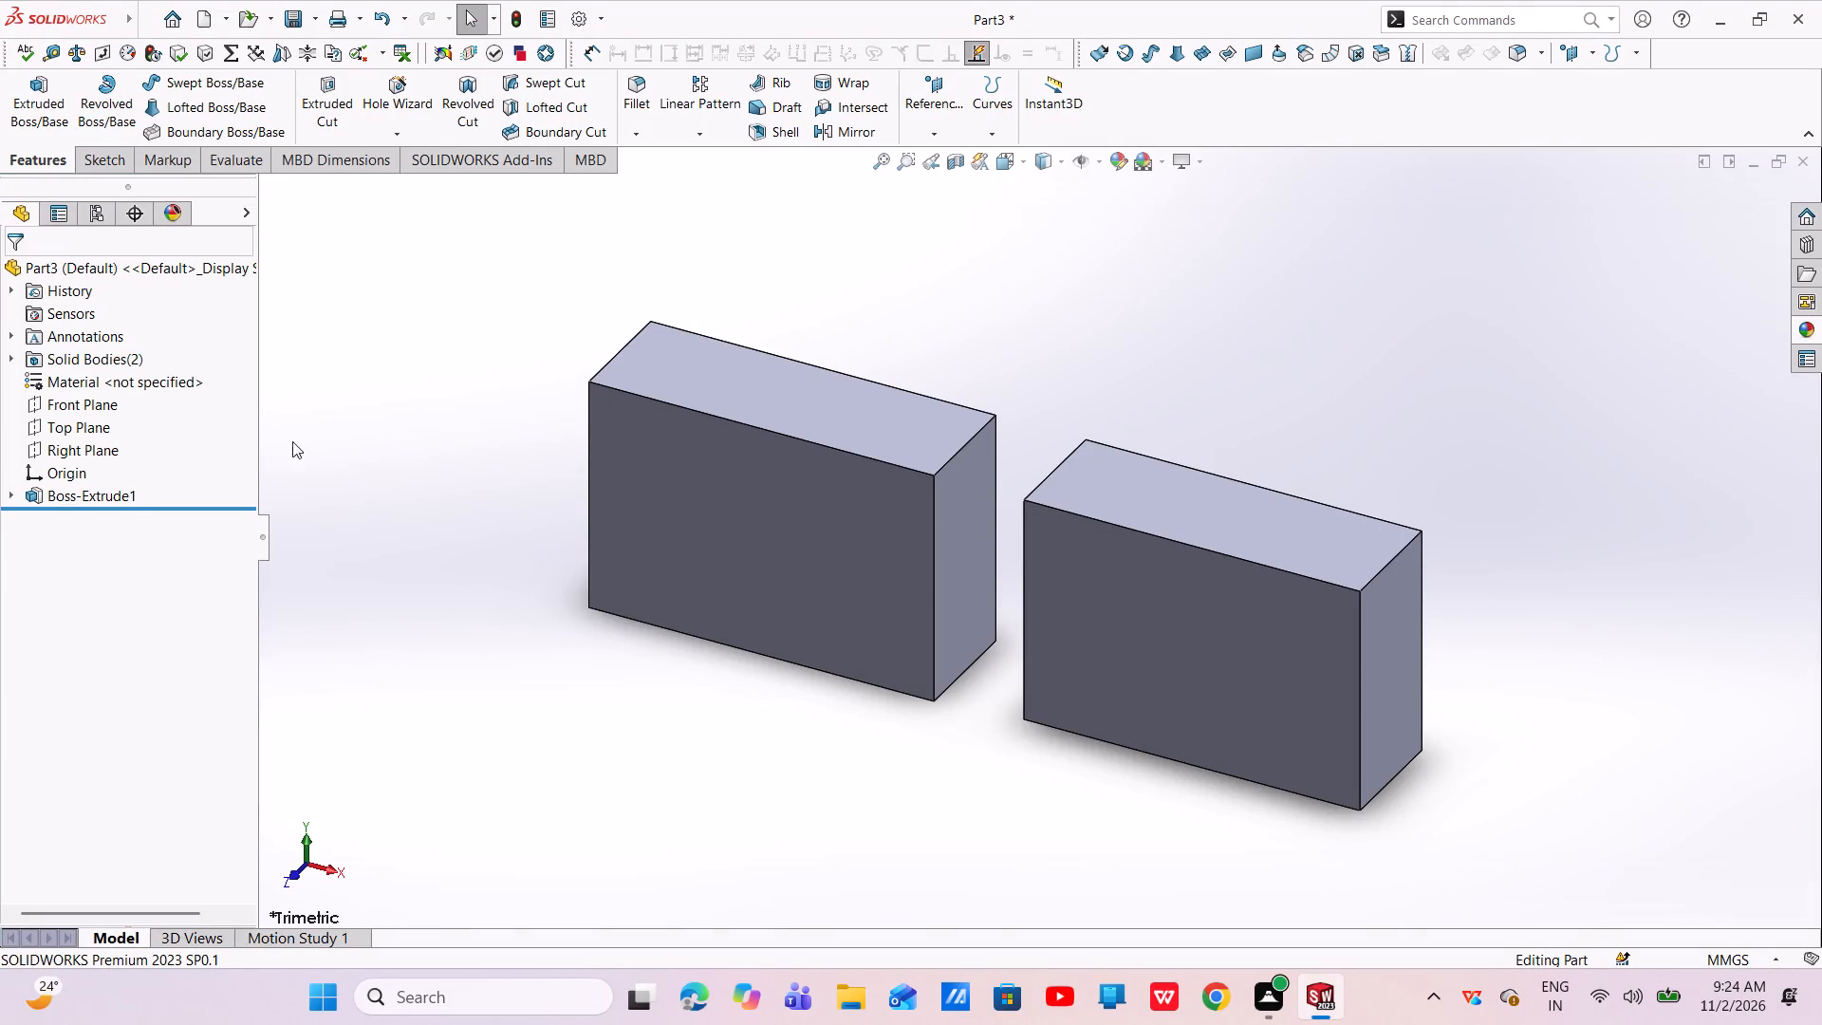
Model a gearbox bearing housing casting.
Sketch two connected sloping lines on the Front Plane, beyond the larger block's upper-left corner, the second about 12 mm long at 319°.
left_click(96, 415)
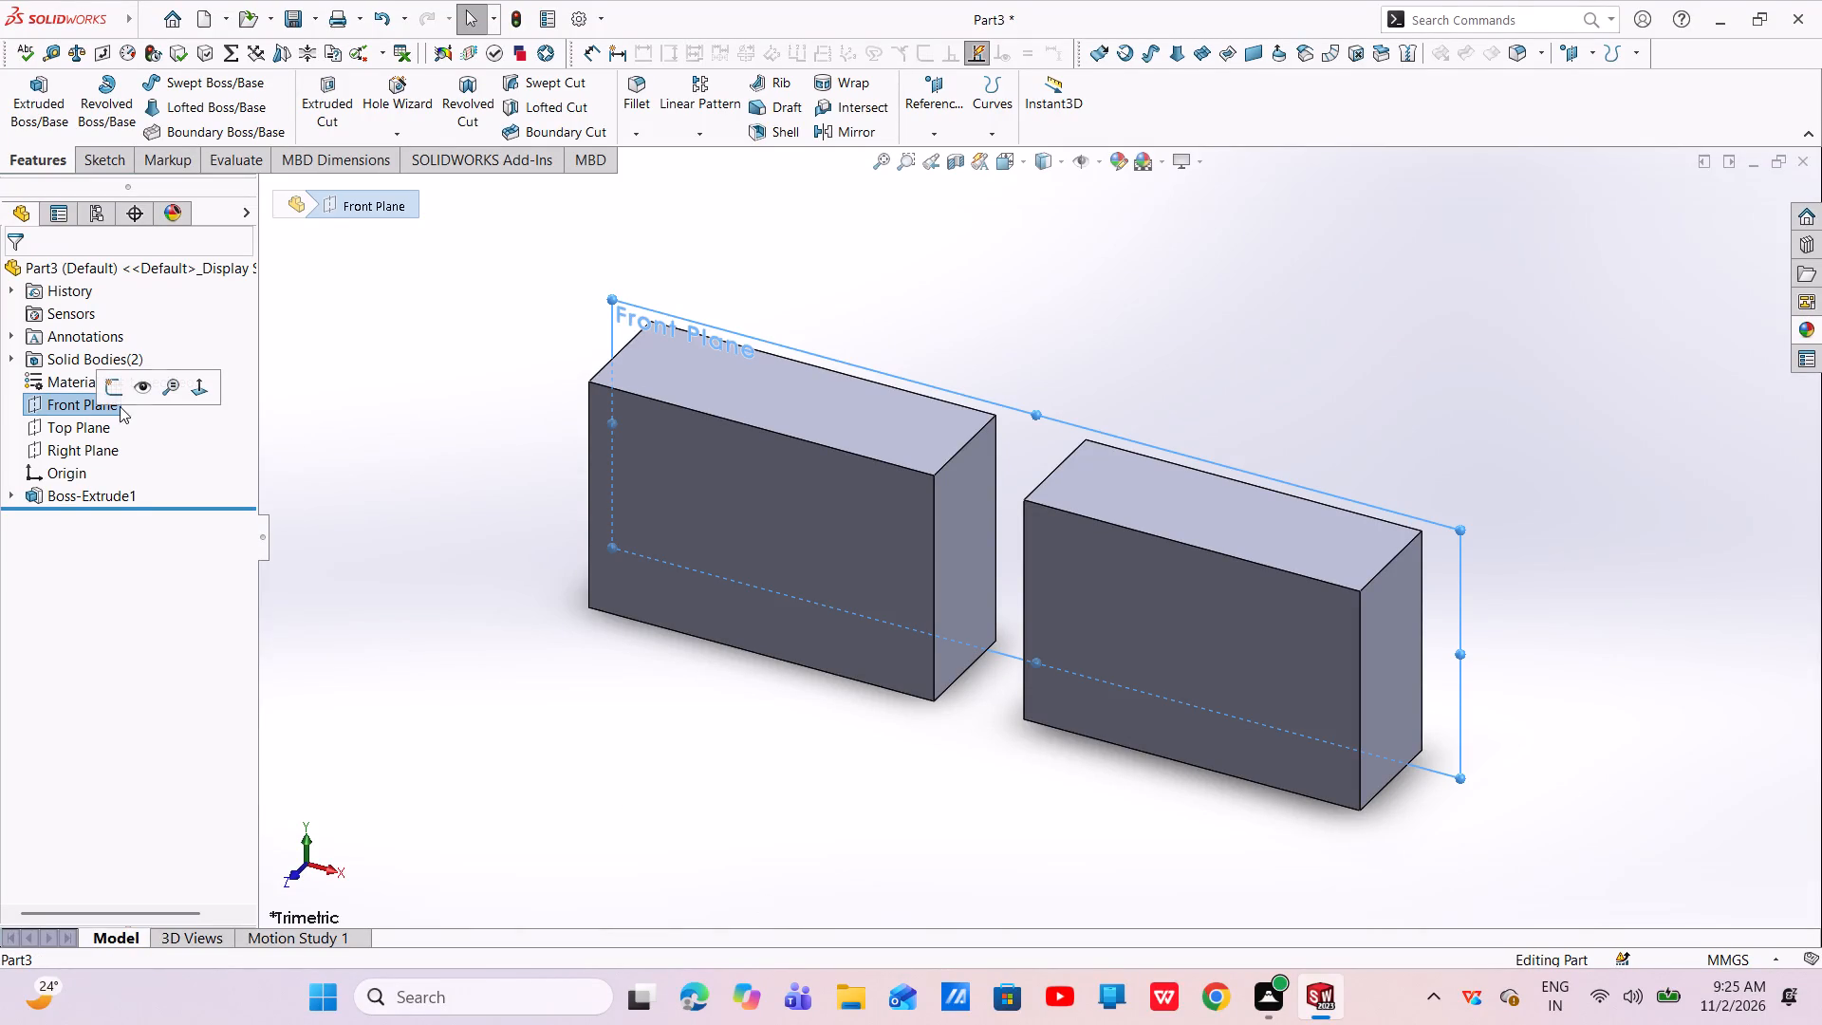
left_click(112, 394)
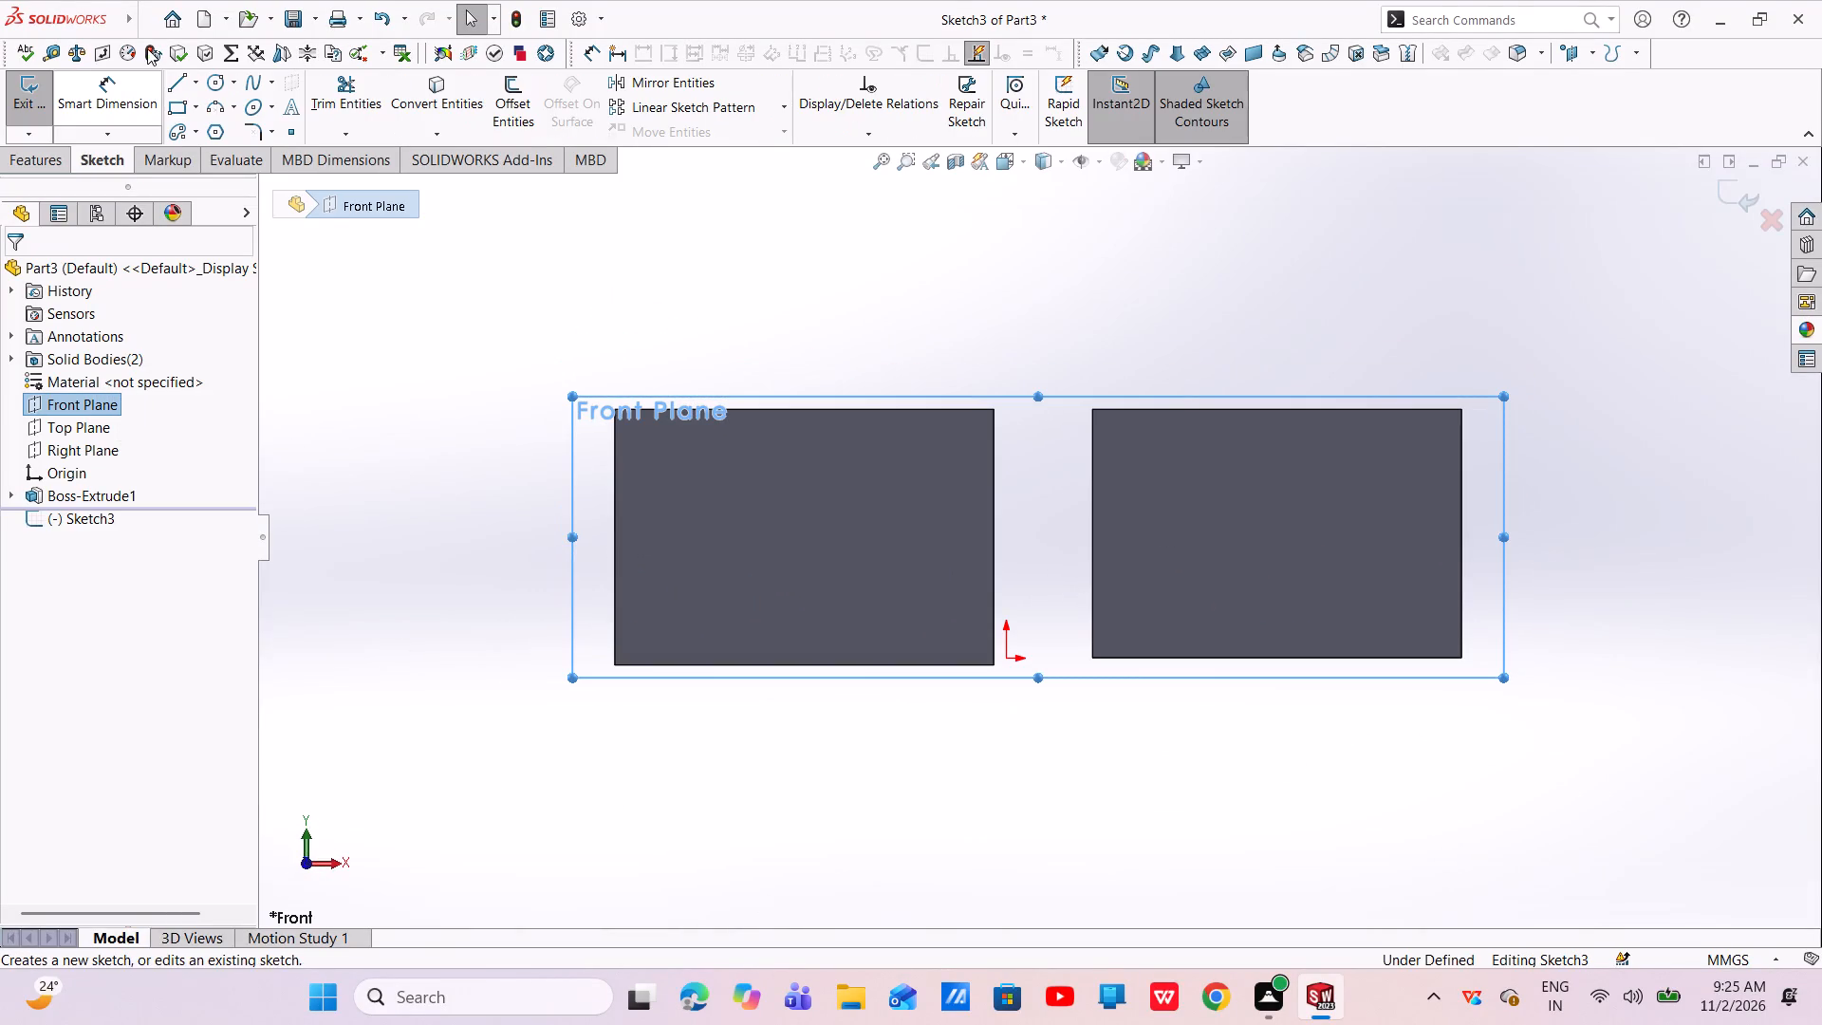
left_click(179, 72)
left_click_drag(389, 257, 435, 345)
left_click(435, 345)
left_click(464, 370)
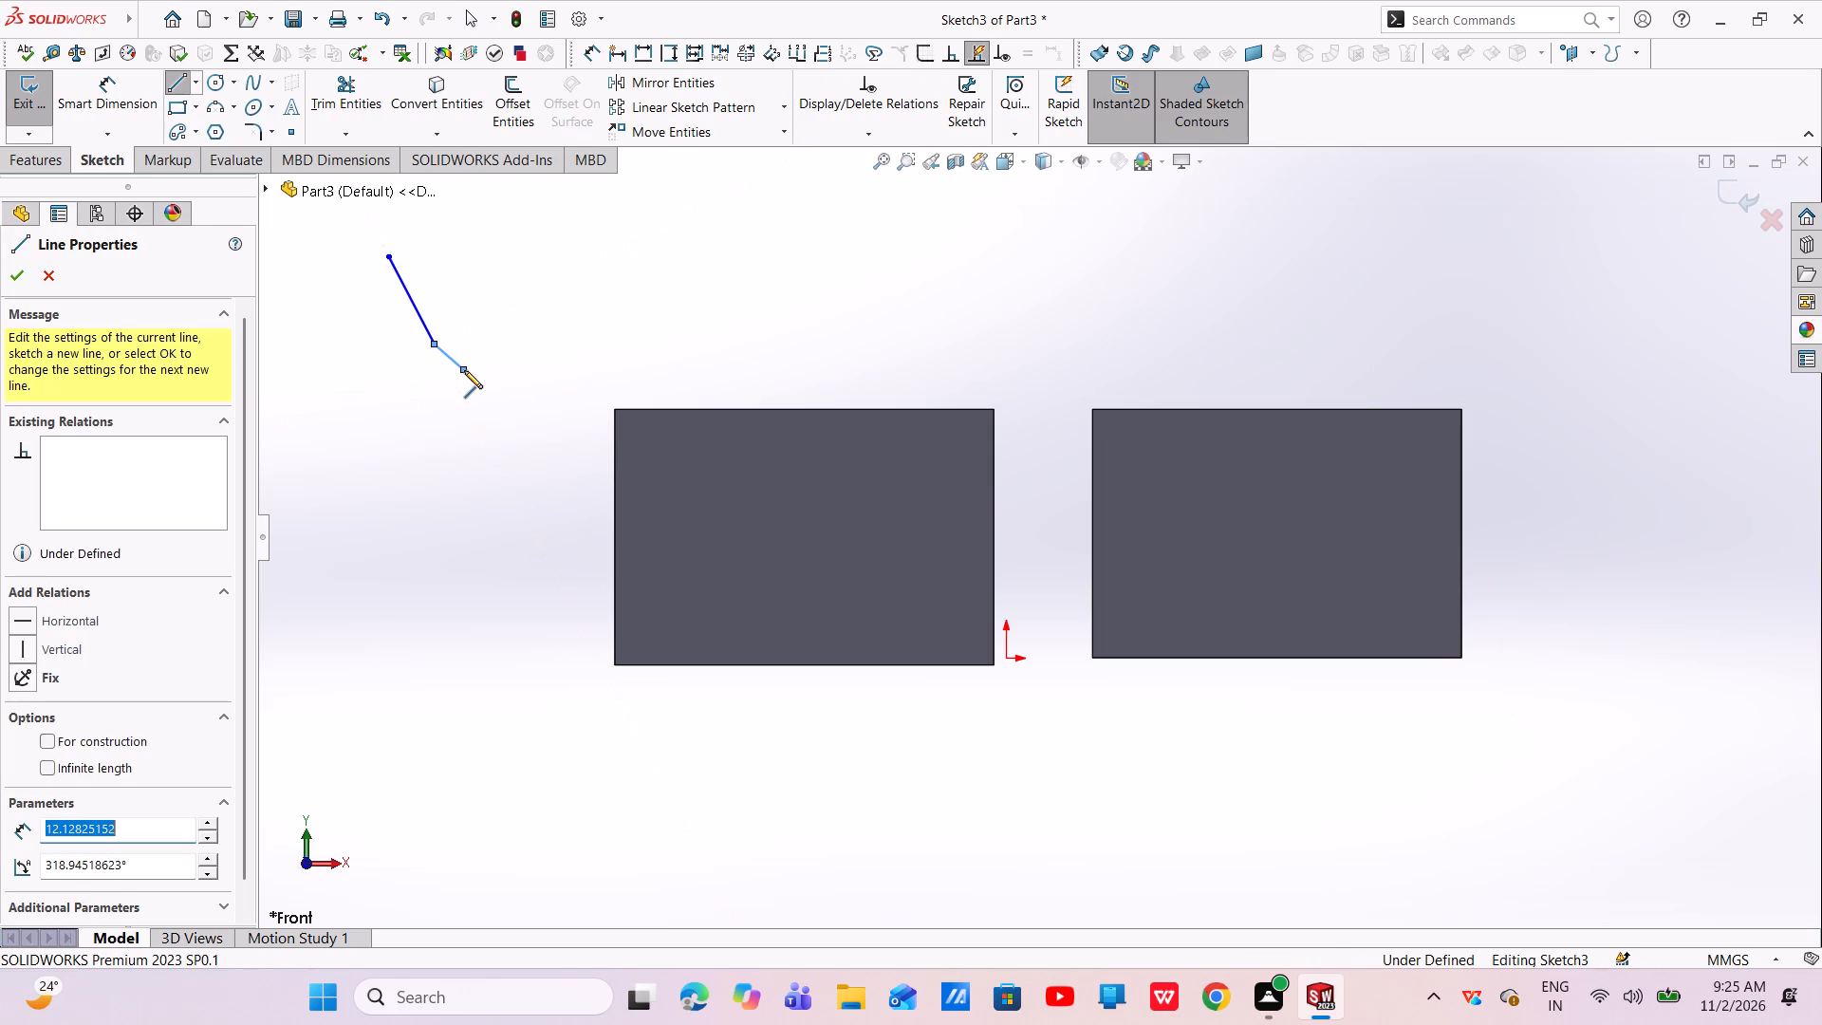
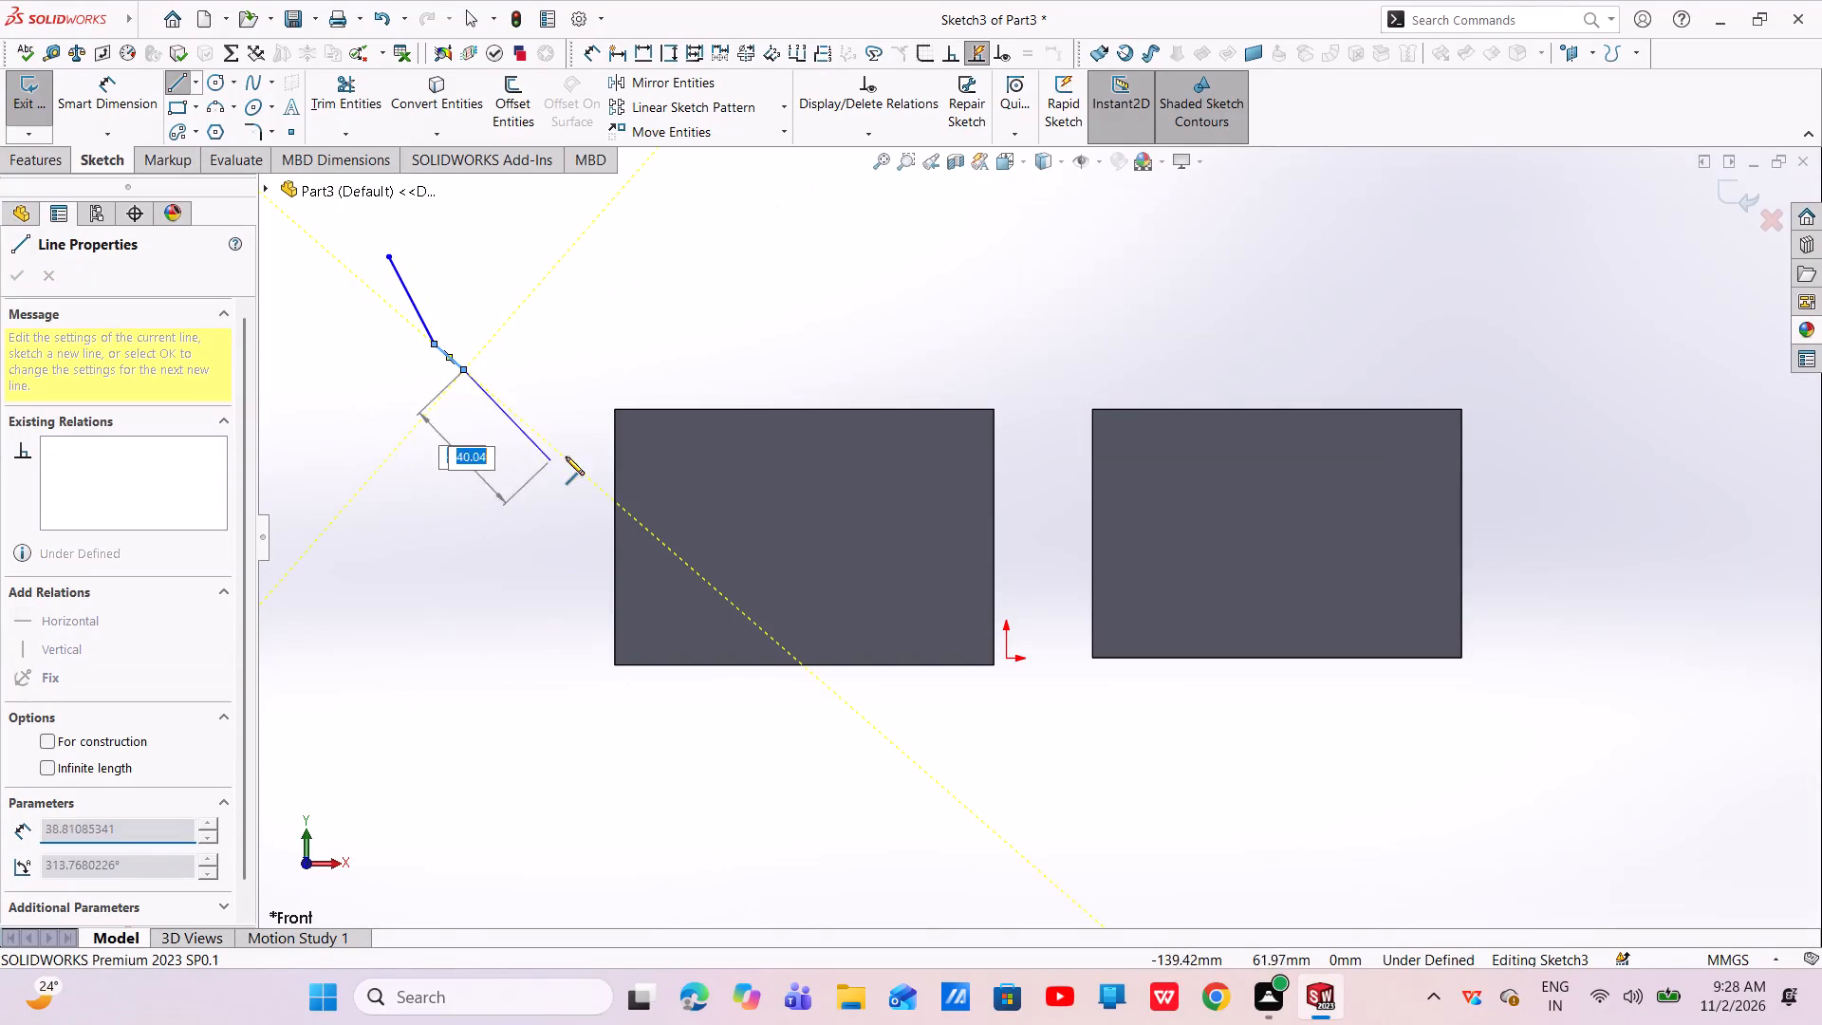
Continue the line chain down past the larger block's left side with four connected segments, the second about 25 mm and the last about 45 mm at 294°.
left_click_drag(590, 452, 570, 530)
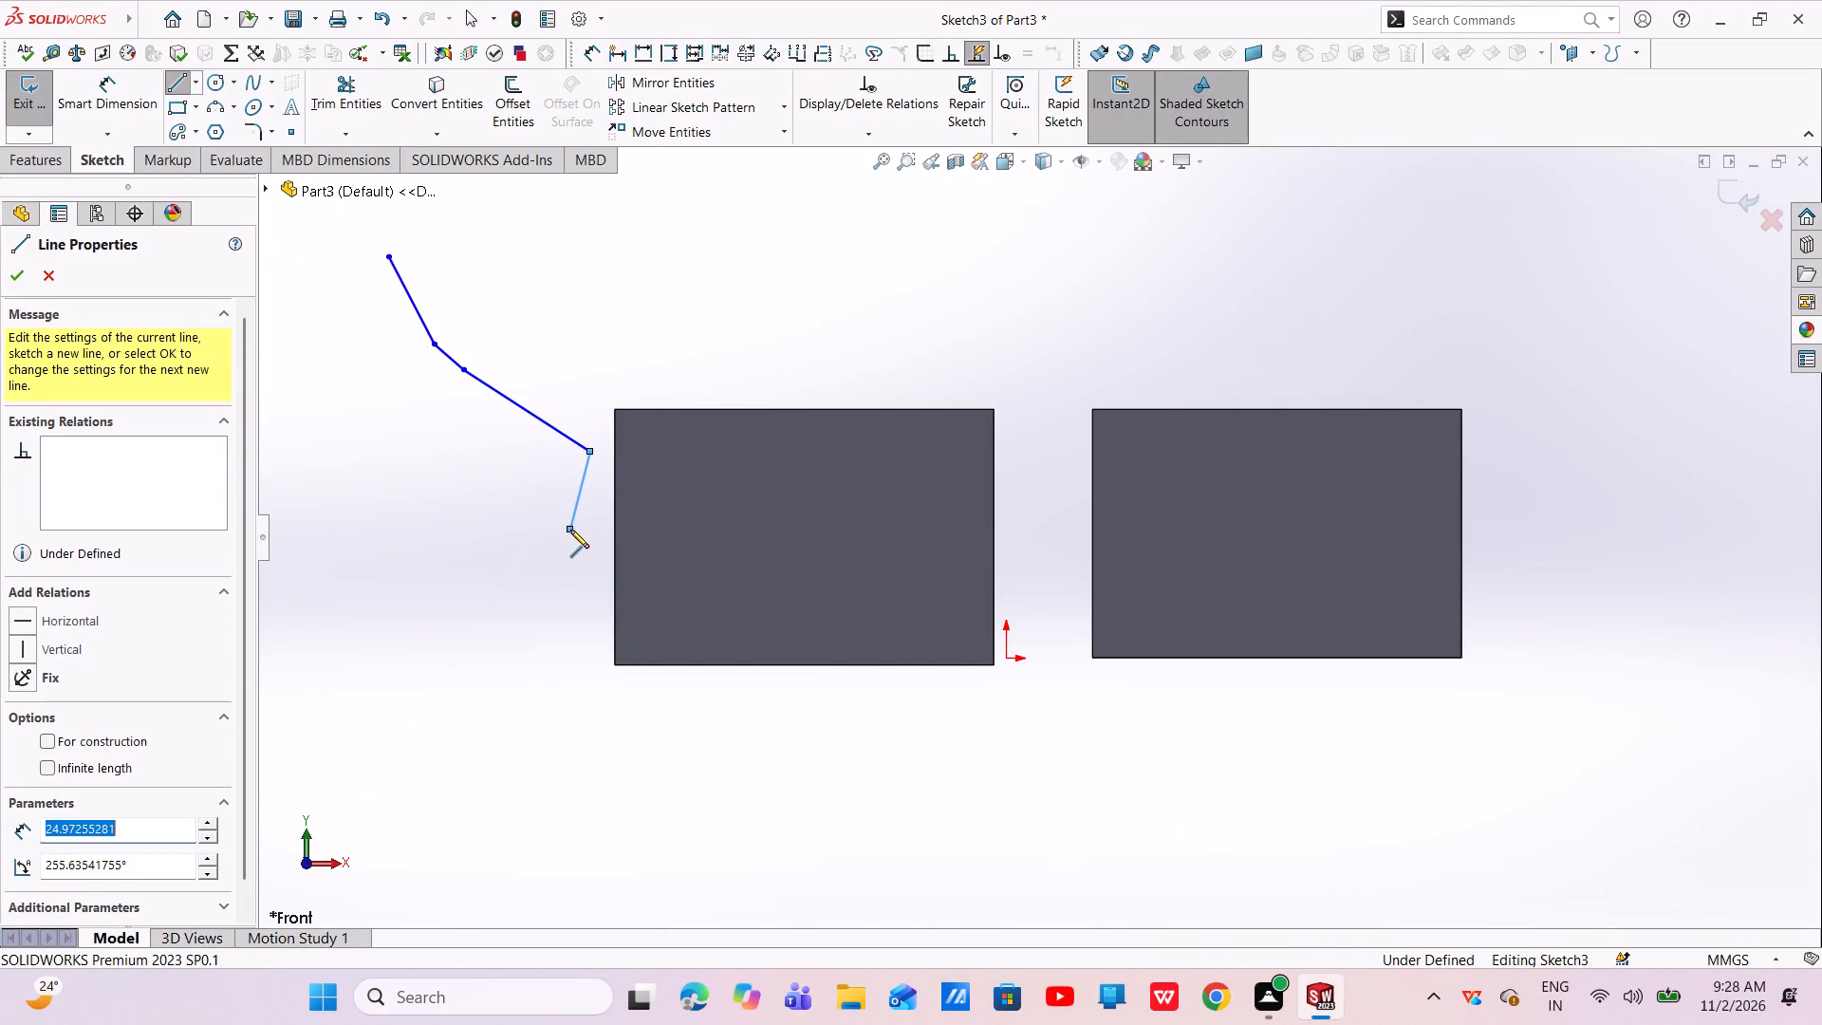
left_click(570, 530)
left_click(569, 624)
left_click(630, 757)
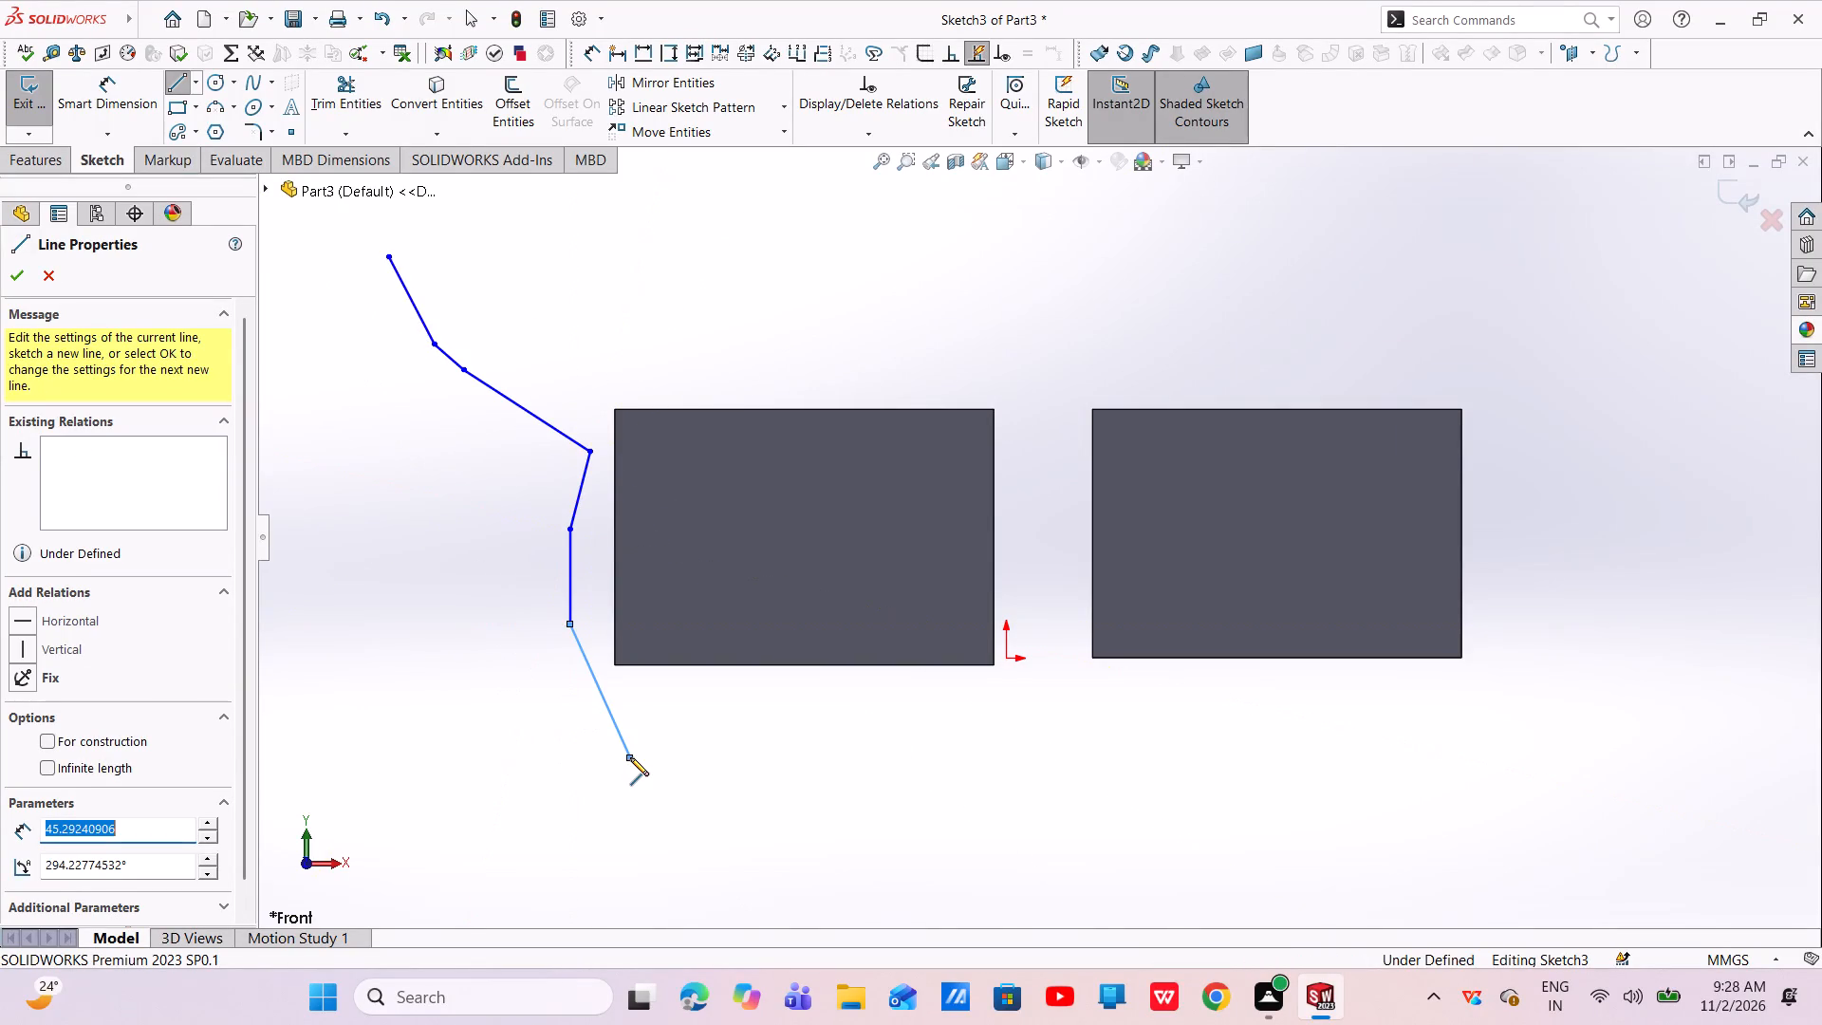
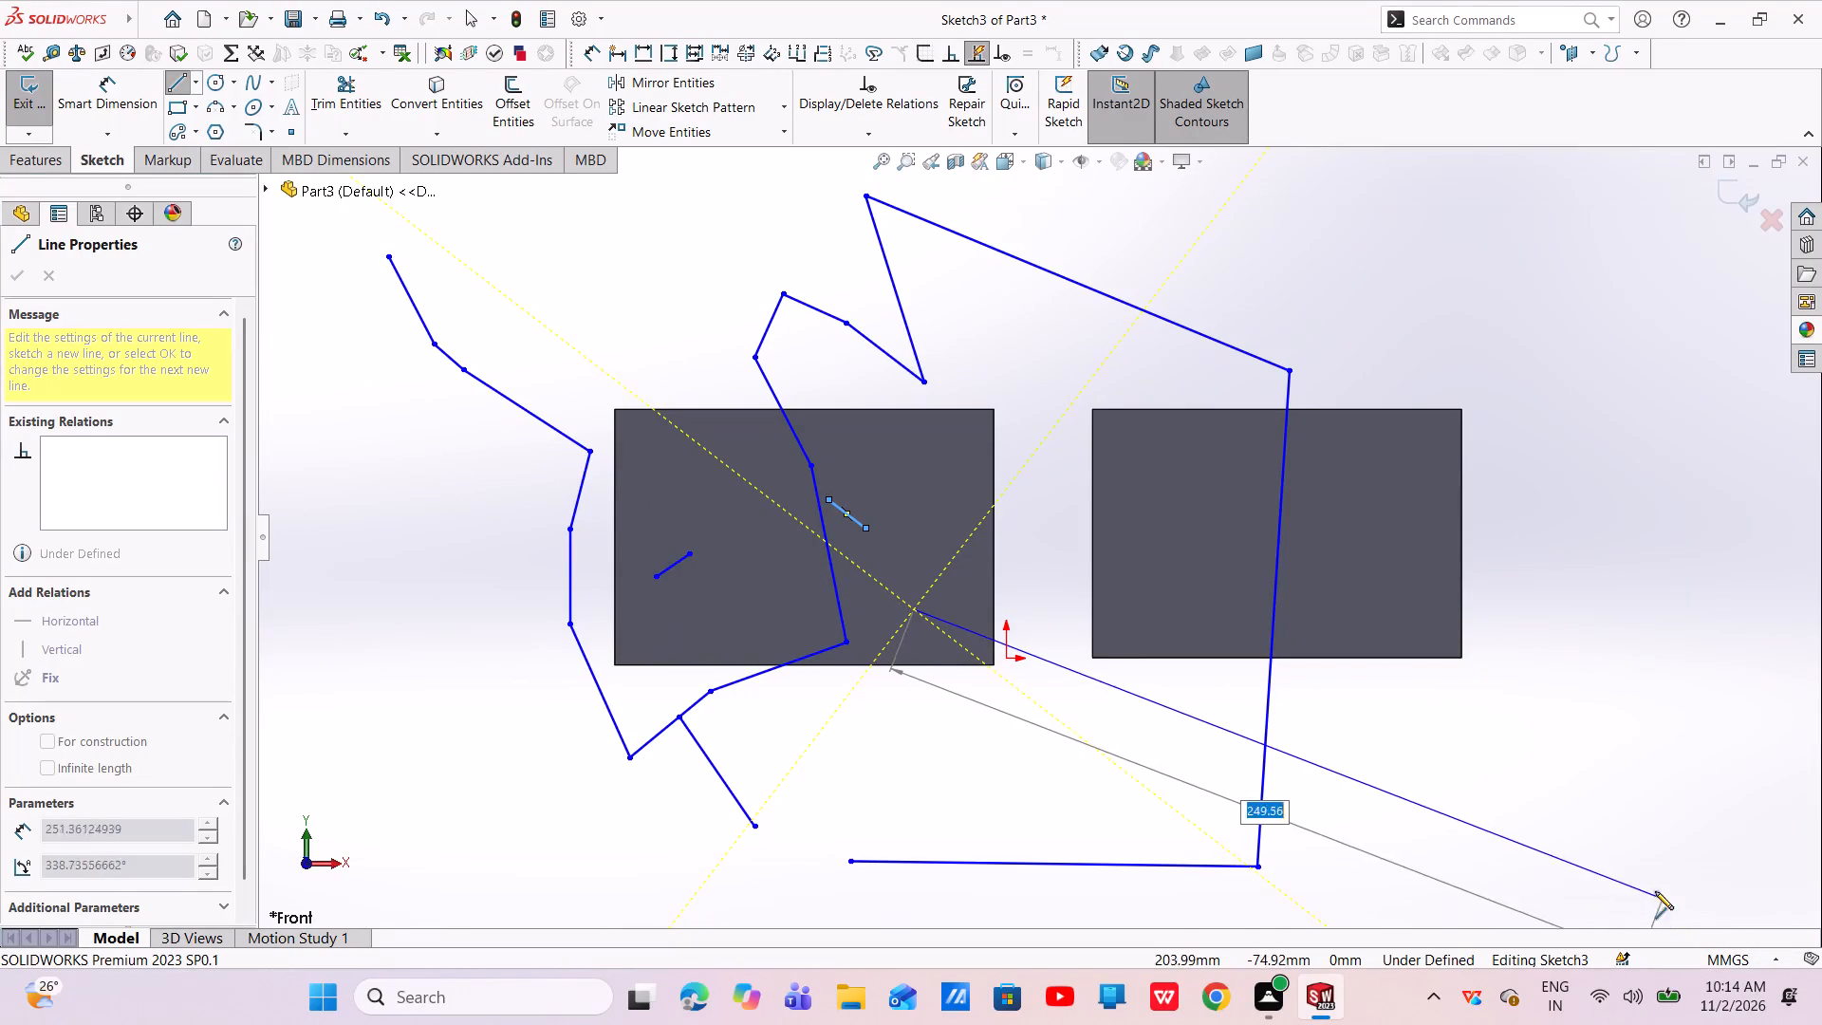
Continue the line chain with four segments, running below the smaller block, zigzagging up beyond its outer side and returning into its interior.
left_click_drag(1553, 847, 1487, 699)
left_click(1487, 699)
left_click_drag(1601, 553, 1286, 588)
left_click(1286, 588)
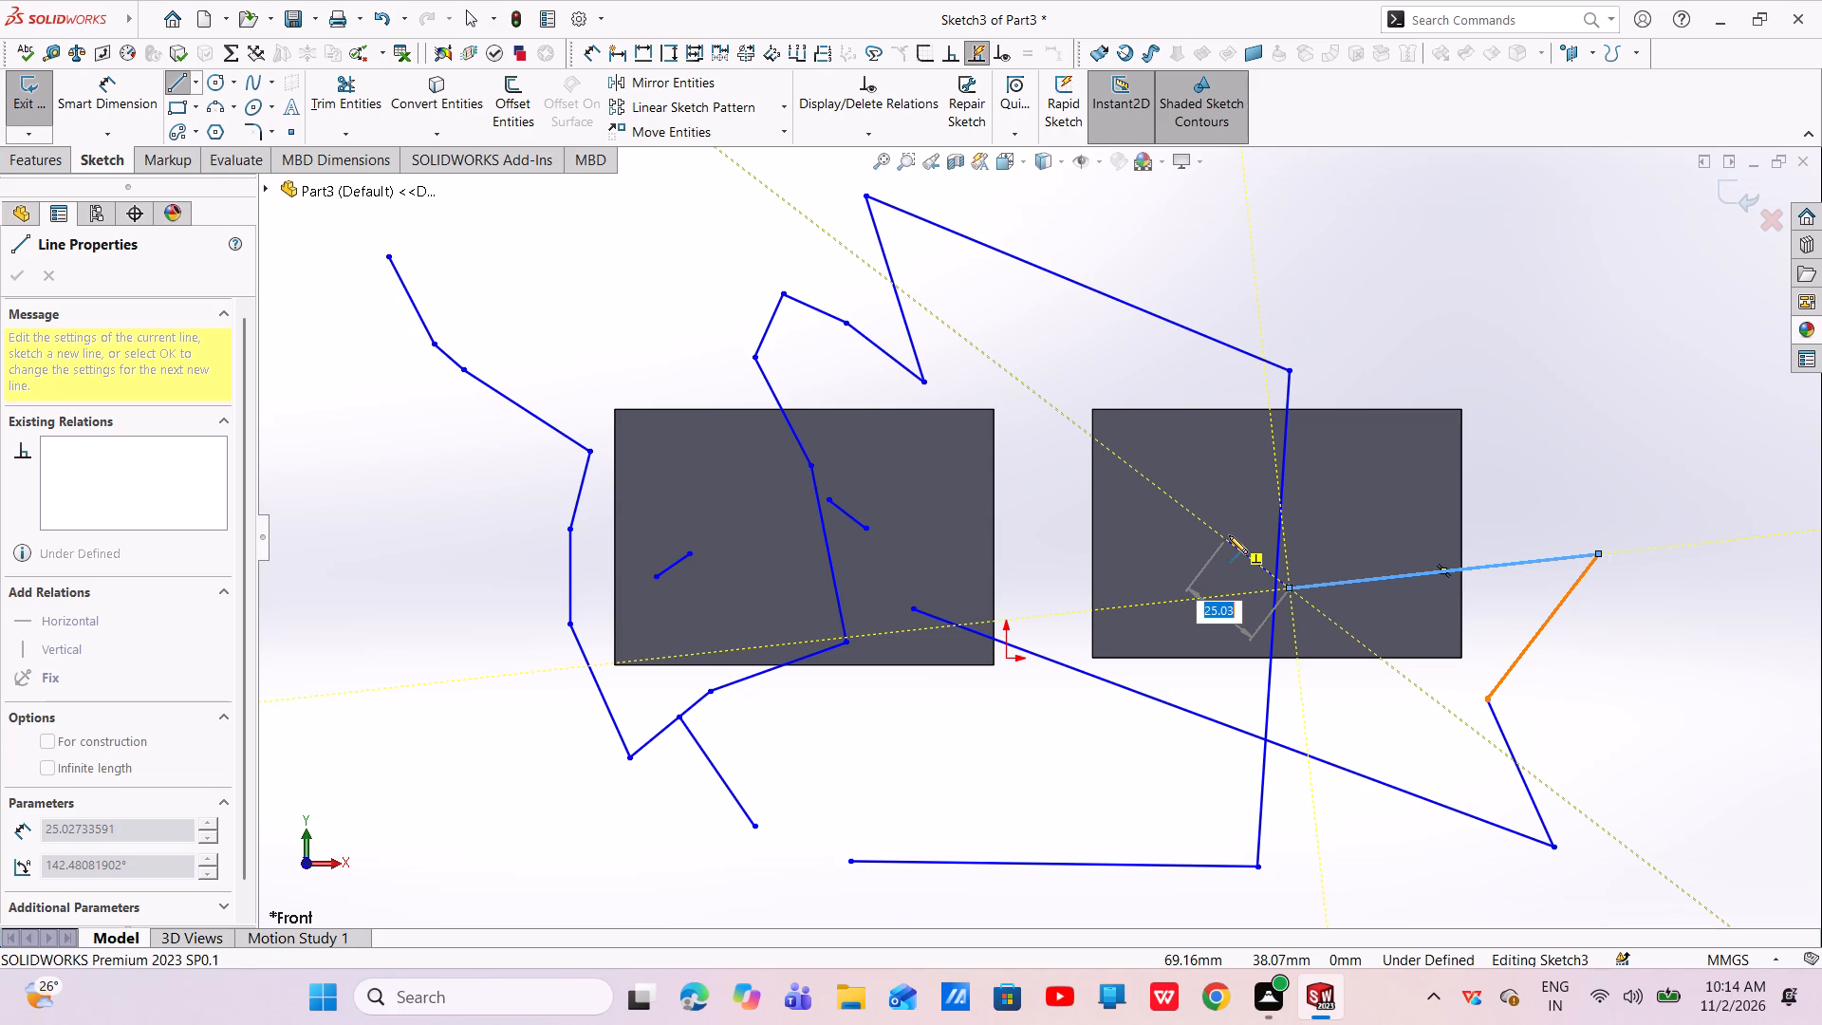
Add six connected segments forming a small hook inside the smaller block, including a short horizontal top and a vertical segment about 15 mm long.
left_click(1231, 525)
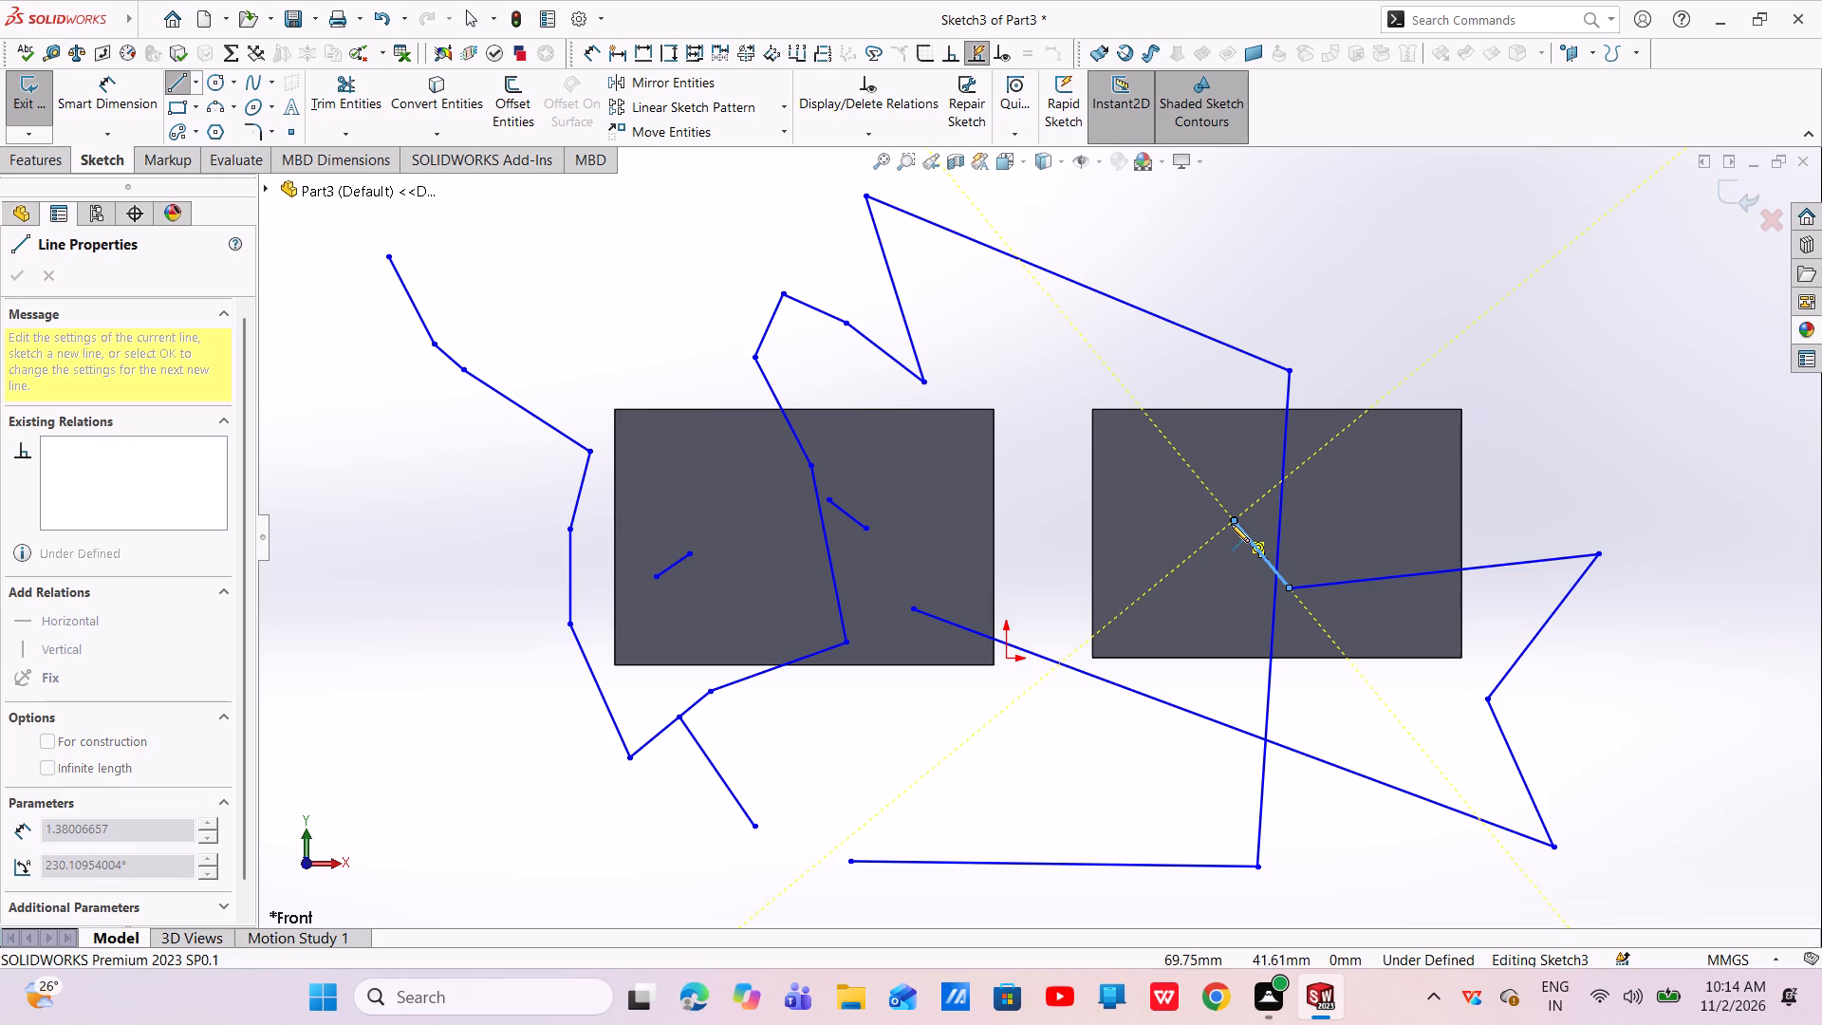
left_click(1181, 516)
left_click_drag(1121, 534, 1120, 593)
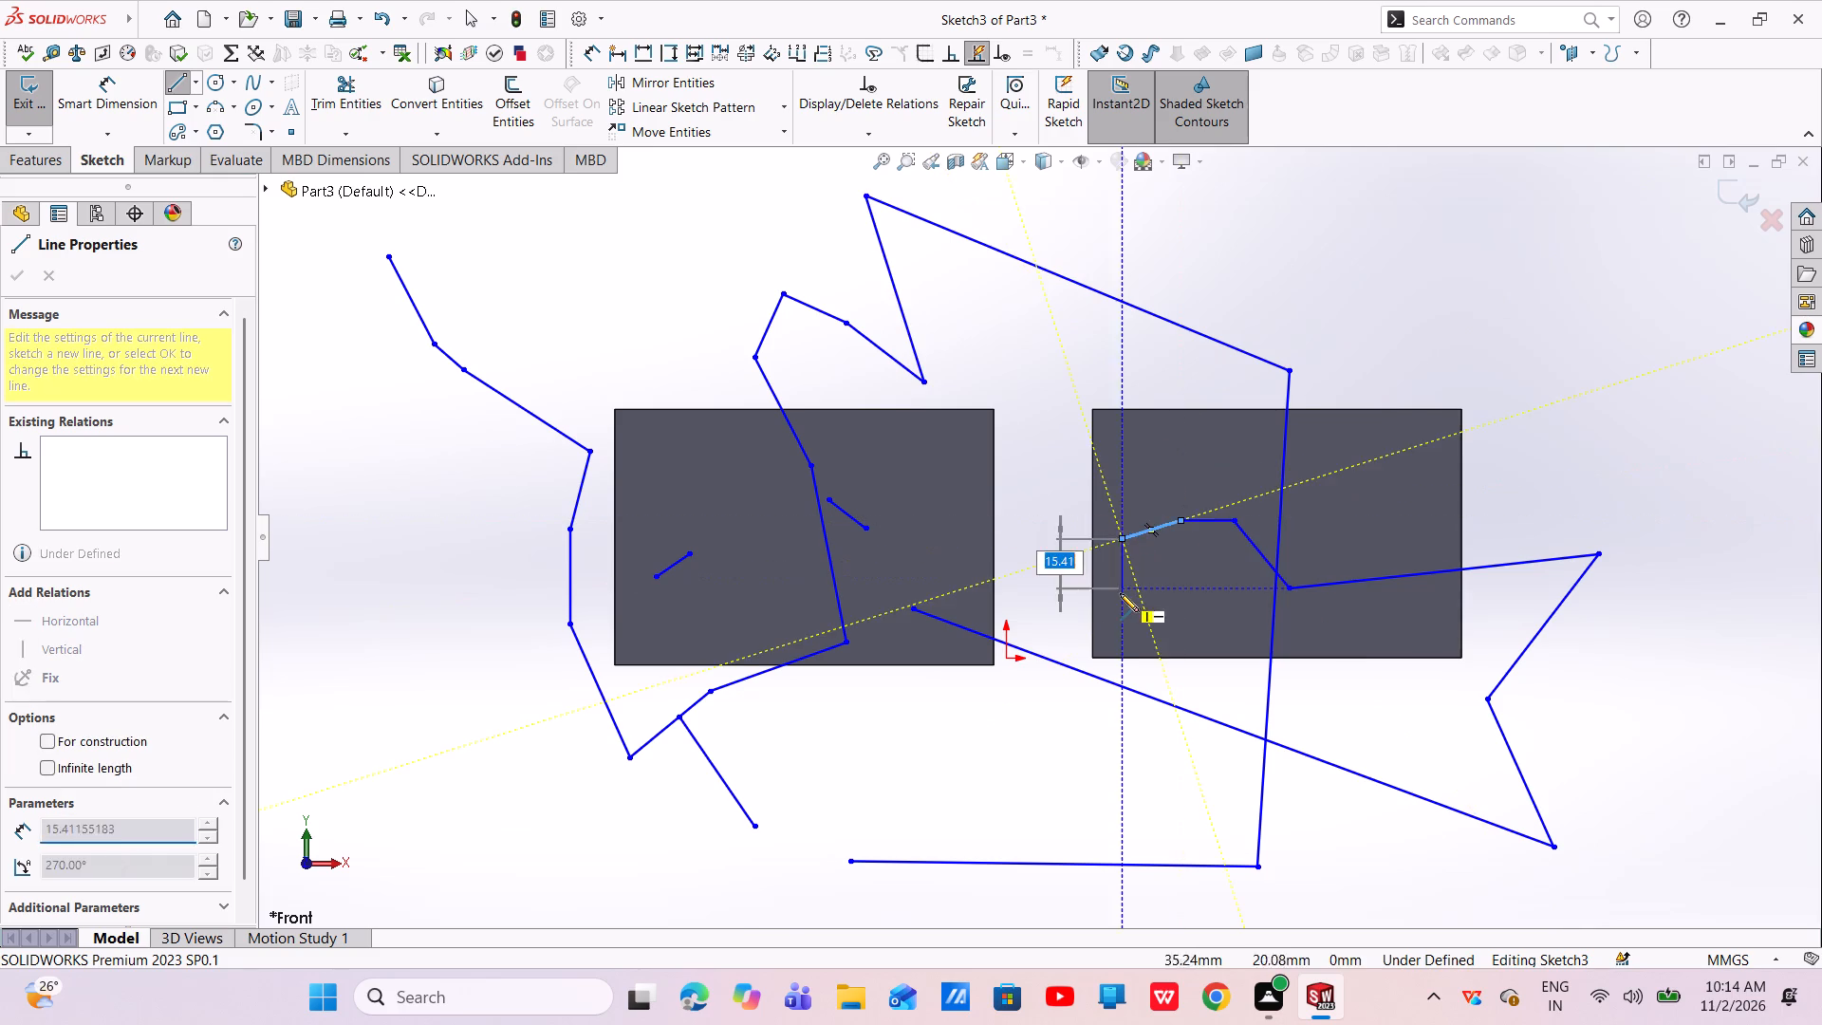
left_click_drag(1120, 593, 1171, 595)
left_click_drag(1171, 595, 1162, 560)
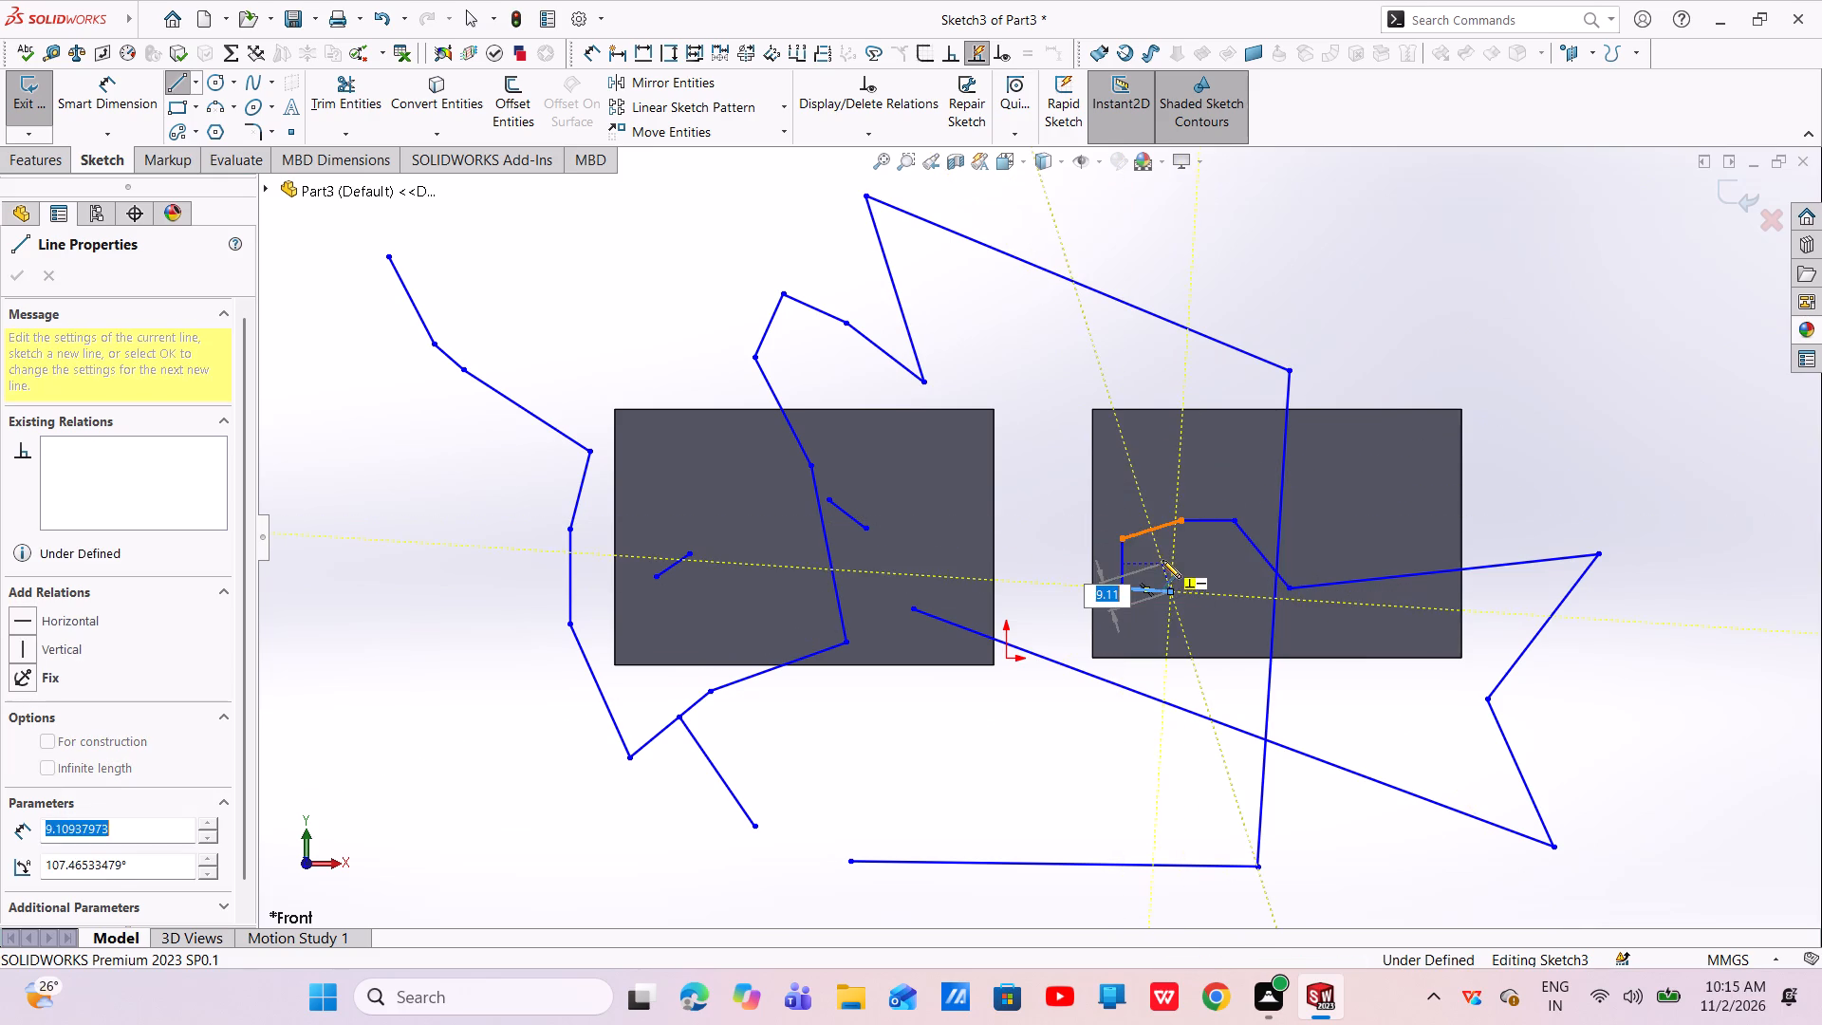
Extend the chain with four segments from the smaller block's hook across the gap, ending in a small bend at the larger block's upper edge.
left_click_drag(1162, 560, 1066, 525)
left_click_drag(1066, 525, 881, 368)
left_click_drag(881, 368, 861, 384)
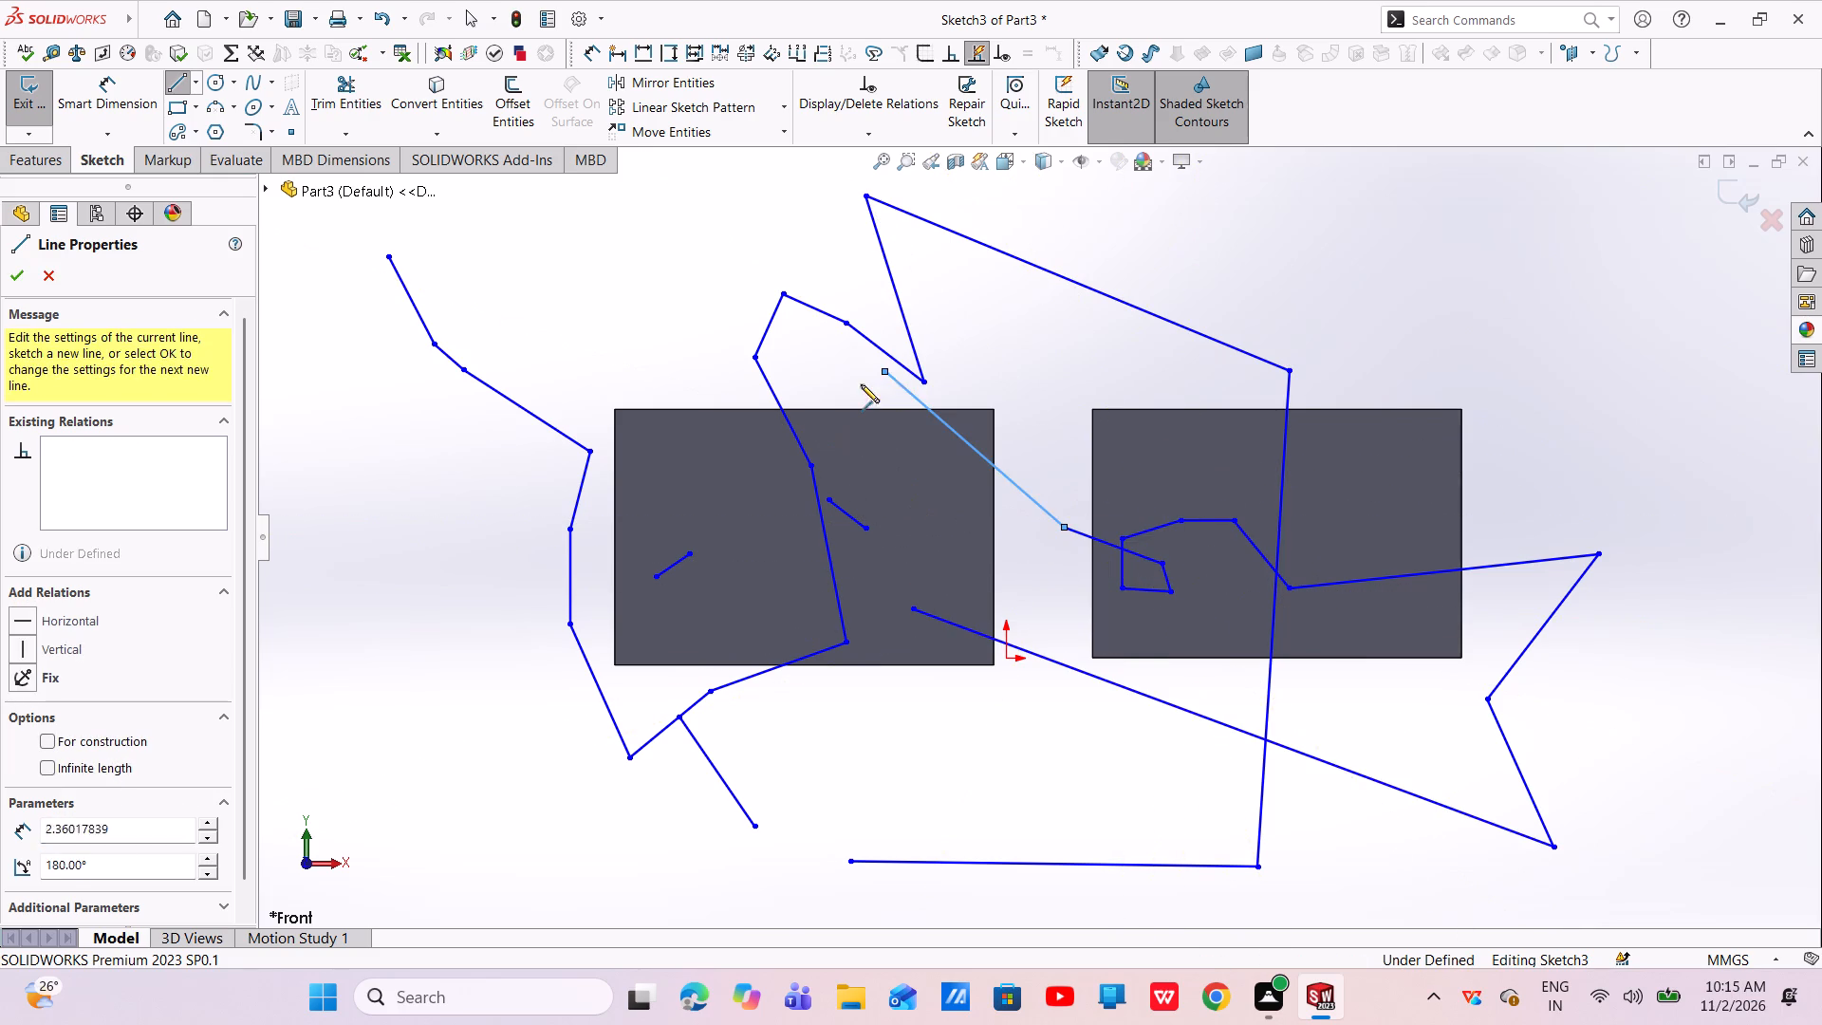
left_click_drag(861, 384, 856, 388)
left_click_drag(856, 388, 869, 410)
left_click(869, 410)
Add six zigzag segments around the larger block's upper corner nearest the gap, the last about 19 mm long at 306°.
left_click_drag(949, 356, 978, 389)
left_click_drag(978, 389, 912, 461)
left_click_drag(912, 461, 937, 473)
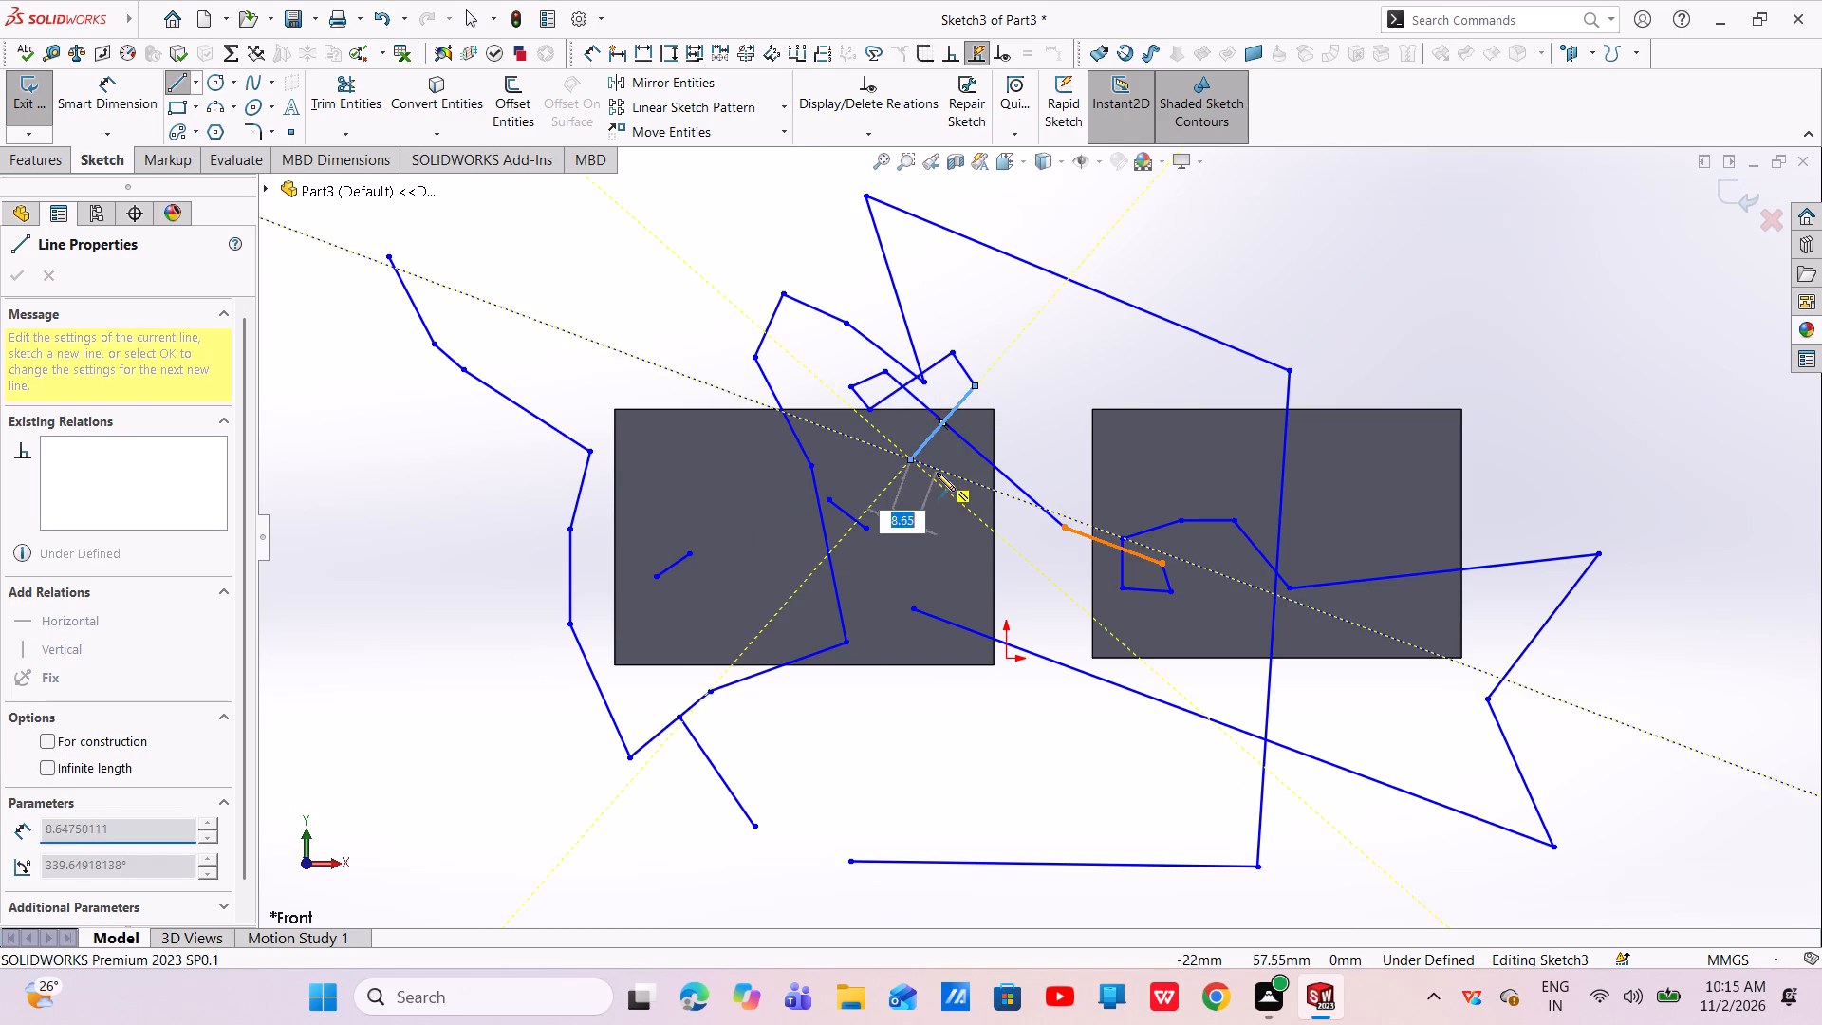
left_click_drag(937, 473, 940, 476)
left_click_drag(940, 476, 976, 426)
left_click_drag(976, 426, 1013, 483)
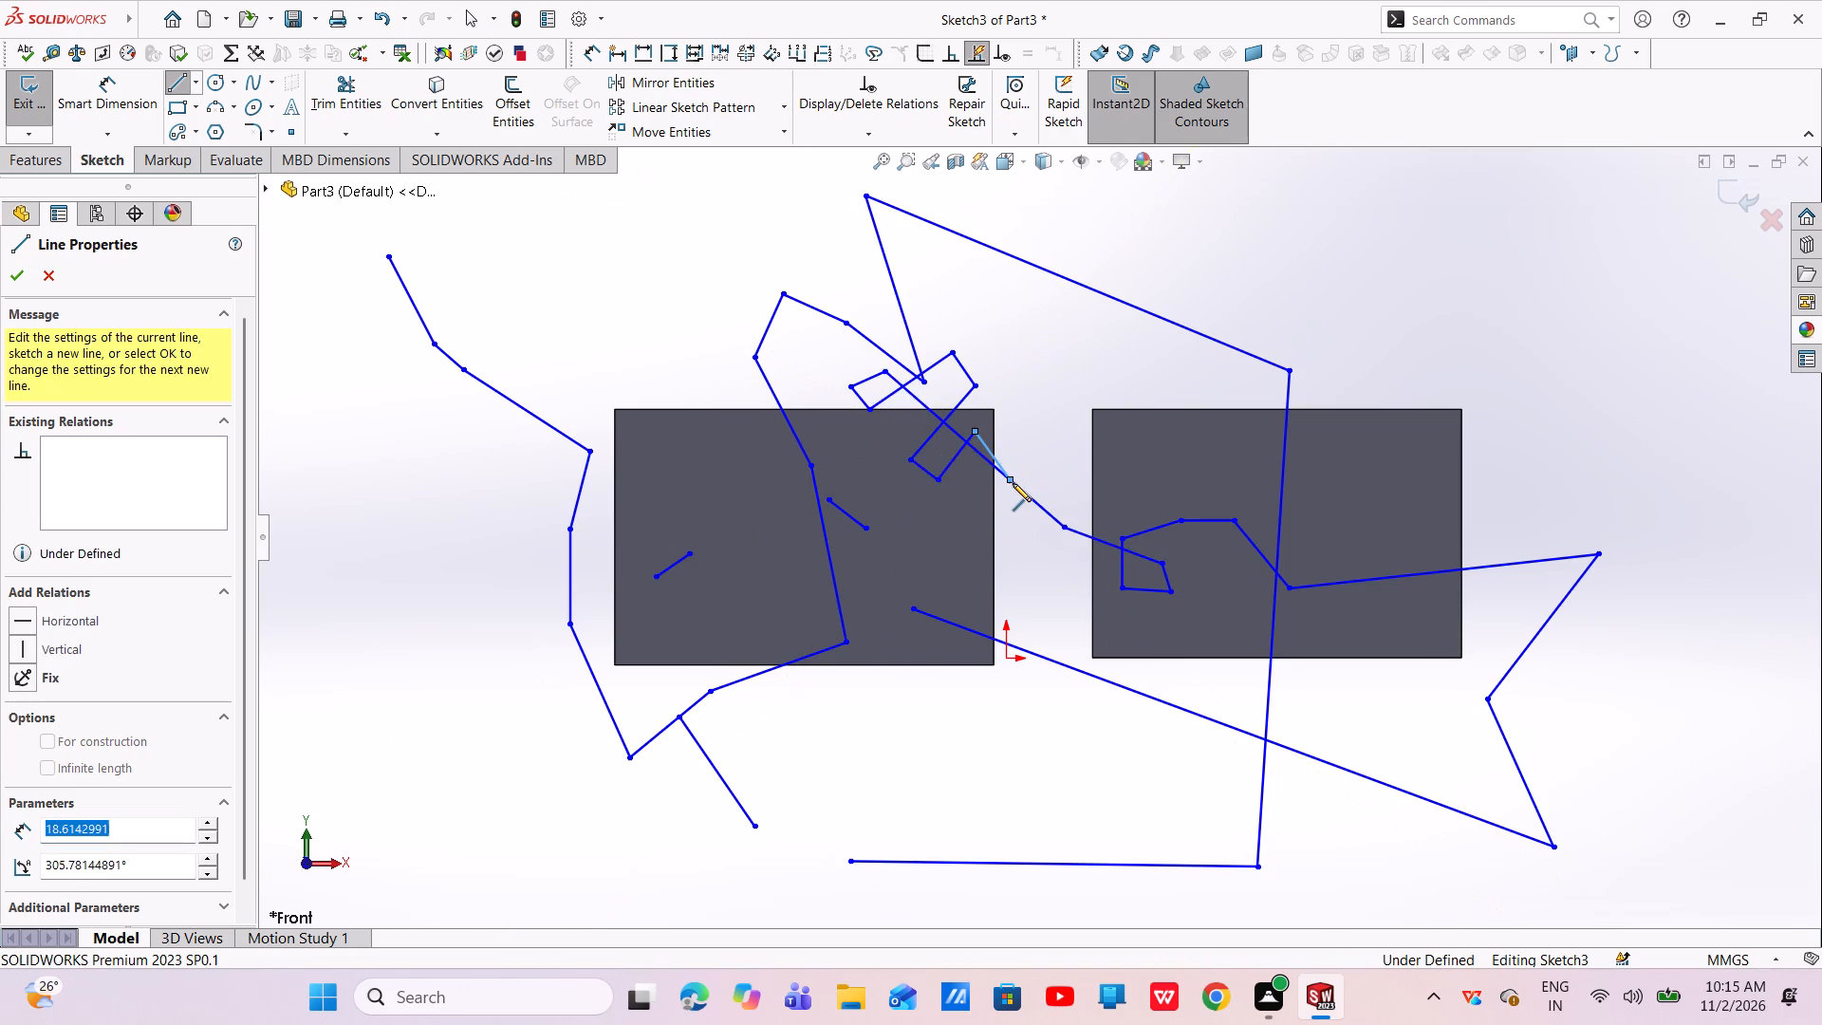
Continue the chain with five zigzag segments in the gap between the blocks, finishing with a vertical segment up from just above the origin.
left_click_drag(1013, 483, 987, 540)
left_click_drag(987, 540, 1037, 485)
left_click_drag(1037, 485, 1081, 513)
left_click_drag(1081, 513, 1014, 594)
left_click_drag(1014, 594, 1008, 514)
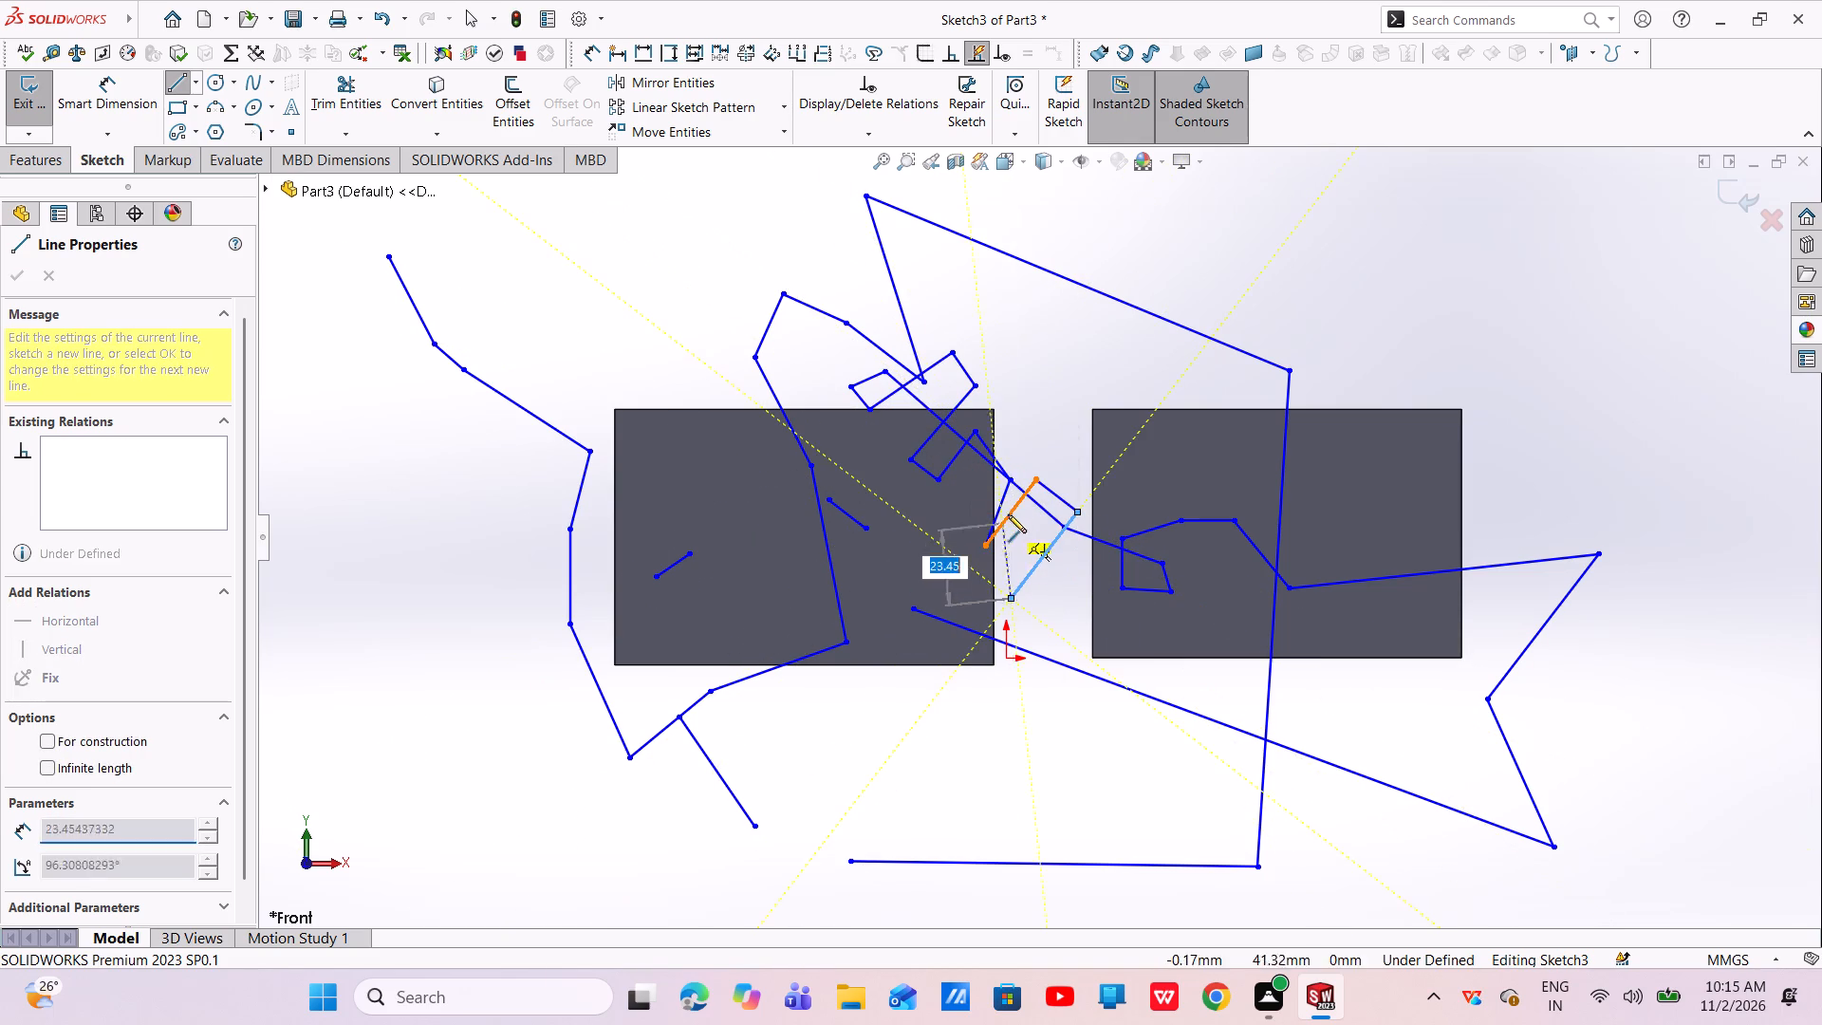
left_click_drag(1008, 514, 1013, 501)
Extend the chain above the gap with six segments, the second about 43 mm at 11° and the last about 9 mm, perpendicular to it.
left_click_drag(1013, 501, 1022, 413)
left_click_drag(1022, 413, 1166, 381)
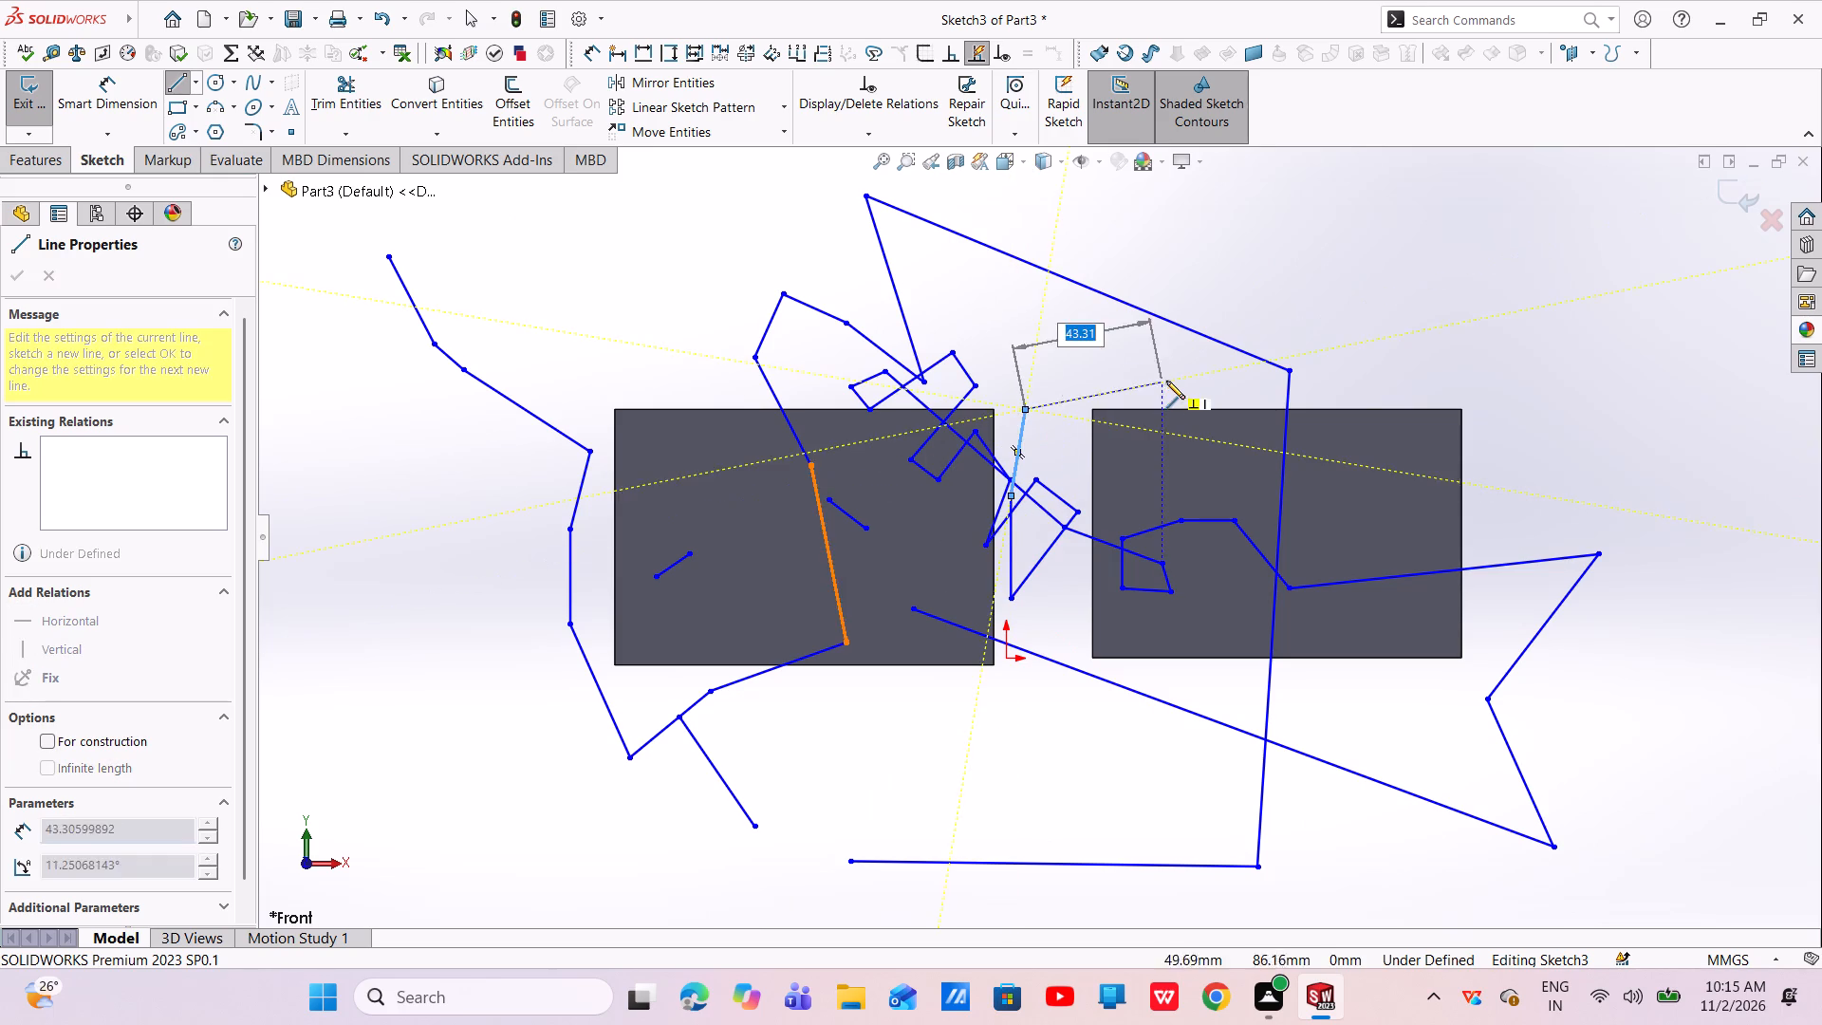
left_click_drag(1166, 381, 1089, 330)
left_click_drag(1089, 330, 1088, 381)
left_click_drag(1088, 381, 1066, 369)
left_click_drag(1066, 369, 1074, 395)
left_click(1074, 395)
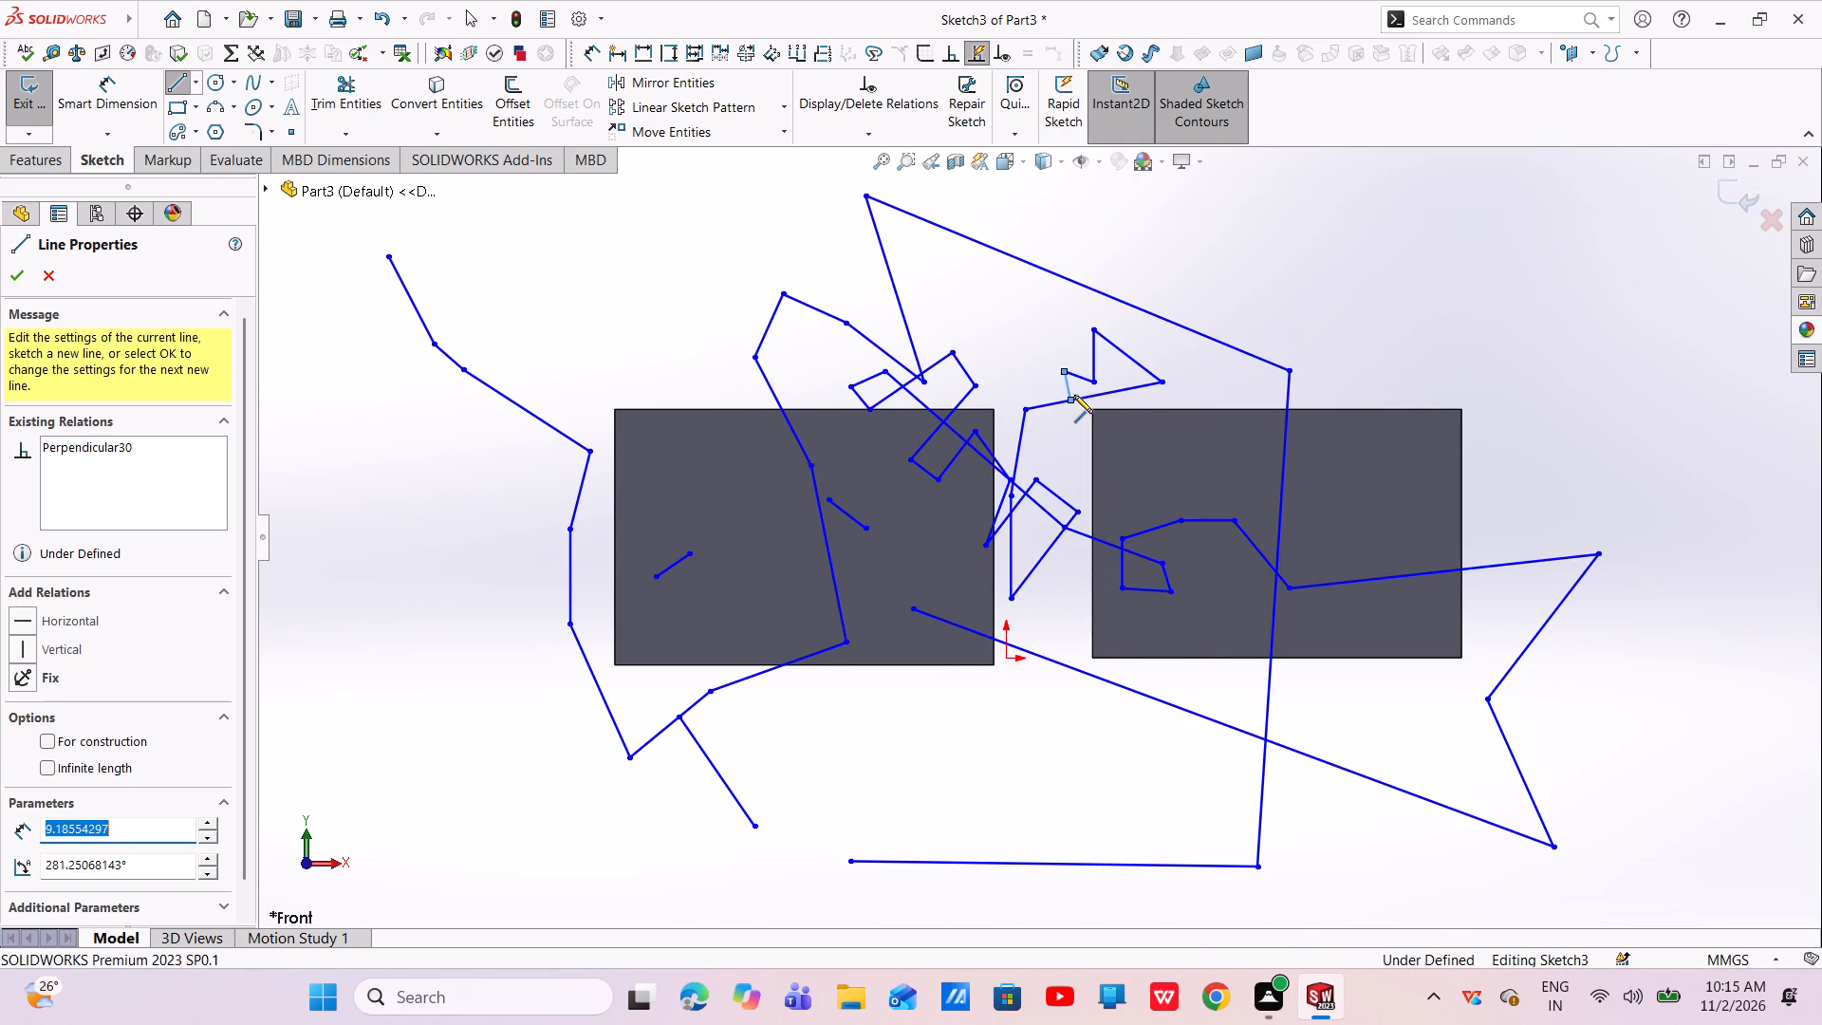
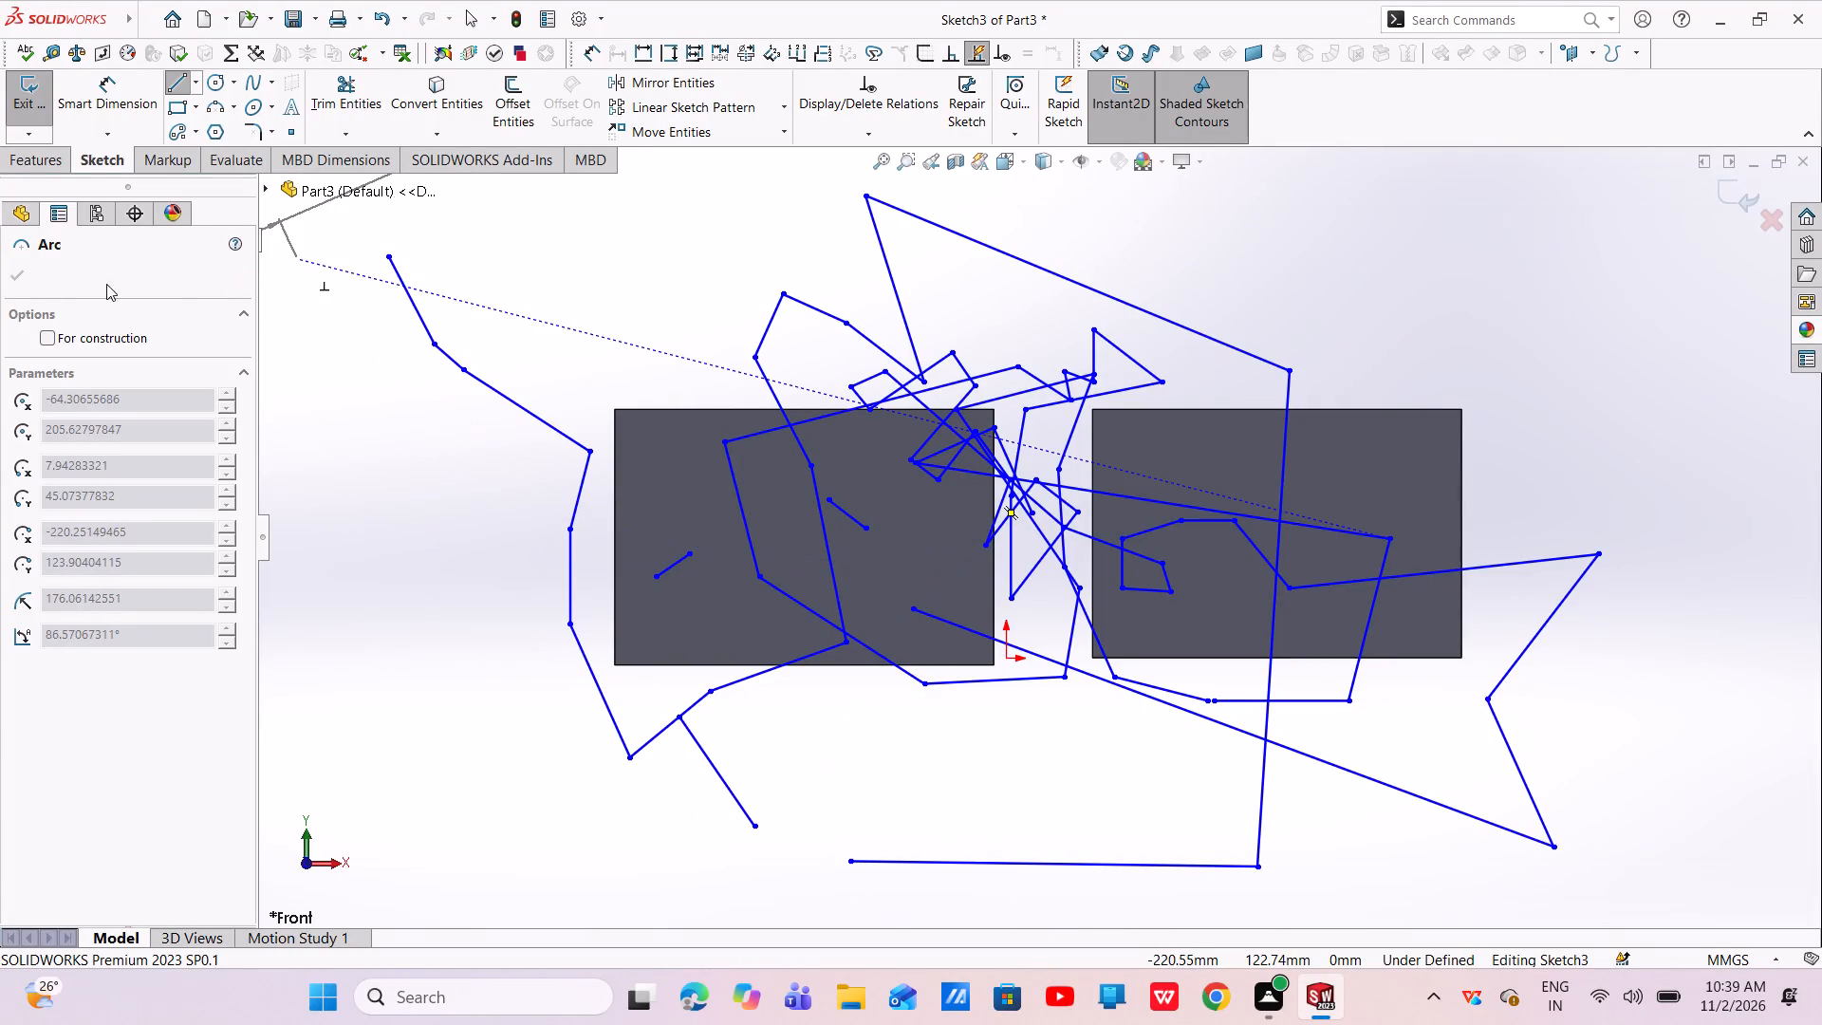
Add a long shallow arc from the chain's end in the gap, sweeping across the larger block to a point well beyond its far side.
left_click(405, 562)
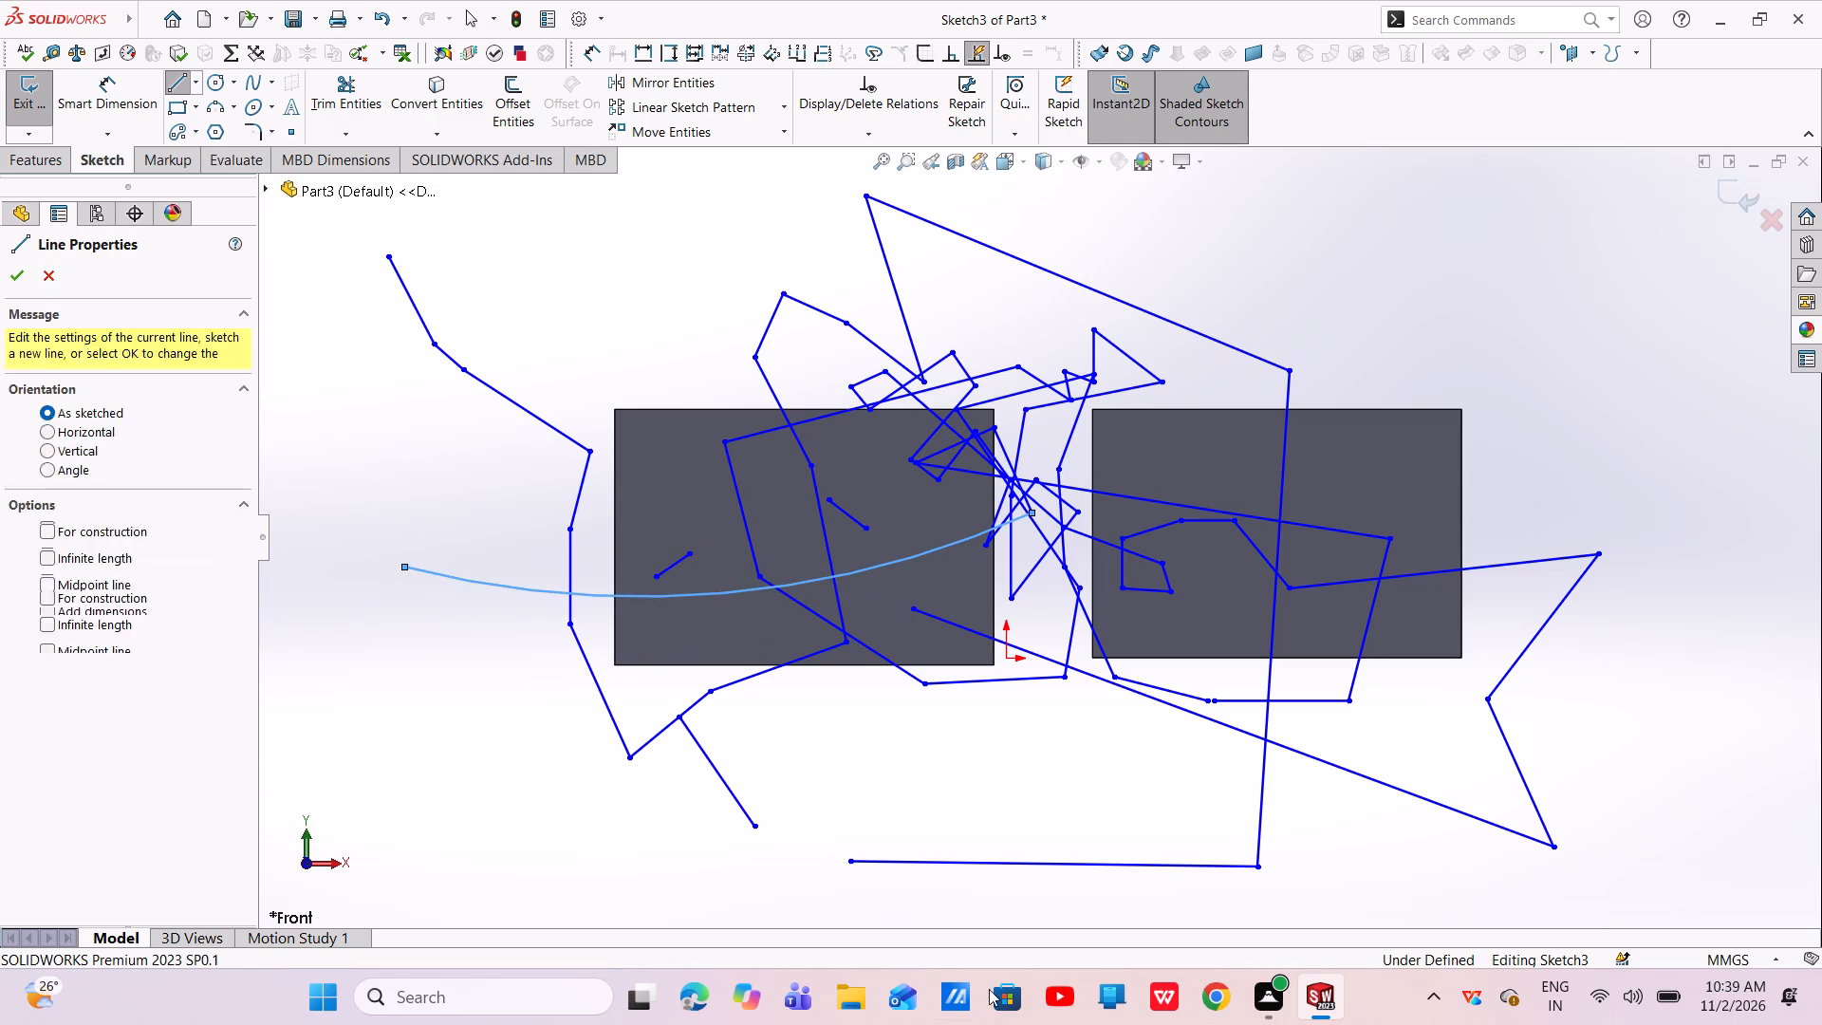
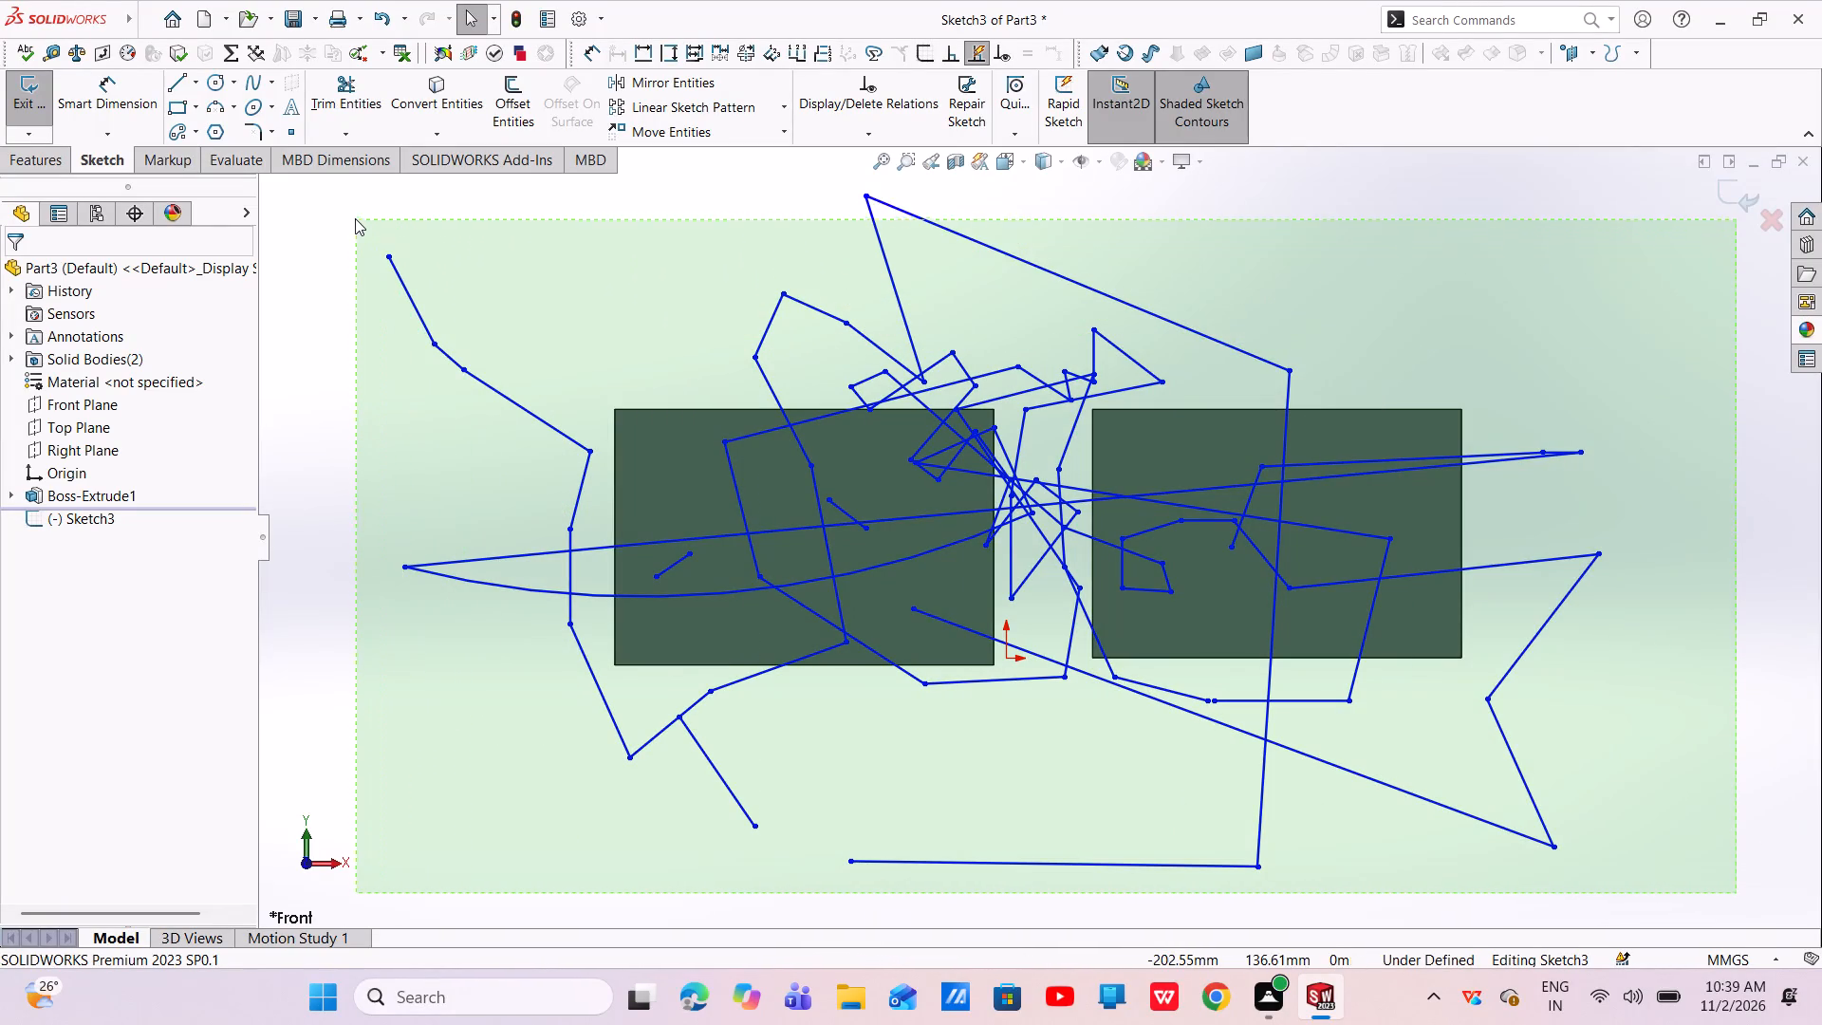
Delete all the selected lines and the arc from the open sketch, leaving only the two extruded blocks.
right_click(391, 278)
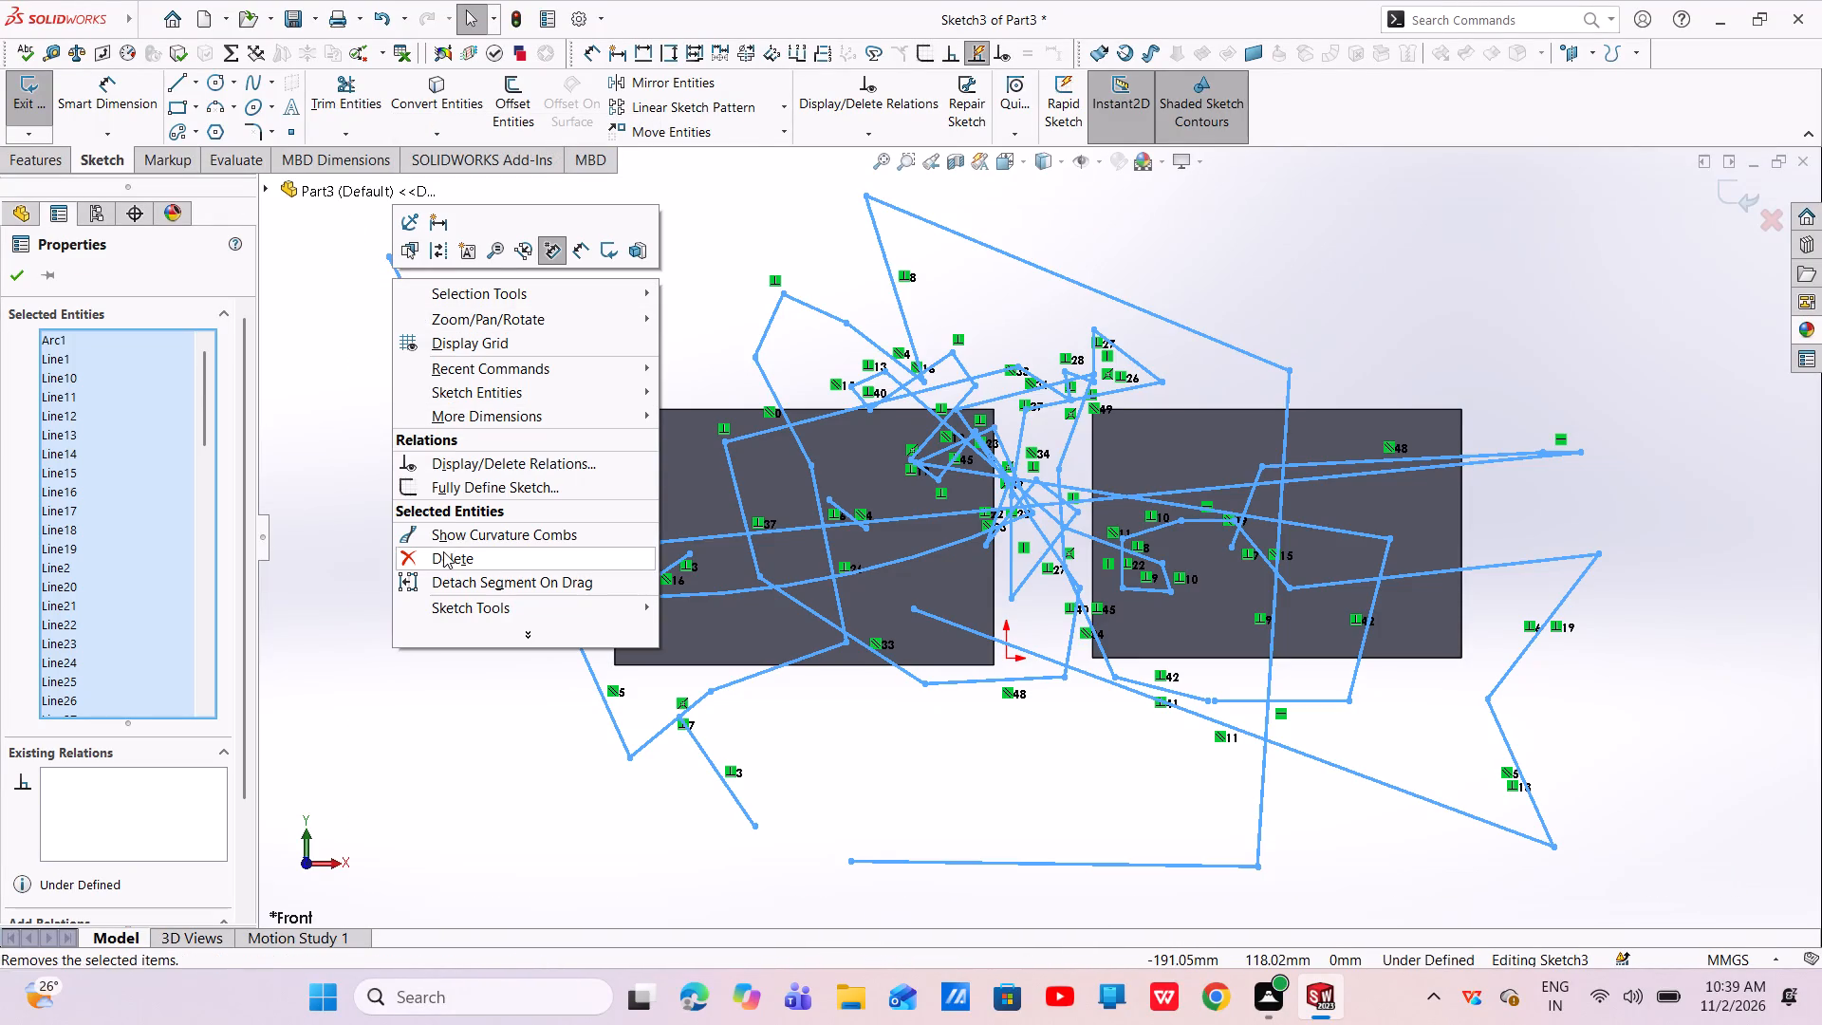
left_click(443, 551)
left_click_drag(1089, 736, 1059, 670)
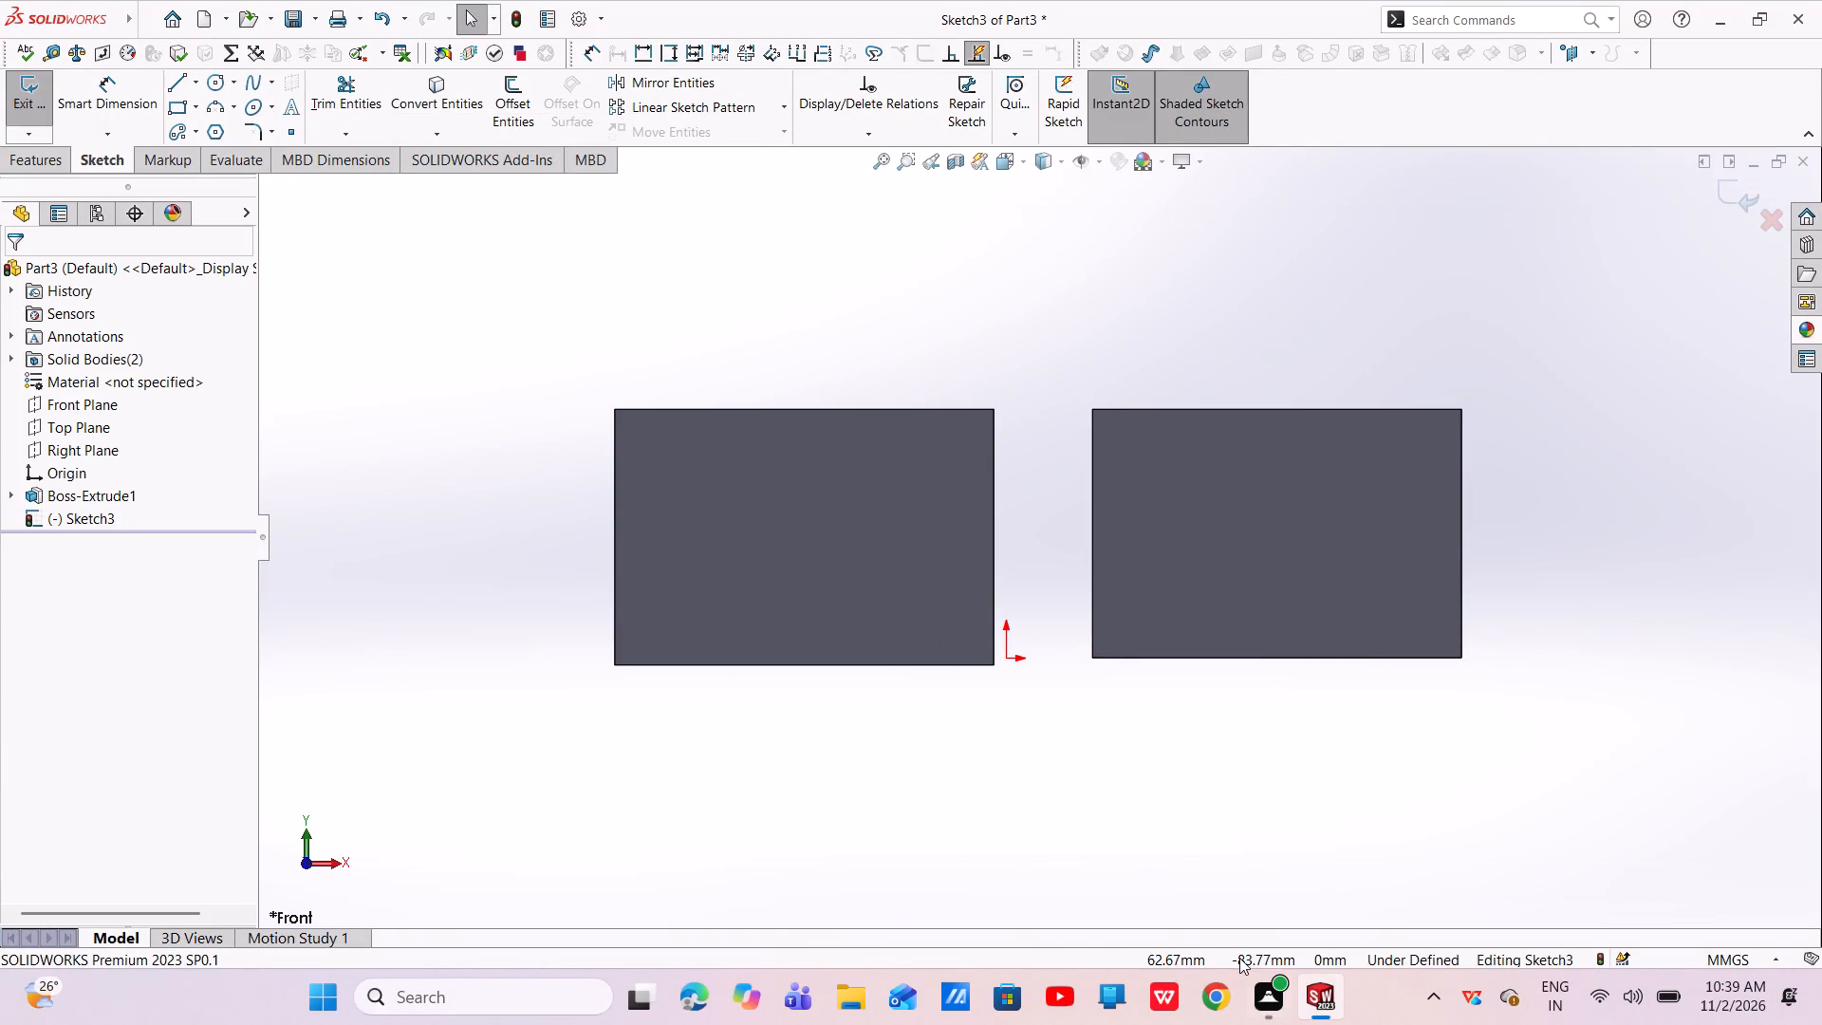
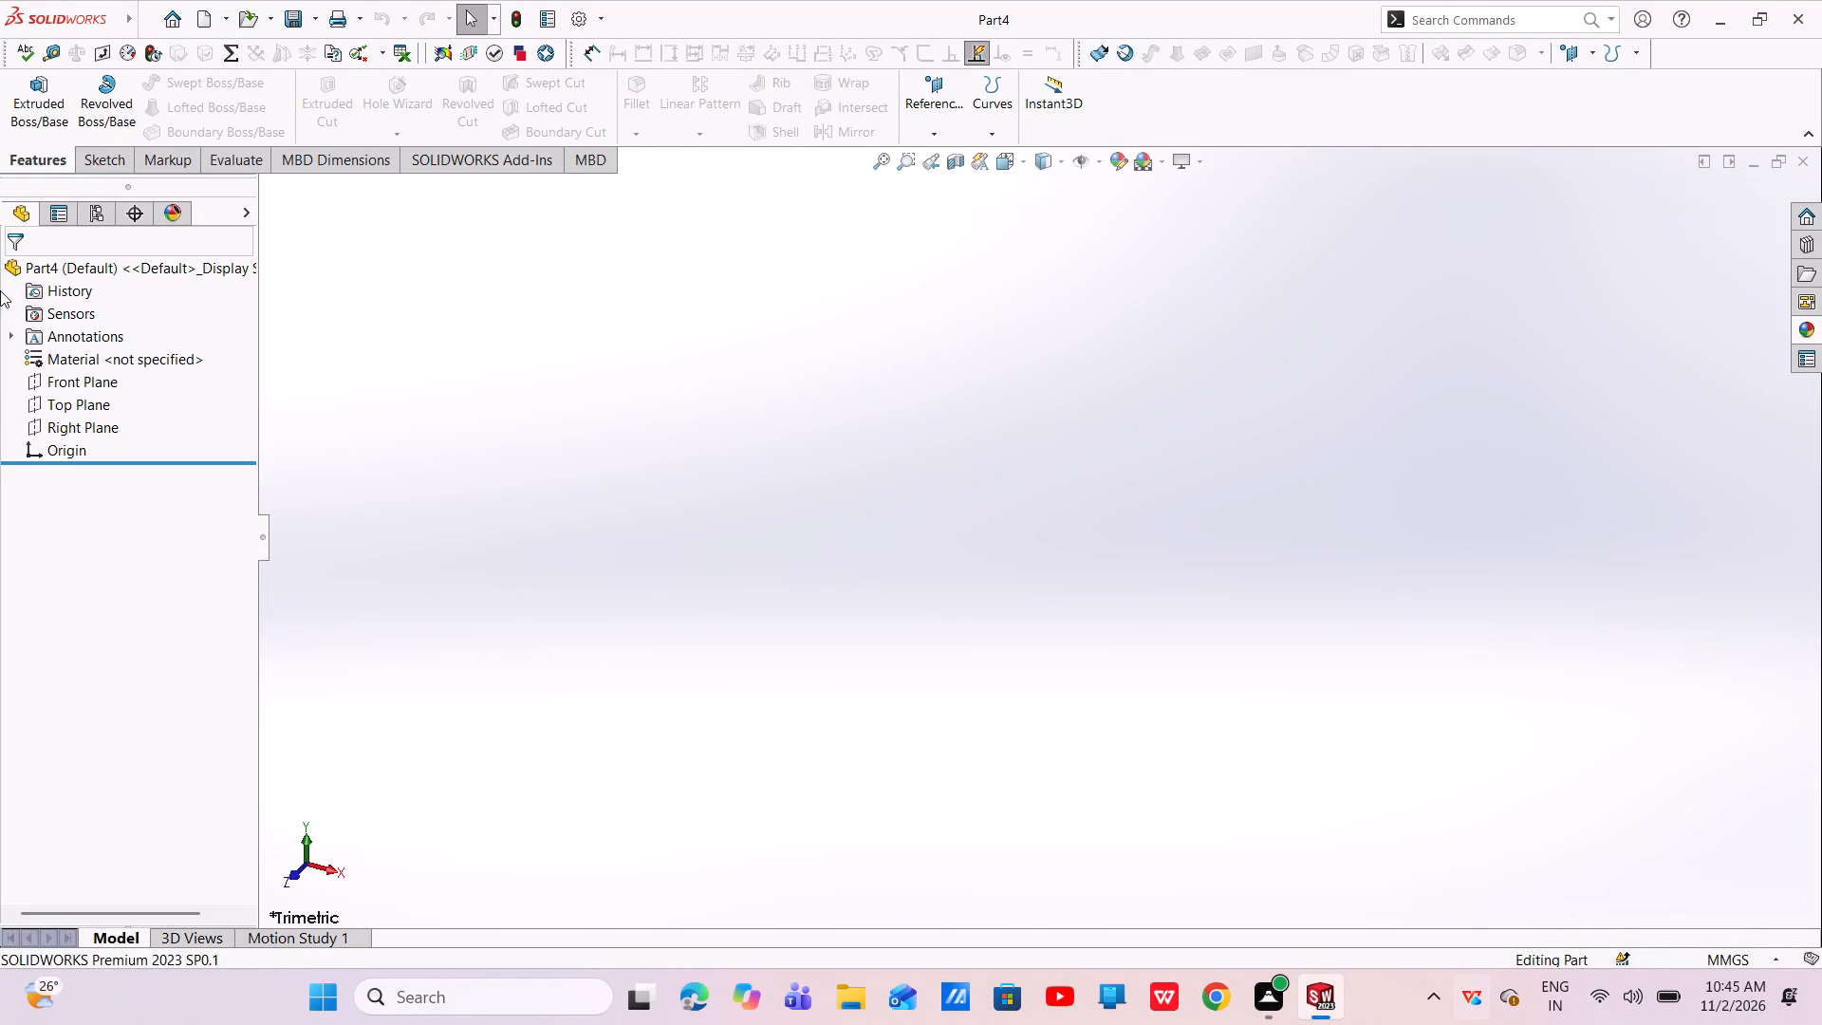
Sketch a corner rectangle about 137 mm wide on the Top Plane, with its lower edge level with the origin.
left_click(75, 403)
left_click(84, 373)
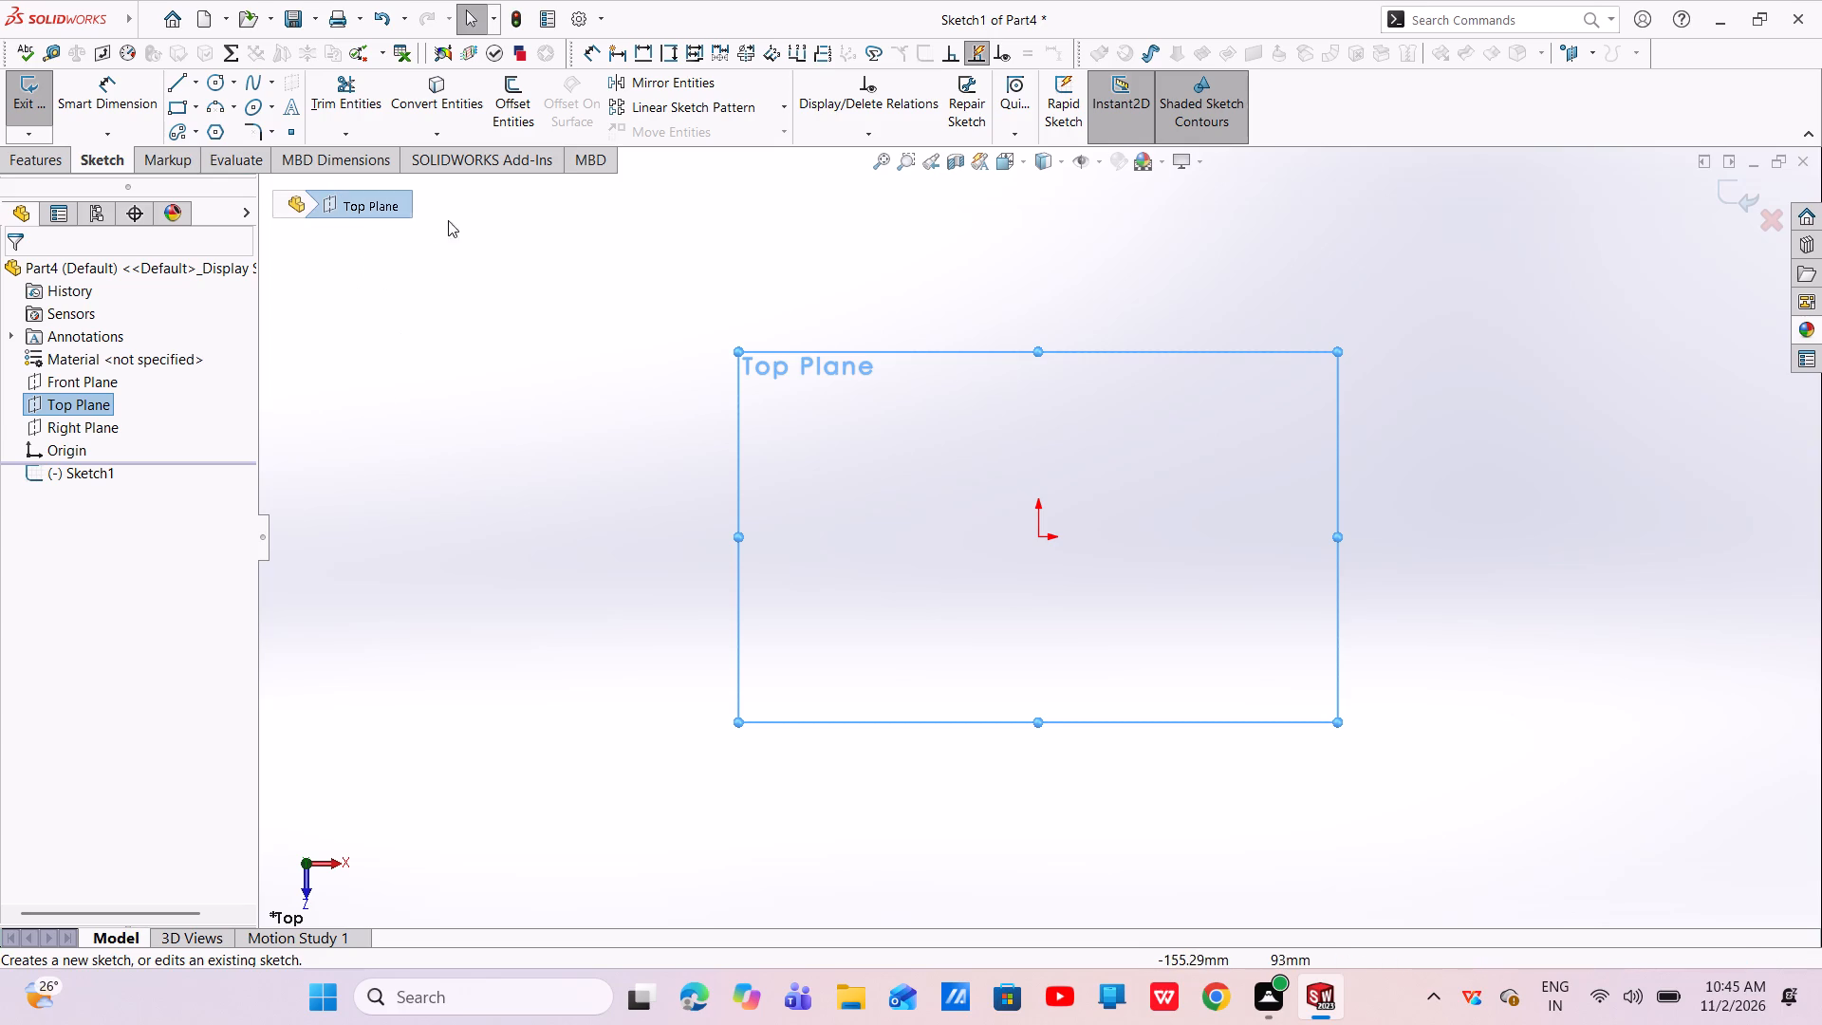
left_click(172, 107)
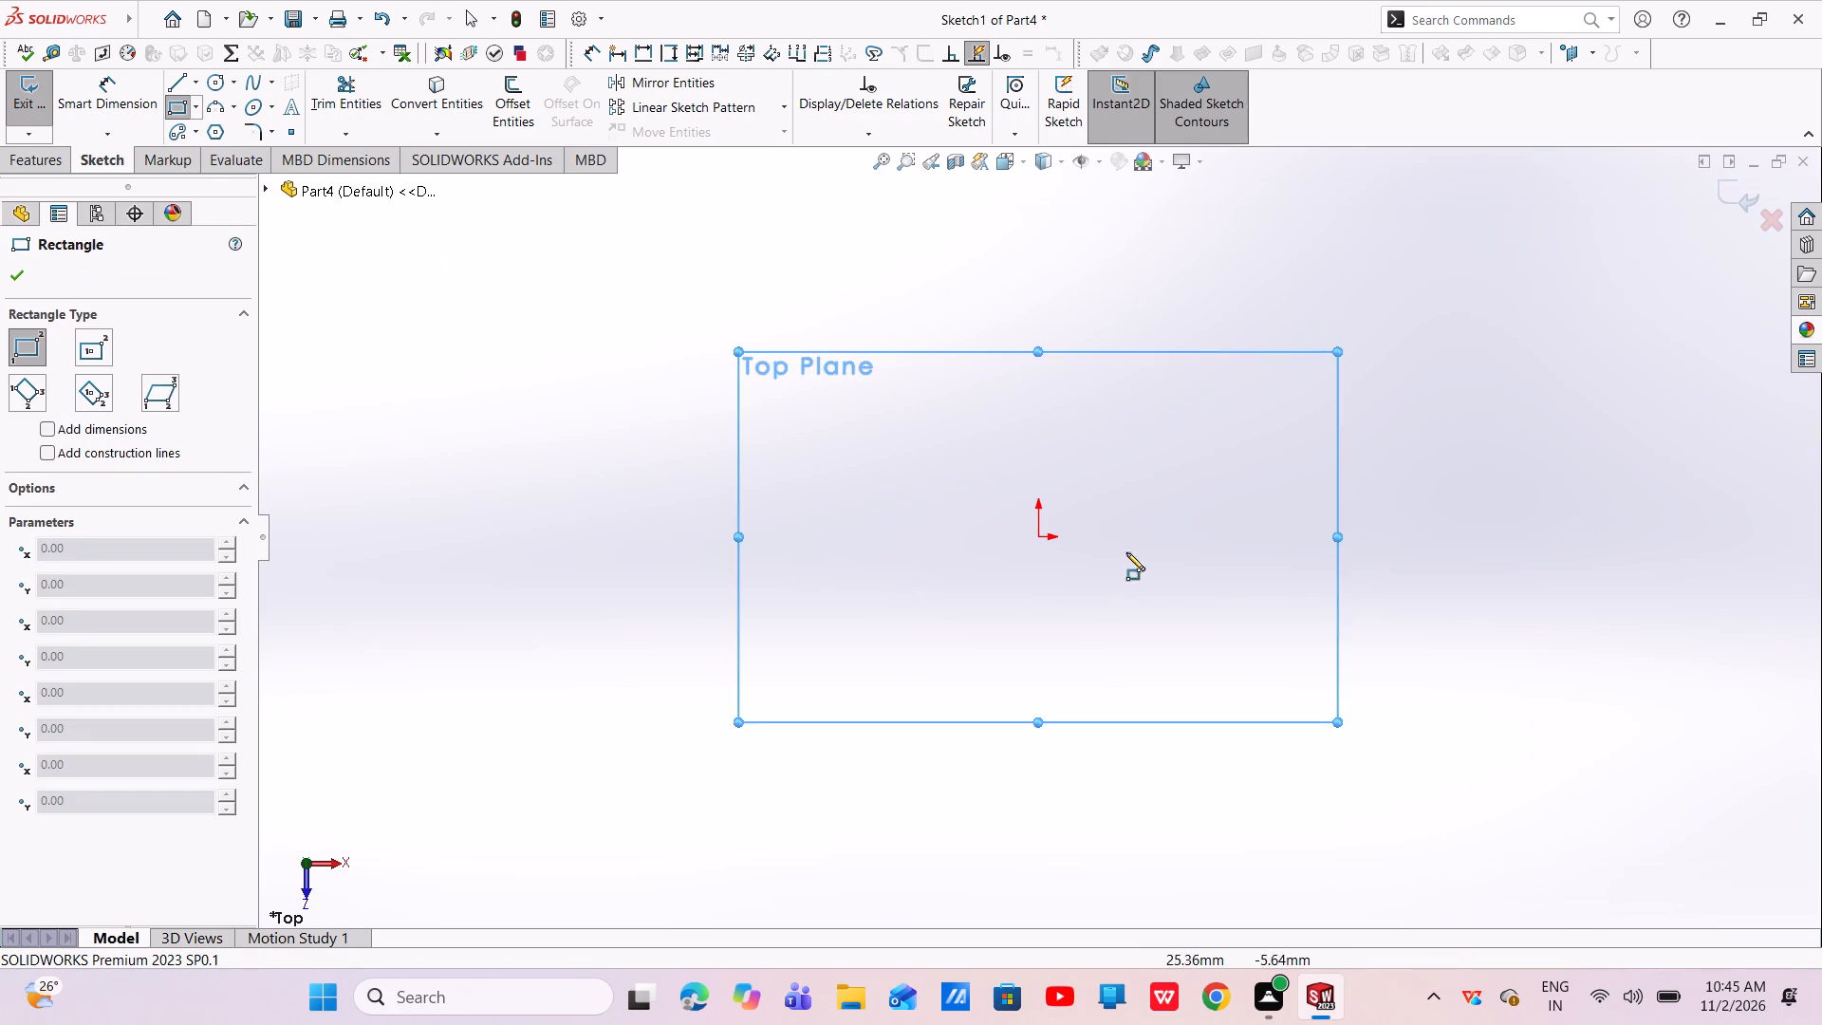
left_click_drag(1244, 531, 962, 332)
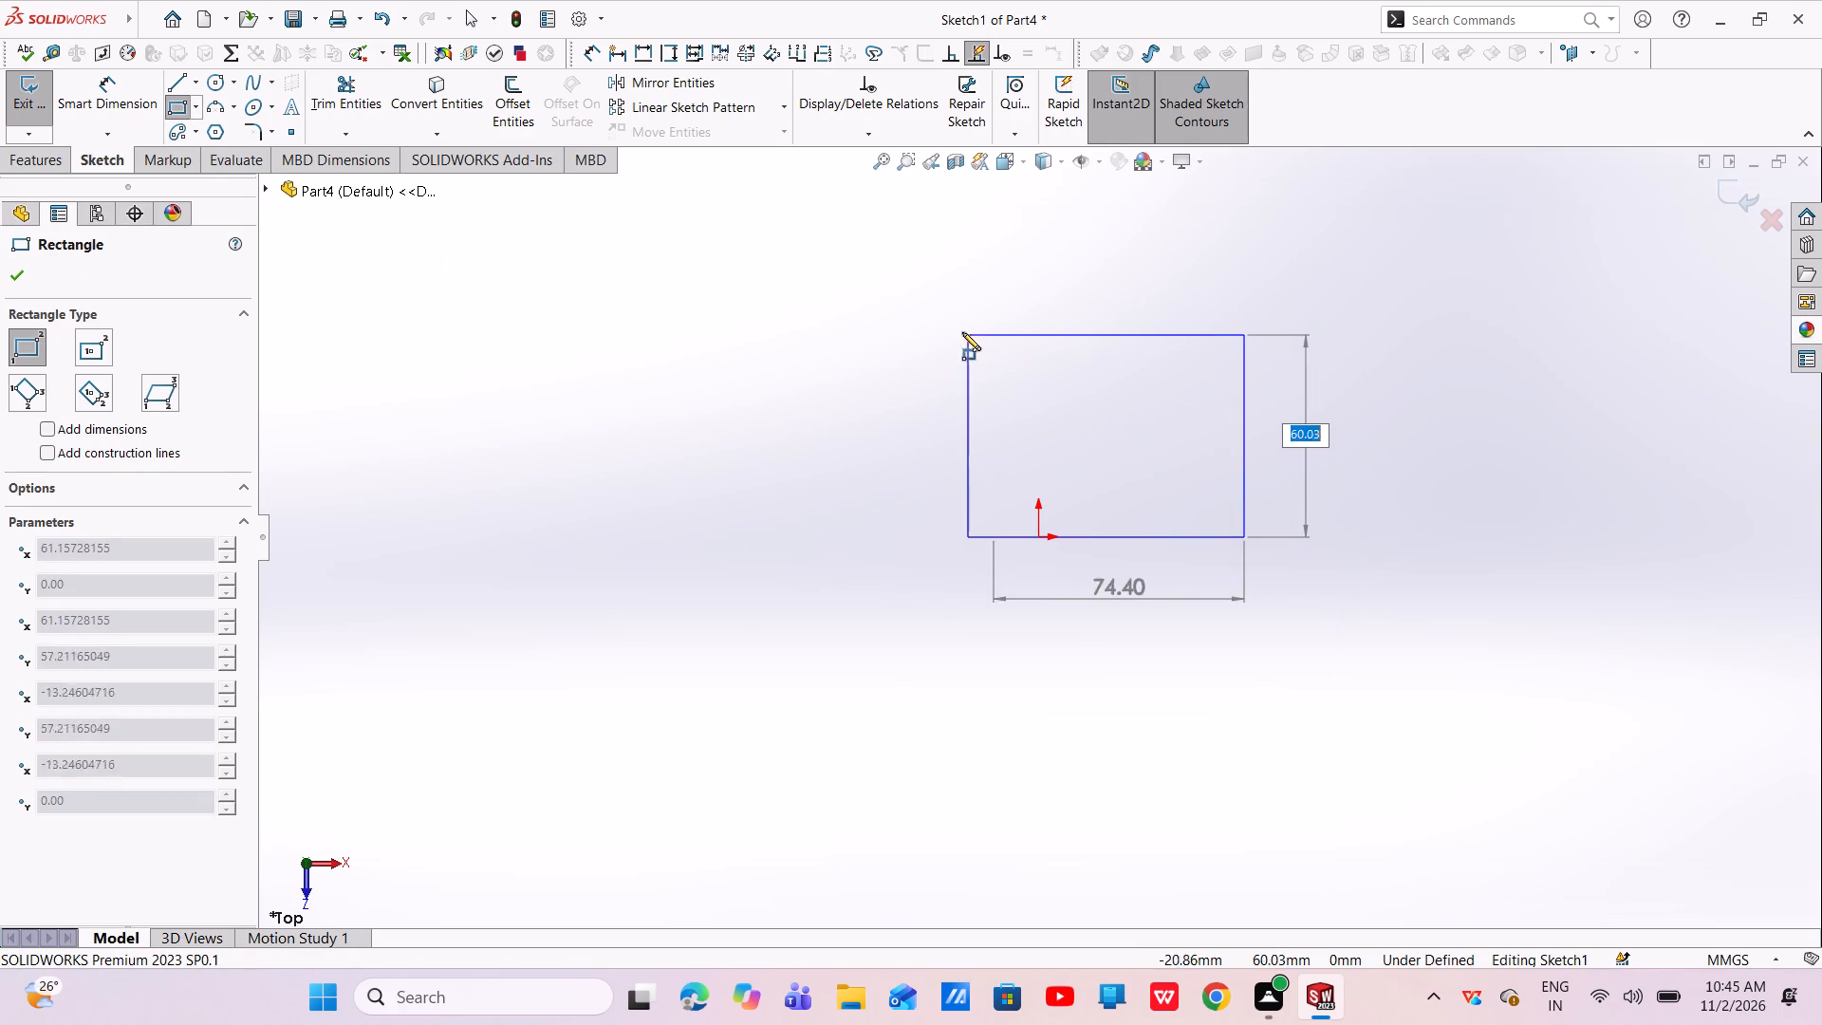
left_click_drag(962, 332, 782, 191)
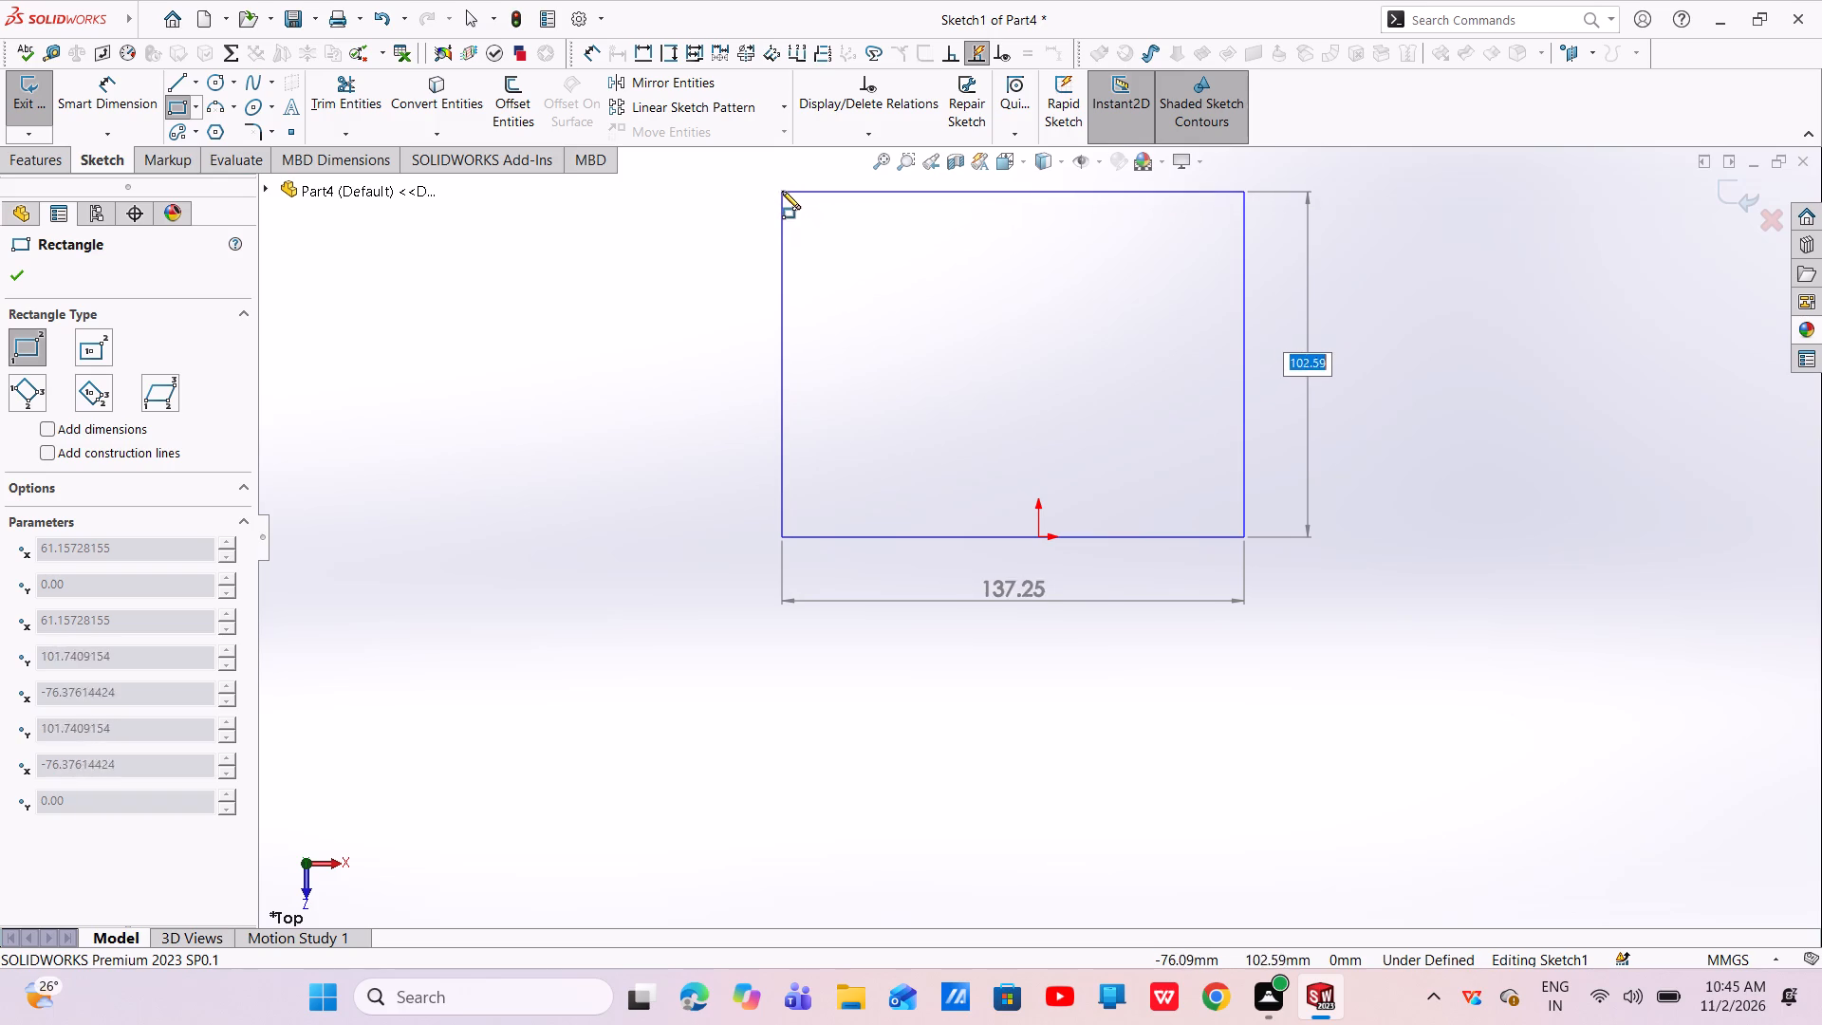
left_click_drag(782, 191, 784, 185)
right_click(686, 227)
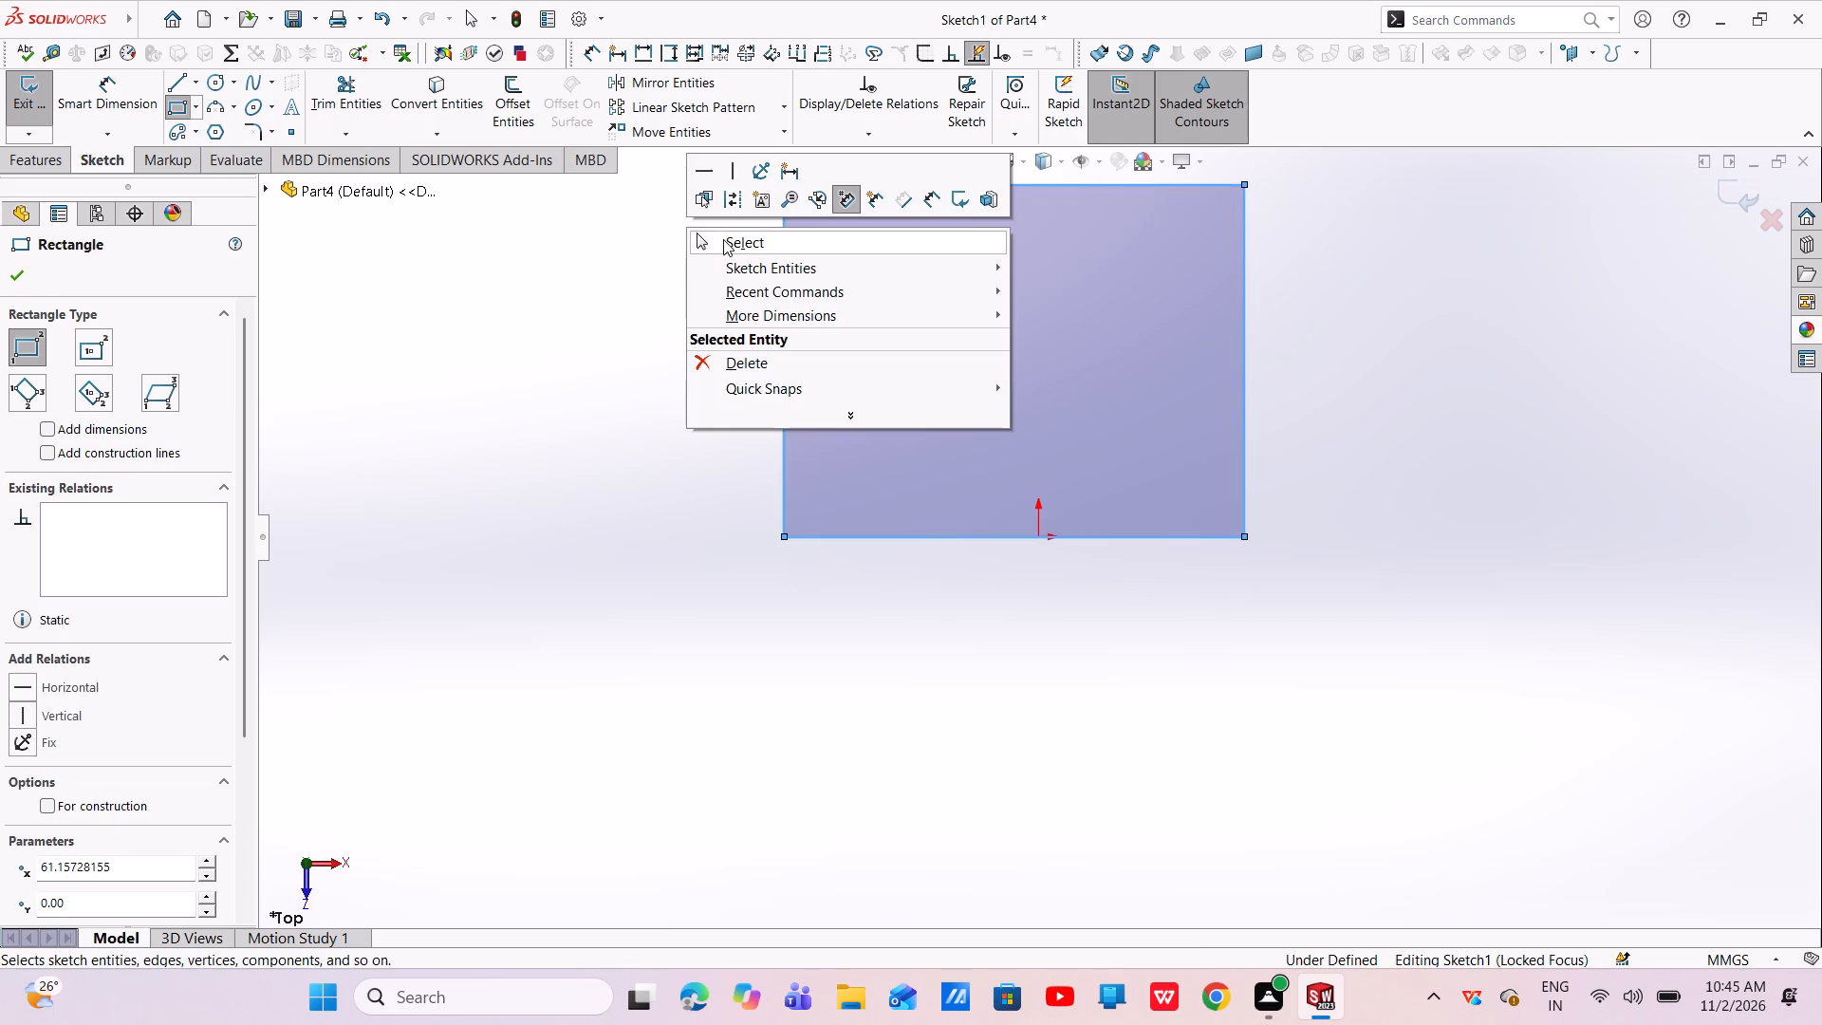
left_click(723, 239)
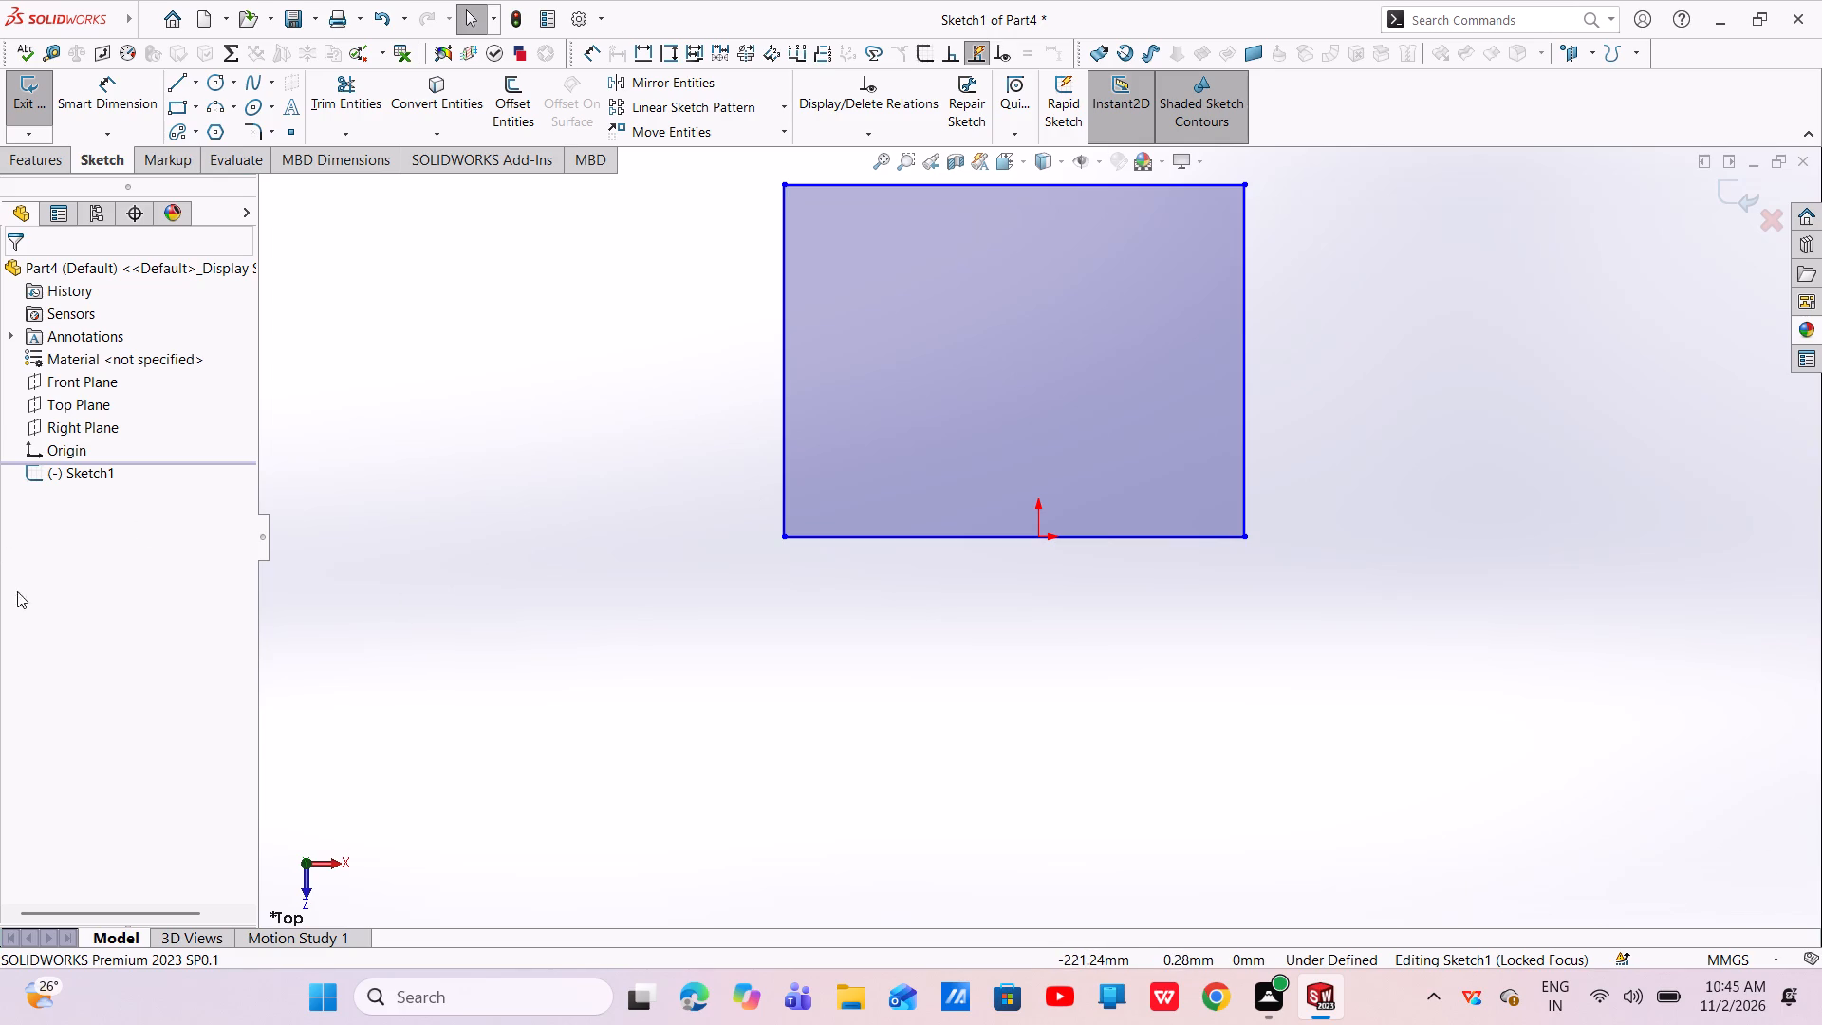
Dimension the rectangle's lower edge to 210 mm.
left_click(114, 92)
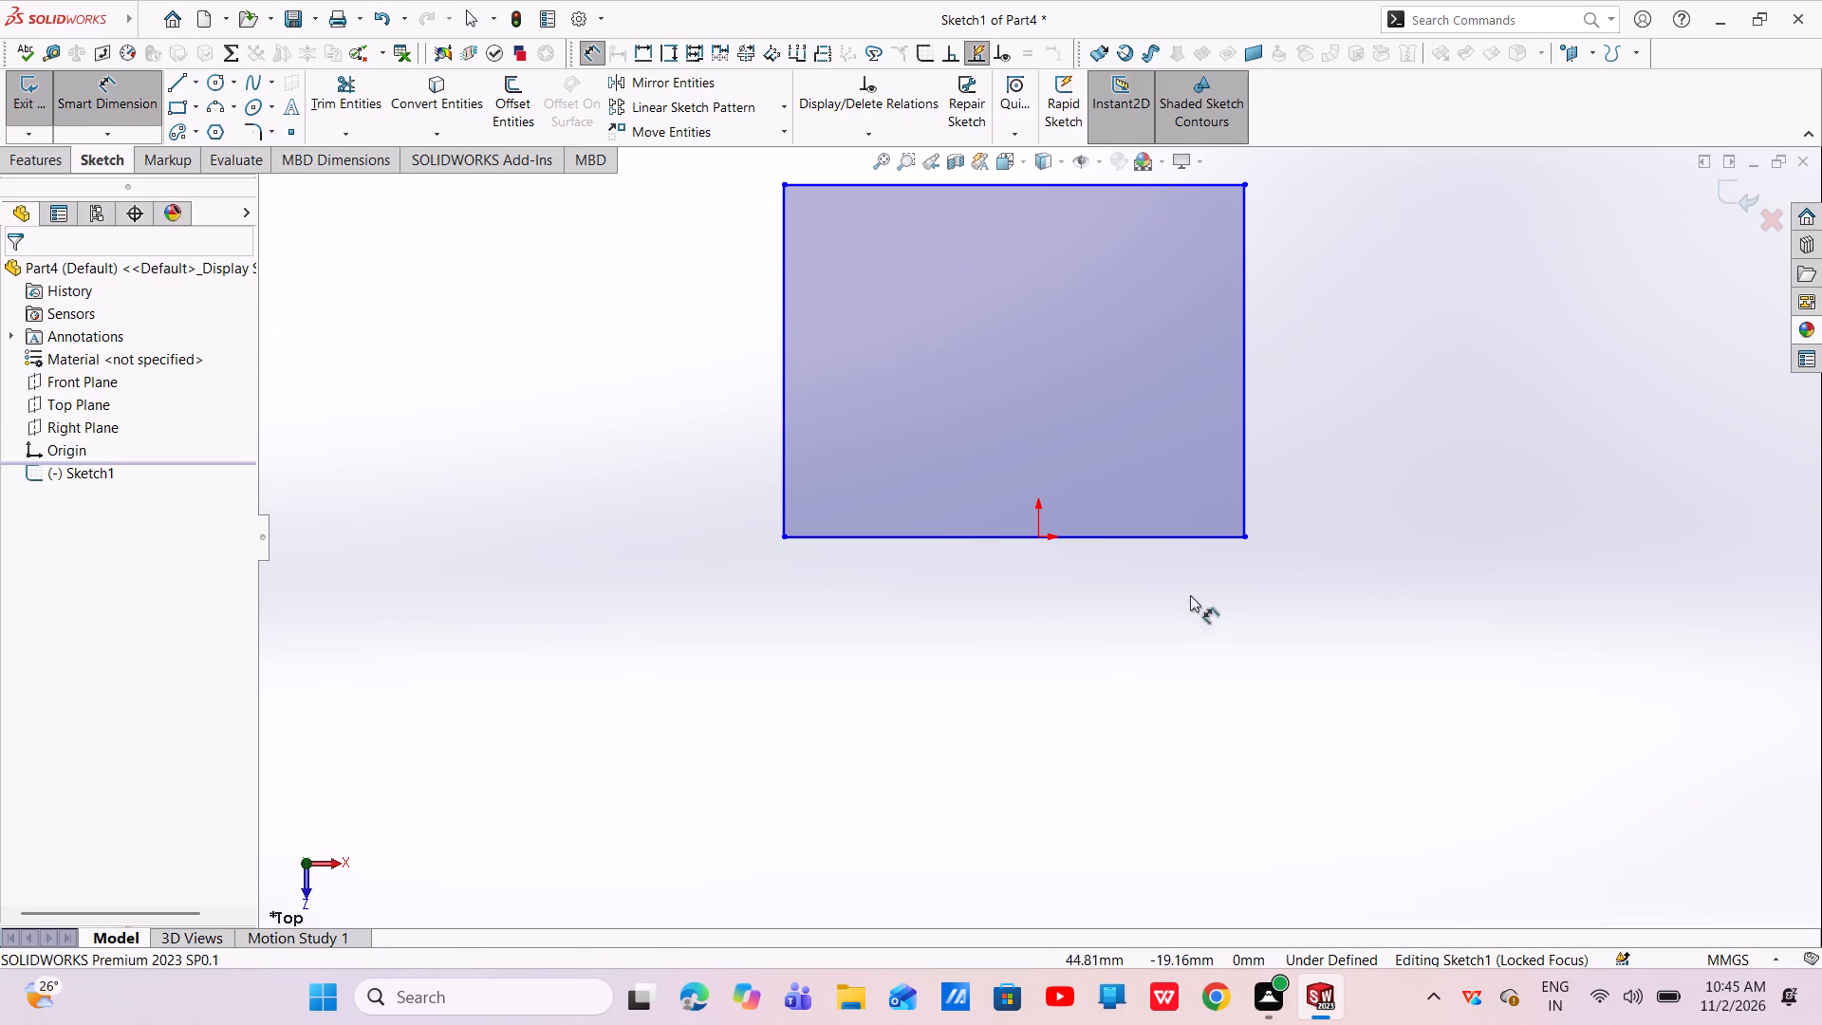
left_click_drag(1185, 534, 1185, 558)
left_click(1130, 684)
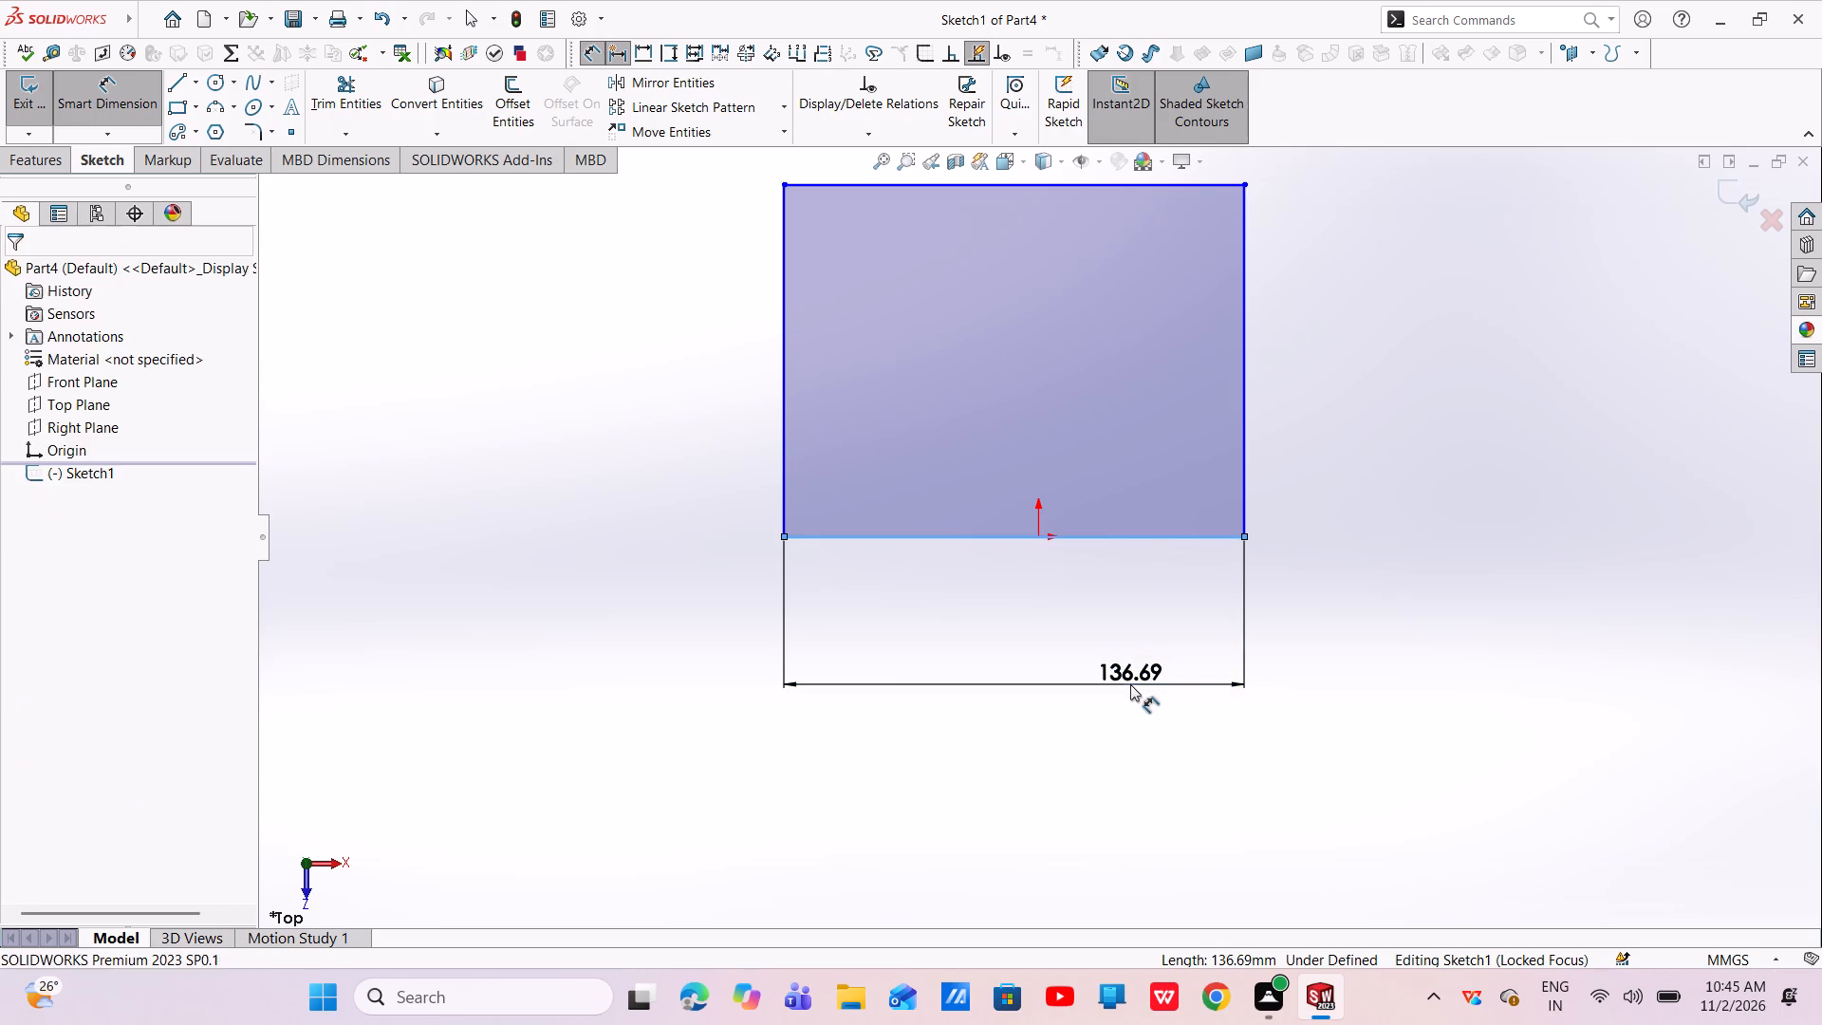
key("BackSpace")
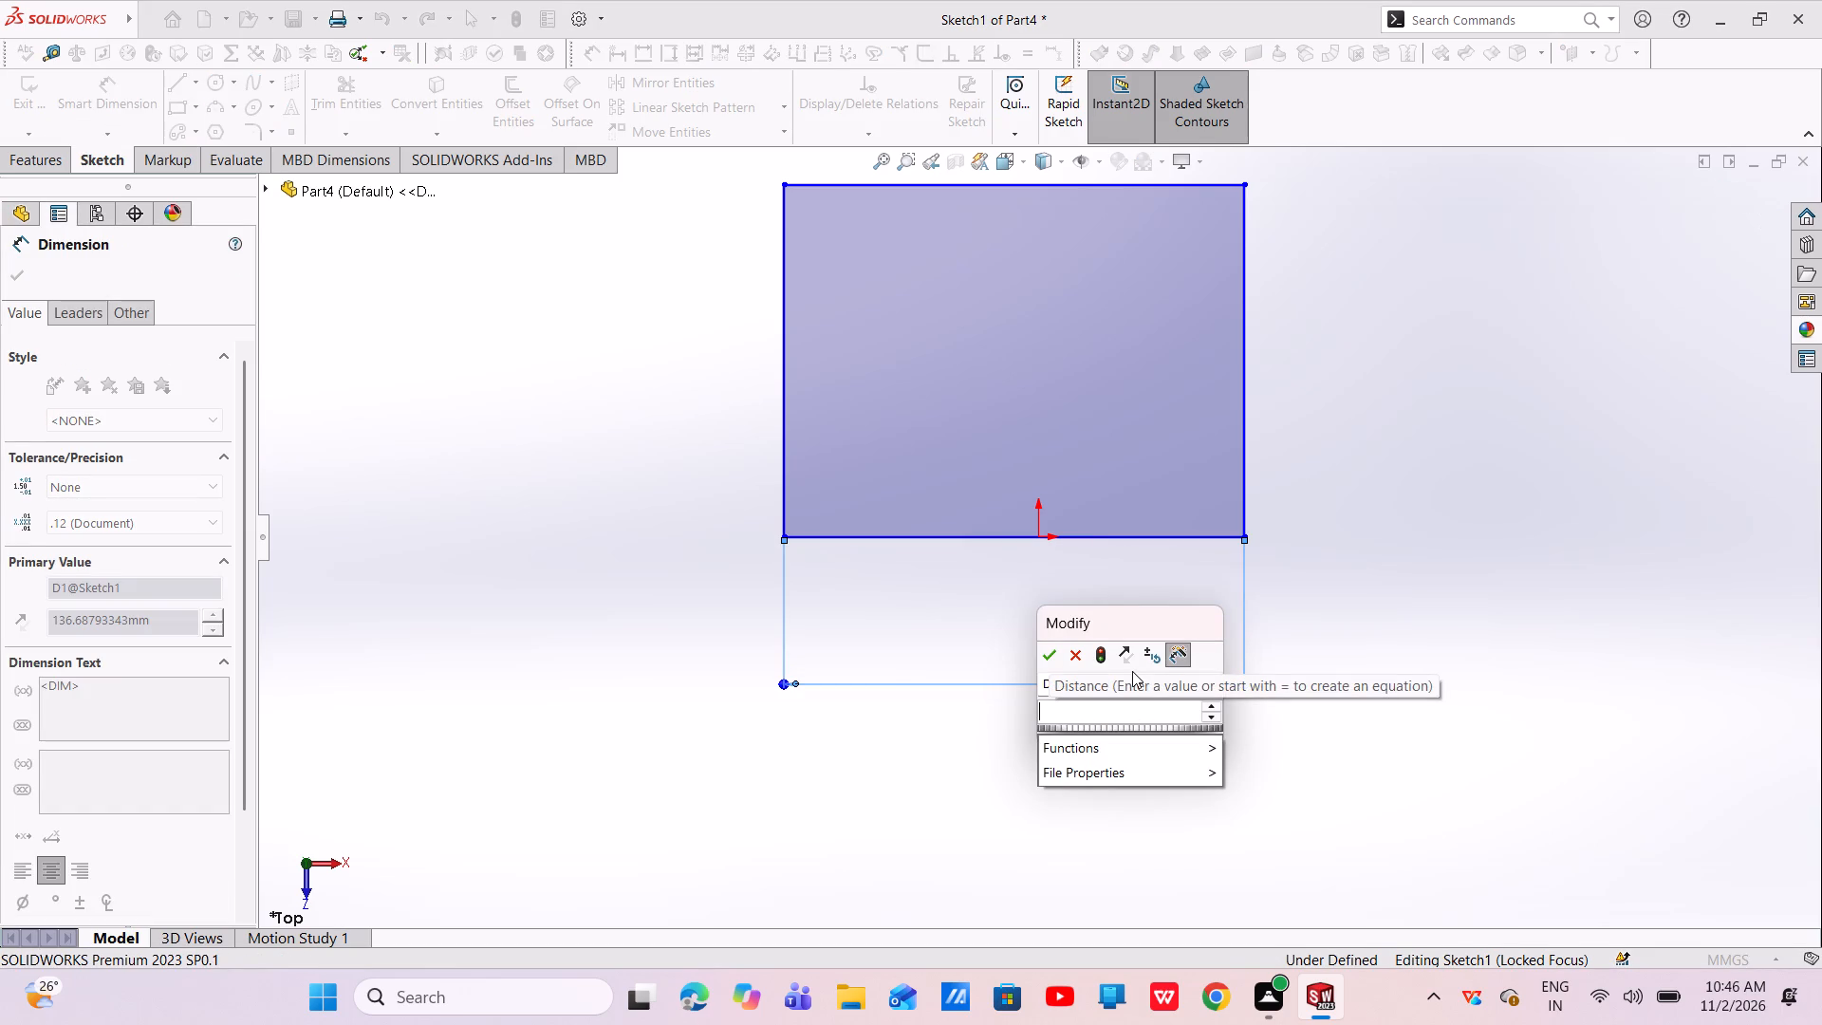
type("210")
key("Return")
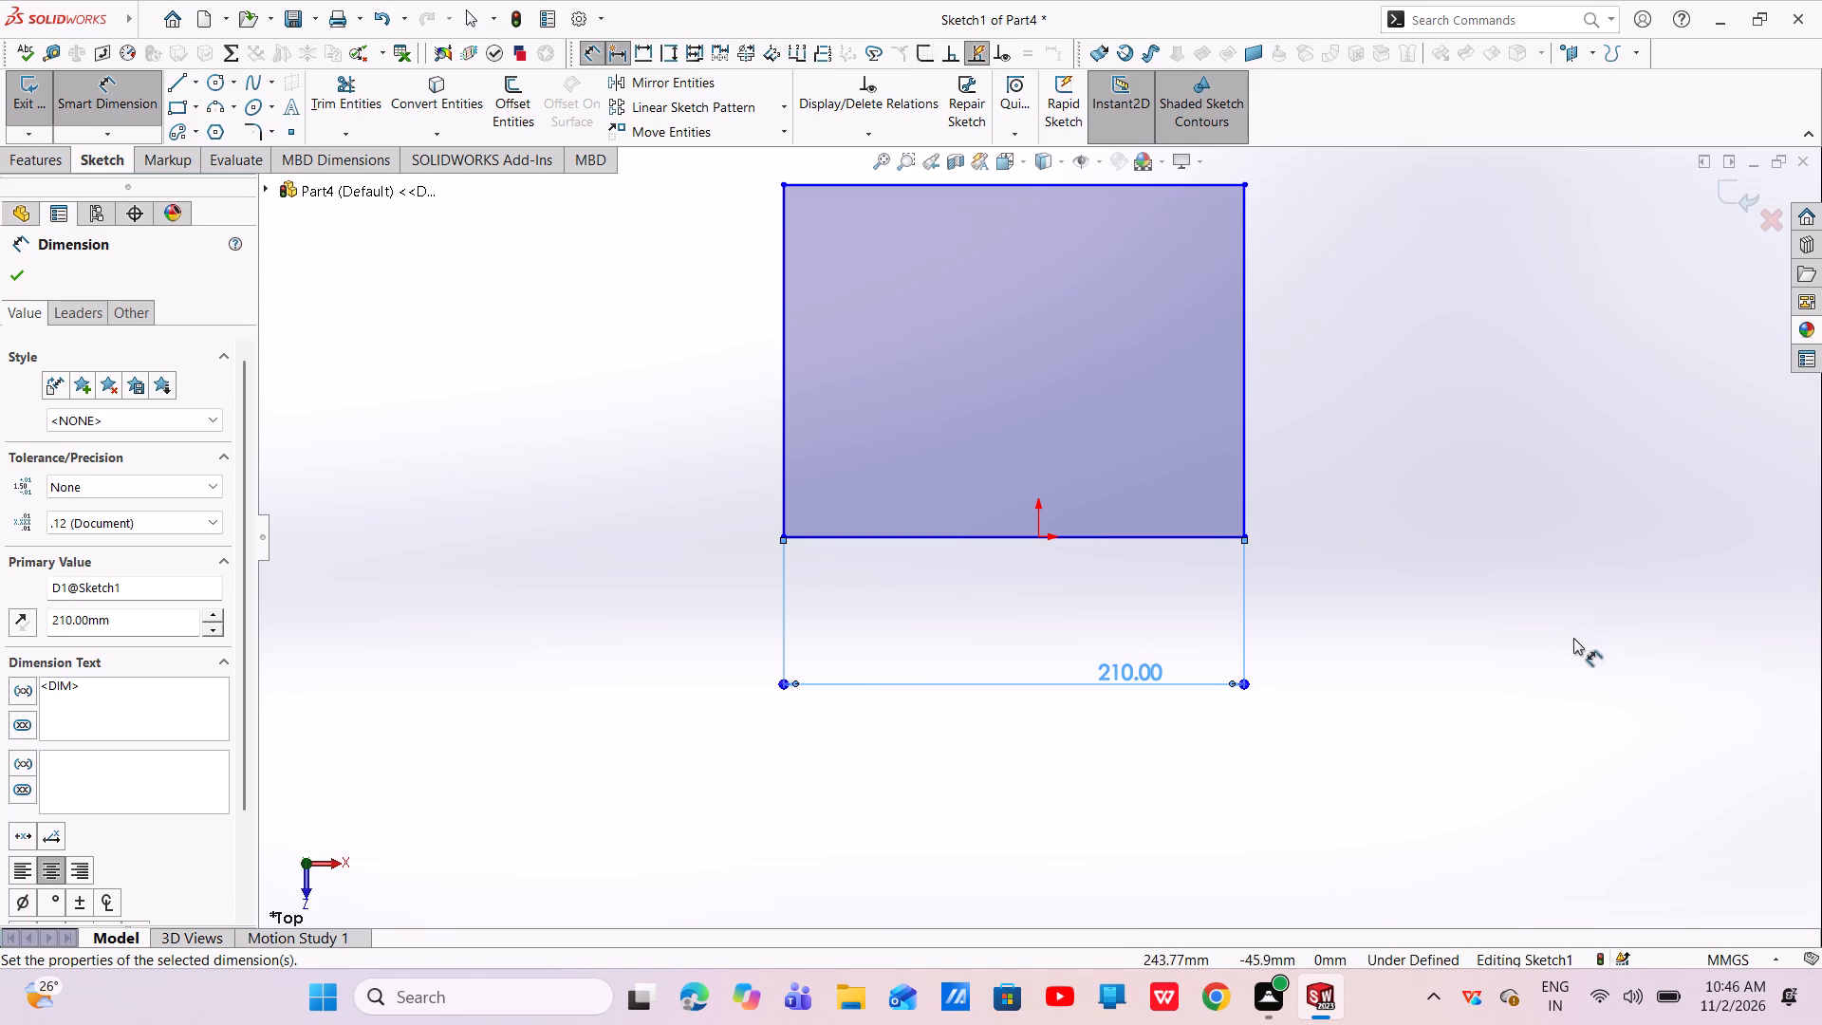
left_click(15, 279)
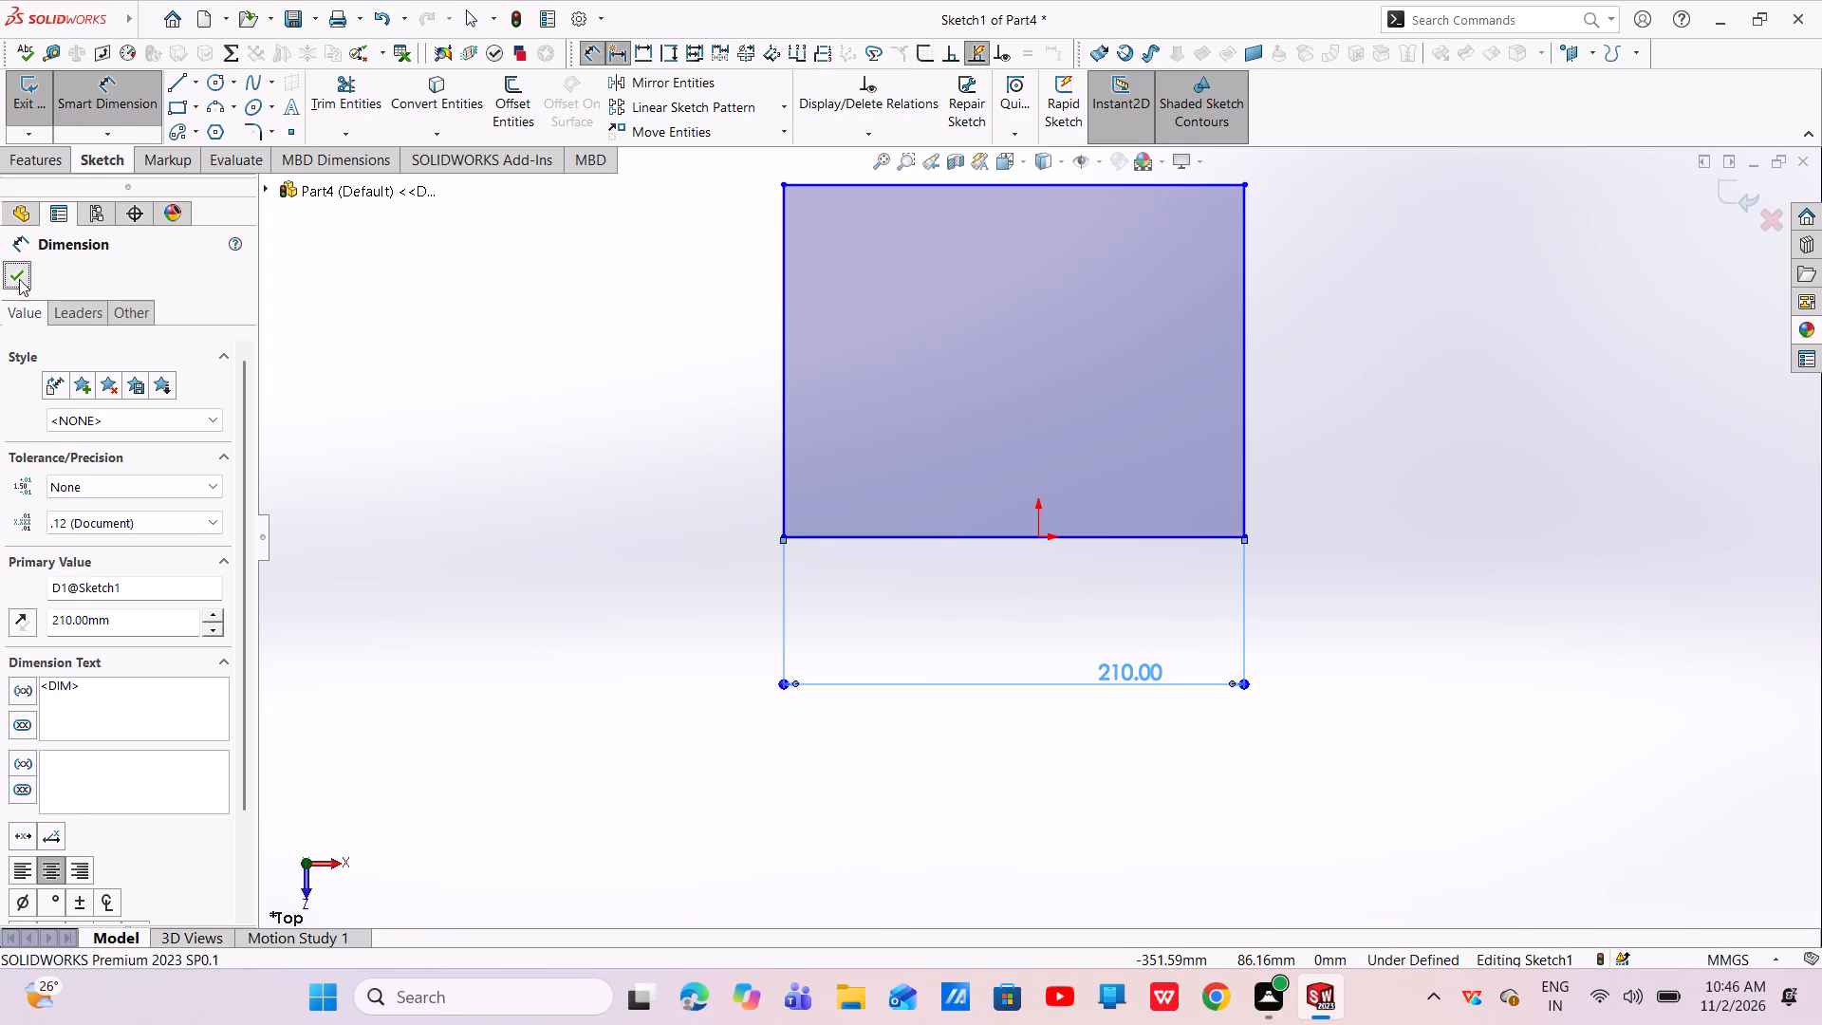
Add a coincident relation between the midpoint of the rectangle's lower edge and the origin.
scroll(964, 523, "down", 1)
scroll(969, 528, "up", 2)
scroll(975, 531, "down", 3)
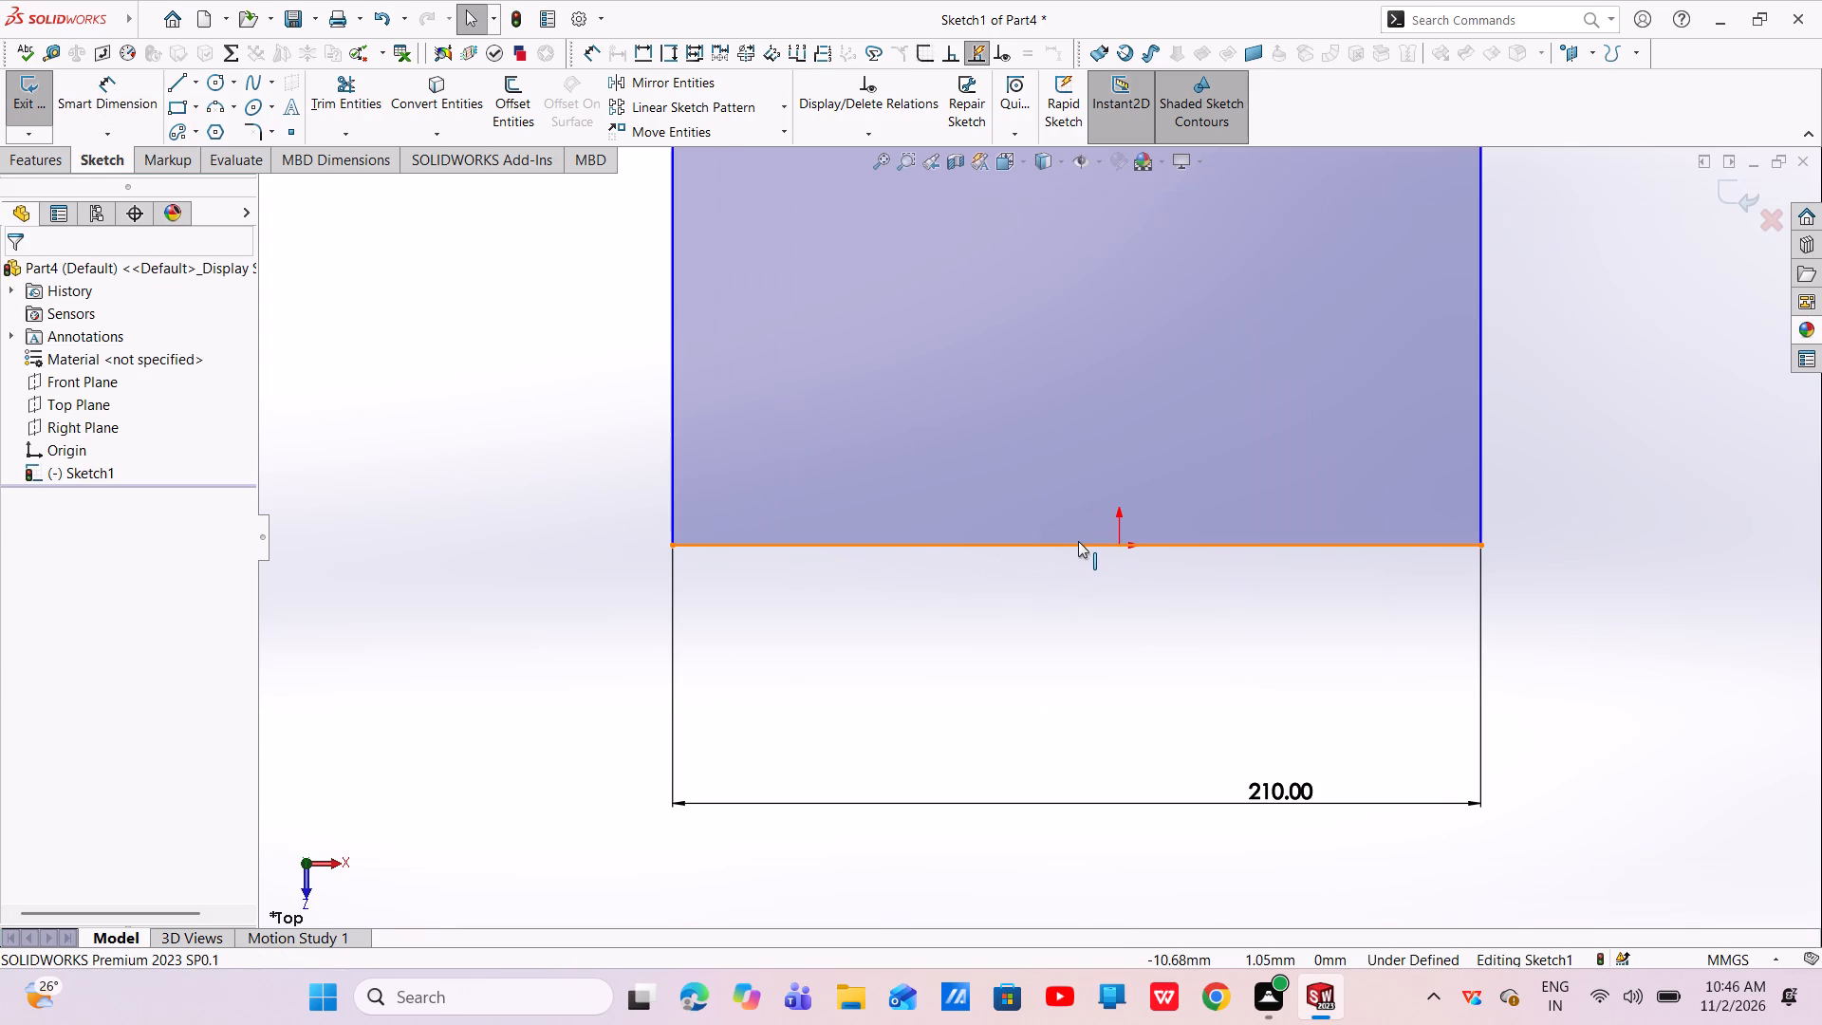
left_click(1076, 549)
left_click(1115, 550, "ctrl")
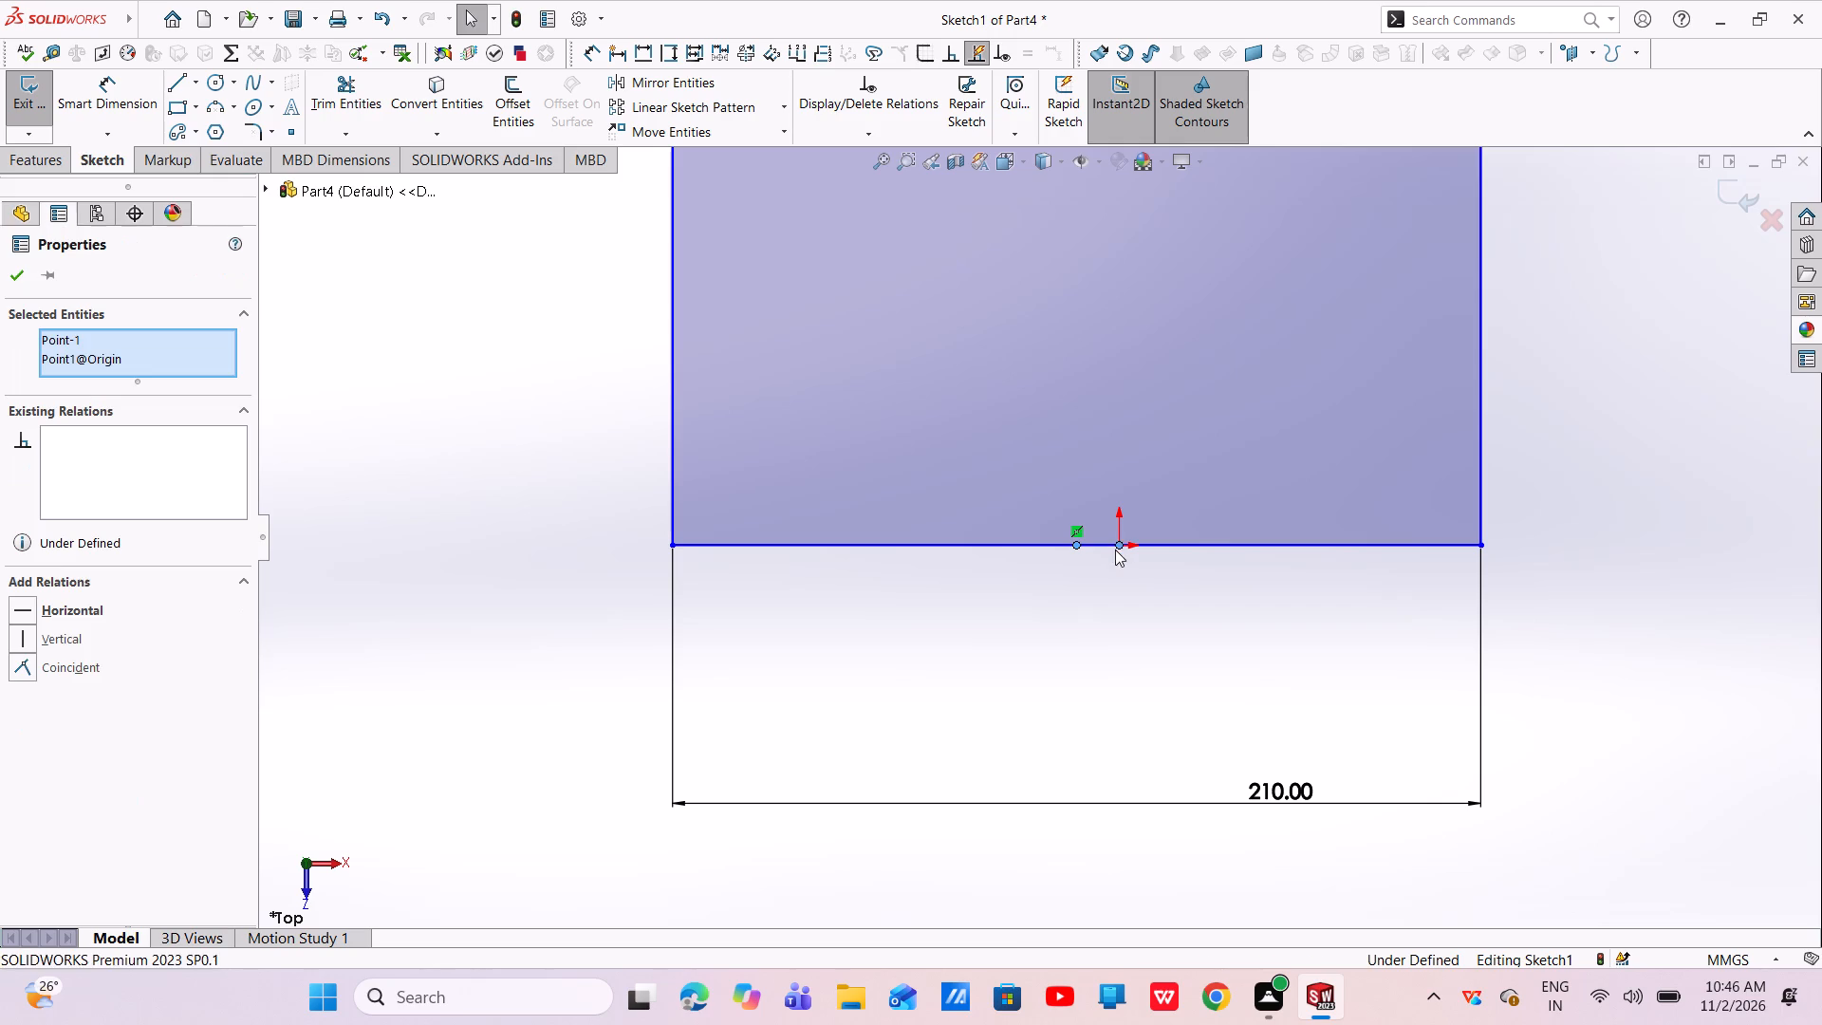
left_click(1226, 472)
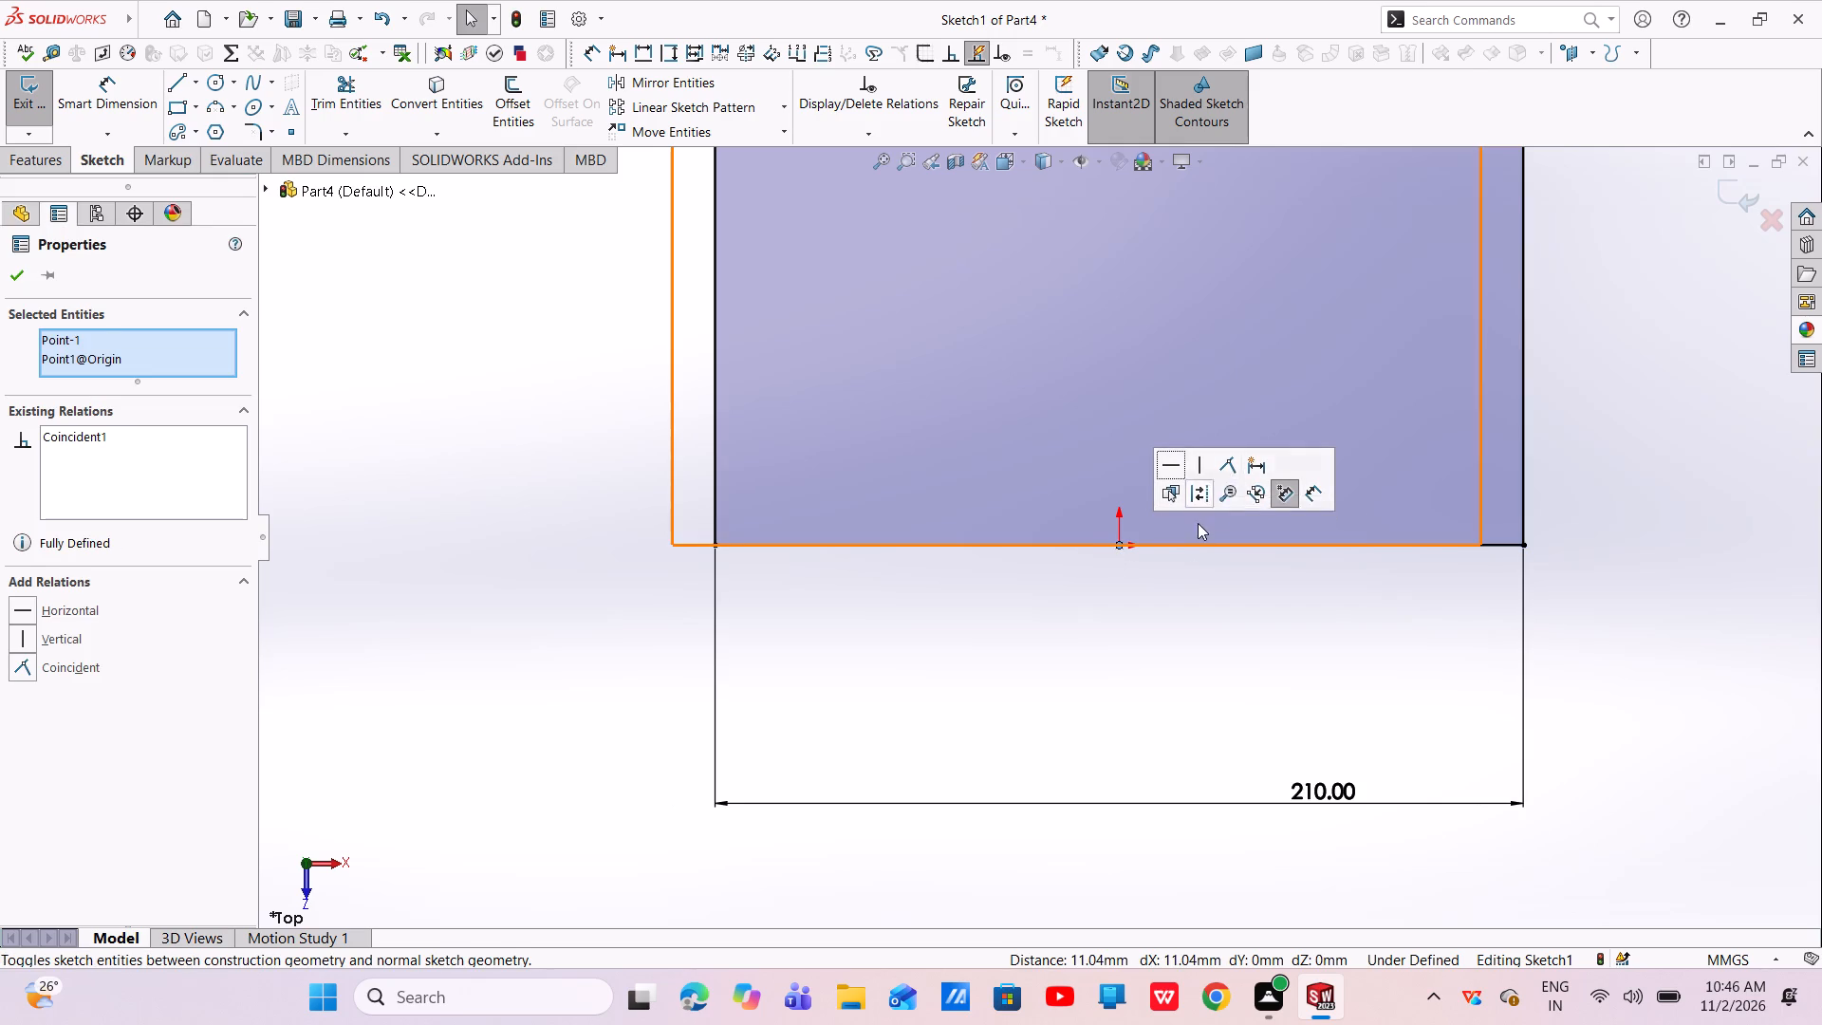
scroll(1163, 641, "up", 4)
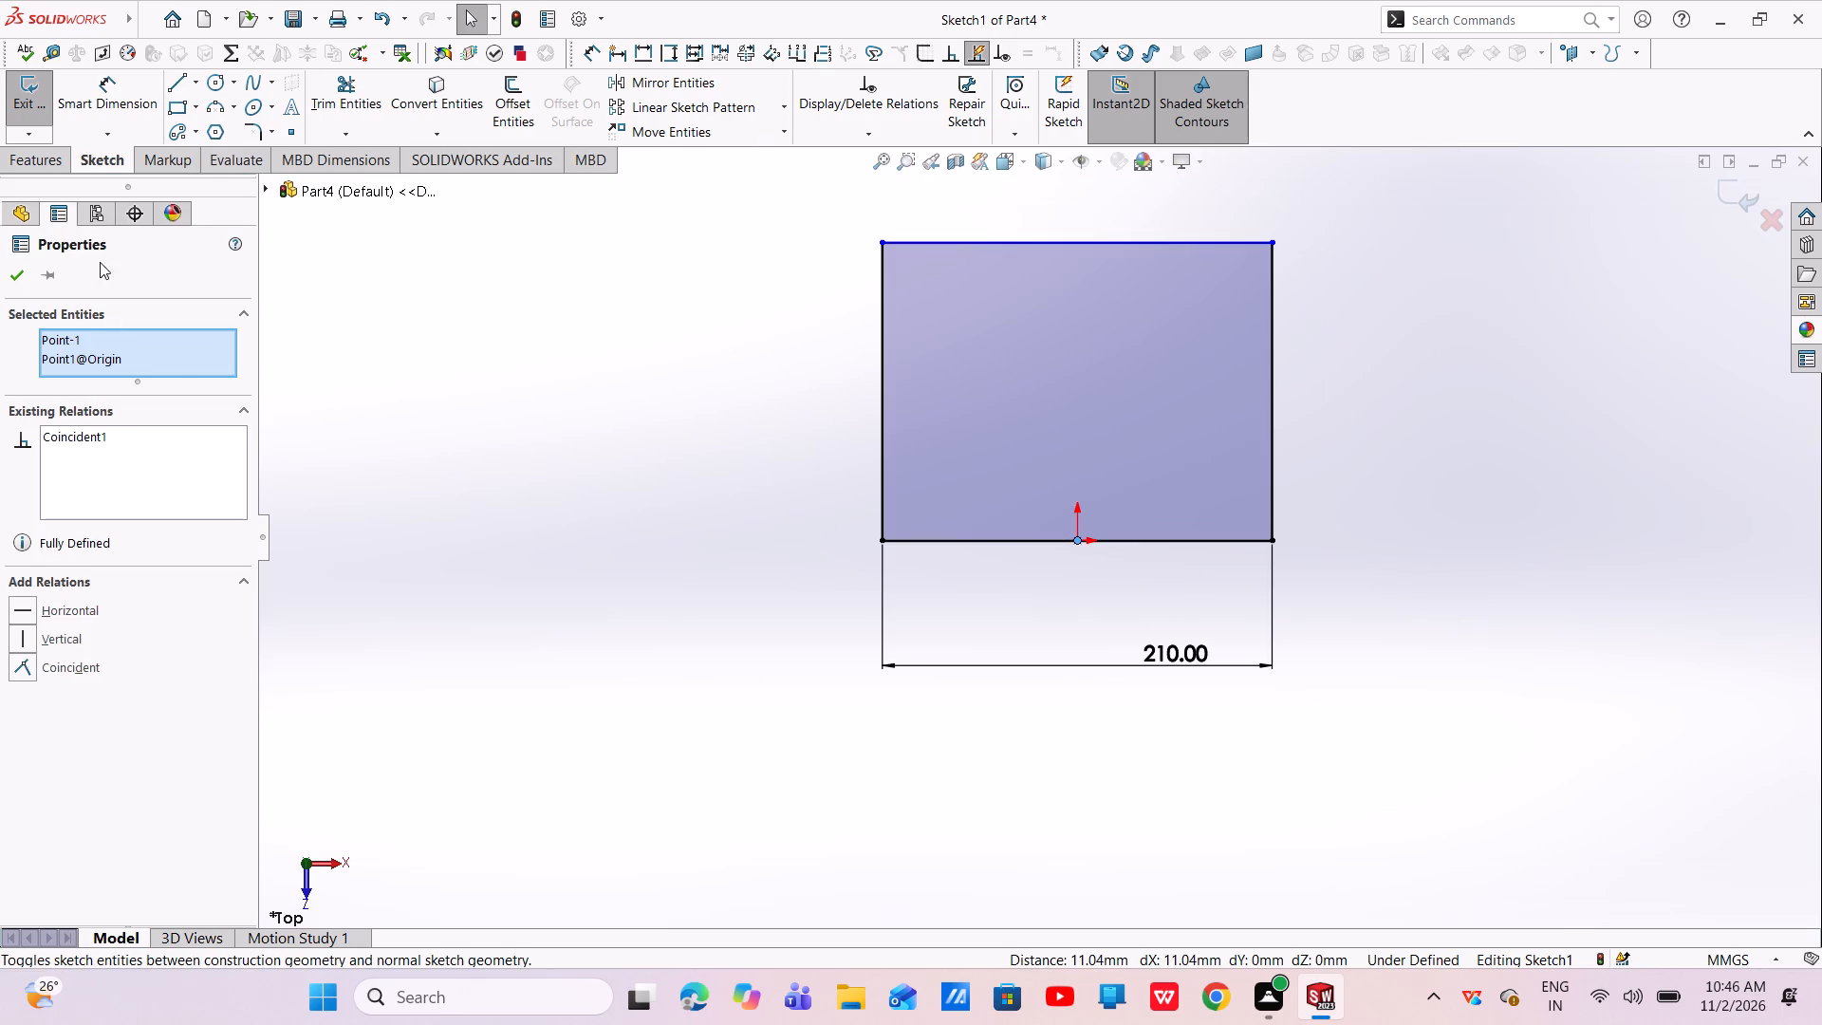
left_click(17, 272)
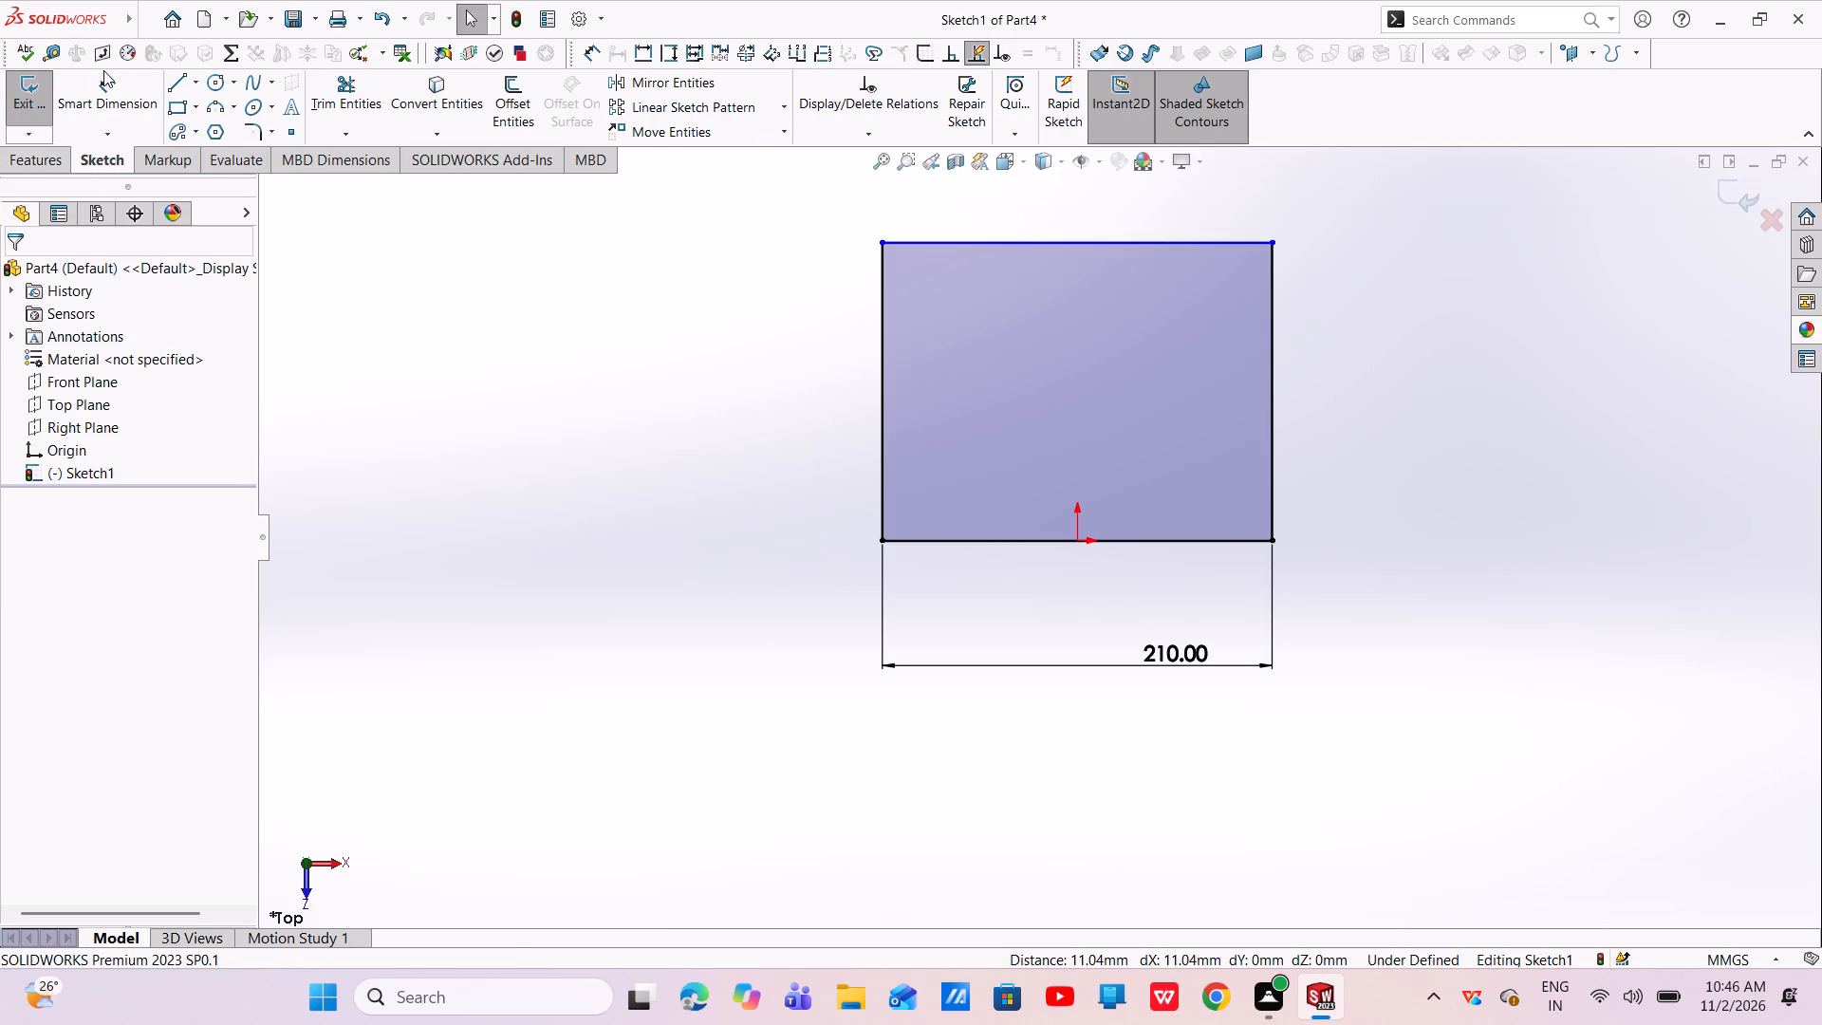
Dimension the rectangle's right vertical edge to 220 mm.
left_click(116, 83)
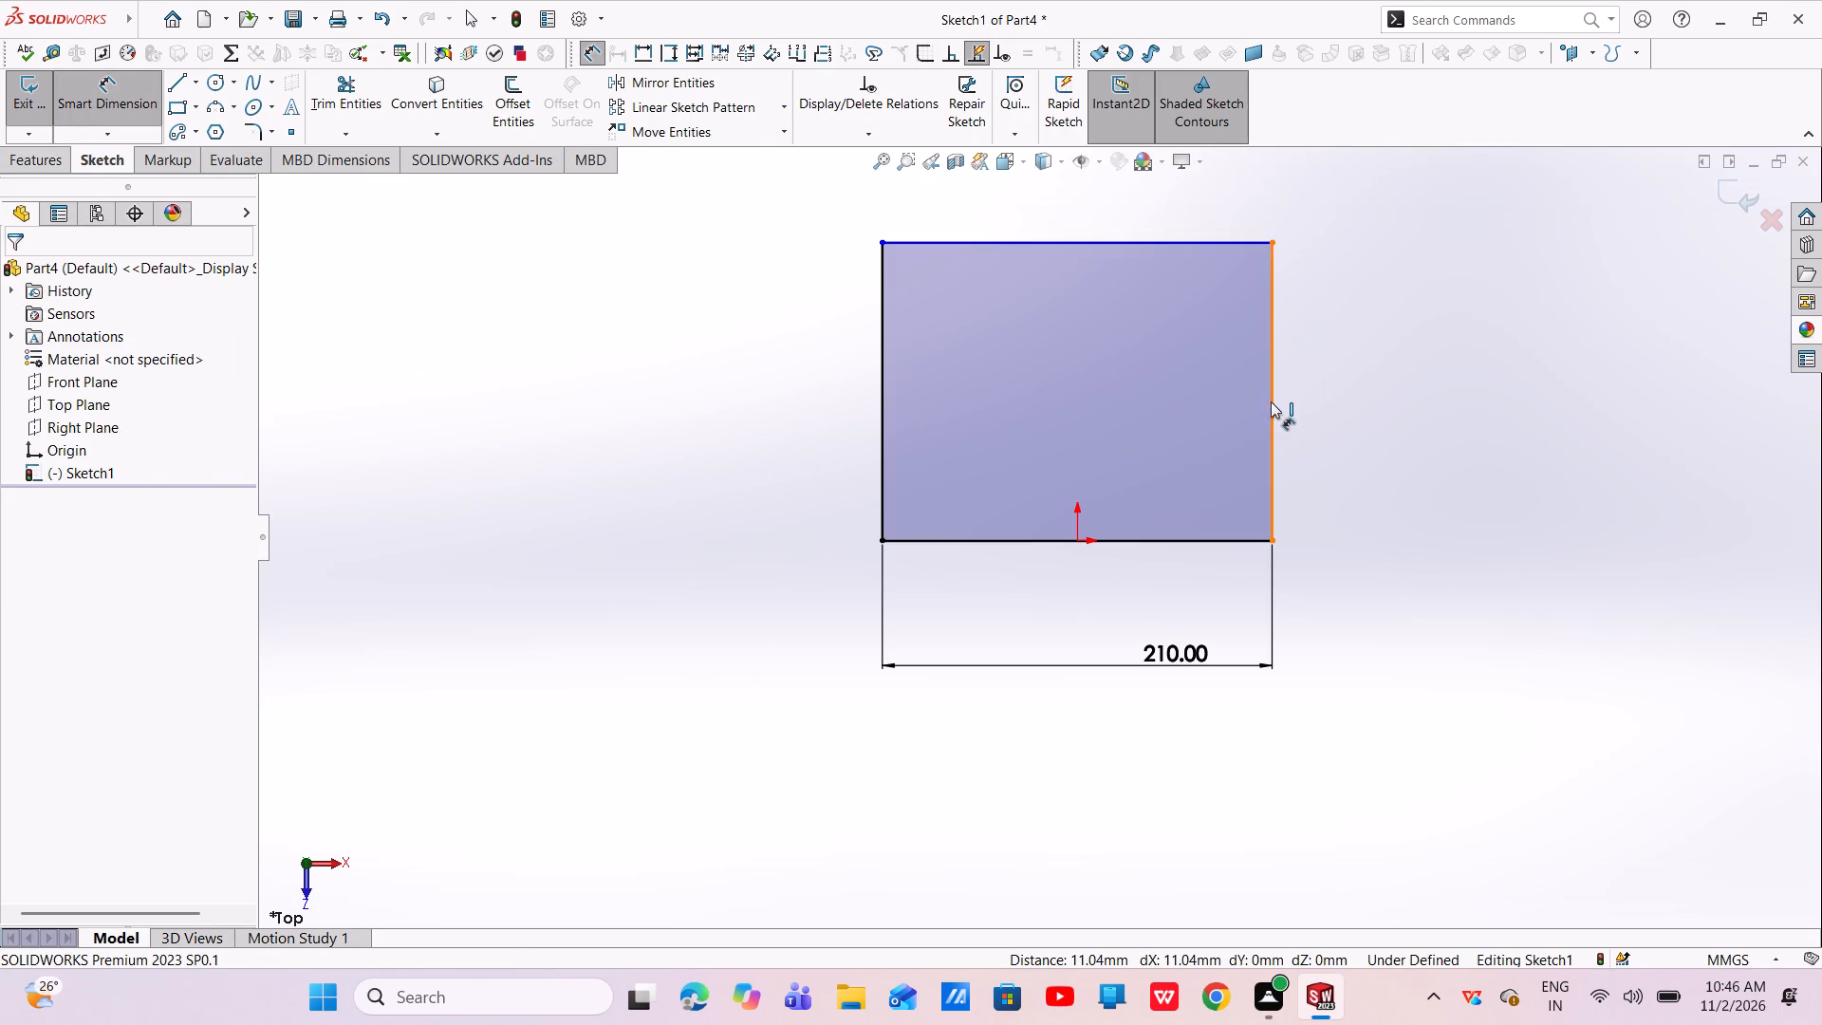
left_click(1269, 401)
left_click(1402, 406)
key("BackSpace")
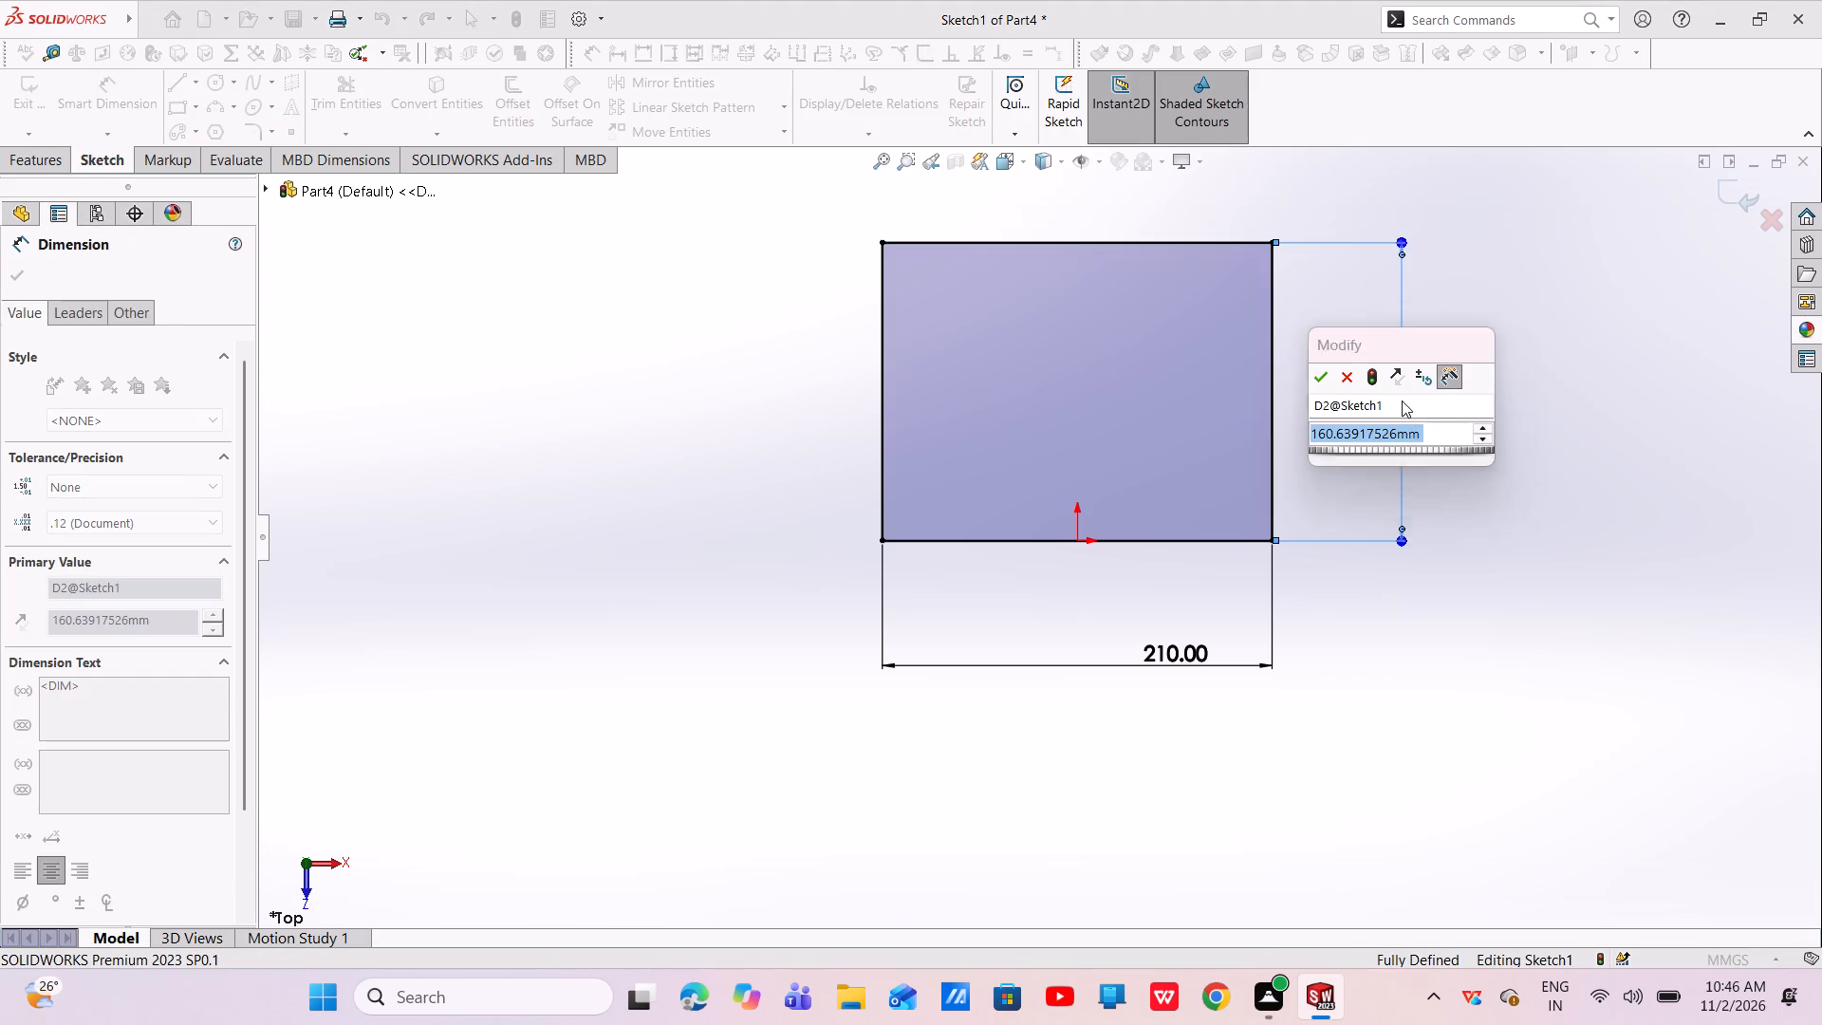
type("220")
key("Return")
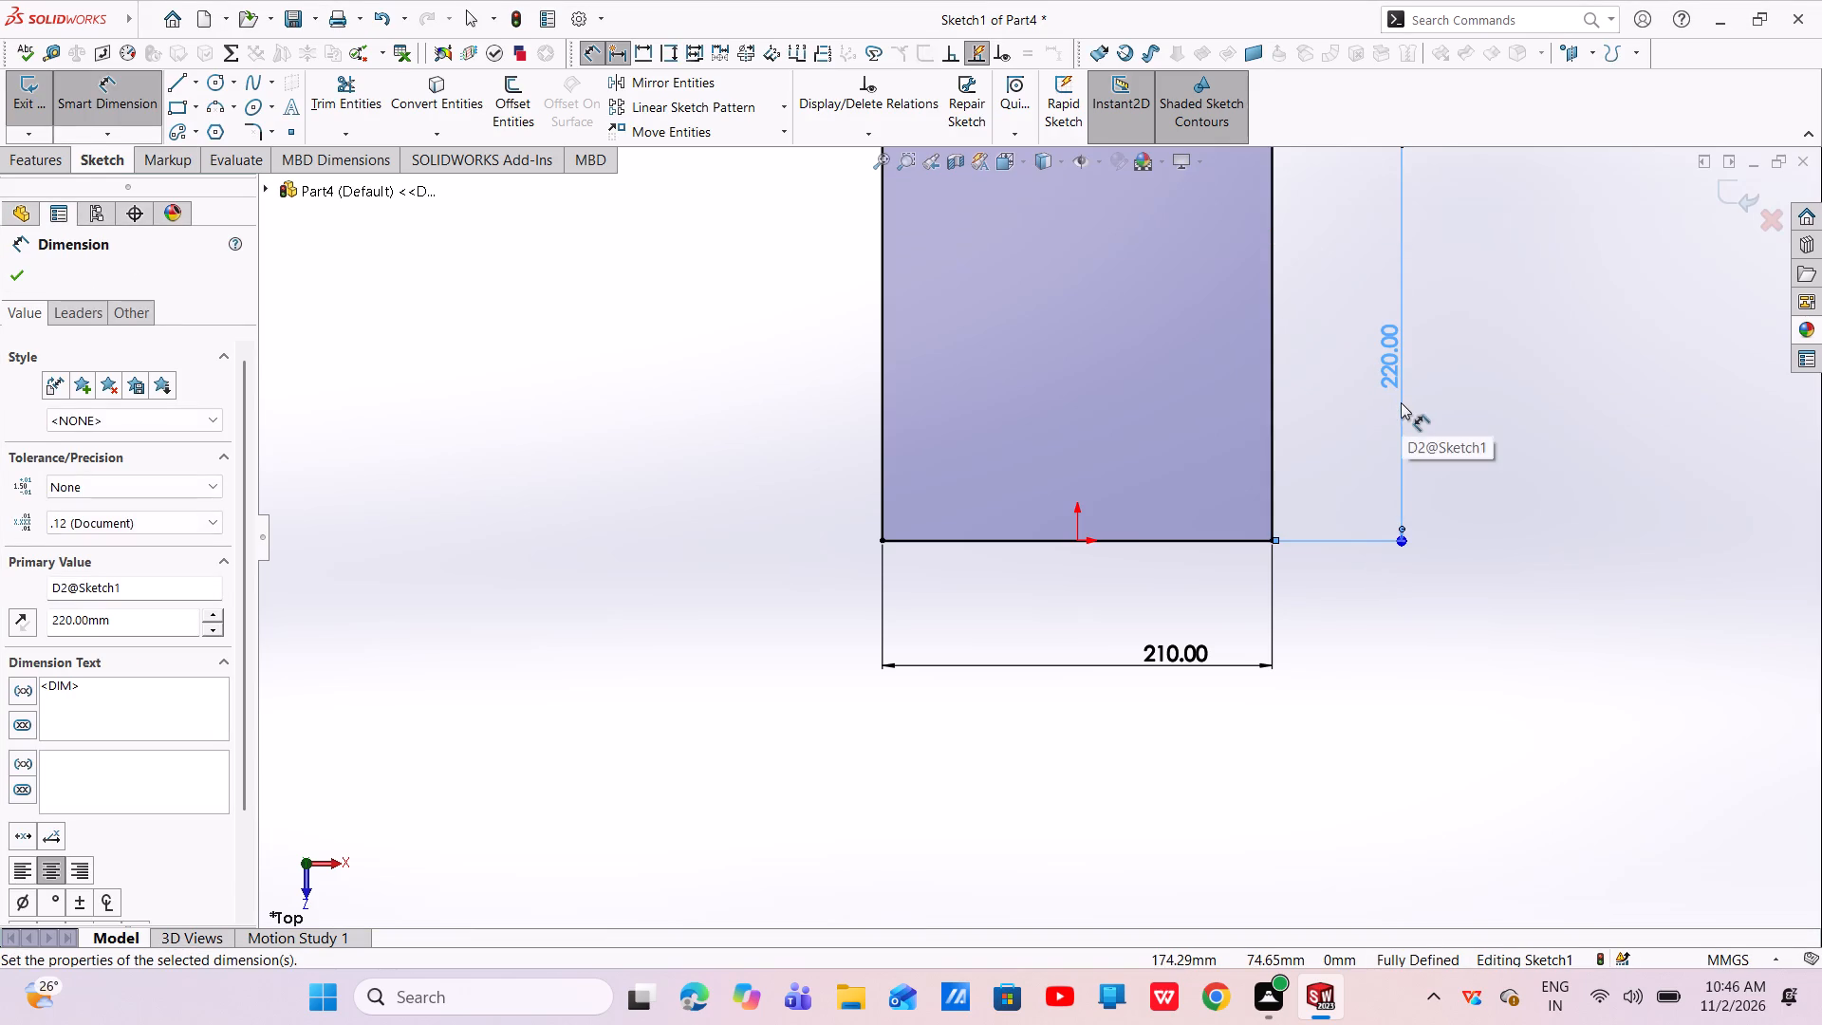
key("Escape")
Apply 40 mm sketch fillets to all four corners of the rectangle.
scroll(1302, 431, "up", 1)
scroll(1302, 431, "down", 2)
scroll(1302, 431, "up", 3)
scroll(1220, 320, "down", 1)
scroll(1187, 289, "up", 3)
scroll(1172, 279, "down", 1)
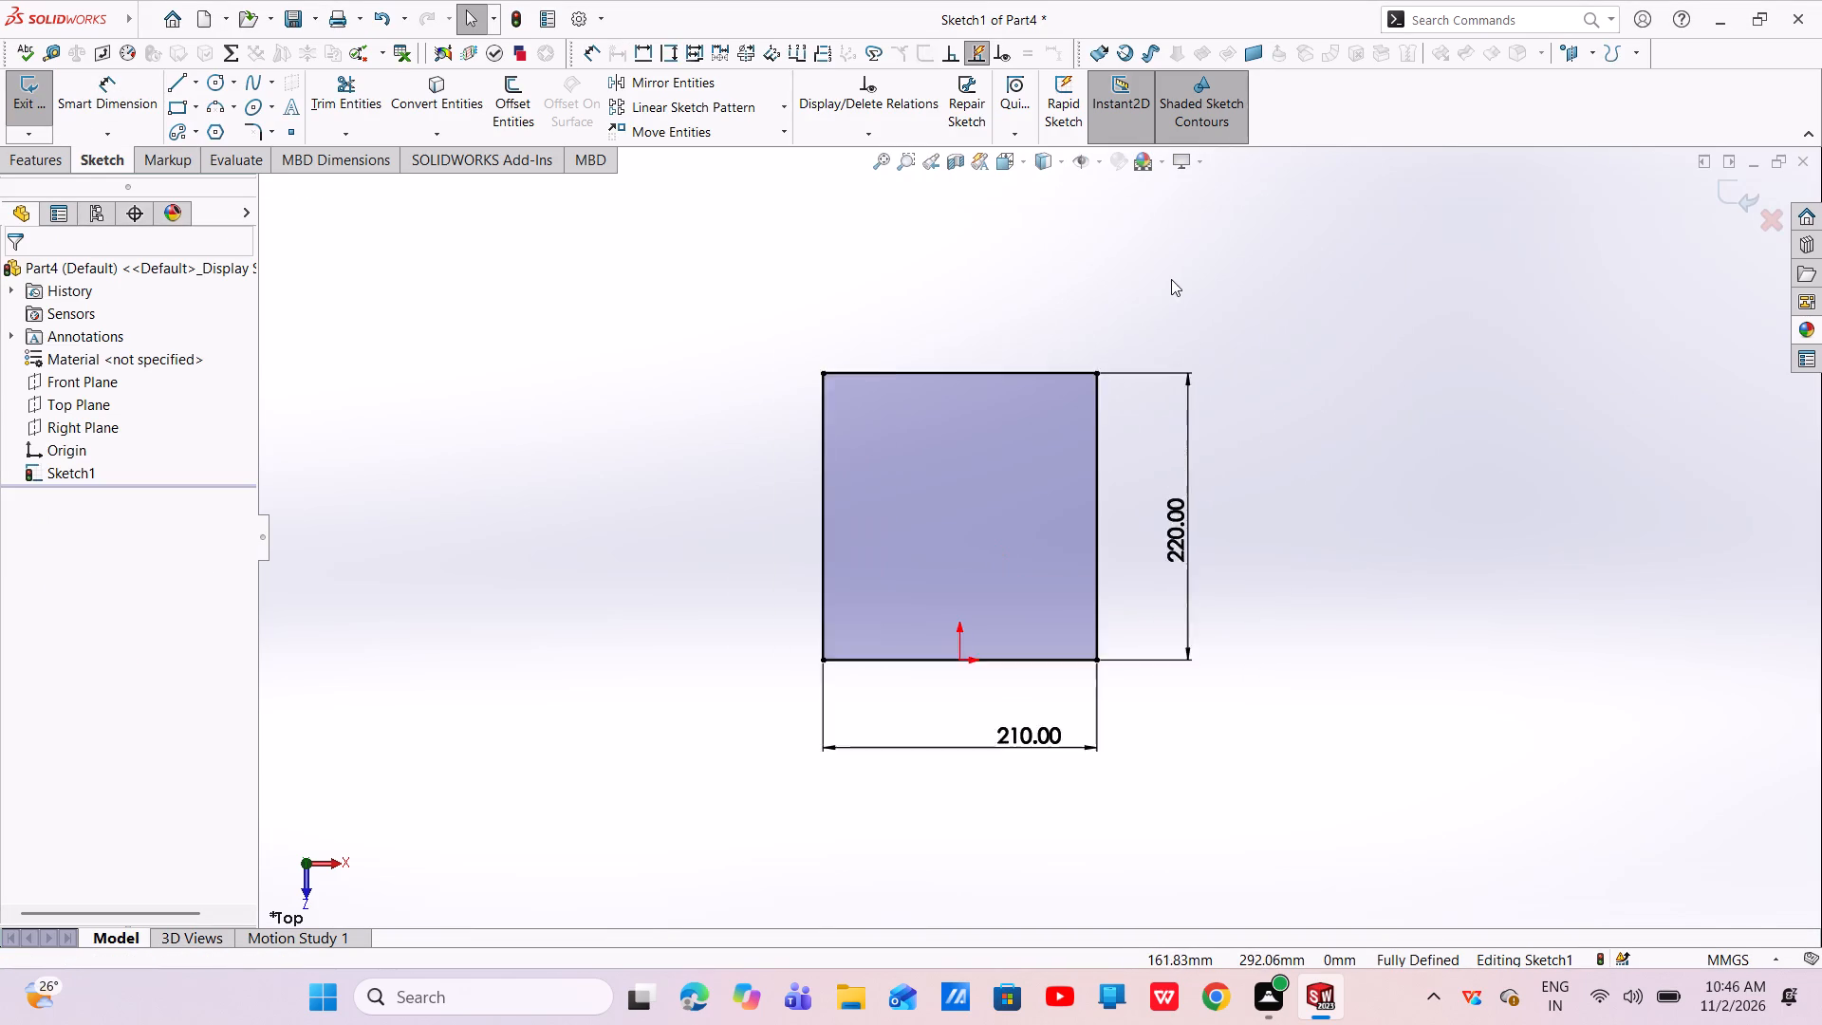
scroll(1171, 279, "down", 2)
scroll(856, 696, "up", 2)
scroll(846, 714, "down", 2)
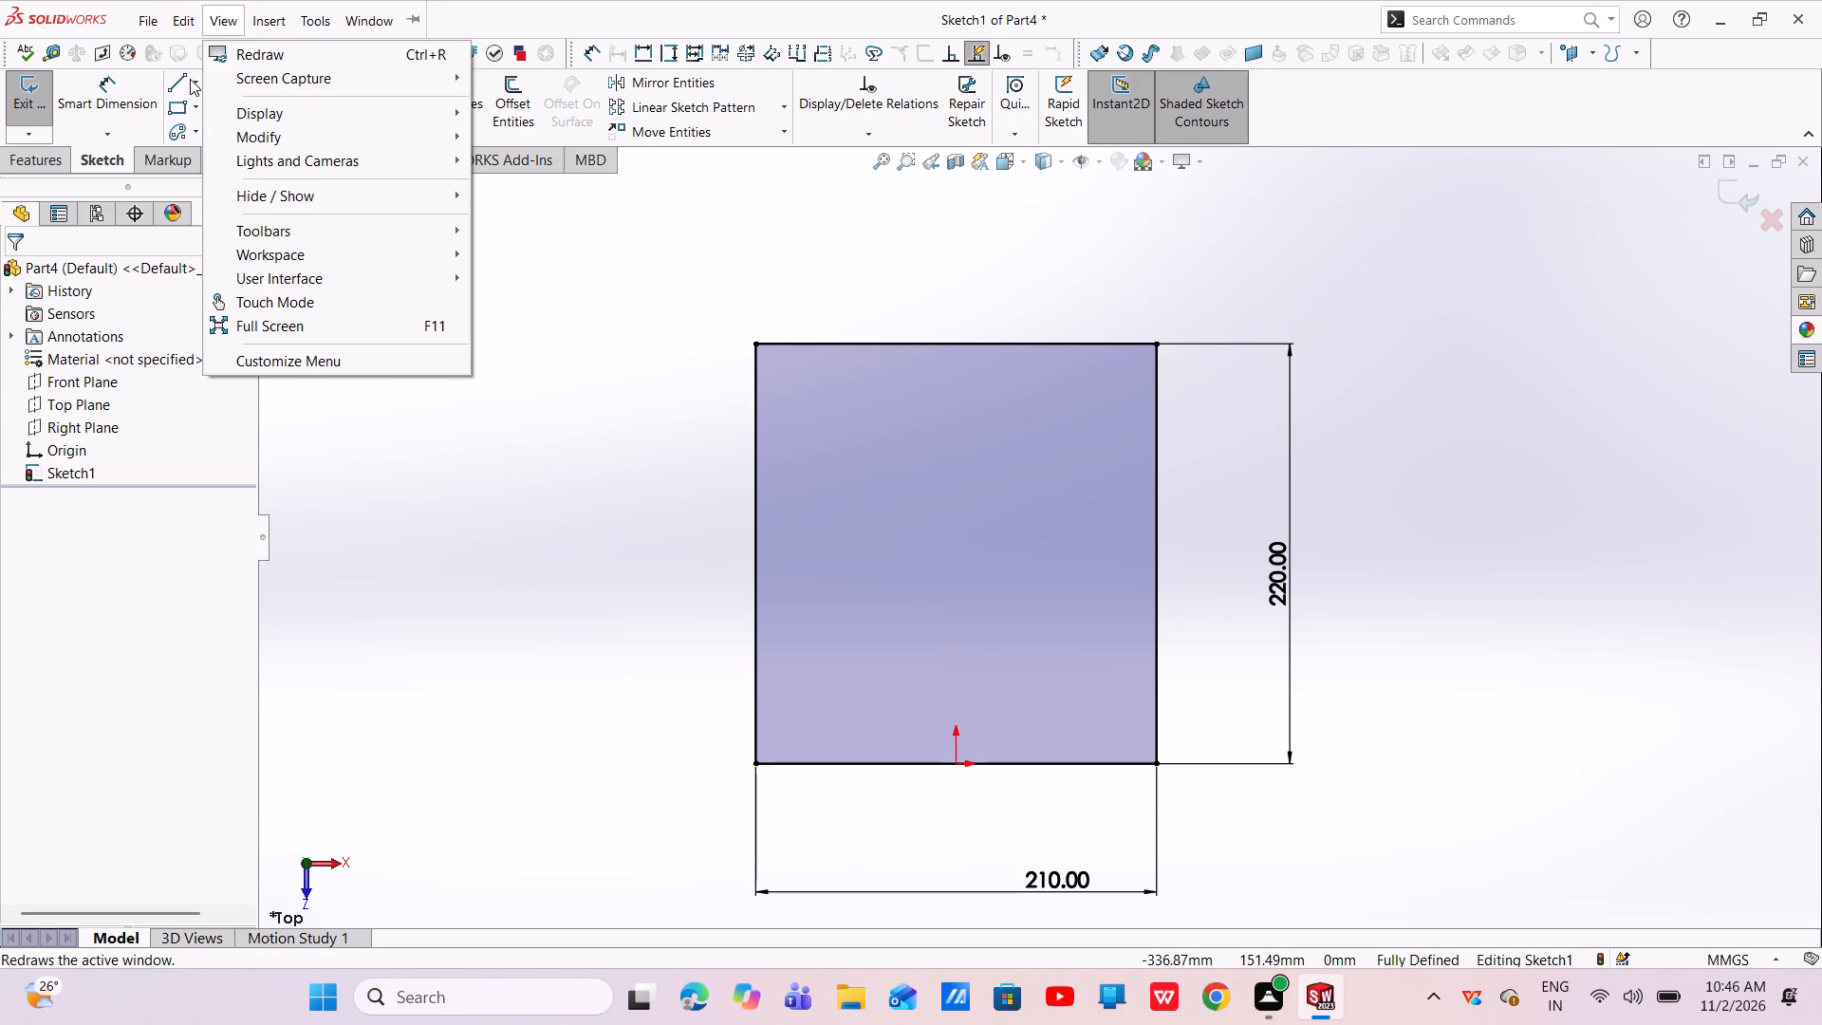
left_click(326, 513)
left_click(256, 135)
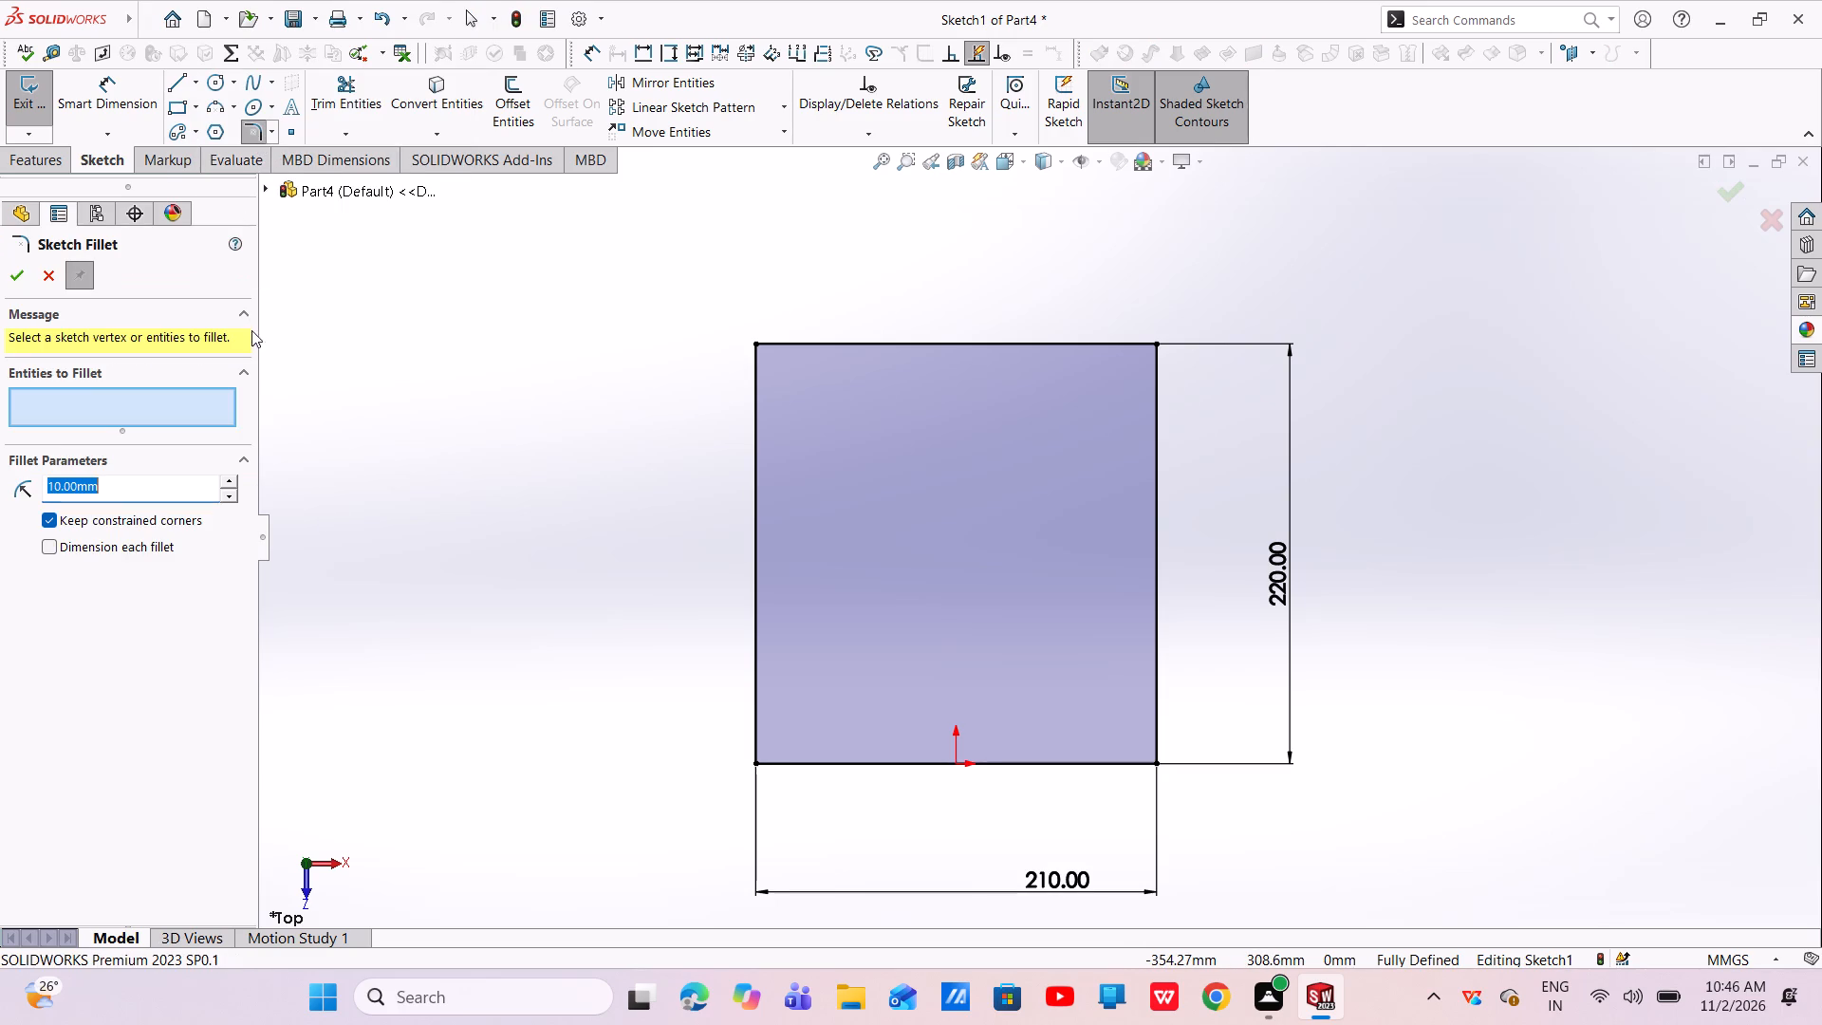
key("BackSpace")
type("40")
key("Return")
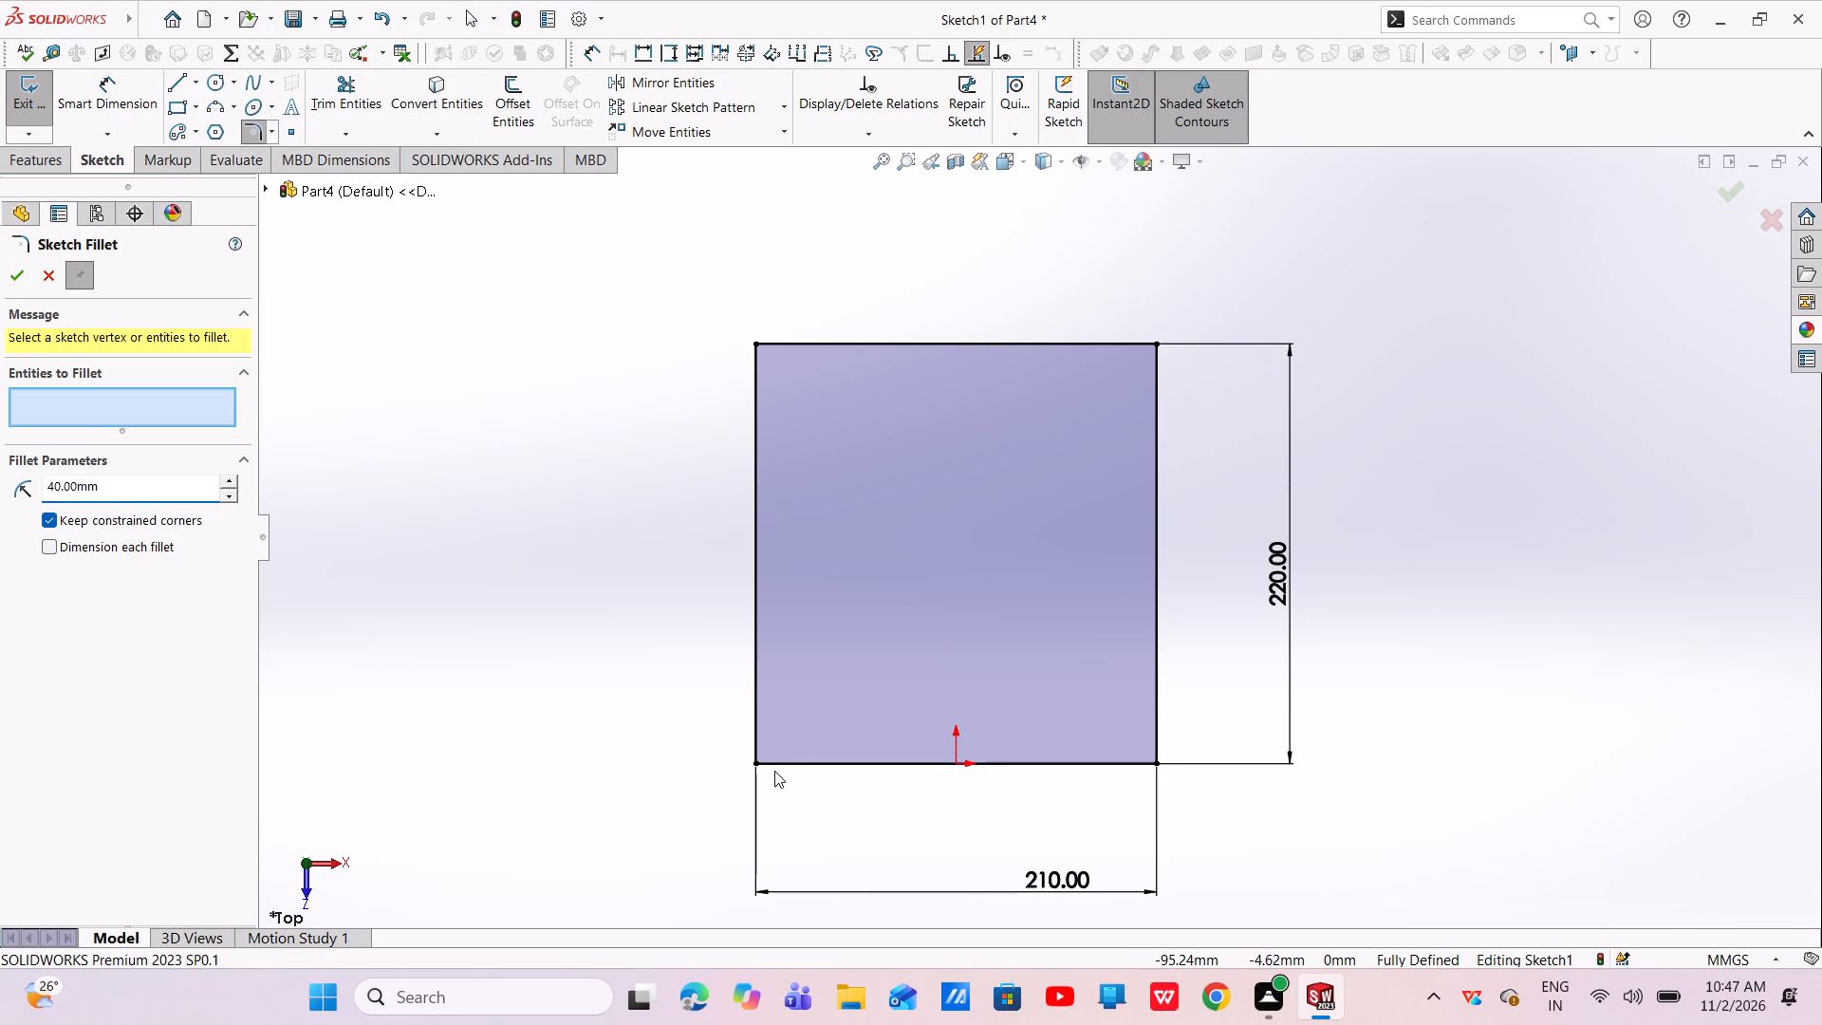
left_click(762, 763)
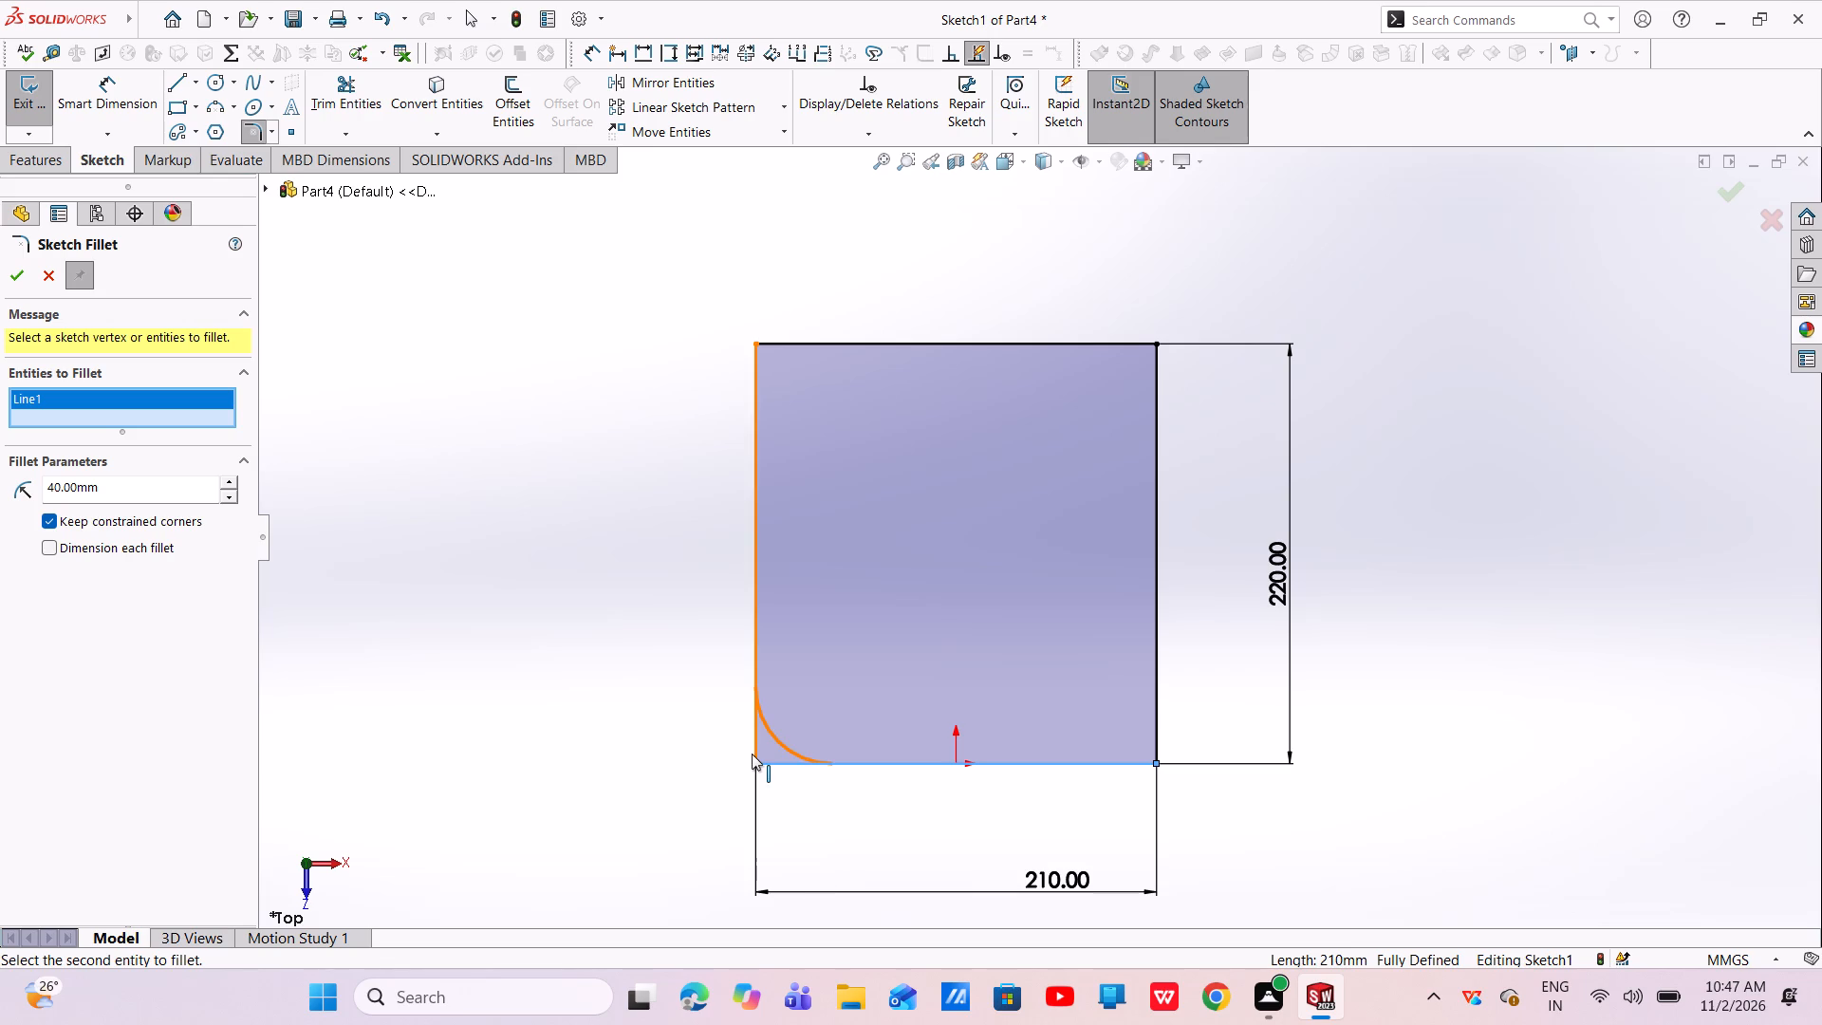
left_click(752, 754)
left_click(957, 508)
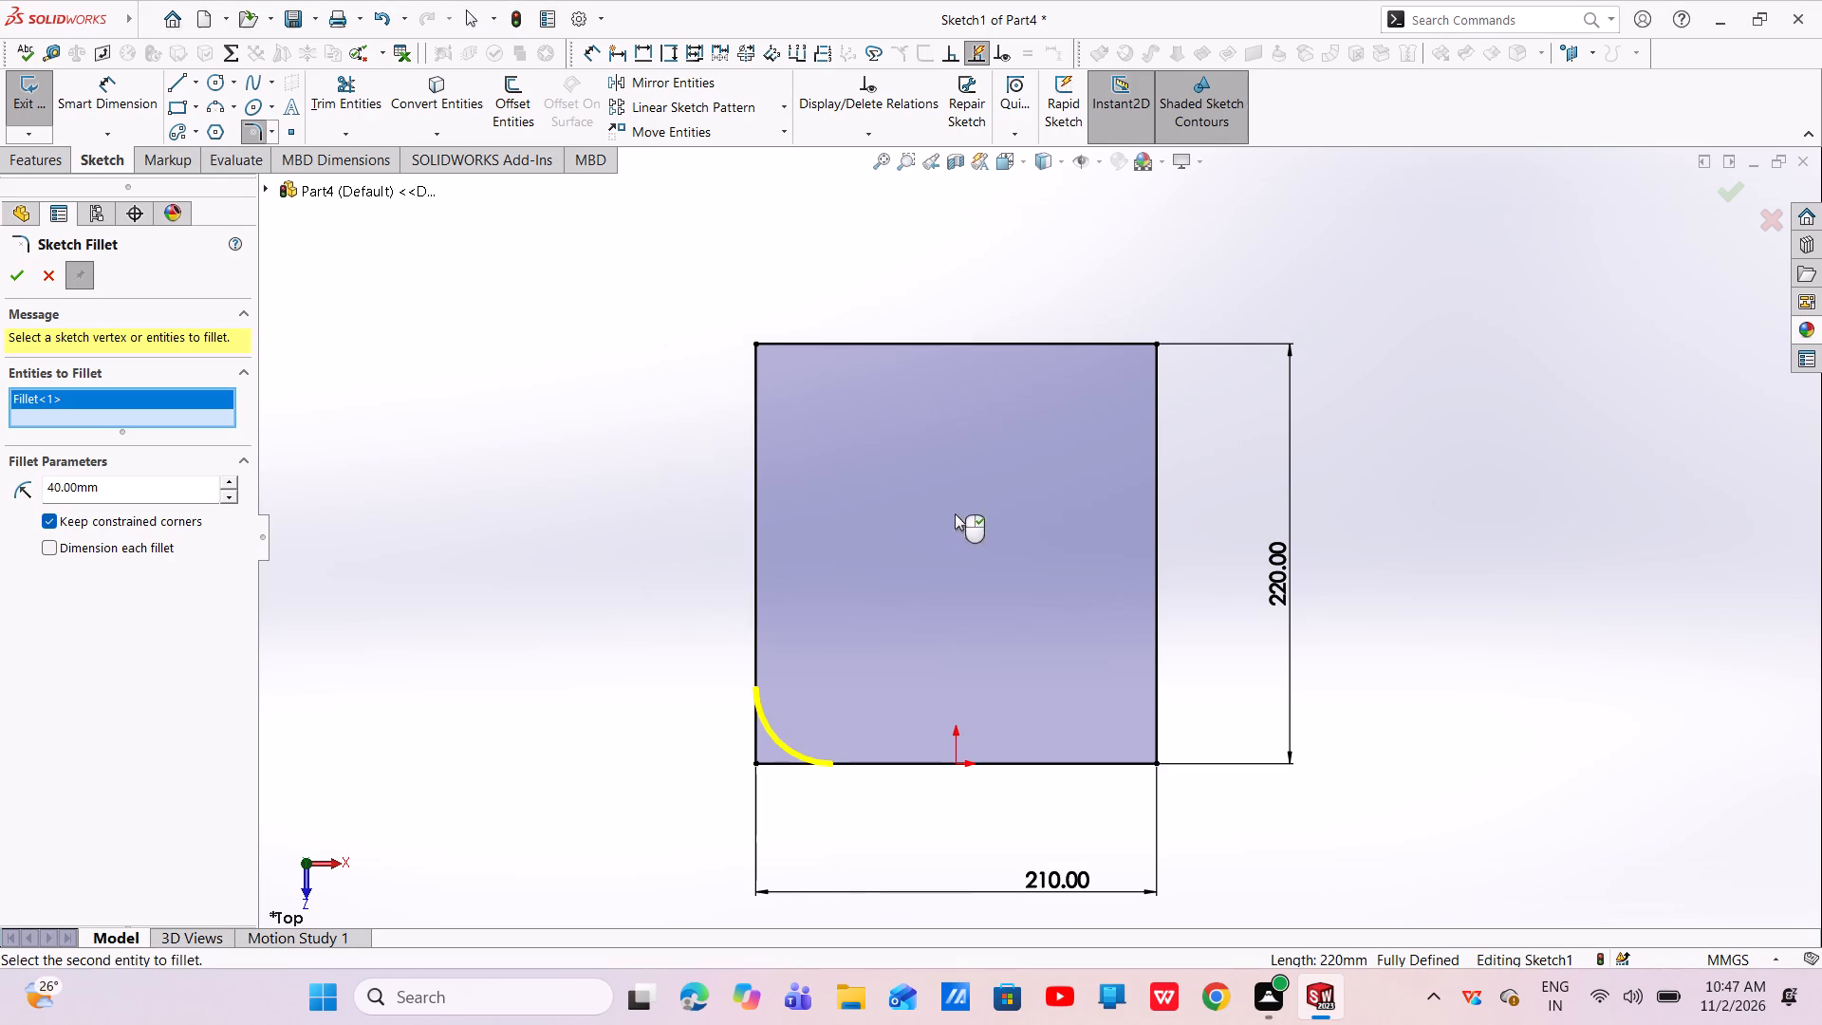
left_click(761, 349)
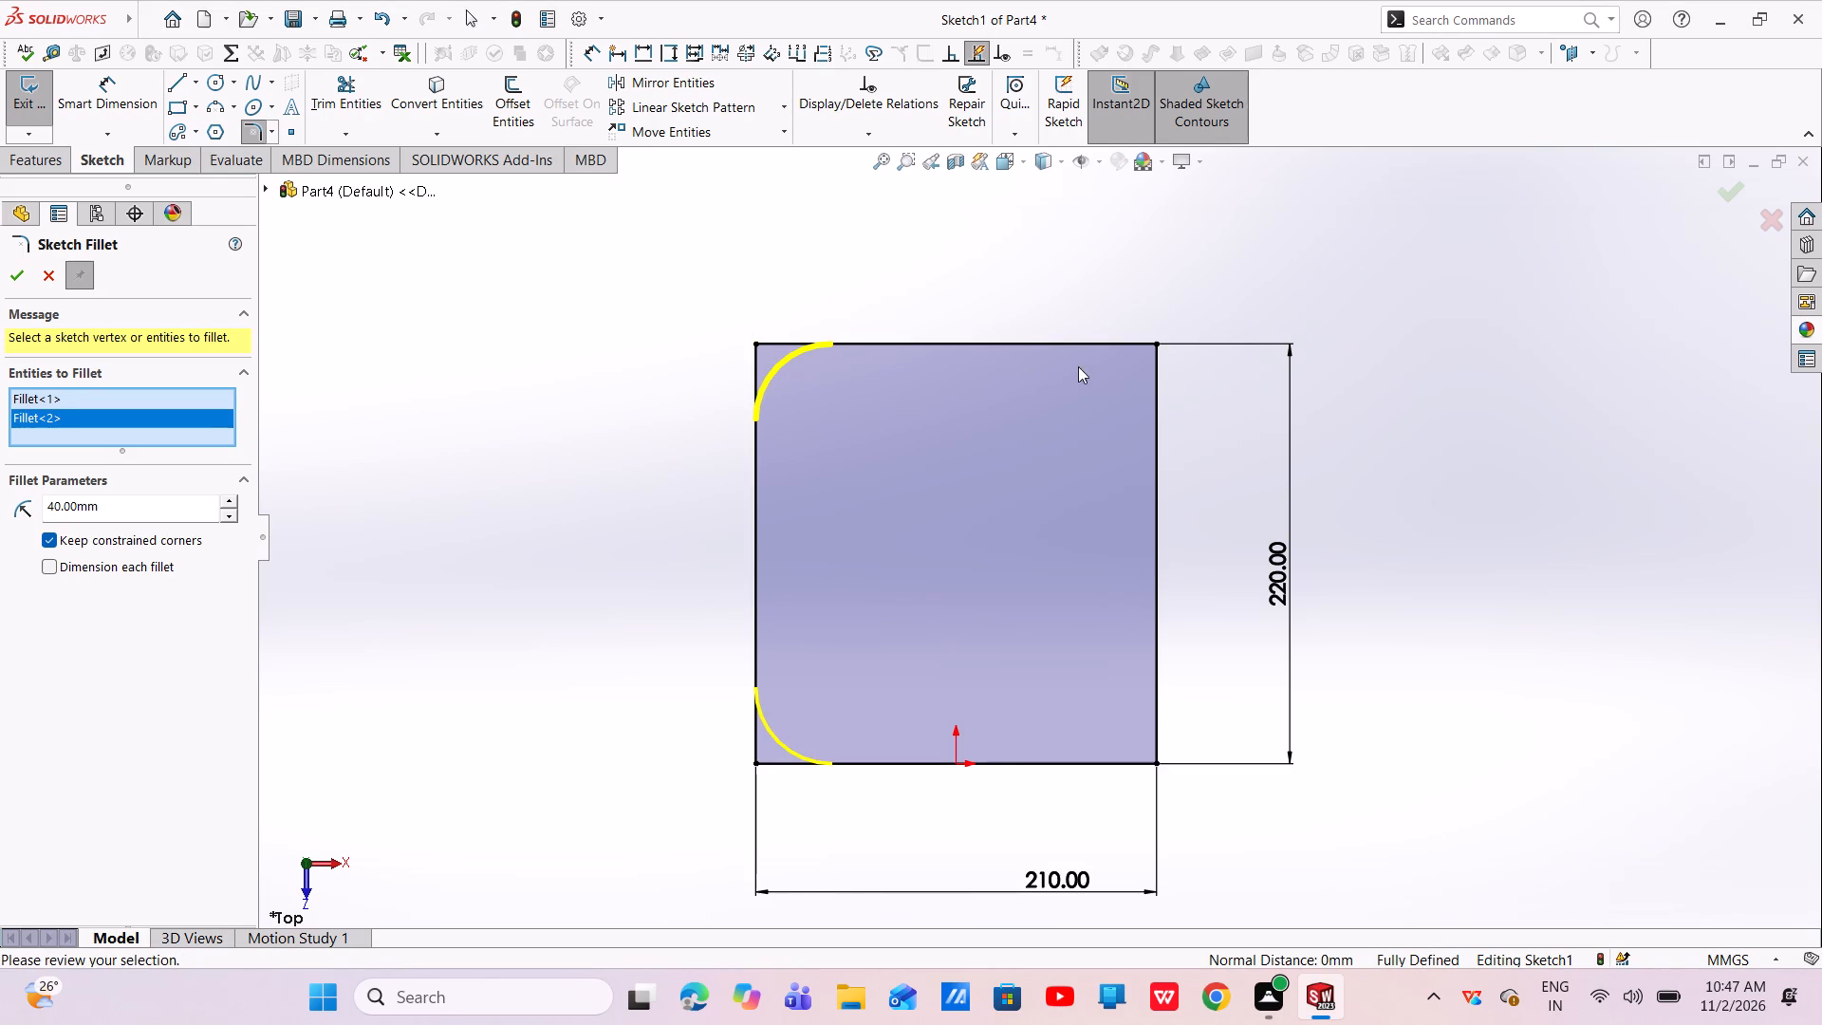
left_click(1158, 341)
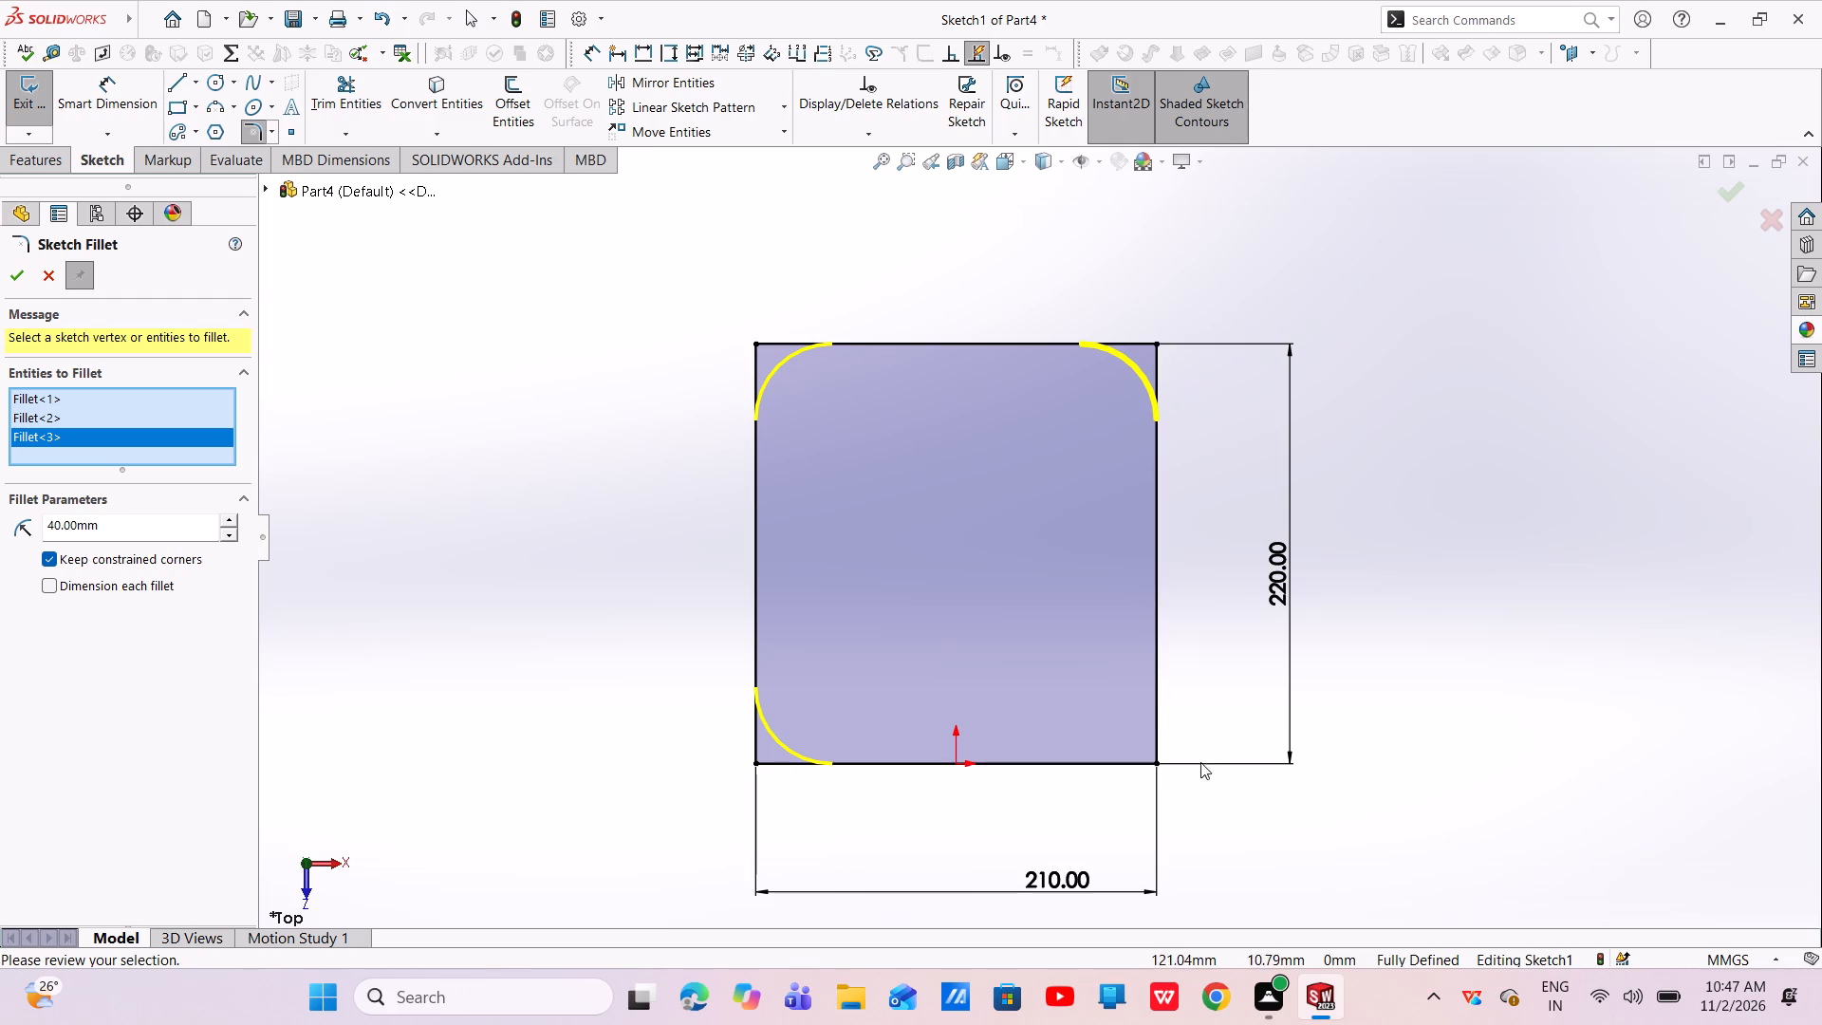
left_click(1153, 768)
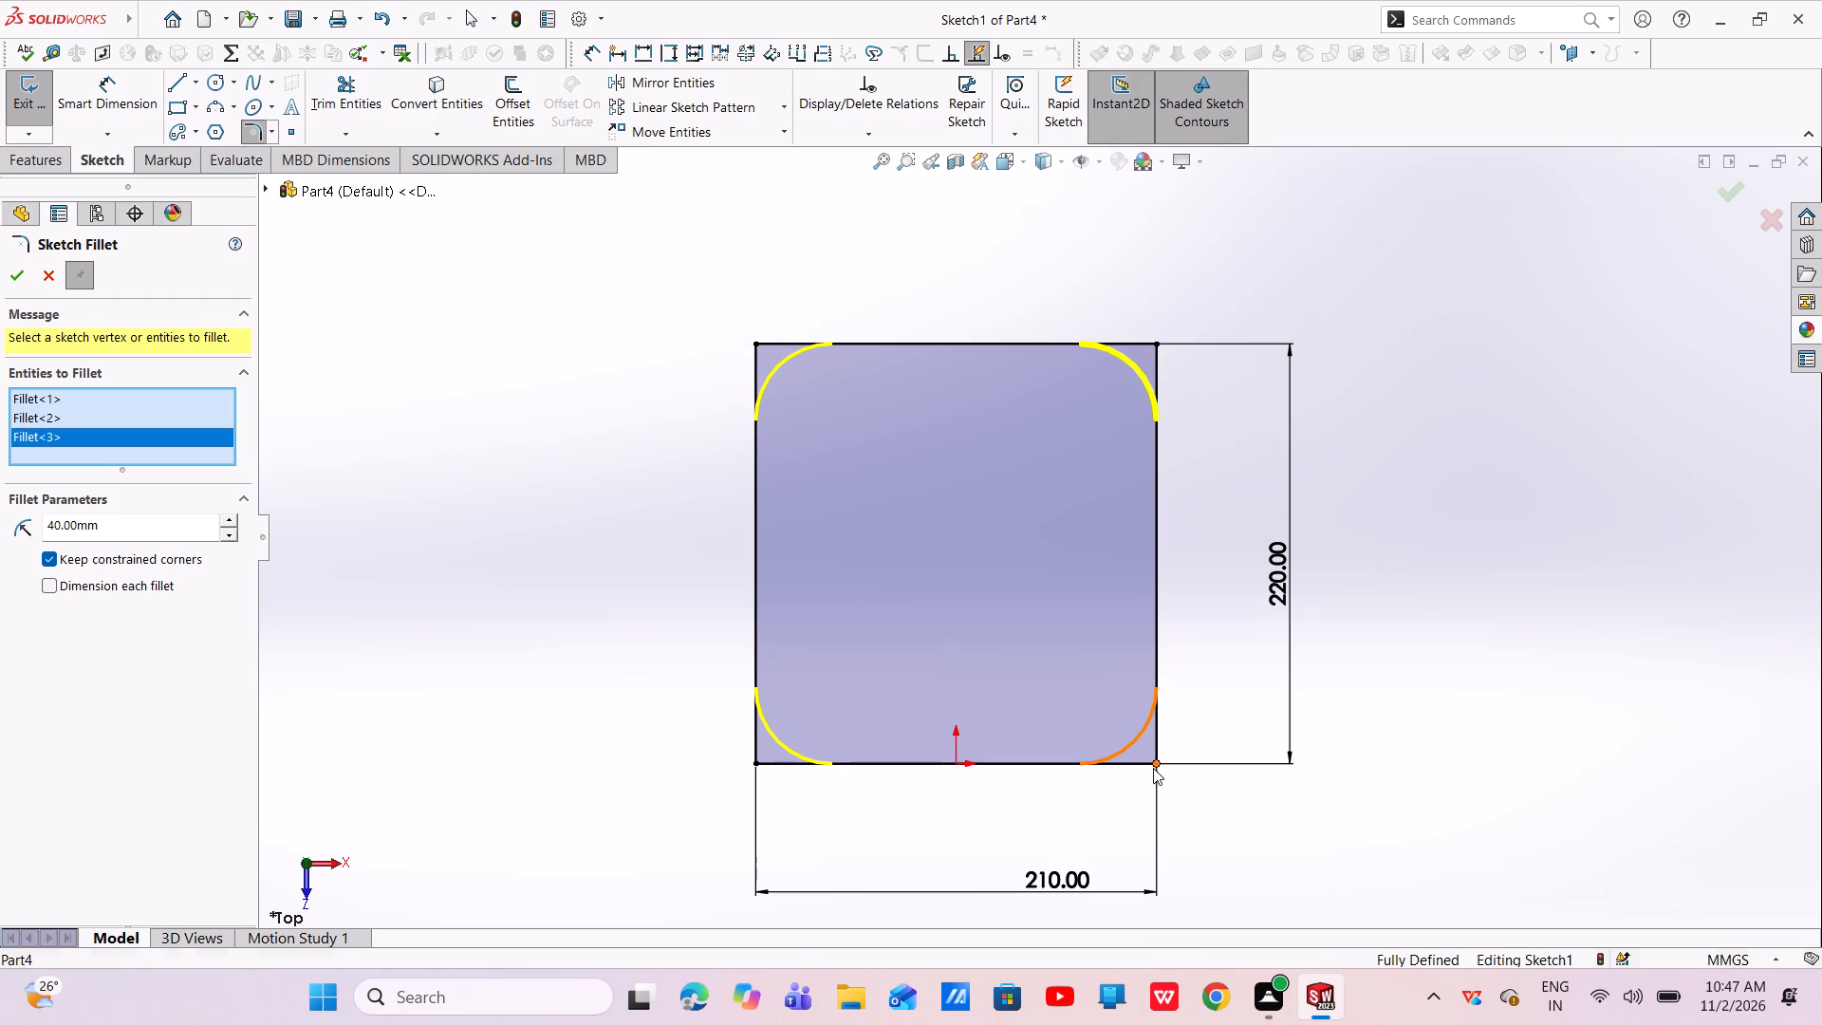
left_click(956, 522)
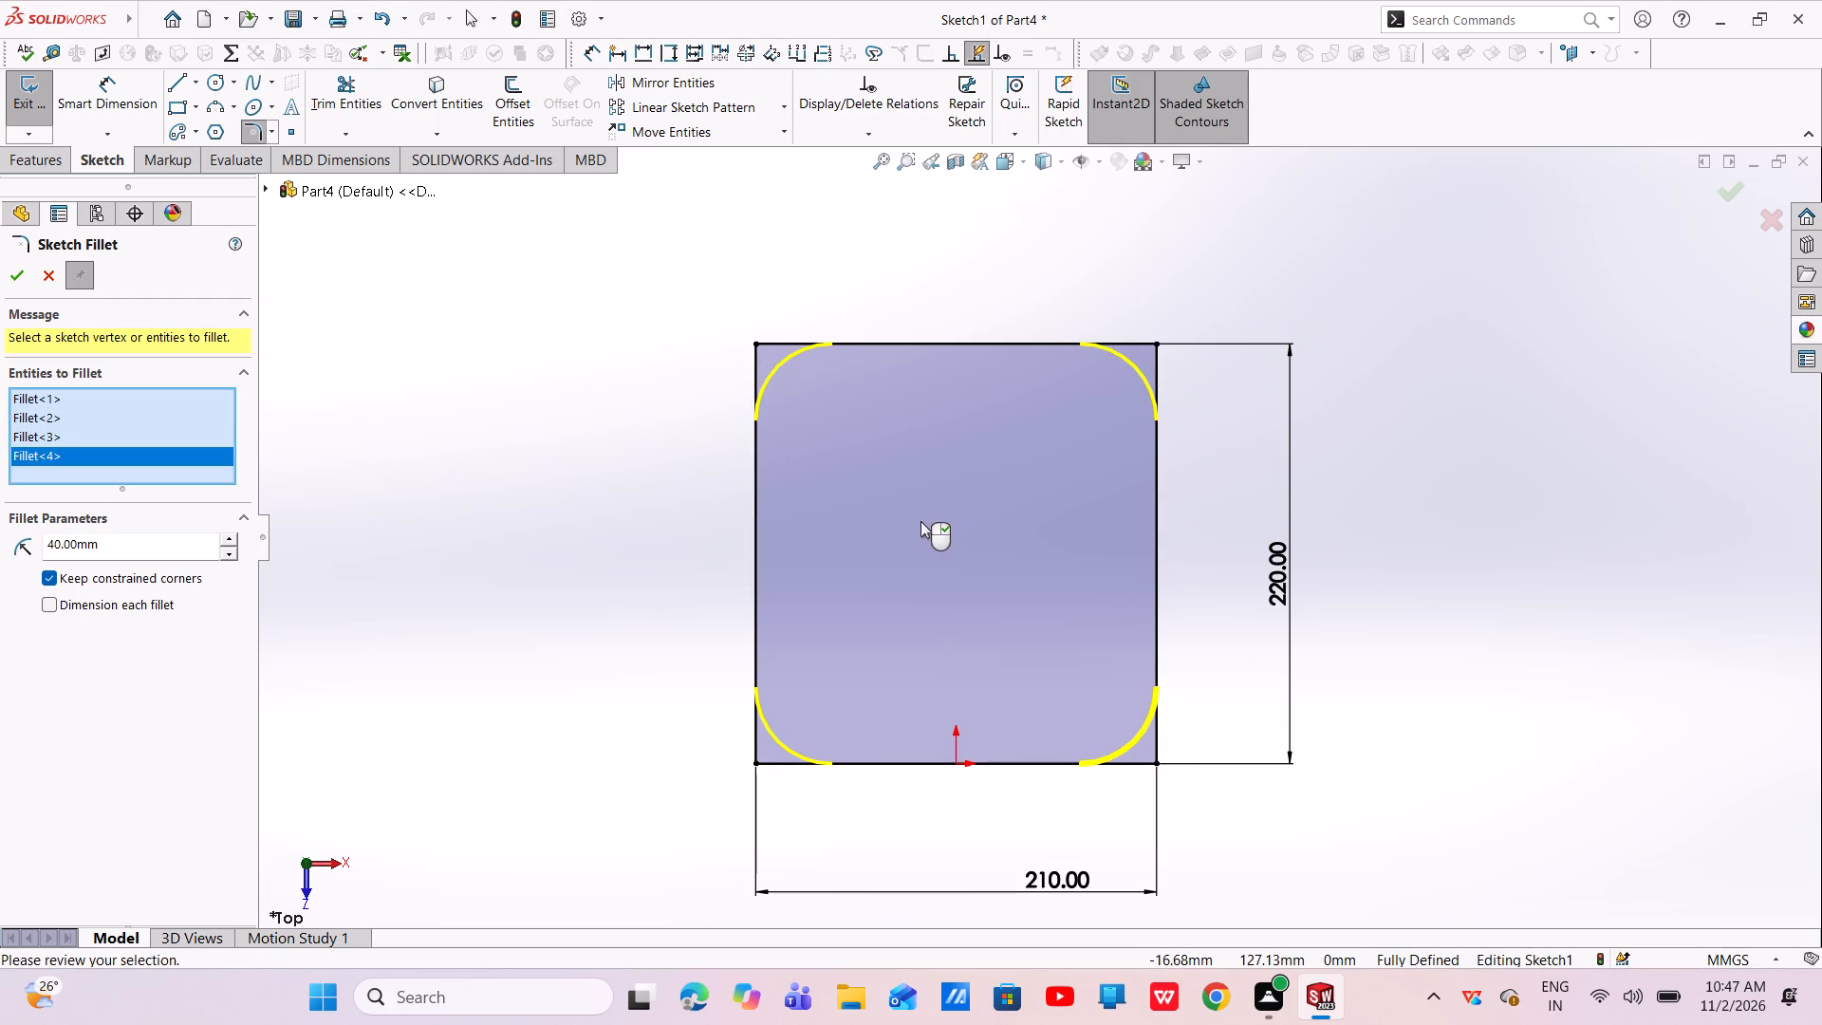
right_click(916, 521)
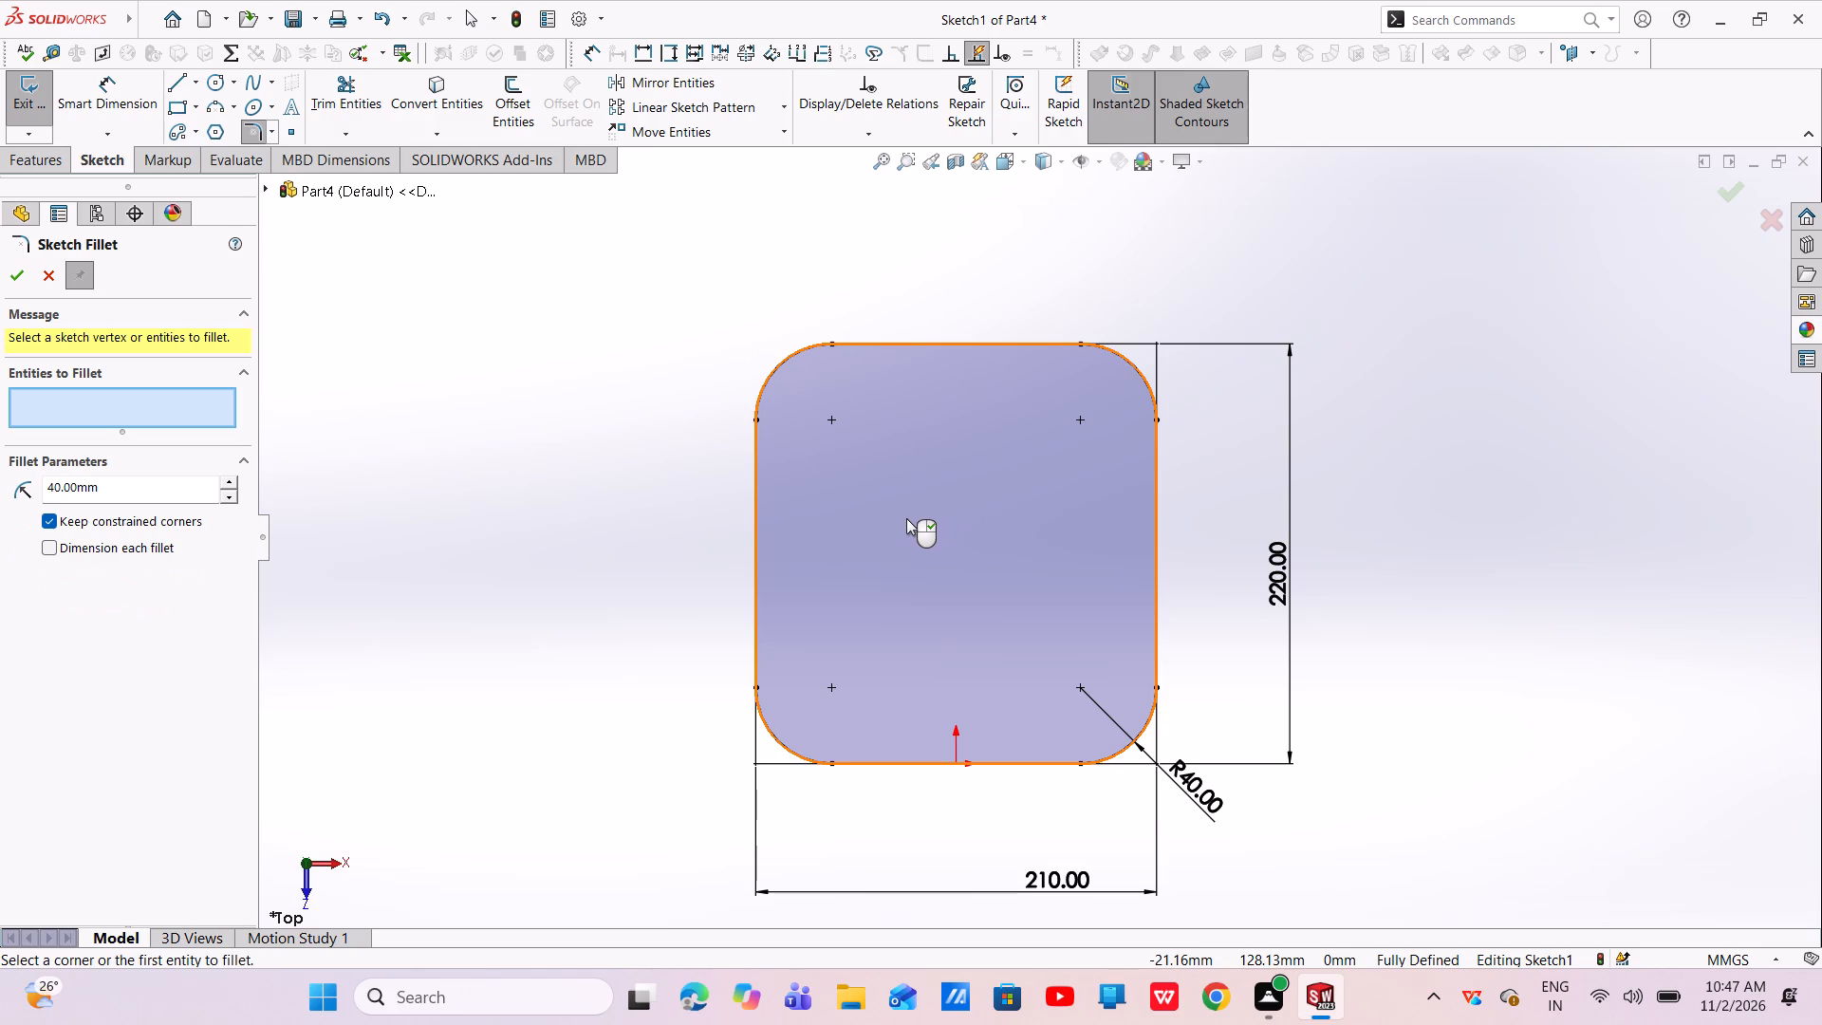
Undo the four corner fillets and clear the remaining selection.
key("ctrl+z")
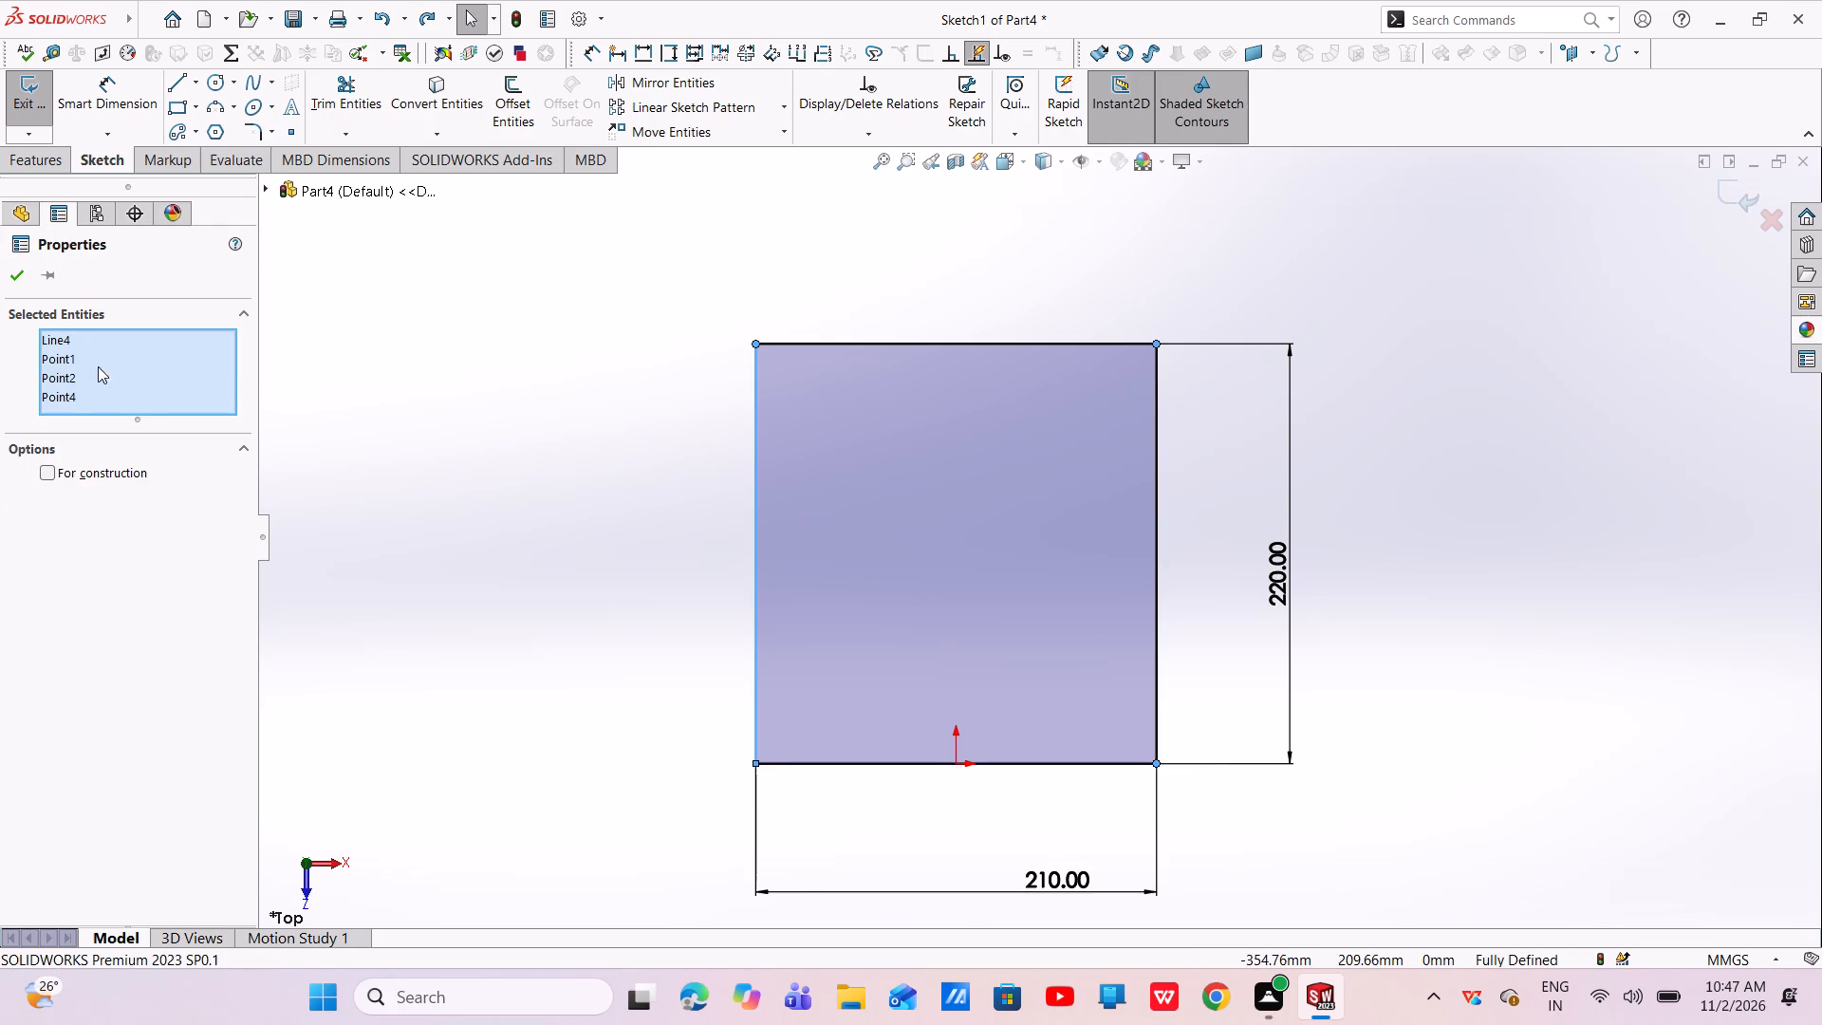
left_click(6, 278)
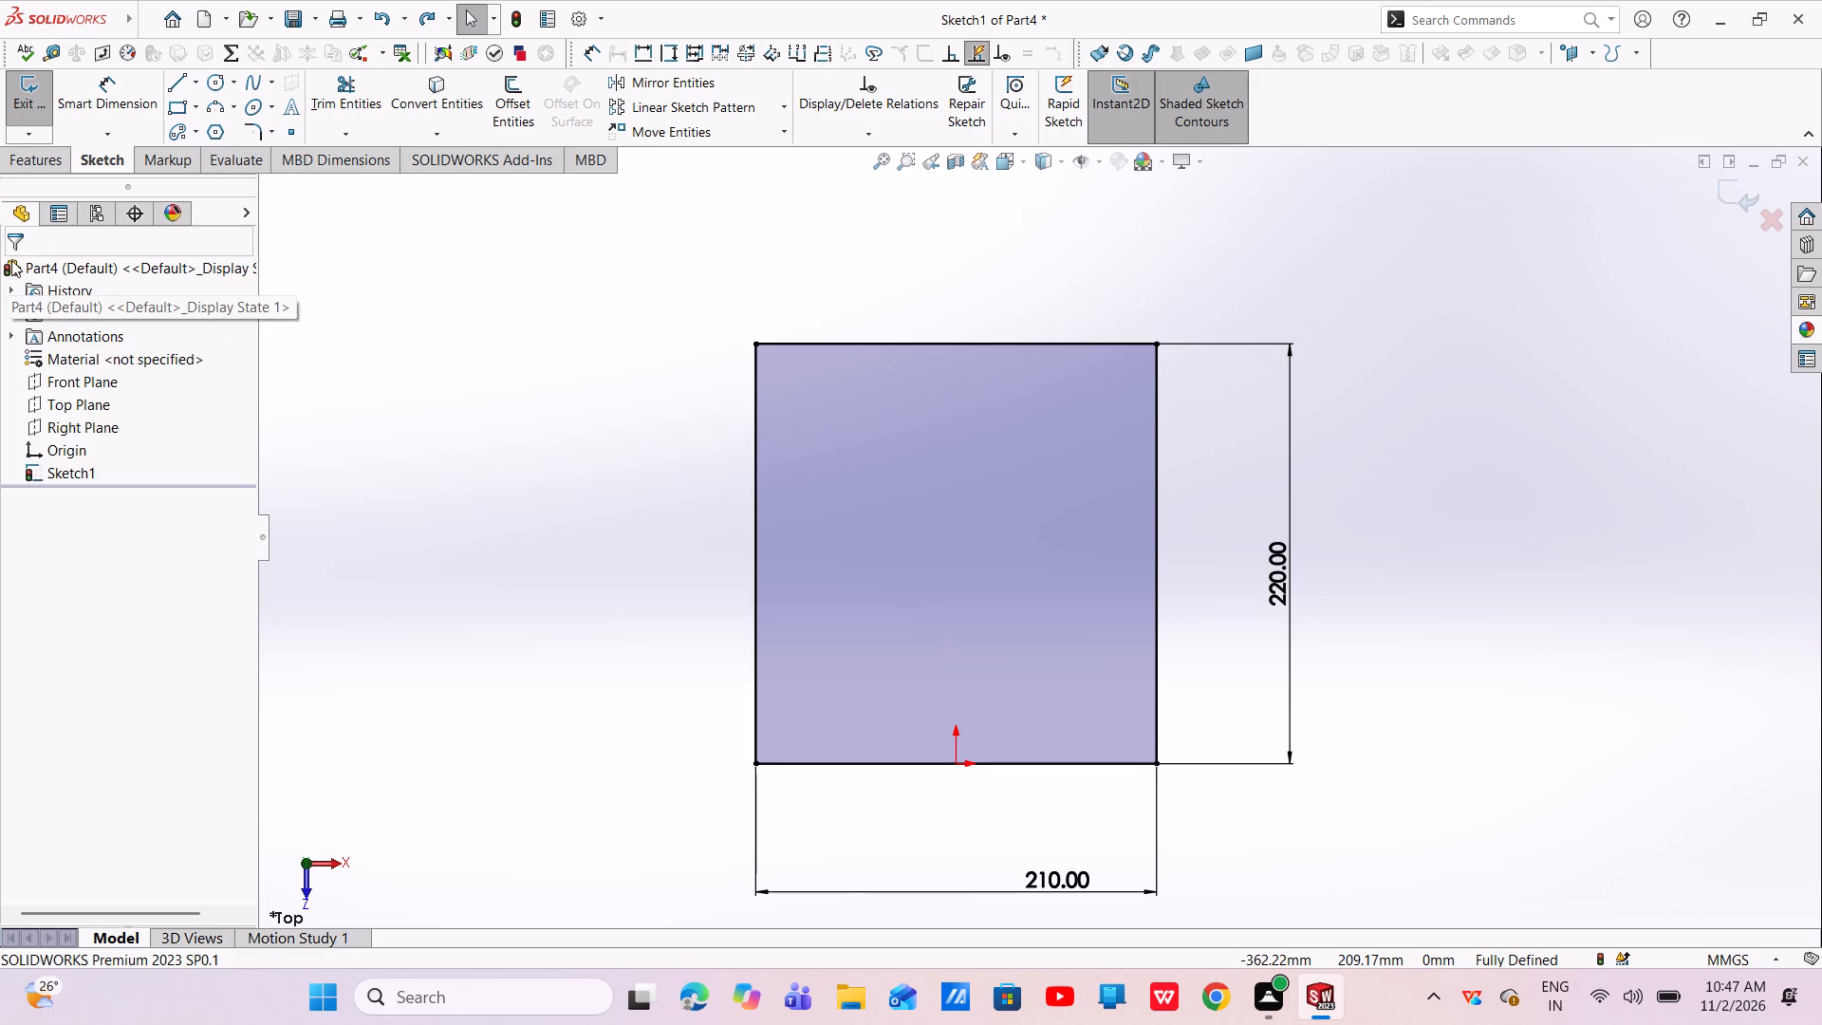
Apply 40 mm sketch fillets to the two lower corners of the rectangle.
left_click(257, 136)
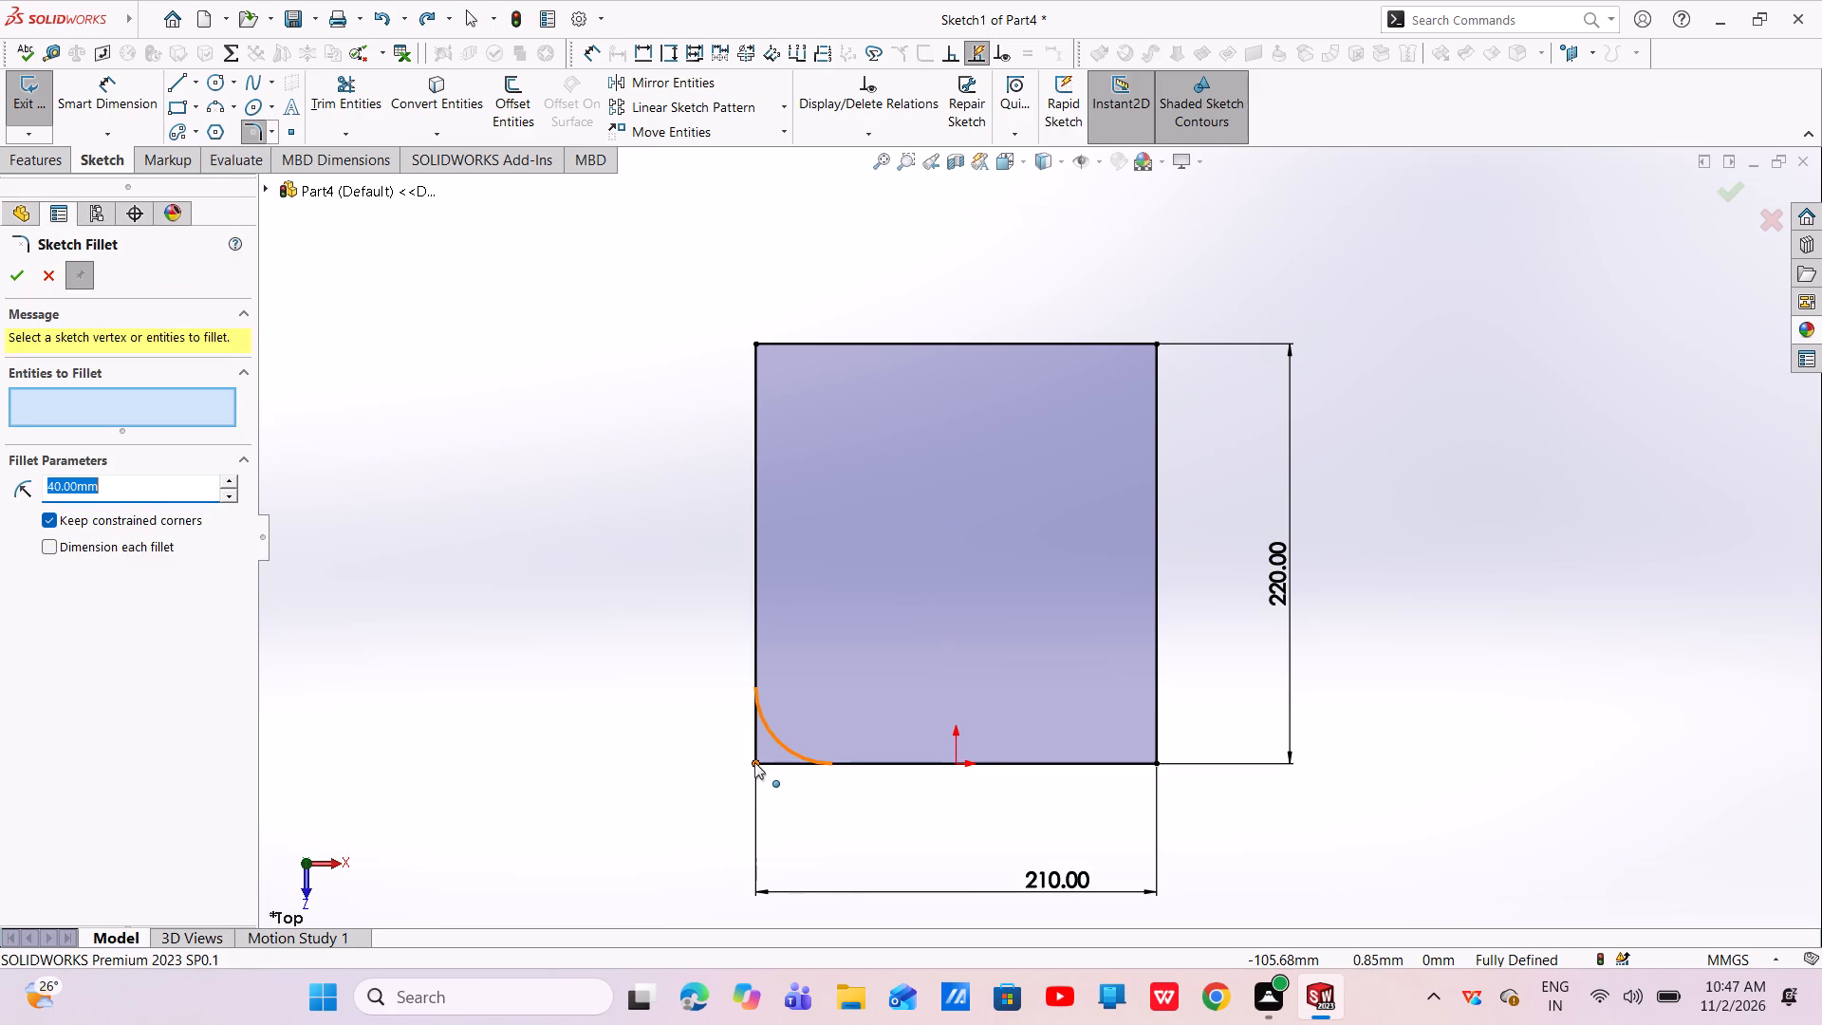
left_click(754, 762)
left_click(946, 527)
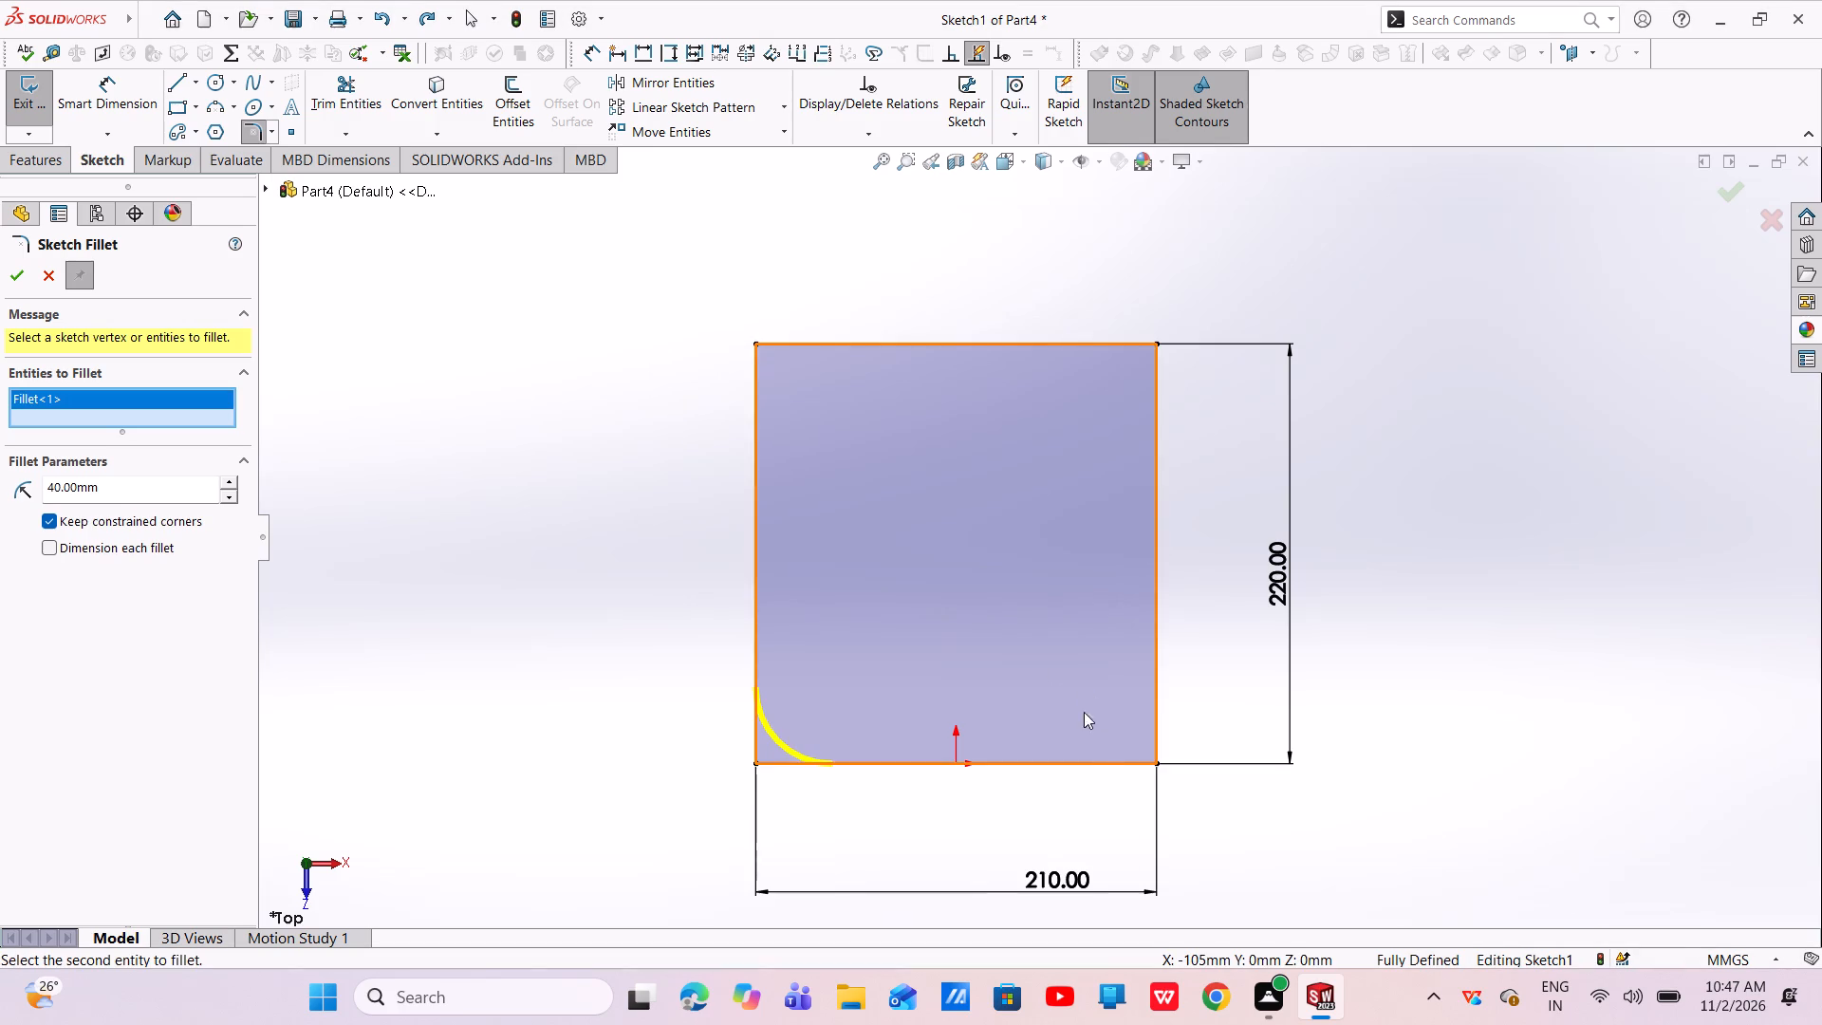
left_click(1155, 761)
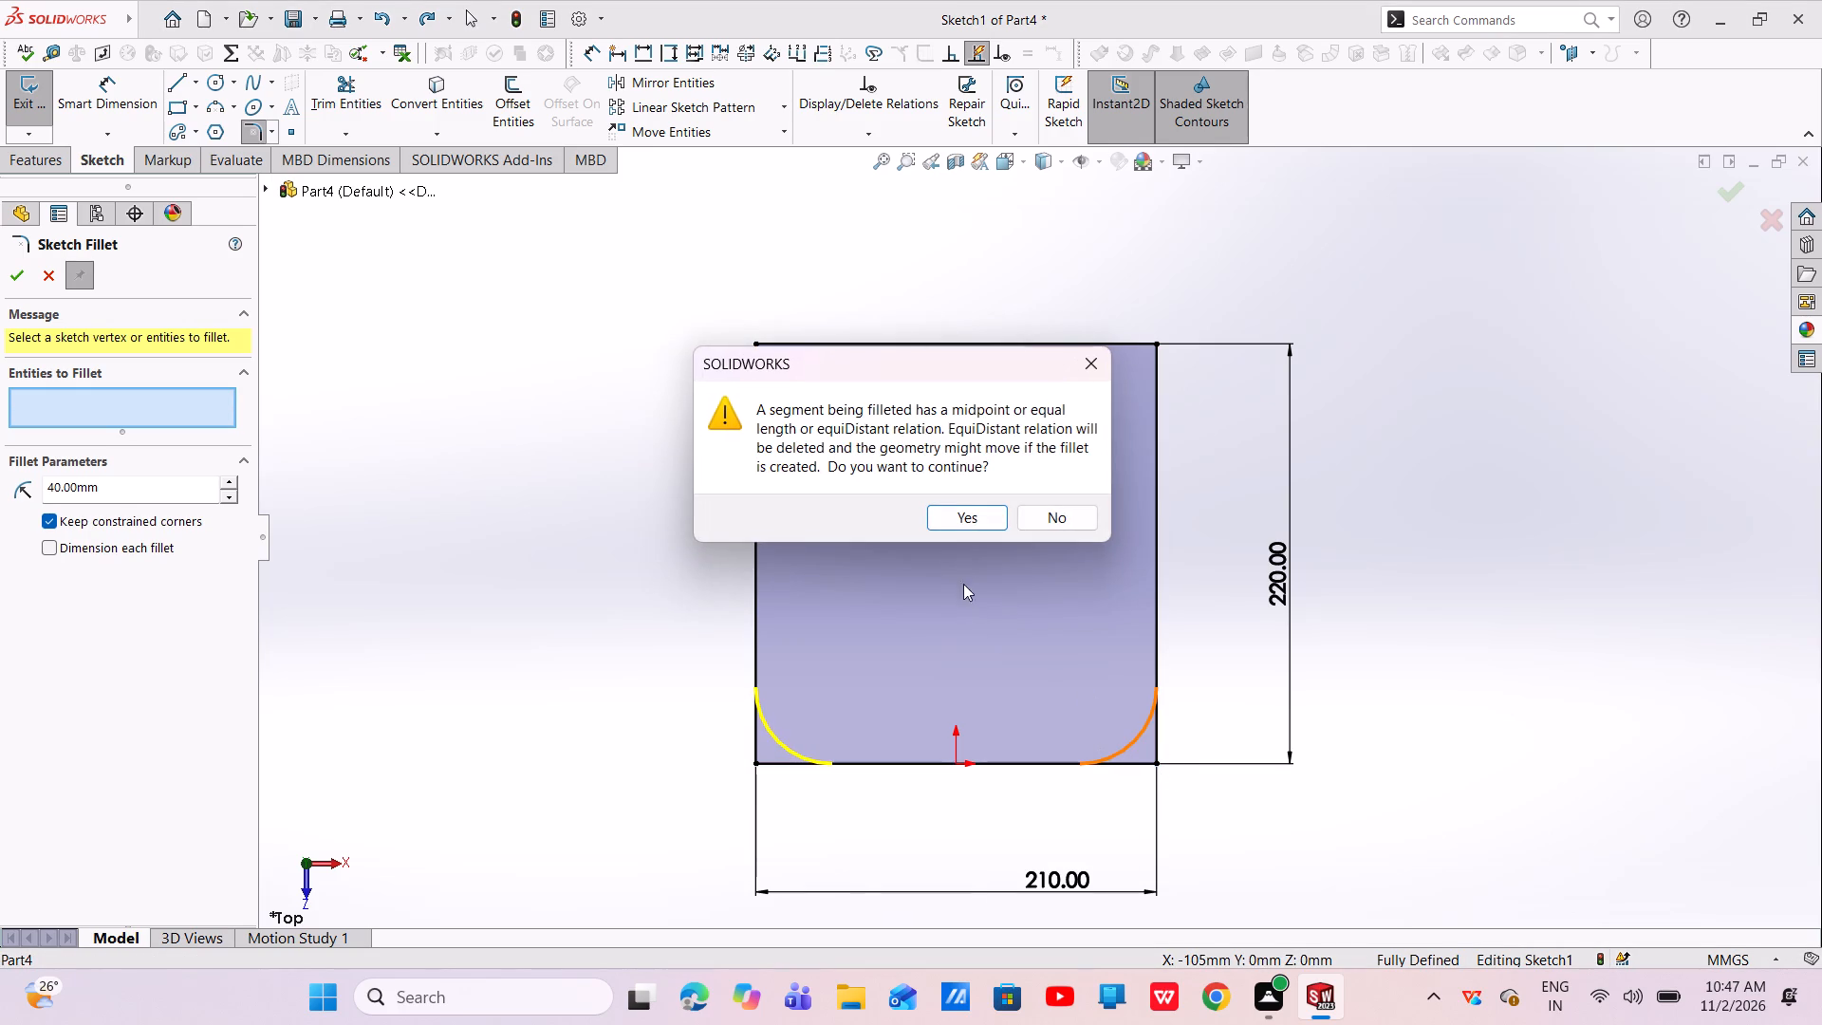
left_click(957, 528)
left_click(20, 279)
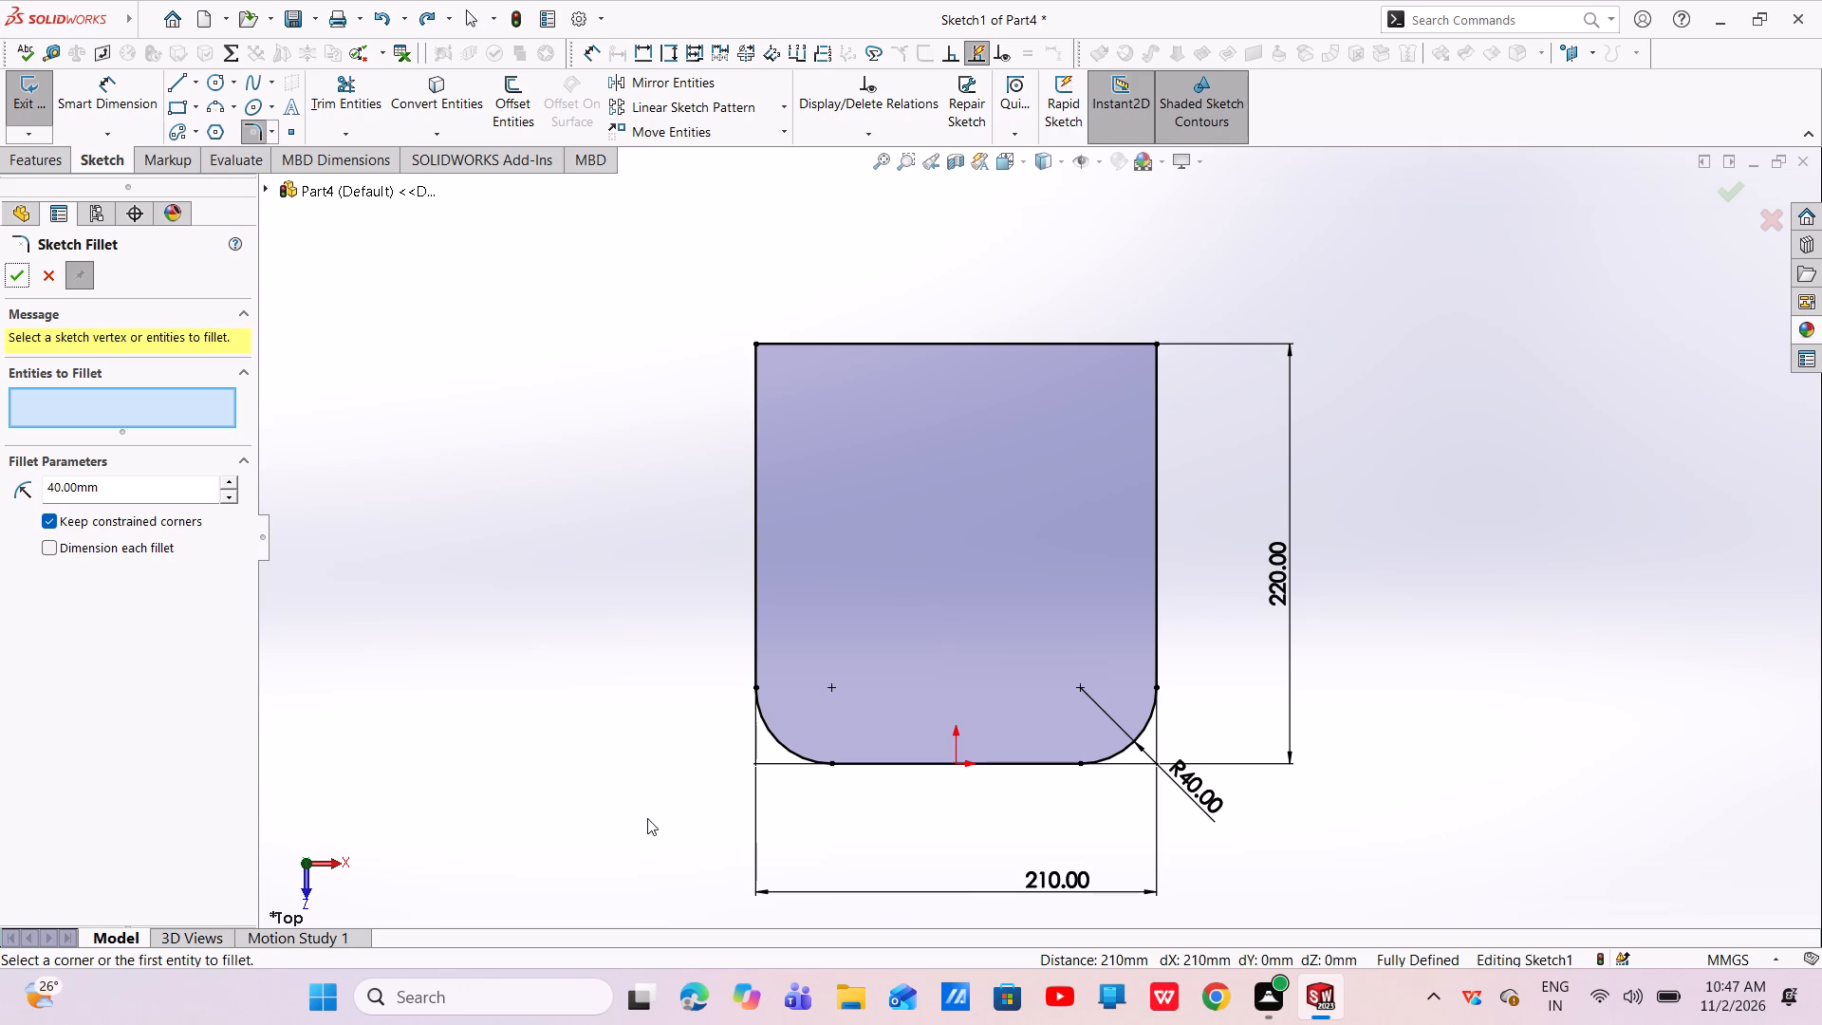
left_click(18, 271)
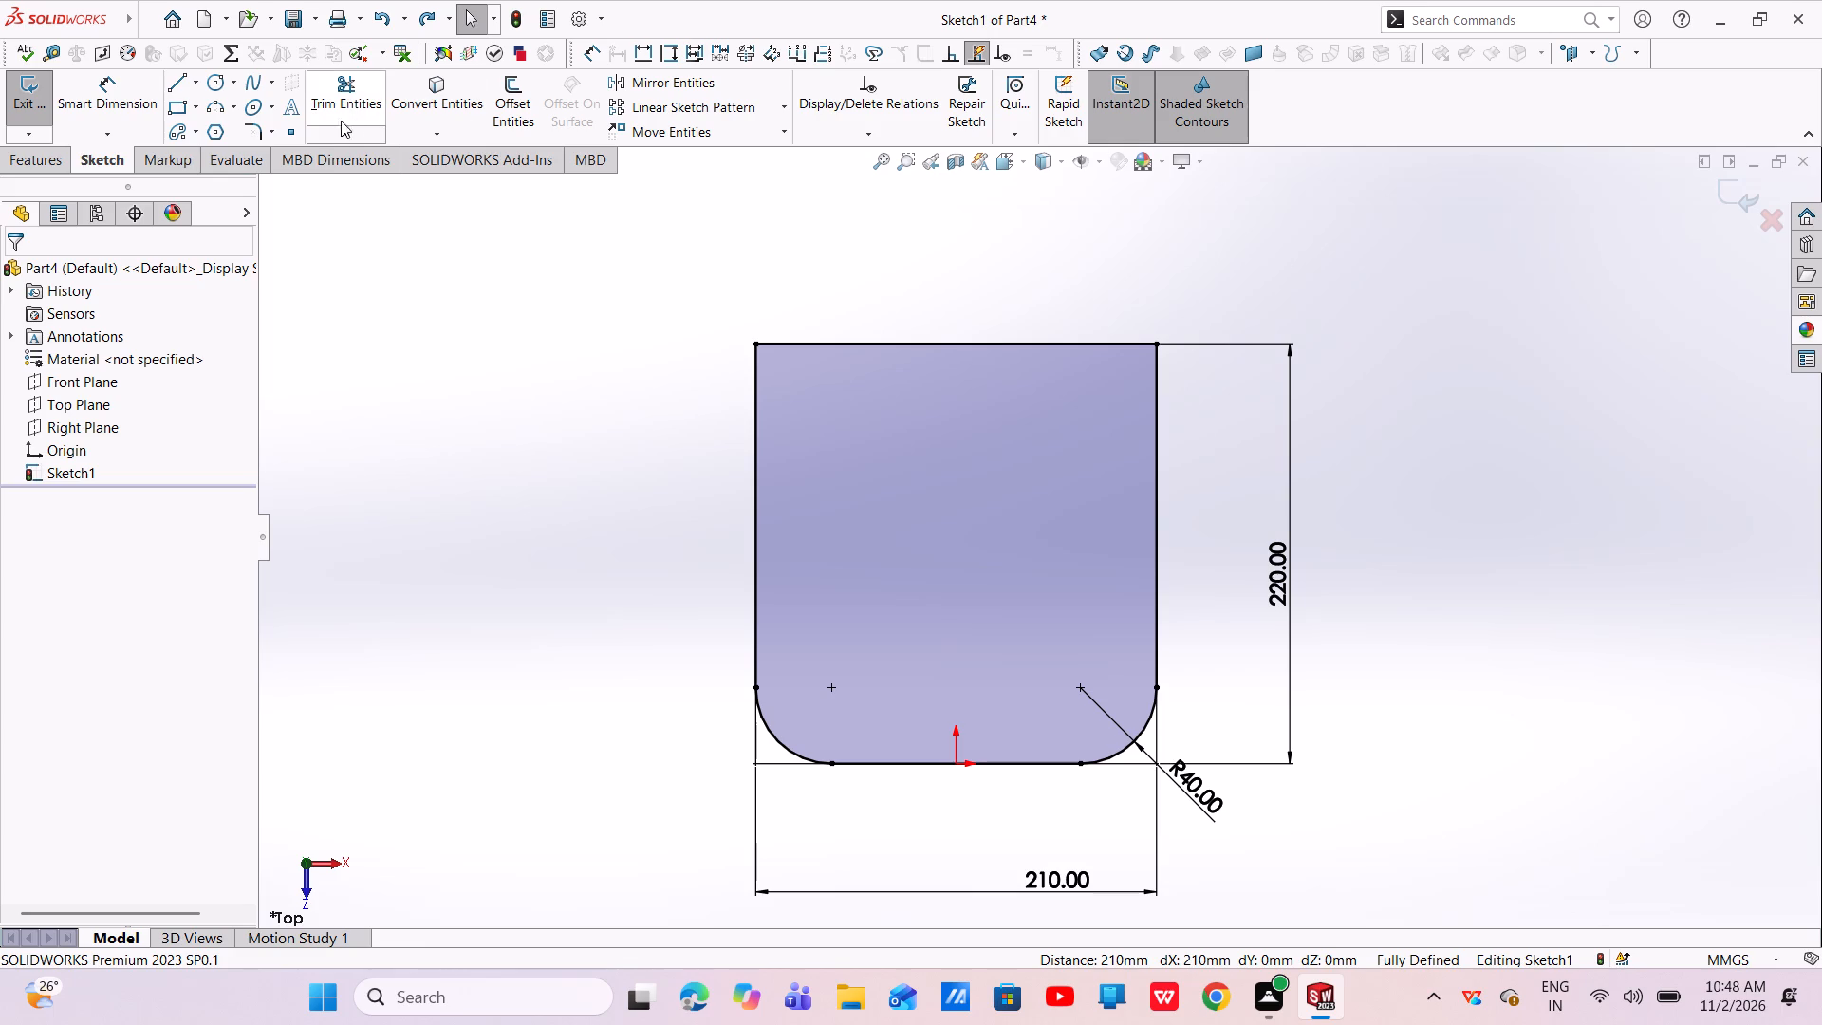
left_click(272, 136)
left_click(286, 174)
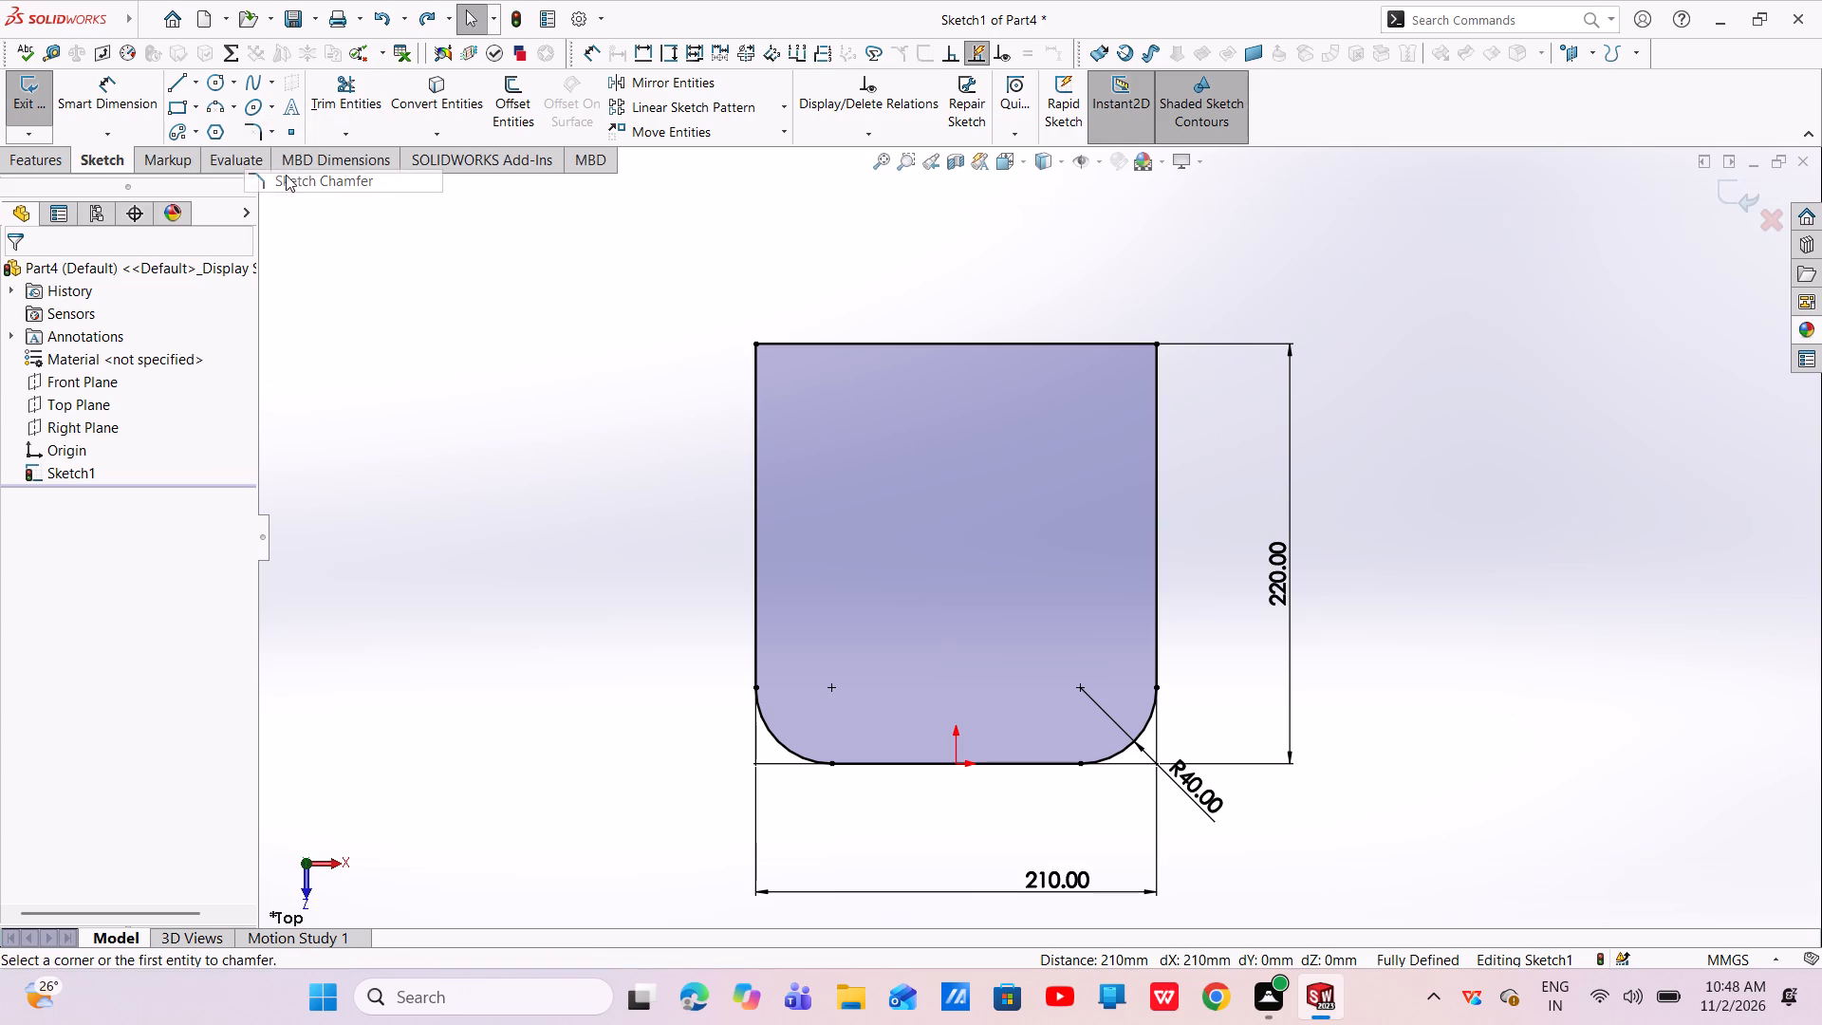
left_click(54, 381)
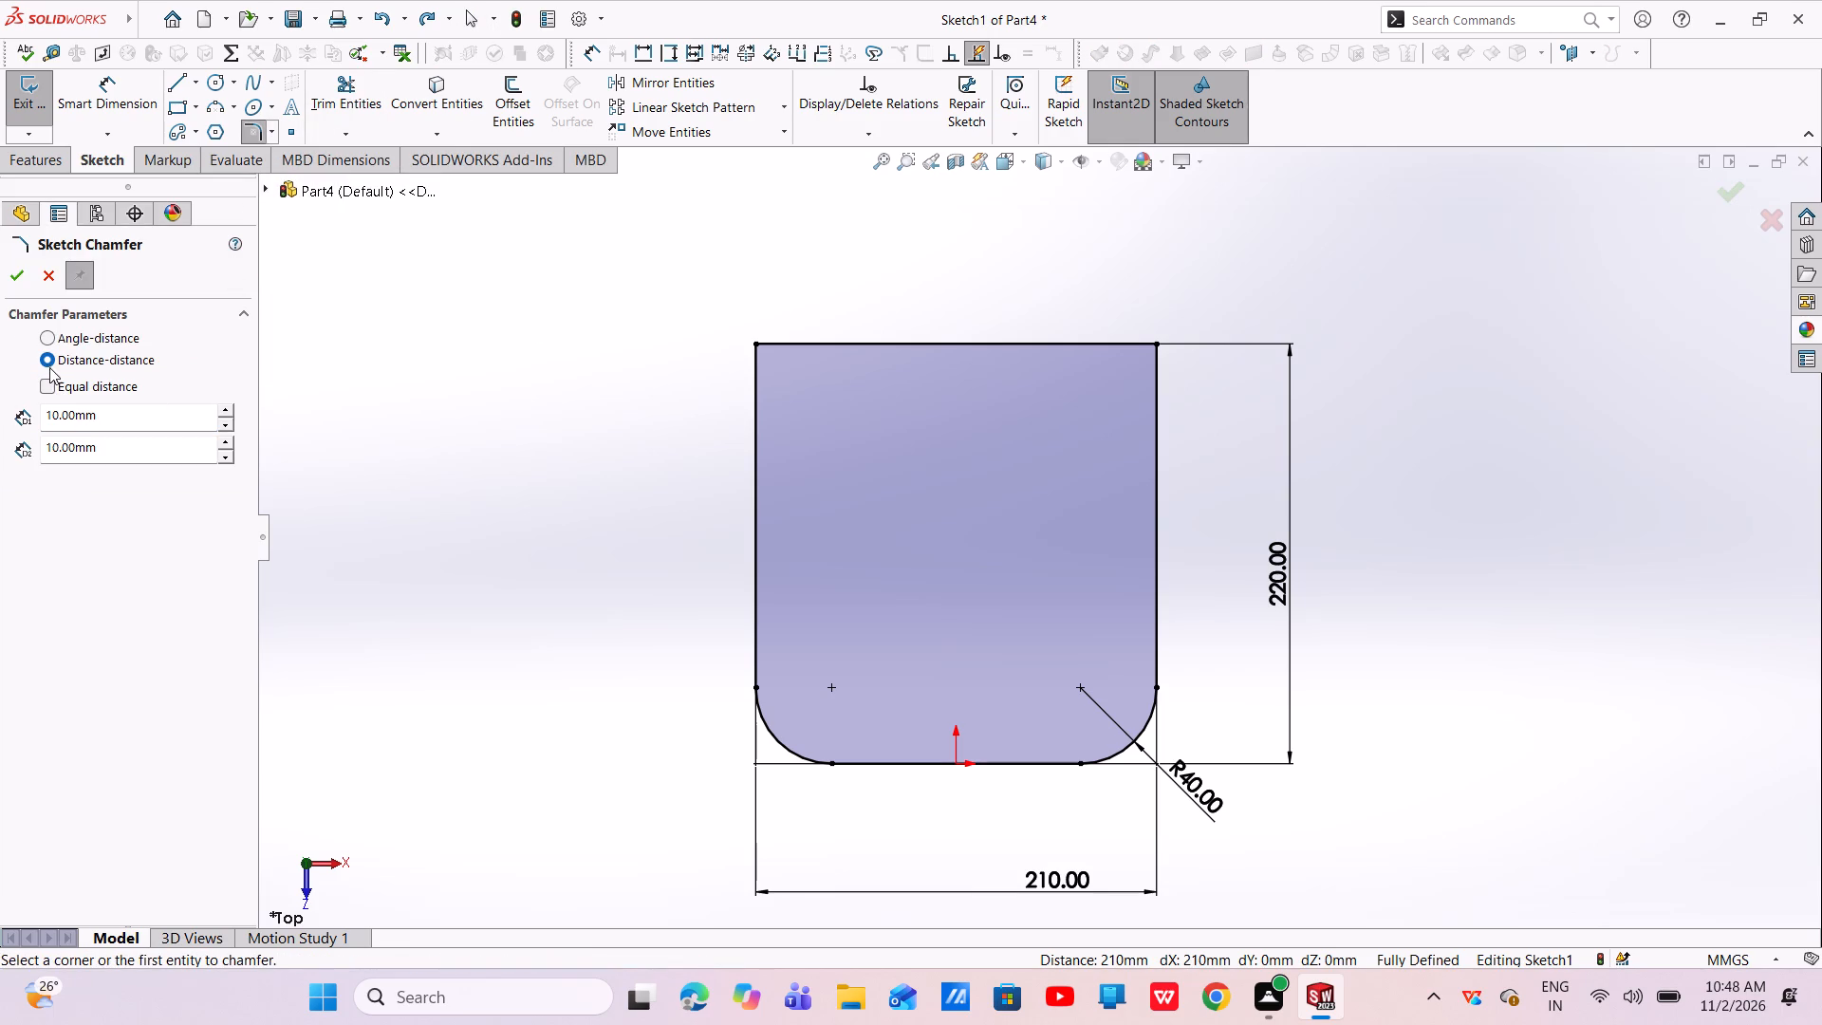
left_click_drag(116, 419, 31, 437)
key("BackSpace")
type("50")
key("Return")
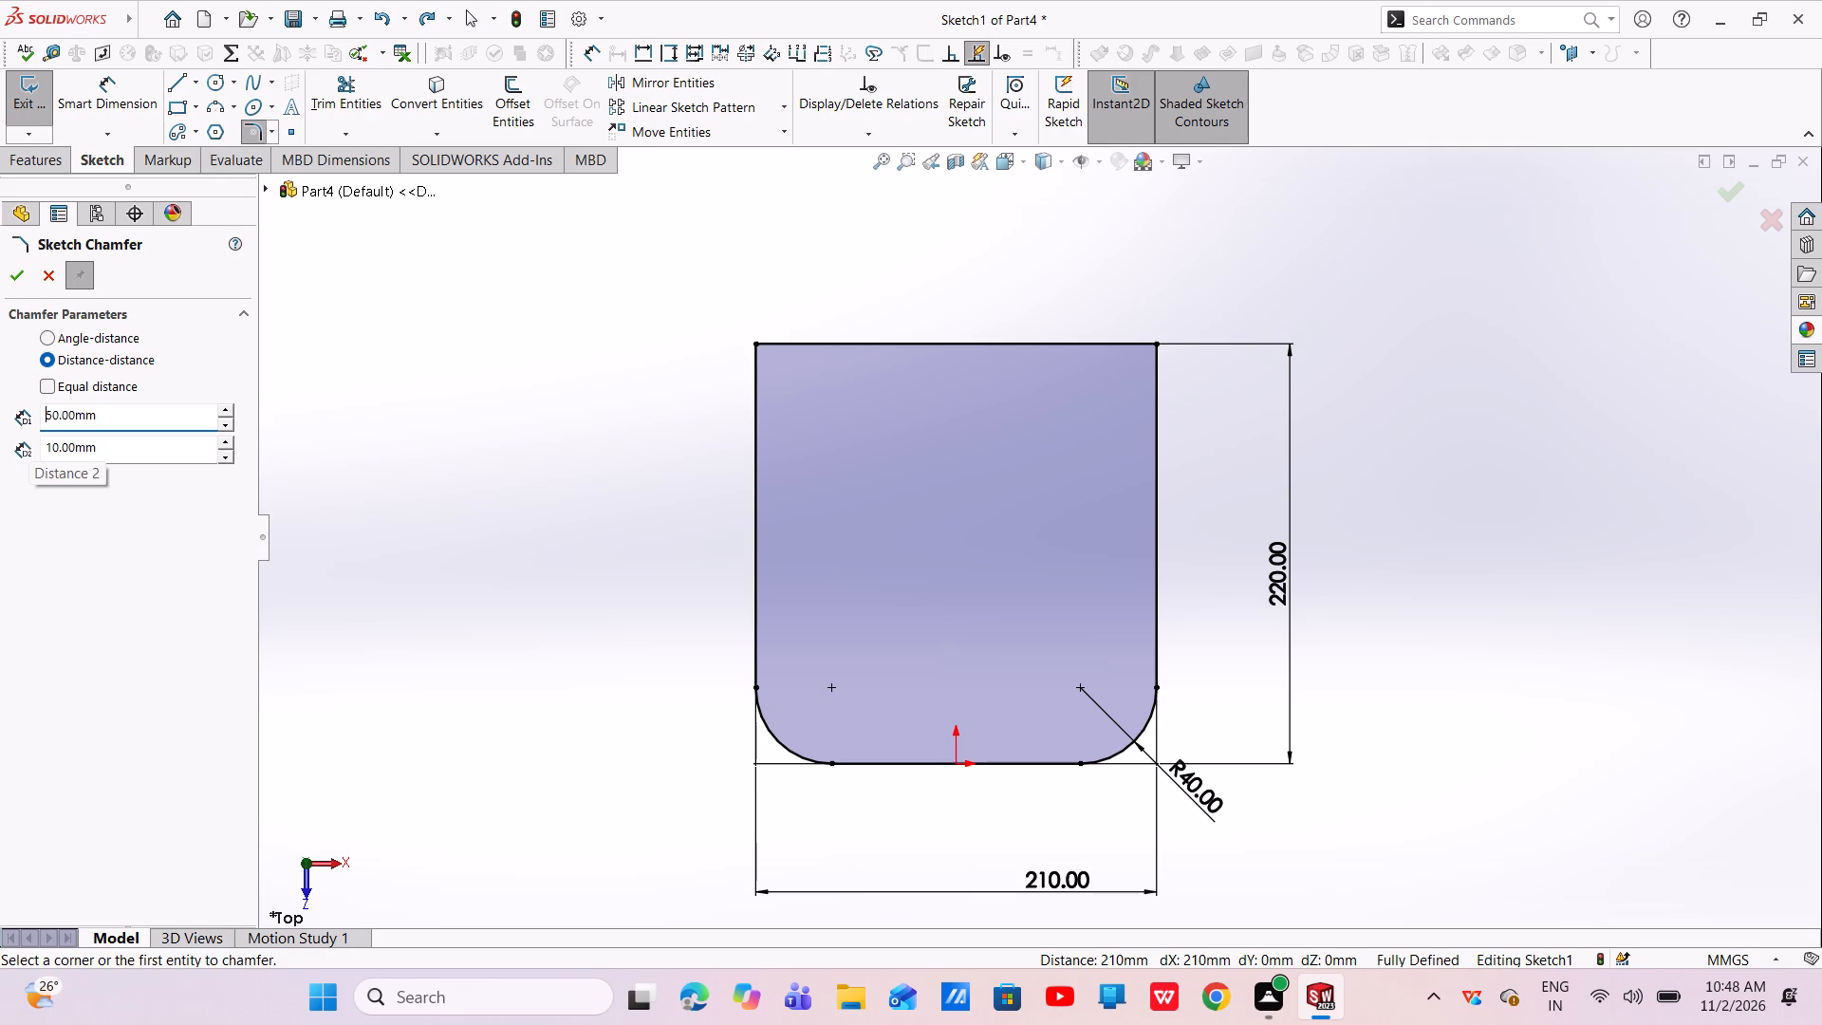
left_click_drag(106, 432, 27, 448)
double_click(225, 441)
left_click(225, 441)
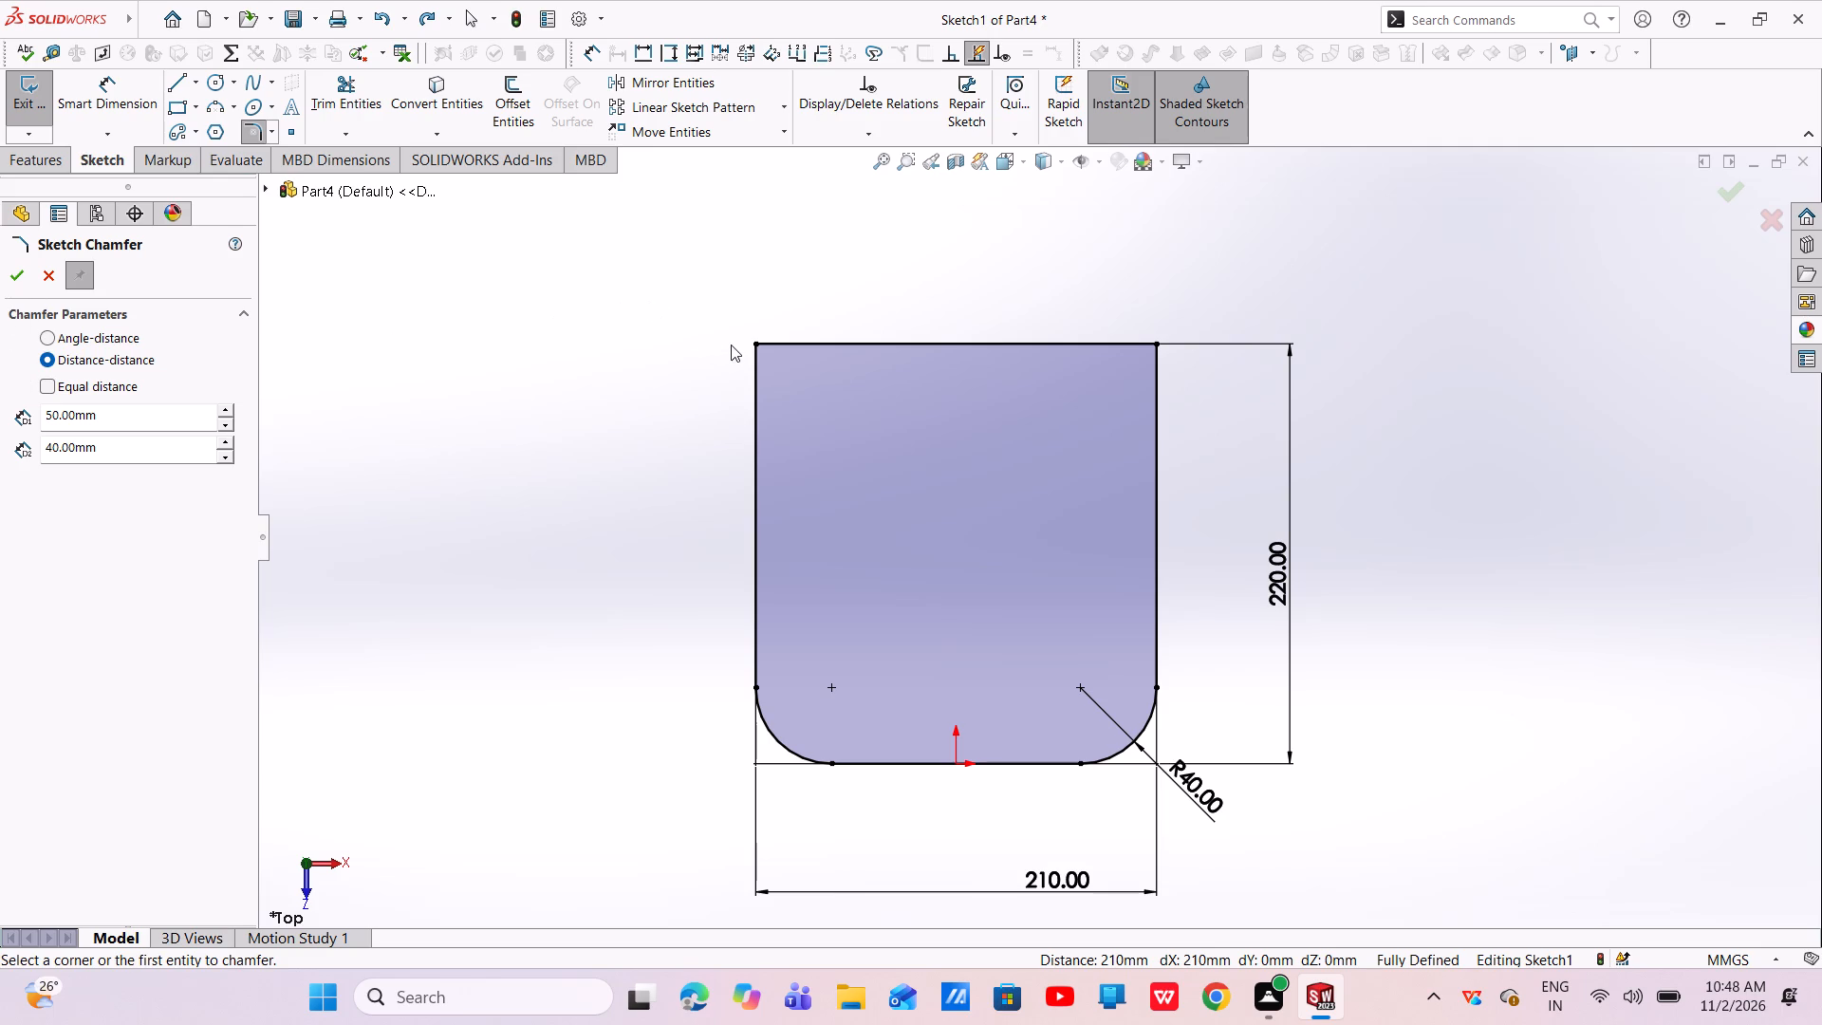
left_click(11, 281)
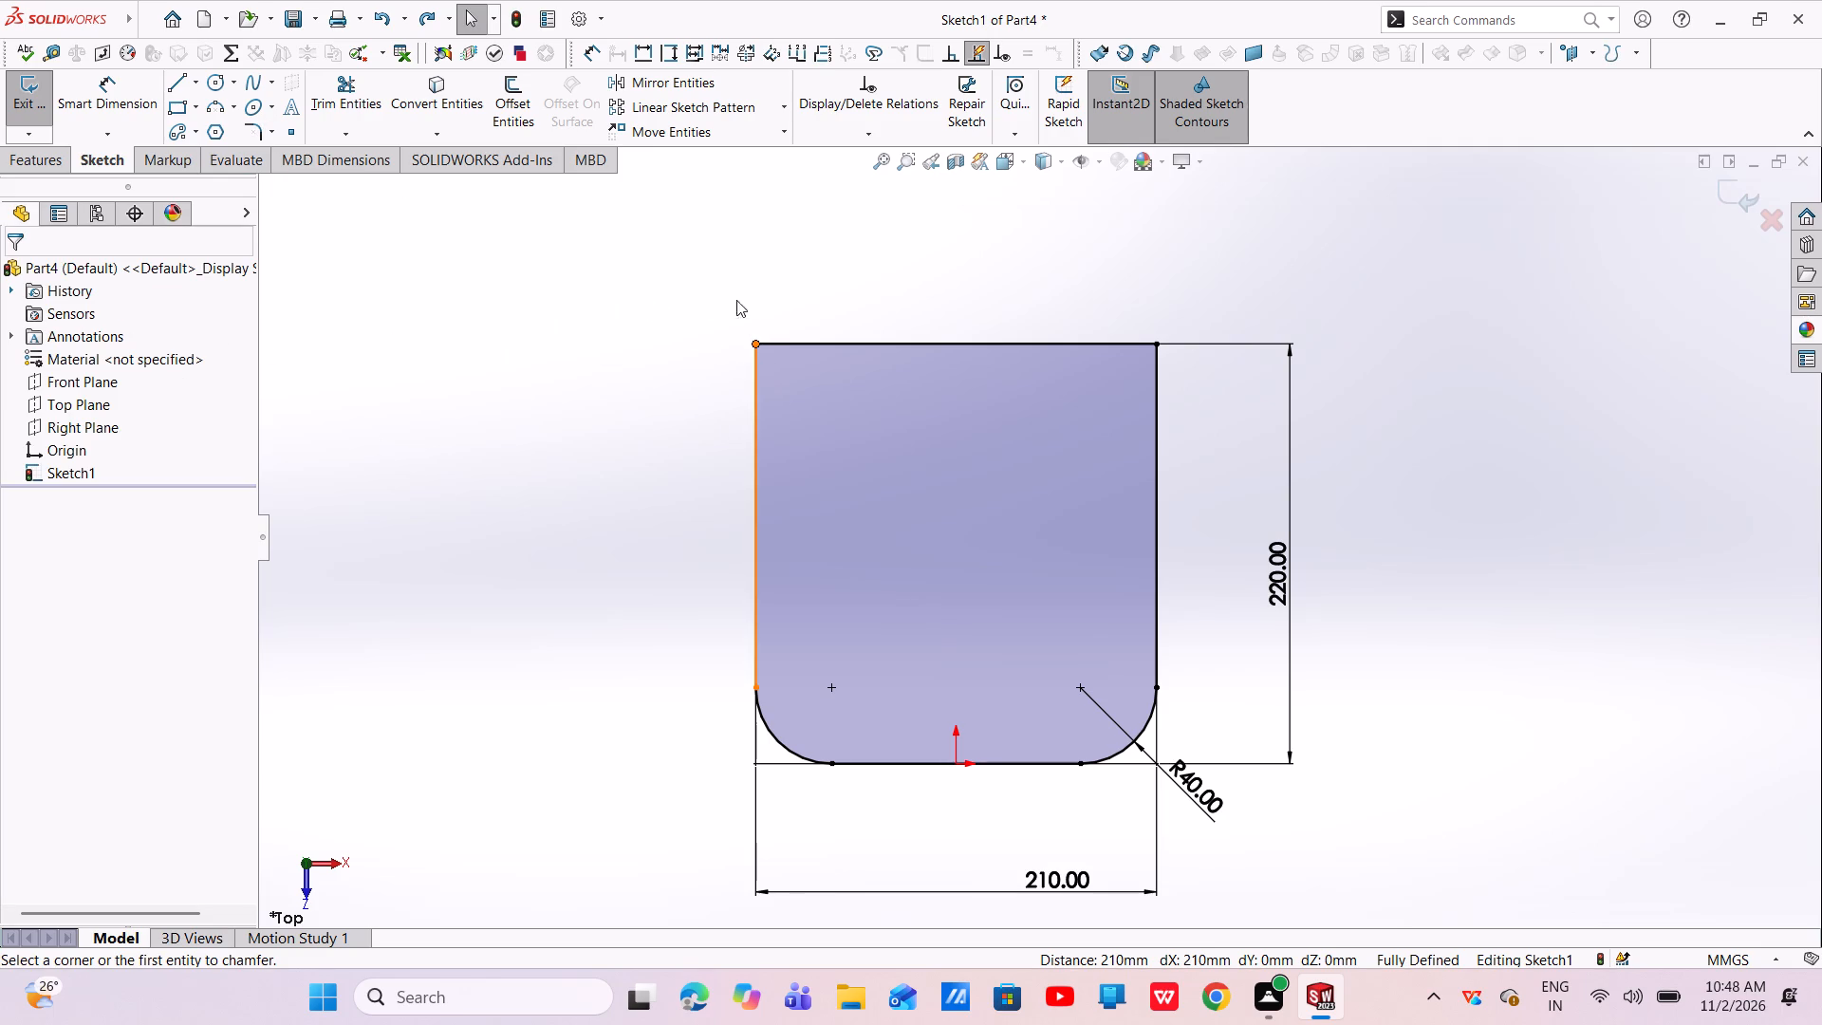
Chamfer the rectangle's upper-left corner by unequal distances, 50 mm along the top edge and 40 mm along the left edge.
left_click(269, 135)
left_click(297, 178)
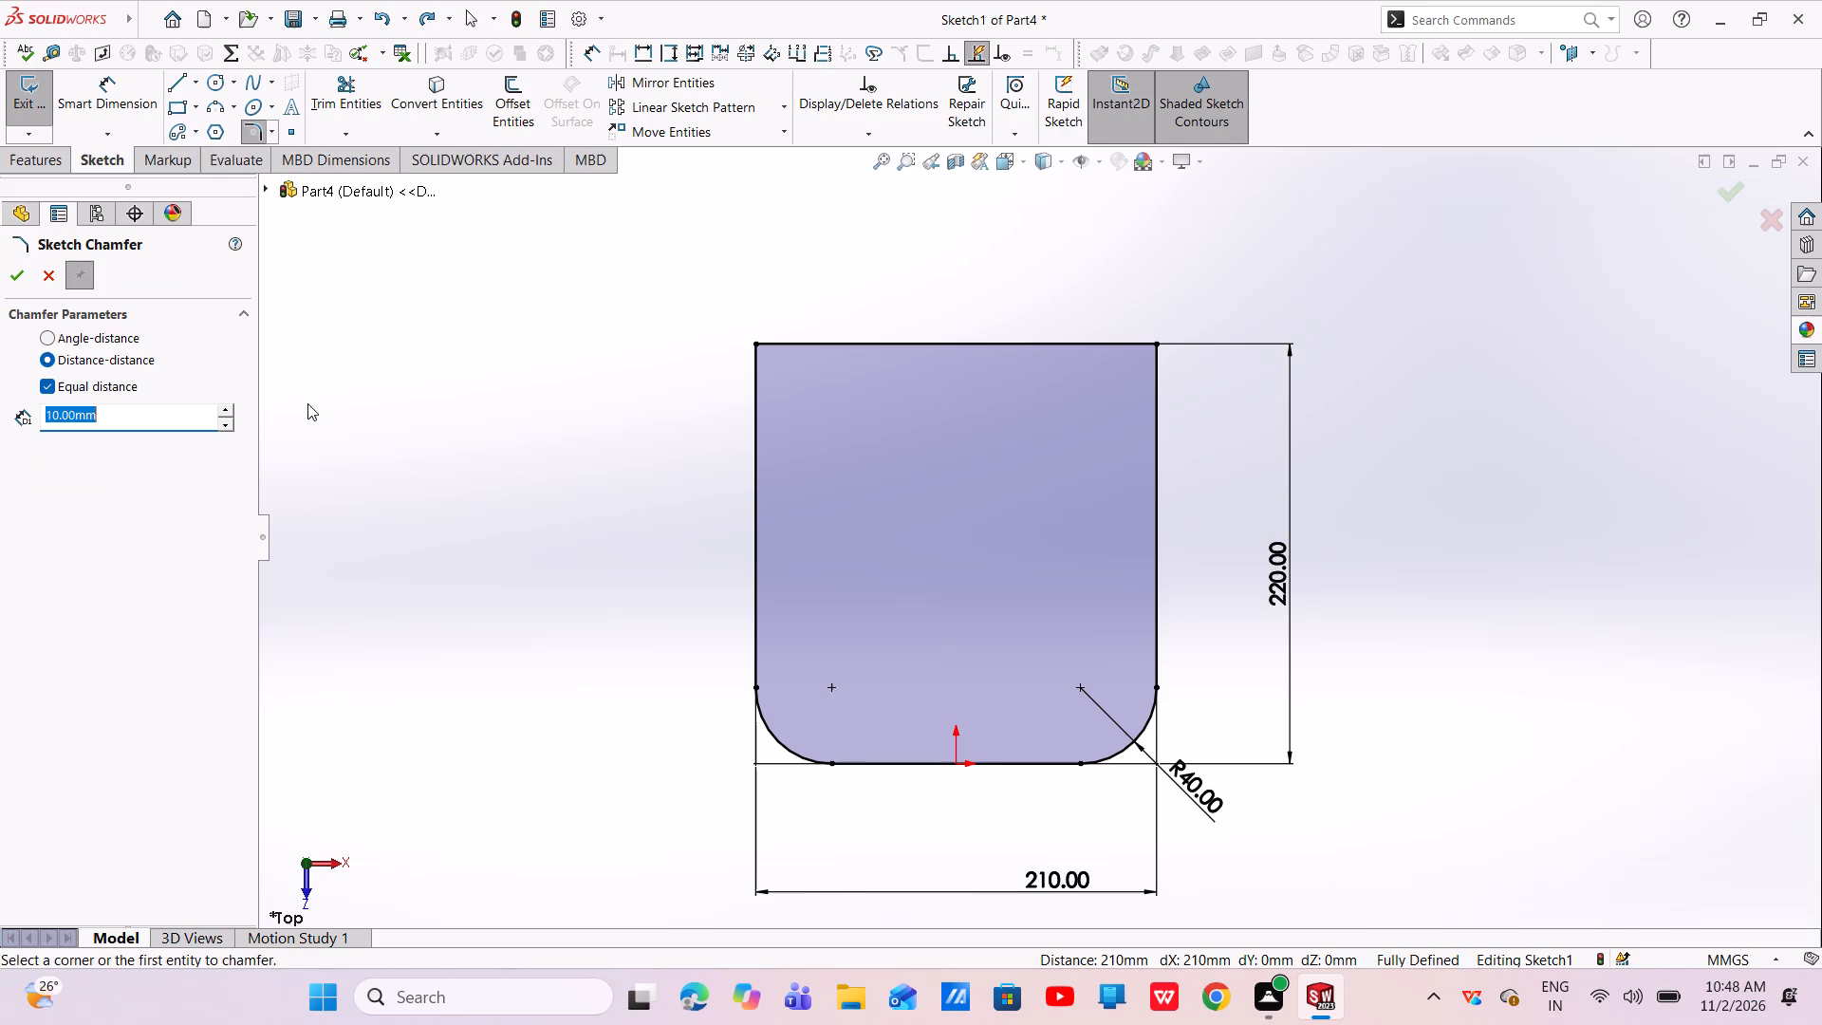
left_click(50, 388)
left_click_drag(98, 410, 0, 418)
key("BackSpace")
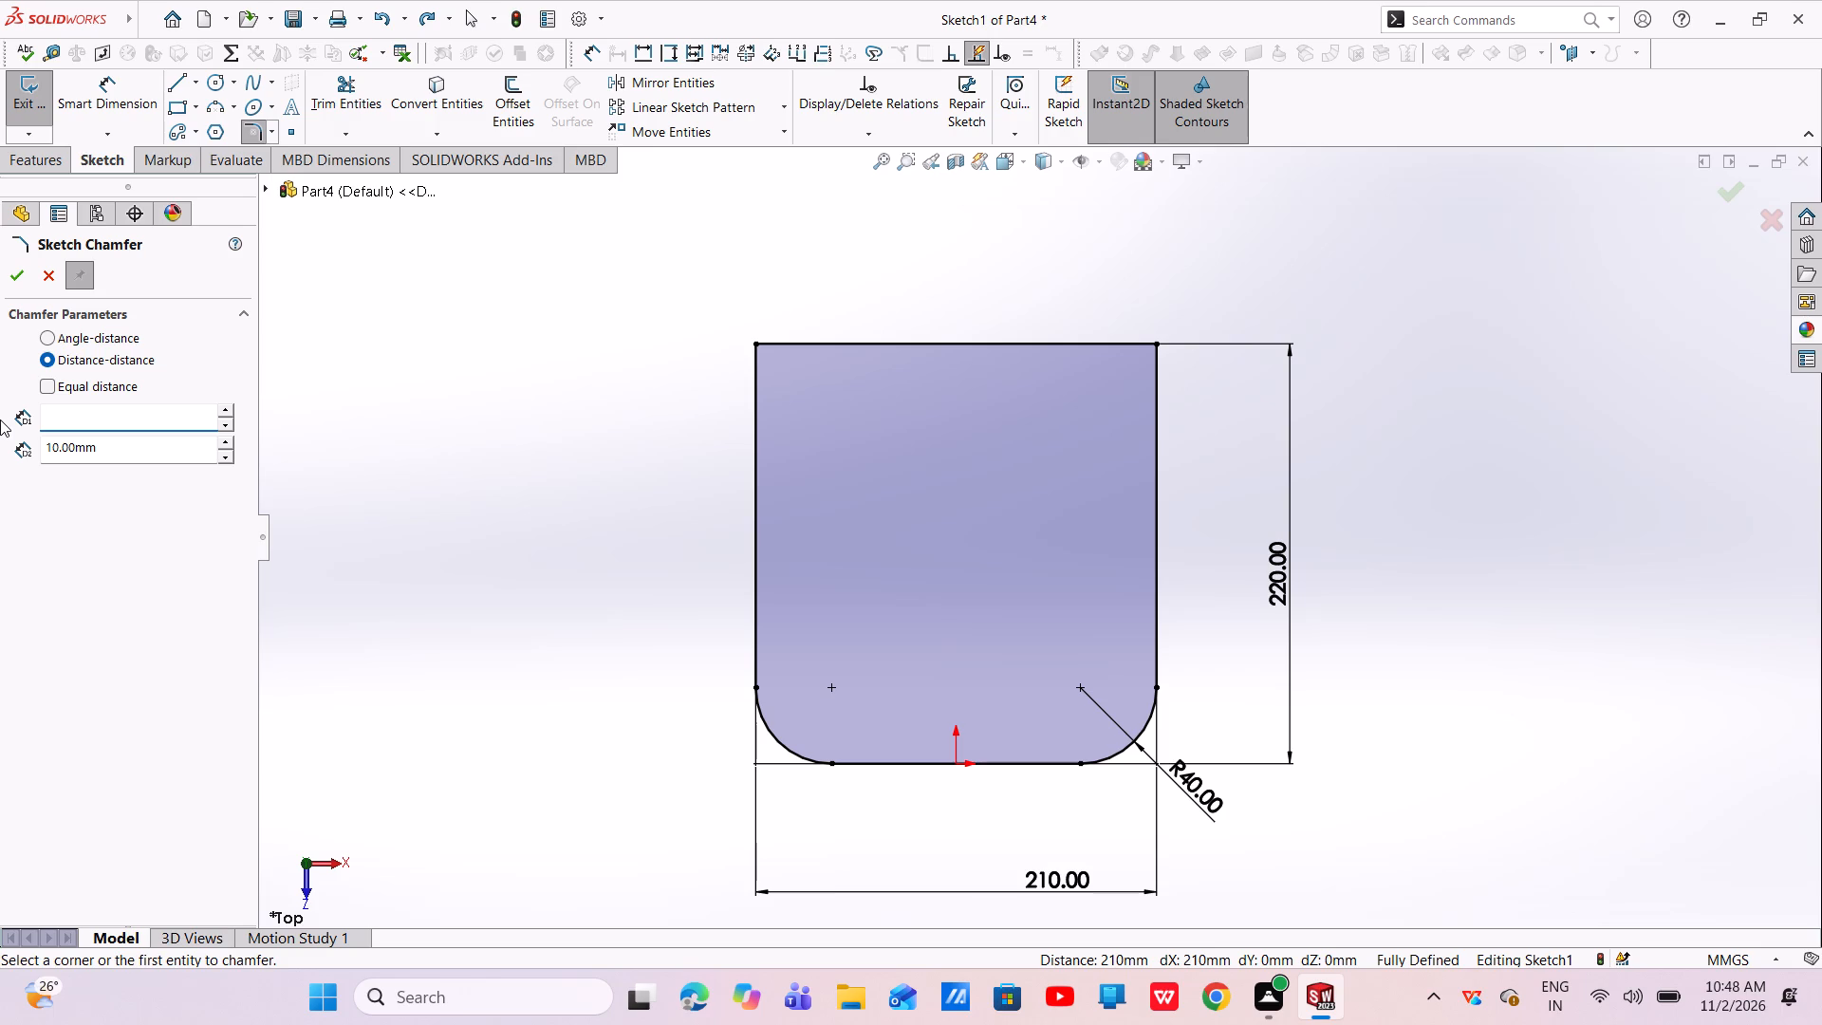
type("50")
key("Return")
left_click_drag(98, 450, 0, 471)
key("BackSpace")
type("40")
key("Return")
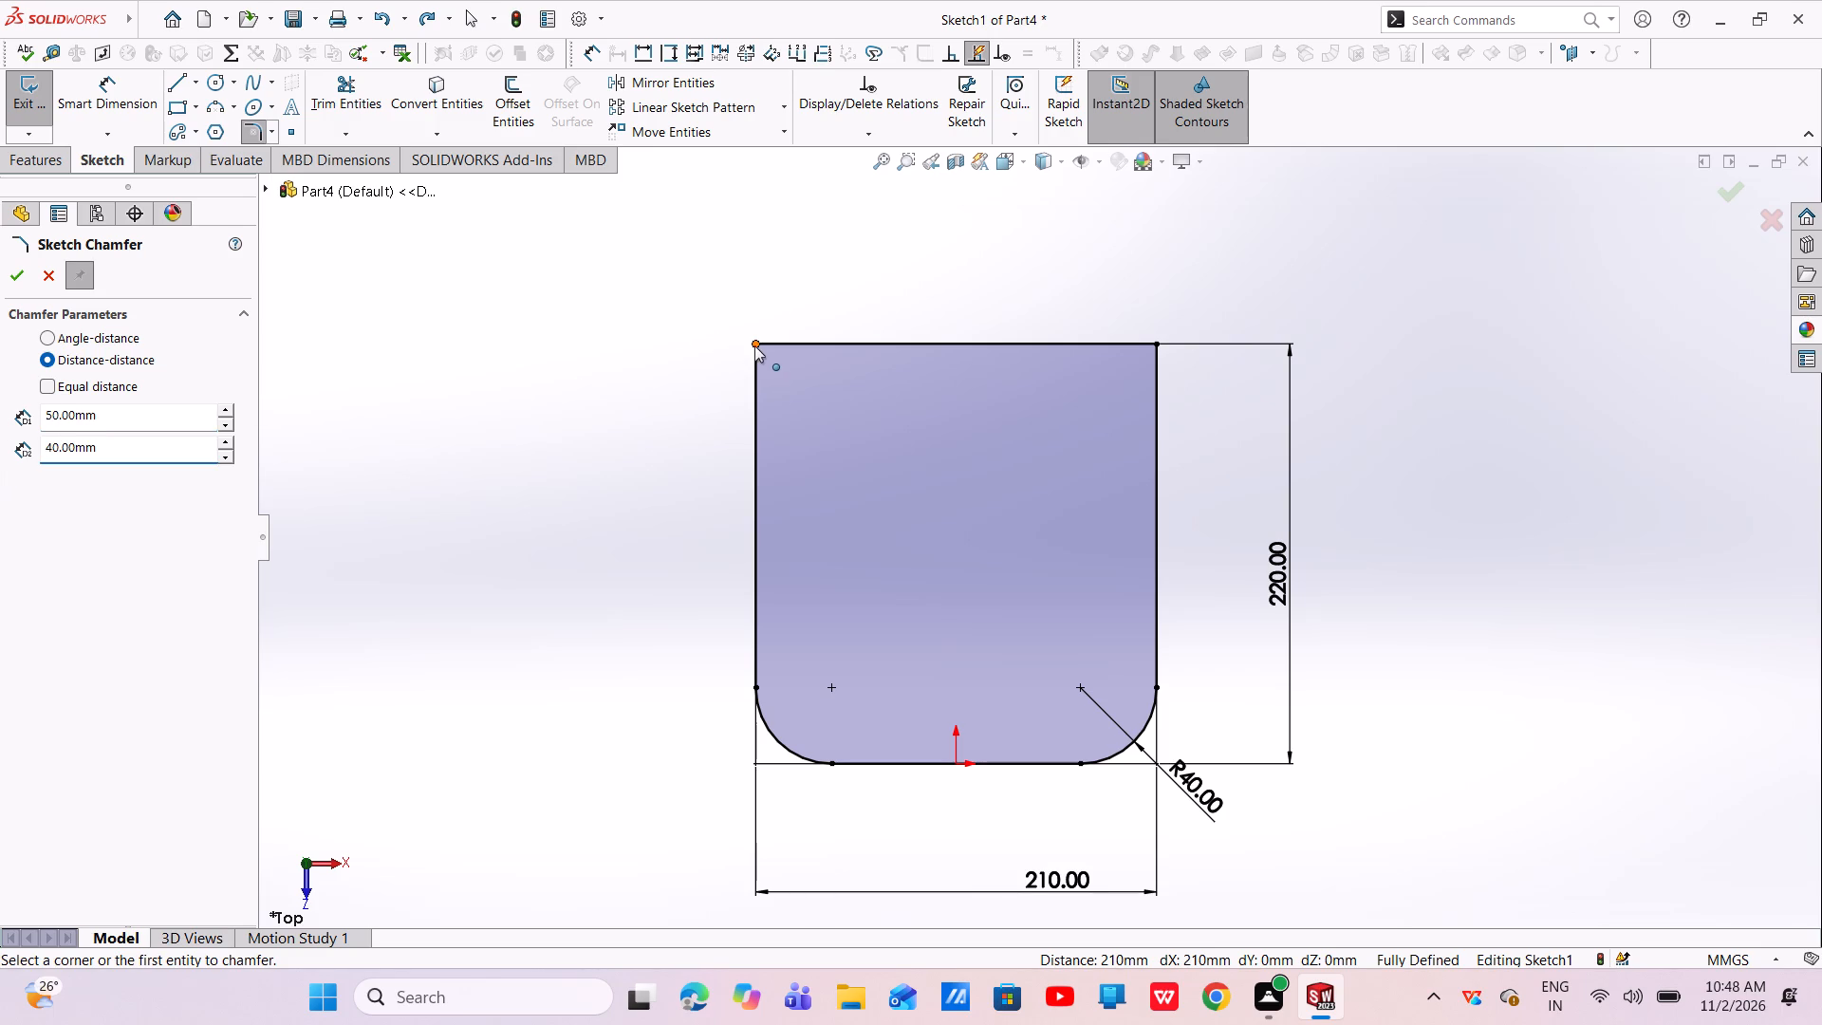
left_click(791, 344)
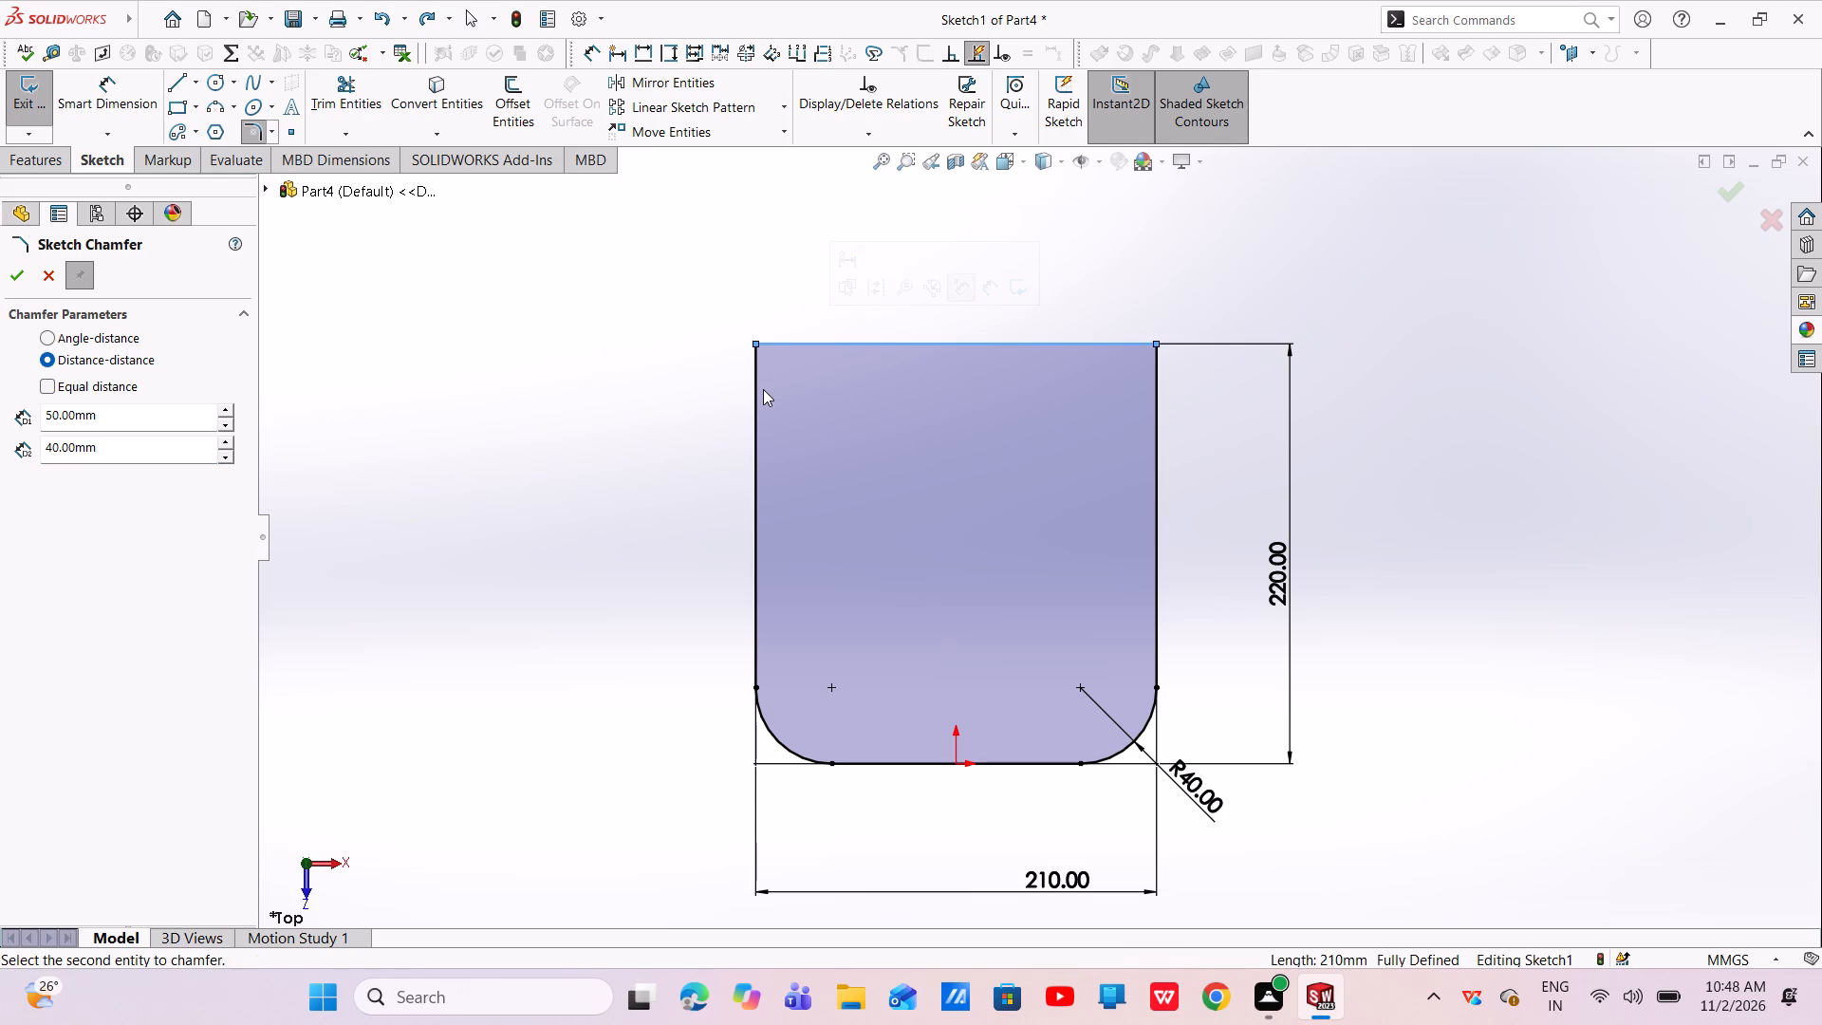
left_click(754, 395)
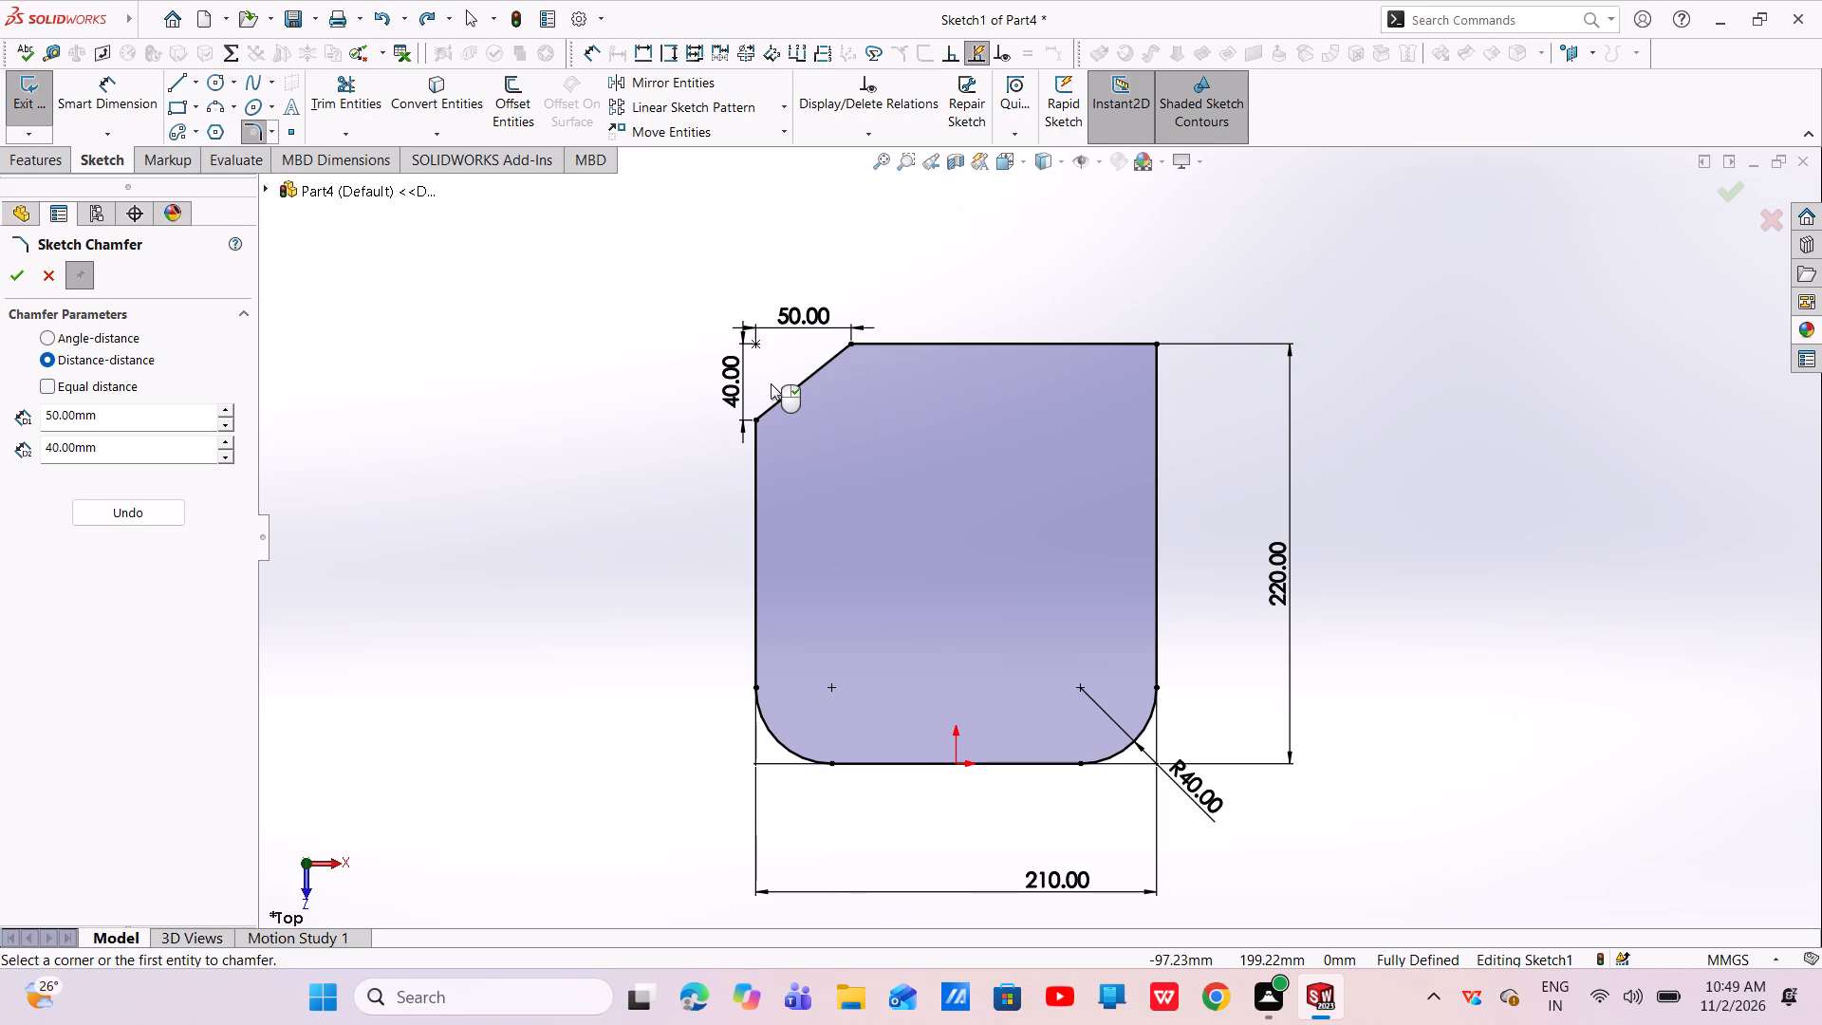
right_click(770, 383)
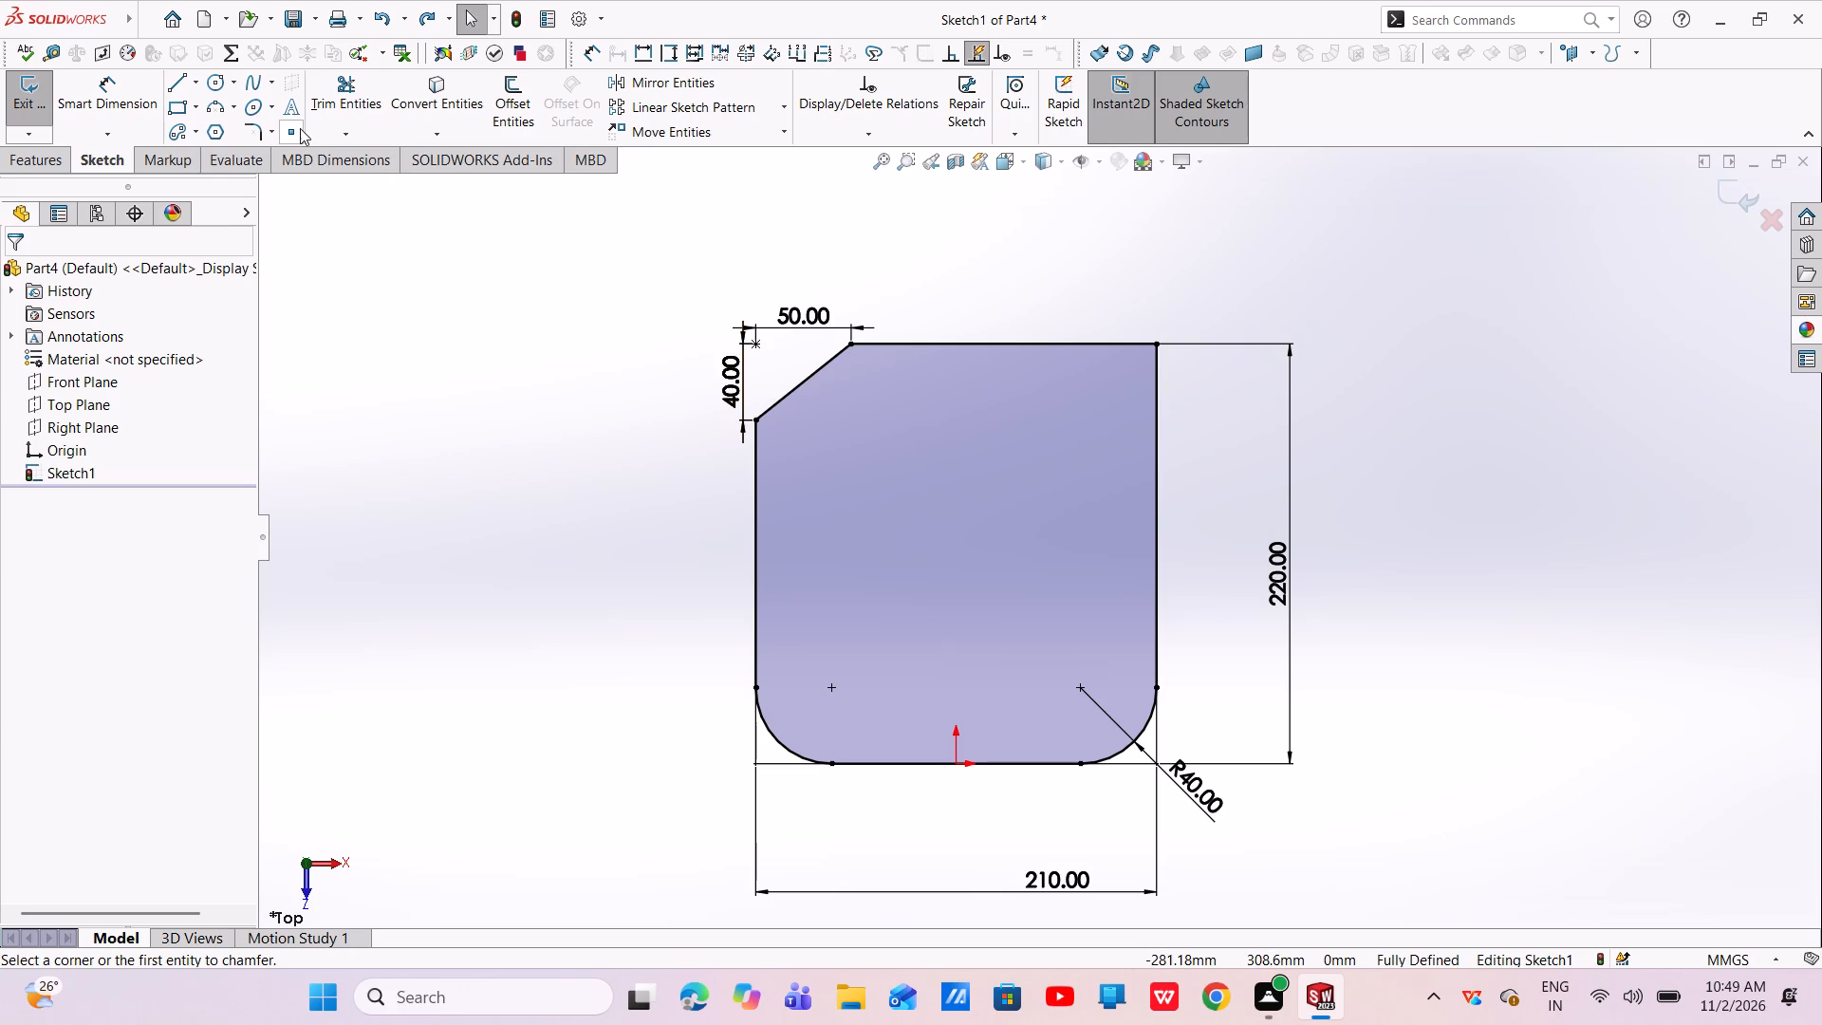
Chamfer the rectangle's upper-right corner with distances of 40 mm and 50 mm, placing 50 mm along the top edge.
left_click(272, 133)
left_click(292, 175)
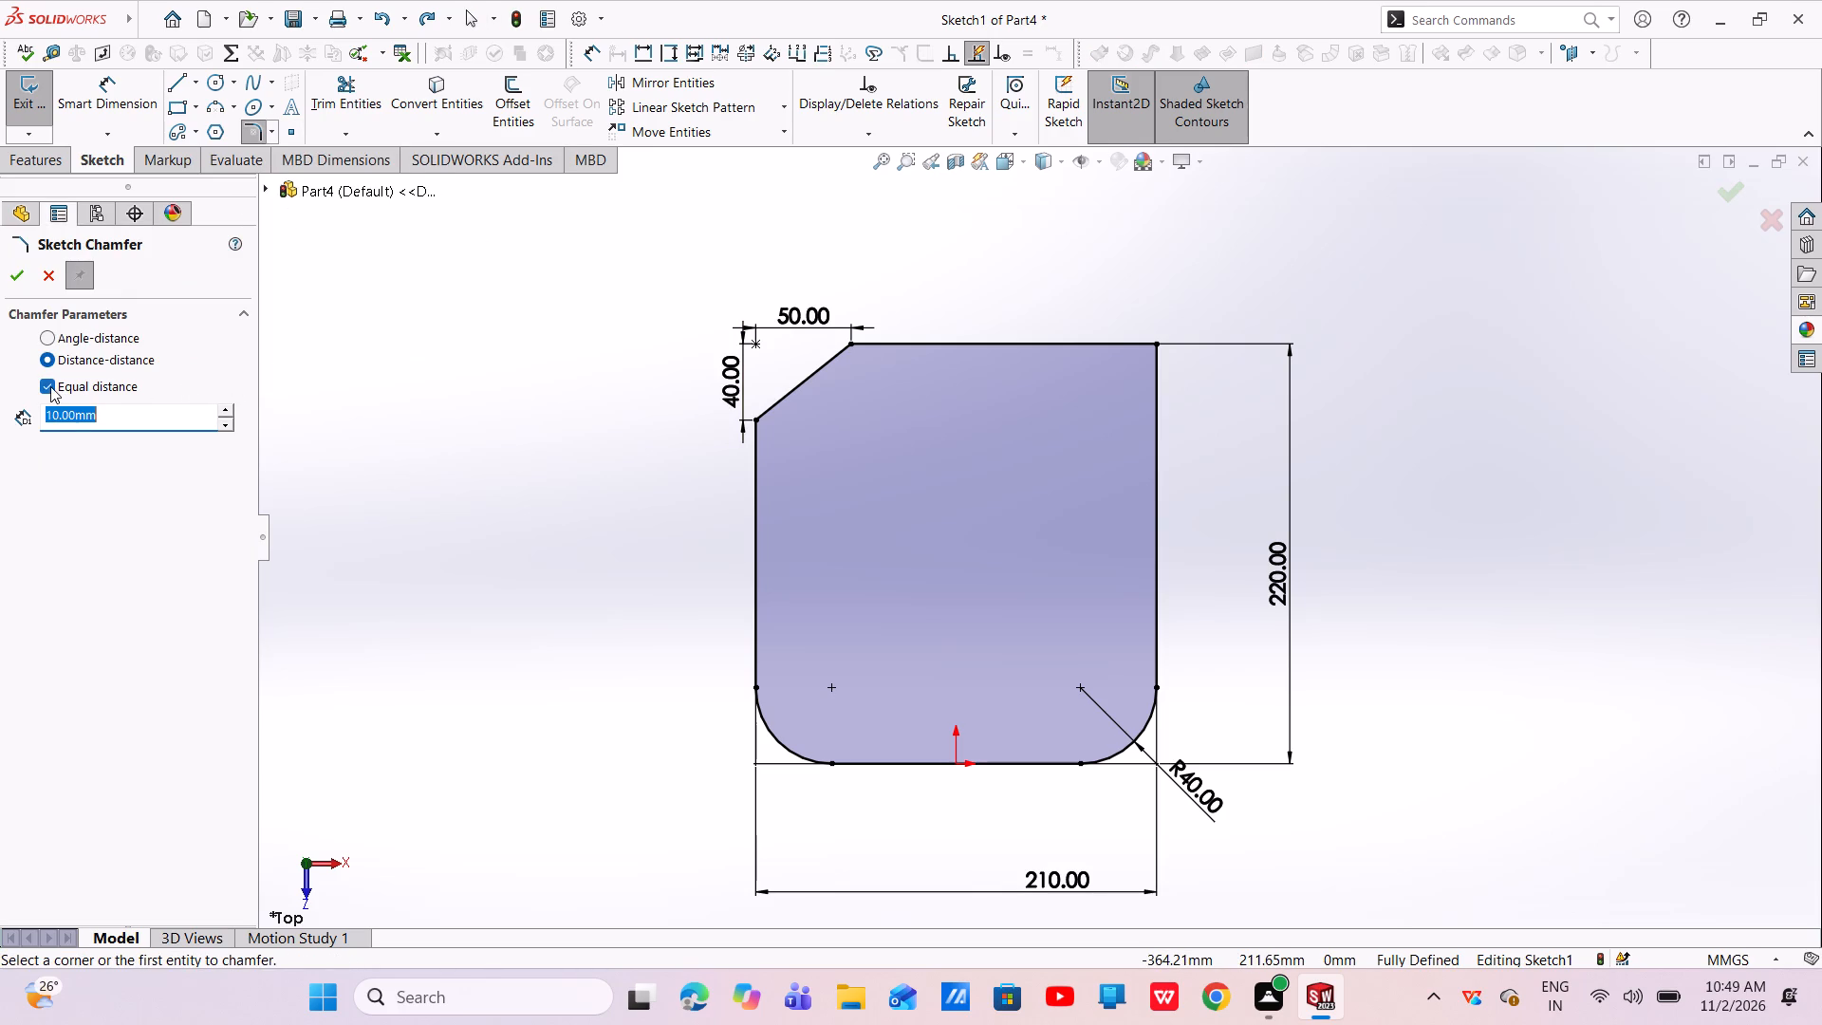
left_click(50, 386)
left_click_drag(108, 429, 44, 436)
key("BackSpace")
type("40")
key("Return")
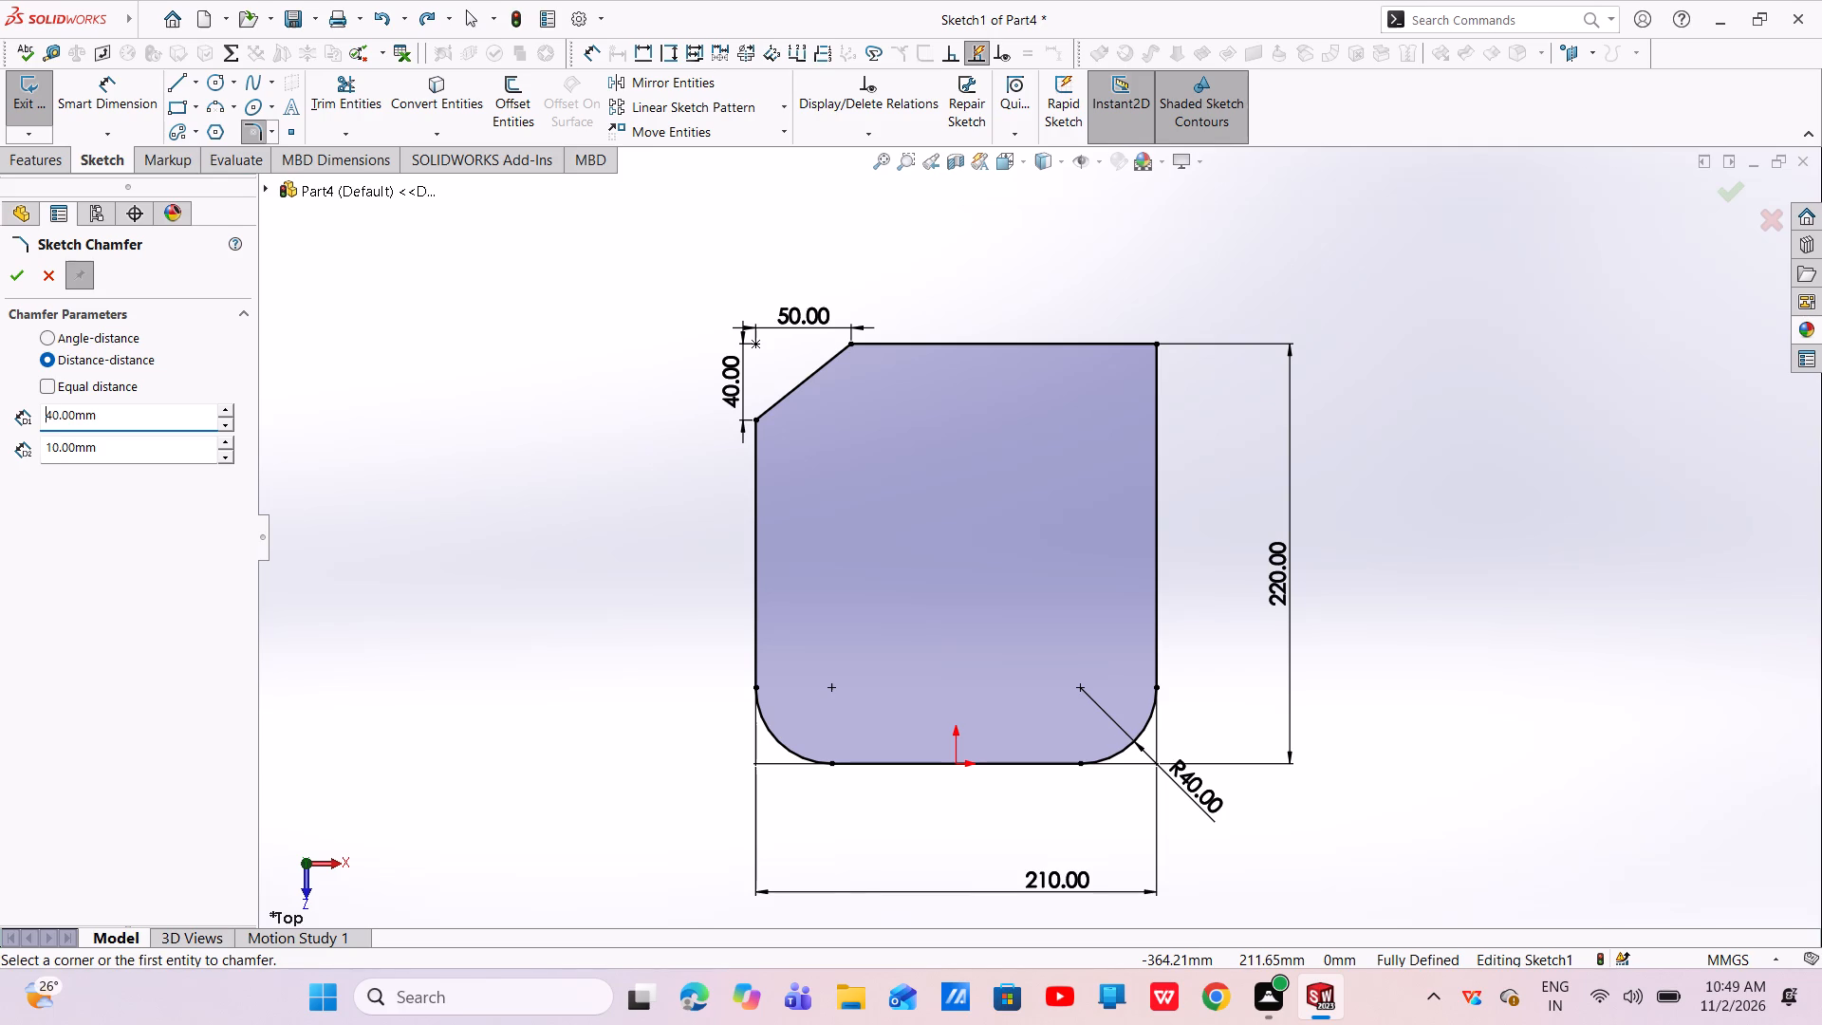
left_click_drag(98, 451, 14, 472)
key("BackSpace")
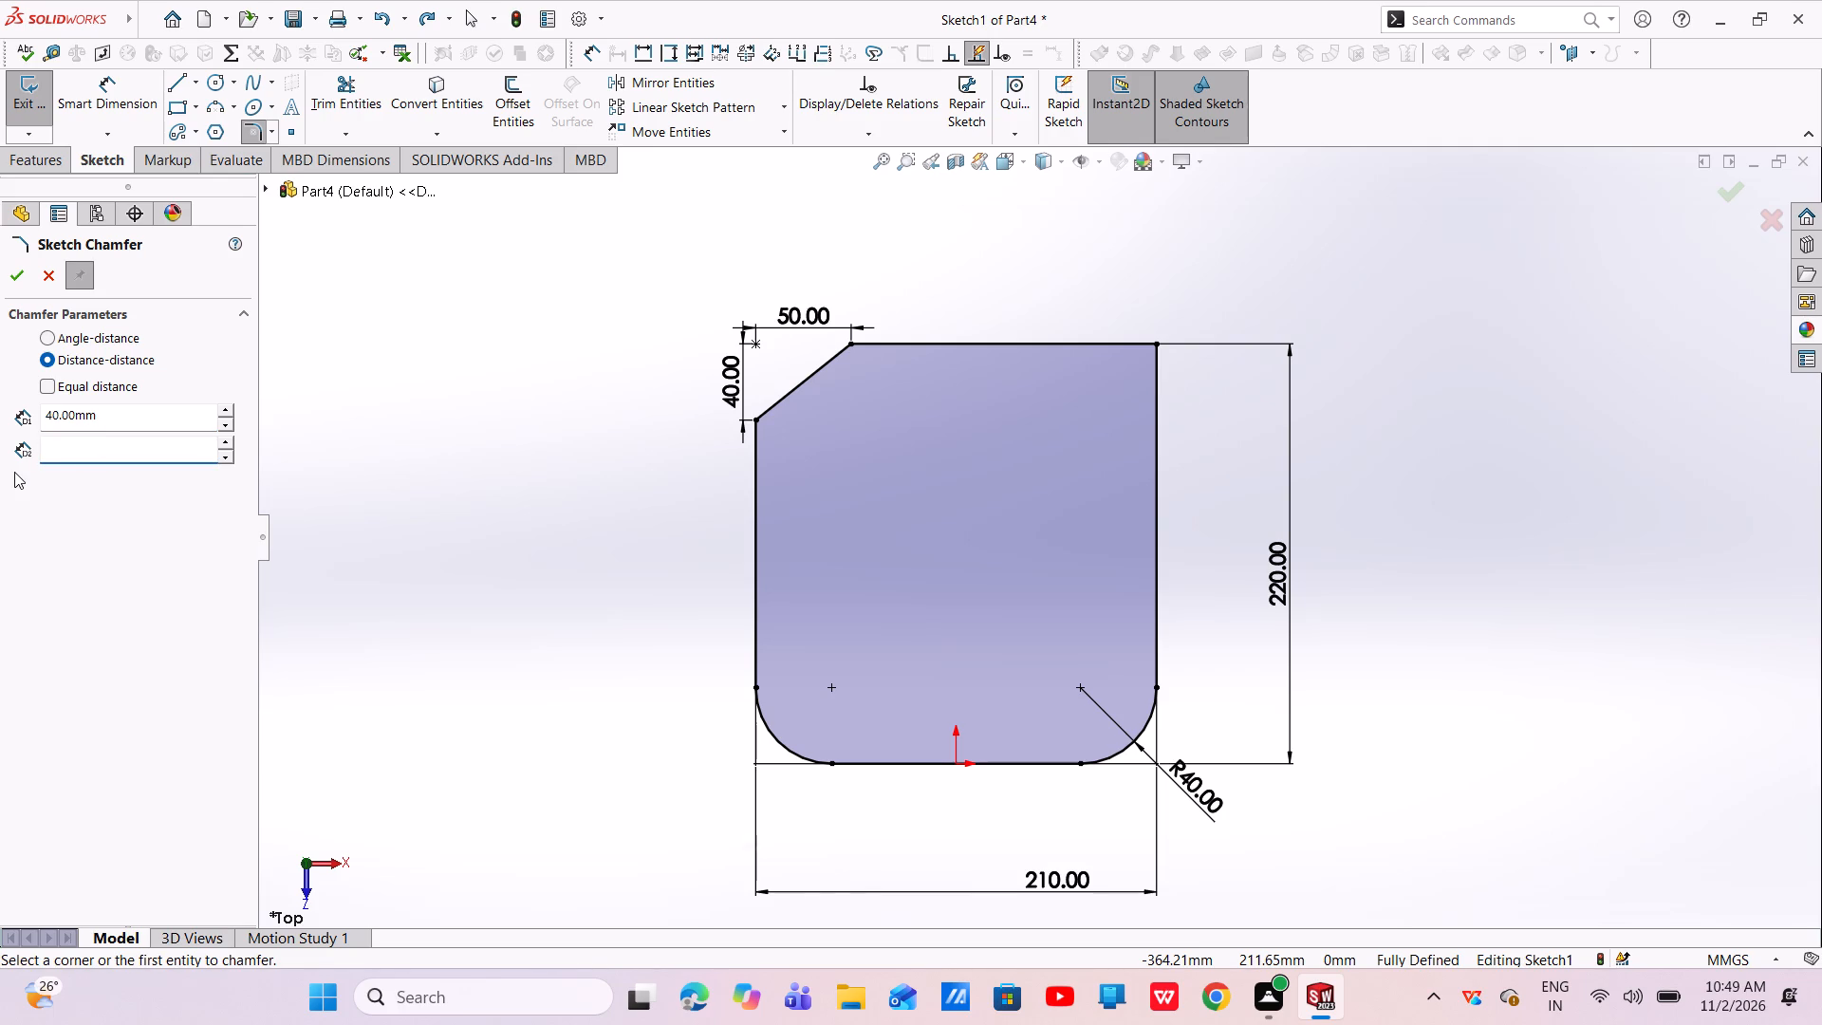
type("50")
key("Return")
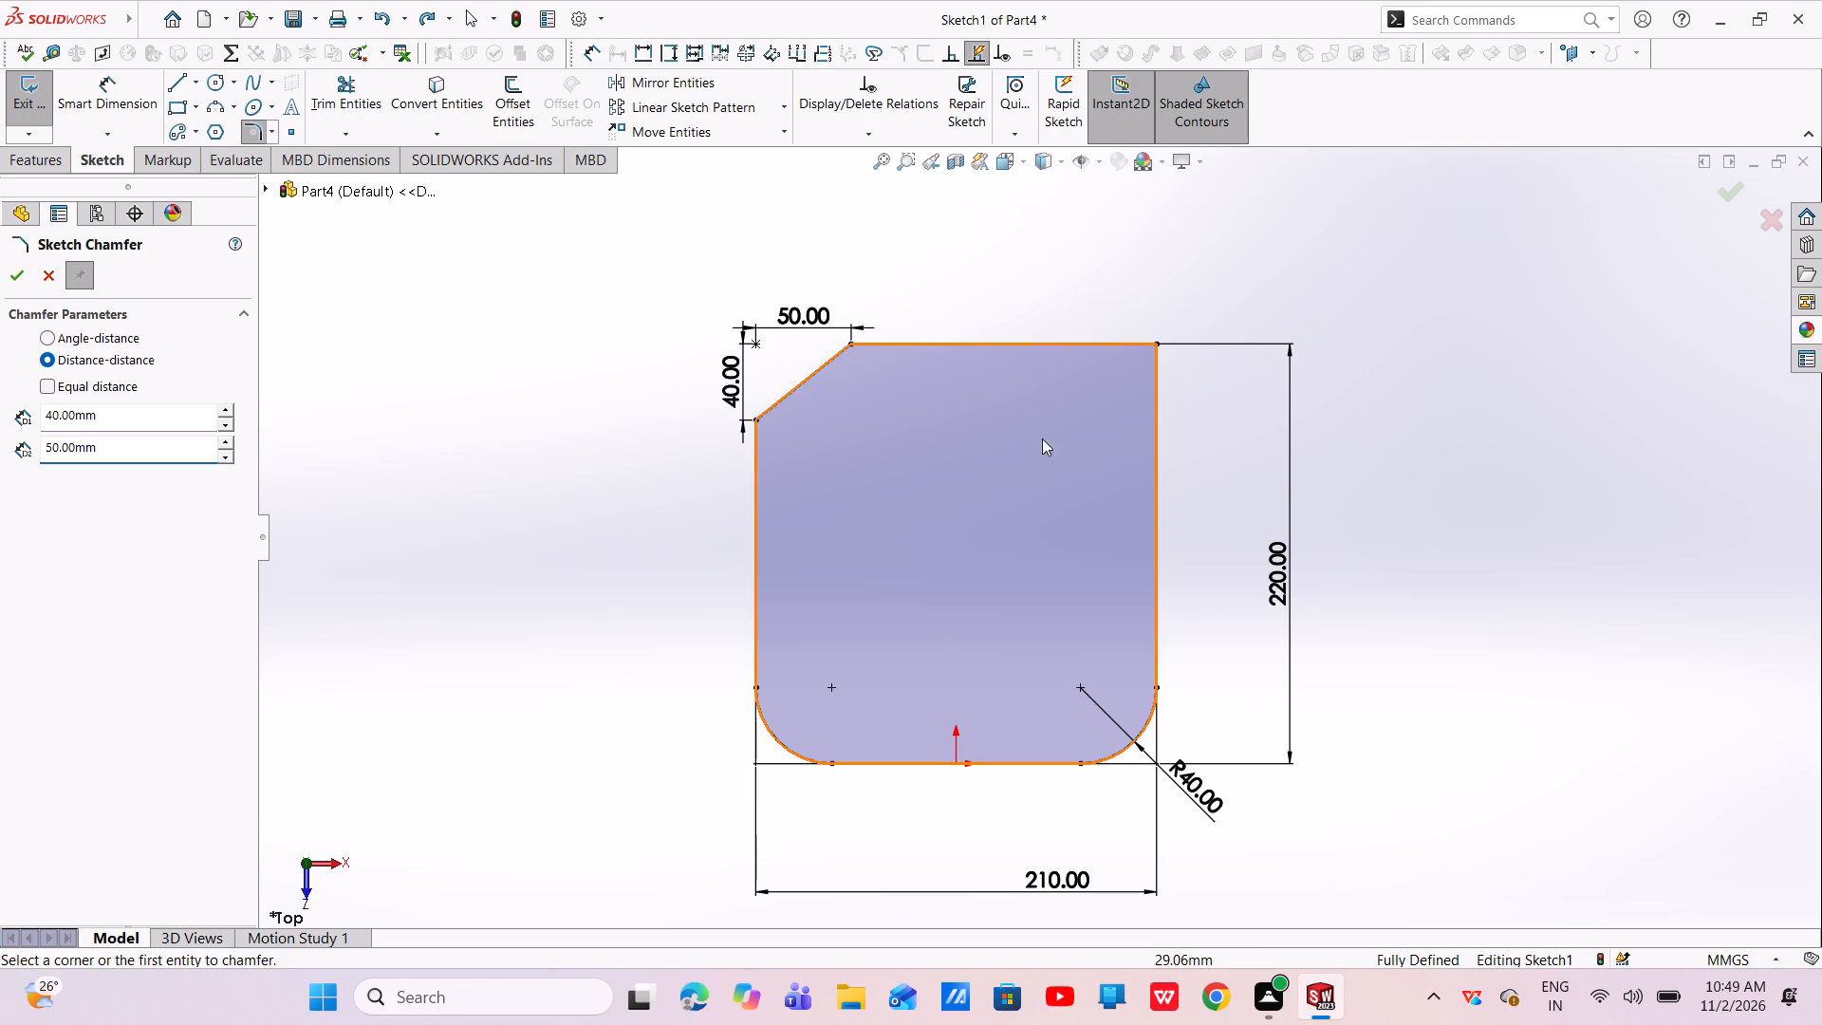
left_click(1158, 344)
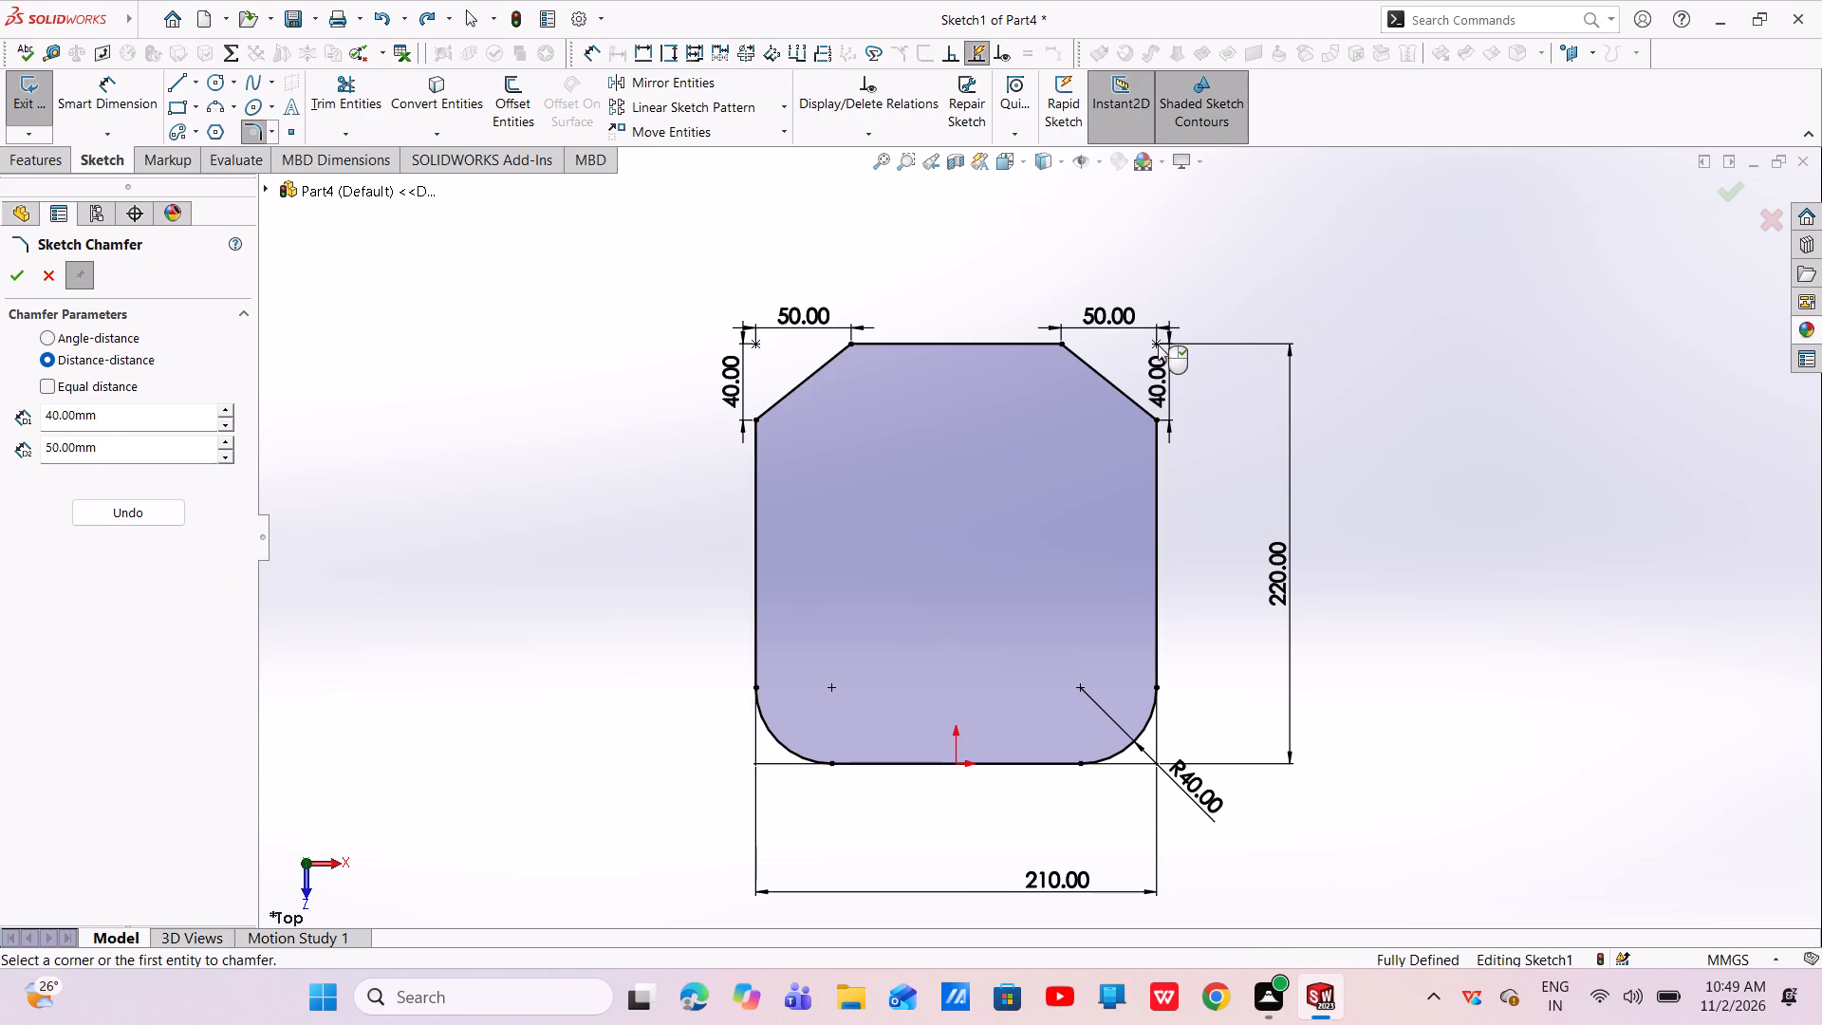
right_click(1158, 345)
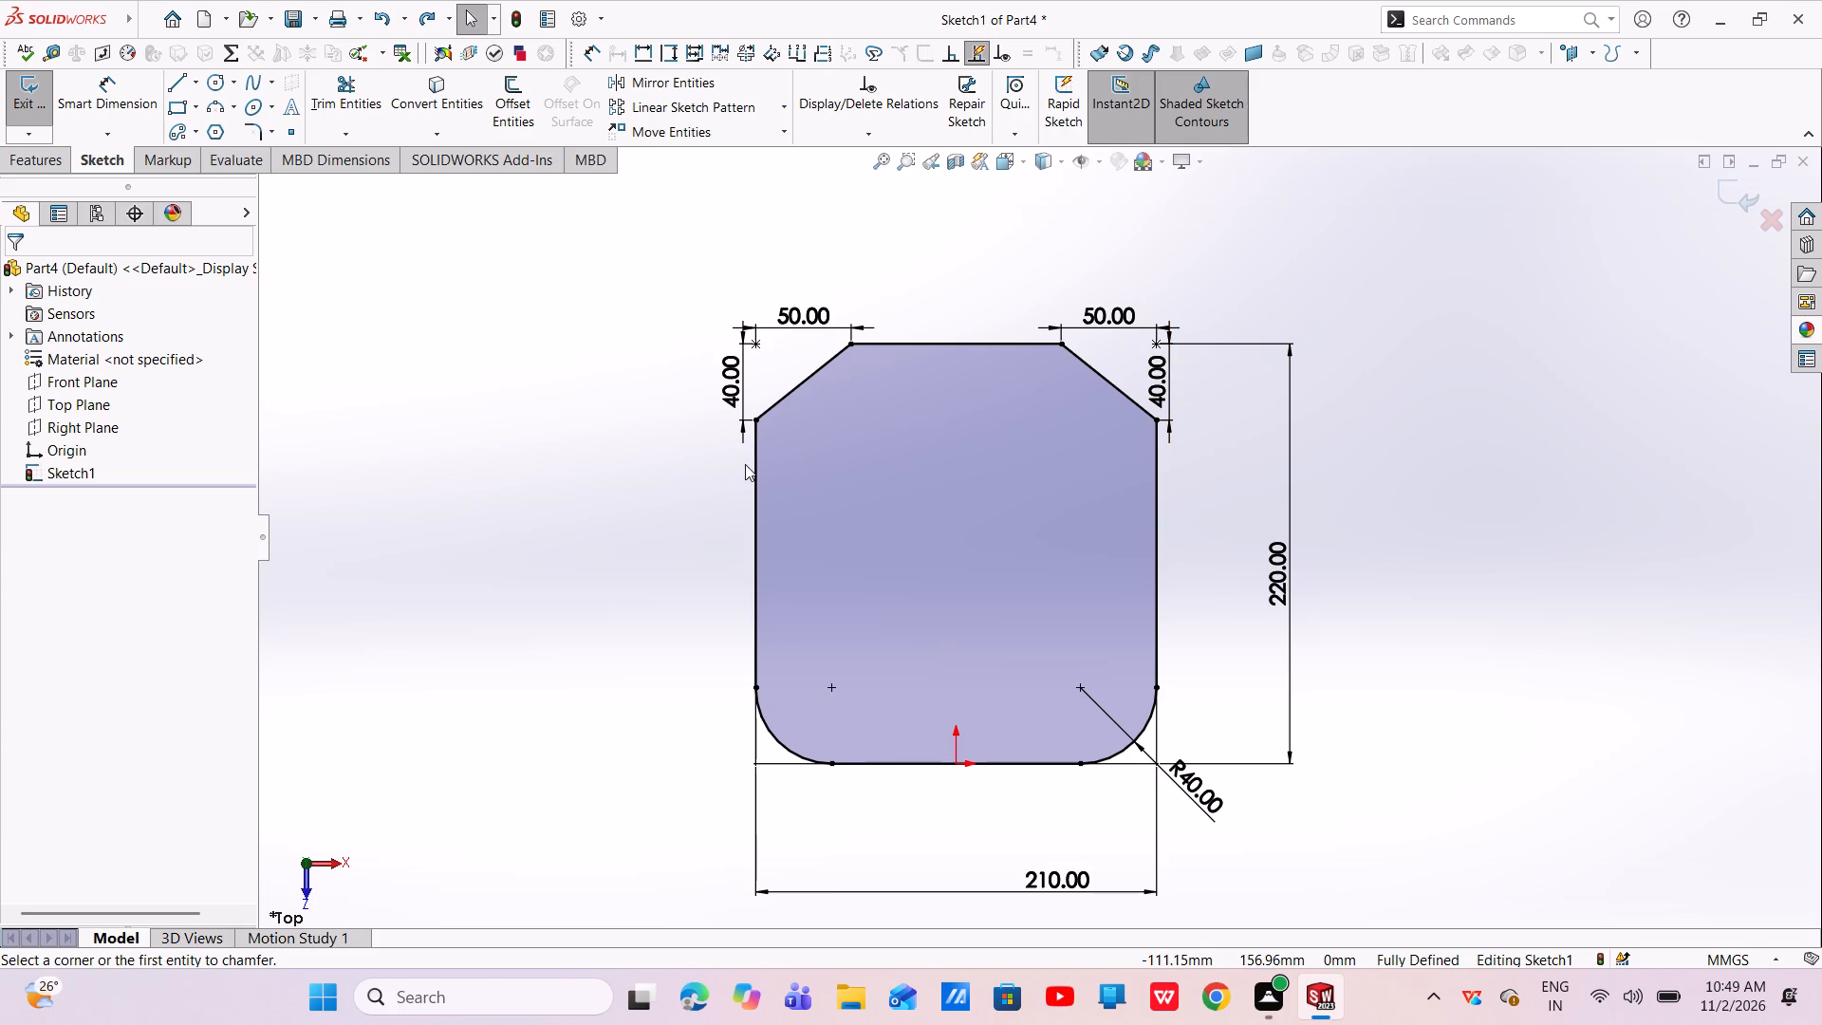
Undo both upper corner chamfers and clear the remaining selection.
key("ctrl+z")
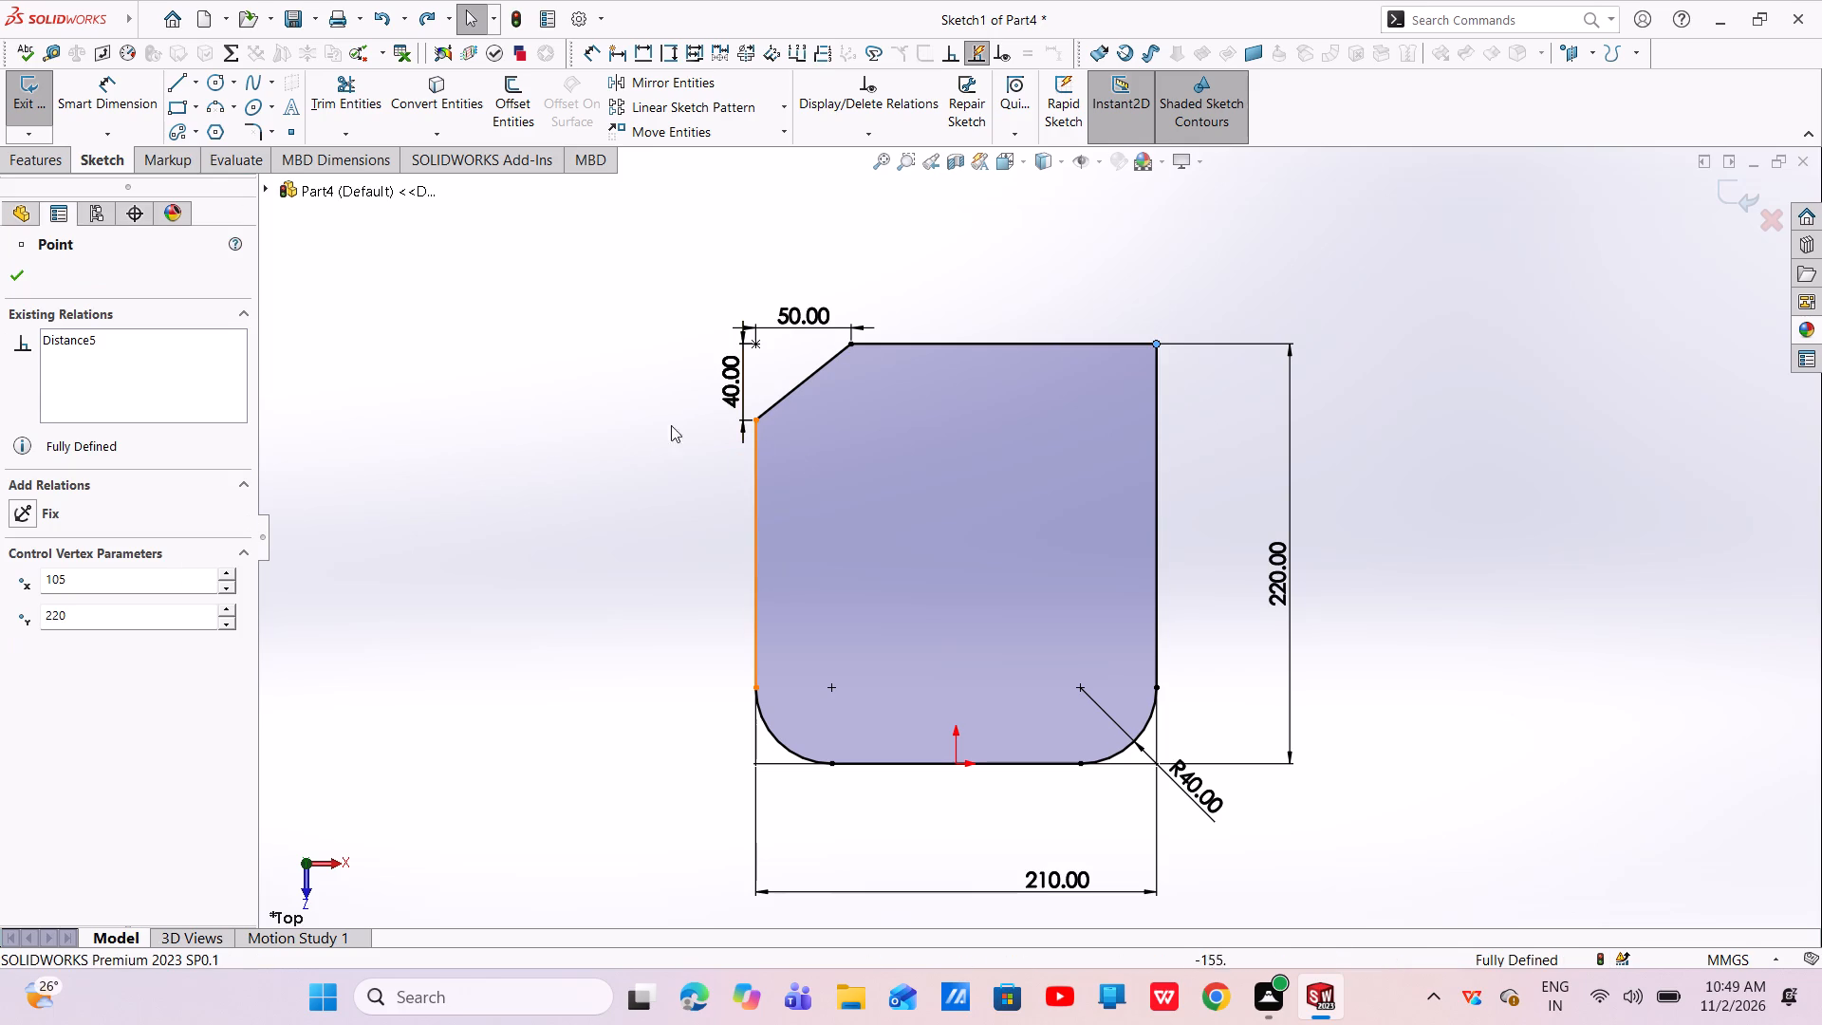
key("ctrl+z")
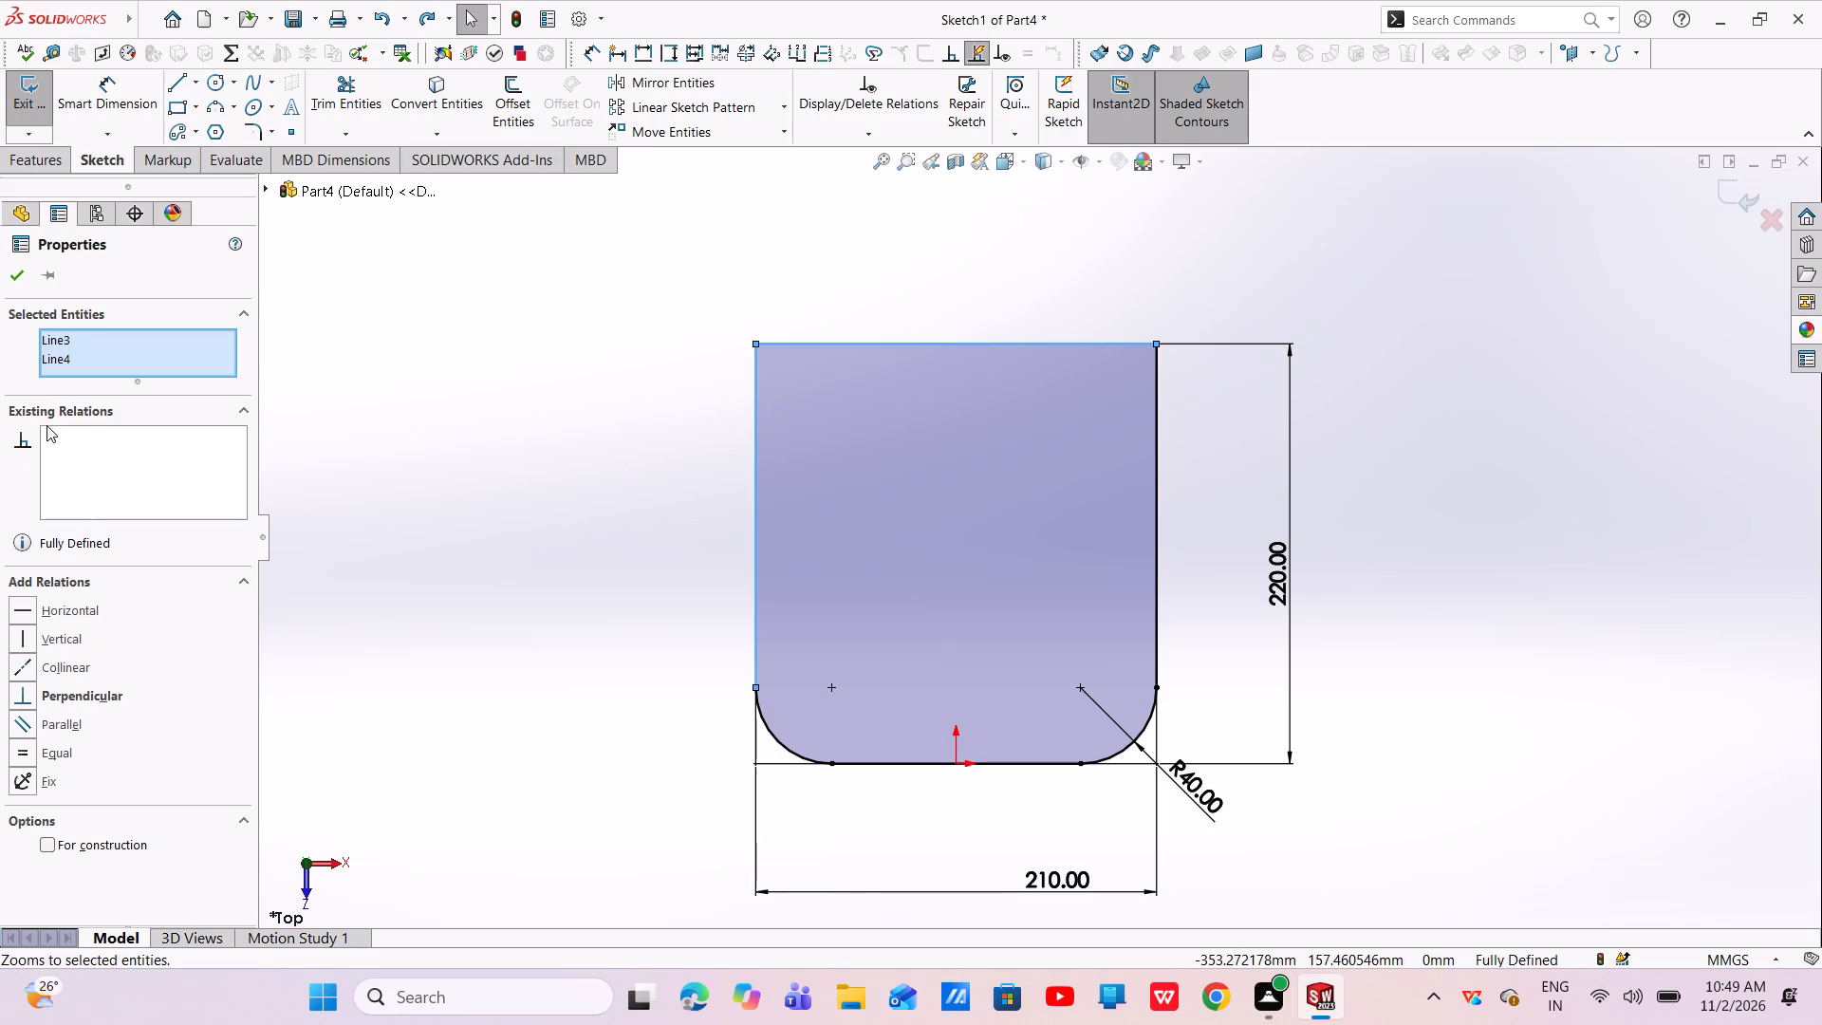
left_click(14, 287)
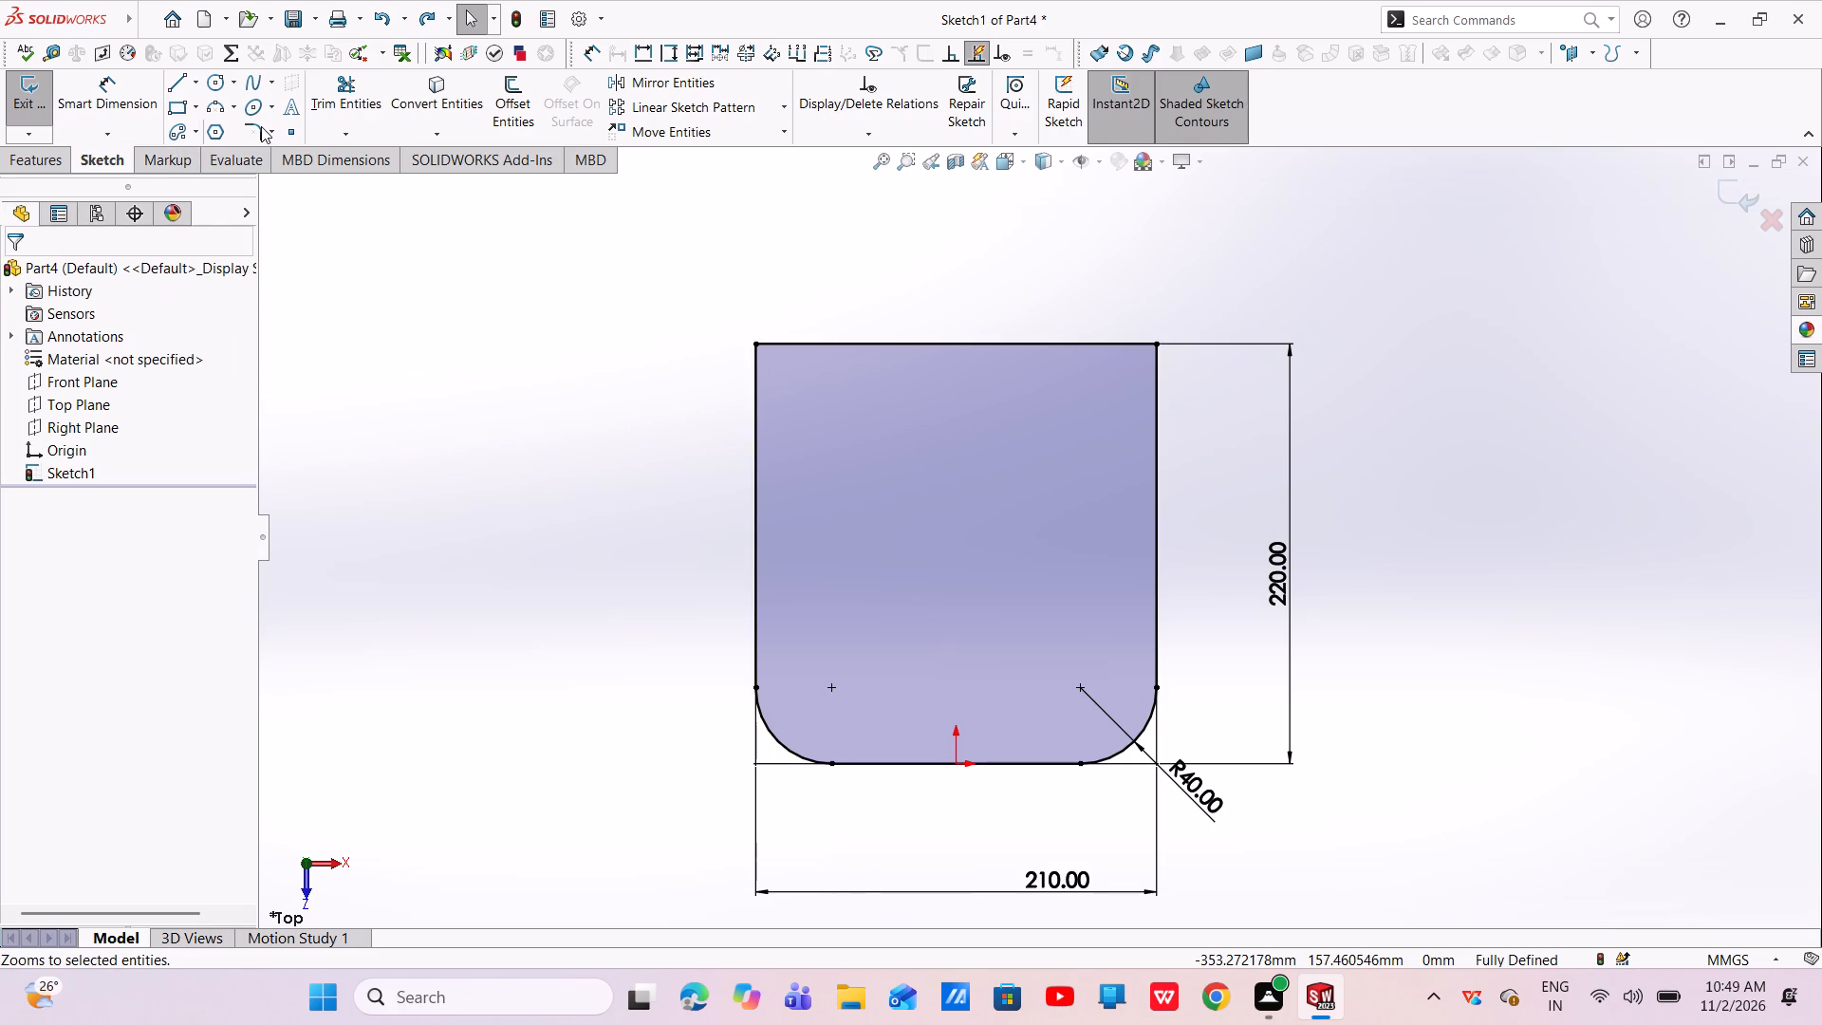
Chamfer the rectangle's upper-left corner by unequal distances, 40 mm along the top edge and 50 mm along the left edge.
left_click(272, 131)
left_click(278, 171)
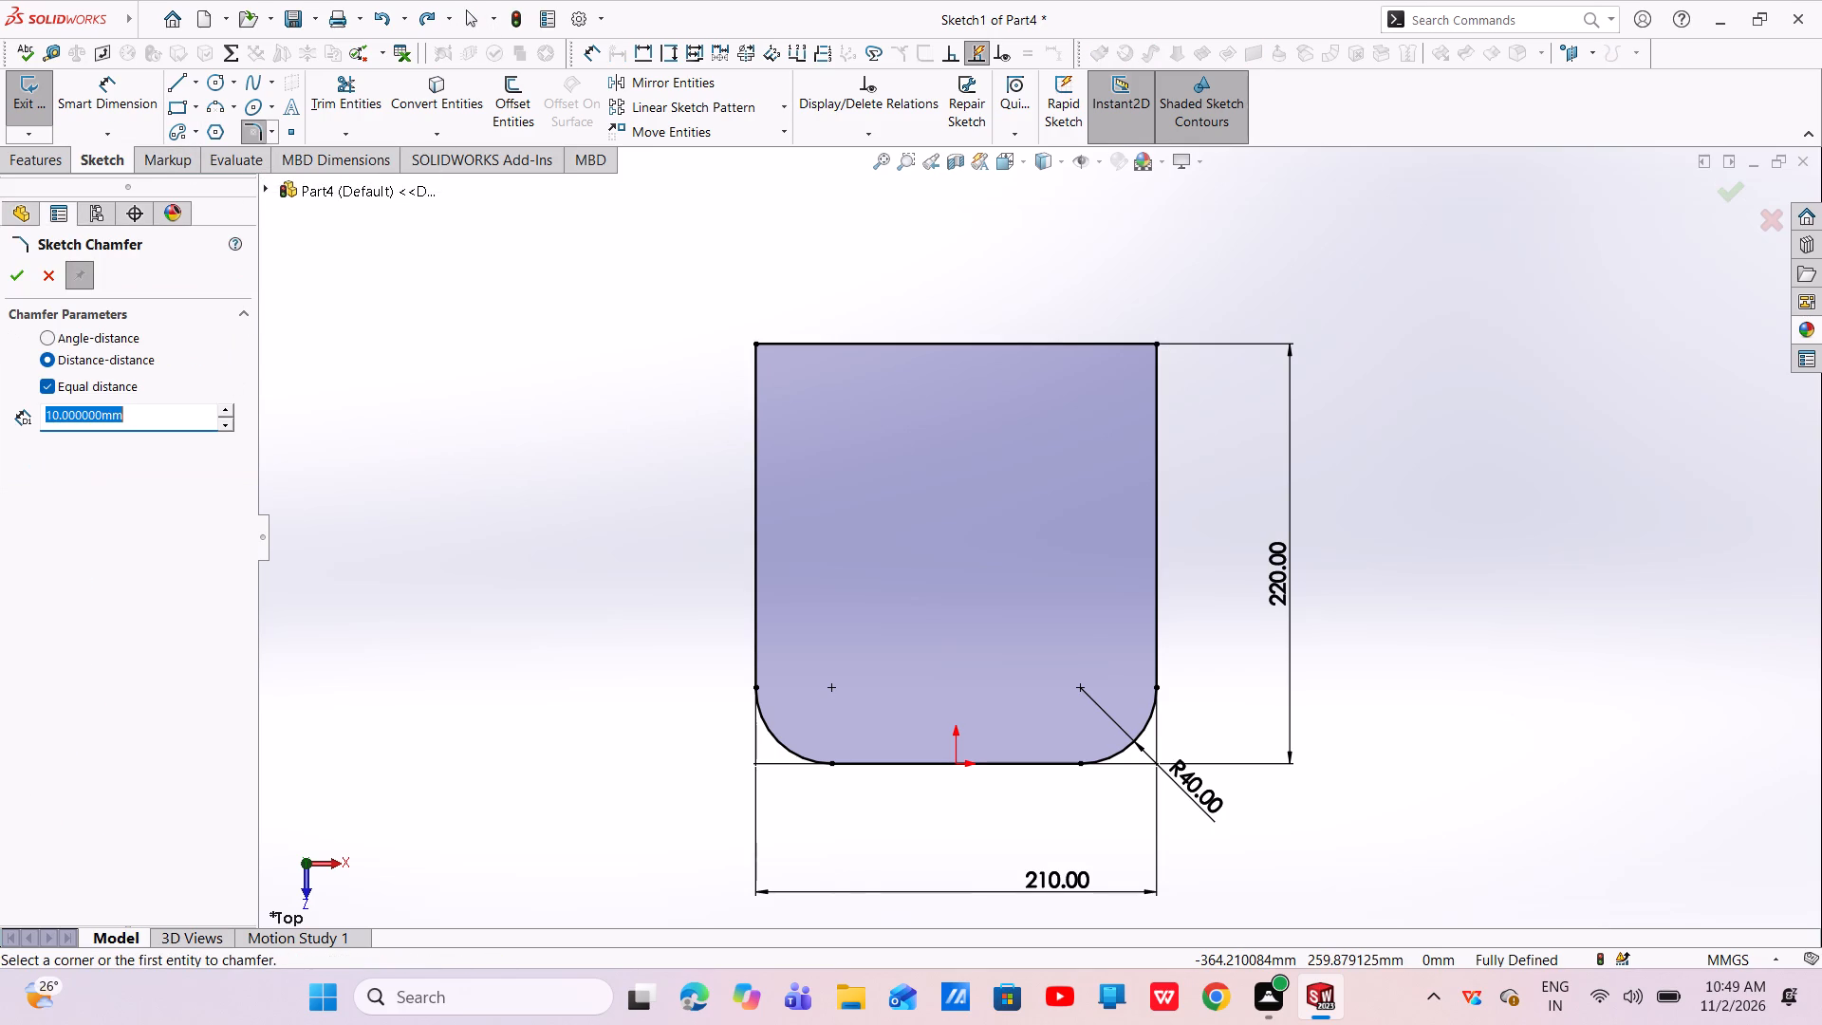
left_click(48, 384)
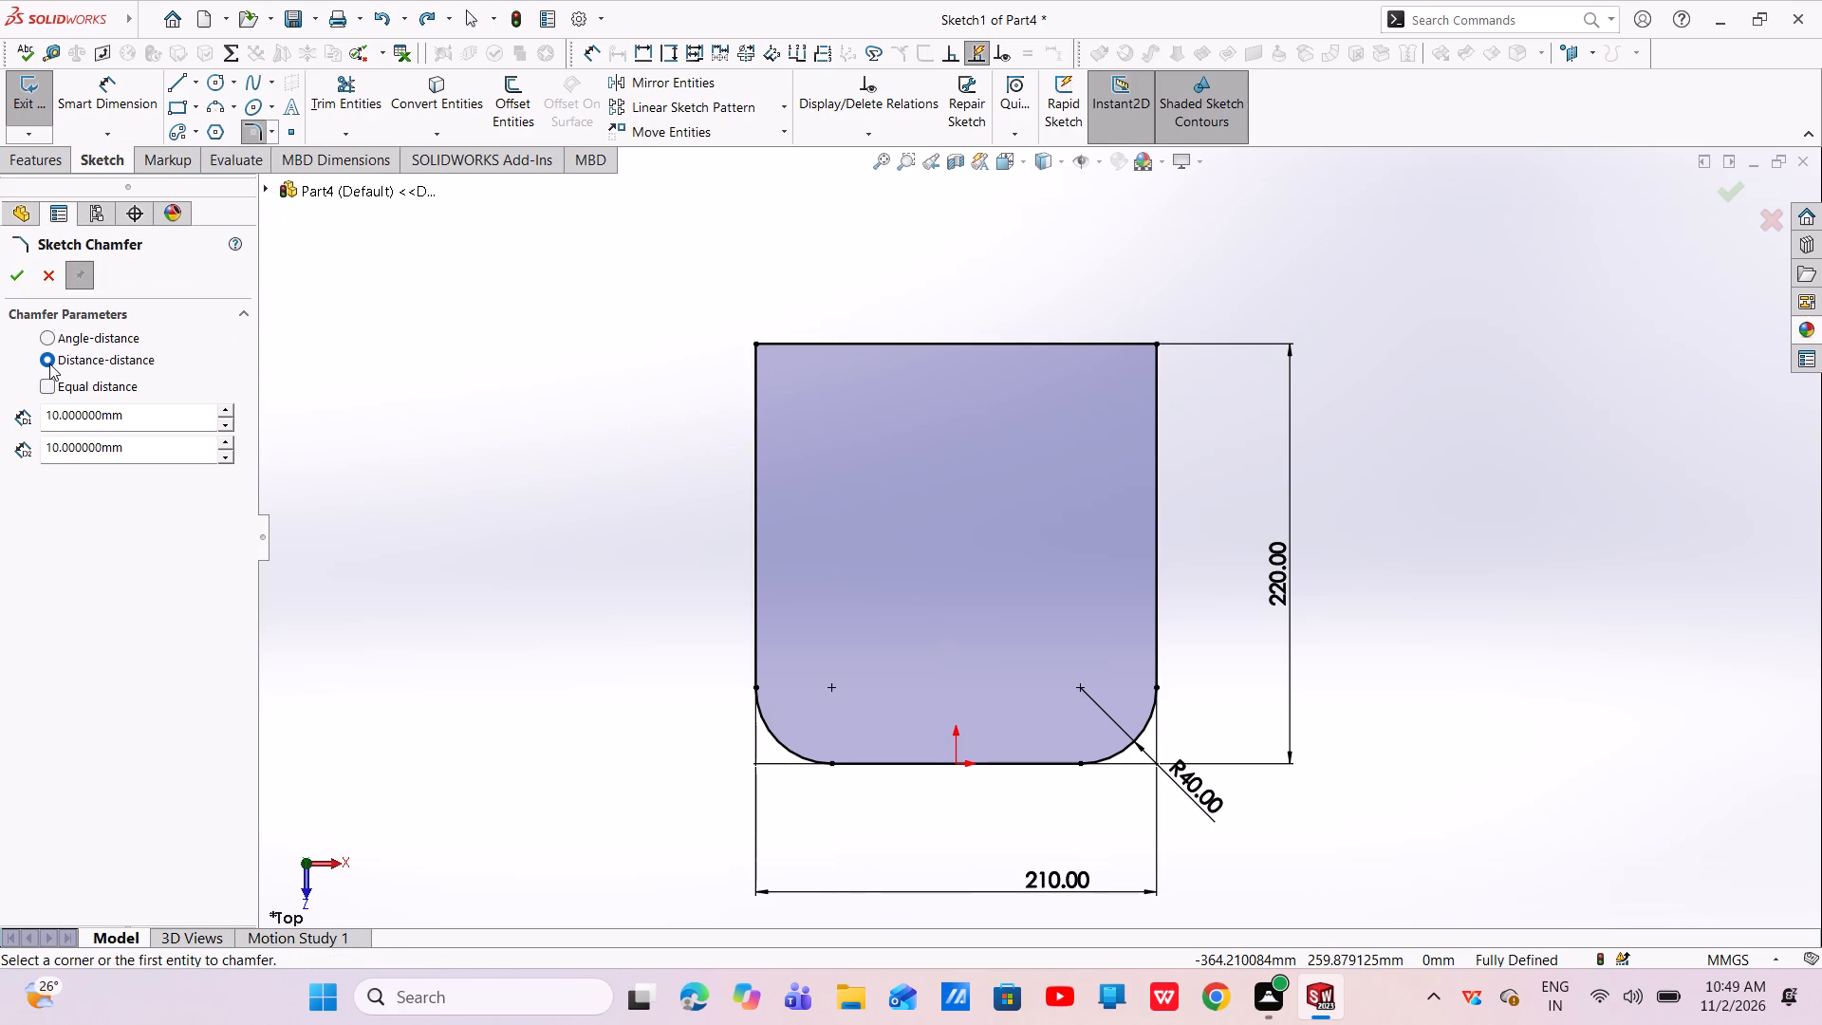
left_click_drag(134, 413, 21, 428)
key("BackSpace")
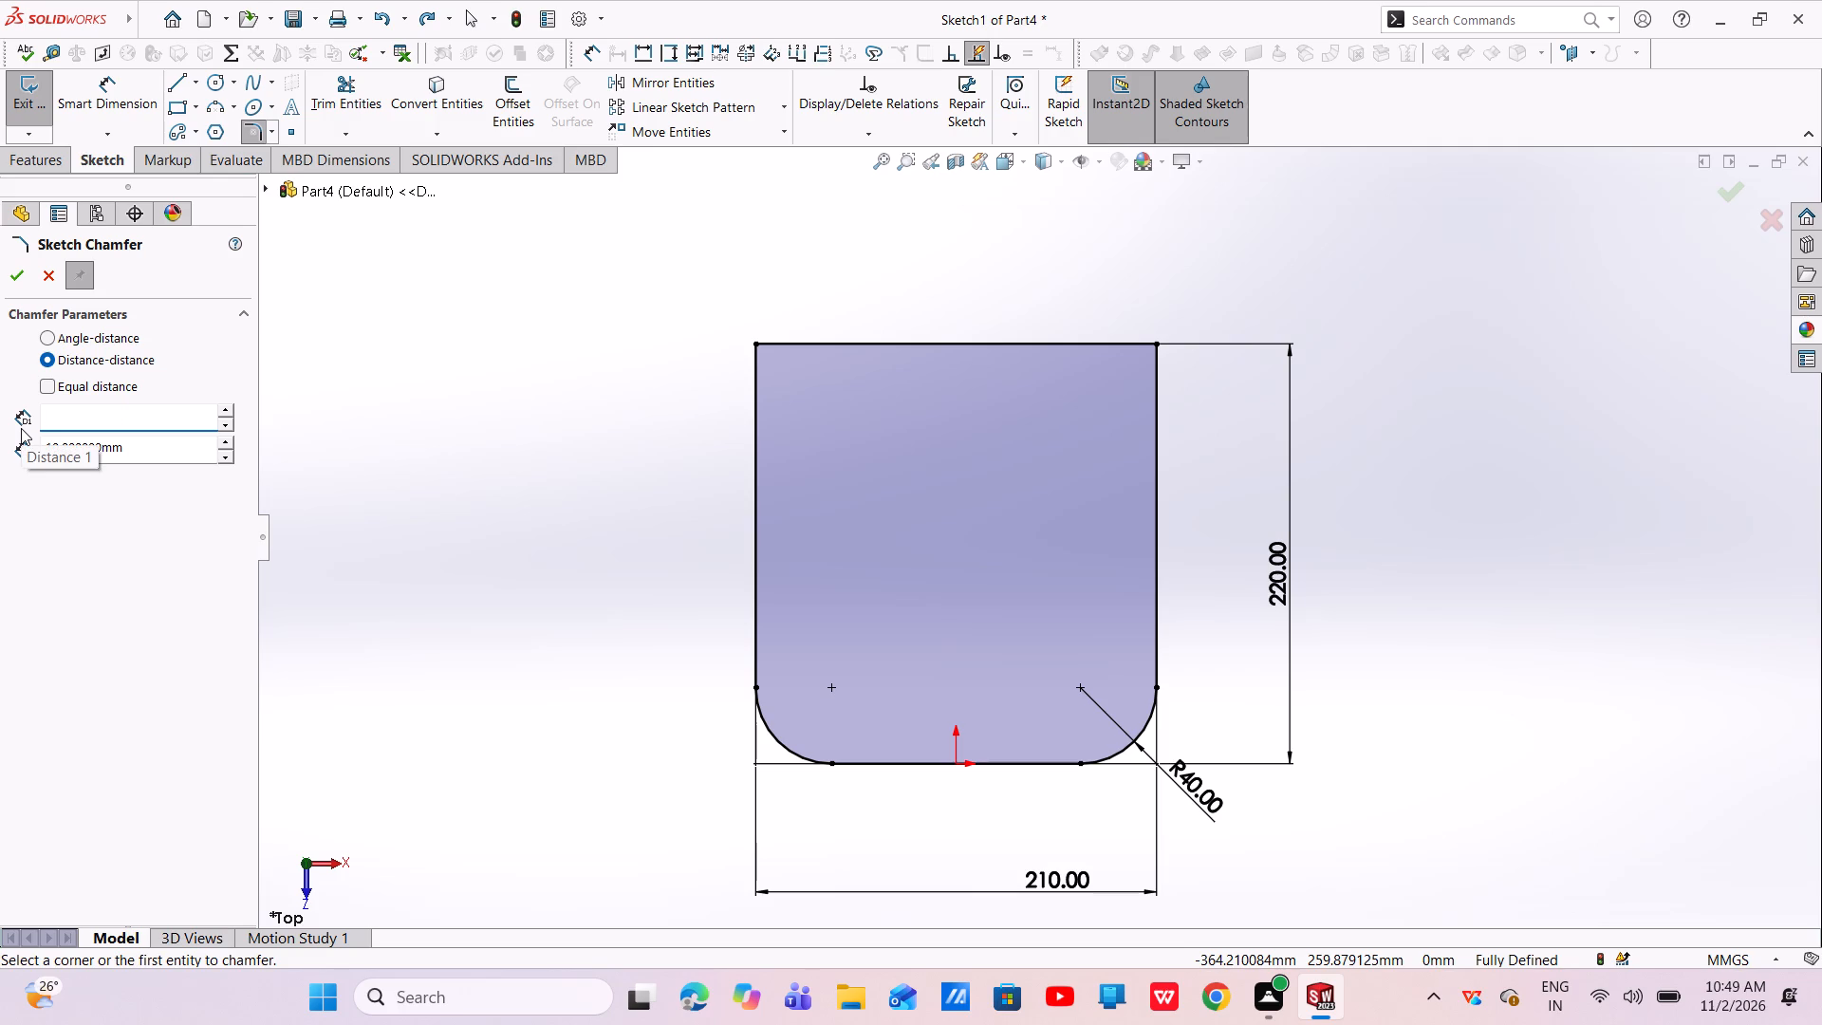
type("40")
key("Return")
left_click_drag(206, 452, 44, 469)
key("BackSpace")
type("50")
key("Return")
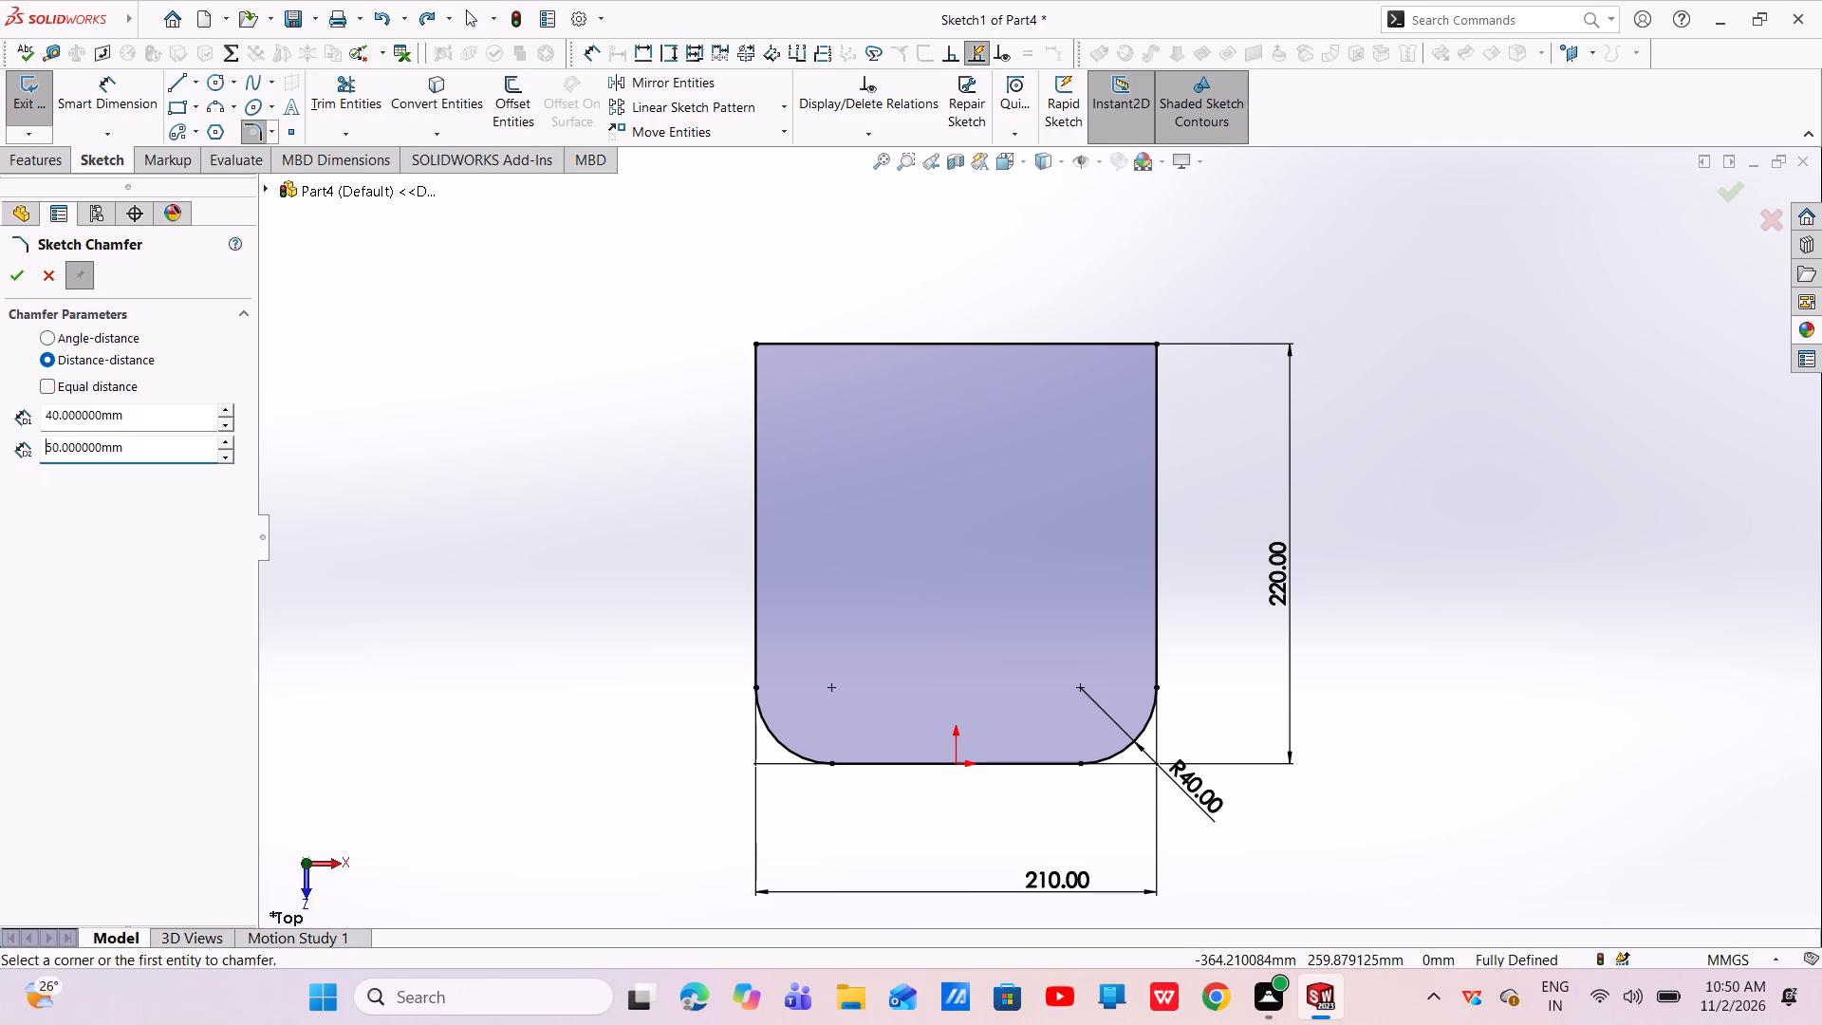
left_click(767, 345)
left_click(755, 373)
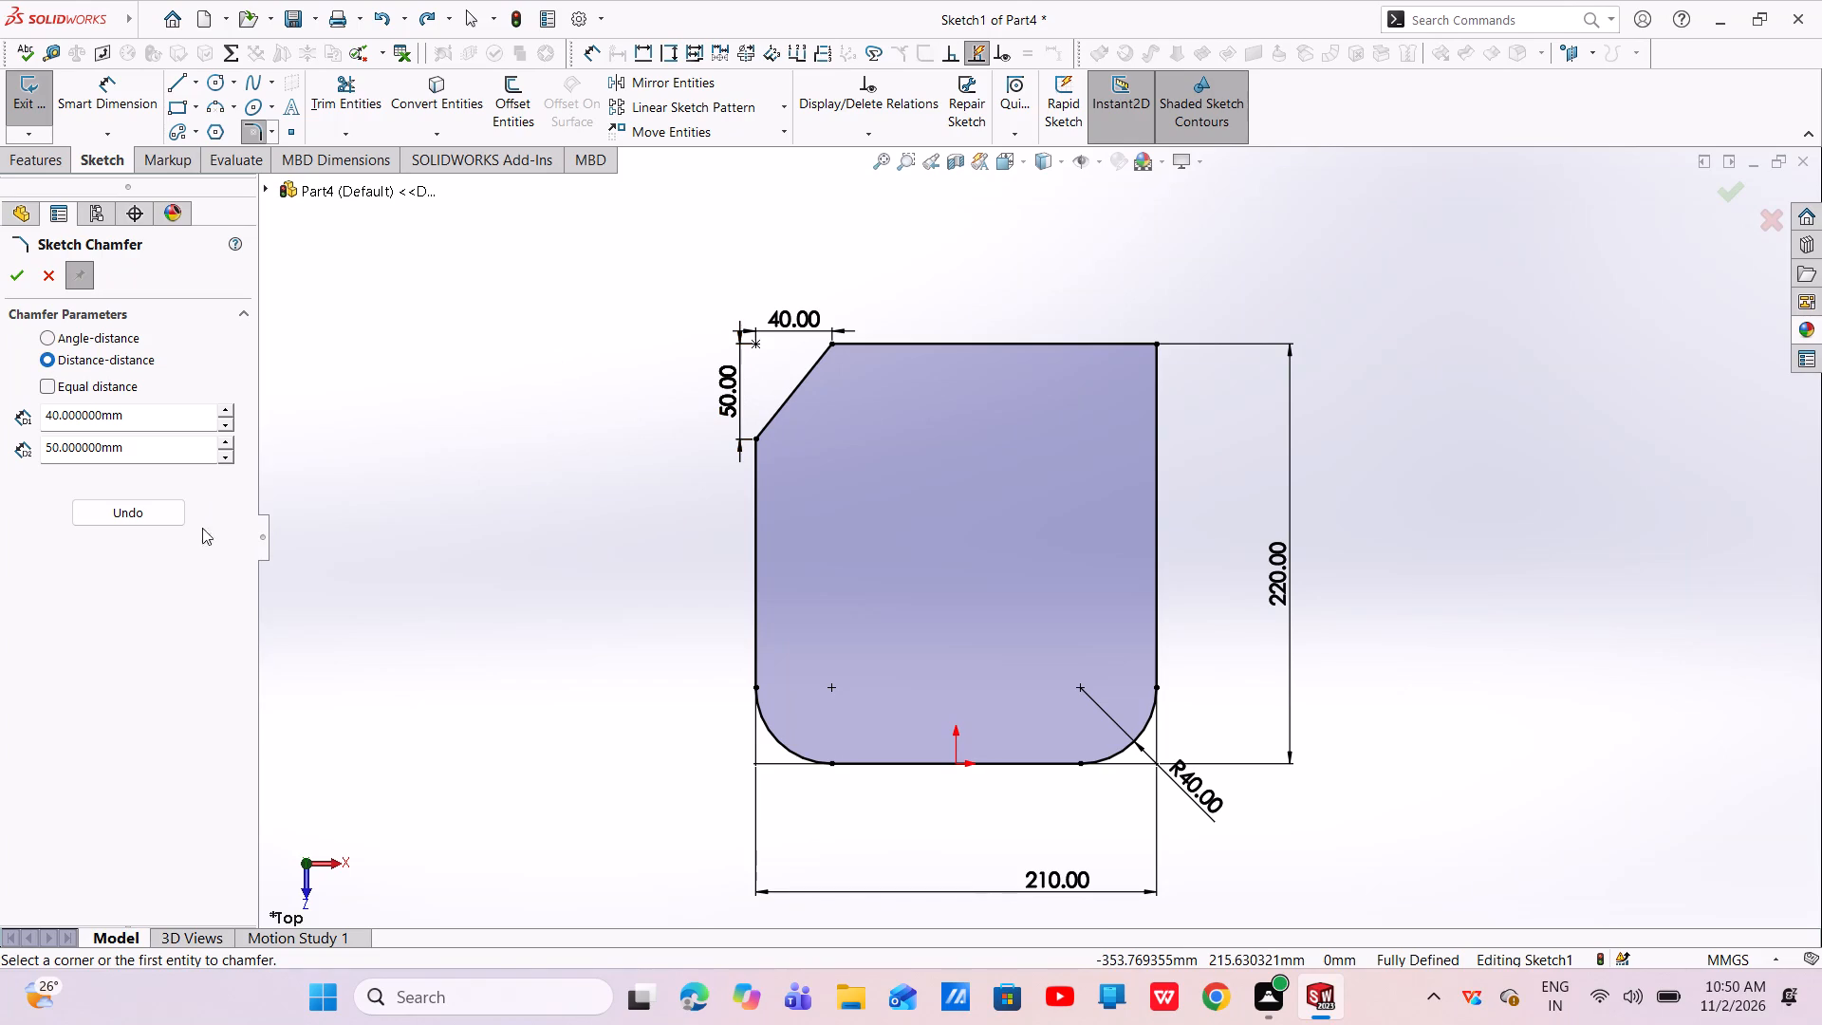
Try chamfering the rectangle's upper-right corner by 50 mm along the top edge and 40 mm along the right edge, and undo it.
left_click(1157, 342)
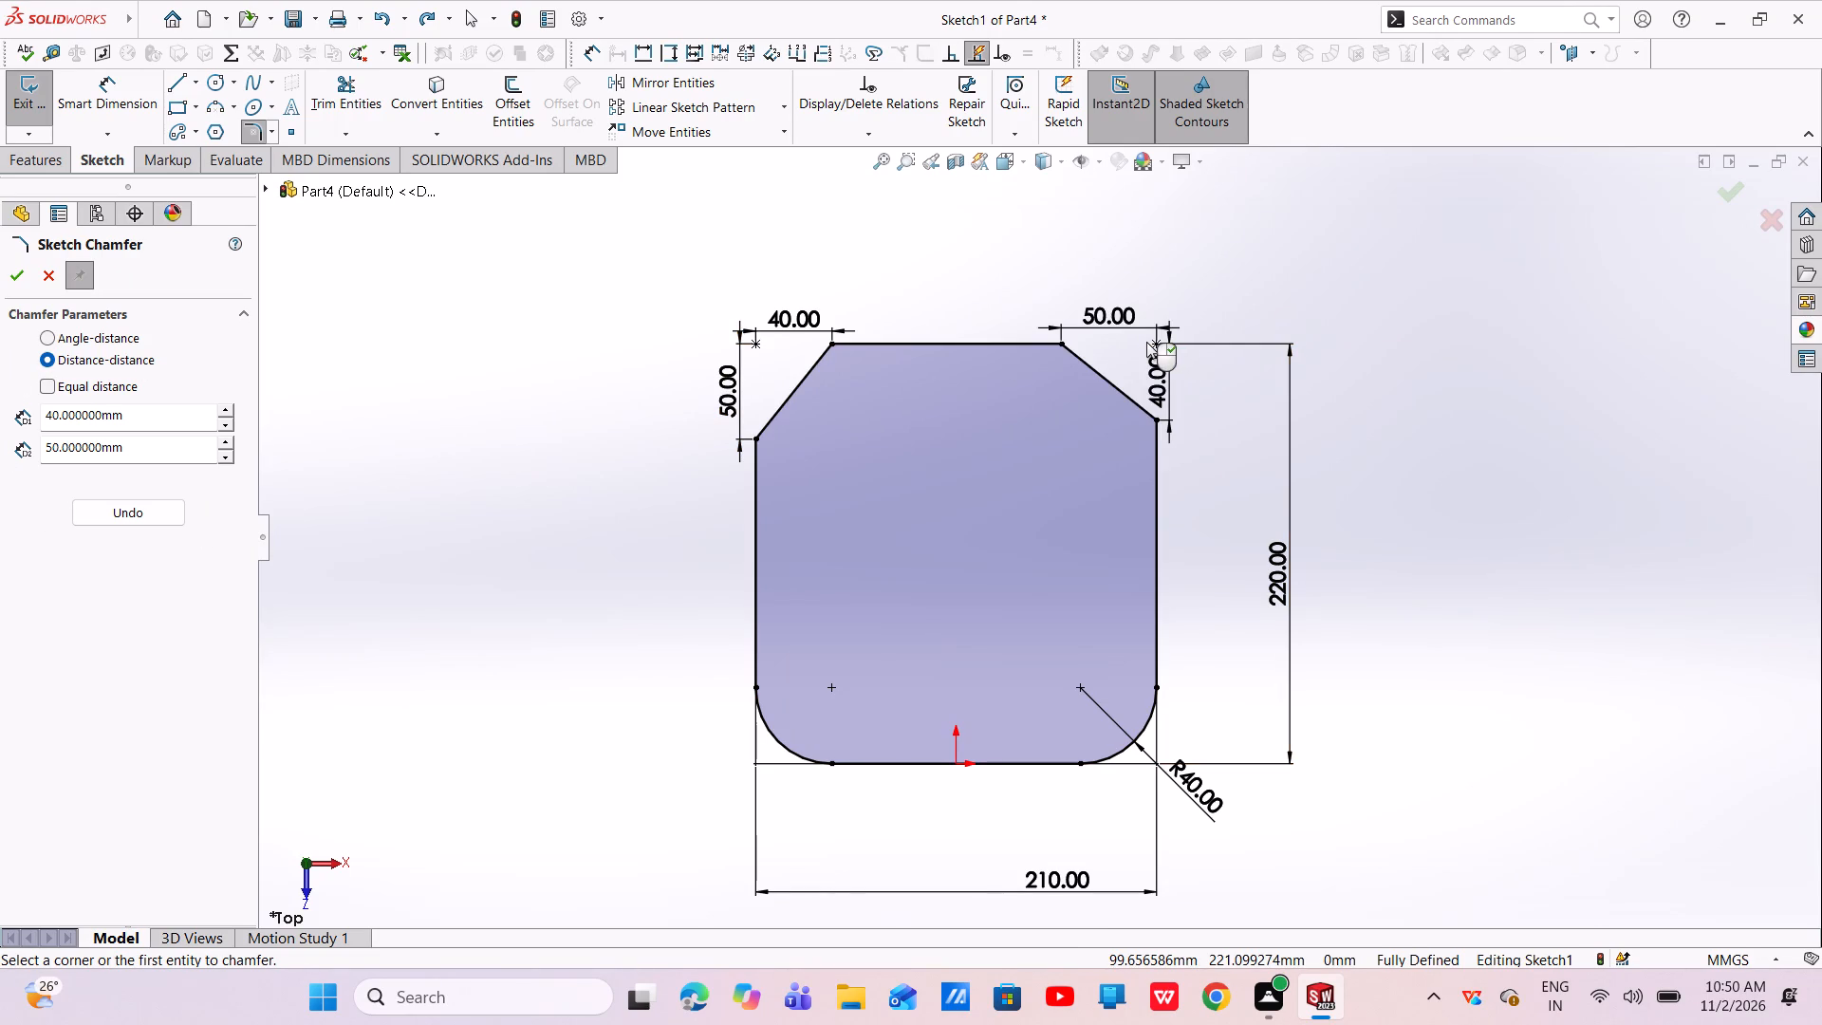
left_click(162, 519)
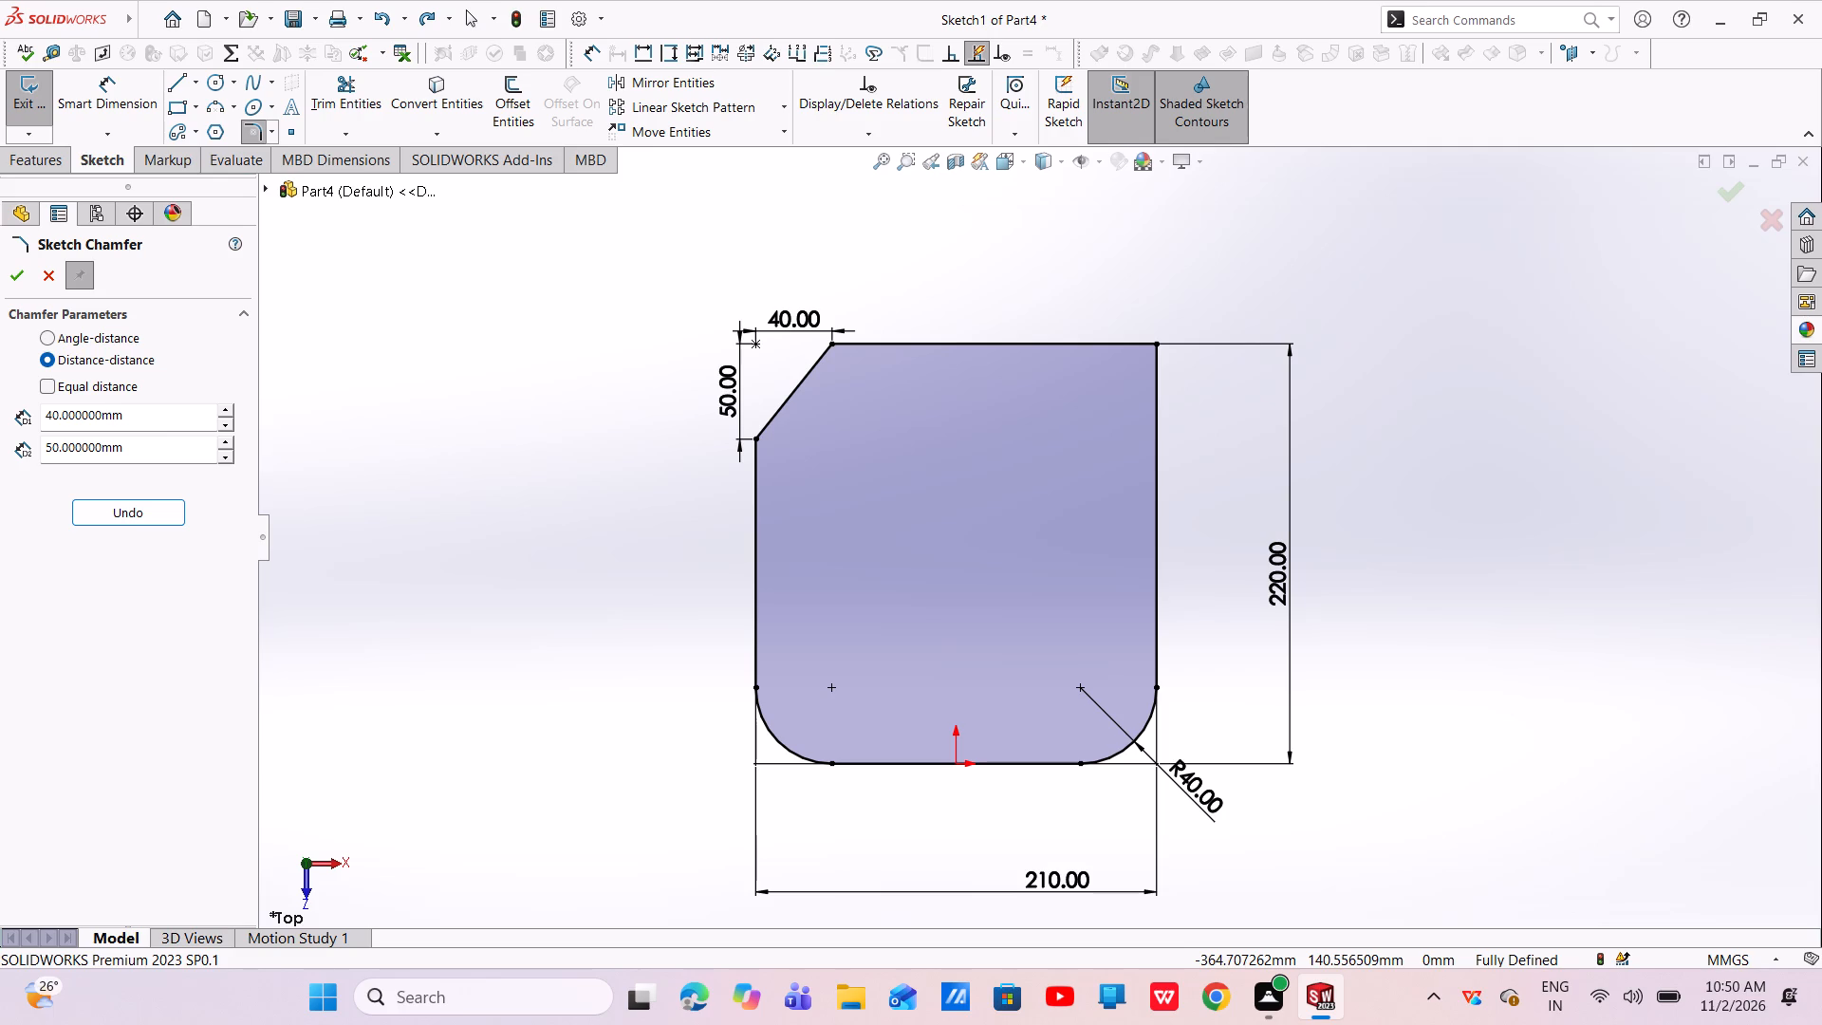
Chamfer the rectangle's upper-right corner with distances of 50 mm and 40 mm, placing 40 mm along the top edge and 50 mm along the right edge.
left_click(49, 445)
key("BackSpace")
key("4")
left_click(51, 411)
key("BackSpace")
key("5")
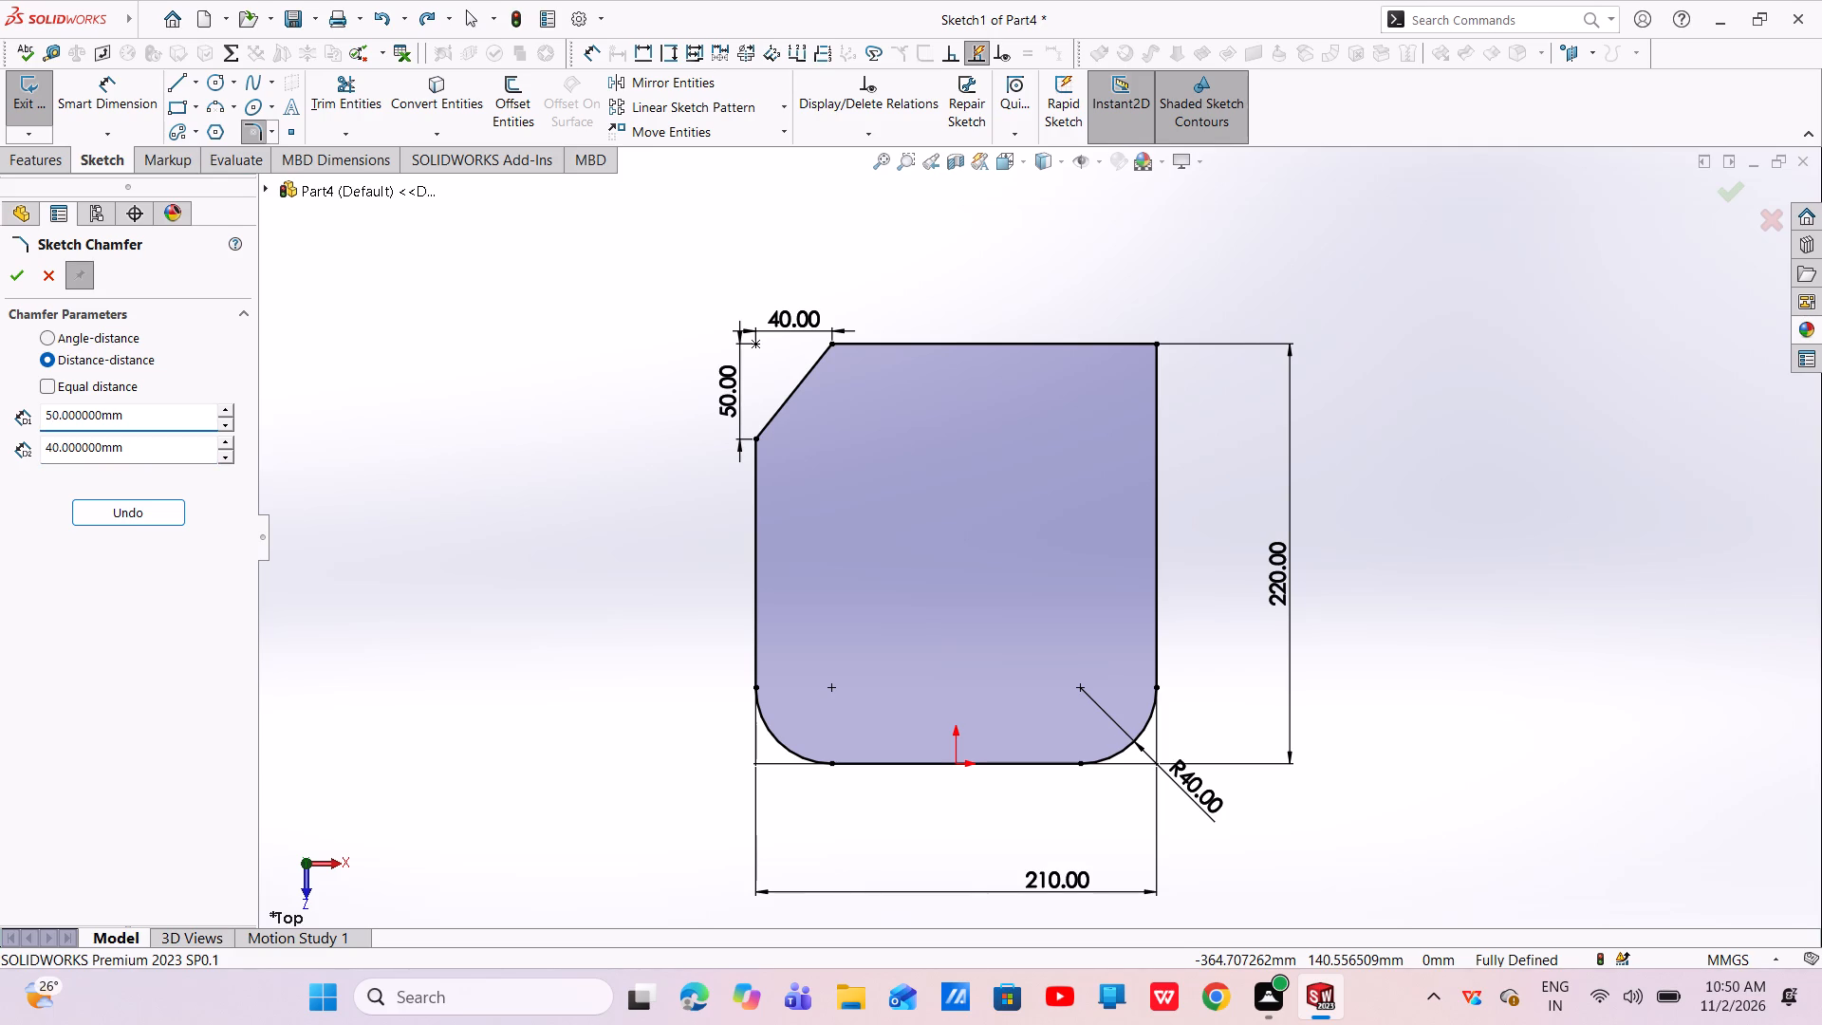
key("Return")
left_click(1158, 342)
right_click(1158, 342)
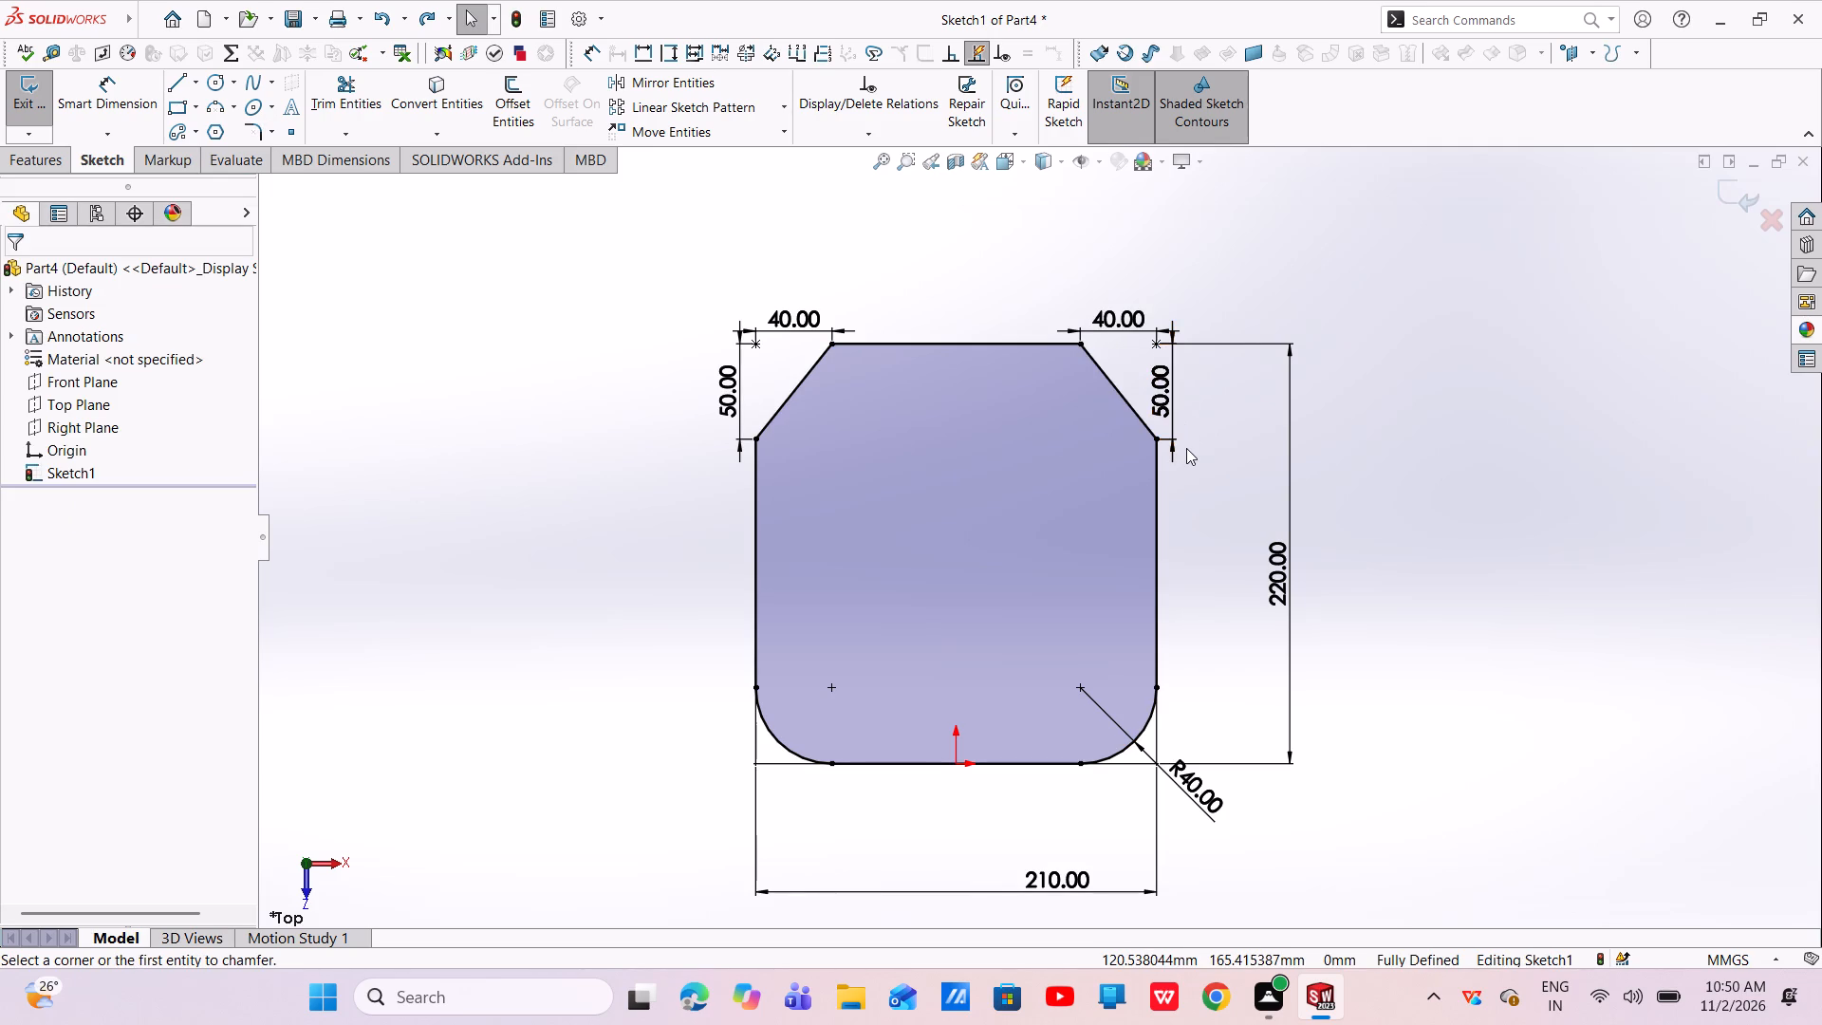
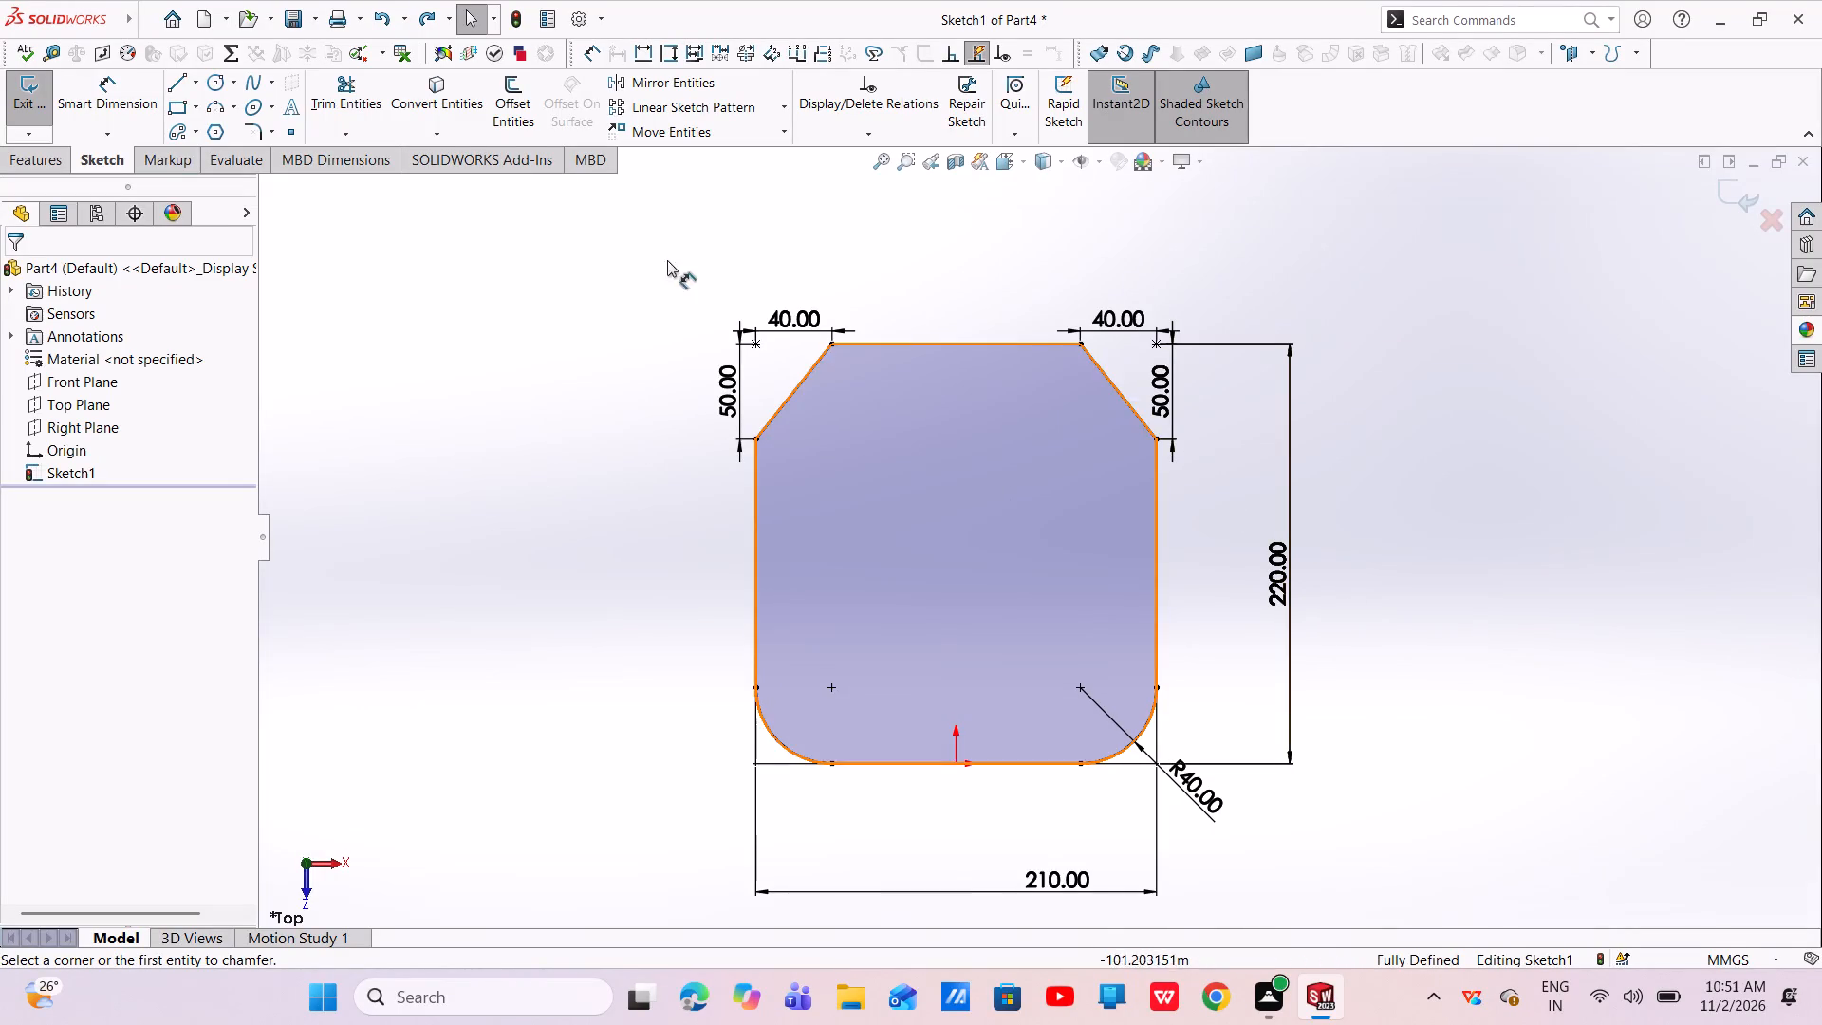
Sketch a round-topped open slot about 16 mm wide with 16 mm straight sides, rising from the bottom edge just right of the origin.
left_click(171, 86)
scroll(988, 775, "down", 6)
left_click(1016, 620)
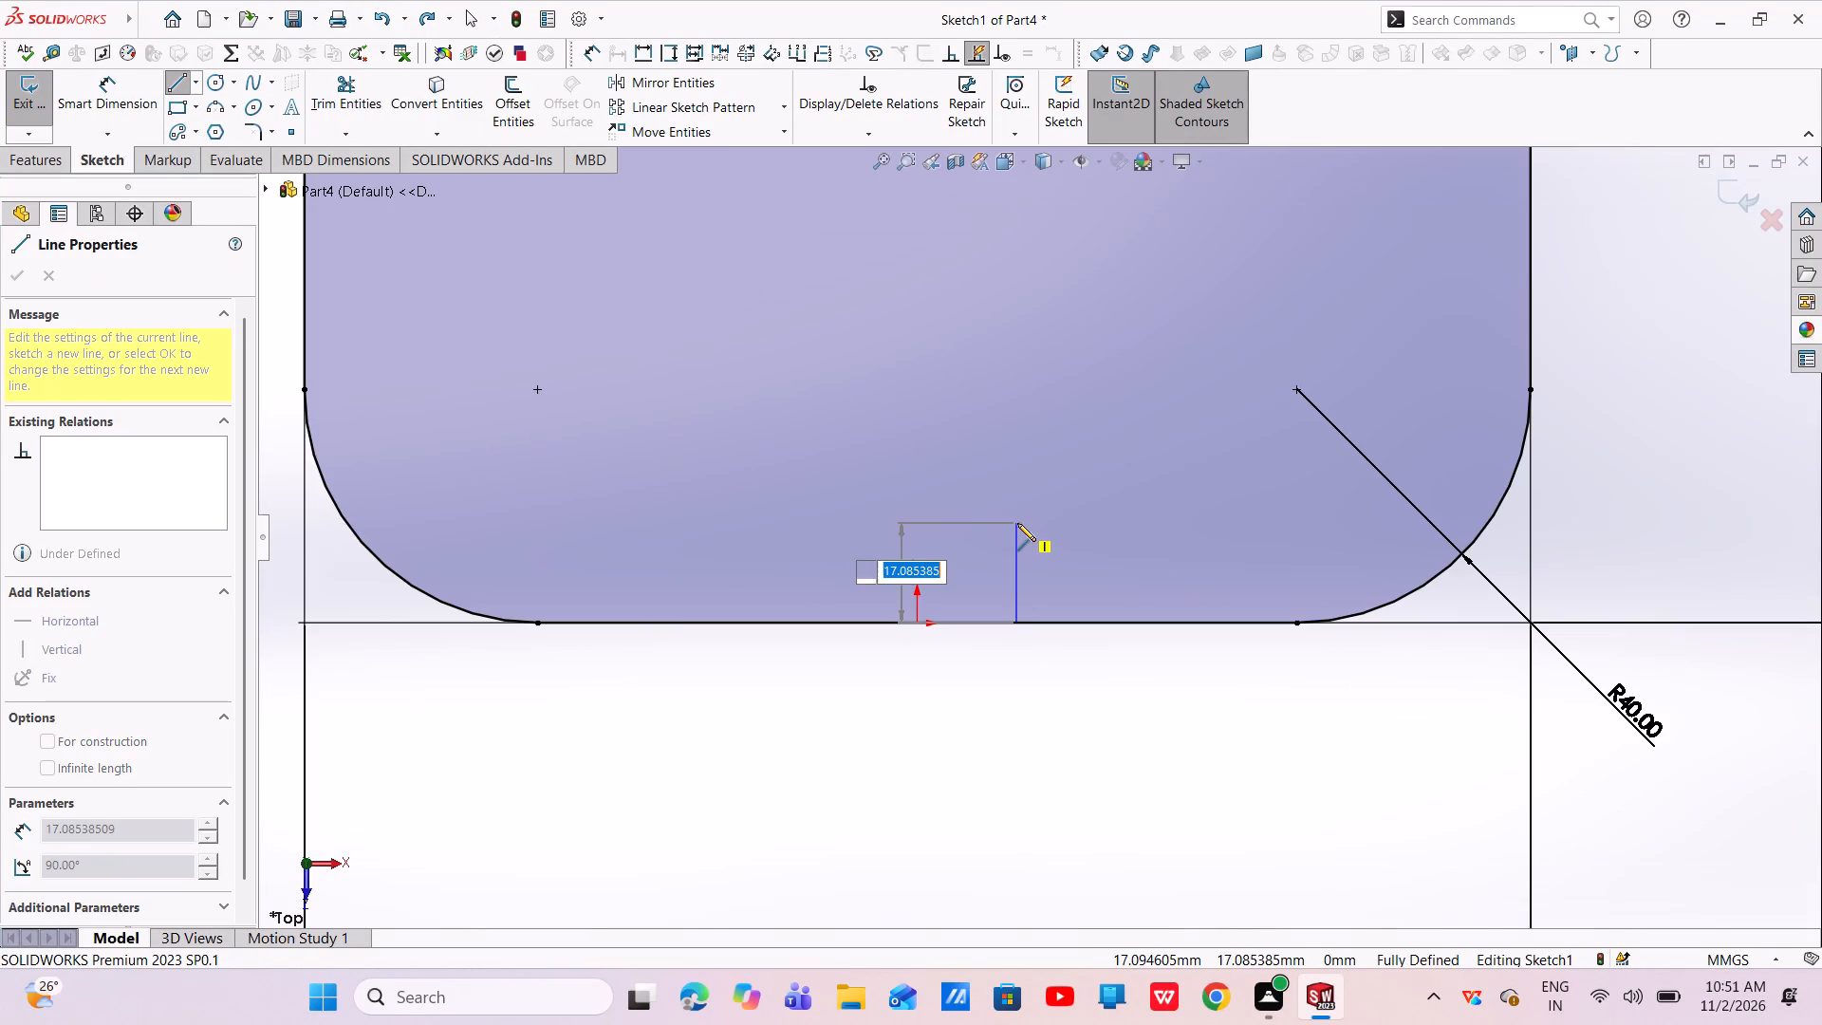
left_click(1020, 531)
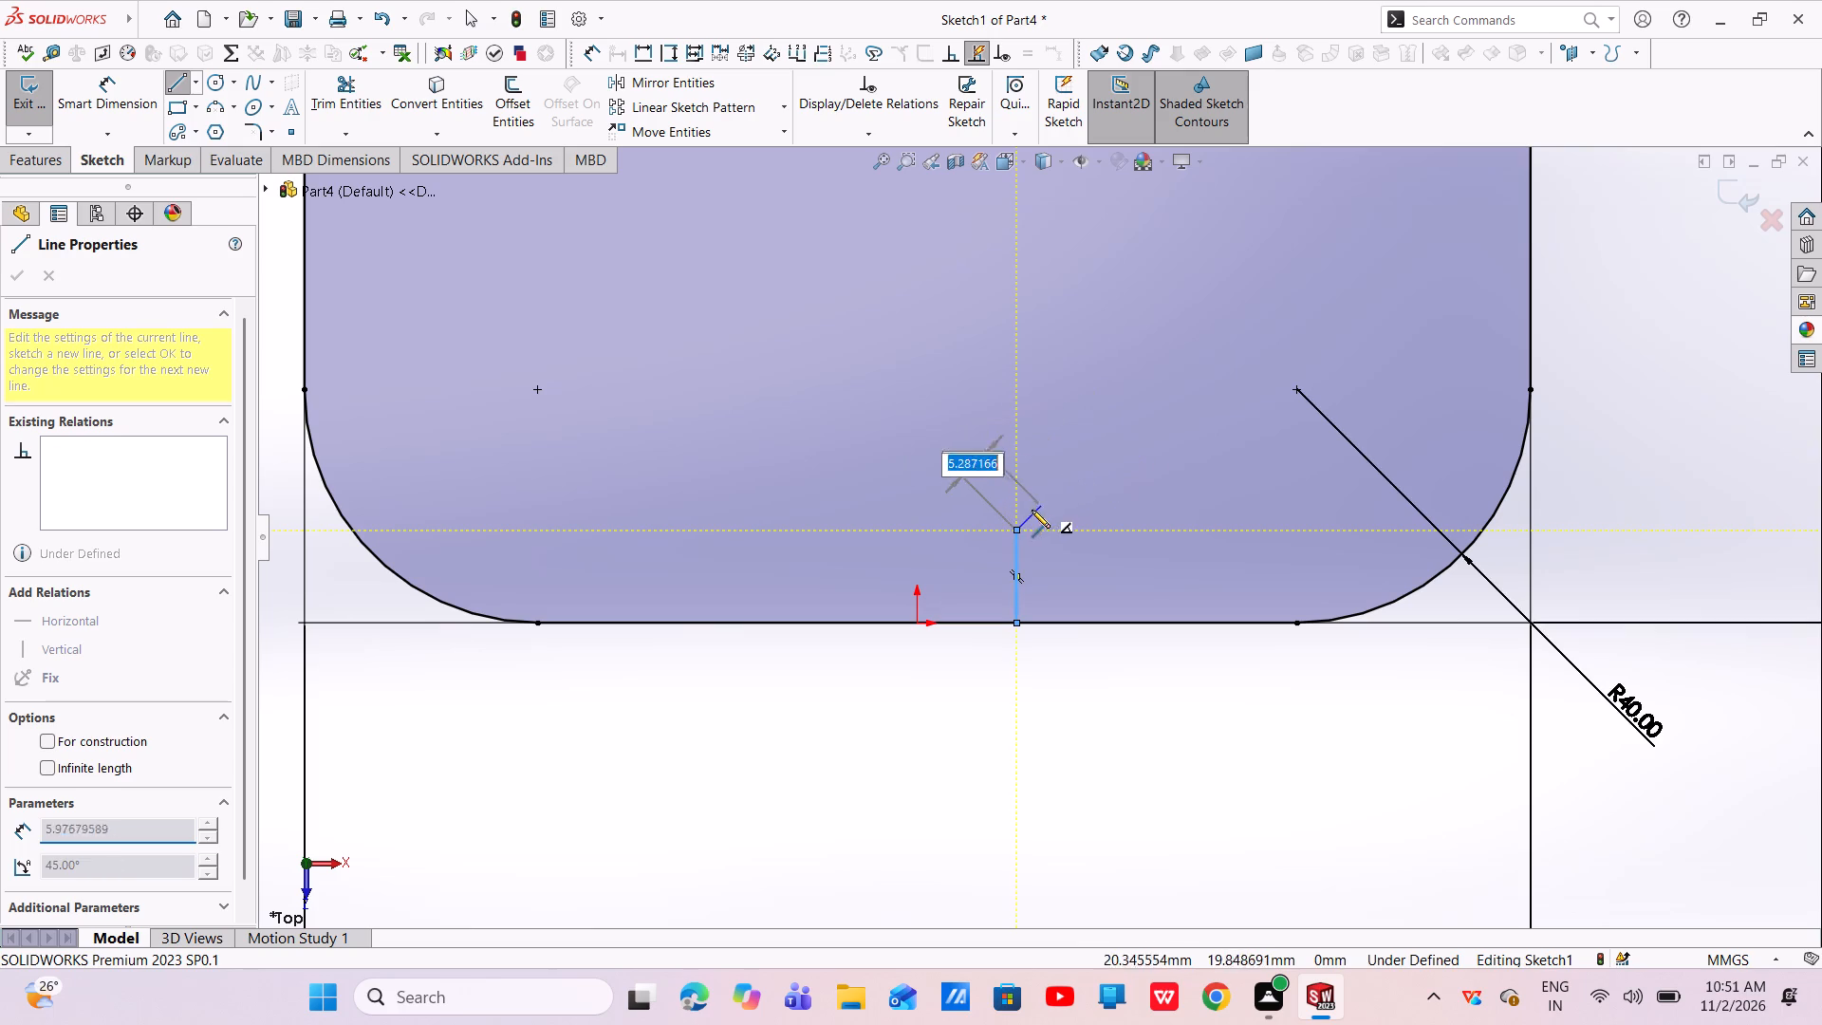
left_click(1108, 528)
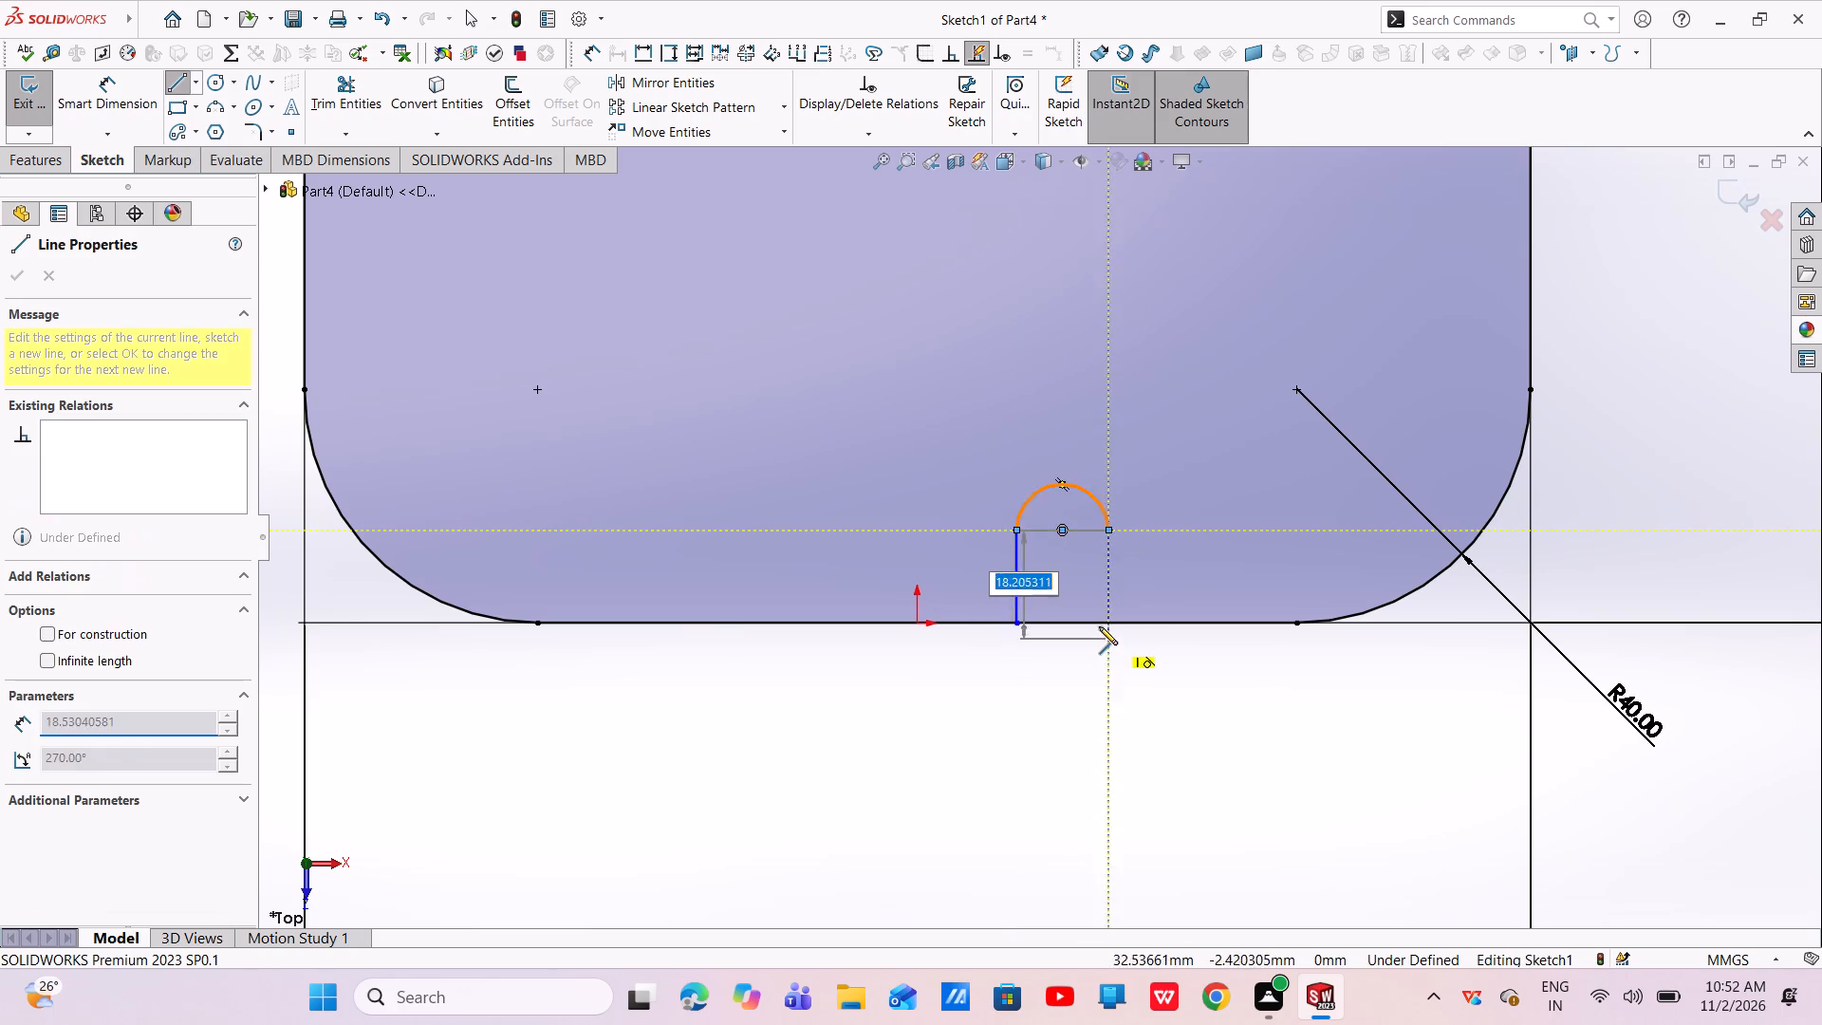
left_click(1105, 629)
right_click(1105, 629)
left_click(1124, 643)
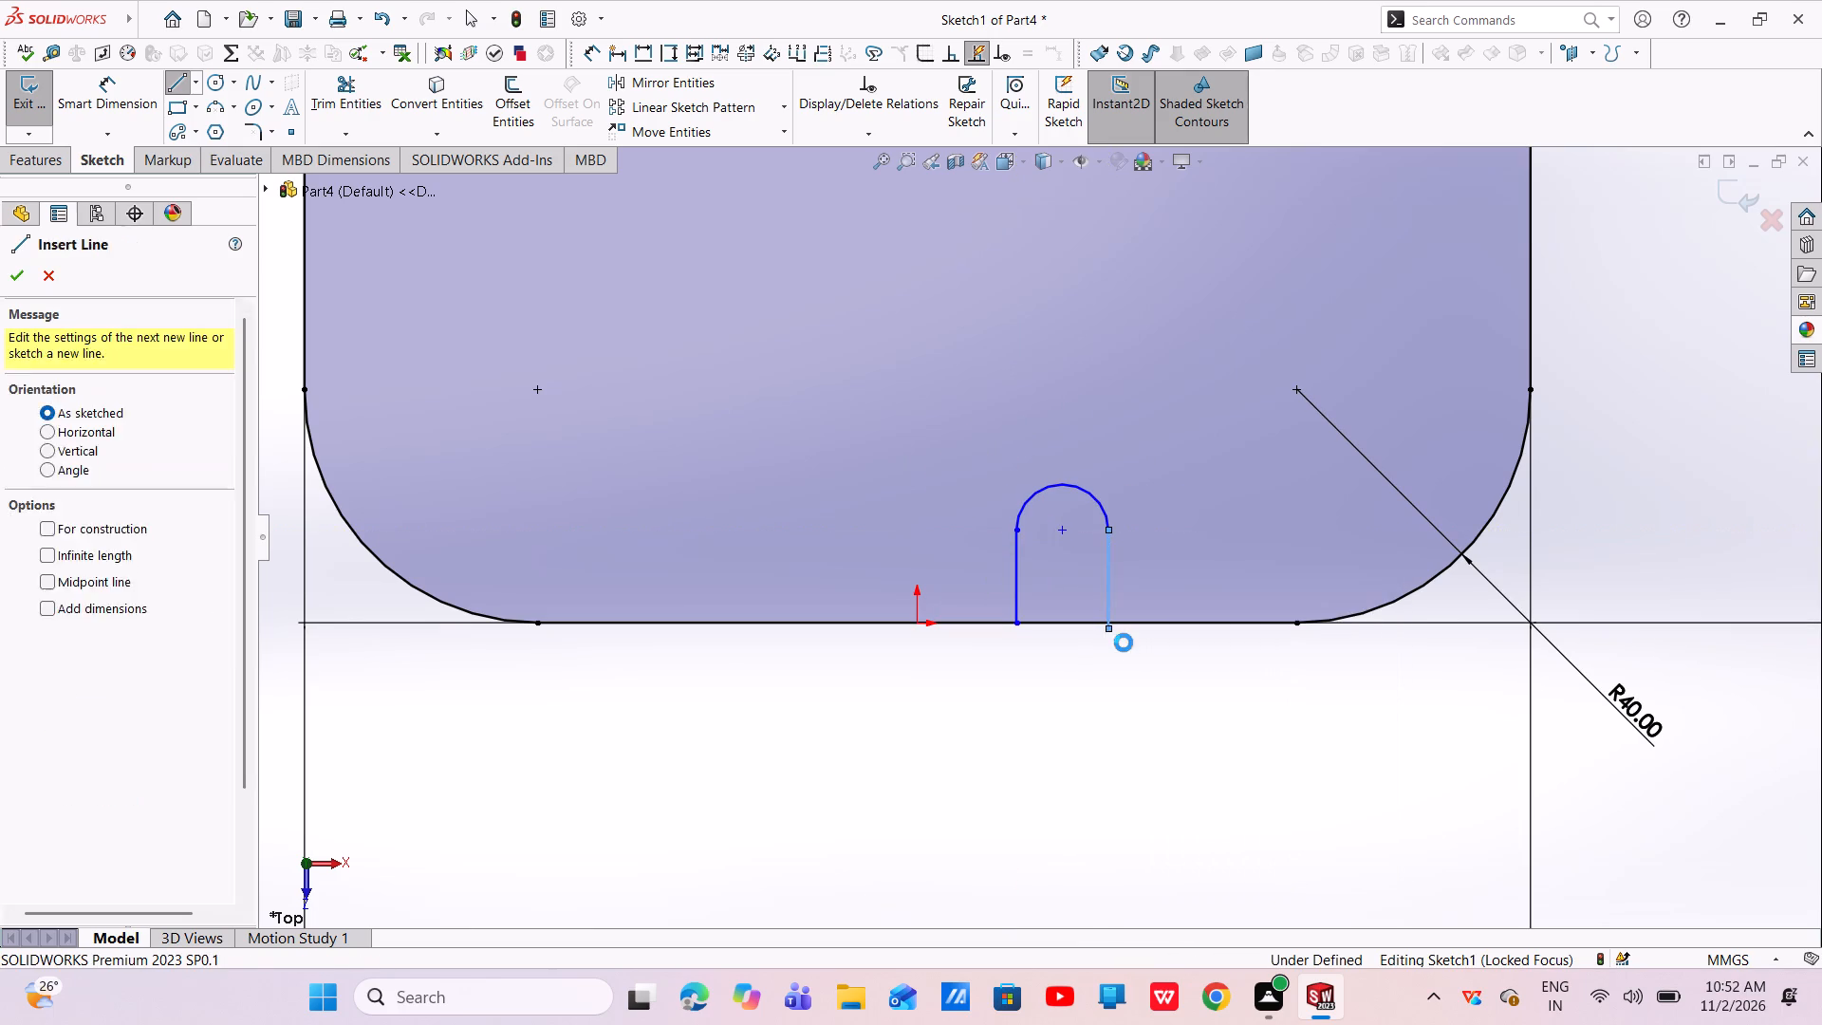
scroll(1122, 643, "down", 5)
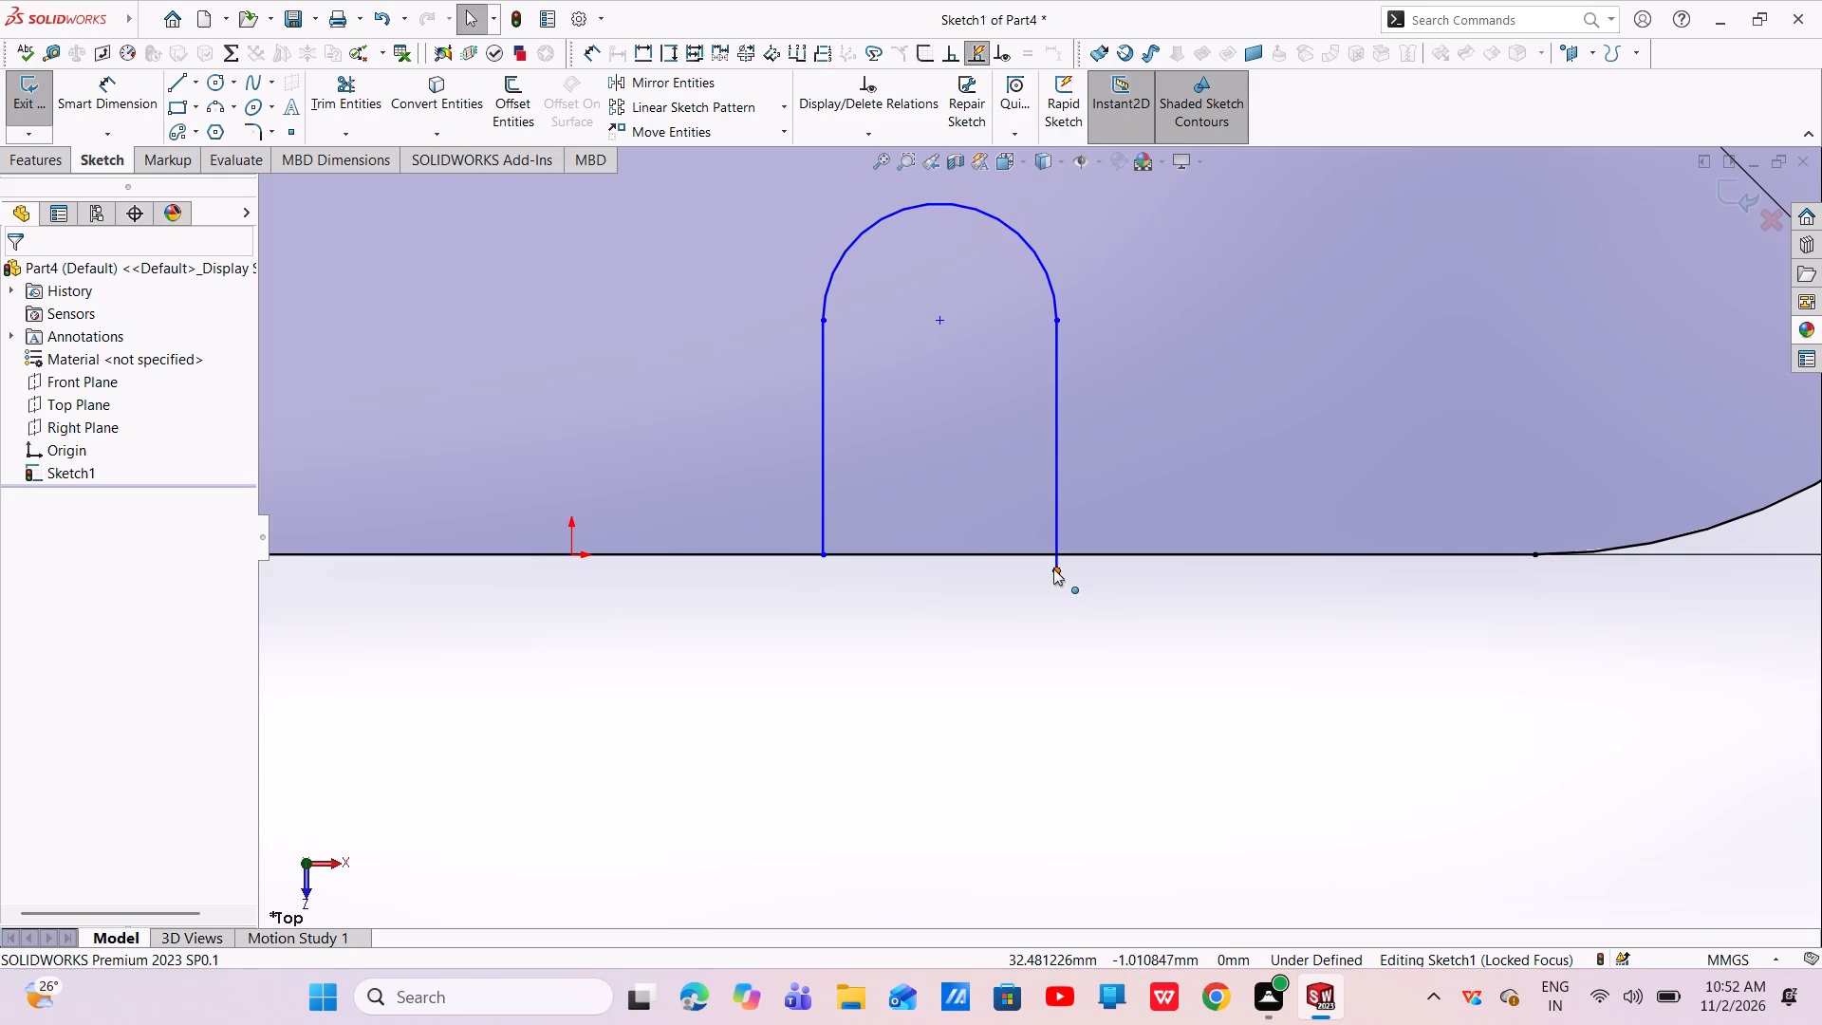
left_click_drag(1053, 568, 1054, 558)
left_click(1153, 700)
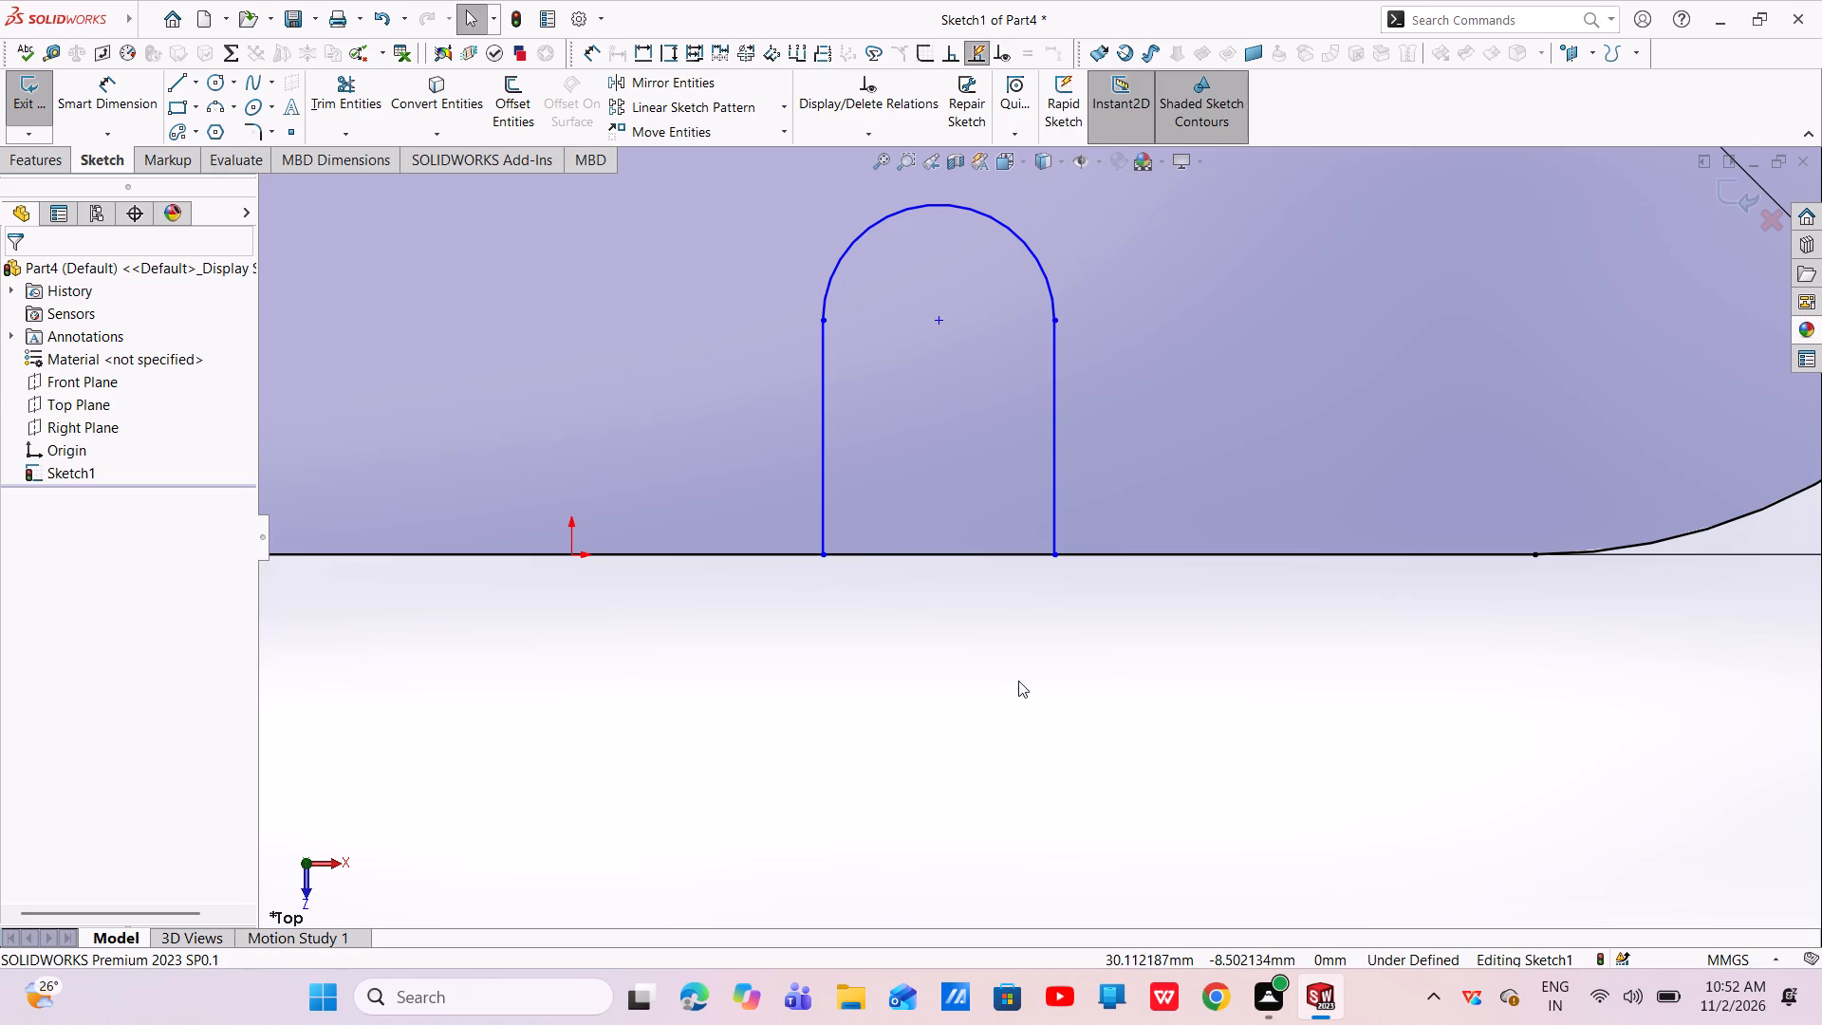
Dimension the lower slot's arc centre 10 mm above the profile's bottom edge.
left_click(101, 107)
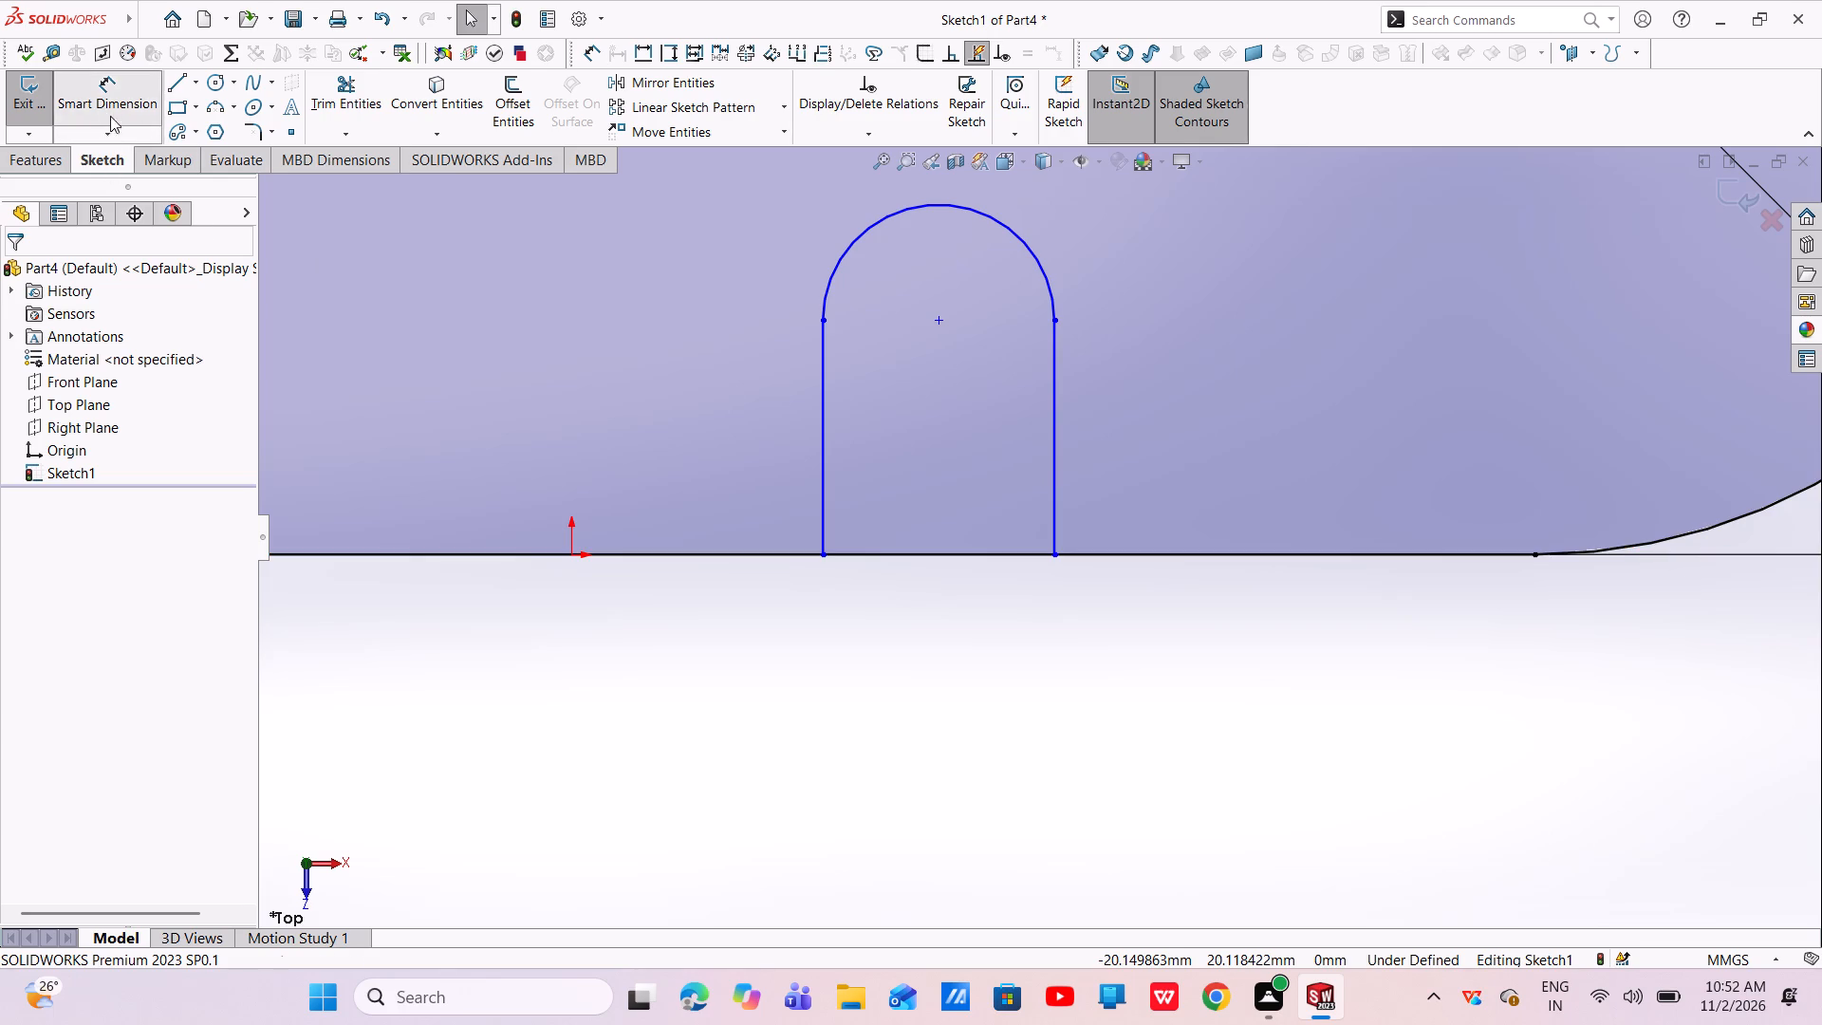
left_click(897, 554)
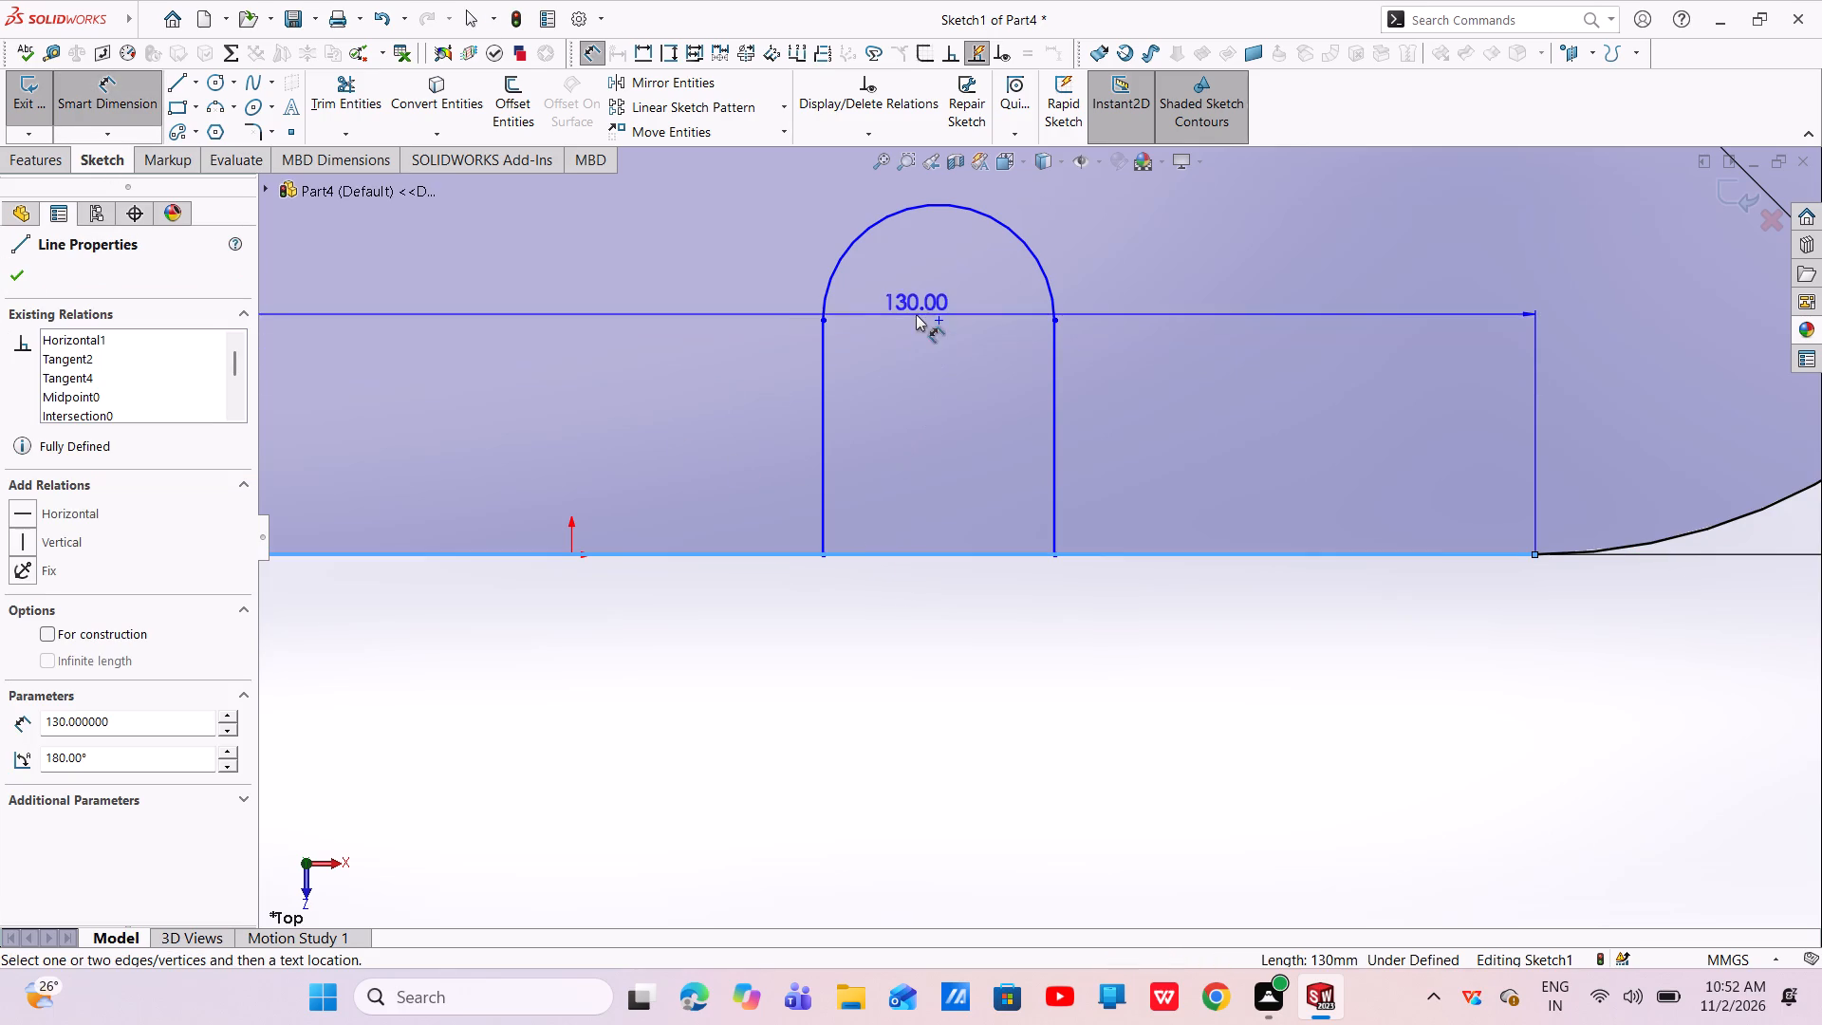
left_click(938, 320)
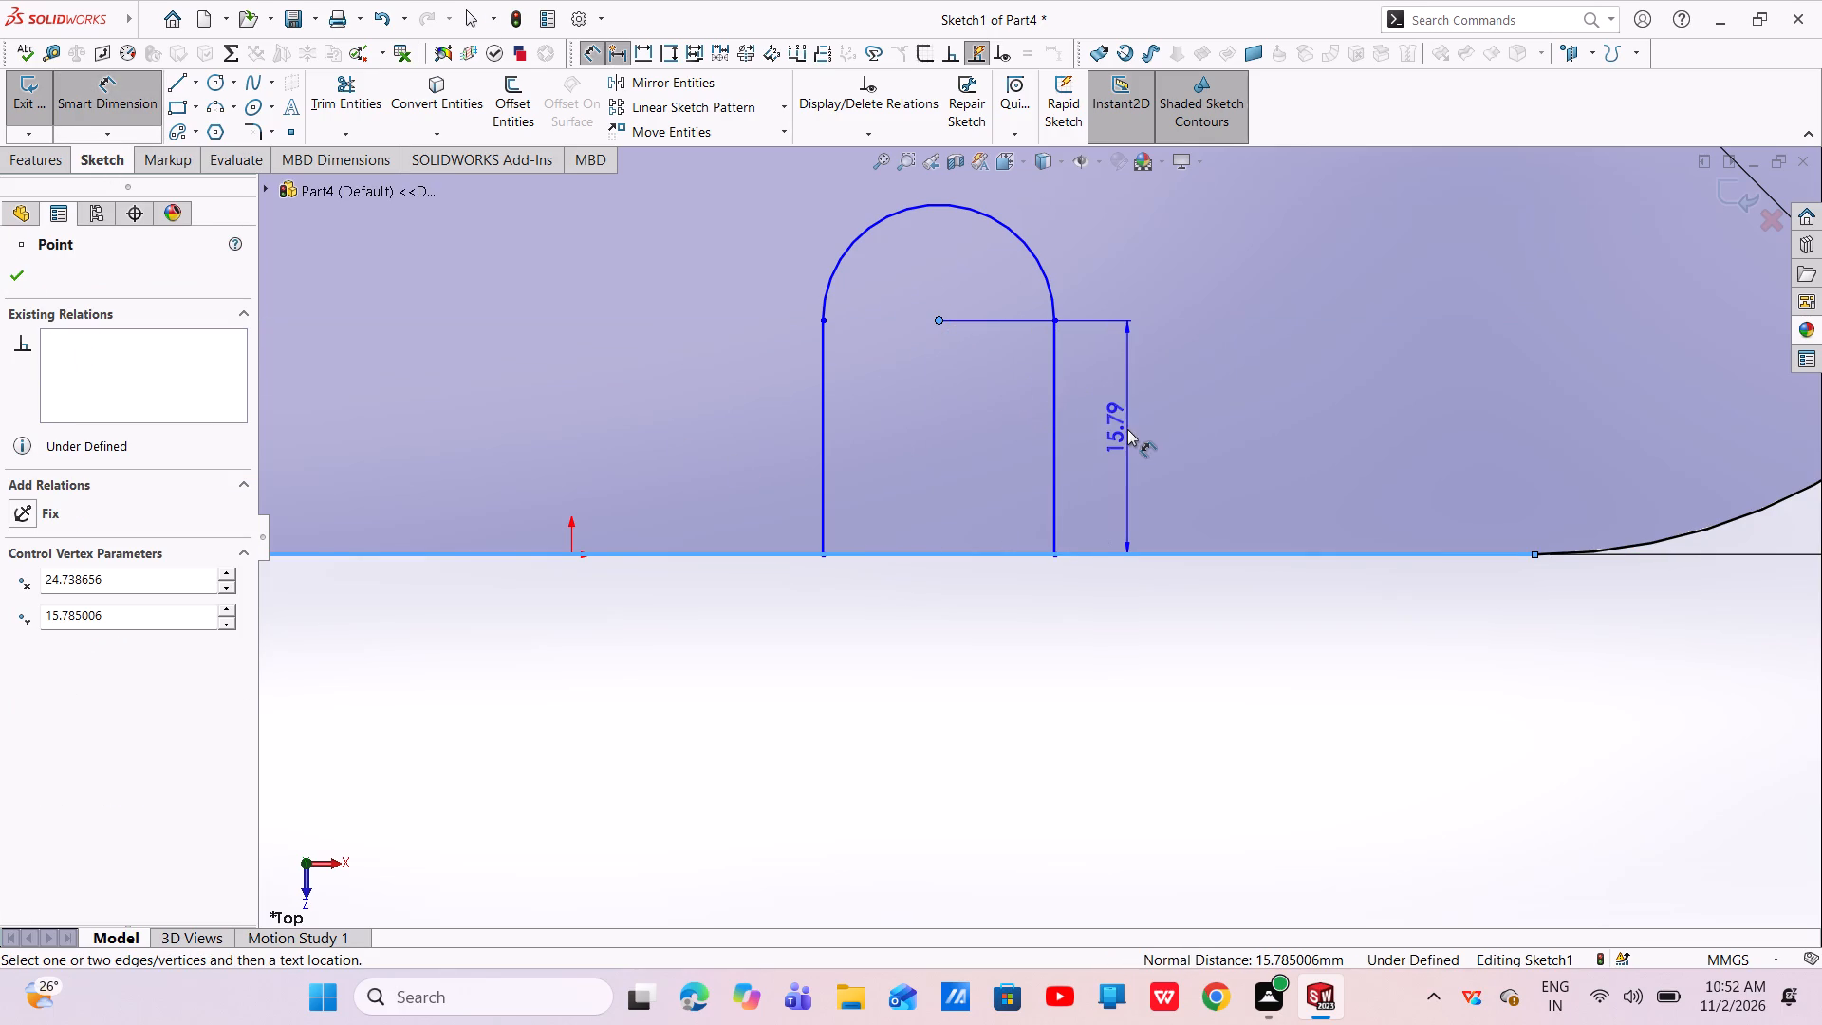
left_click(1128, 429)
key("BackSpace")
type("10")
key("Return")
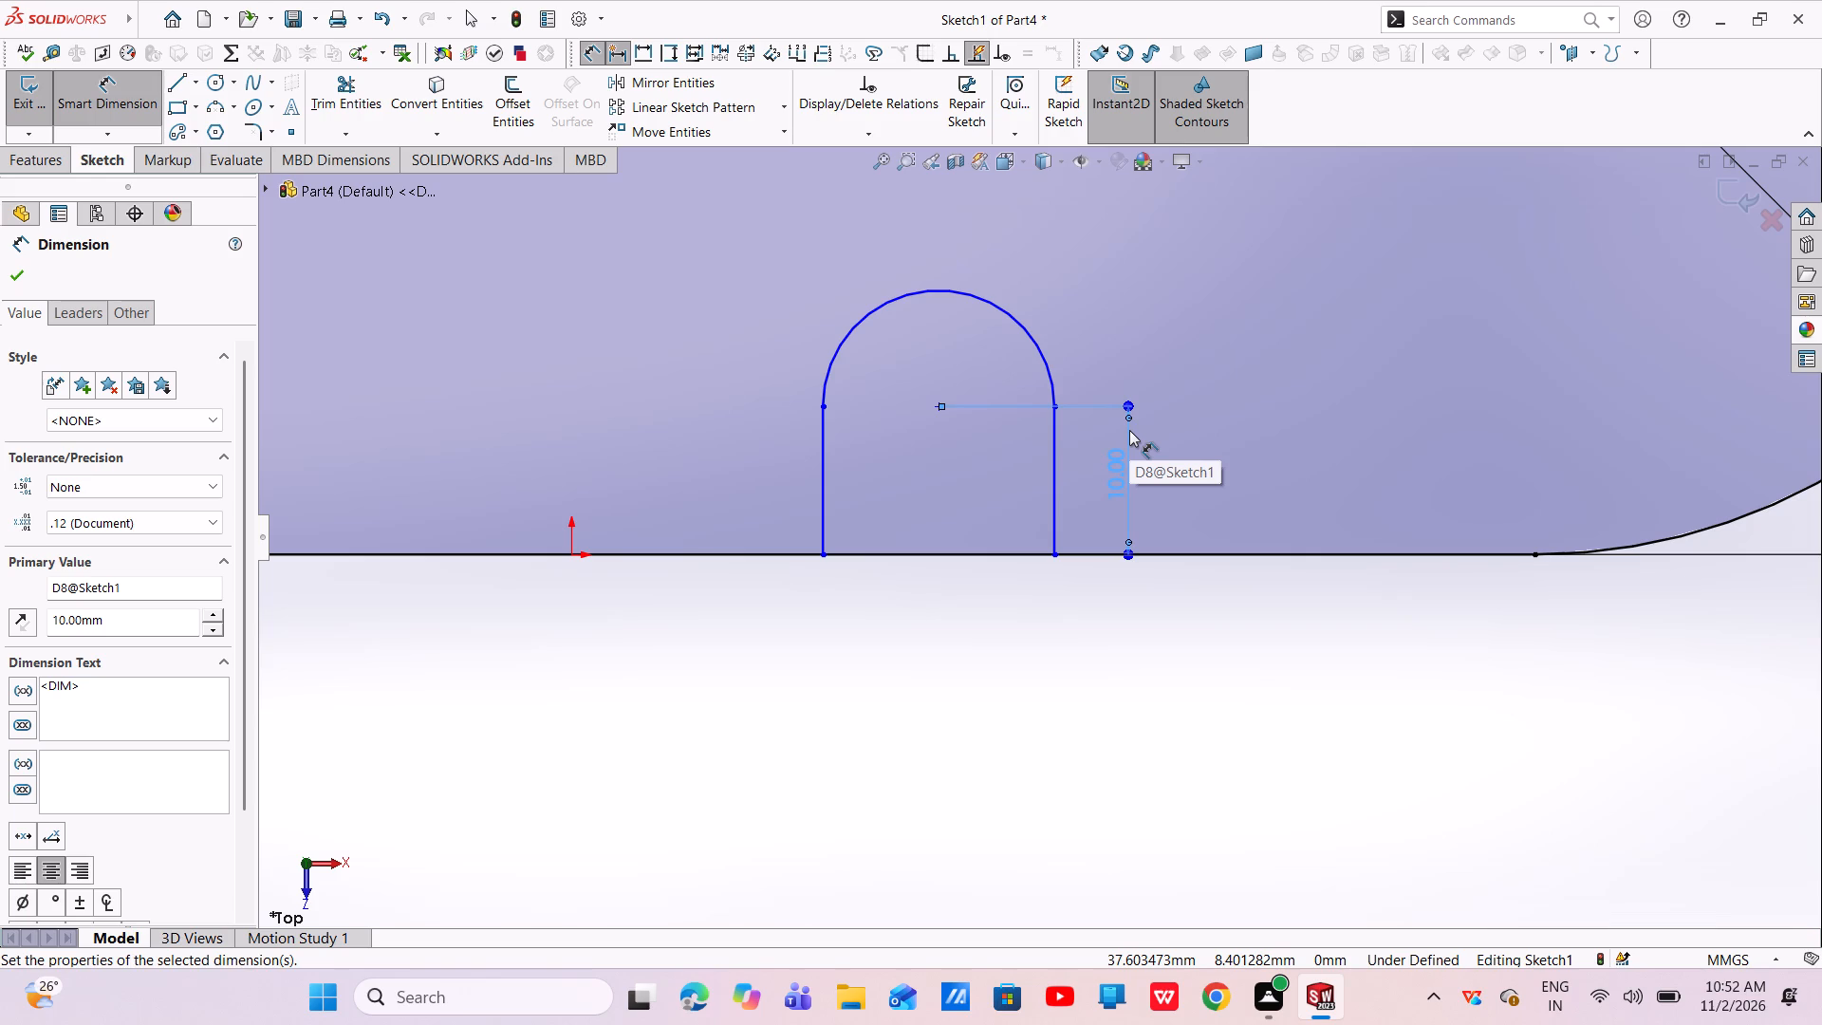
Dimension the lower slot's width between its two vertical sides as 15 mm.
left_click(1051, 492)
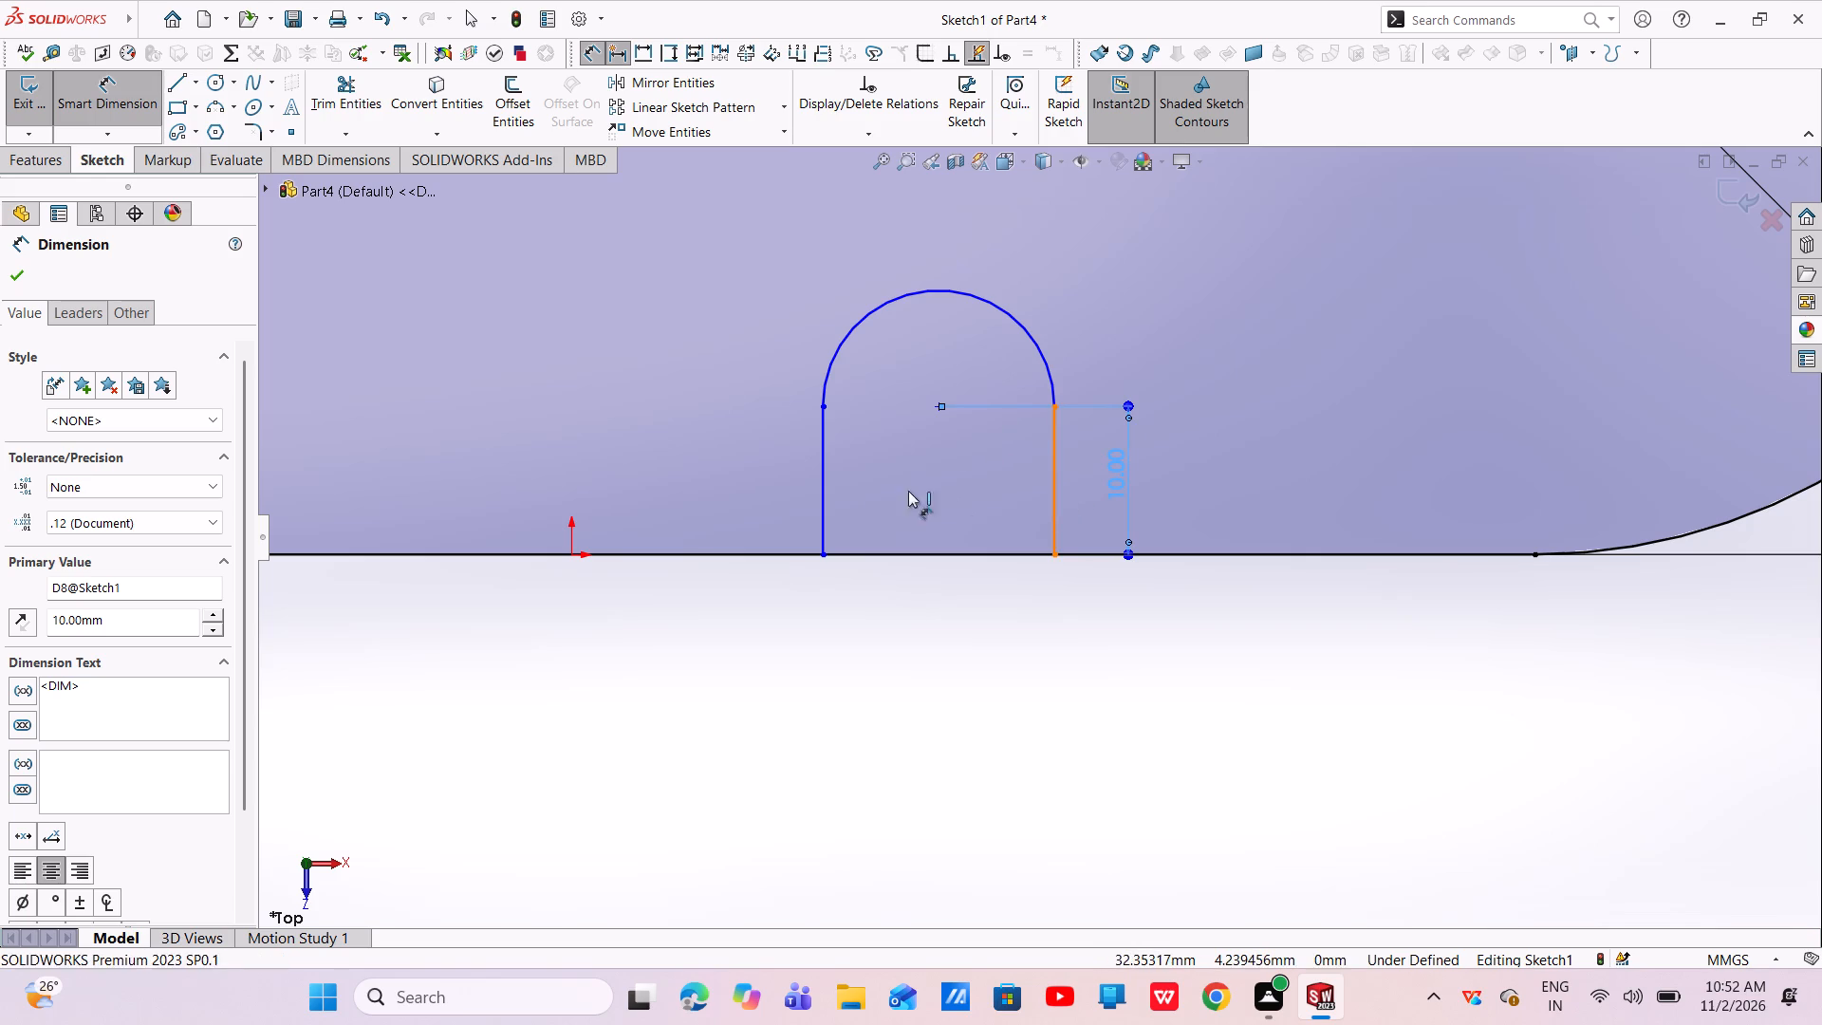
left_click(822, 499)
left_click(899, 640)
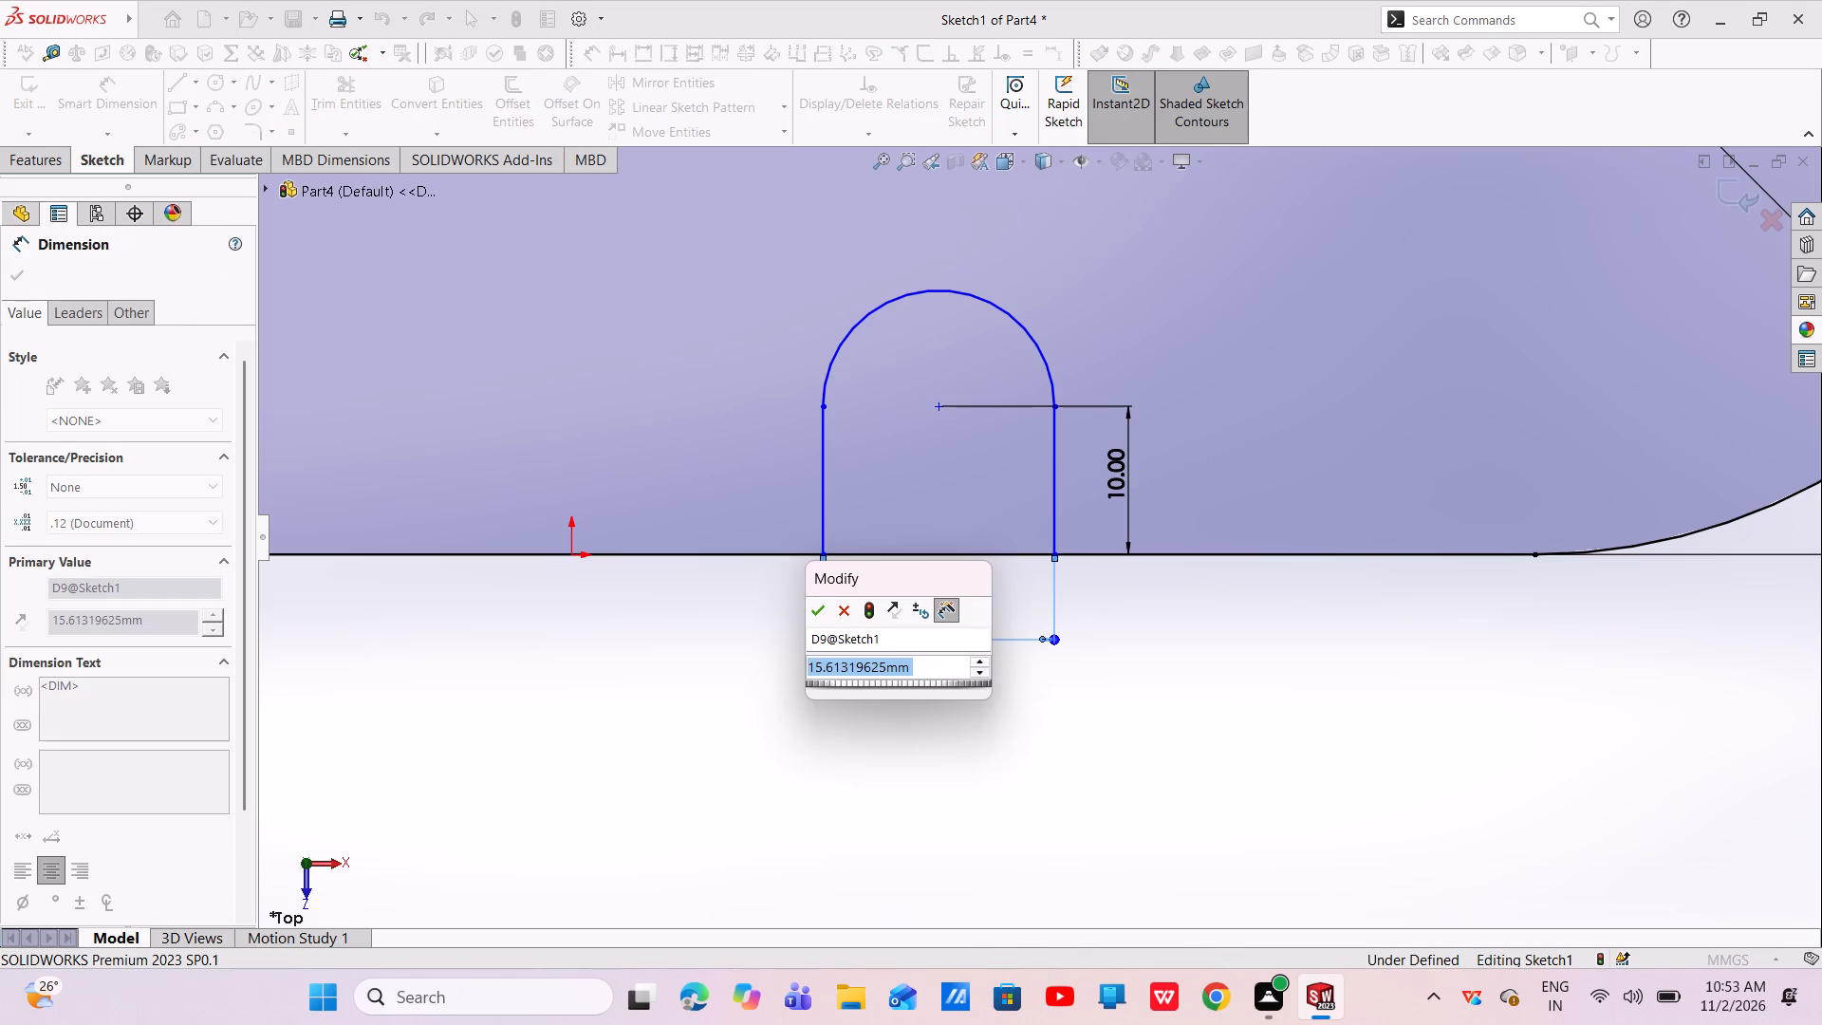
key("BackSpace")
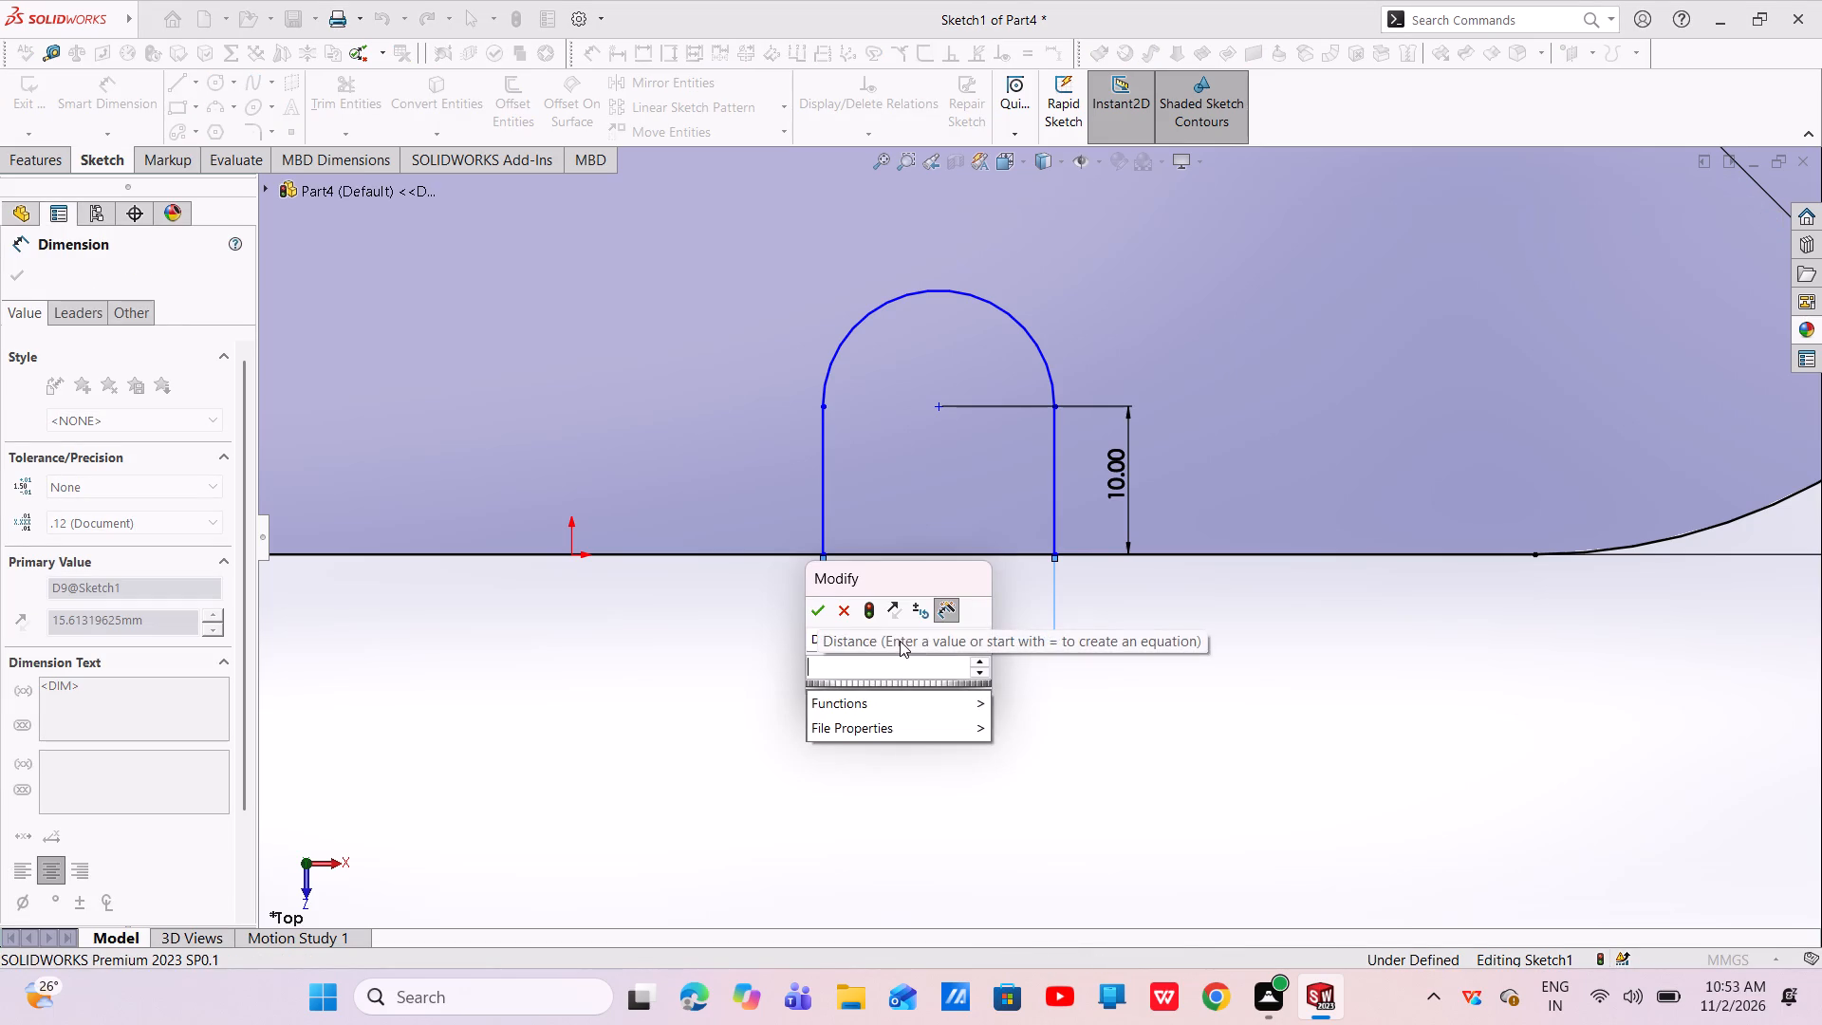
type("15")
key("Return")
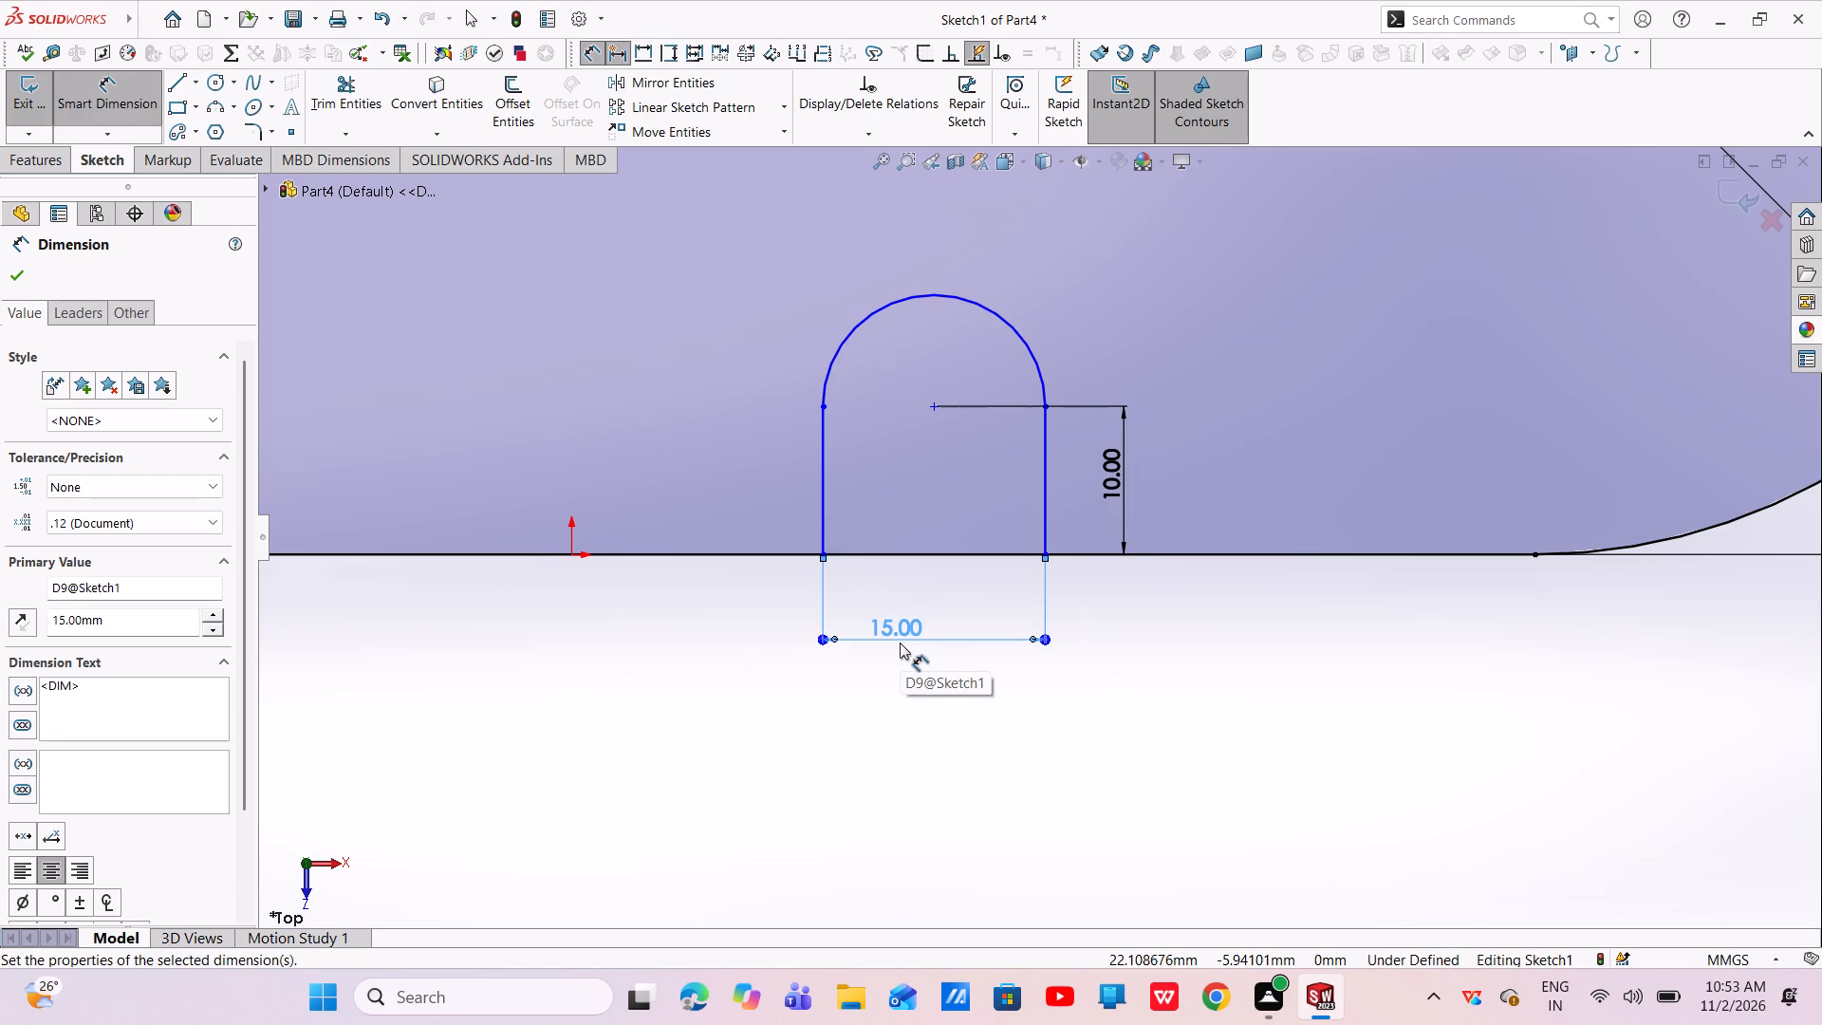
Dimension the lower slot's arc centre 20 mm horizontally from the origin.
left_click(934, 401)
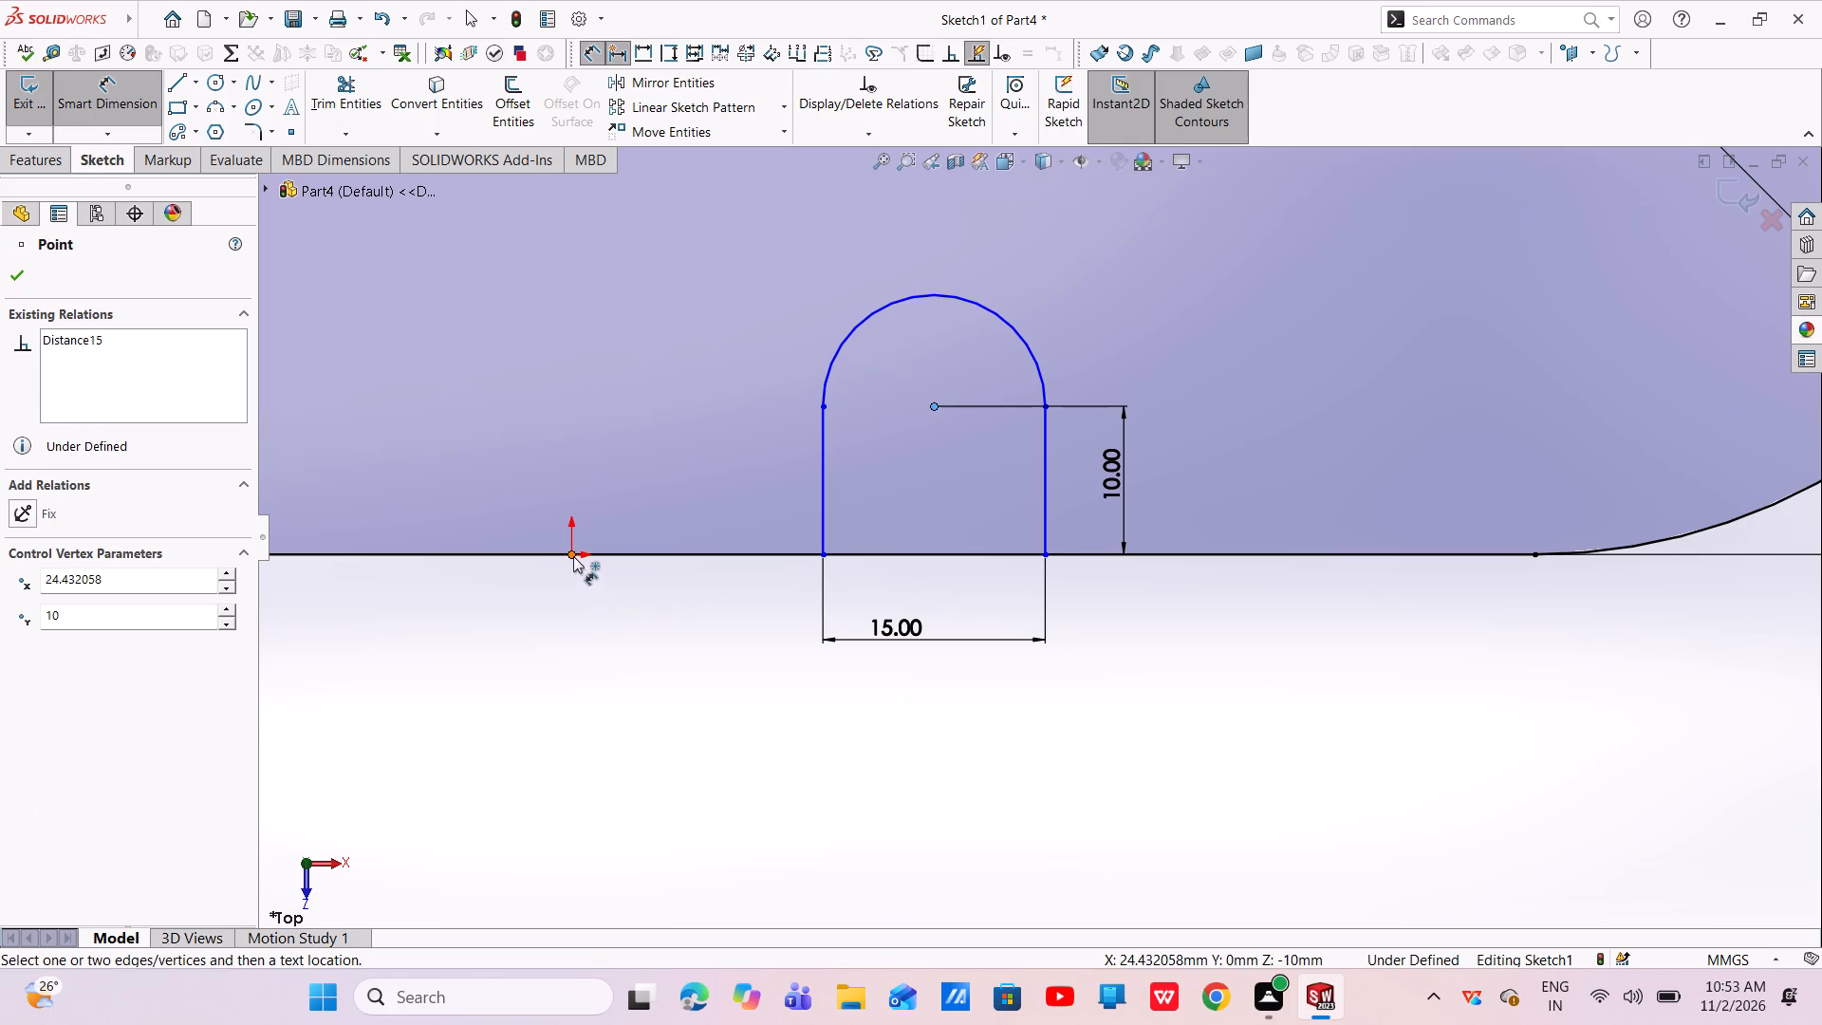
left_click(573, 555)
left_click(693, 703)
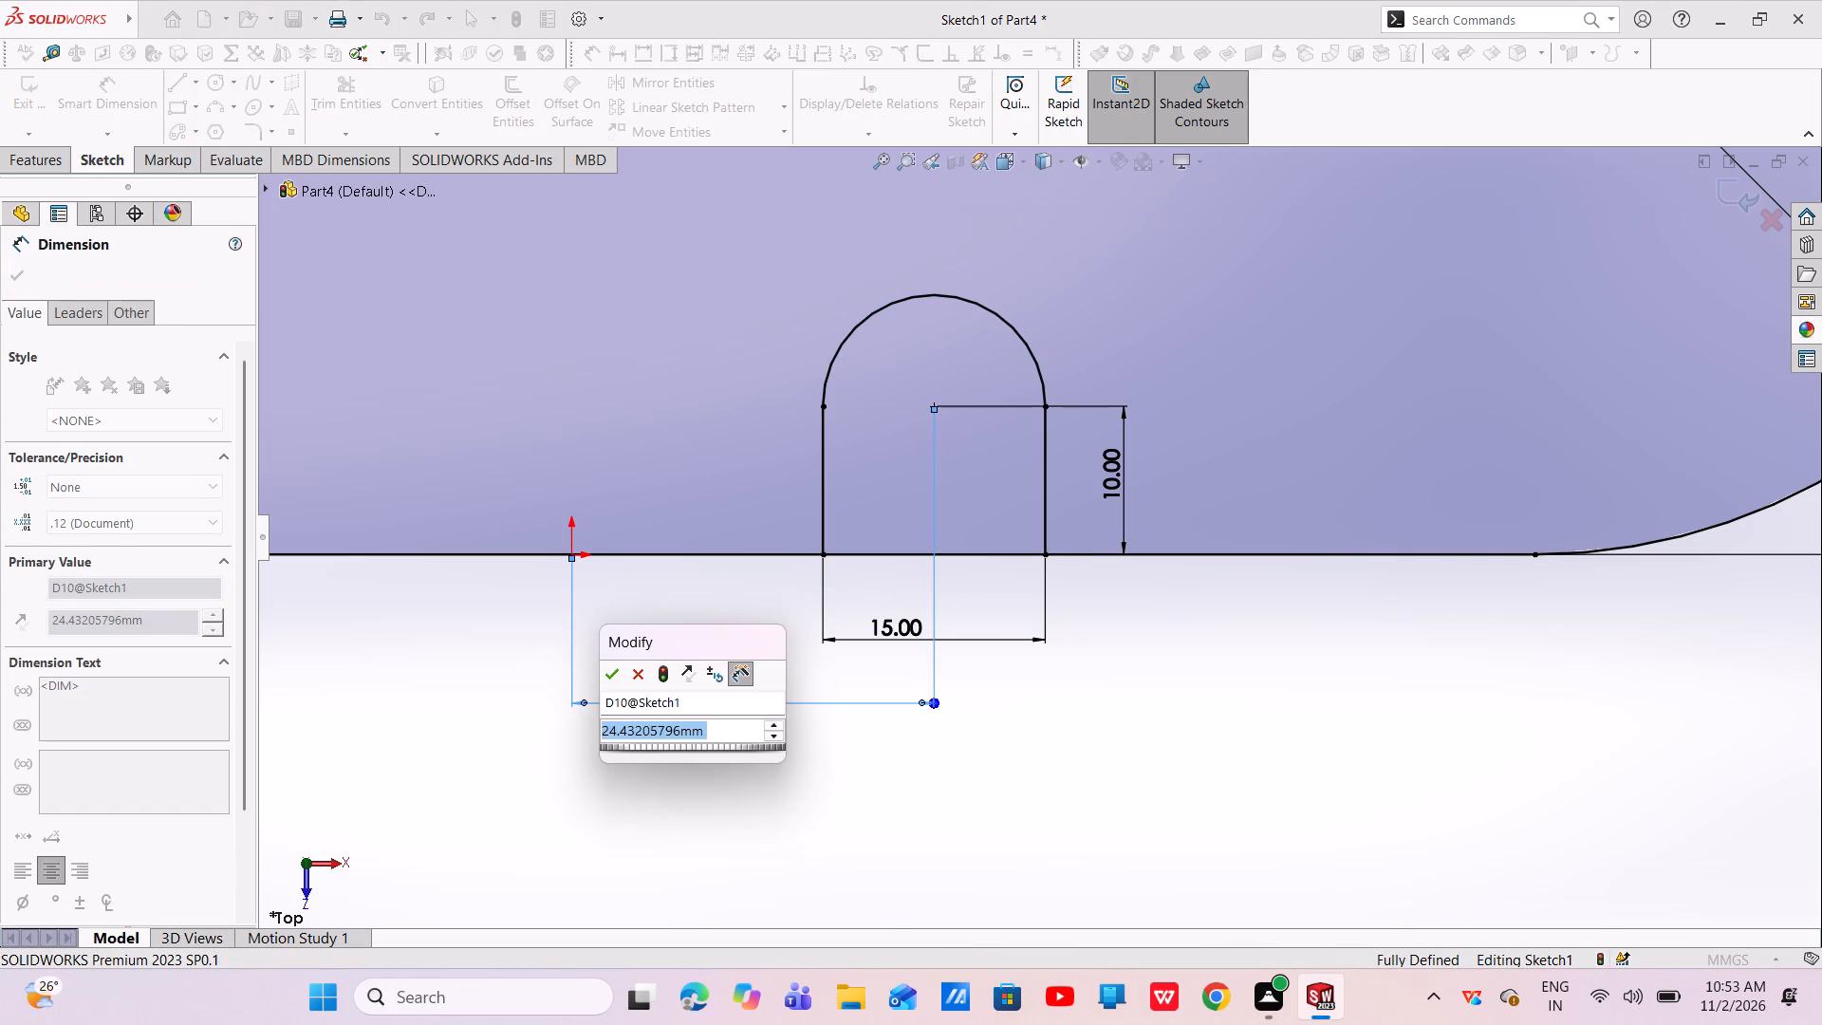
key("BackSpace")
type("20")
key("Return")
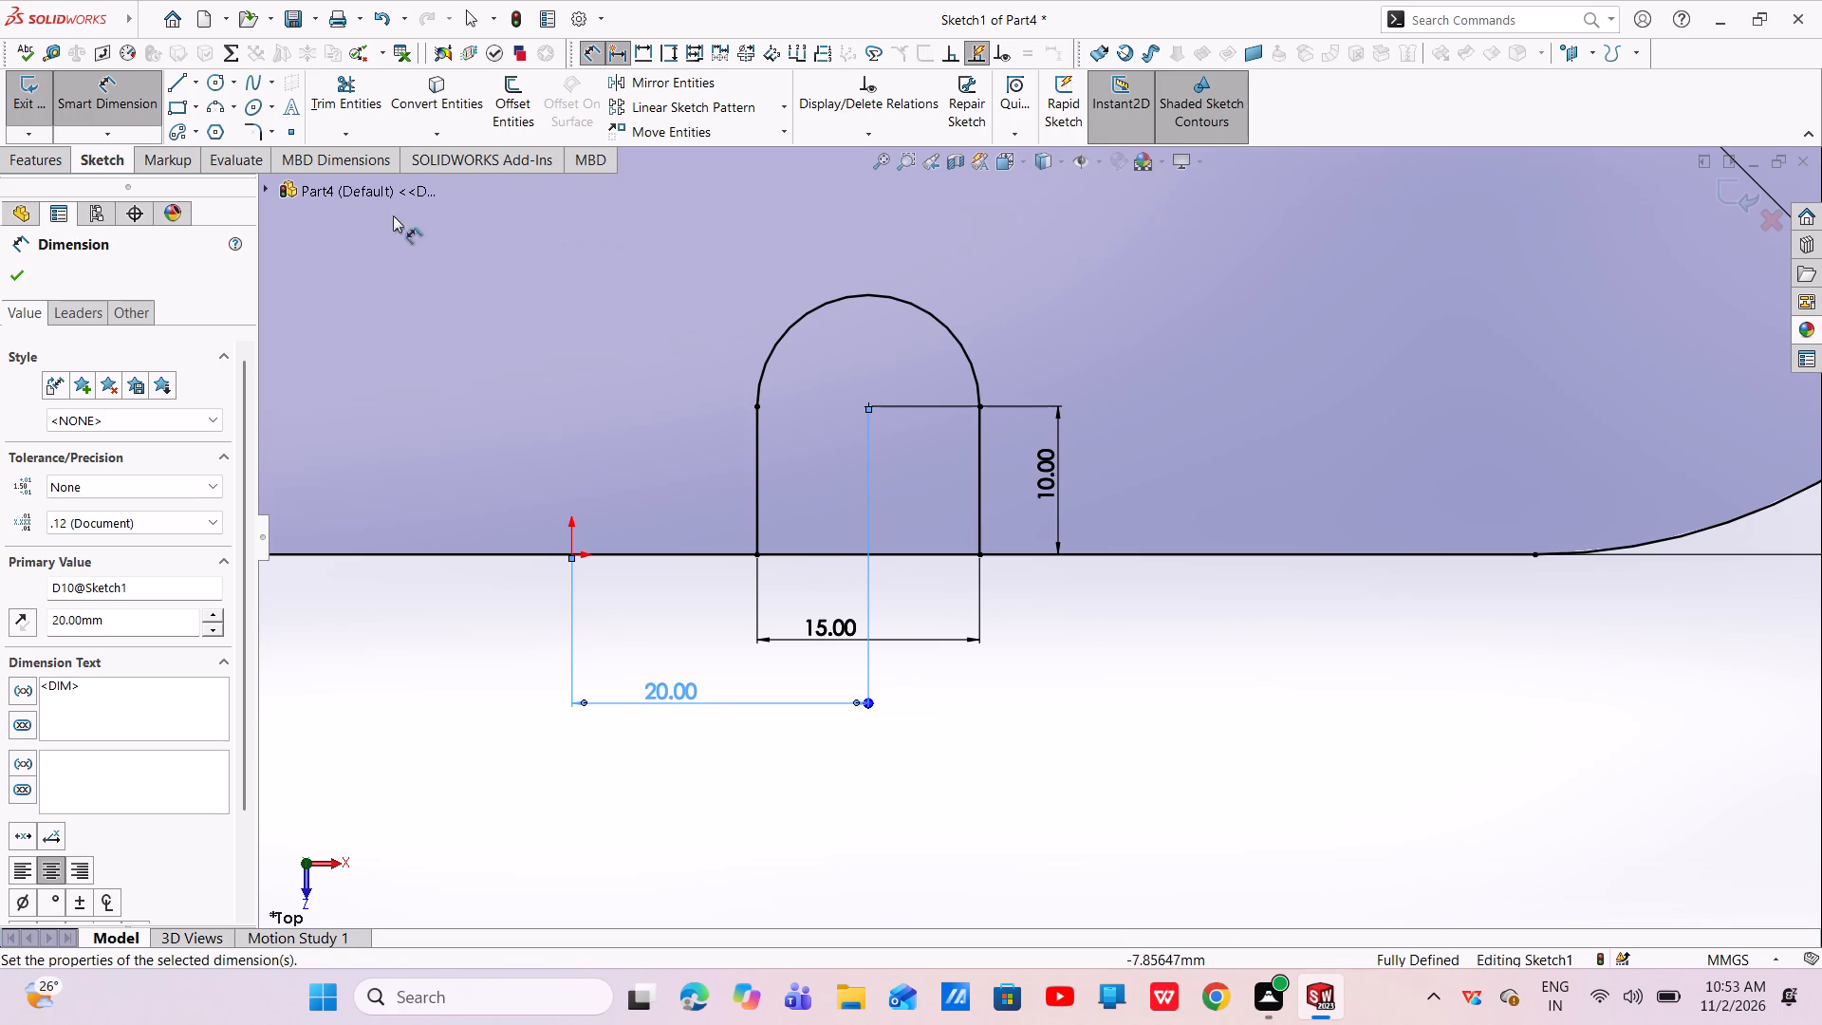
left_click(28, 275)
Draw a vertical centerline about 227 mm long from the origin to just above the profile's top edge.
left_click(196, 88)
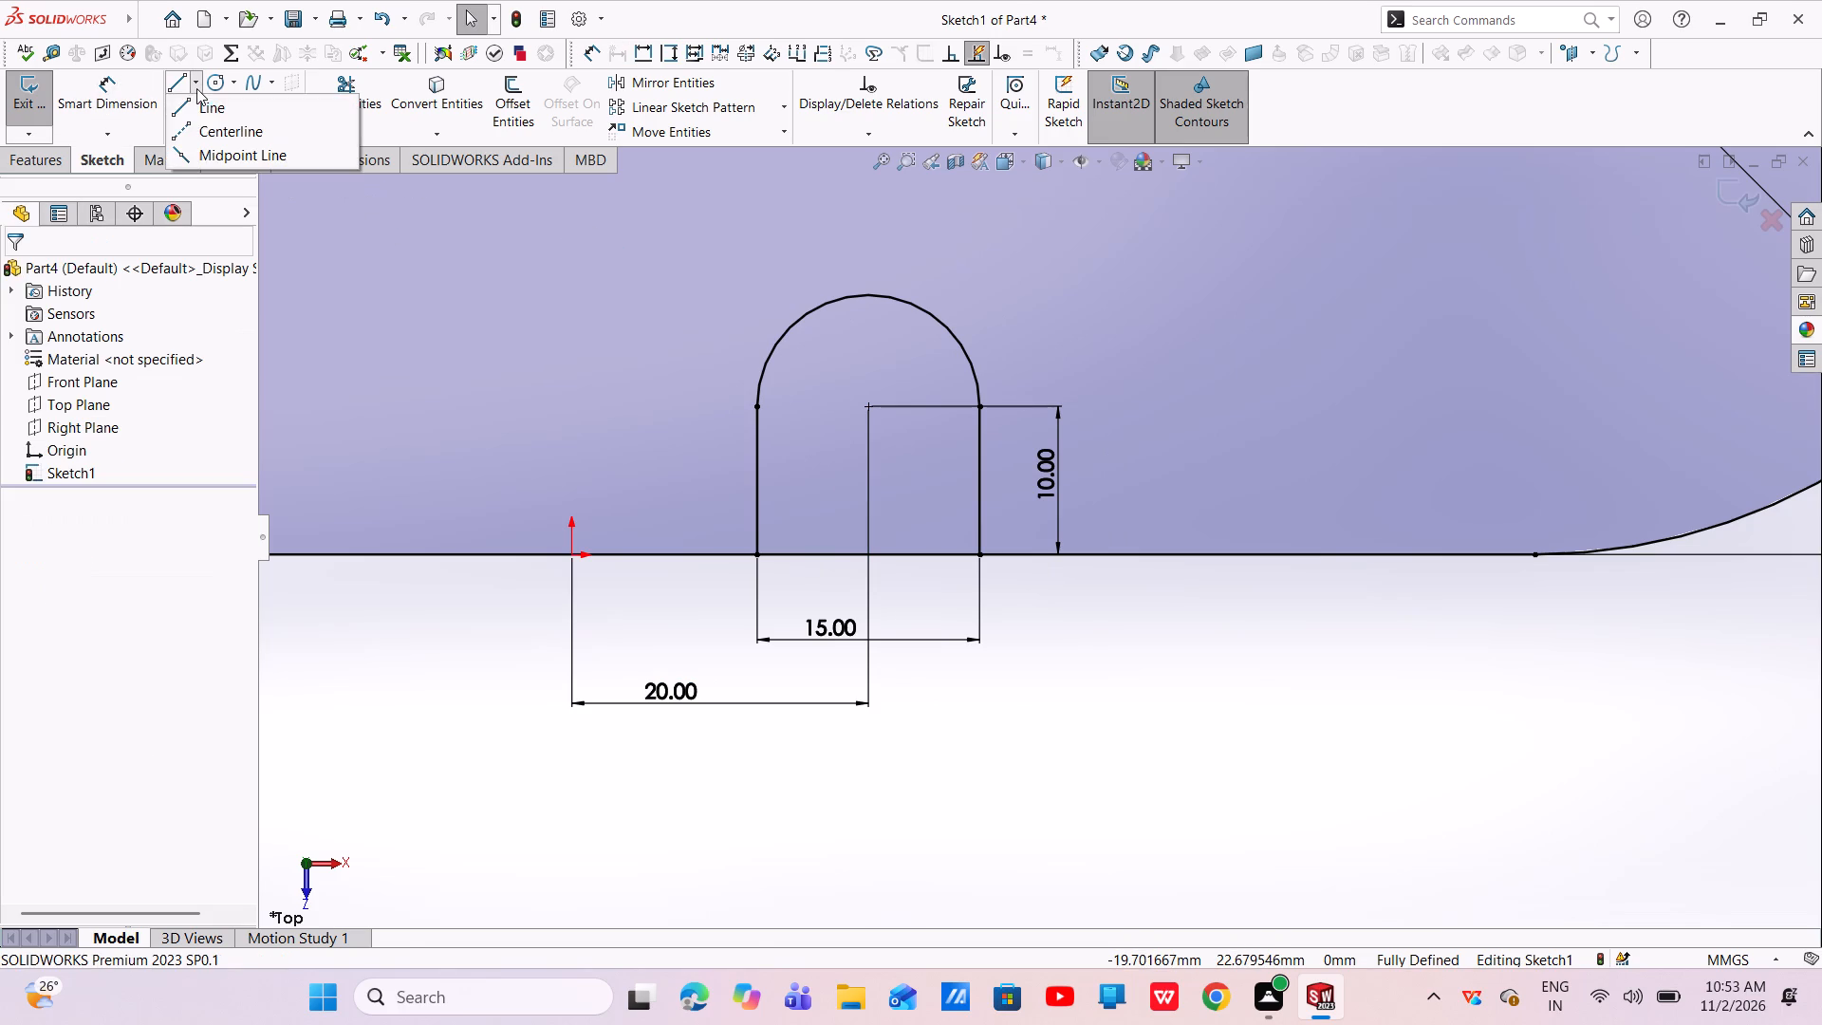
left_click(207, 130)
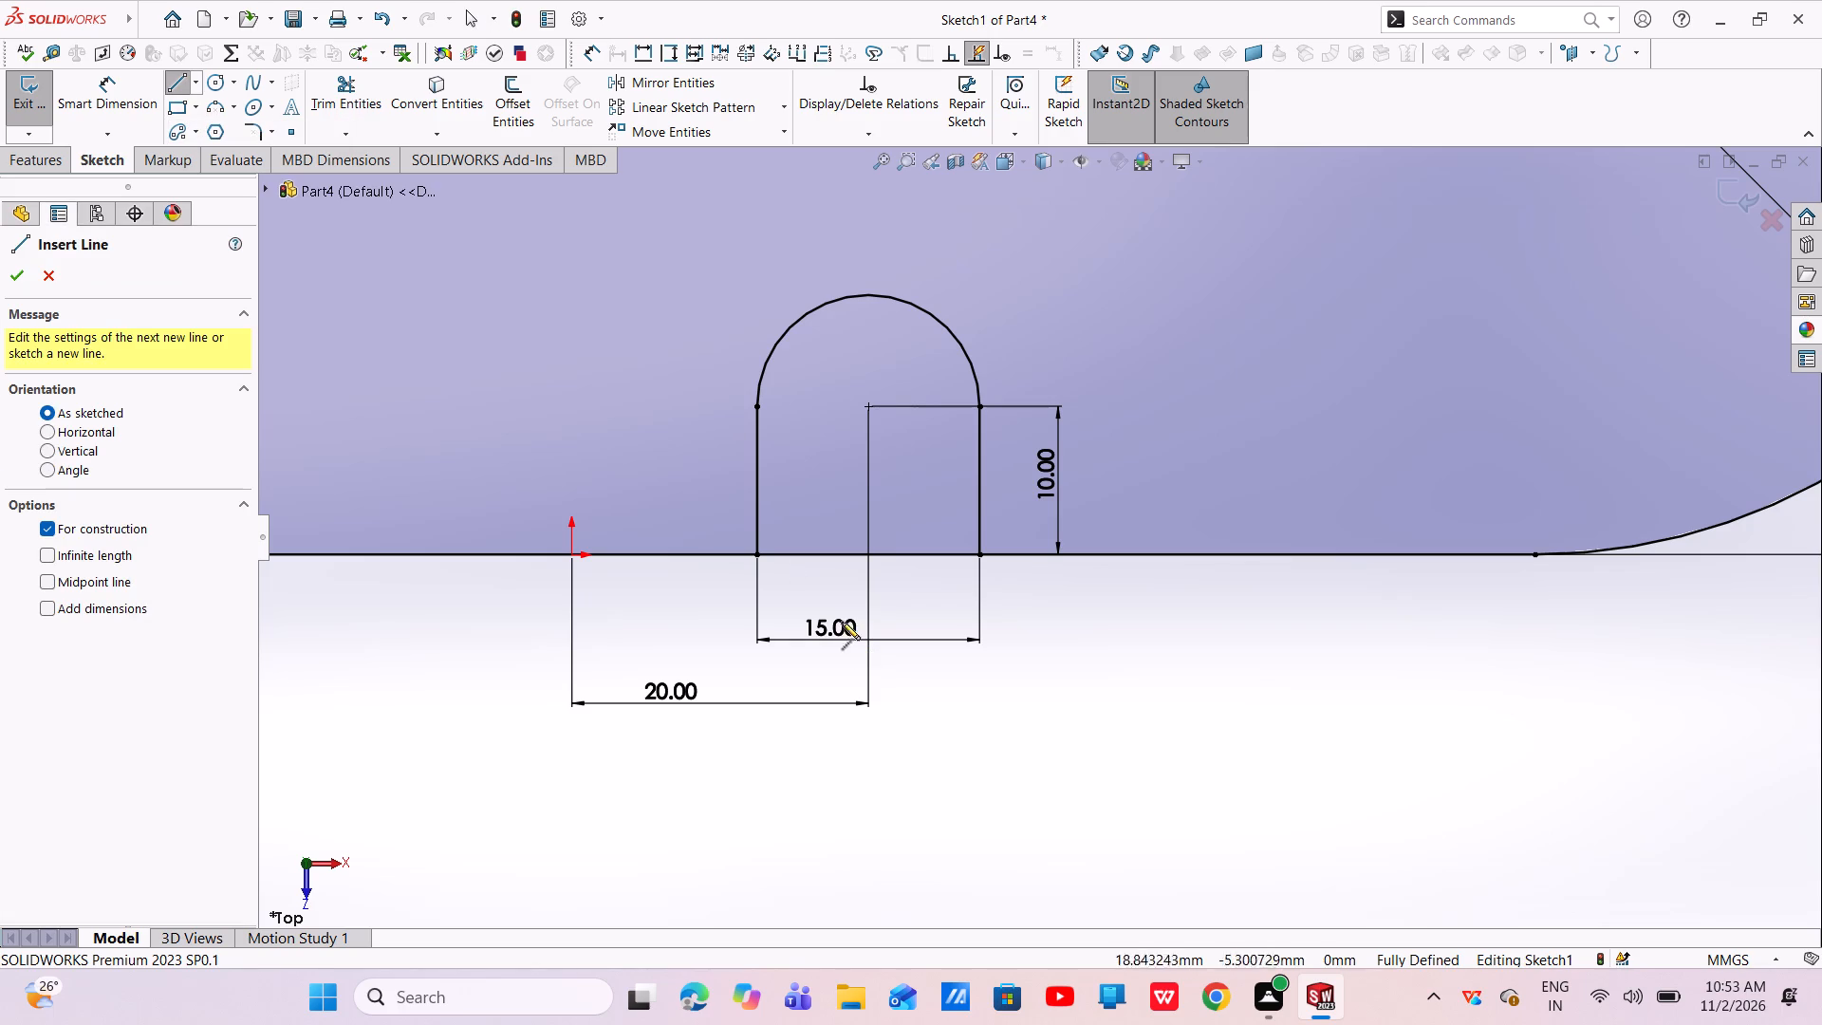
scroll(878, 587, "up", 4)
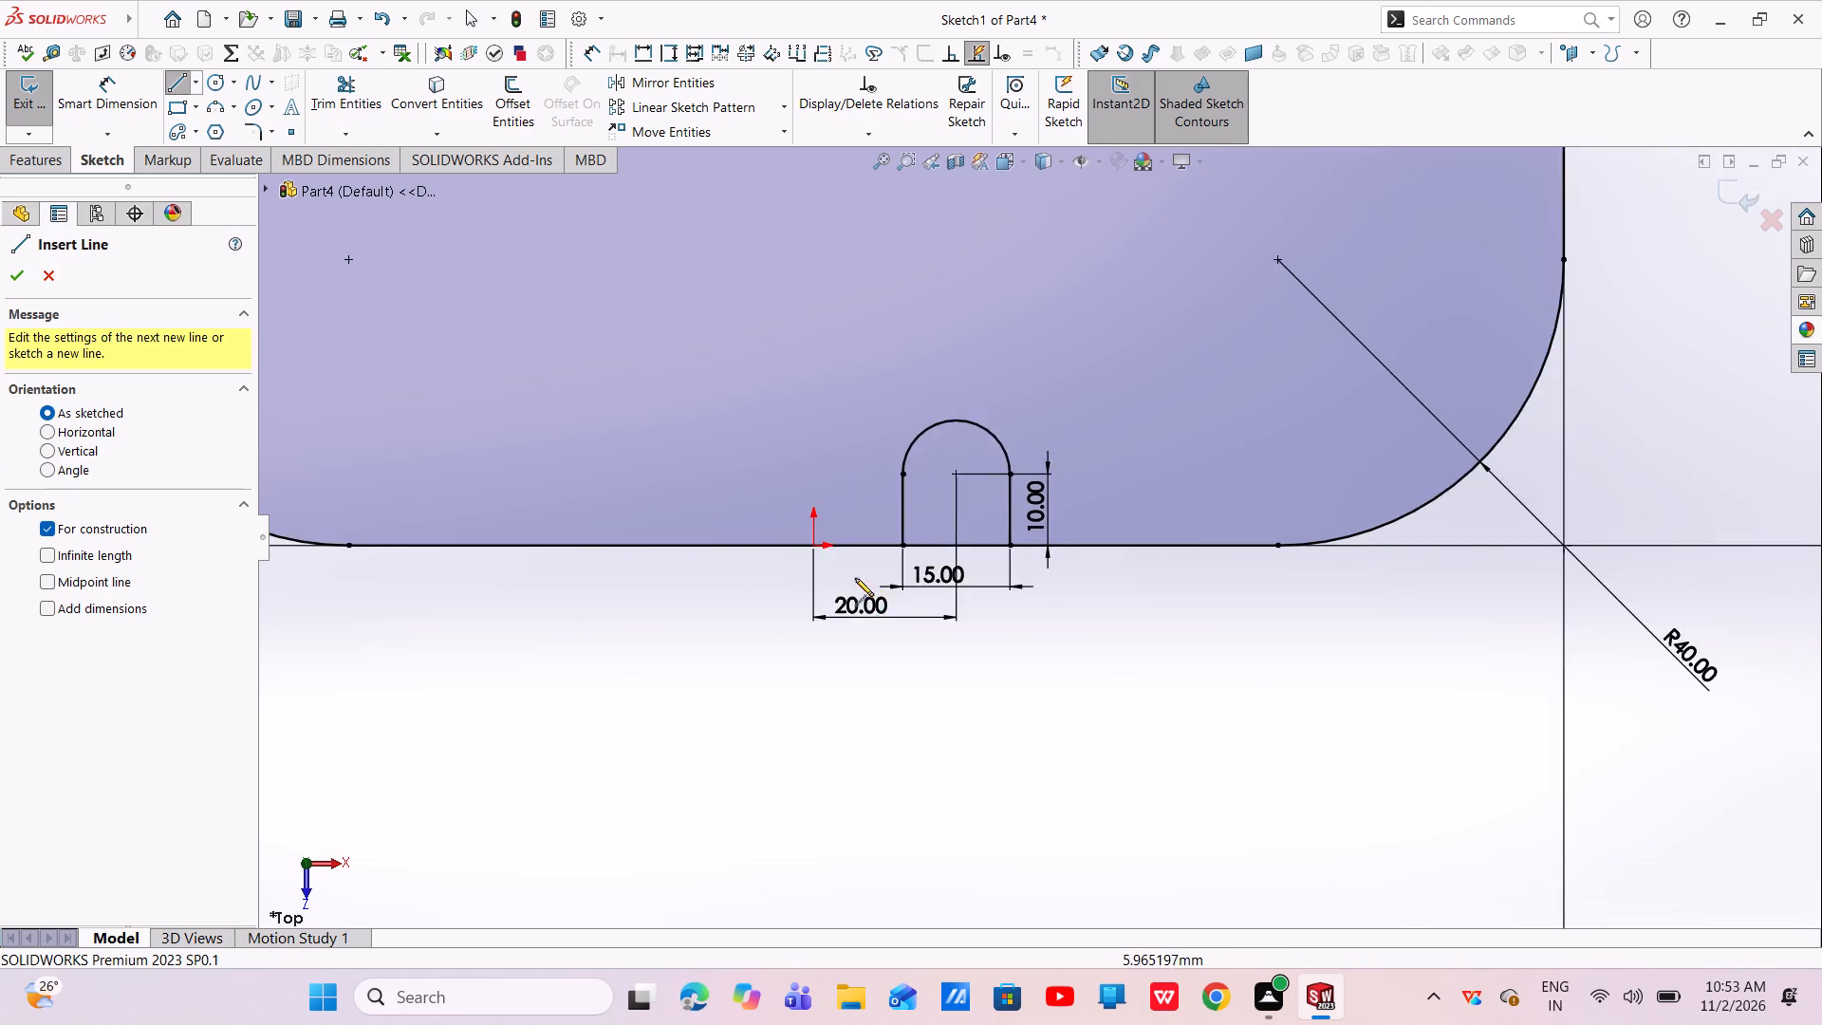
scroll(853, 574, "up", 4)
left_click(929, 541)
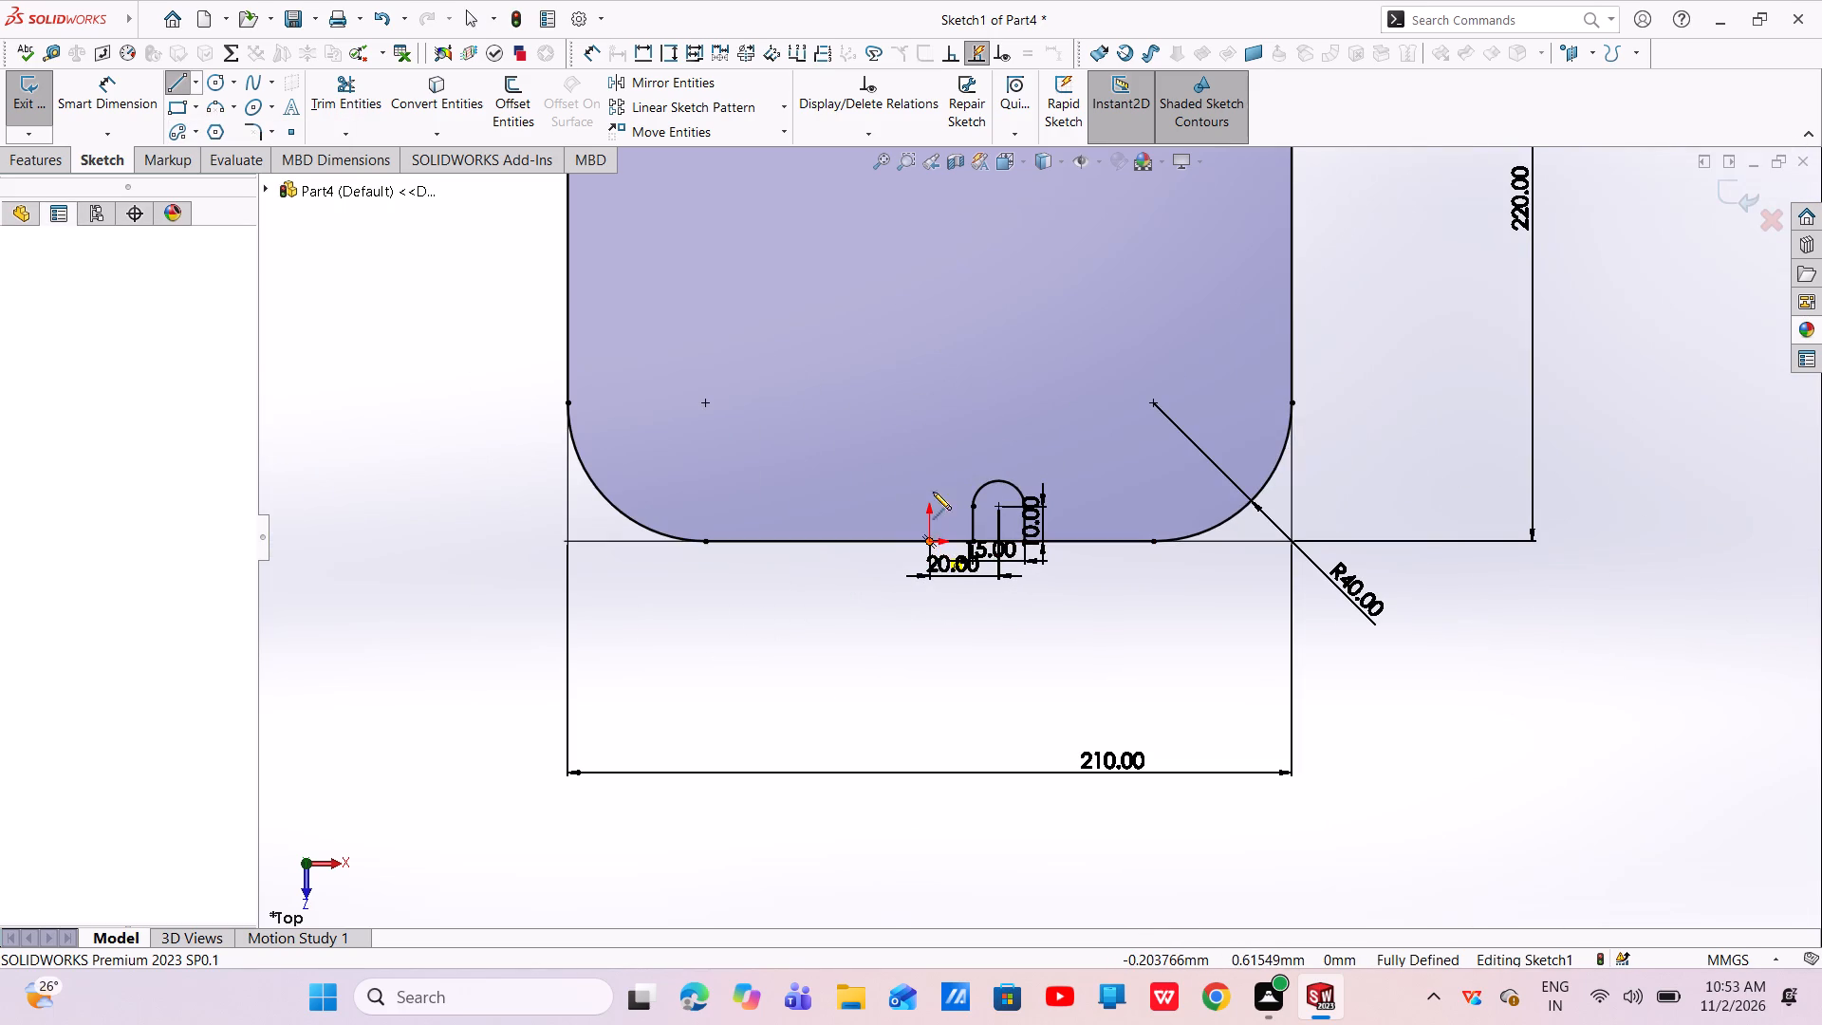
scroll(939, 261, "up", 5)
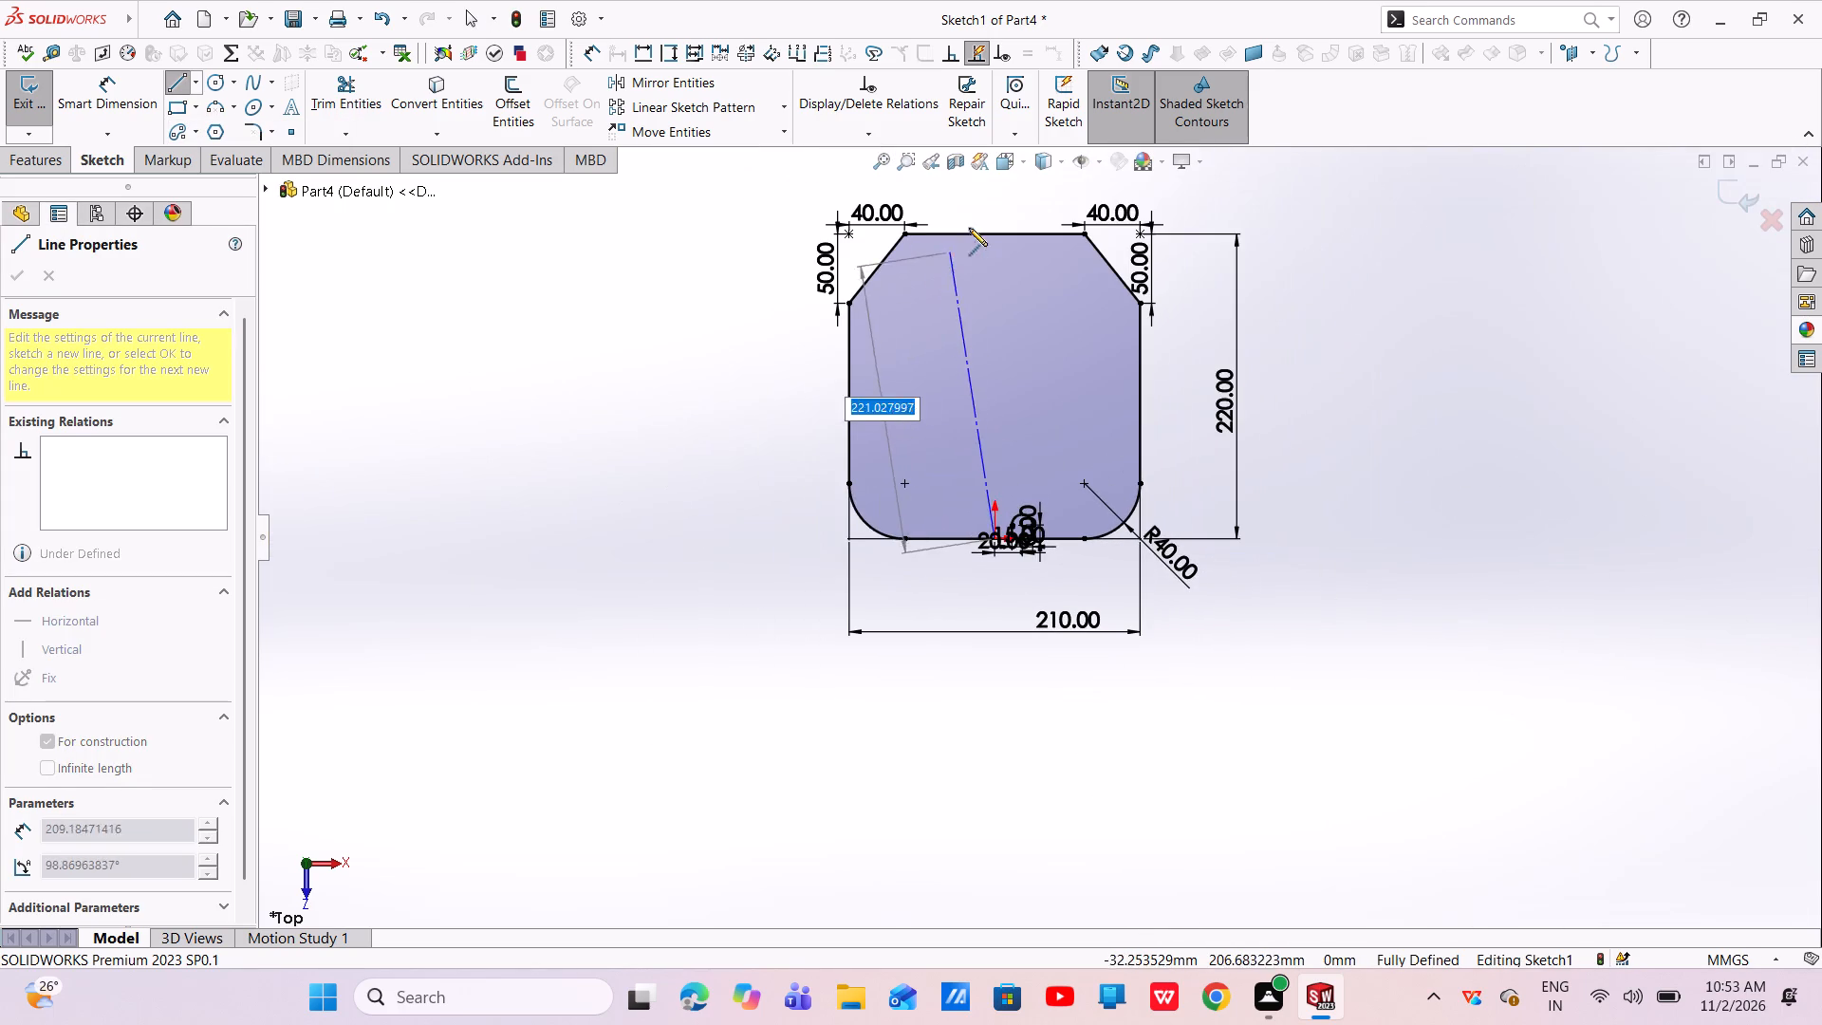
left_click(998, 224)
right_click(998, 224)
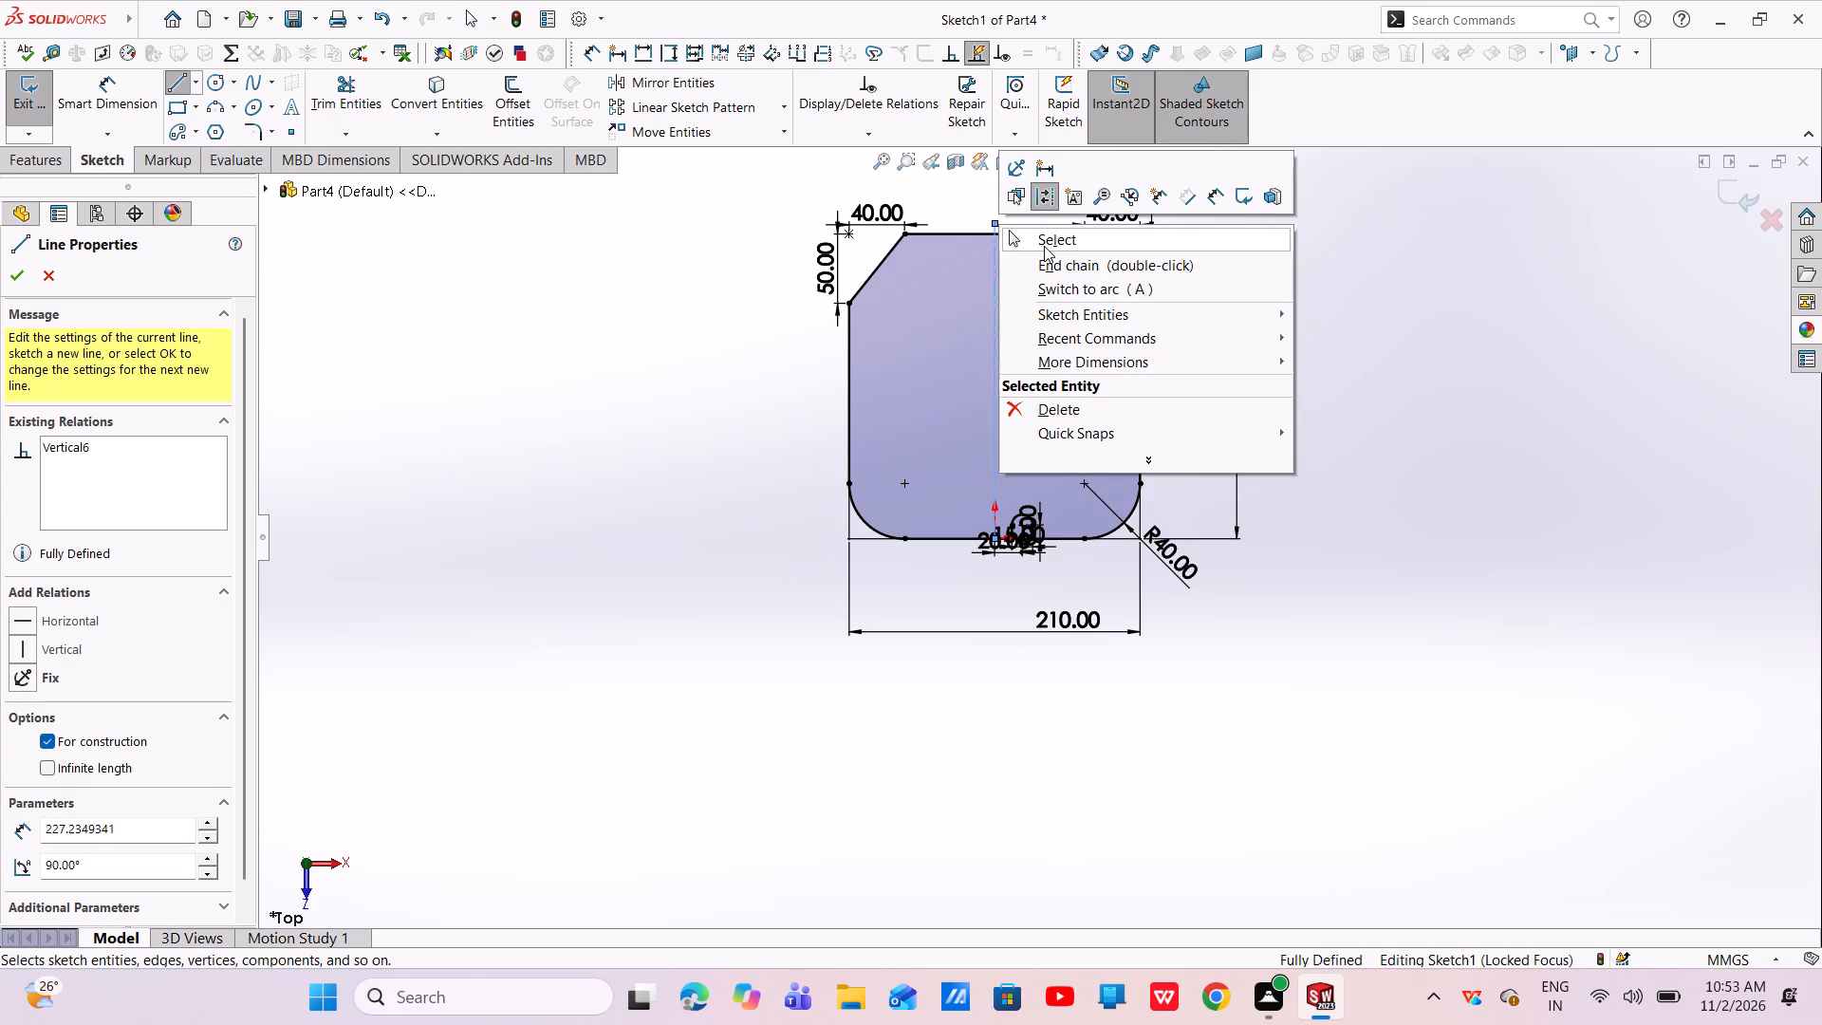
left_click(1044, 245)
Sketch a round-bottomed open slot about 18 mm wide with 23 mm straight sides, descending from the top edge right of the centerline.
scroll(1026, 376, "down", 6)
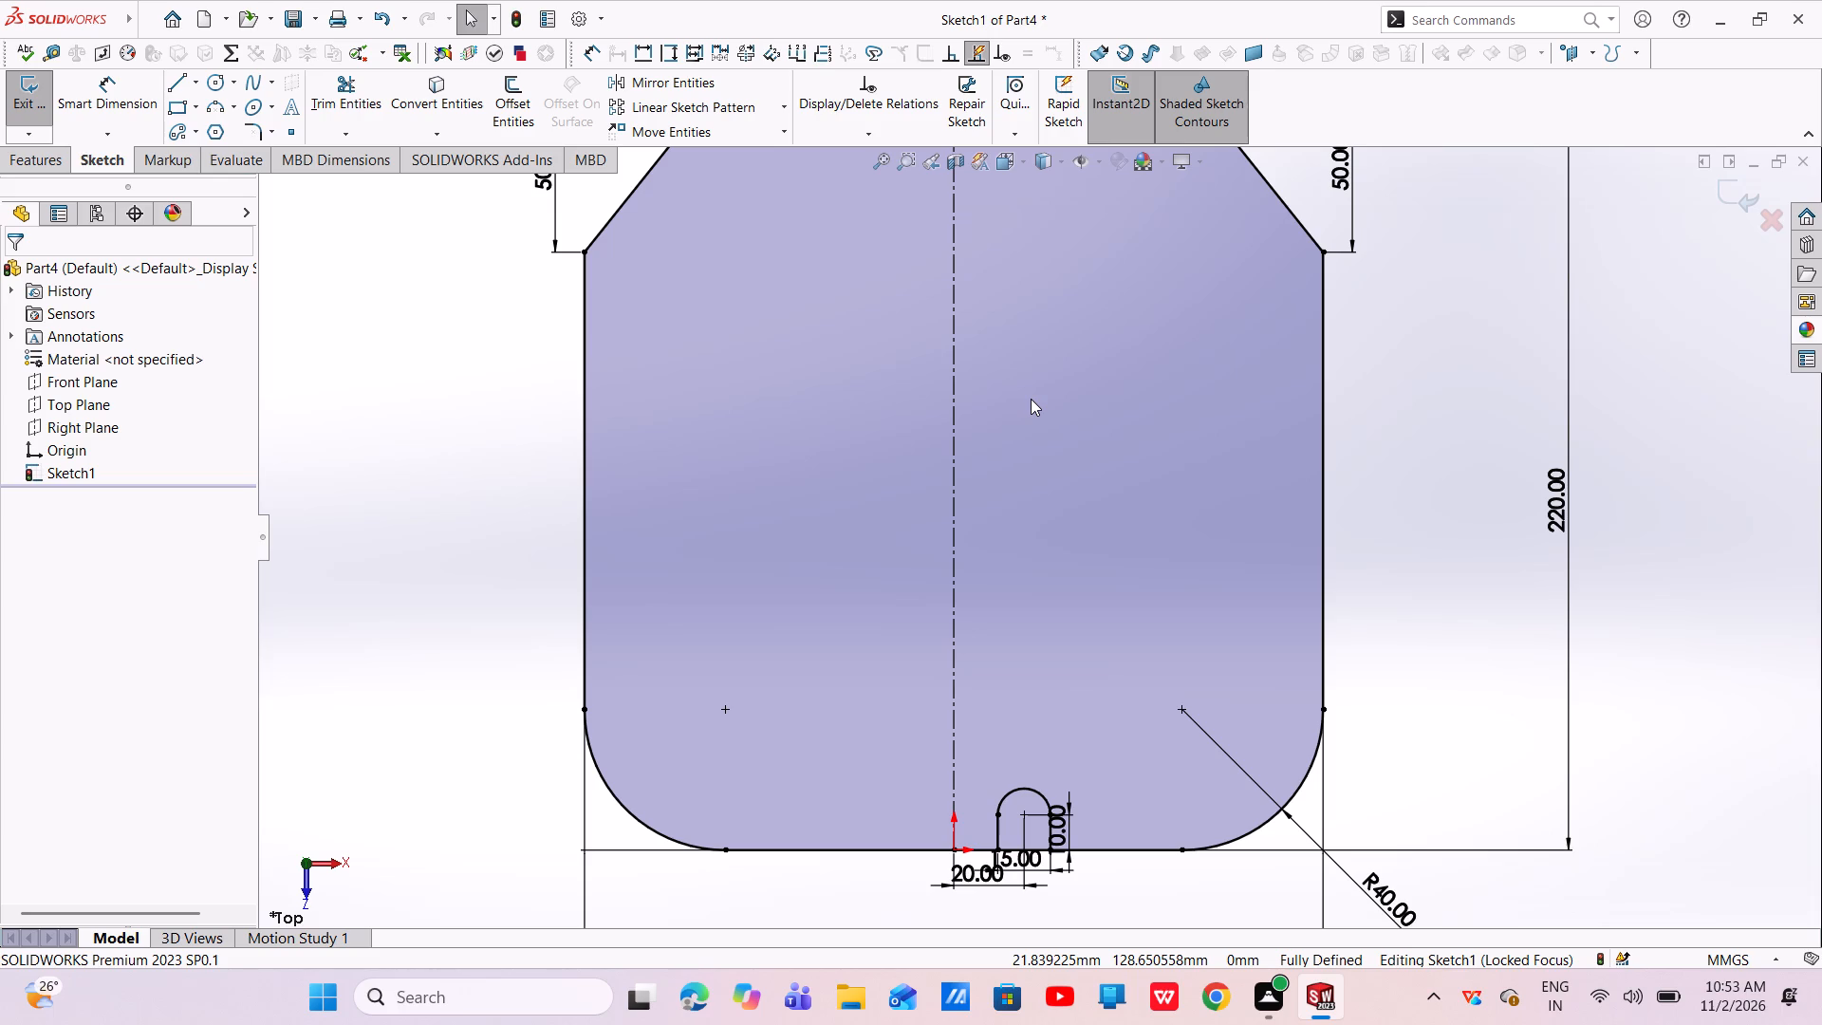
scroll(1006, 311, "up", 4)
scroll(1006, 306, "down", 4)
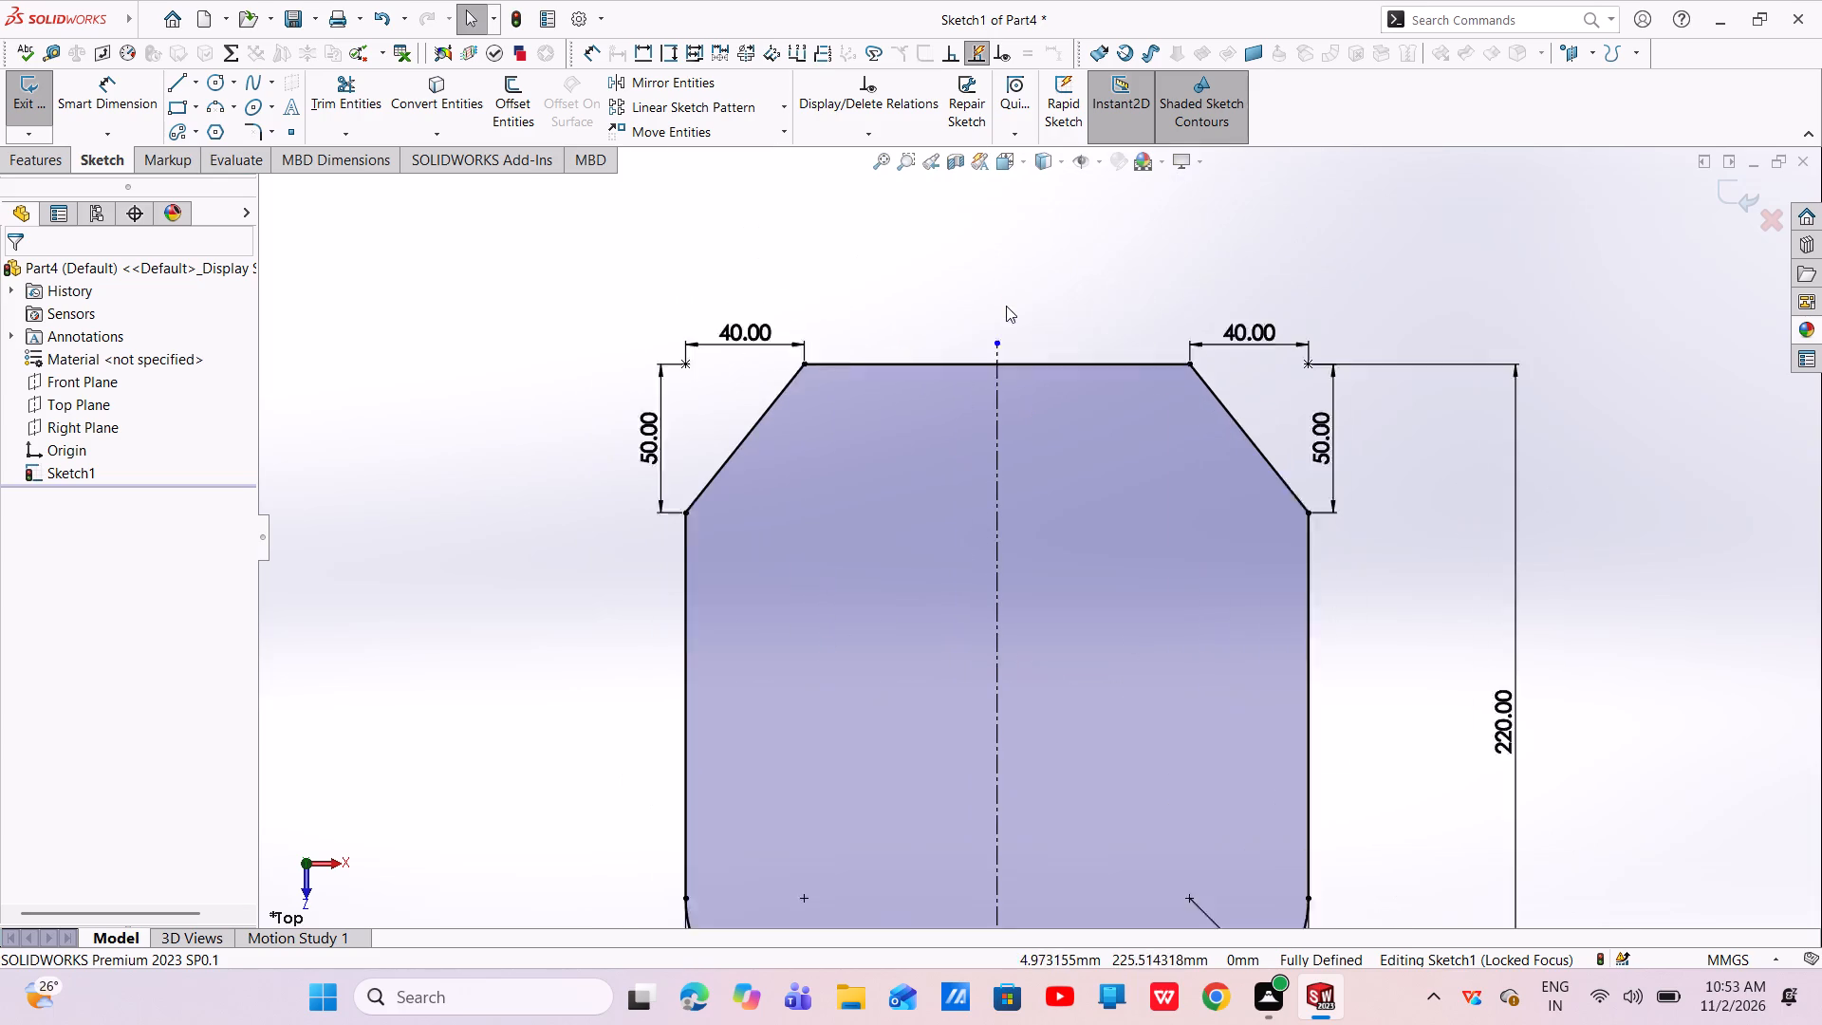
scroll(1247, 484, "down", 2)
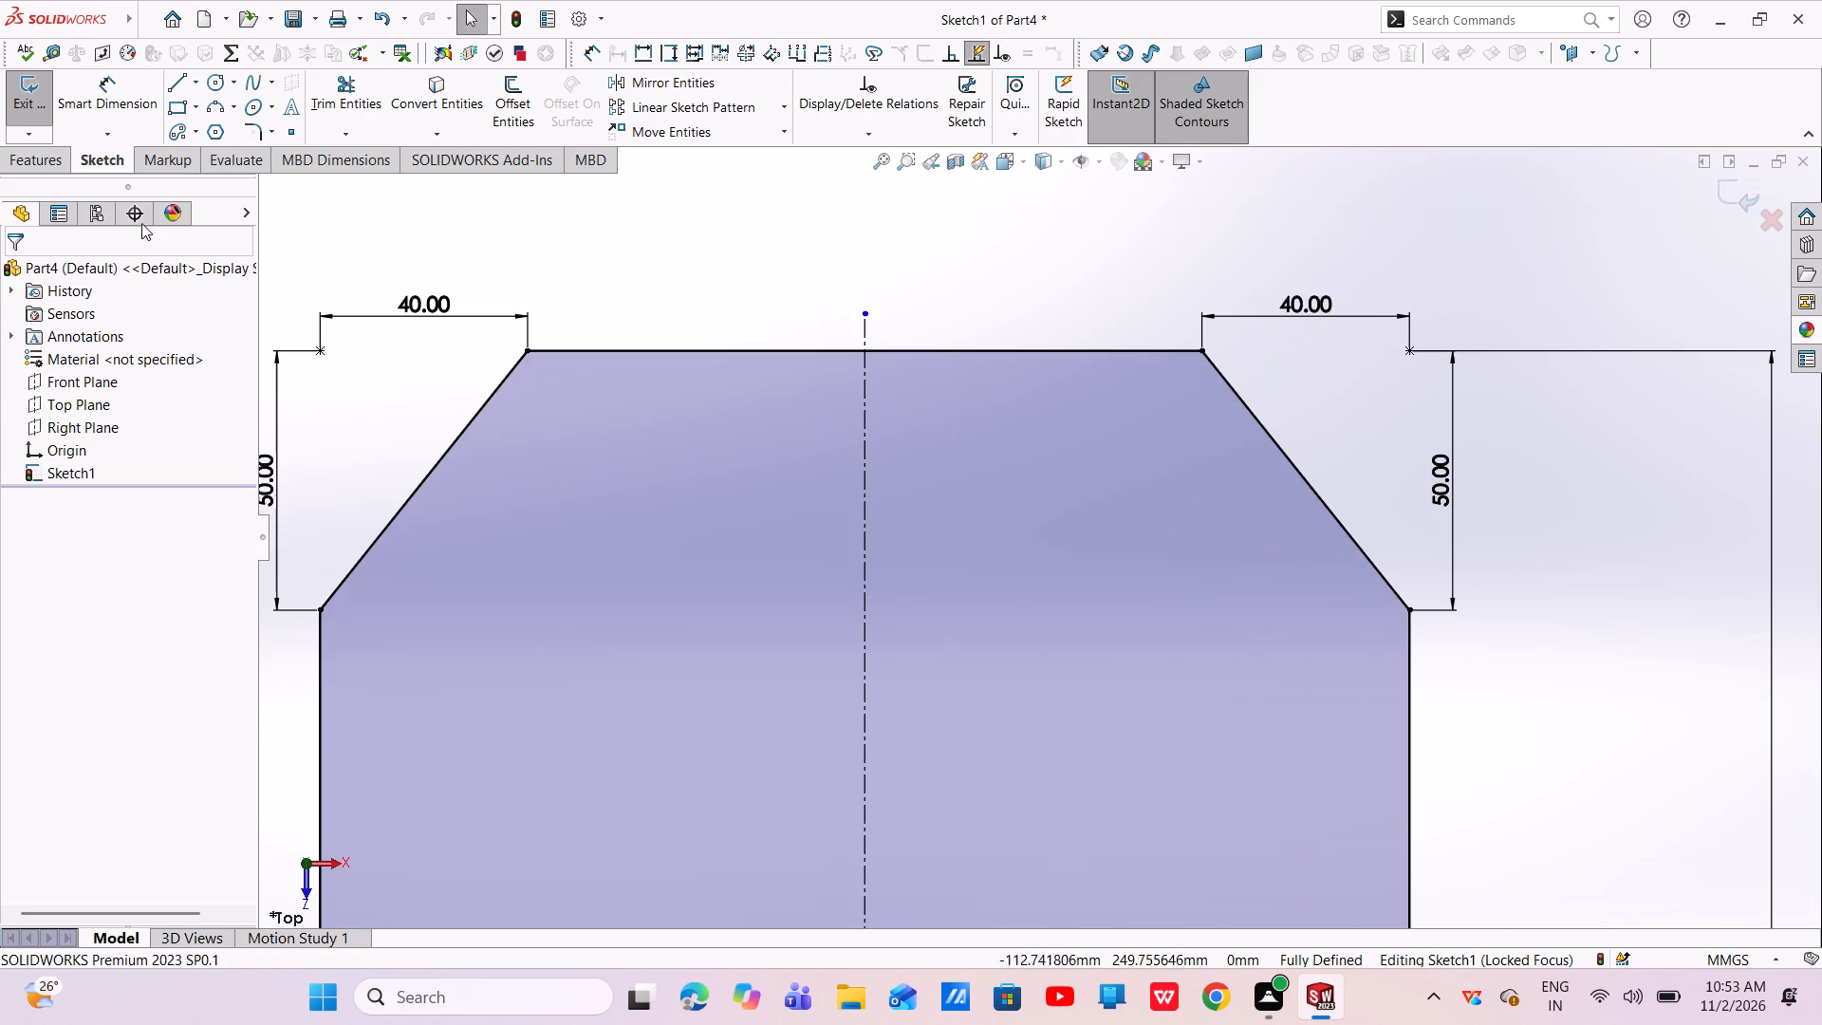
left_click(172, 79)
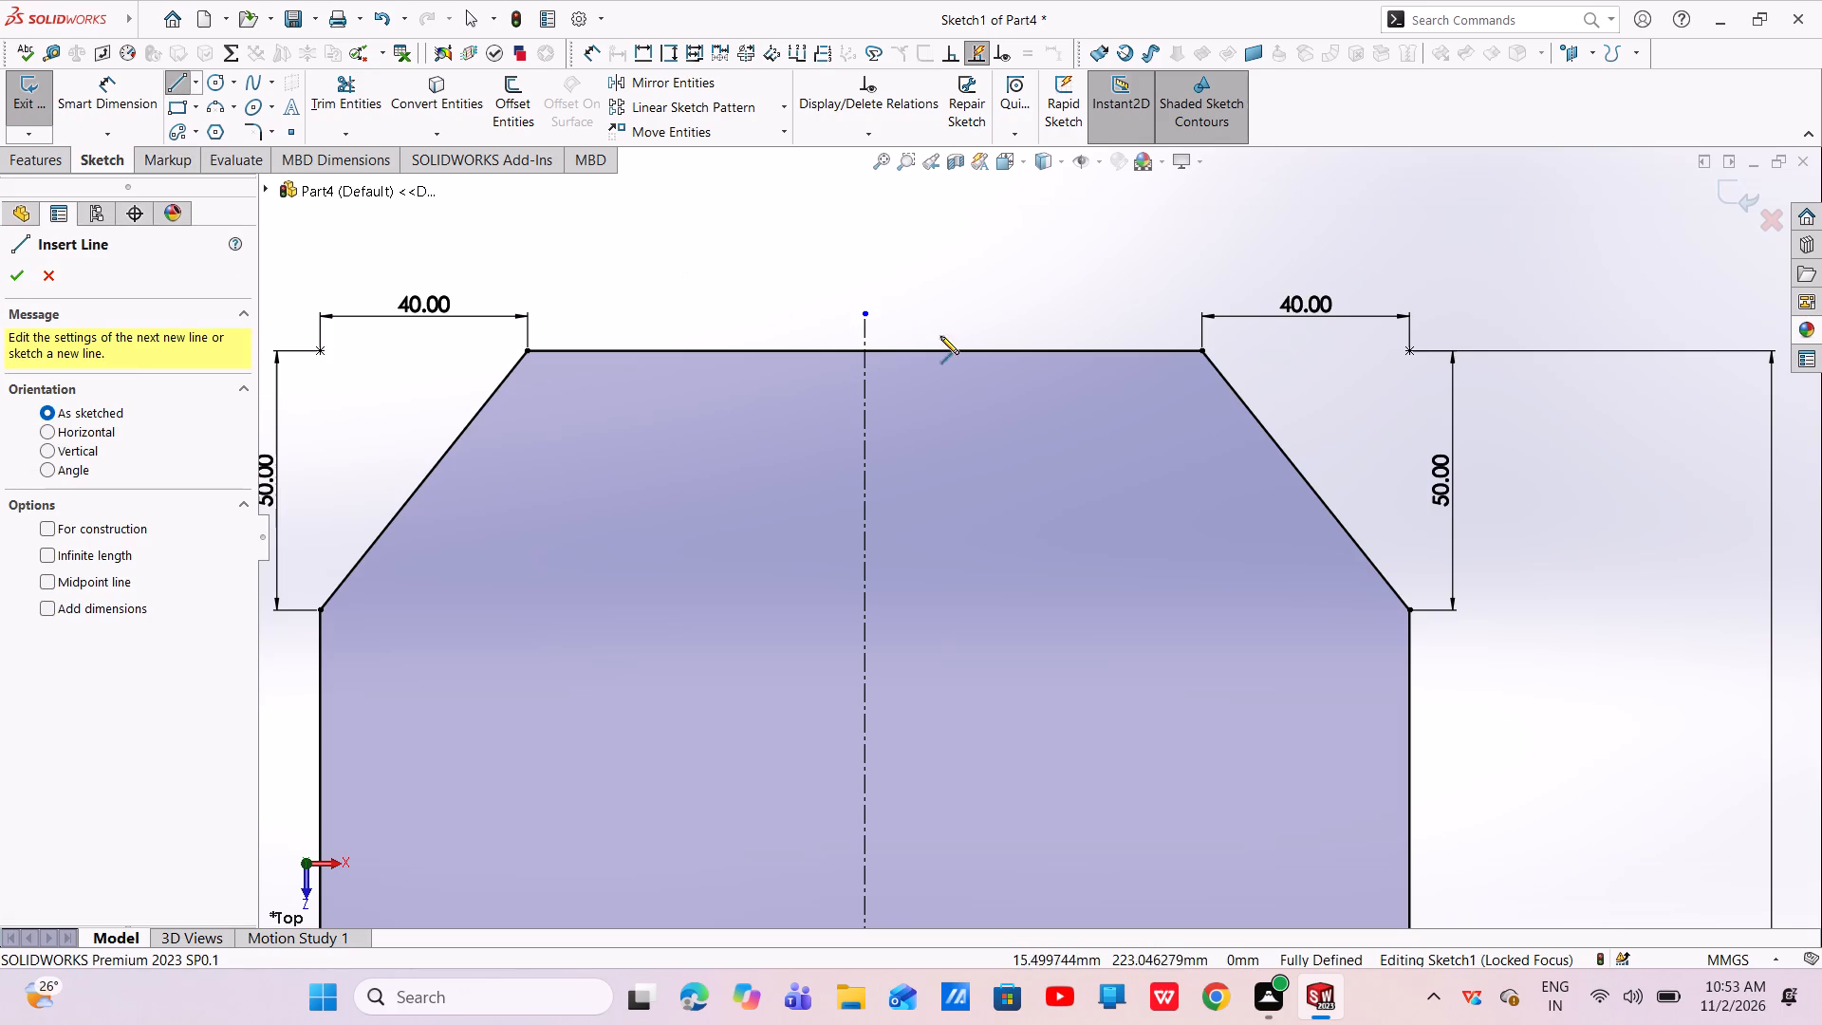
left_click(940, 351)
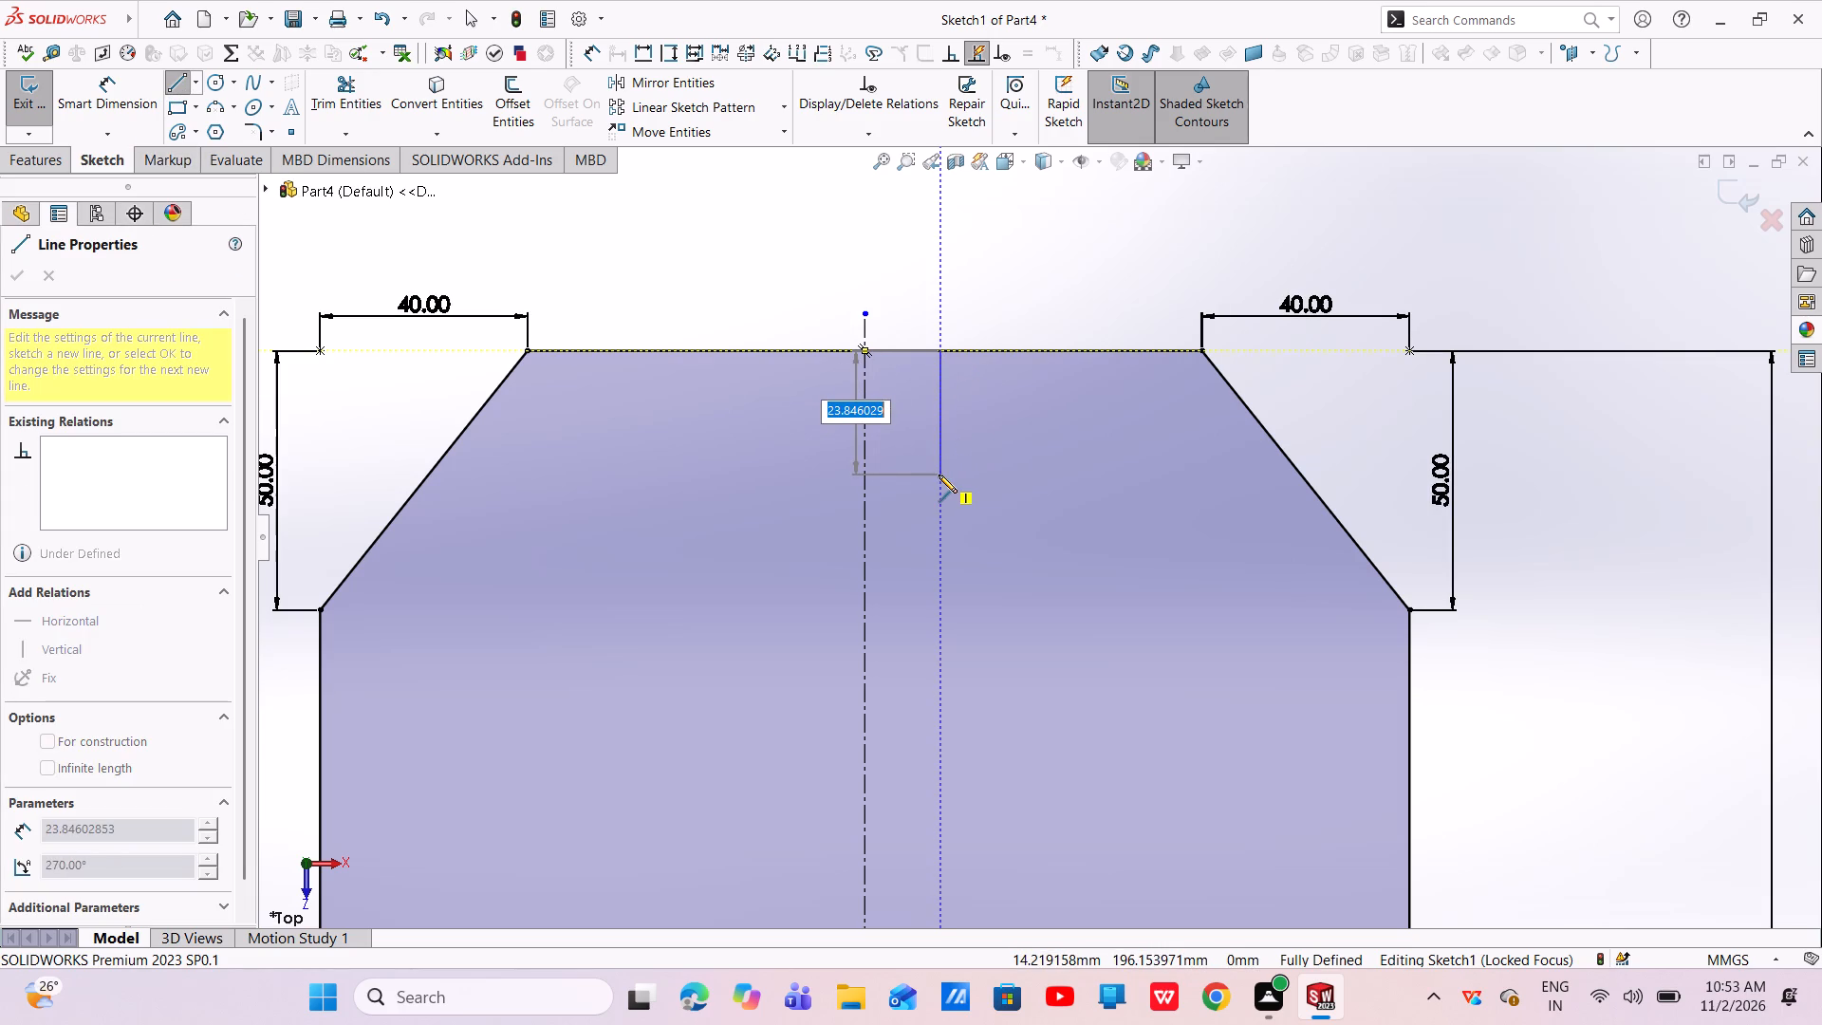
left_click(939, 469)
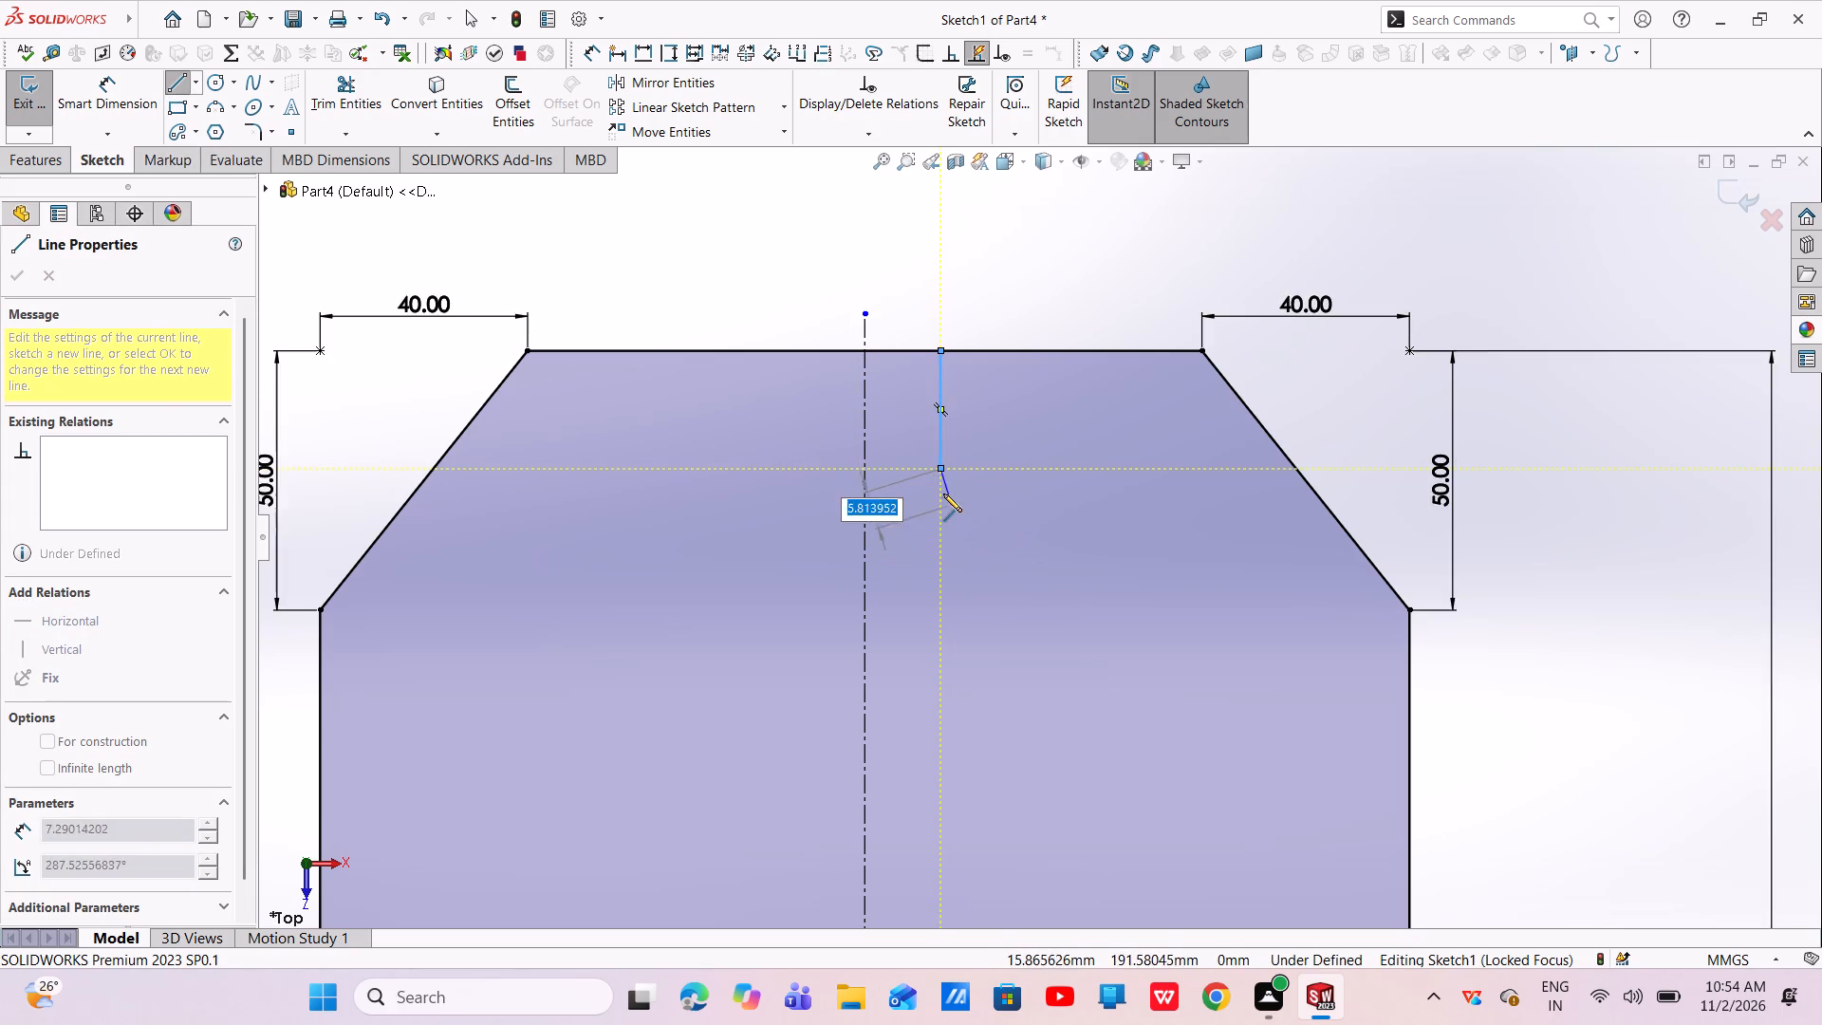
left_click(1036, 470)
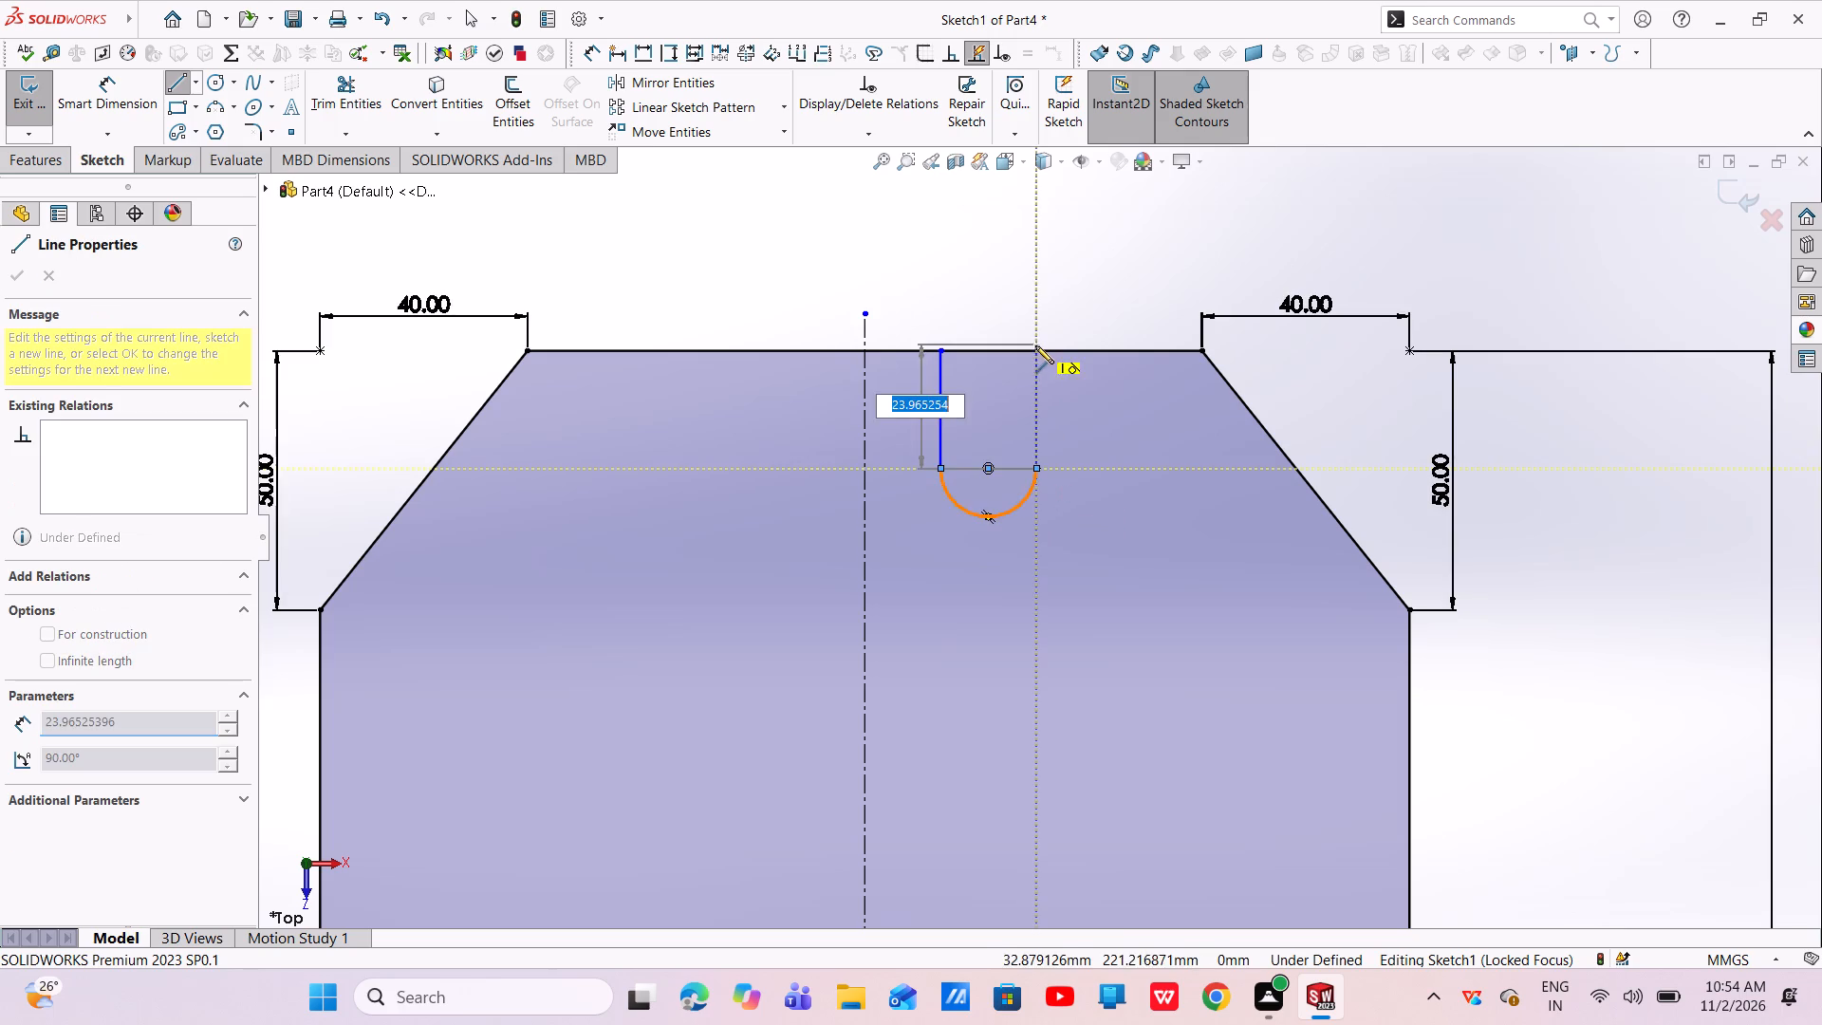
left_click(1037, 349)
right_click(1037, 348)
left_click(1072, 365)
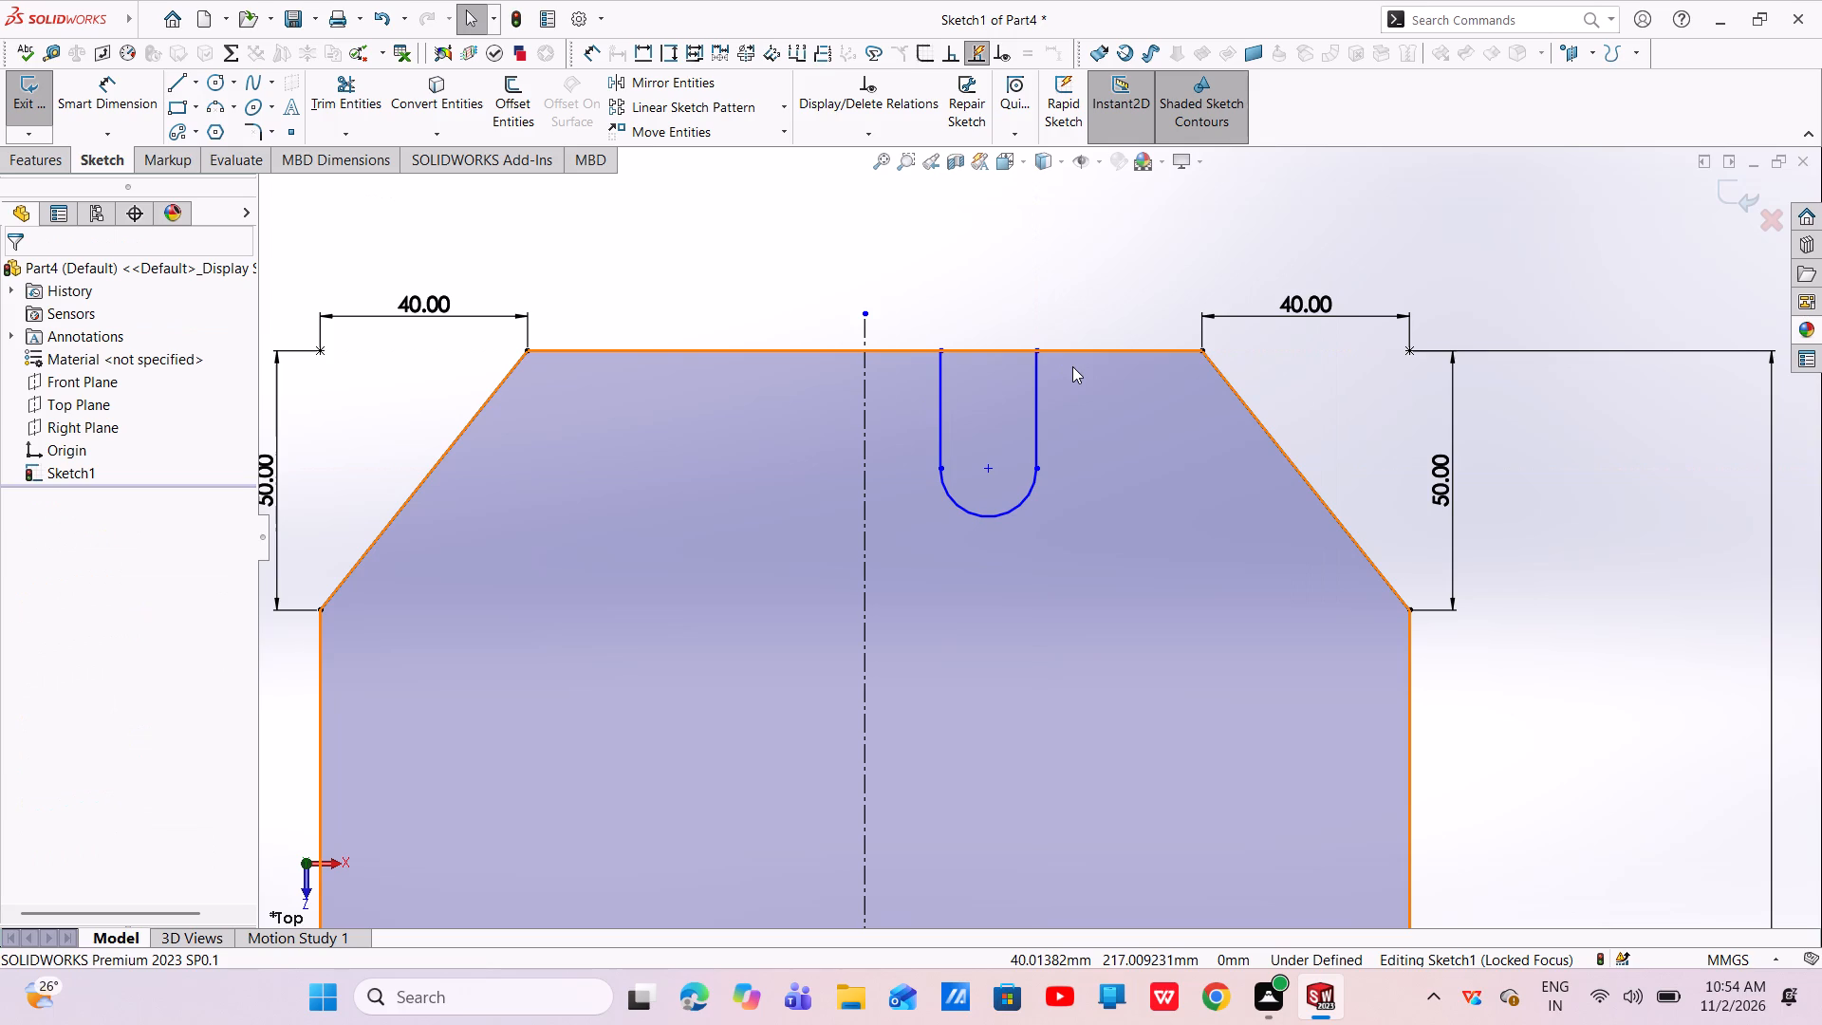
Dimension the vertical distance between the upper slot's arc centre and the lower slot's arc centre as 180 mm.
left_click(96, 99)
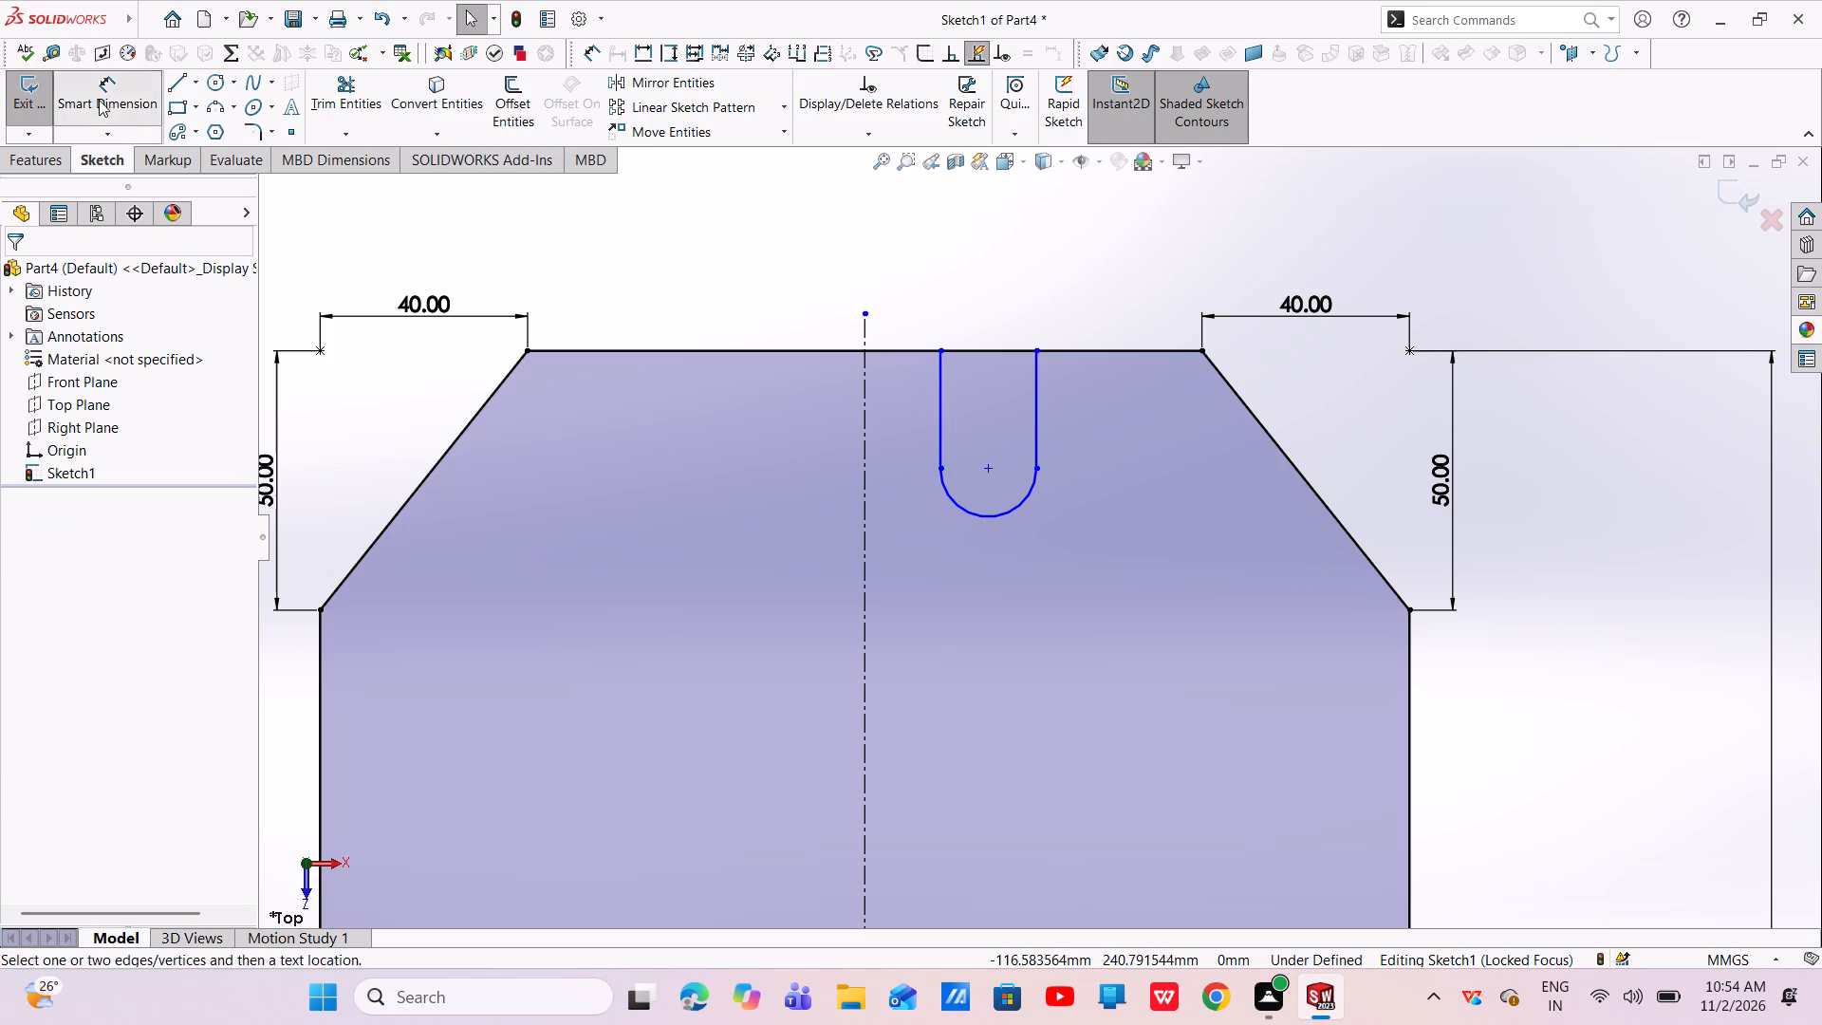
left_click(992, 473)
scroll(1007, 577, "up", 3)
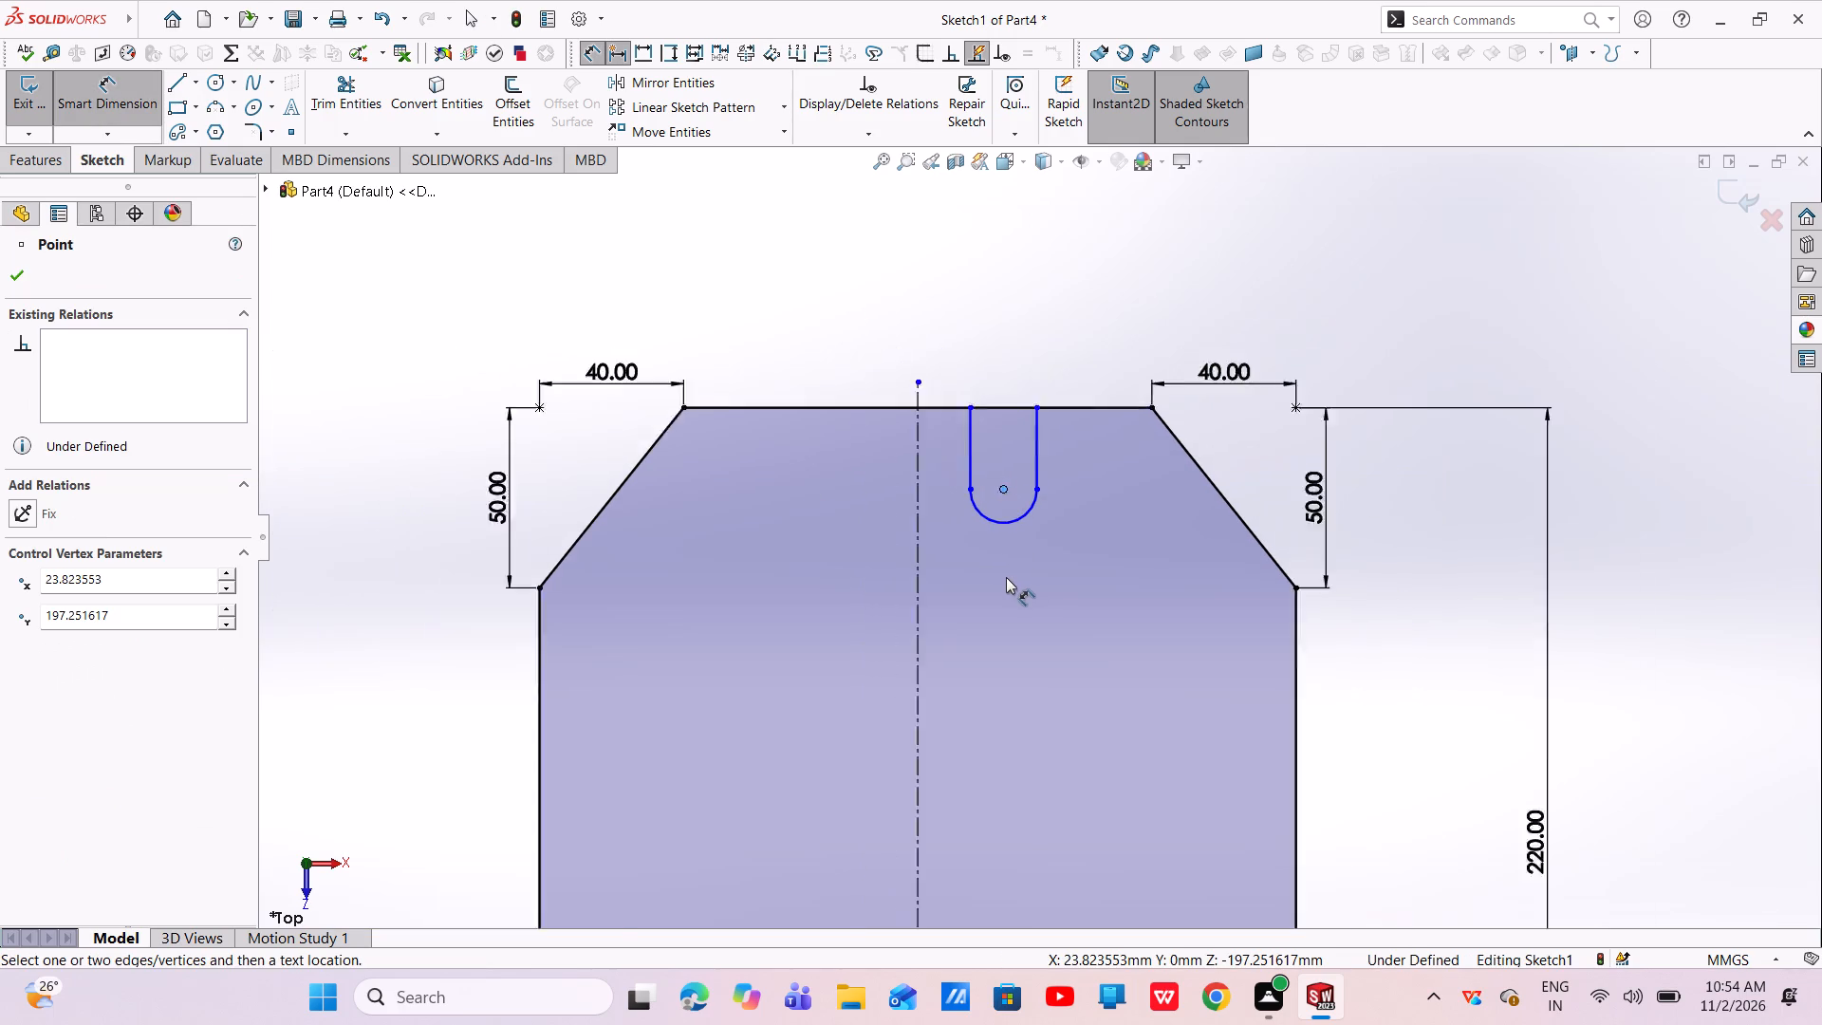
scroll(1031, 675, "up", 4)
scroll(1032, 724, "down", 10)
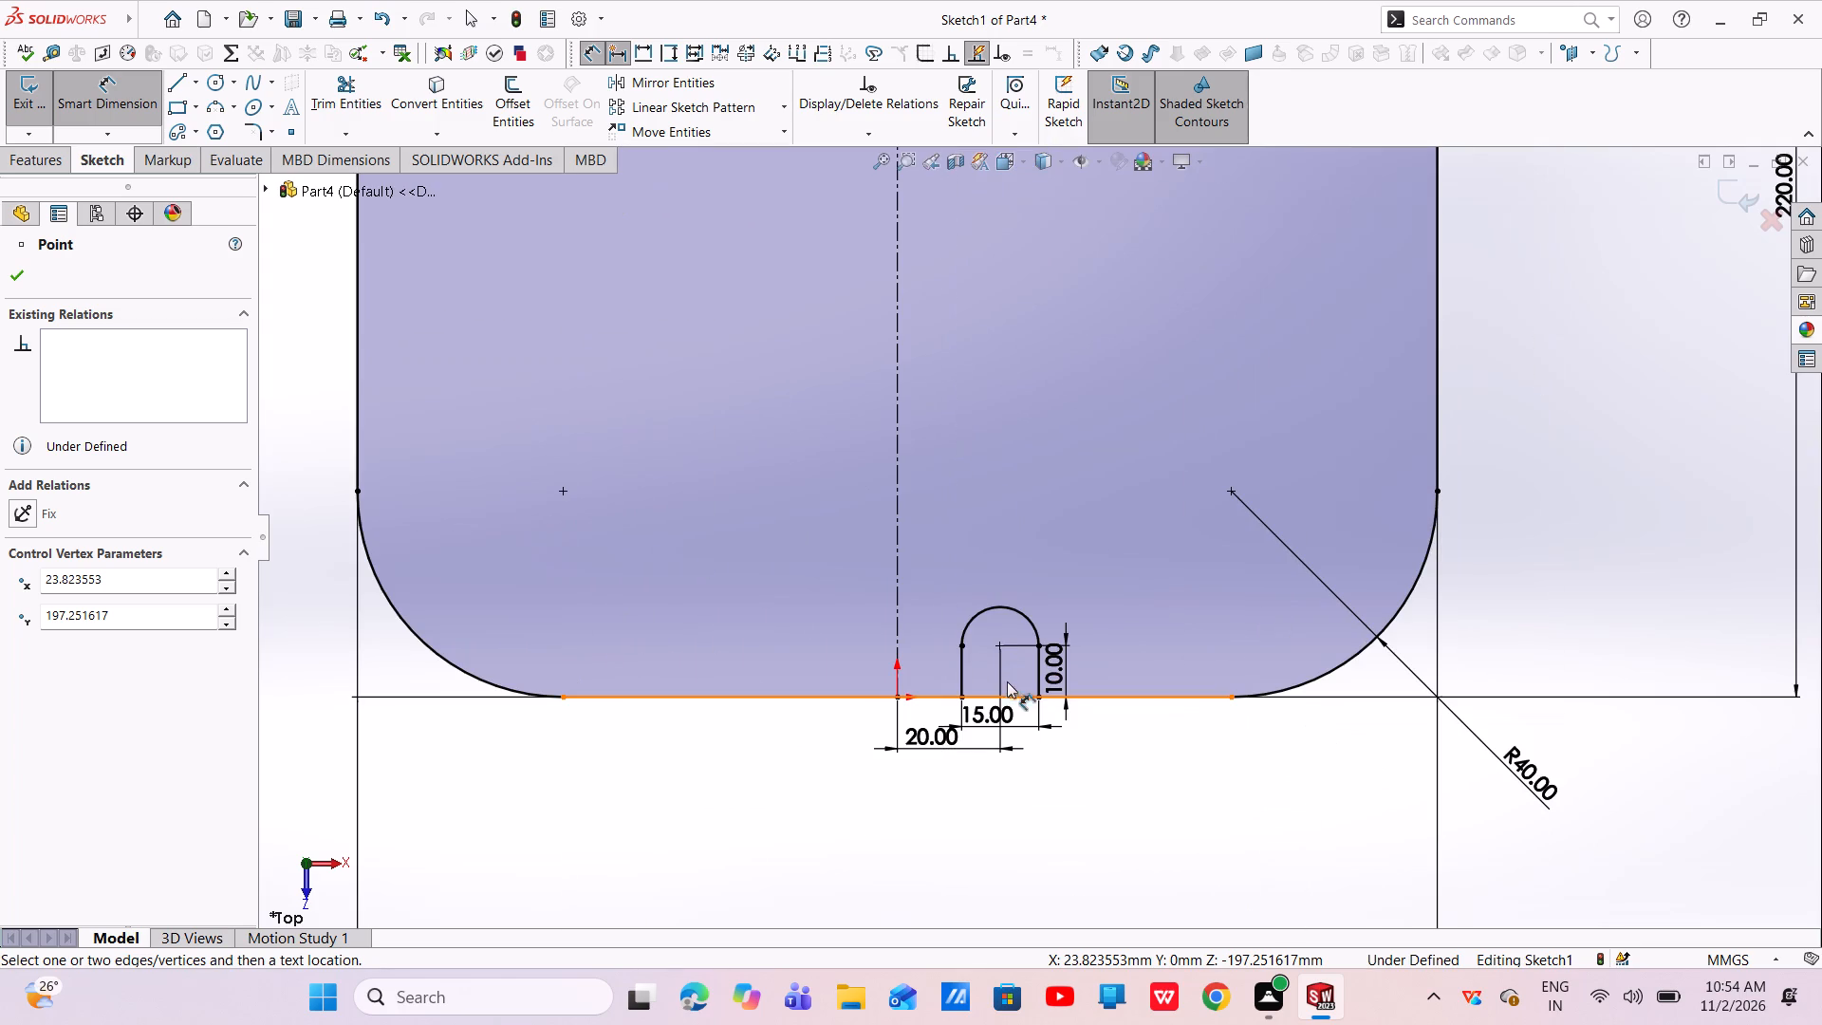
left_click(999, 643)
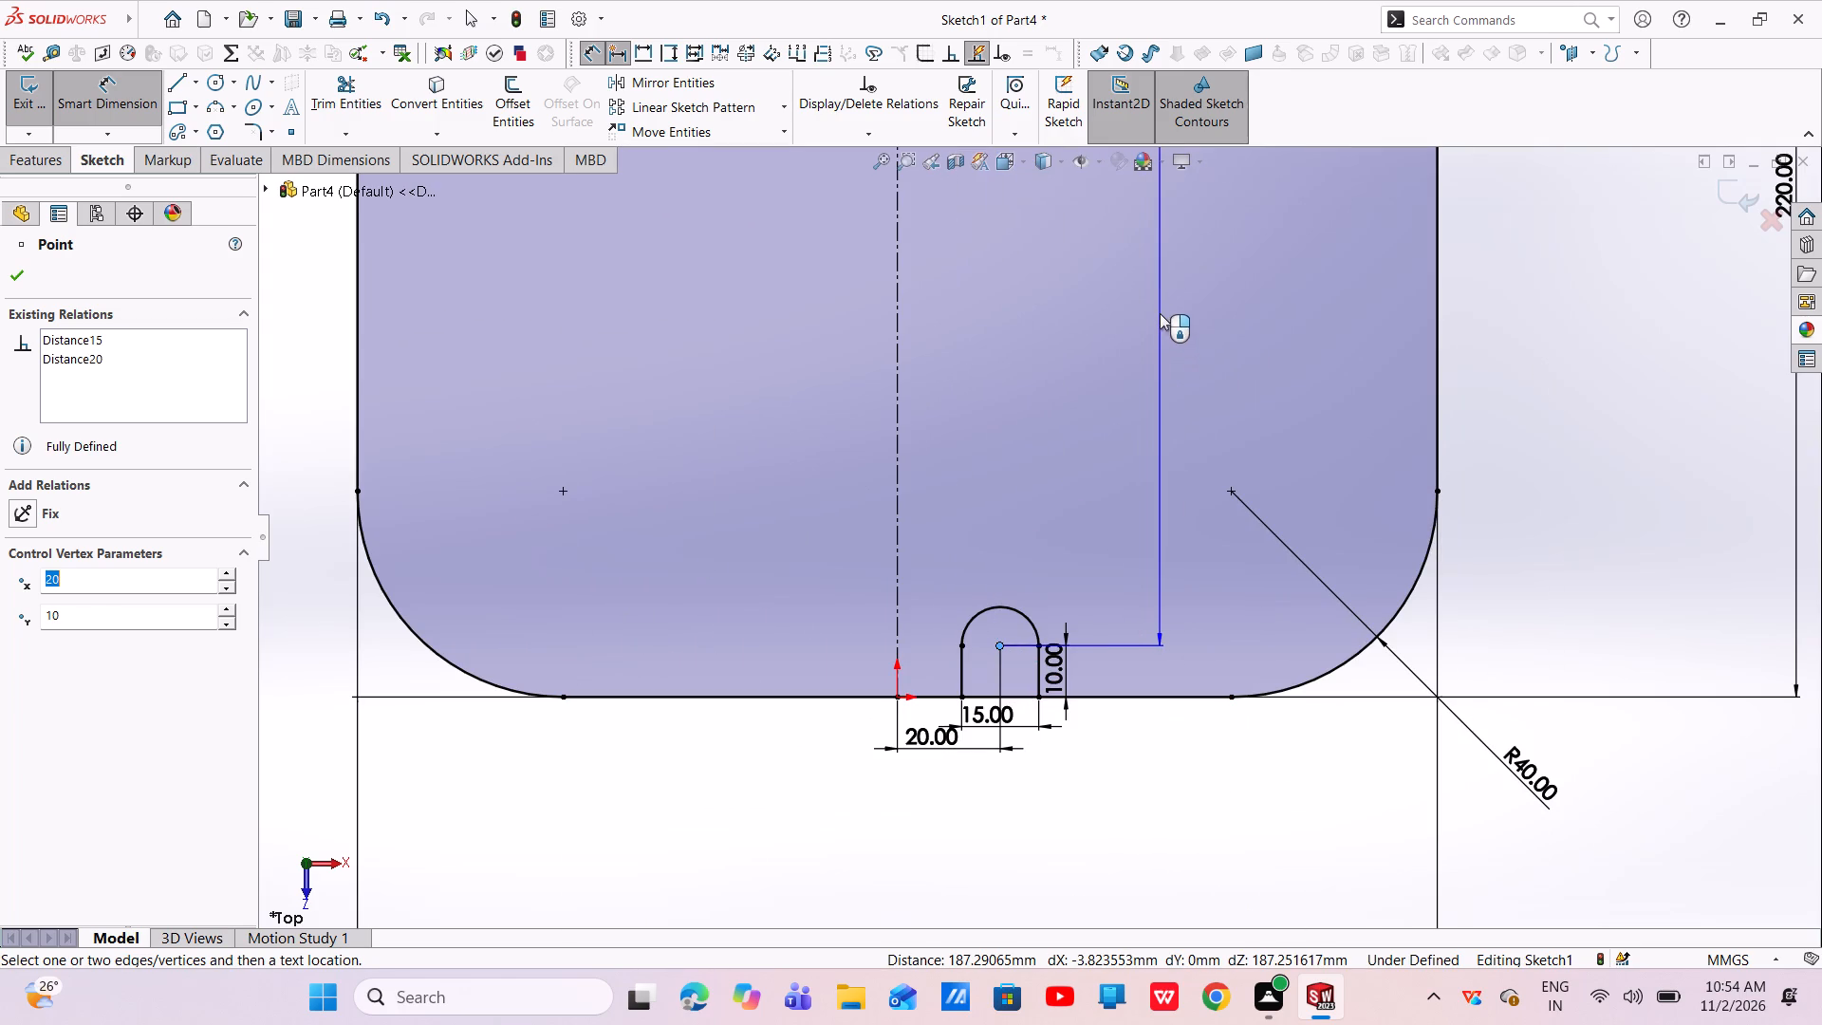
left_click(1160, 310)
key("BackSpace")
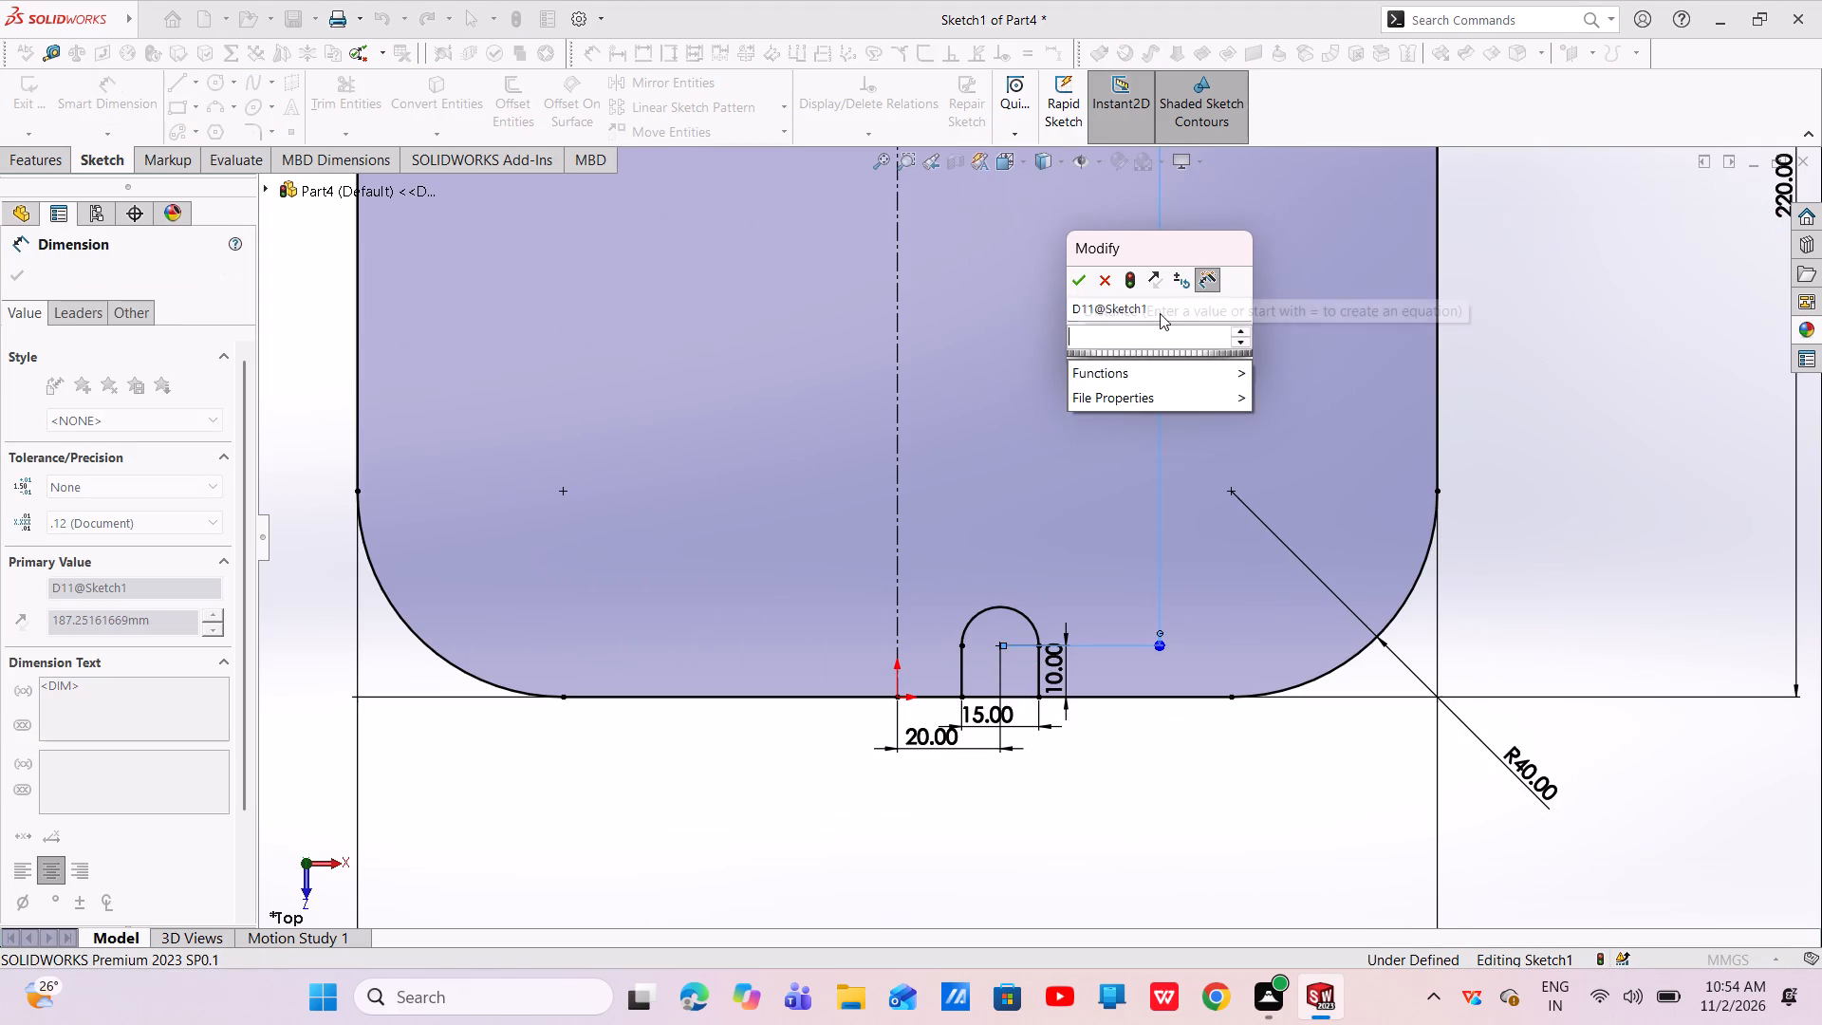
type("180")
key("Return")
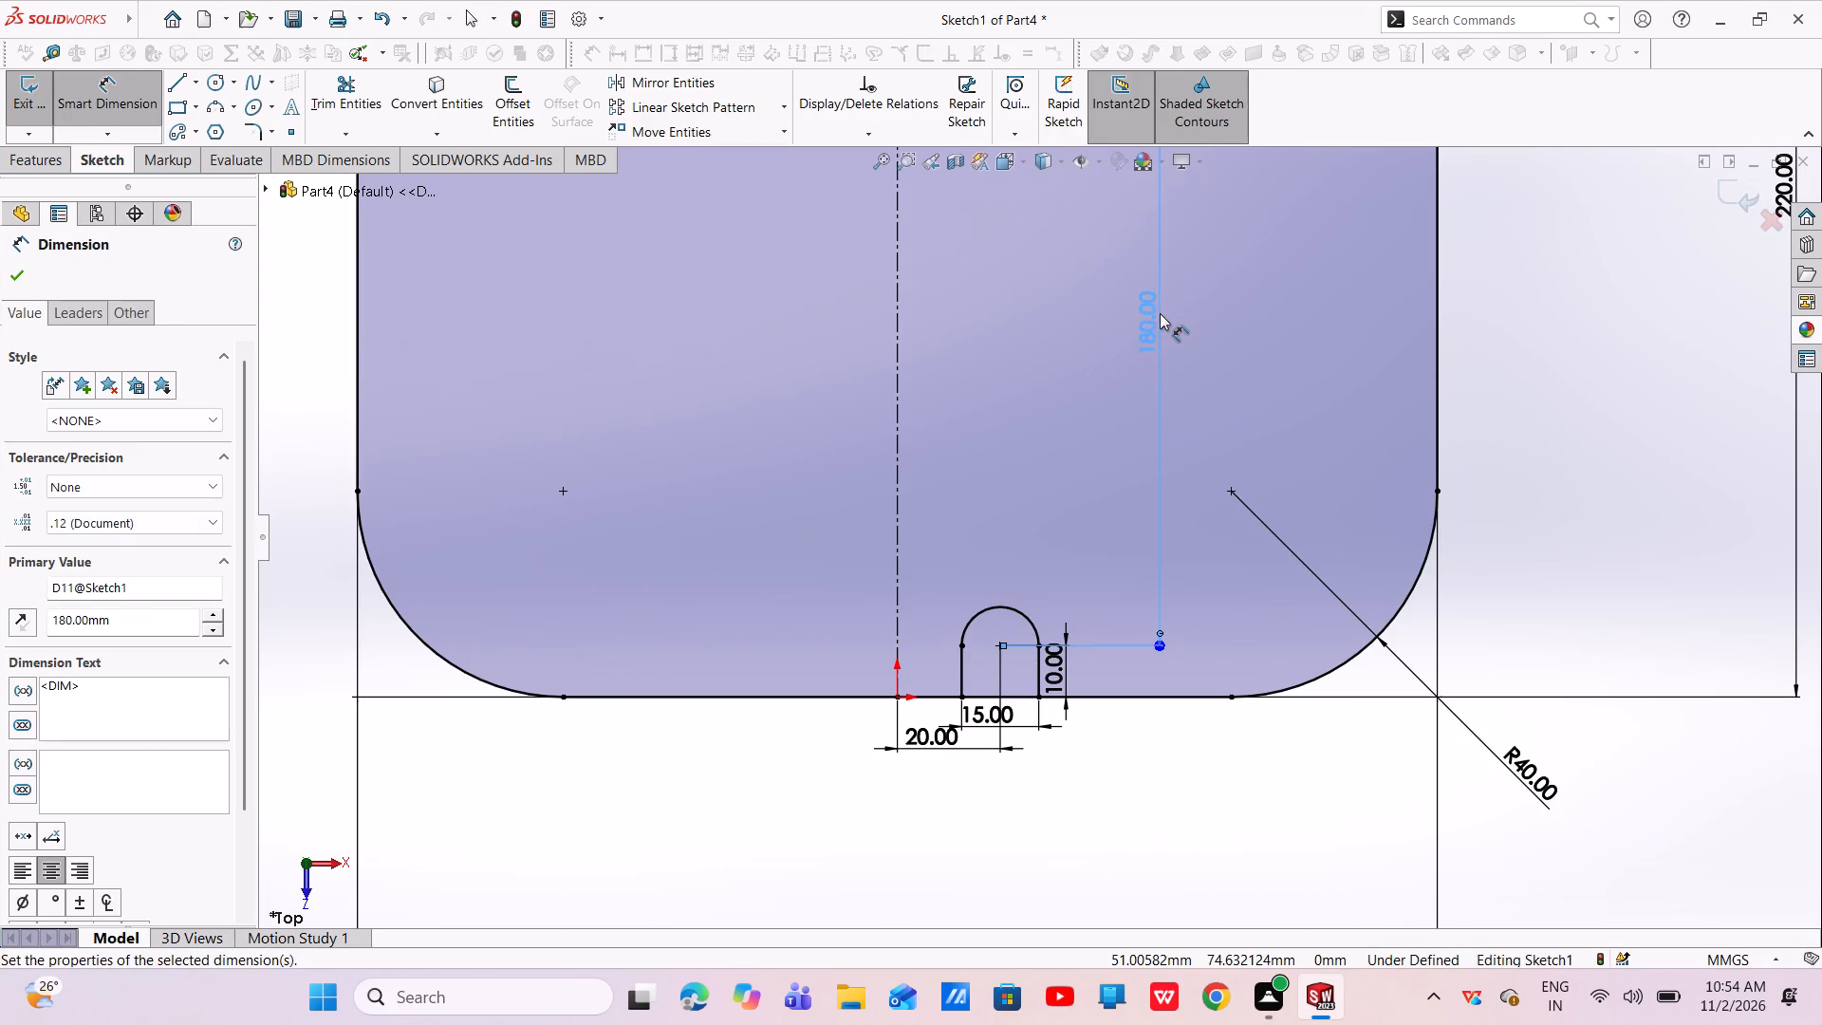
Draw a centerline about 180 mm long from the upper slot's arc centre to the lower slot's arc centre.
scroll(1160, 312, "up", 5)
scroll(1068, 297, "down", 6)
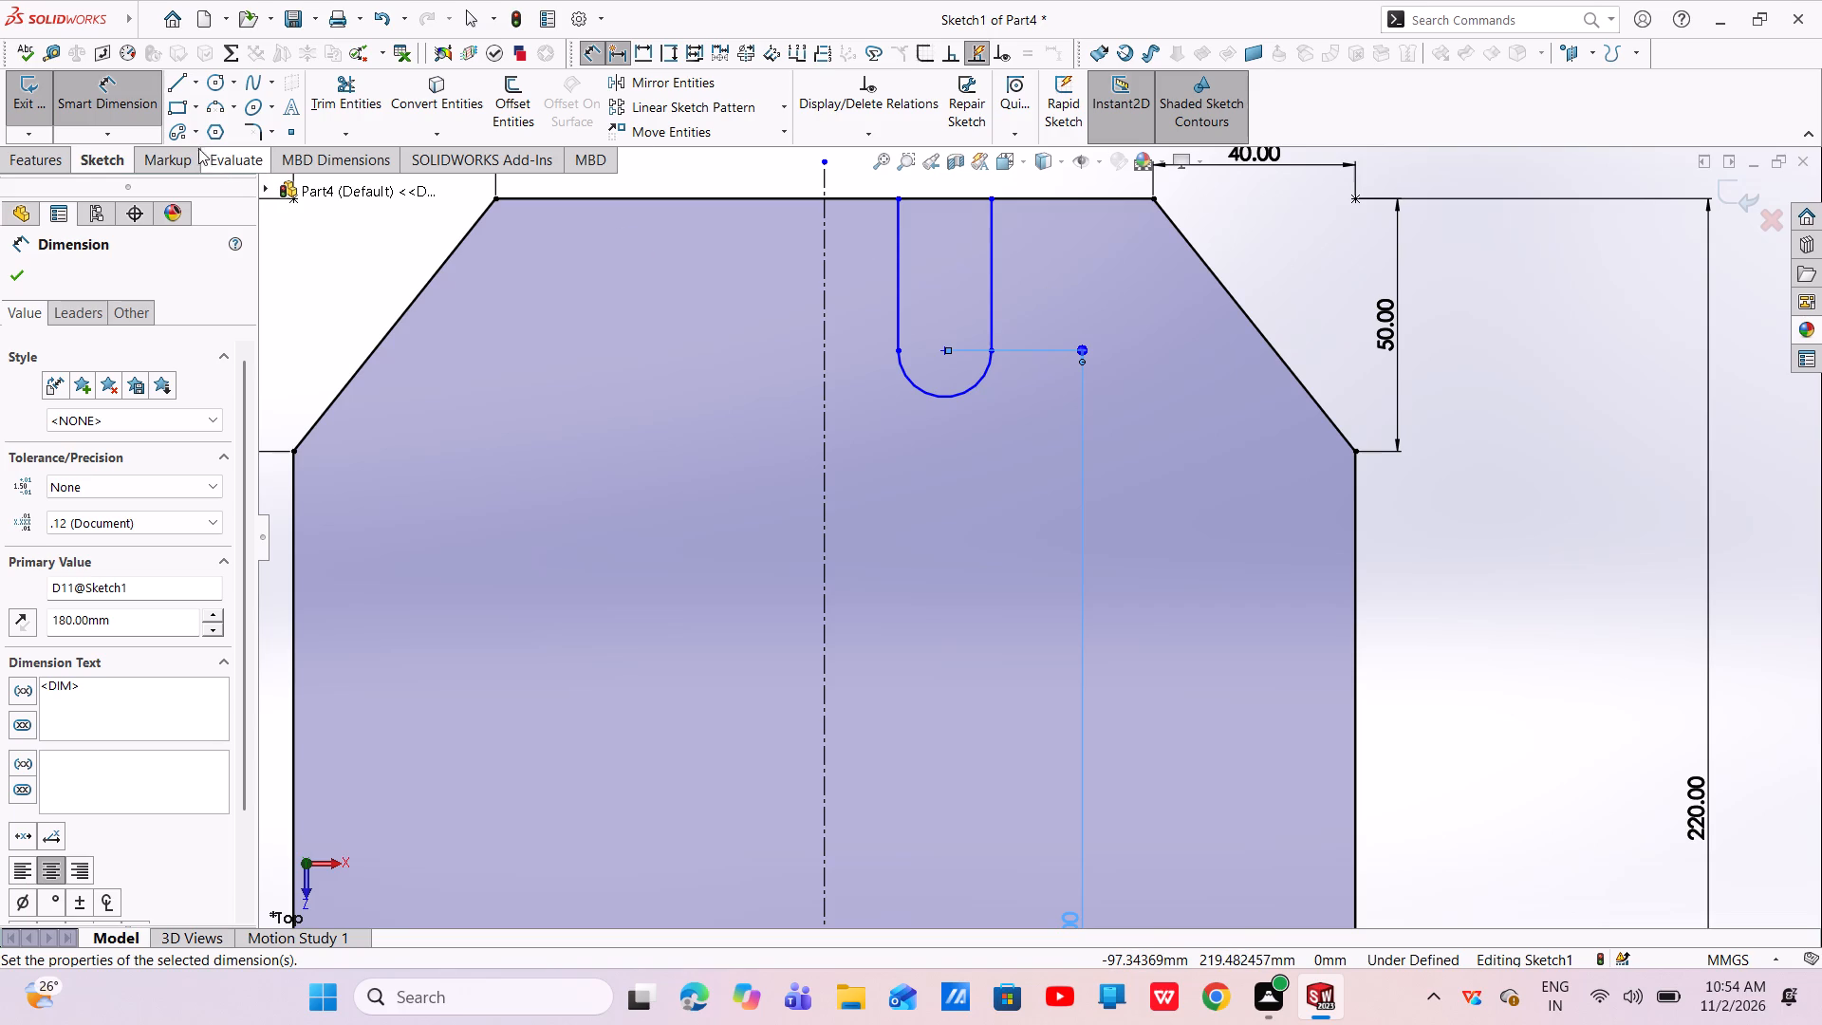
left_click(198, 74)
left_click(209, 120)
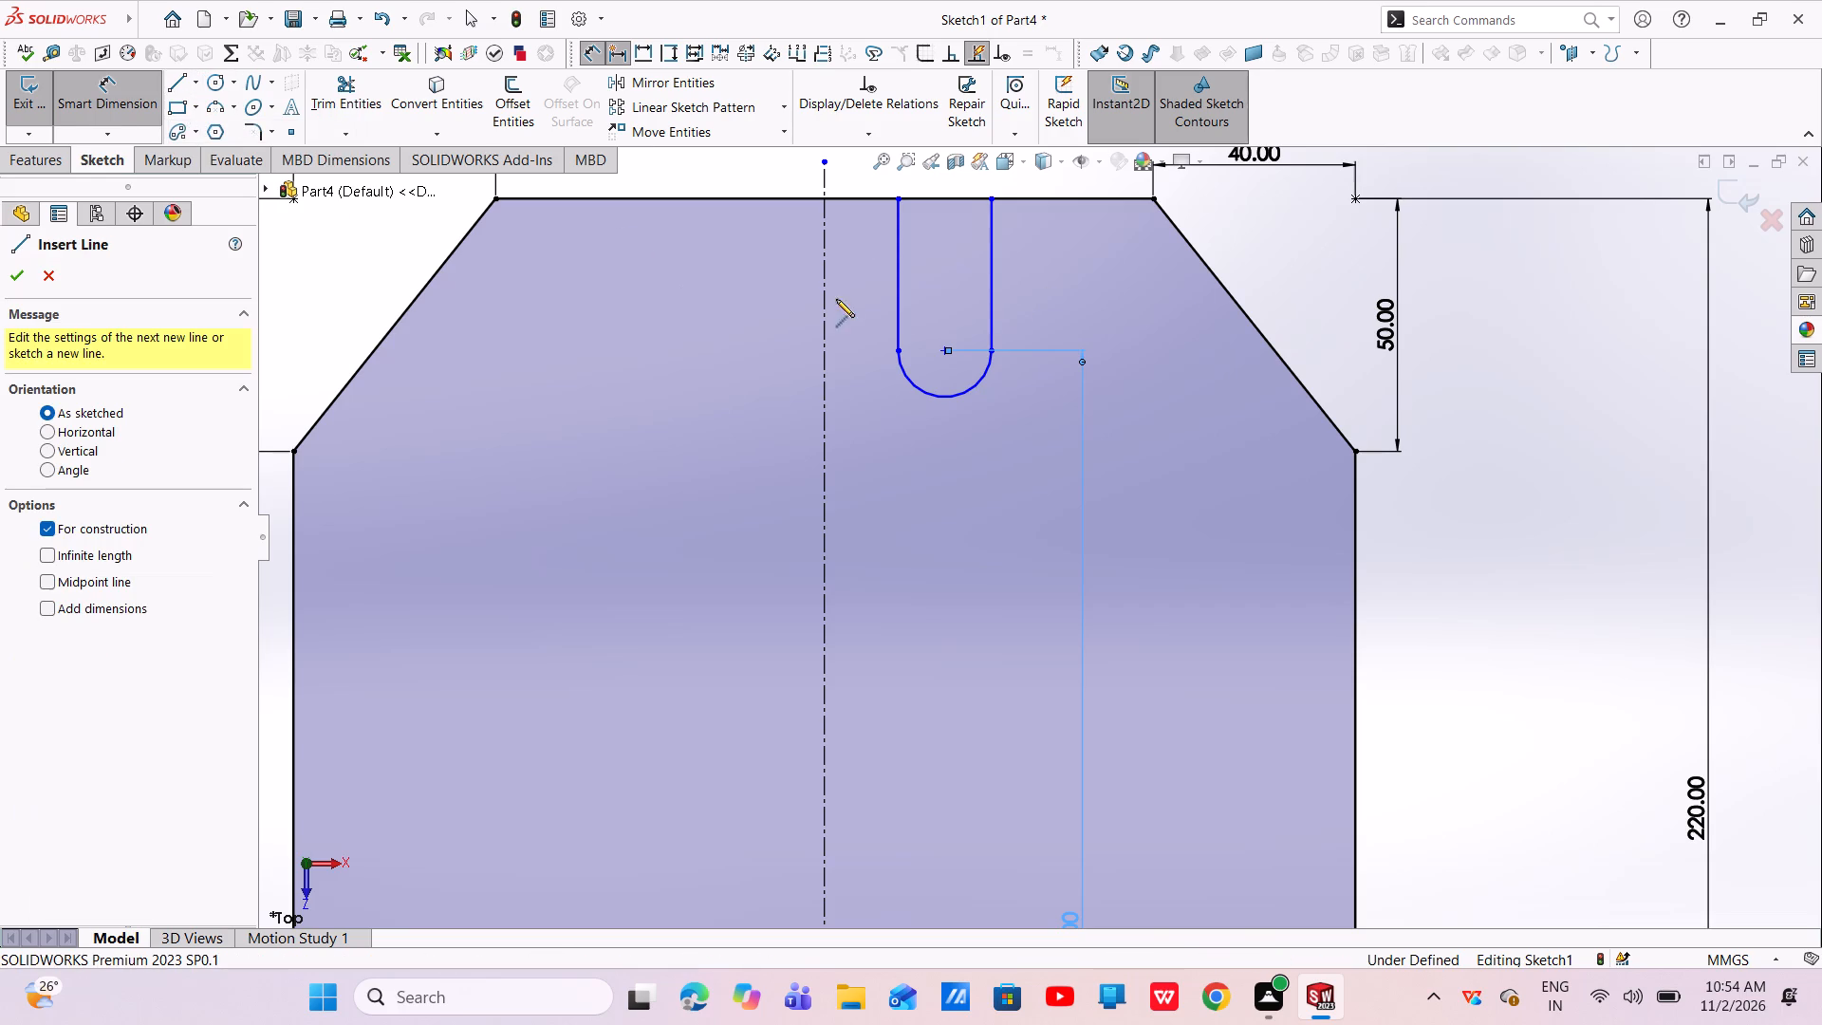
left_click(943, 352)
scroll(989, 730, "up", 5)
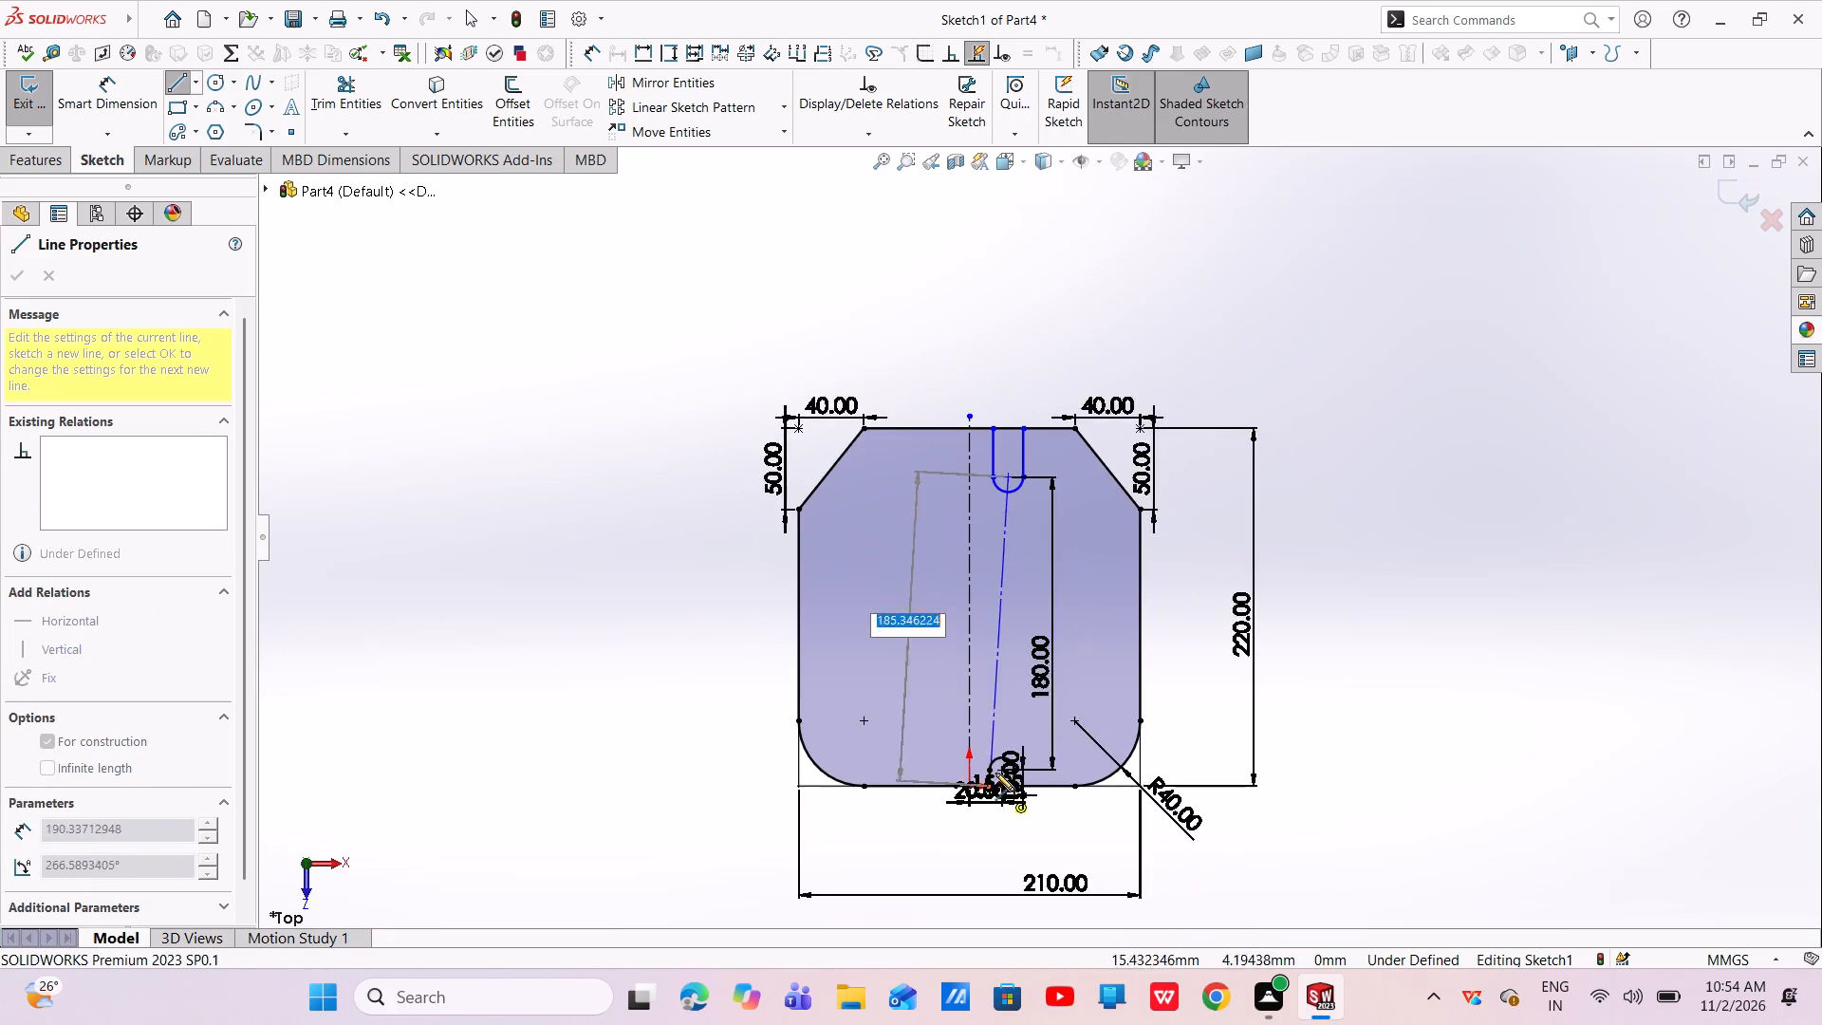
scroll(993, 765, "down", 5)
scroll(993, 765, "up", 1)
scroll(993, 765, "down", 10)
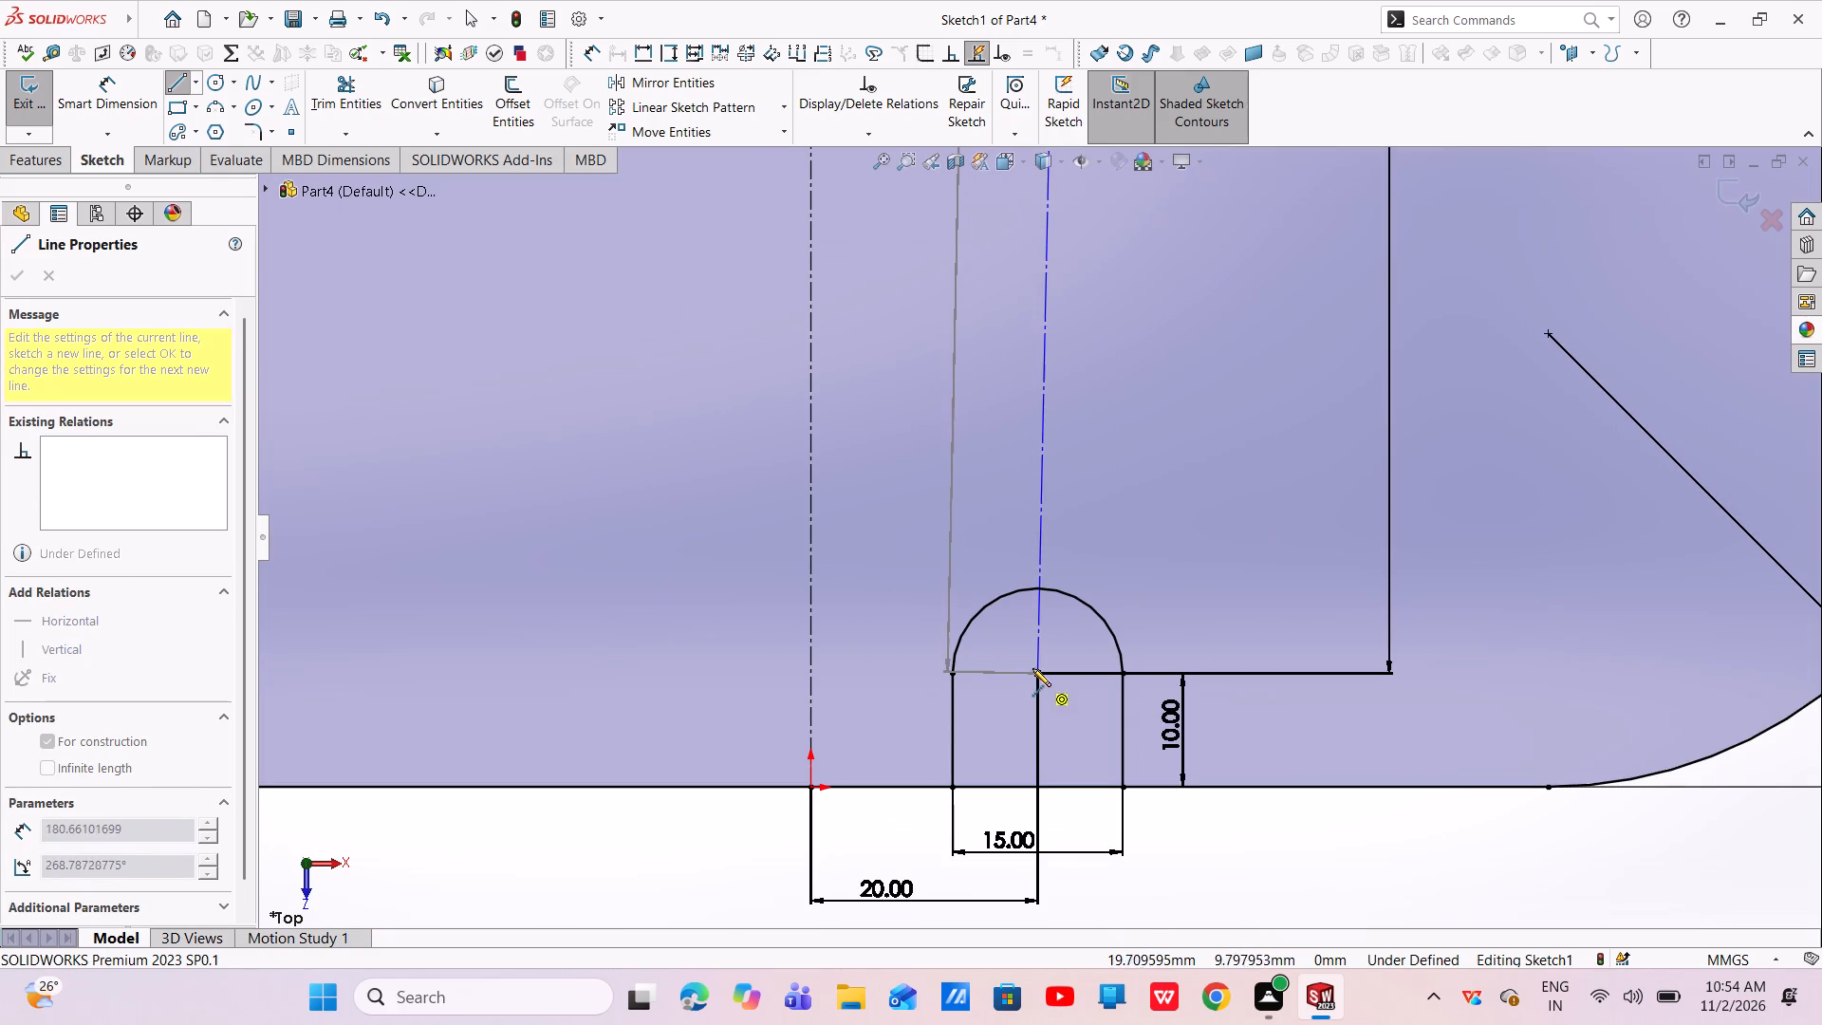
left_click(1039, 670)
right_click(1039, 670)
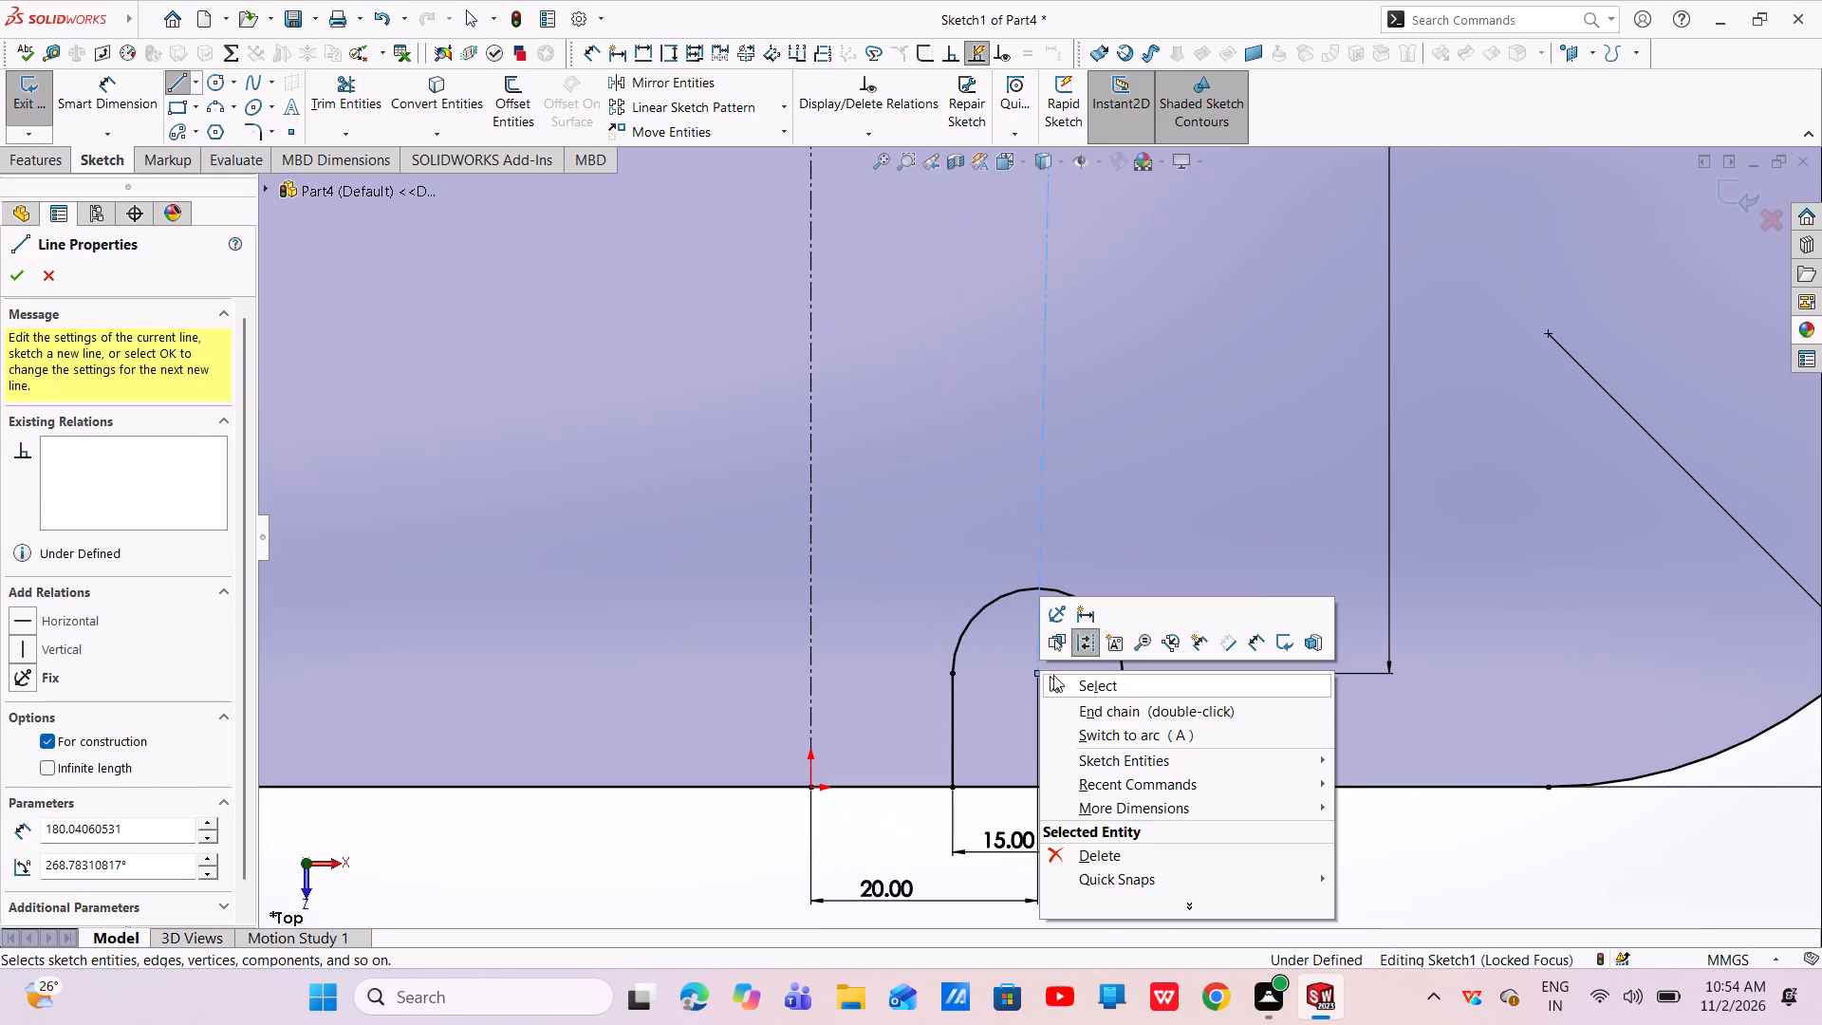
left_click(1058, 677)
Add a Vertical relation to the centerline joining the two slots' arc centres.
left_click(1039, 446)
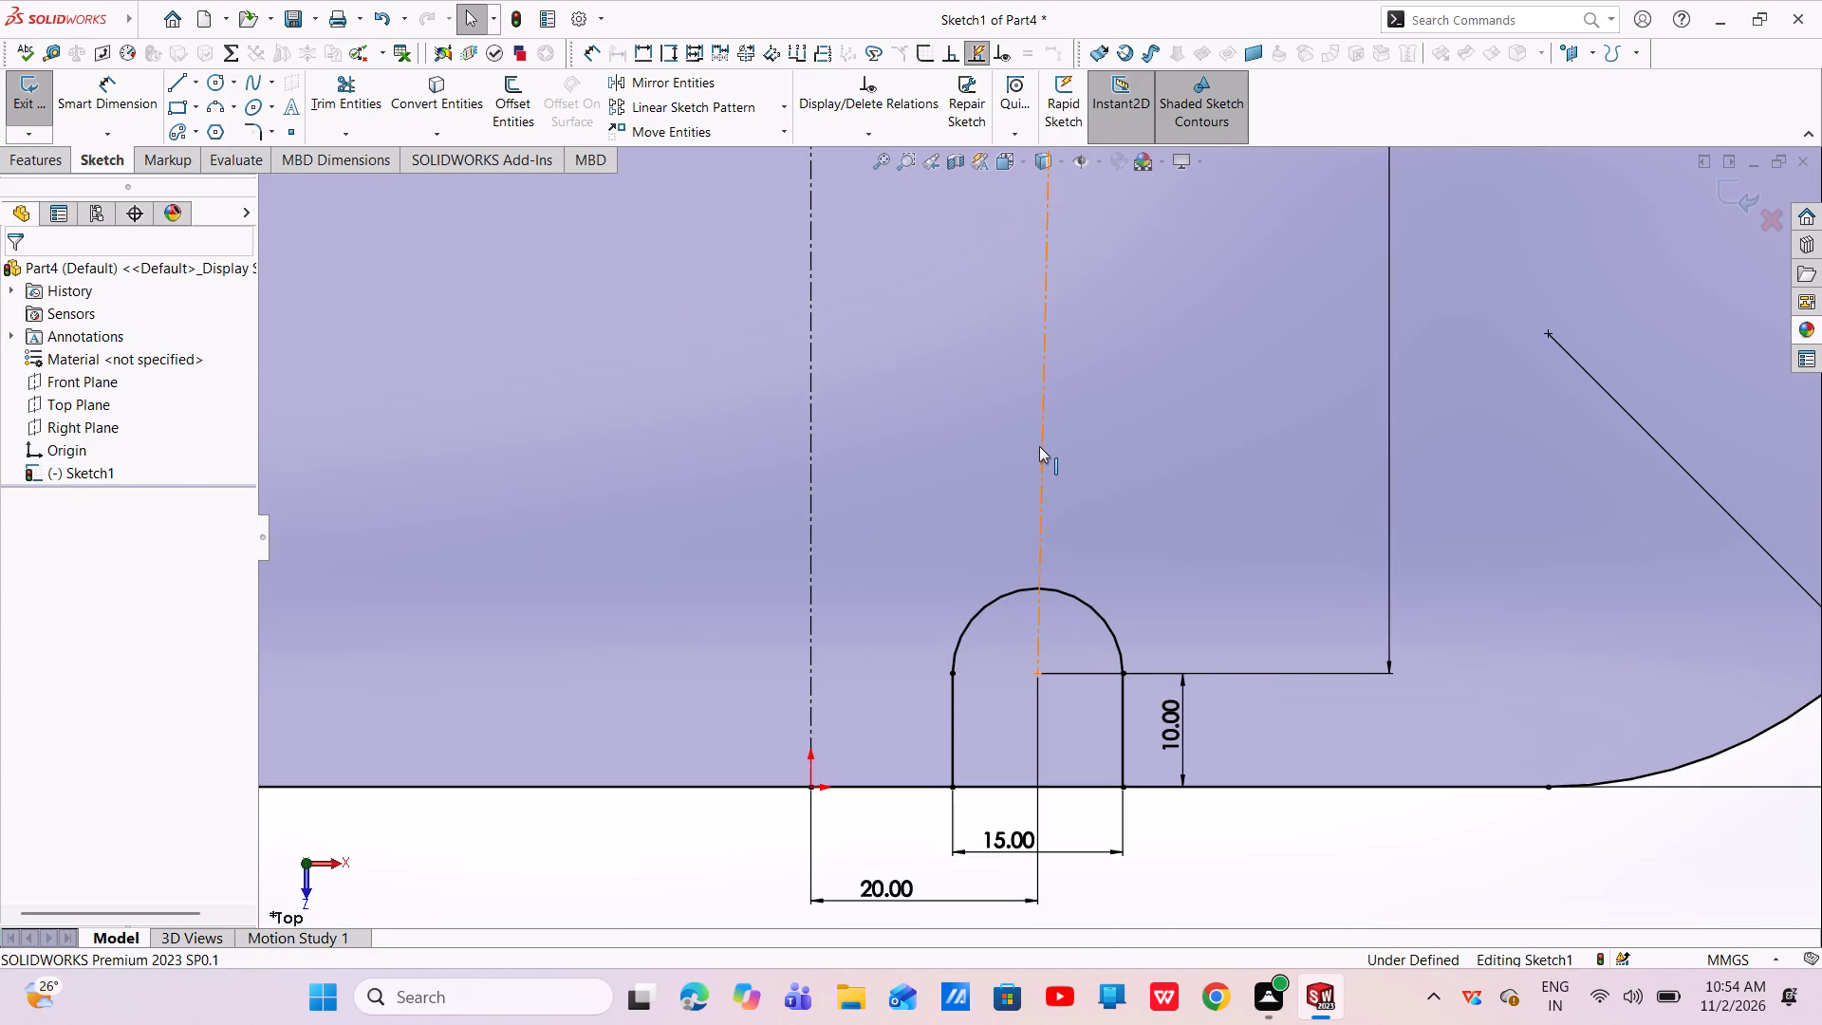
left_click(1120, 360)
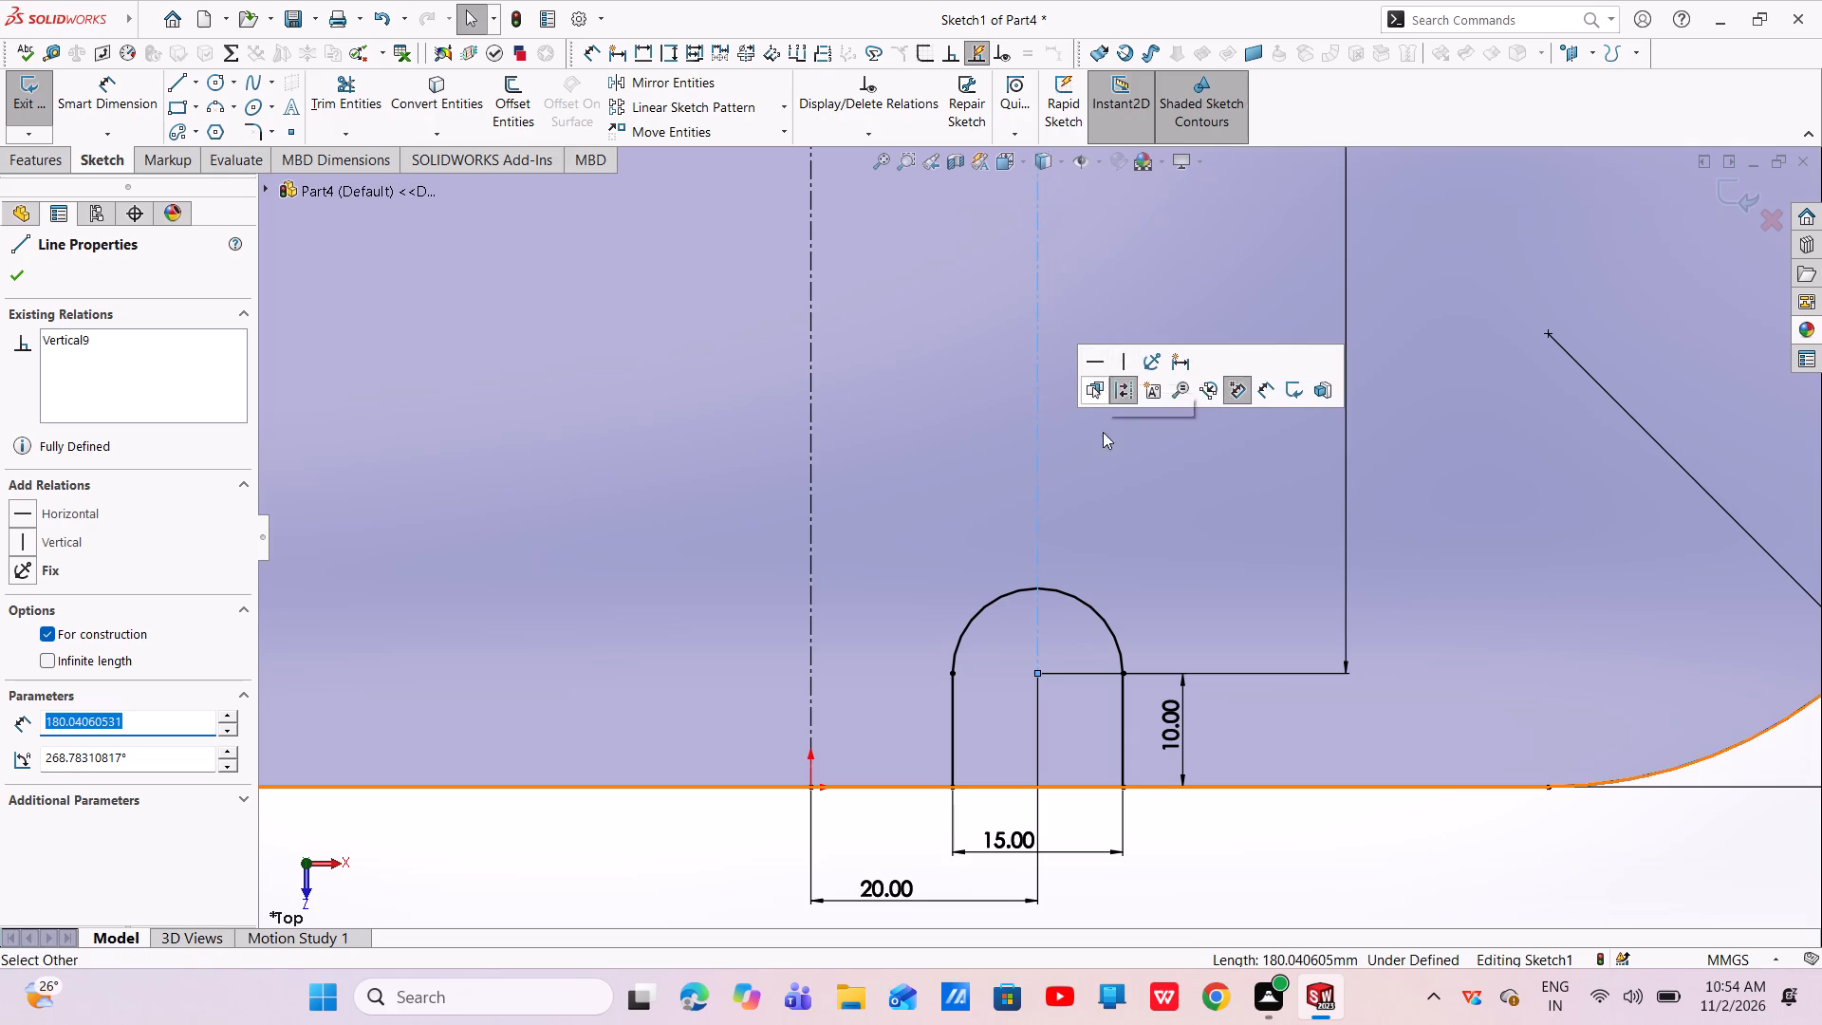
scroll(1140, 557, "up", 2)
scroll(1140, 557, "down", 2)
scroll(1140, 557, "up", 3)
scroll(1137, 394, "up", 5)
scroll(1102, 300, "up", 4)
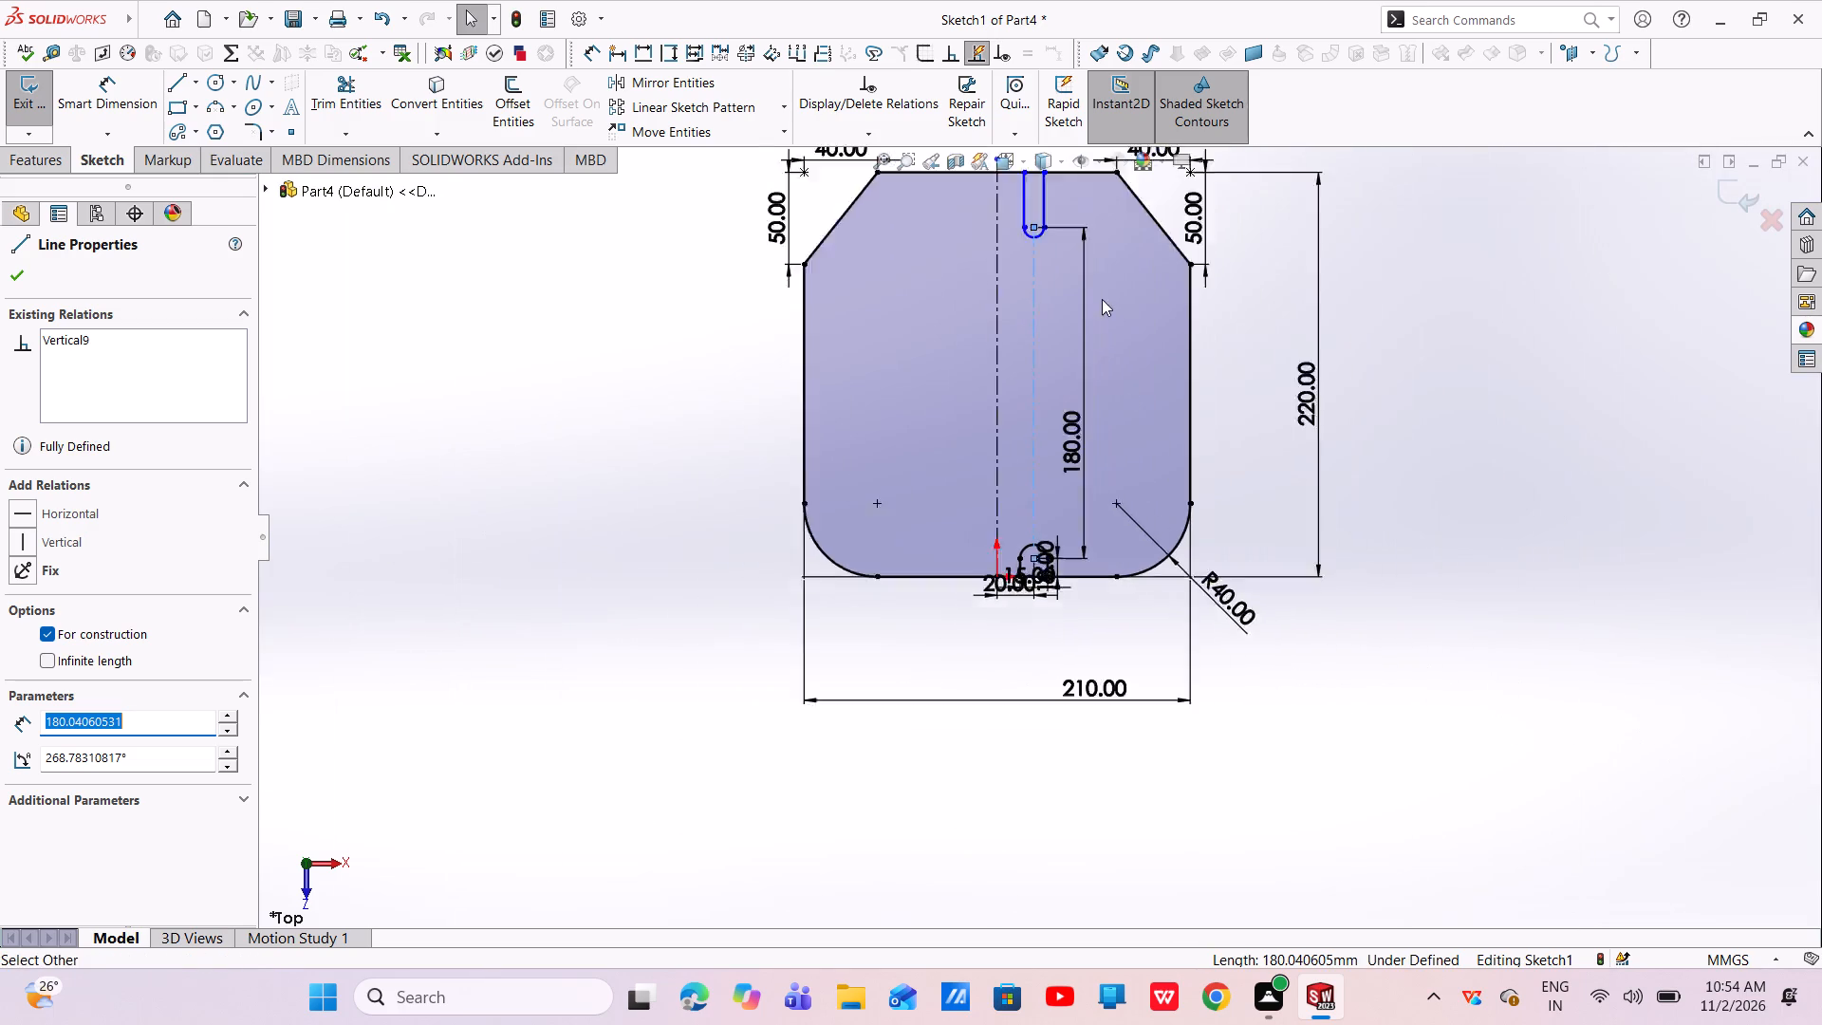
scroll(1035, 280, "down", 7)
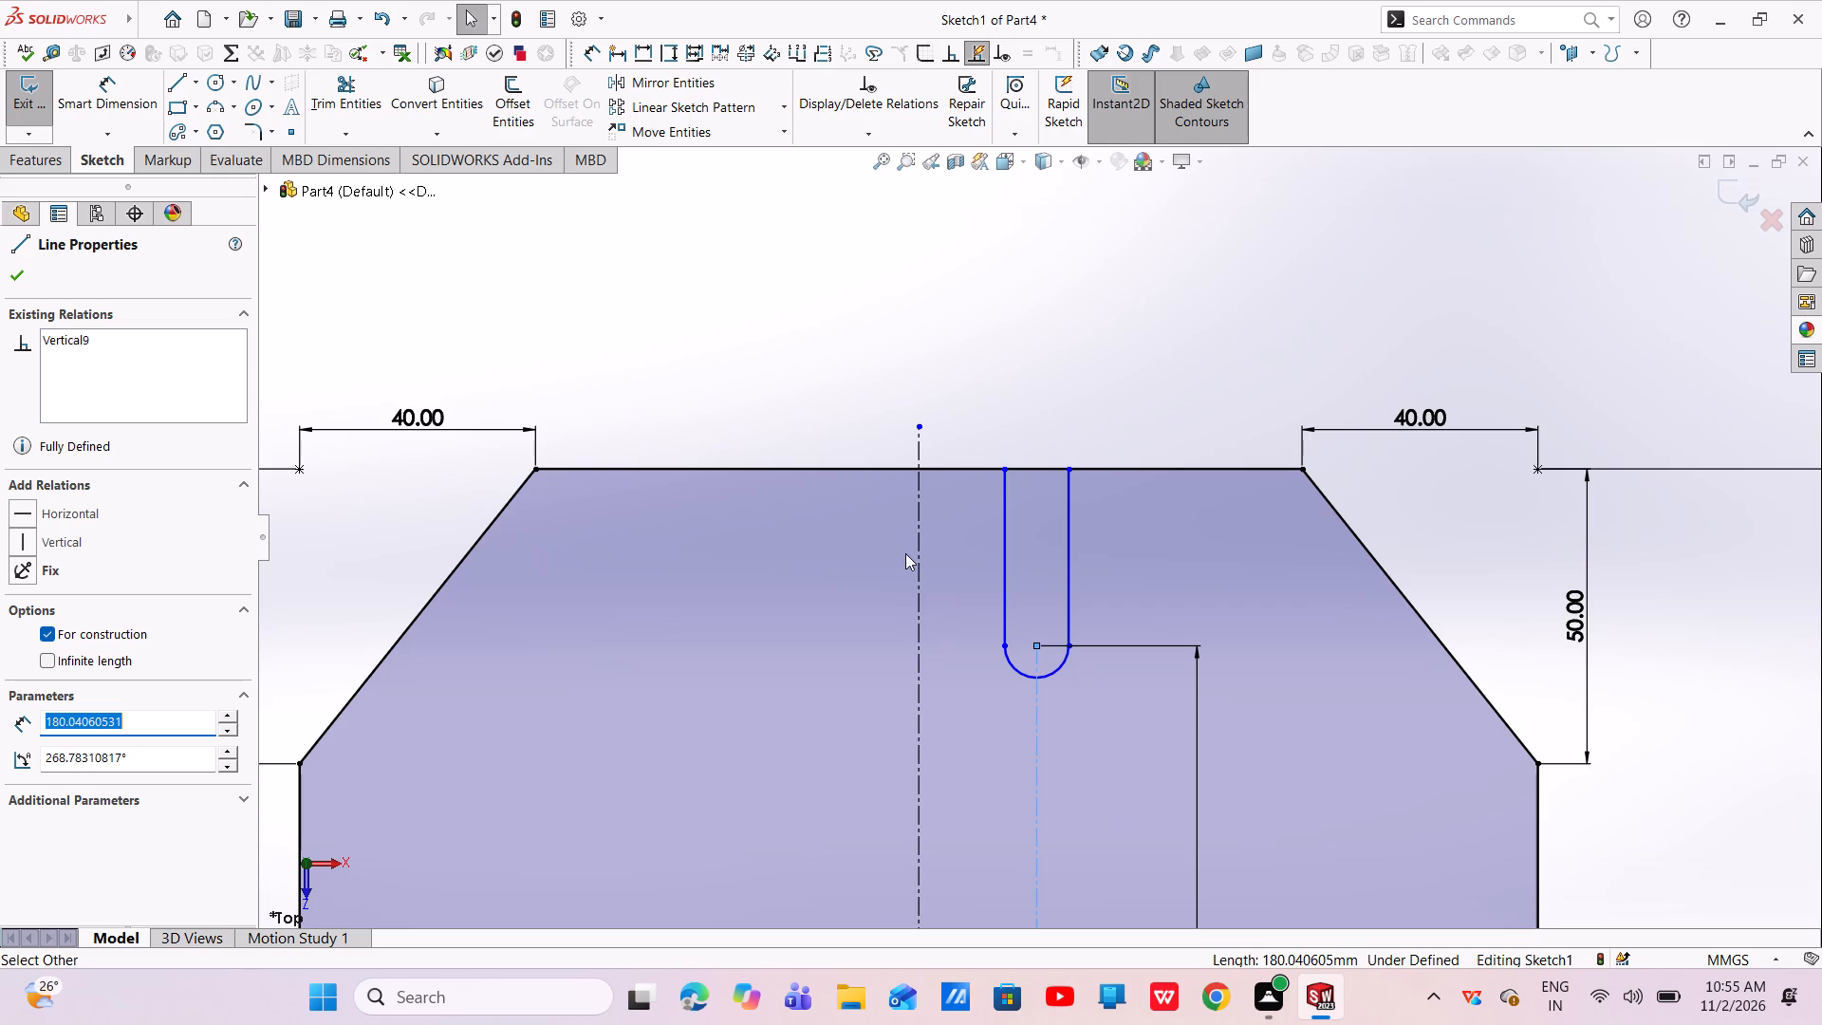
scroll(1007, 527, "down", 2)
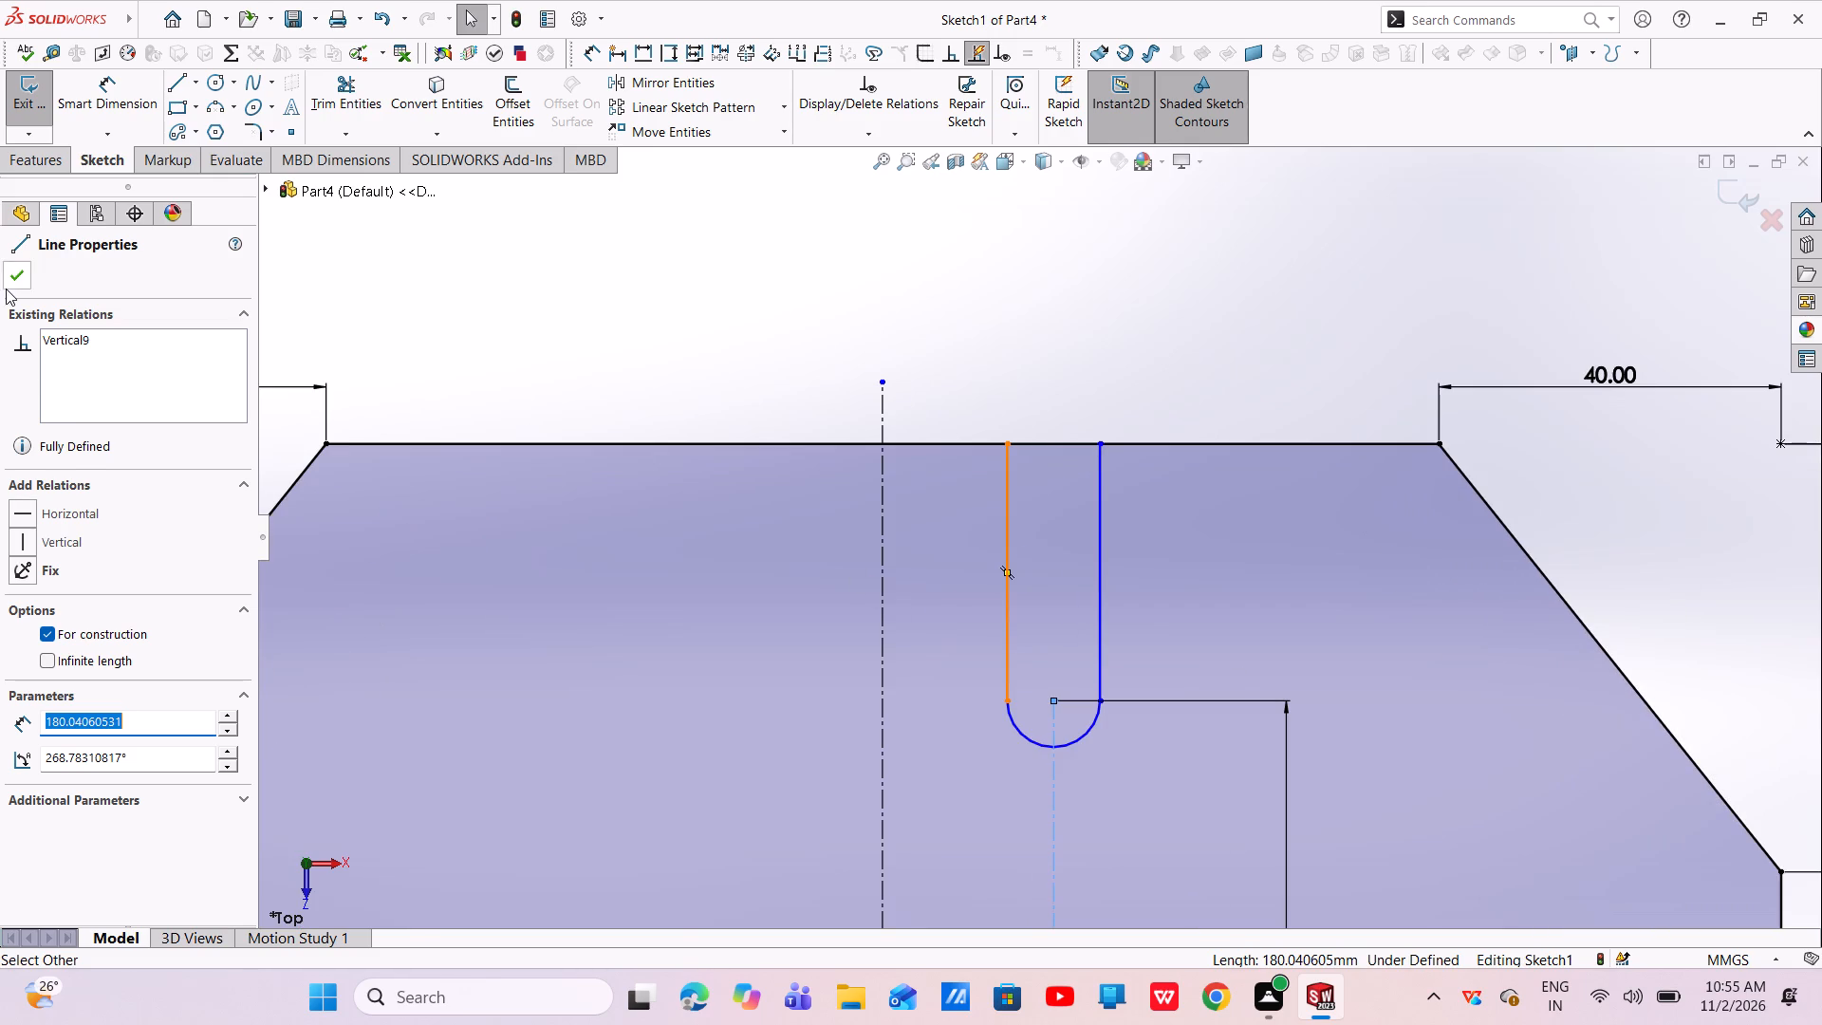
left_click(6, 289)
Apply a Vertical relation to each of the upper slot's two straight sides.
left_click(1003, 589)
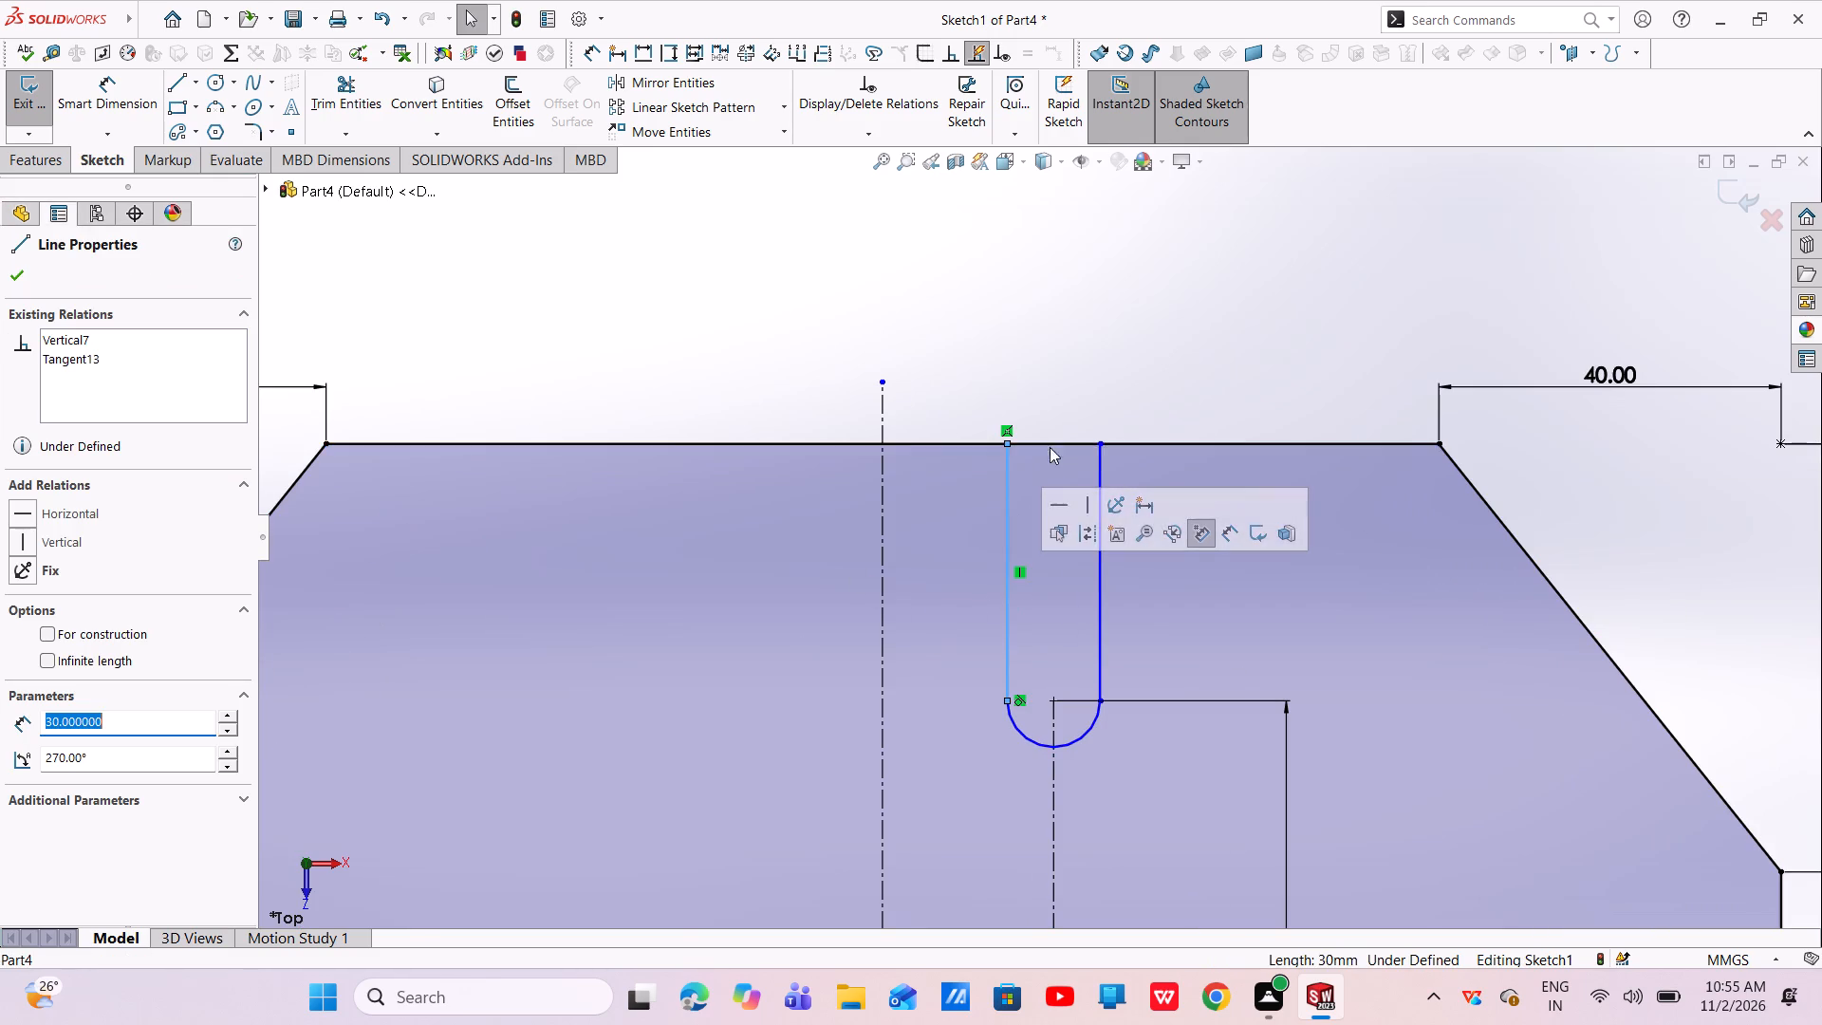
left_click(1090, 502)
left_click(1130, 384)
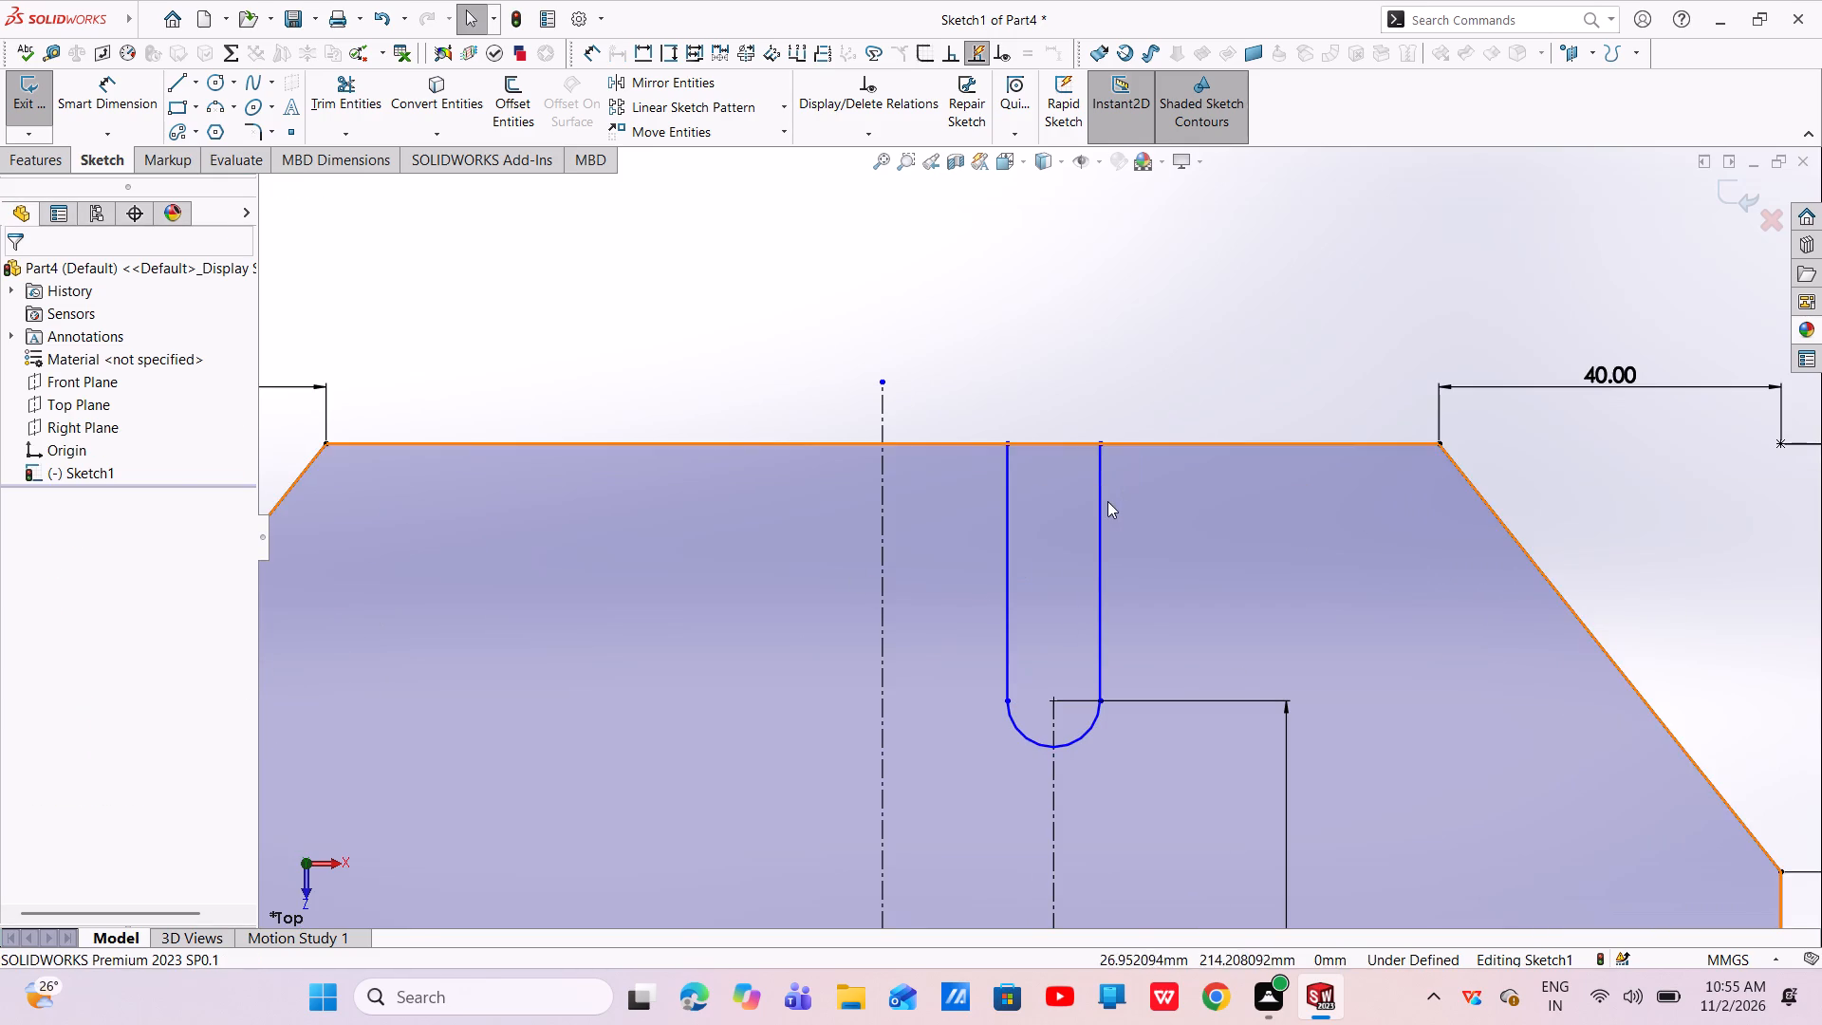
left_click(1102, 511)
left_click(1185, 429)
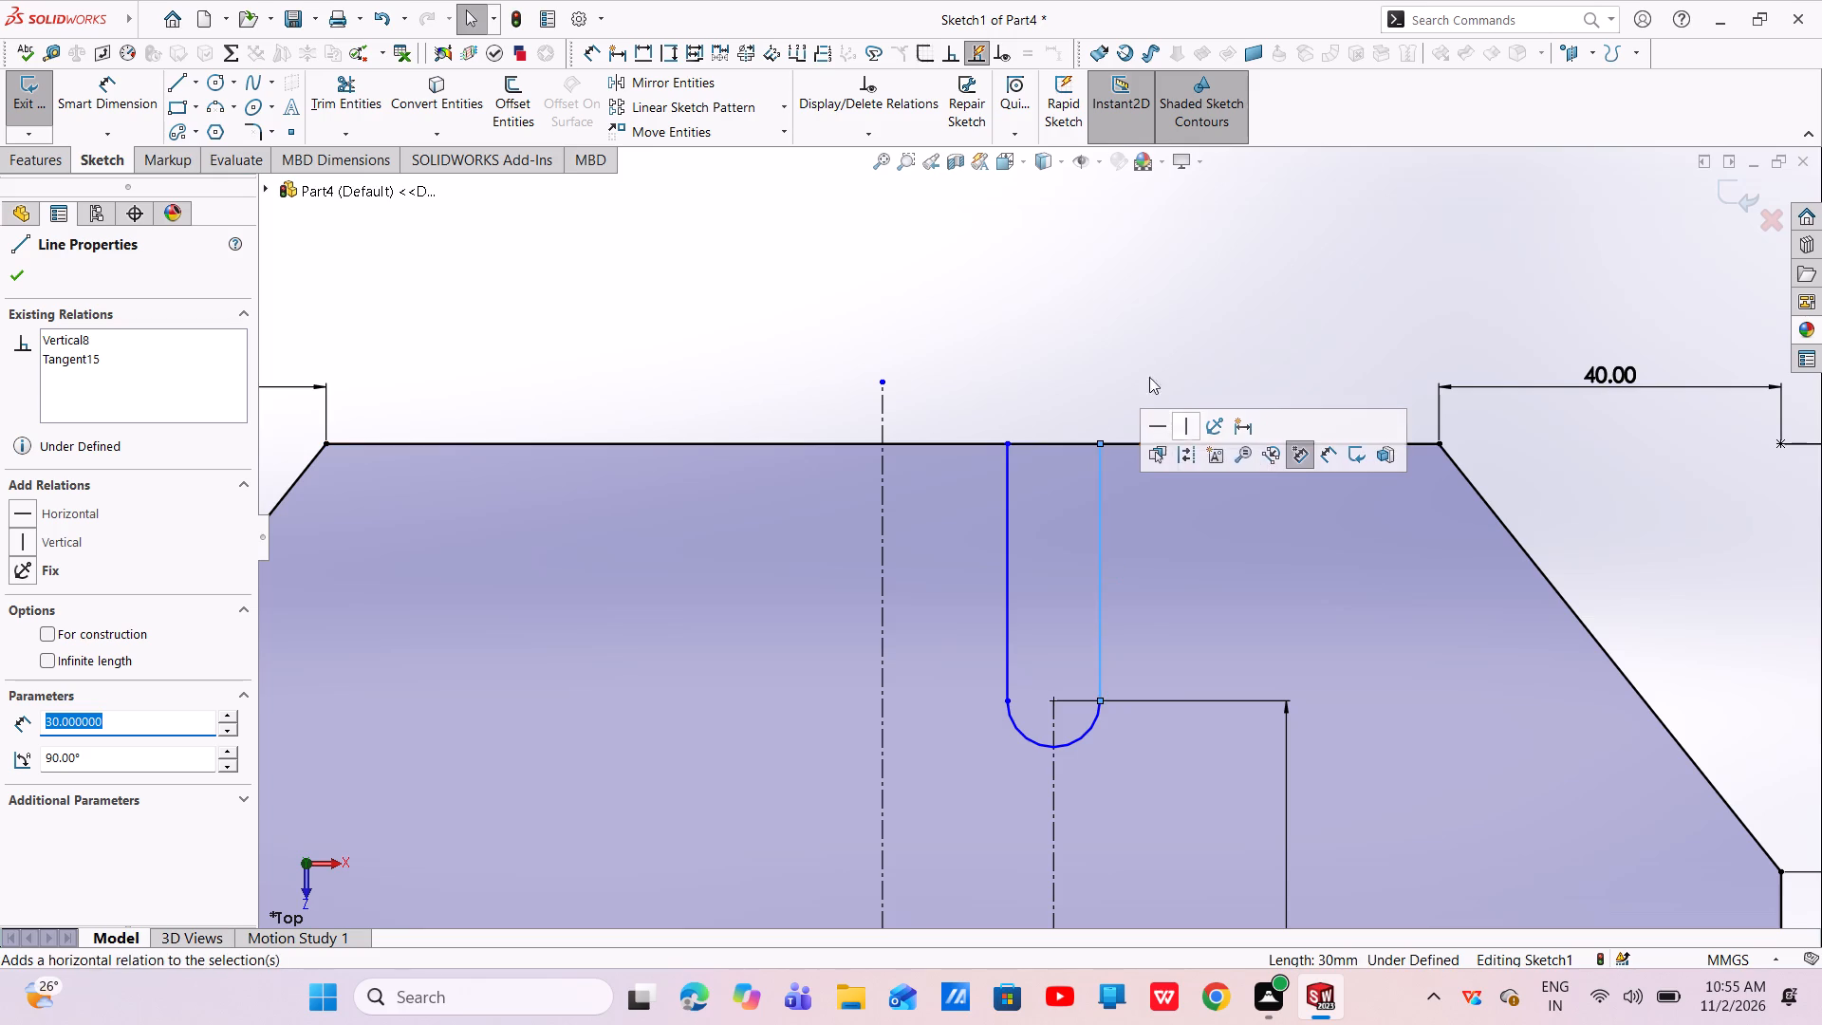
left_click(1134, 330)
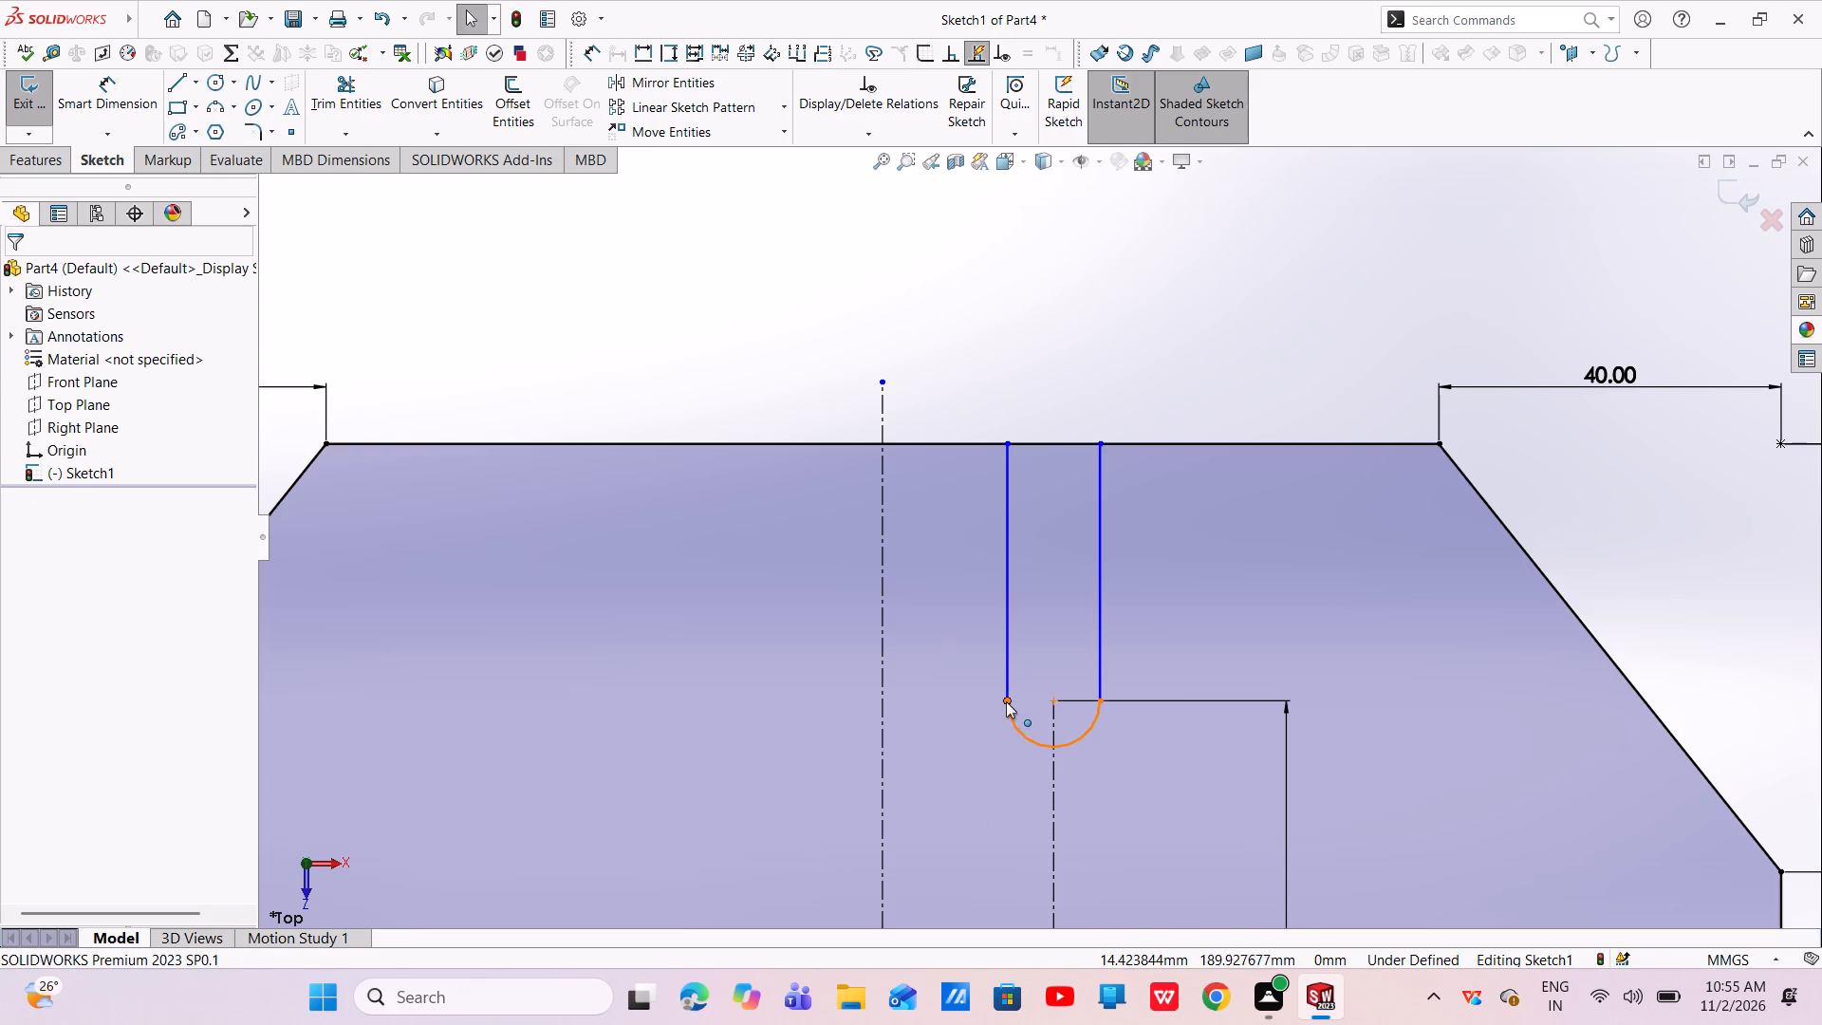
Apply a Tangent relation at each of the two points where the upper slot's arc meets its straight sides.
left_click(1006, 701)
left_click(1052, 620)
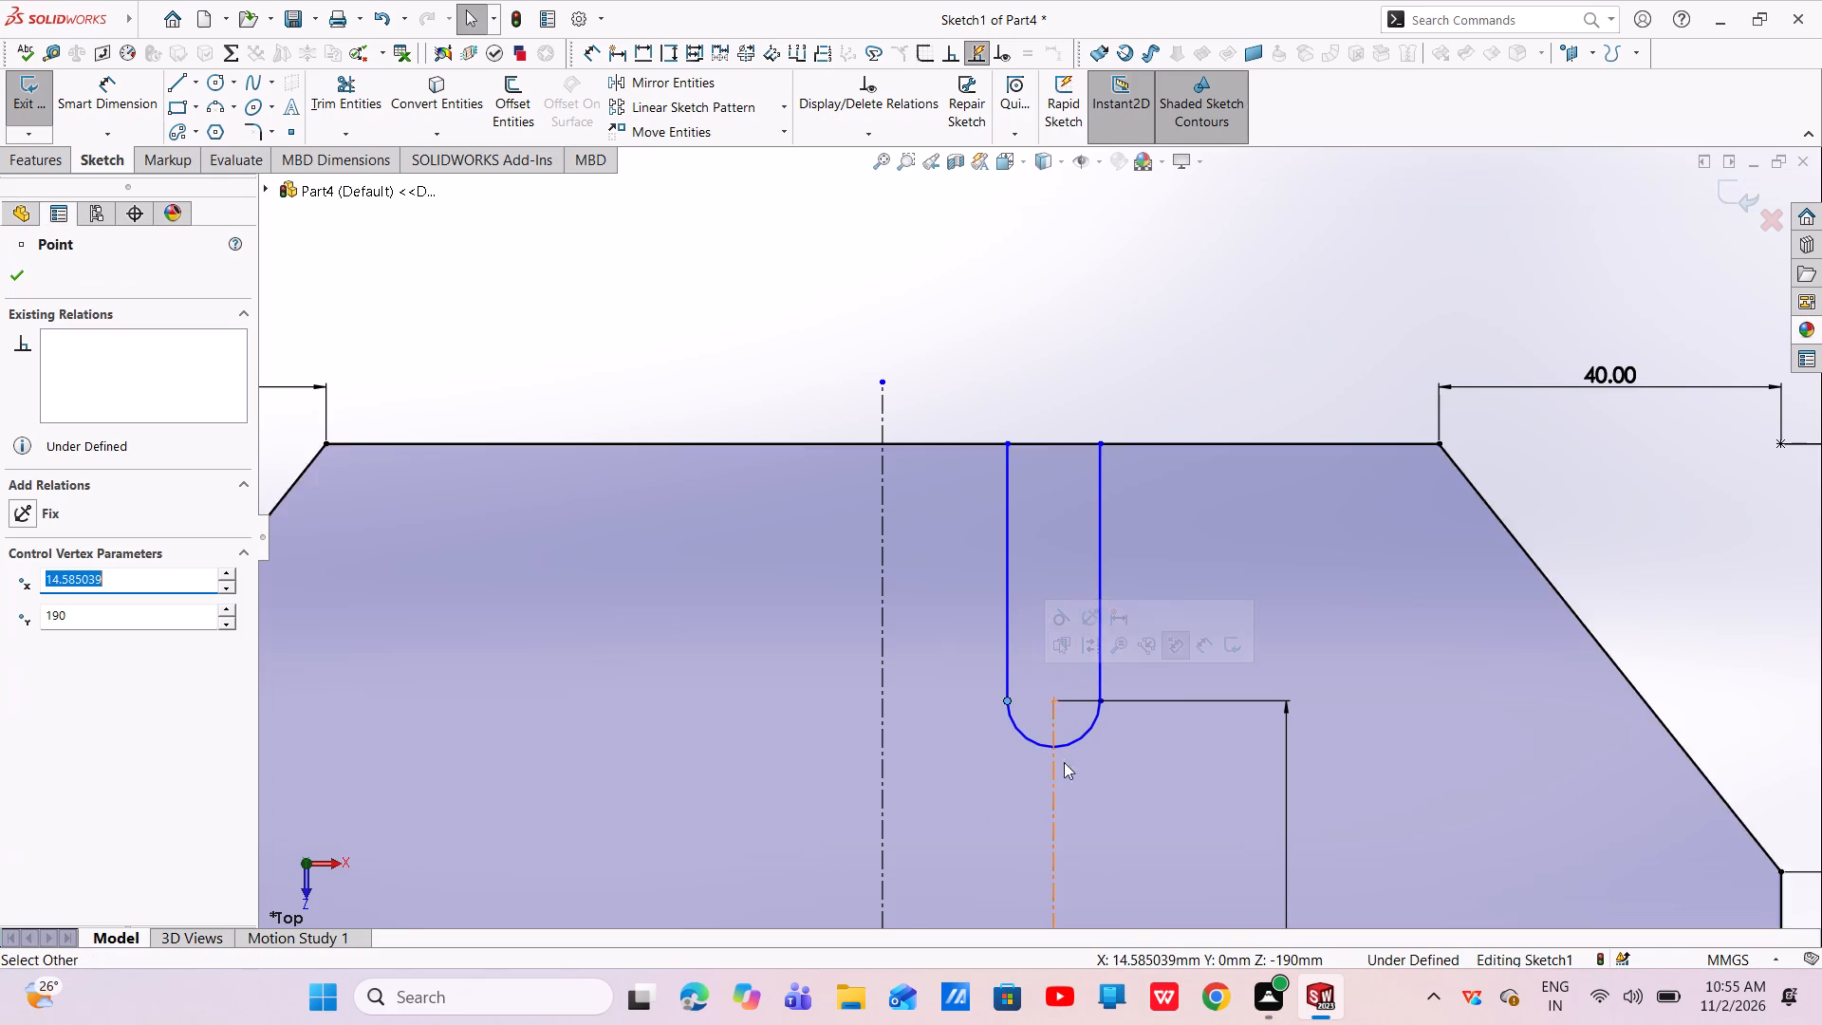
left_click(1099, 699)
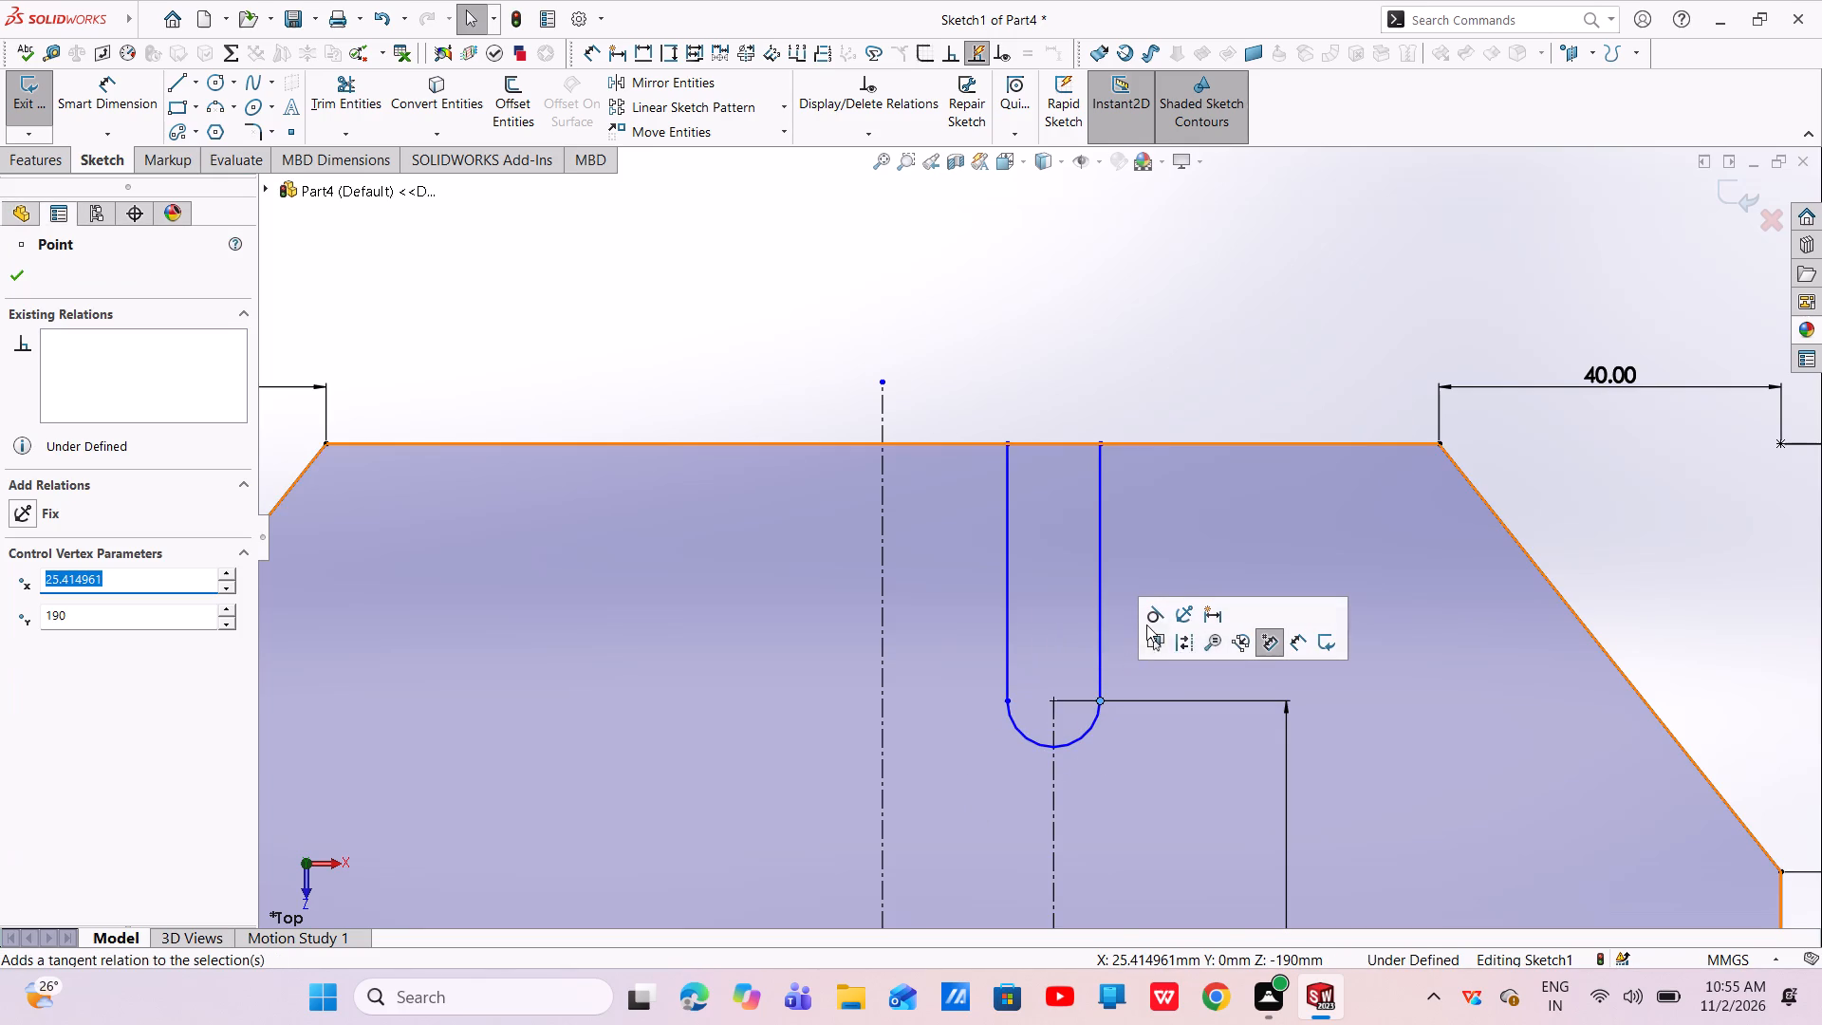
left_click(1159, 619)
left_click(1159, 617)
left_click(1161, 368)
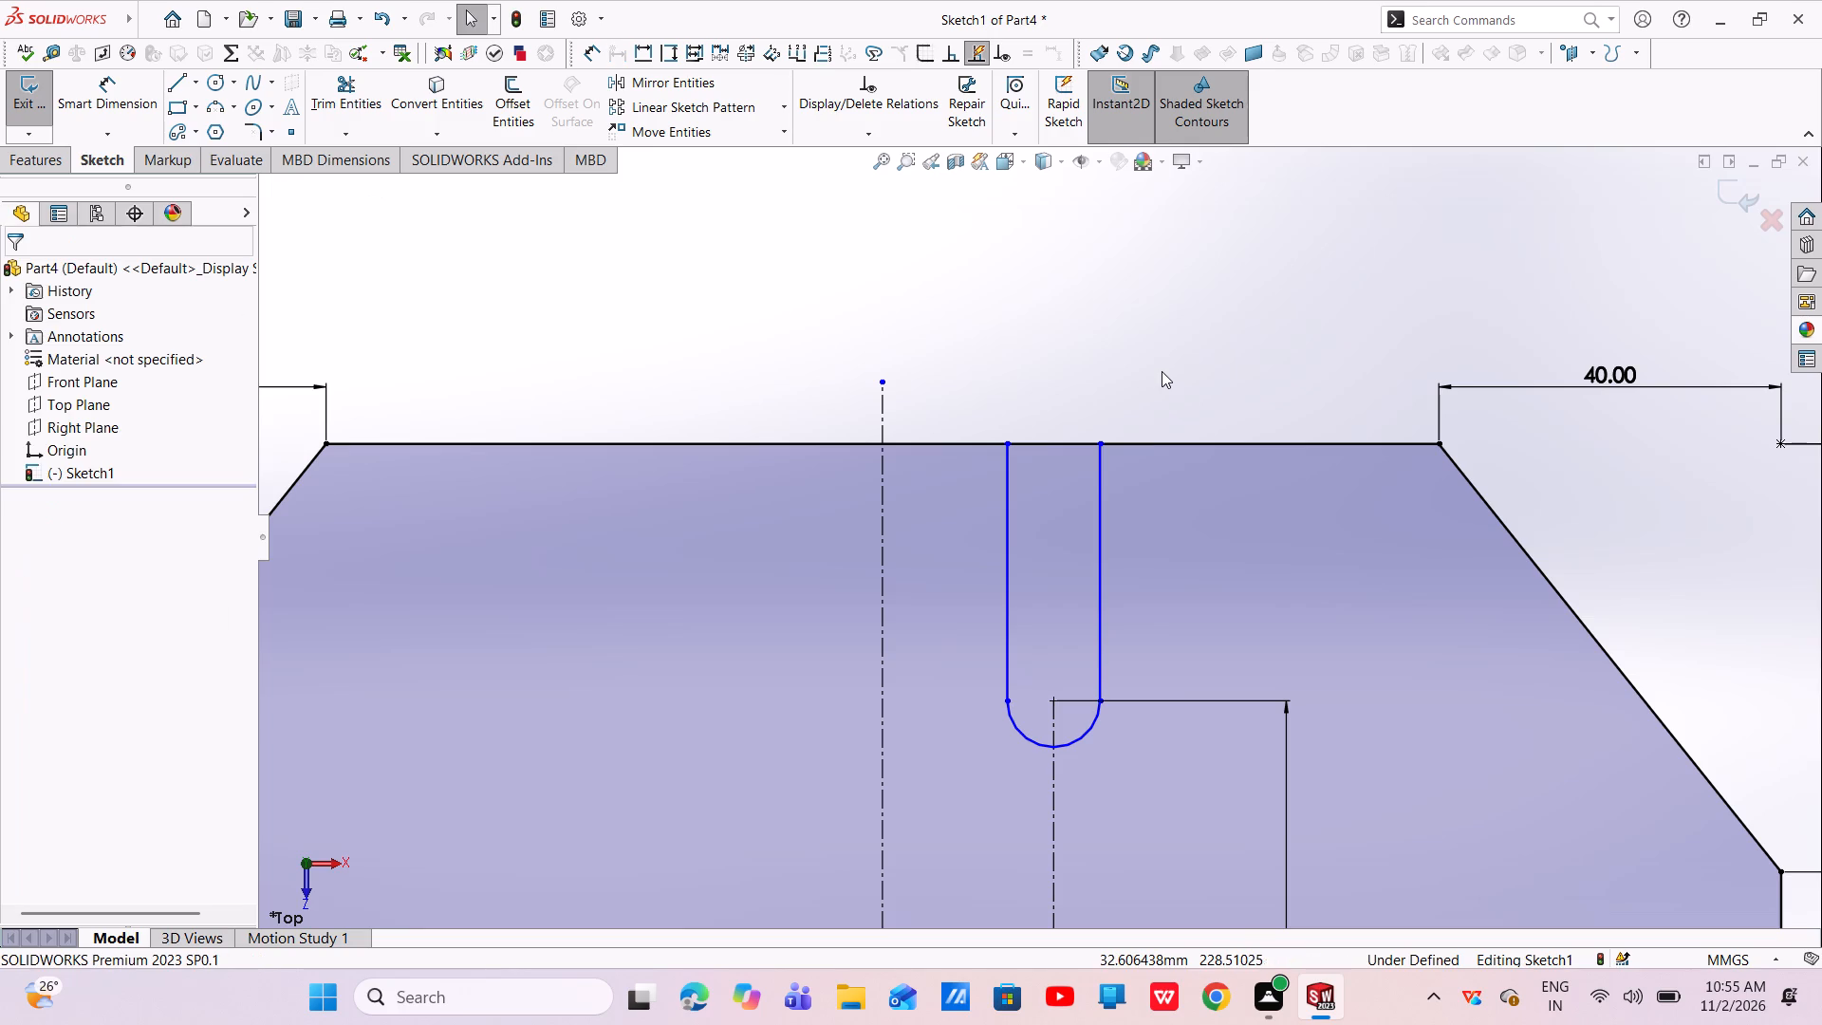
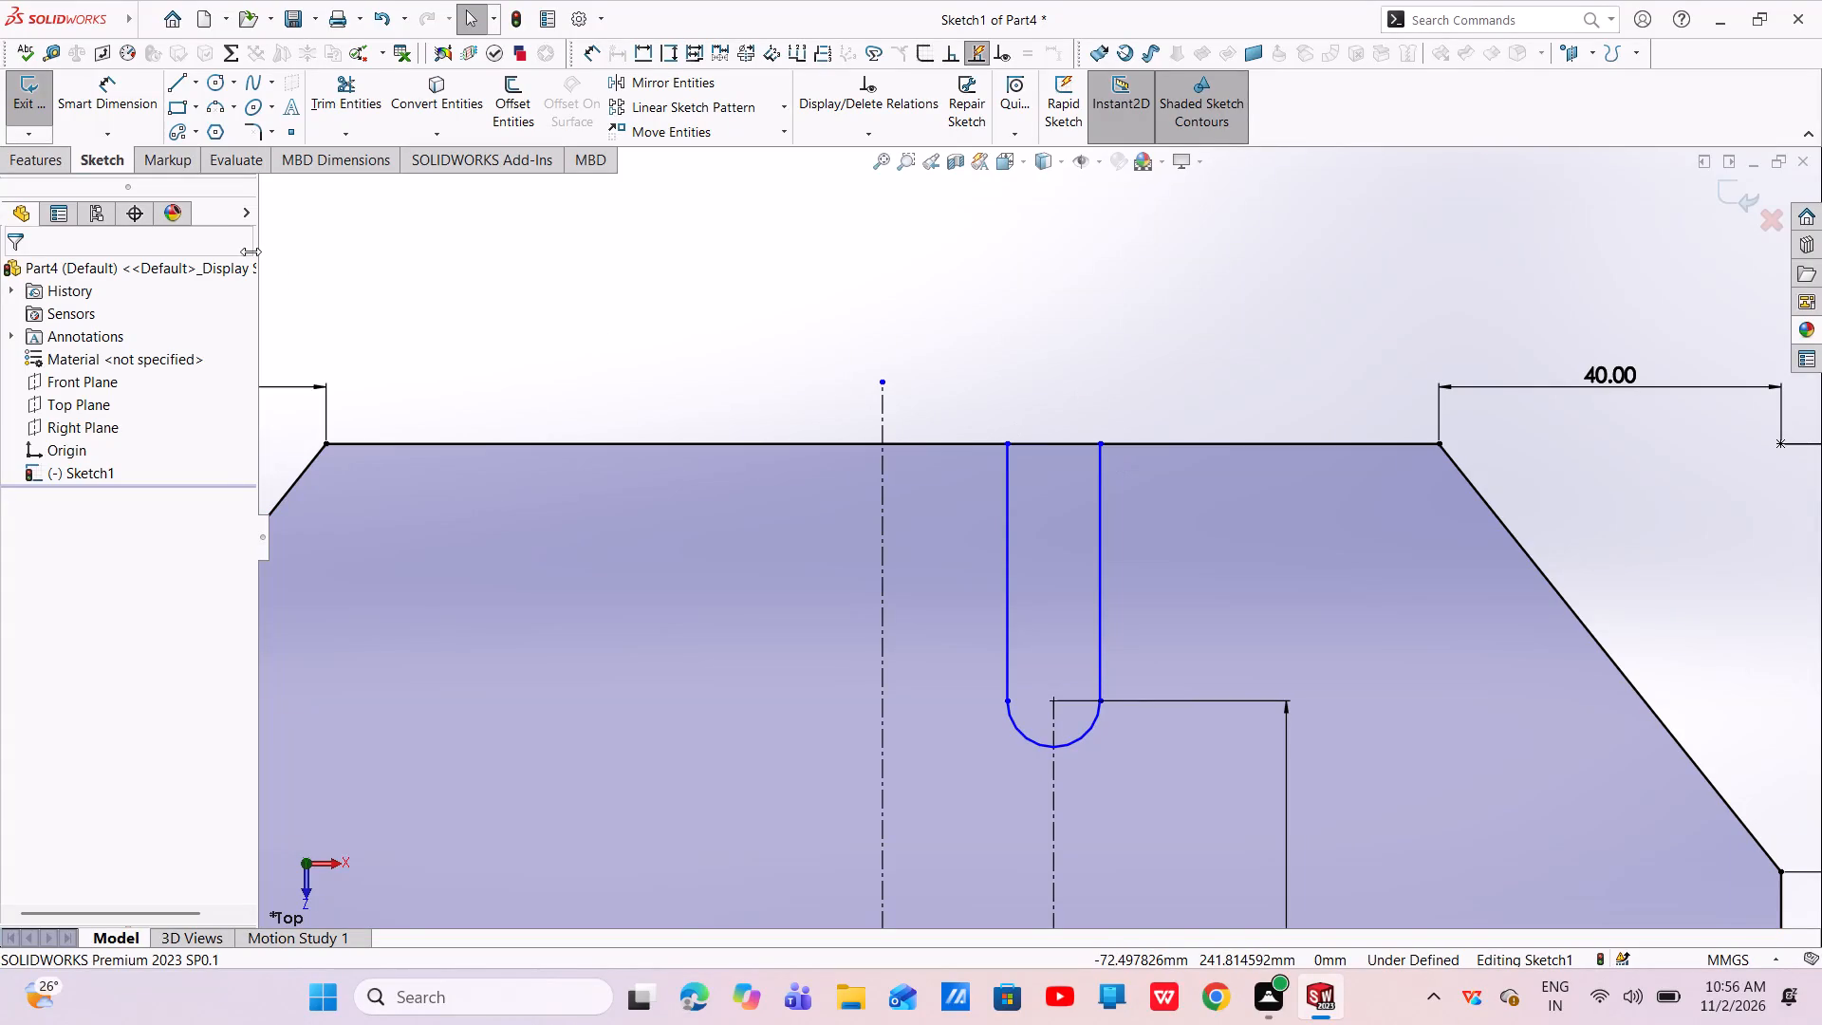
Dimension the upper slot's width between its two straight vertical sides and set it to 15 mm.
left_click(112, 113)
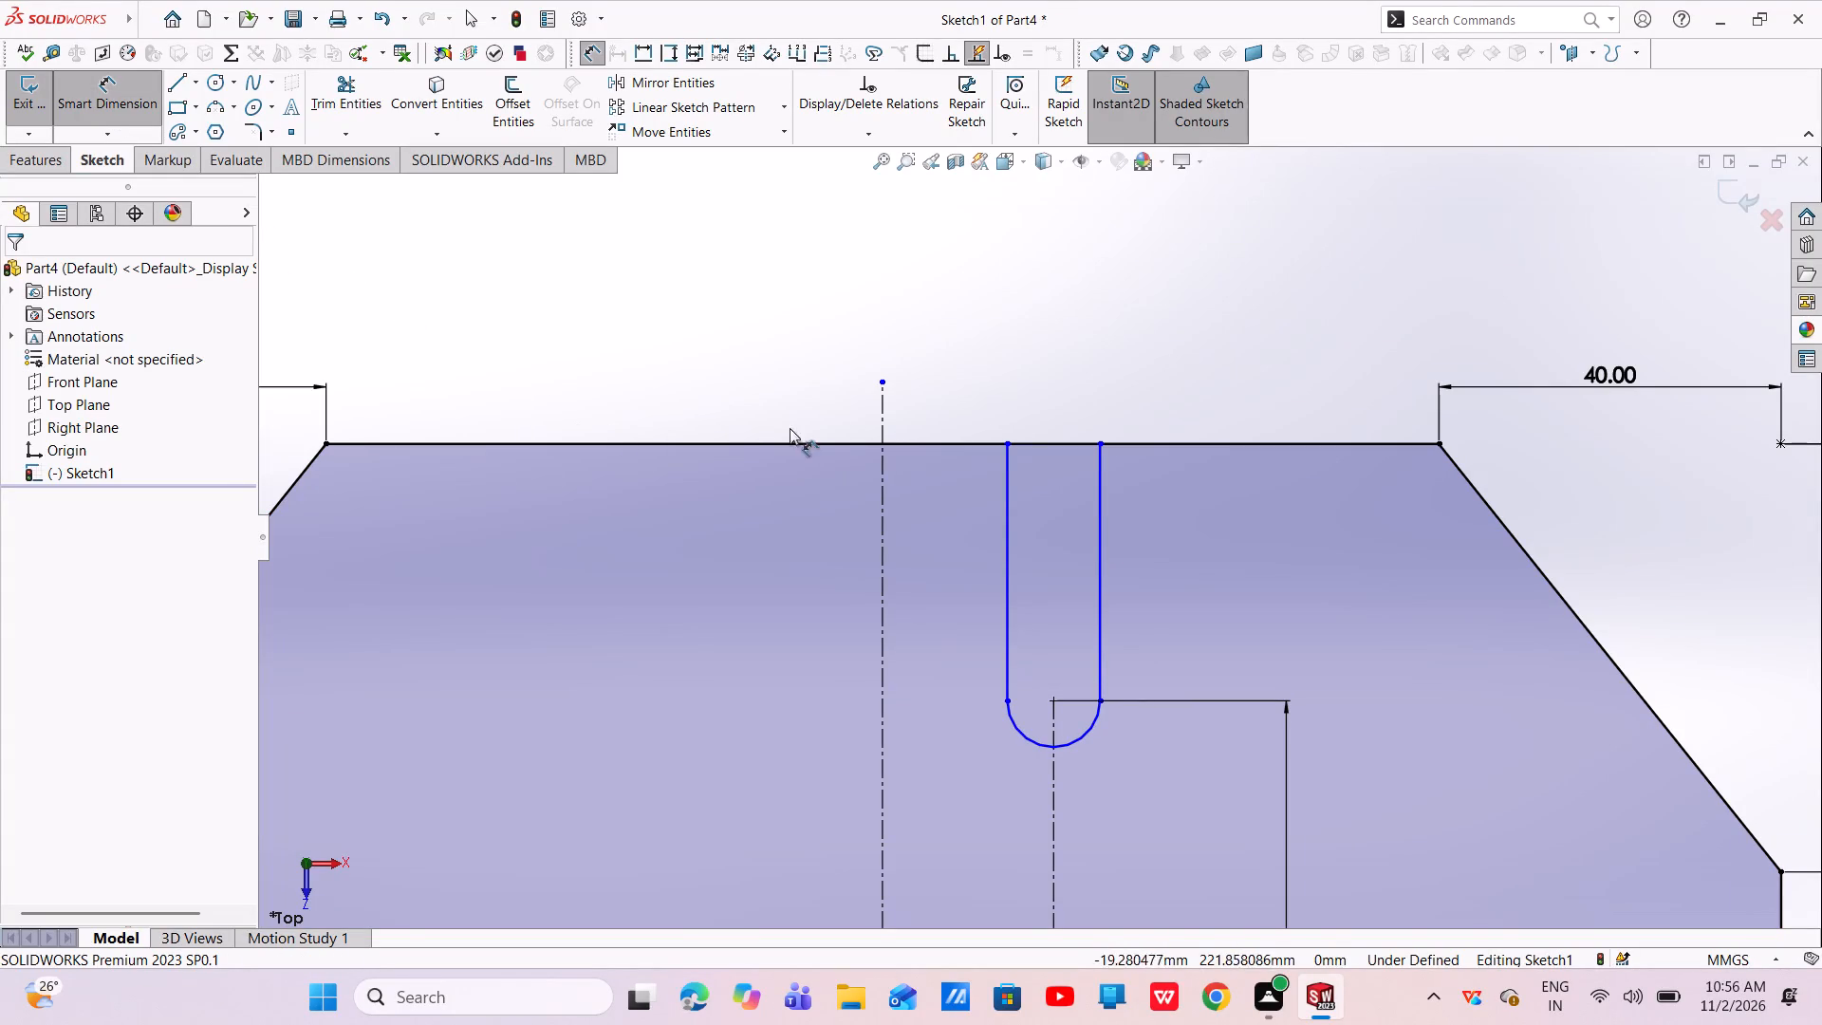
left_click(1102, 531)
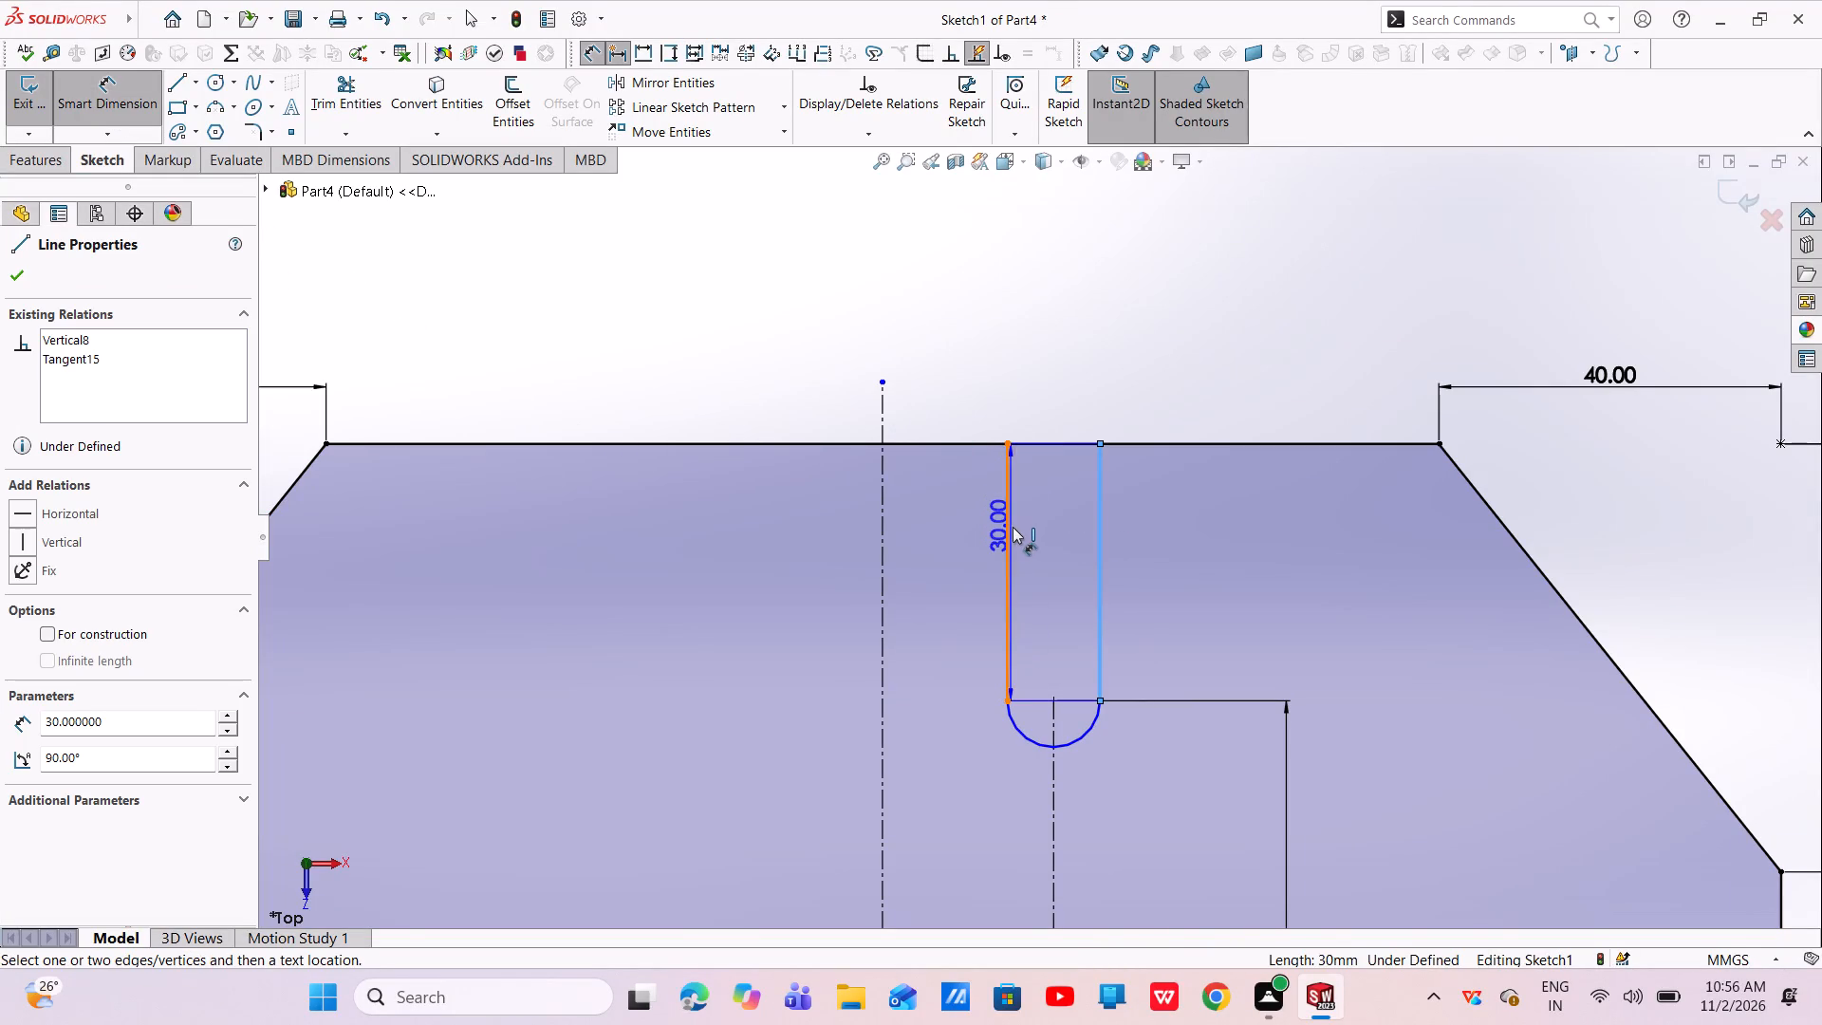
left_click(1005, 531)
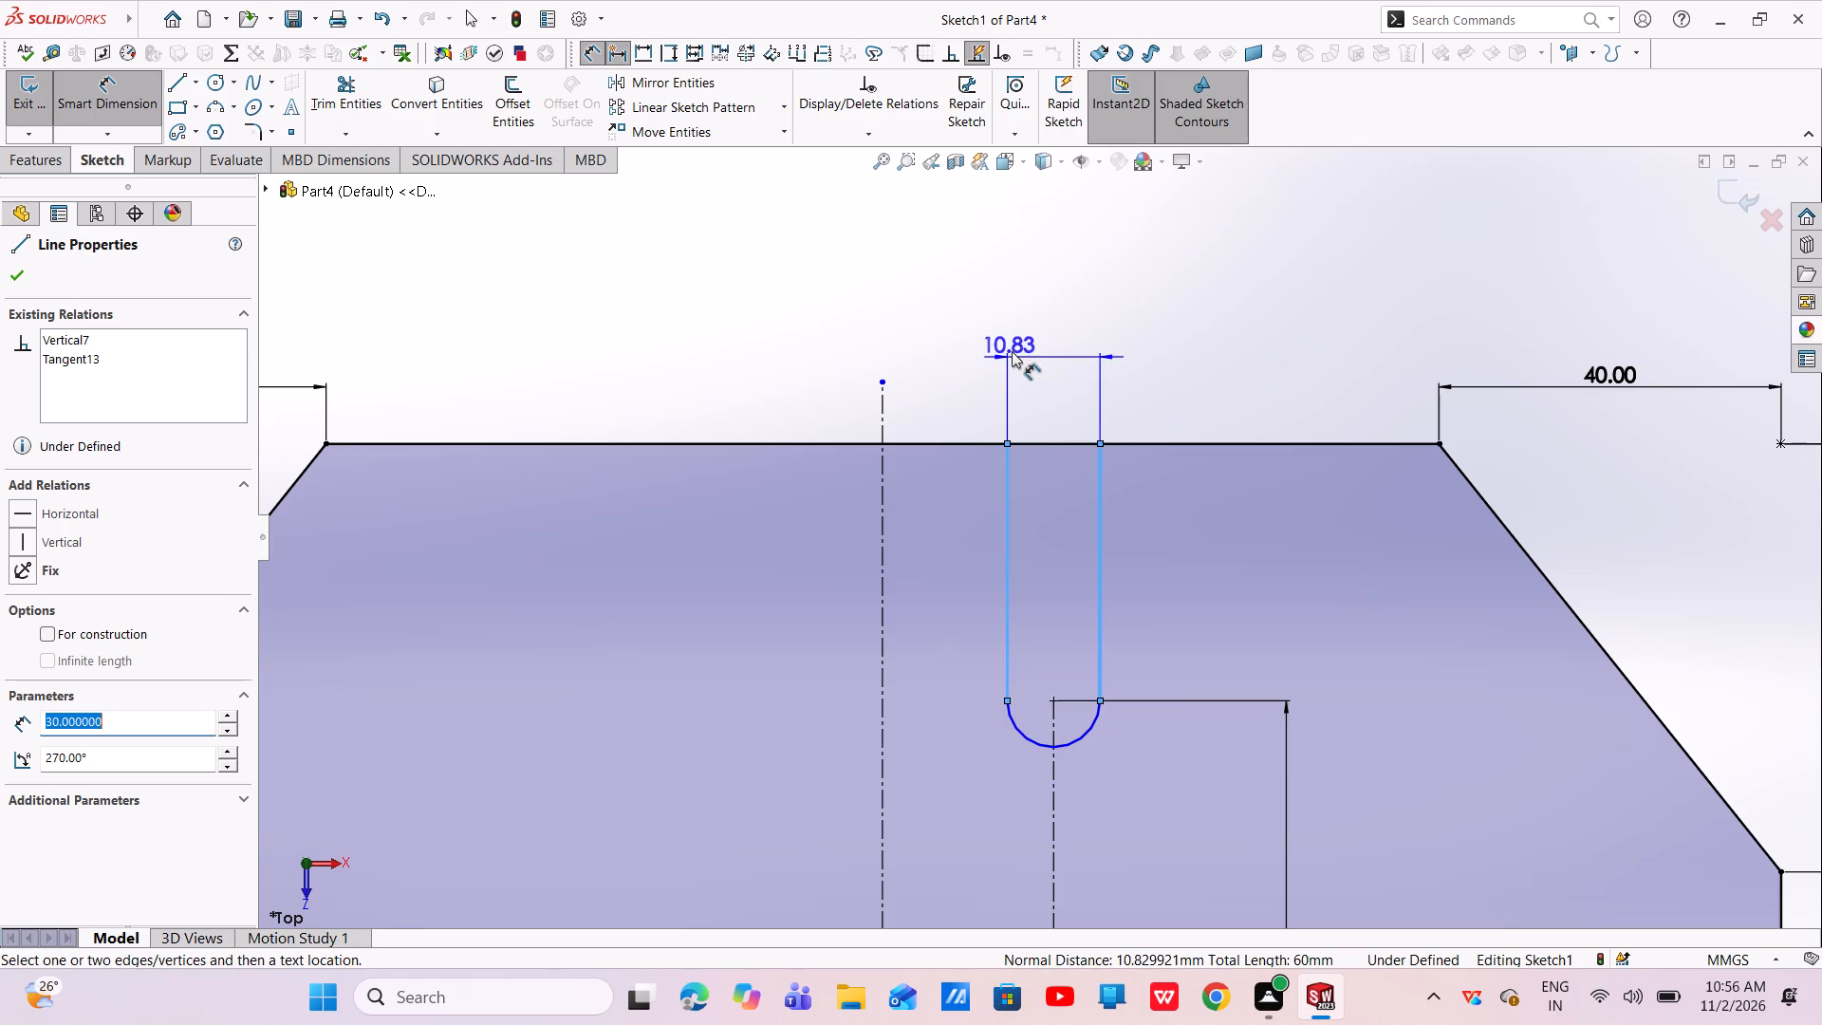
left_click(1016, 347)
key("BackSpace")
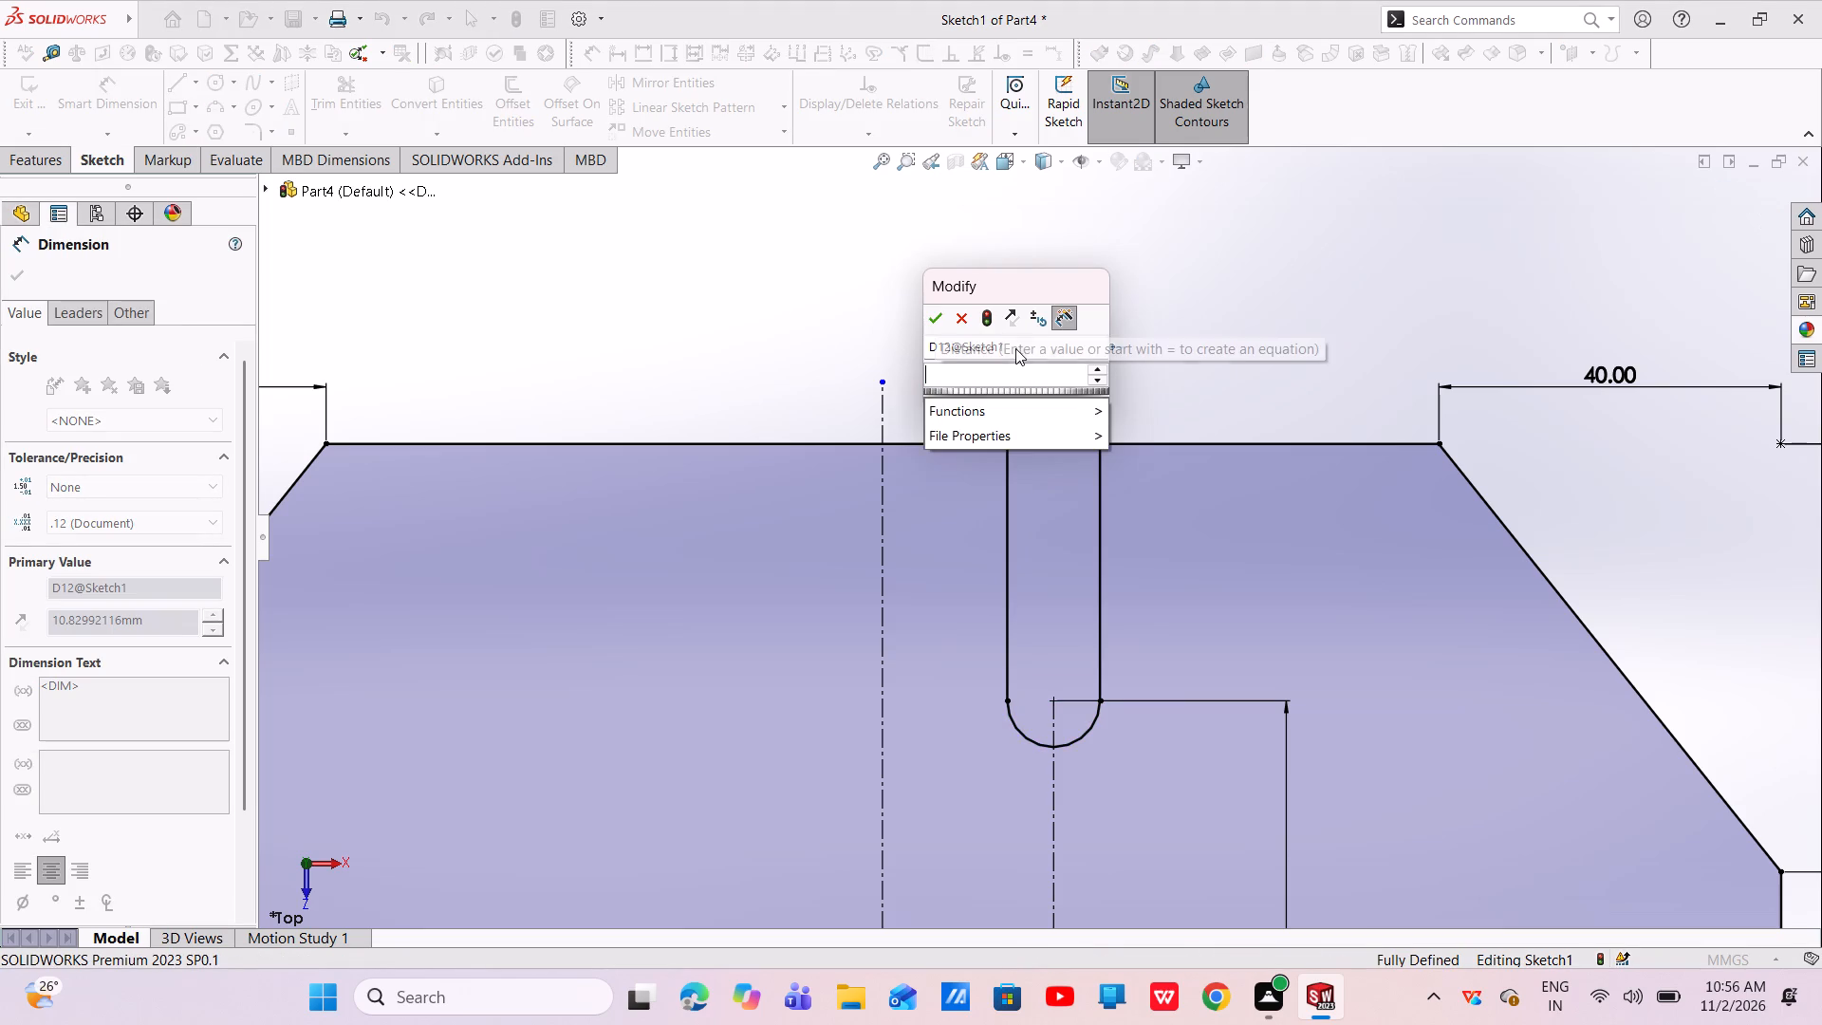
type("15")
key("0")
key("BackSpace")
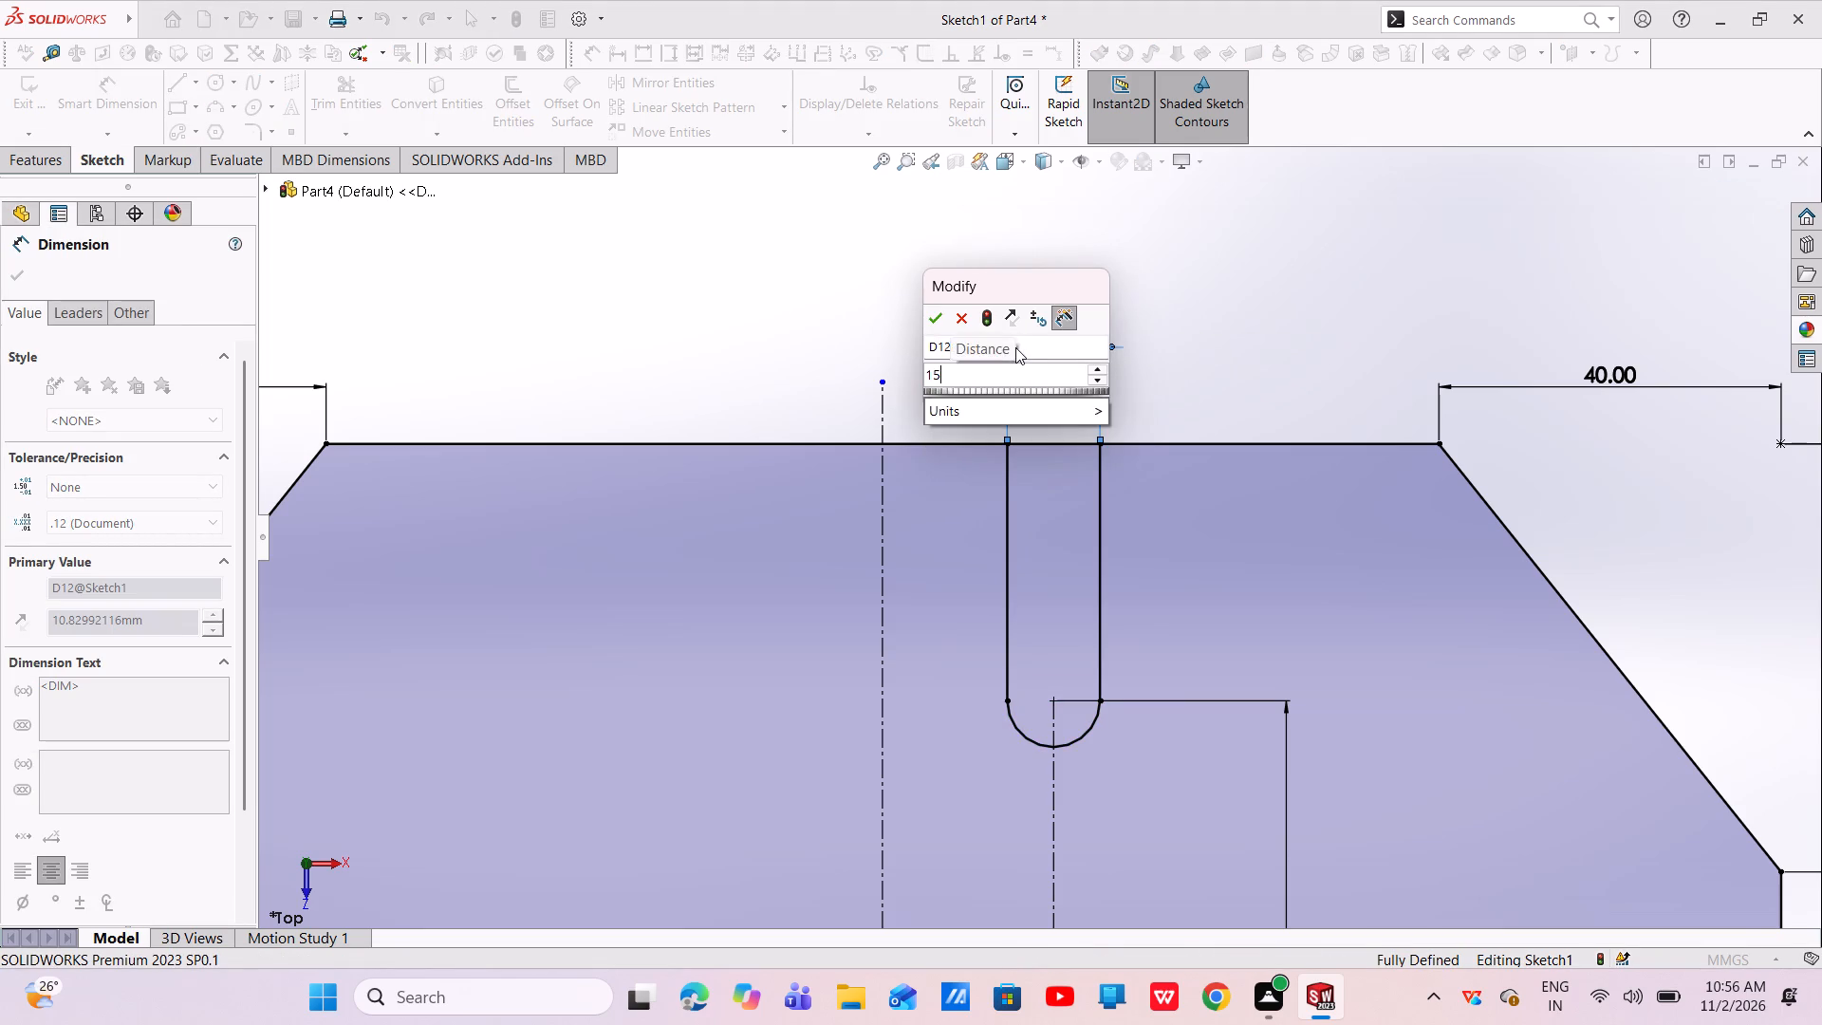
key("Return")
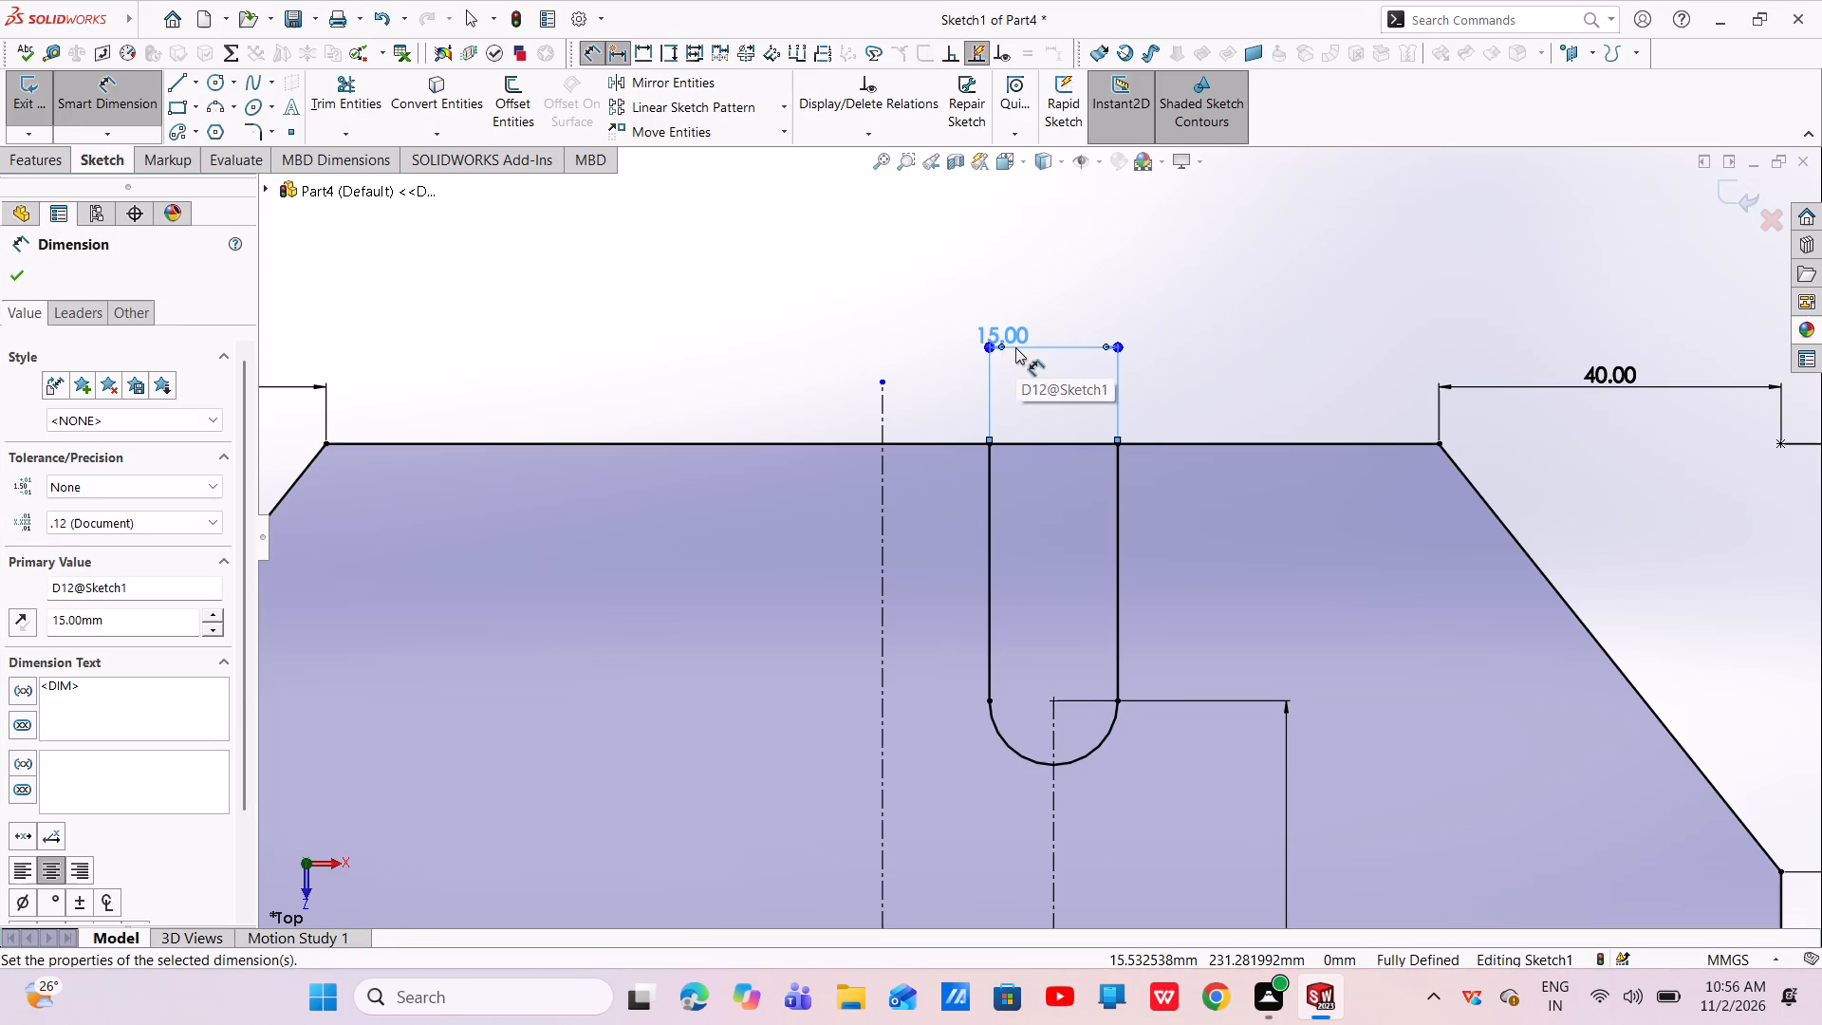
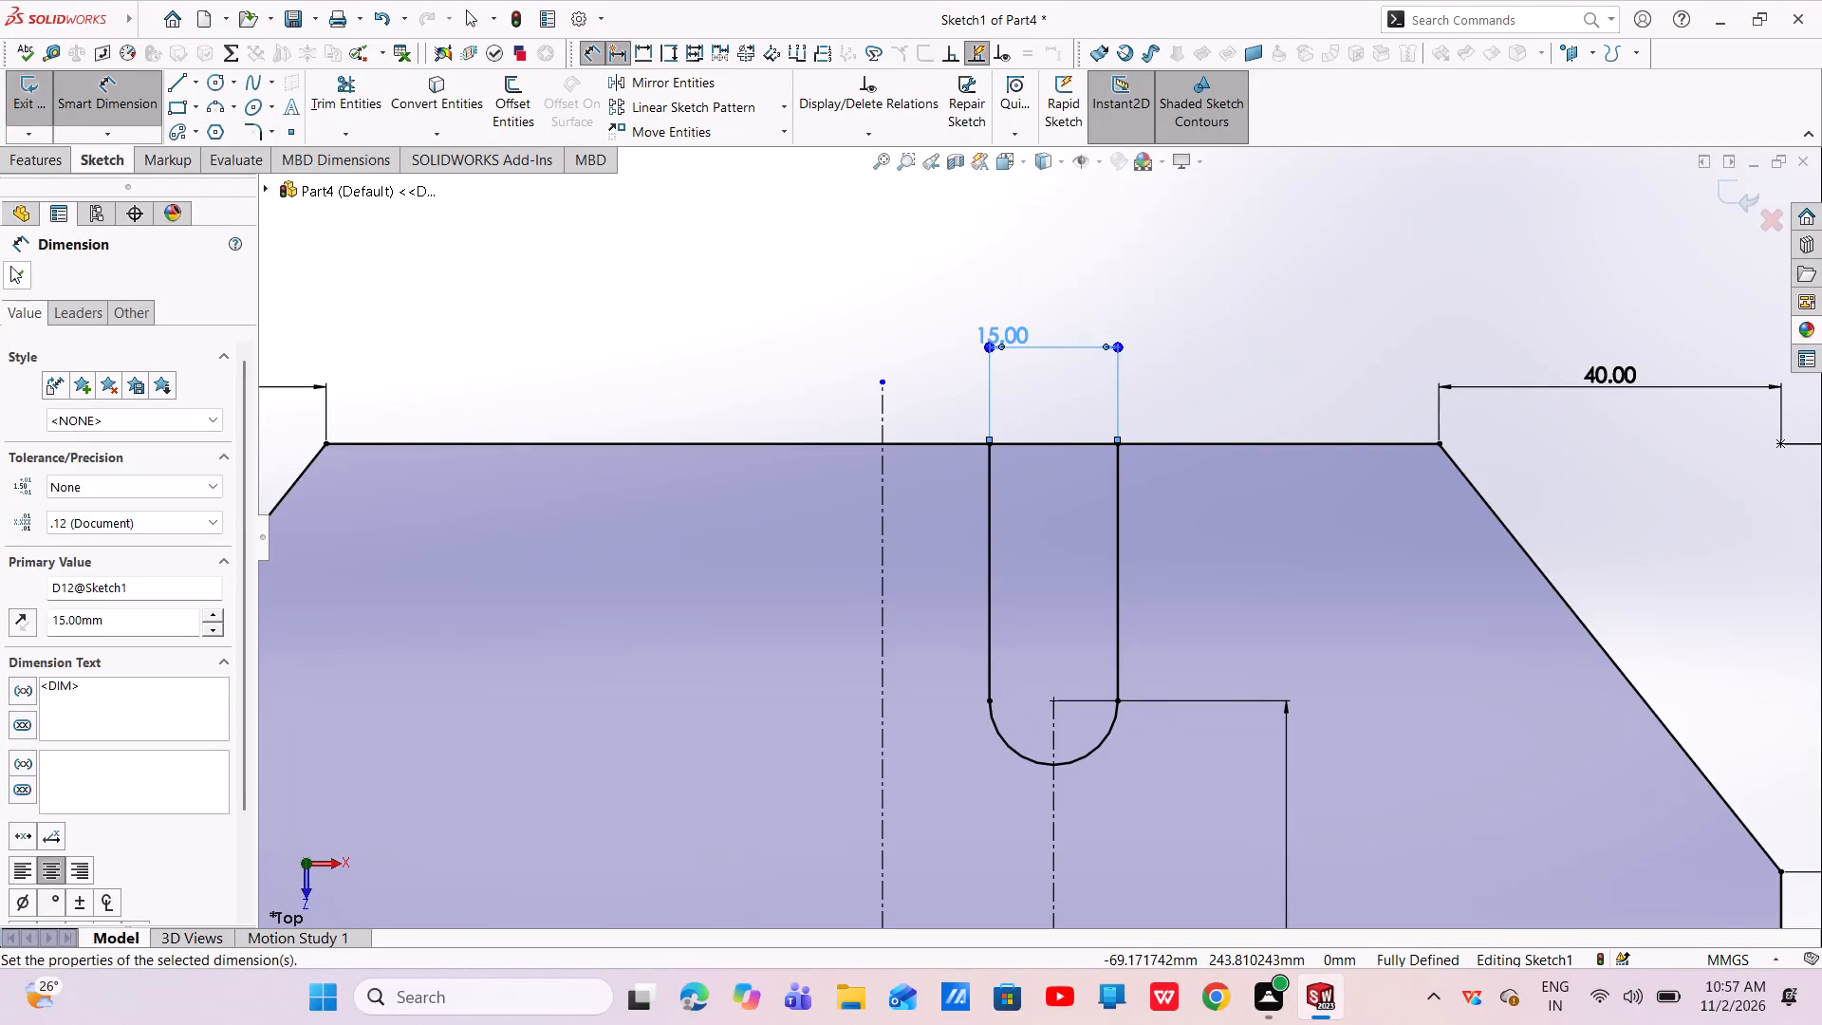
Extrude the main plate region of the sketch, excluding the two slots, as a blind boss 30 mm deep.
left_click(12, 284)
left_click(20, 158)
left_click(32, 107)
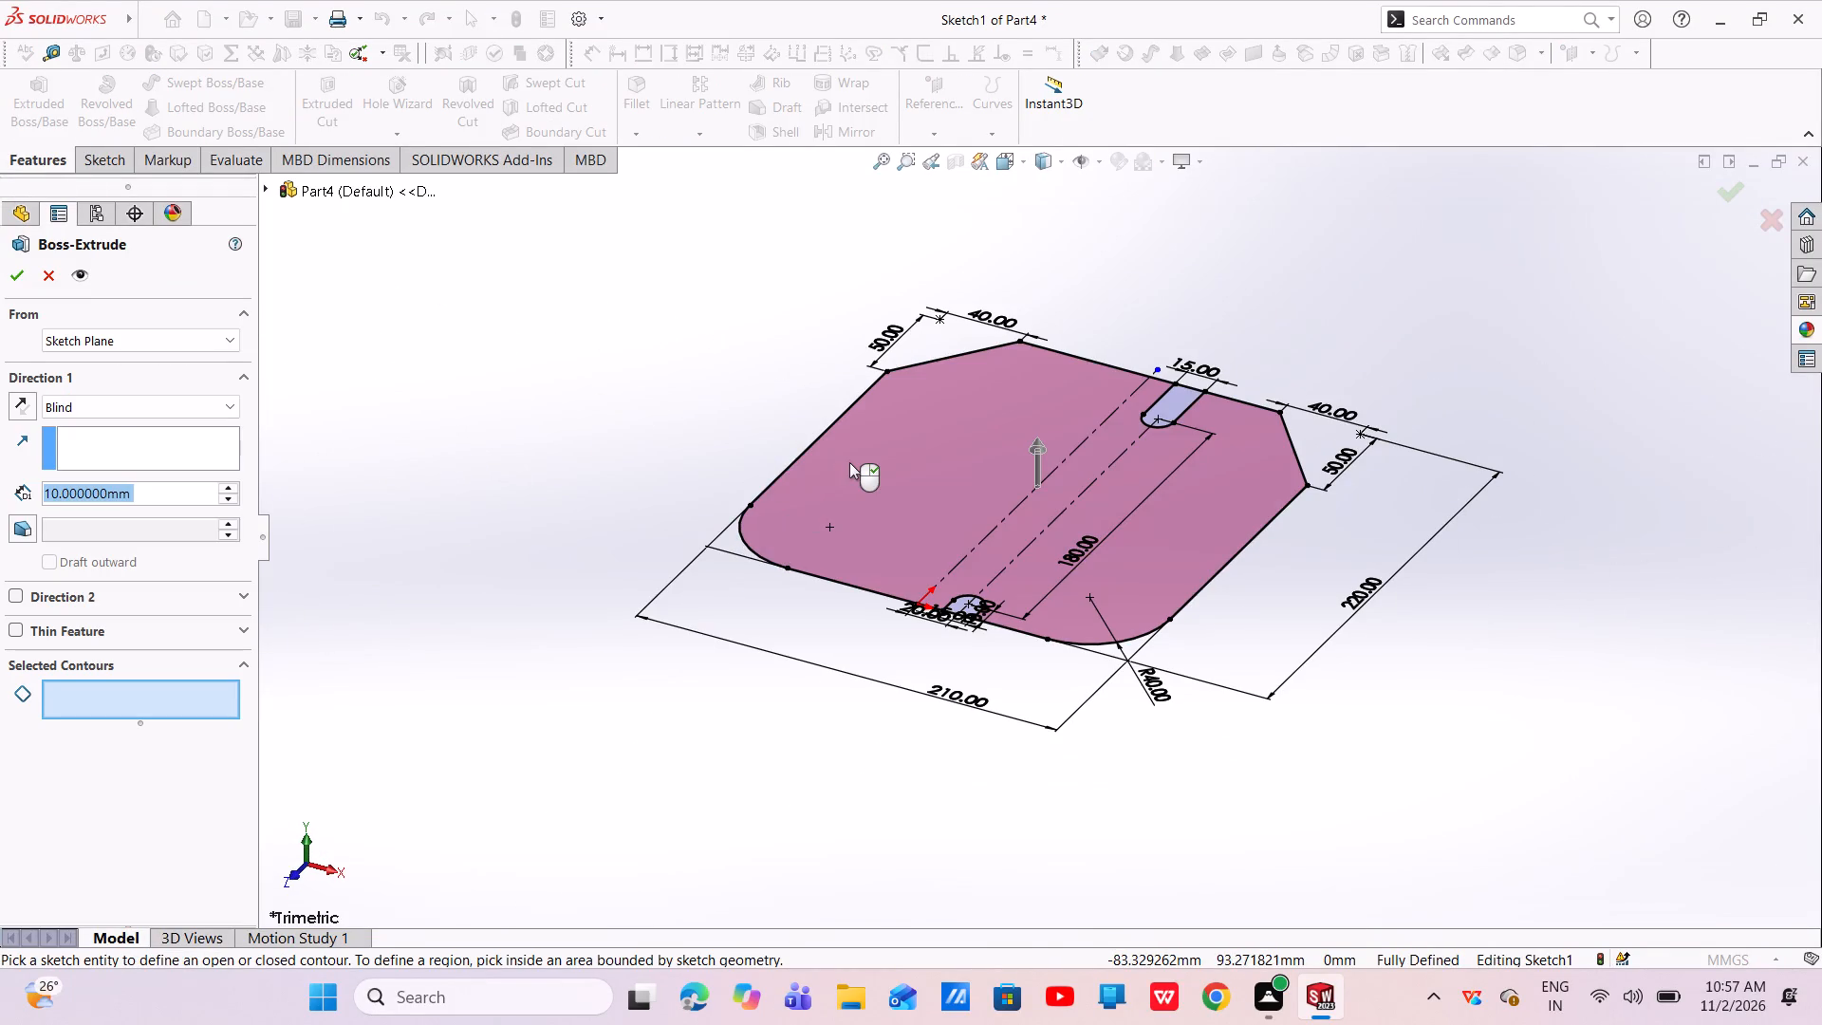
left_click(849, 462)
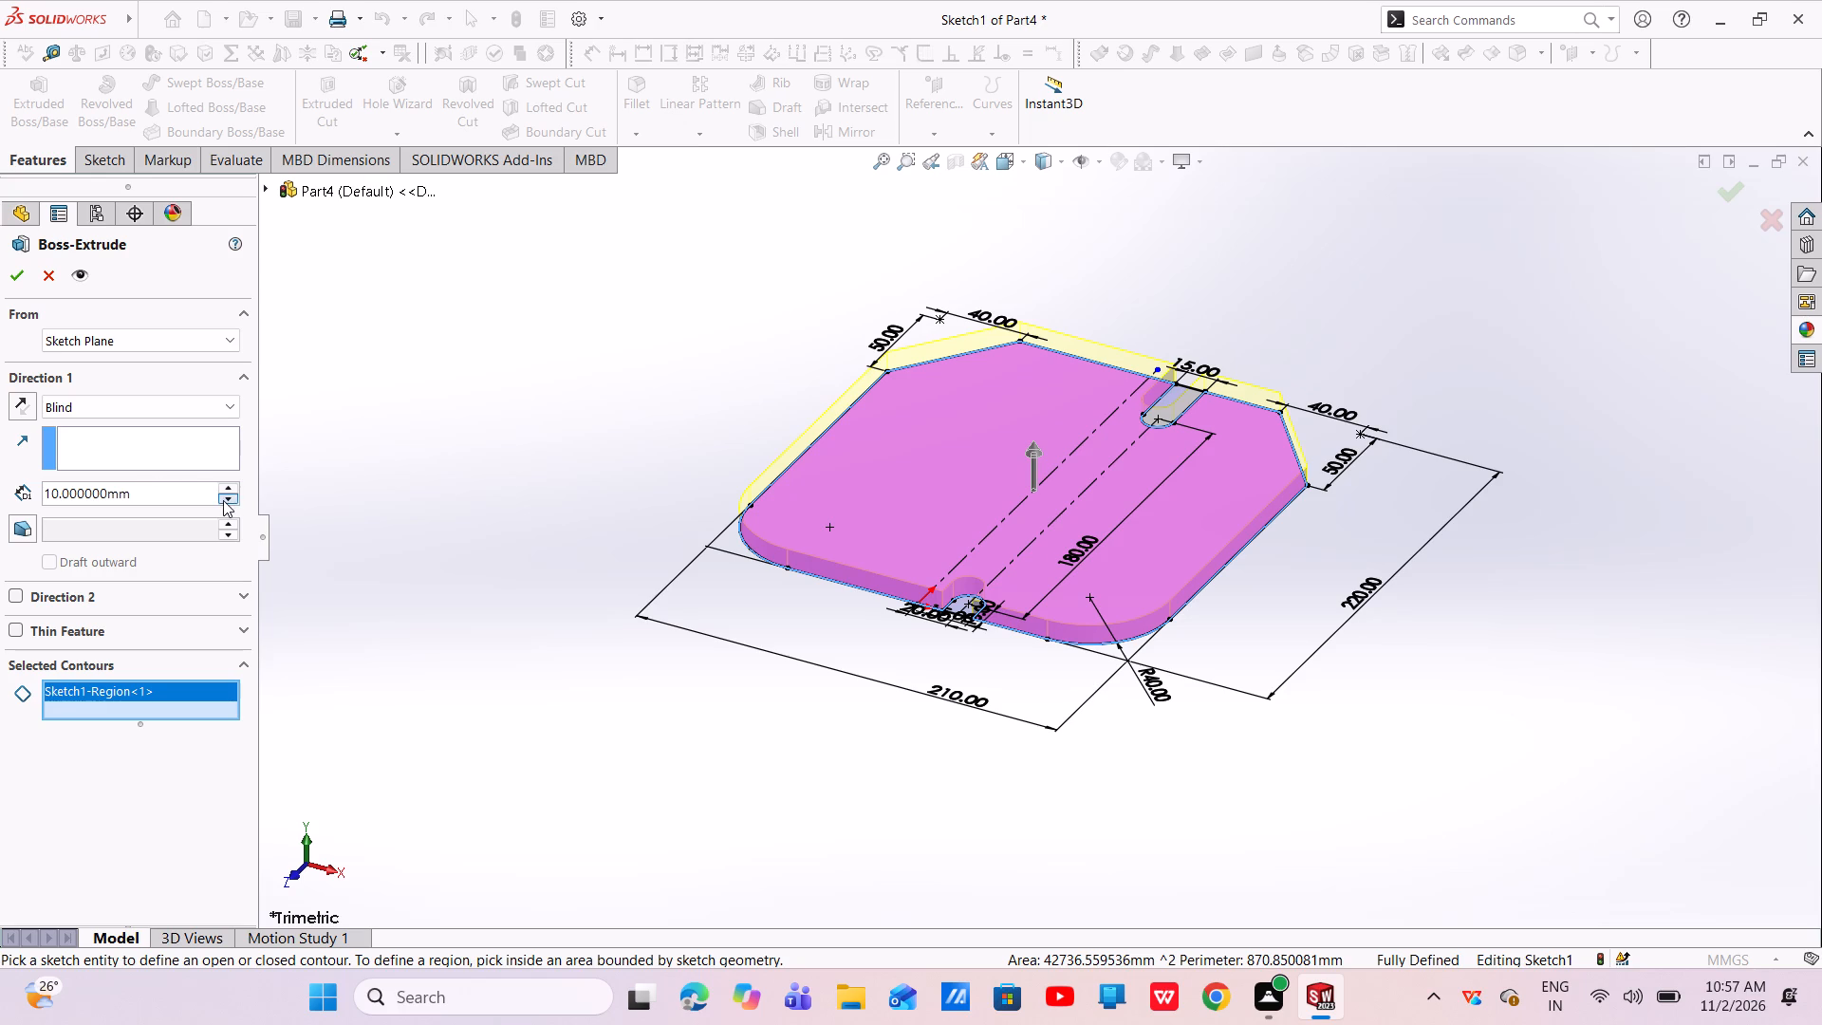
left_click(225, 489)
left_click(225, 489)
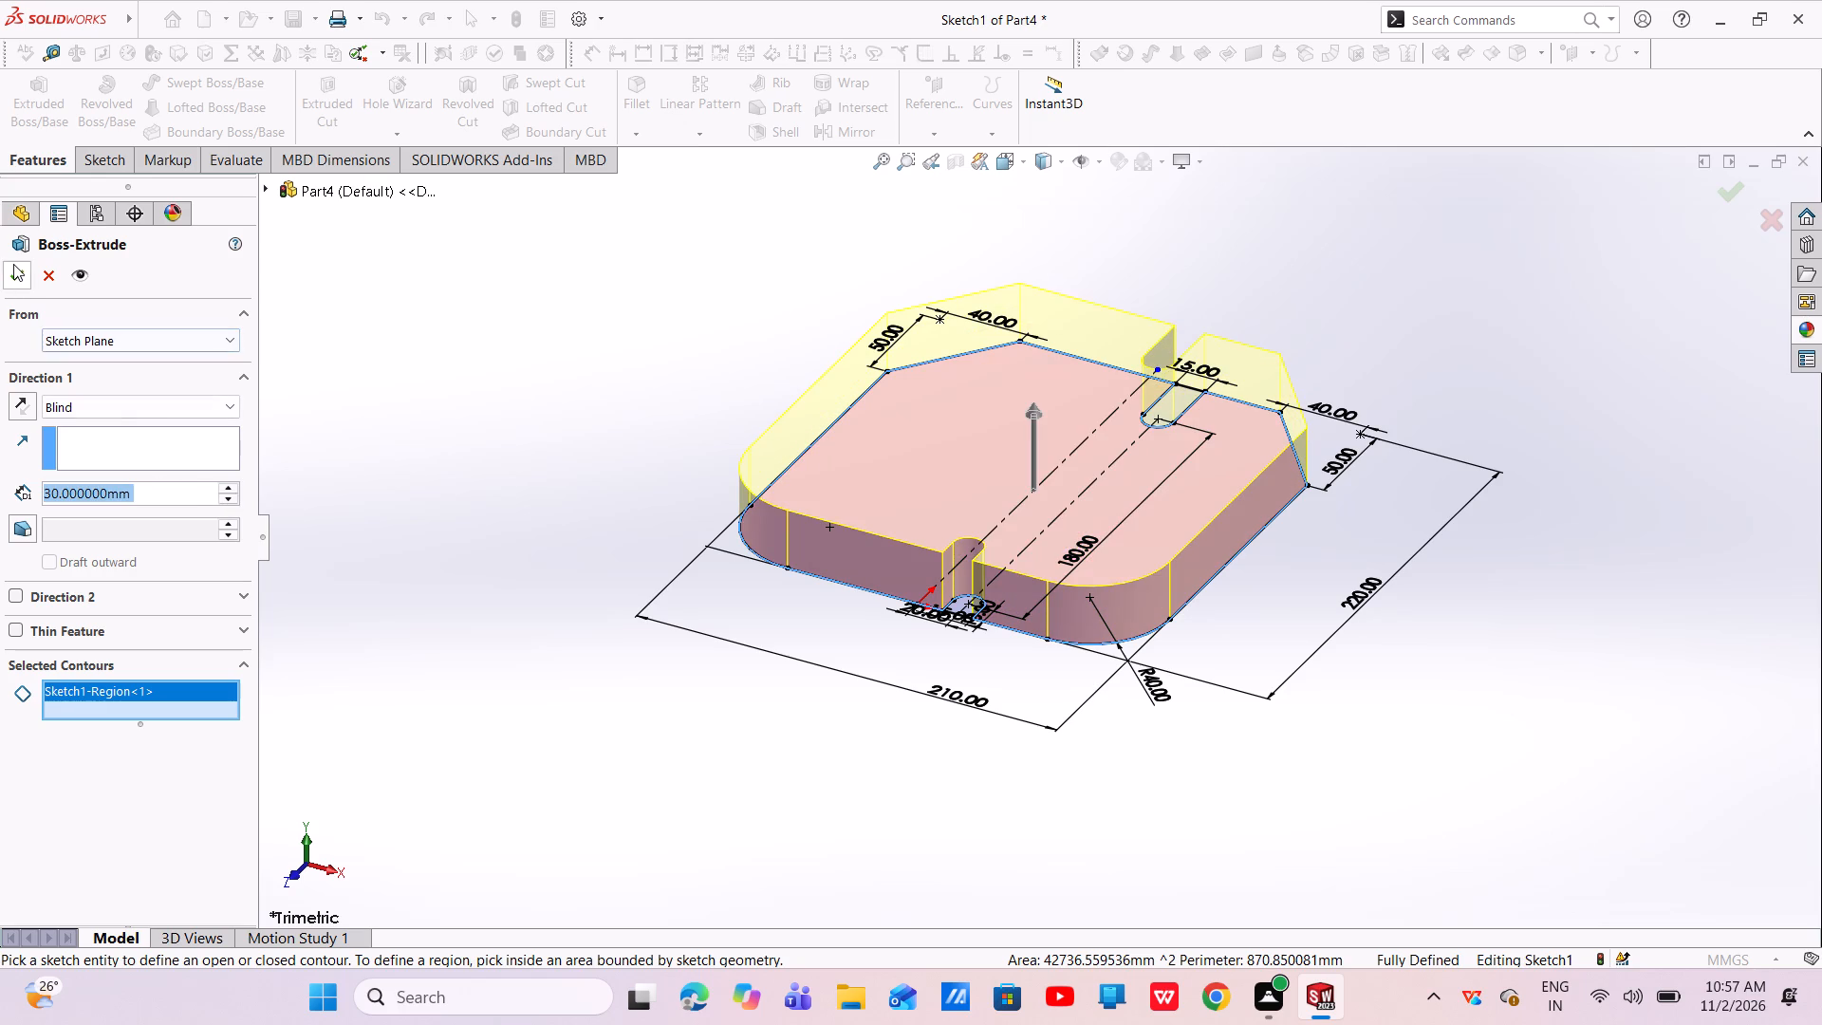
left_click(13, 264)
scroll(1061, 439, "down", 2)
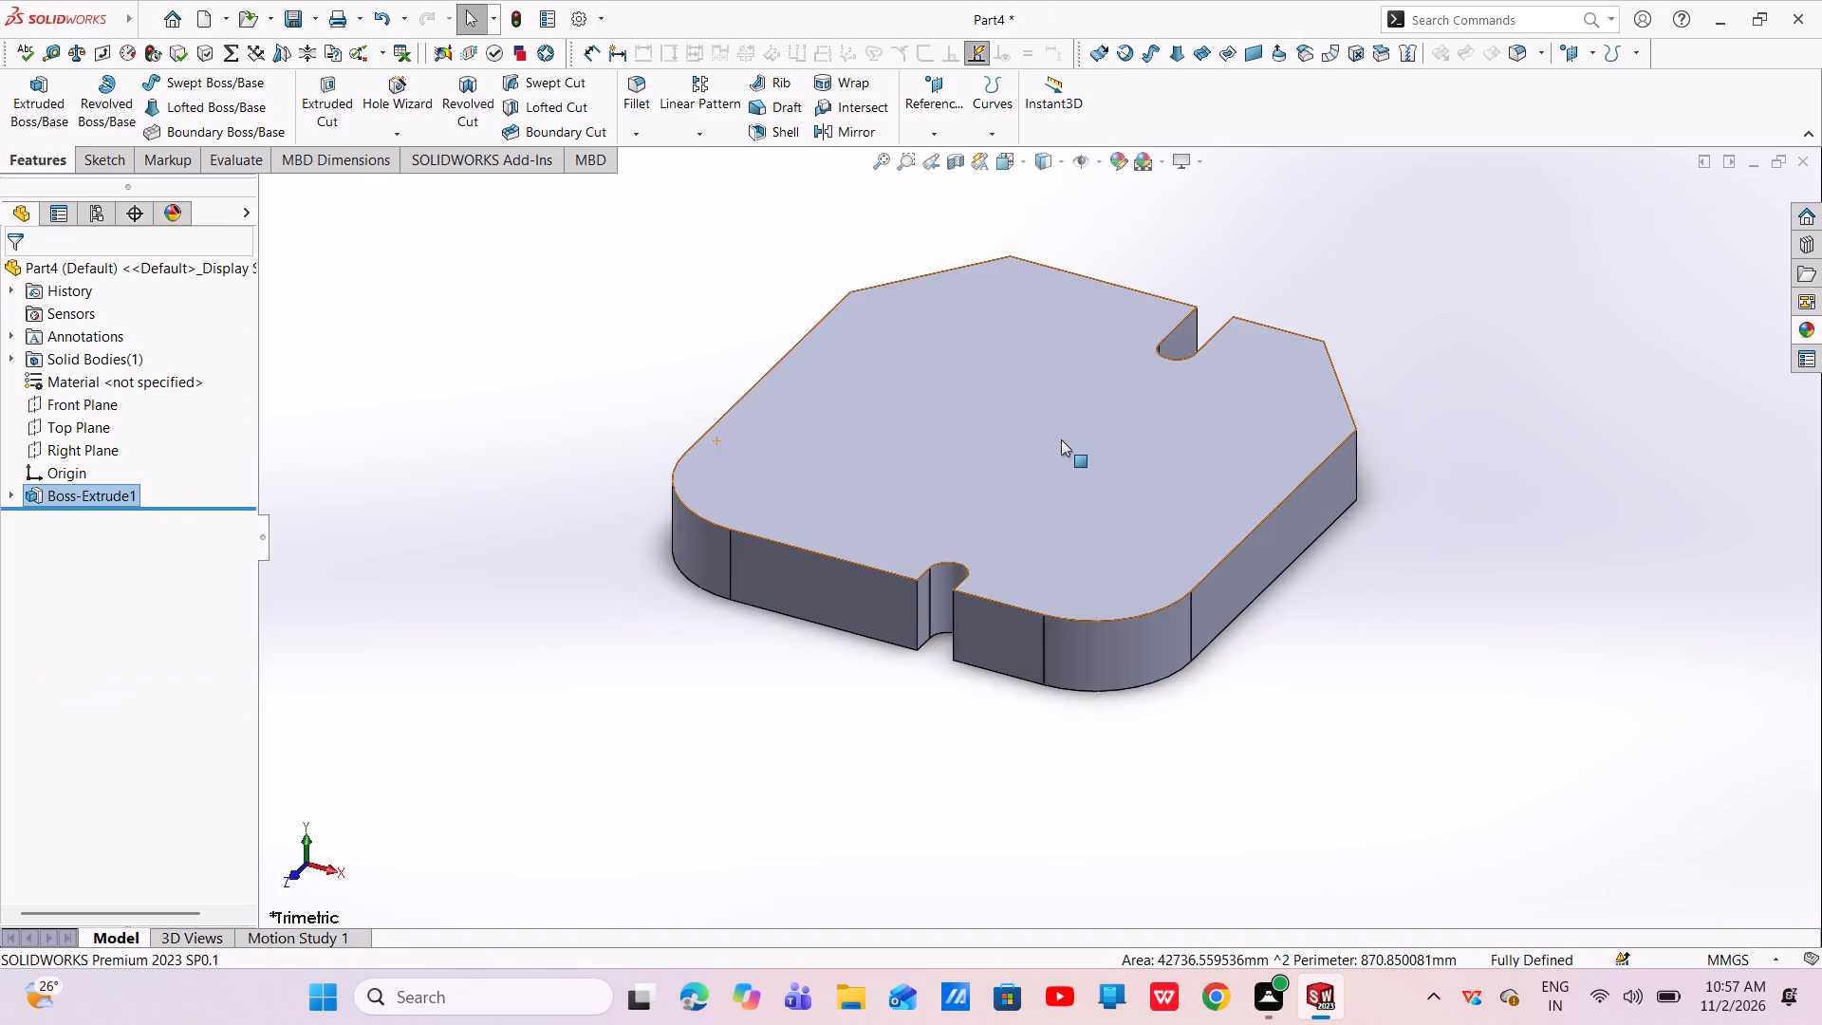
scroll(1061, 439, "down", 3)
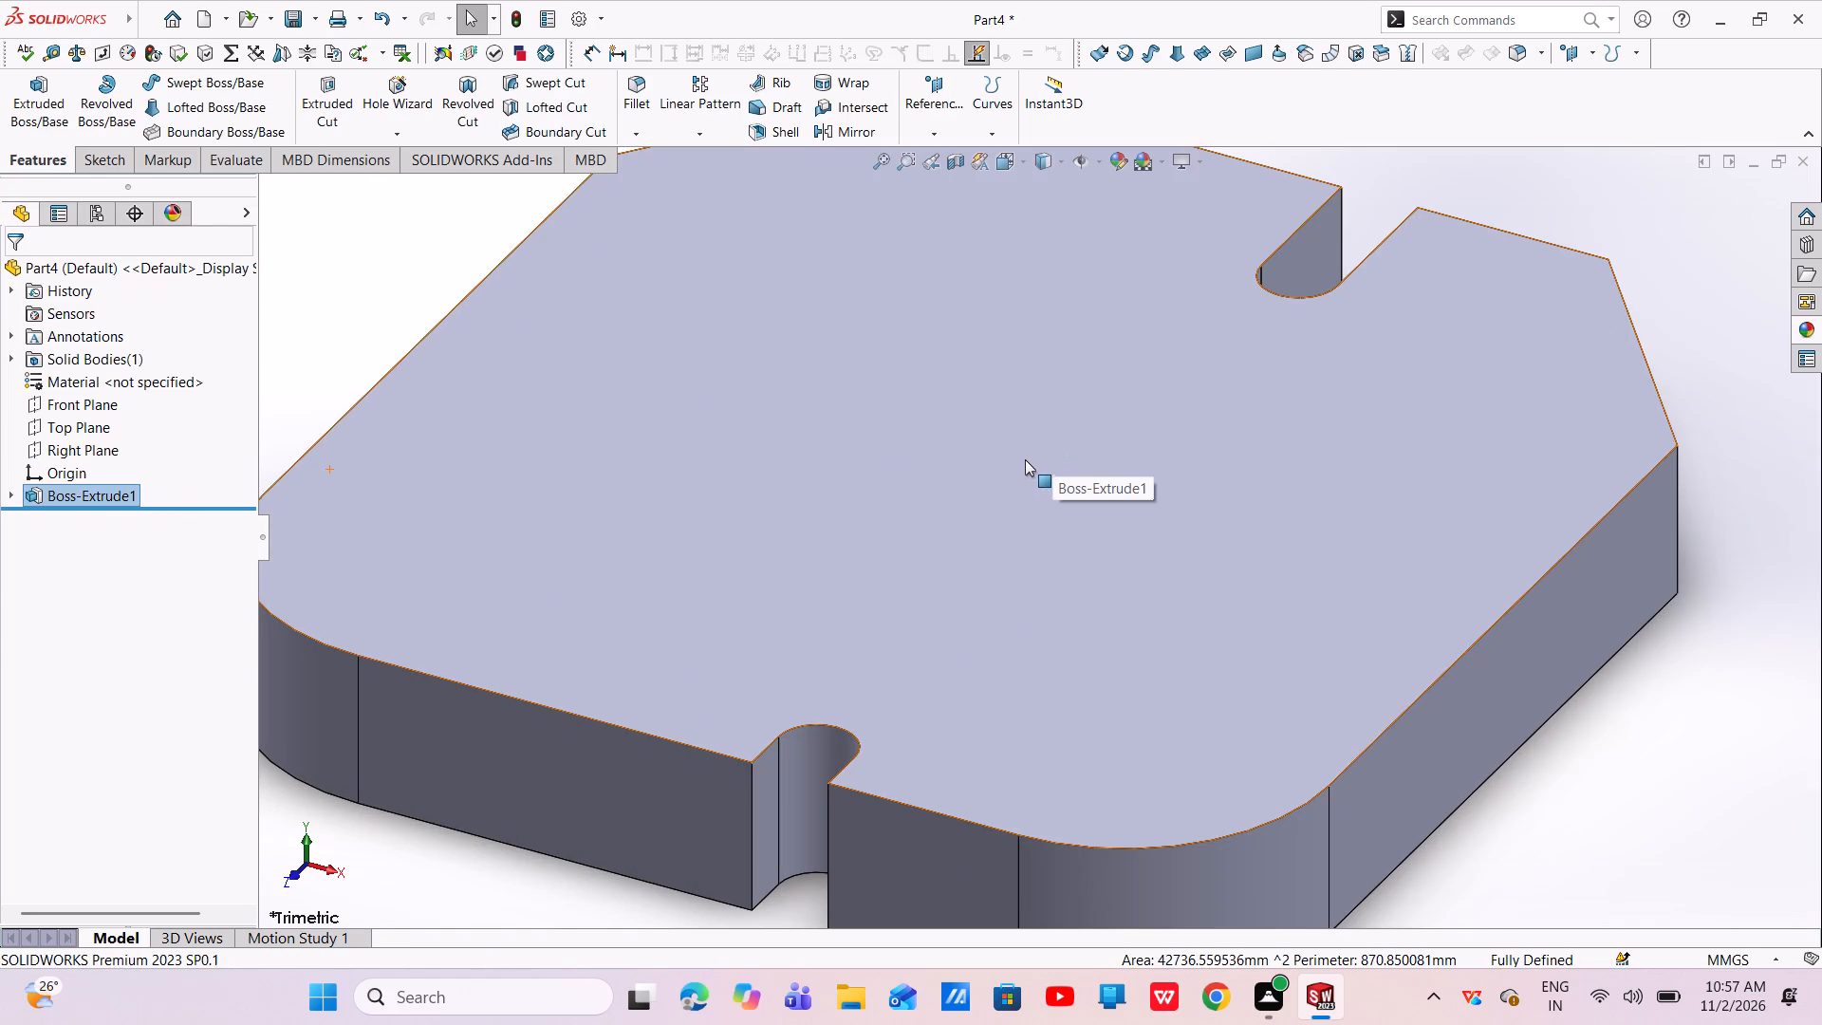
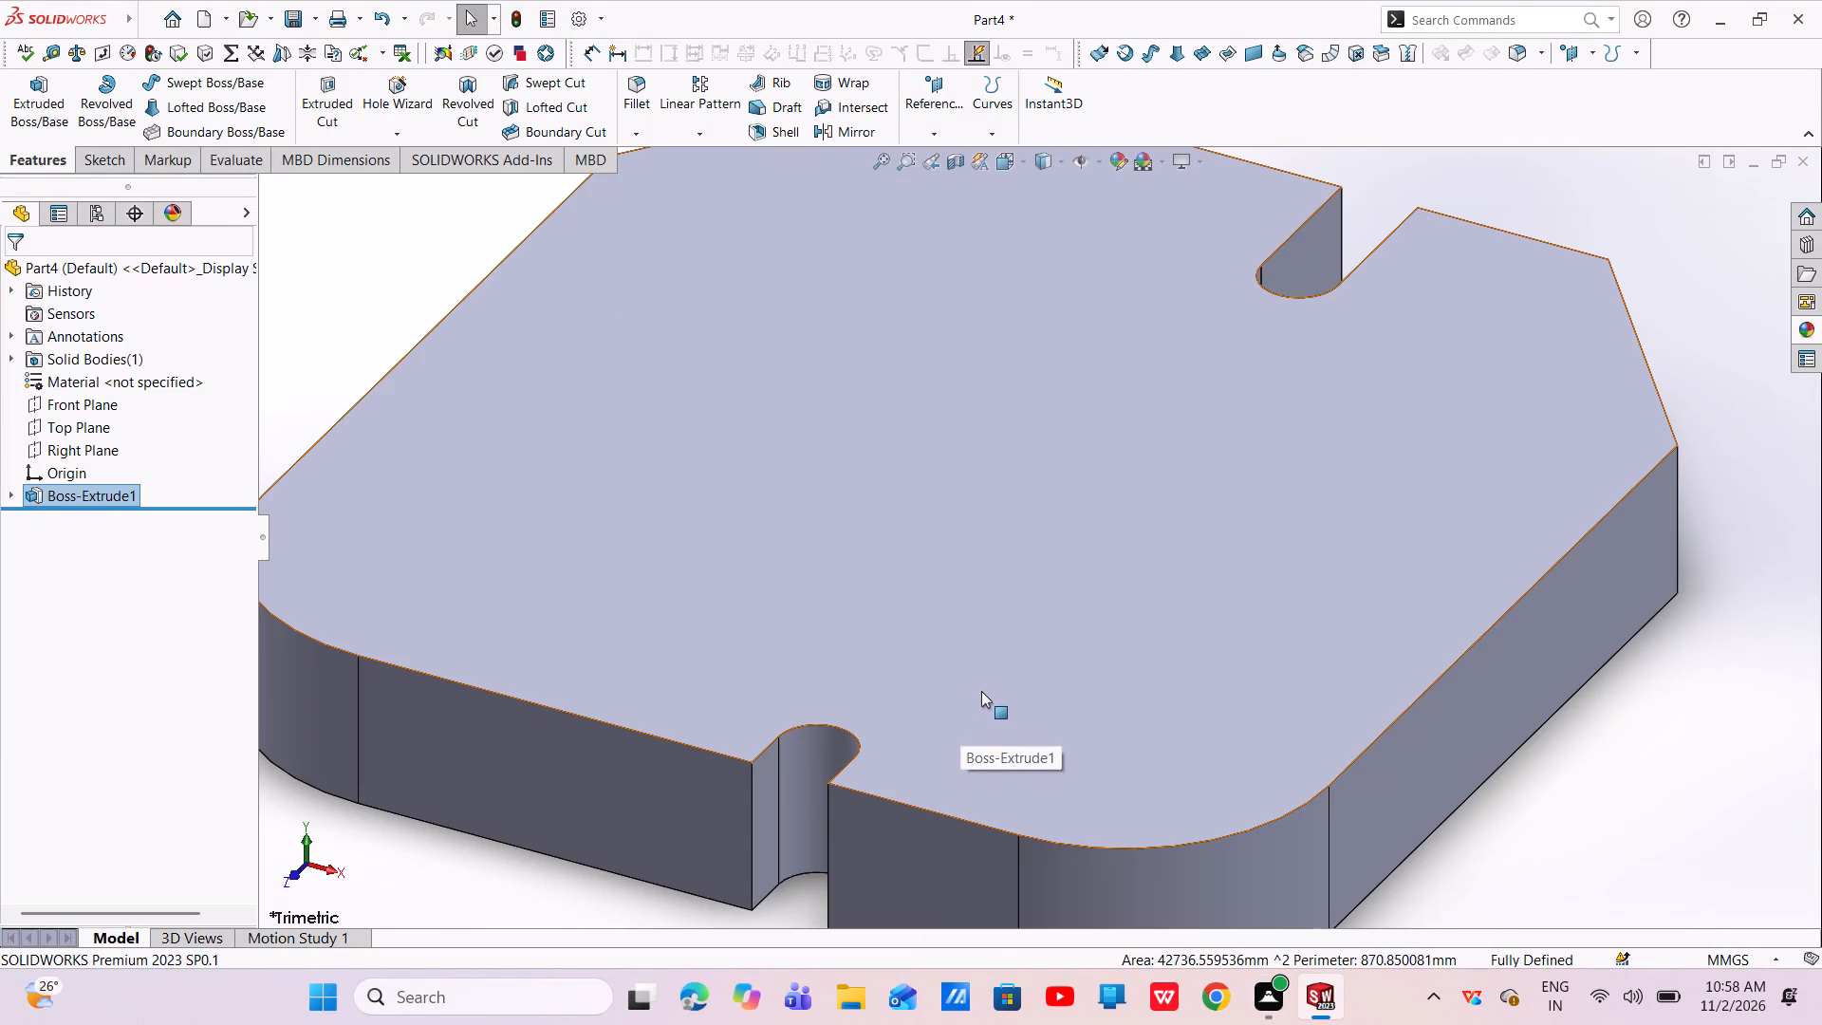
Set the display scene to Plain White.
scroll(876, 497, "up", 3)
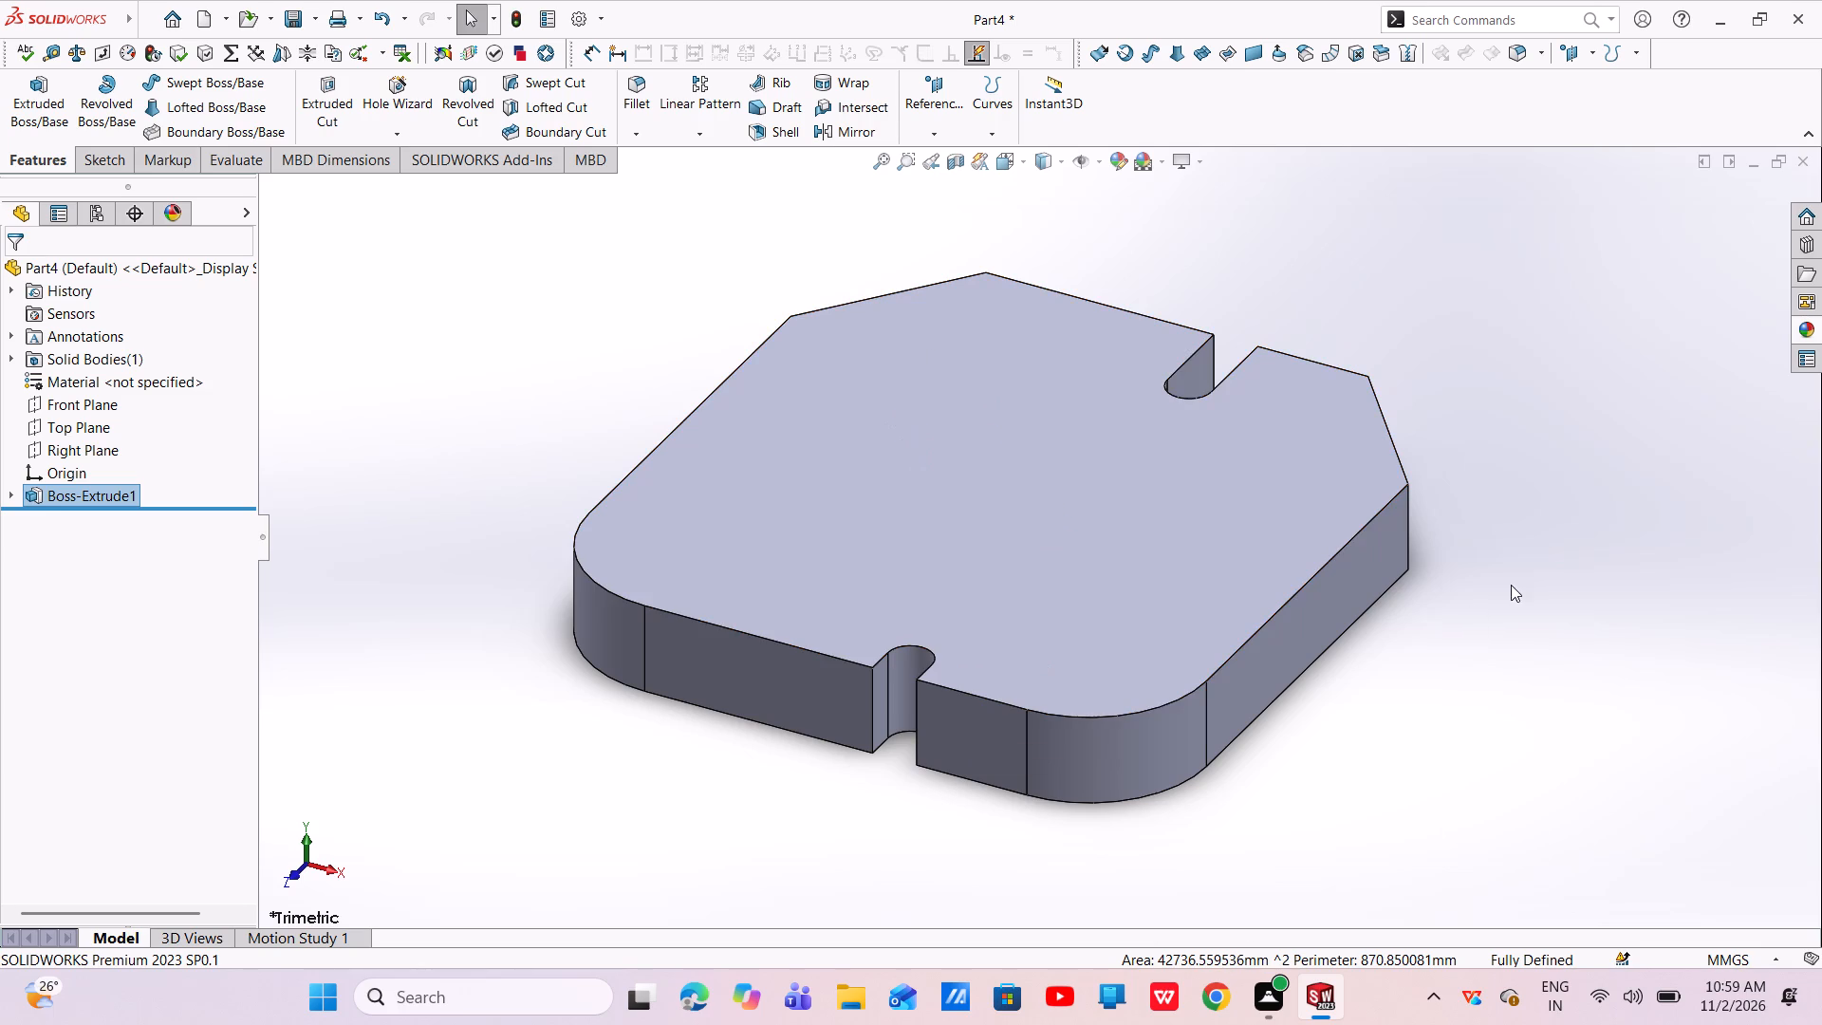
left_click(1157, 158)
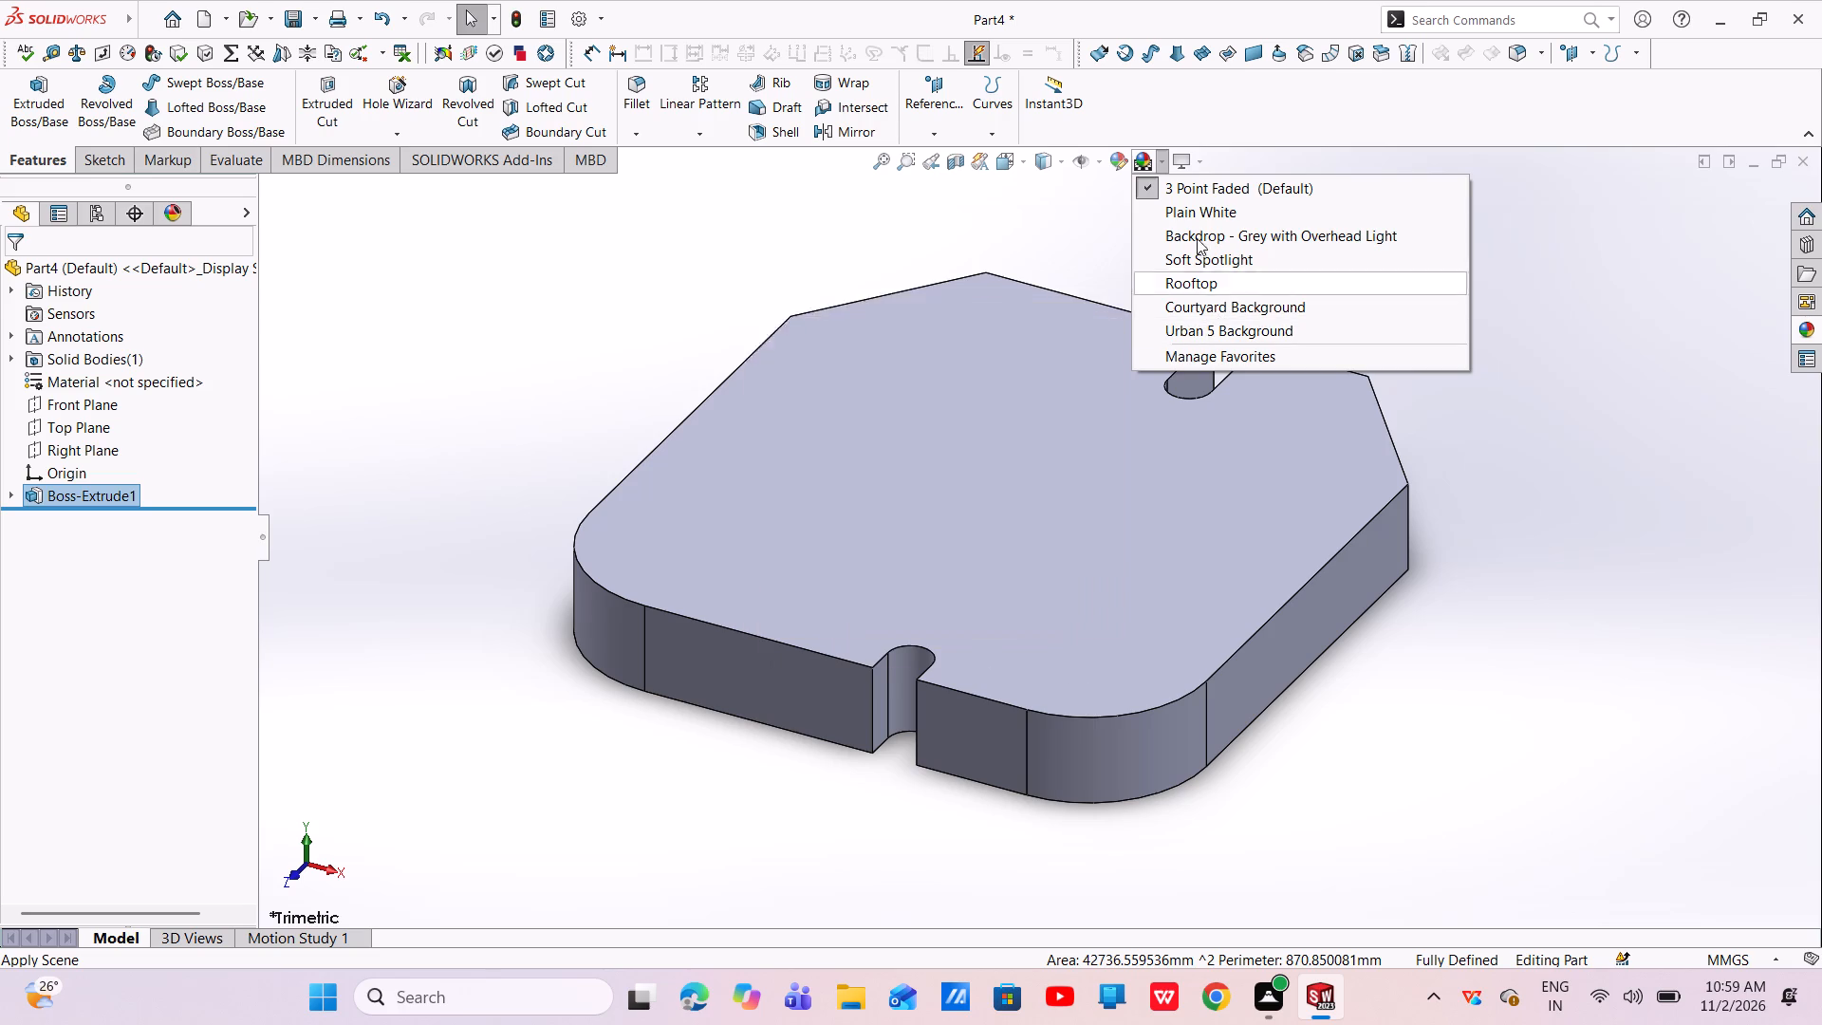
left_click(1204, 214)
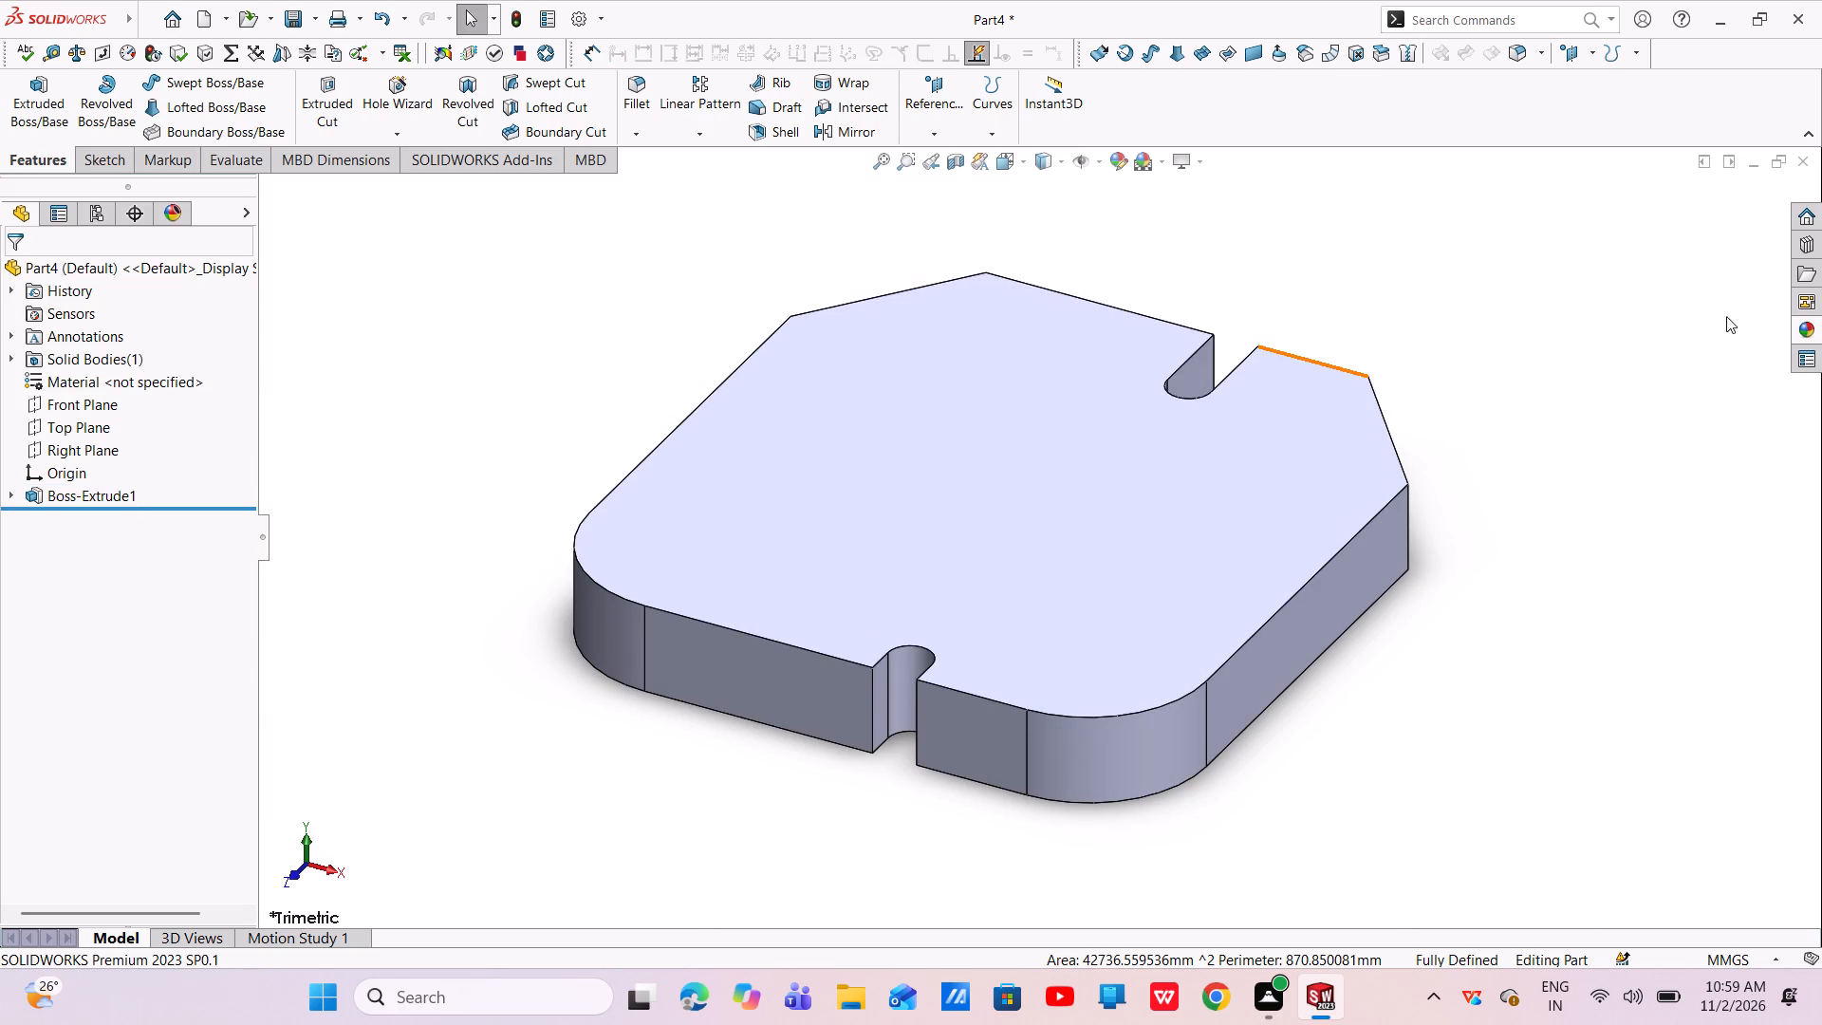
Apply the matte iron appearance from the Metal > Iron collection to the whole part.
left_click(1804, 323)
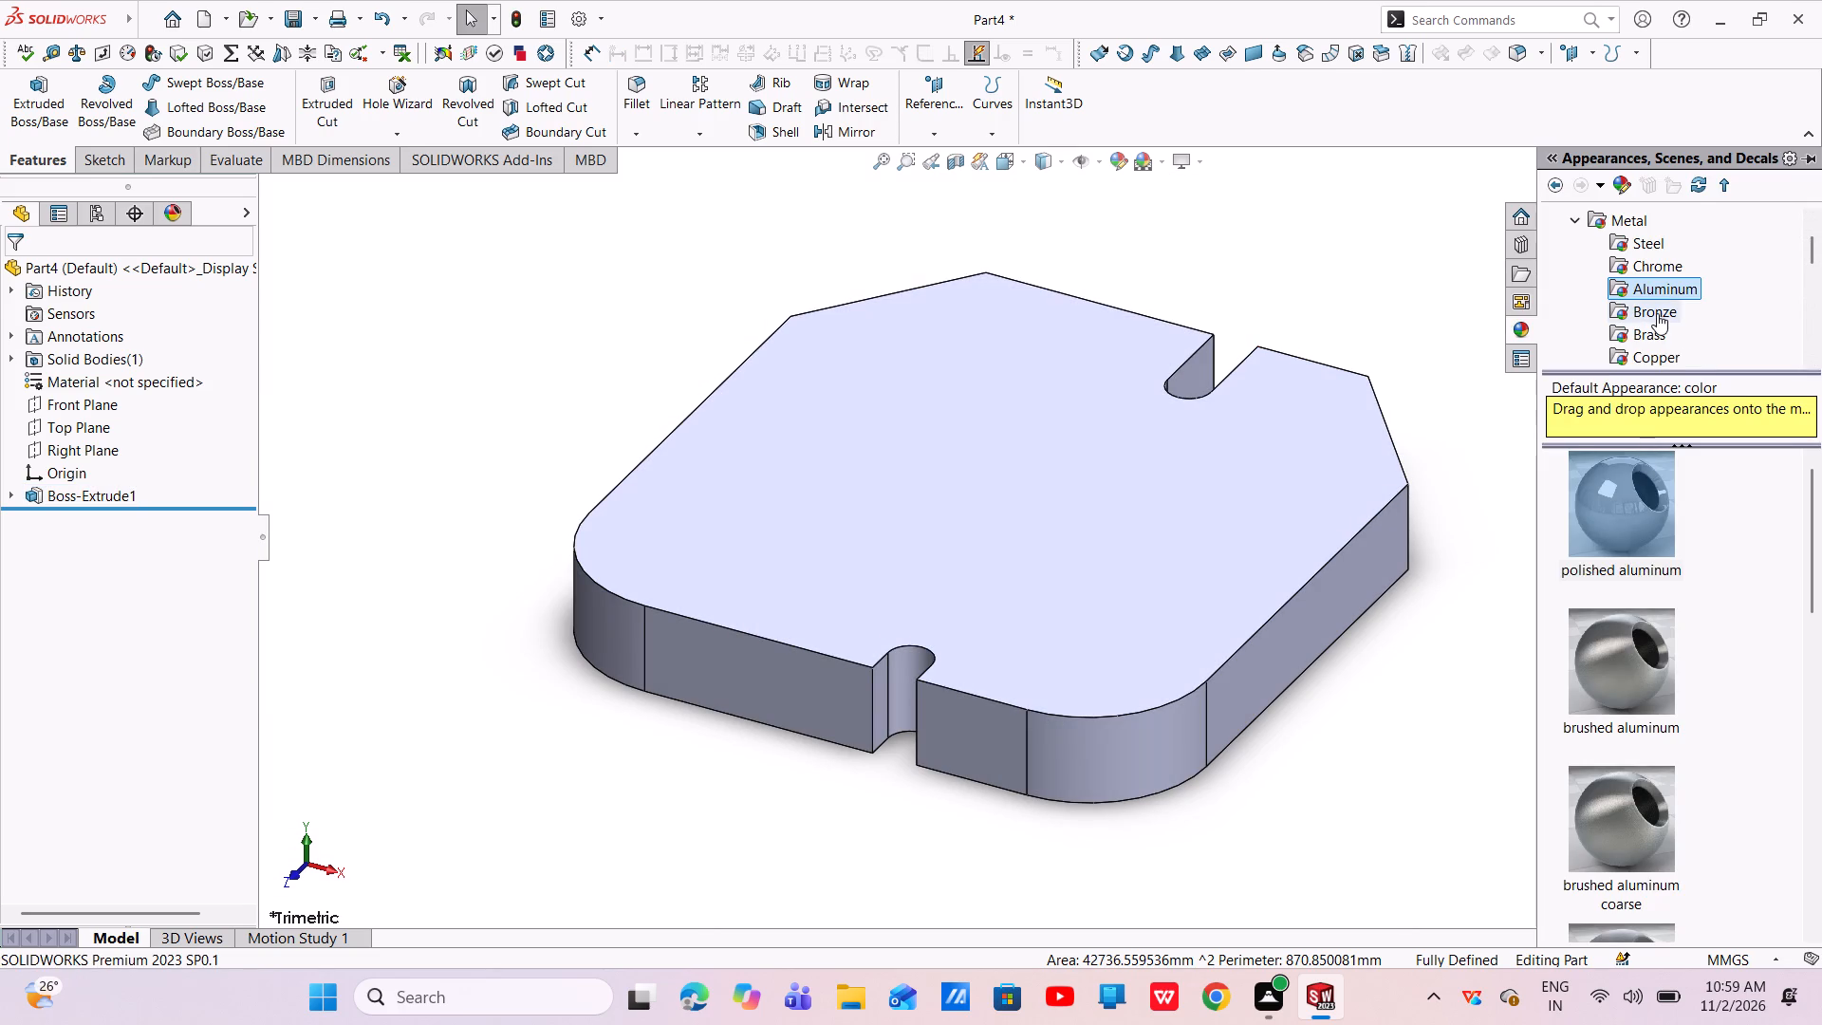
scroll(1657, 313, "down", 2)
left_click(1644, 308)
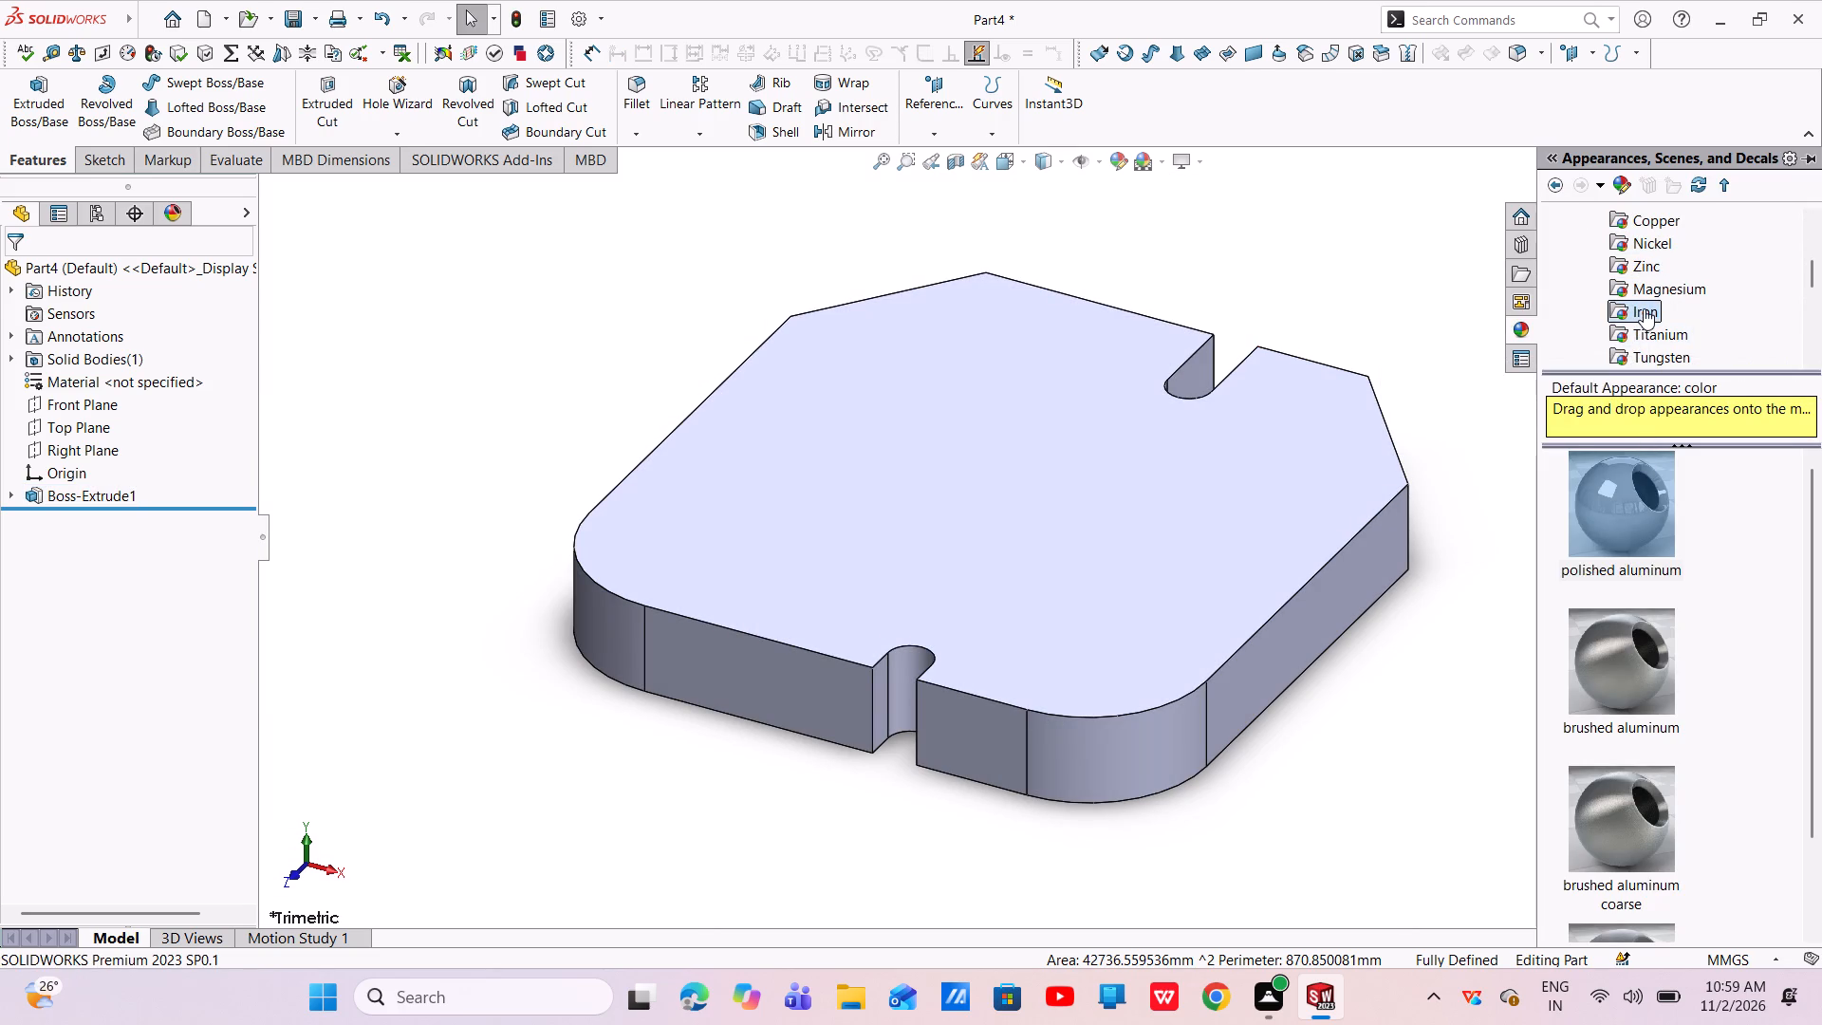
double_click(1627, 521)
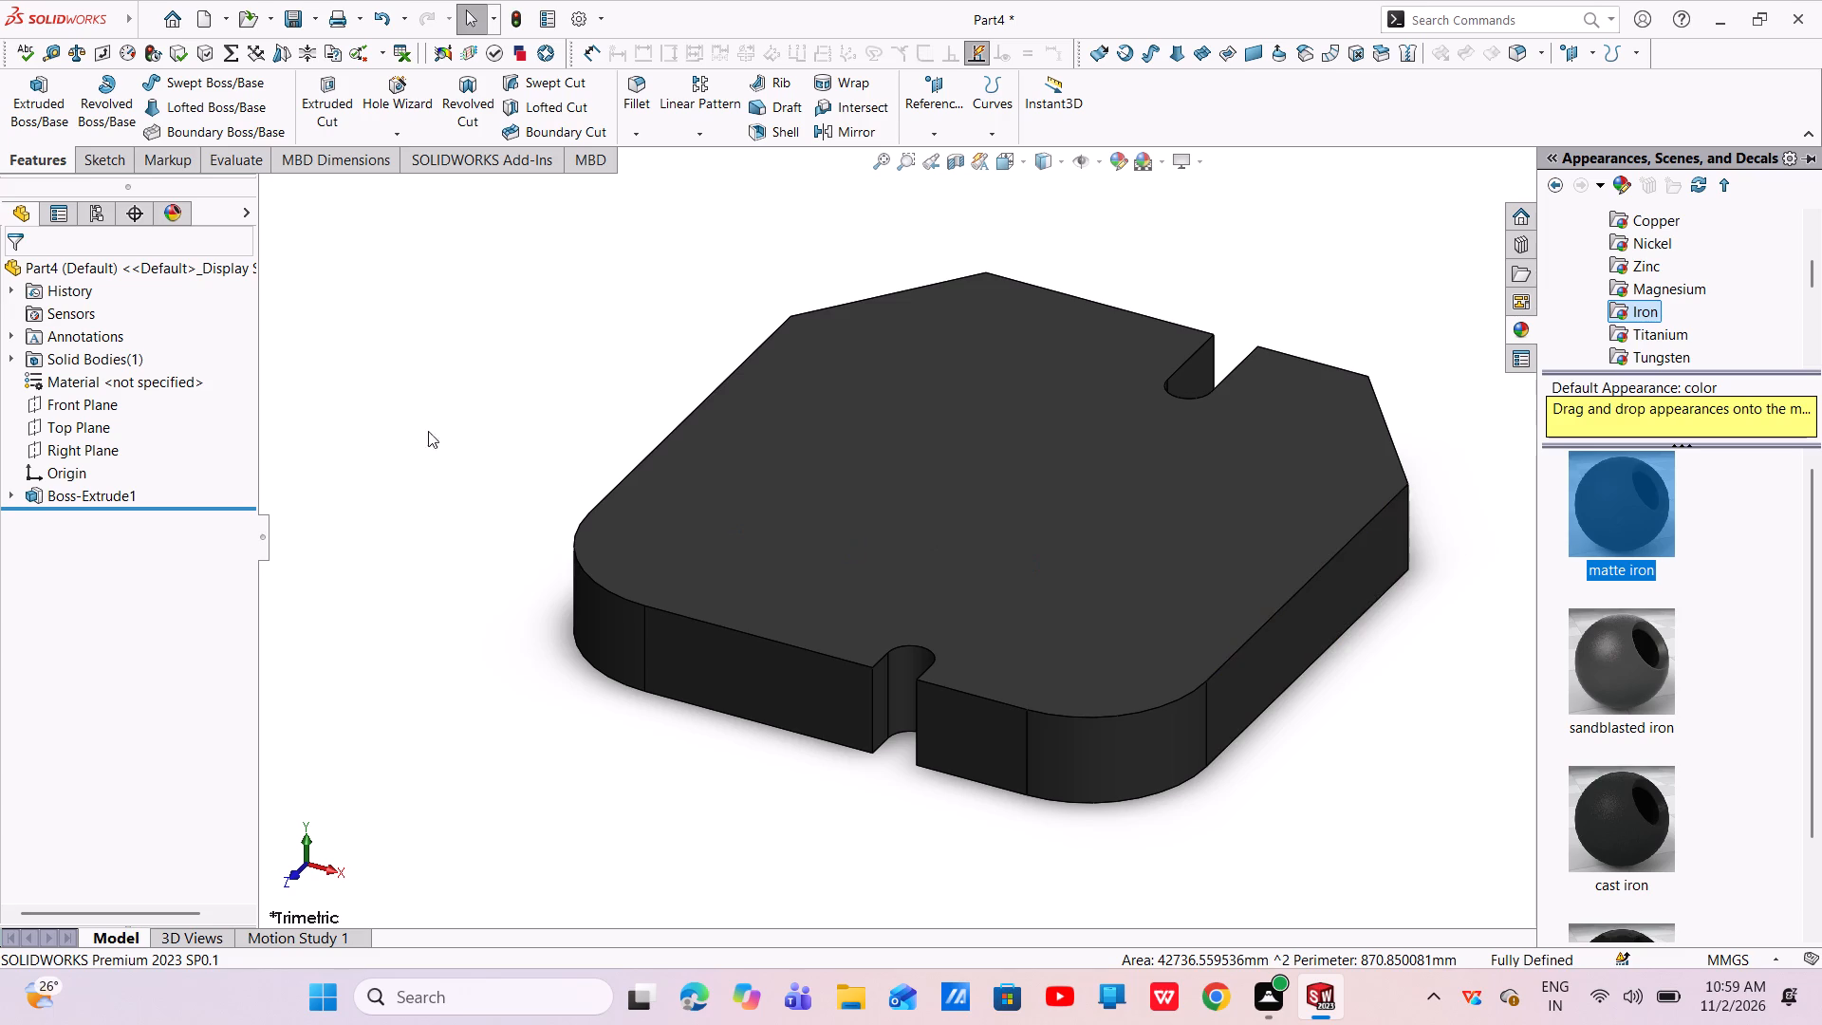
left_click(442, 507)
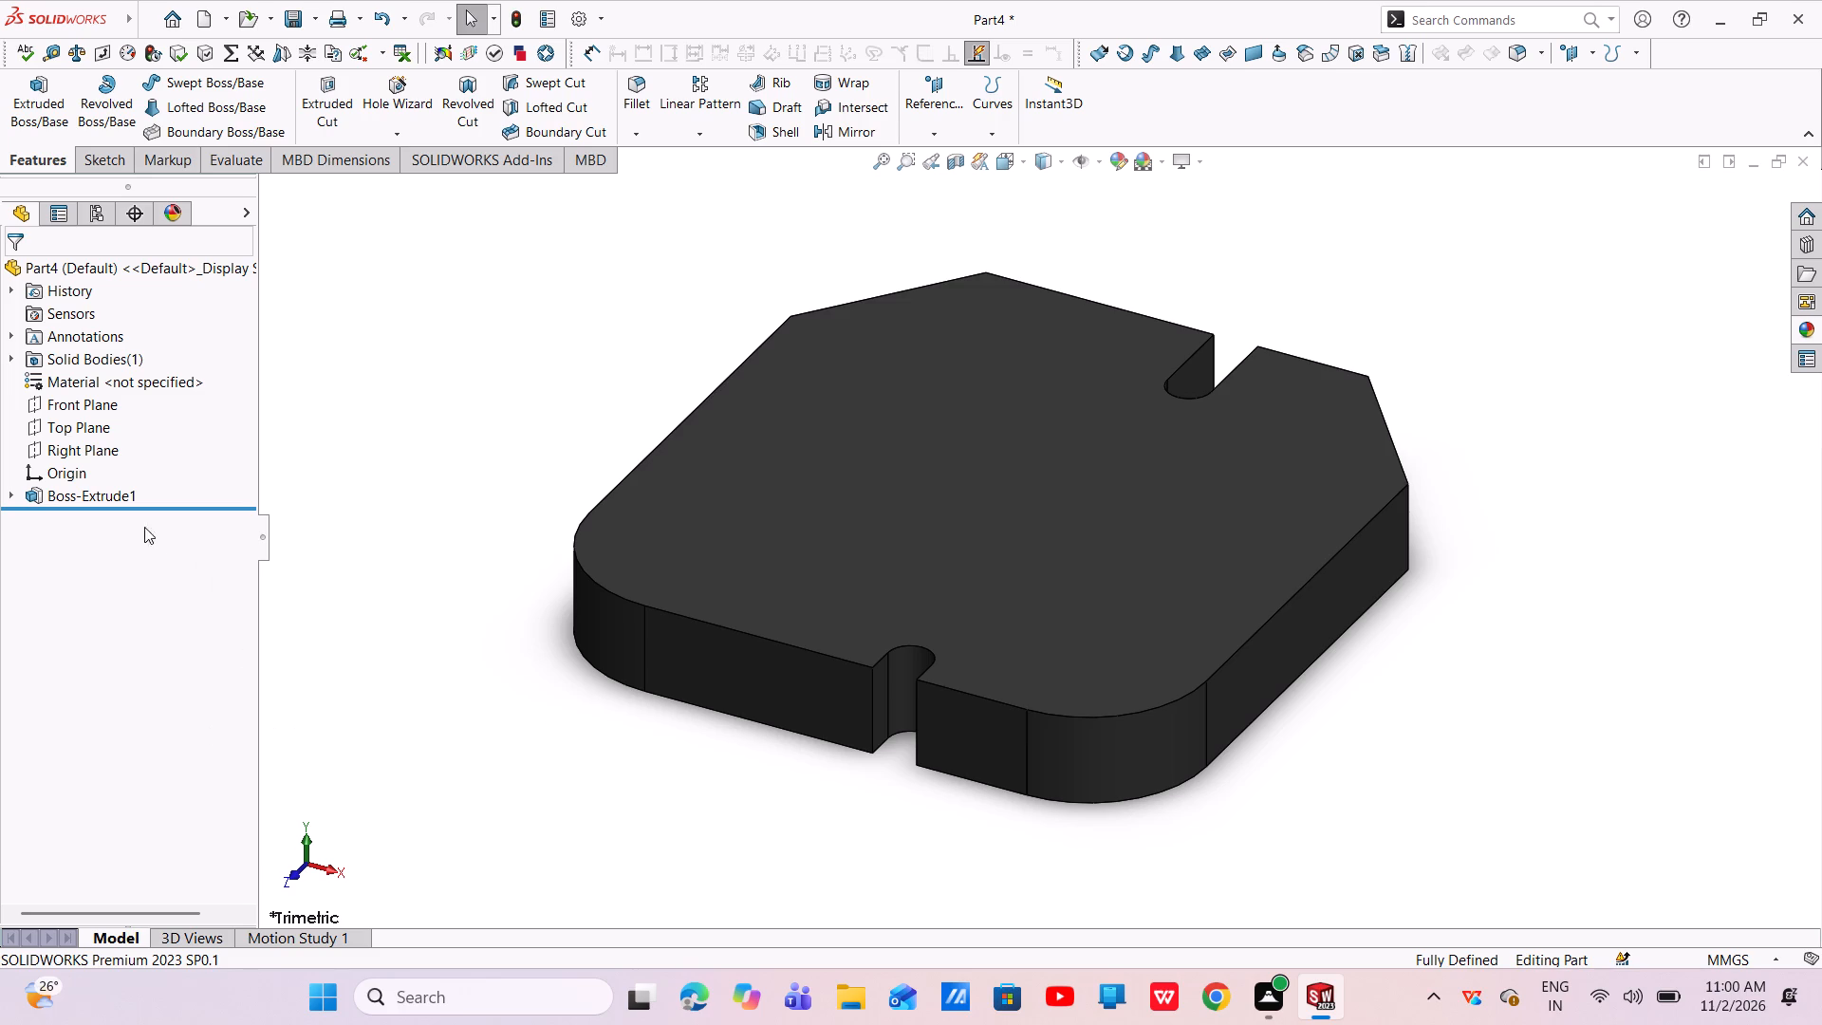
Colour the Boss-Extrude1 feature bright yellow using the standard colour swatches.
left_click(111, 493)
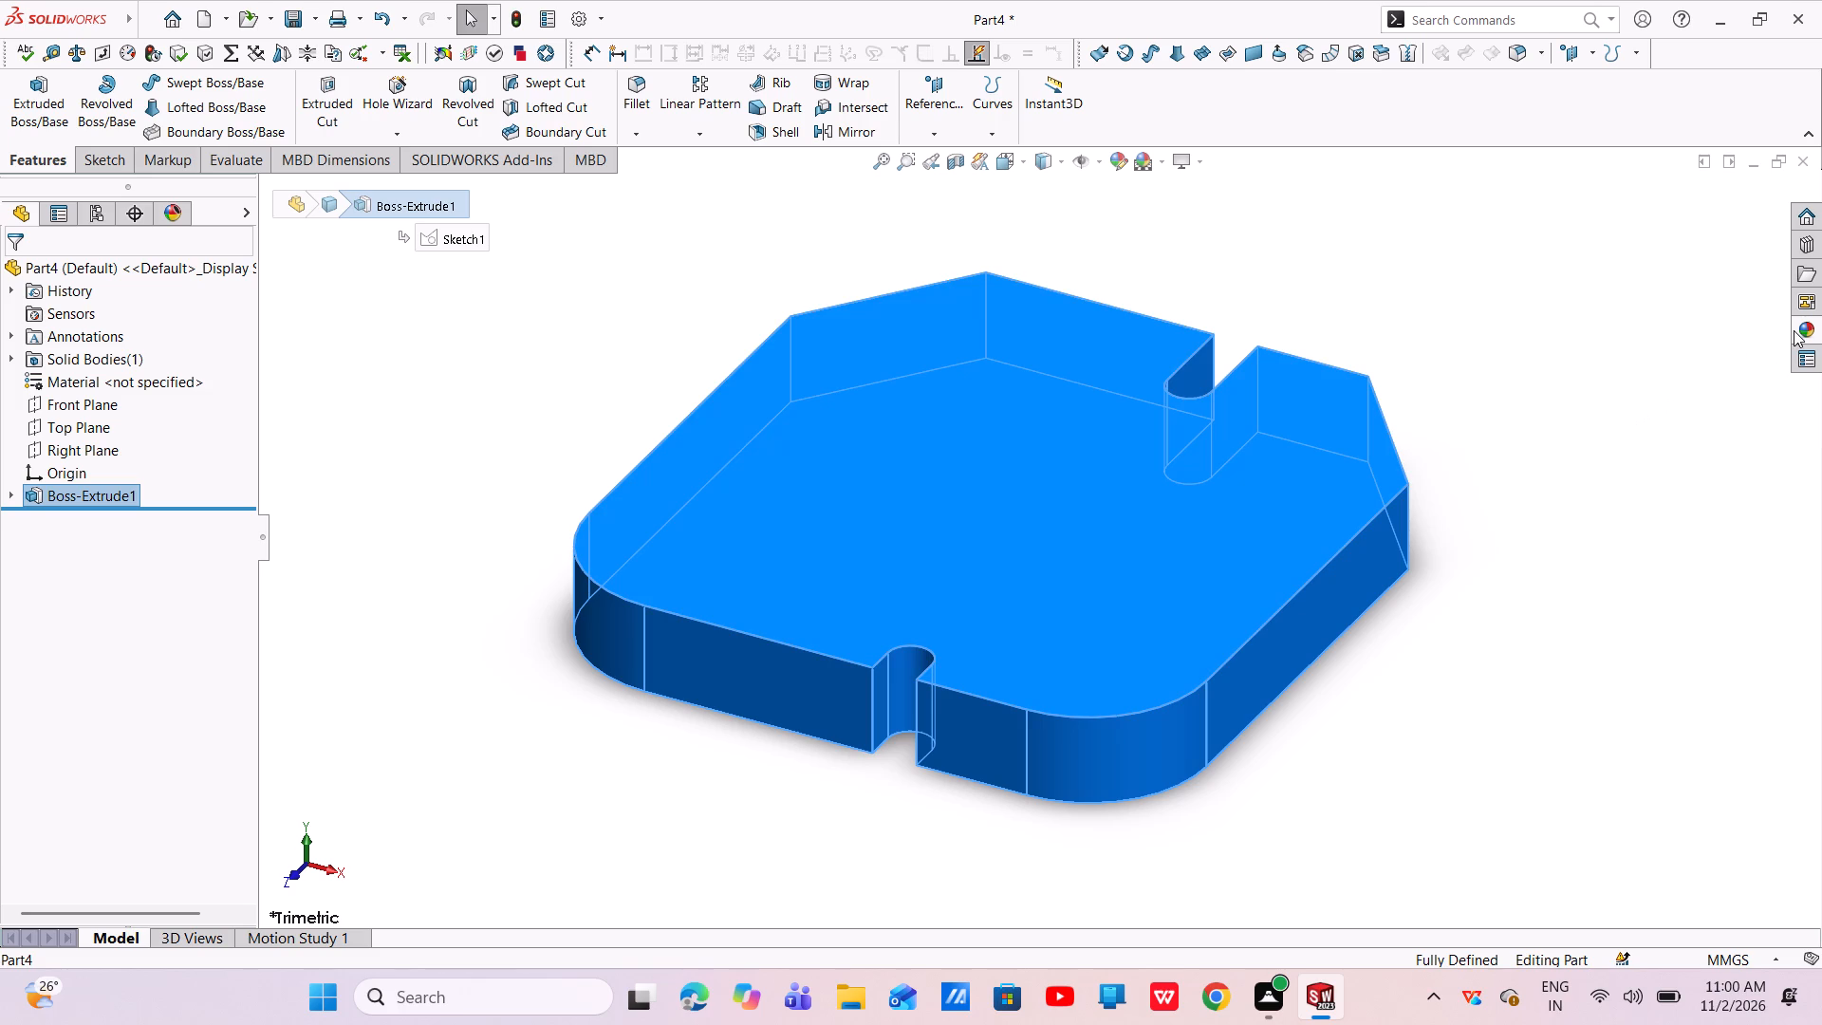
left_click(1118, 163)
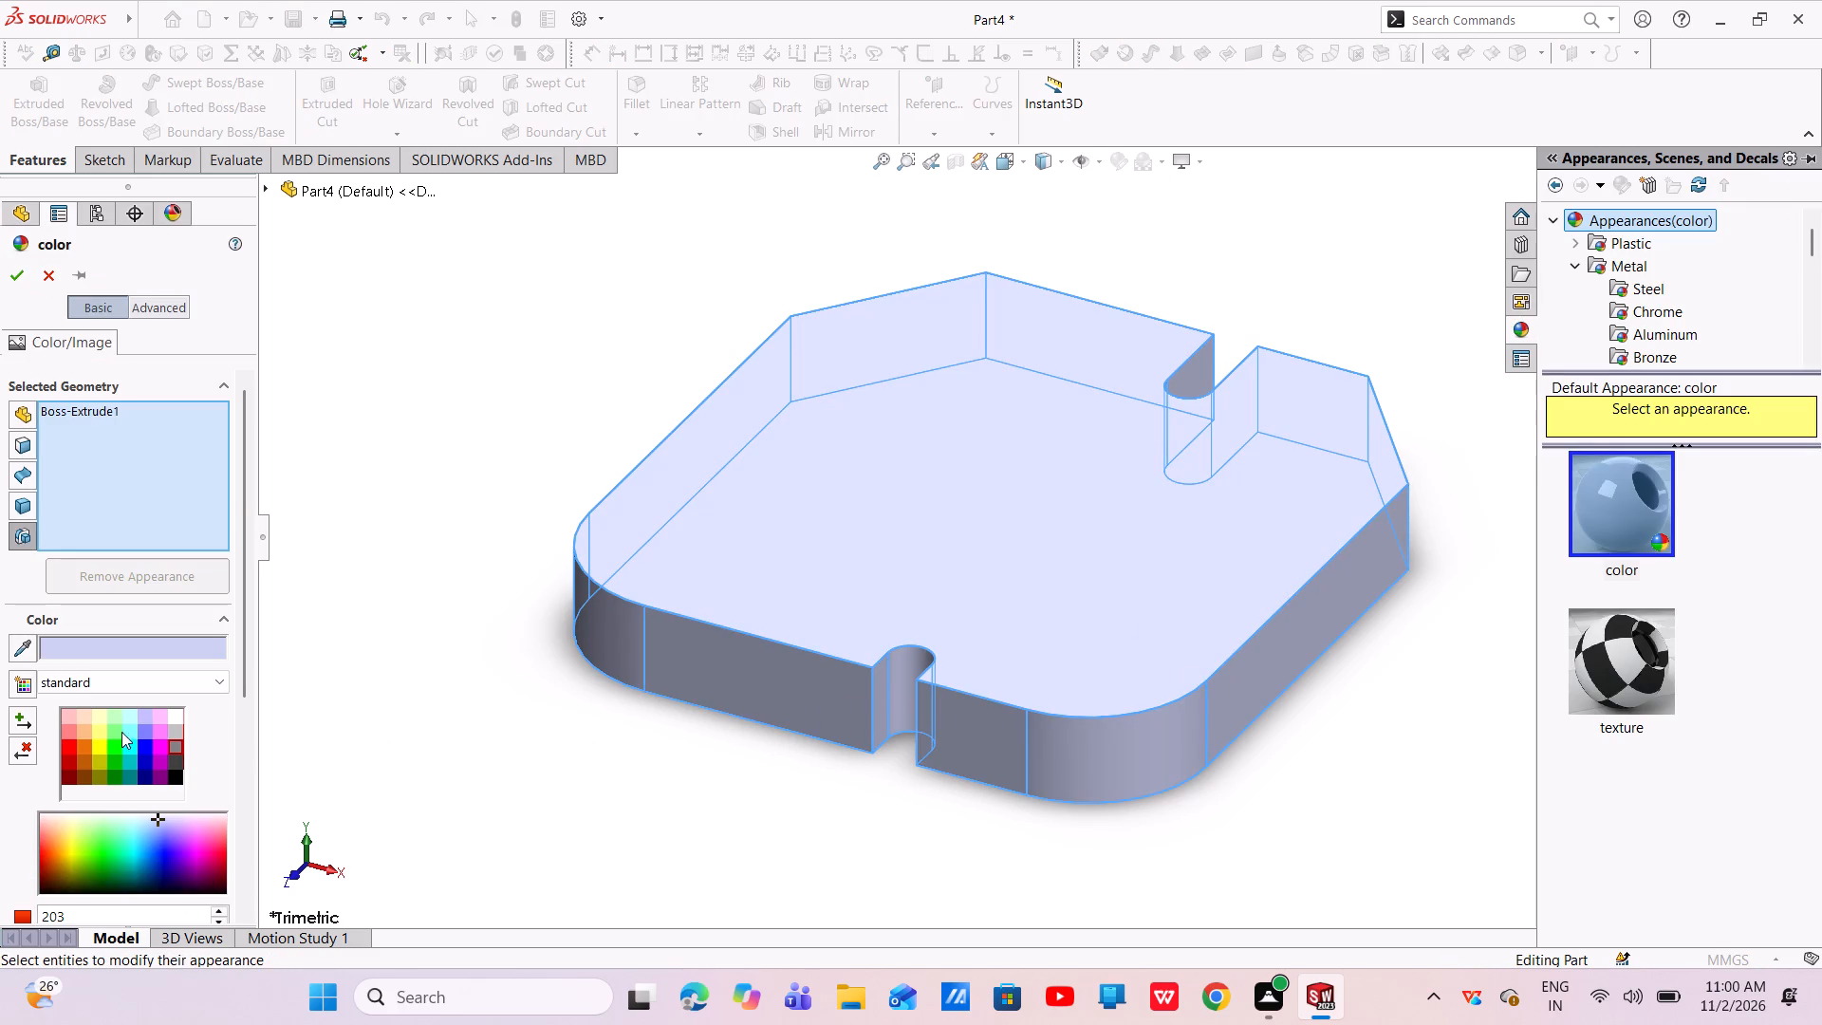
left_click(98, 748)
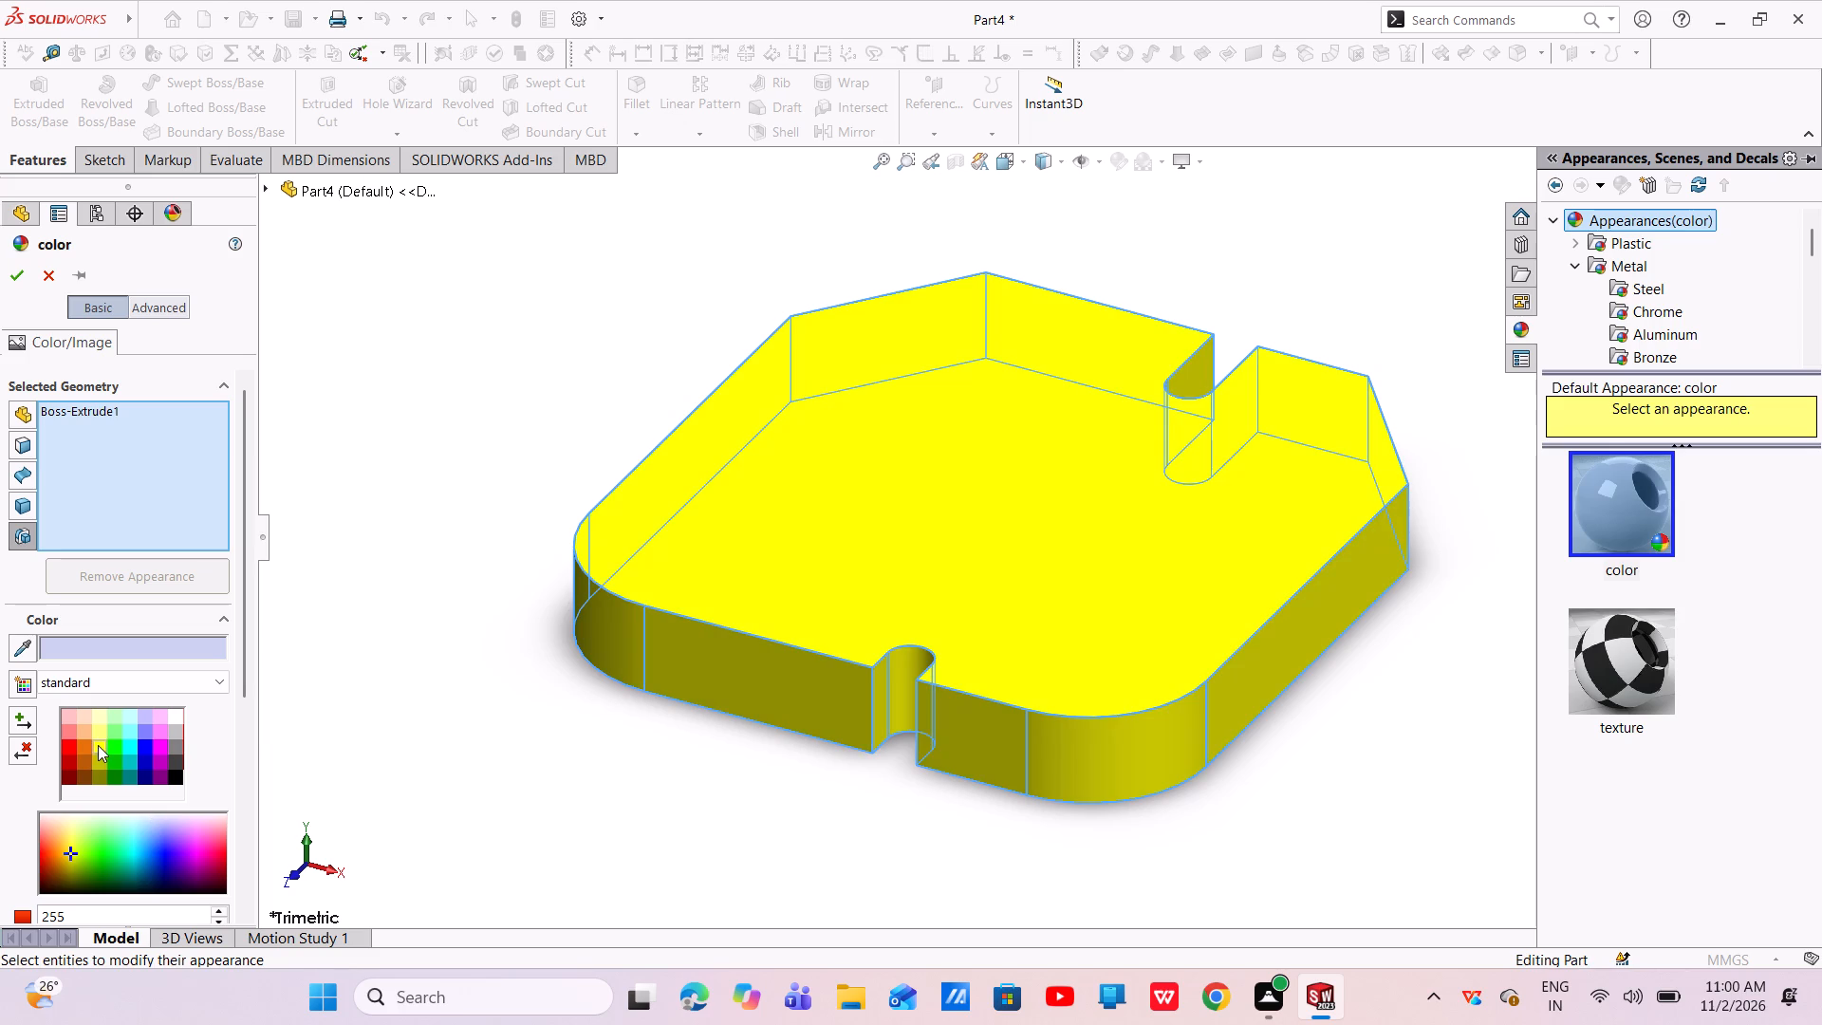
left_click(20, 275)
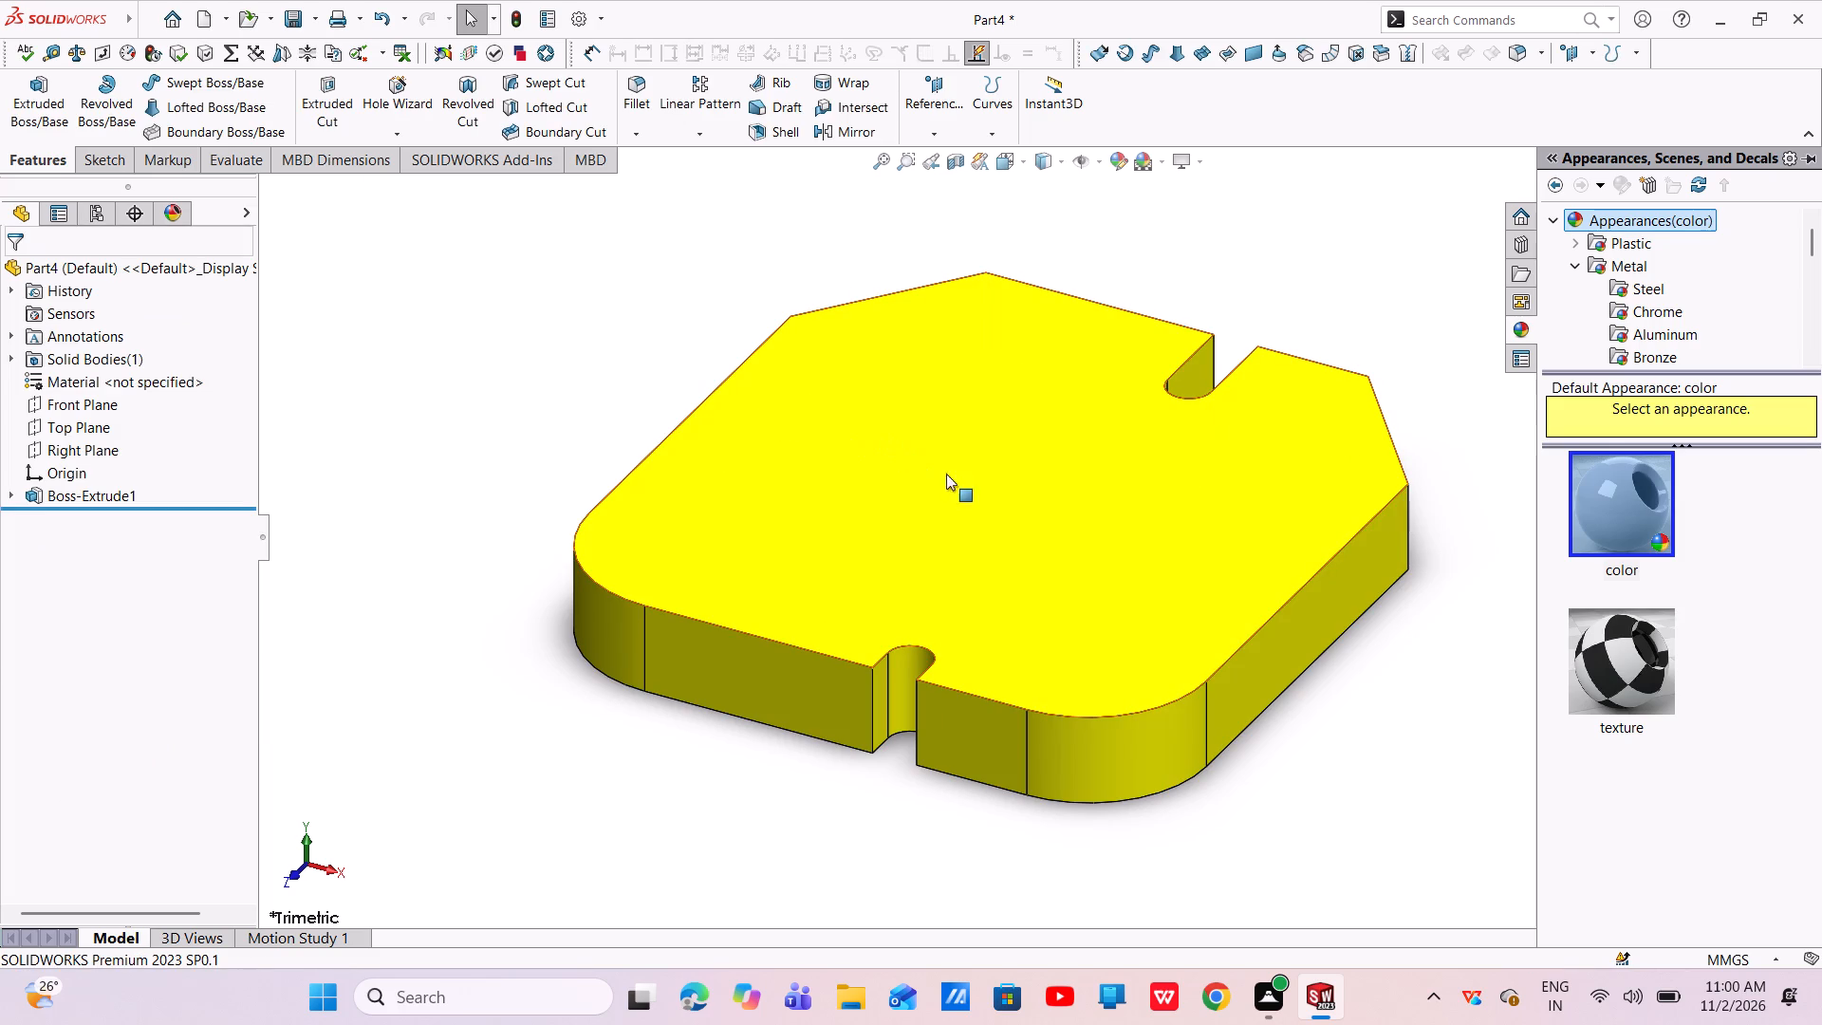
left_click(1396, 351)
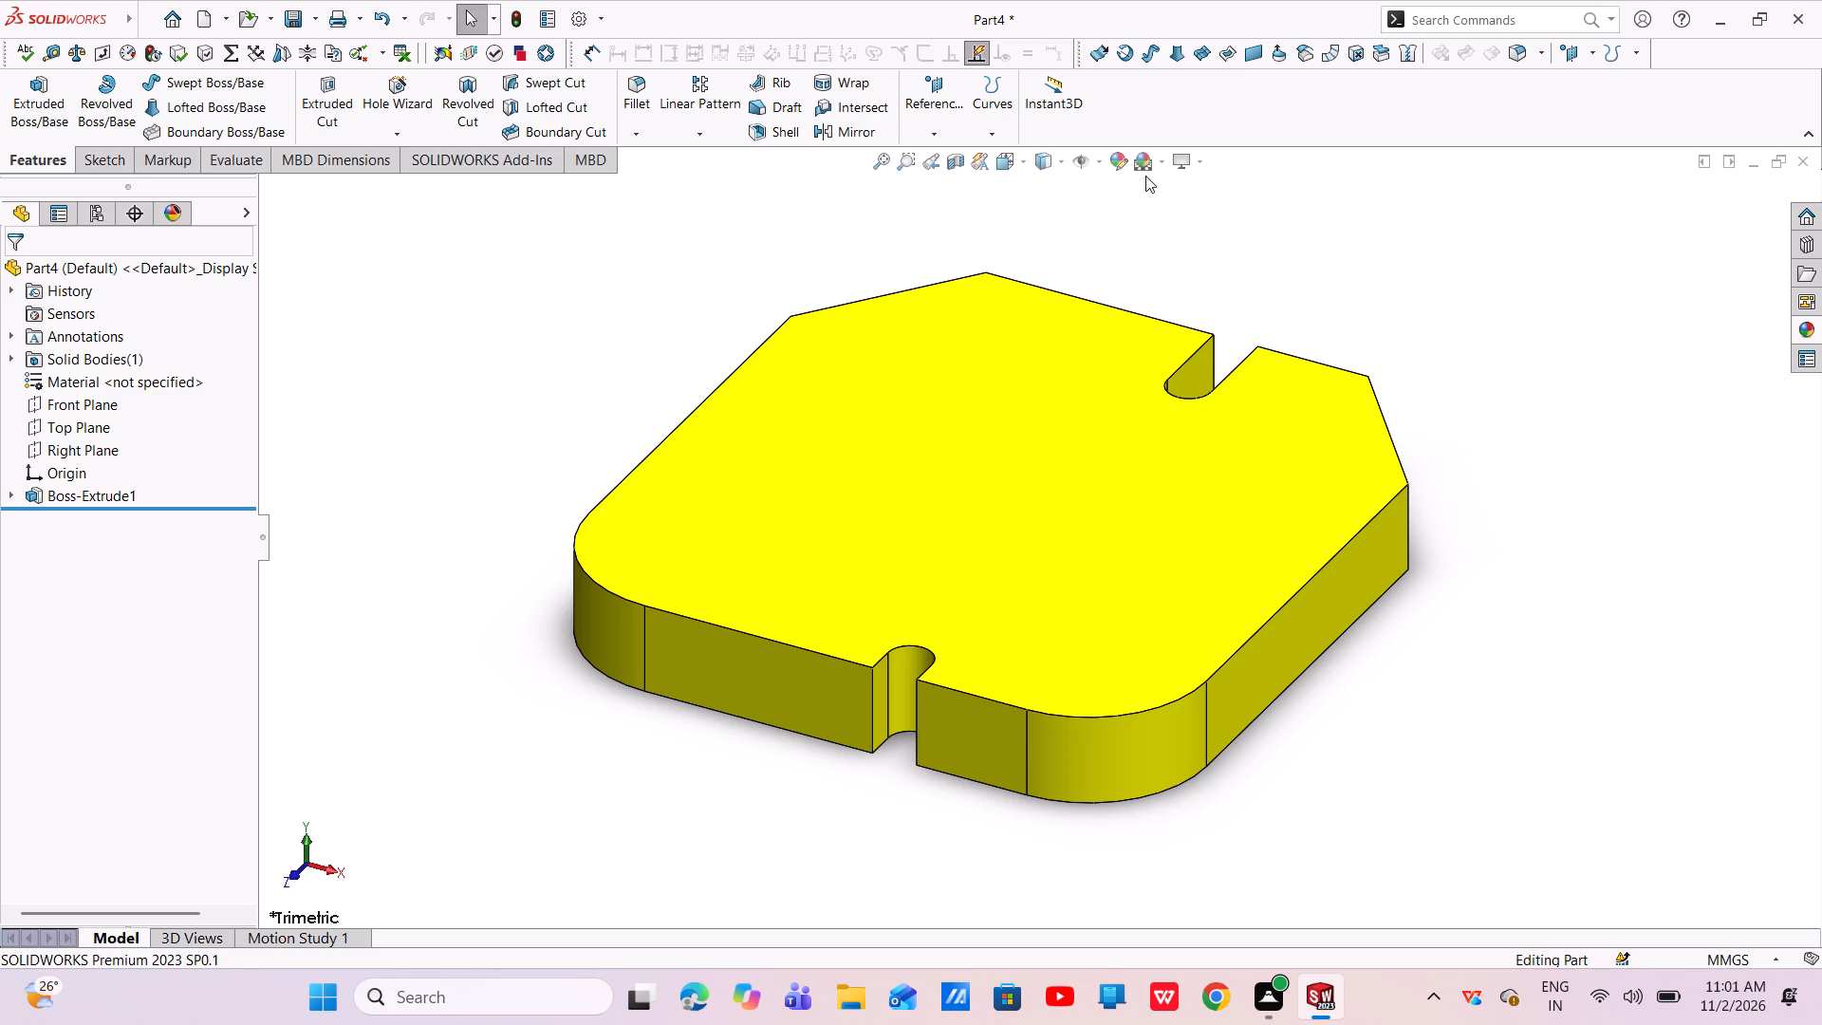
Create a reference plane parallel to the Top Plane, offset 191 mm above it.
left_click(955, 126)
left_click(974, 158)
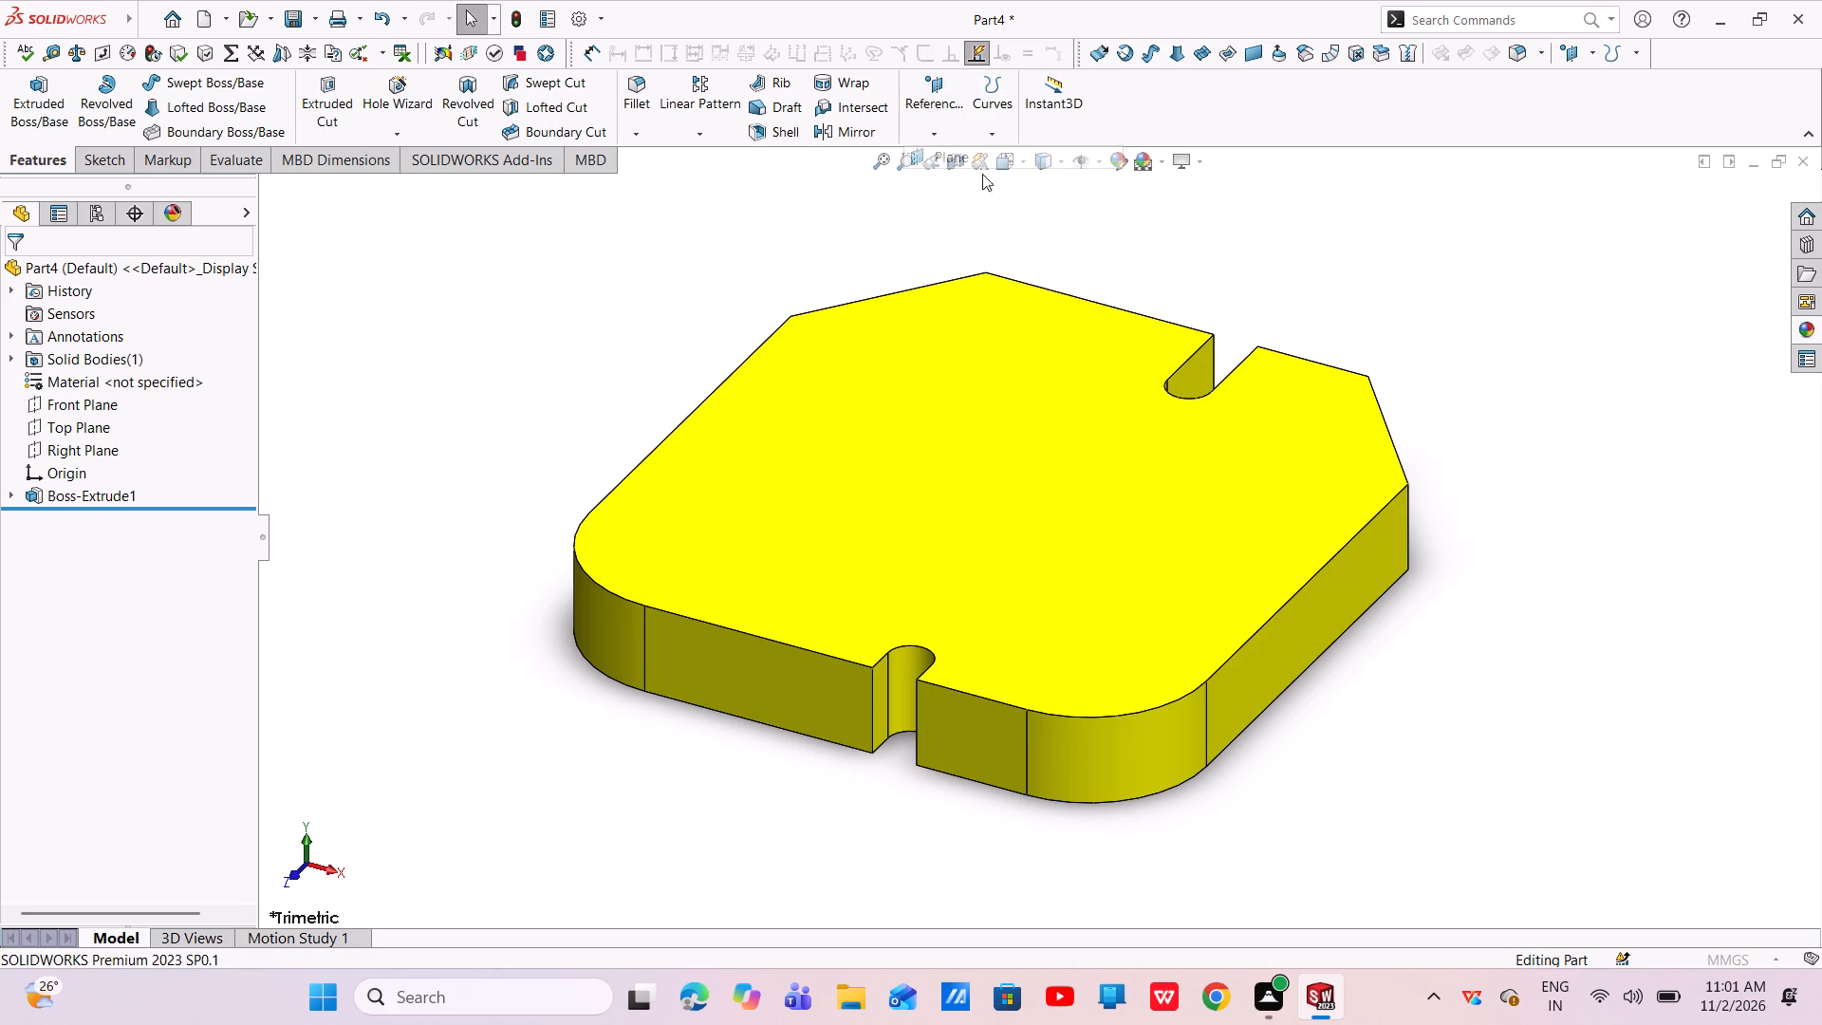
left_click(293, 189)
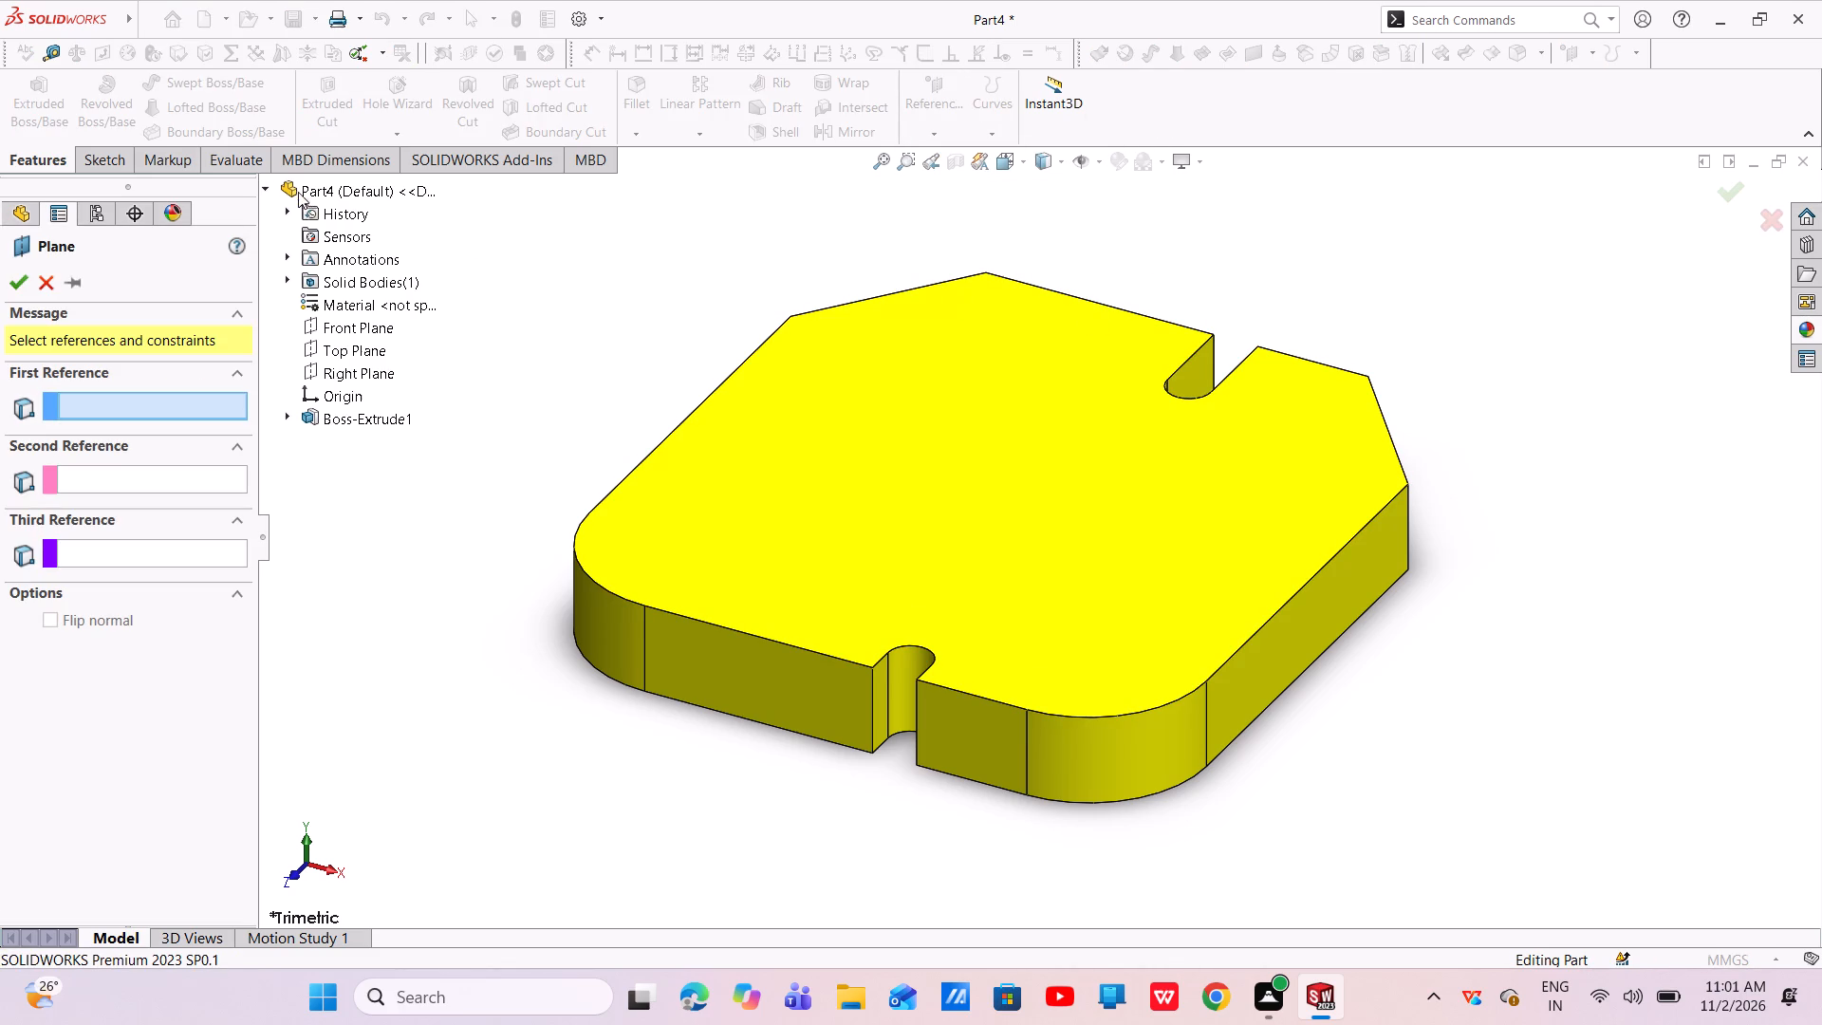
left_click(351, 344)
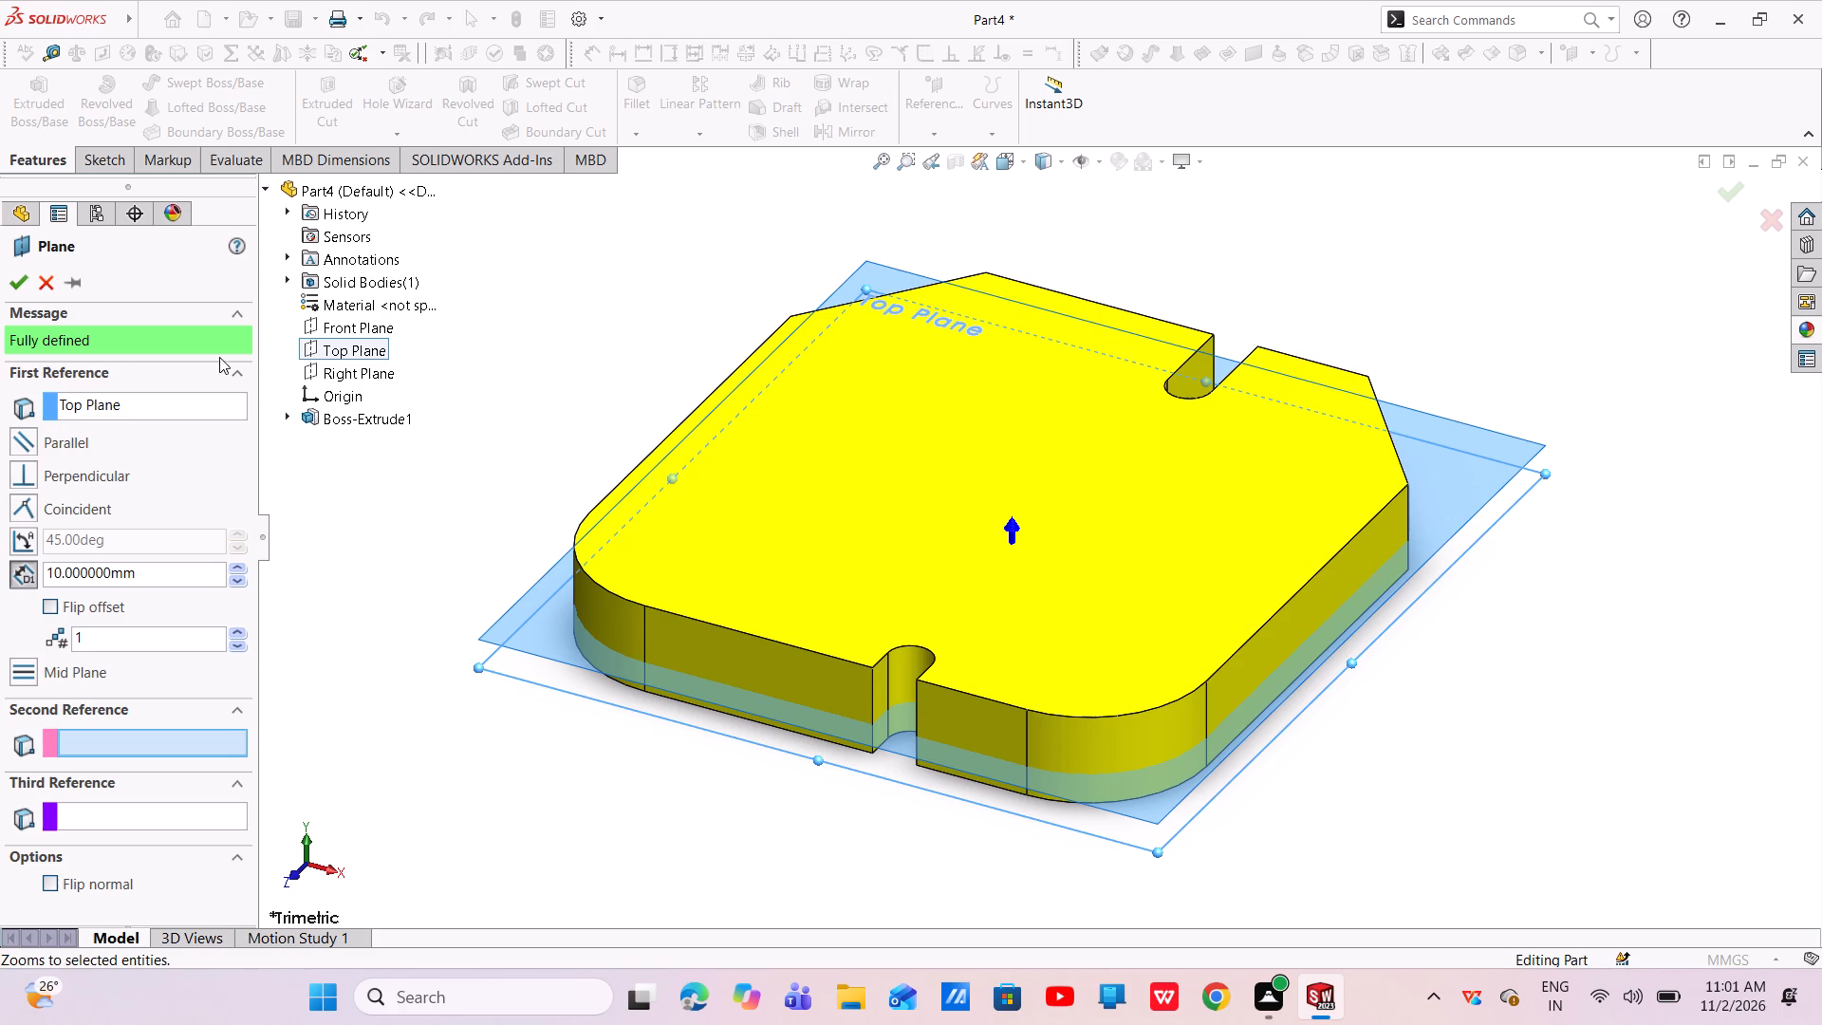
triple_click(235, 564)
triple_click(234, 565)
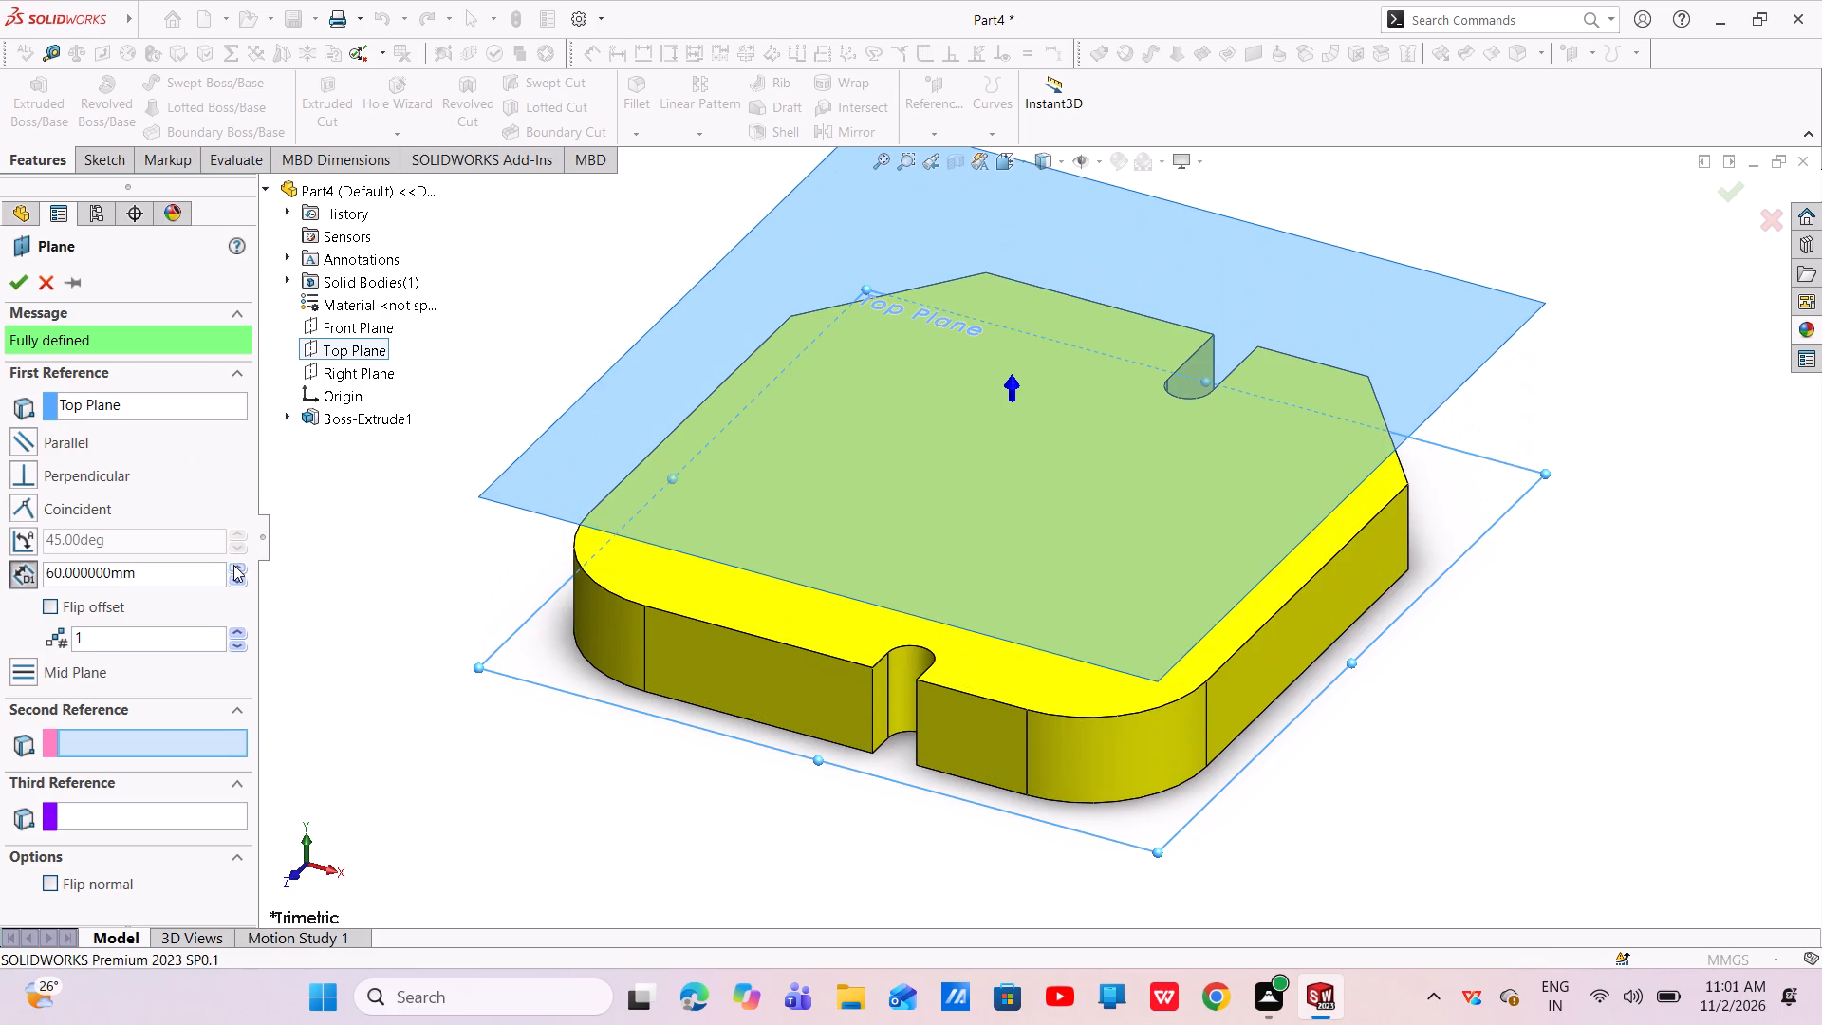
triple_click(232, 564)
triple_click(237, 565)
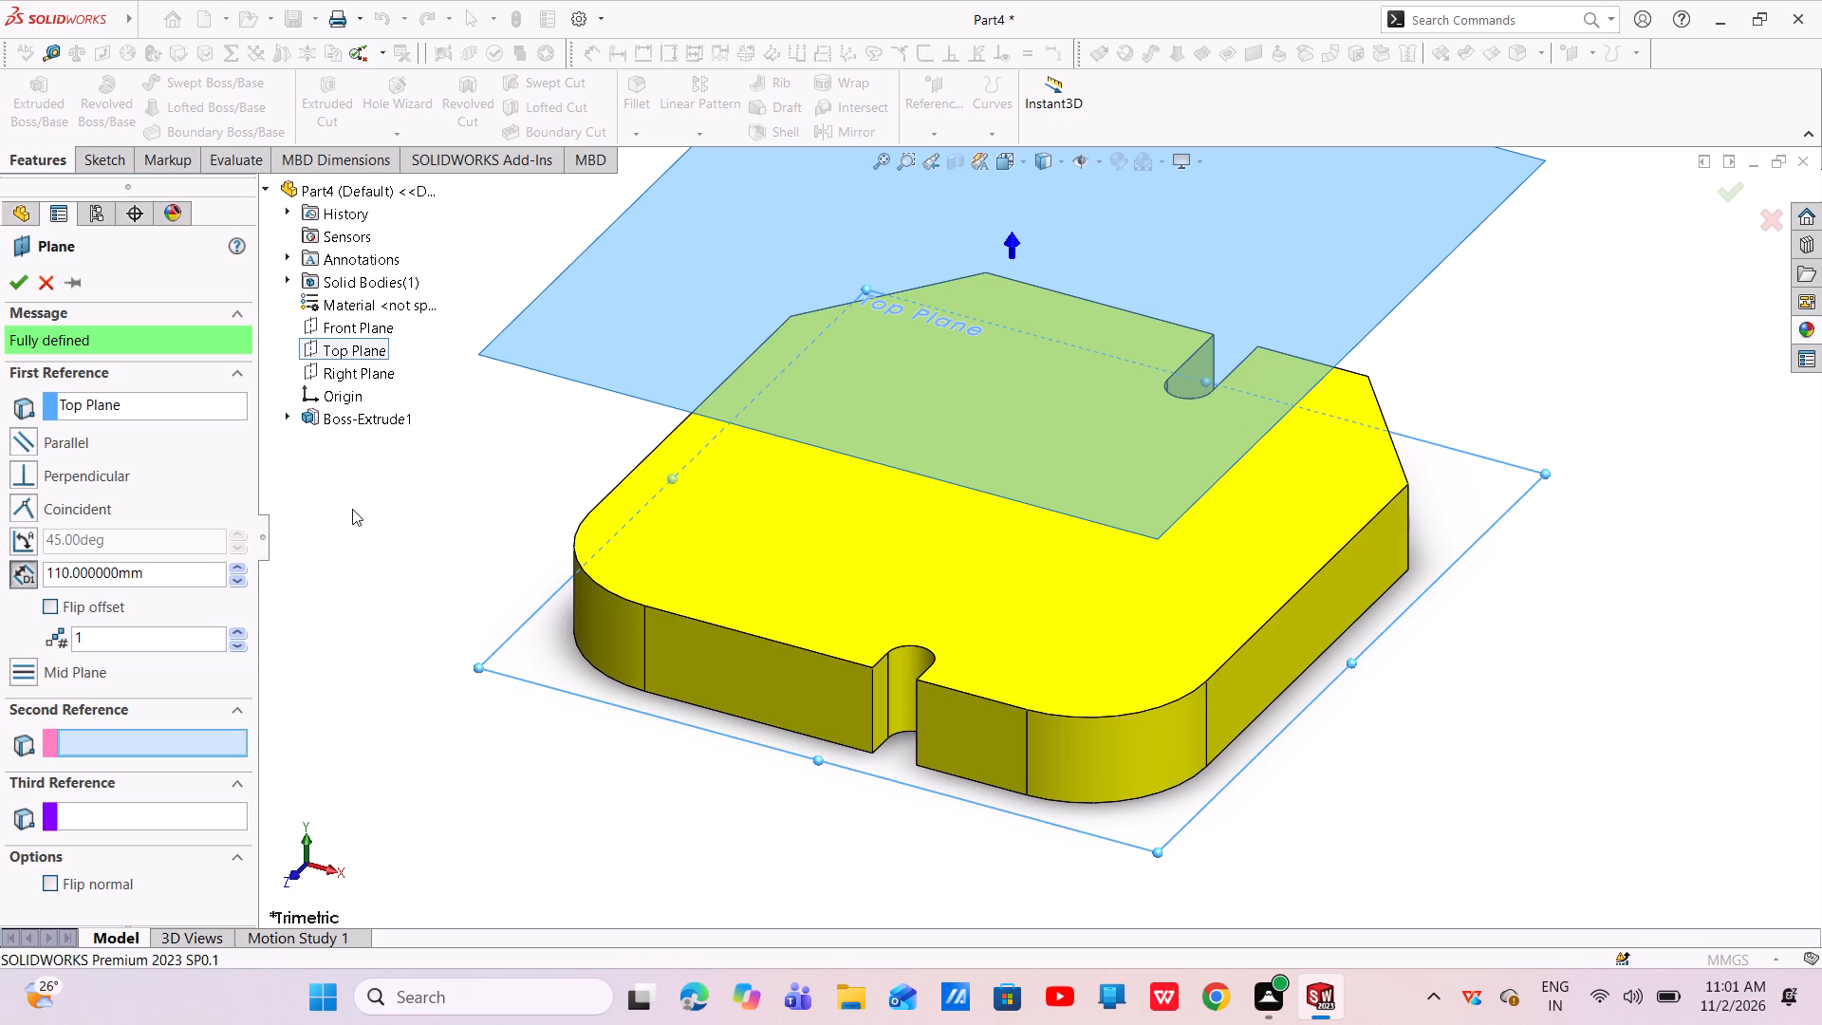
left_click_drag(204, 583, 142, 568)
left_click_drag(142, 568, 30, 550)
key("BackSpace")
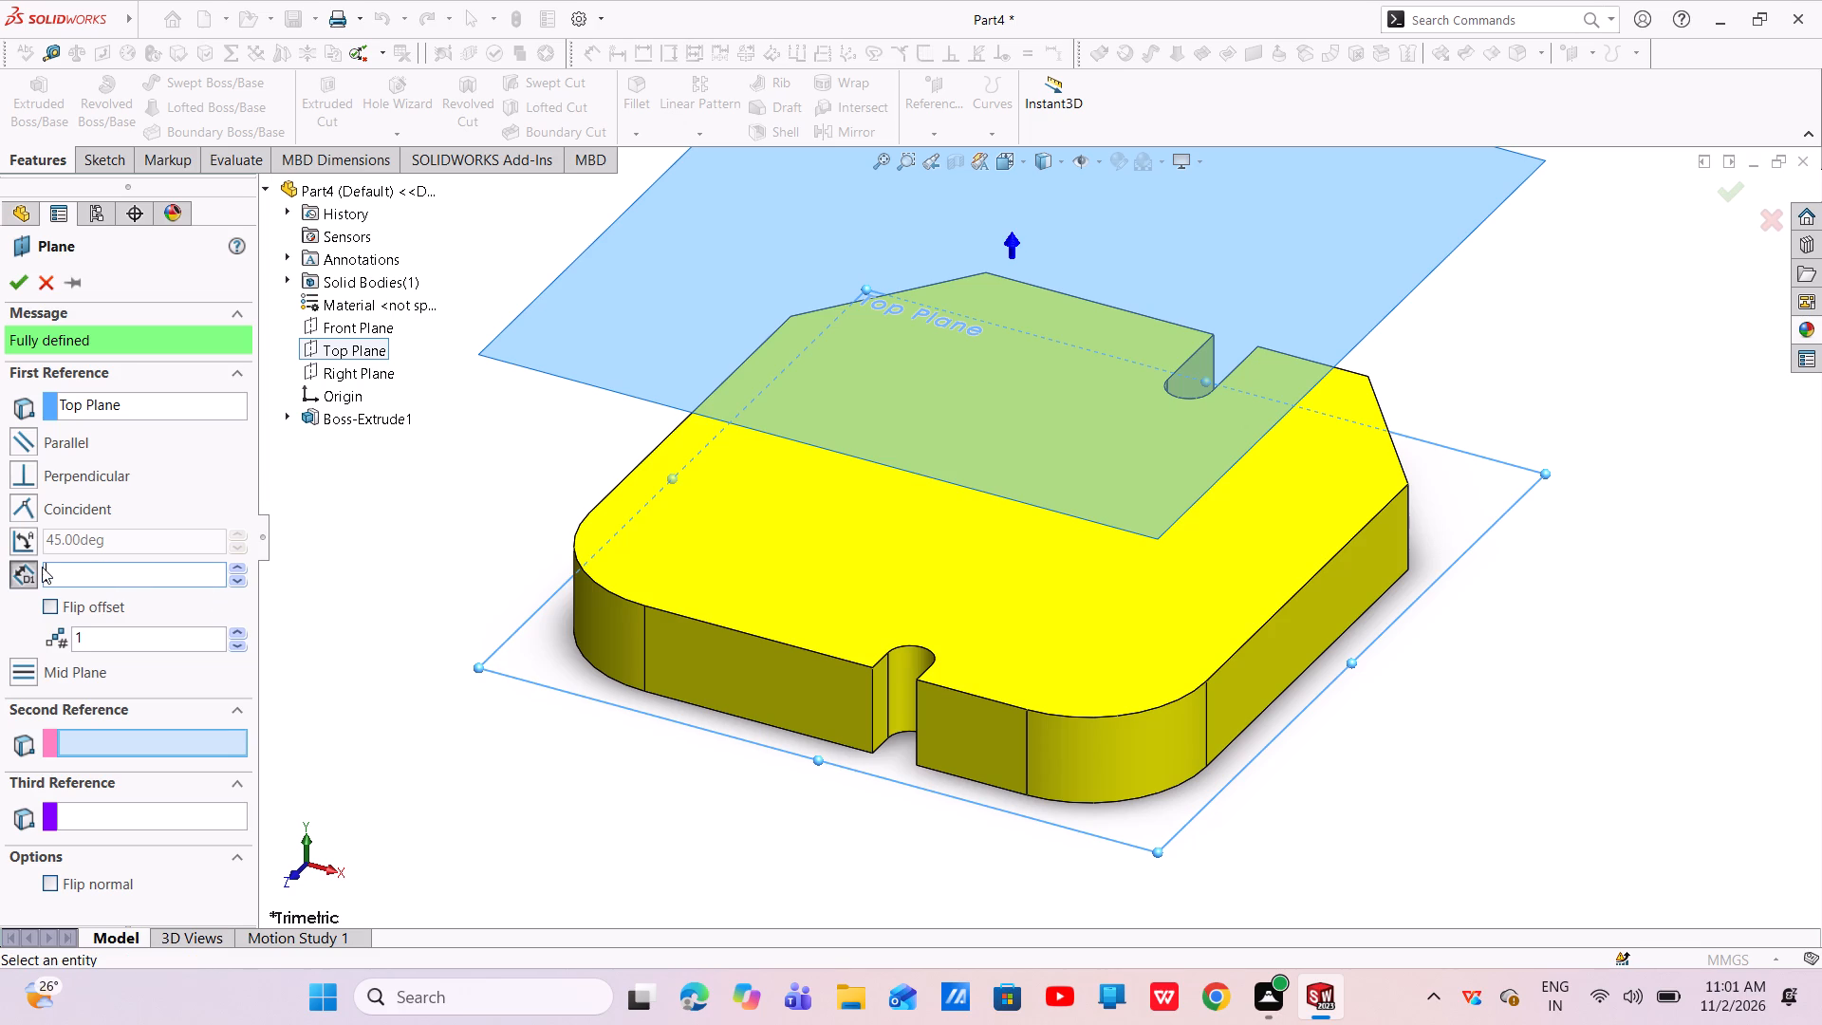
type("191")
key("Return")
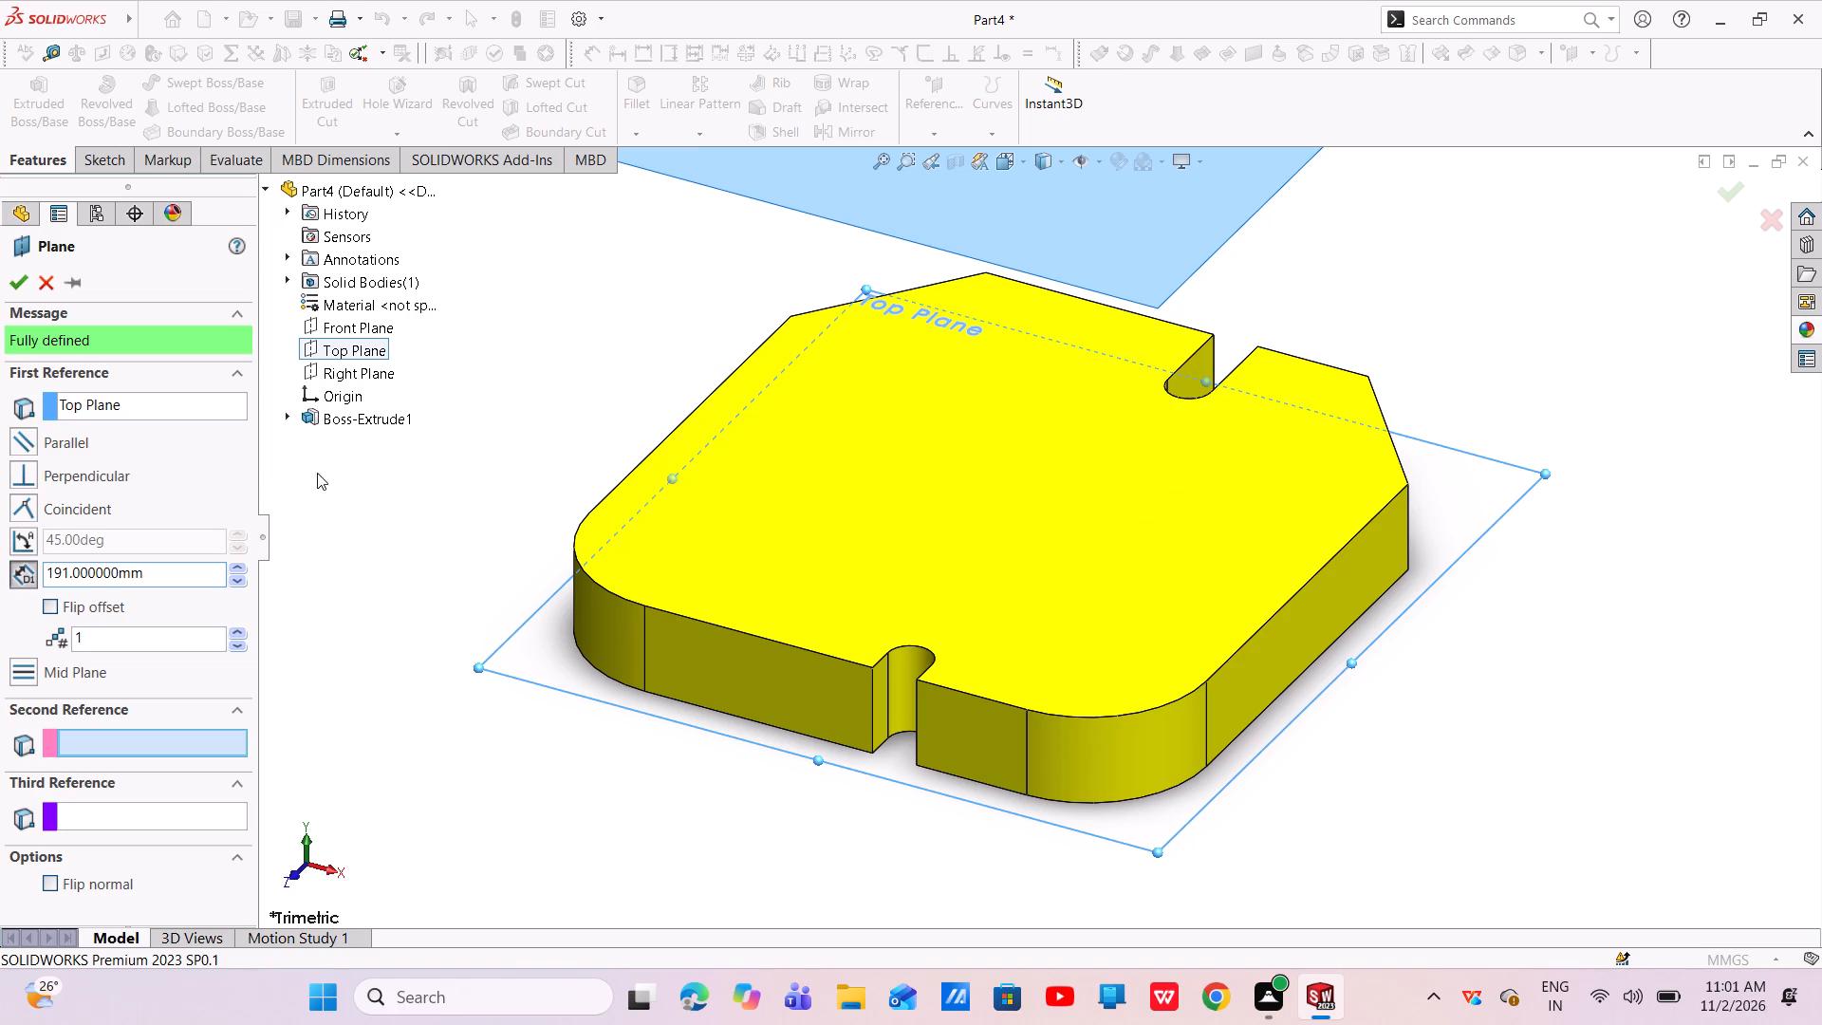
scroll(617, 428, "up", 2)
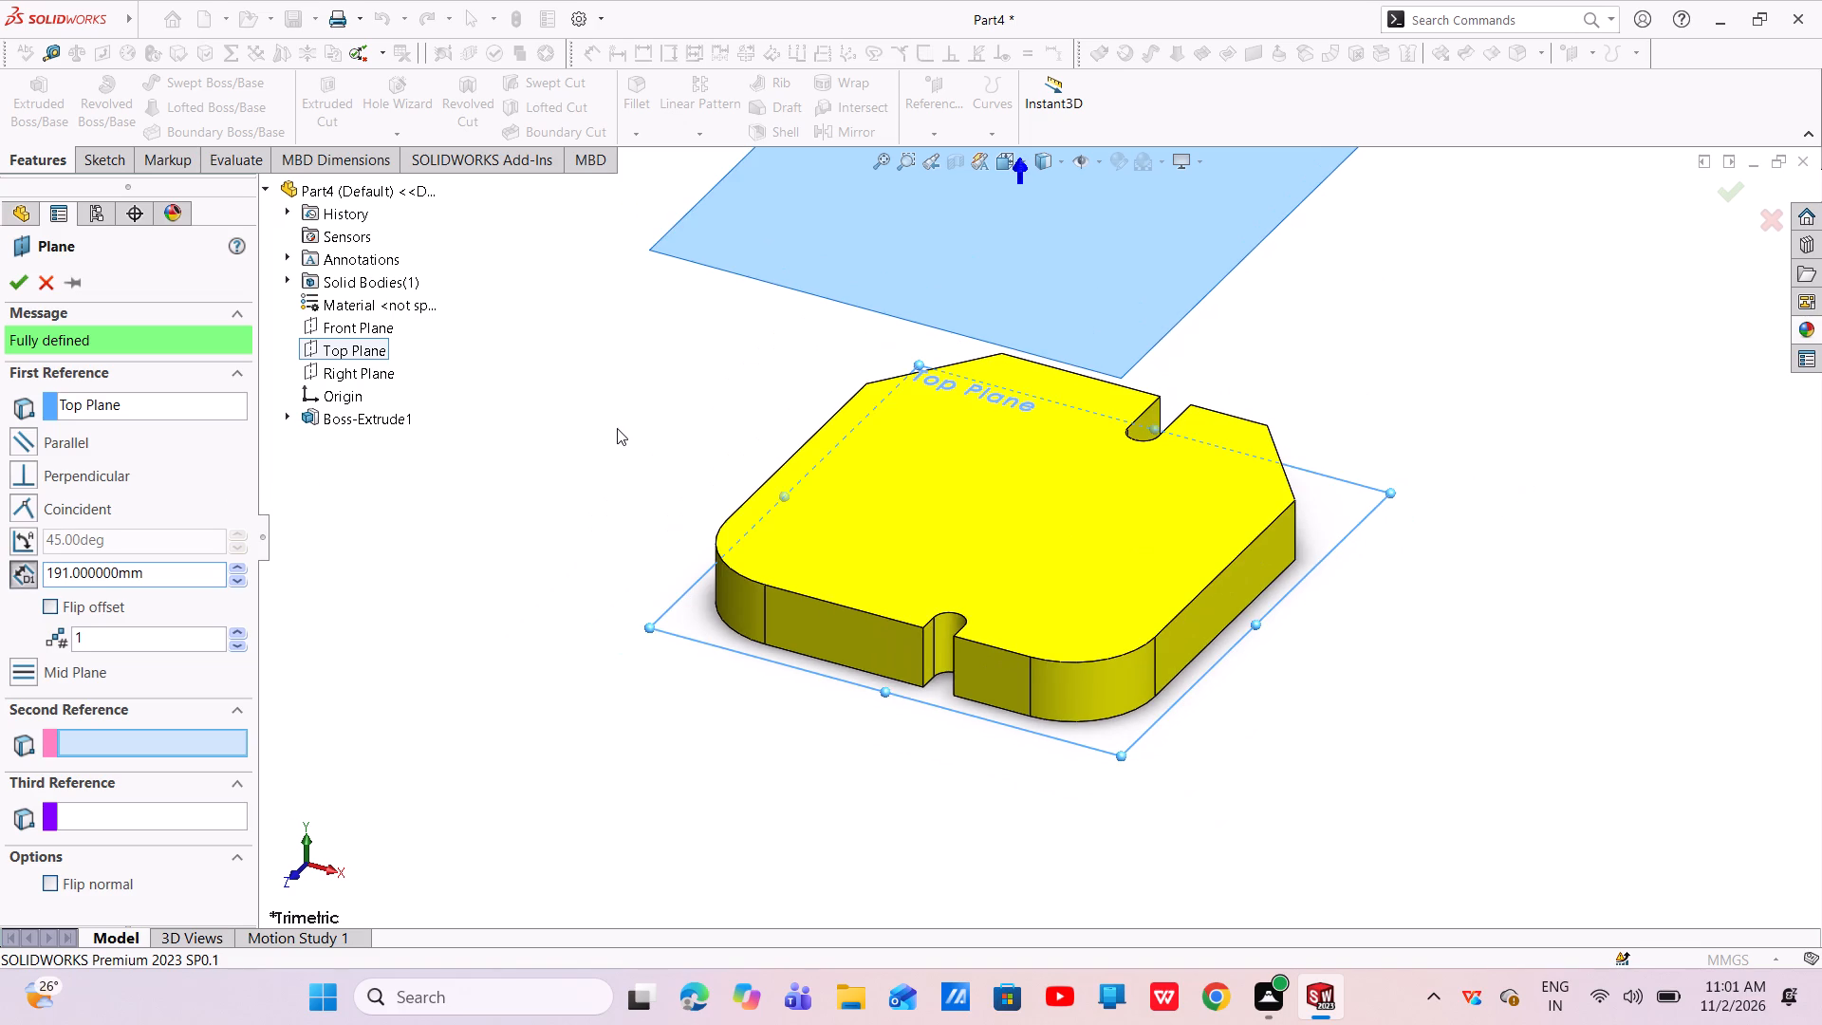
scroll(654, 407, "up", 2)
left_click(14, 287)
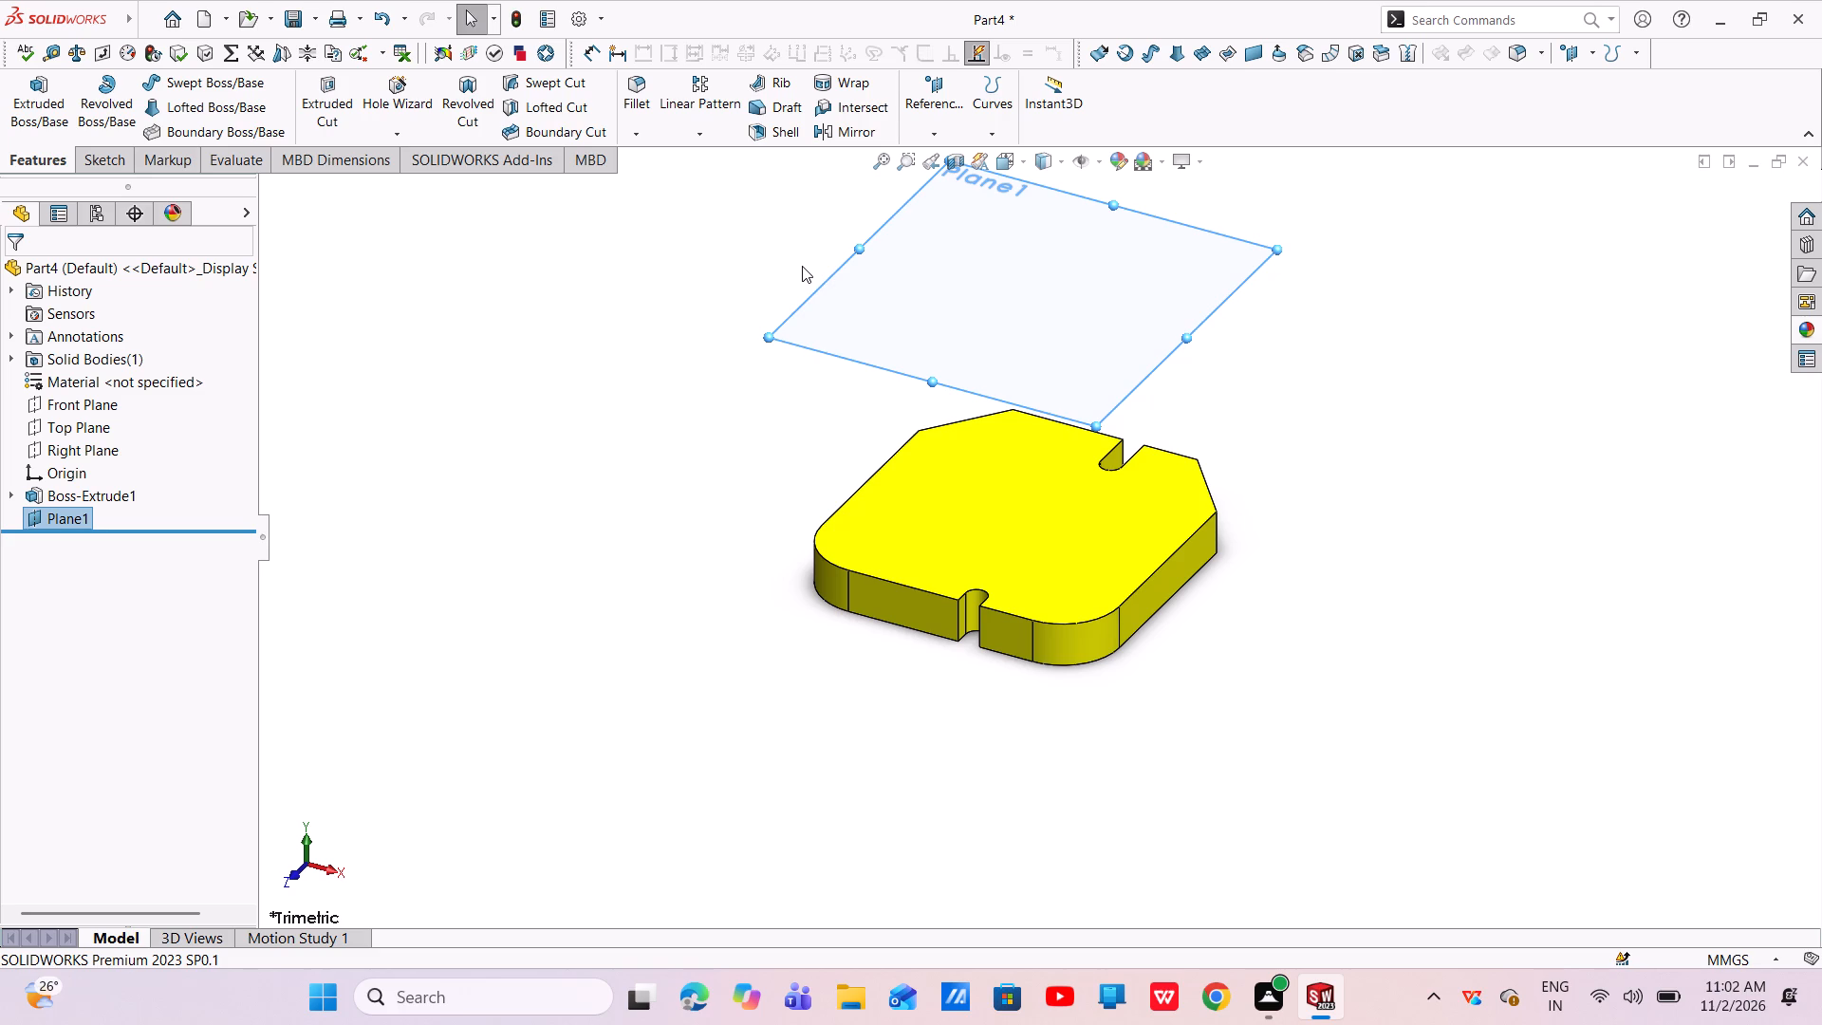
On the offset plane, sketch a closed six-line profile 210 mm wide across the plate, with a short vertical step and sloped line at its upper-left corner.
key("ctrl+super+F24")
left_click(875, 286)
left_click(955, 232)
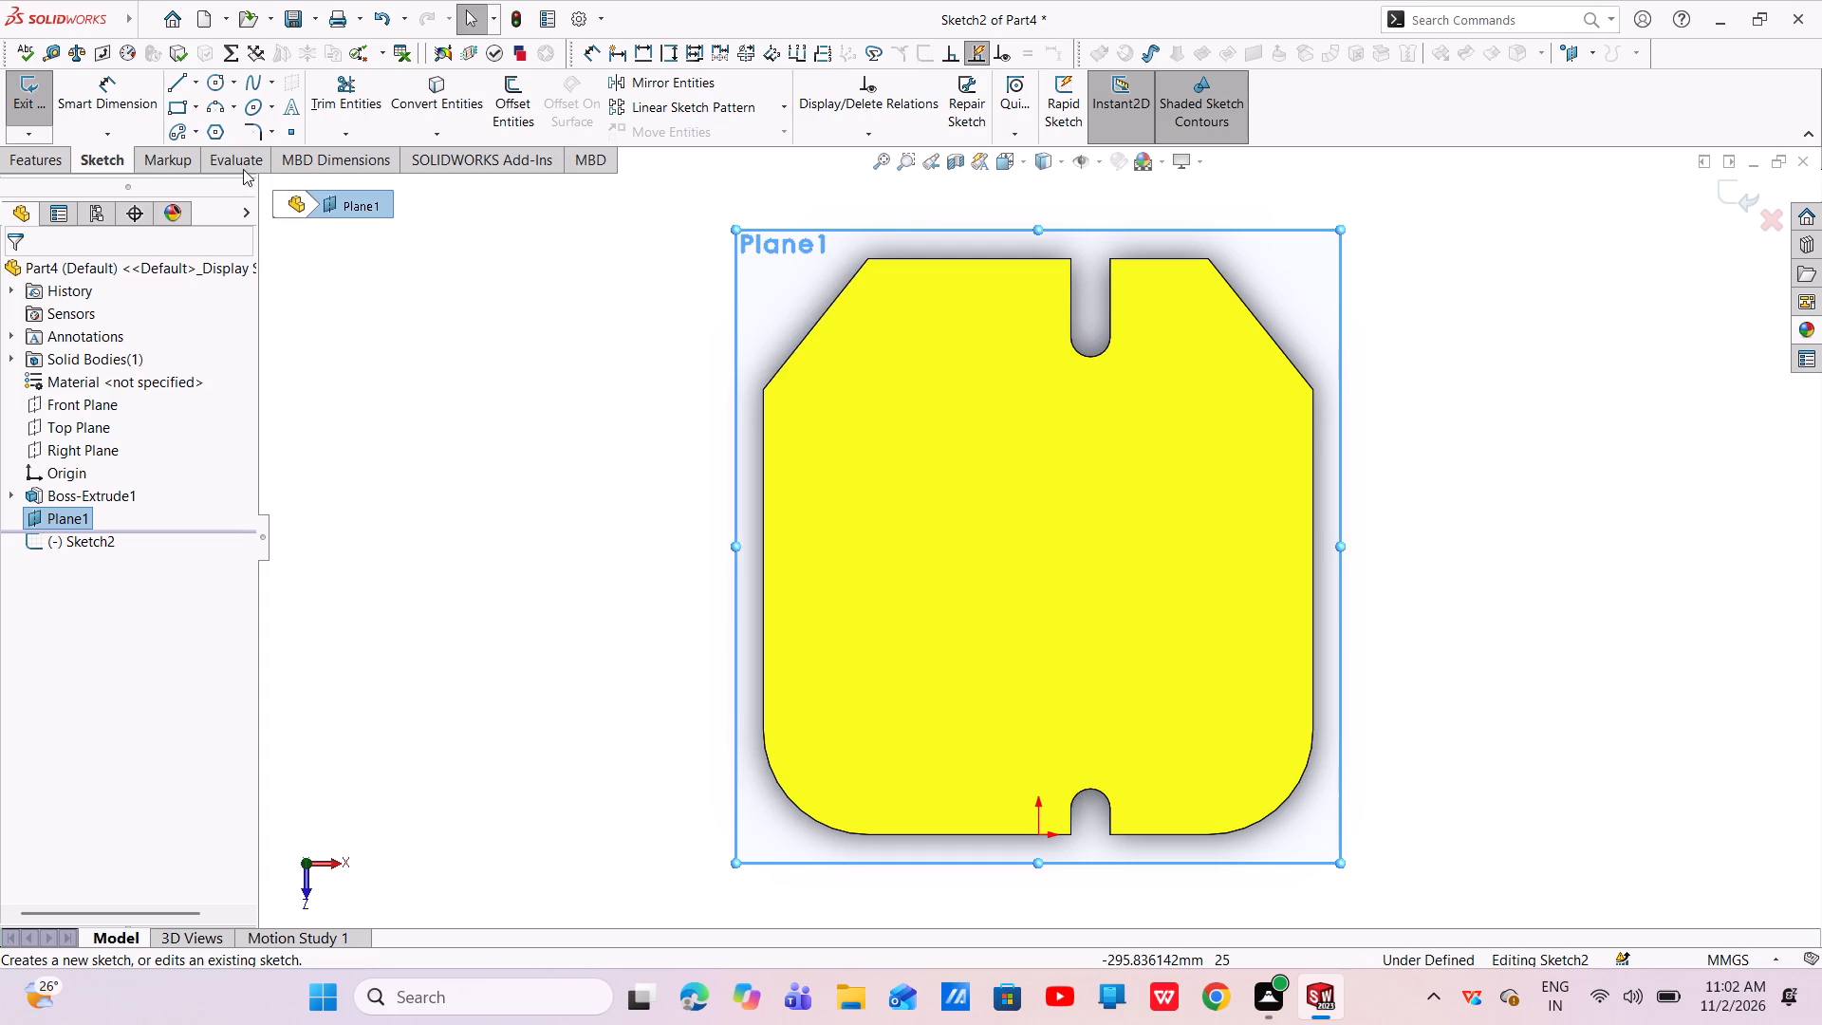
left_click(179, 80)
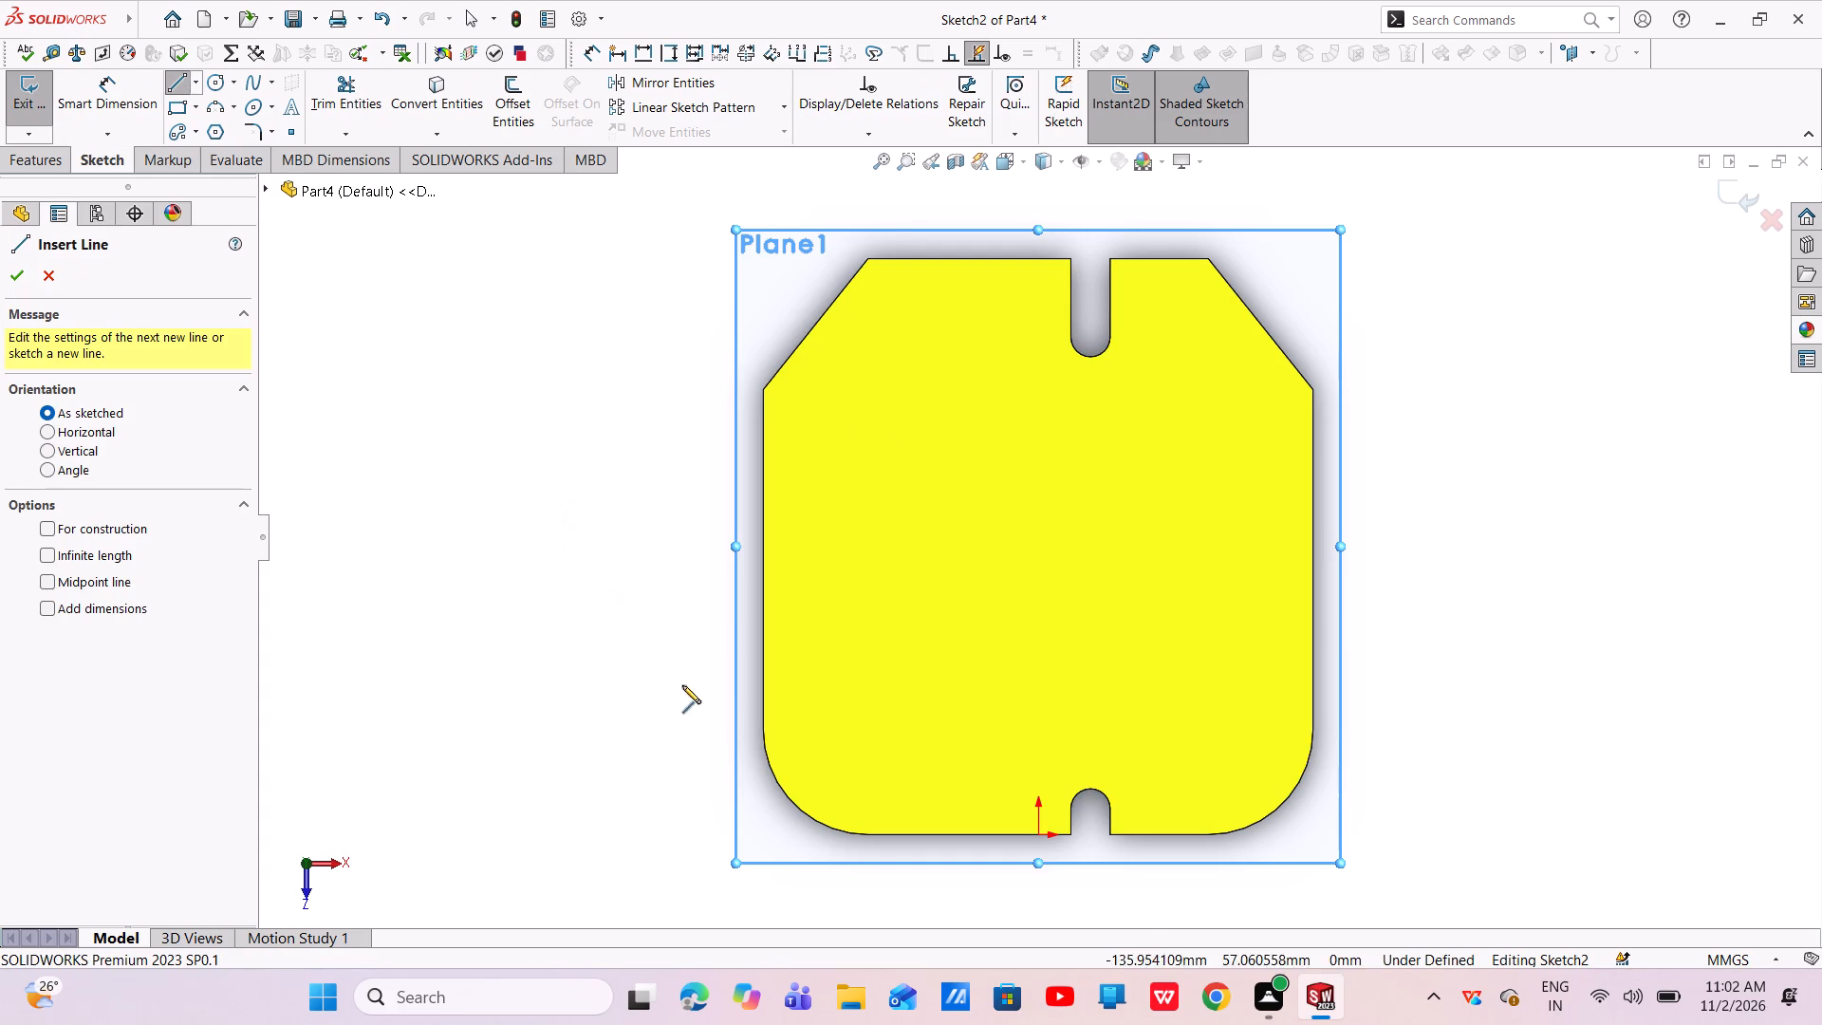
left_click(762, 704)
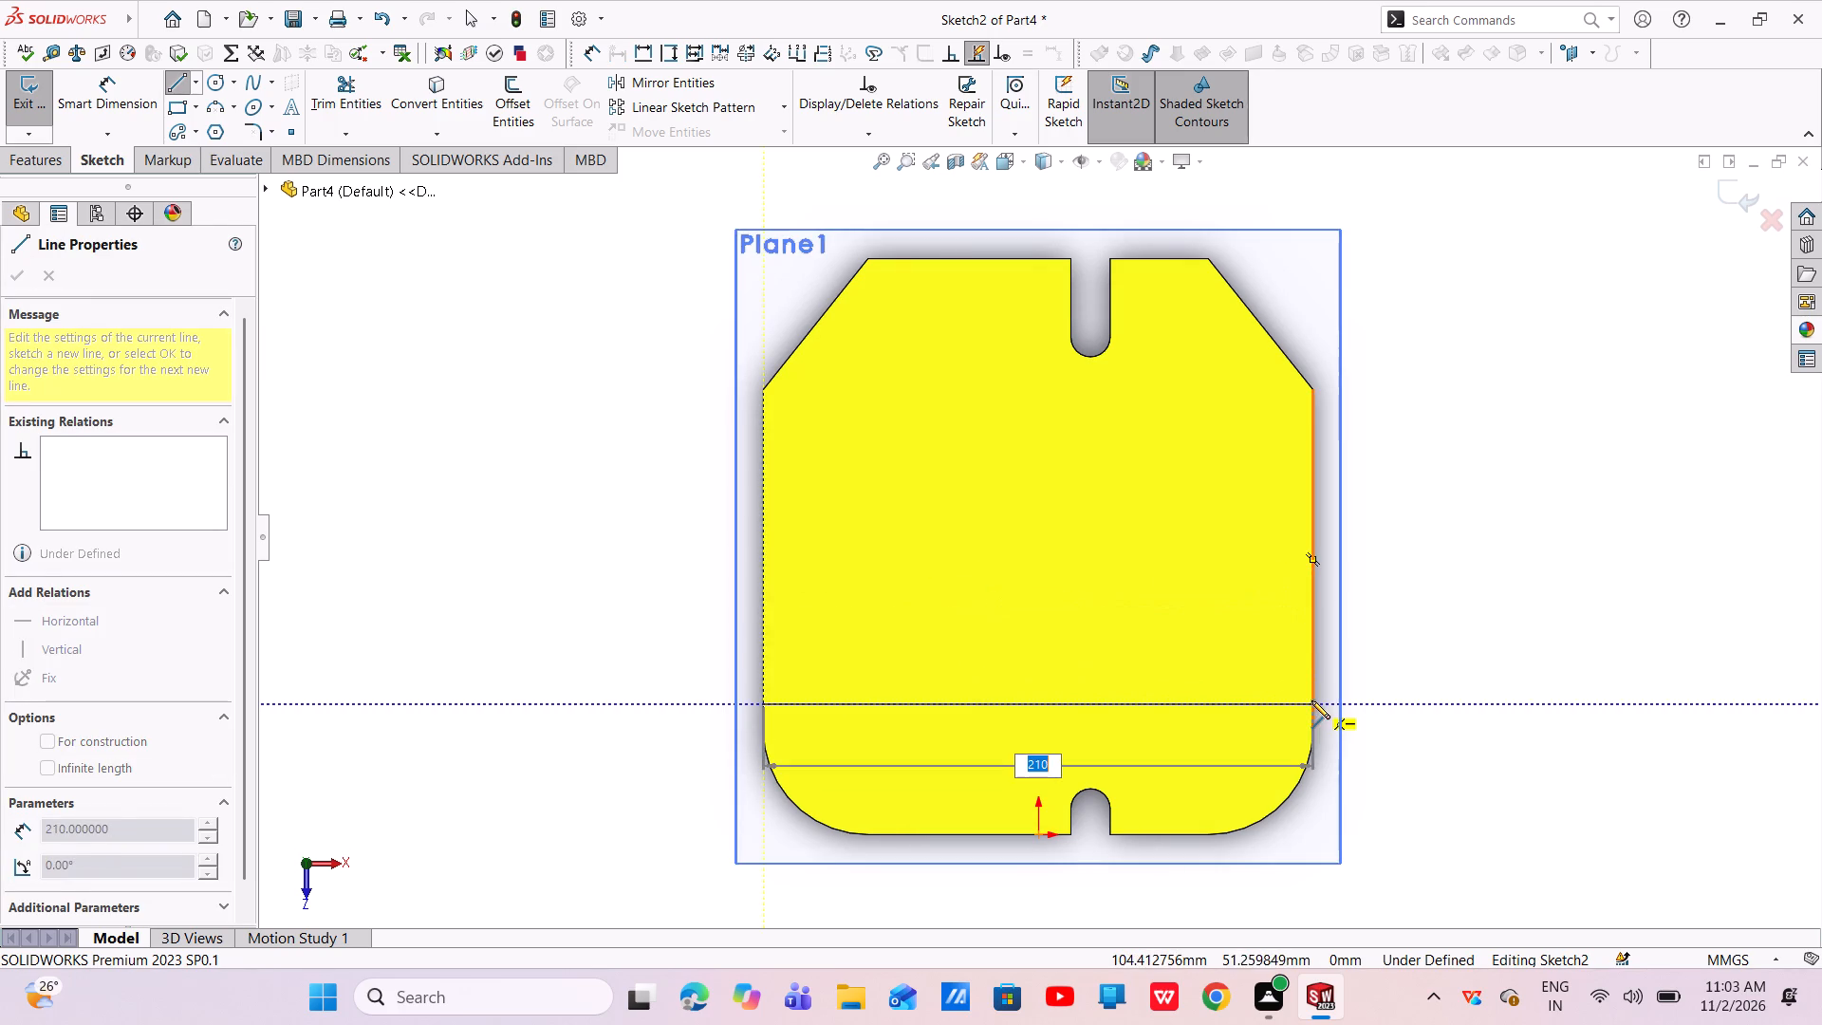
left_click(1311, 700)
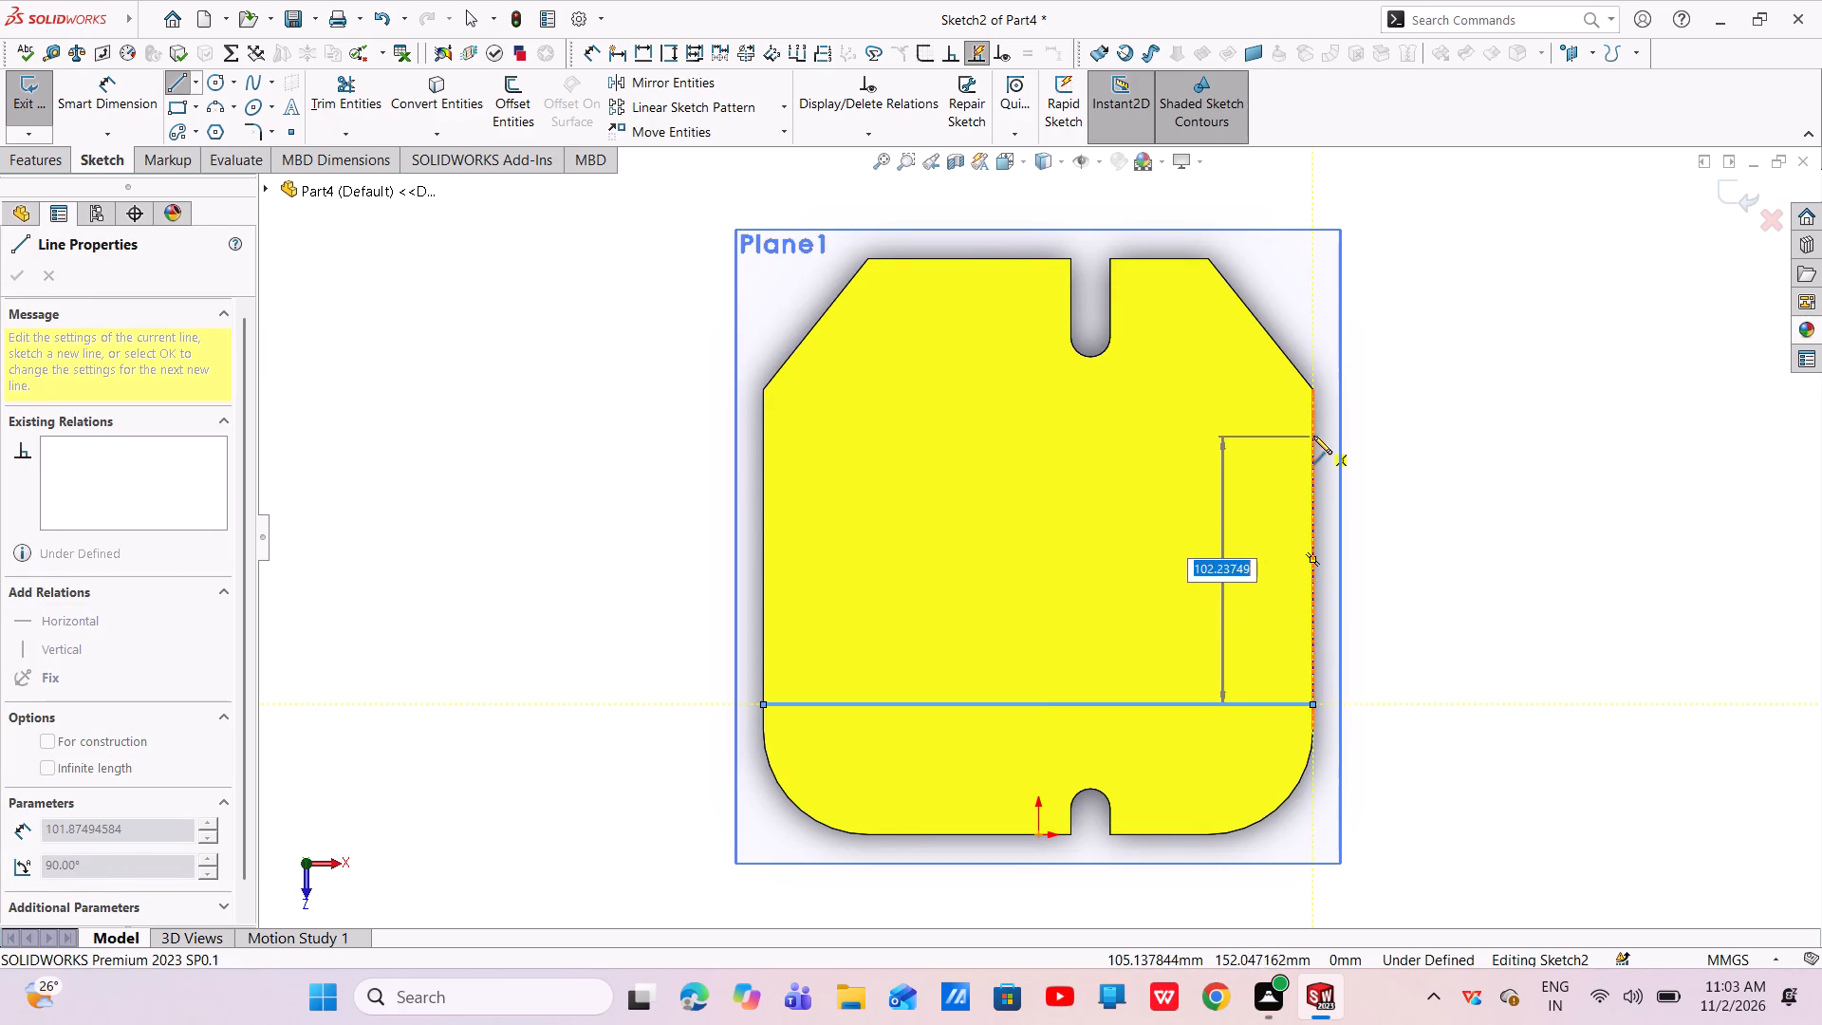
left_click(1311, 416)
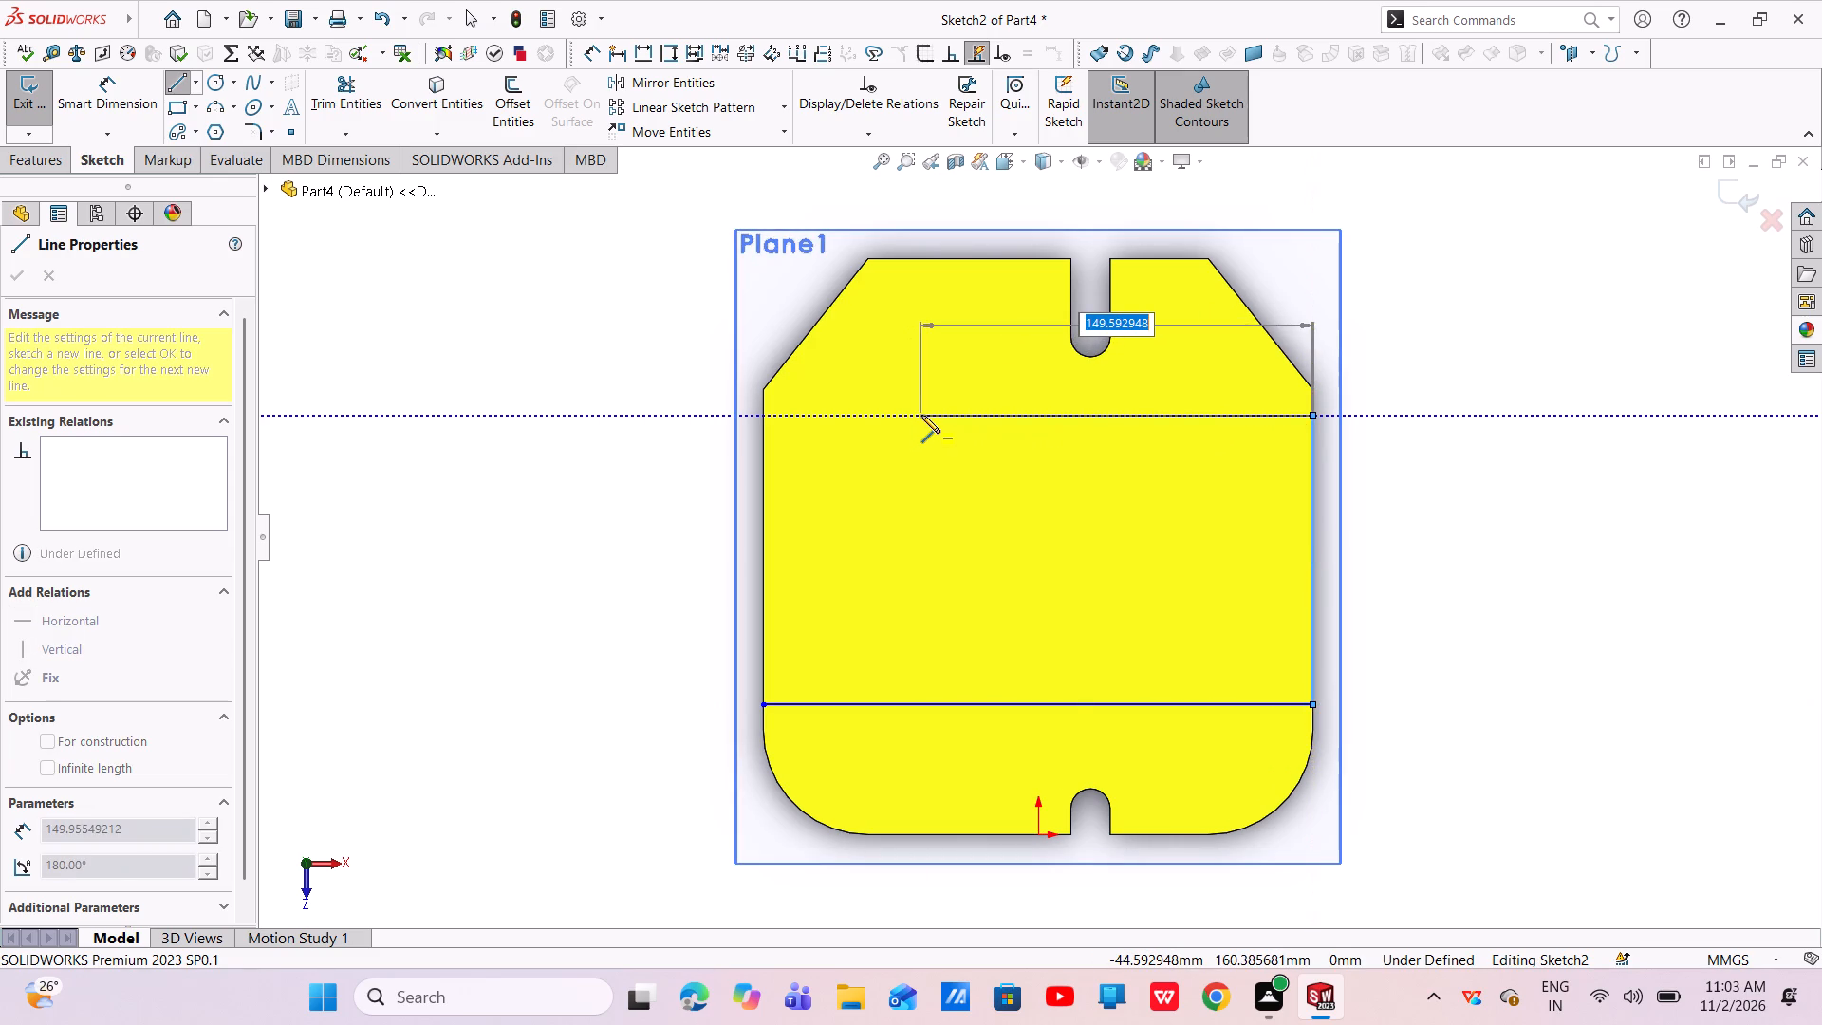
left_click(923, 415)
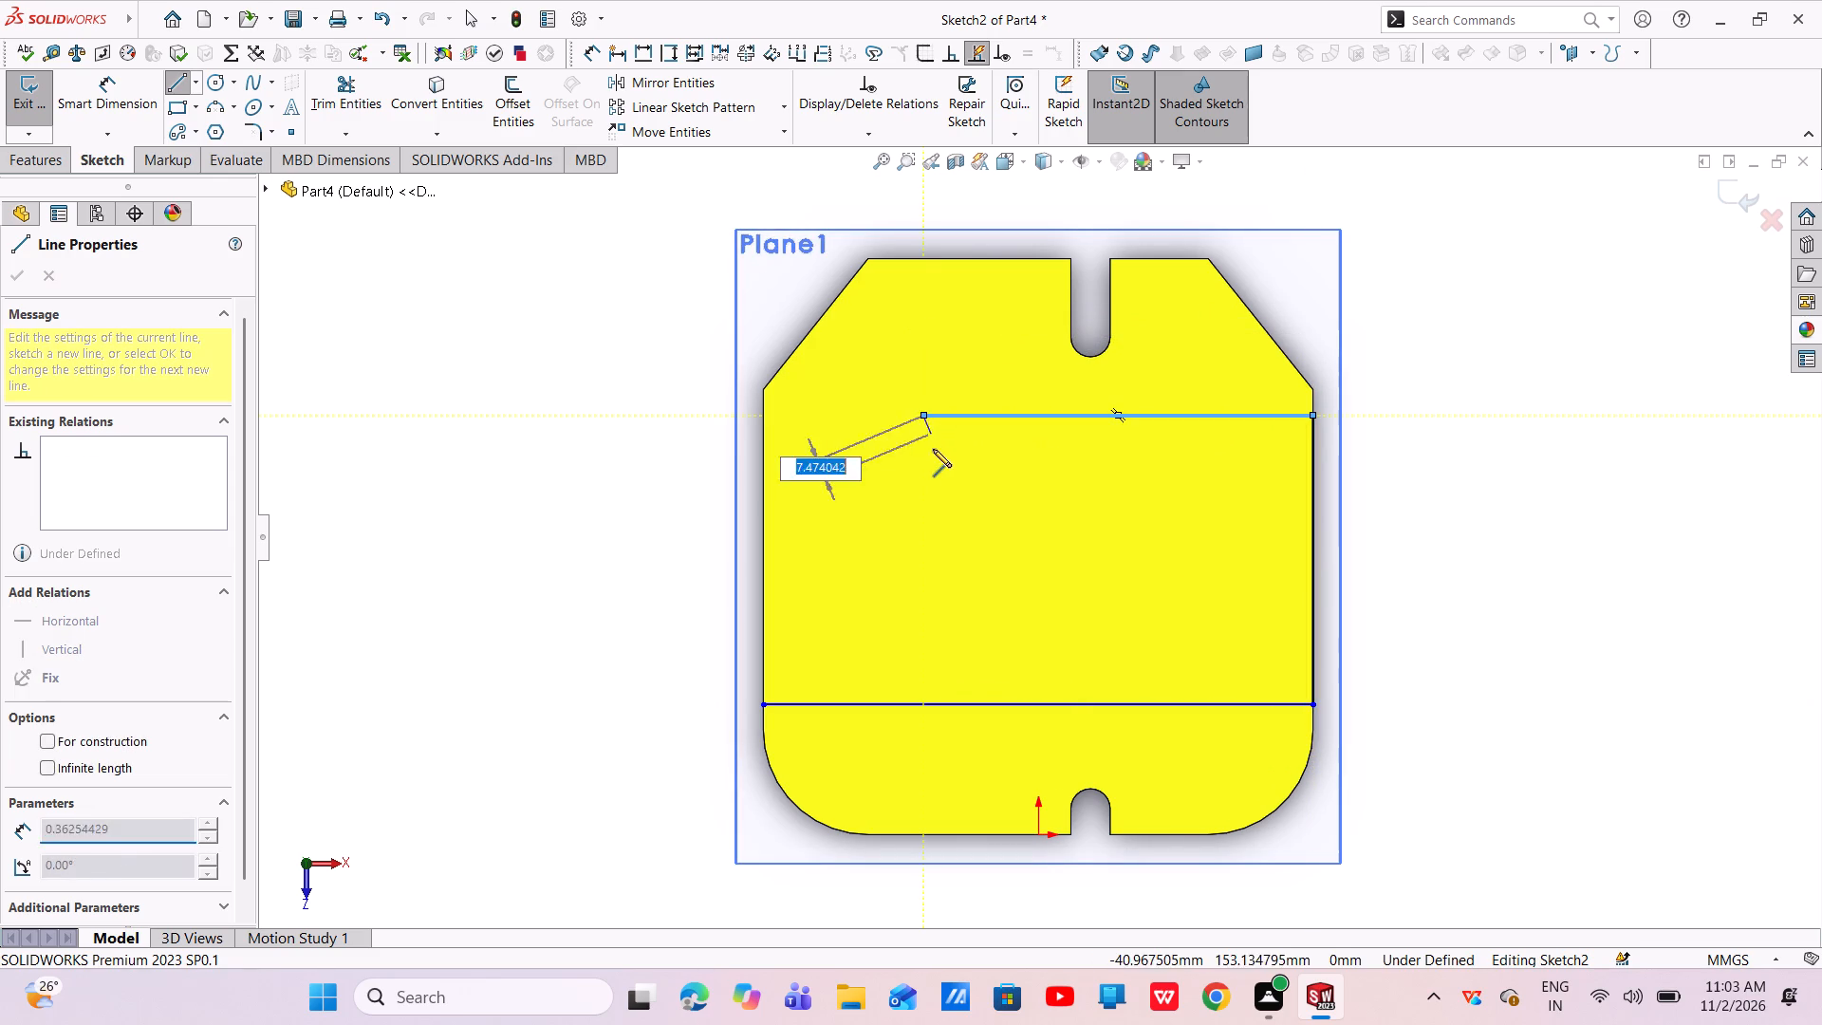
left_click(926, 464)
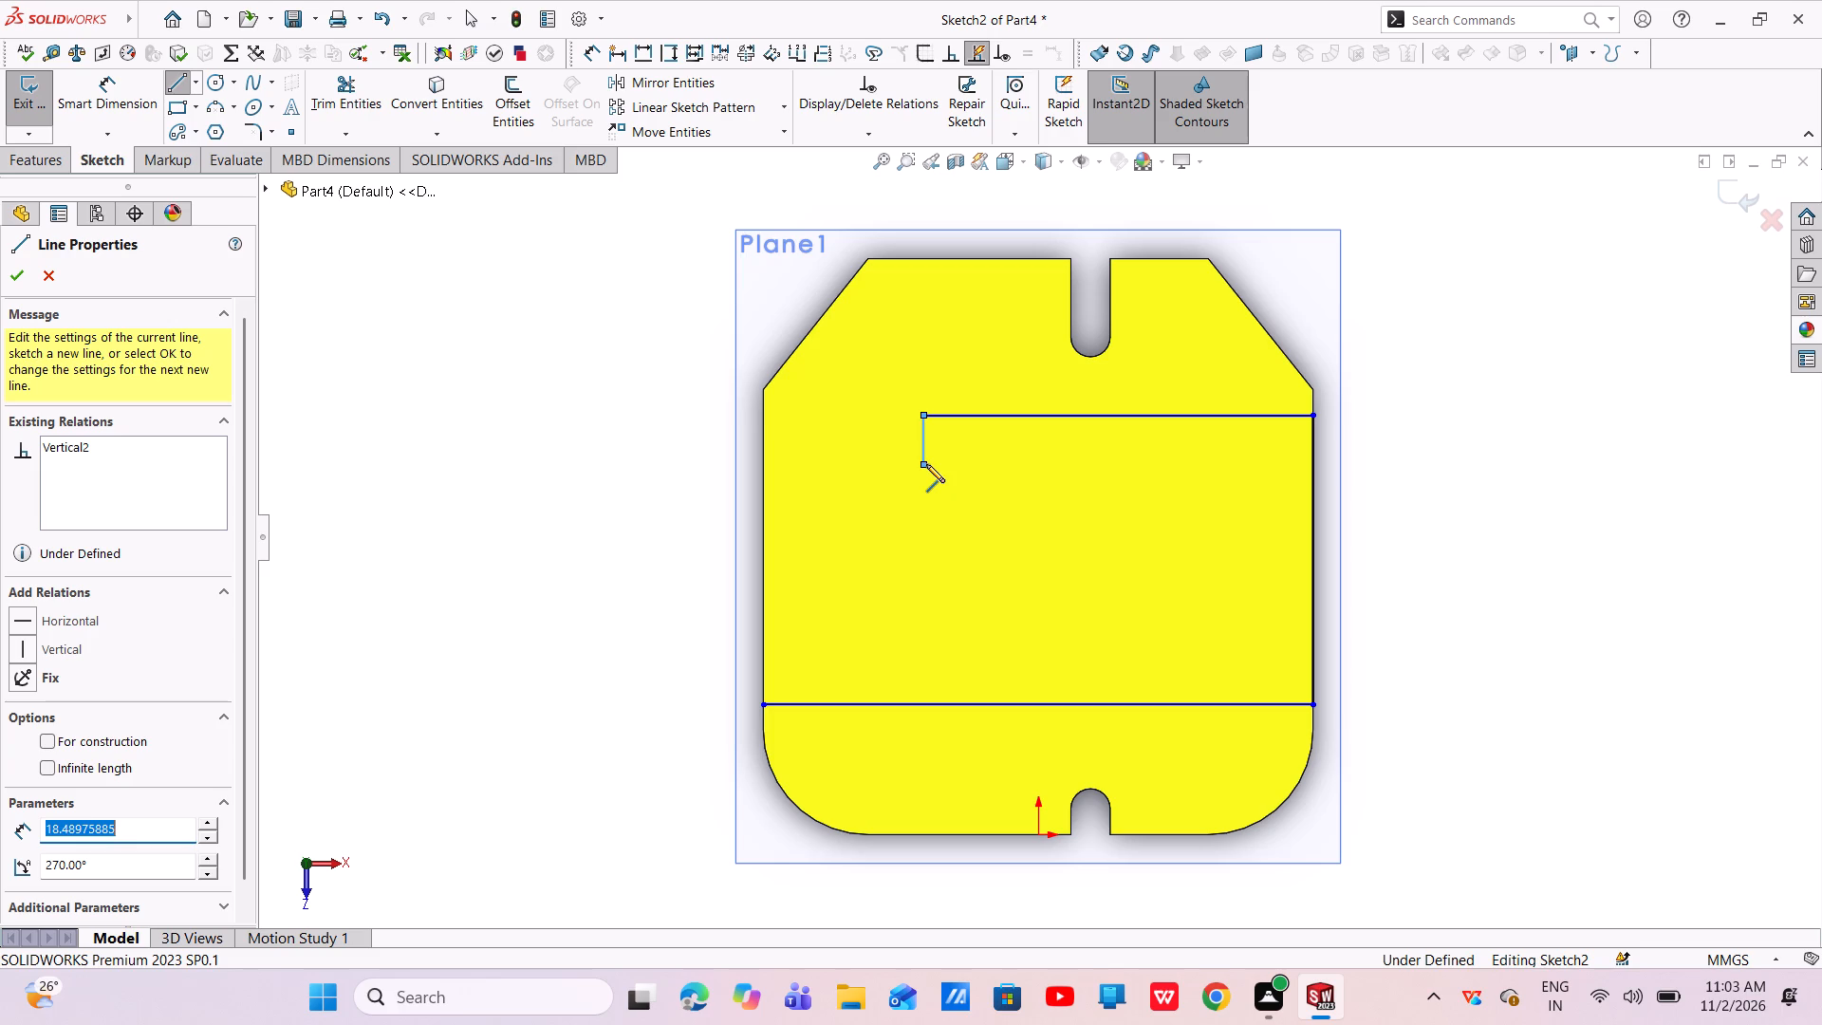
left_click(765, 506)
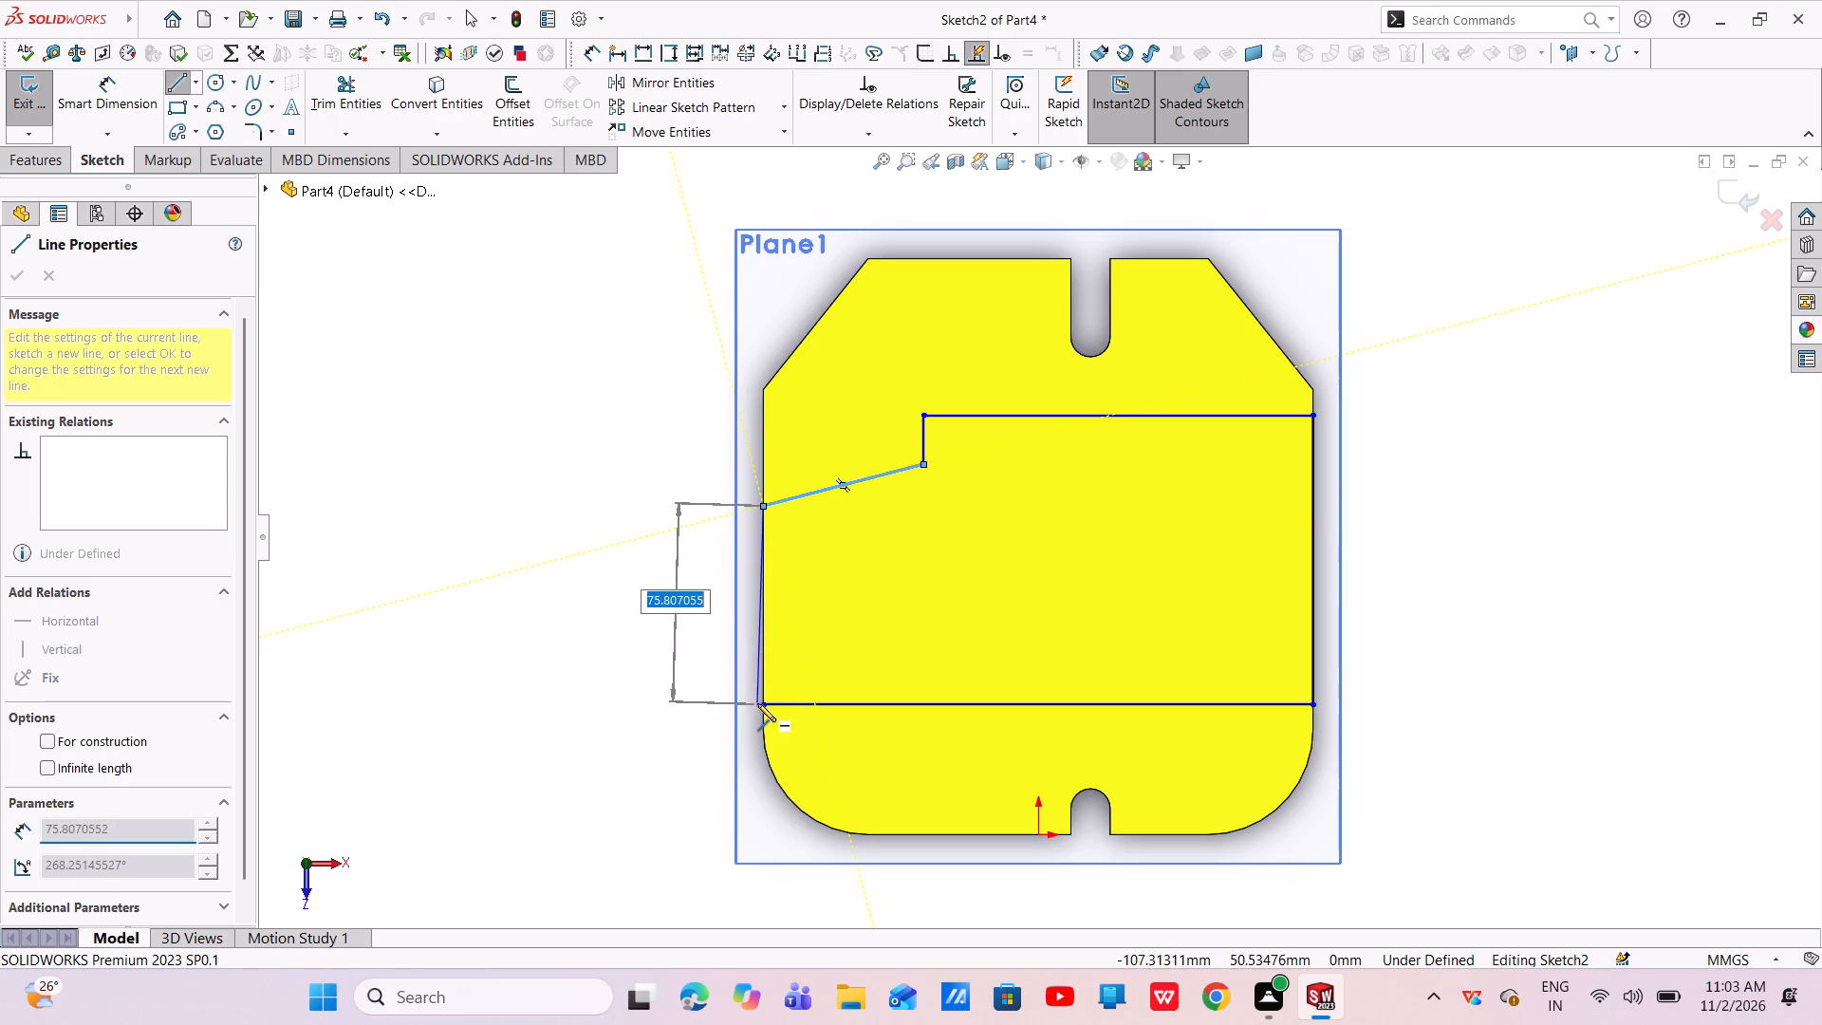
left_click(764, 704)
right_click(764, 704)
left_click(772, 710)
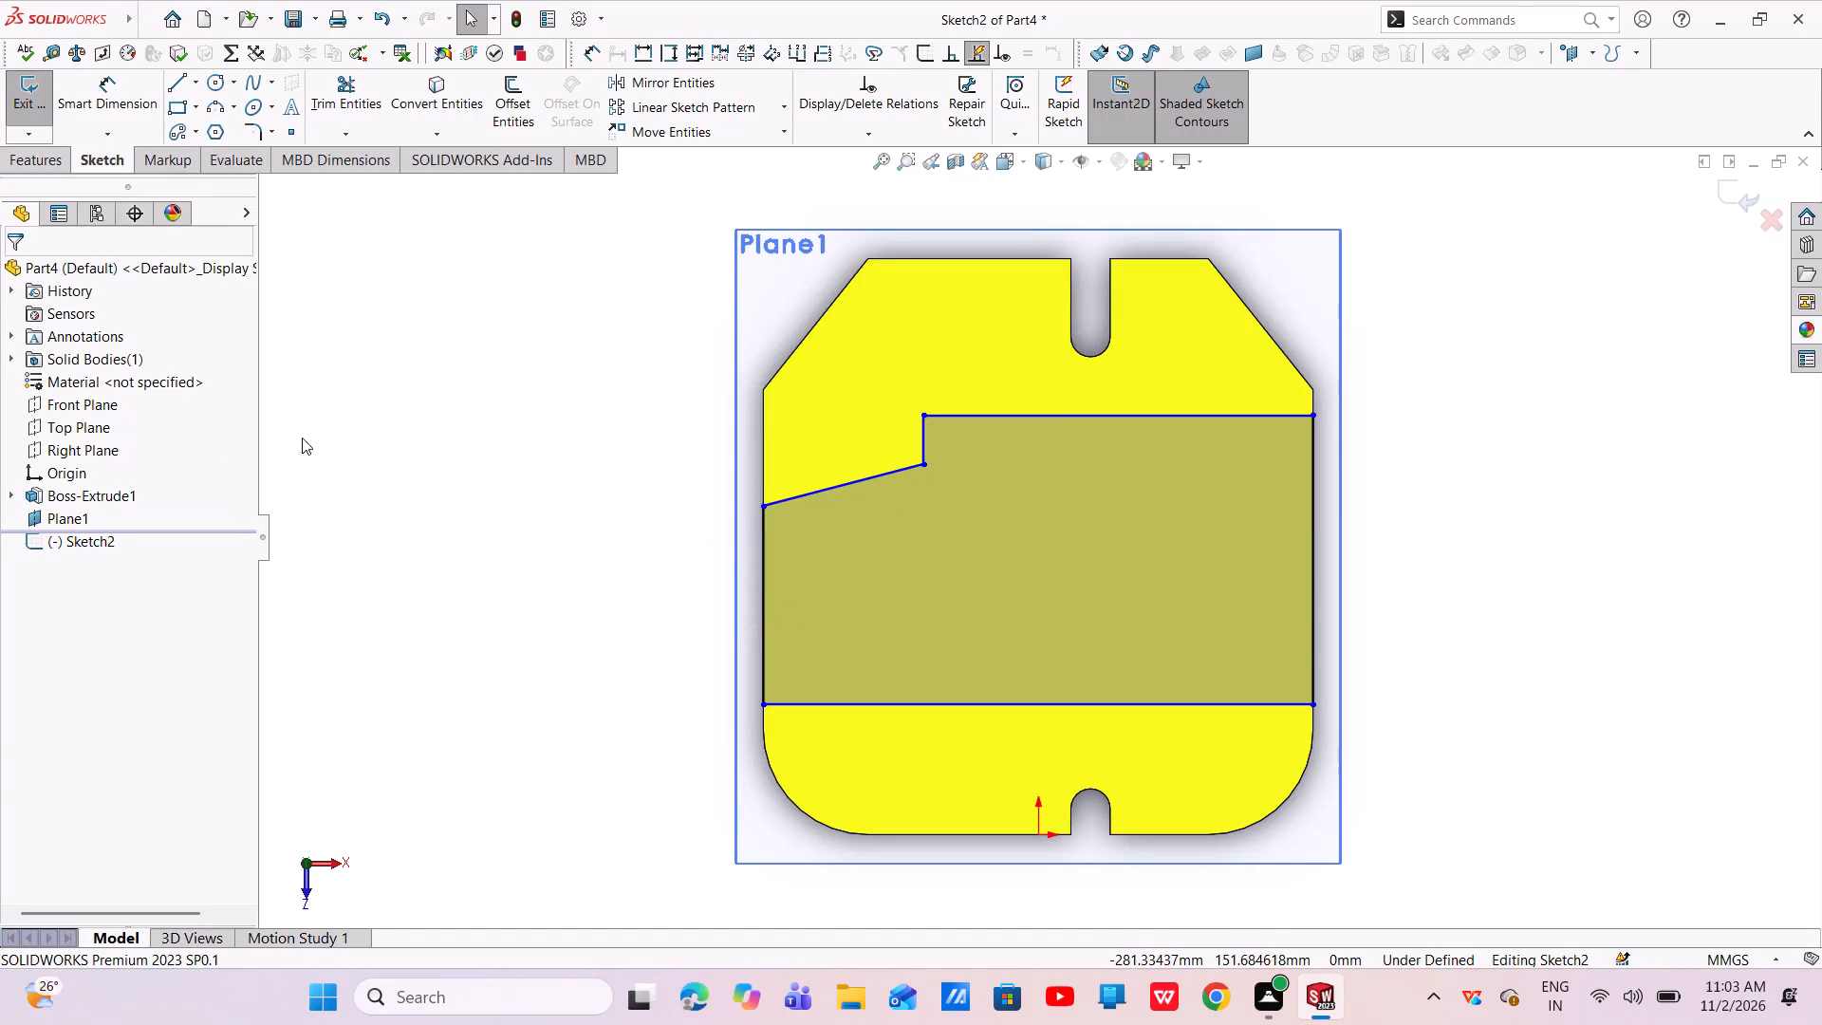
Dimension the profile's bottom line 15 mm from the plate's straight lower edge.
left_click(122, 100)
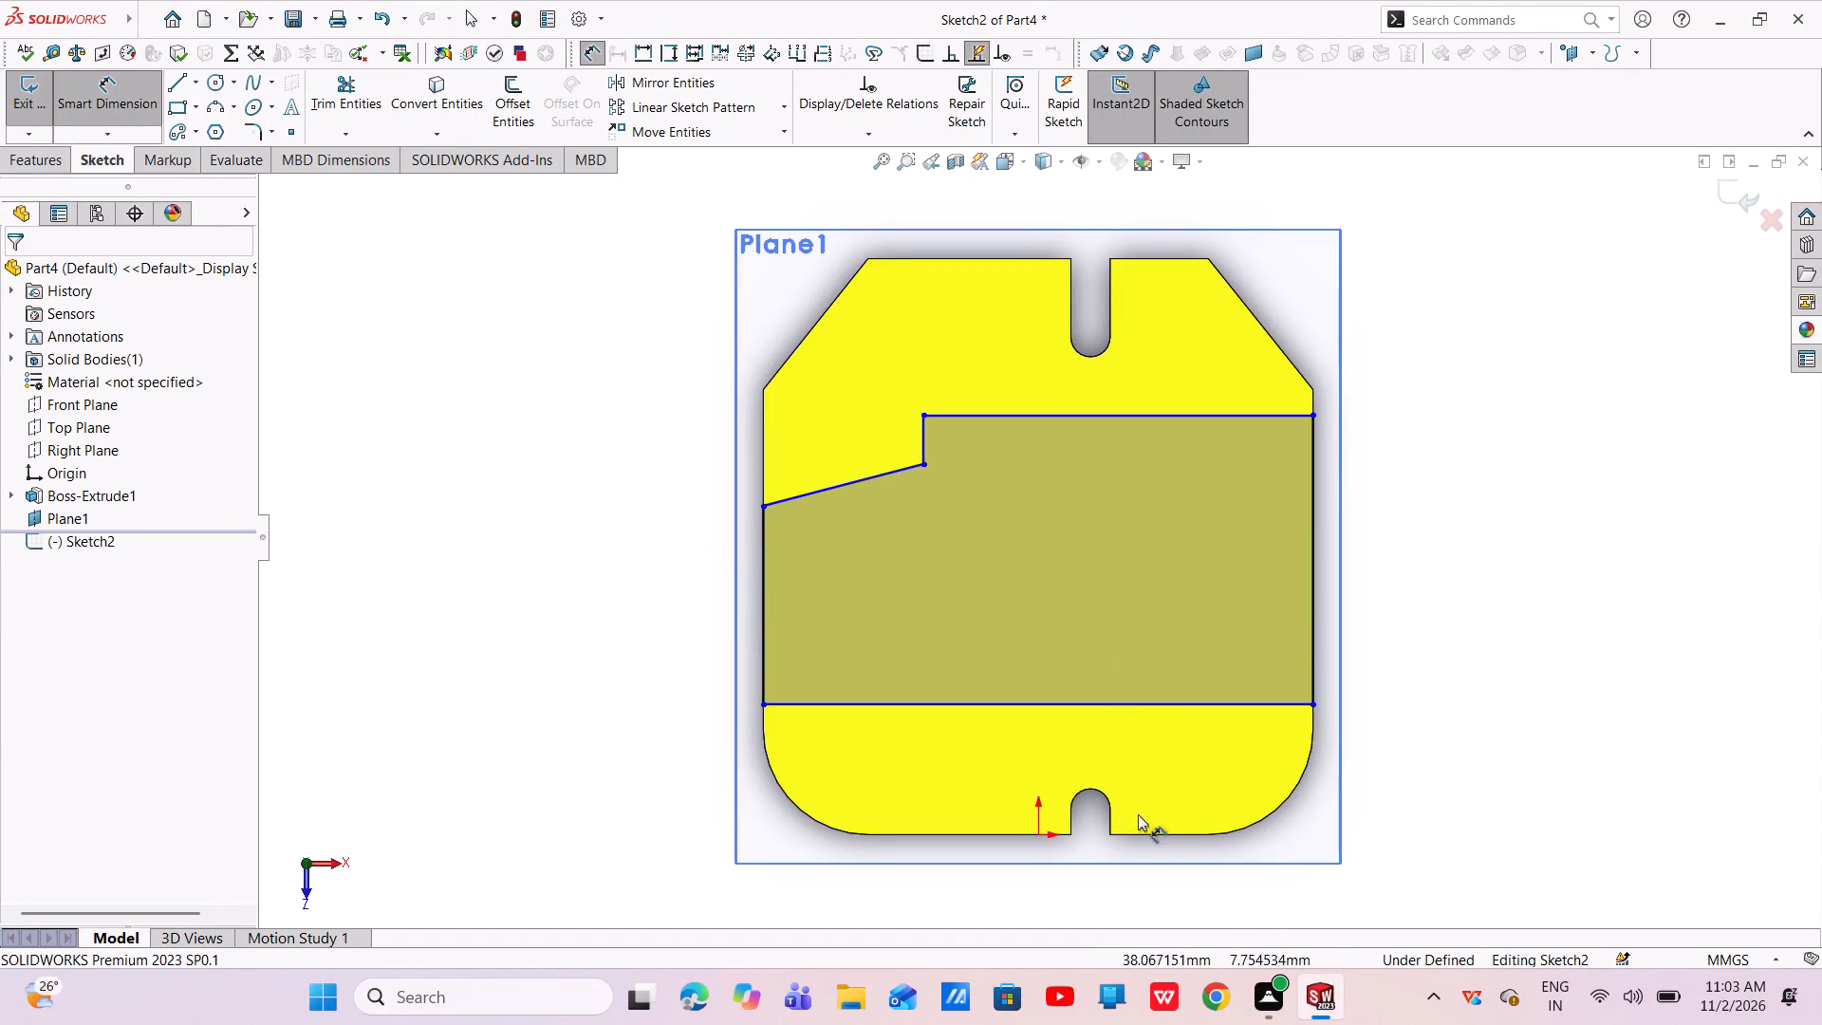
left_click(1157, 832)
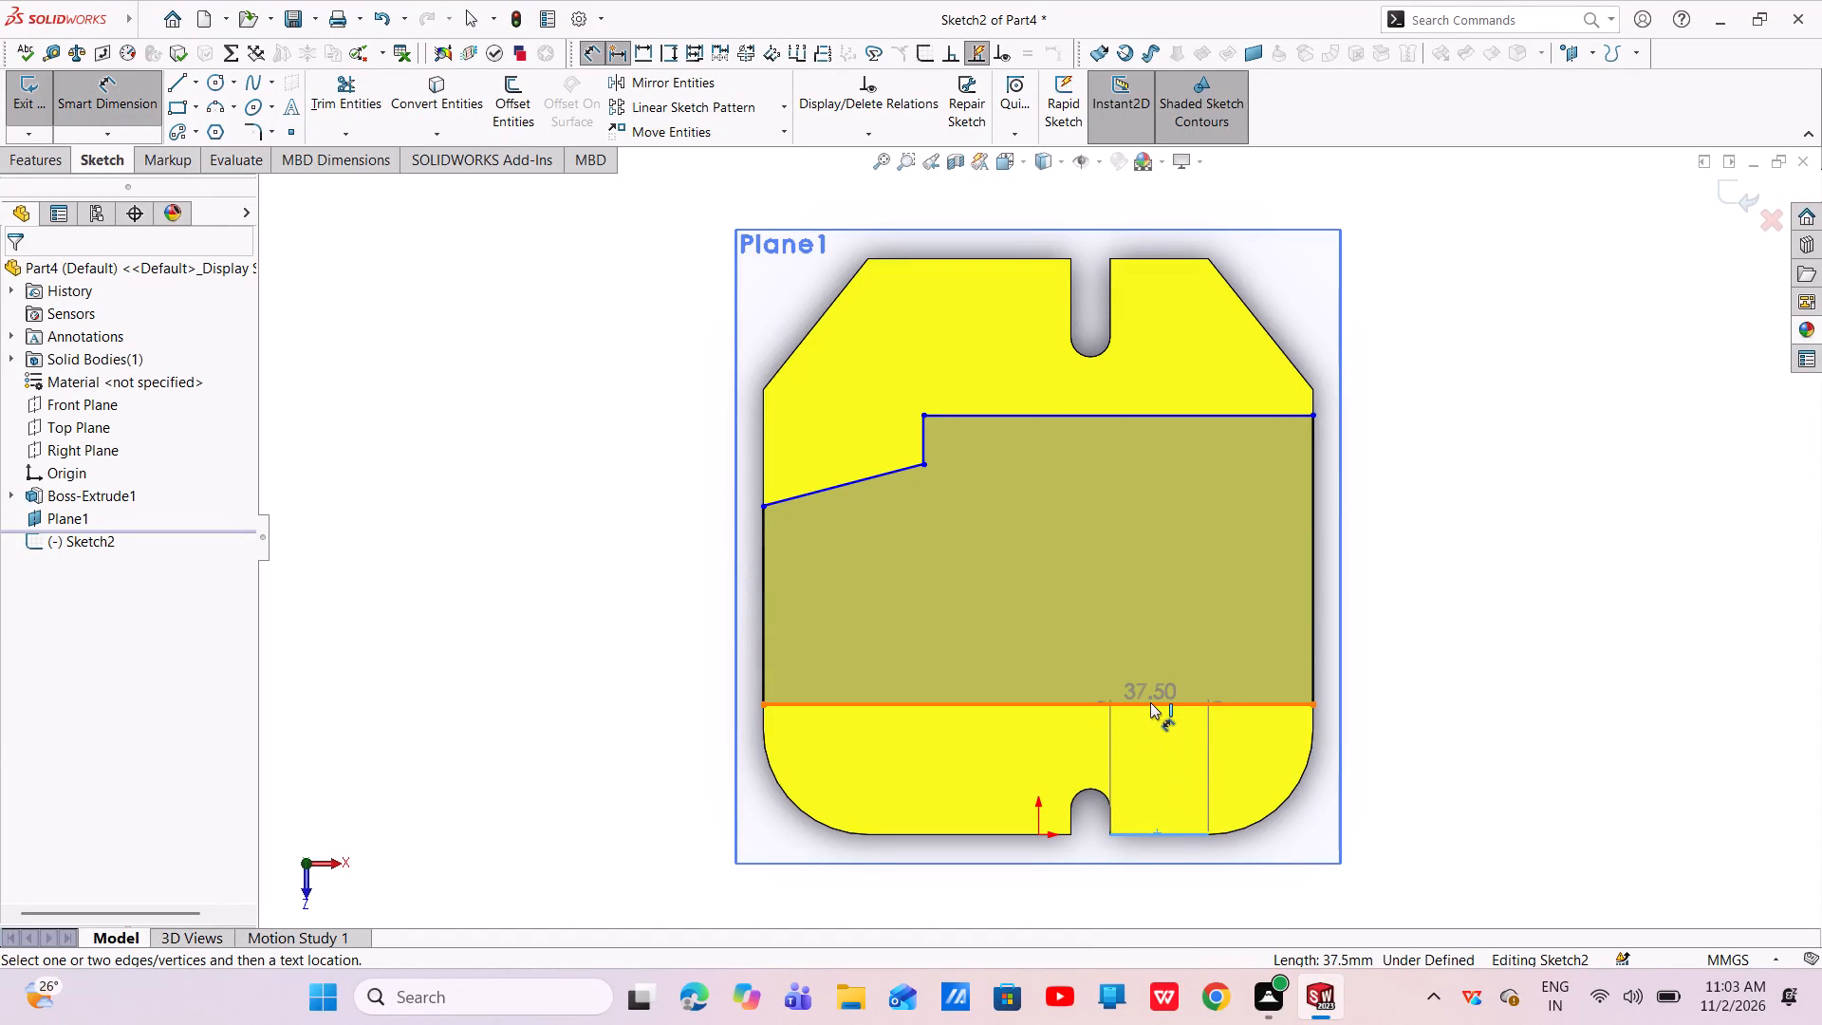
left_click(1150, 702)
left_click(1459, 741)
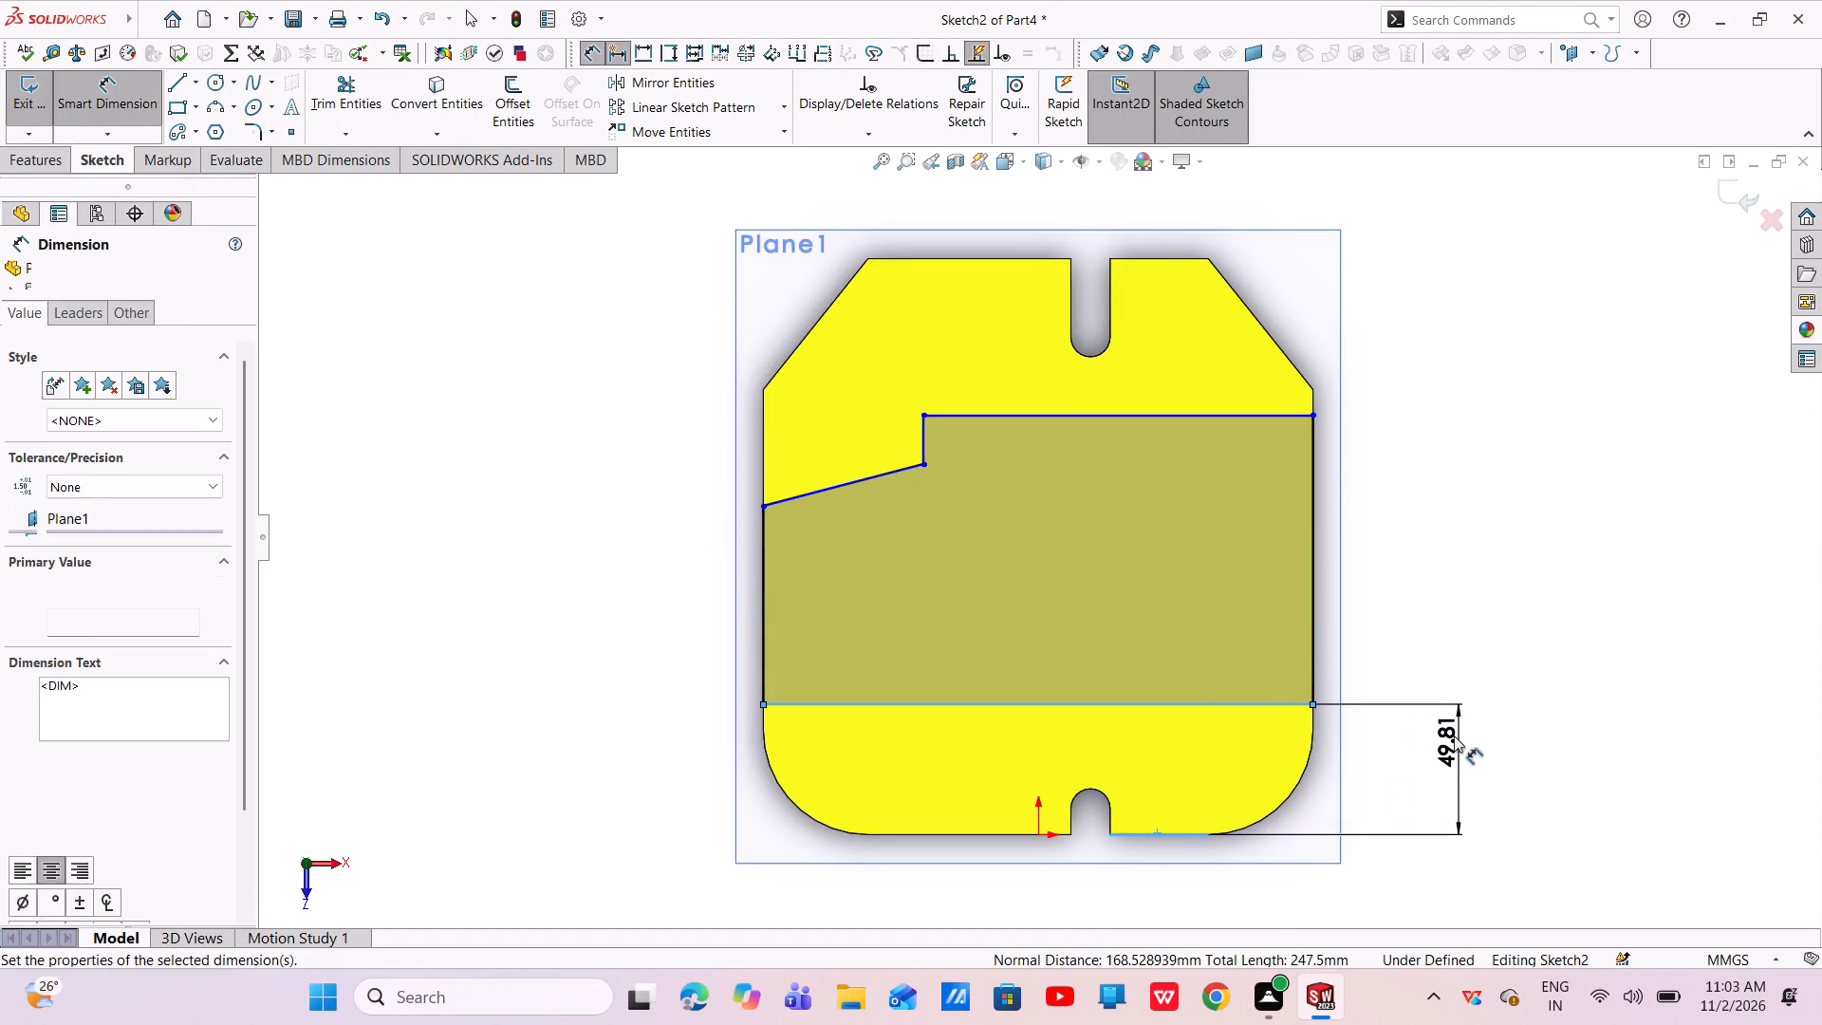
key("BackSpace")
type("15")
key("Return")
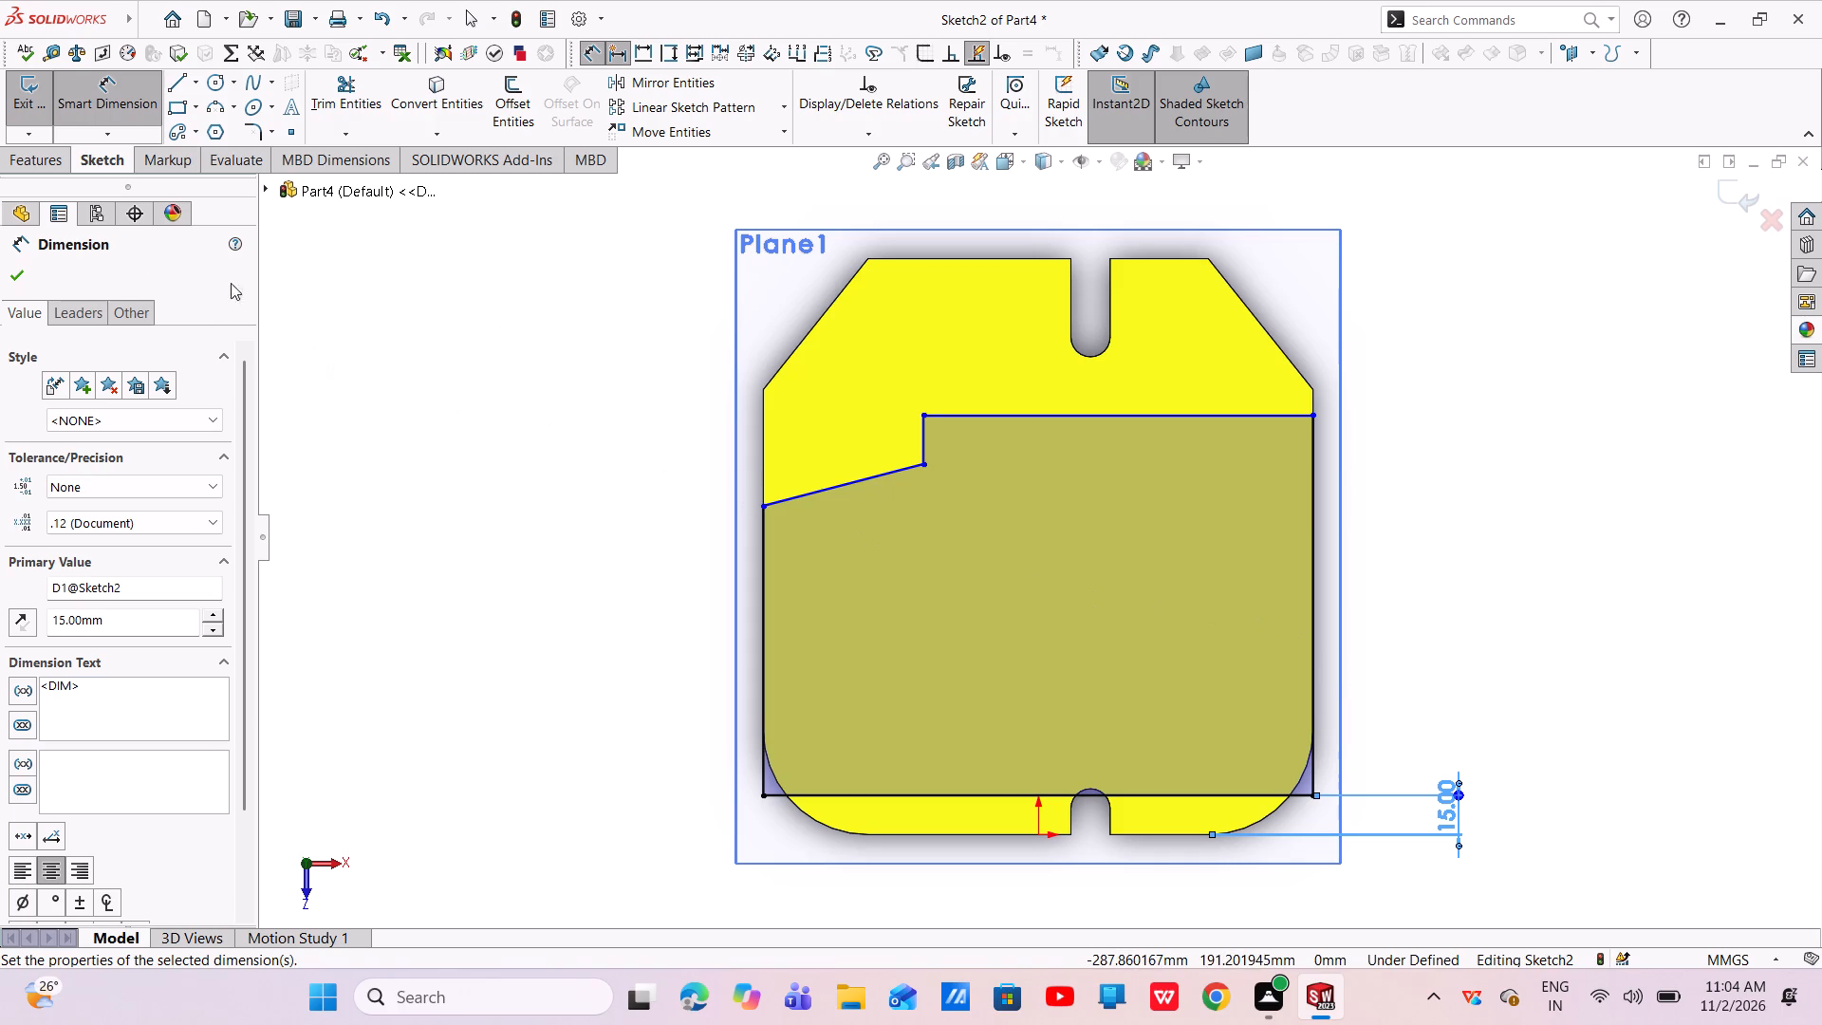
Dimension the profile's right vertical line to a length of 170 mm.
left_click(1311, 587)
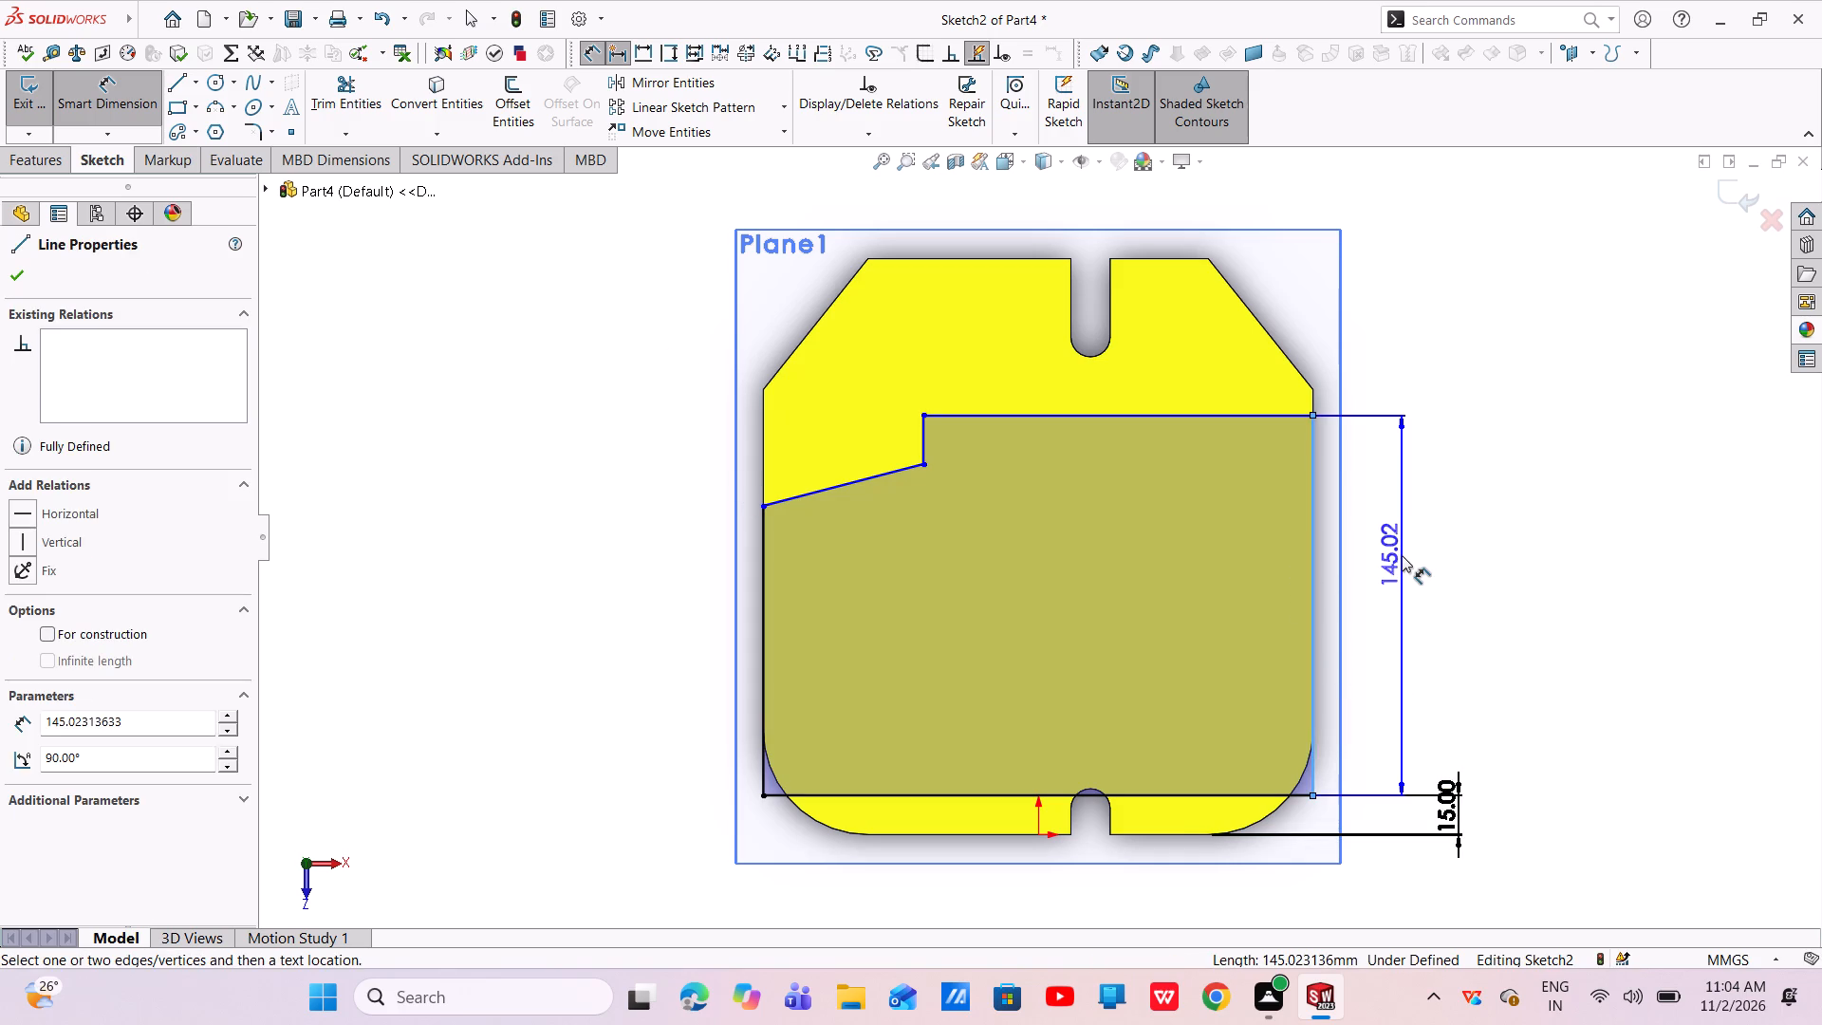
left_click(1402, 554)
key("BackSpace")
key("1")
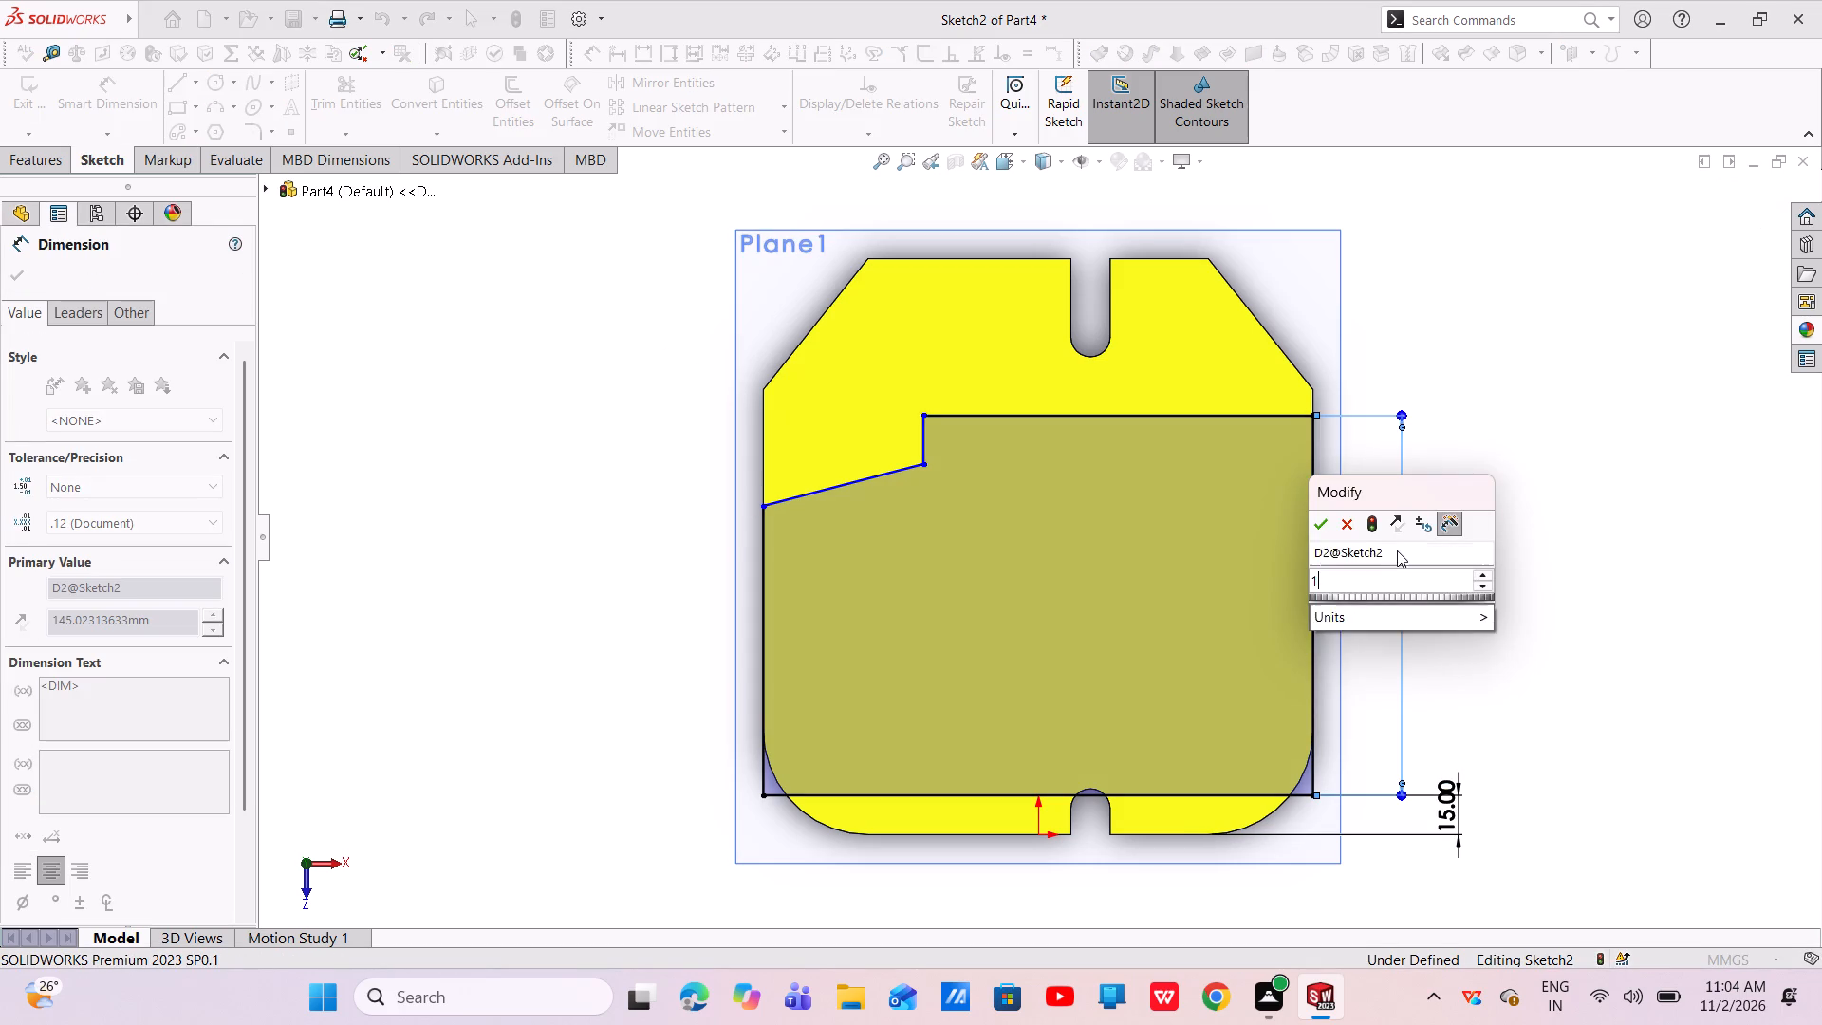
type("70")
key("Return")
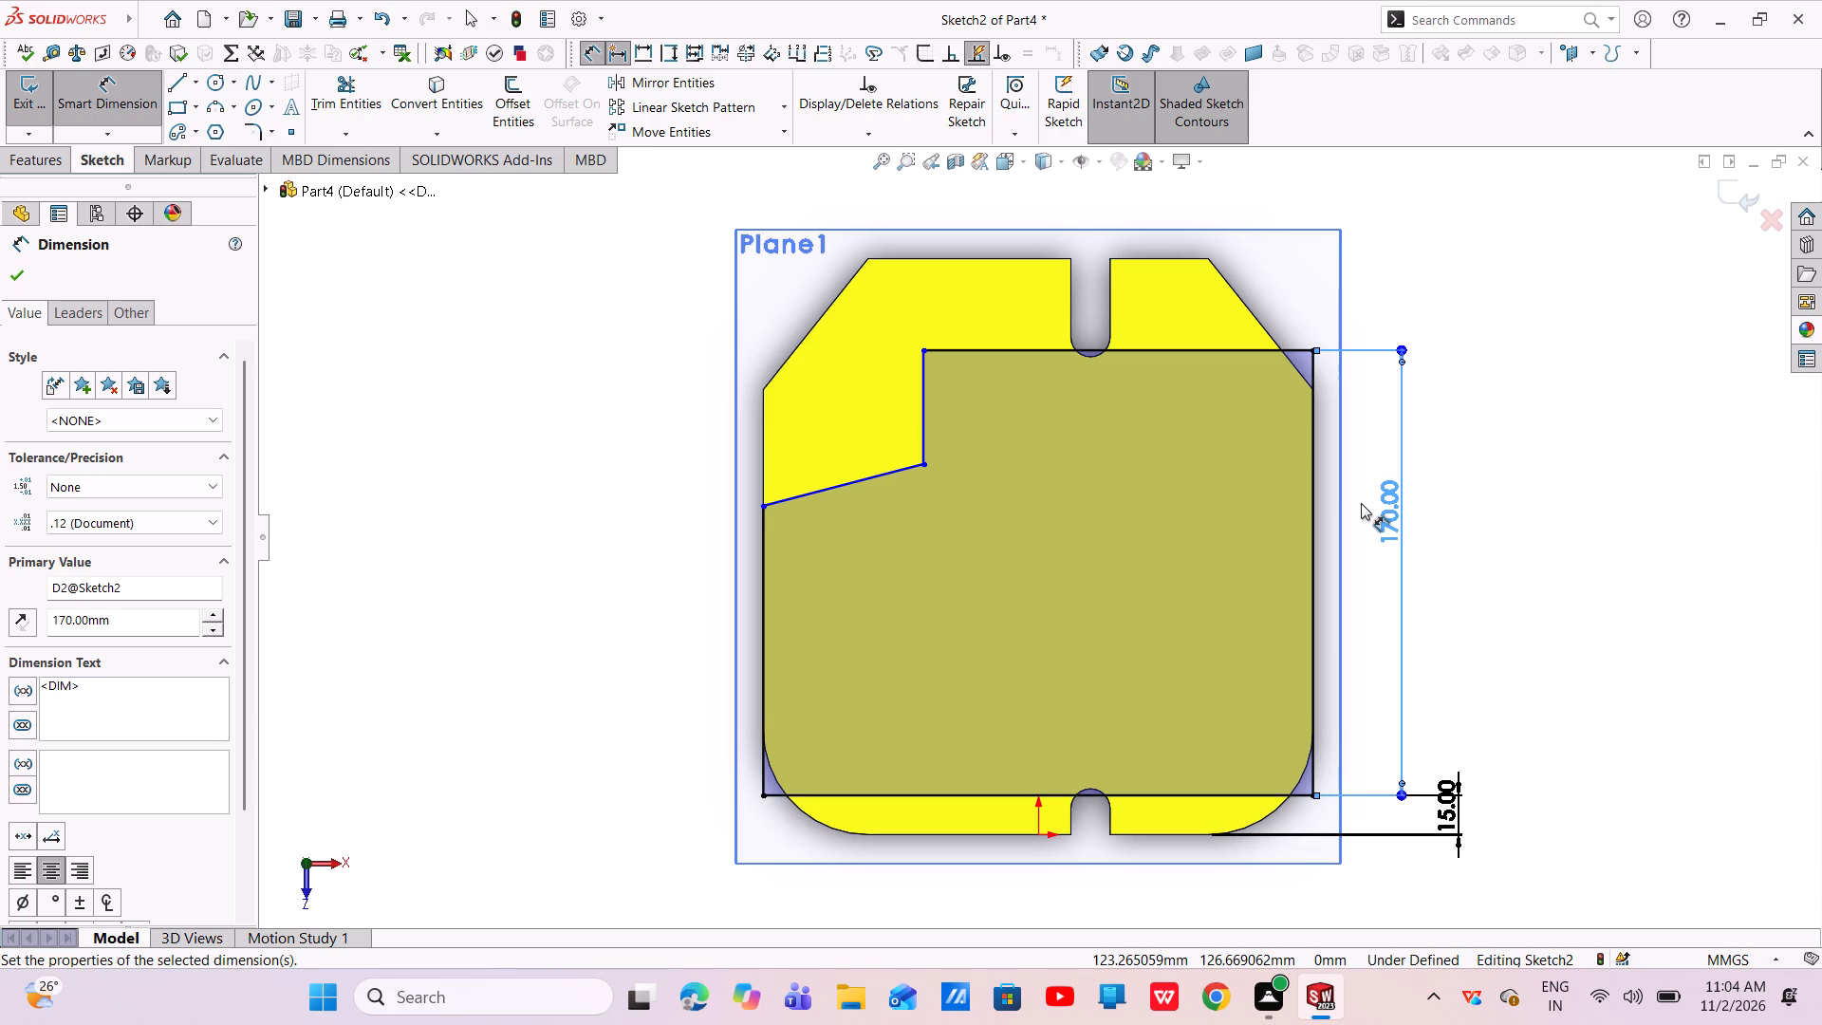
Dimension the profile's left vertical line to a length of 110 mm.
left_click(762, 612)
left_click(616, 620)
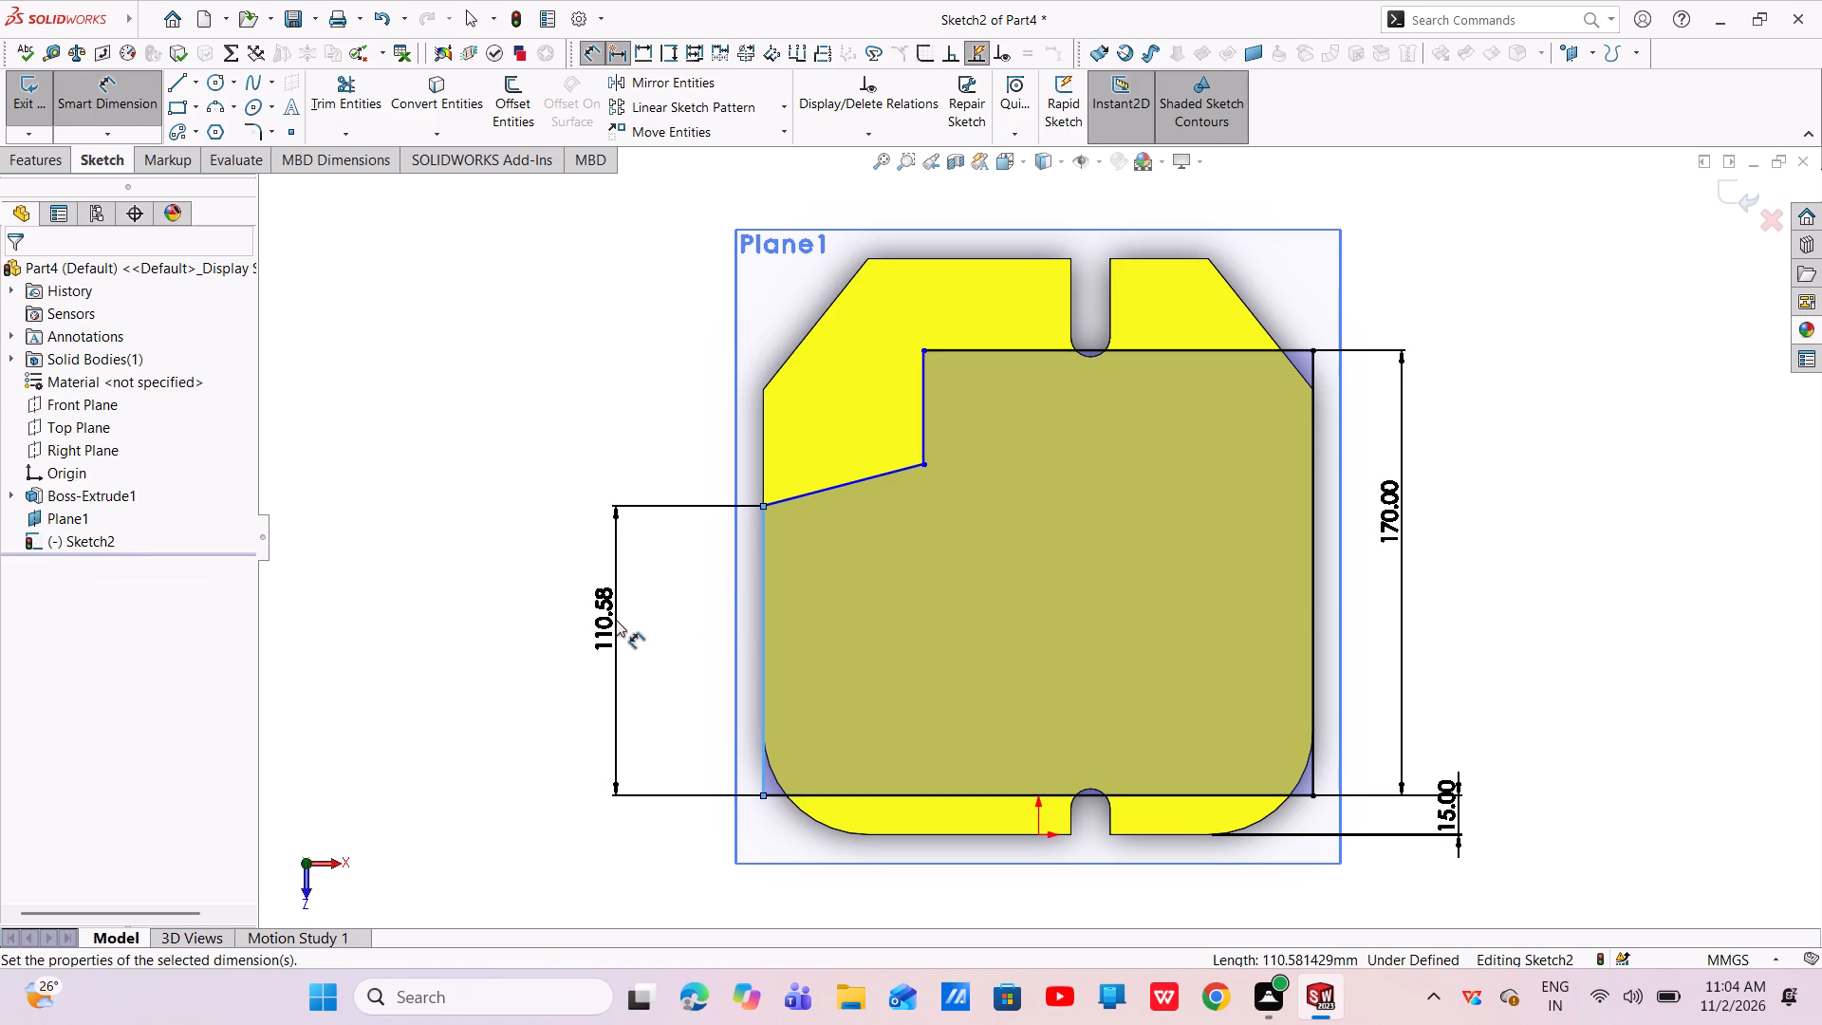
key("BackSpace")
type("110")
key("Return")
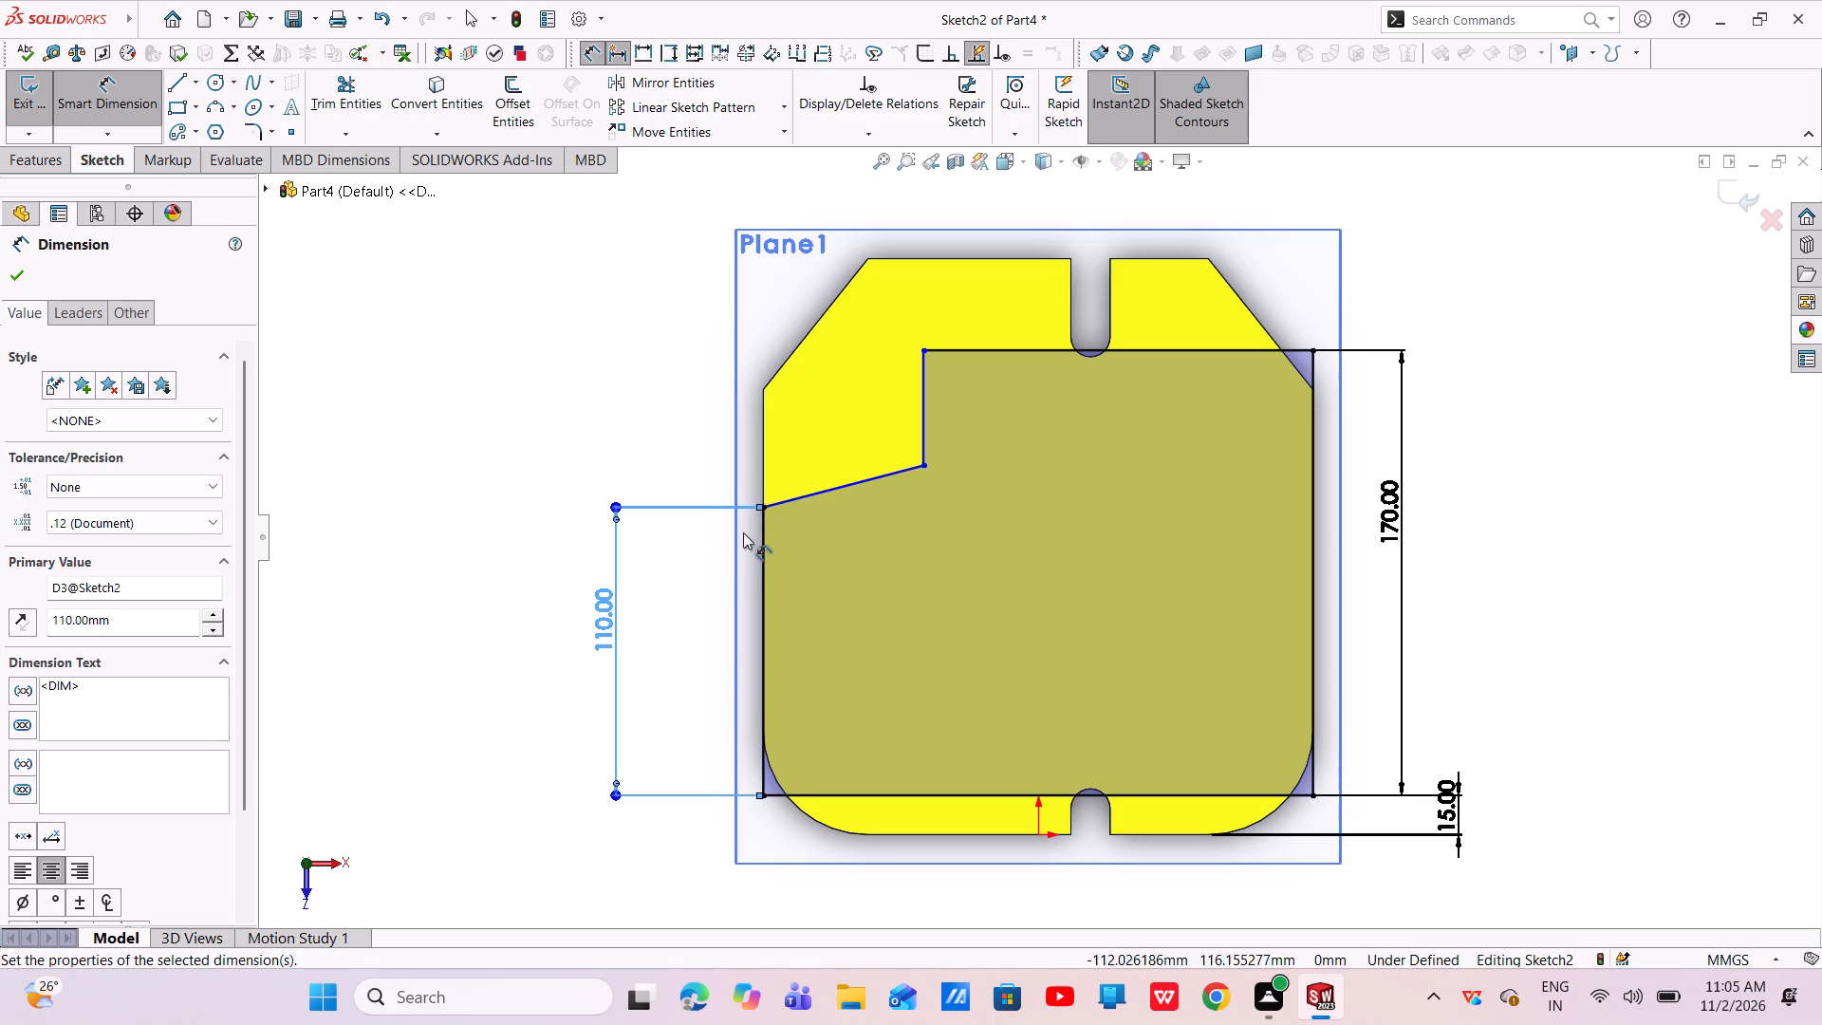
Dimension the vertical distance between the sloped line's two endpoints as 32 mm.
left_click(920, 466)
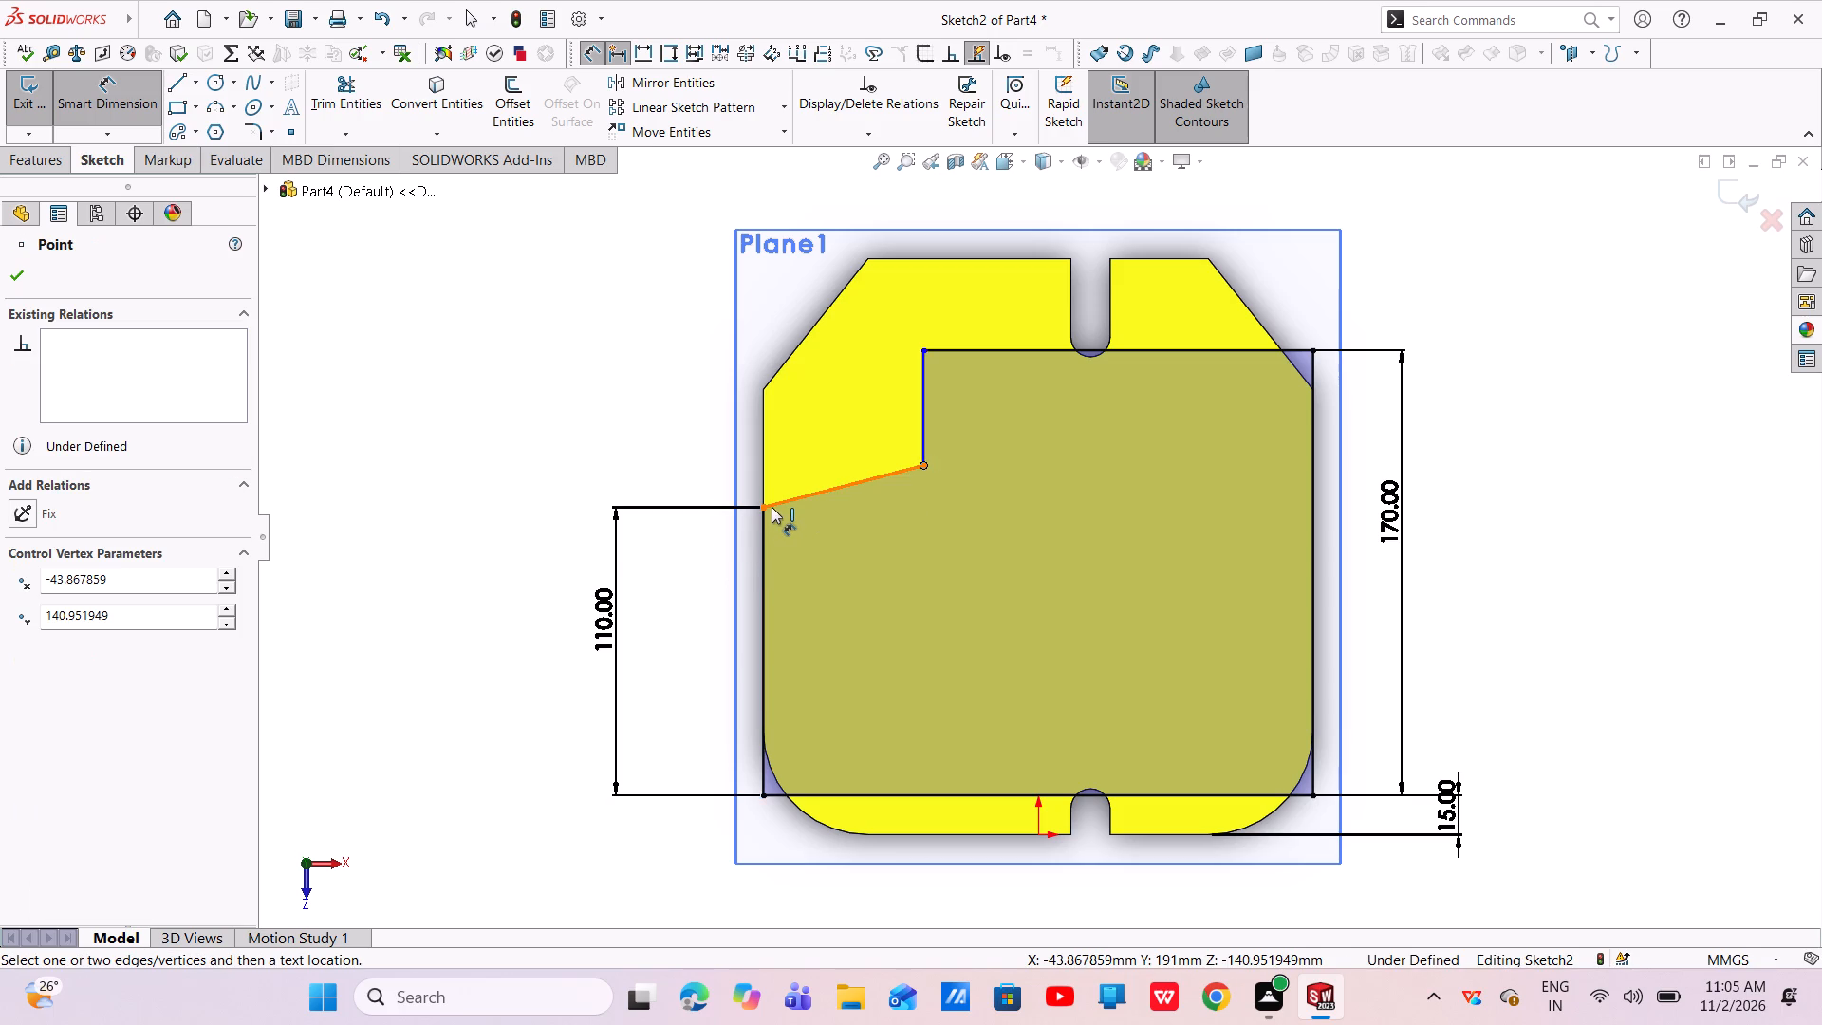
left_click(765, 507)
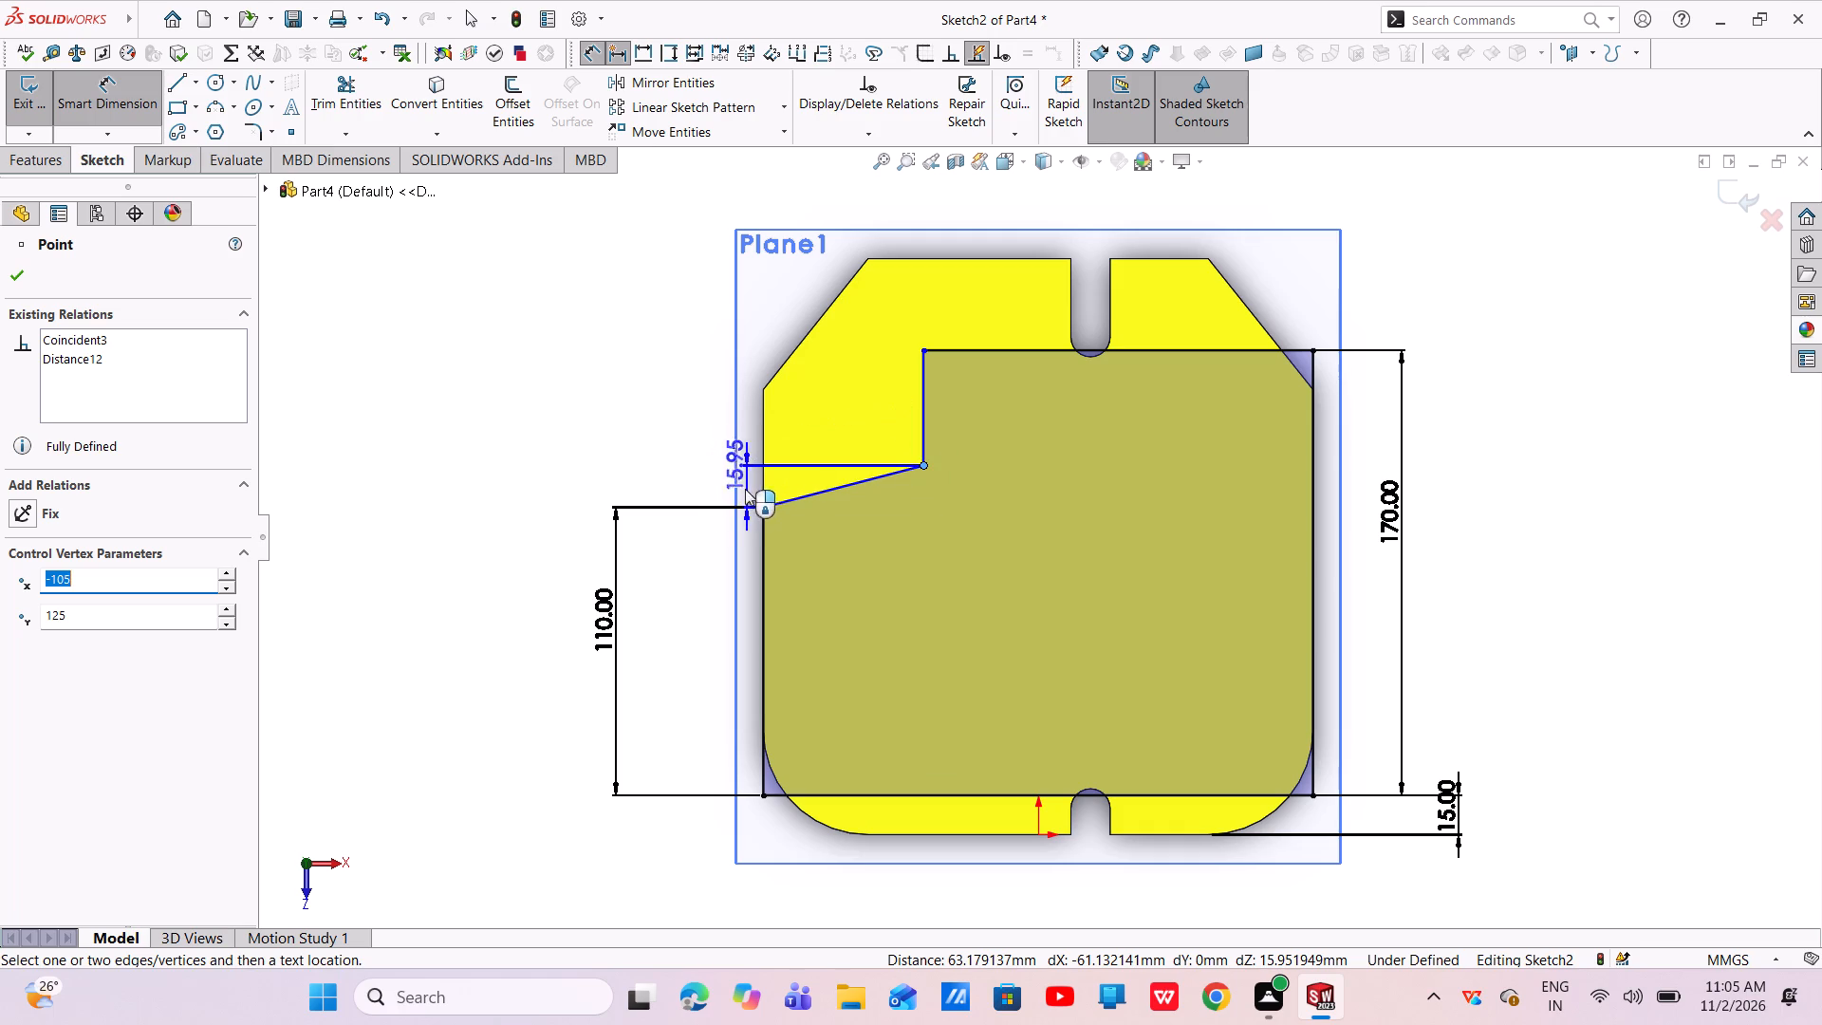
left_click(707, 475)
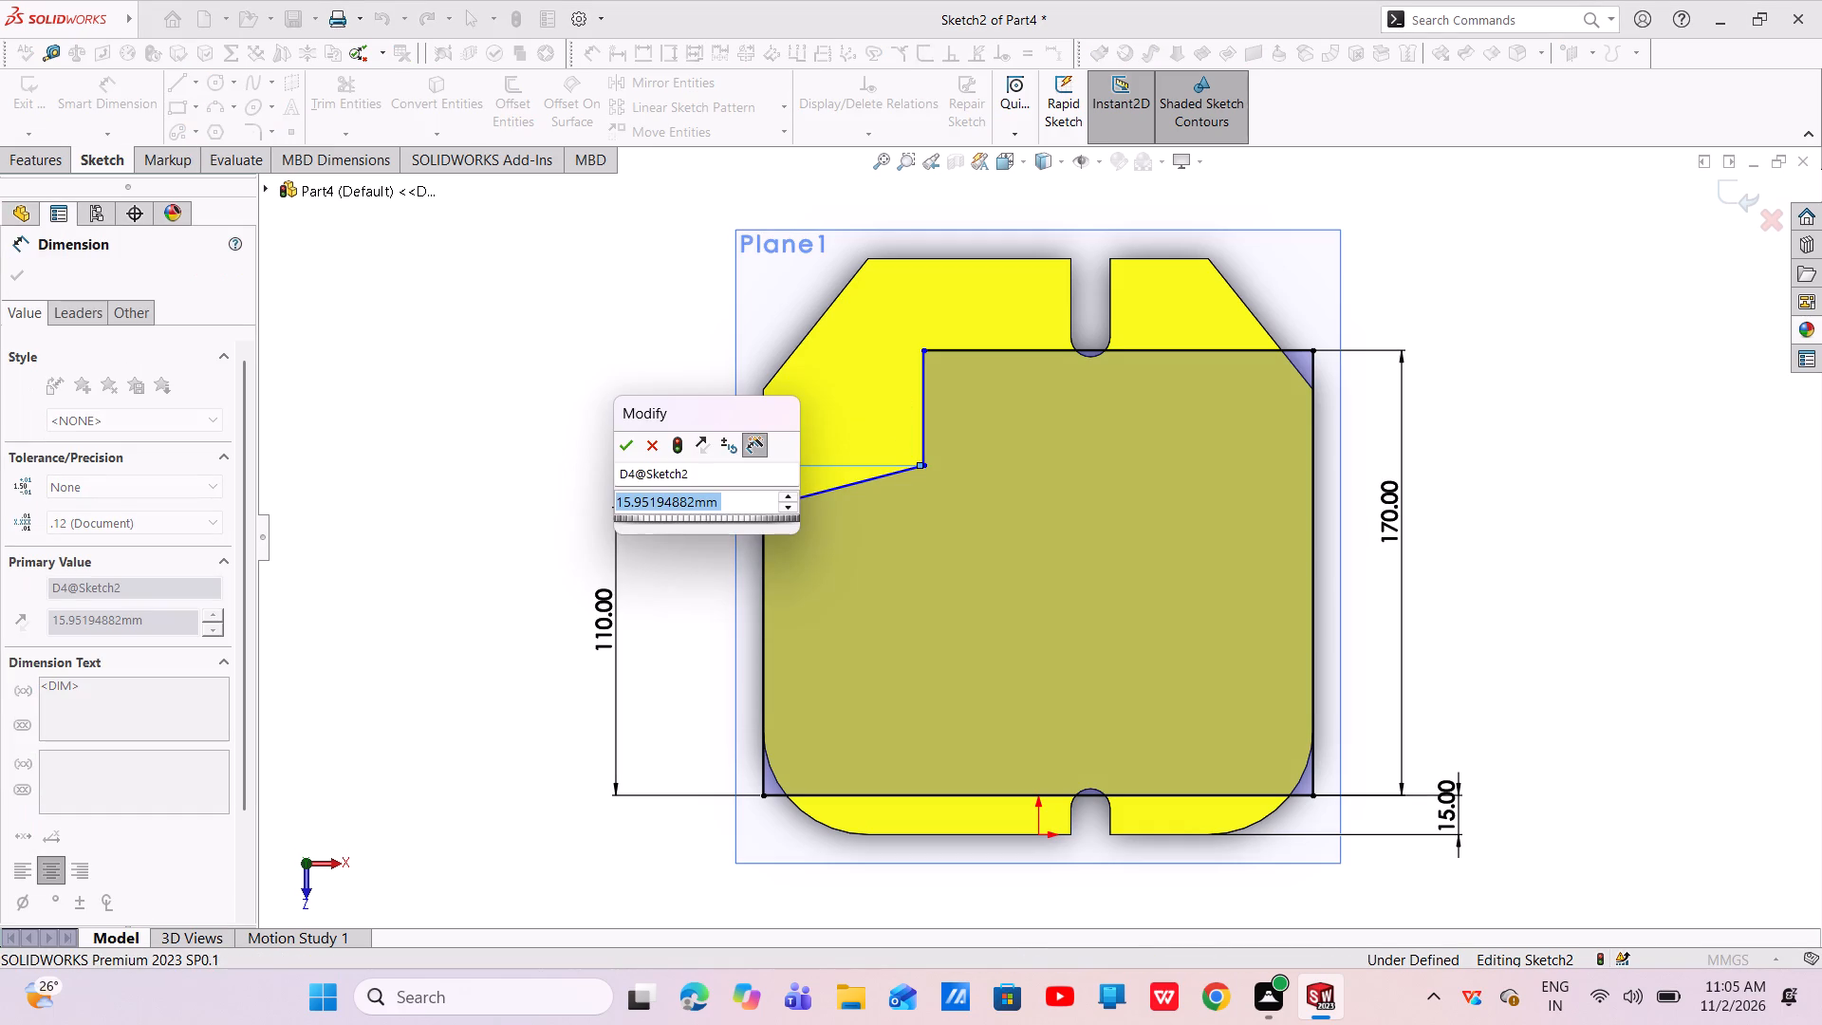
key("BackSpace")
type("32")
key("Return")
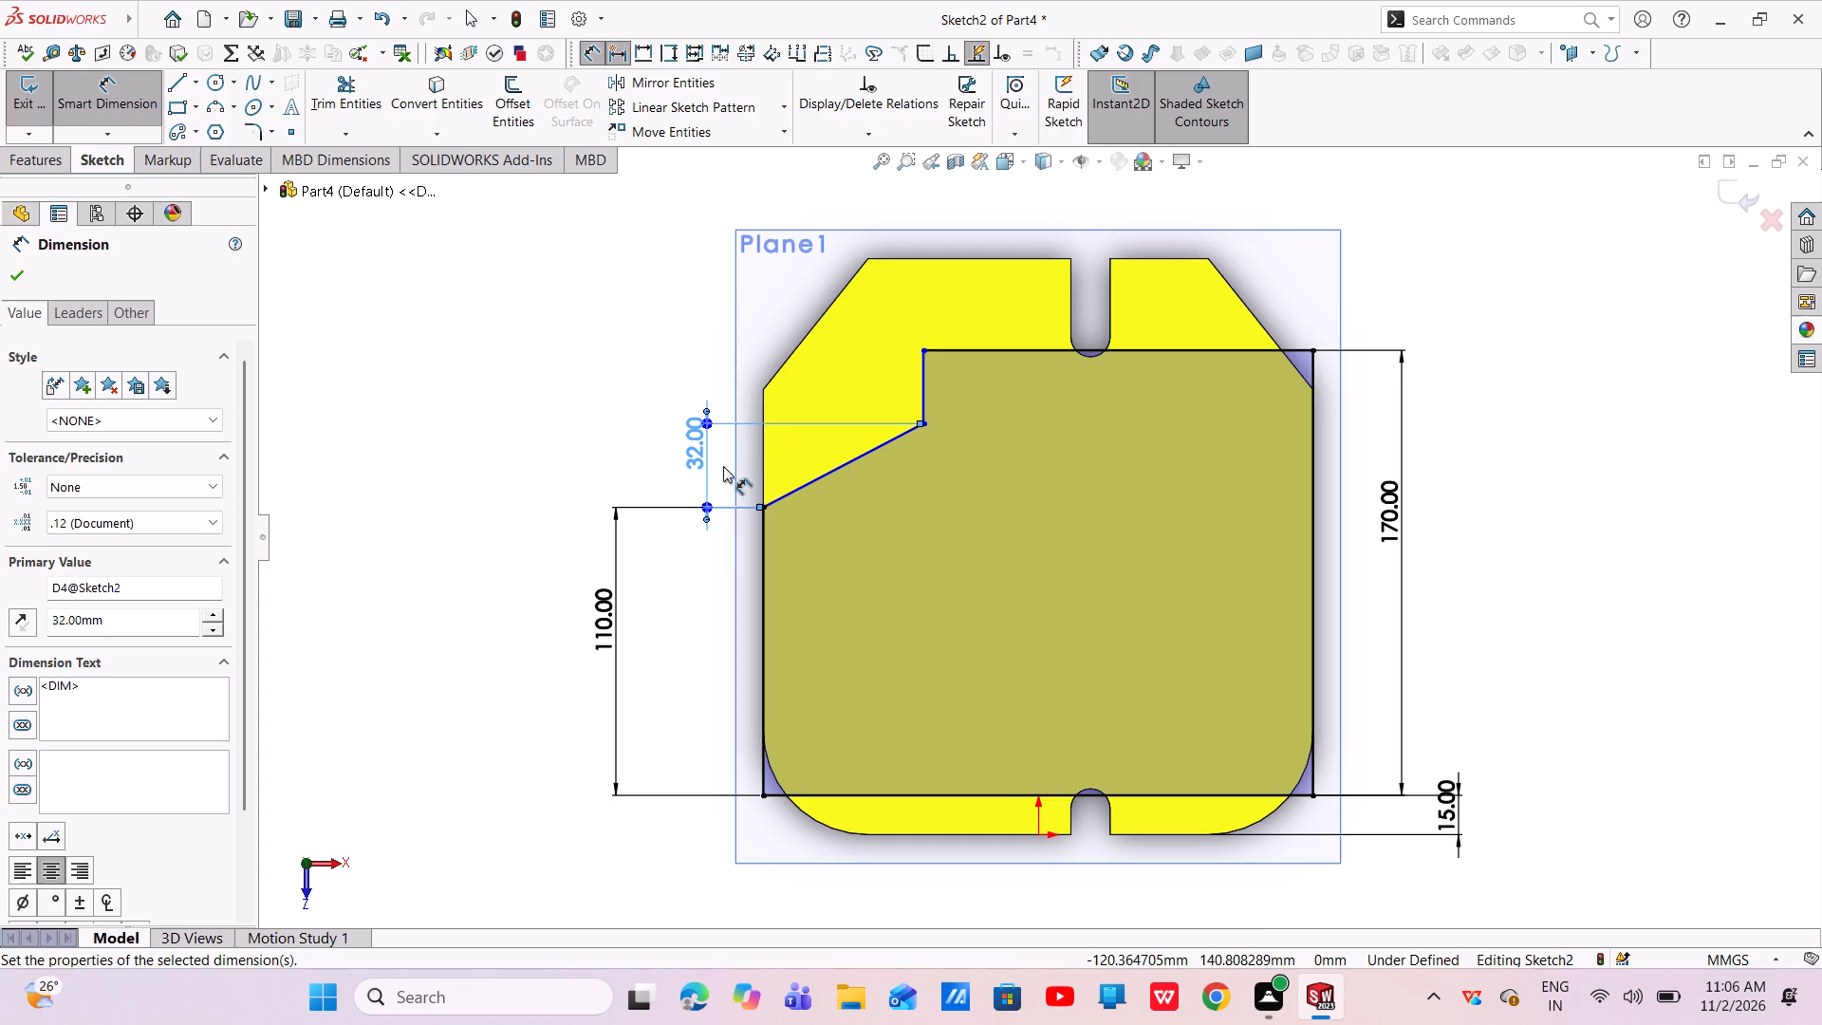
Dimension the profile's top horizontal line to a length of 165 mm.
left_click(1145, 353)
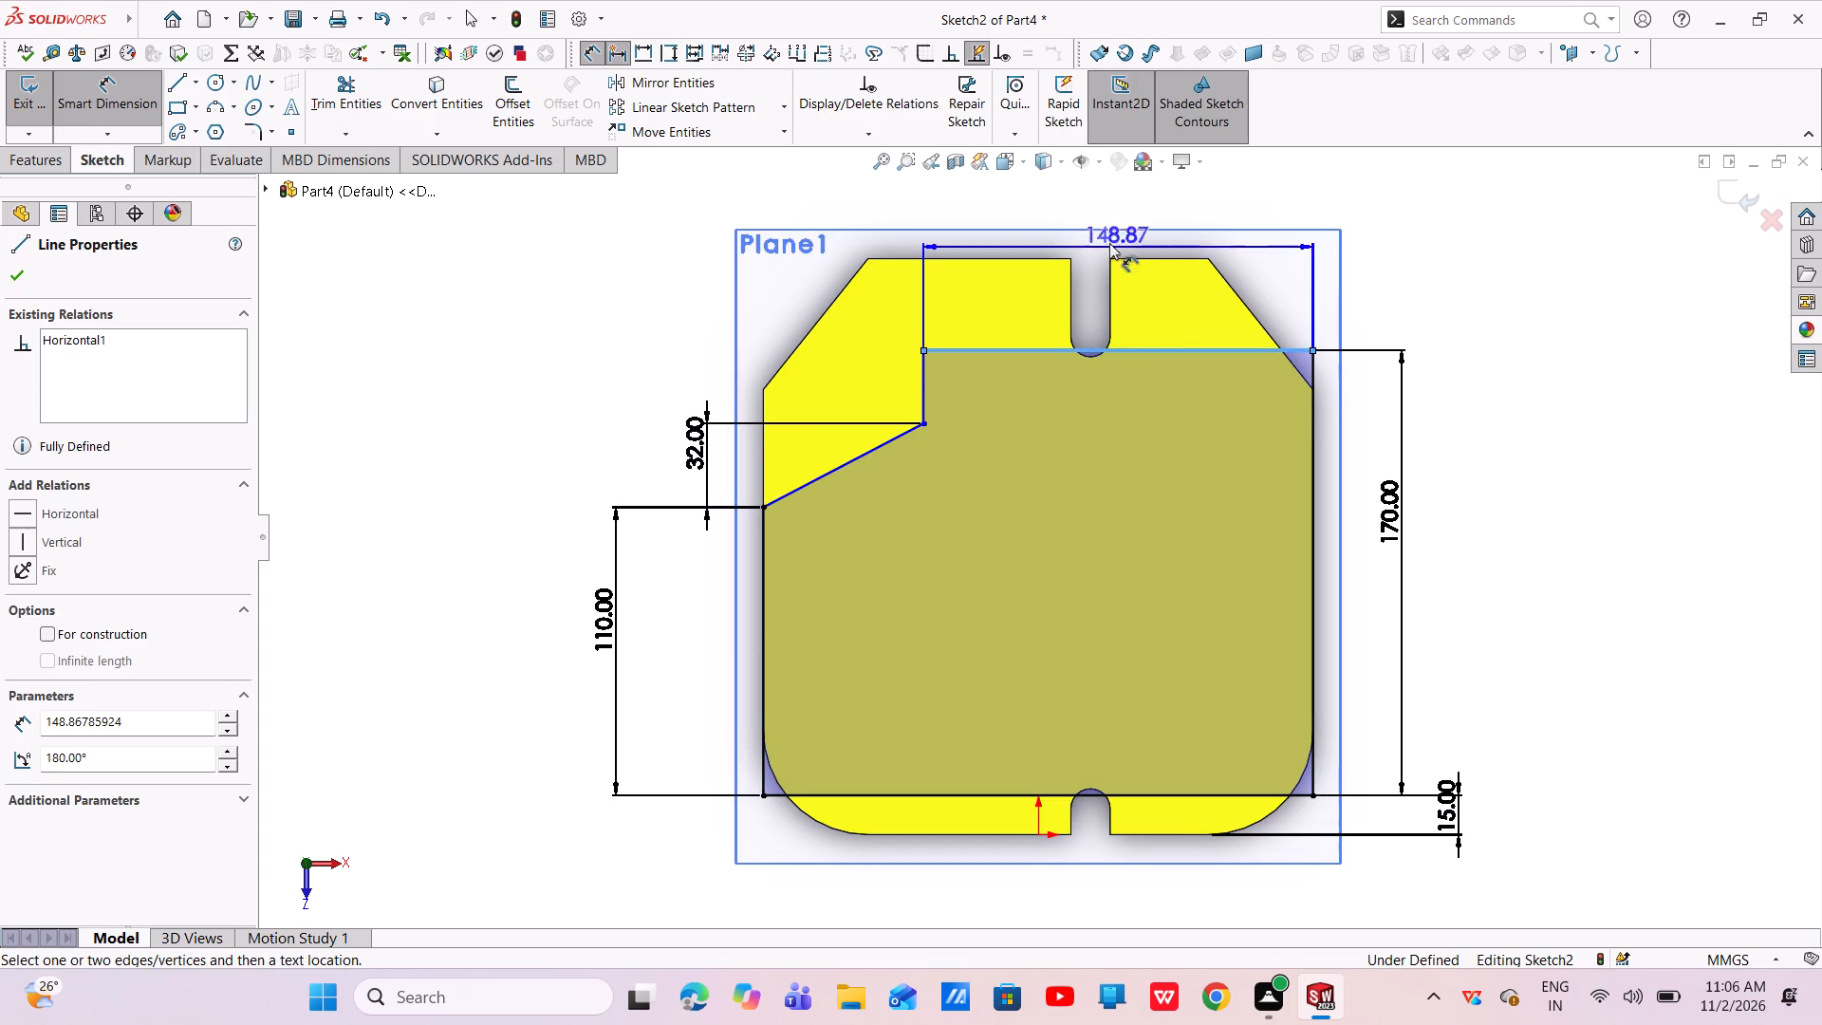
left_click(1021, 193)
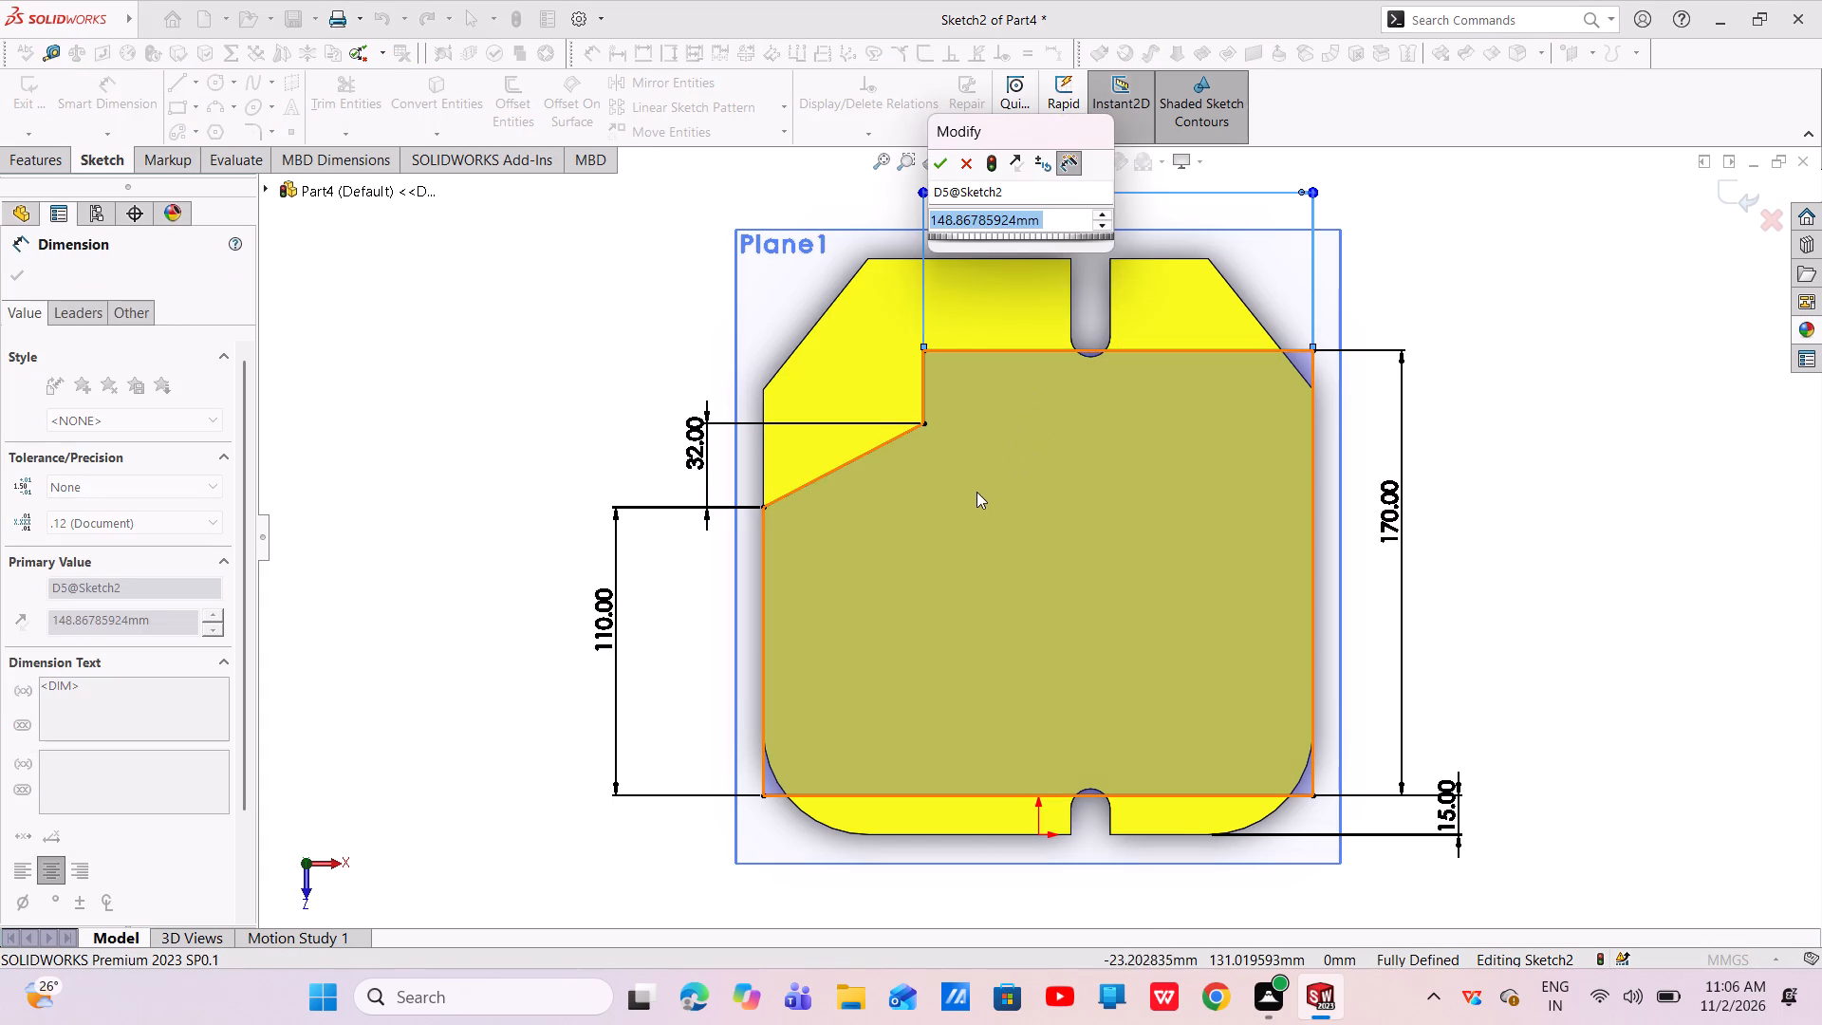
key("BackSpace")
key("1")
key("6")
key("5")
key("Return")
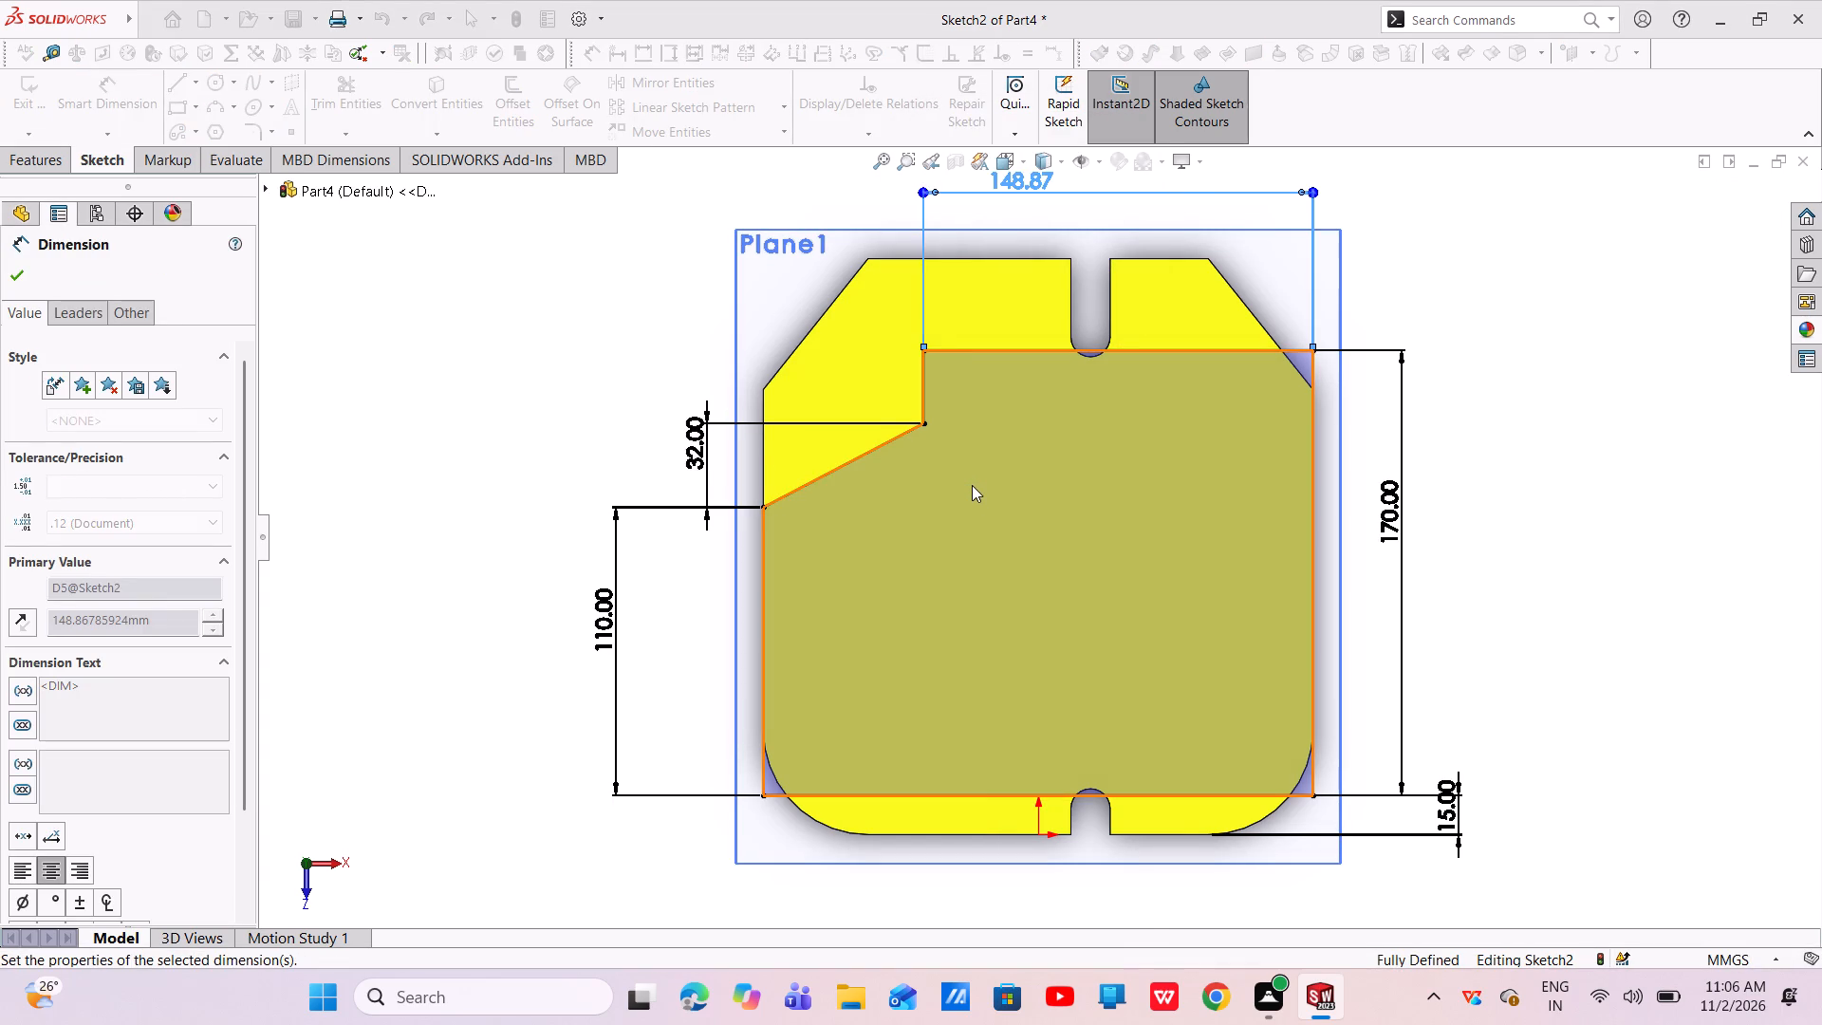
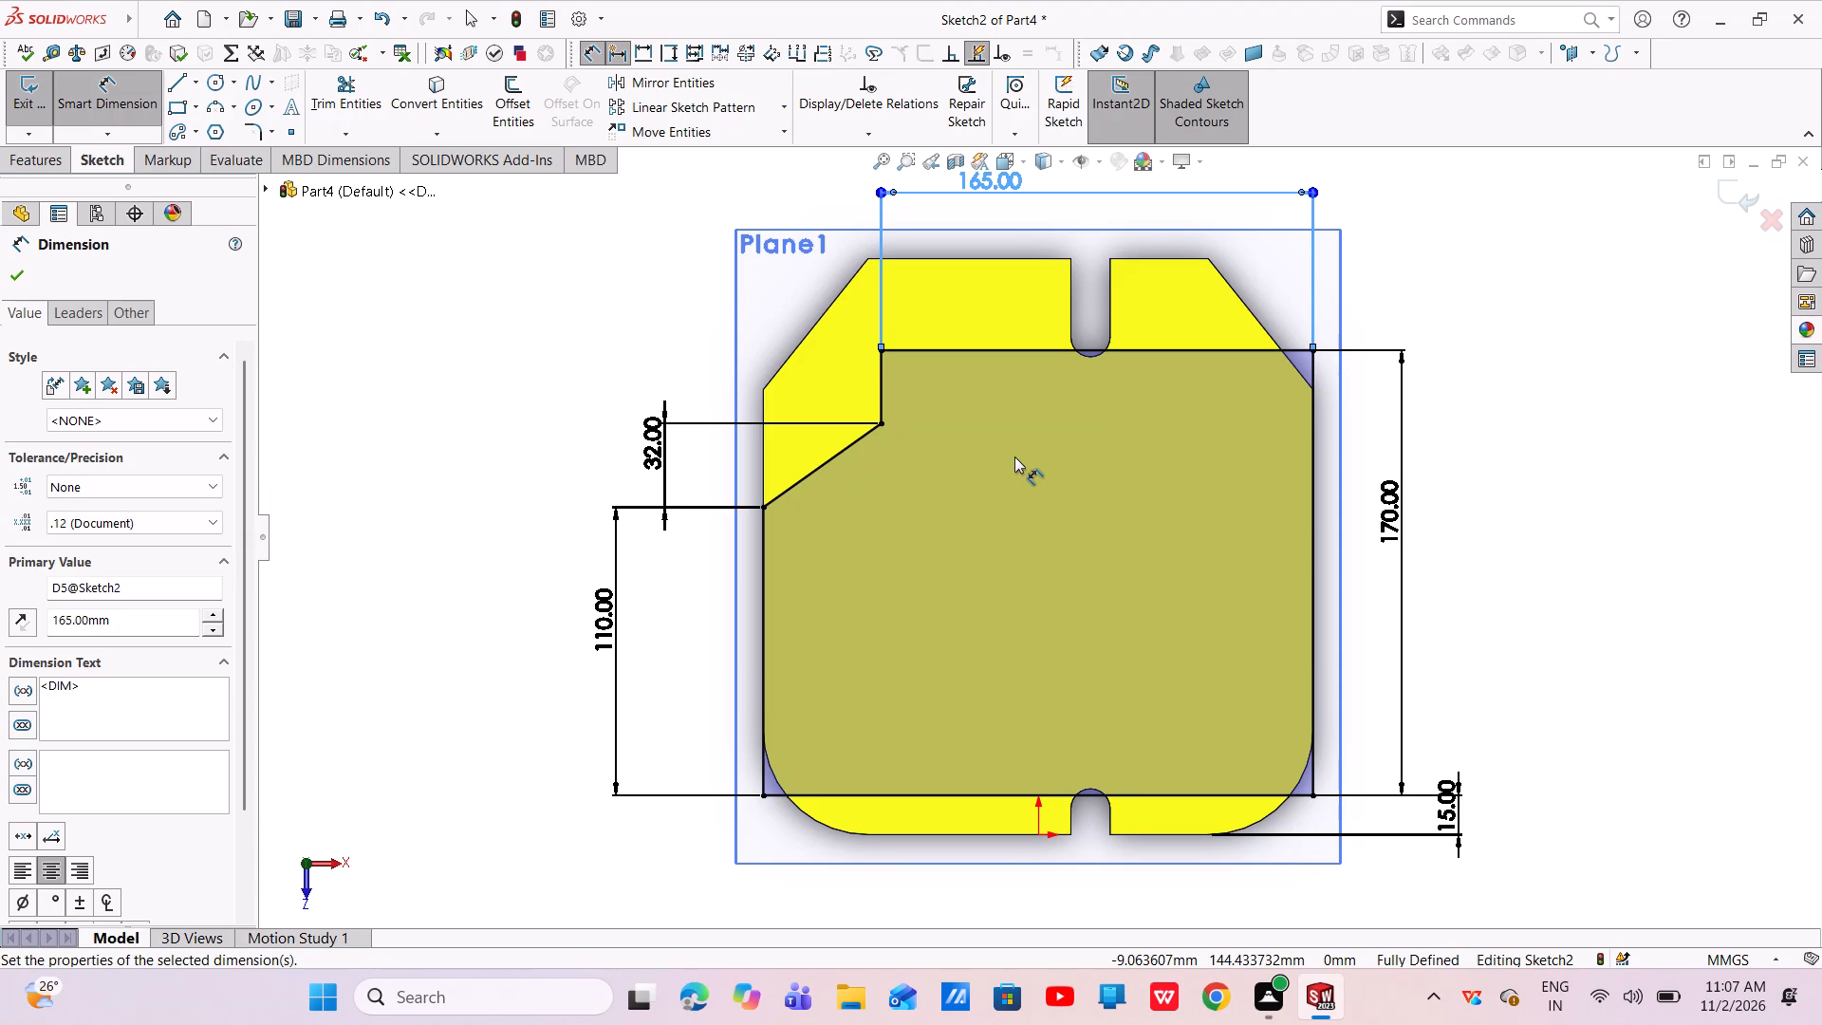
Fillet the profile's two bottom corners, its top-right corner and the sloped line's lower end with a 10 mm radius.
left_click(16, 280)
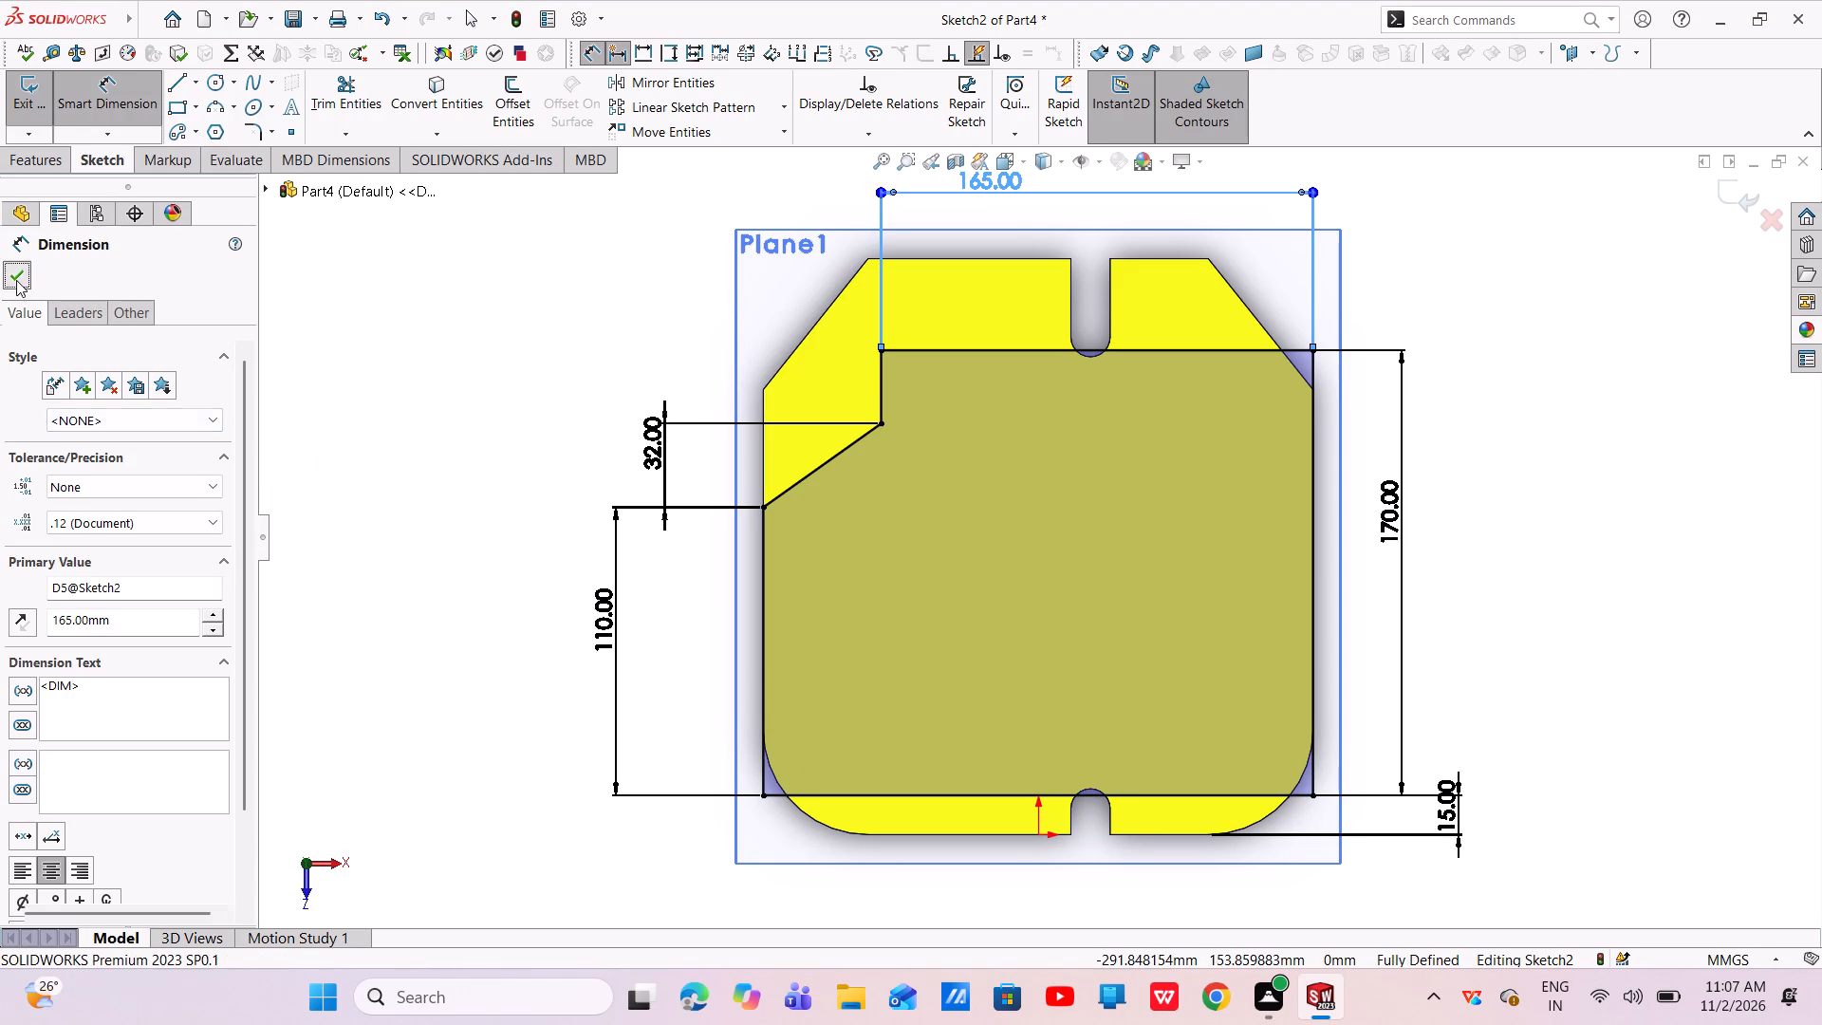
left_click(251, 130)
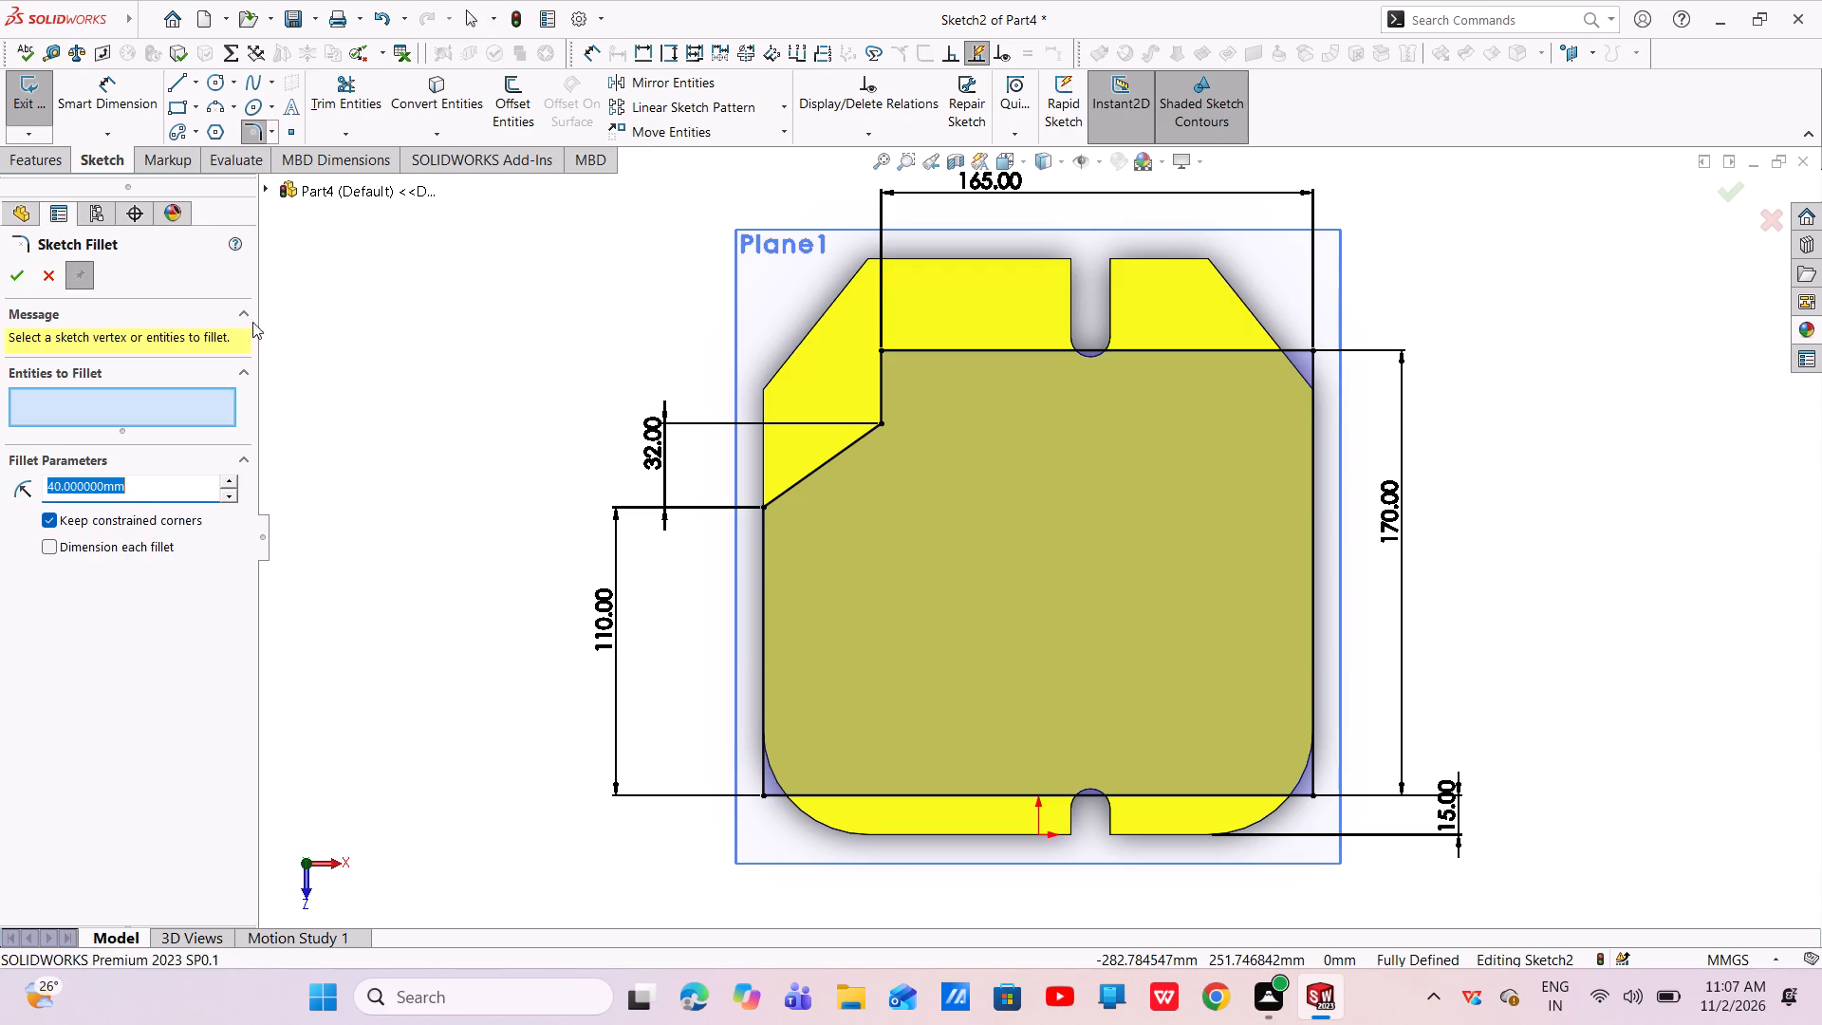
key("BackSpace")
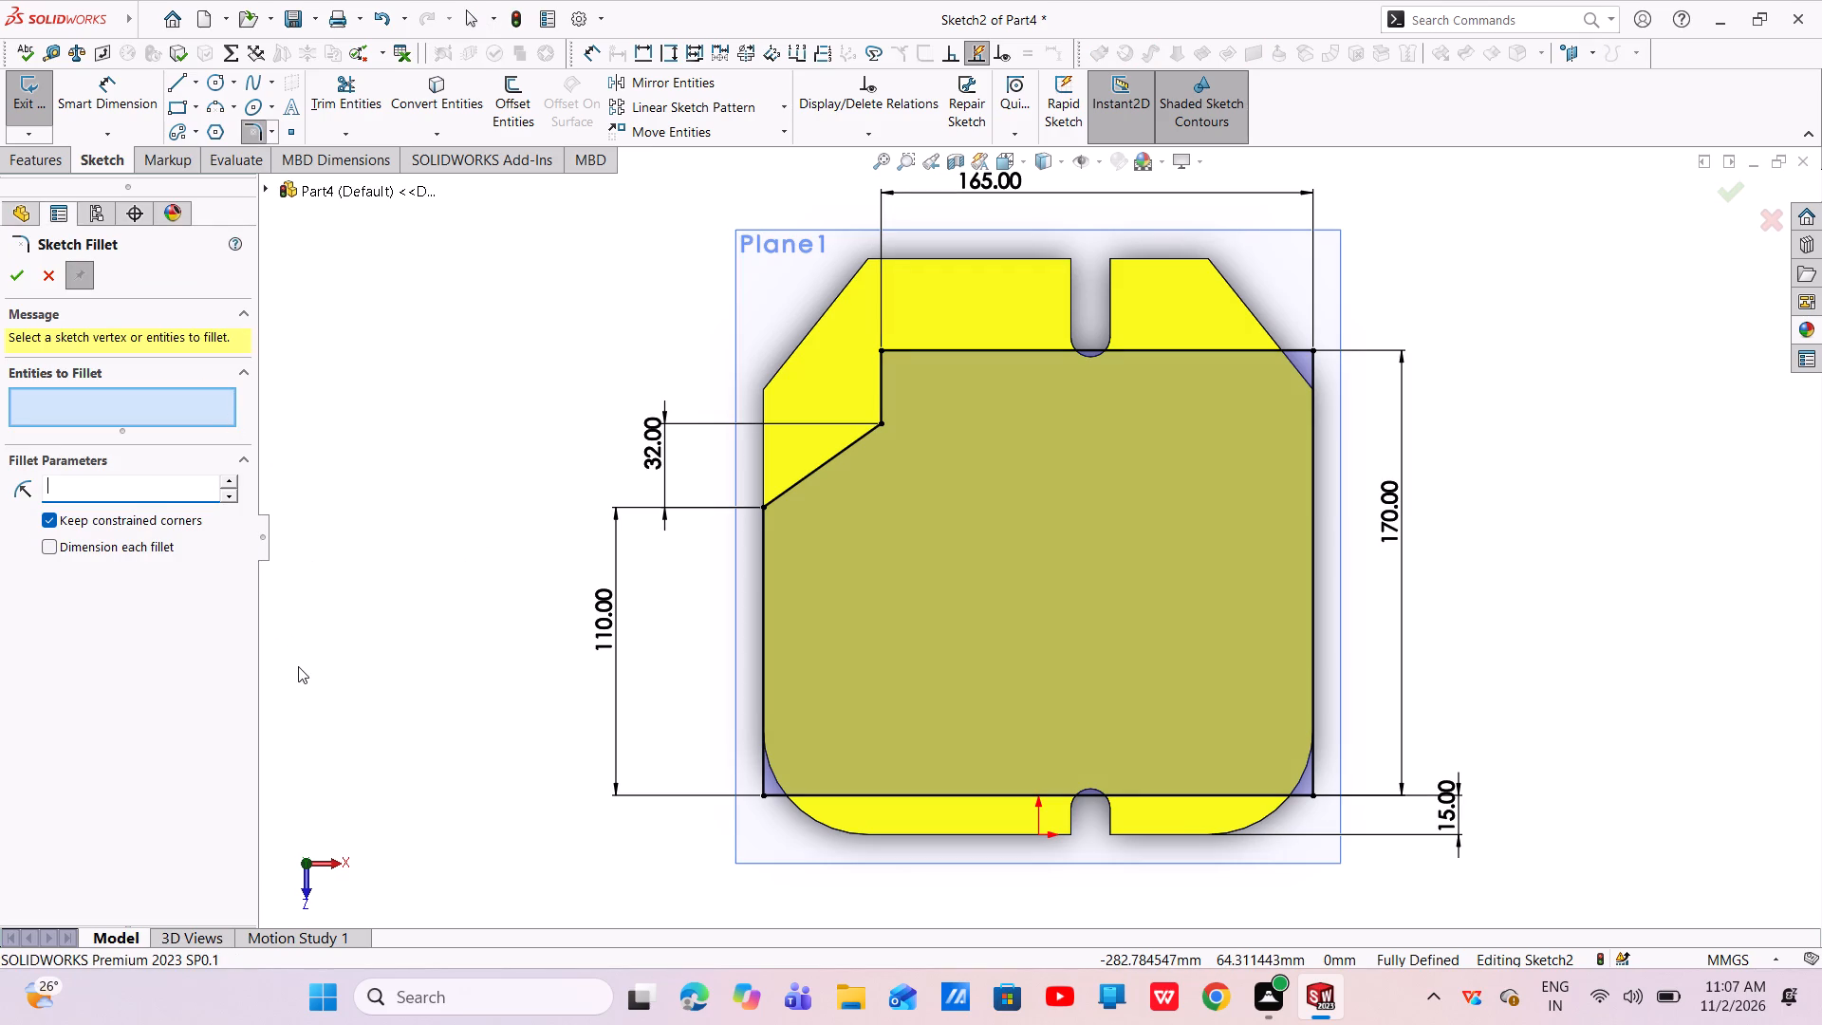
key("1")
key("0")
key("Return")
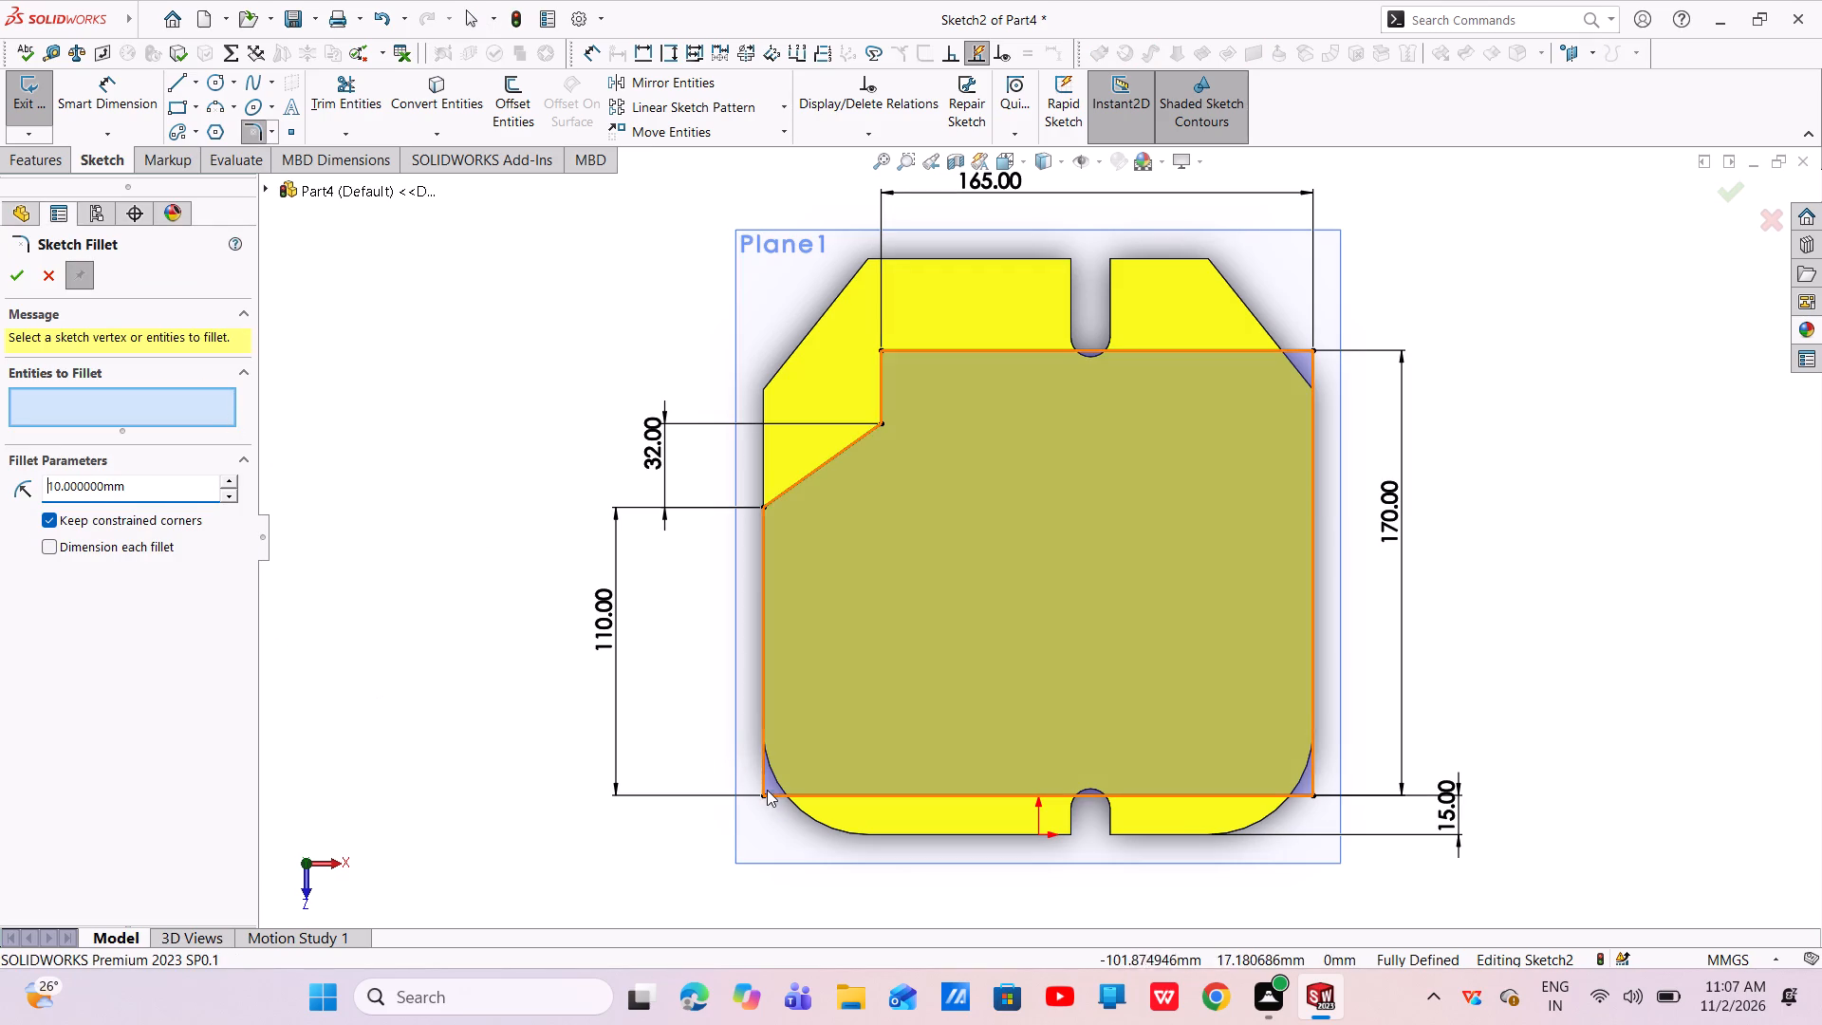
left_click(760, 792)
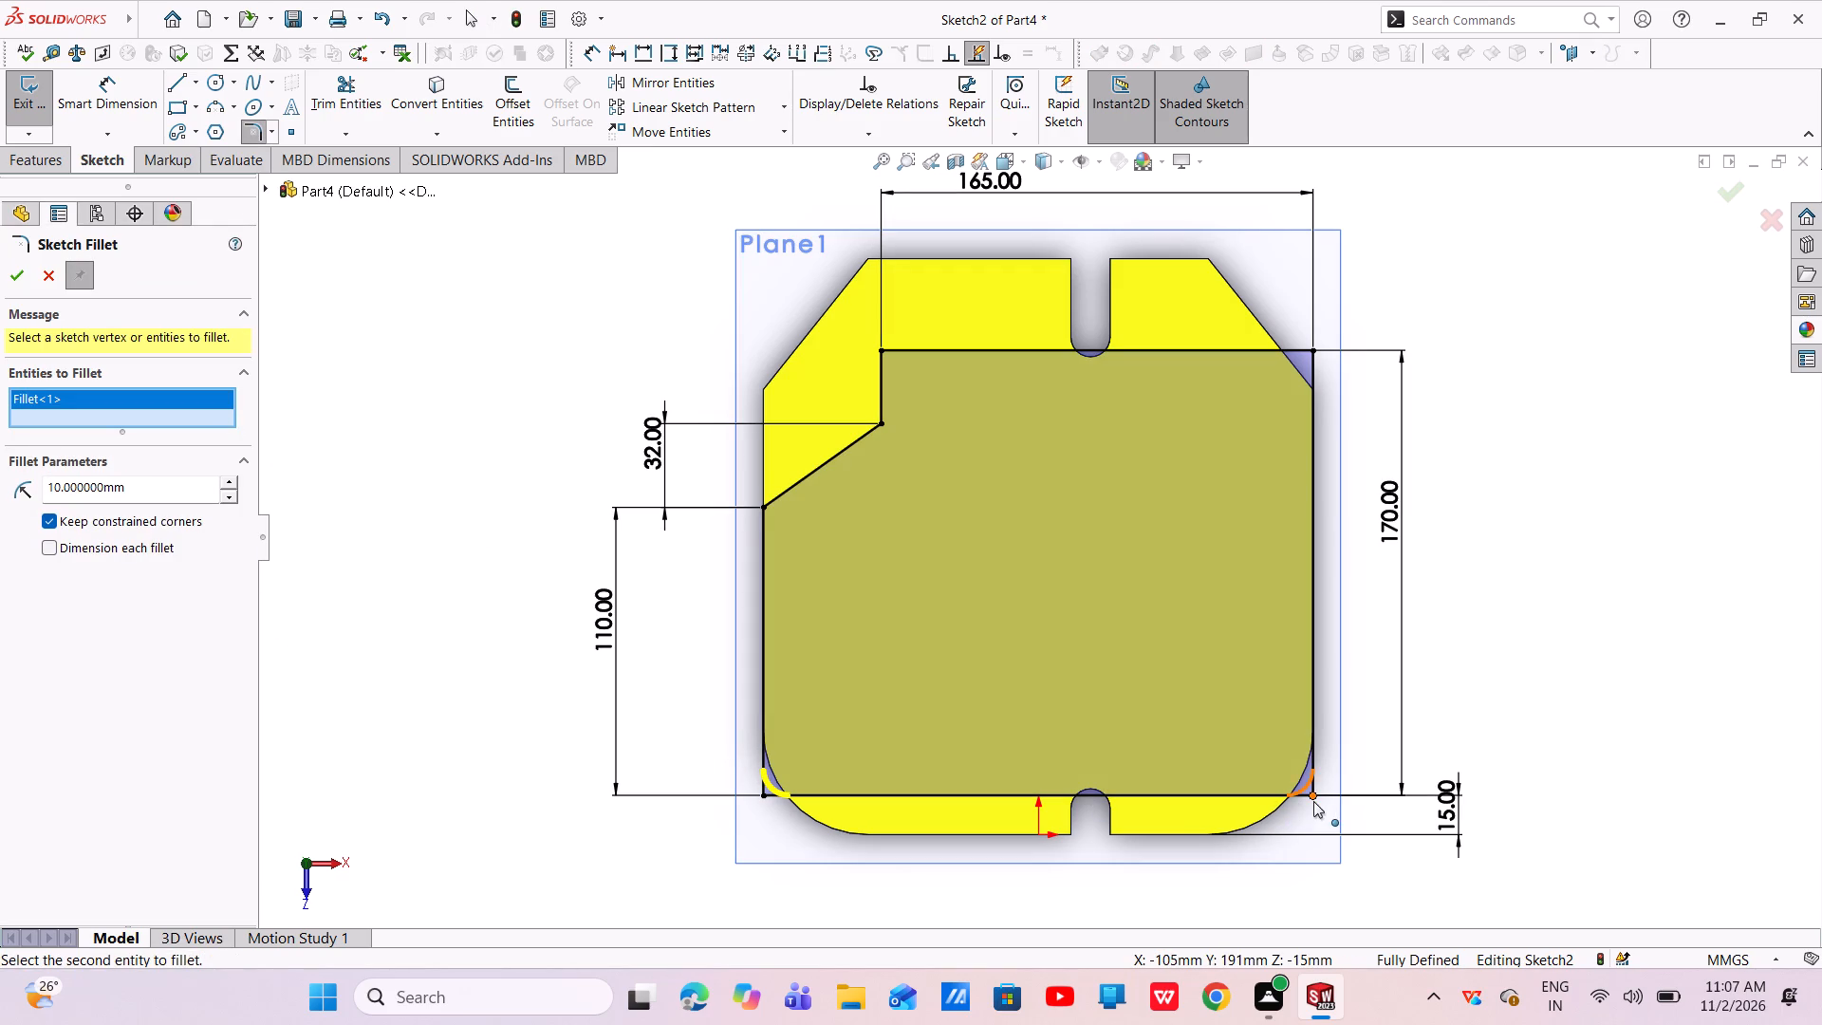
left_click(1313, 801)
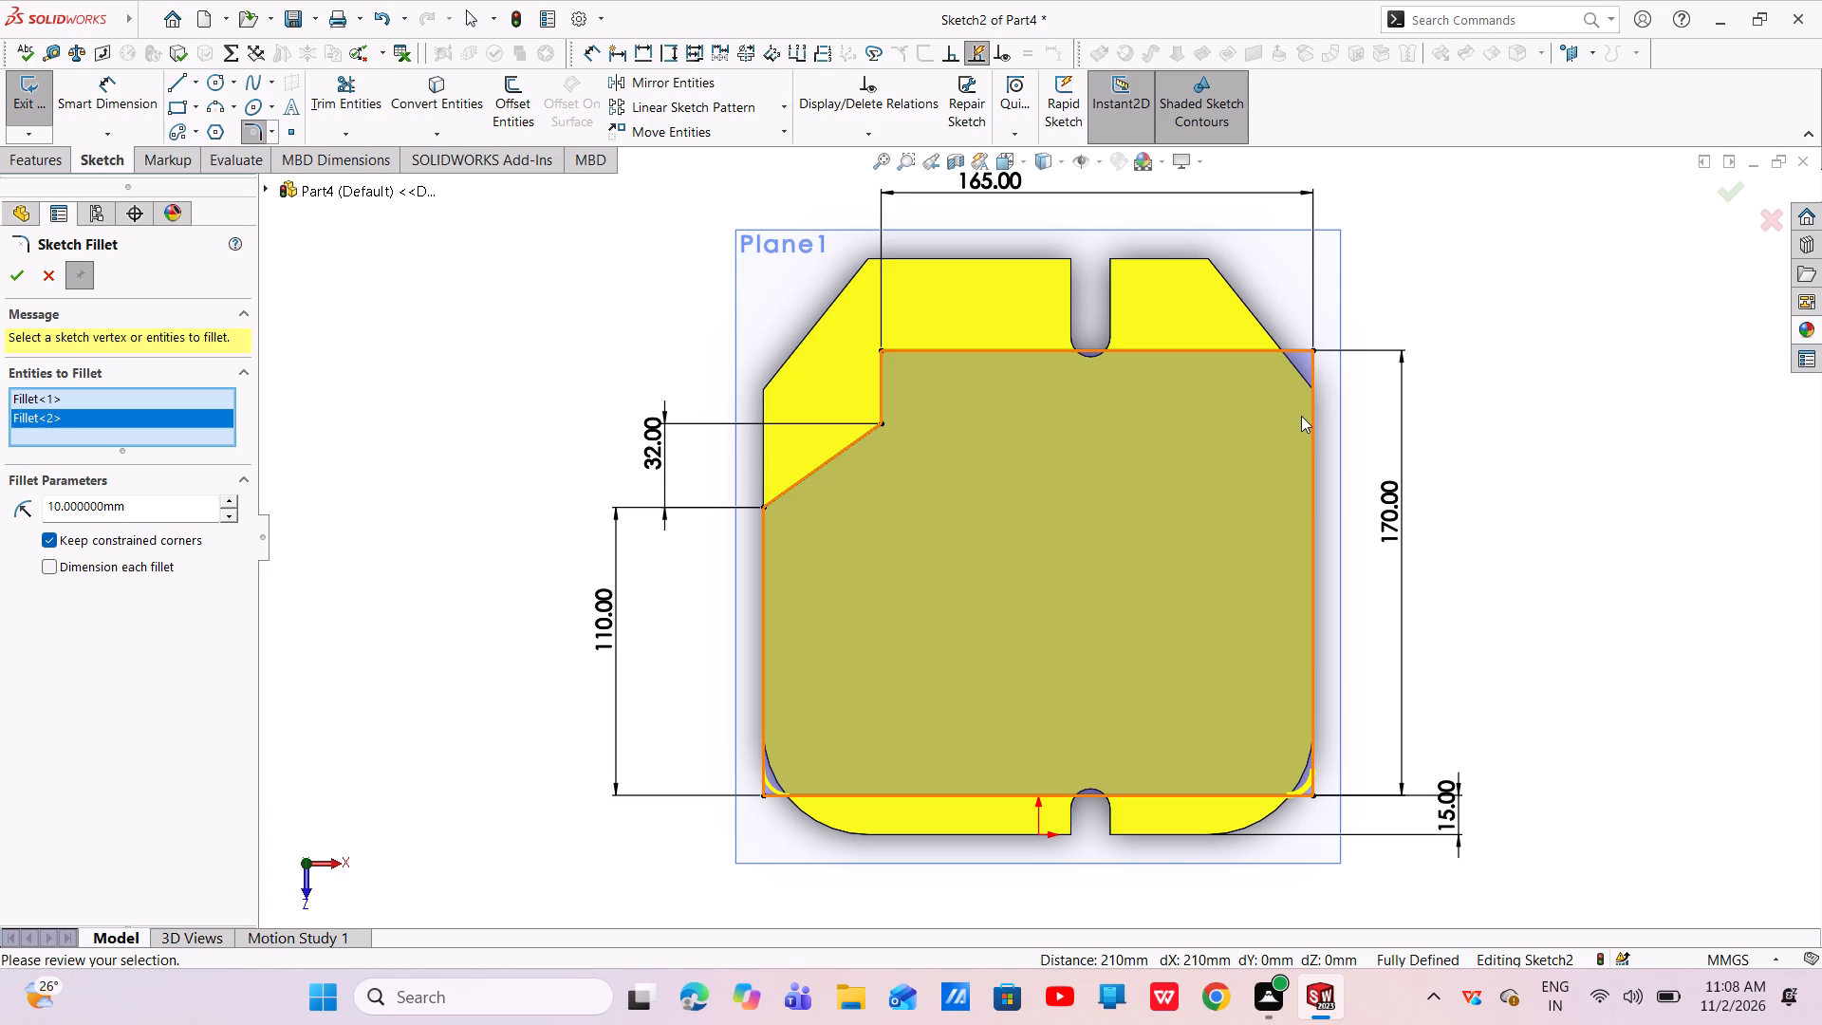
left_click(1318, 354)
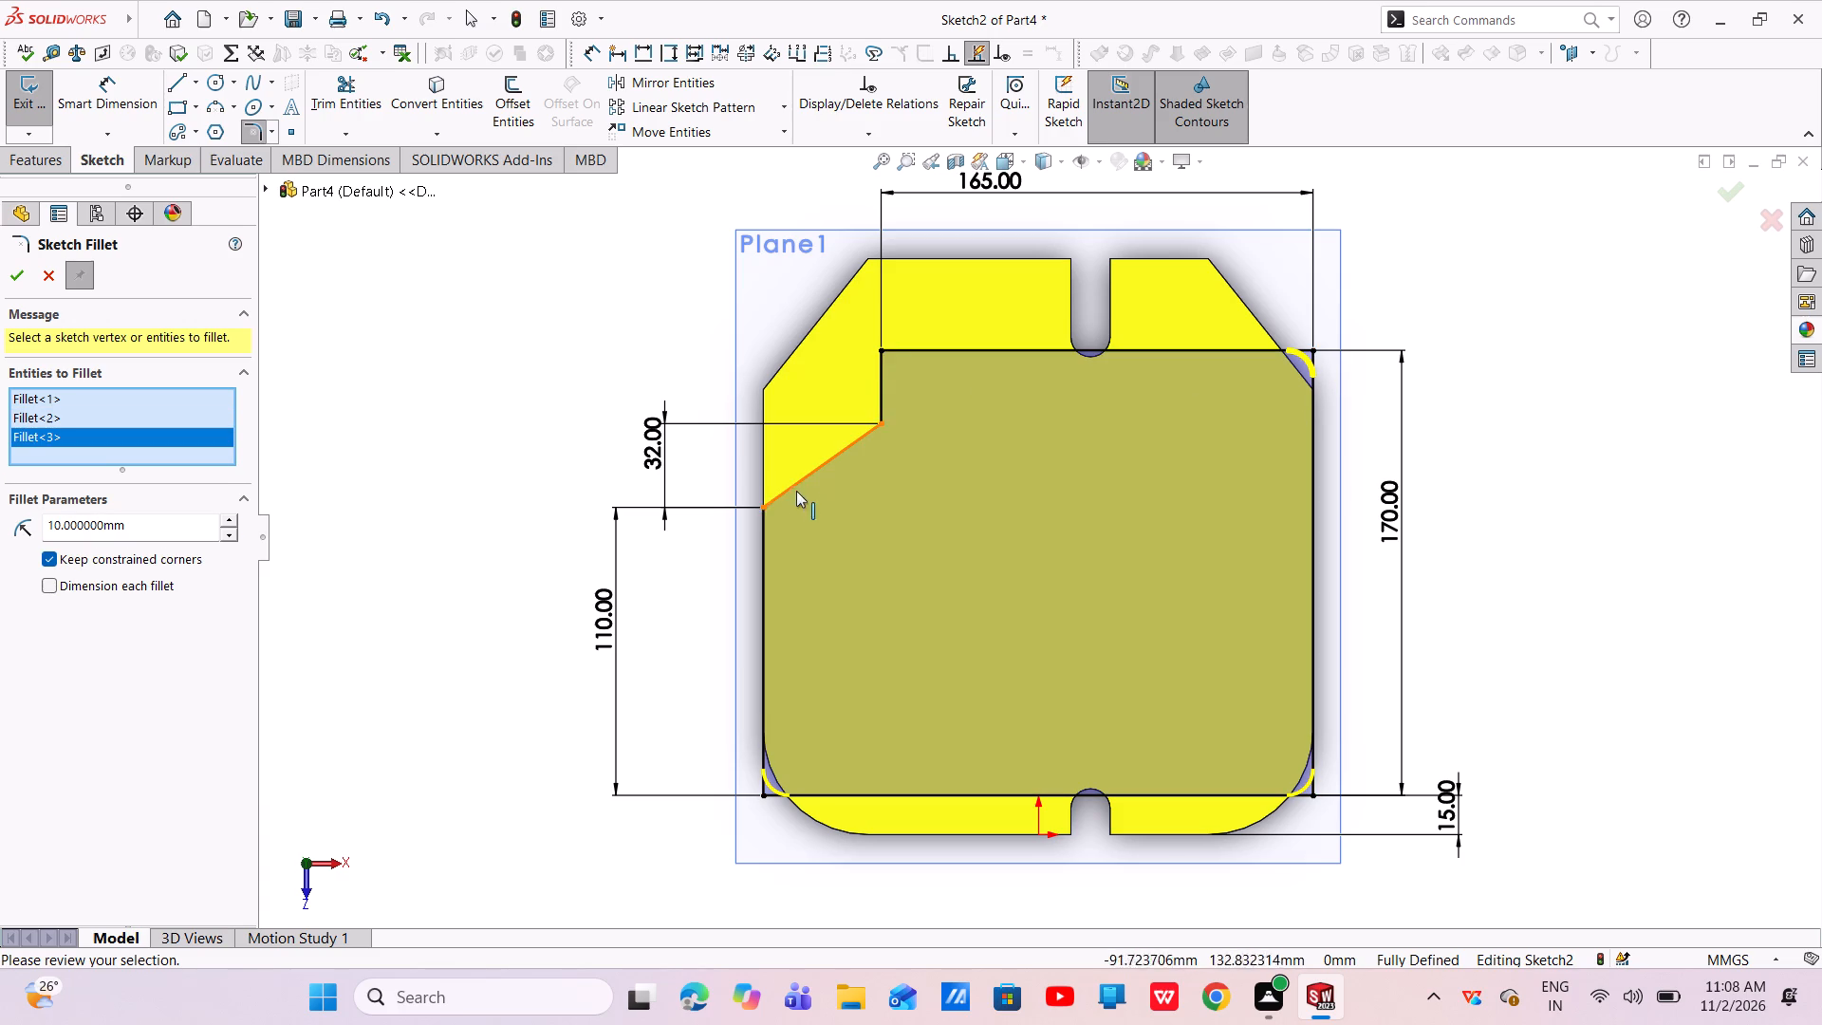
scroll(769, 512, "down", 3)
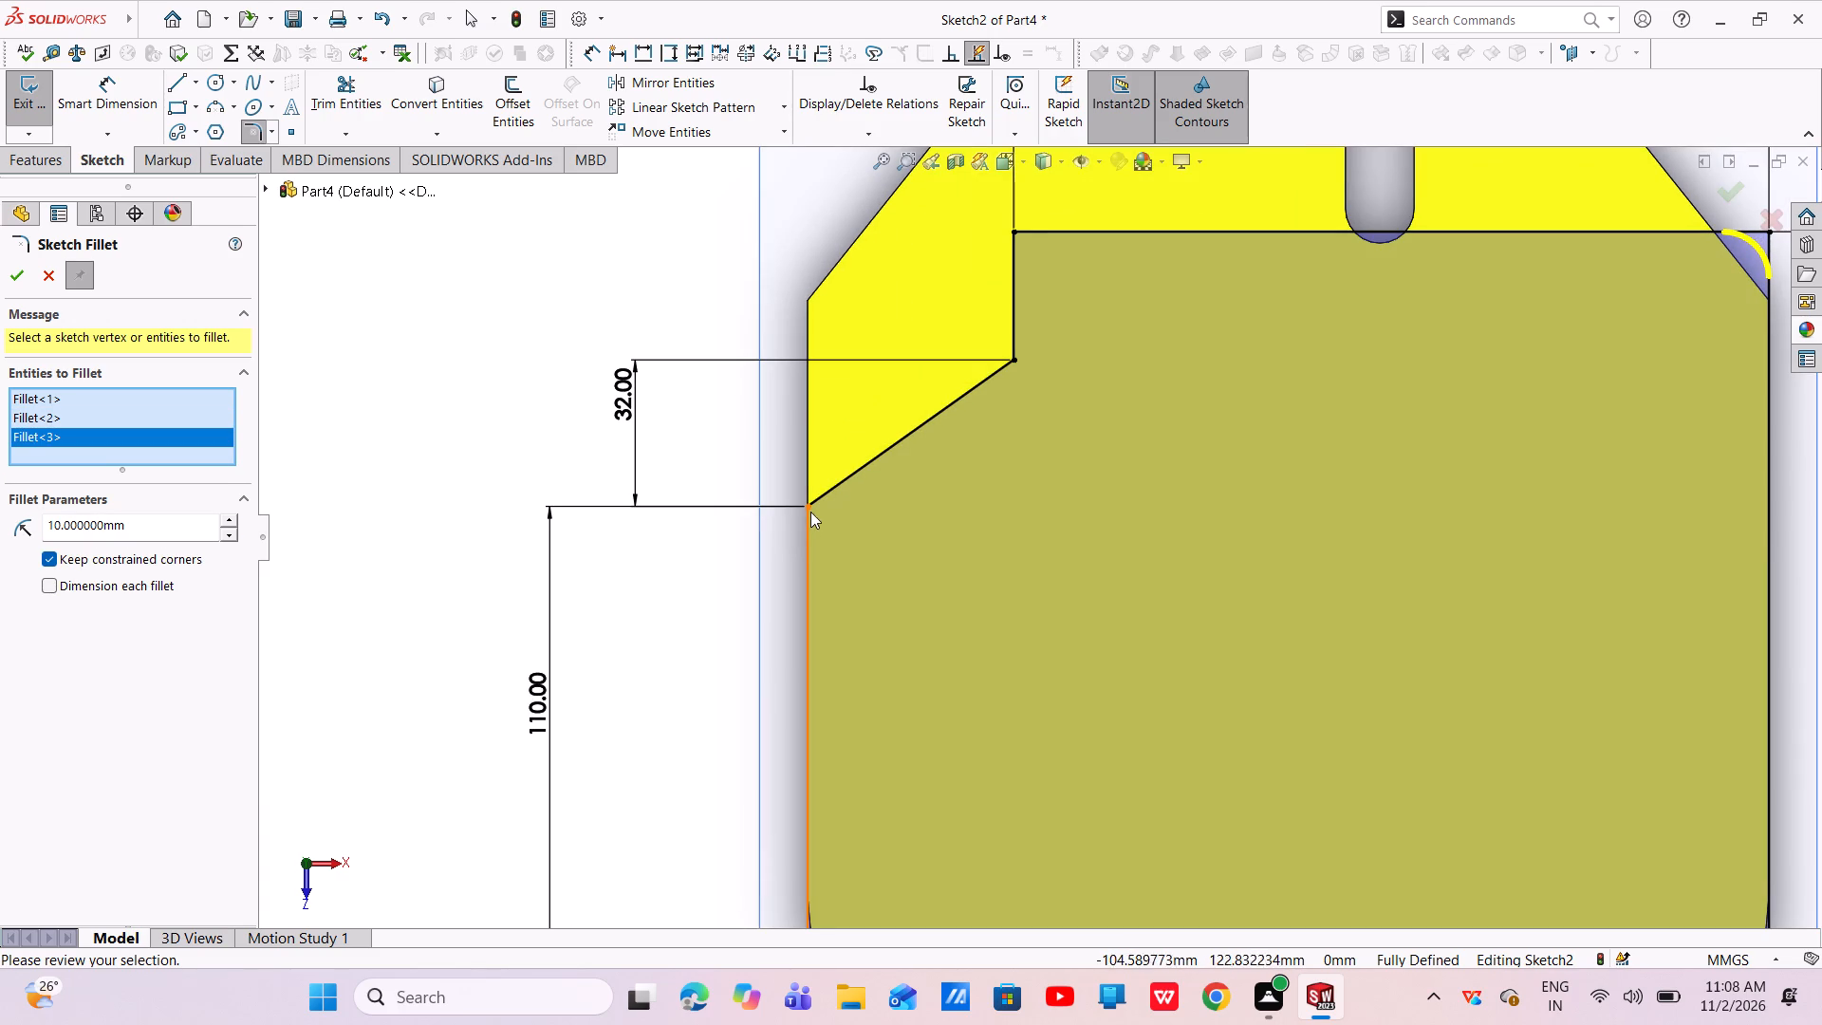
left_click(810, 511)
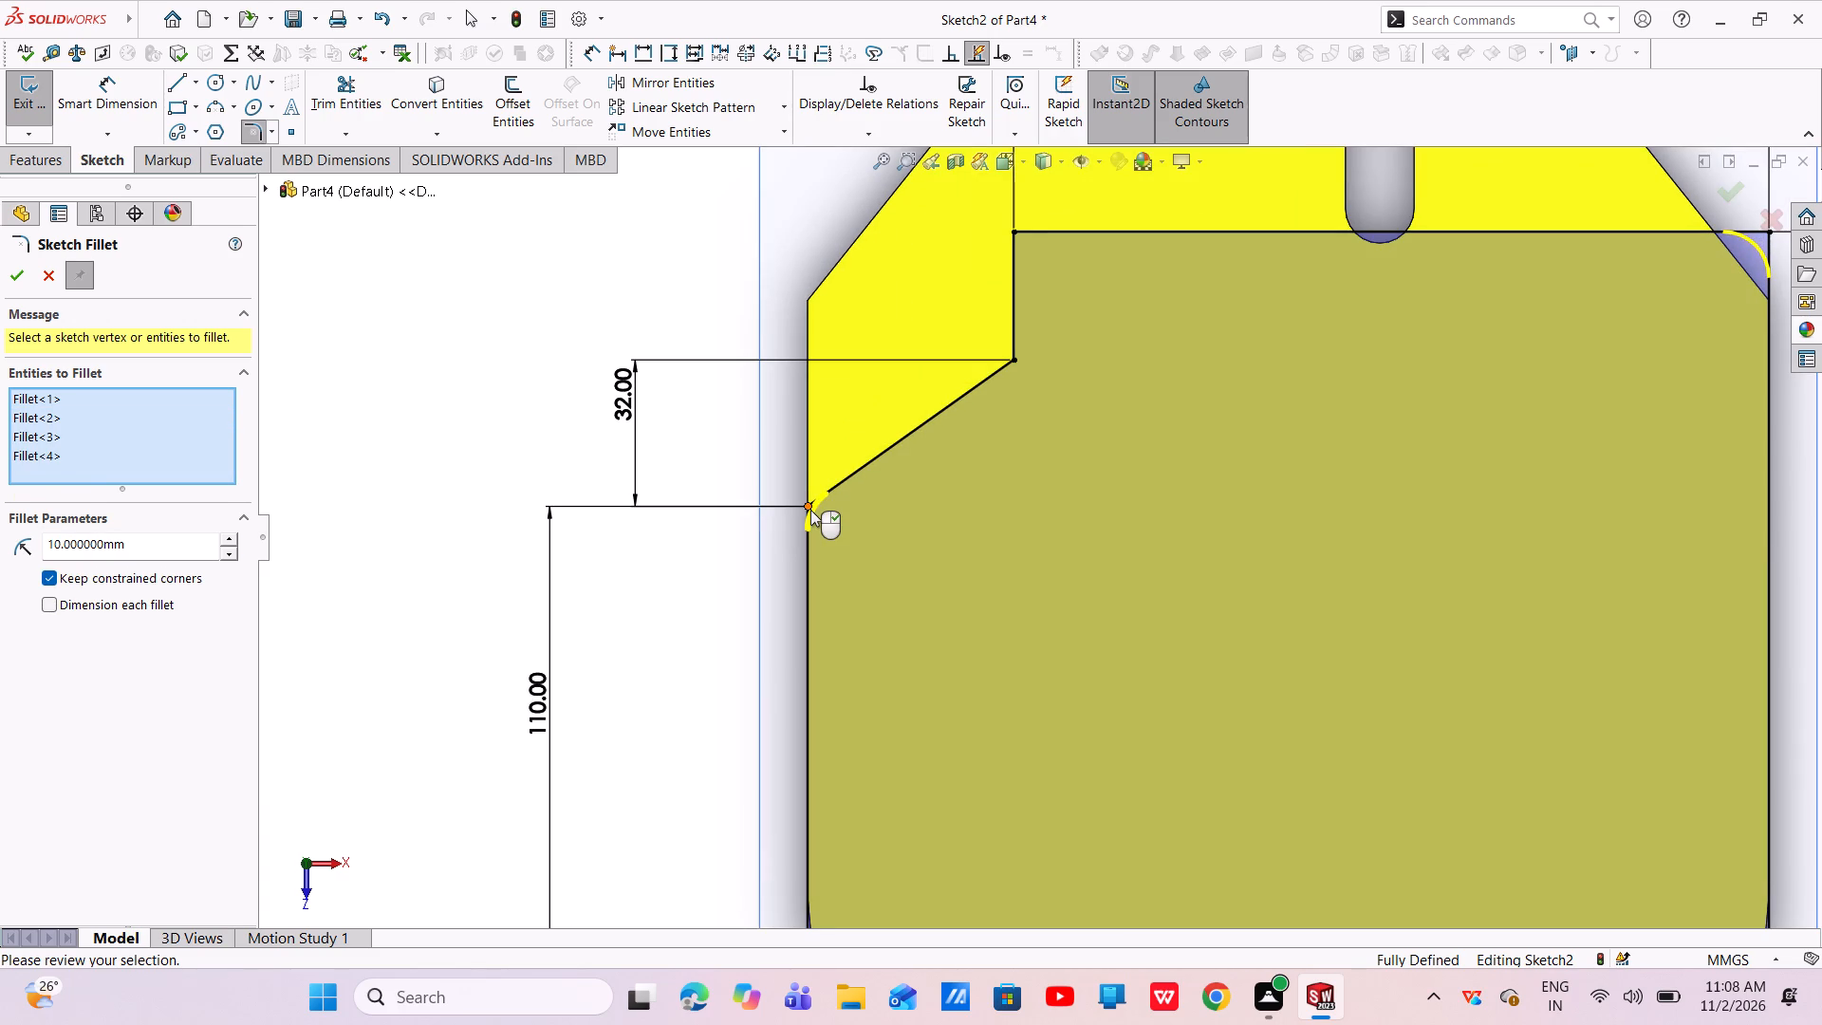
right_click(810, 510)
scroll(922, 568, "up", 3)
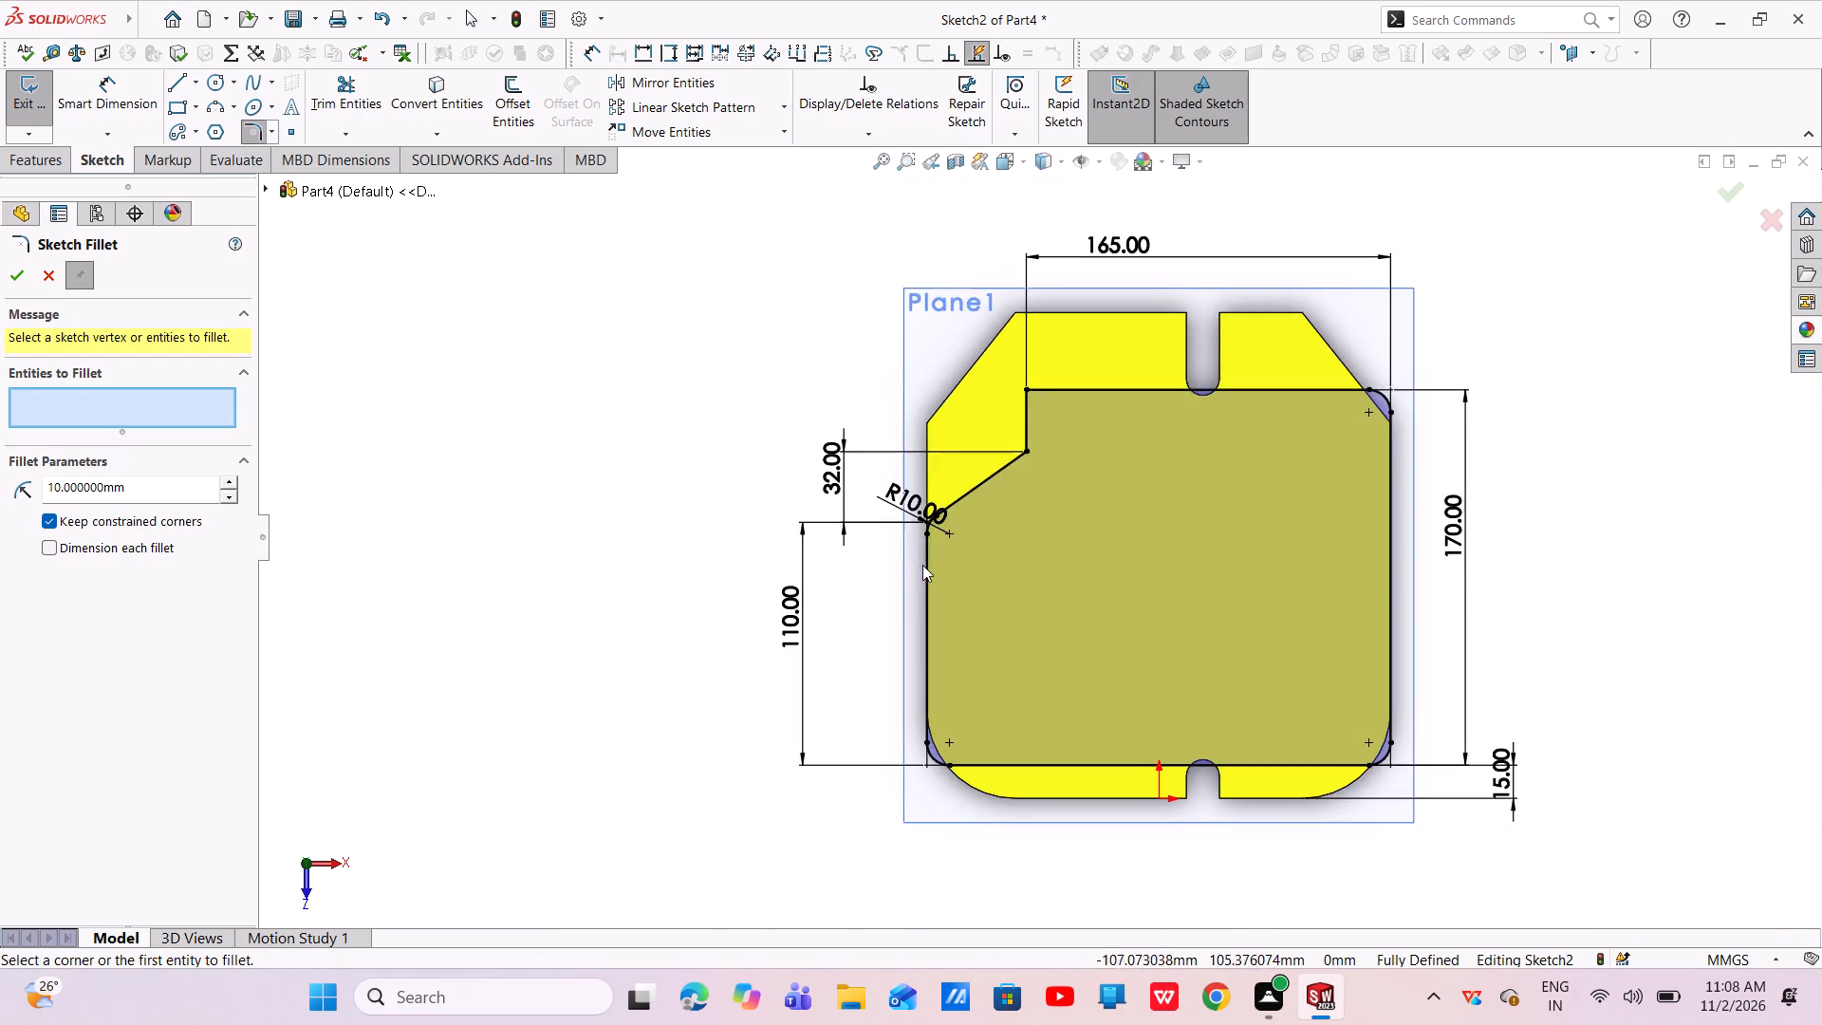
scroll(922, 565, "up", 3)
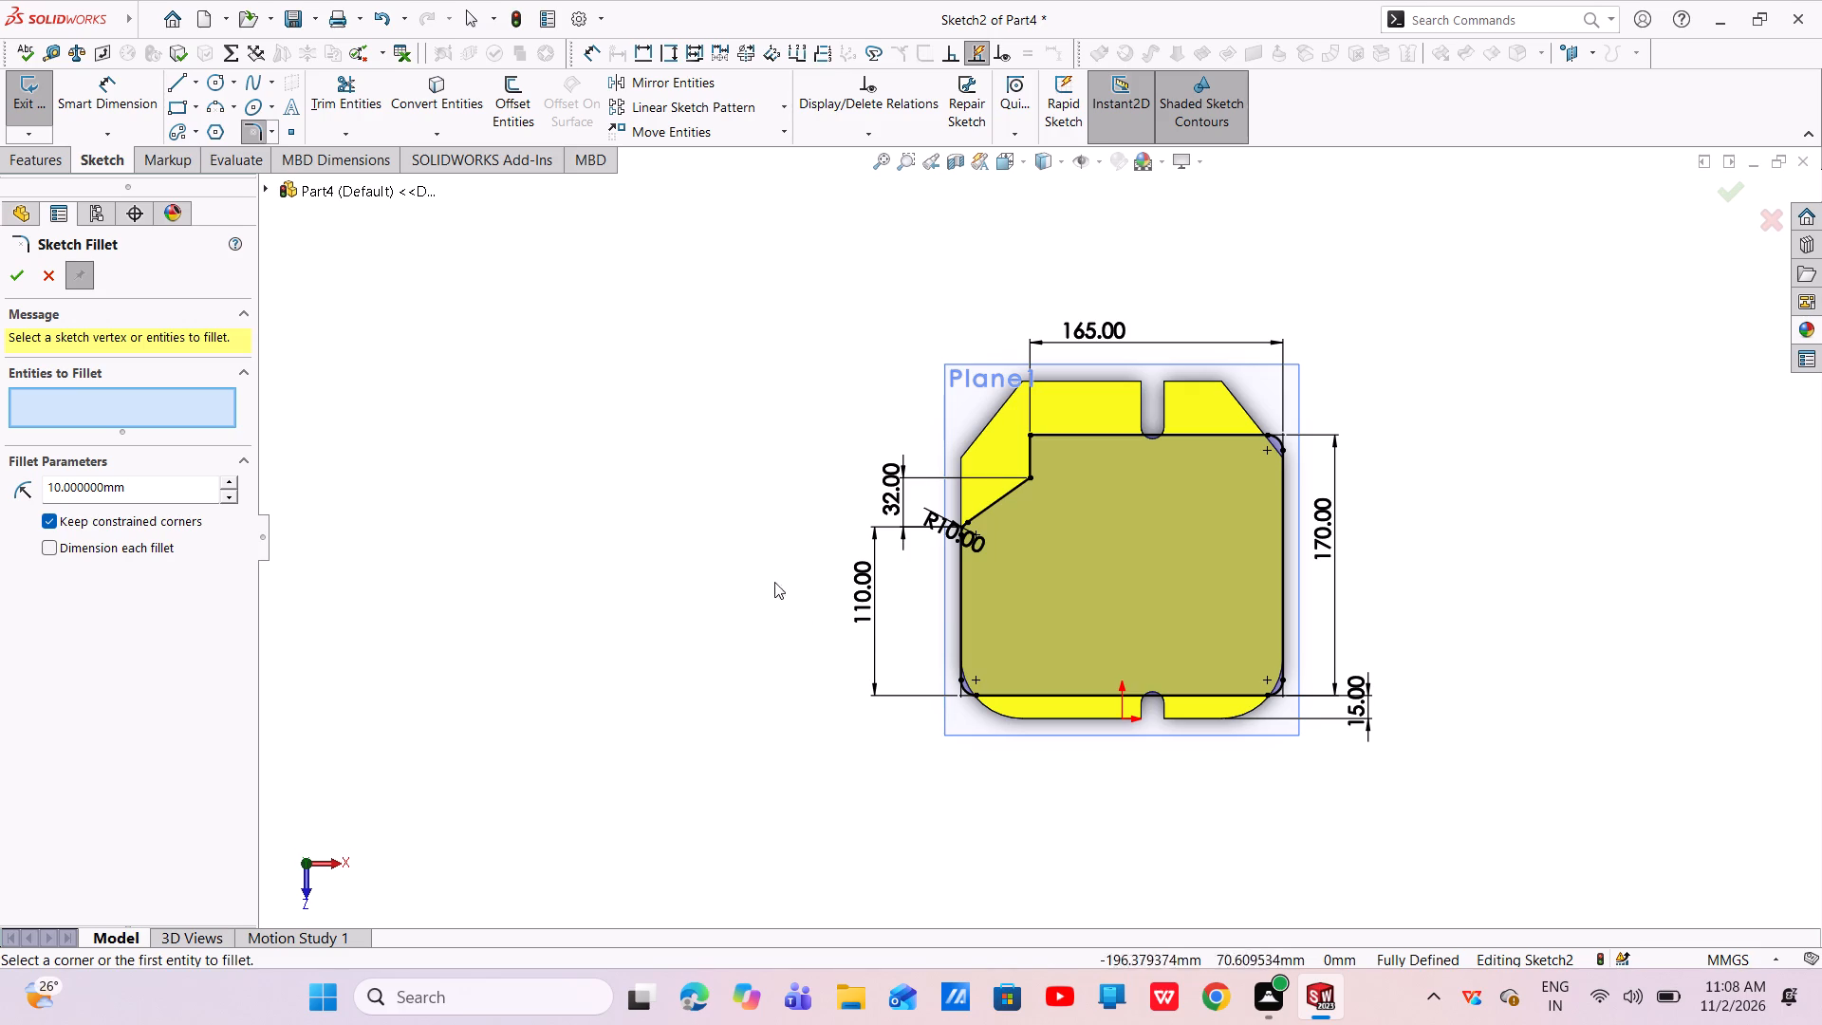
left_click(18, 275)
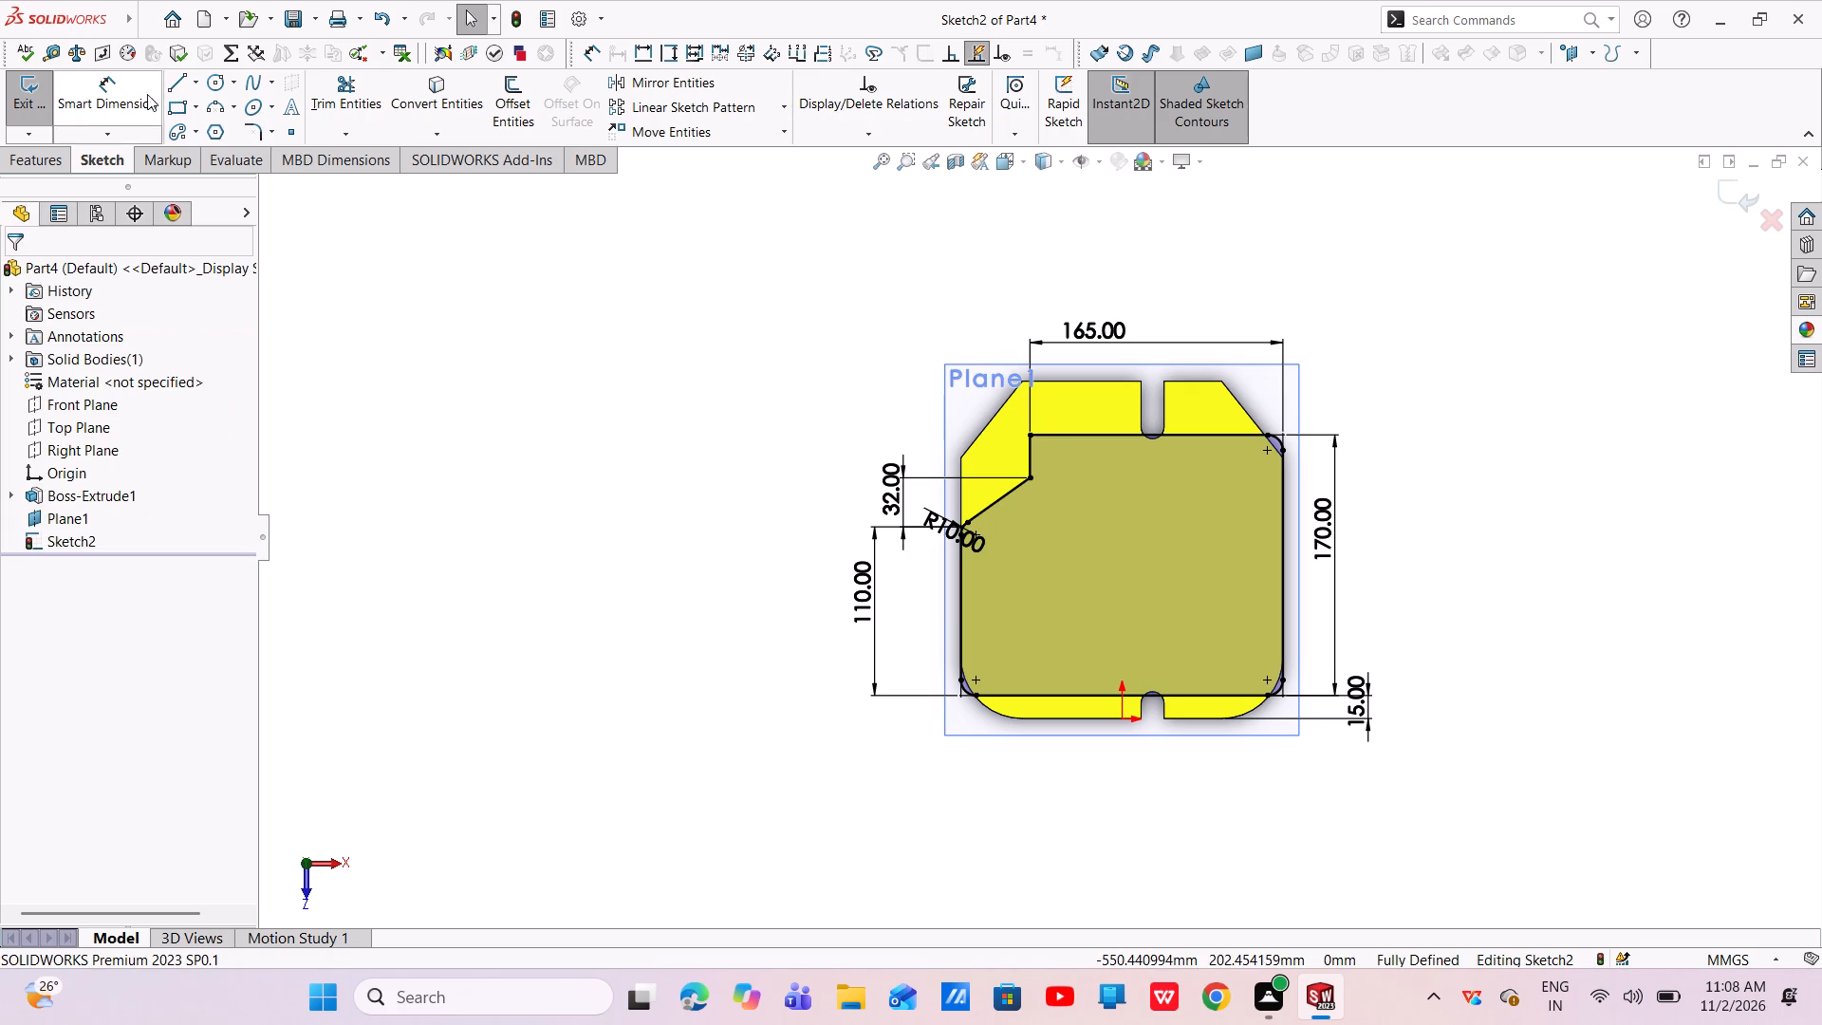
Sketch a closed five-sided line profile inside the outer one, with a sloped upper-left corner and a right side about 95 mm long.
left_click(169, 79)
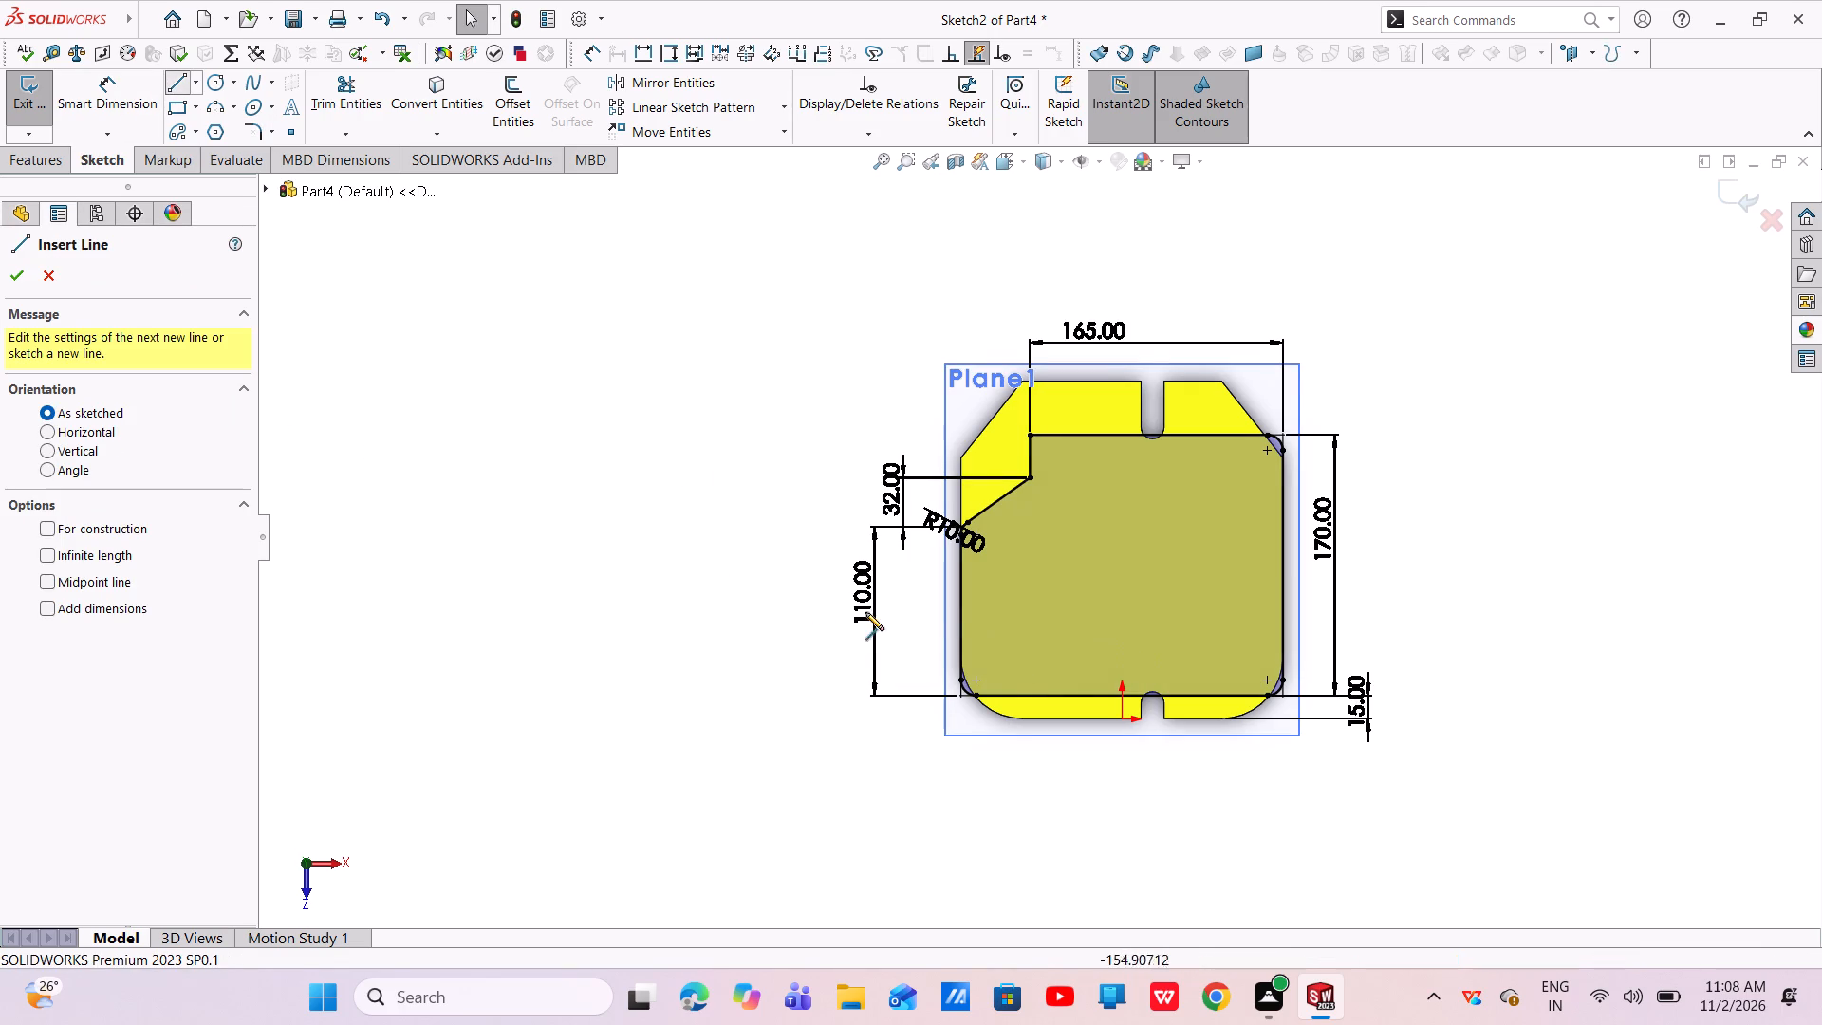
left_click(1026, 667)
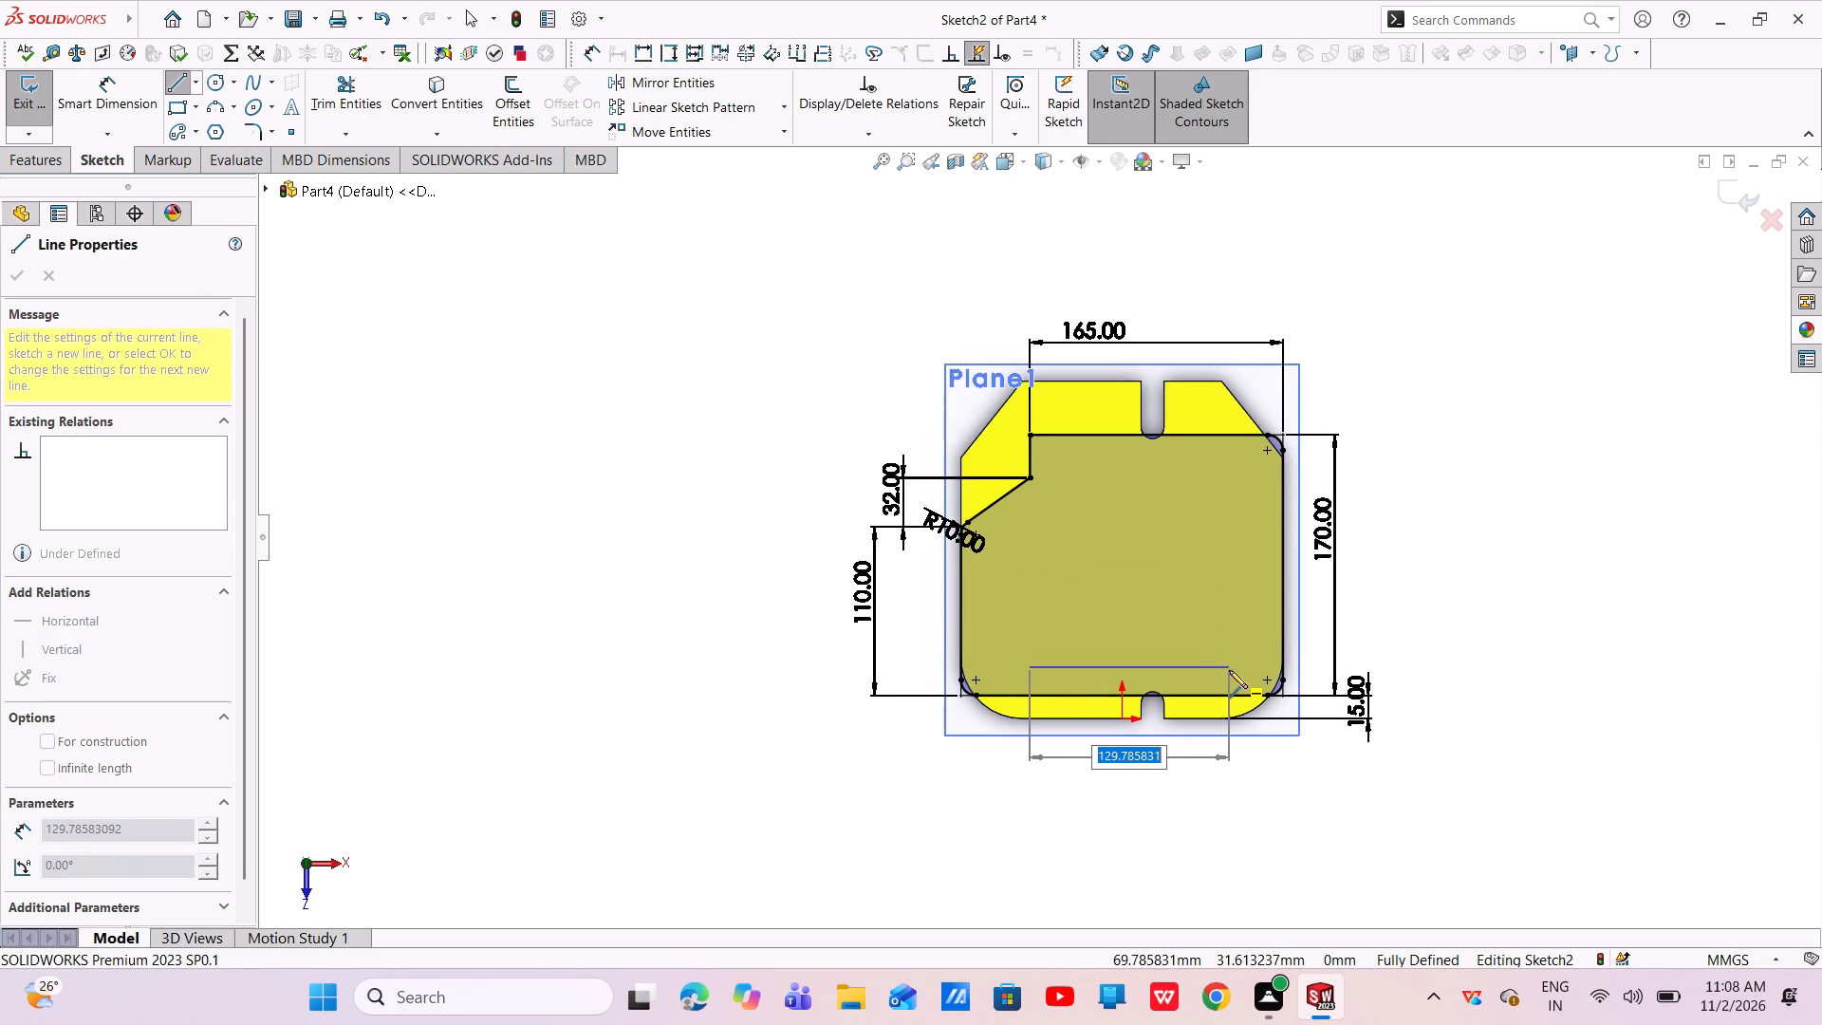
left_click(1236, 629)
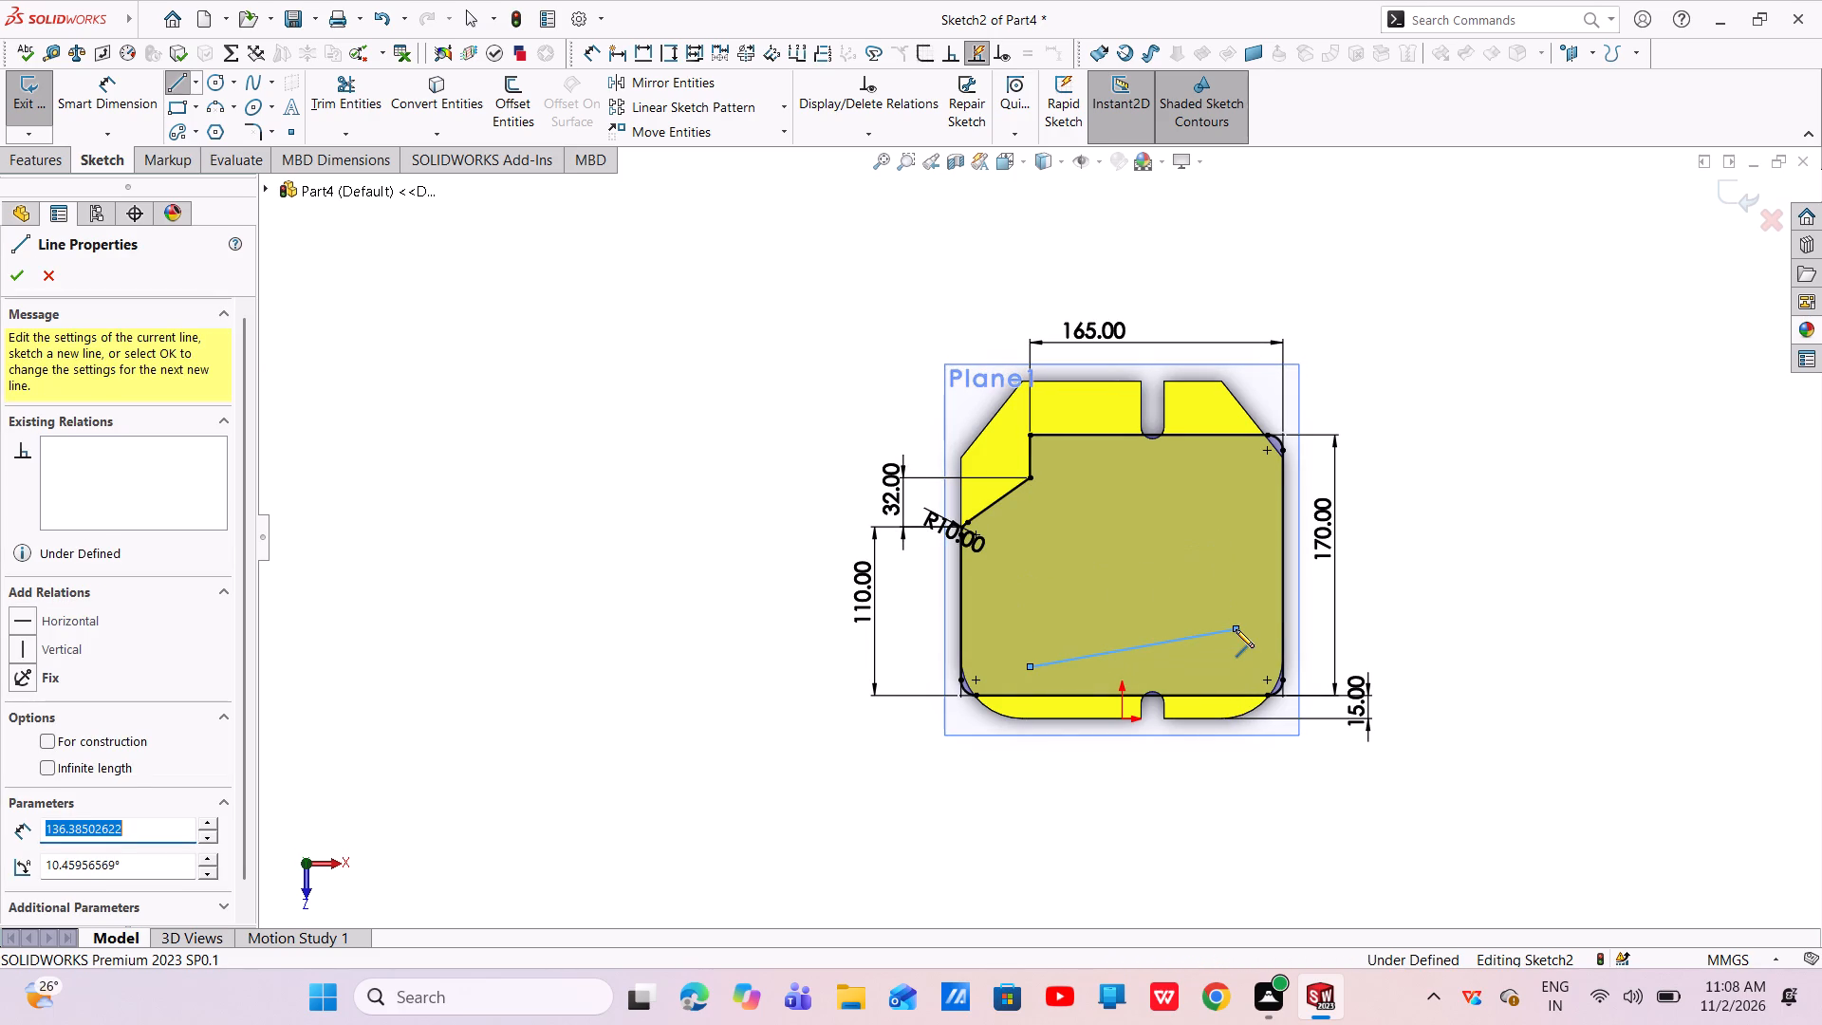
left_click(1234, 484)
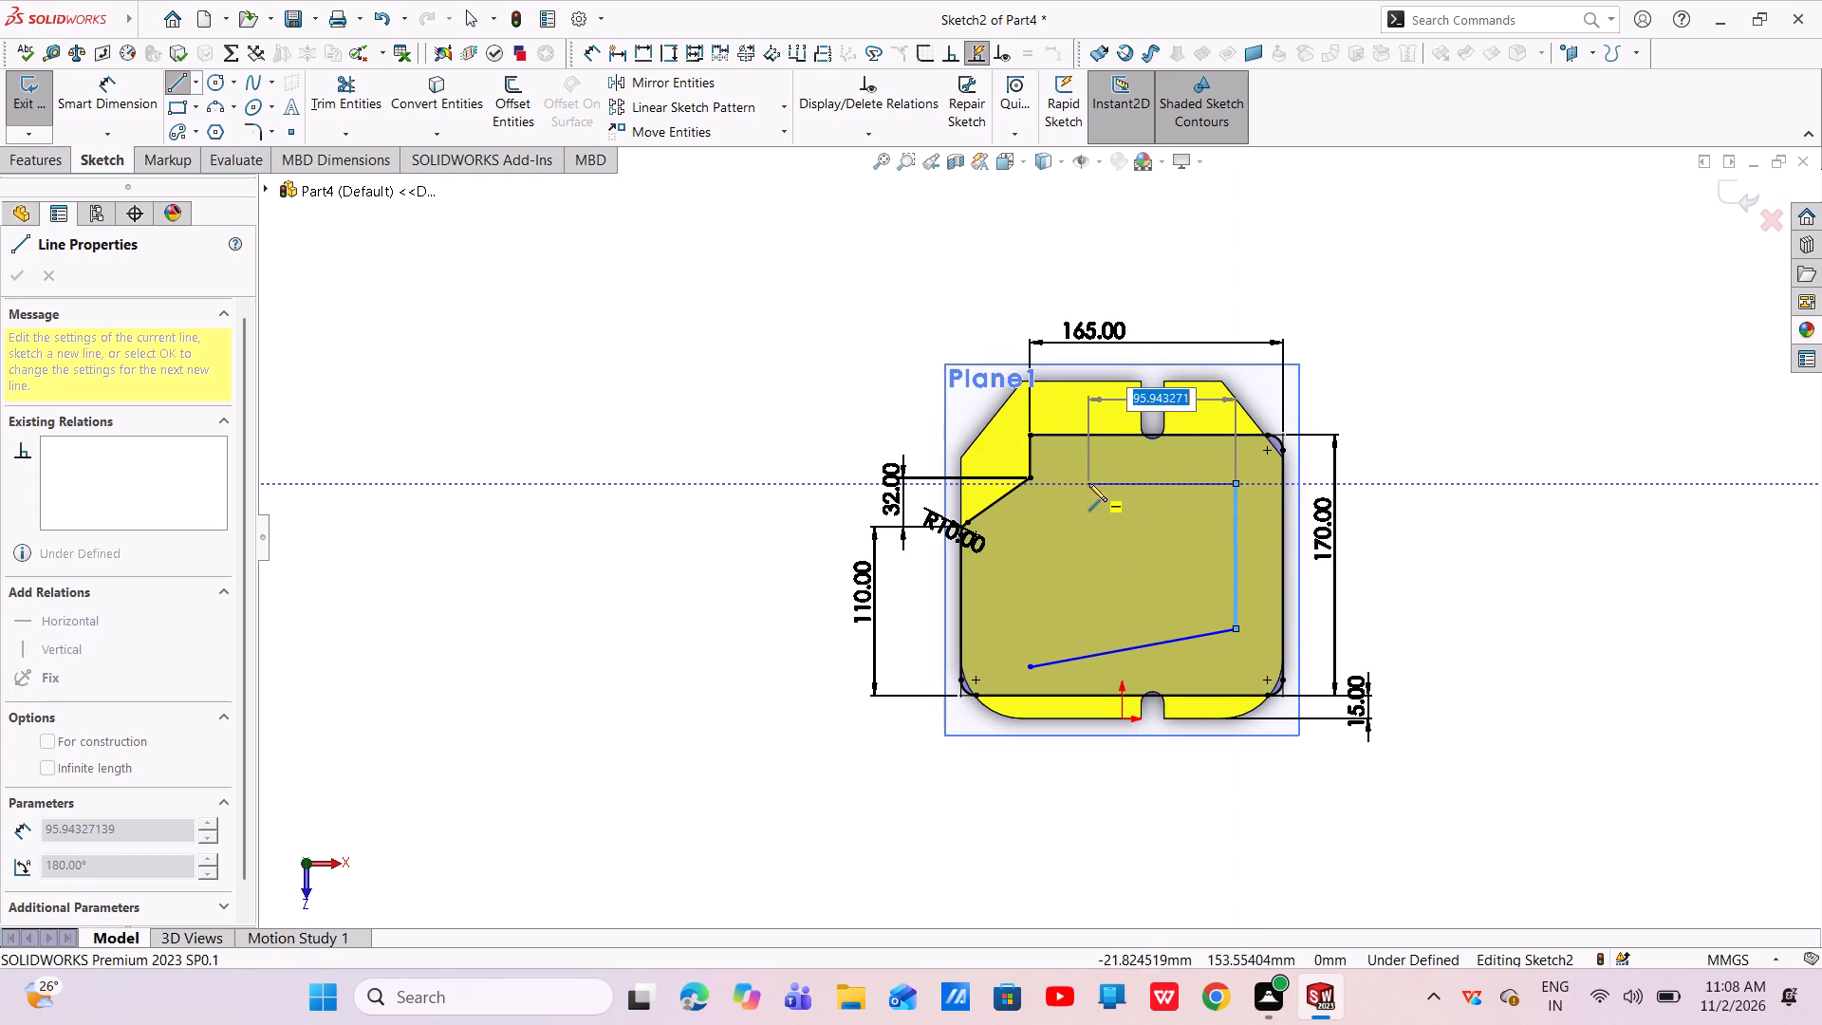
left_click(1088, 483)
left_click(1015, 532)
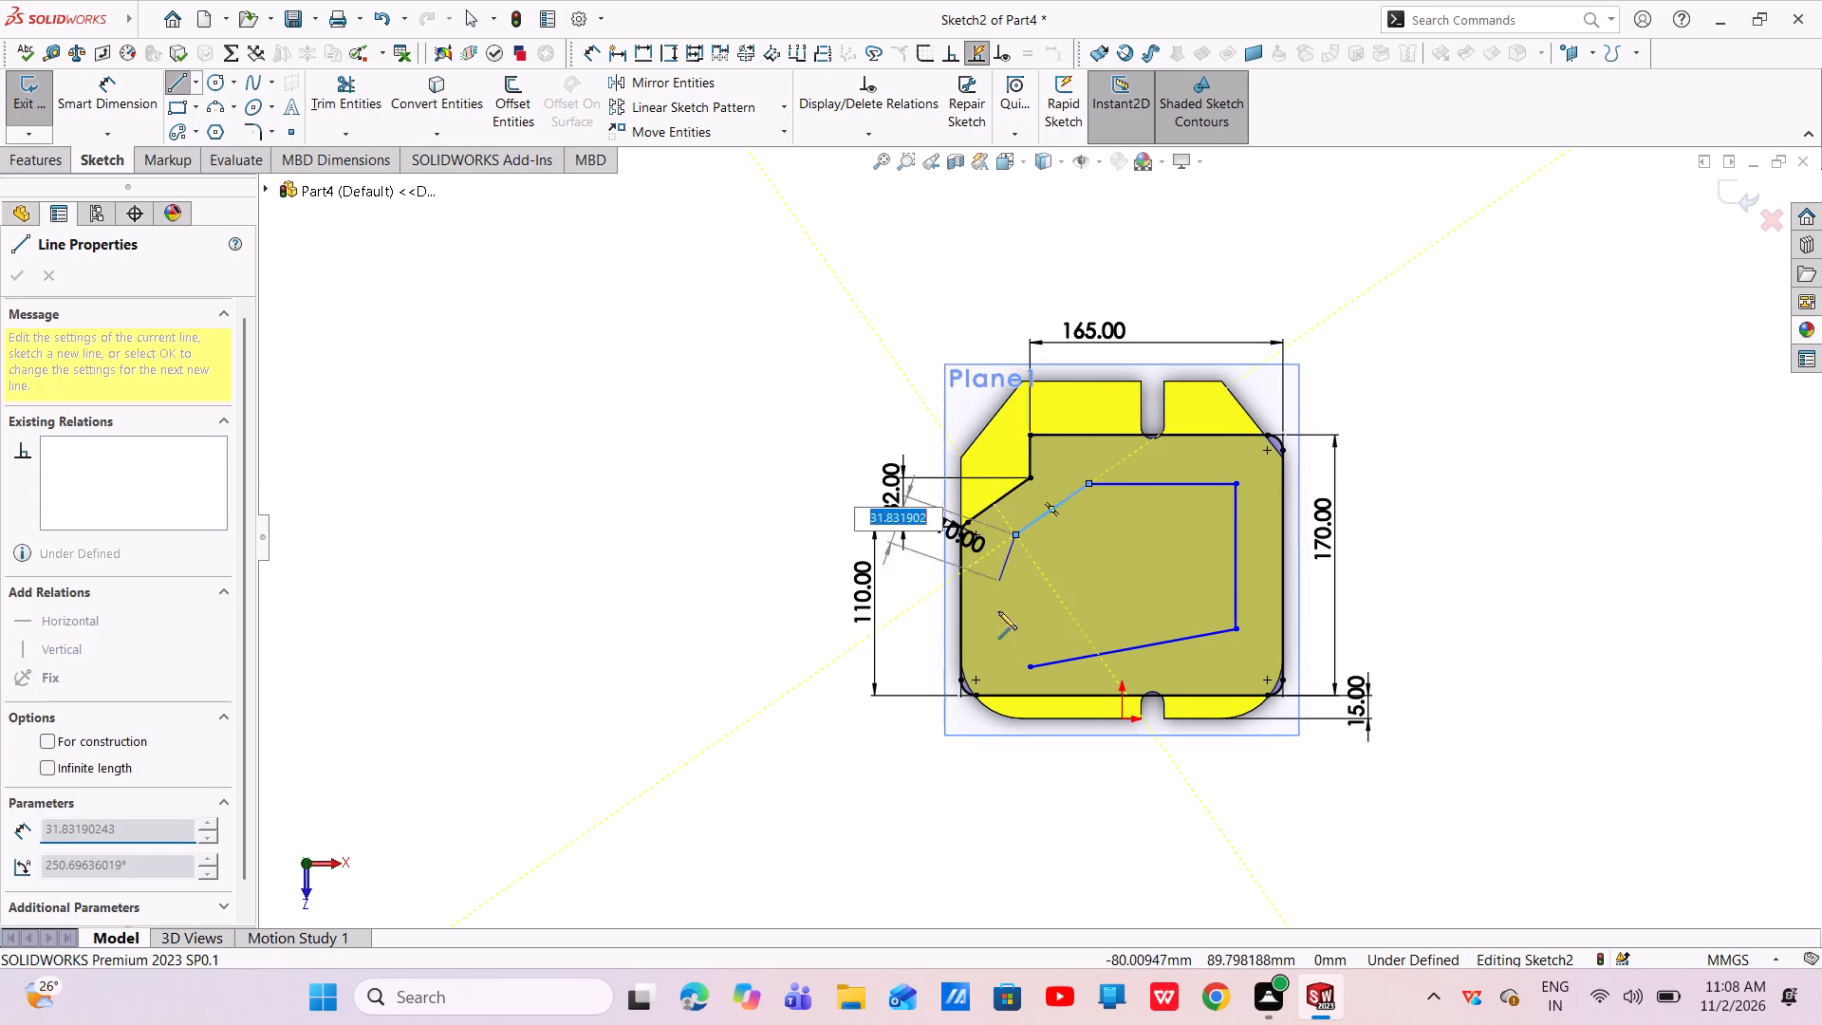
left_click(1025, 663)
right_click(1025, 663)
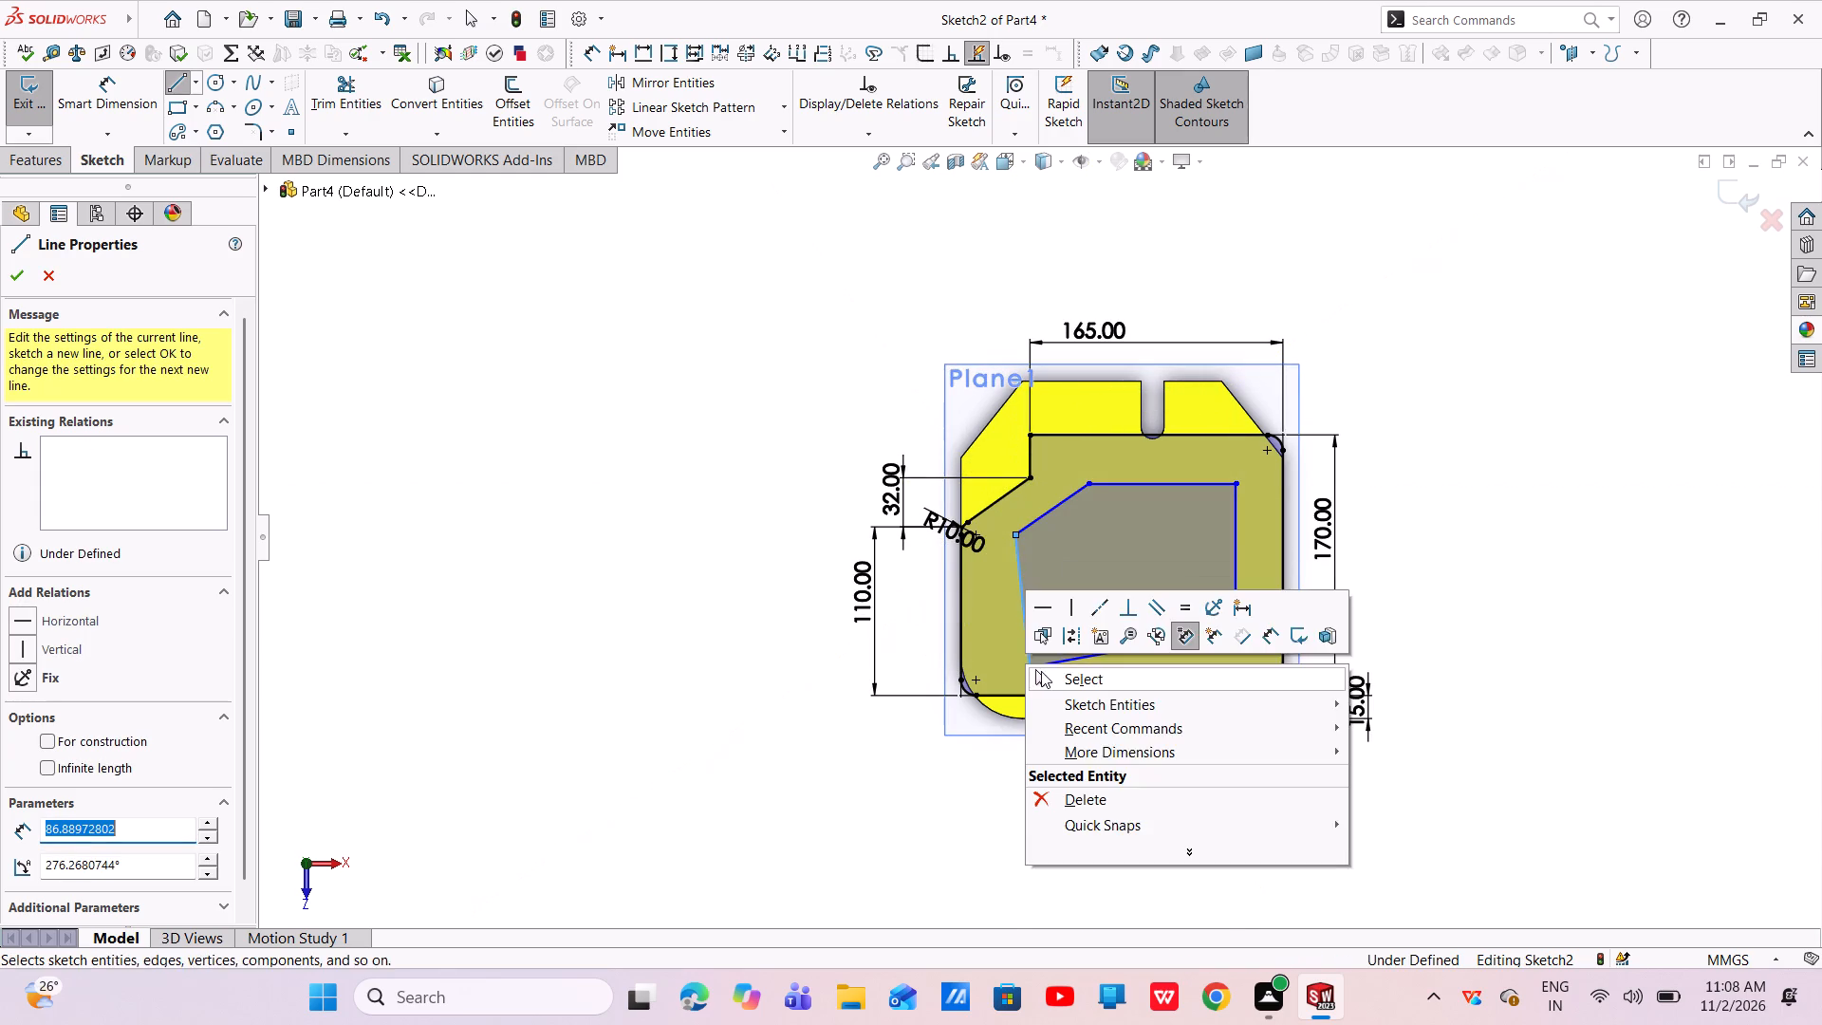
left_click(1041, 671)
Make the inner profile's bottom line horizontal and its left line vertical.
left_click(1143, 646)
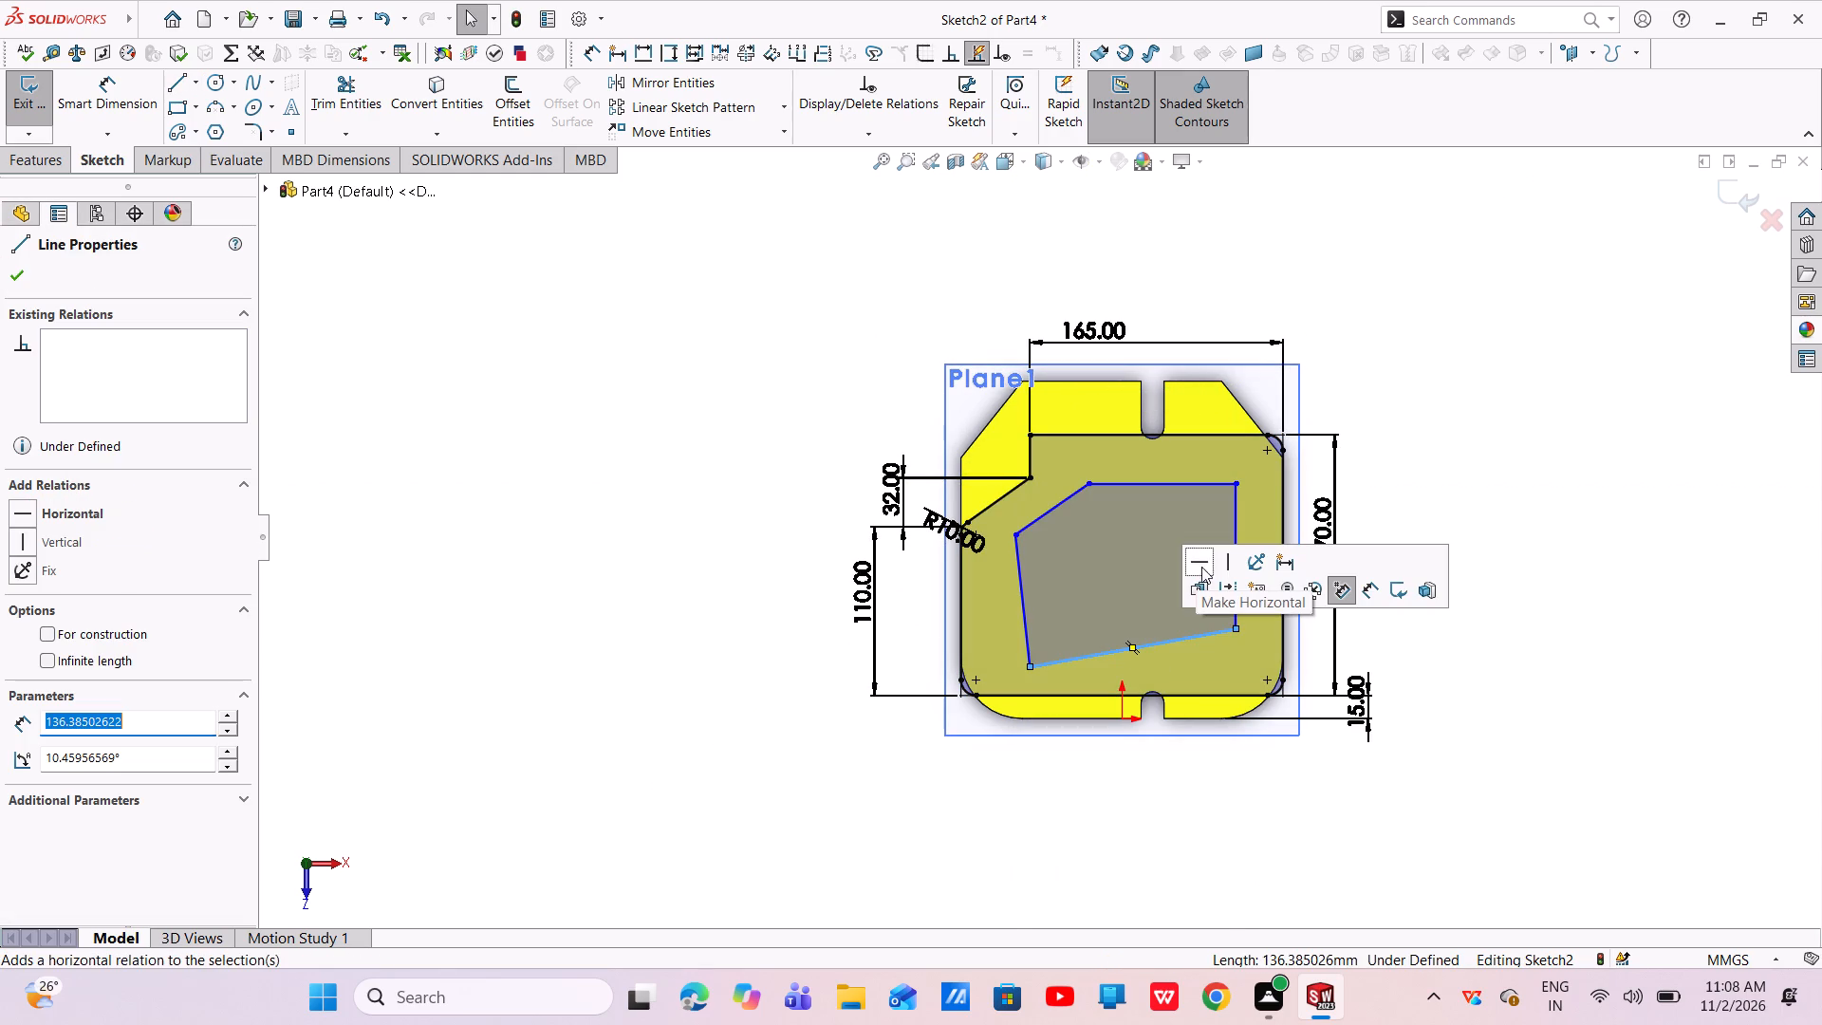
left_click(1209, 556)
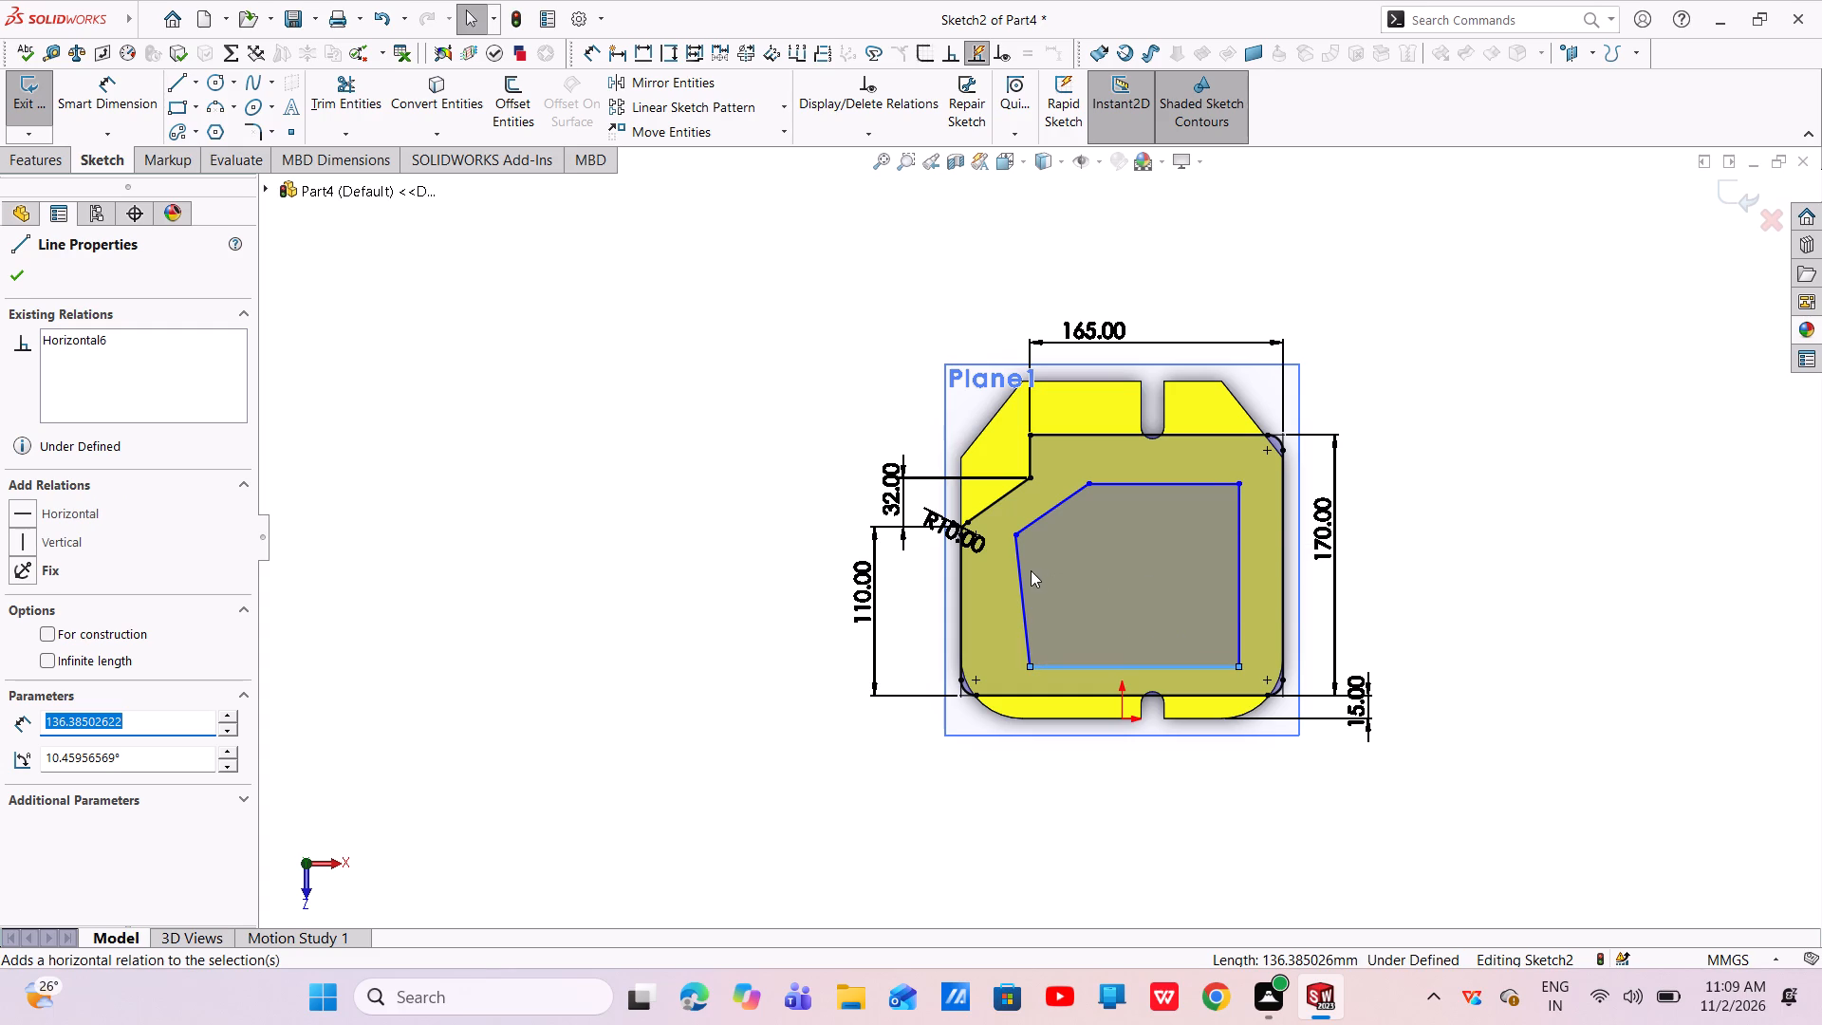
left_click(1019, 570)
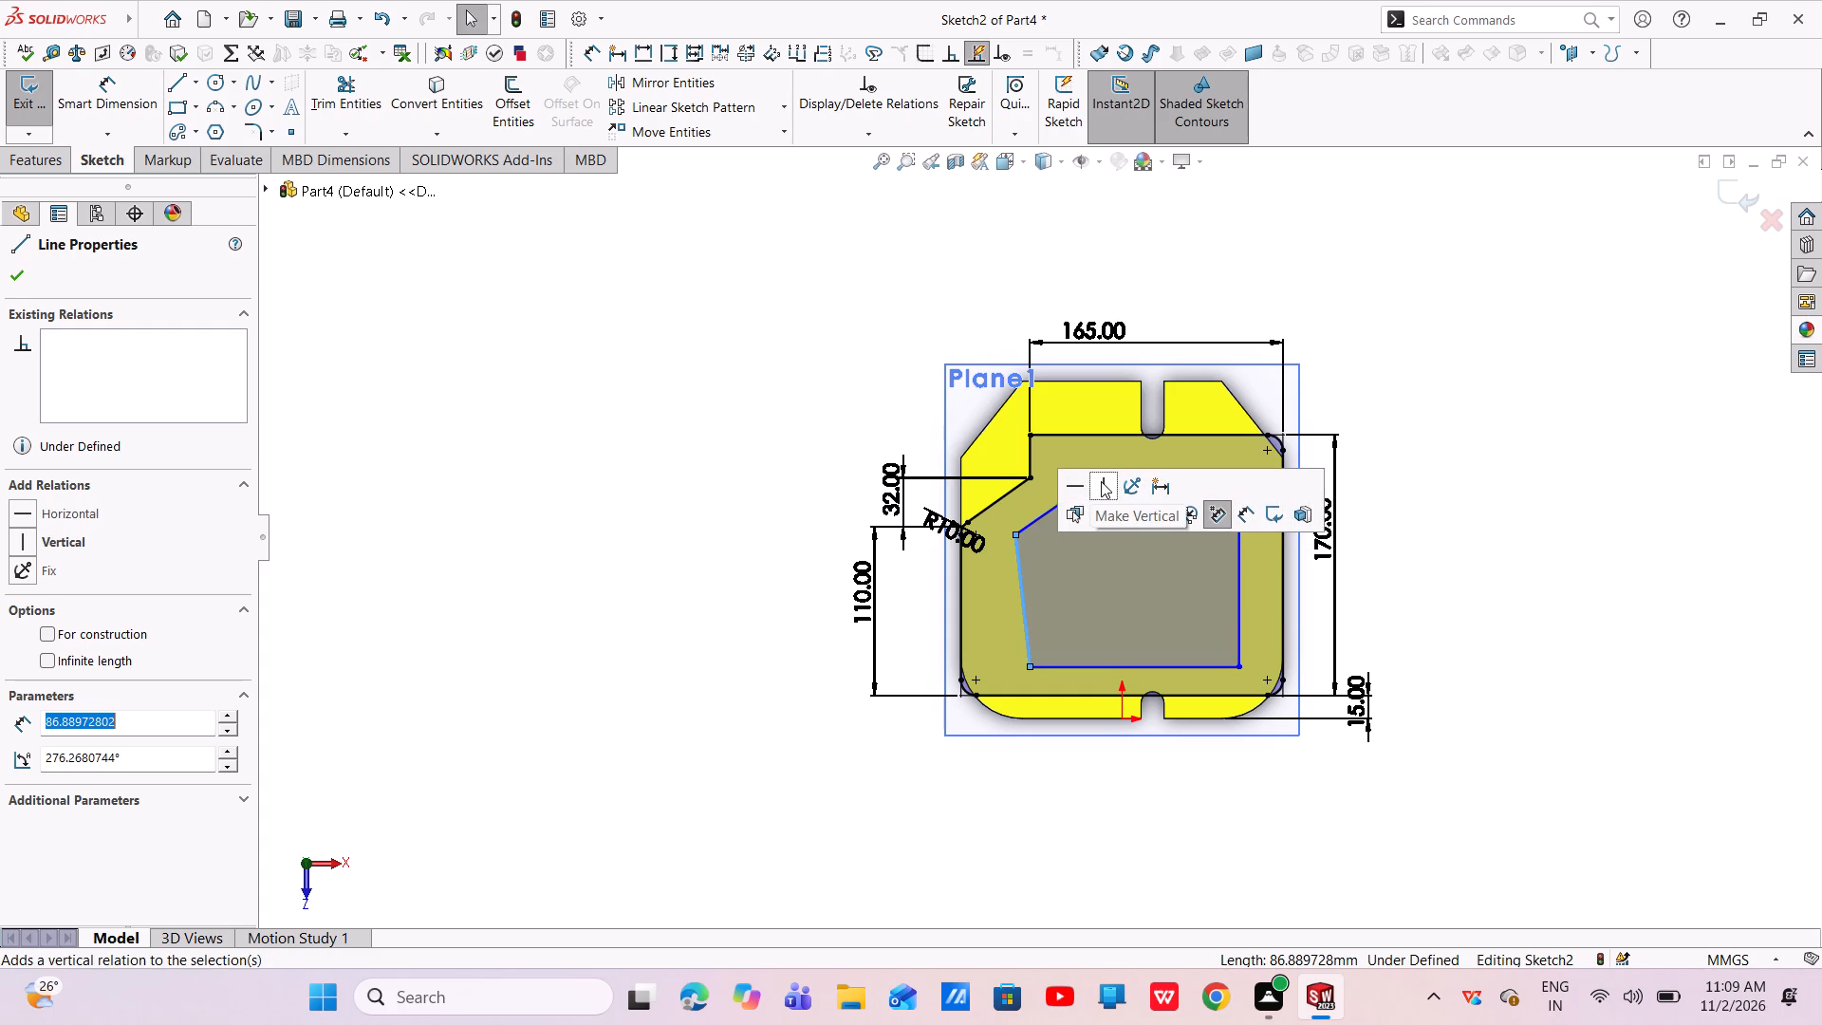
left_click(1101, 481)
left_click(771, 656)
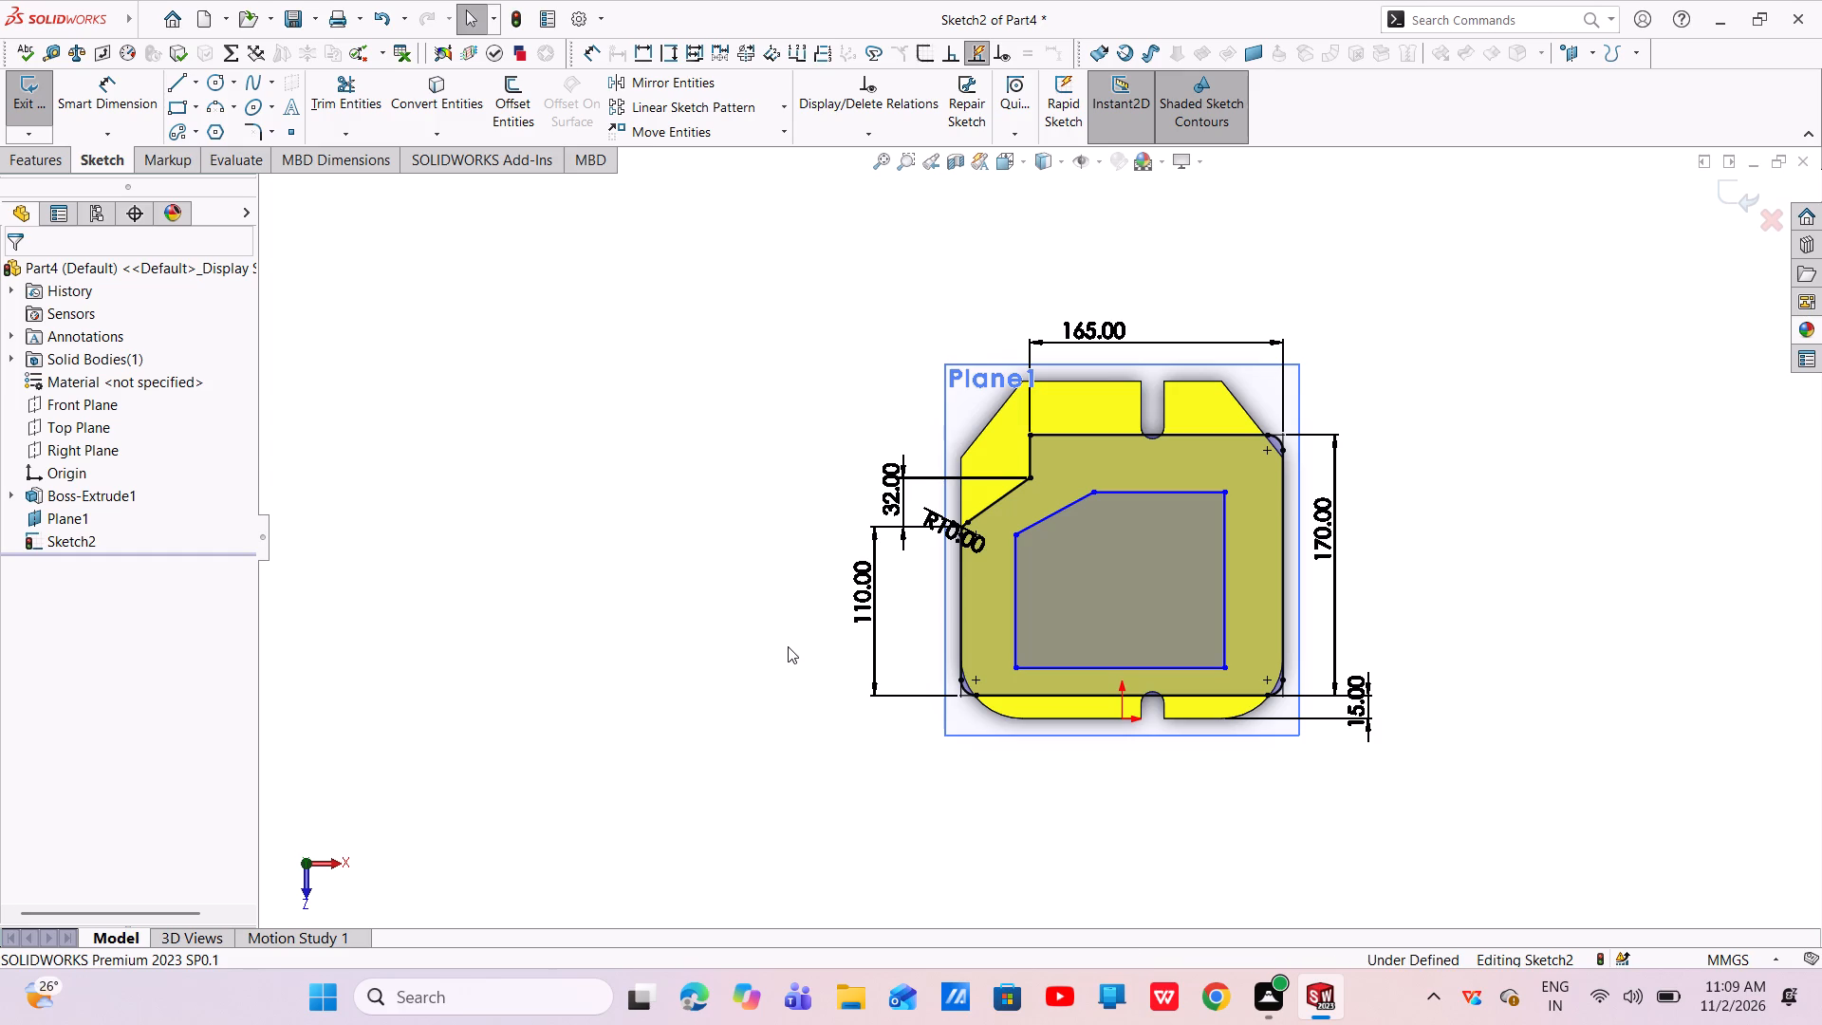
Move the inner profile's left vertical line outward, toward the outer profile's left edge, leaving it about 78 mm long.
scroll(1086, 533, "down", 2)
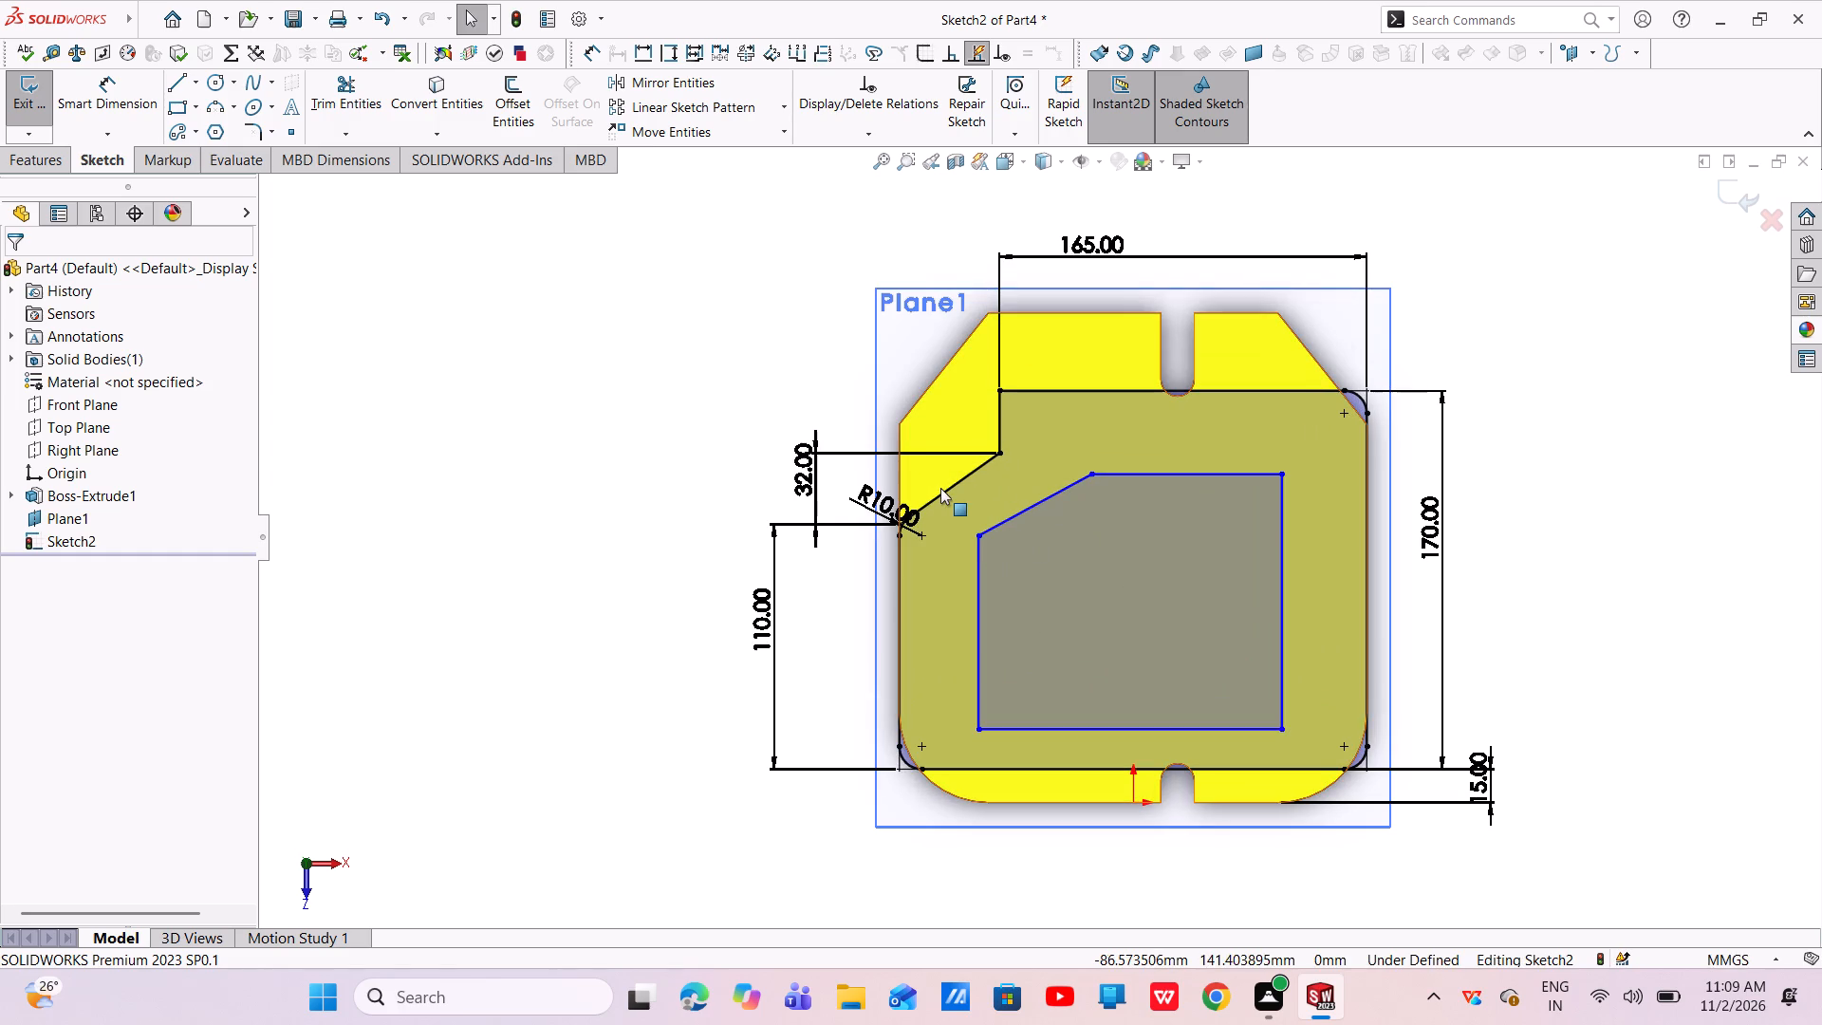
left_click_drag(978, 612, 957, 621)
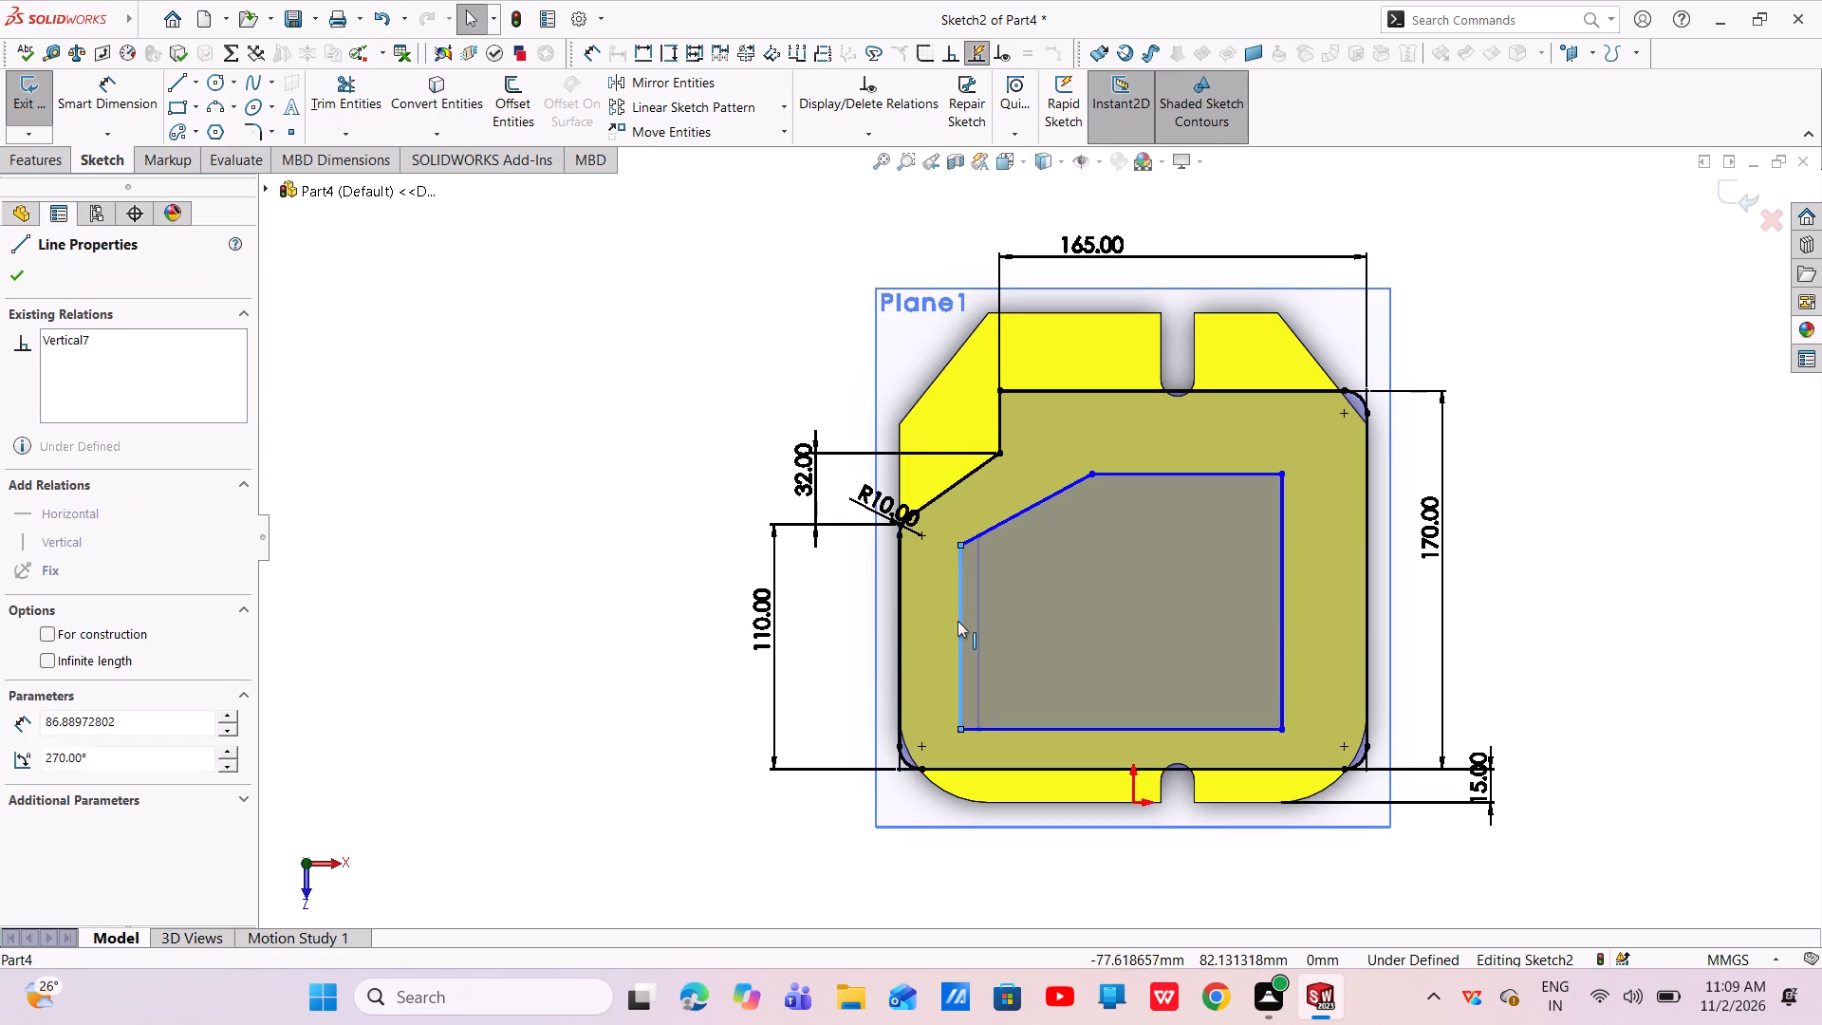
left_click_drag(957, 621, 943, 630)
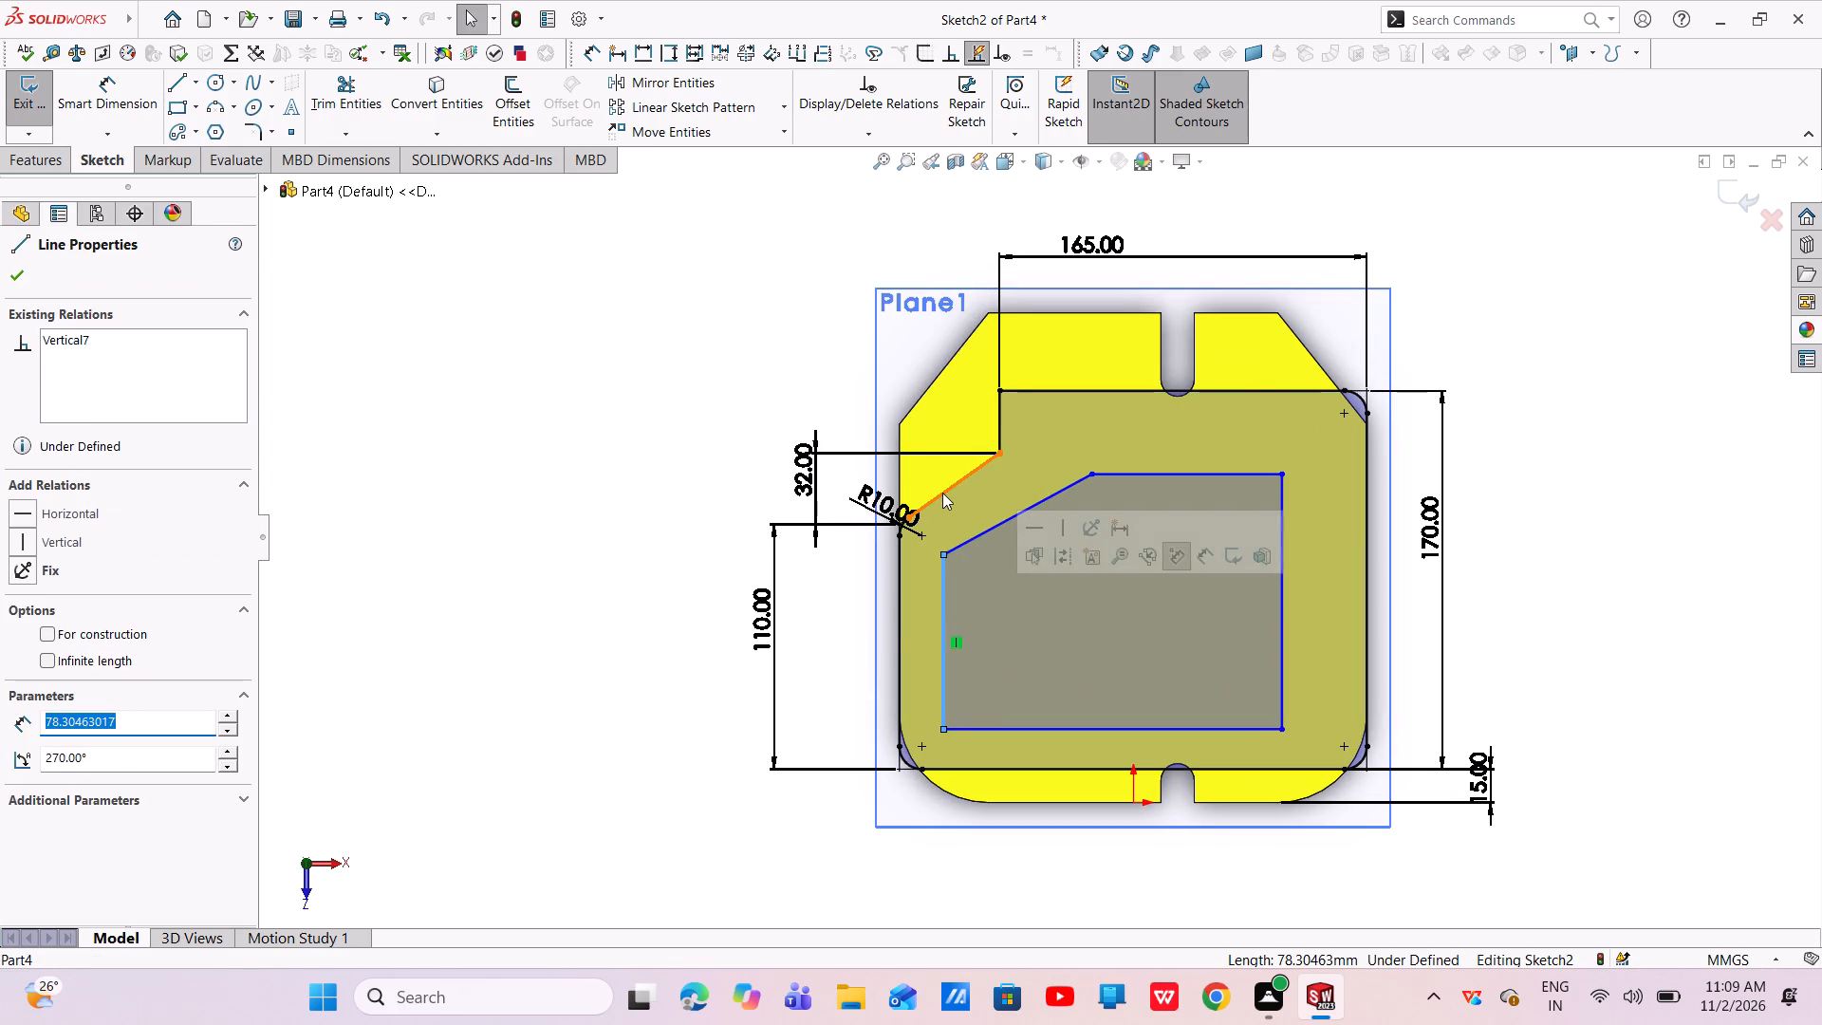
Make the inner profile's sloped line parallel to the outer profile's sloped line.
left_click(942, 493)
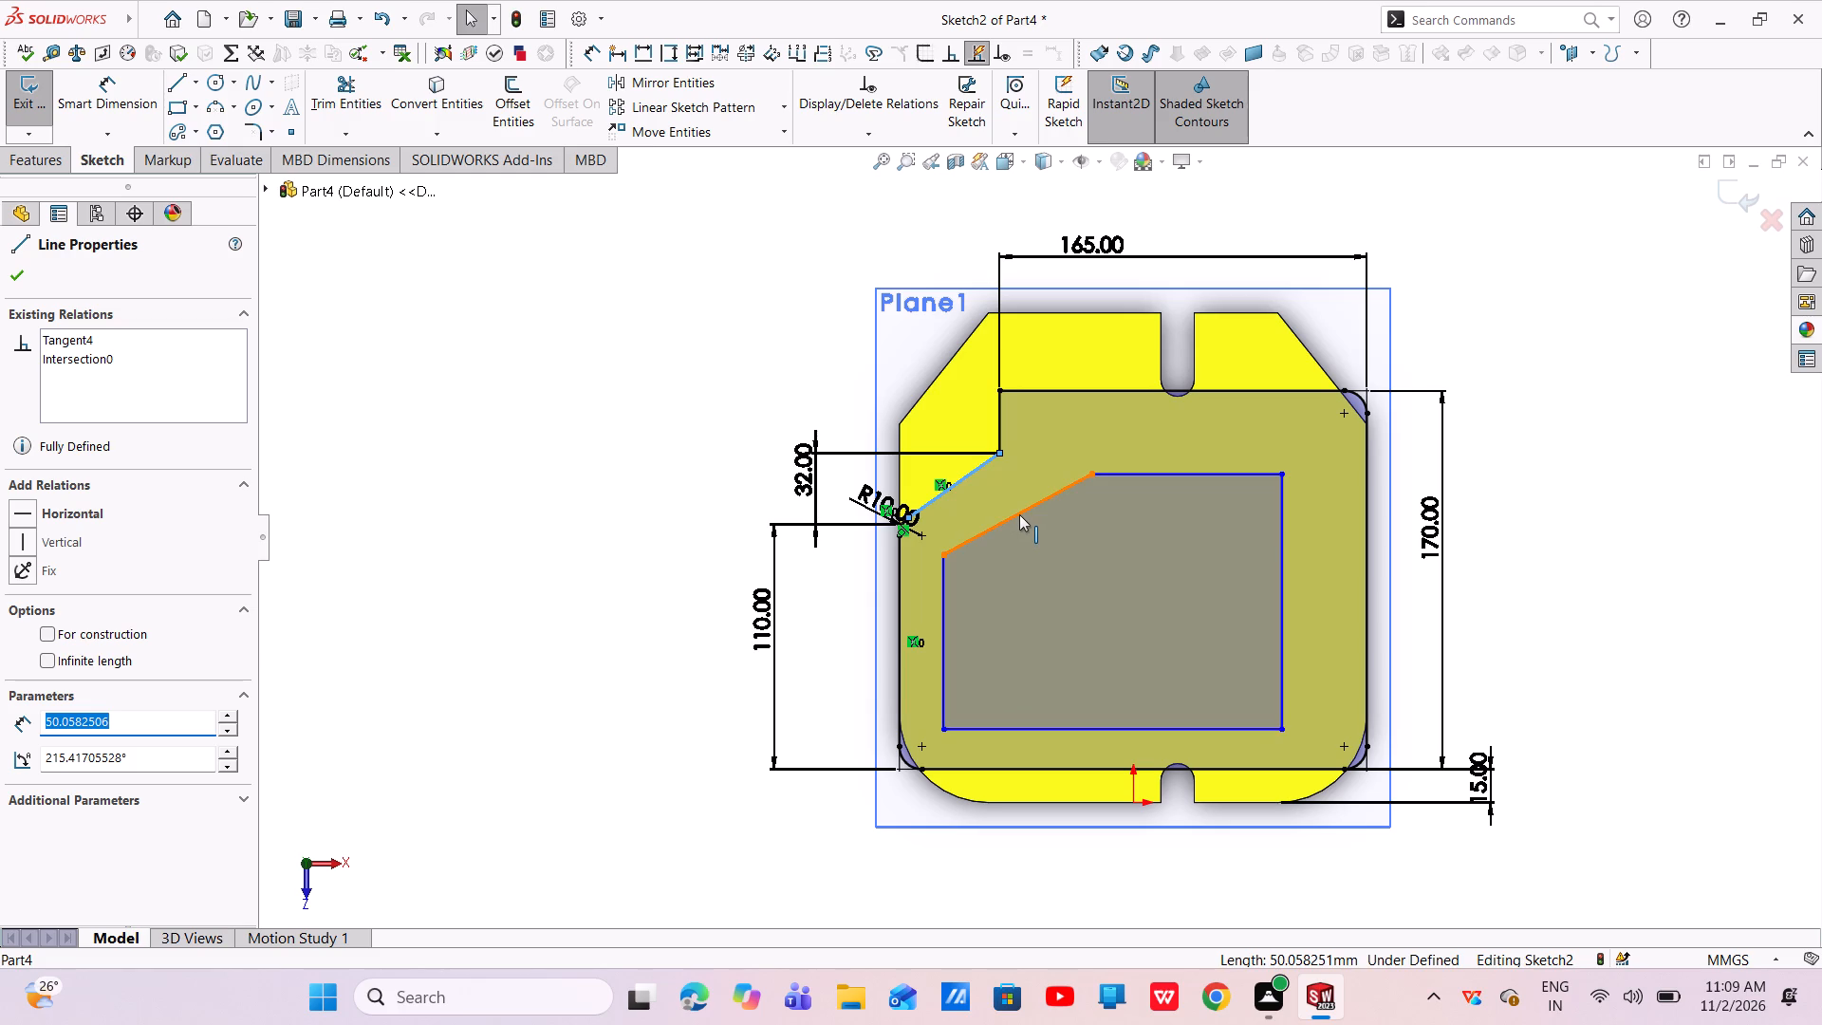
left_click(1019, 514, "ctrl")
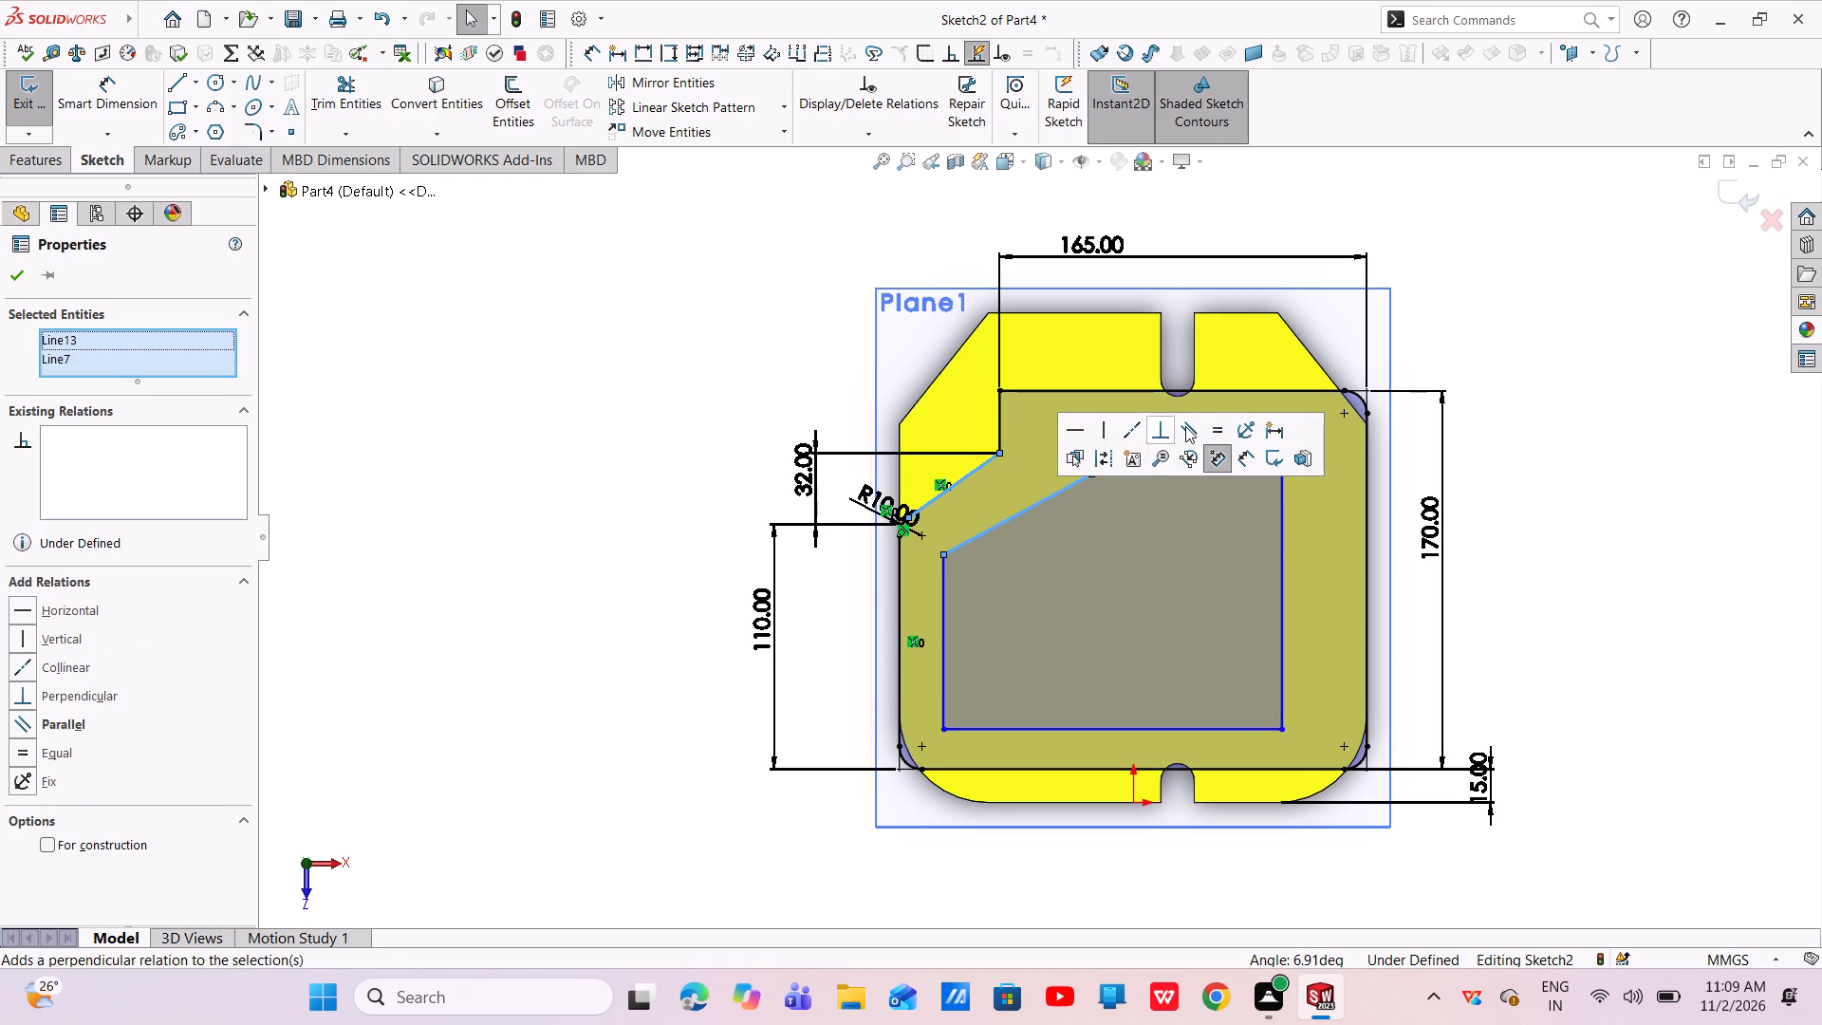
left_click(1185, 426)
key("Escape")
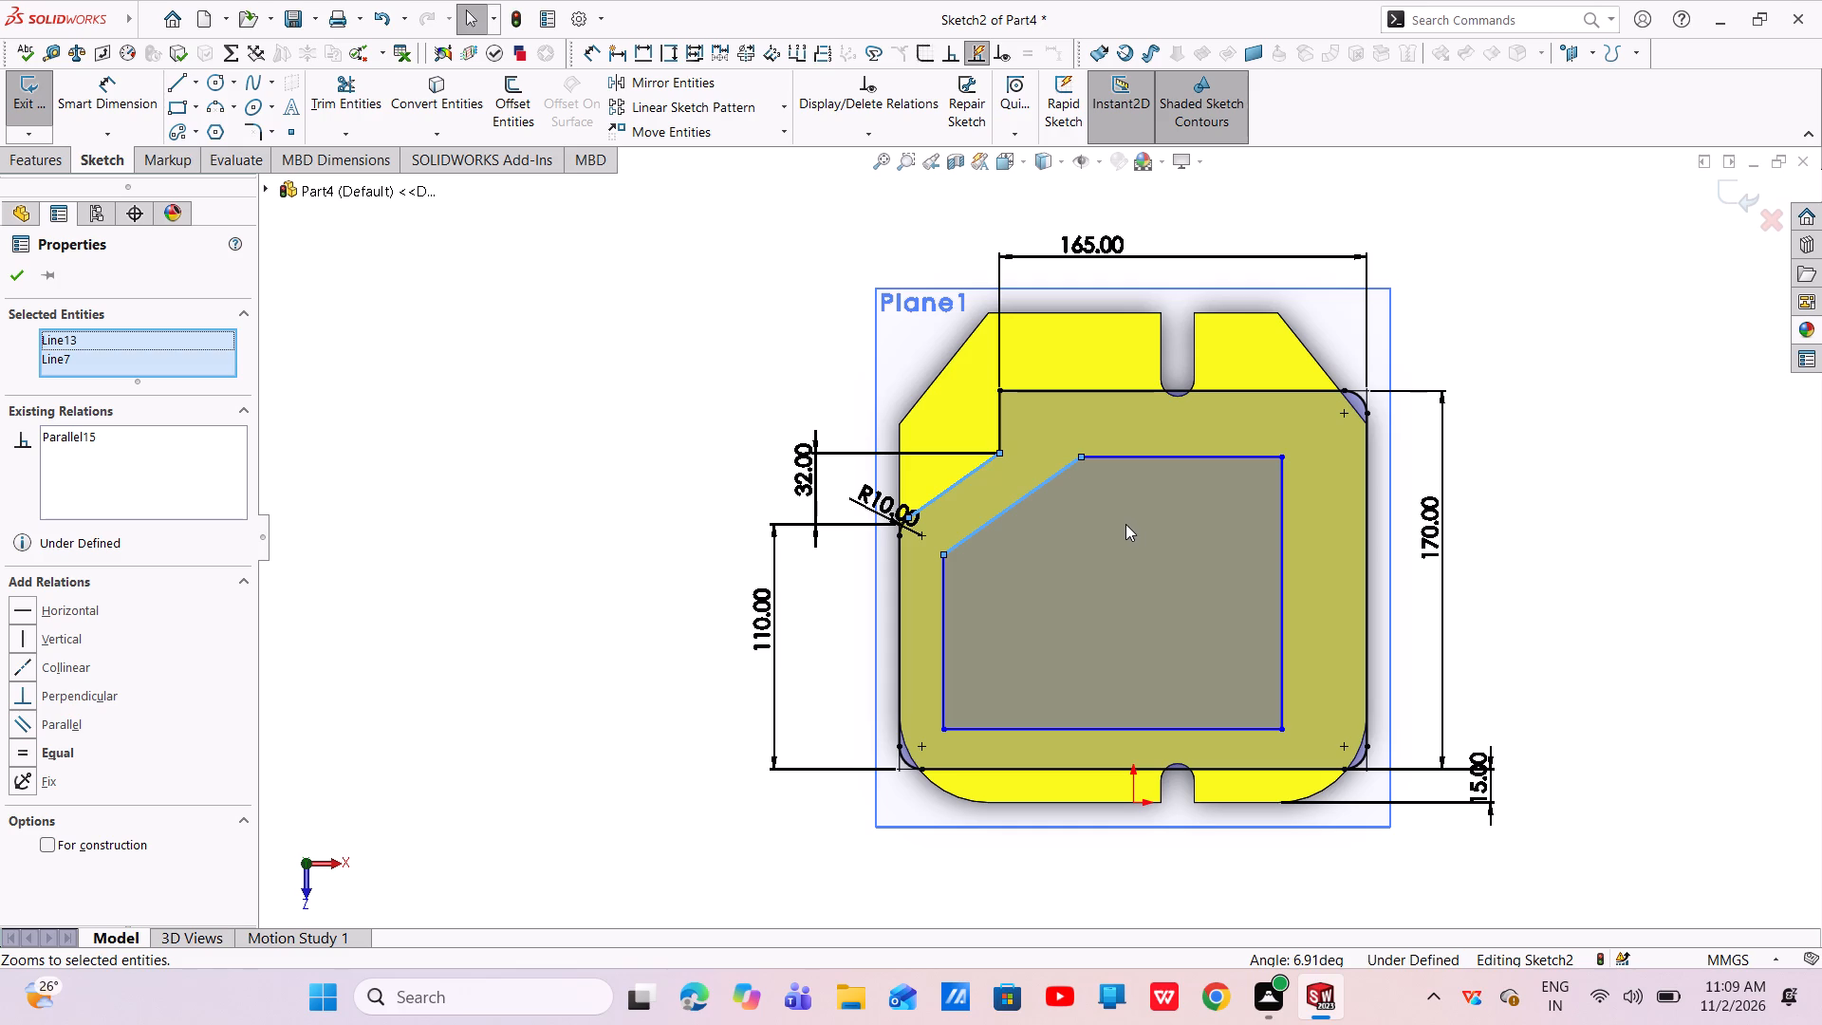
Dimension the inner profile's right vertical line to a length of 103 mm.
left_click(87, 96)
left_click(1279, 646)
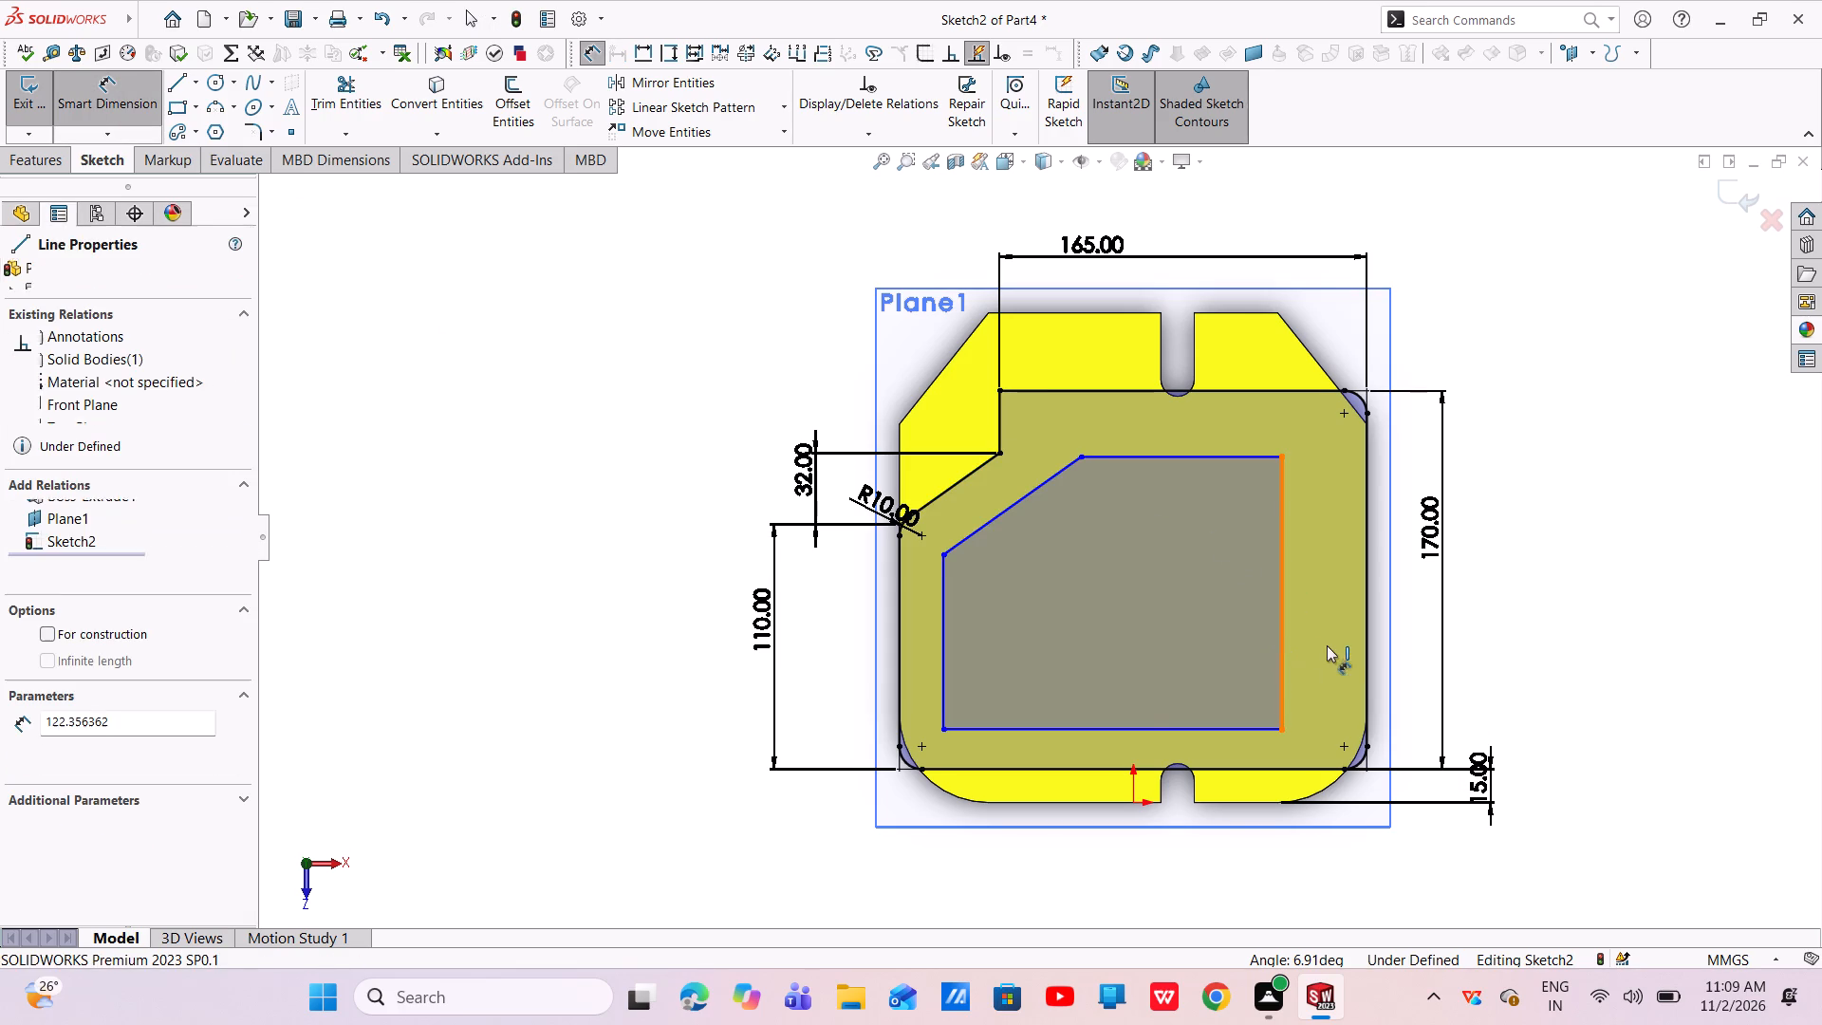
left_click(1327, 645)
key("BackSpace")
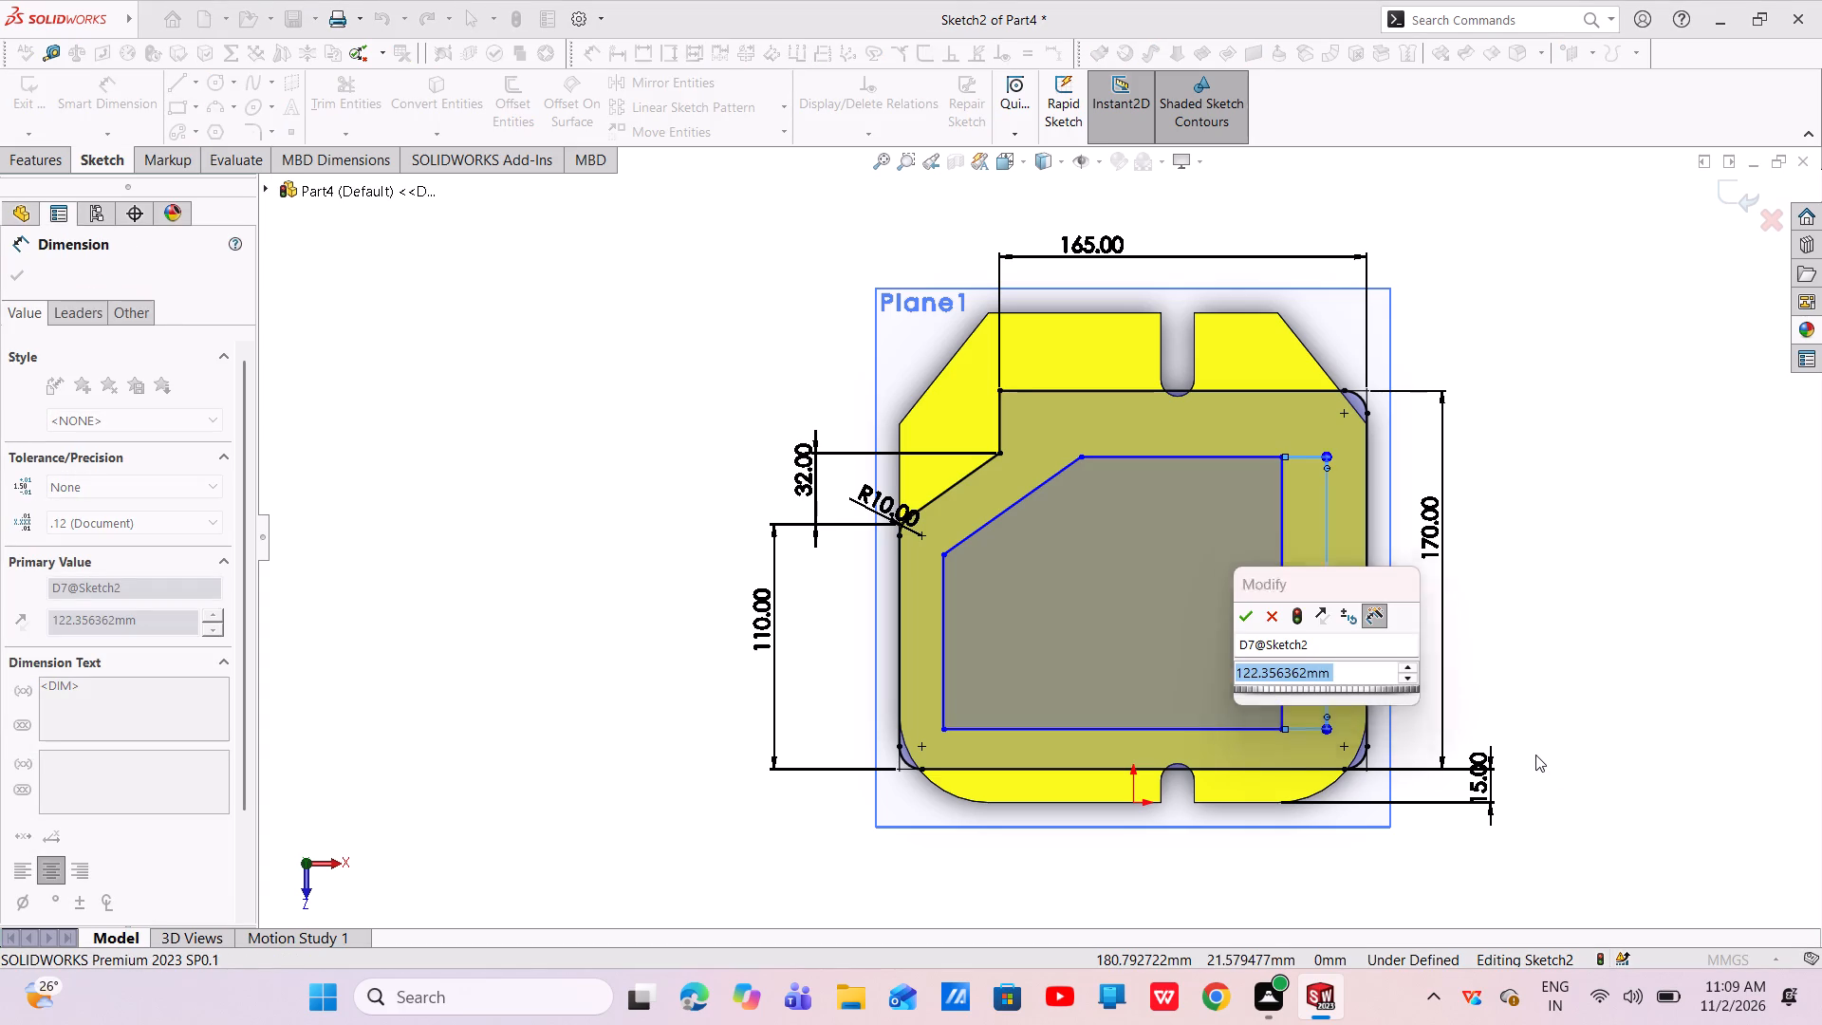
type("103")
key("Return")
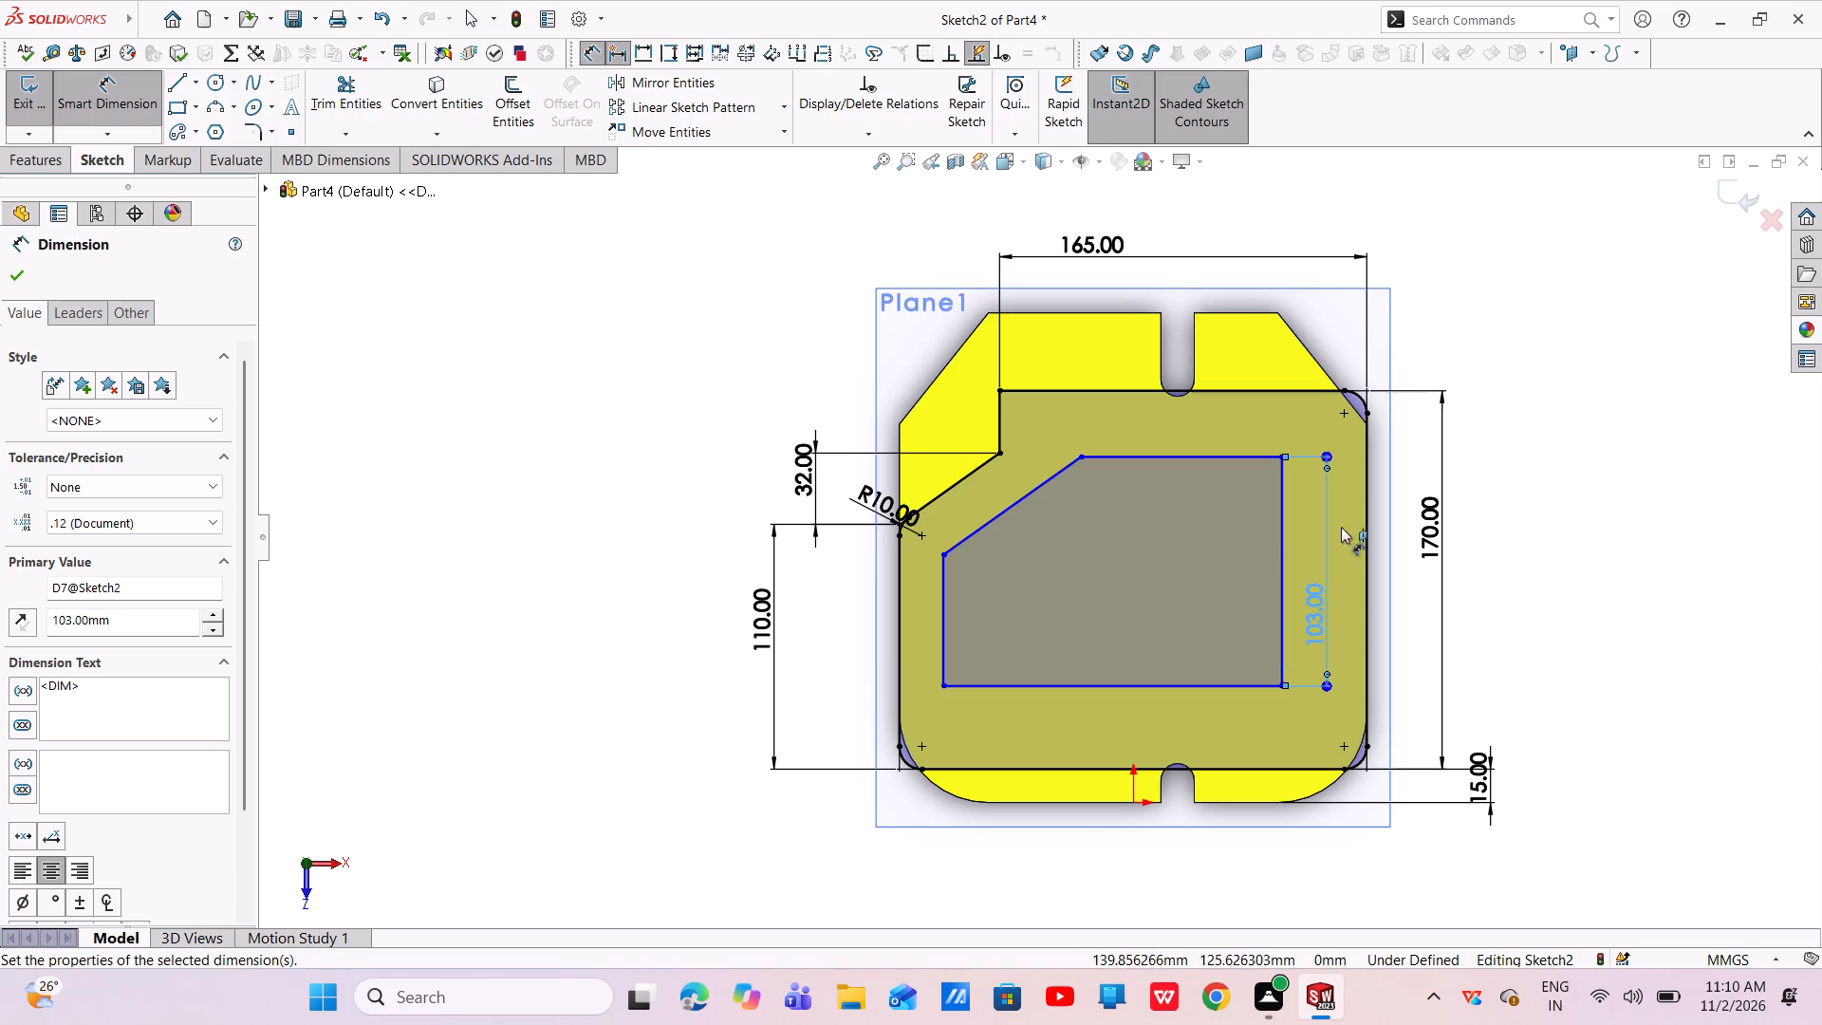
Dimension the horizontal gap between the inner and outer profiles' right vertical lines as 11 mm.
left_click(1366, 546)
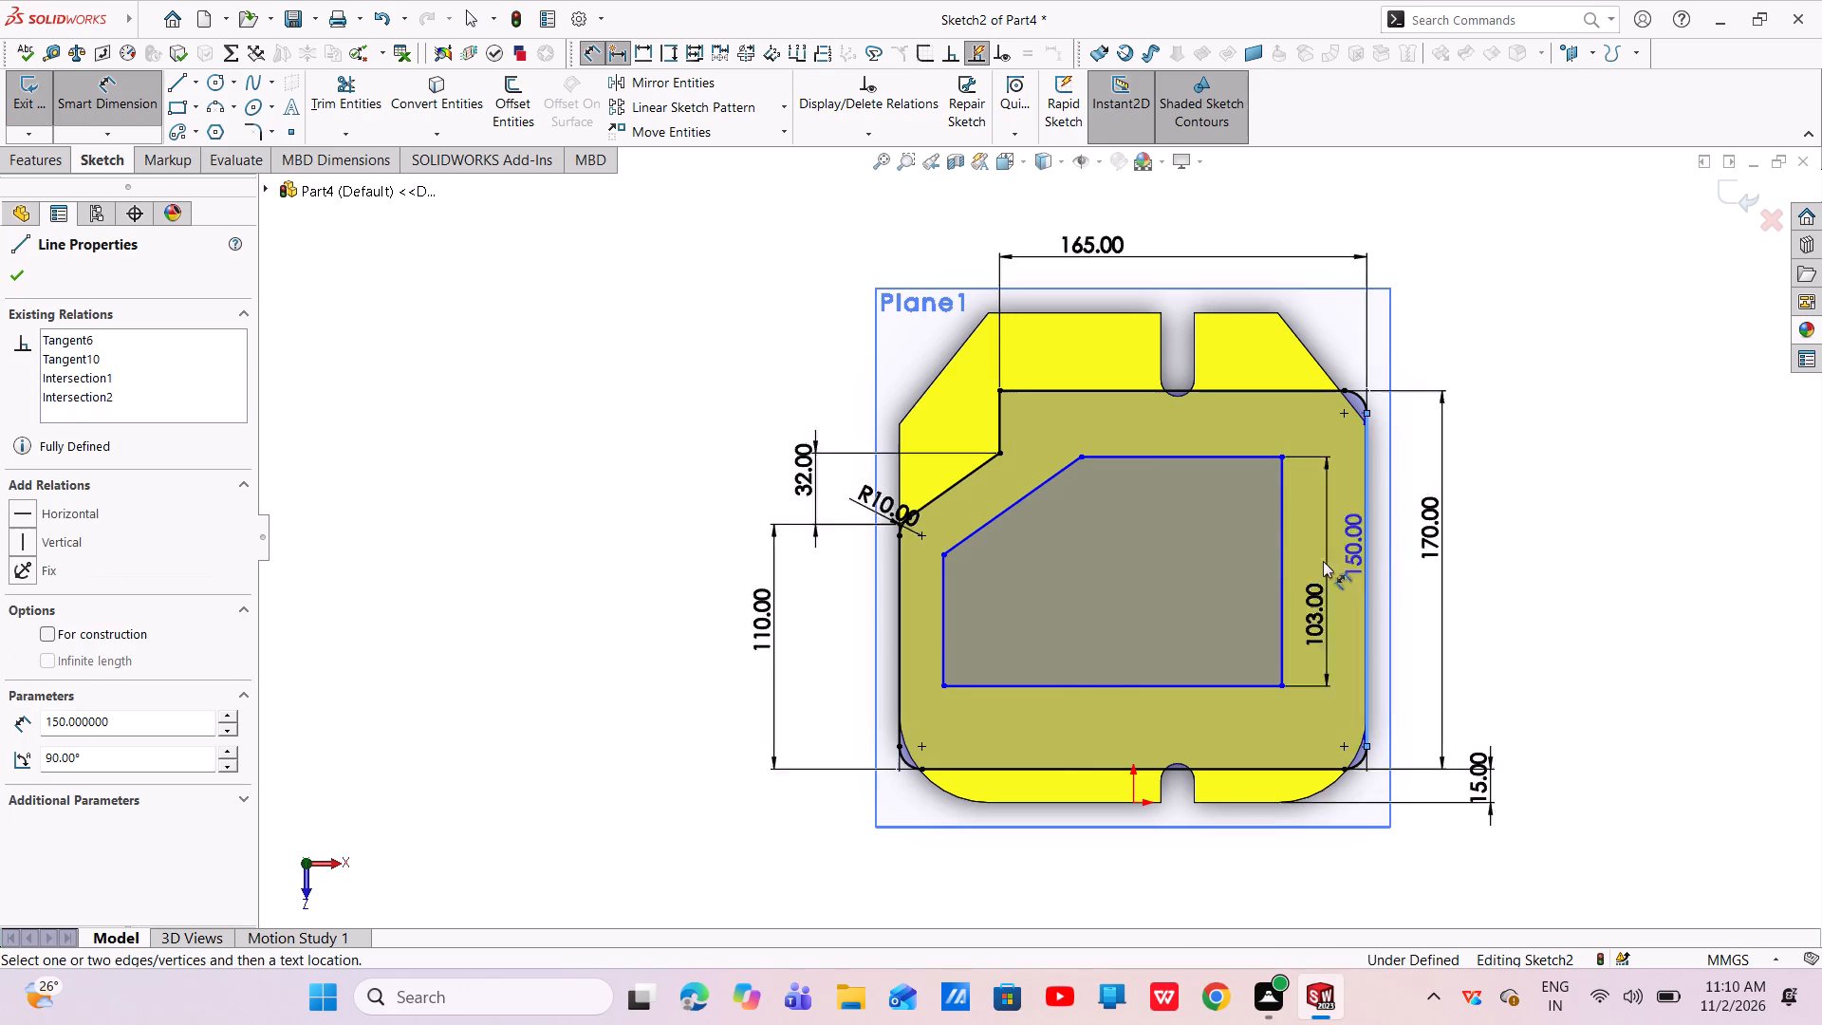
left_click(1279, 535)
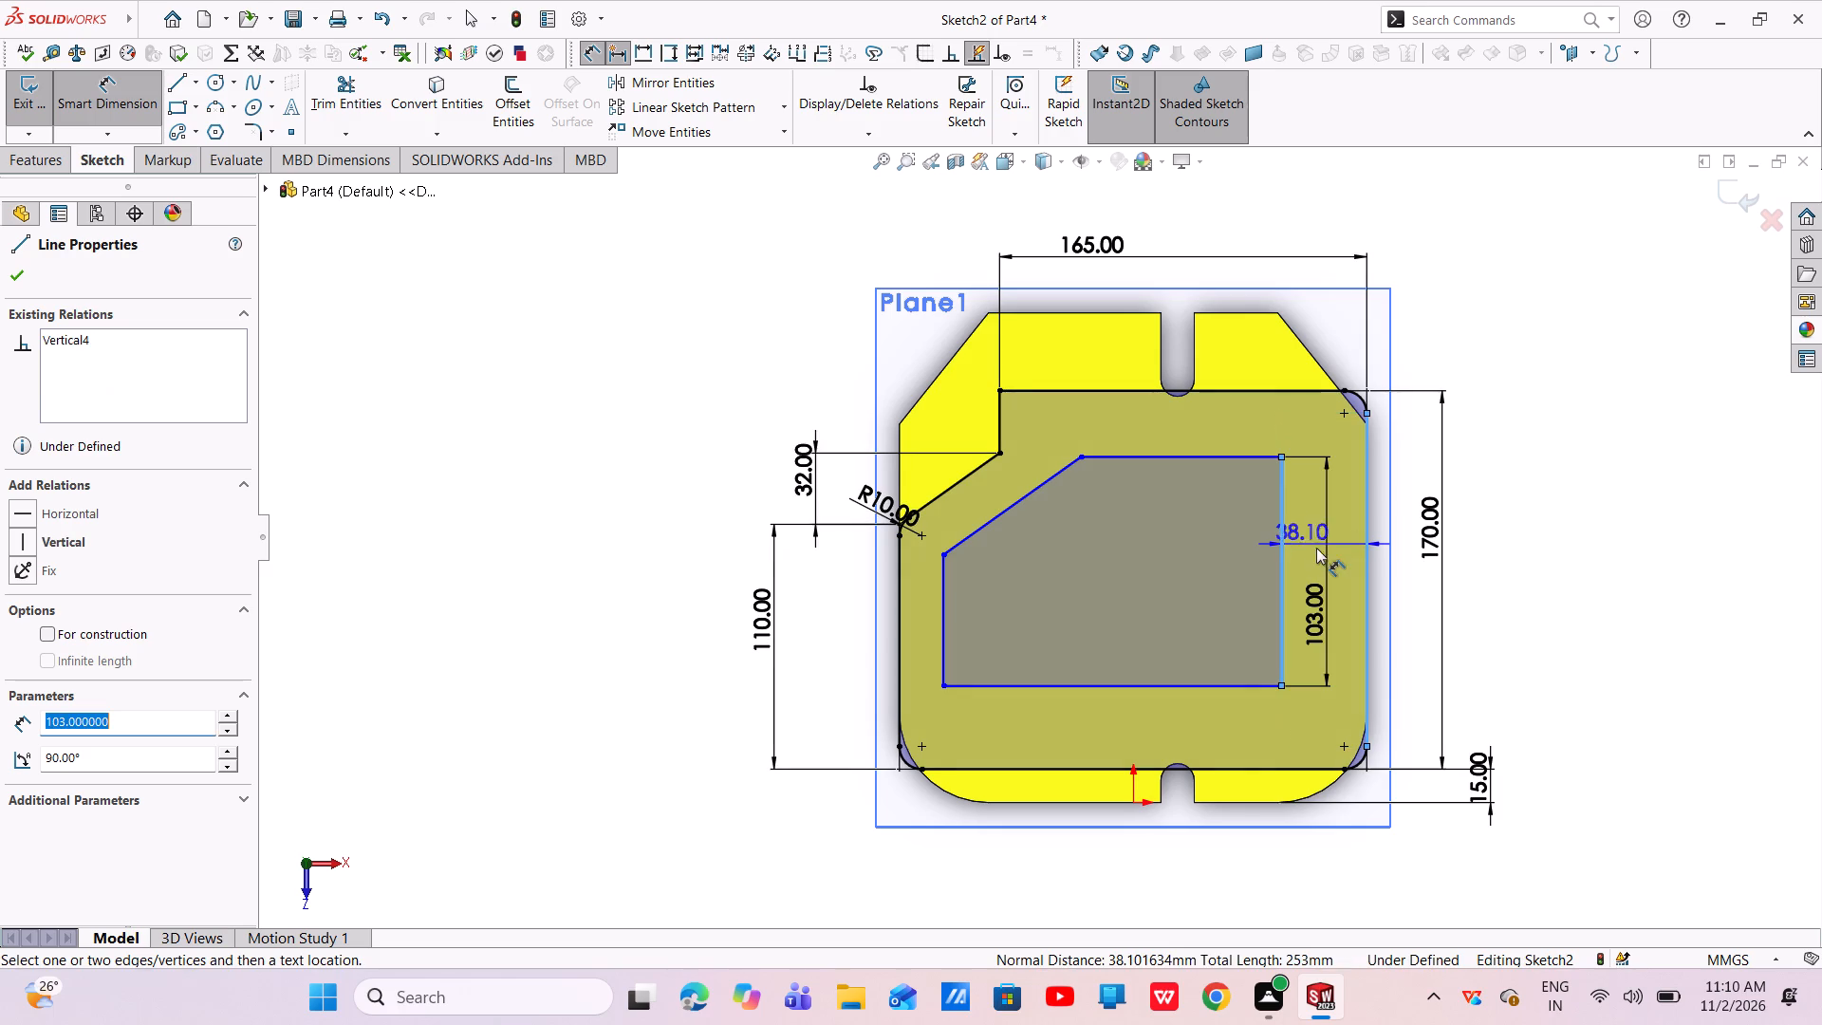
left_click(1317, 548)
key("BackSpace")
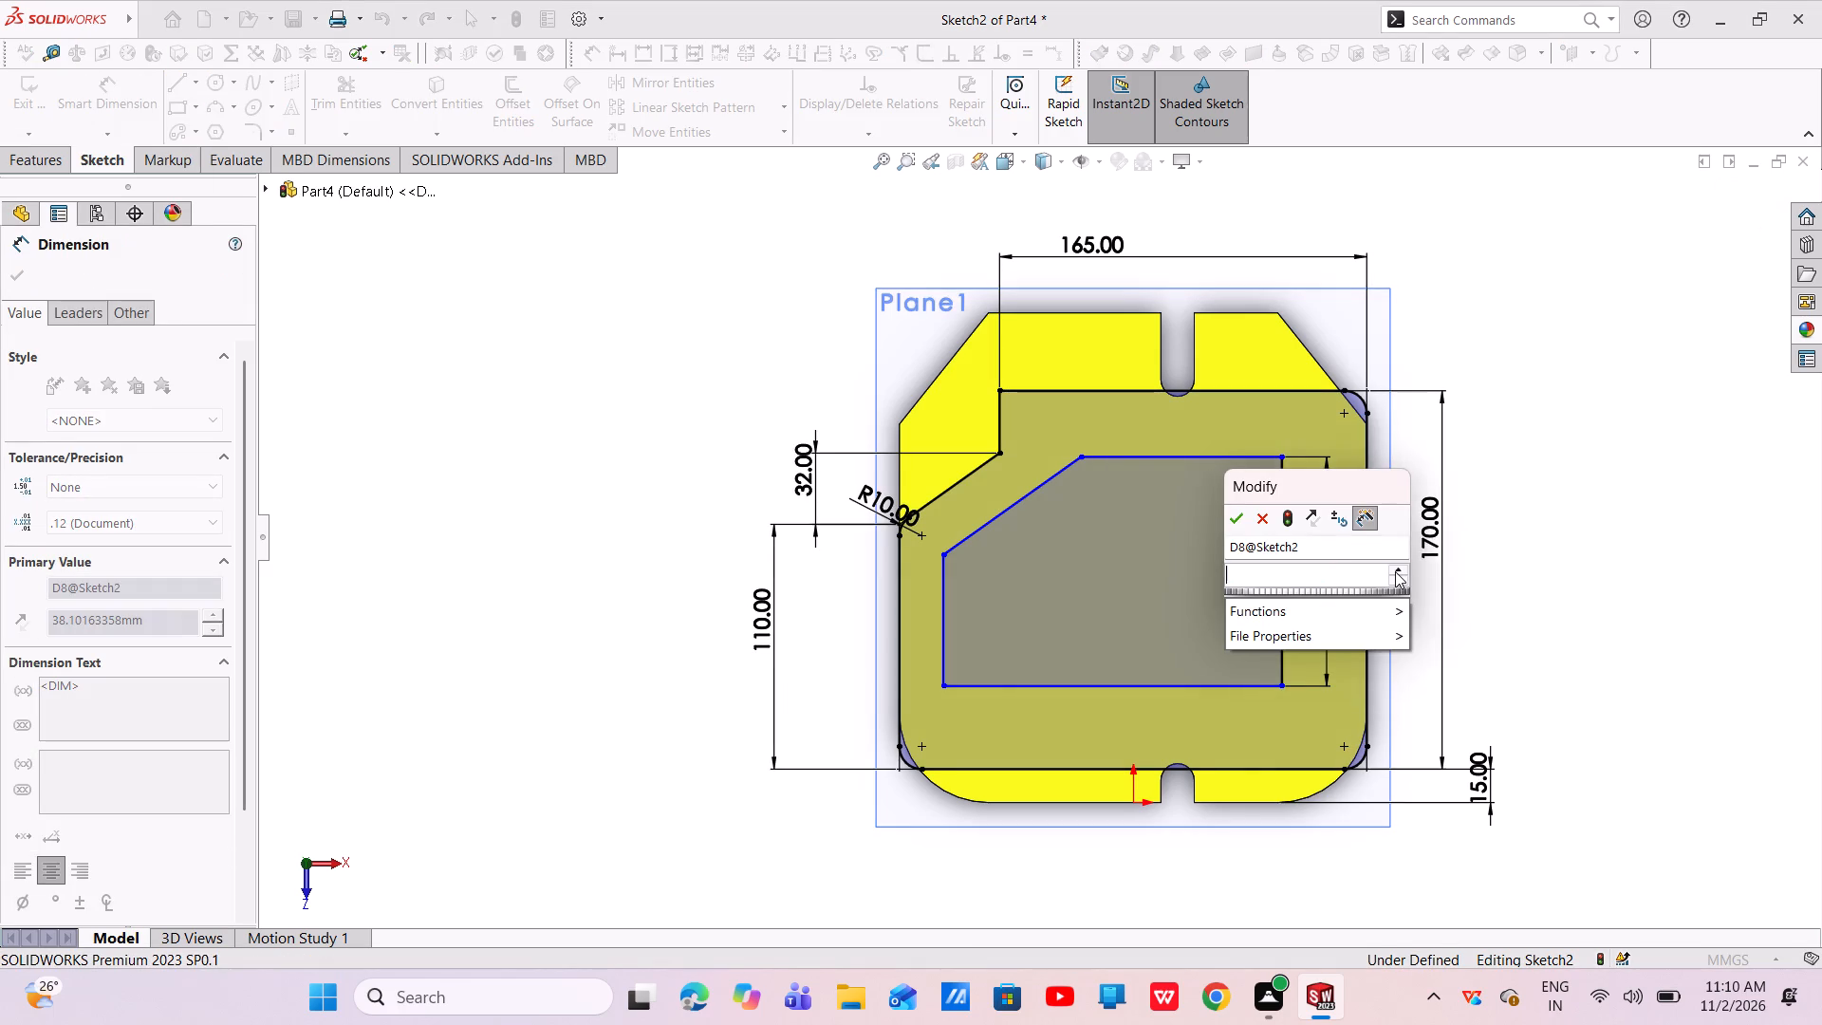
key("1")
left_click(1395, 571)
key("6")
key("Return")
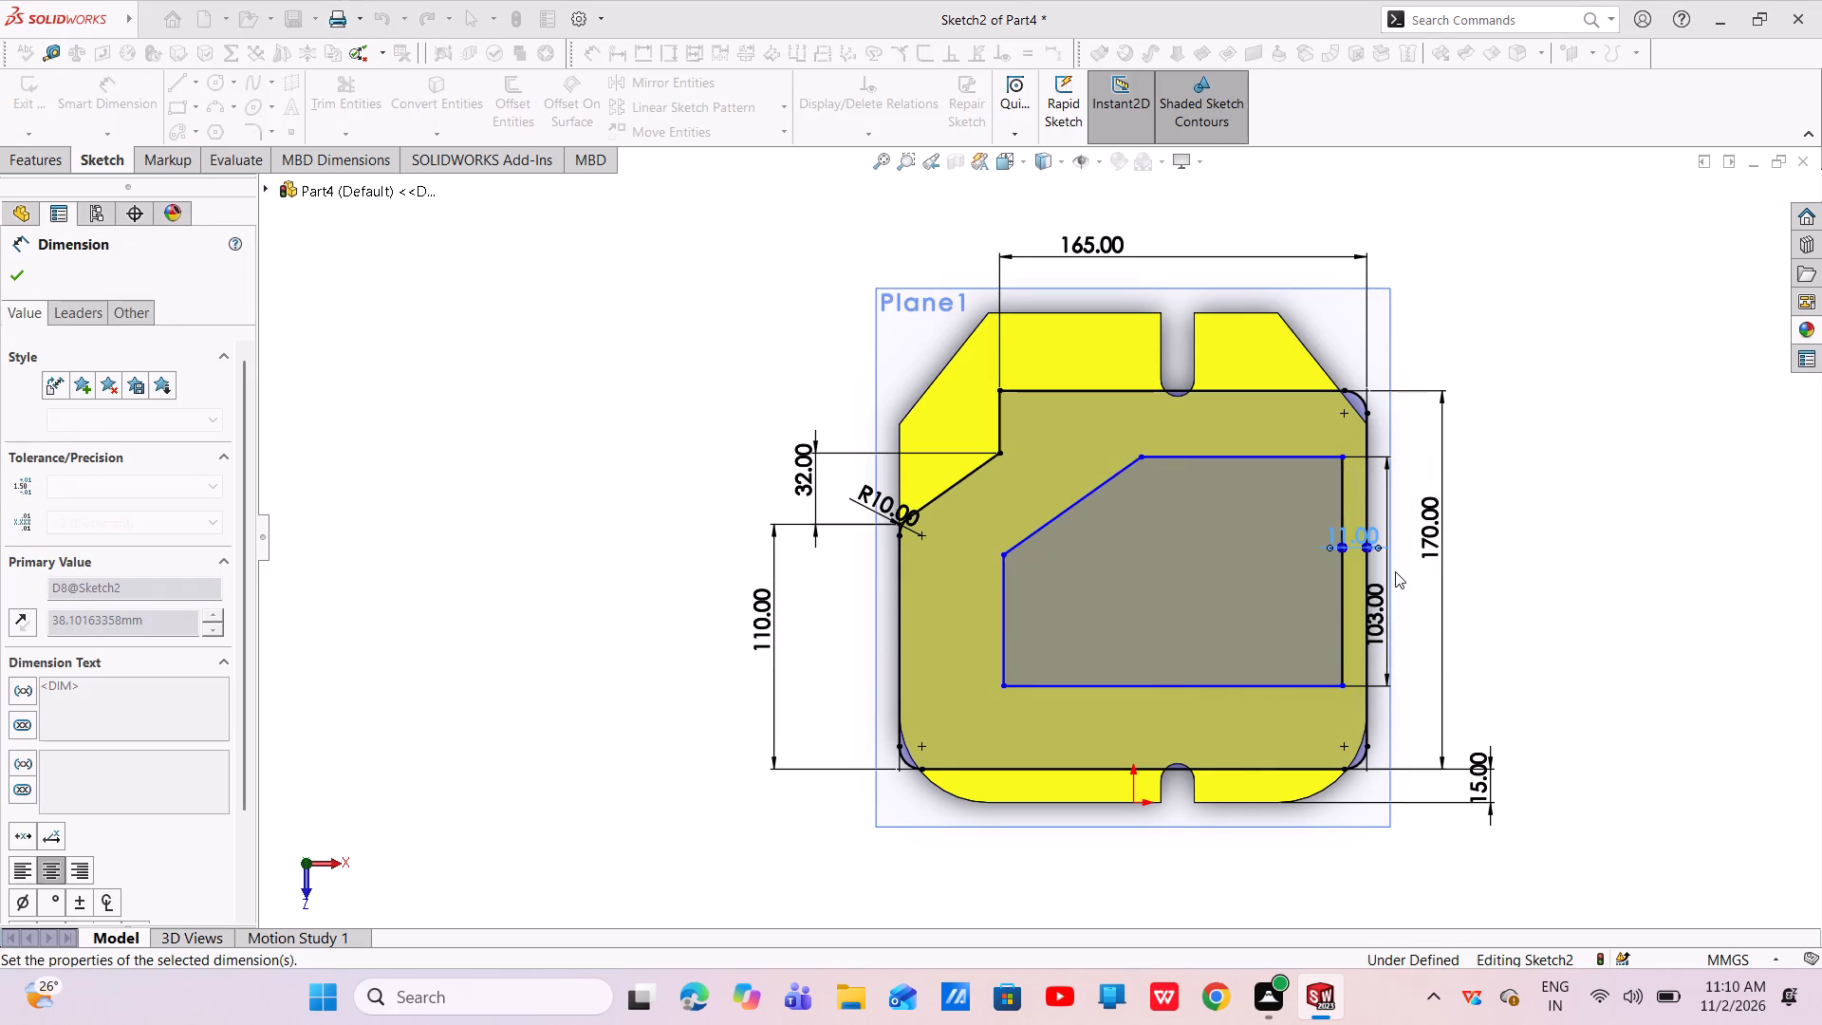
Set the horizontal gap between the inner and outer profiles' right vertical lines to 16 mm.
scroll(1432, 550, "down", 7)
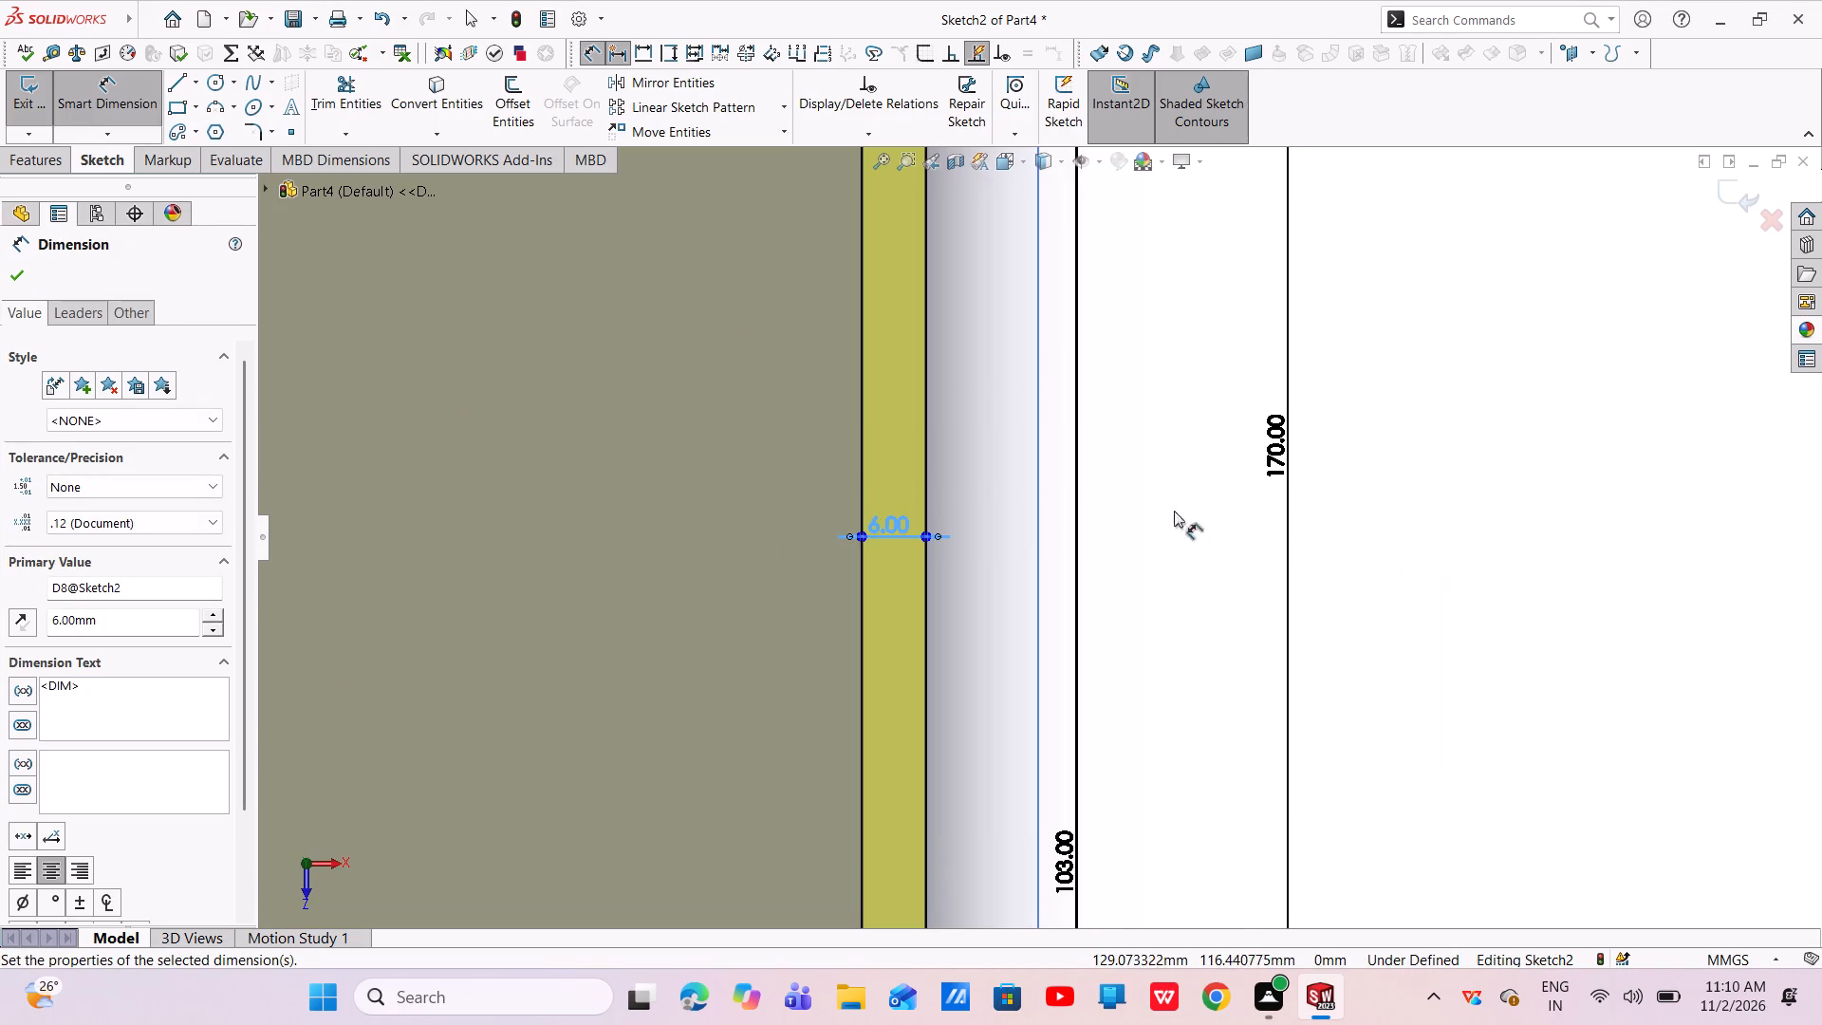
key("Escape")
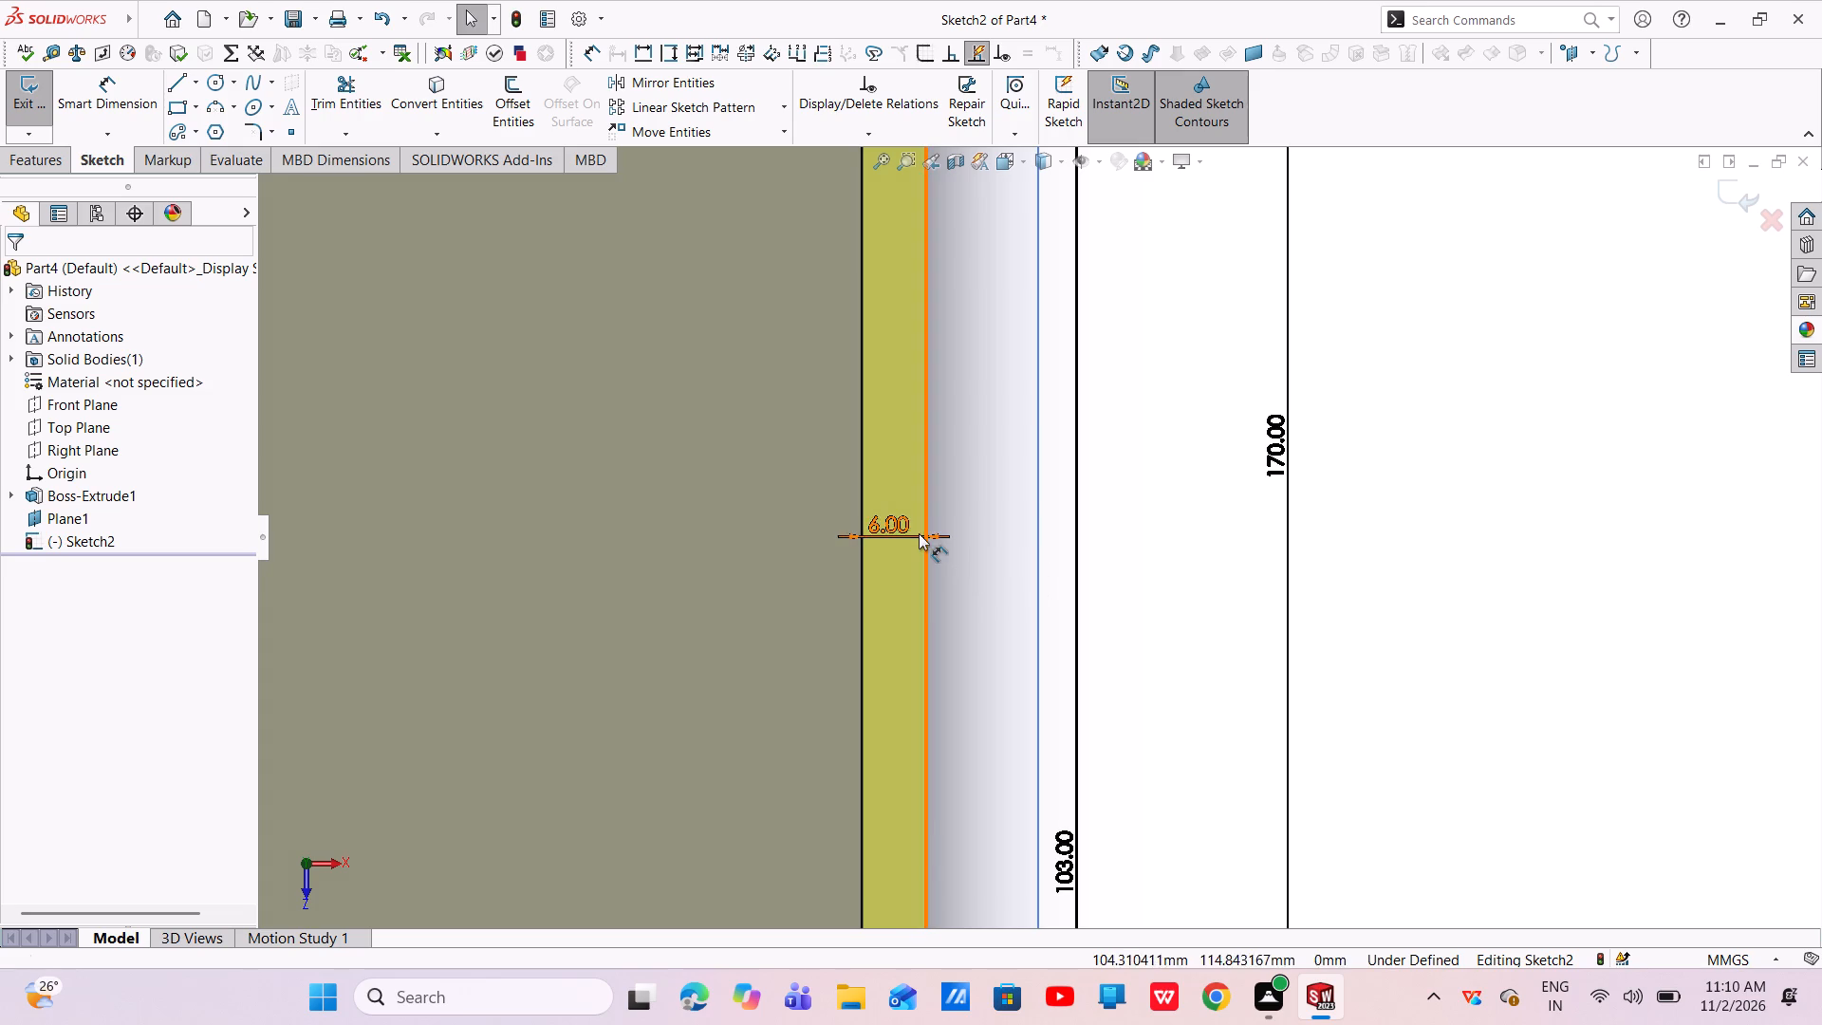
double_click(919, 533)
key("BackSpace")
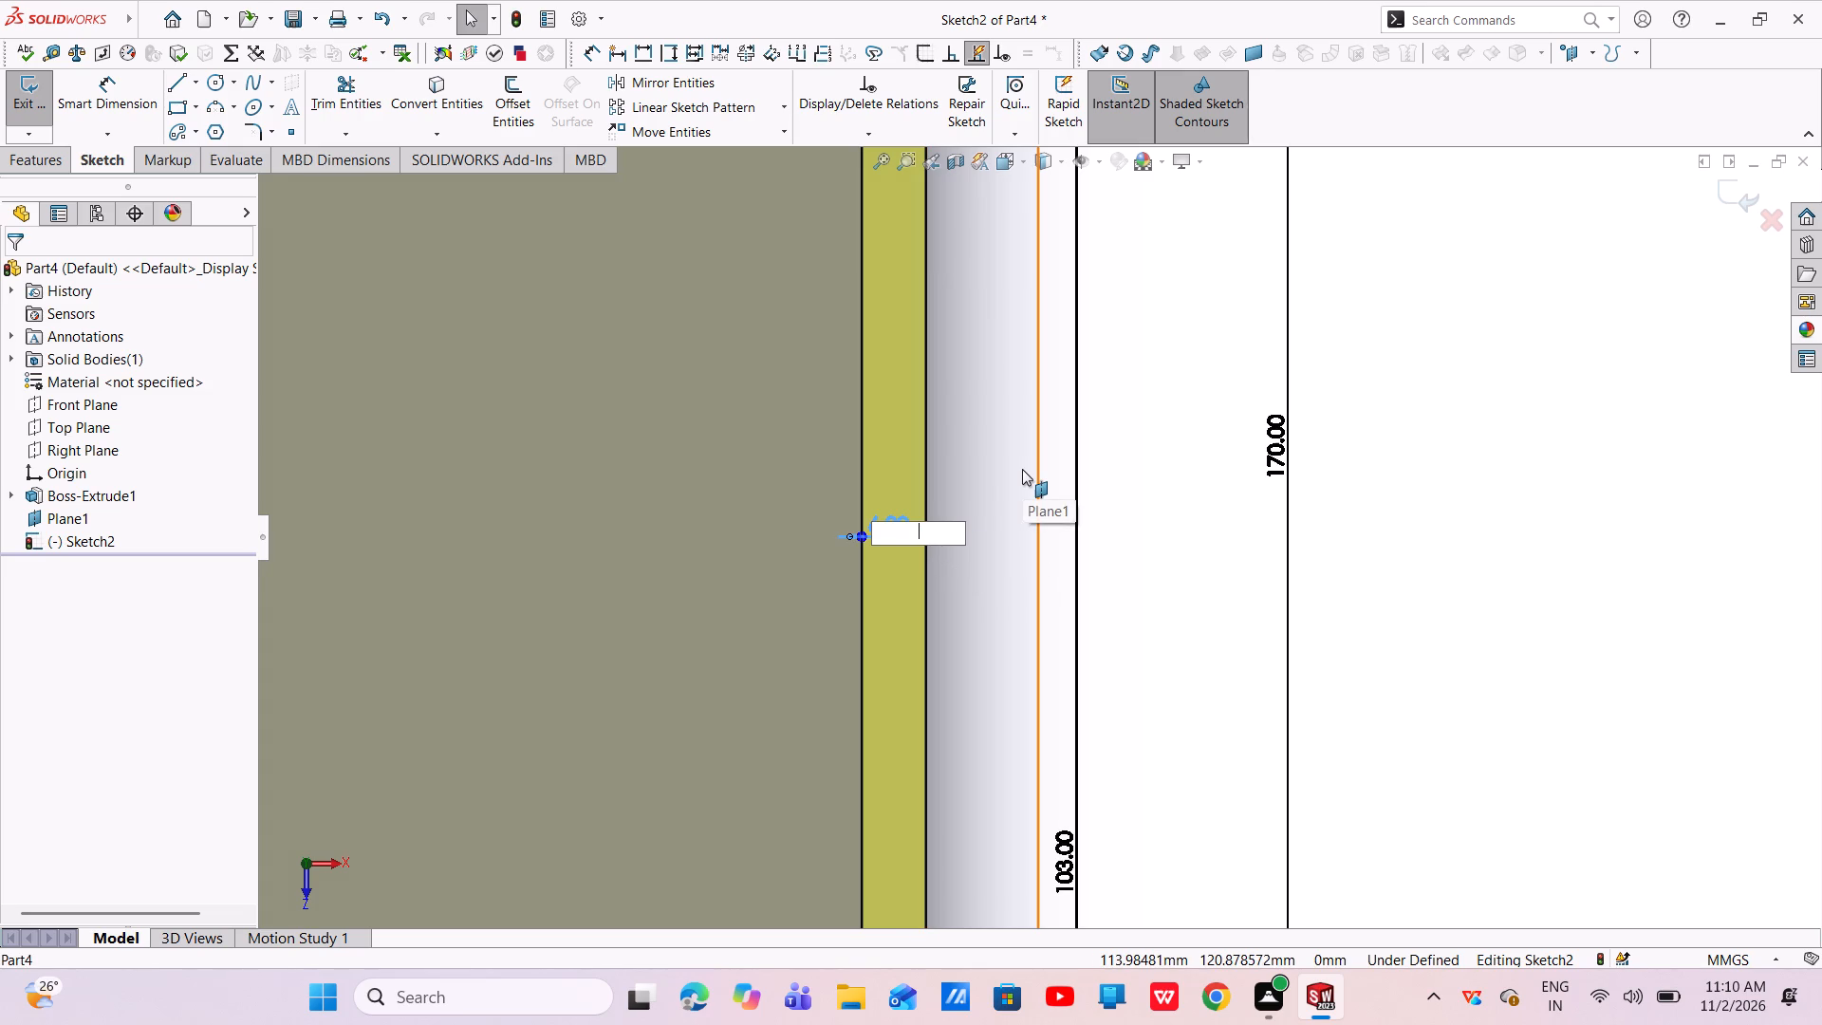
type("16")
key("Return")
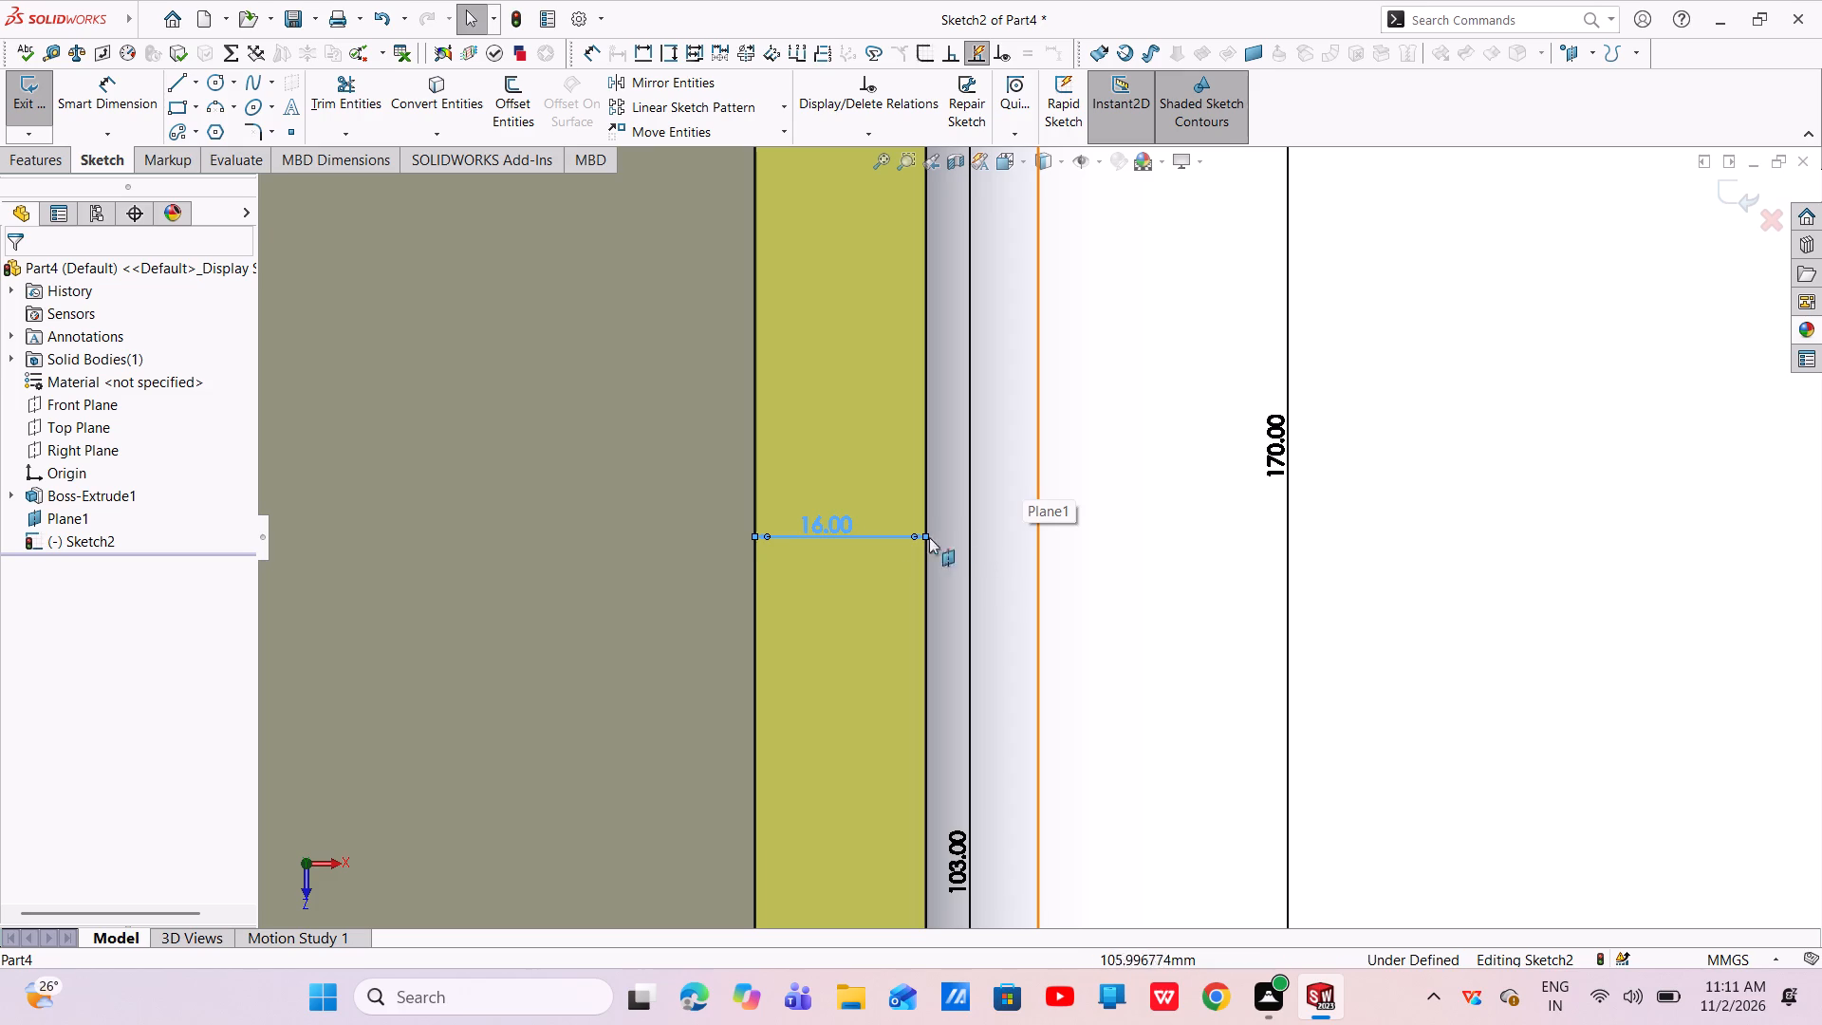
Dimension the horizontal gap between the inner and outer profiles' left vertical lines as 16 mm.
scroll(883, 549, "up", 2)
scroll(883, 549, "down", 1)
scroll(883, 549, "up", 5)
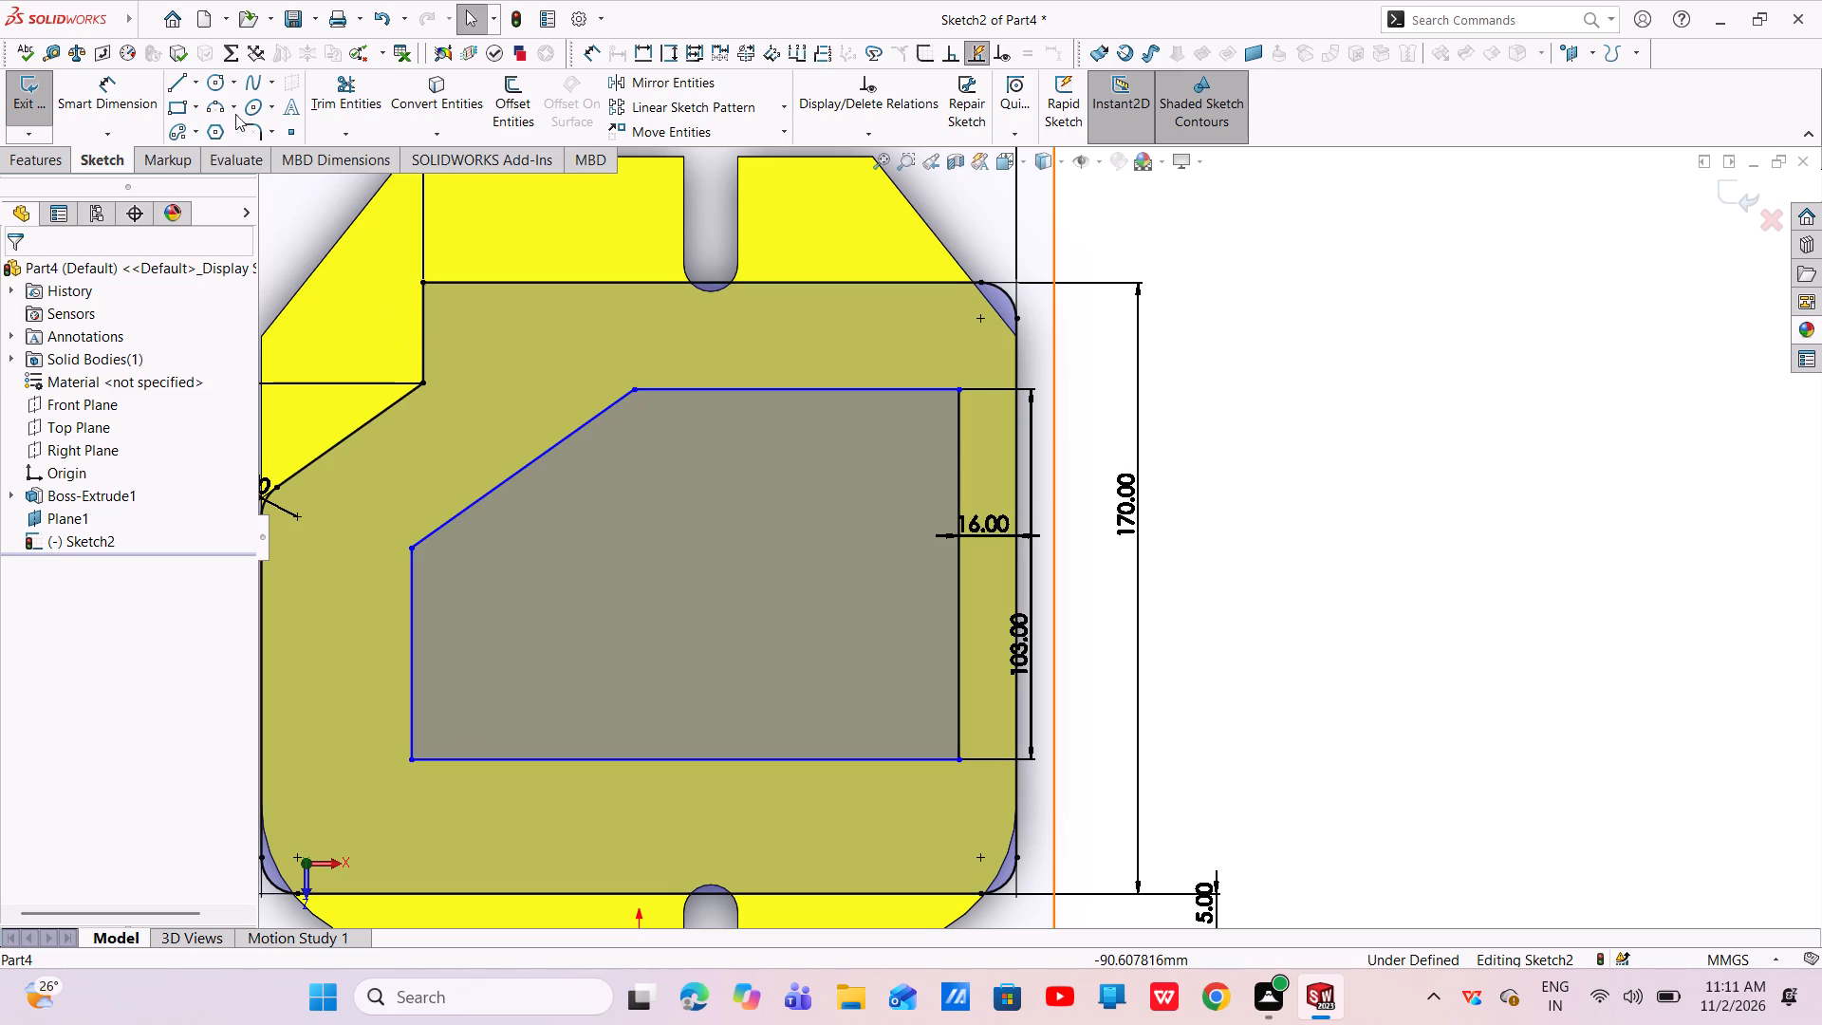
left_click(148, 94)
scroll(506, 551, "up", 2)
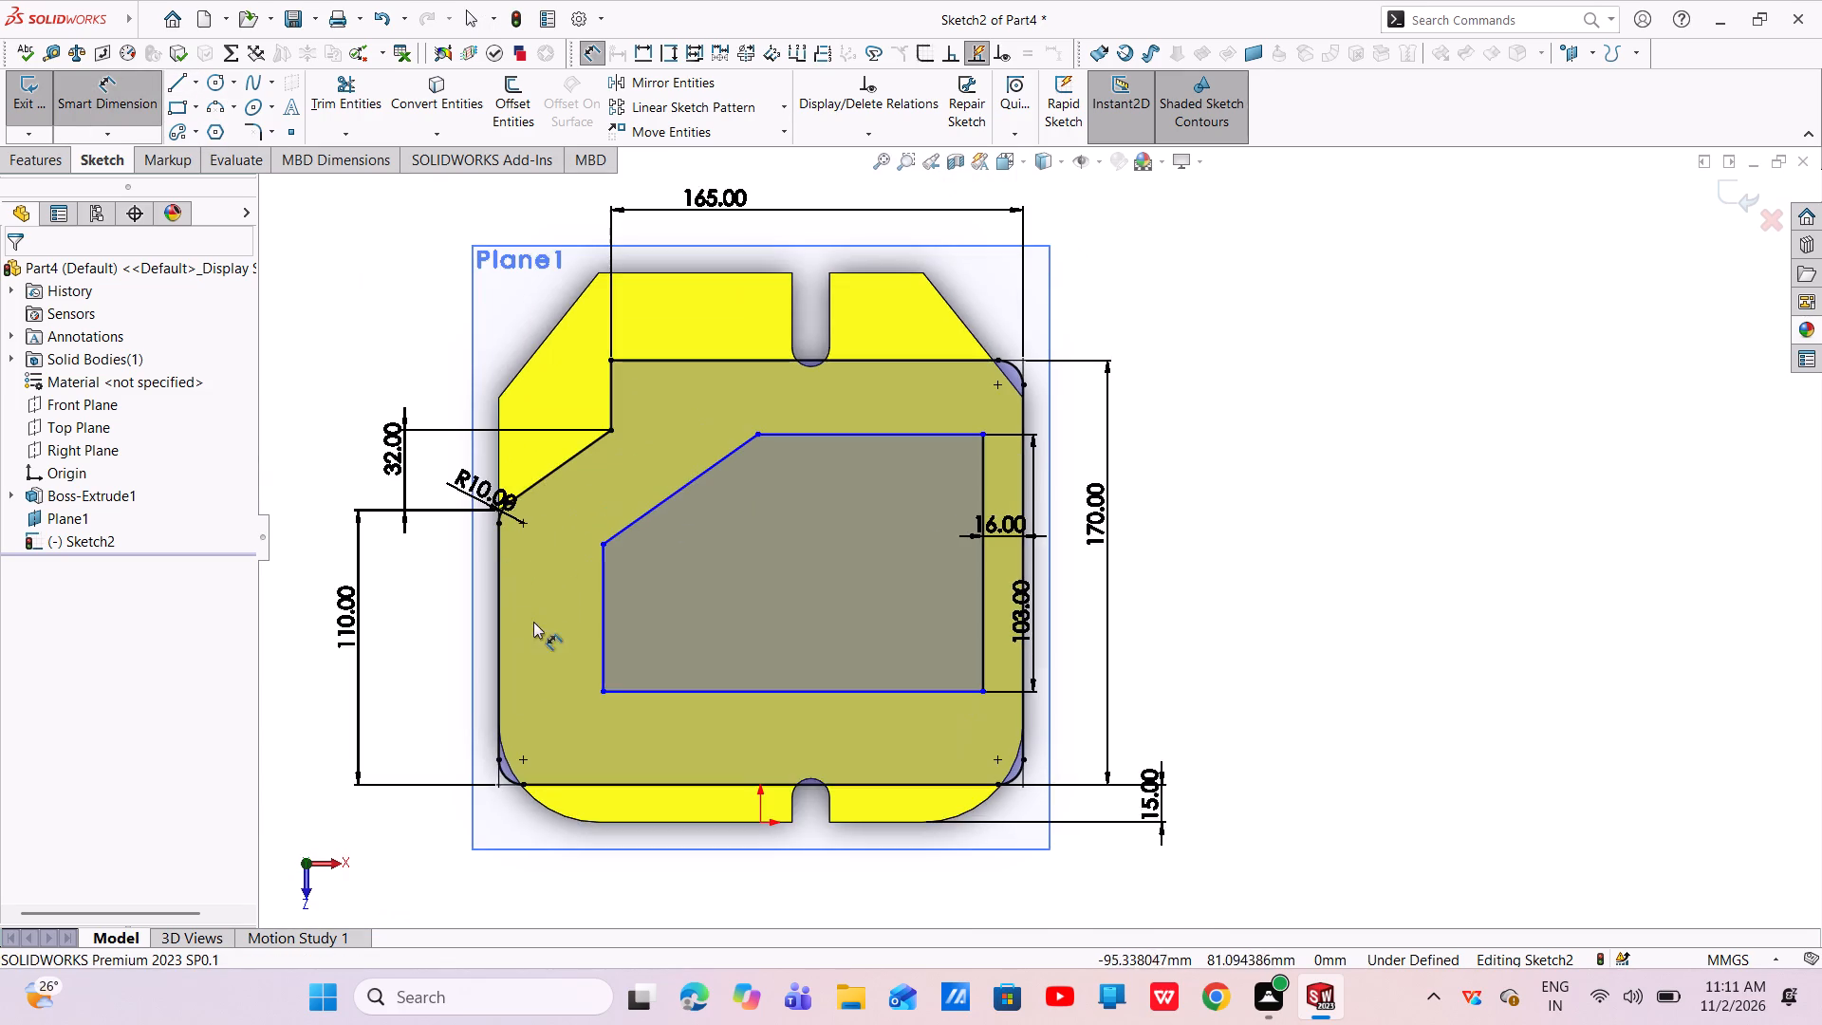
scroll(578, 611, "down", 4)
left_click(746, 625)
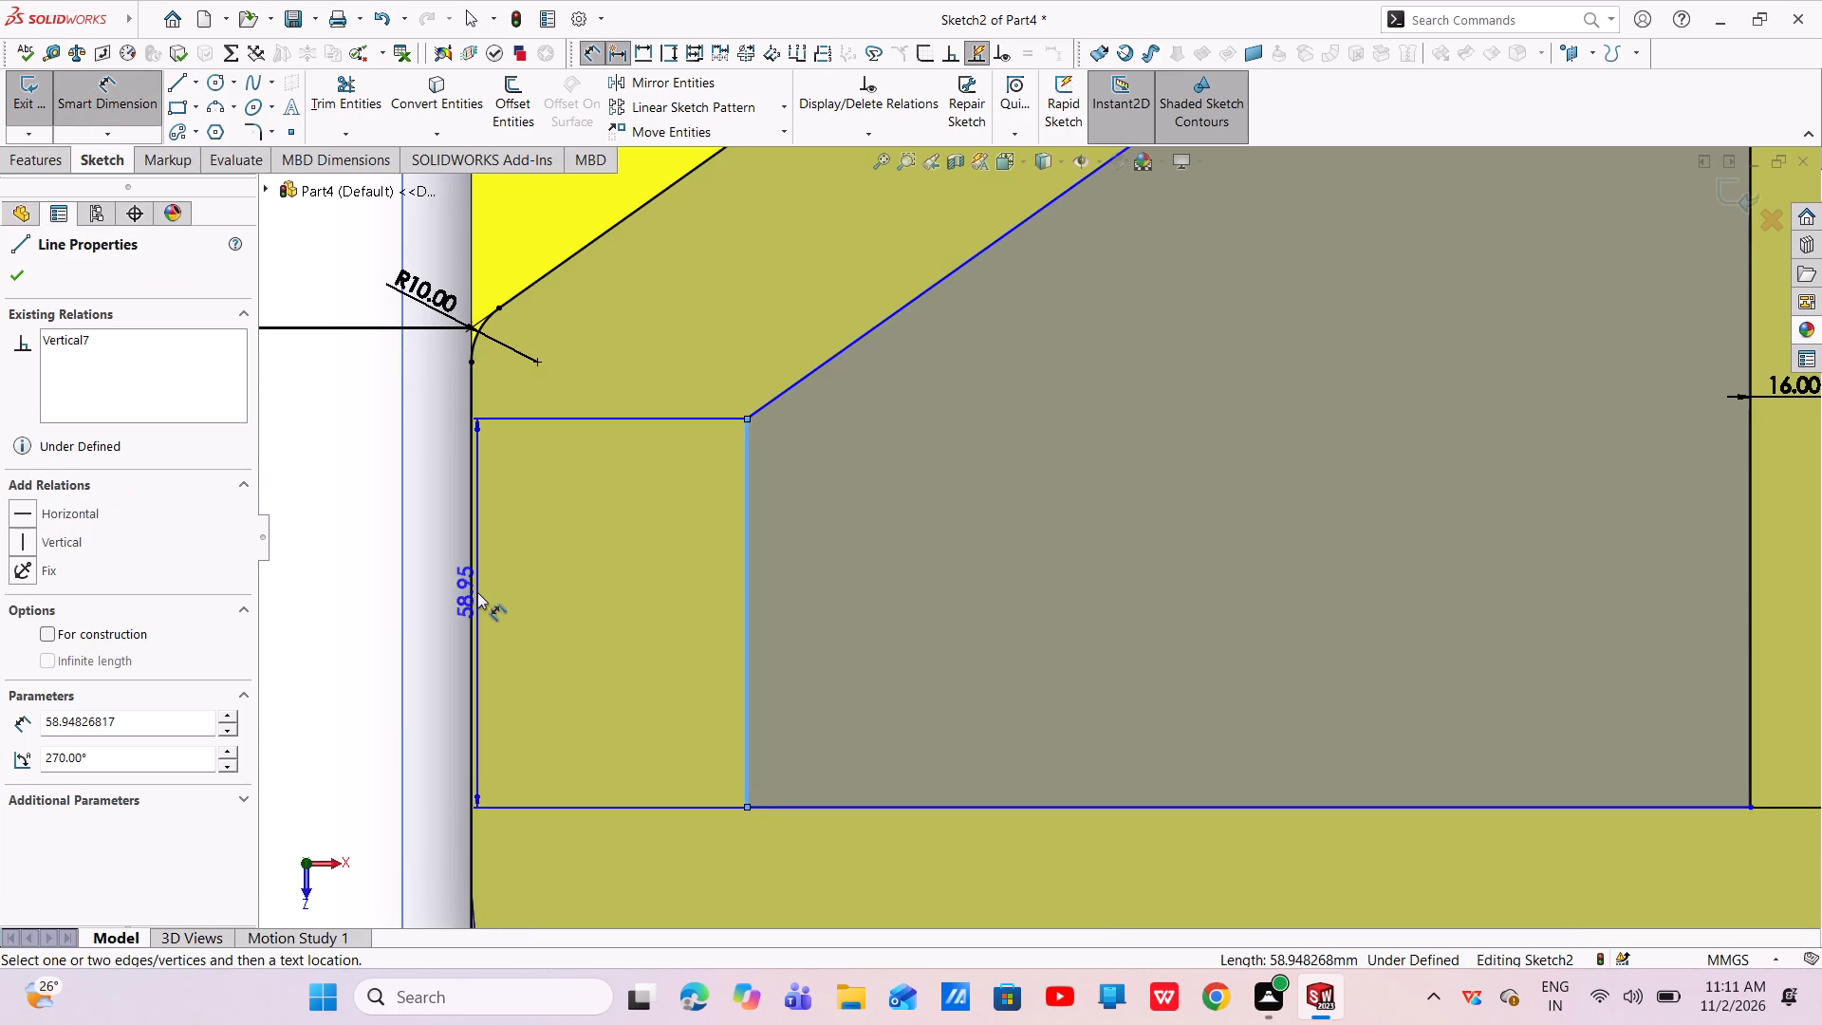
left_click(466, 594)
left_click(518, 617)
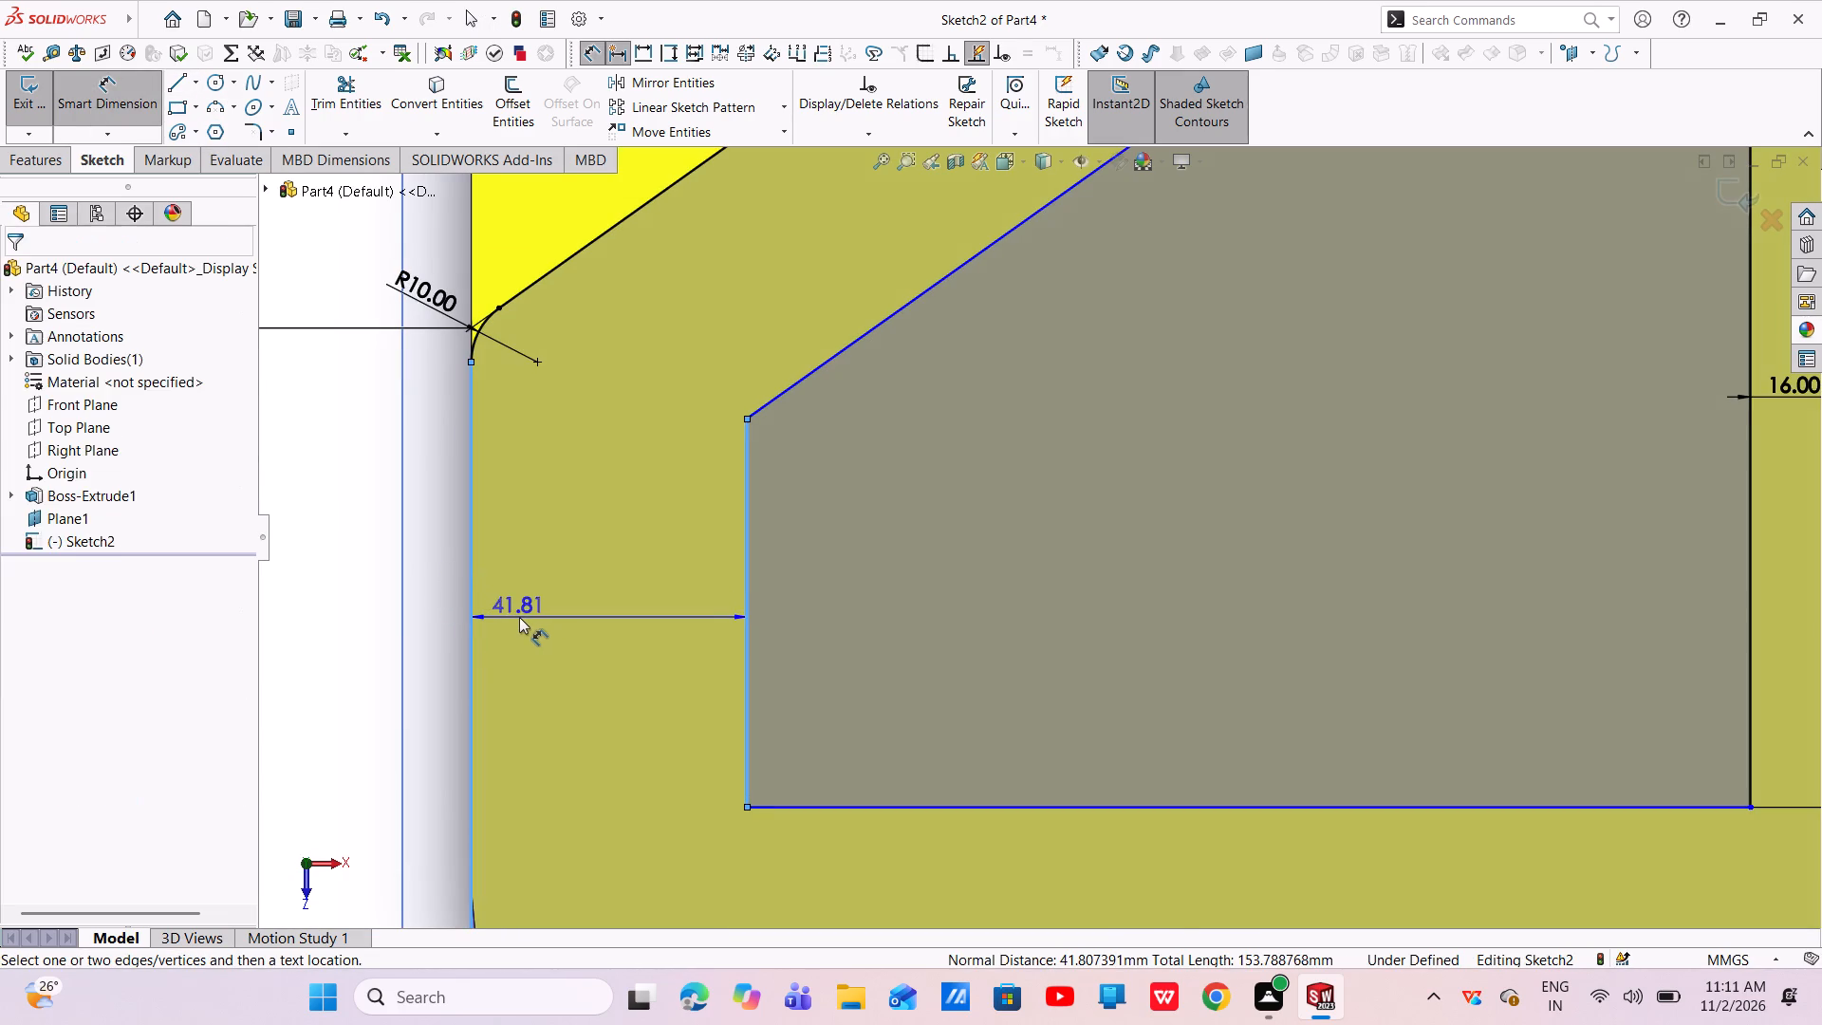
key("BackSpace")
type("16")
key("Return")
Dimension the vertical gap between the inner and outer profiles' bottom horizontal lines as 30 mm.
scroll(841, 680, "up", 2)
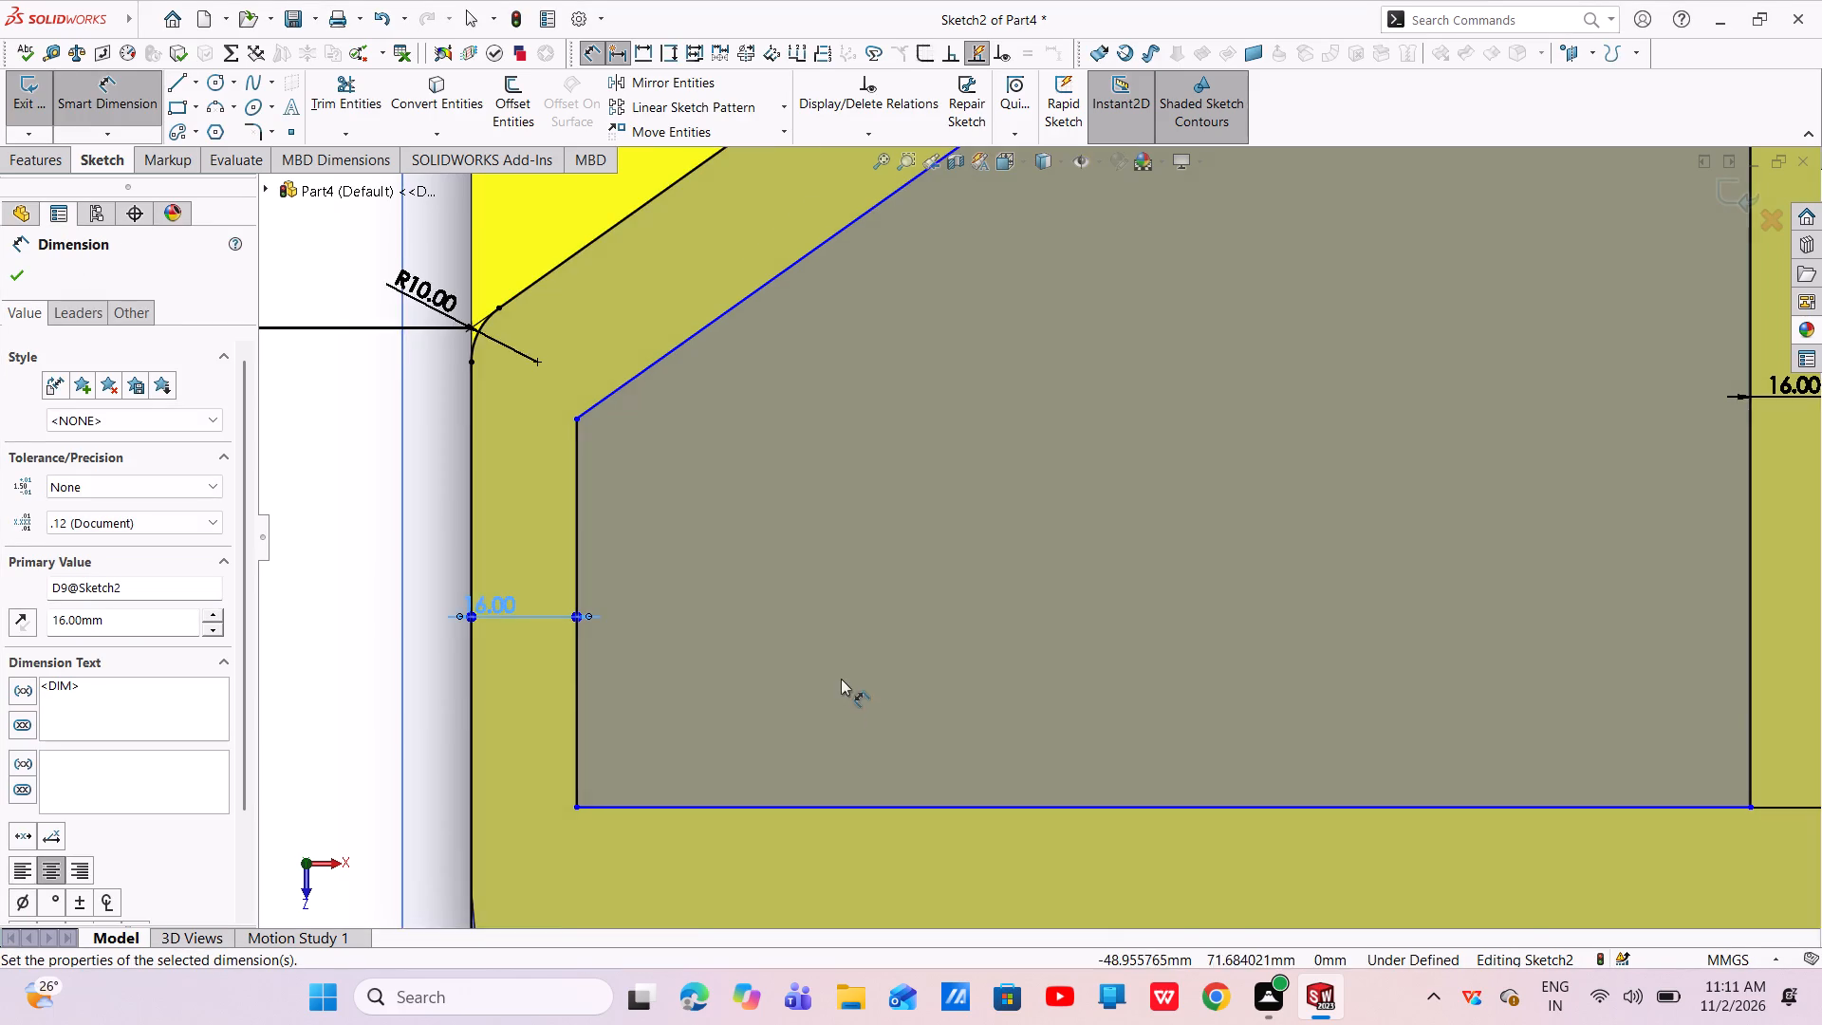
scroll(841, 679, "up", 3)
left_click(1001, 648)
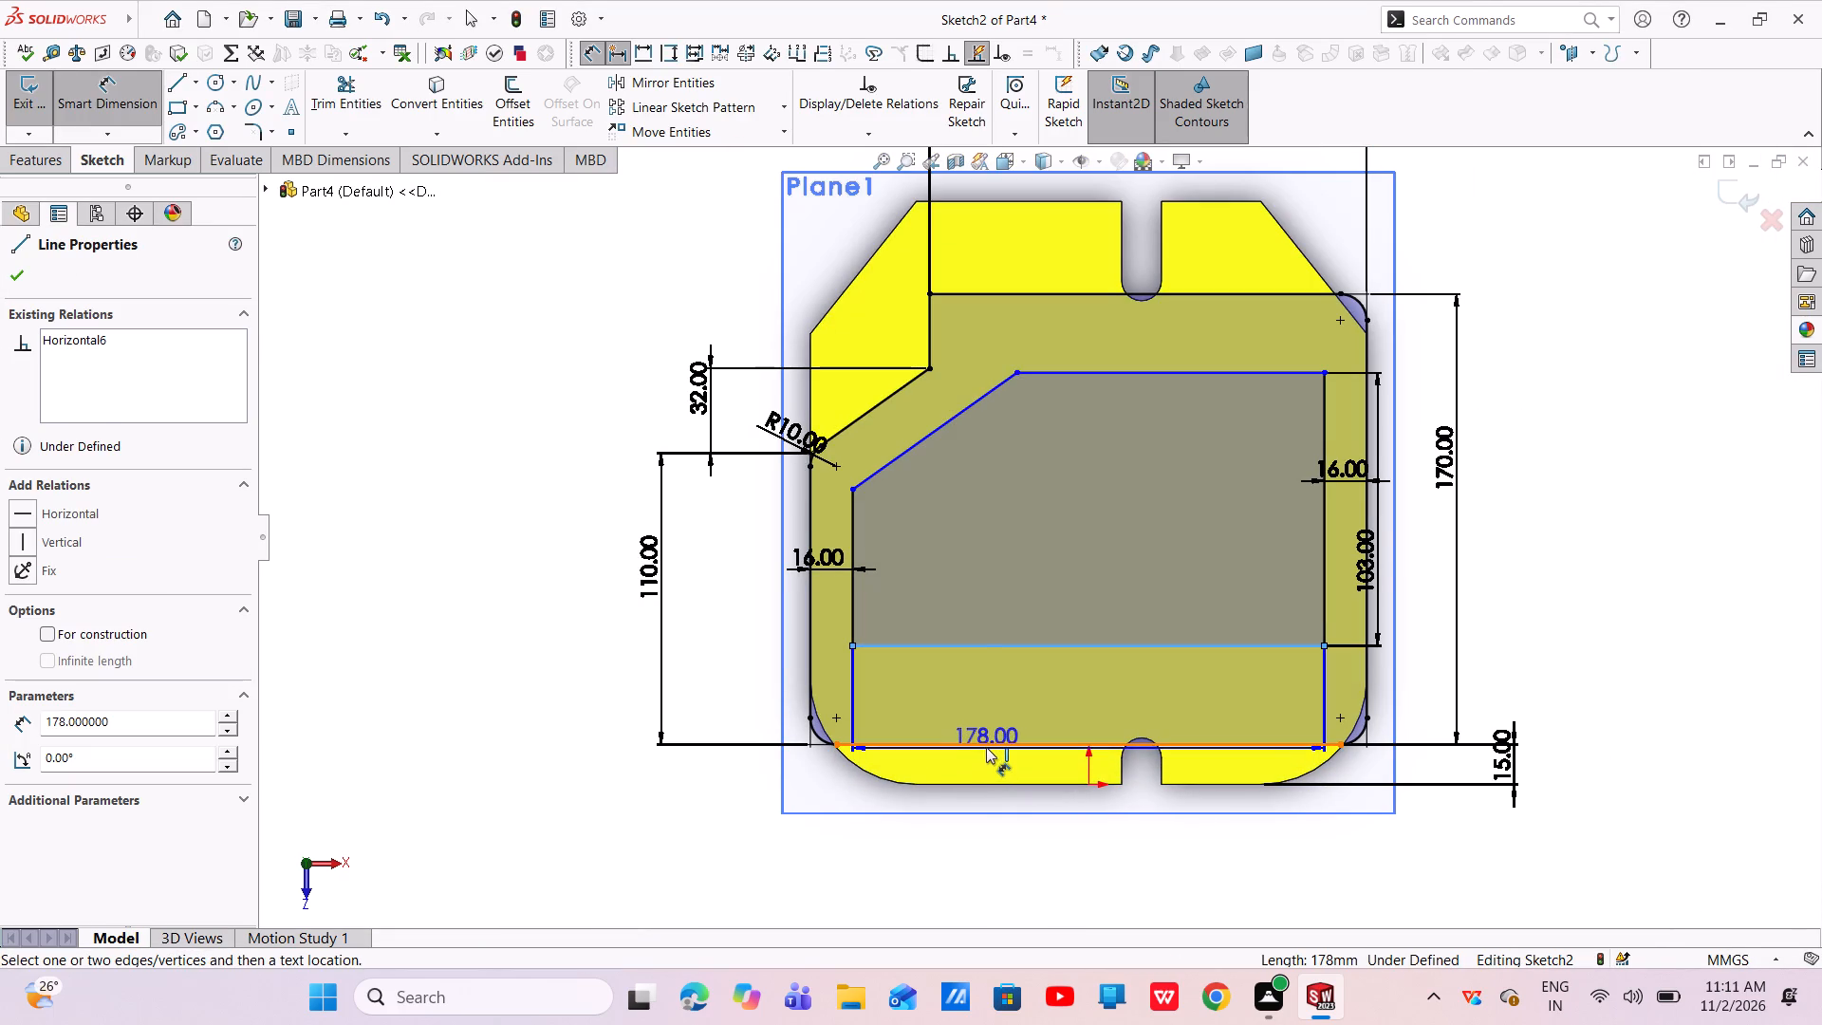
left_click(986, 747)
left_click(980, 717)
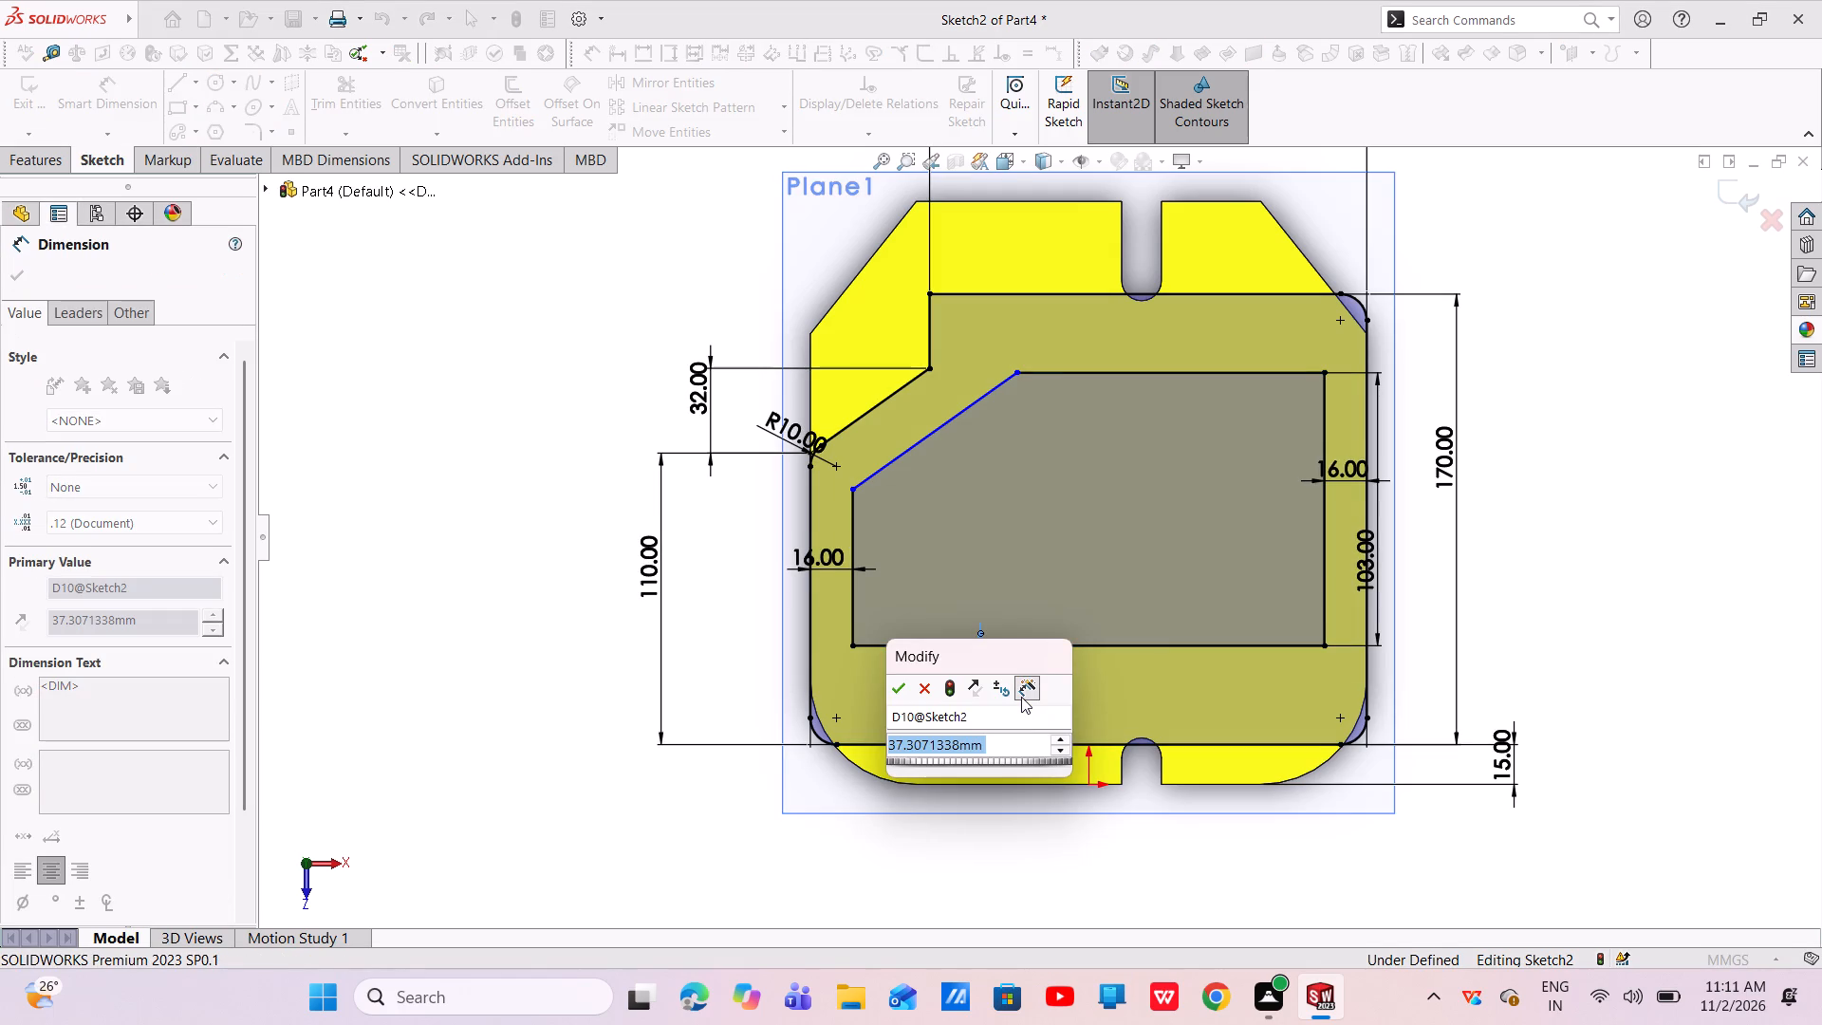
key("BackSpace")
type("30")
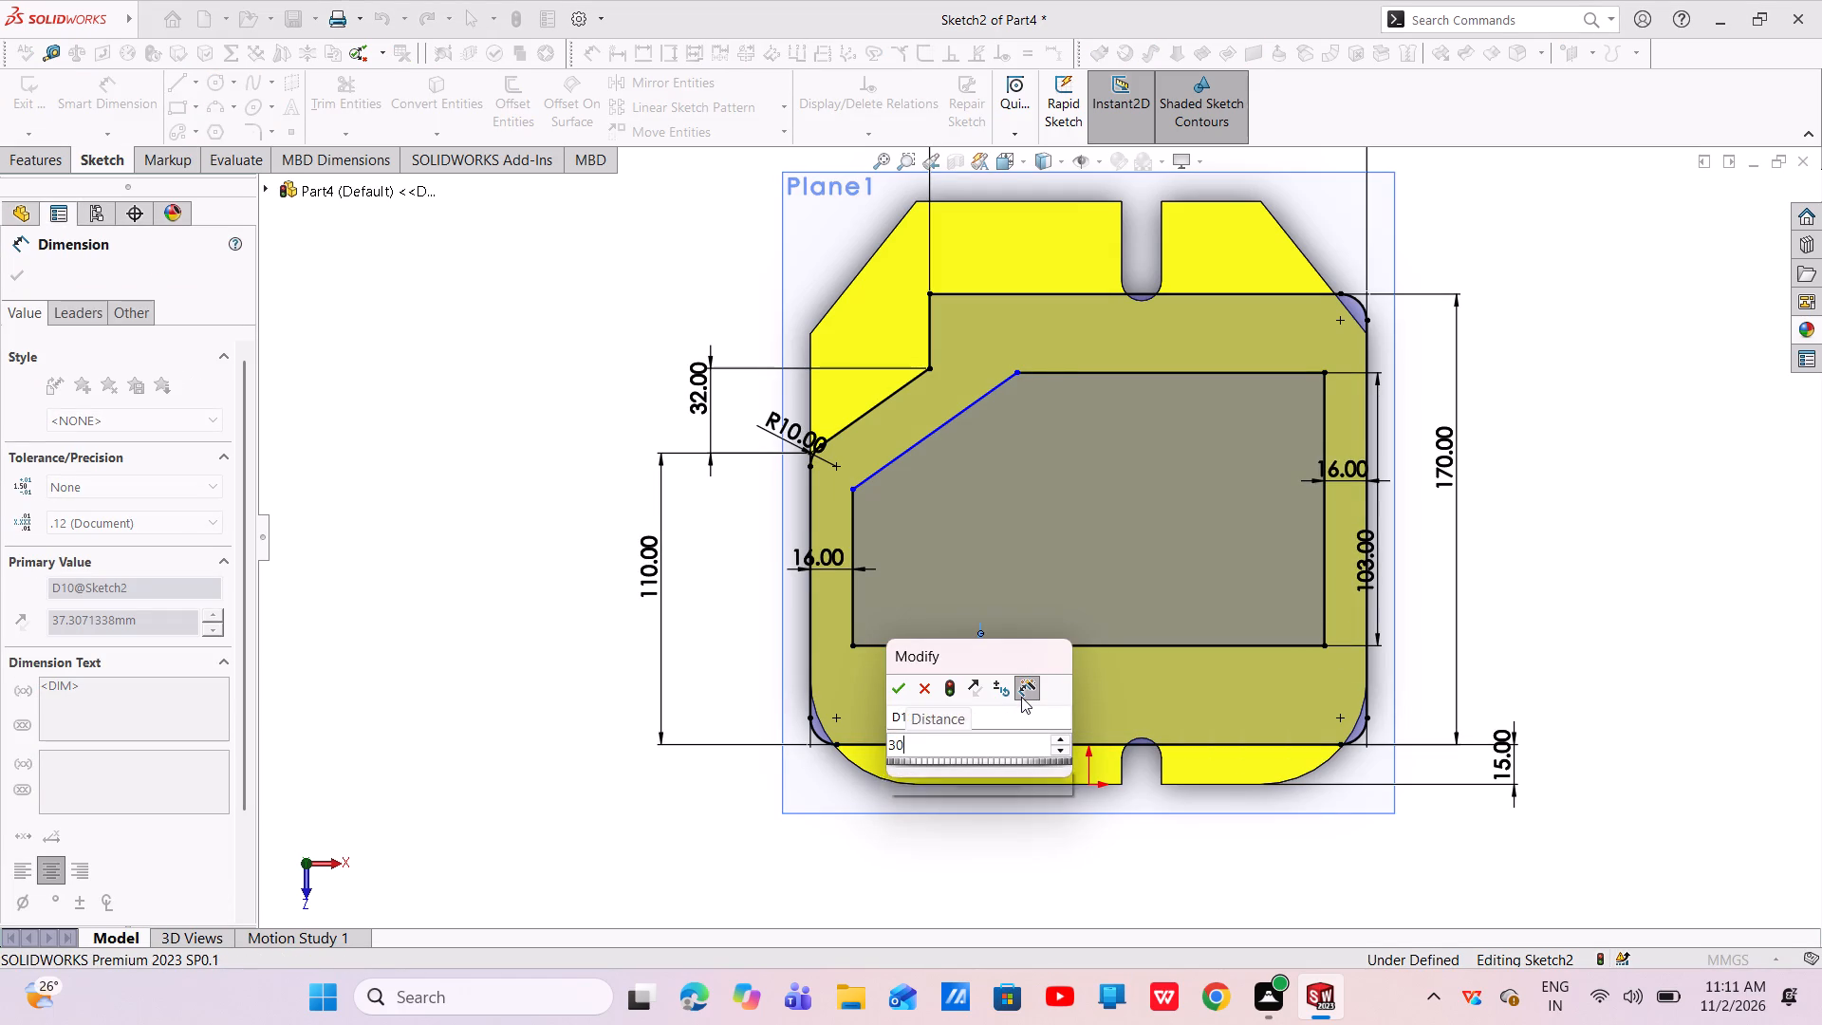
key("Return")
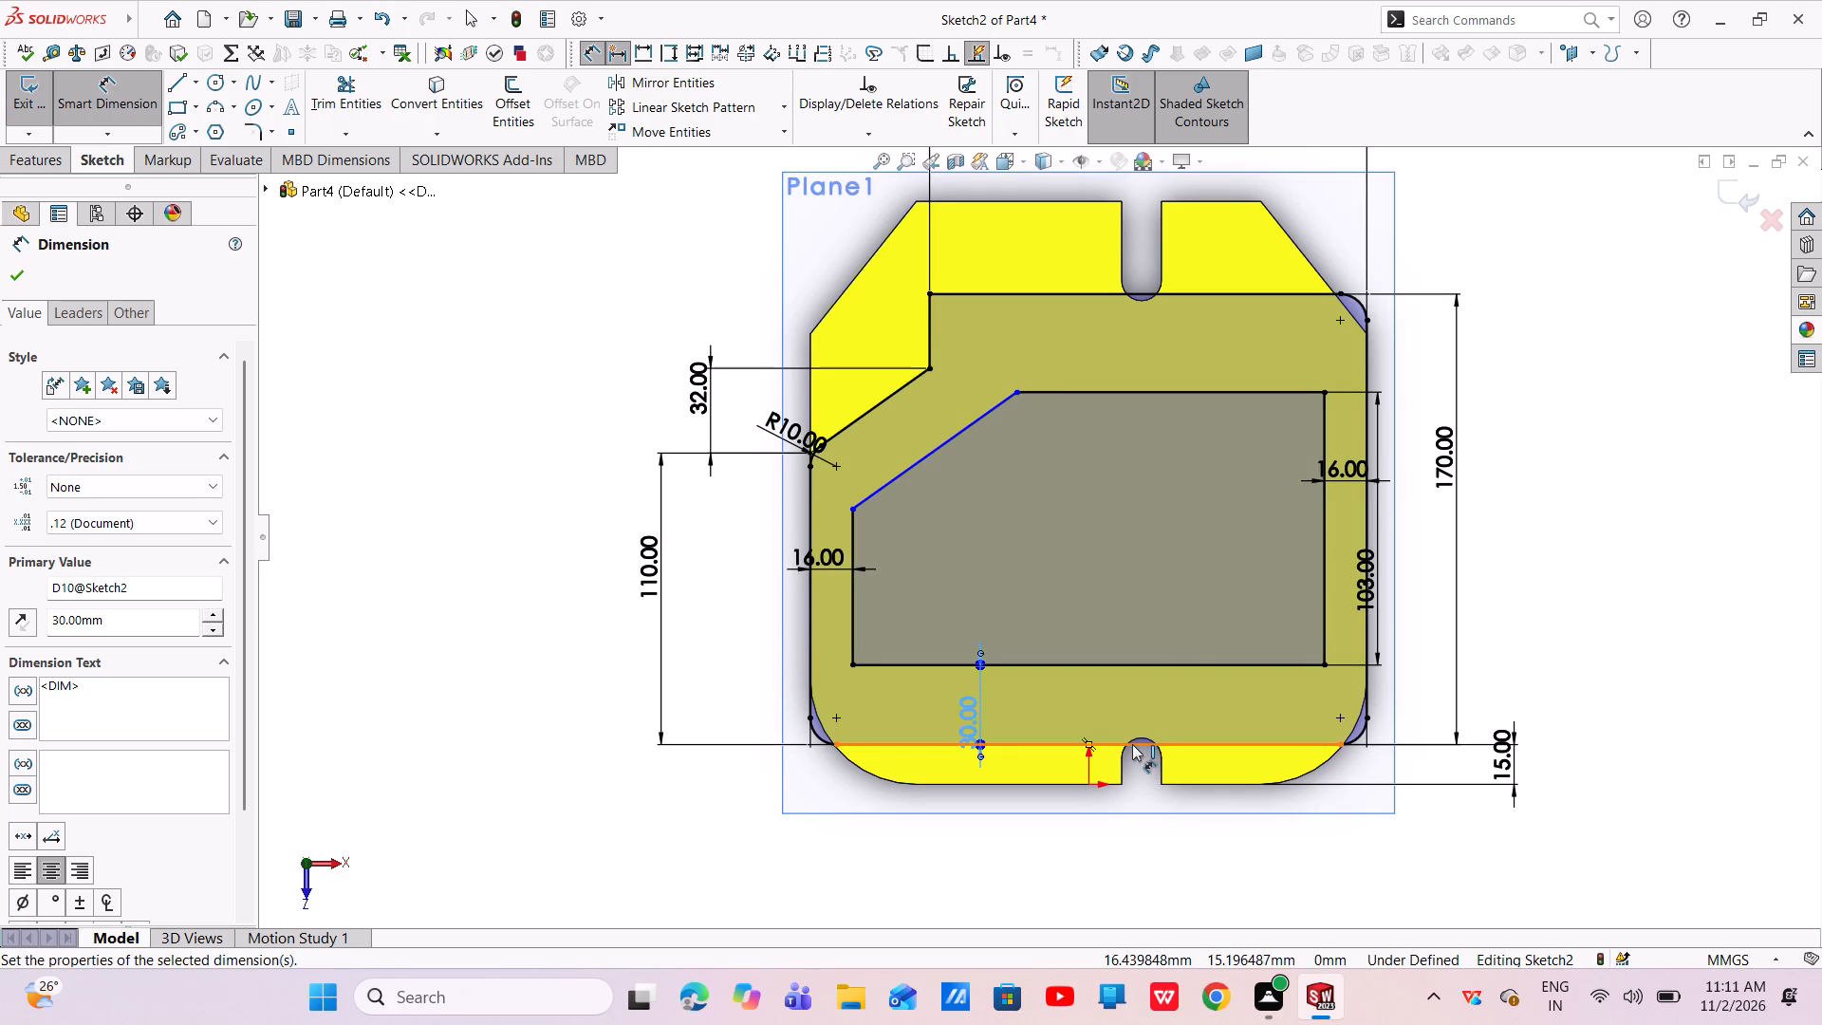
Dimension the perpendicular distance between the inner and outer profiles' parallel sloped lines as 15 mm.
left_click(871, 406)
left_click(927, 452)
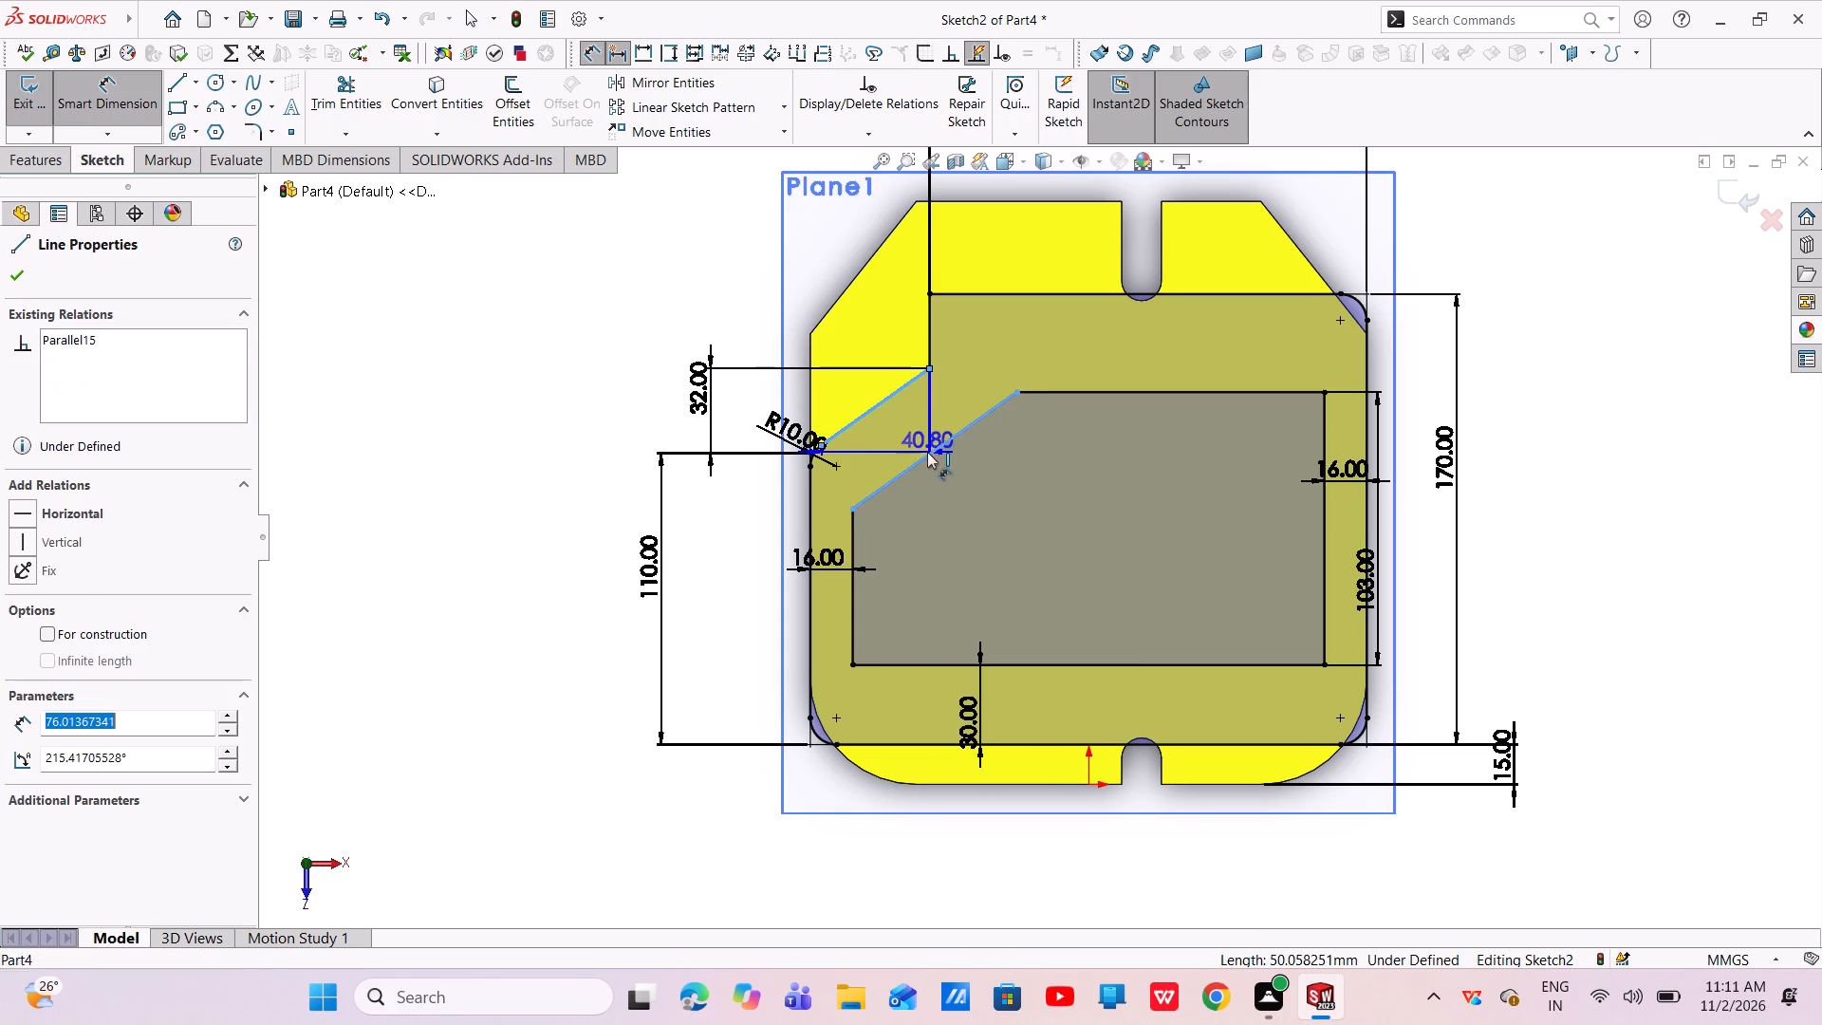
left_click(919, 445)
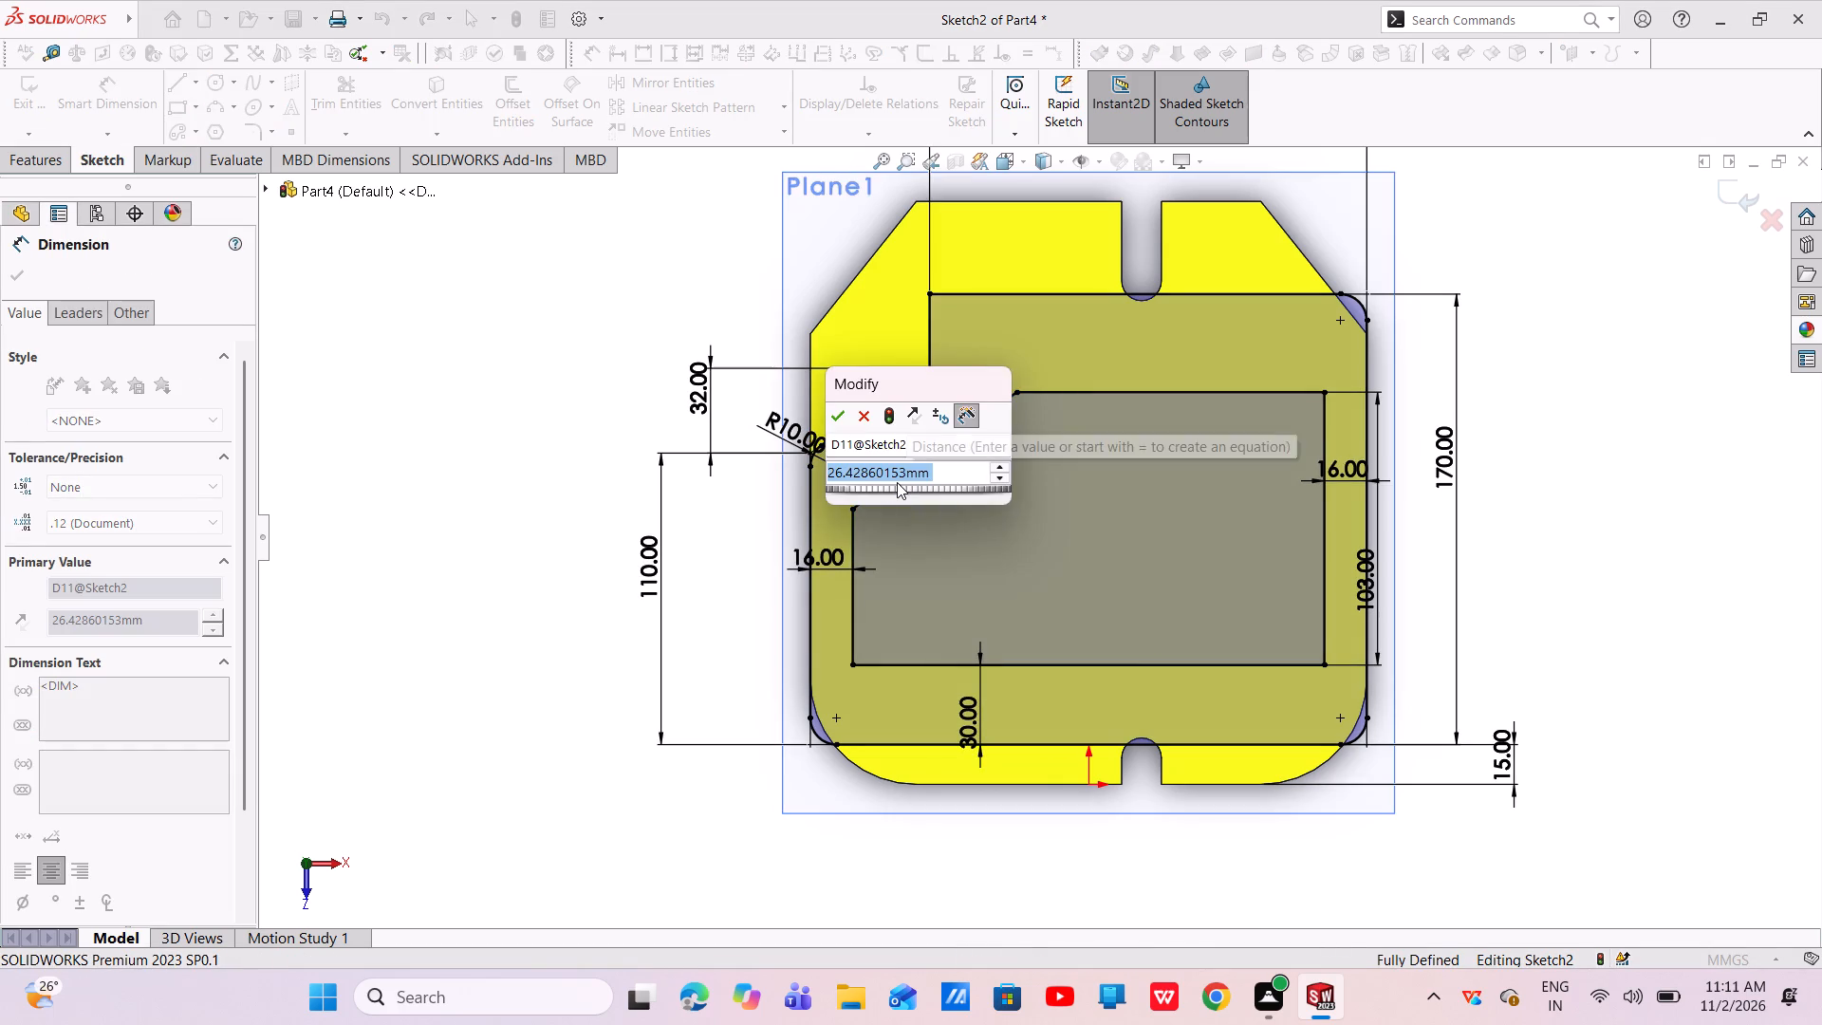
key("BackSpace")
type("15")
key("Return")
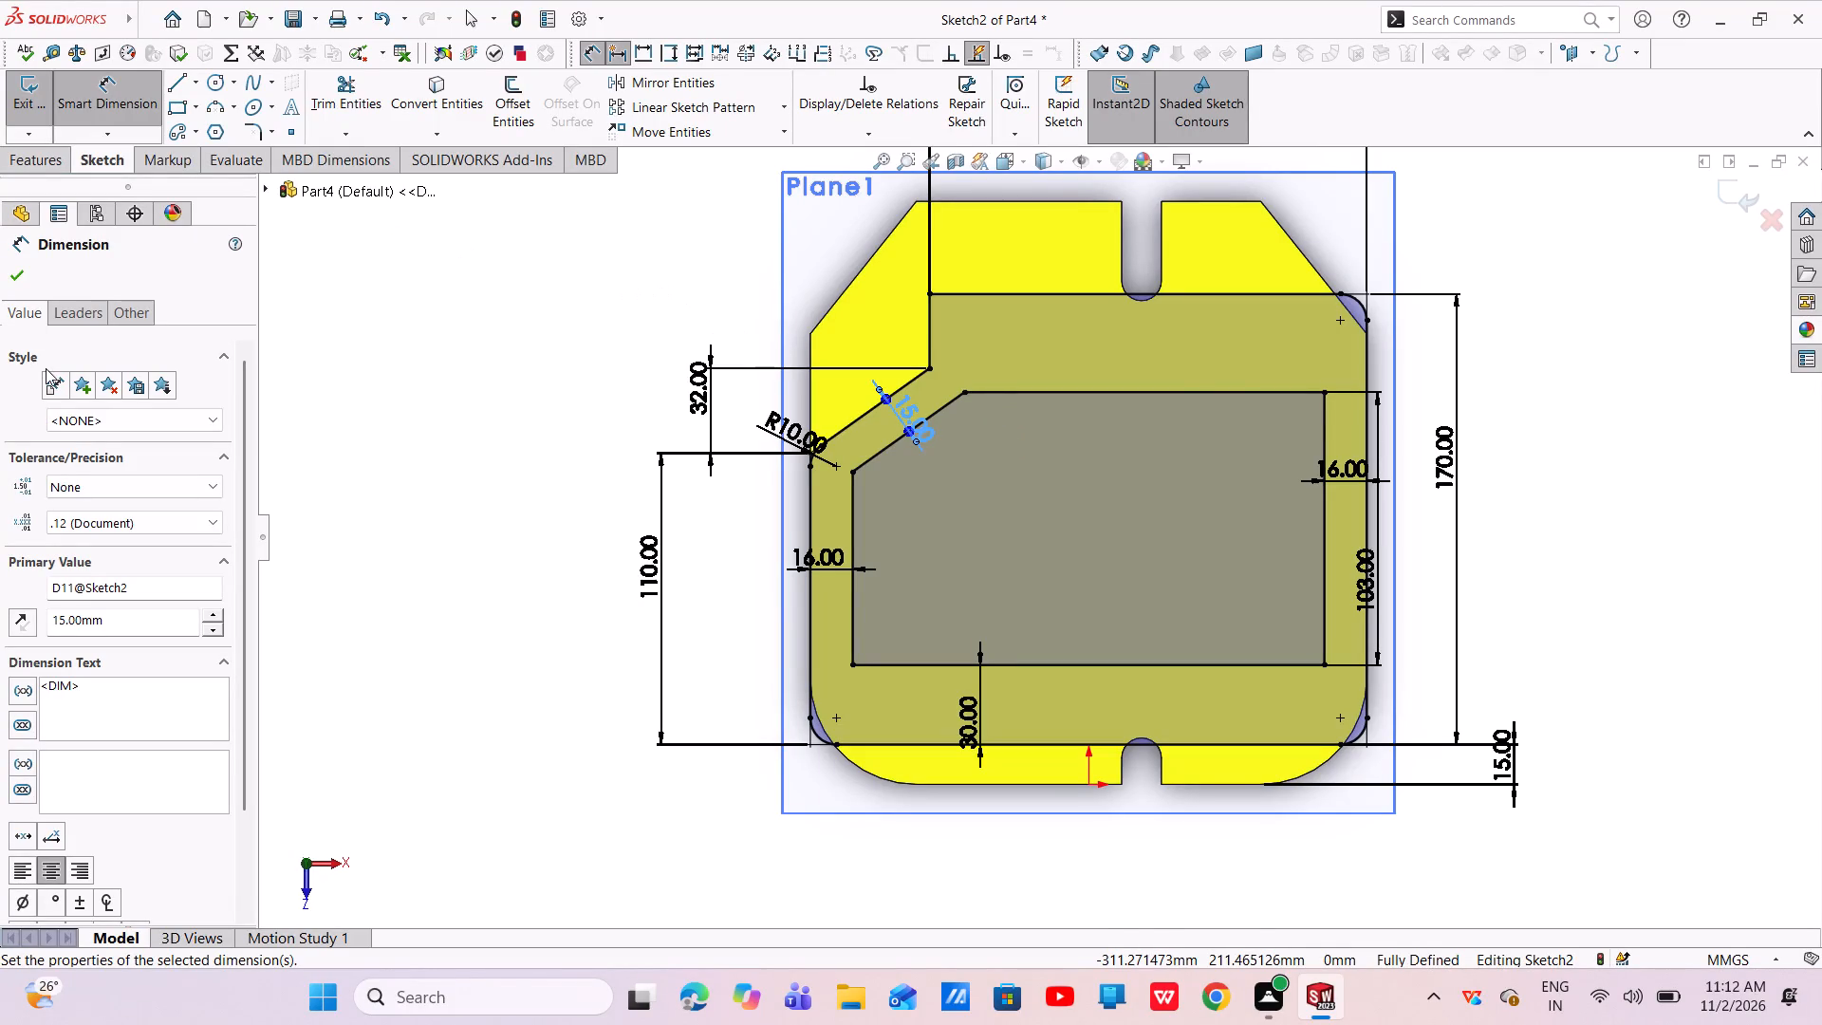
left_click(28, 278)
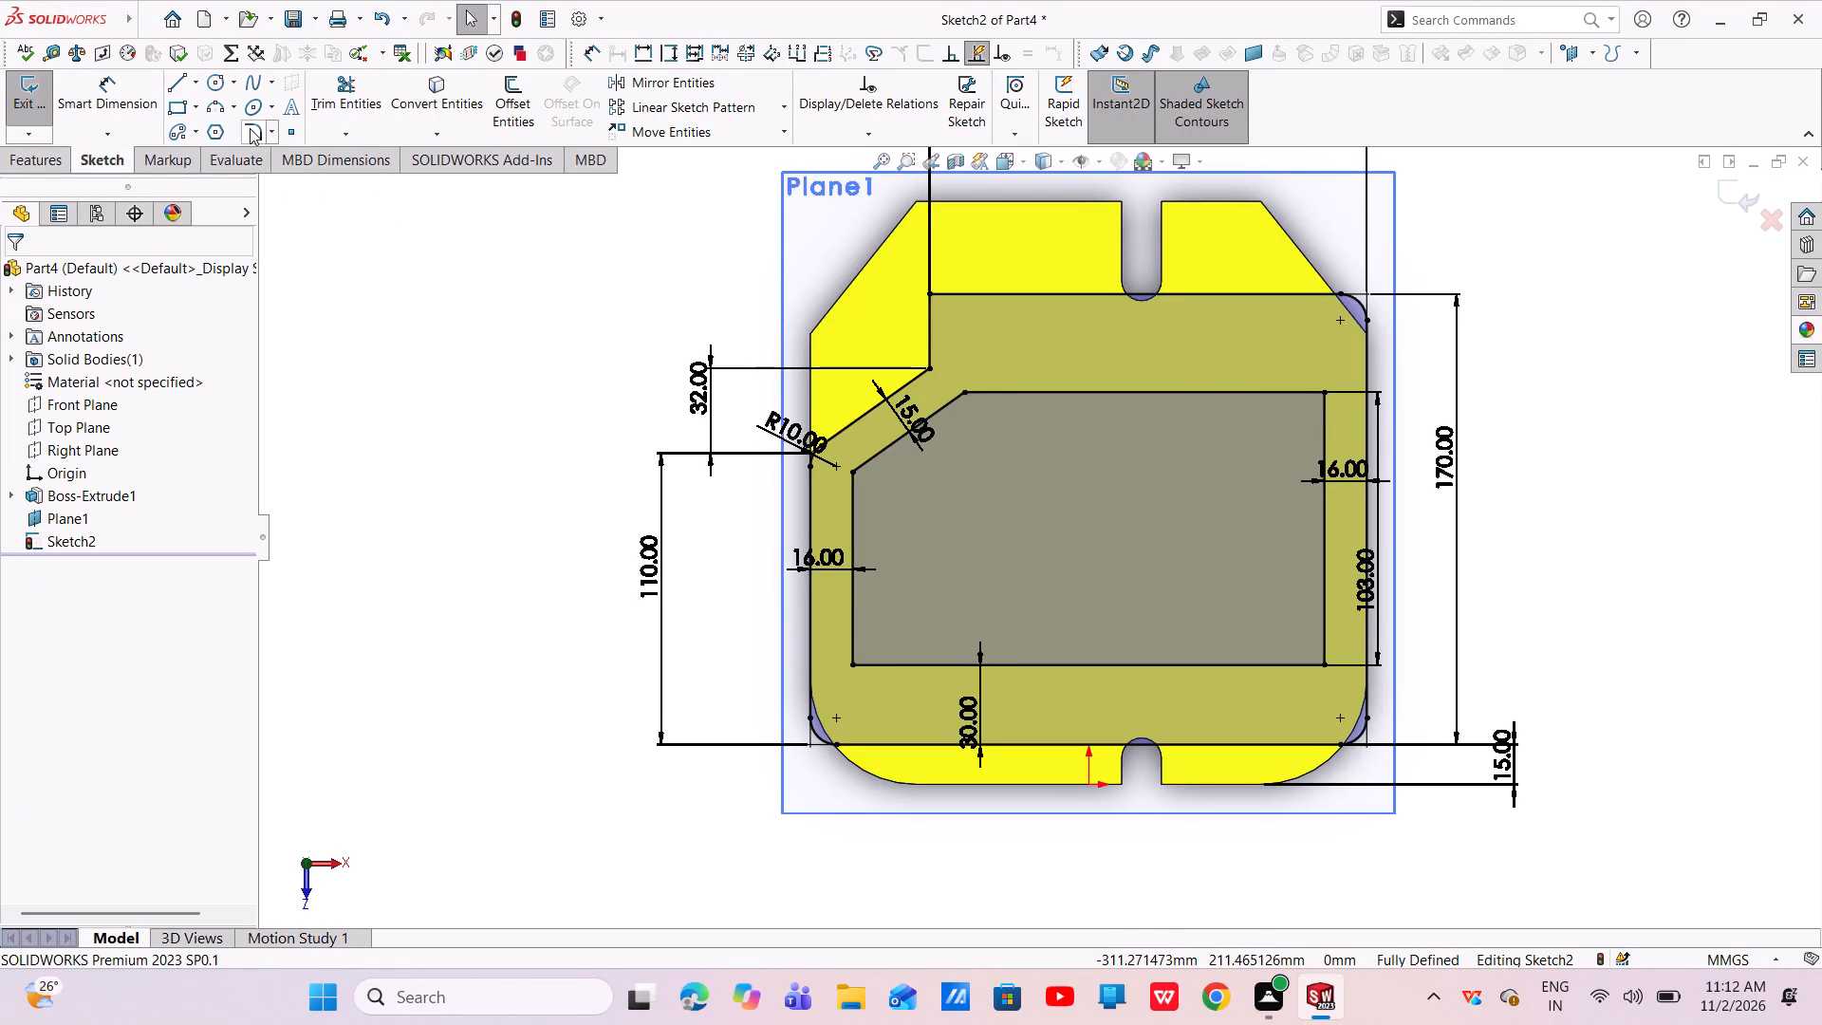
Add 10 mm sketch fillets to all five corners of the inner profile.
left_click(250, 128)
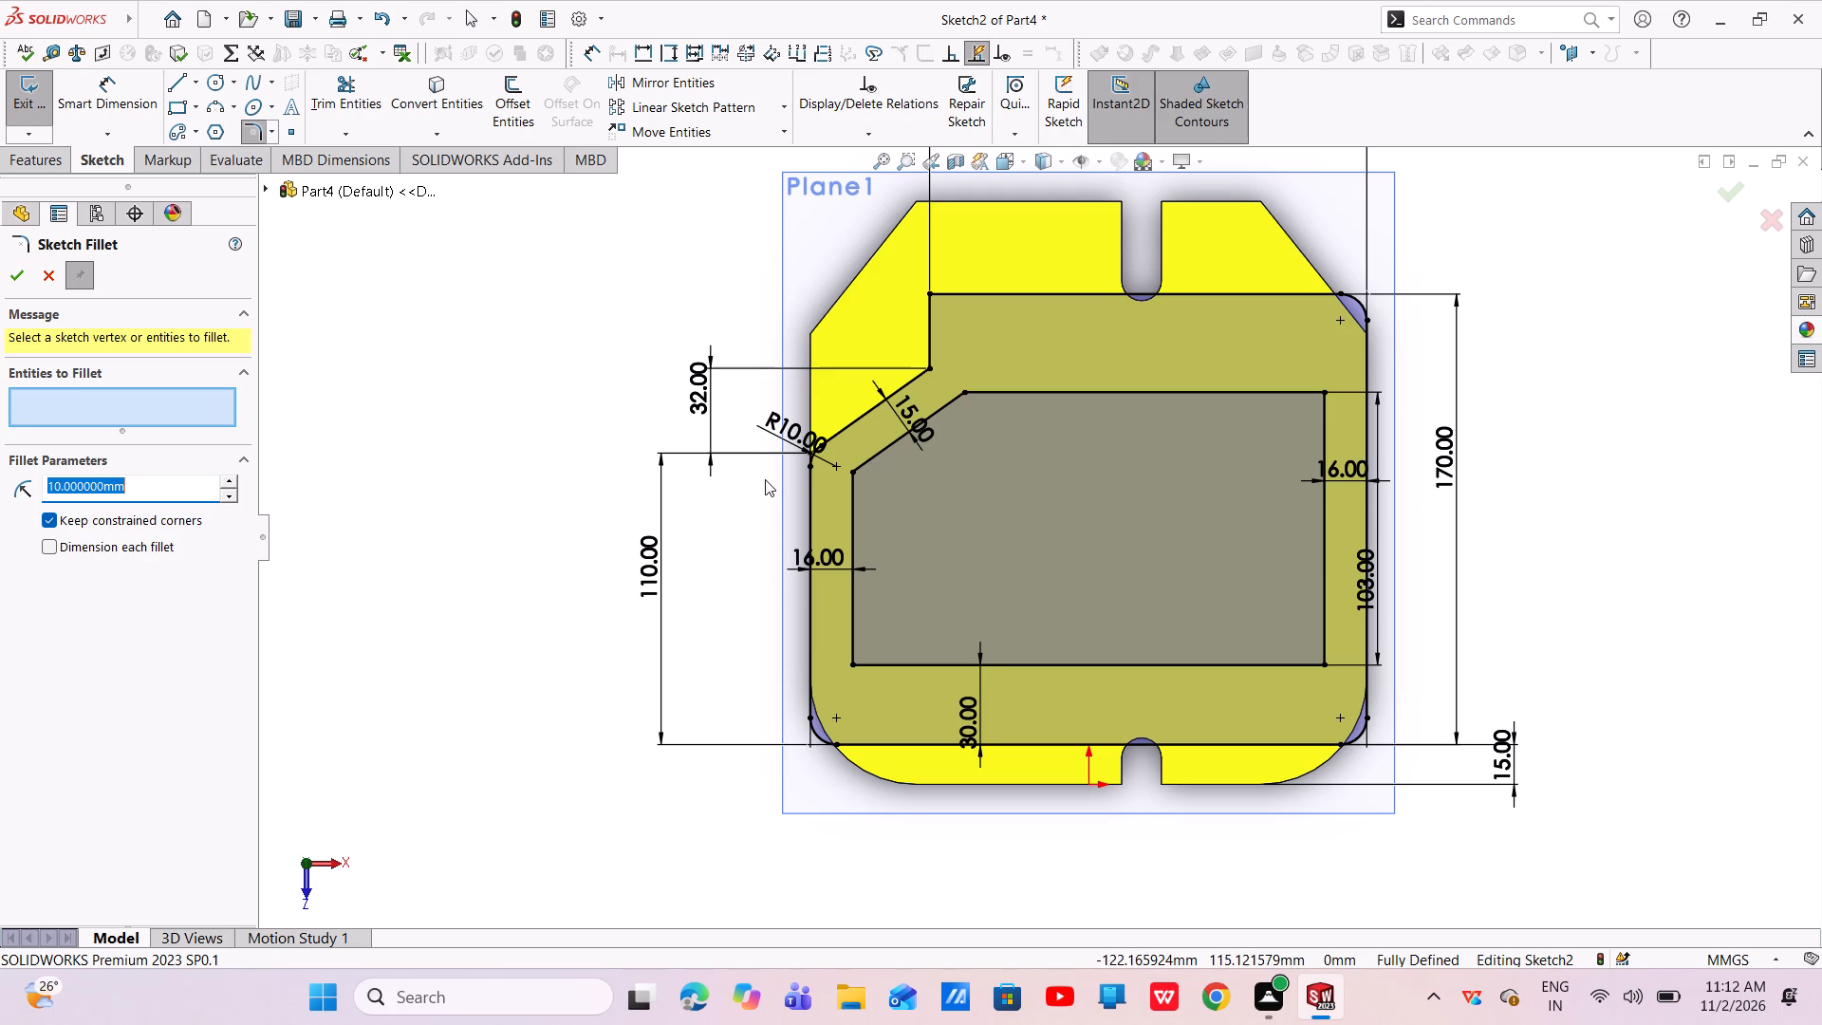
left_click(853, 474)
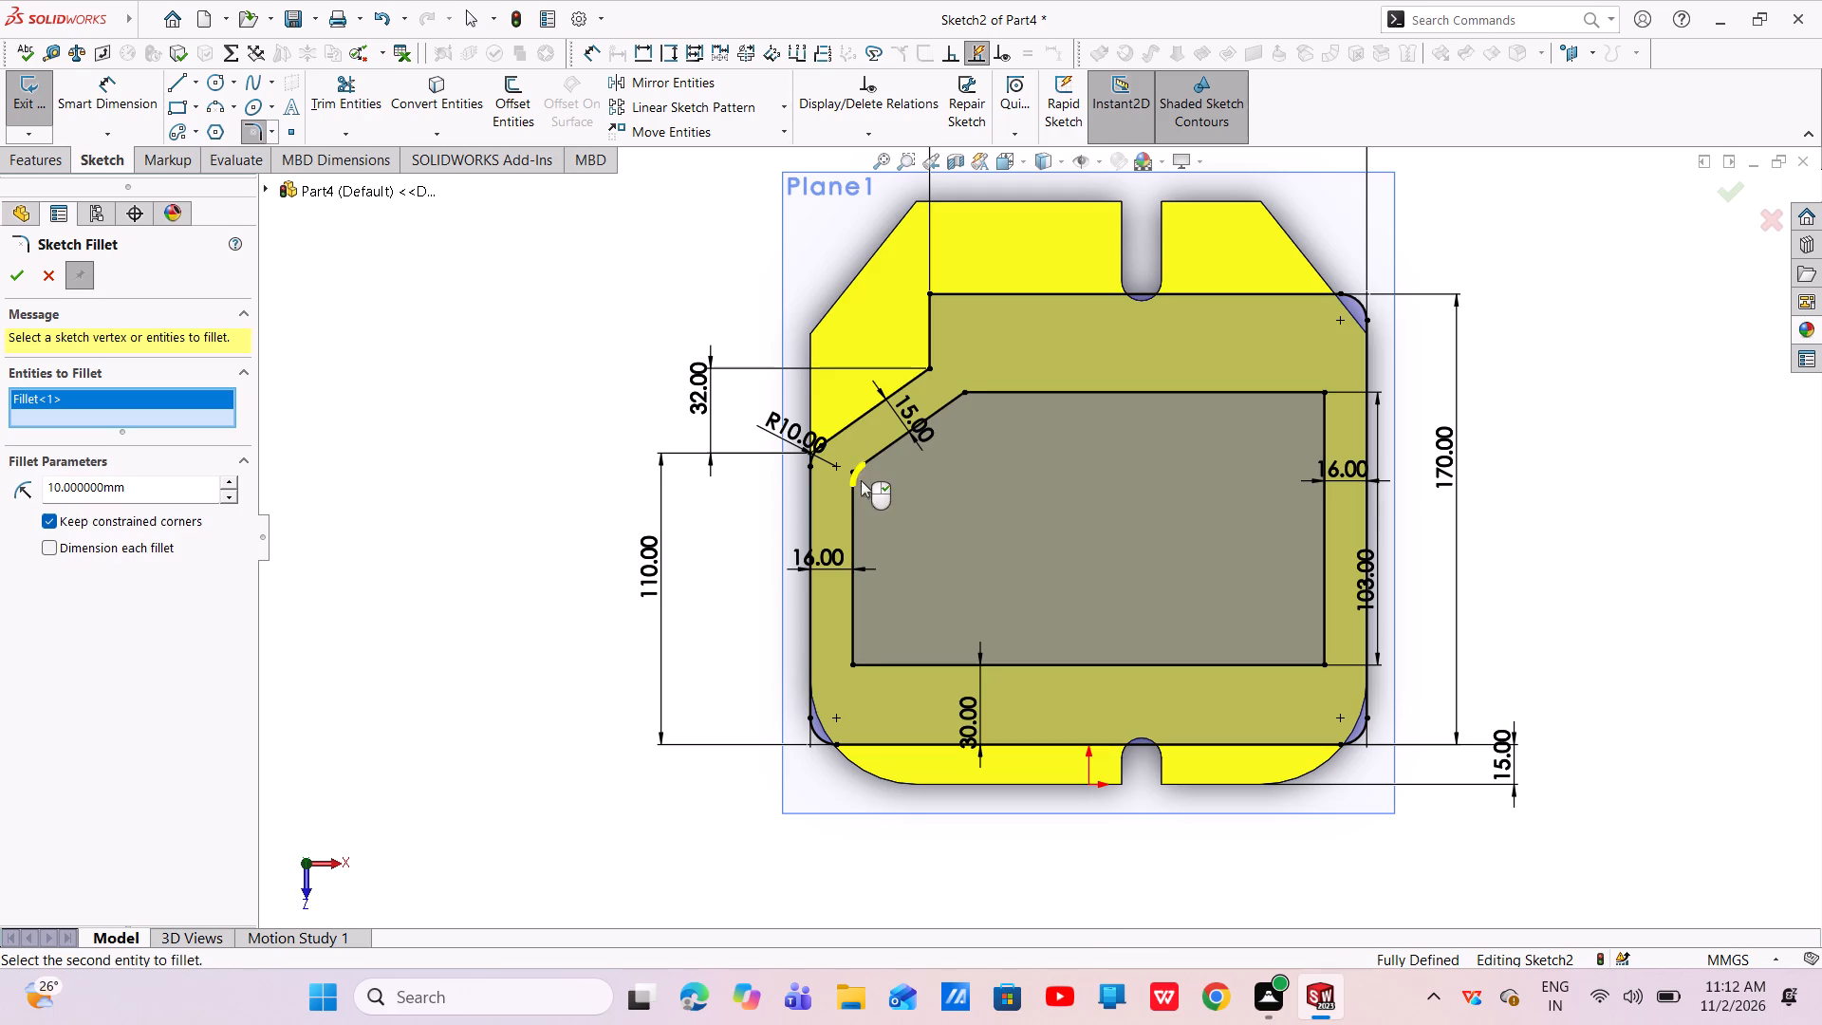
left_click(857, 665)
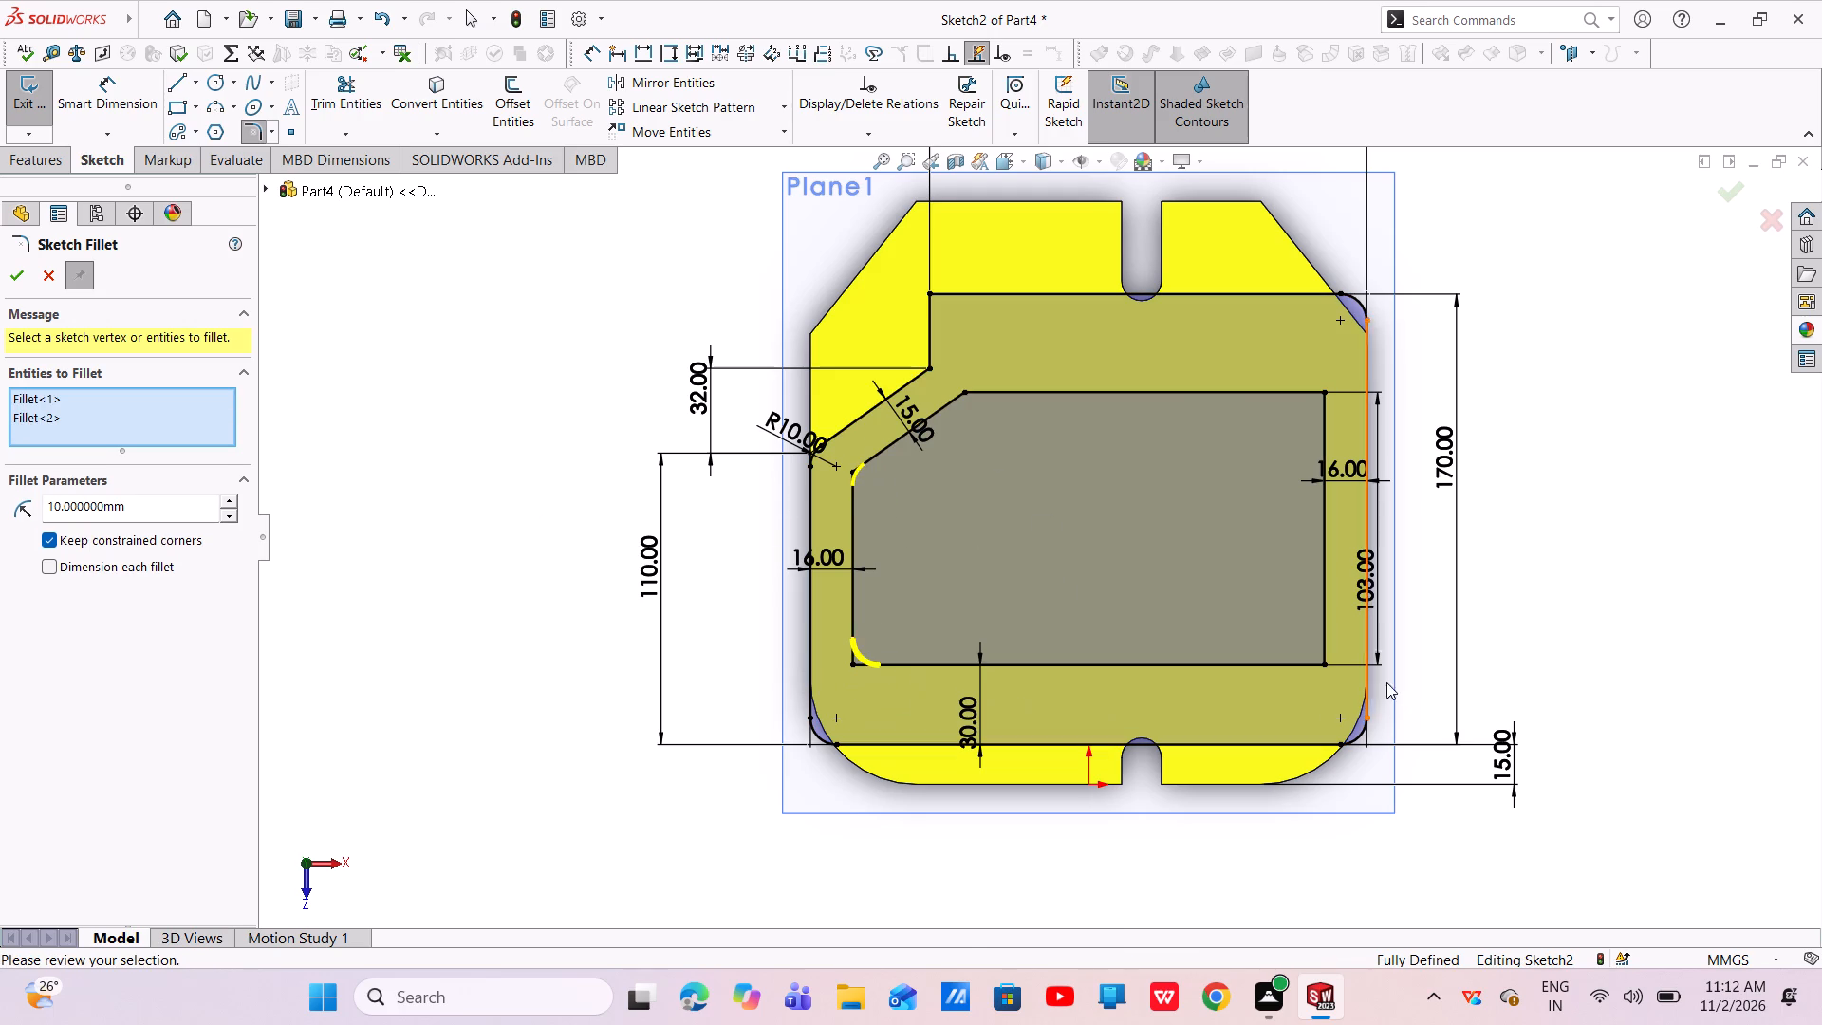
left_click(1326, 664)
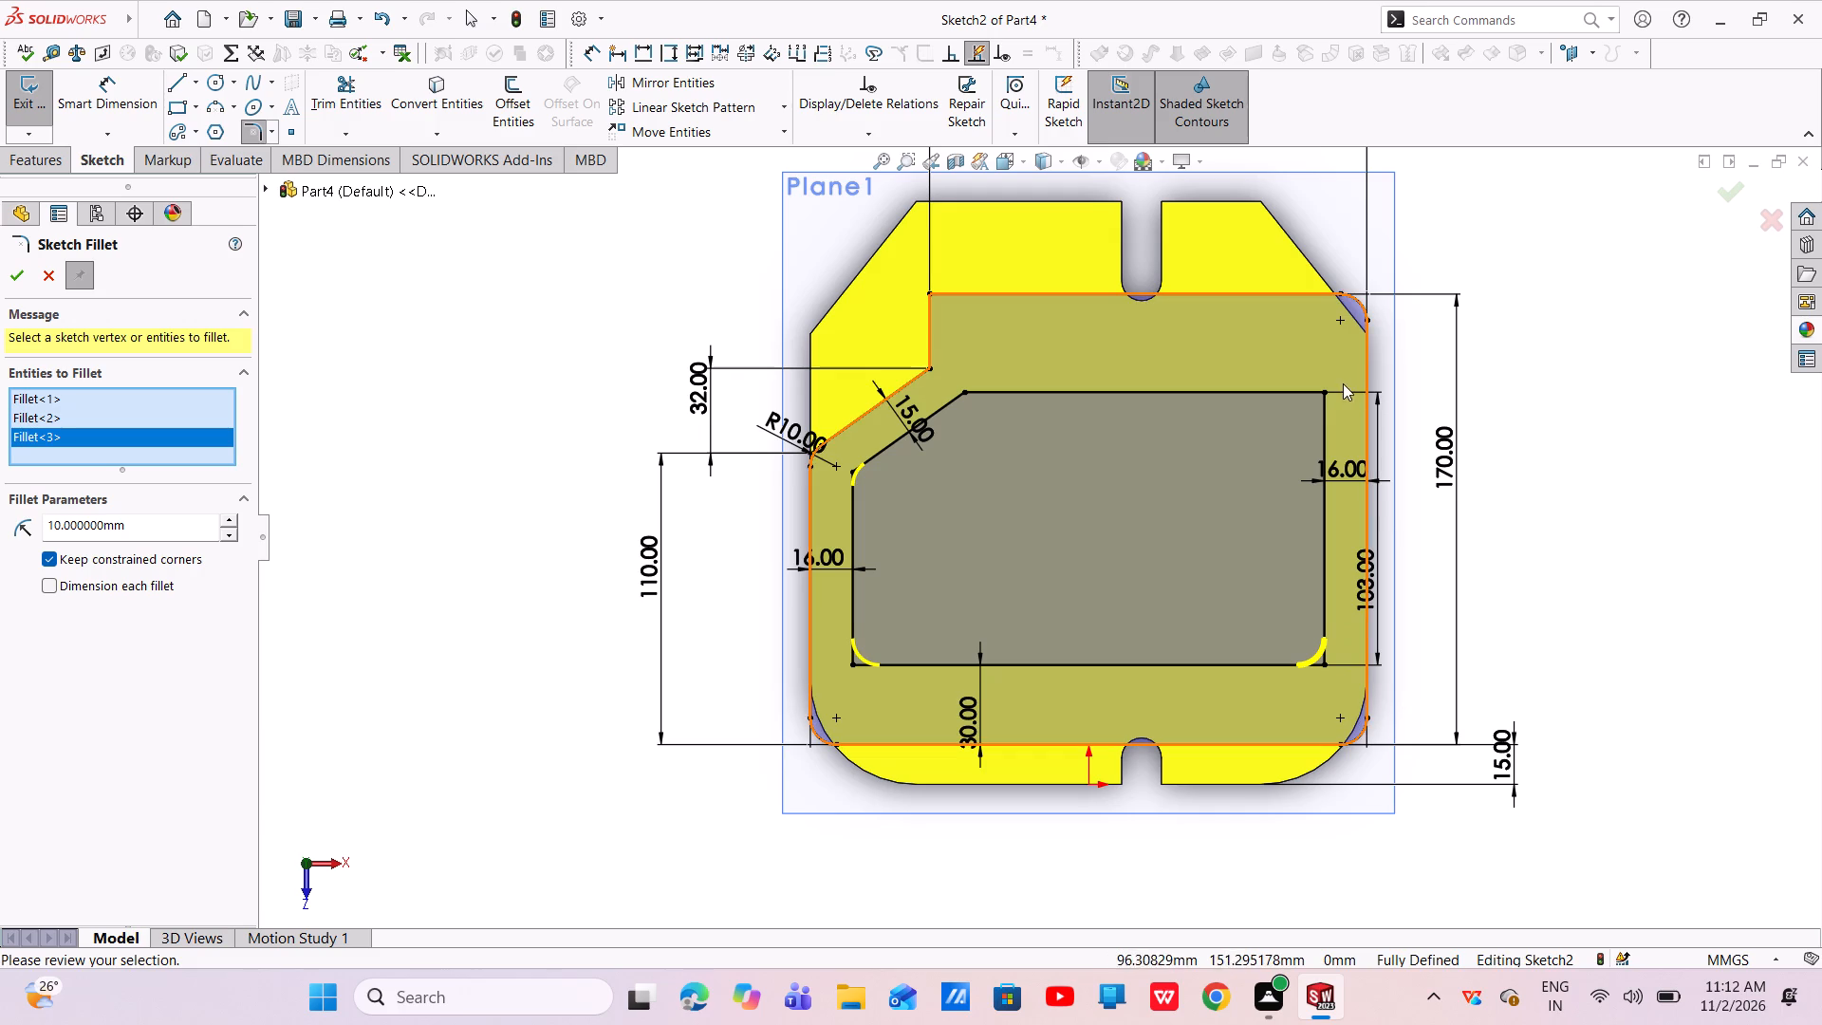
left_click(1325, 392)
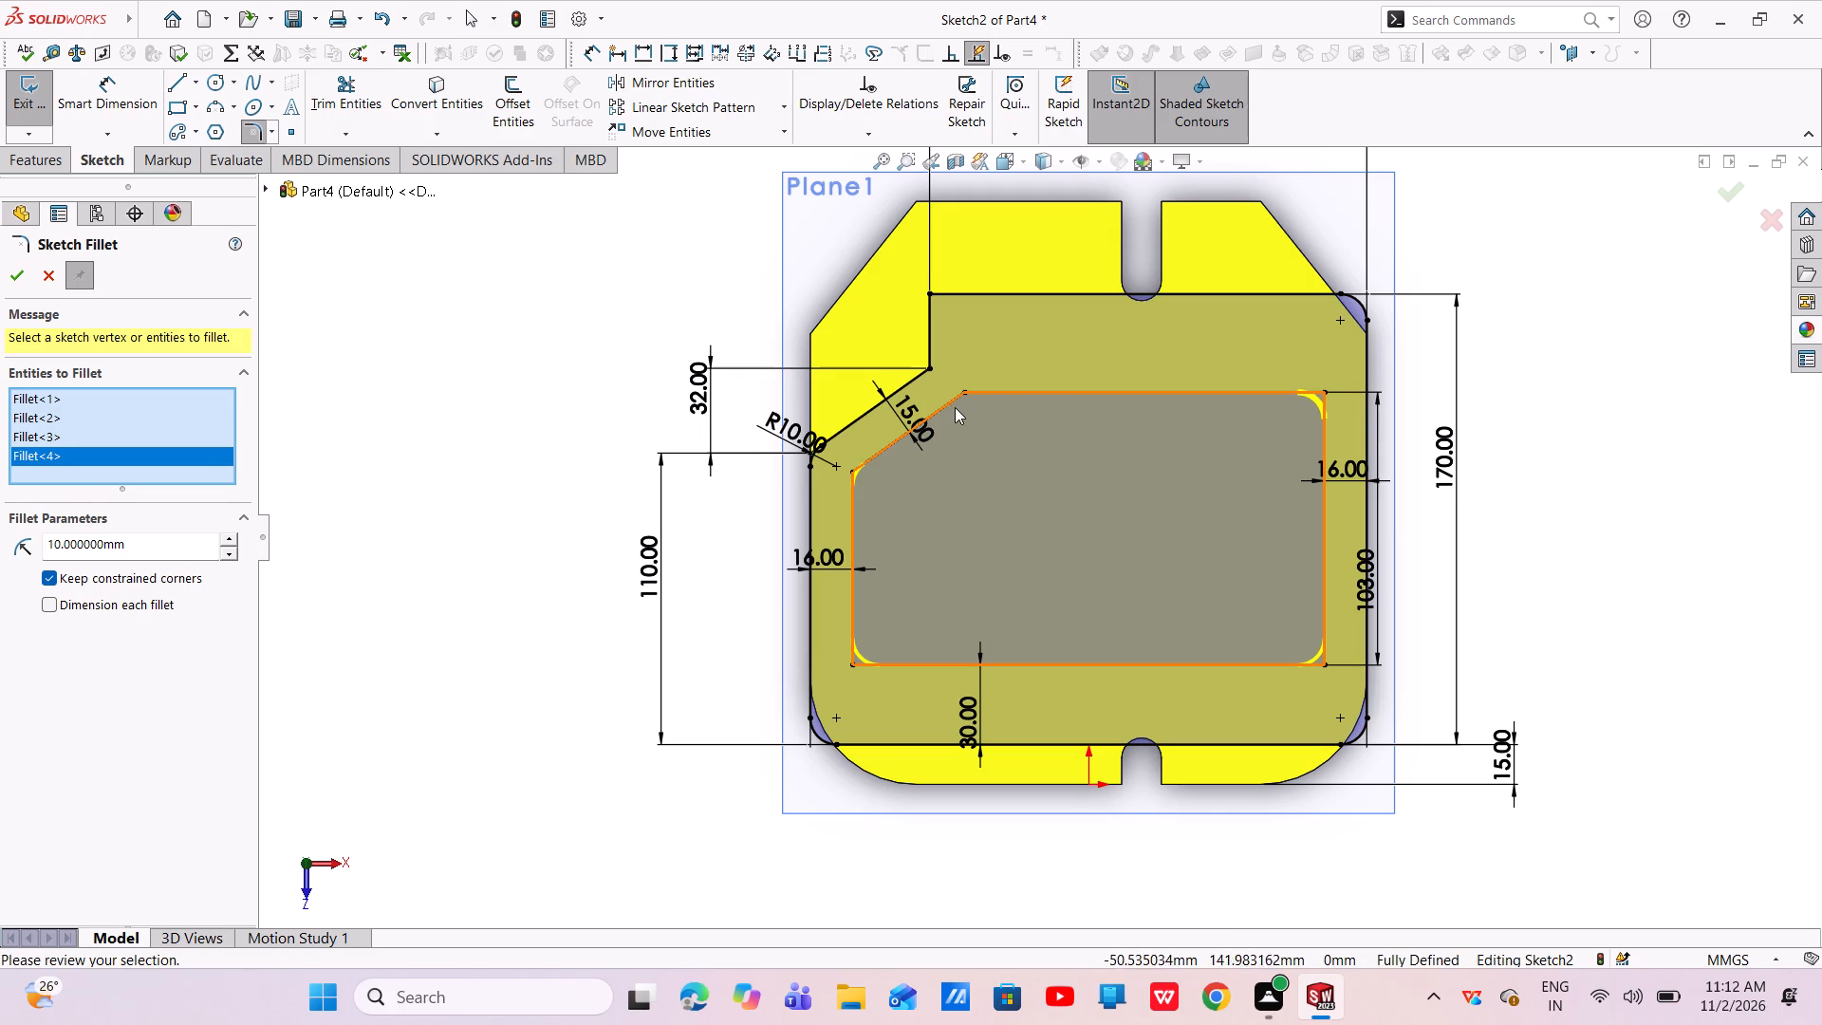
left_click(962, 391)
right_click(962, 391)
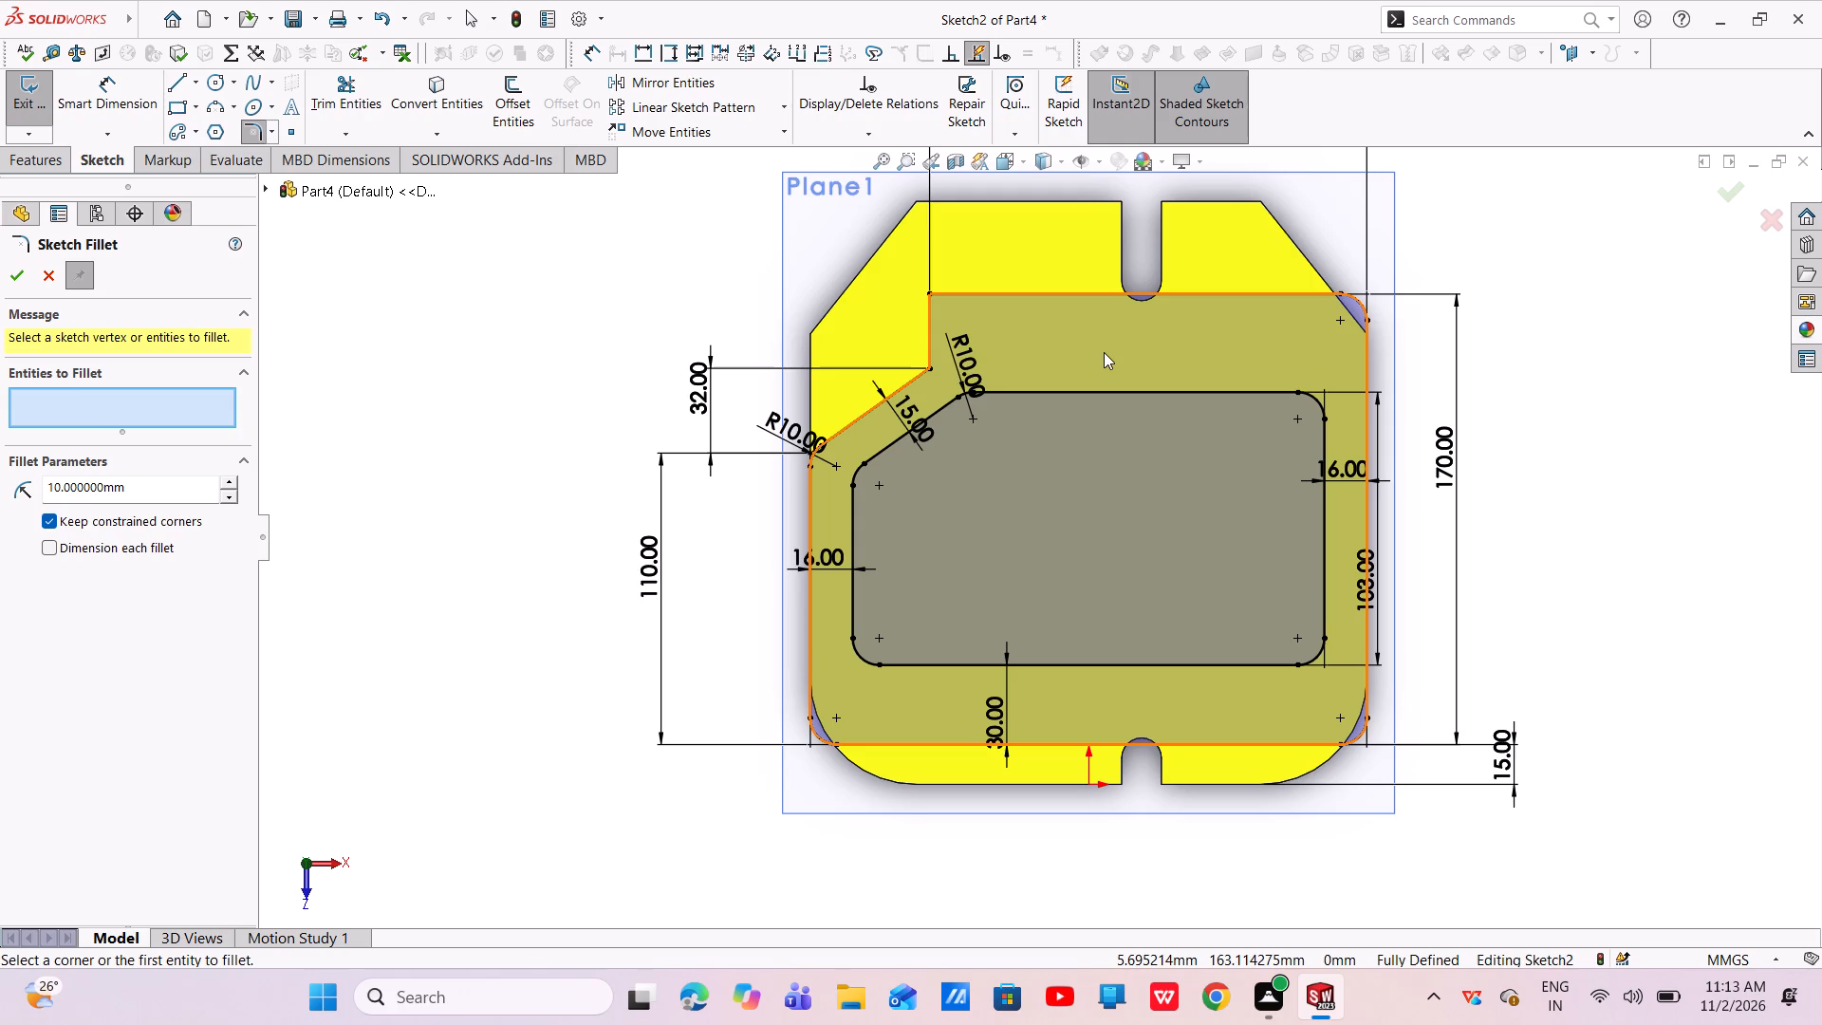
left_click(18, 285)
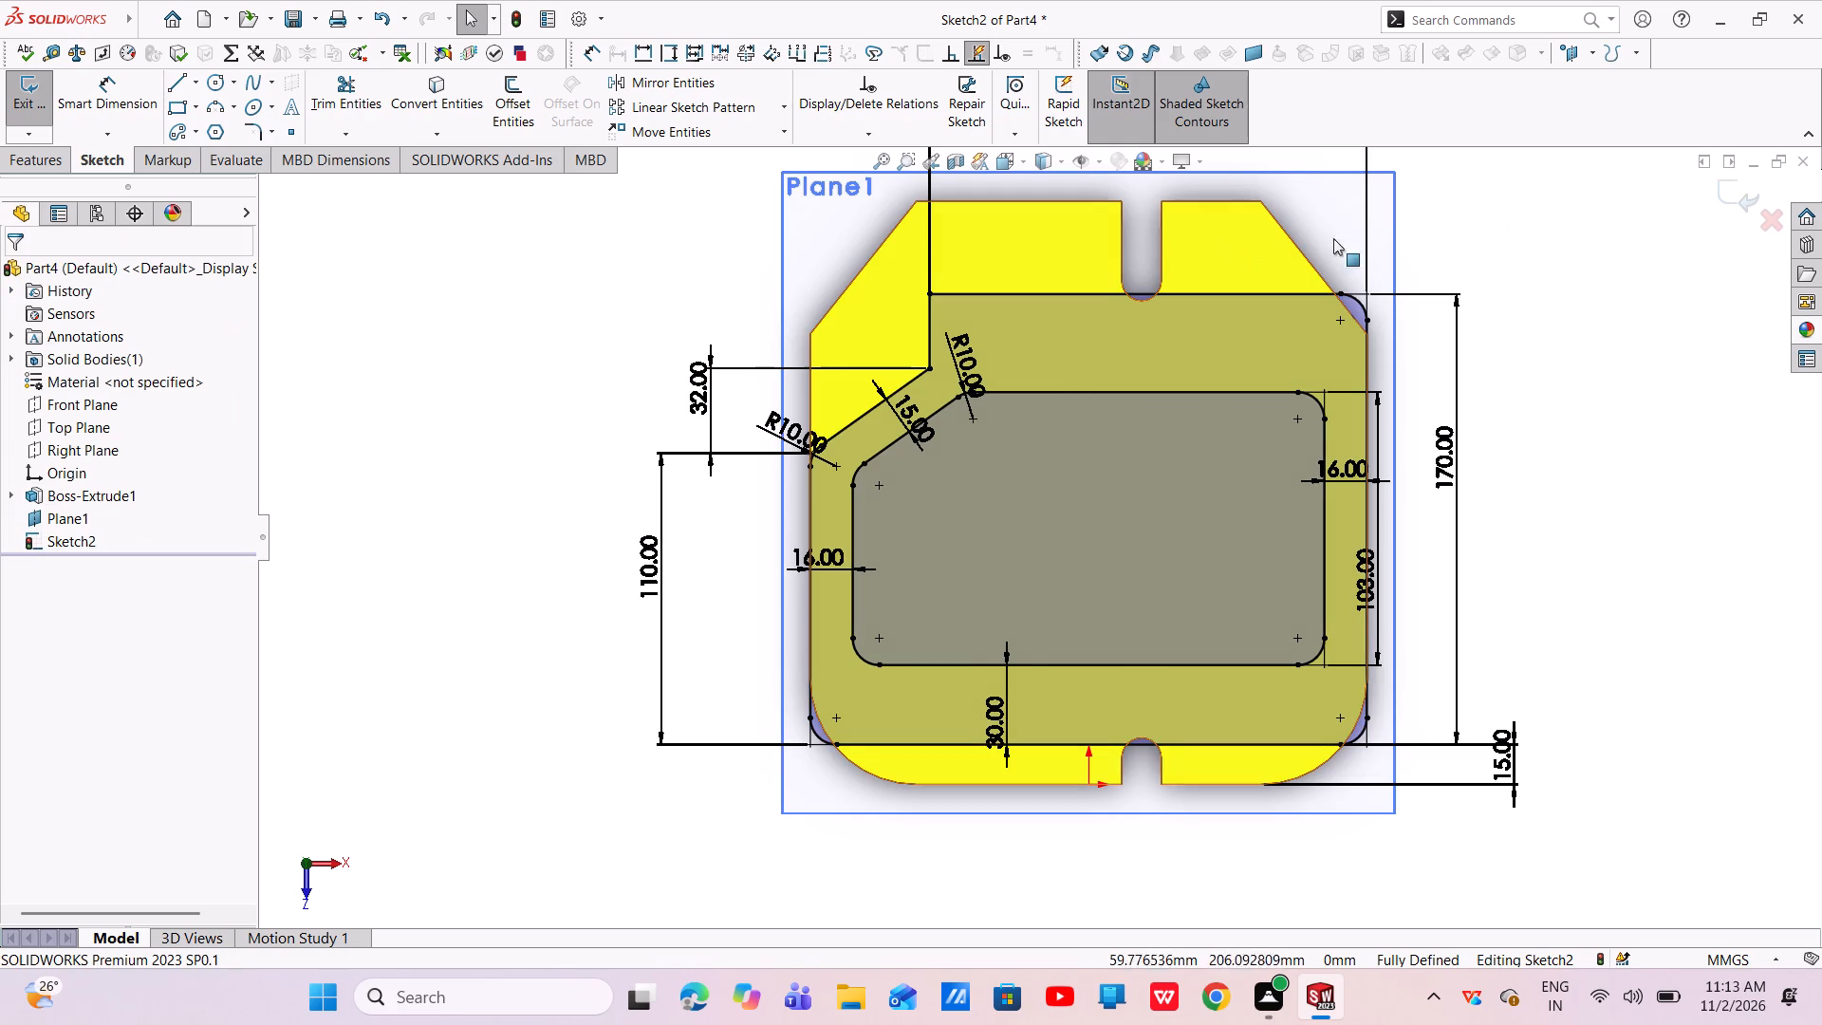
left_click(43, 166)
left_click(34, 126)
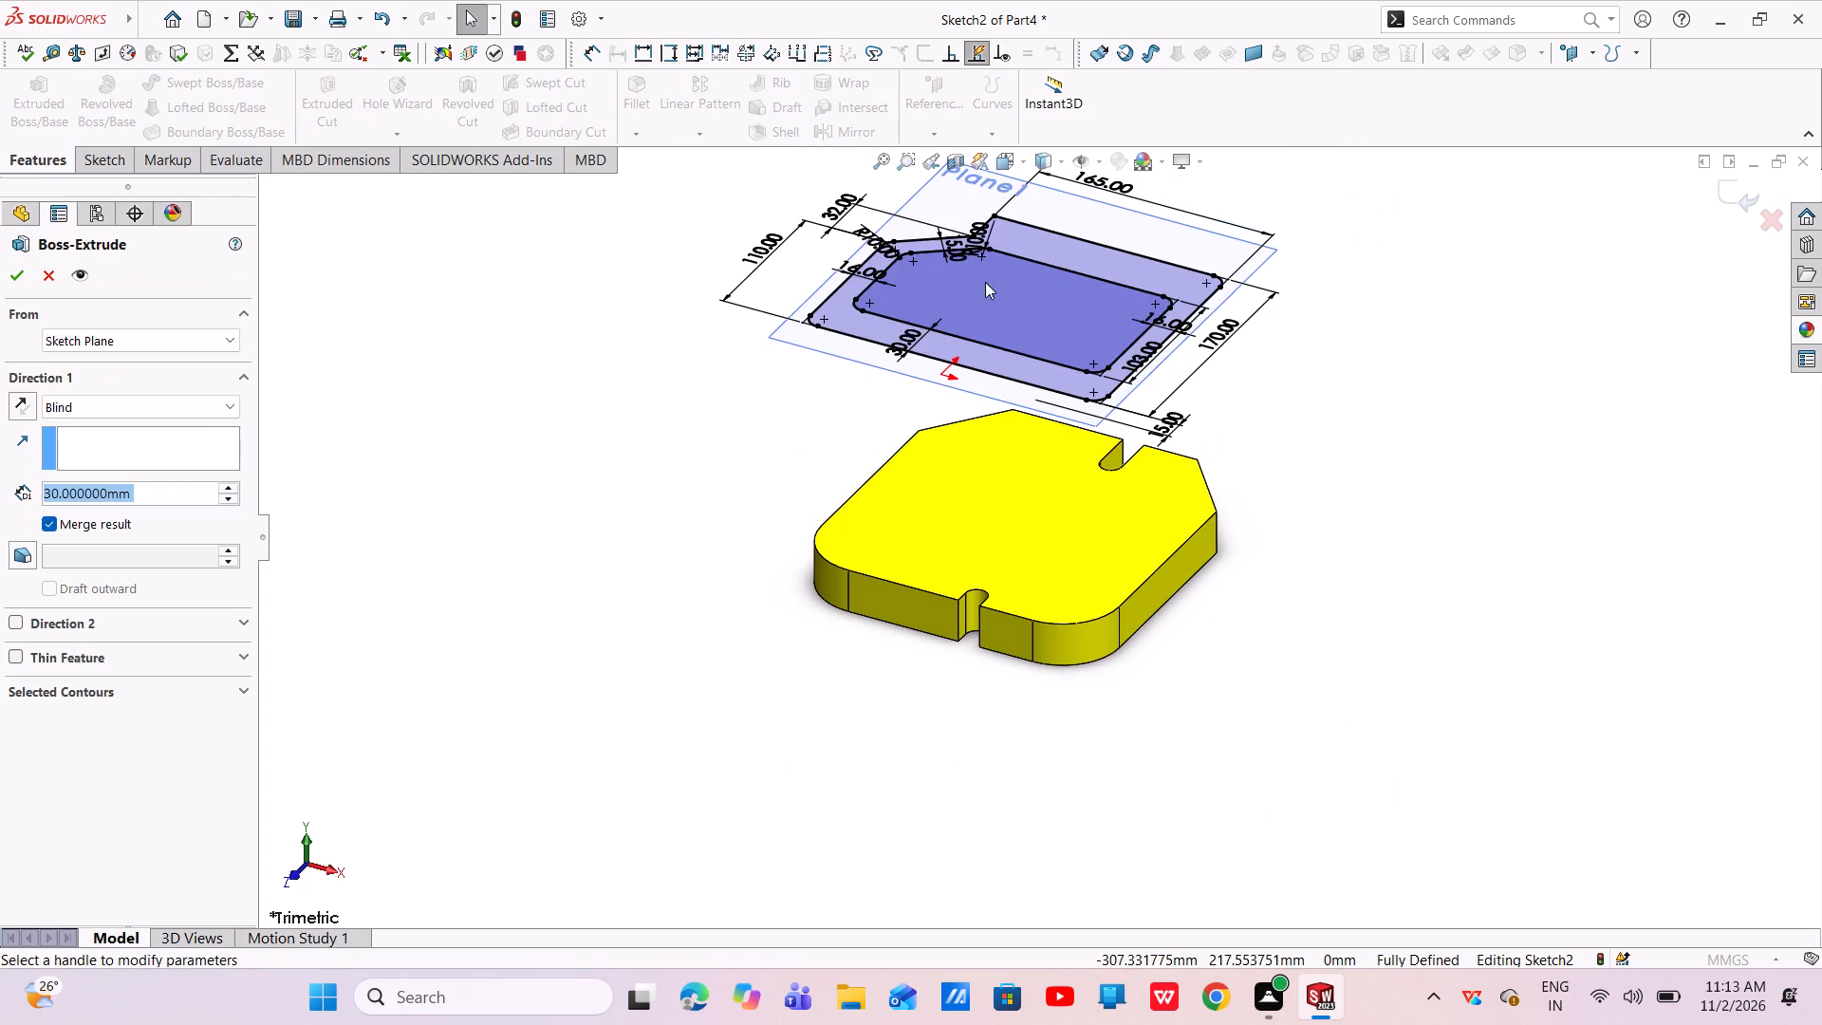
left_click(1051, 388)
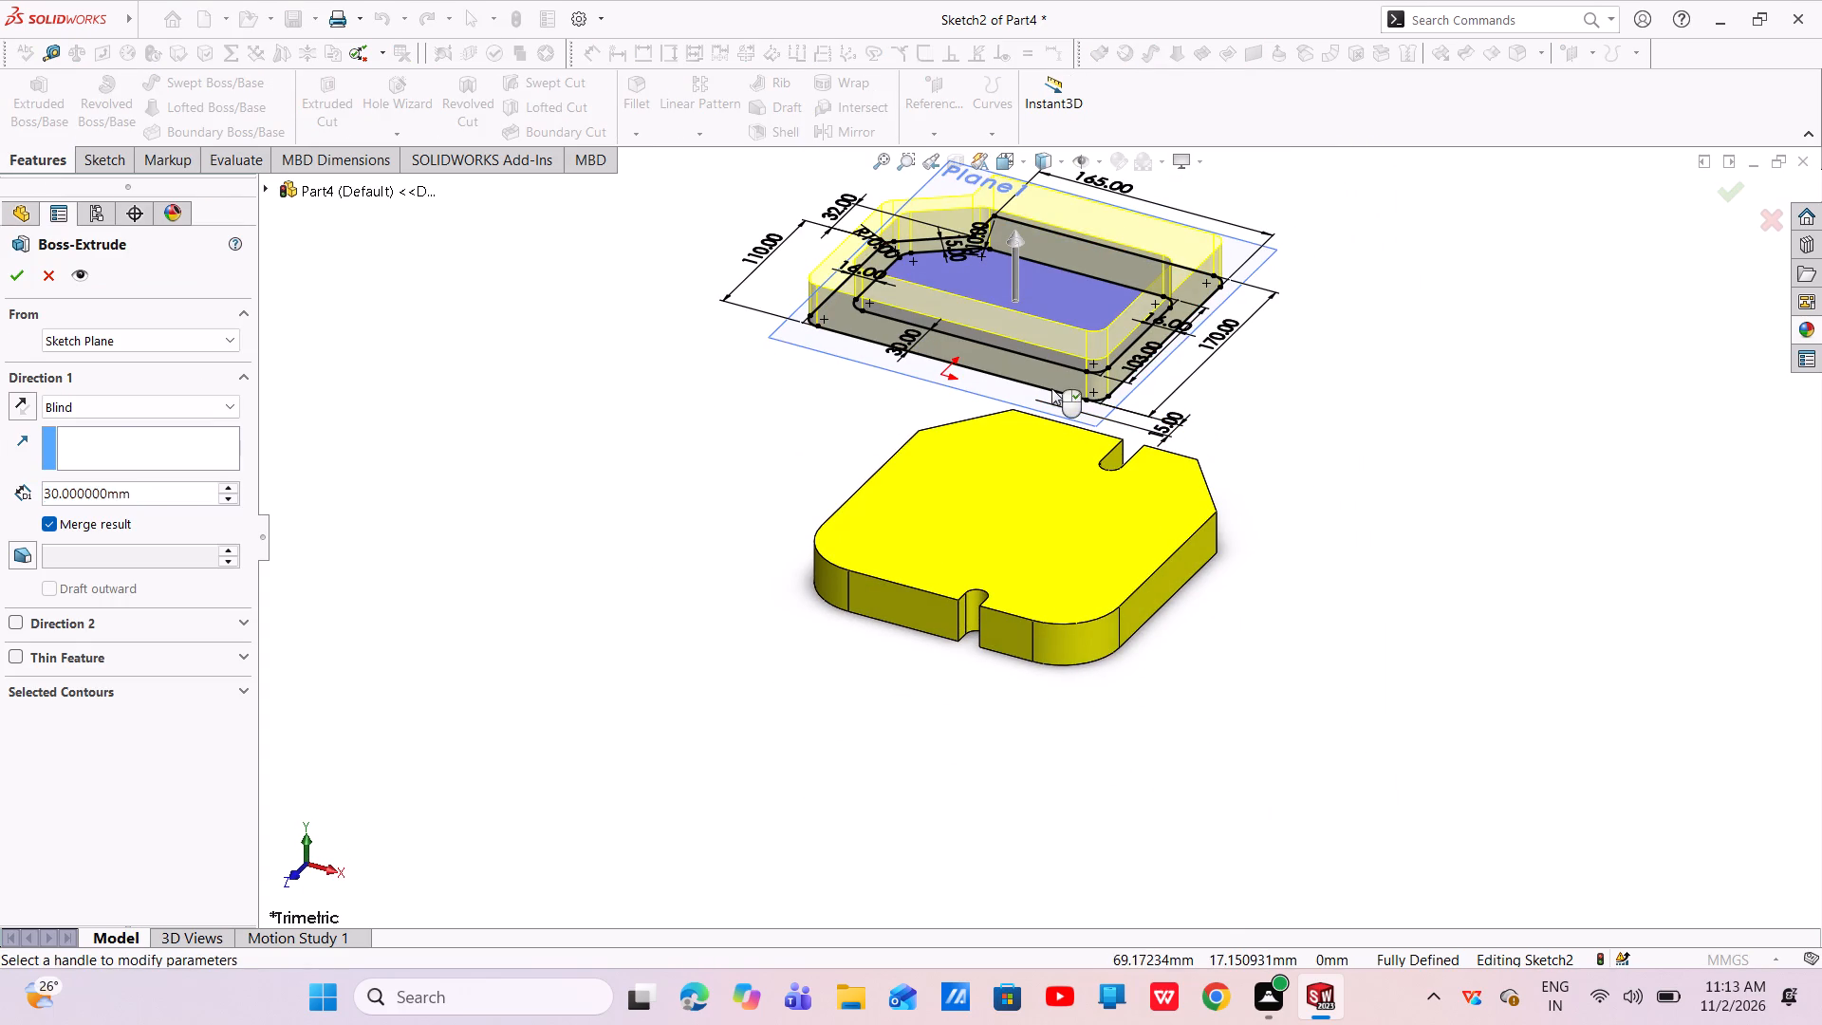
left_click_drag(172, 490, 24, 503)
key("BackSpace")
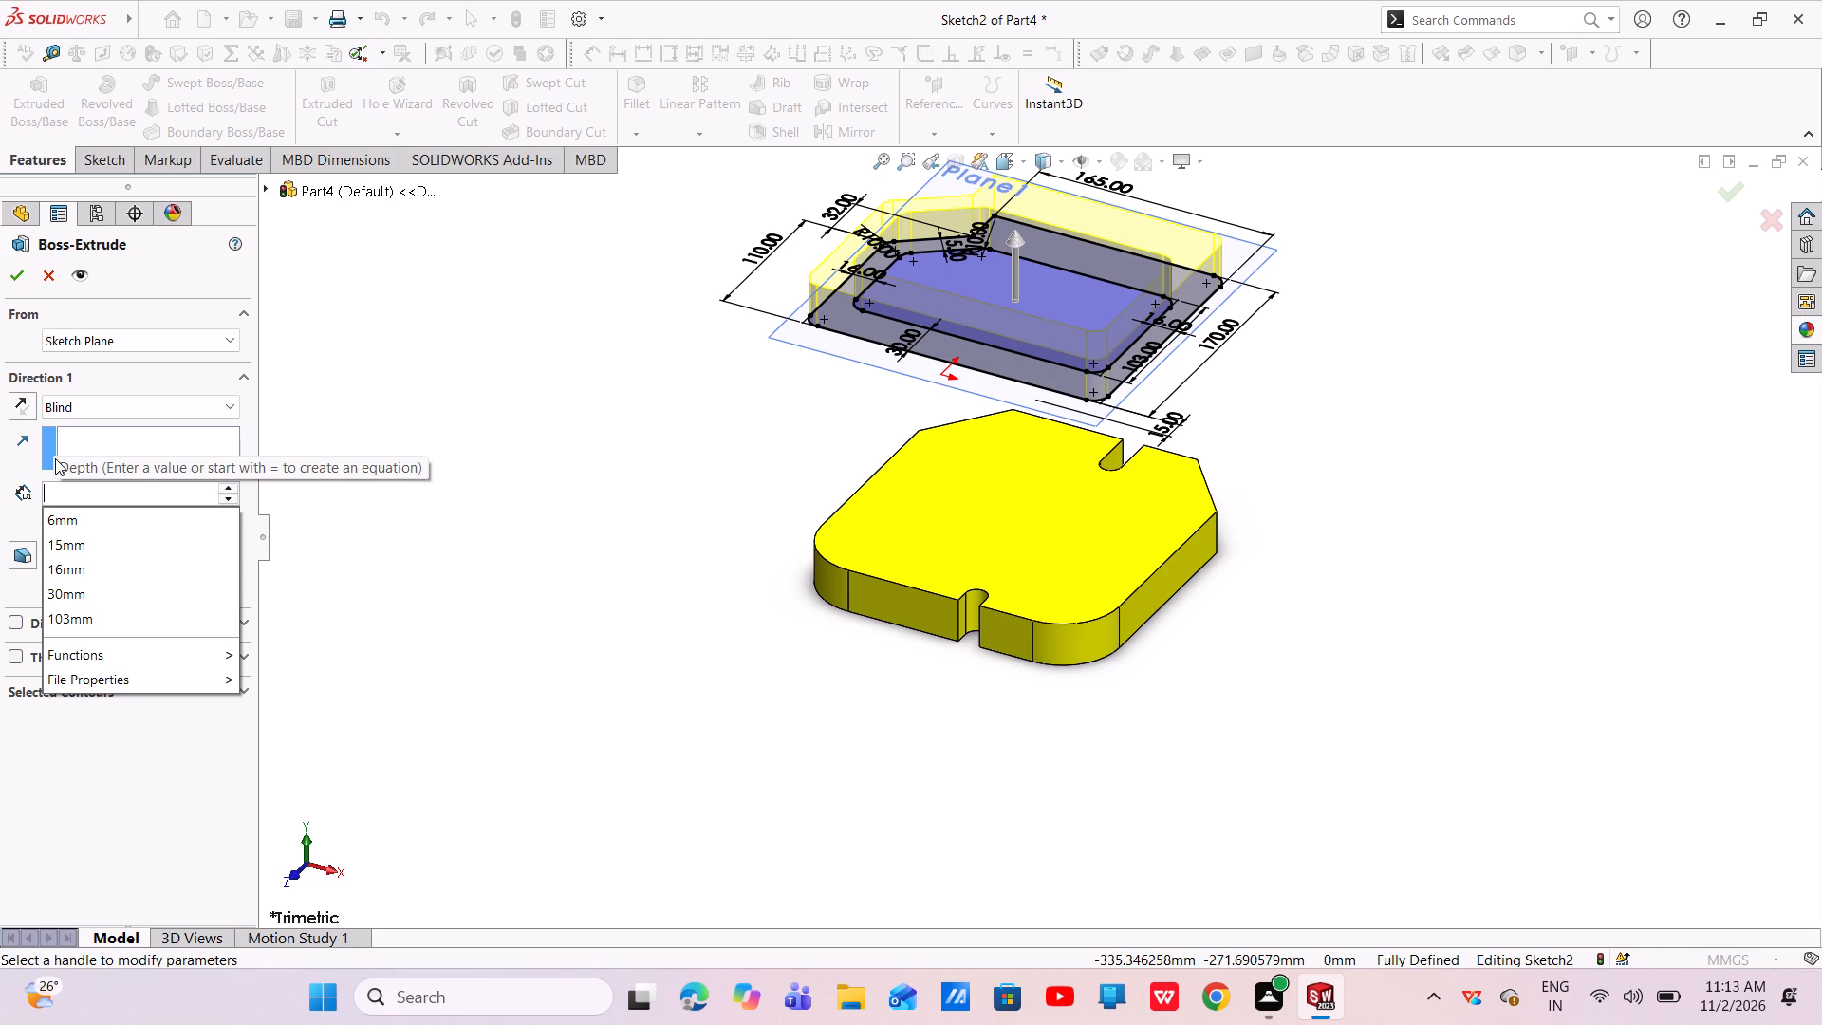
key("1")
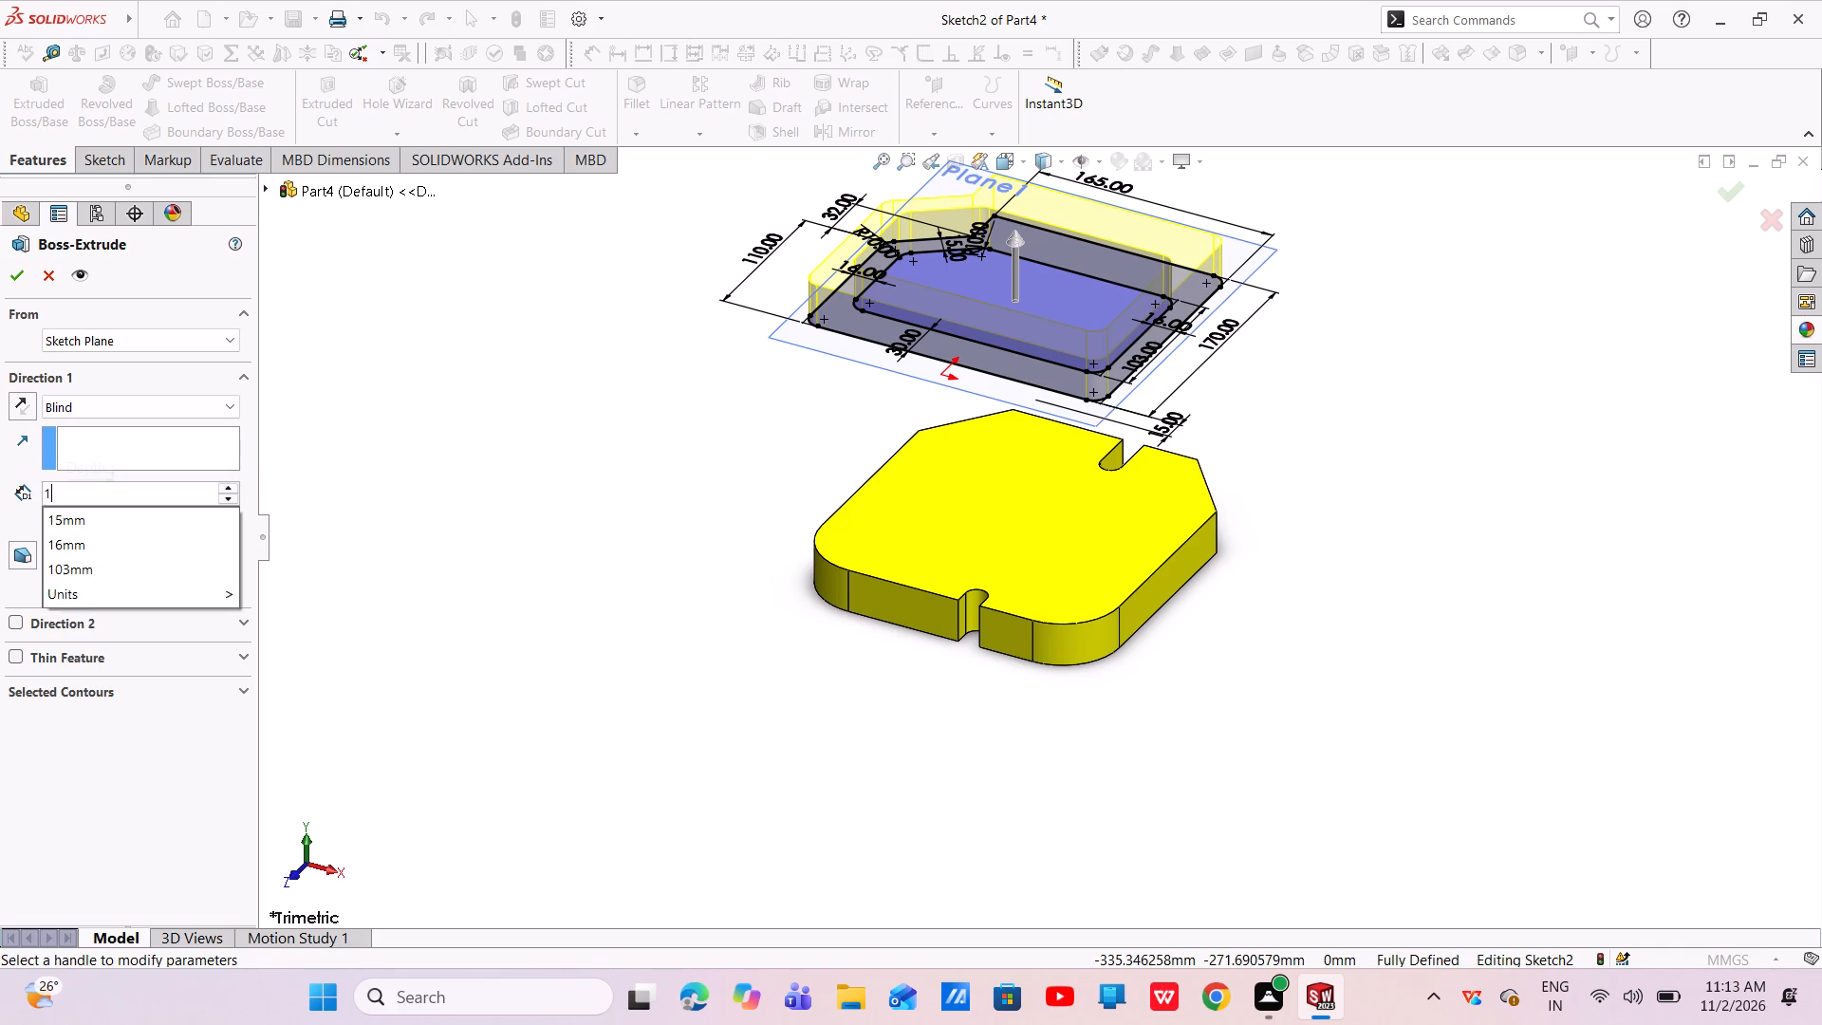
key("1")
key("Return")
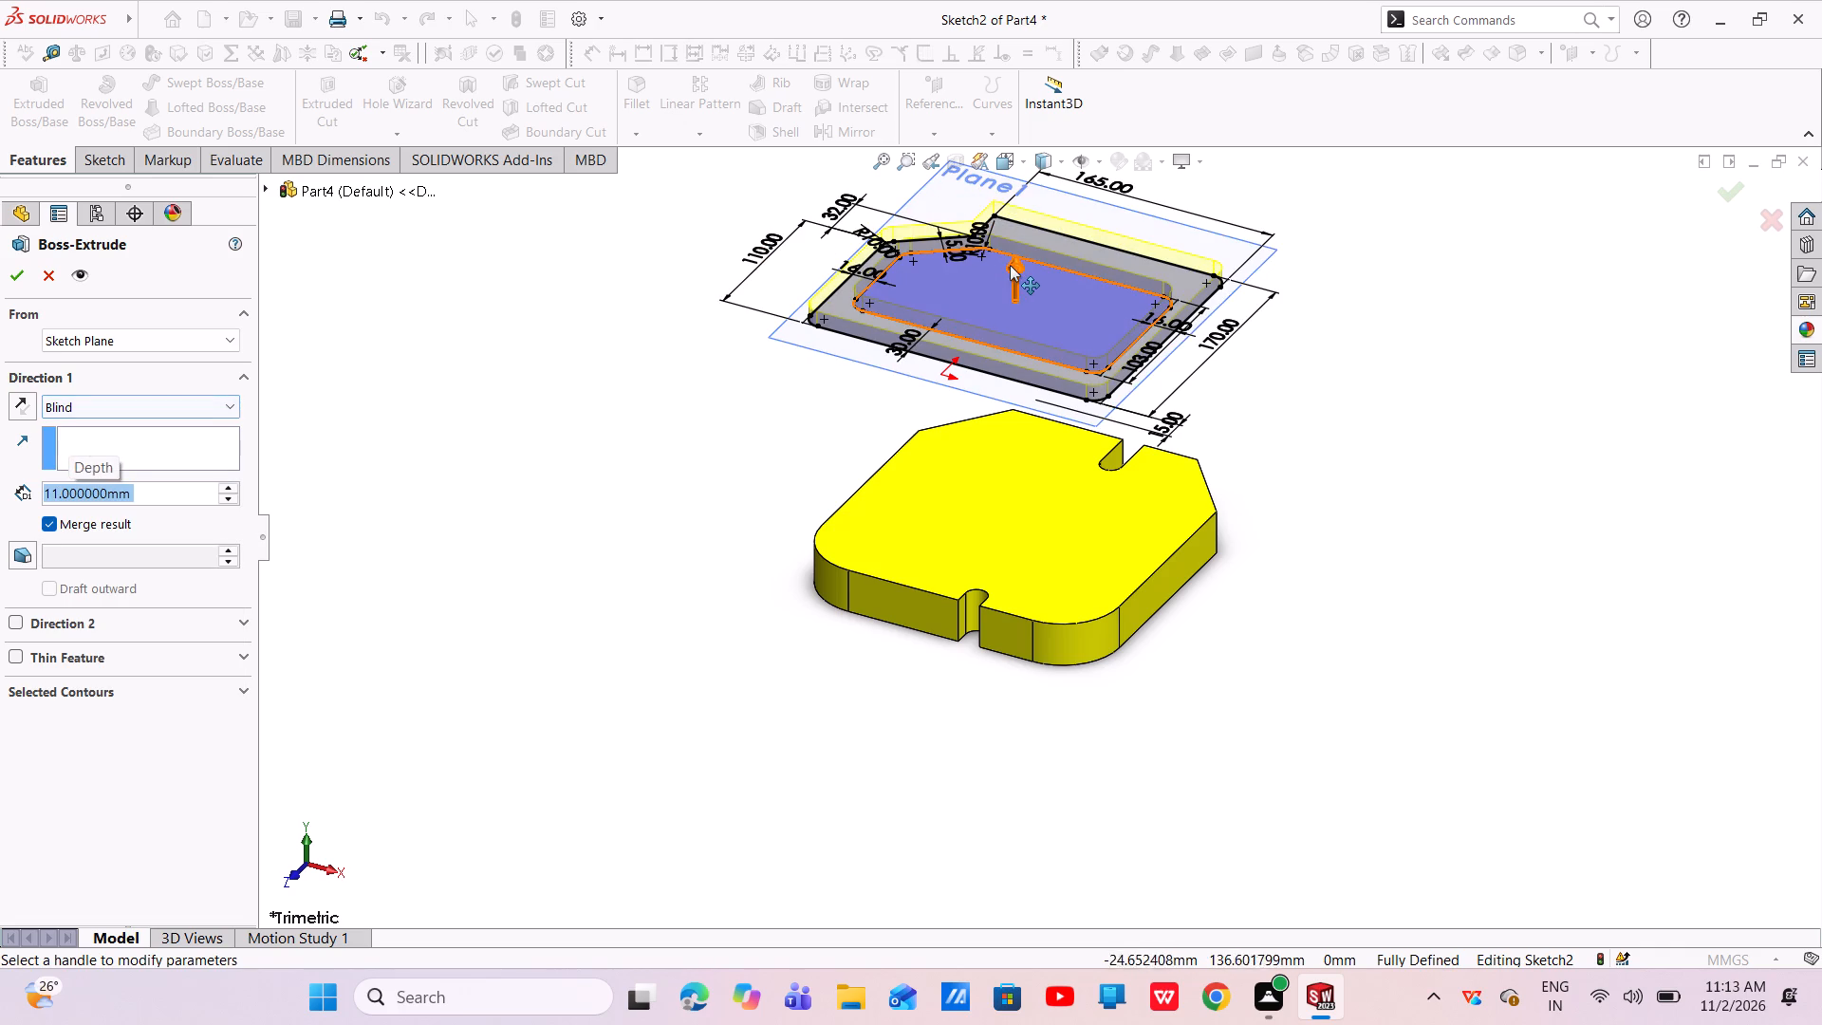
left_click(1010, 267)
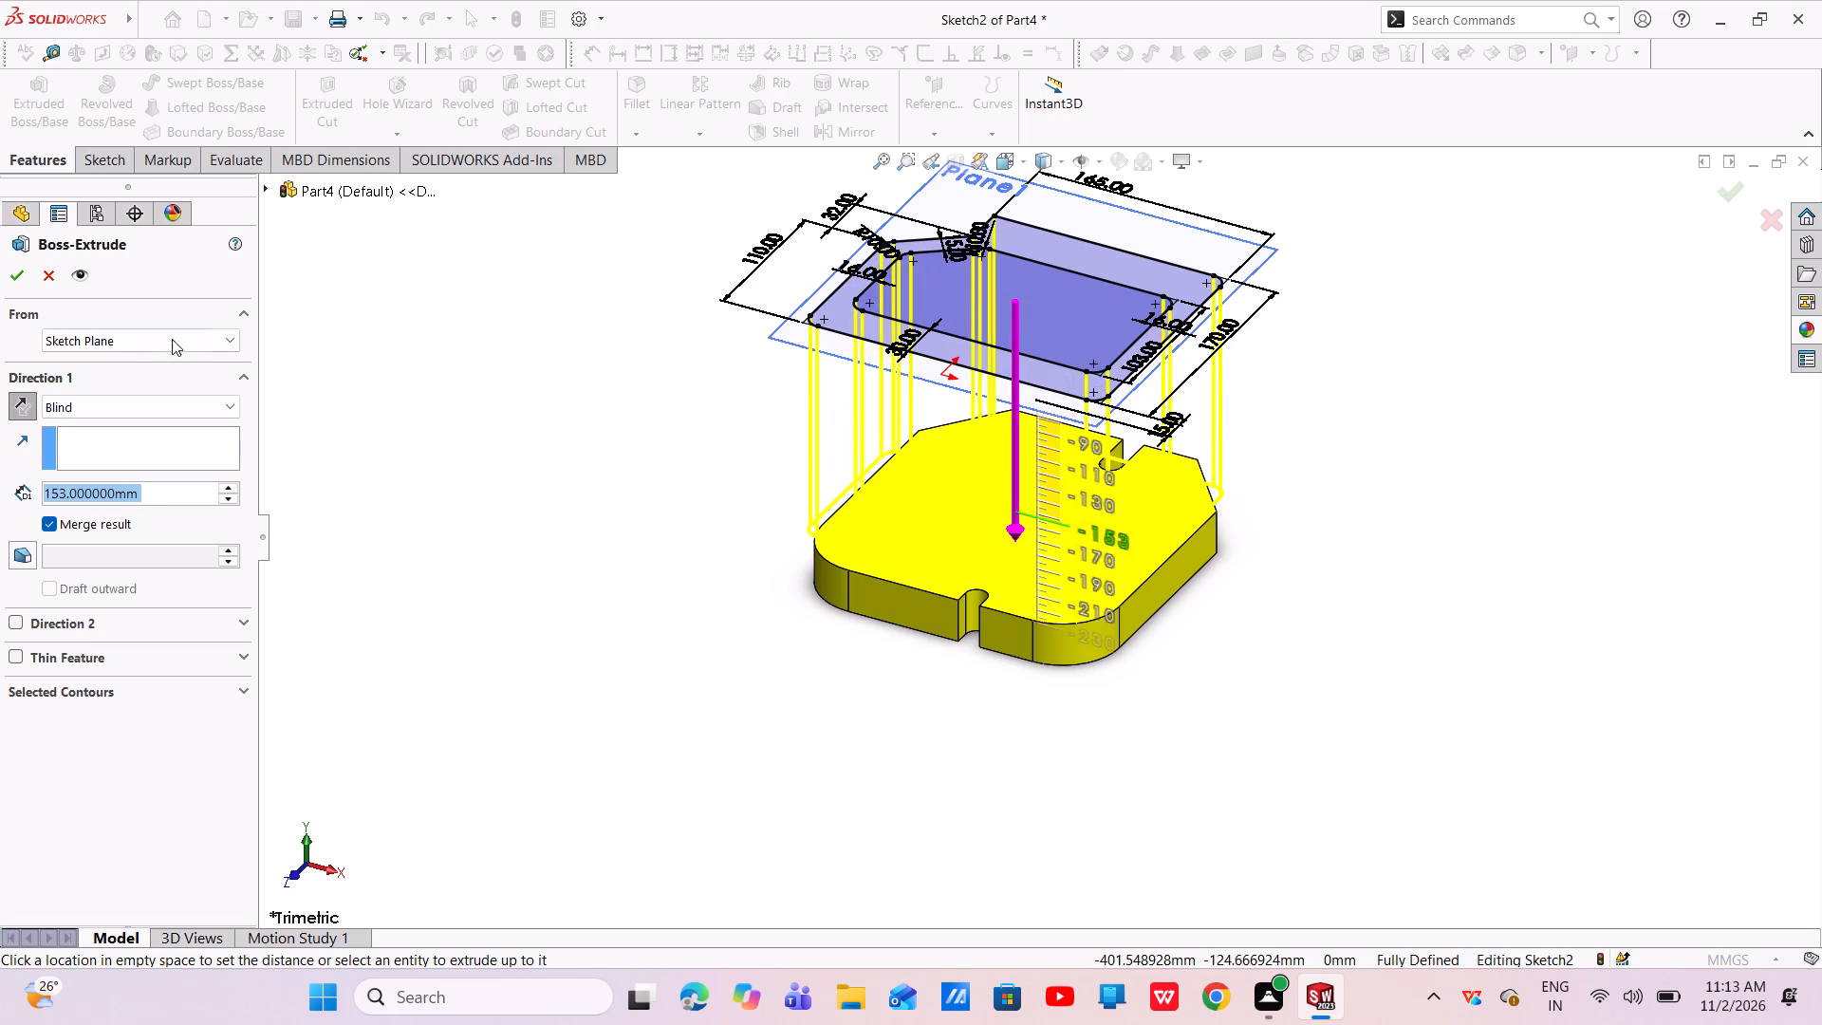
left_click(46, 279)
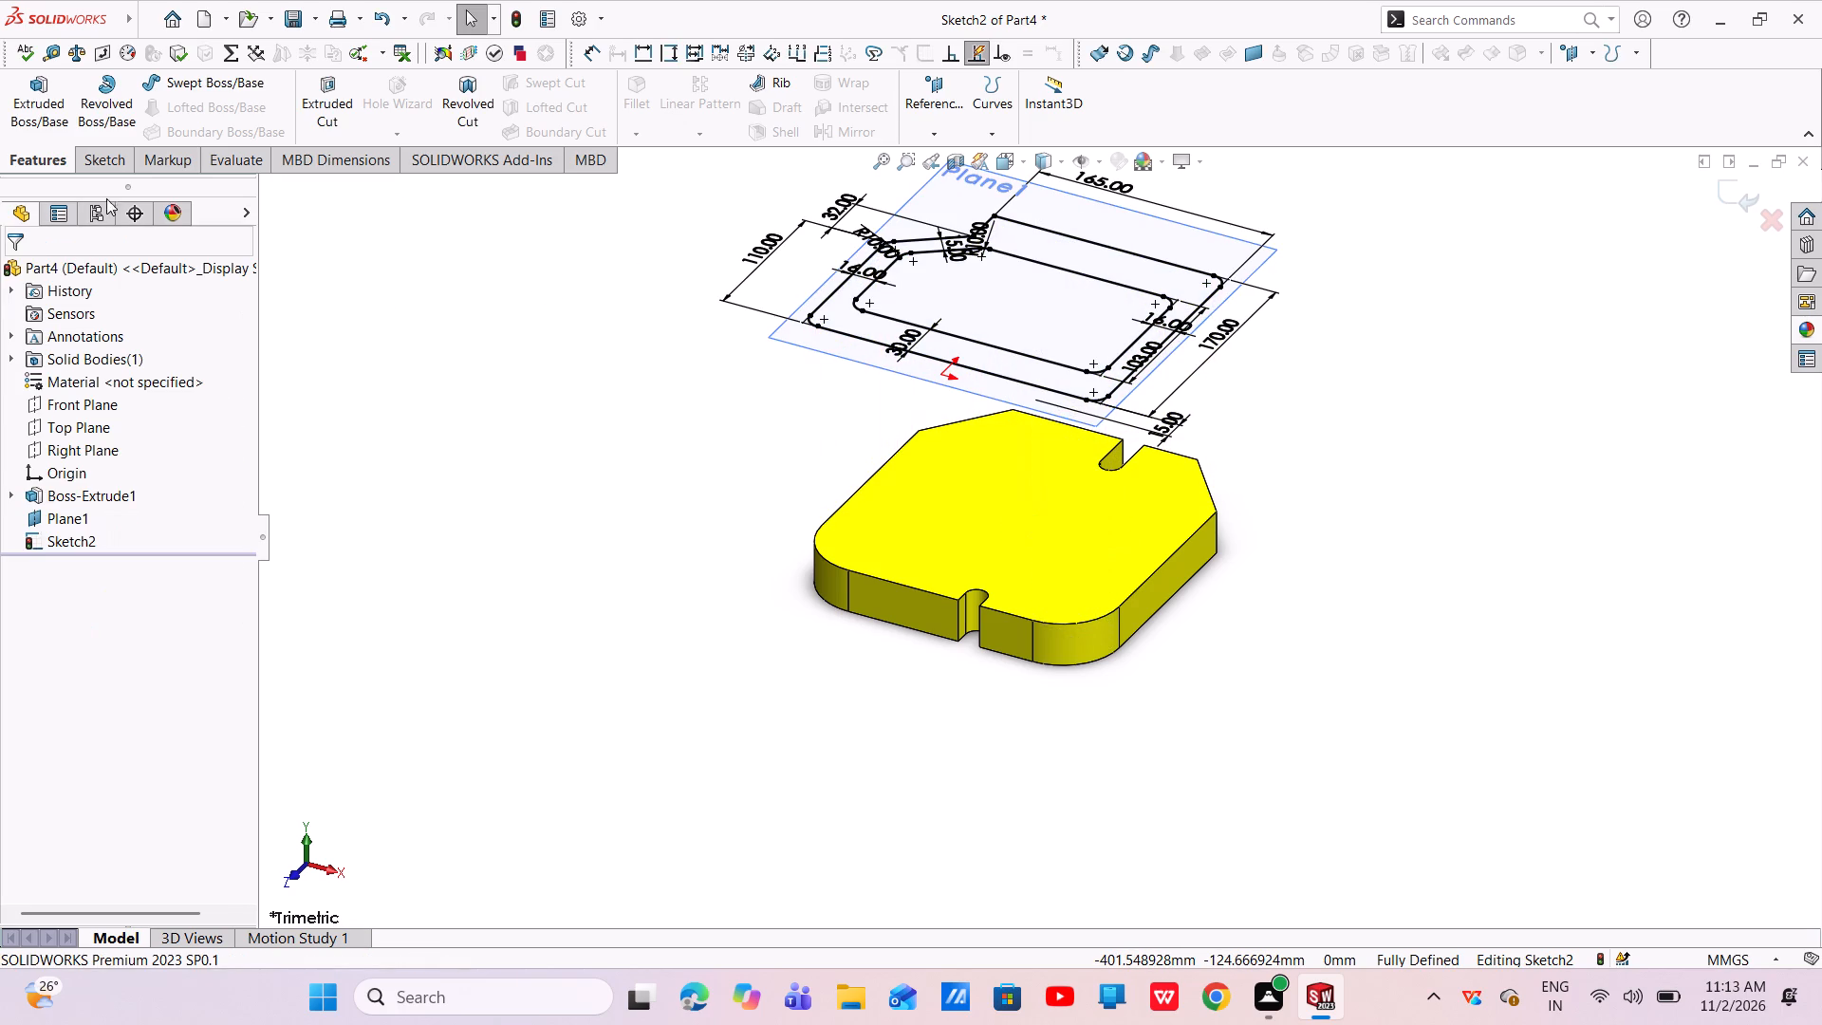
Extrude the frame between the outer and inner profiles 11 mm blind, reversed downward toward the yellow plate.
left_click(49, 106)
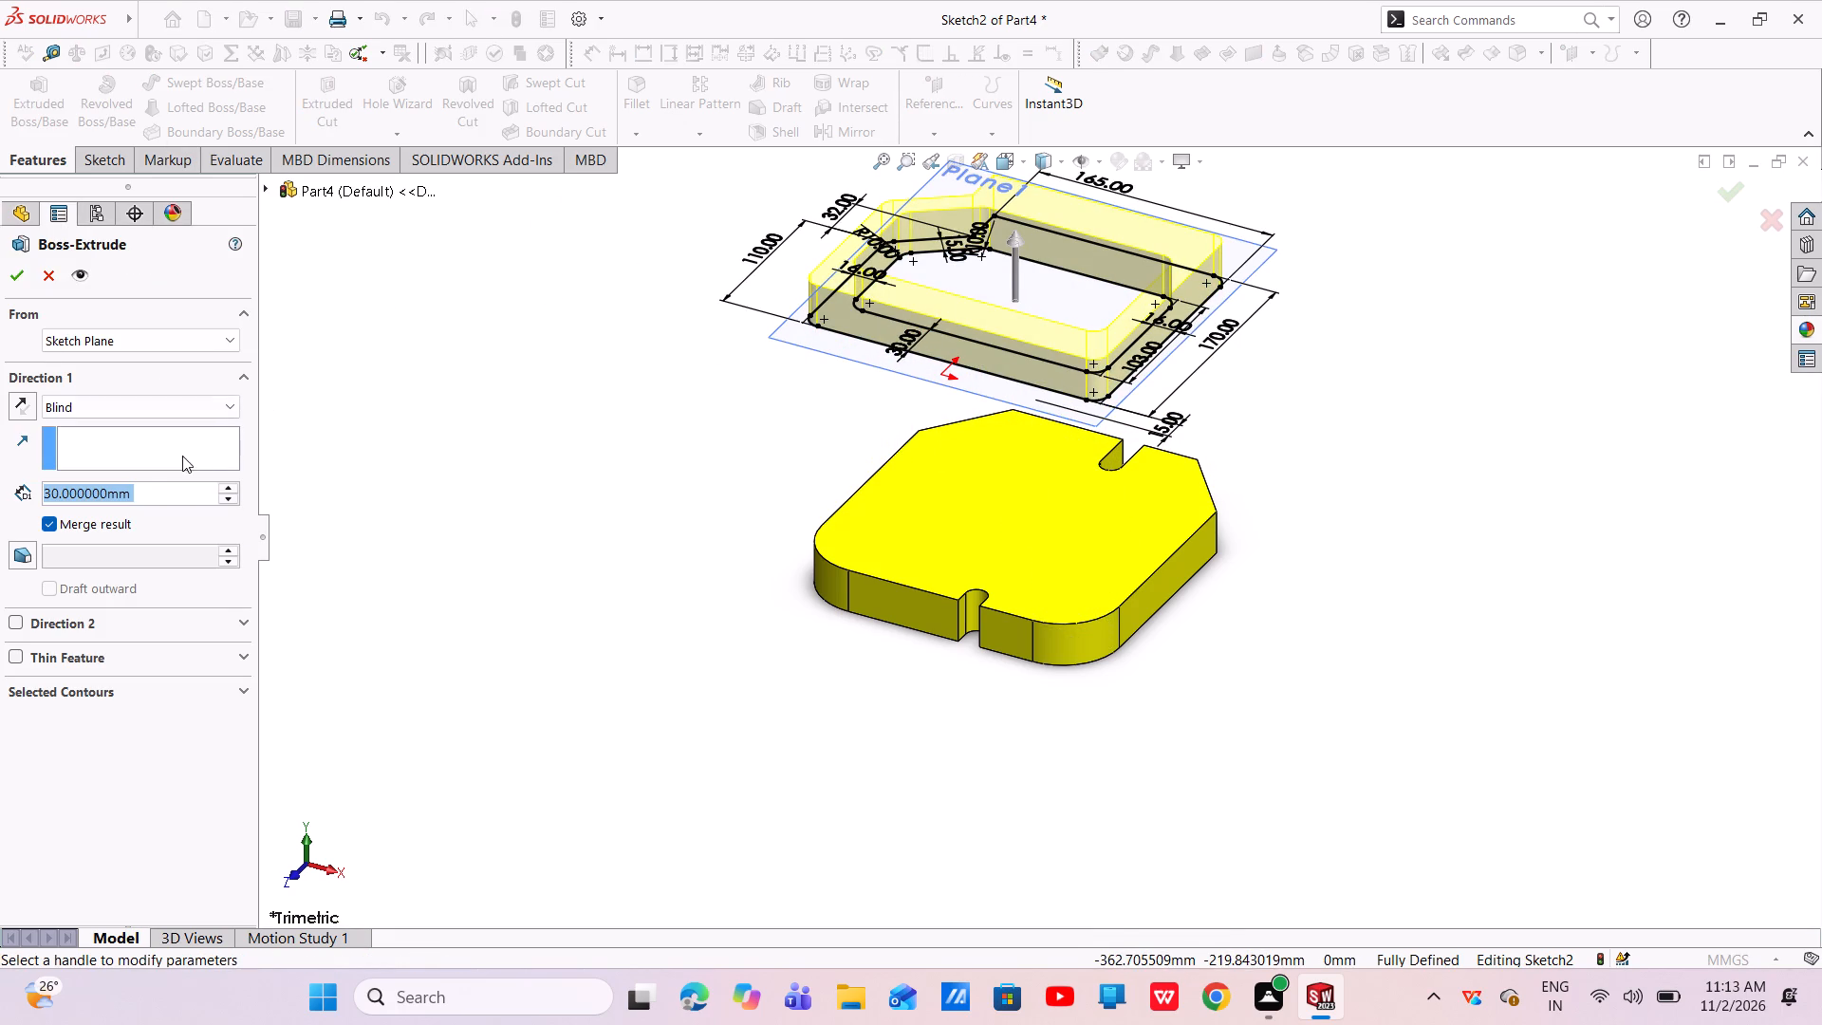
key("BackSpace")
type("11")
key("Return")
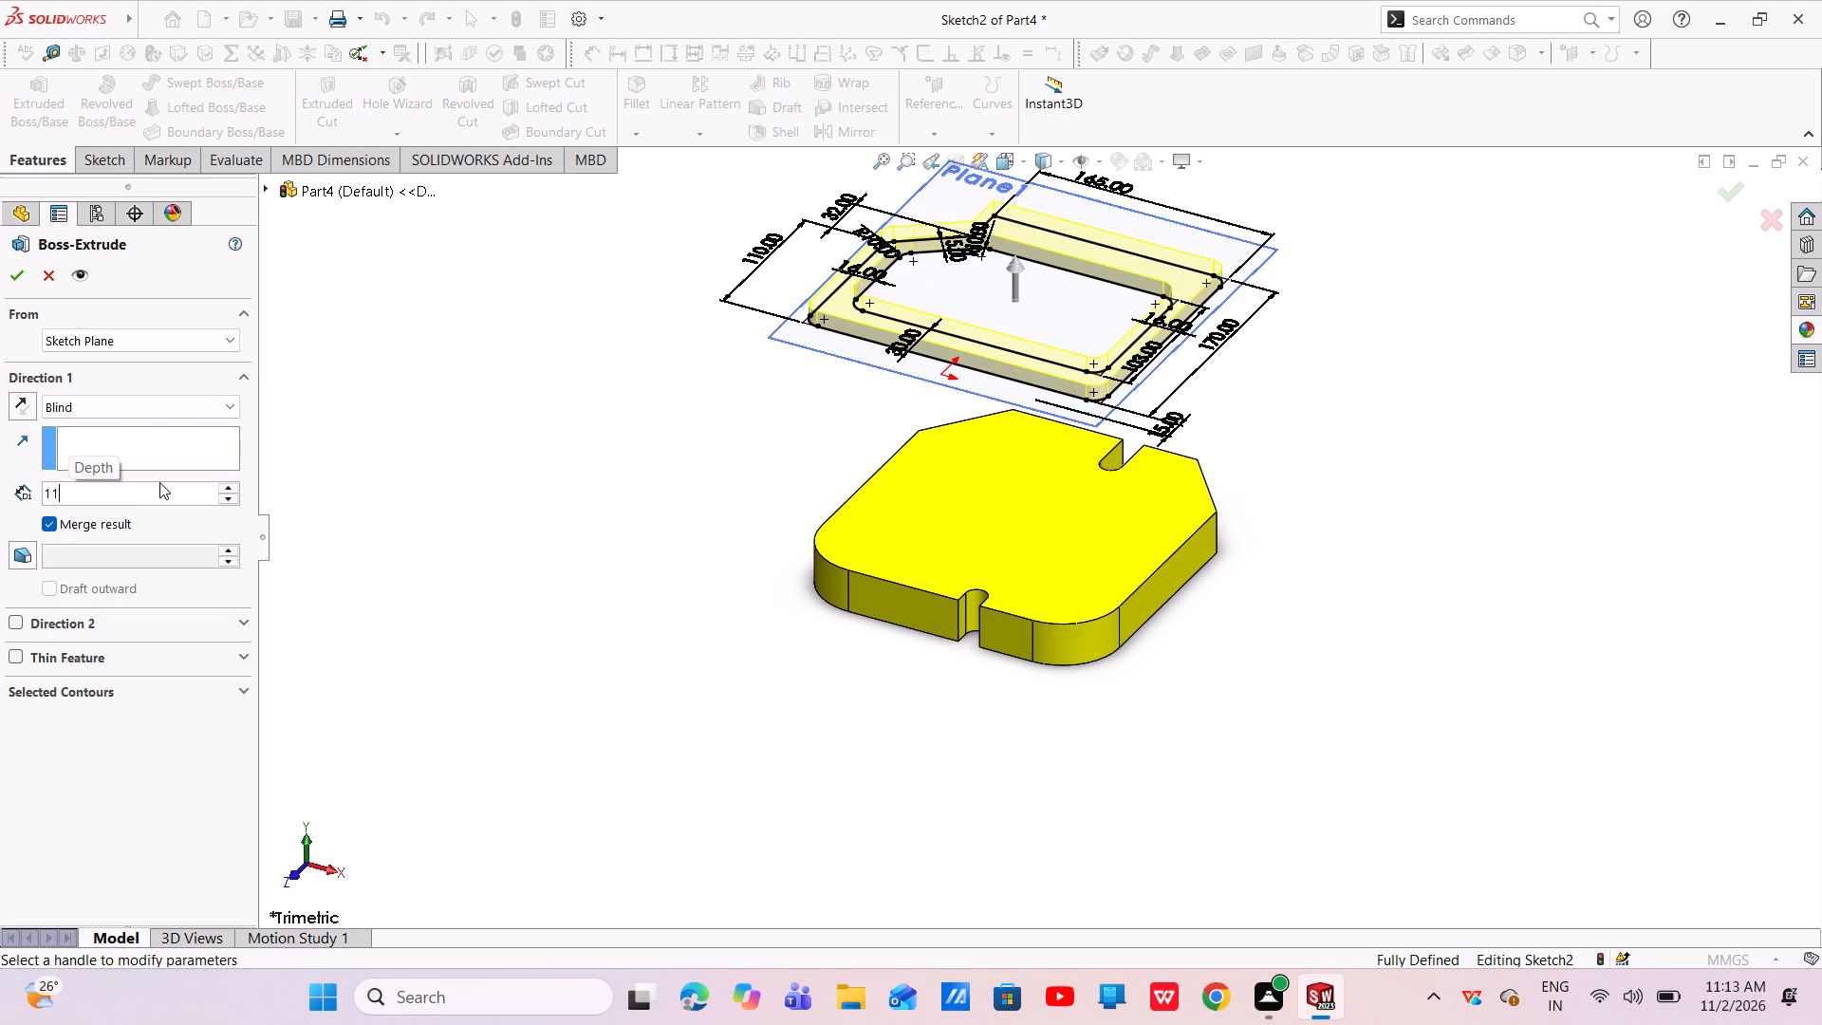
left_click(27, 405)
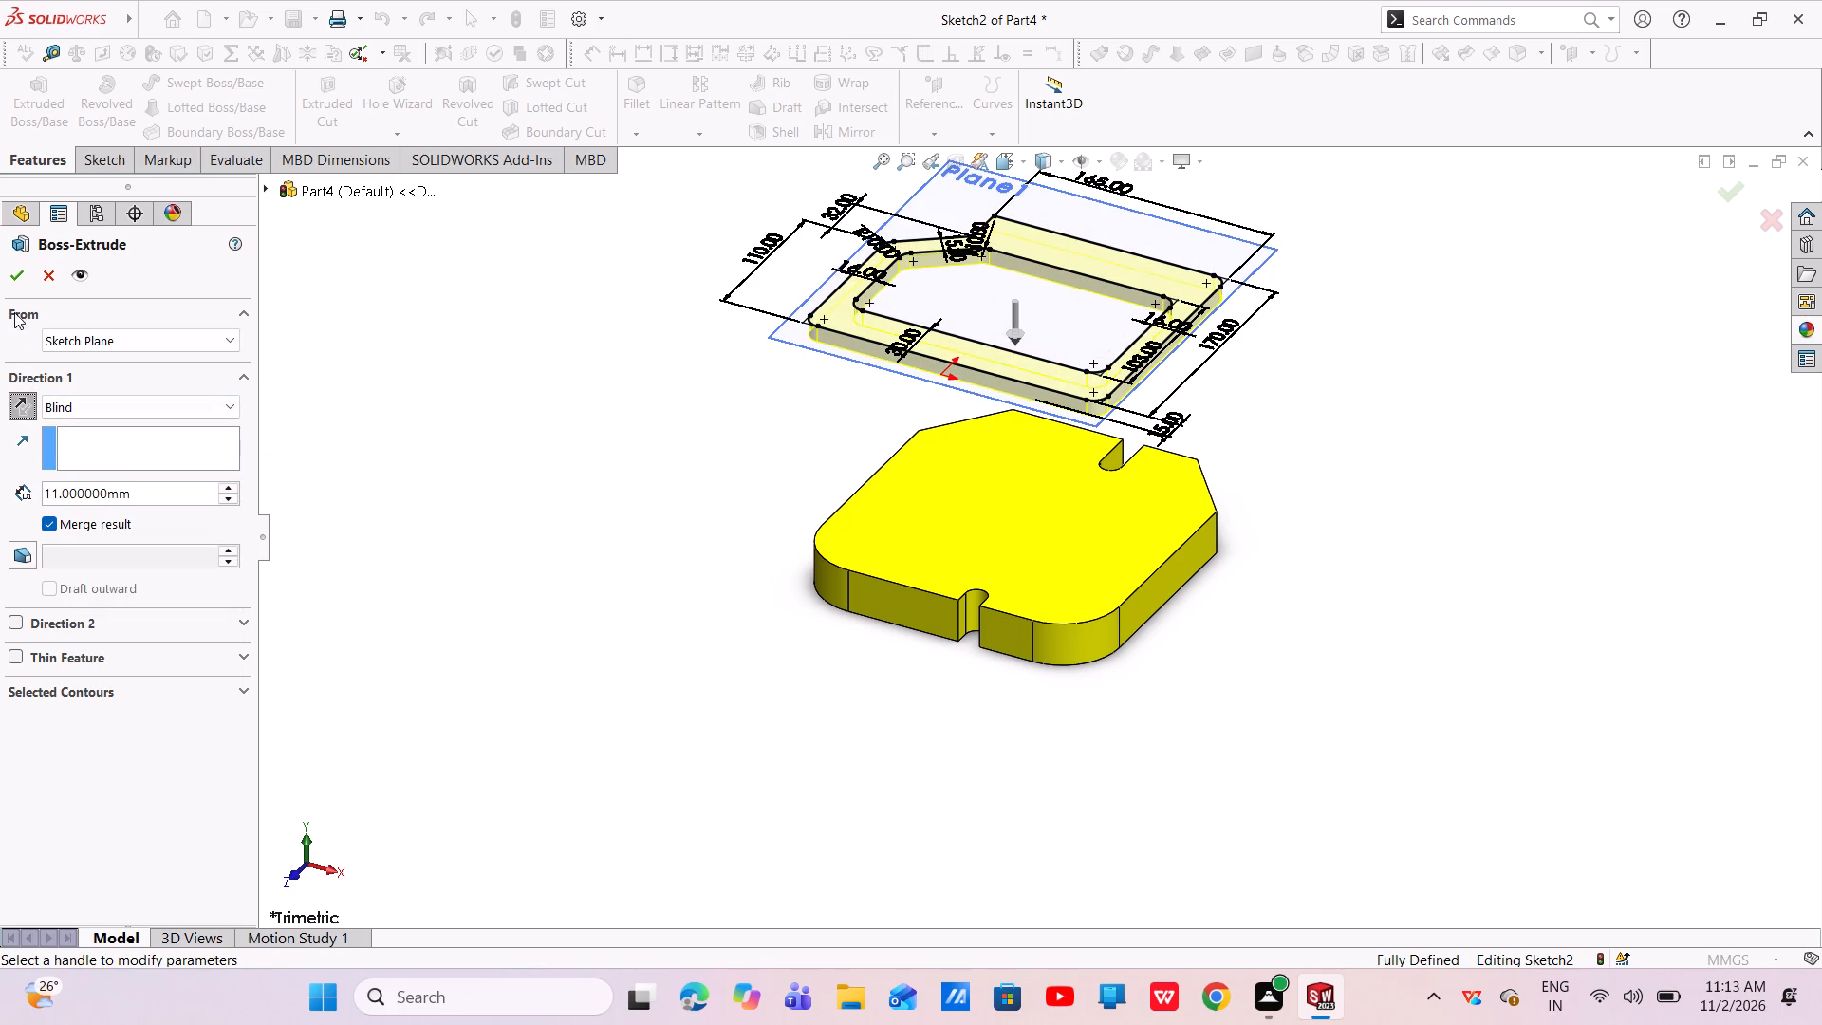
left_click(15, 278)
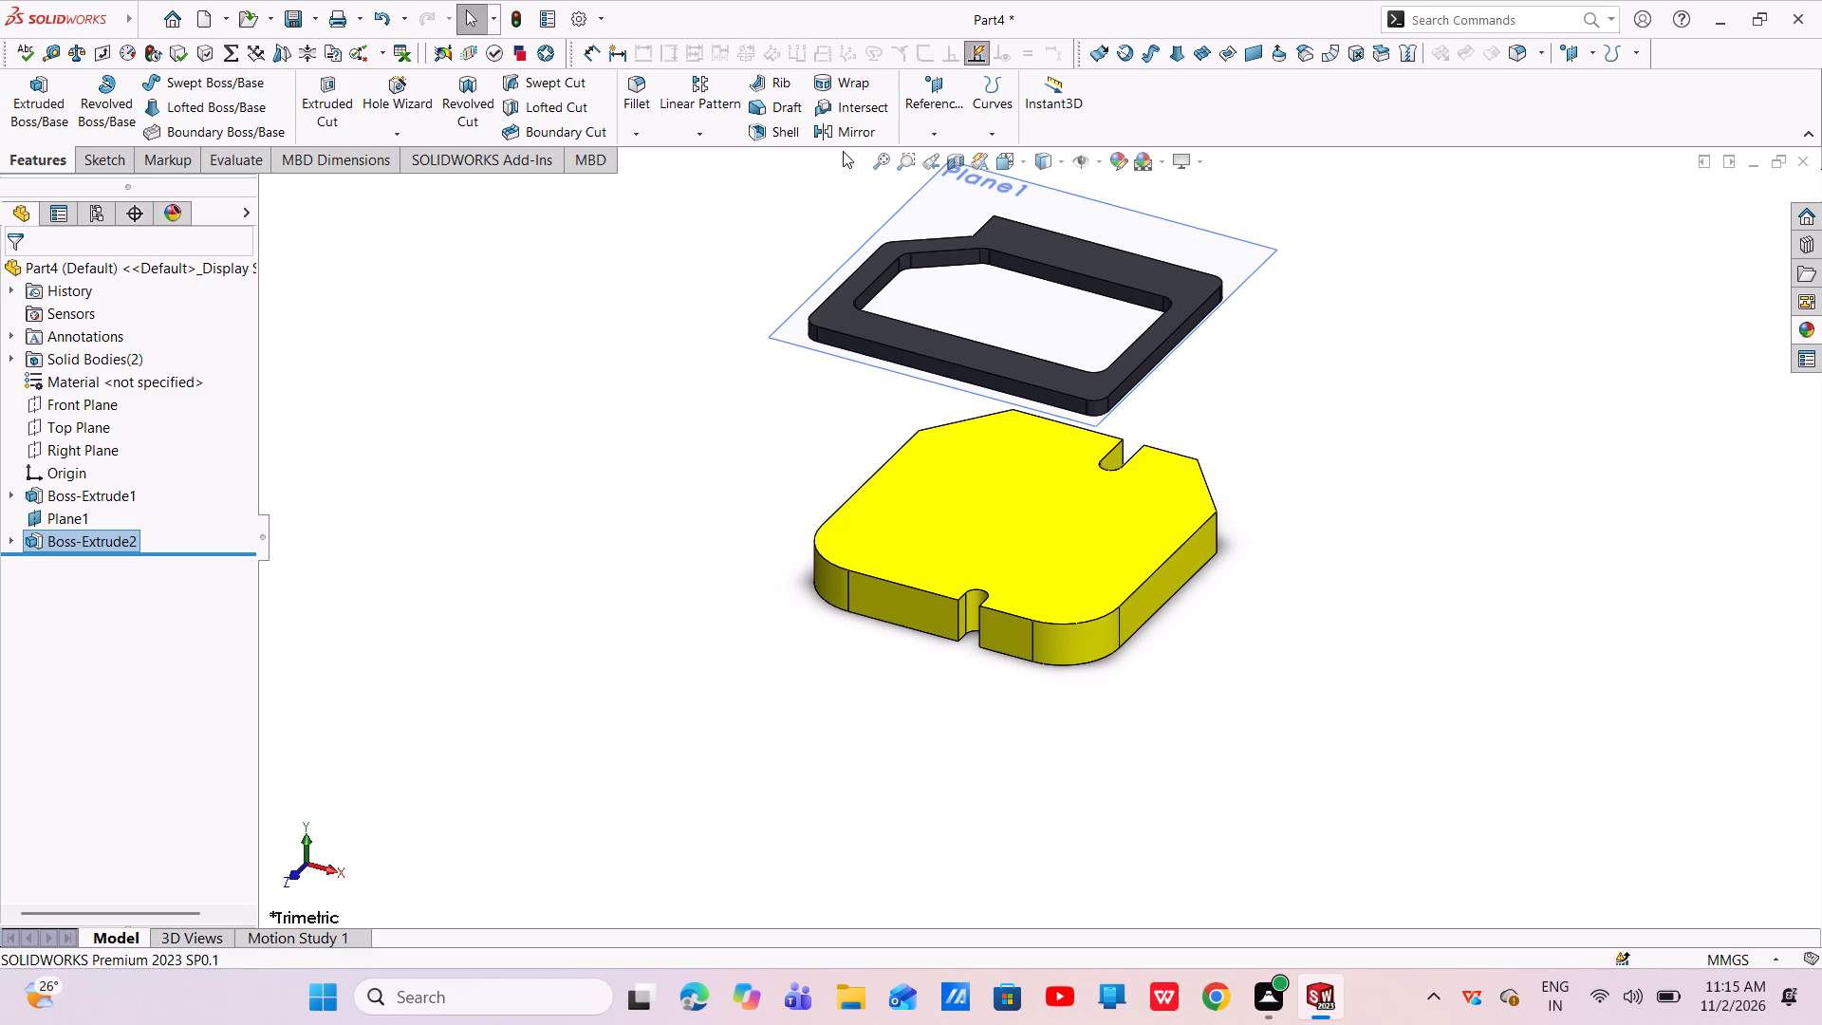
Hide the offset reference plane around the dark frame.
middle_click_drag(909, 268, 888, 244)
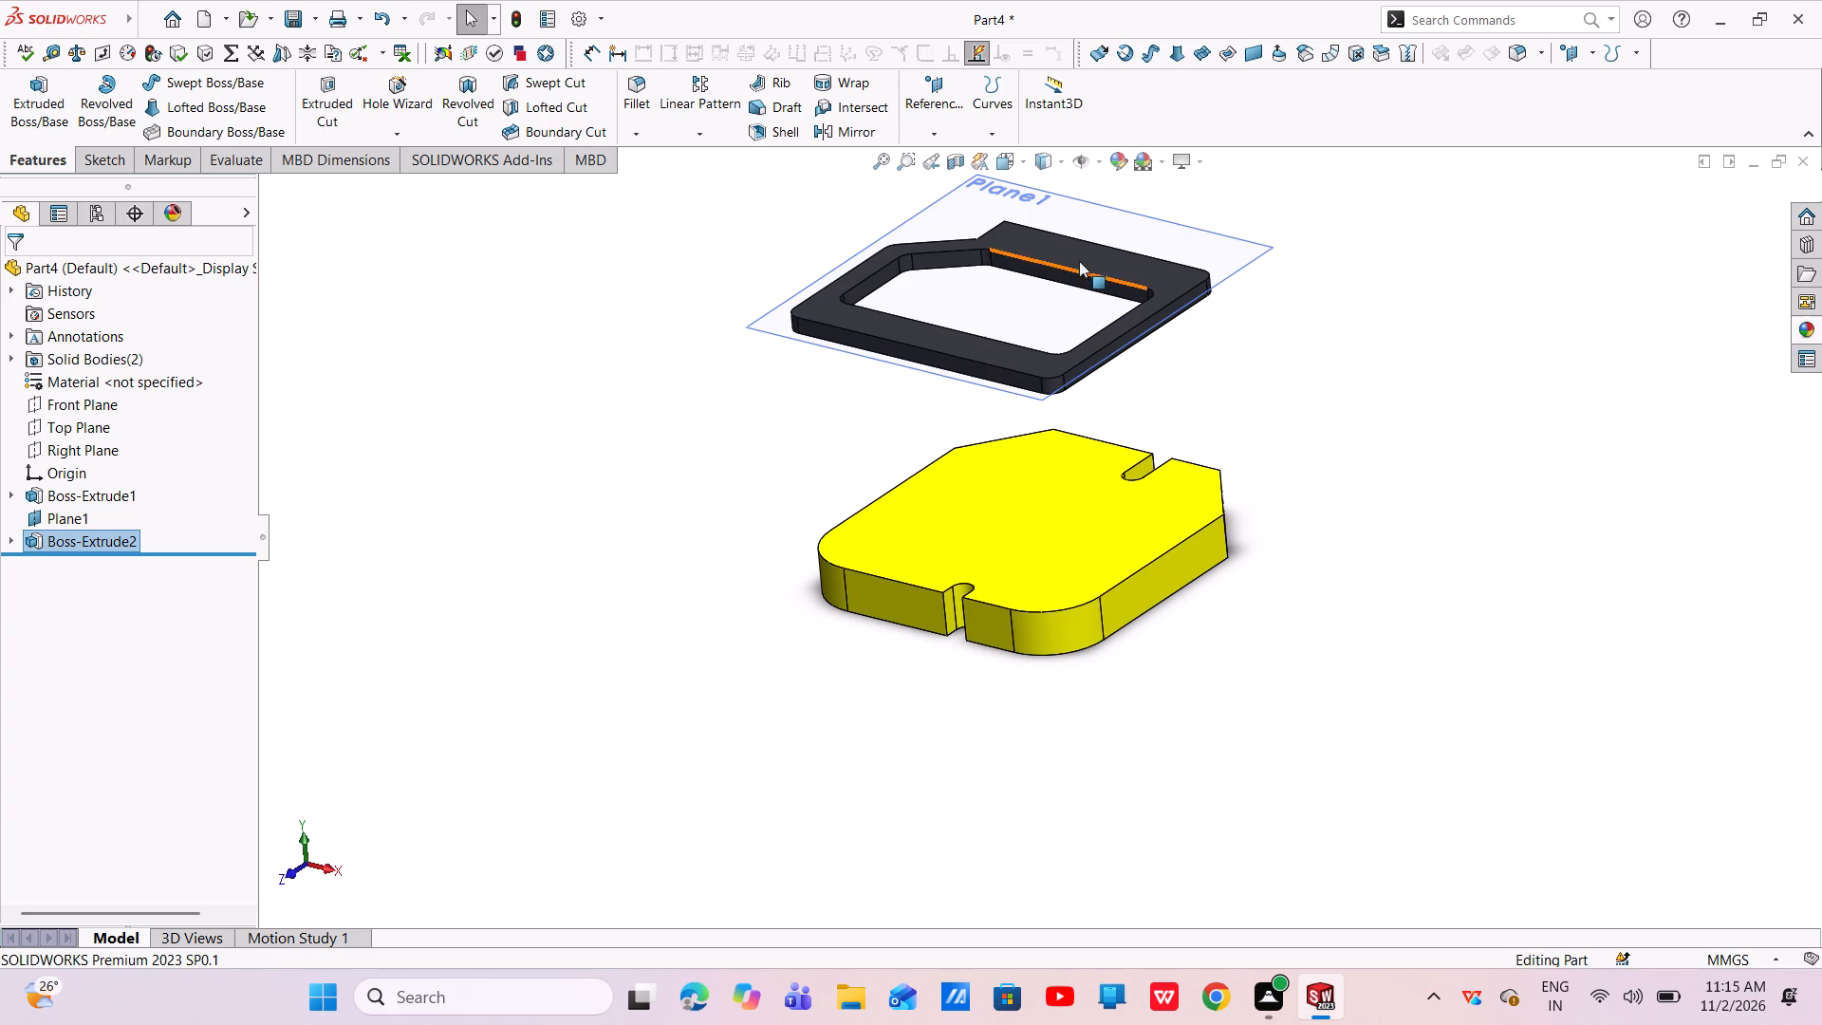
left_click(1191, 252)
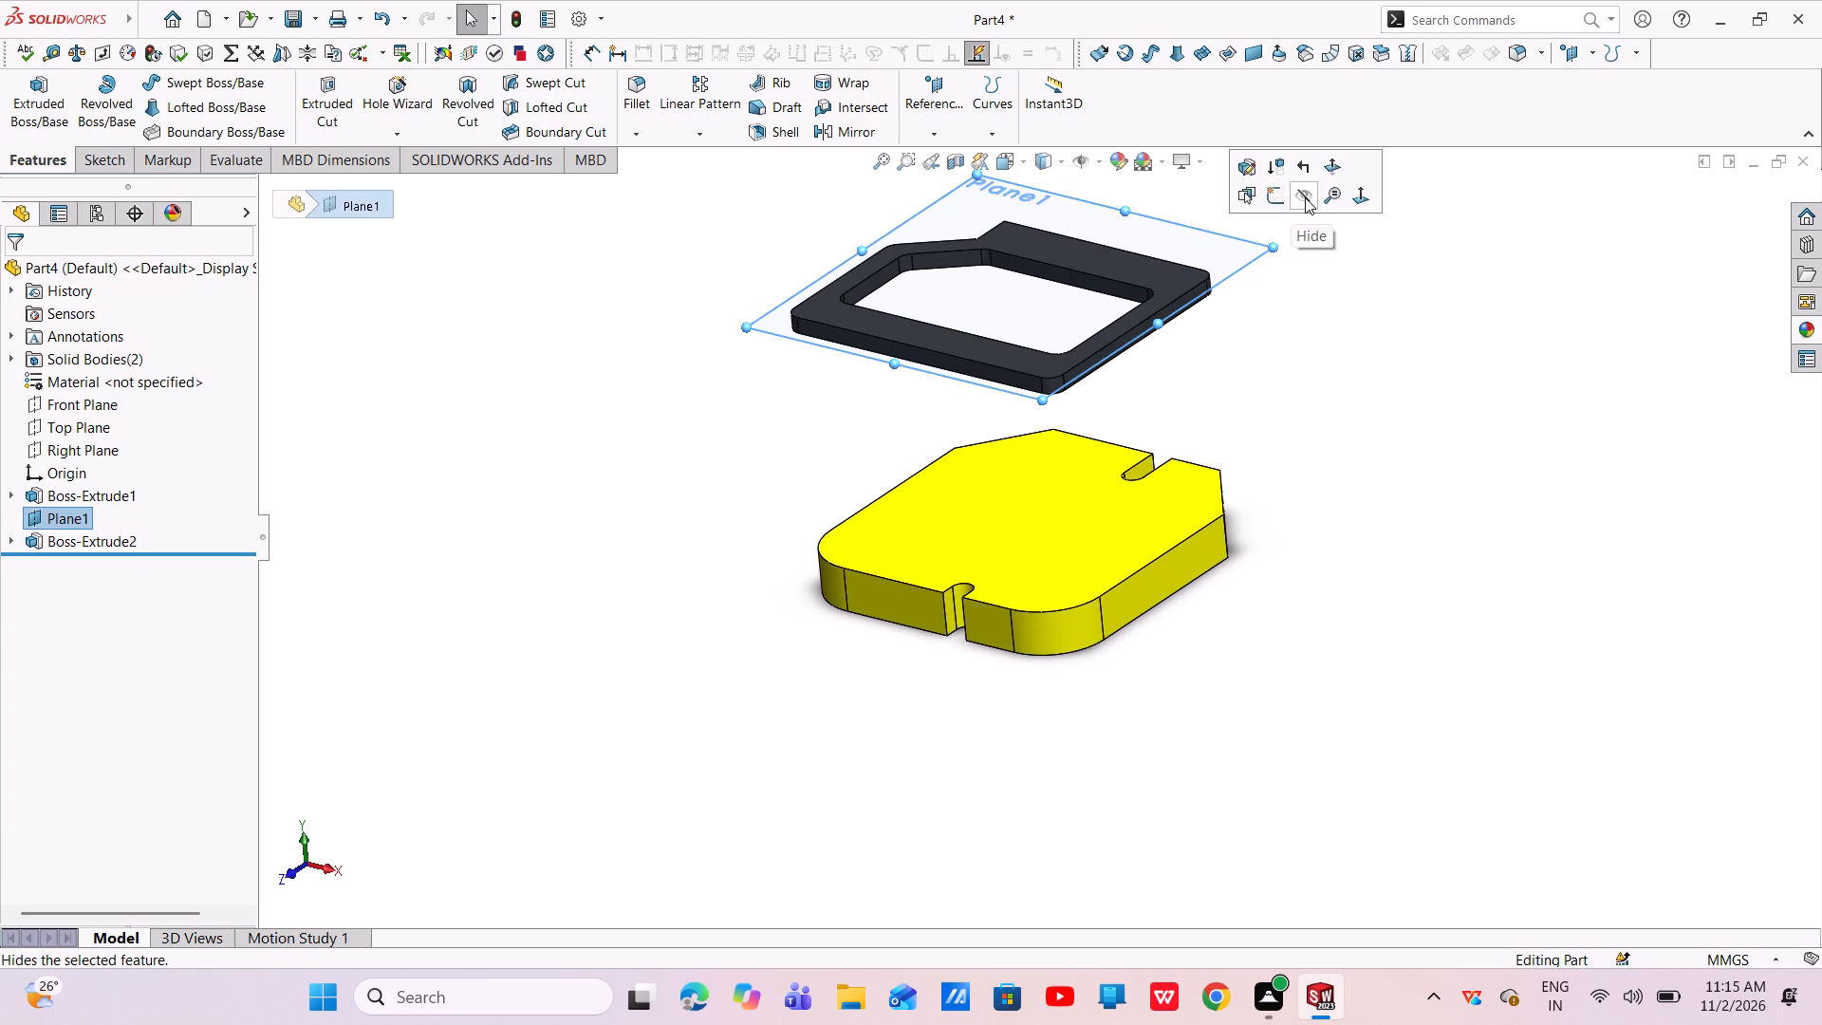
left_click(1305, 197)
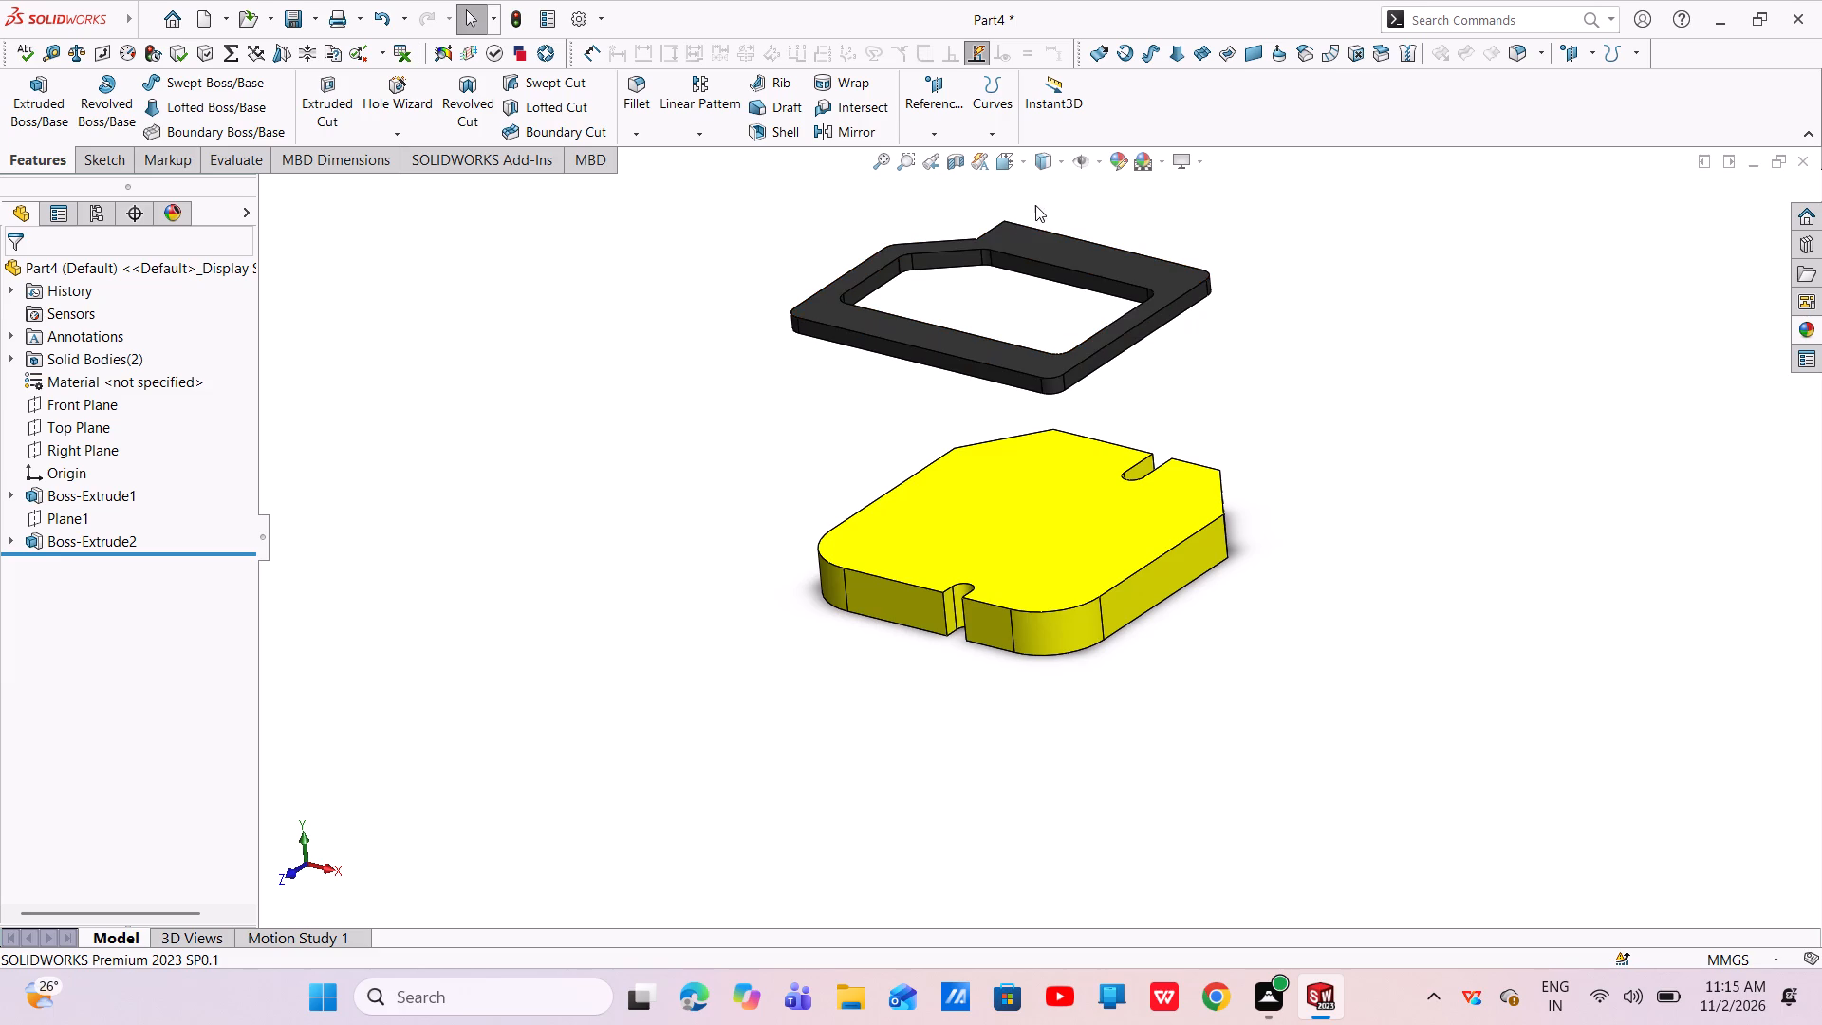
Start a new sketch on the top face of the dark frame.
left_click(1049, 240)
left_click(1126, 190)
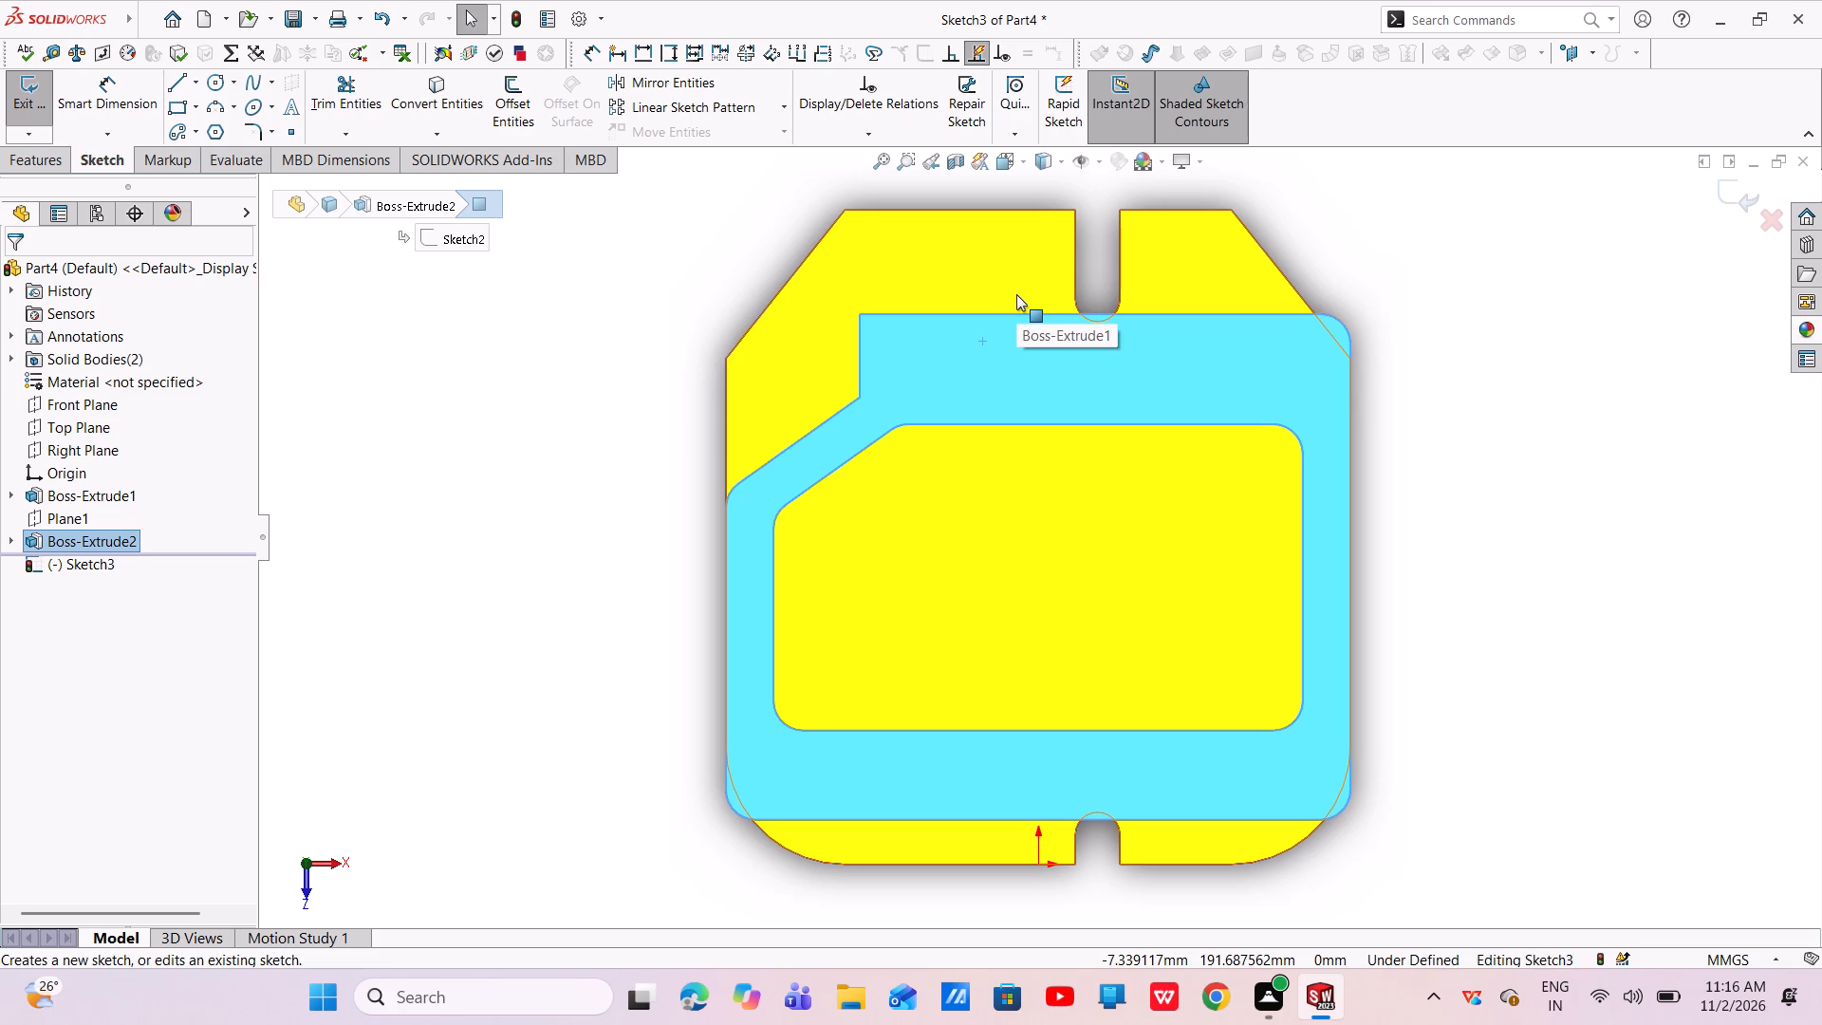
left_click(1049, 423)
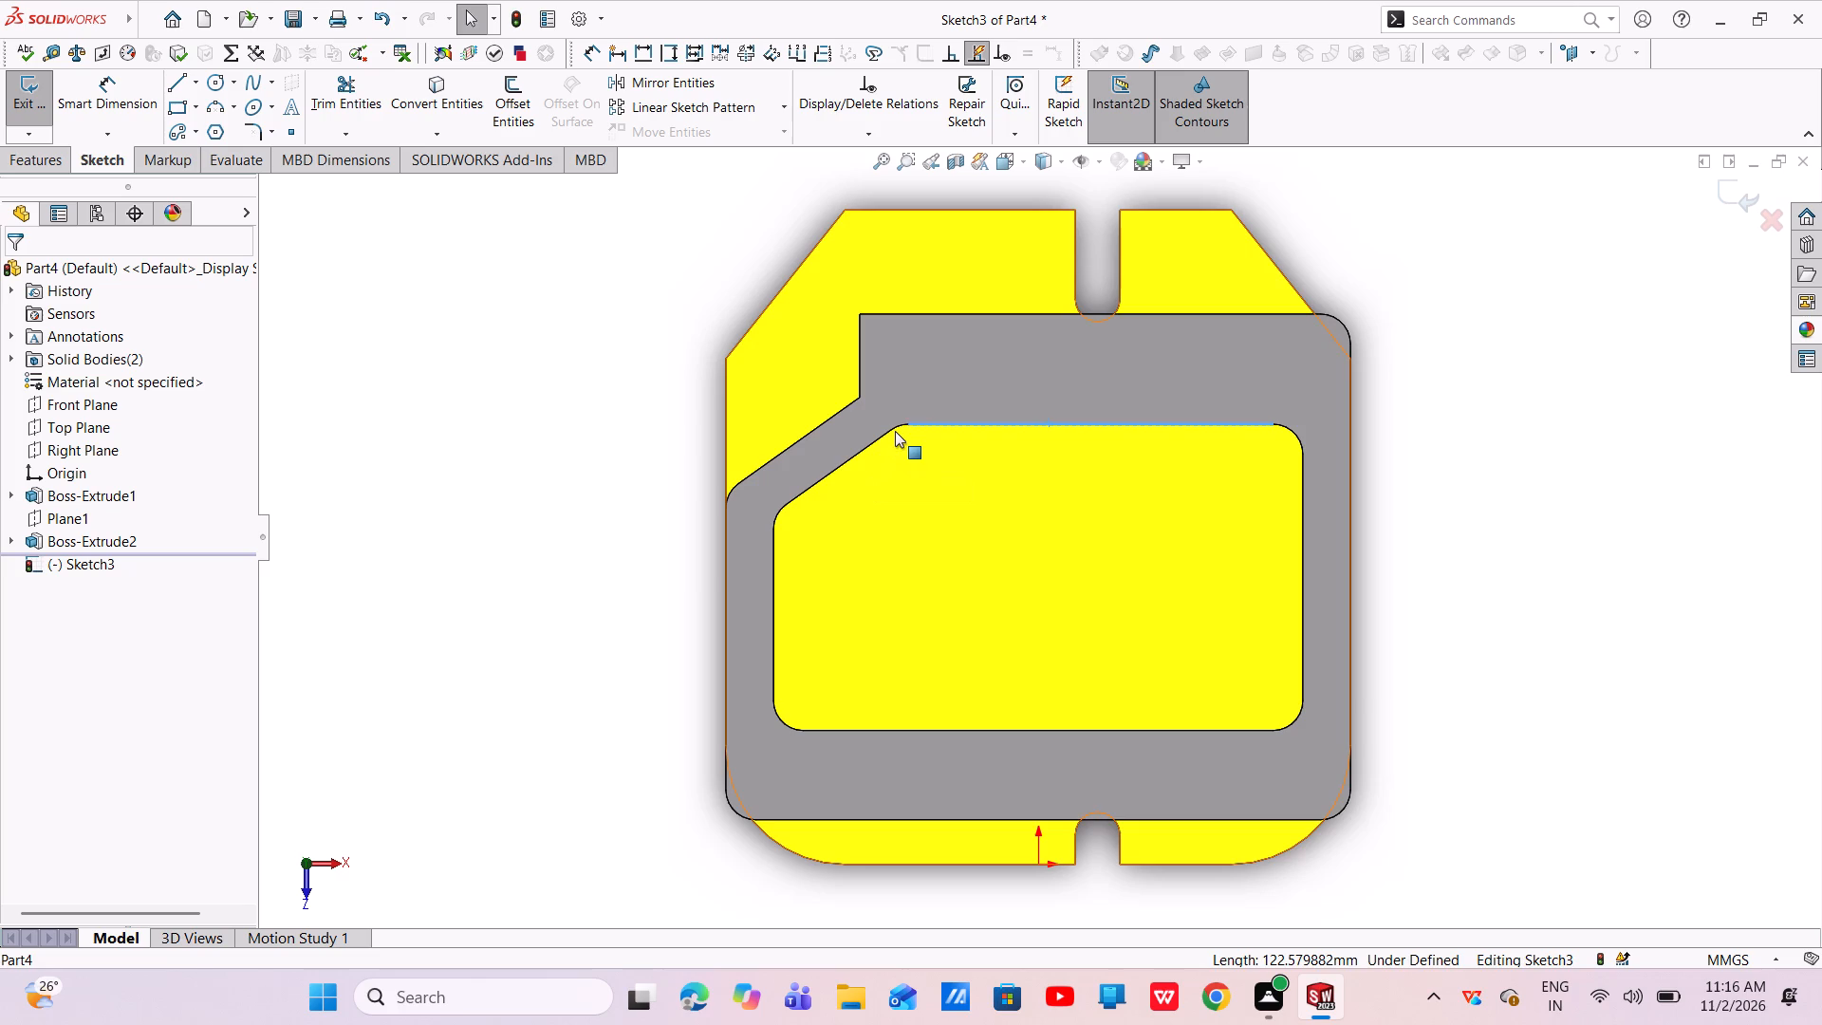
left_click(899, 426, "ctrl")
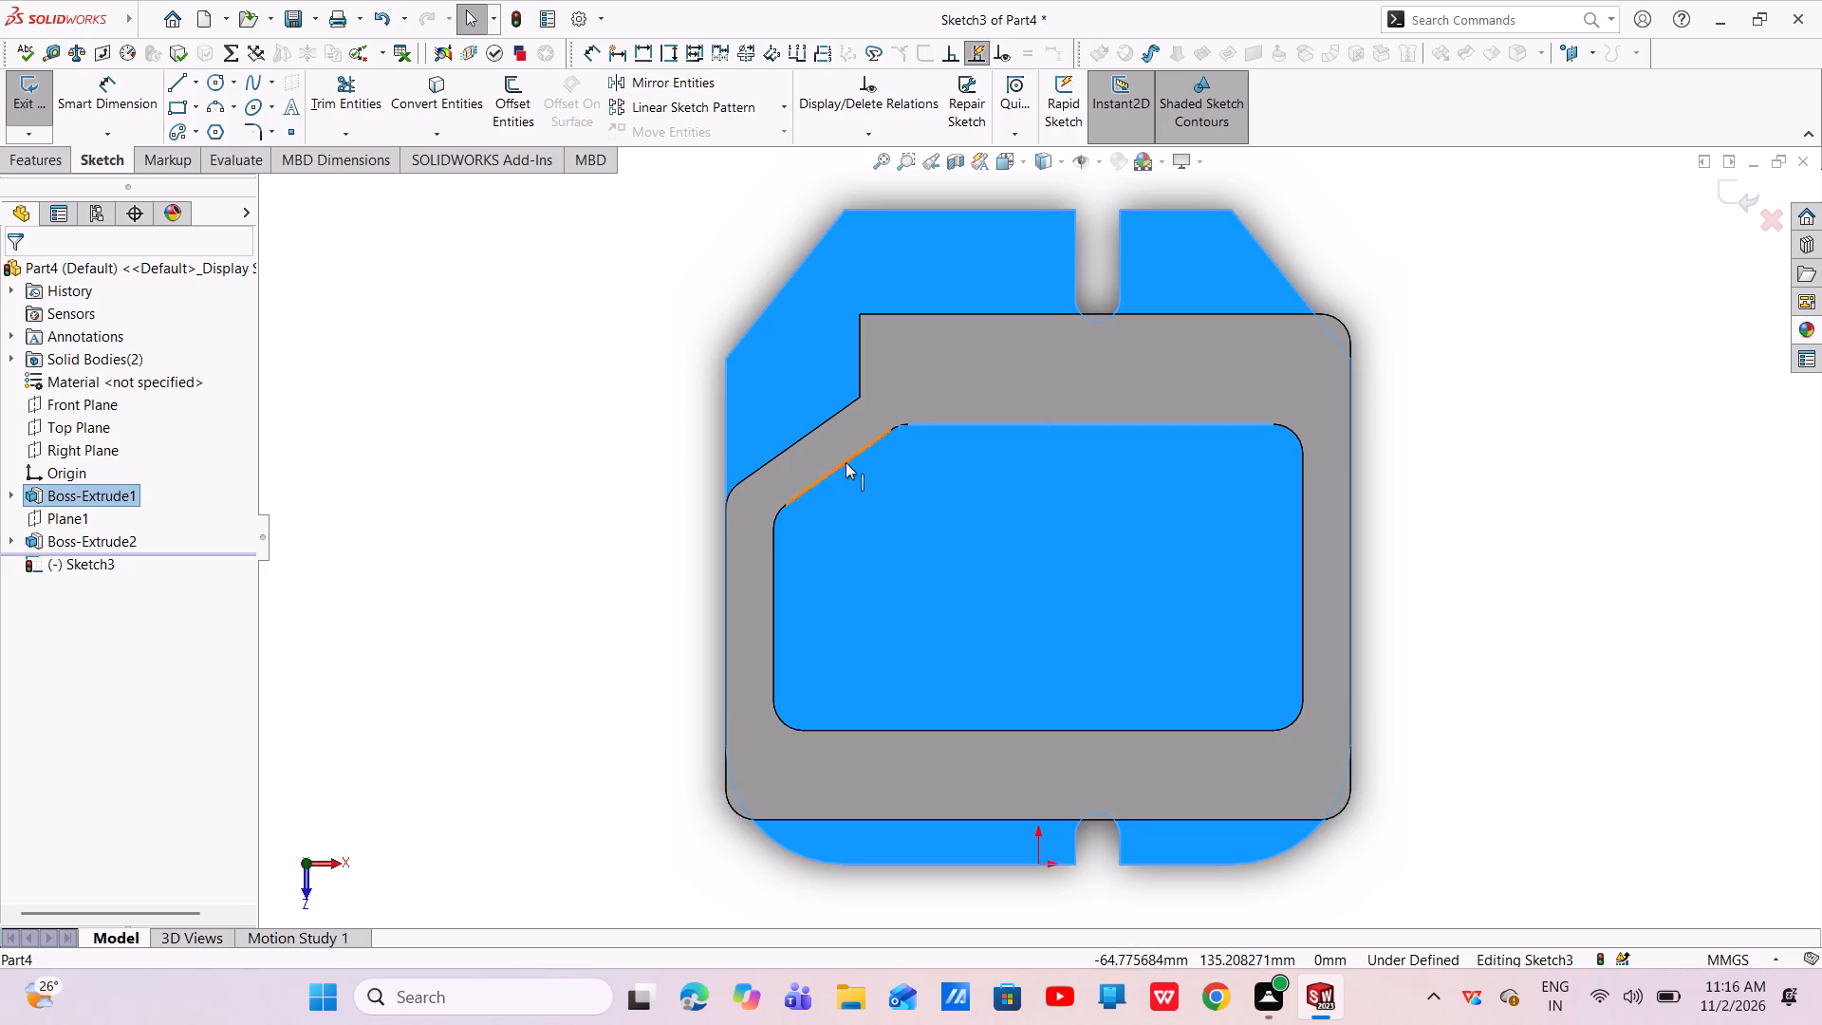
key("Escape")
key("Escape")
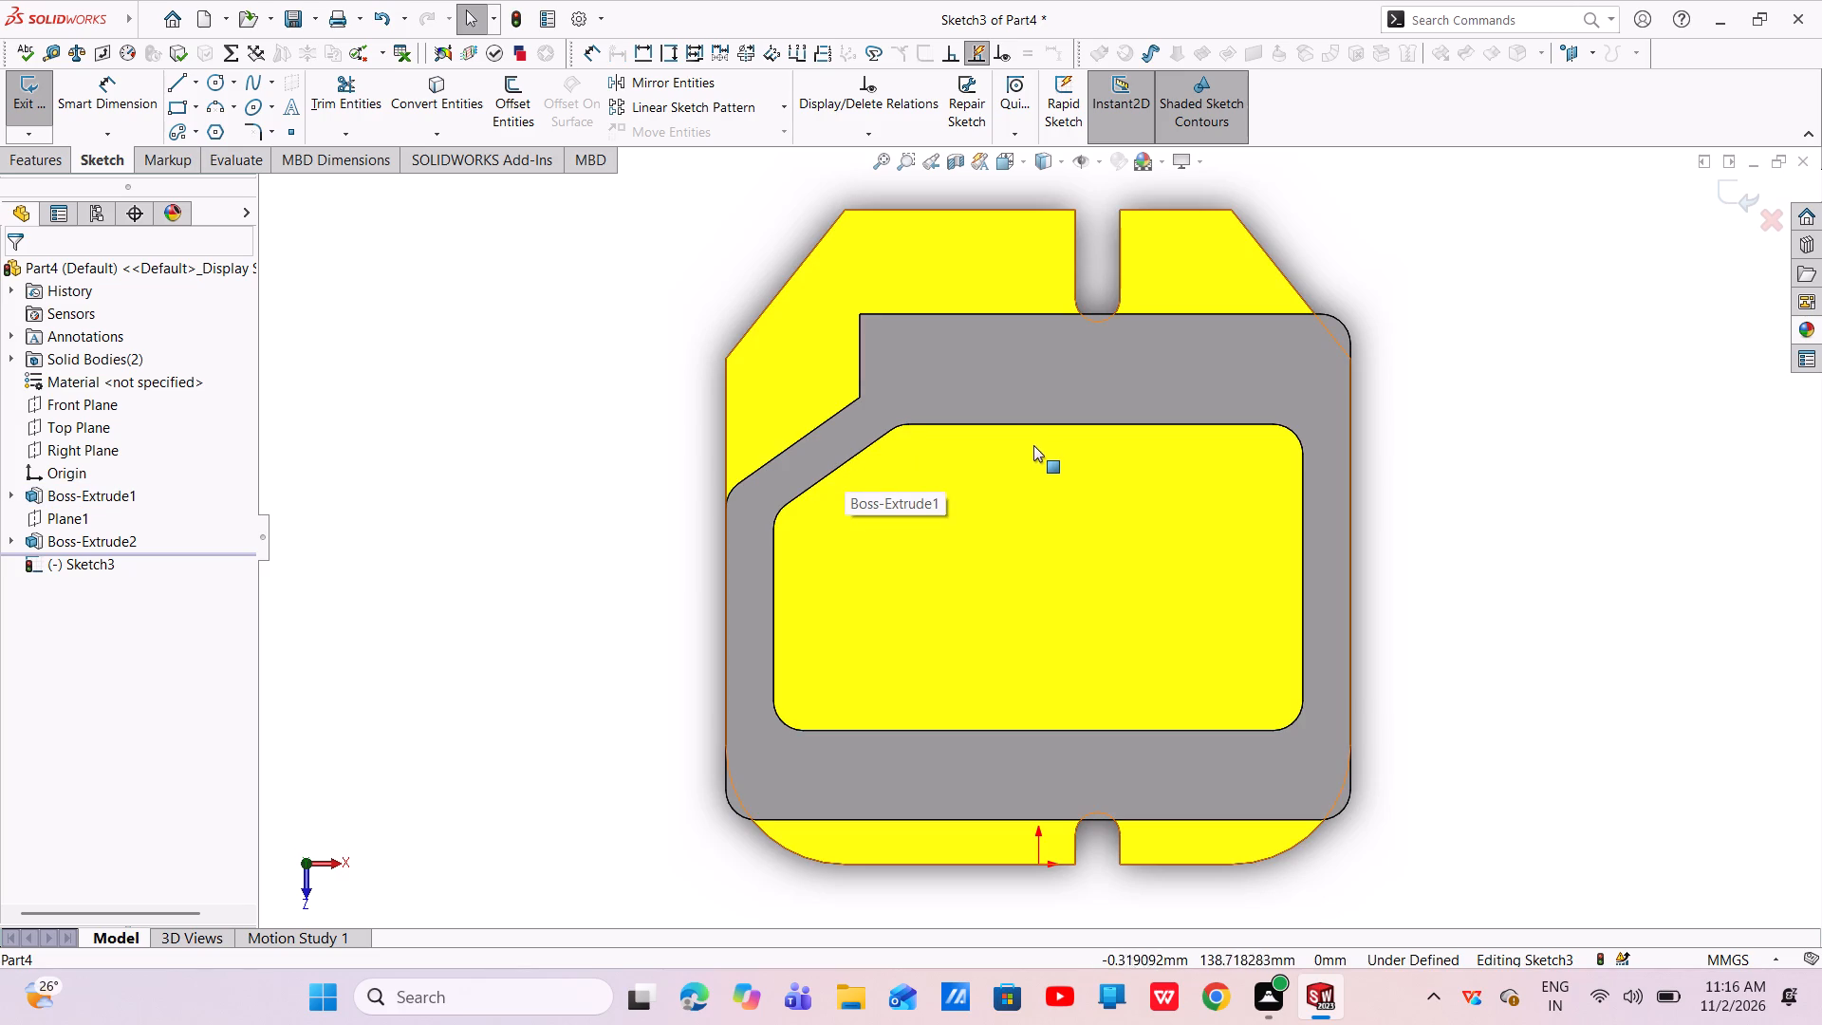
Convert all ten edges of the frame's five-sided opening, including its five corner fillets, into sketch entities.
left_click(428, 109)
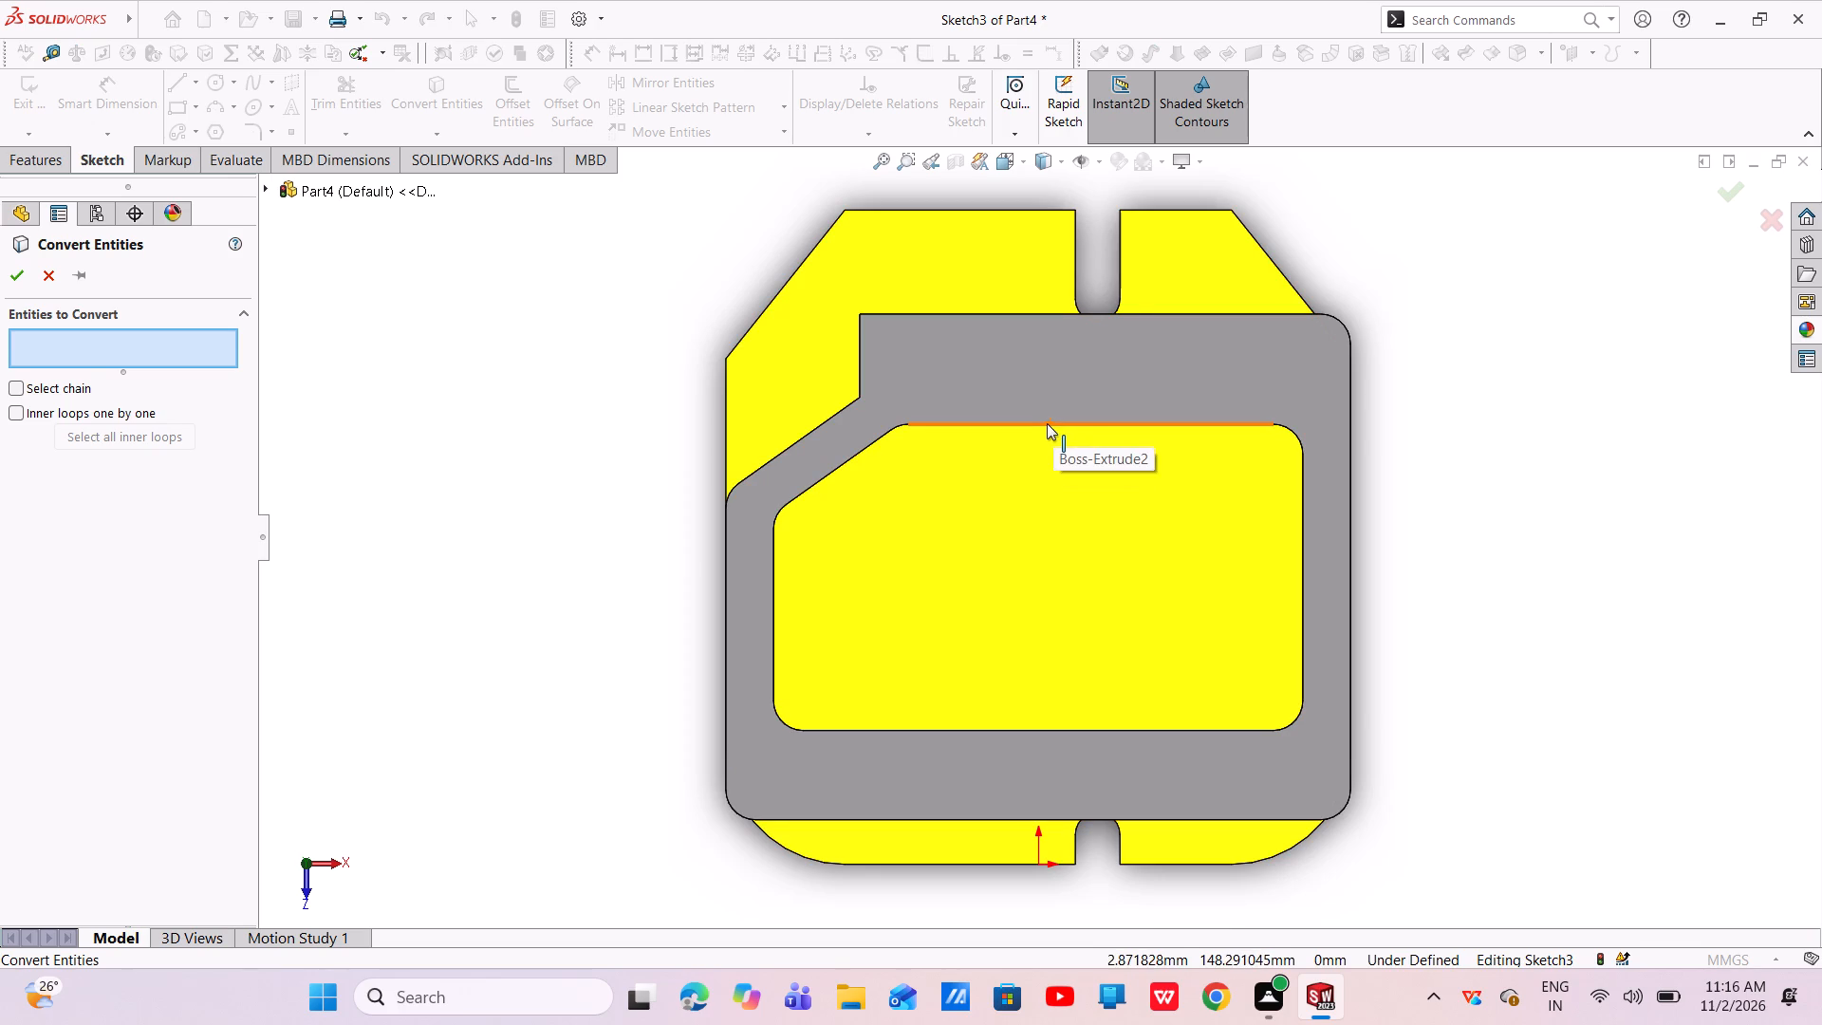
left_click(1047, 423)
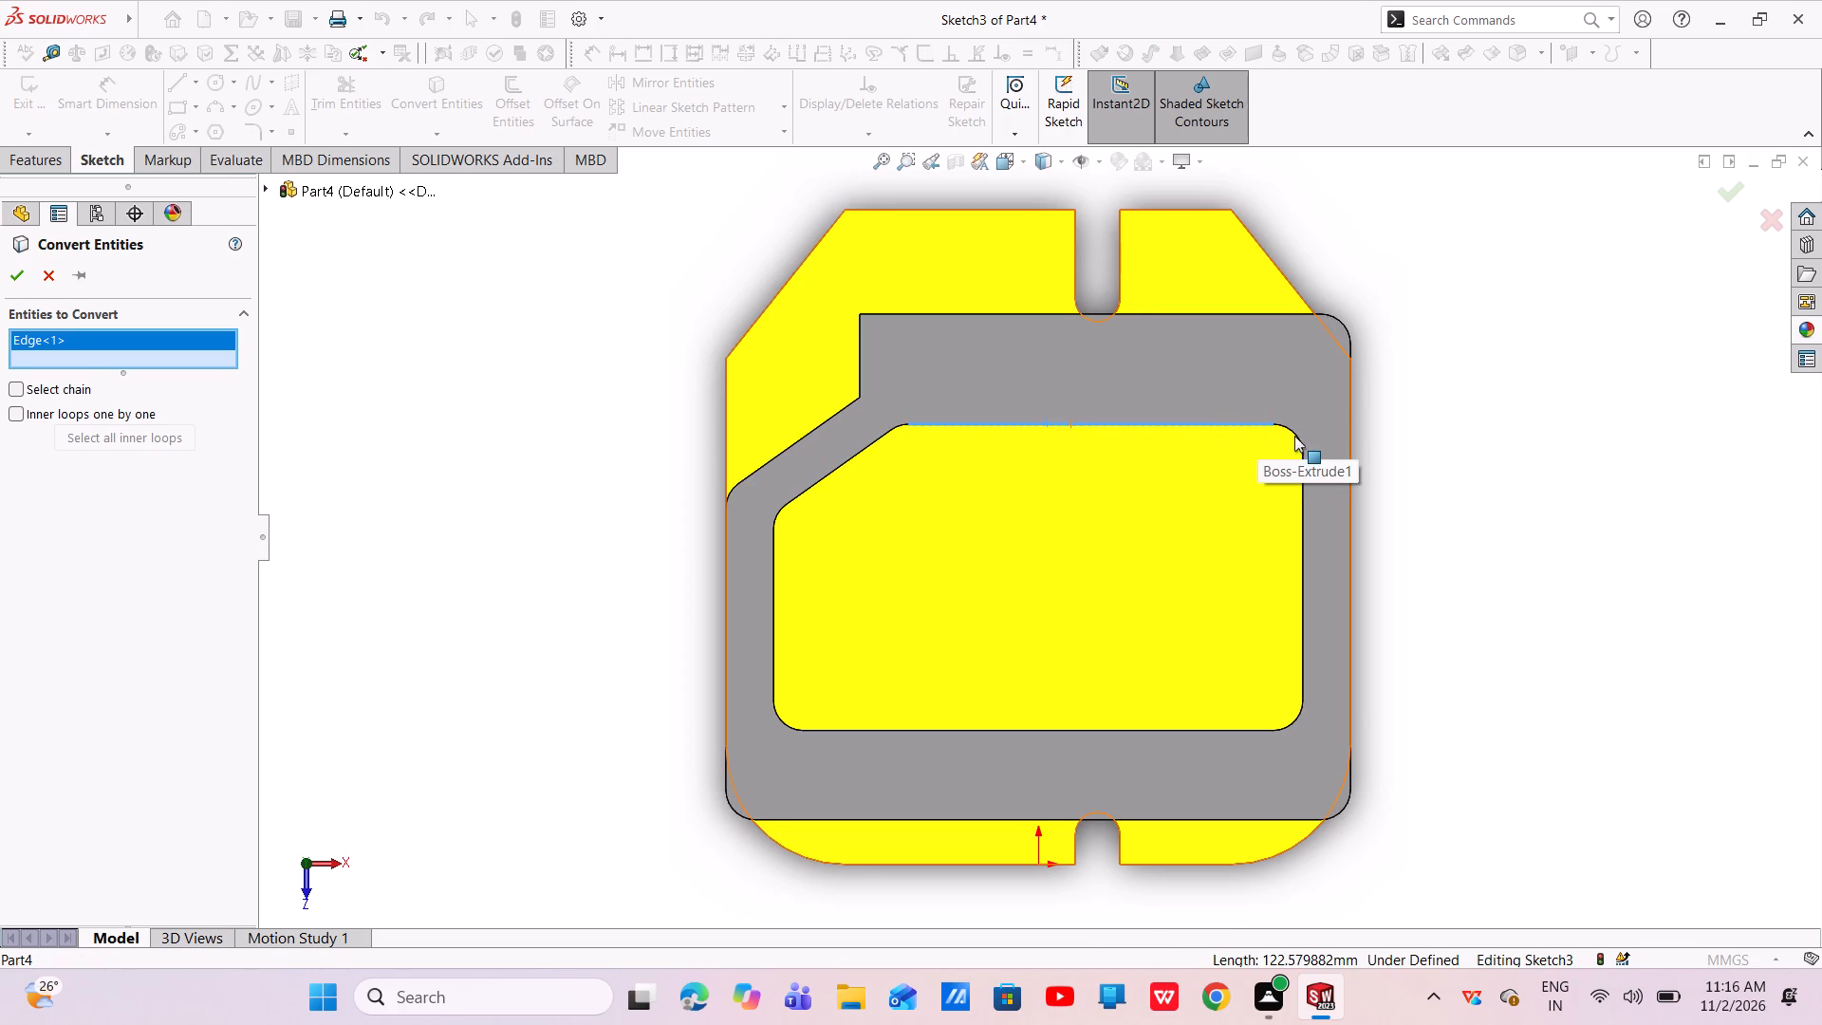
left_click(1299, 437)
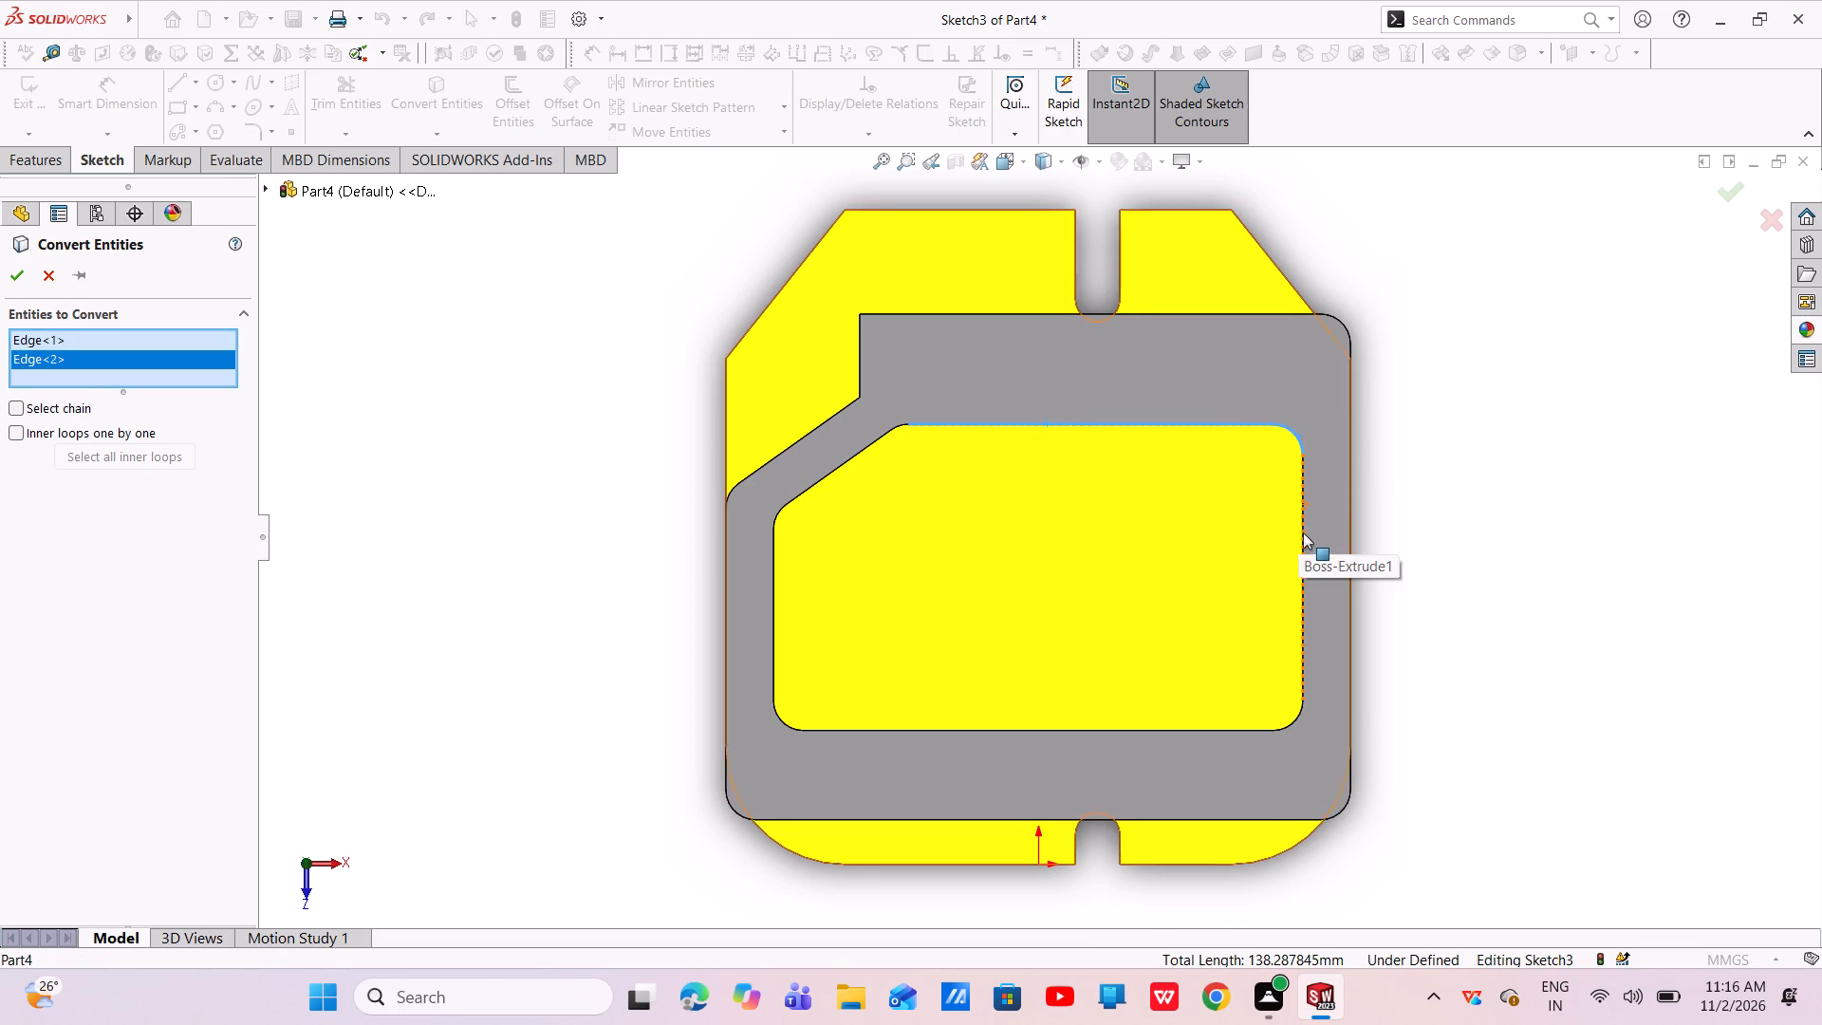
left_click(1305, 534)
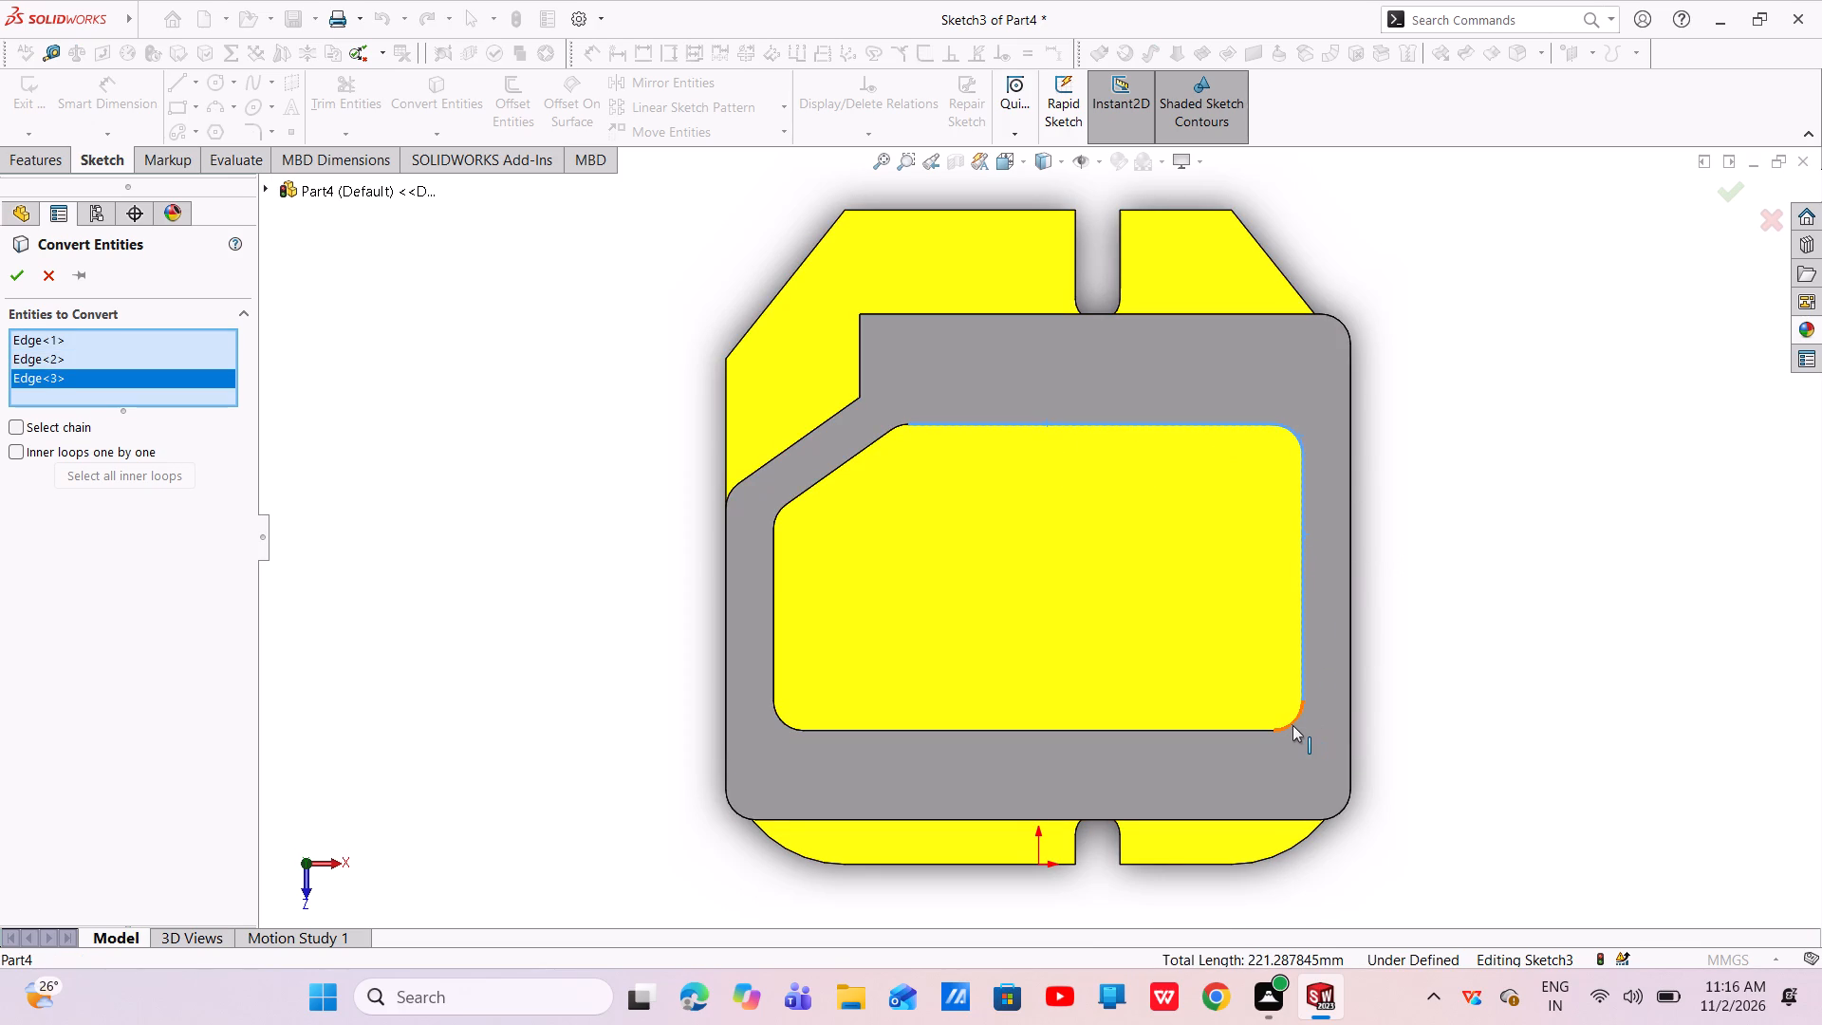
left_click(1292, 725)
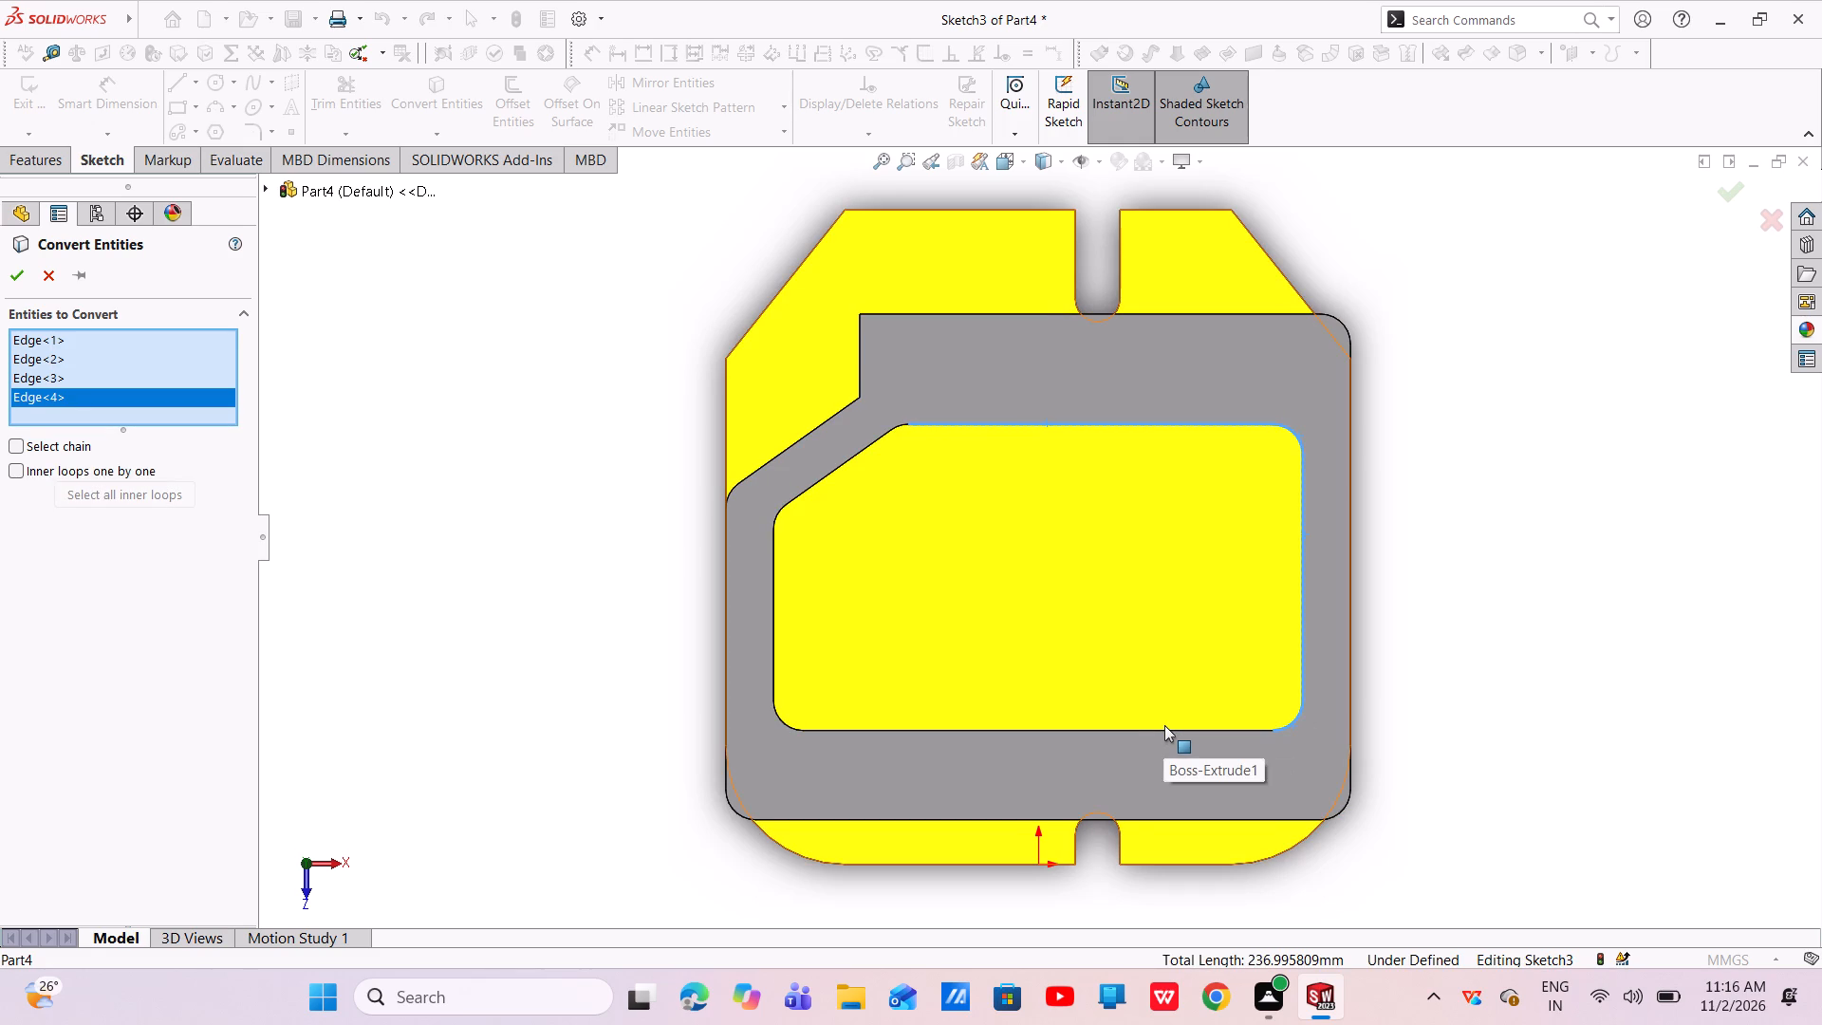
left_click(1160, 732)
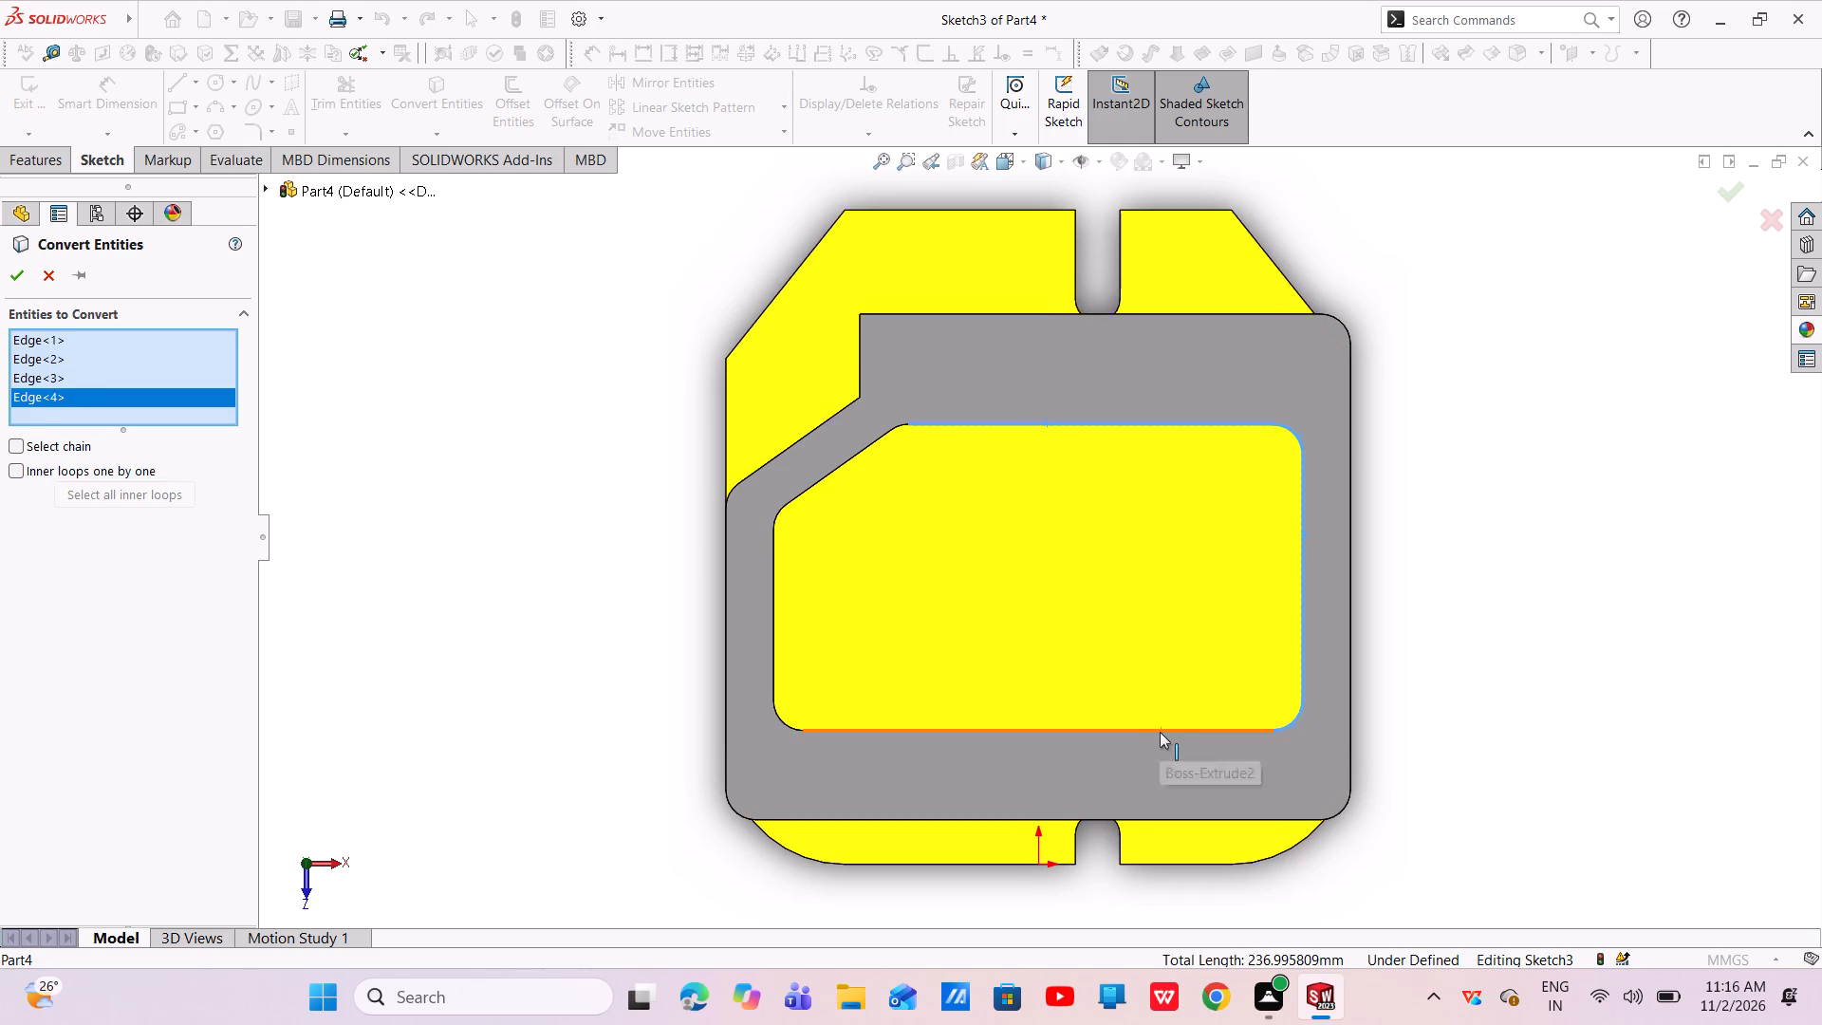
left_click(771, 625)
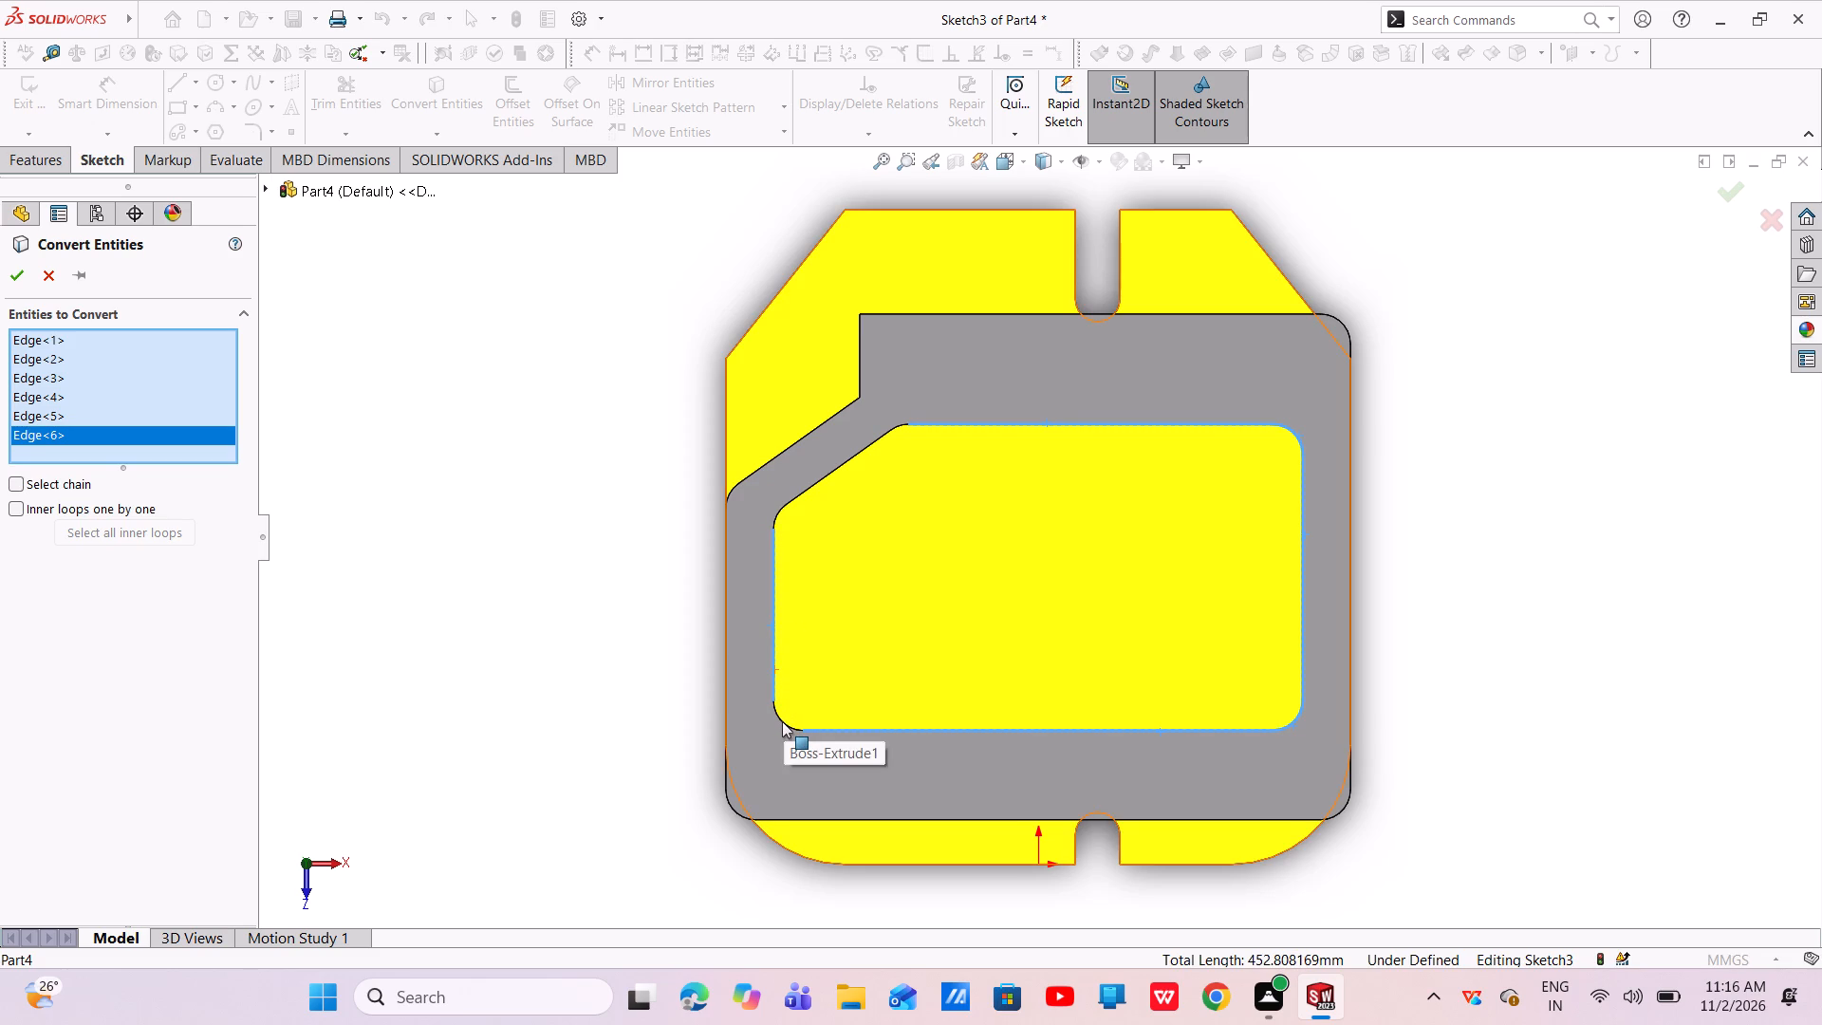
left_click(779, 722)
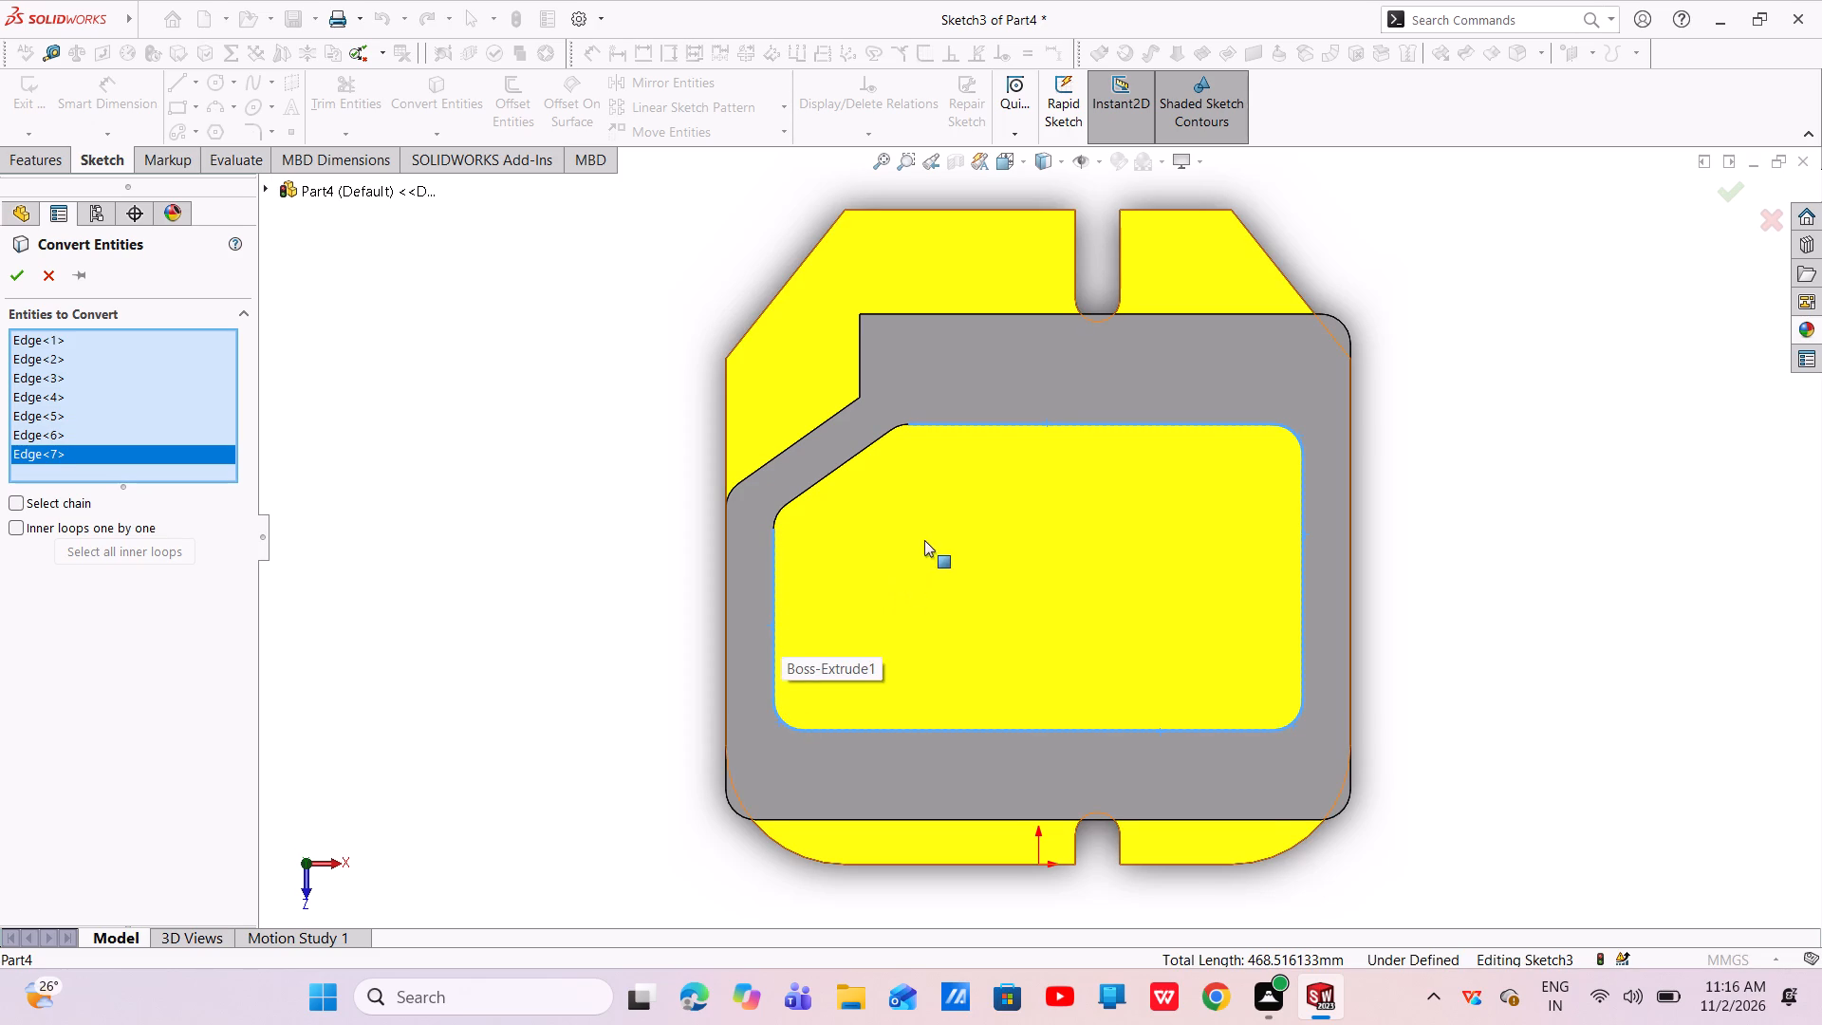
scroll(795, 467, "down", 6)
scroll(920, 662, "down", 3)
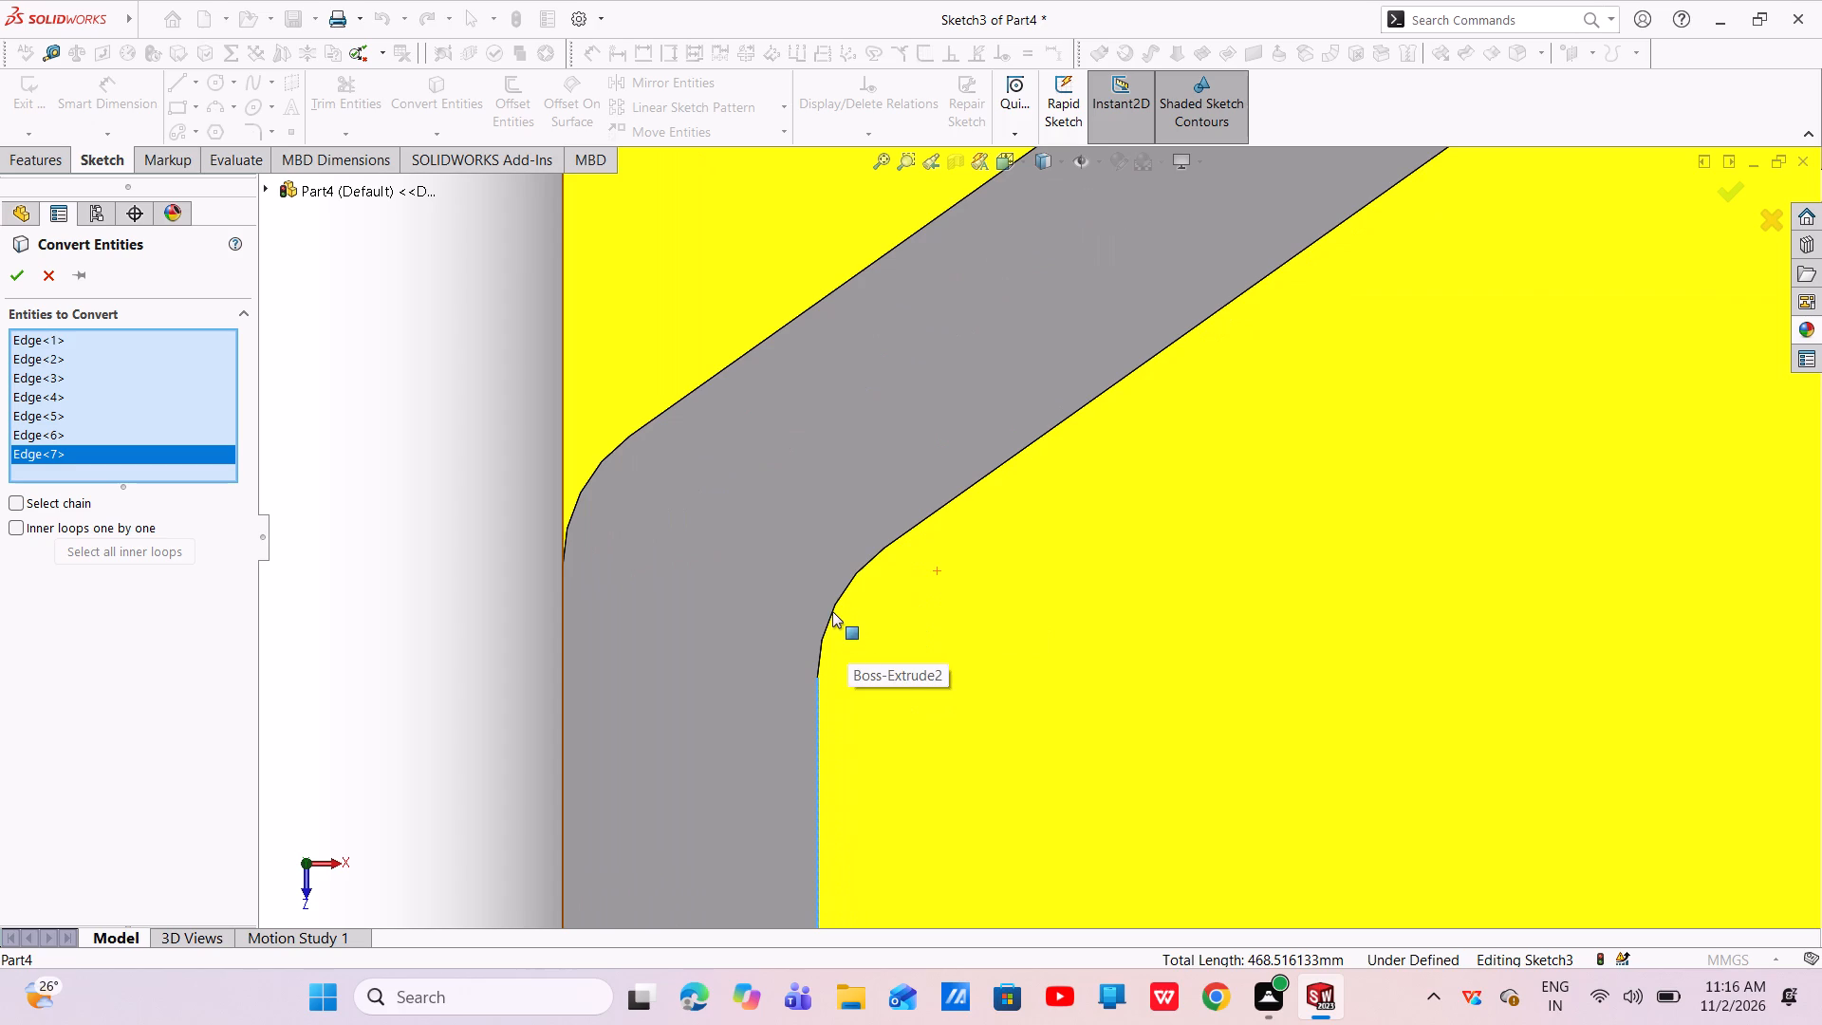
left_click(834, 602)
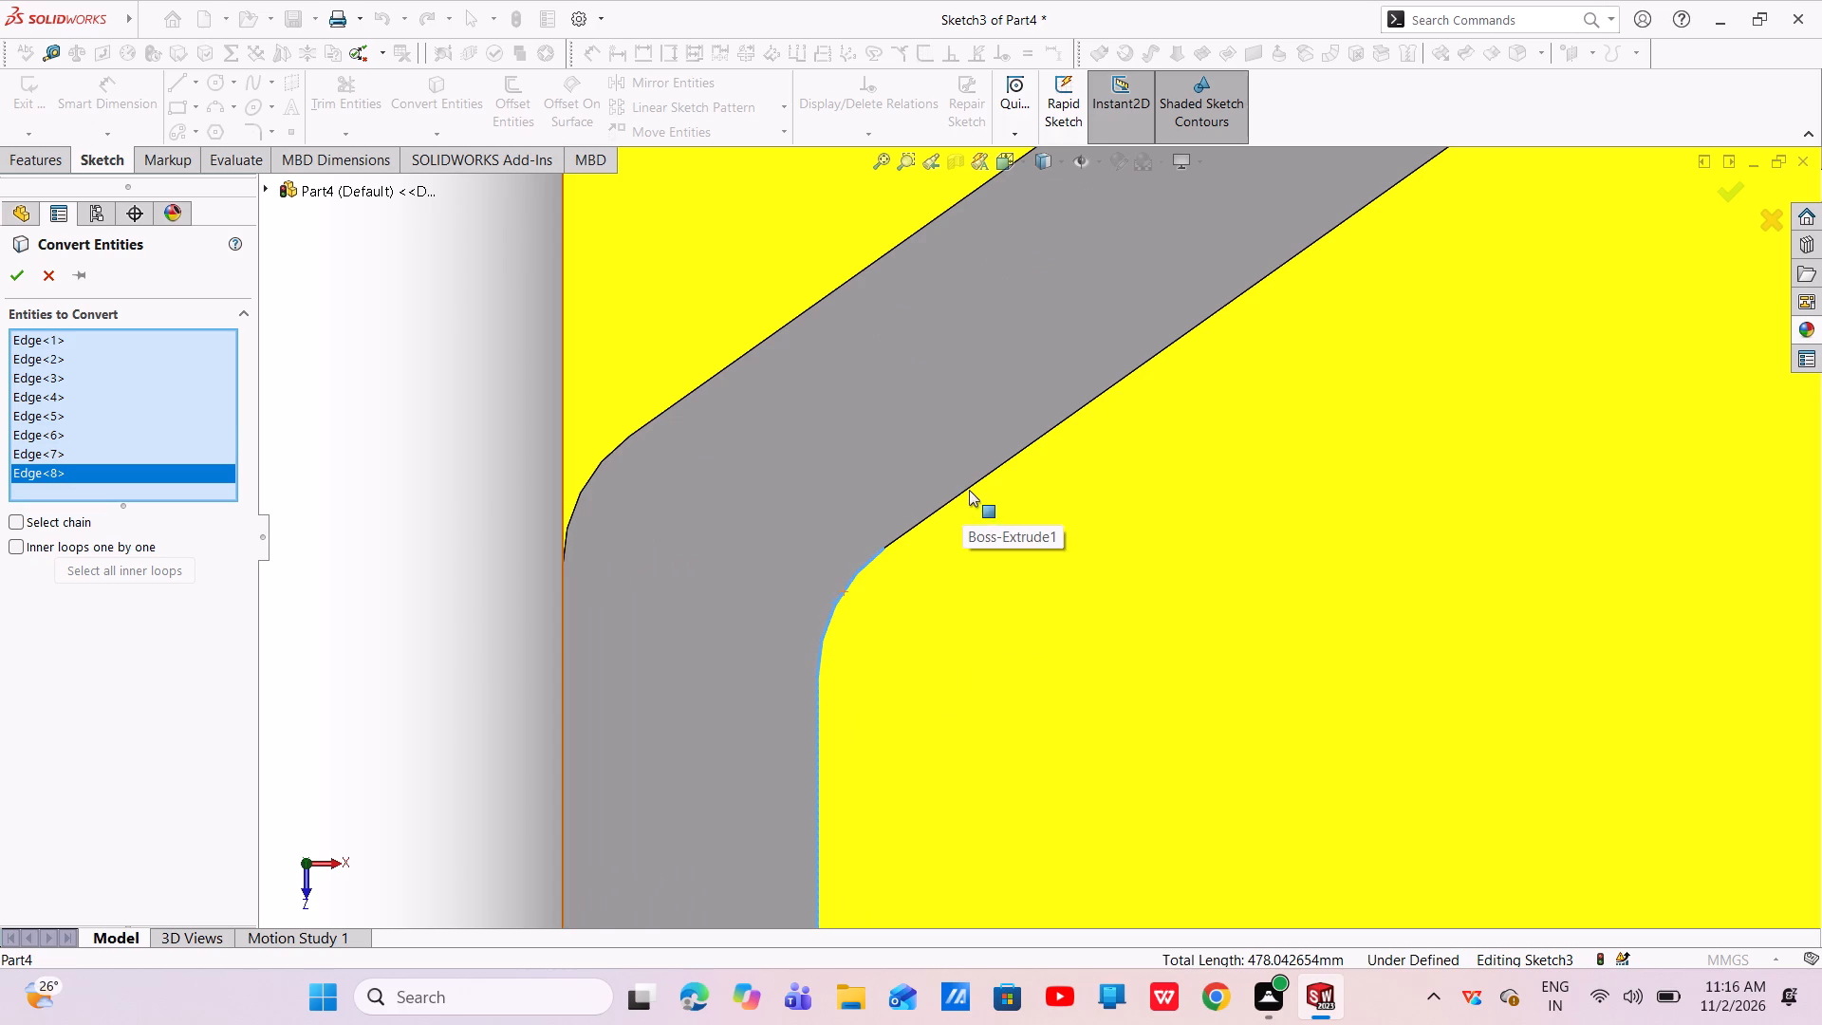
left_click(983, 475)
scroll(1081, 497, "up", 4)
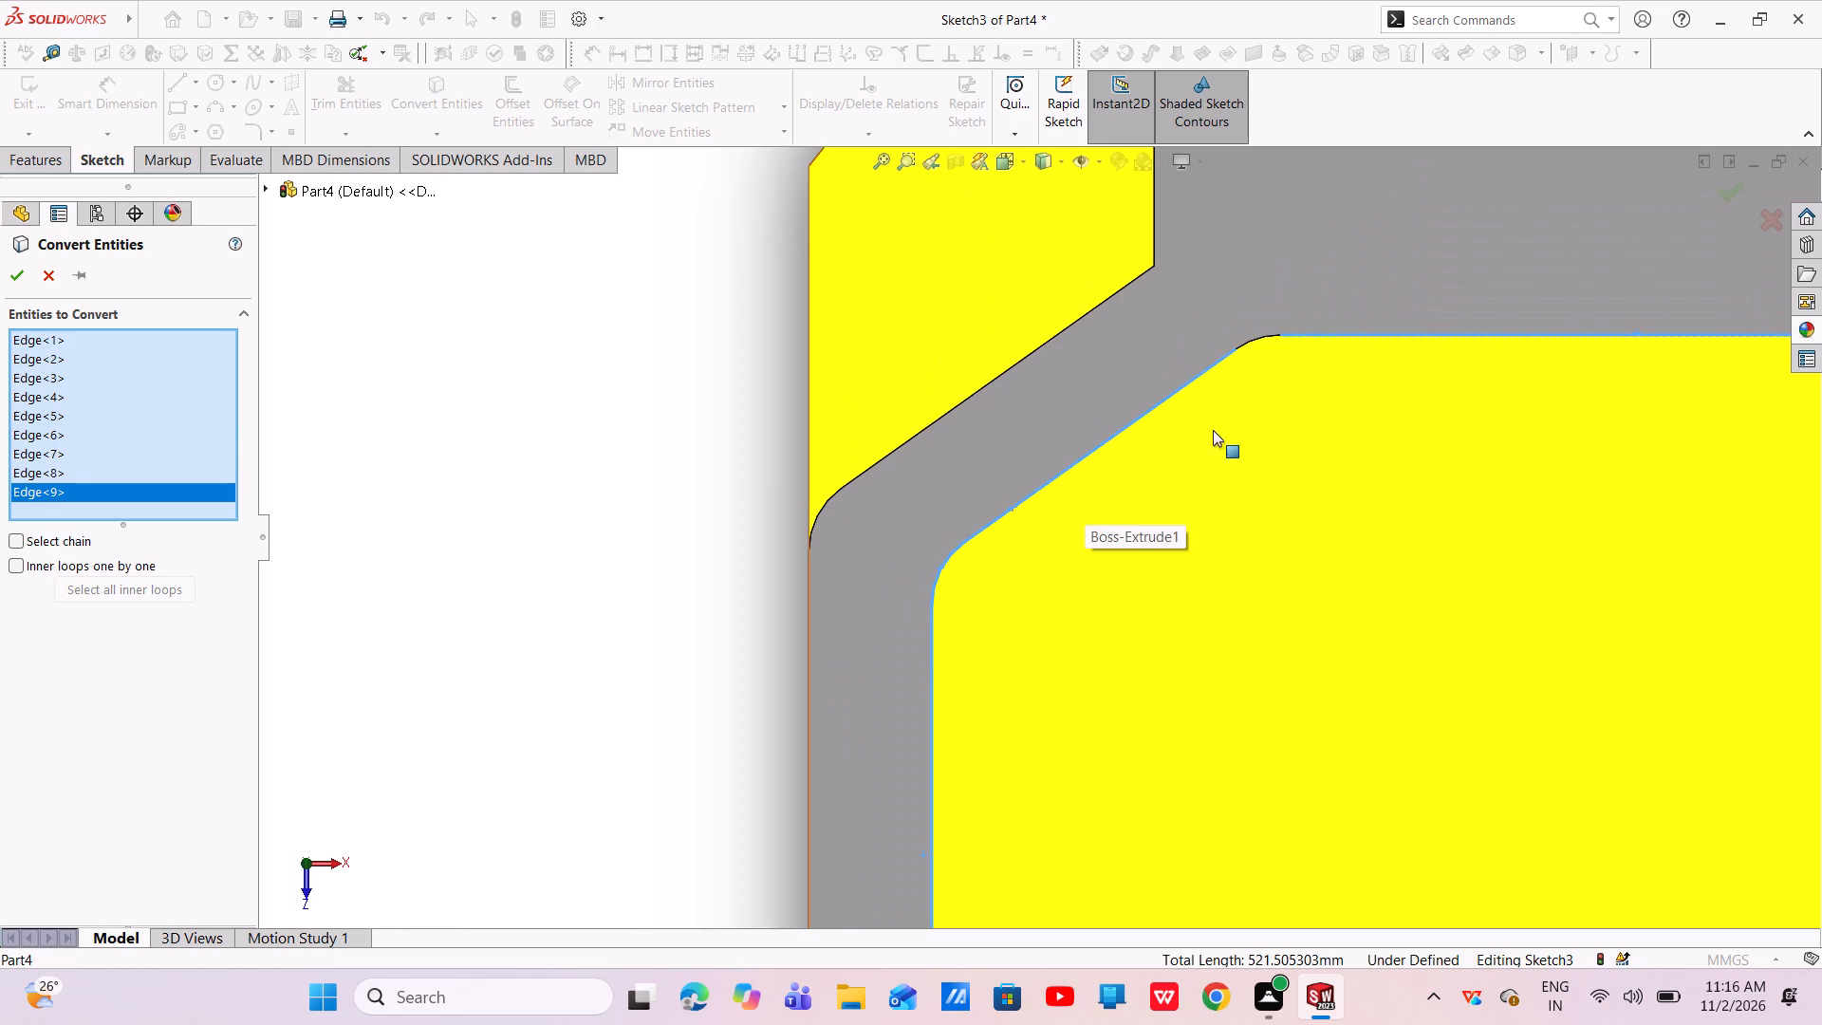
scroll(1311, 348, "down", 5)
left_click(1073, 392)
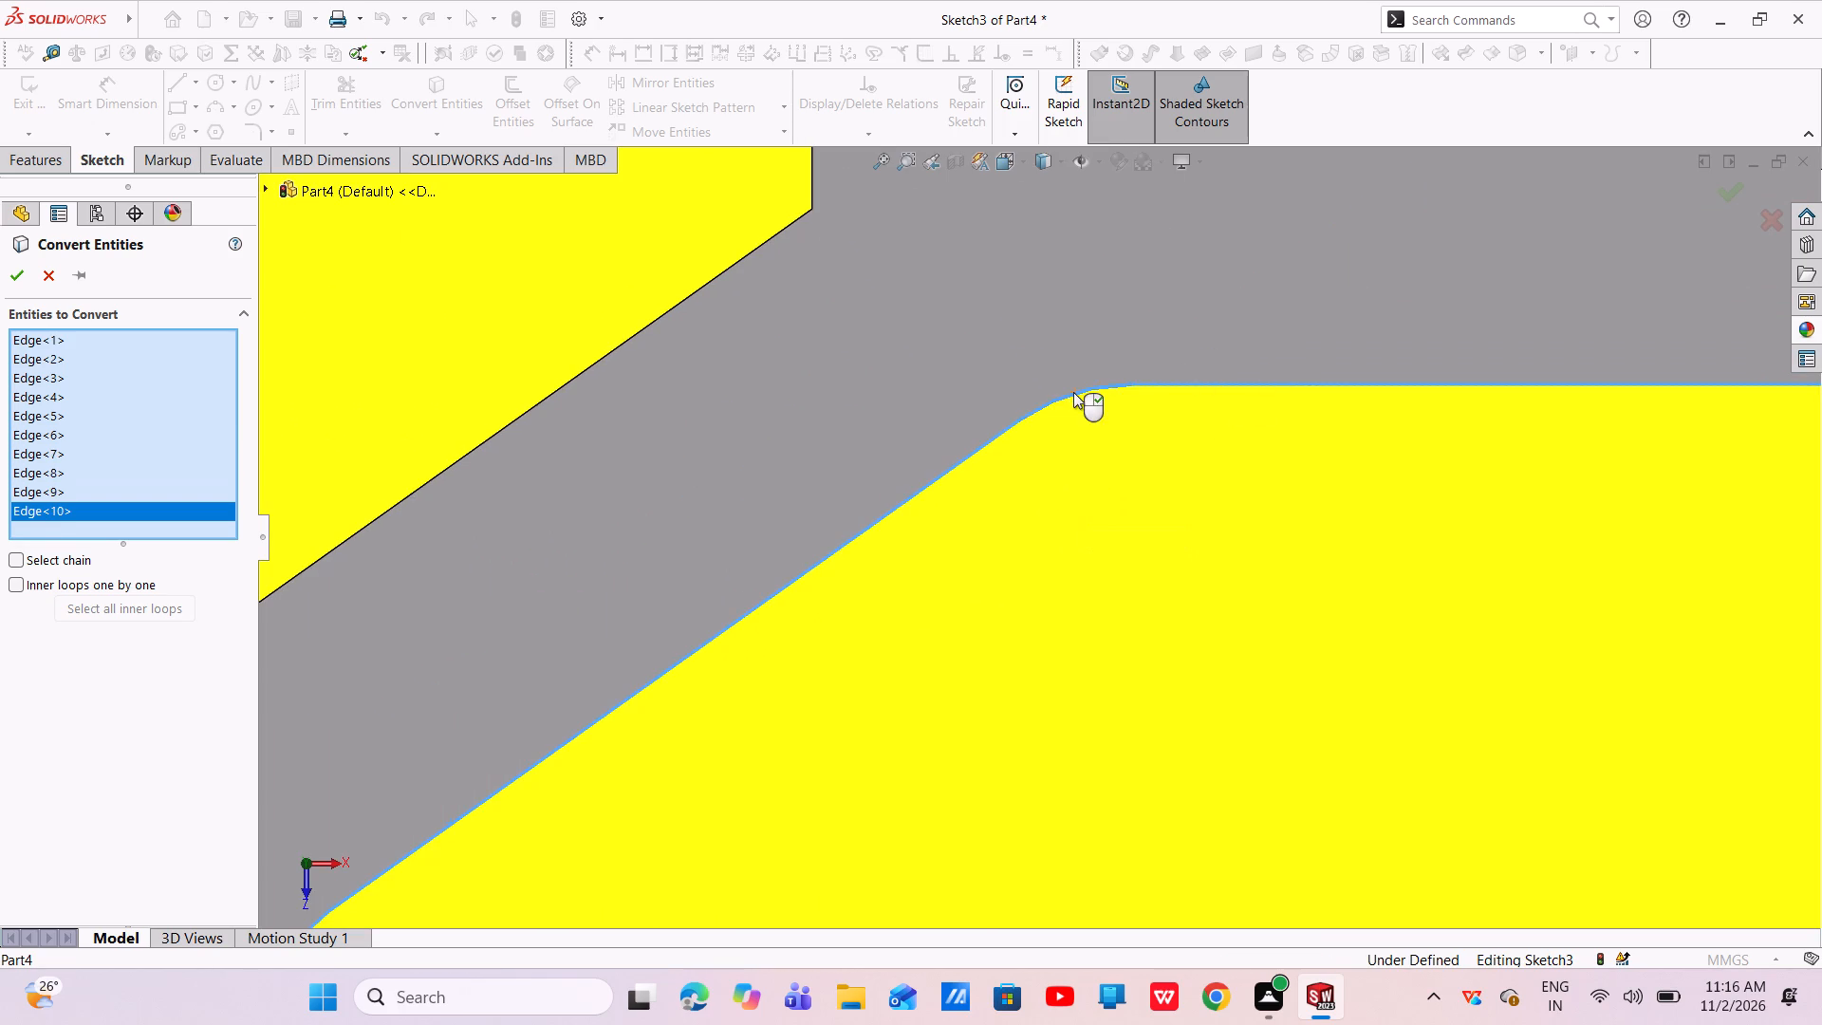
scroll(1109, 484, "up", 11)
scroll(1209, 559, "up", 5)
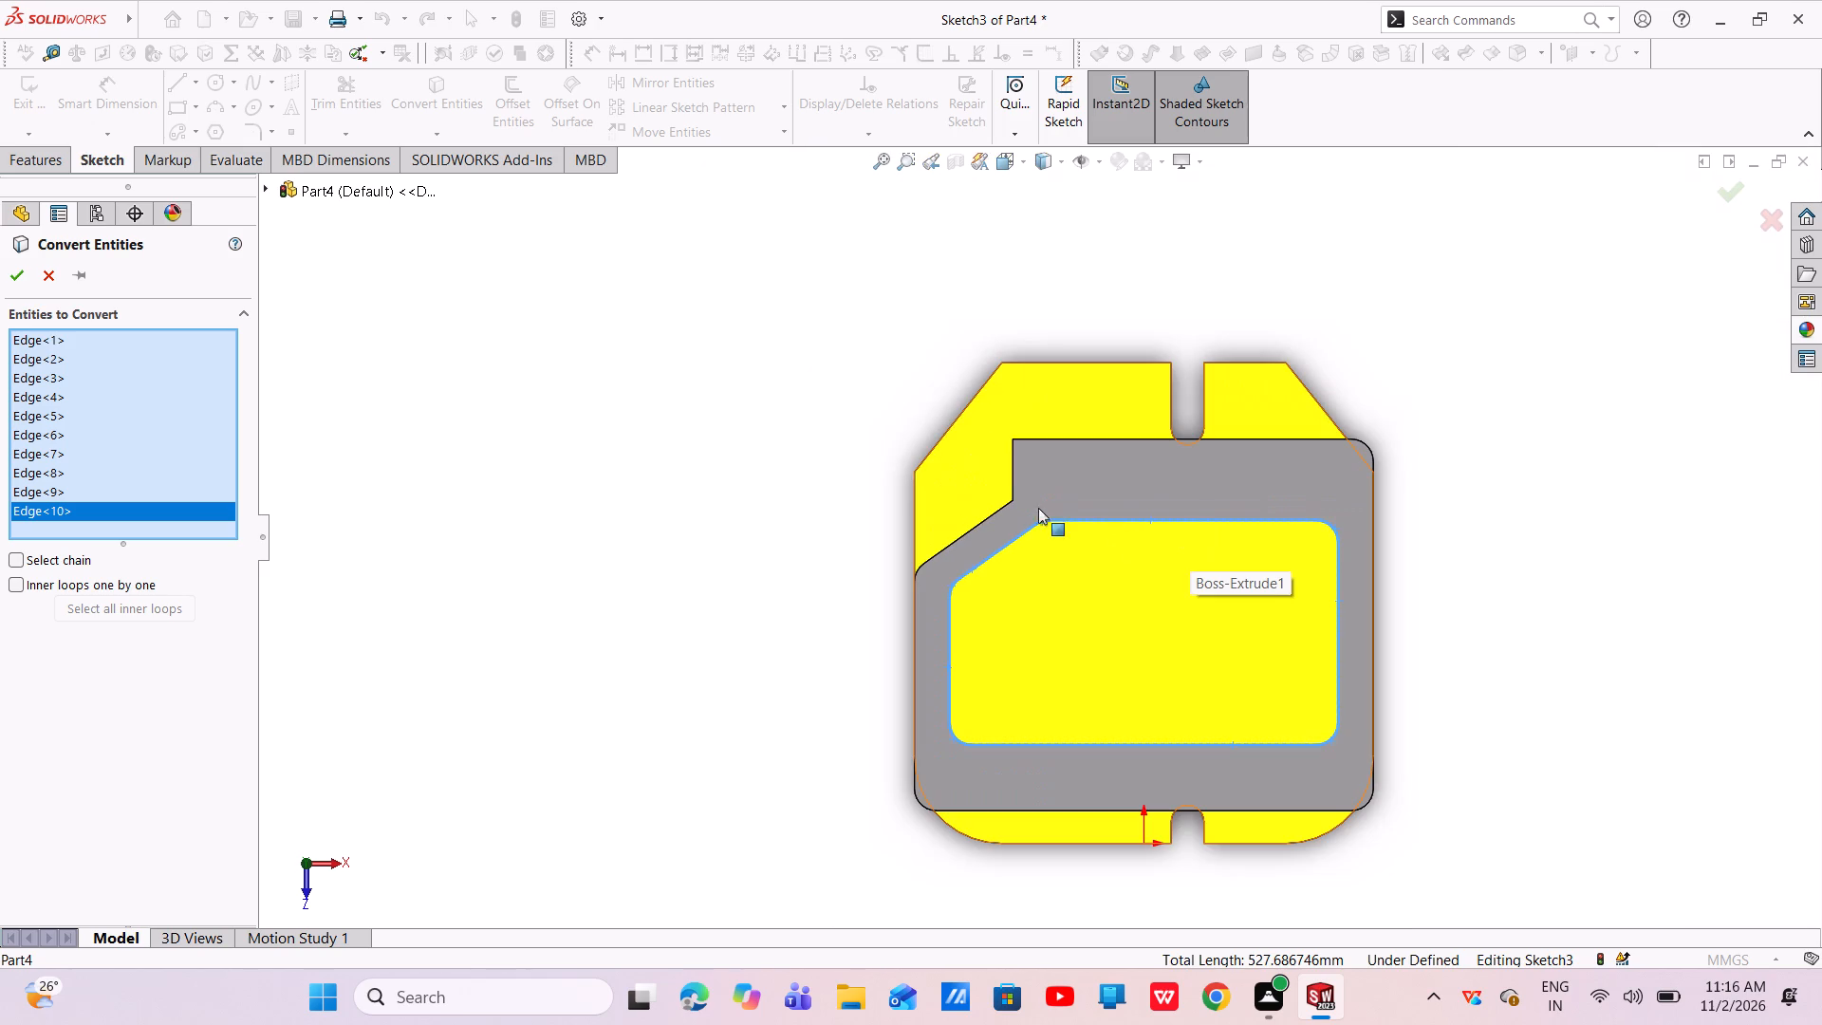
left_click(22, 275)
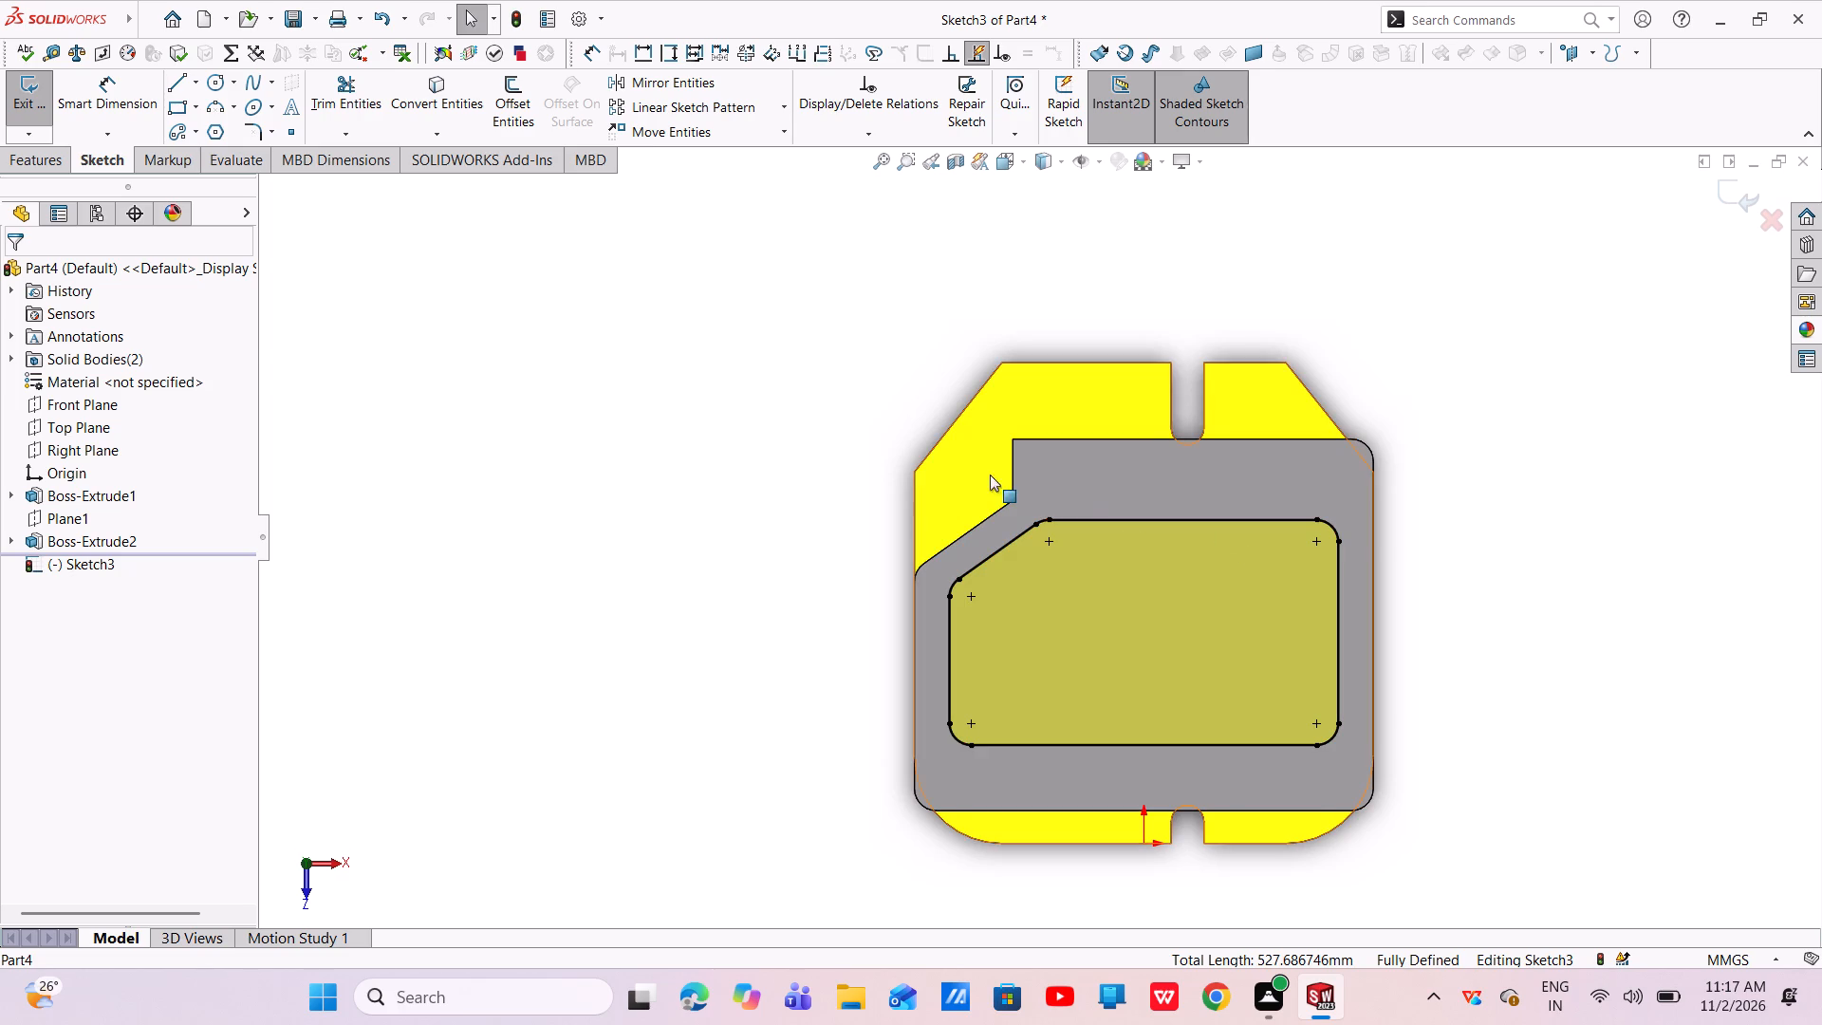
Sketch a horizontal line above the opening from the frame's right outer edge to its step edge, plus a vertical line about 4 mm down to the step corner.
left_click(181, 74)
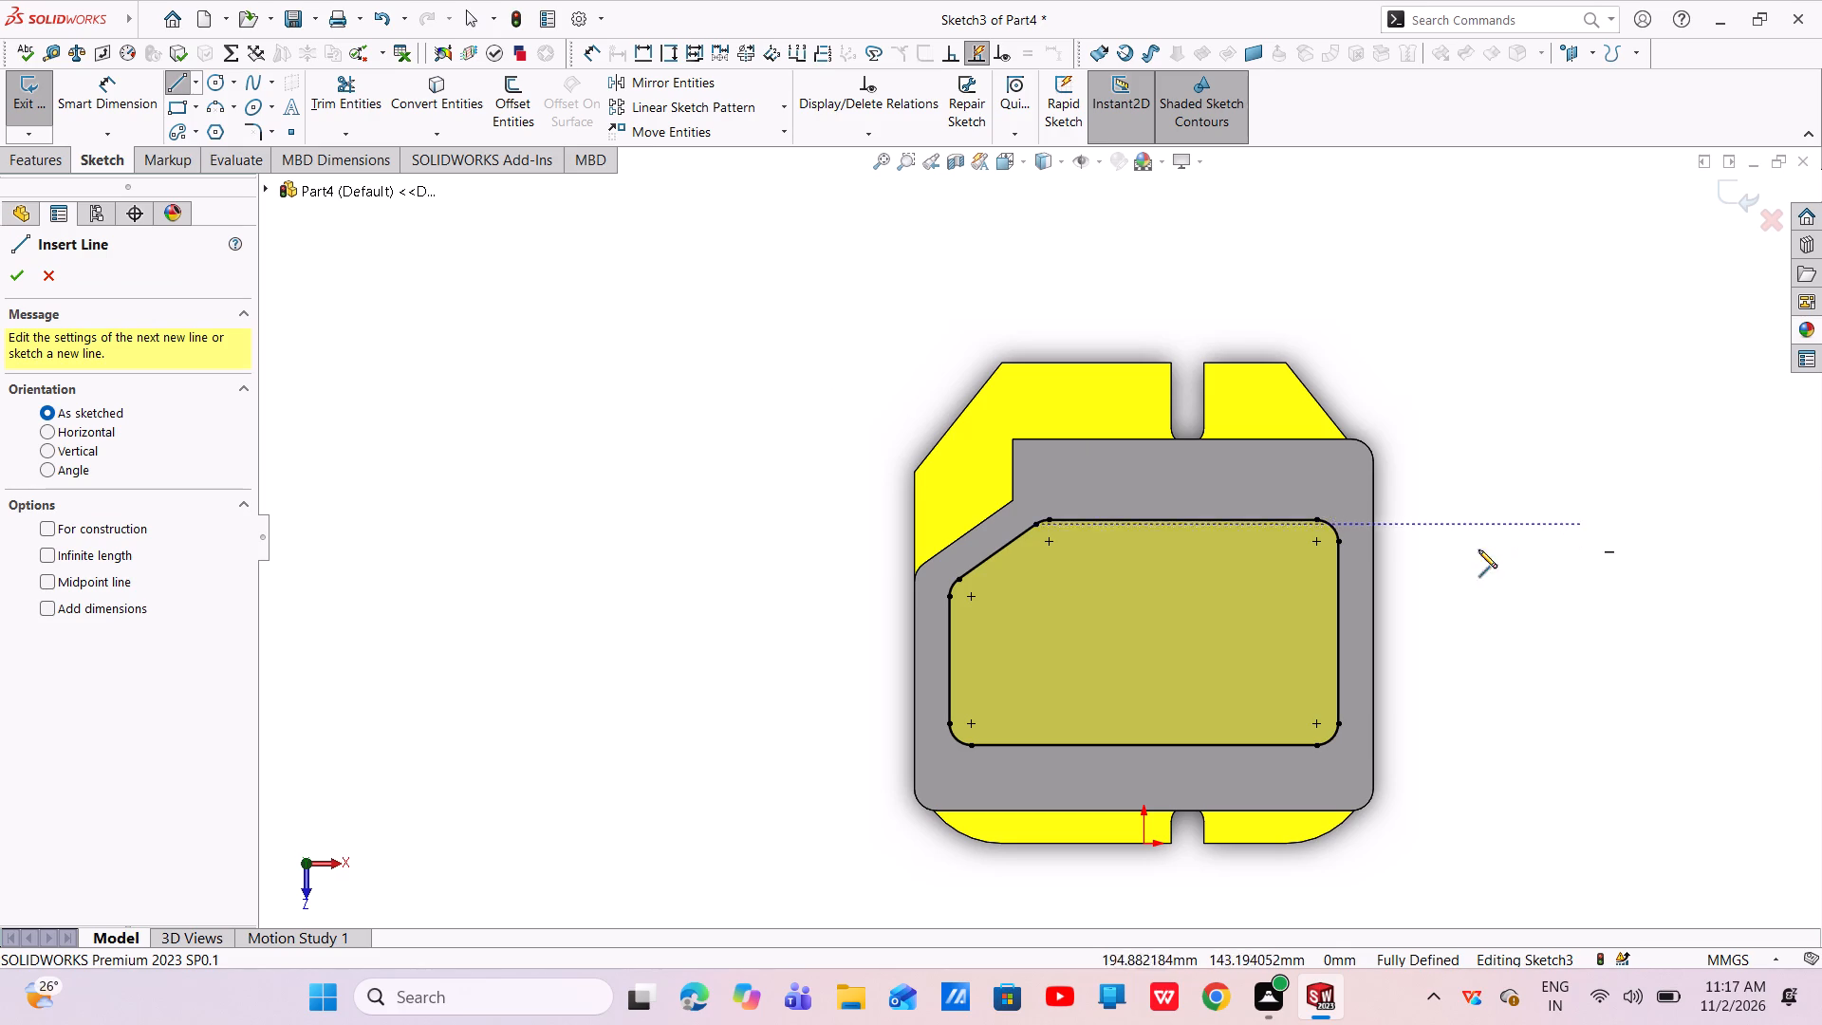
scroll(1389, 572, "down", 2)
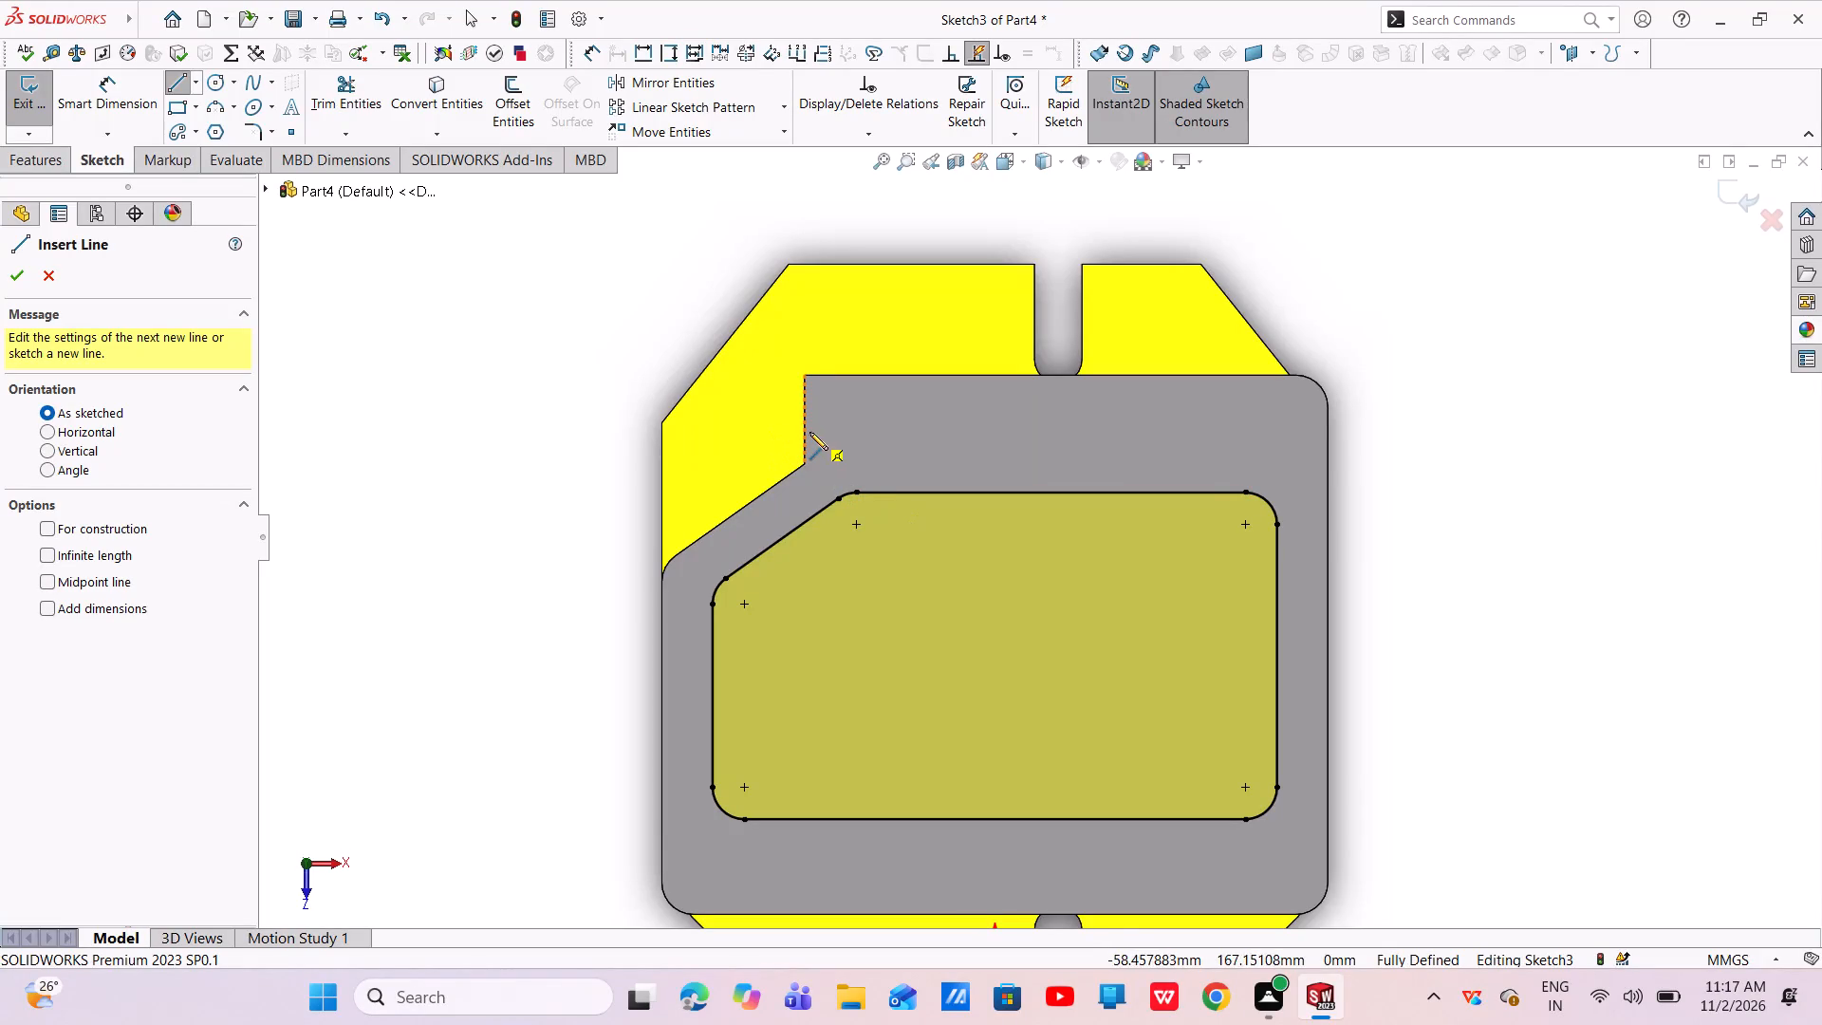
left_click(1328, 452)
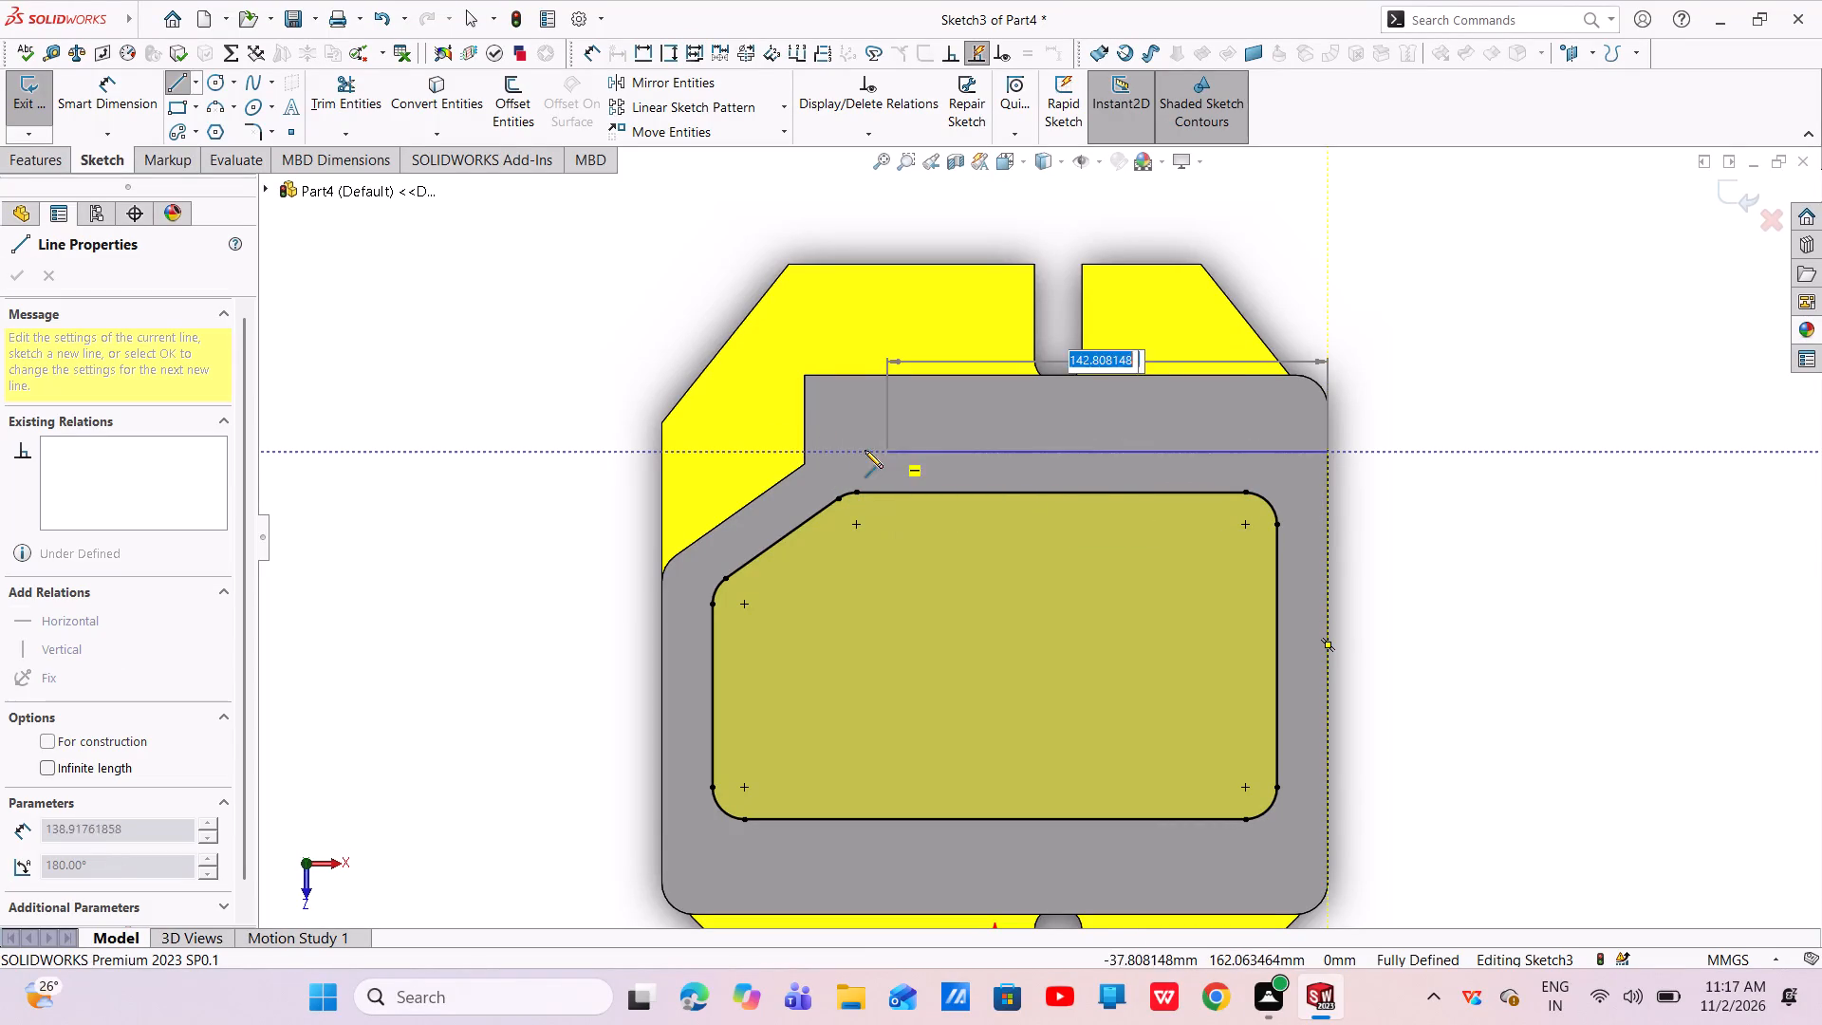
left_click(805, 453)
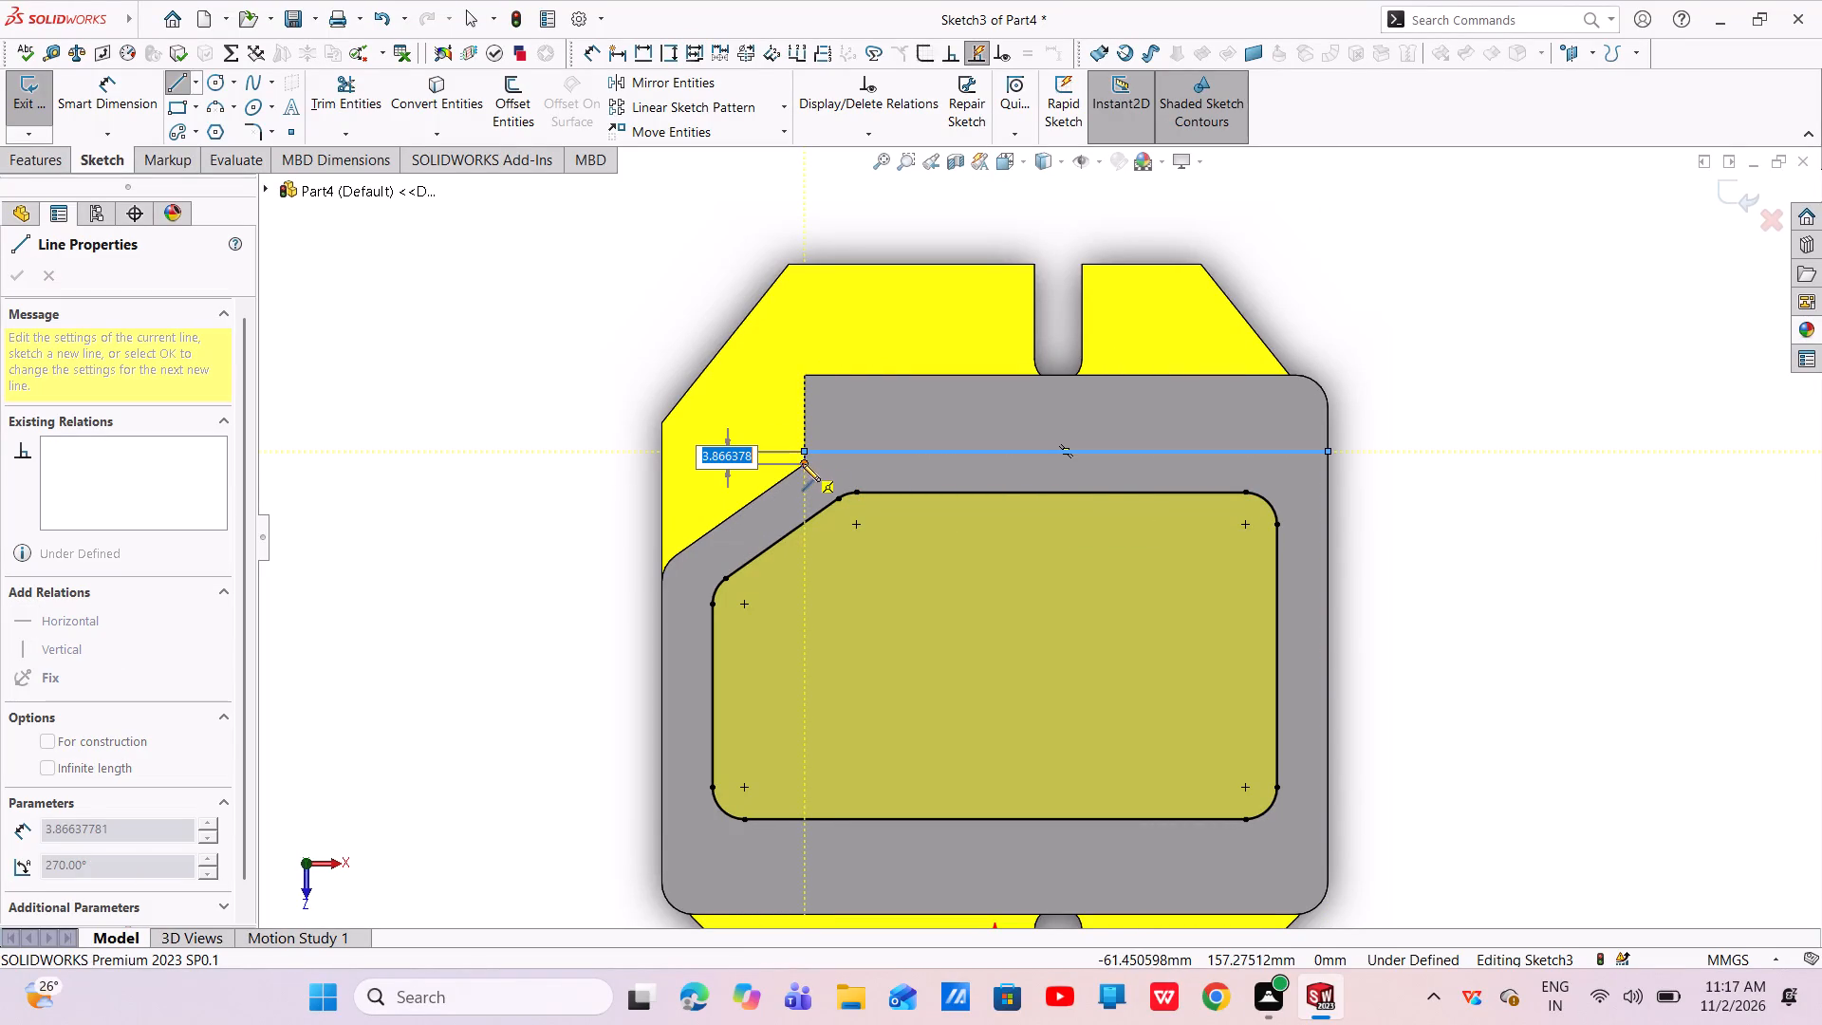
left_click(805, 467)
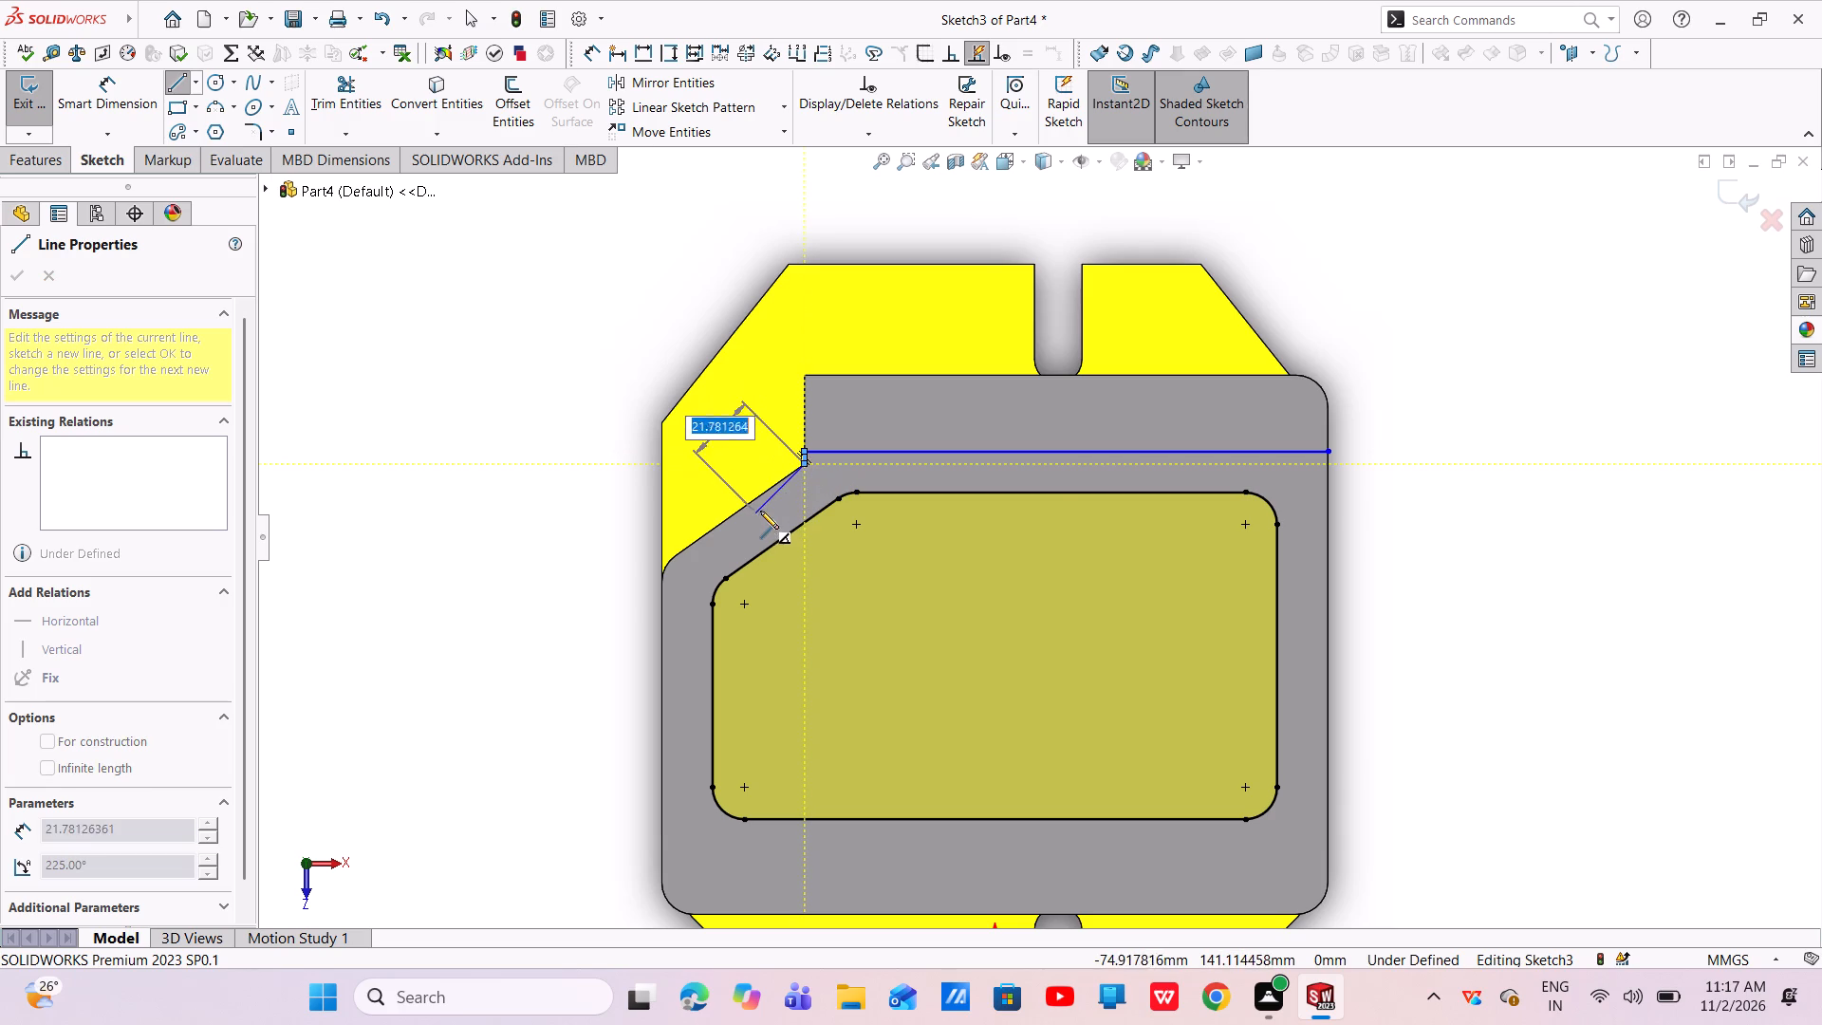
right_click(760, 511)
left_click(789, 521)
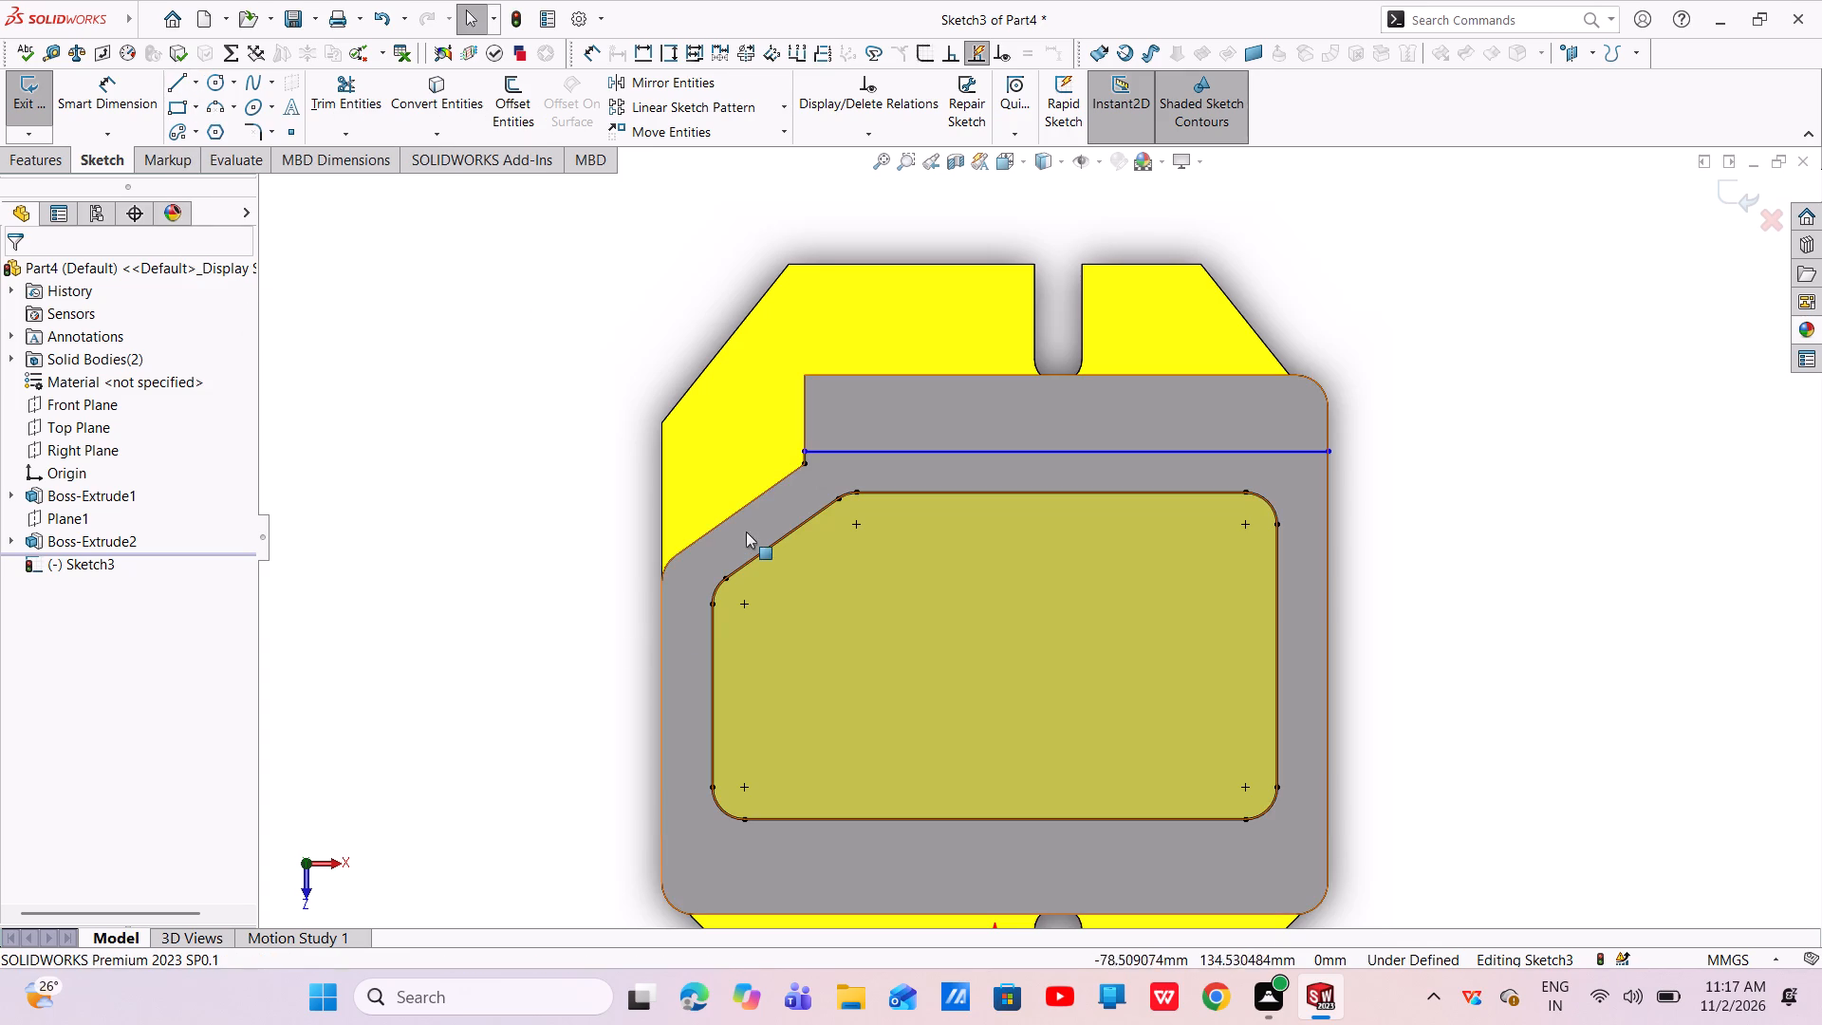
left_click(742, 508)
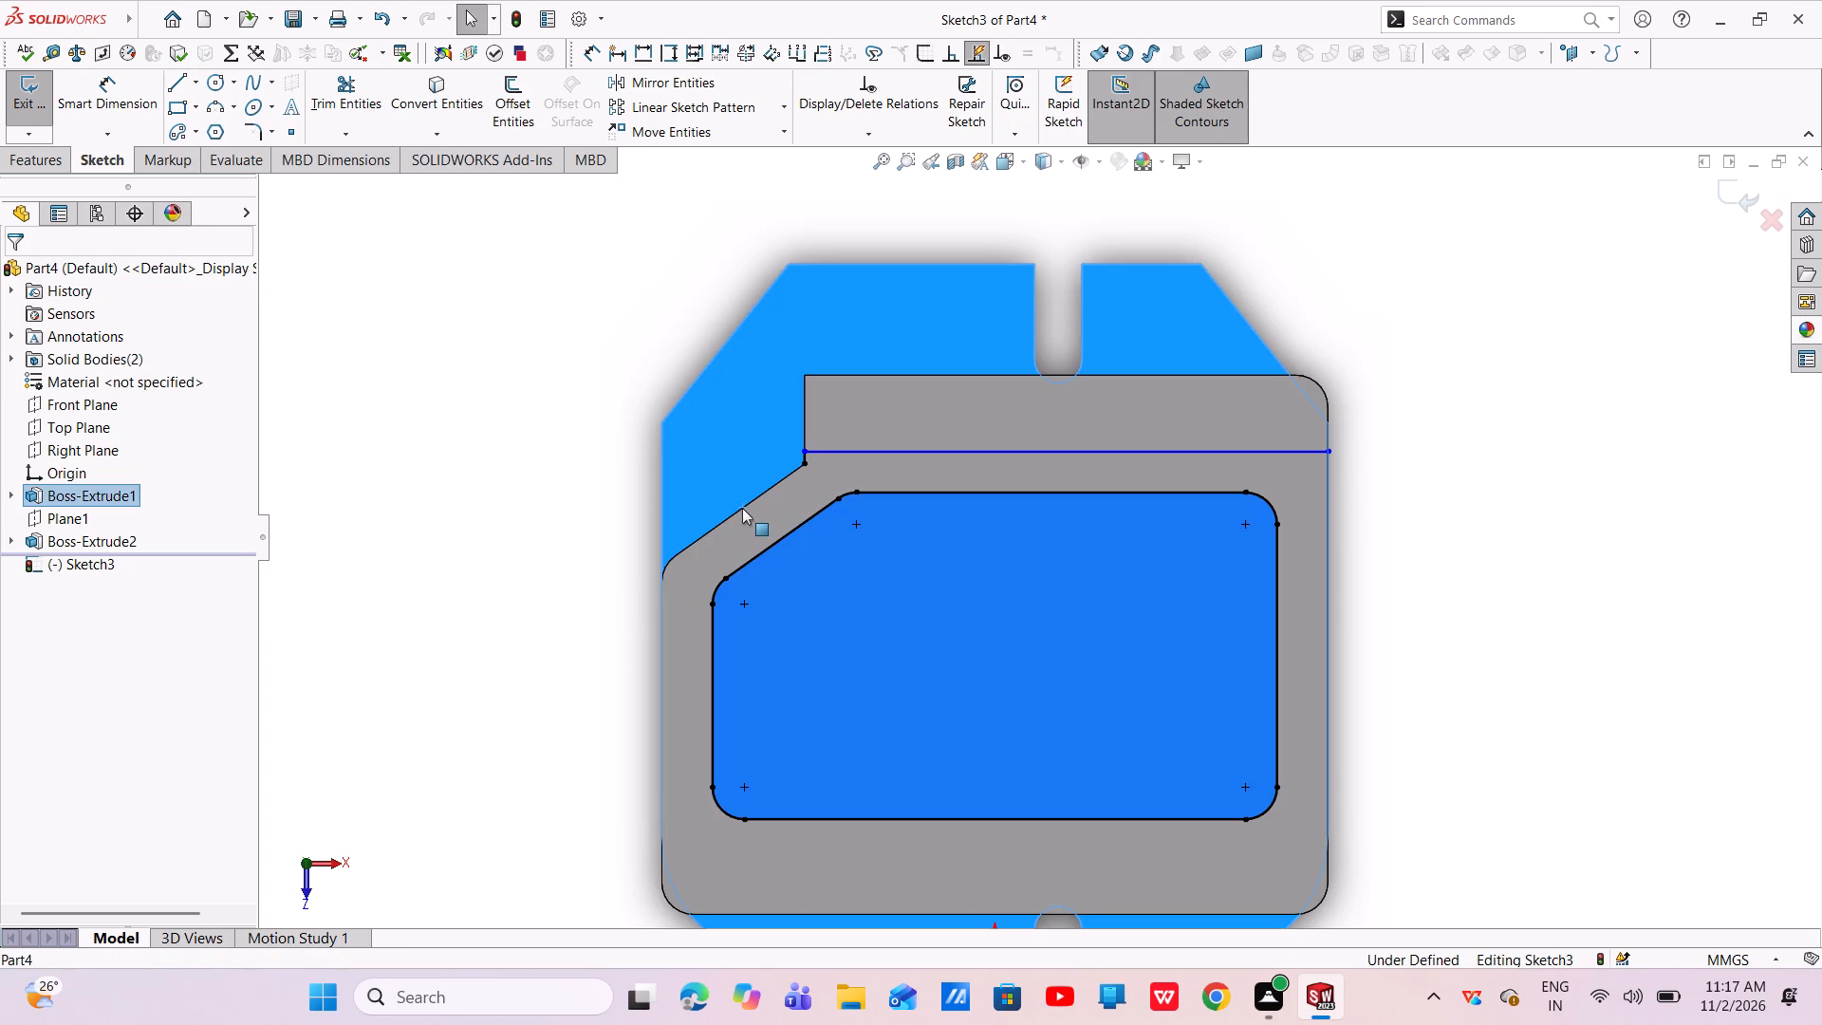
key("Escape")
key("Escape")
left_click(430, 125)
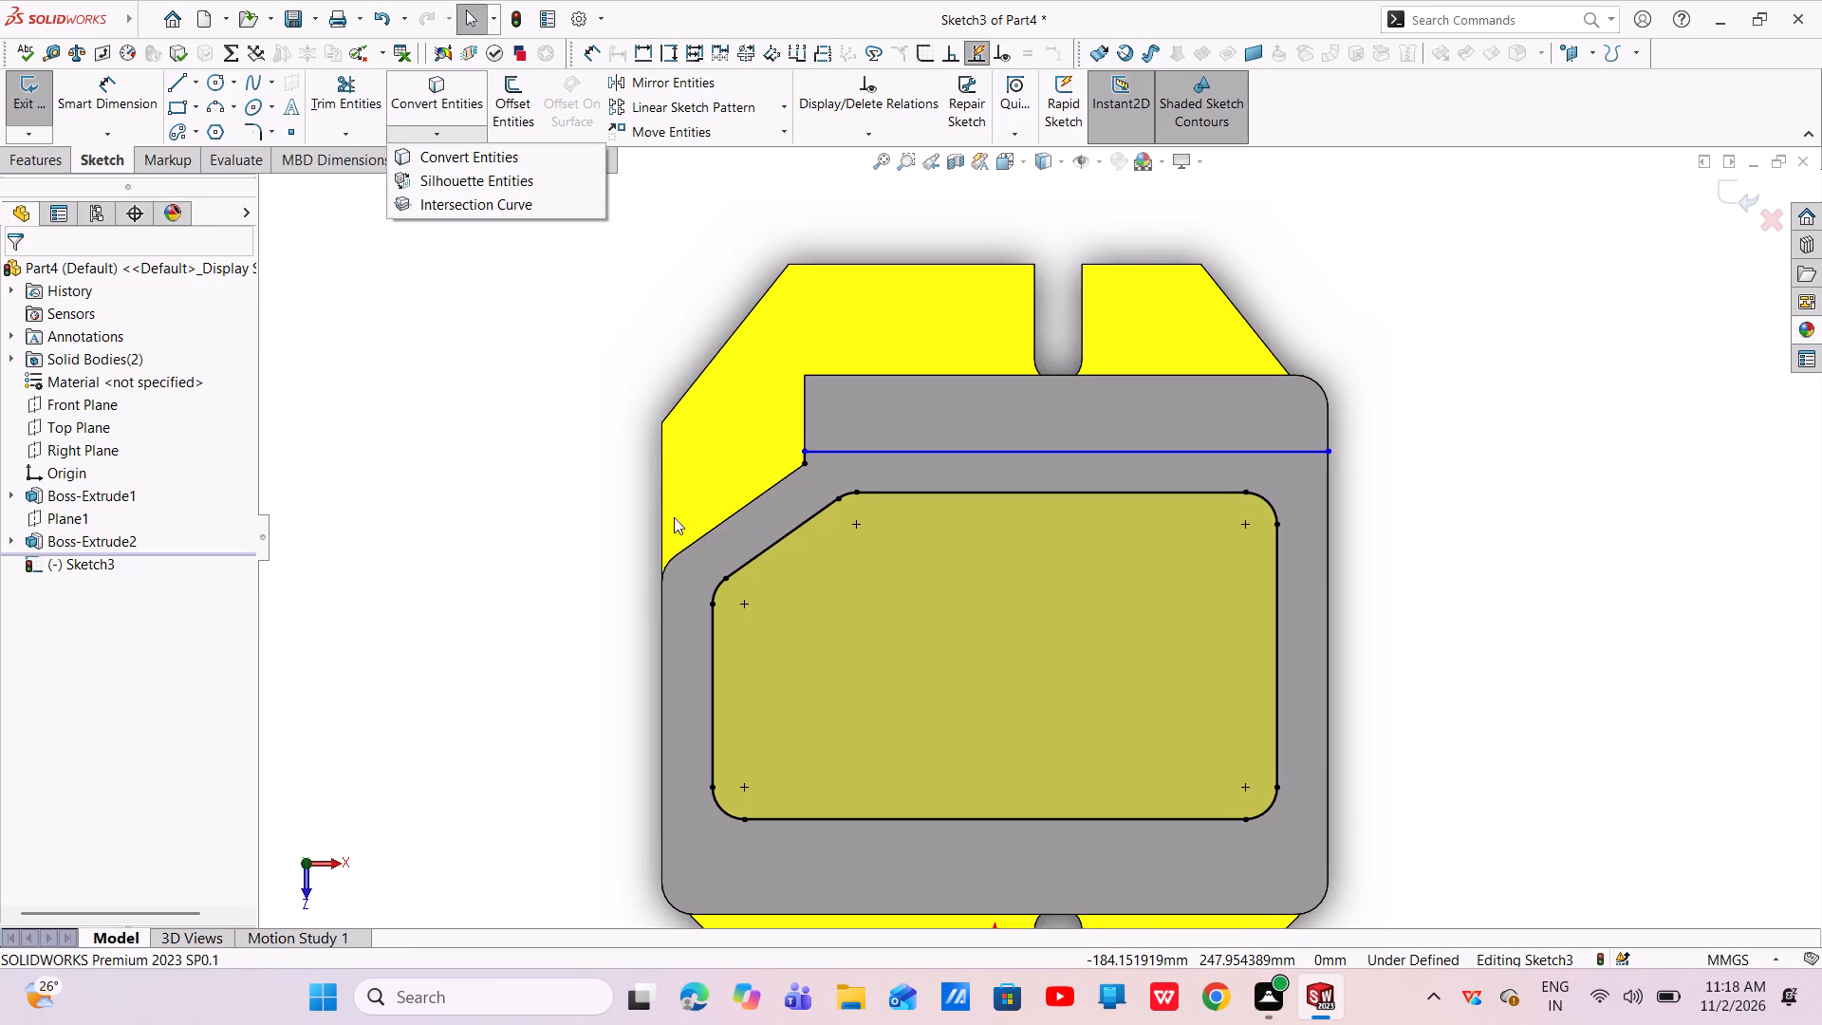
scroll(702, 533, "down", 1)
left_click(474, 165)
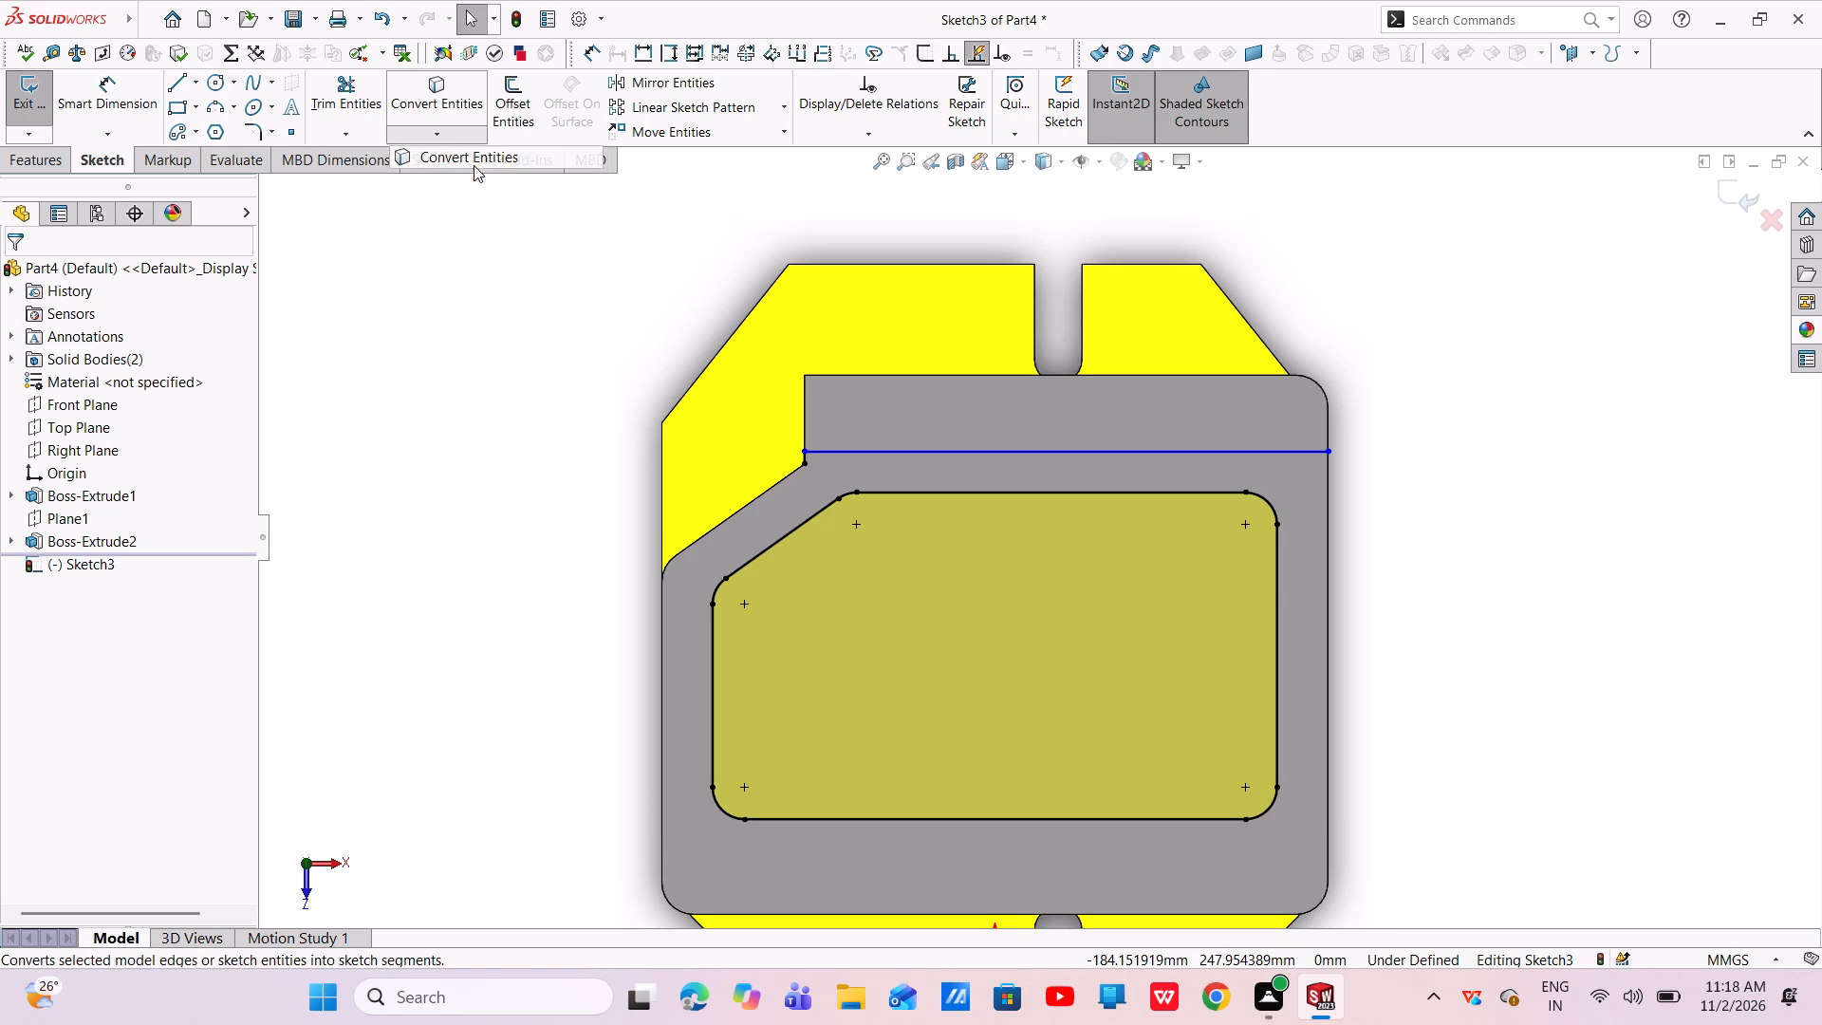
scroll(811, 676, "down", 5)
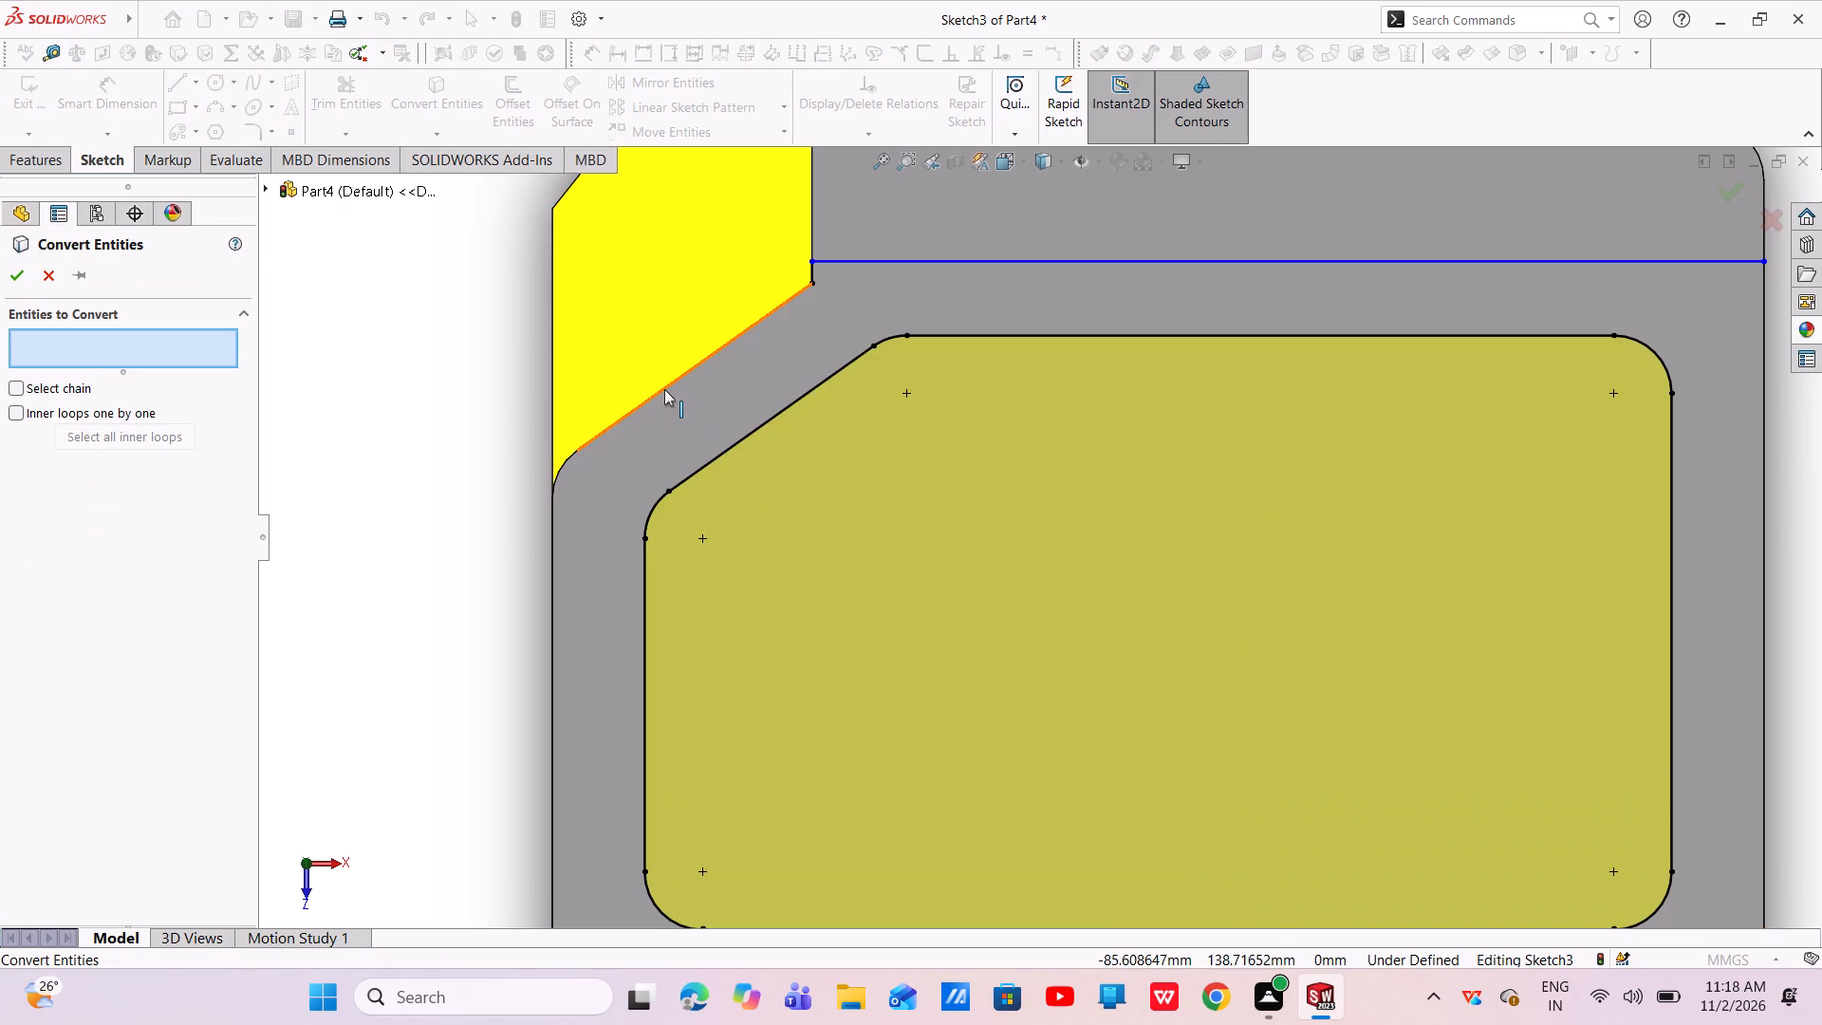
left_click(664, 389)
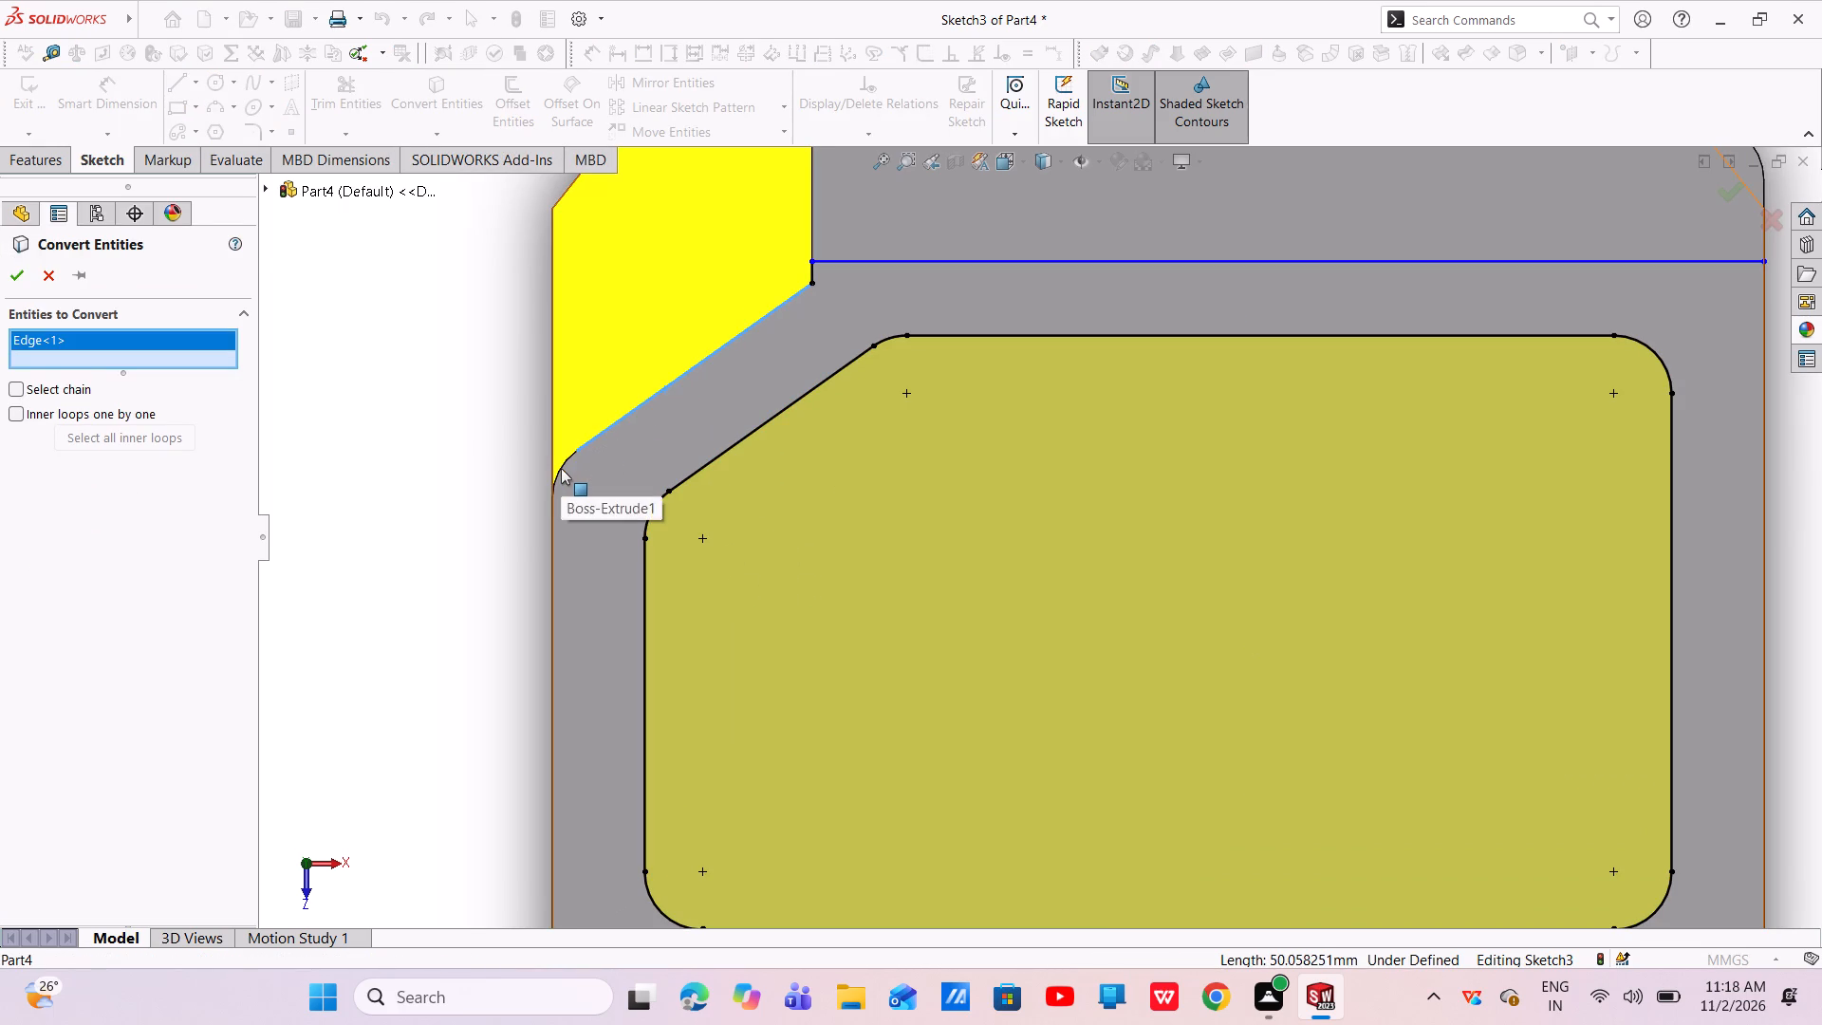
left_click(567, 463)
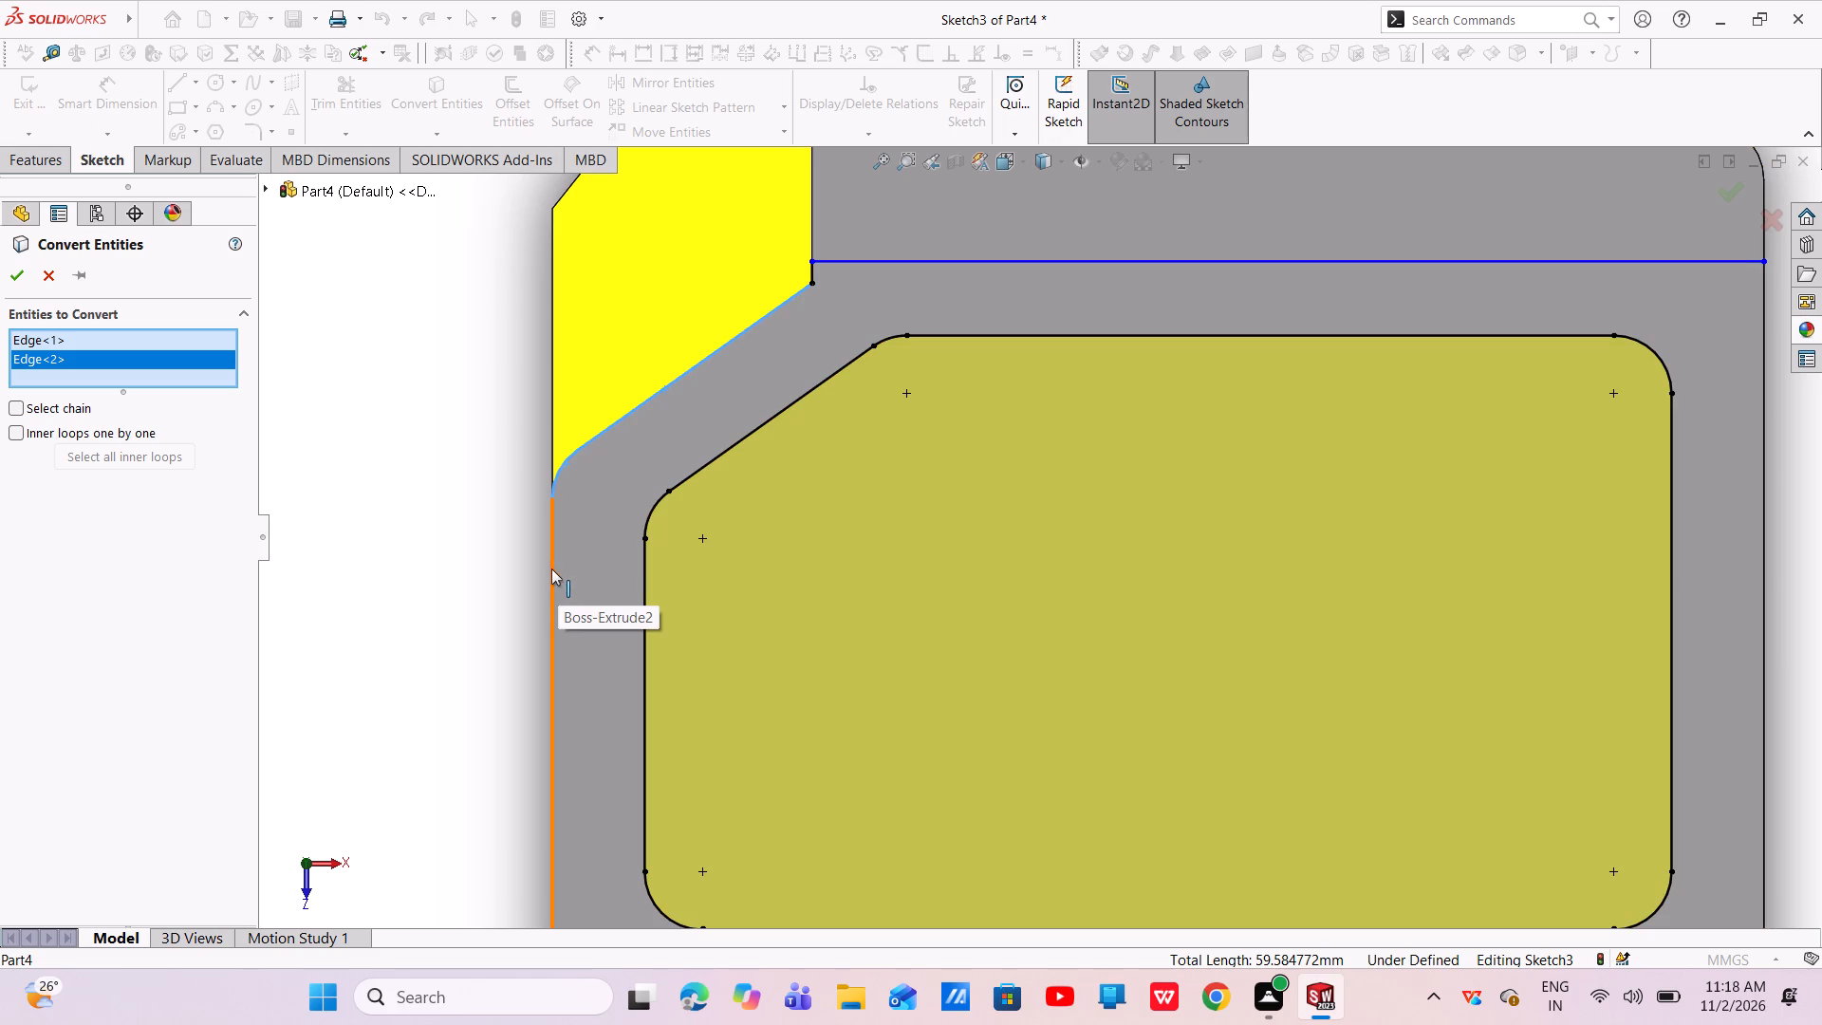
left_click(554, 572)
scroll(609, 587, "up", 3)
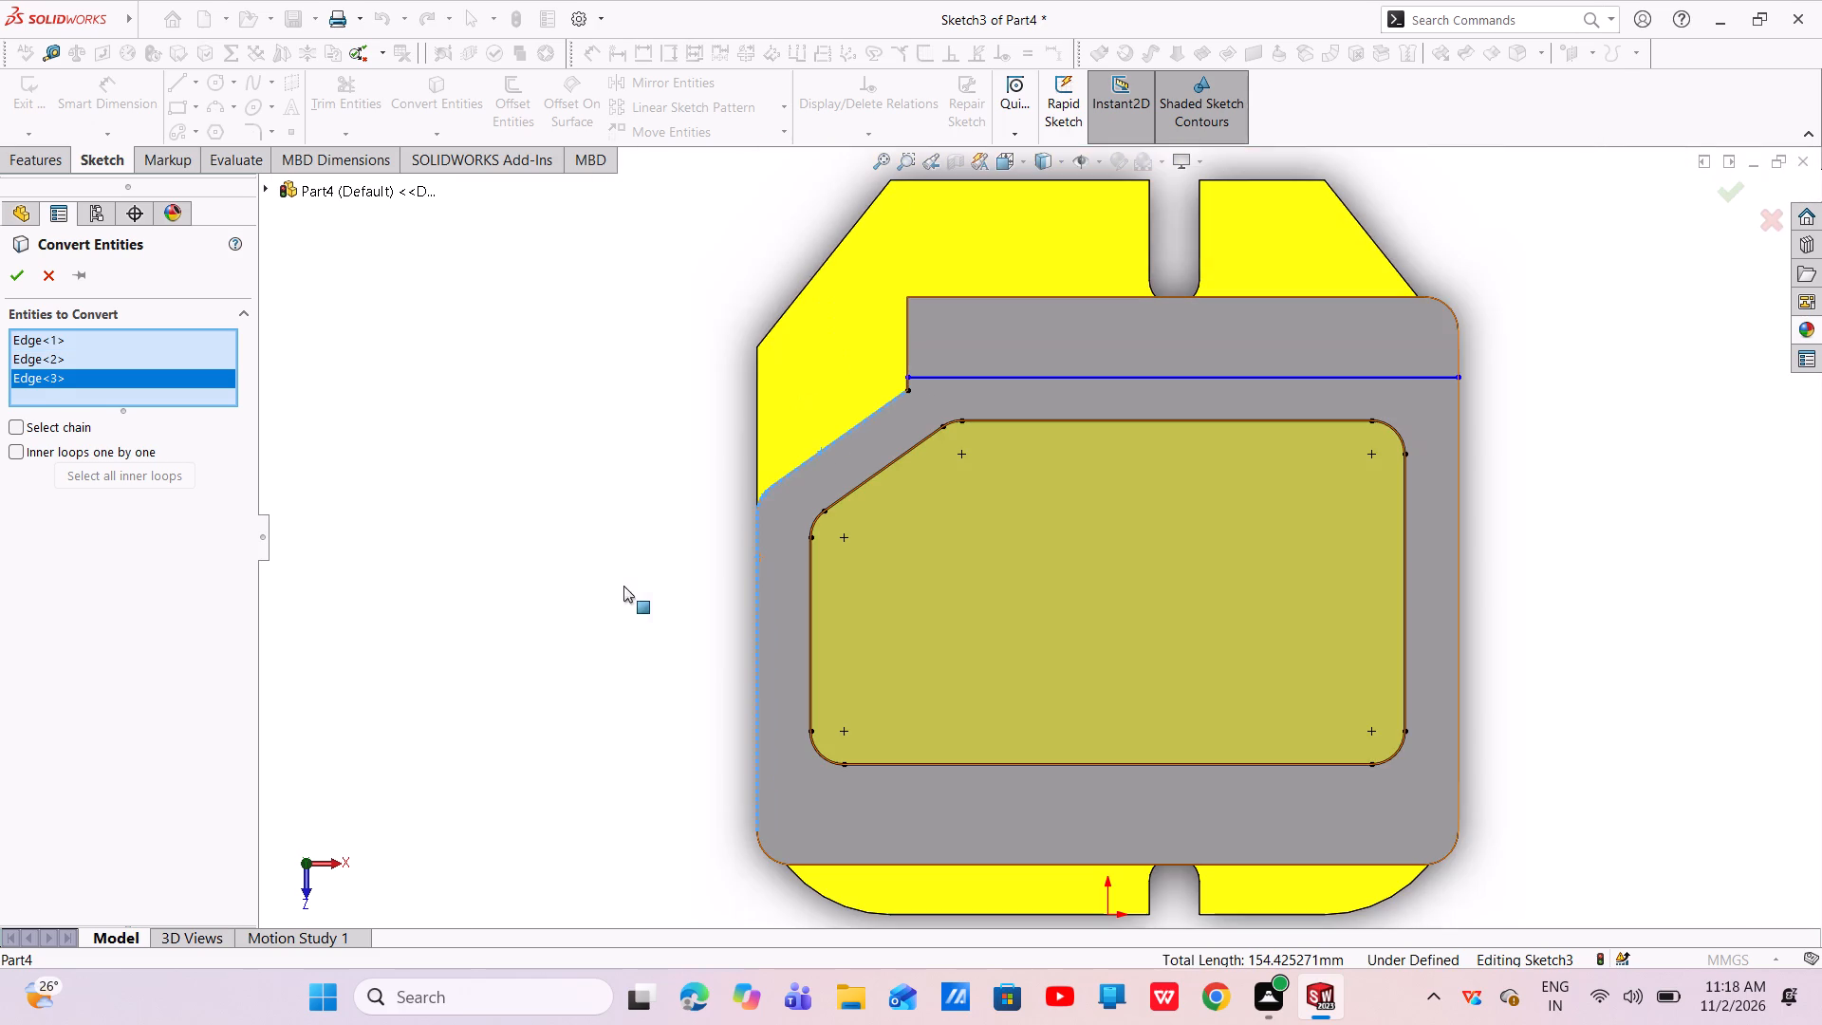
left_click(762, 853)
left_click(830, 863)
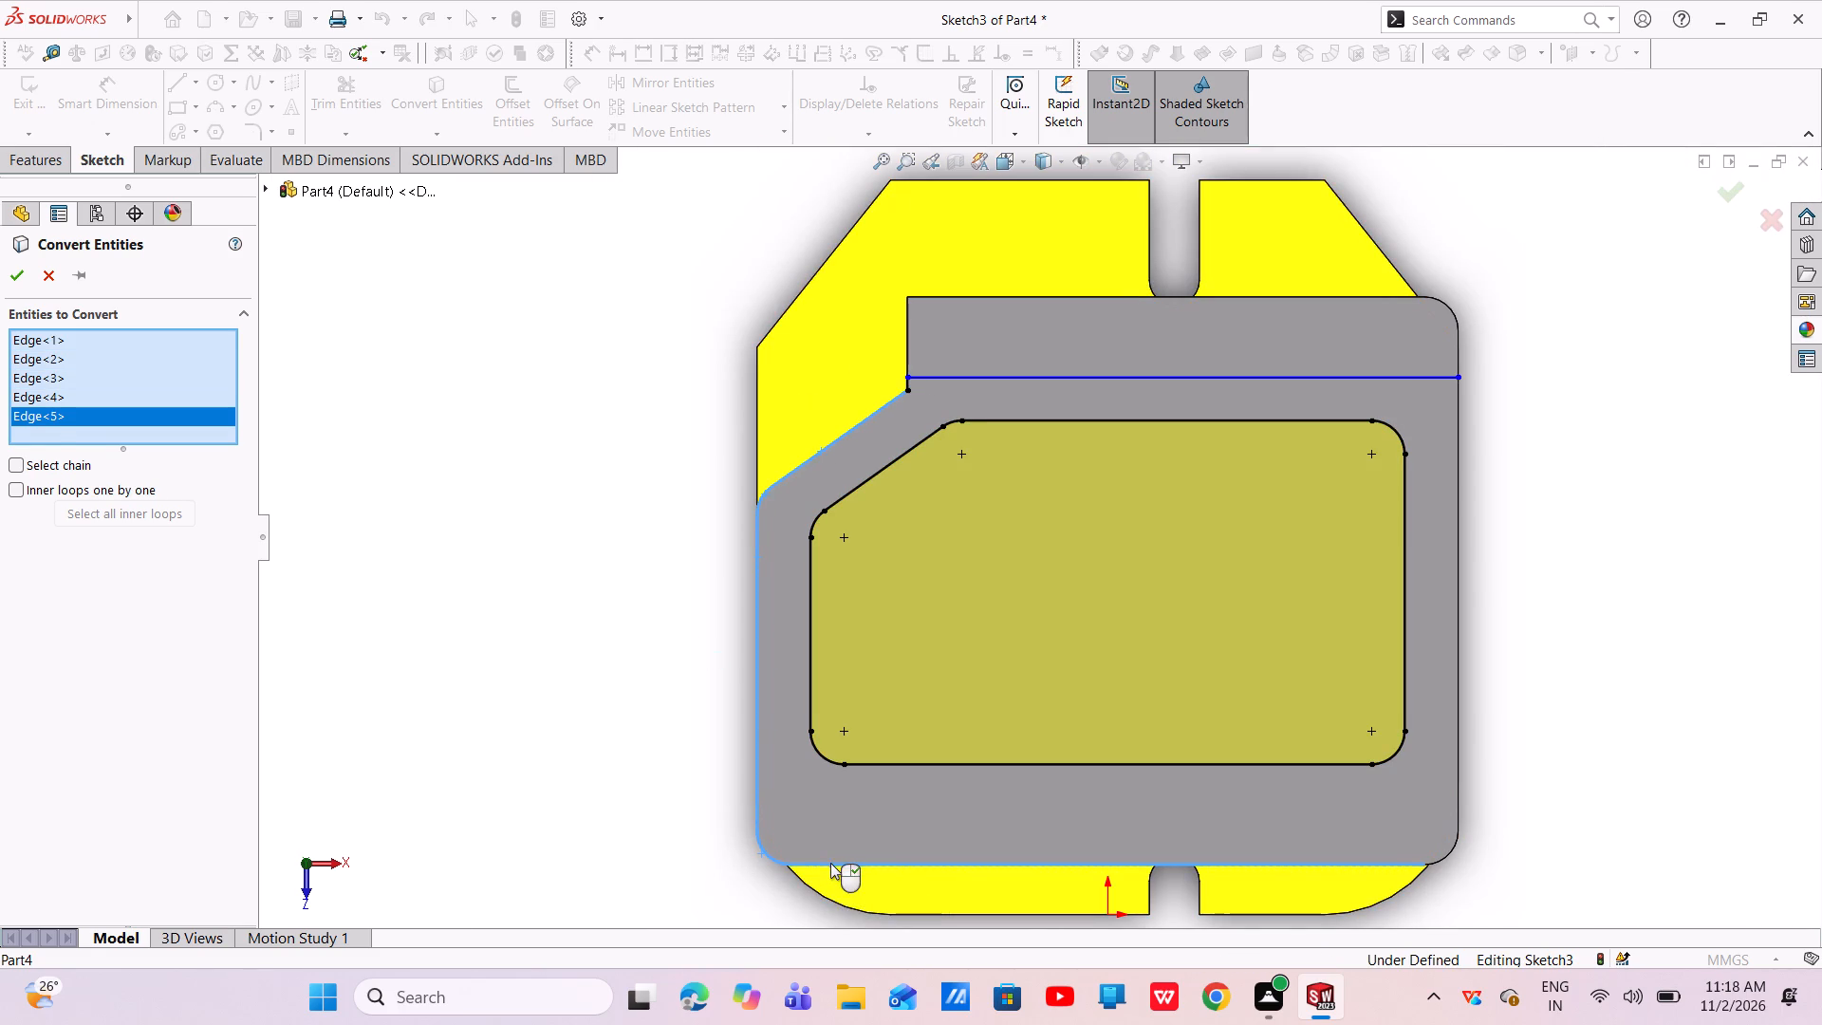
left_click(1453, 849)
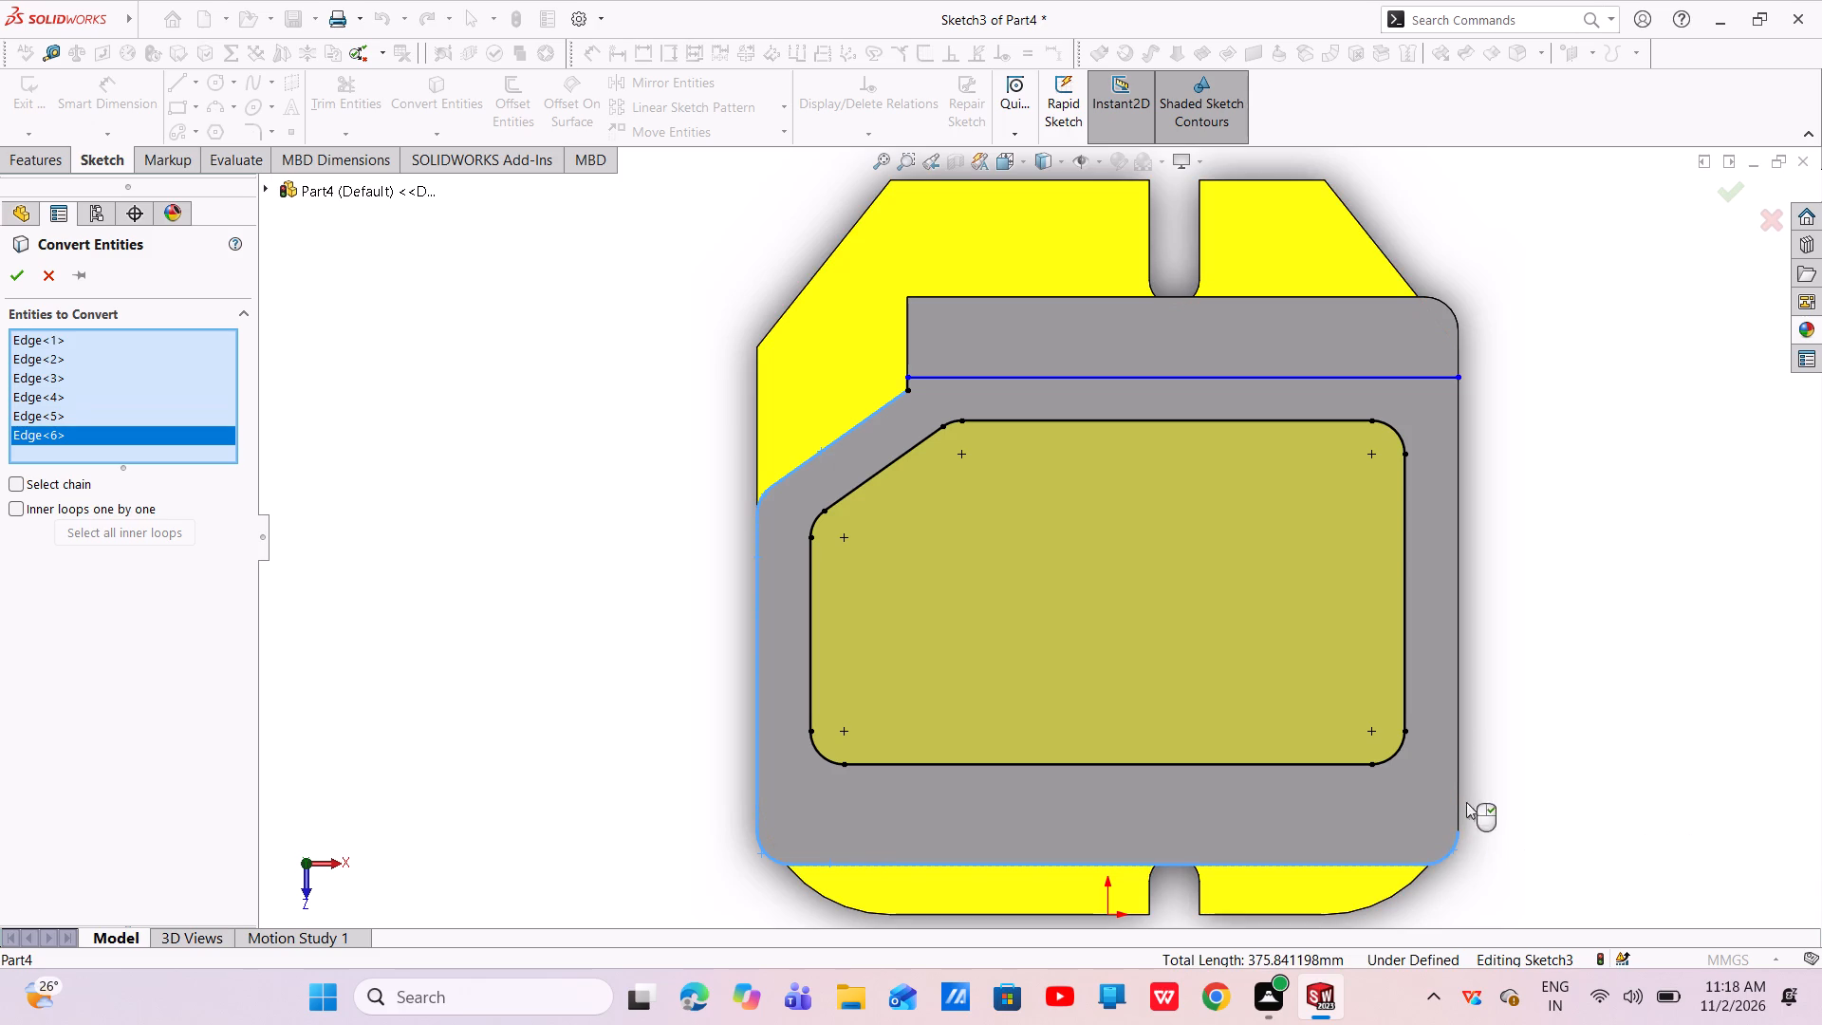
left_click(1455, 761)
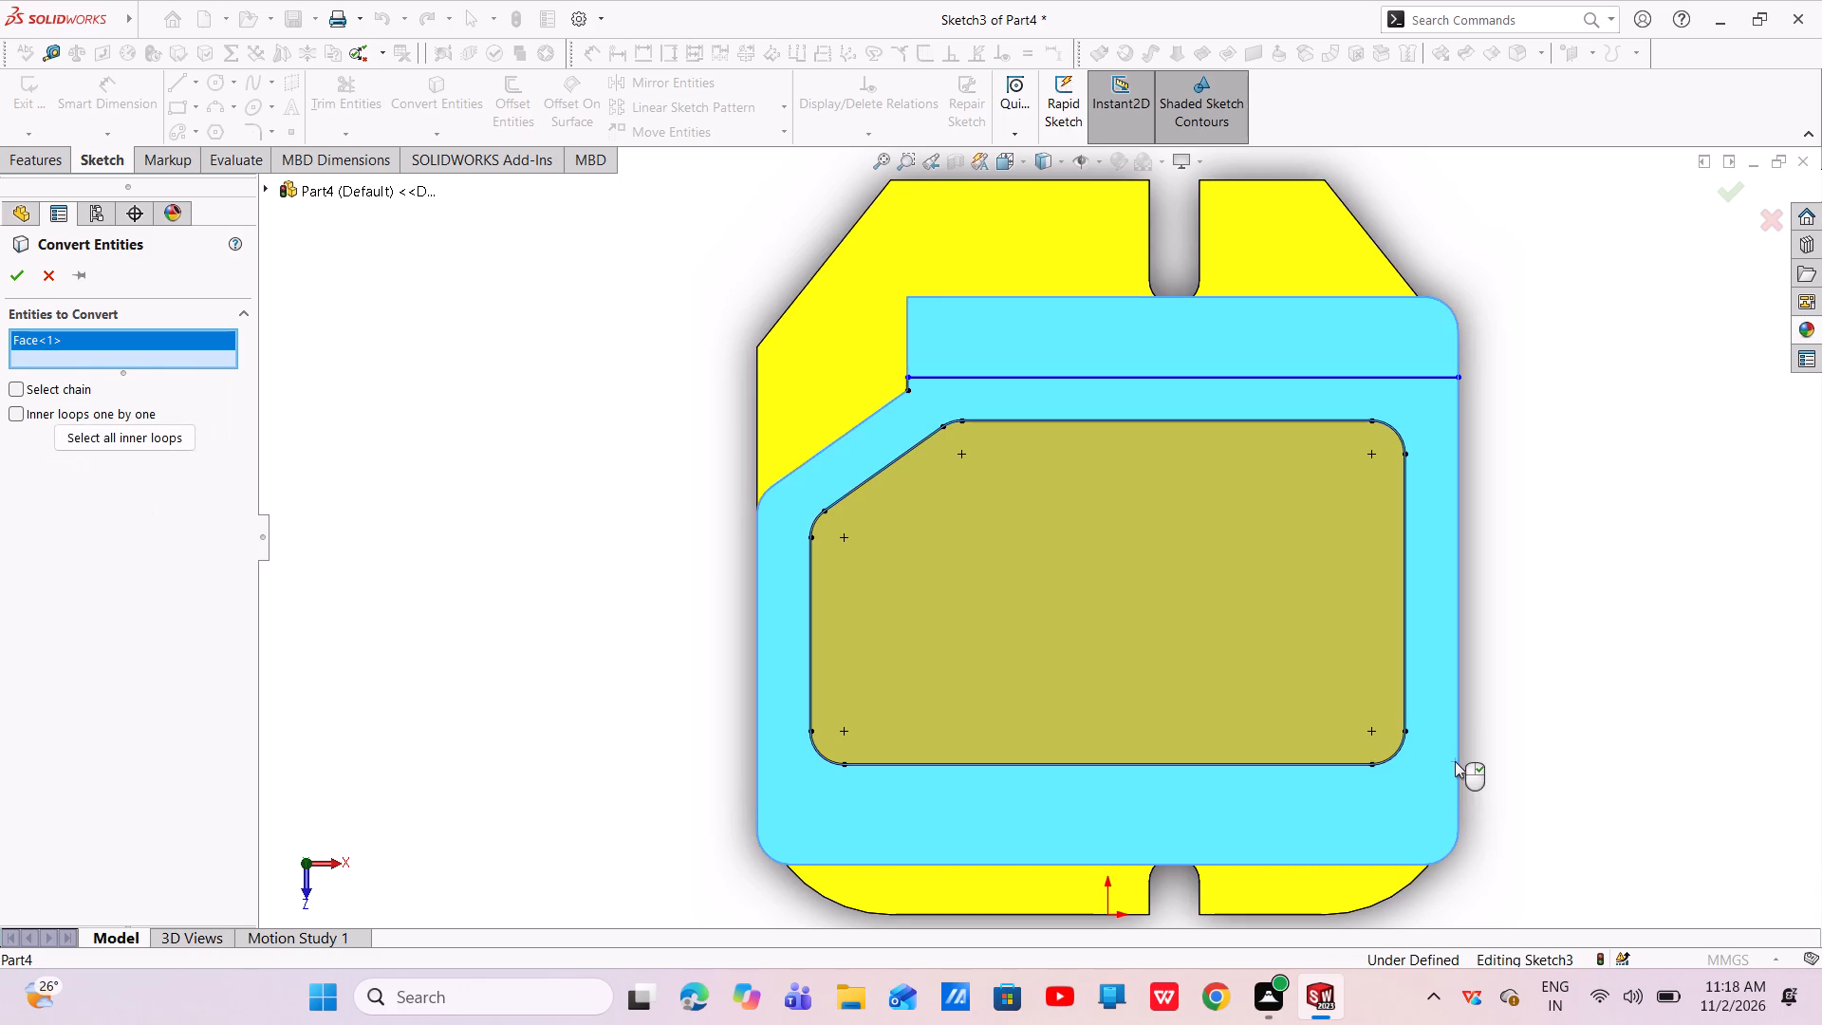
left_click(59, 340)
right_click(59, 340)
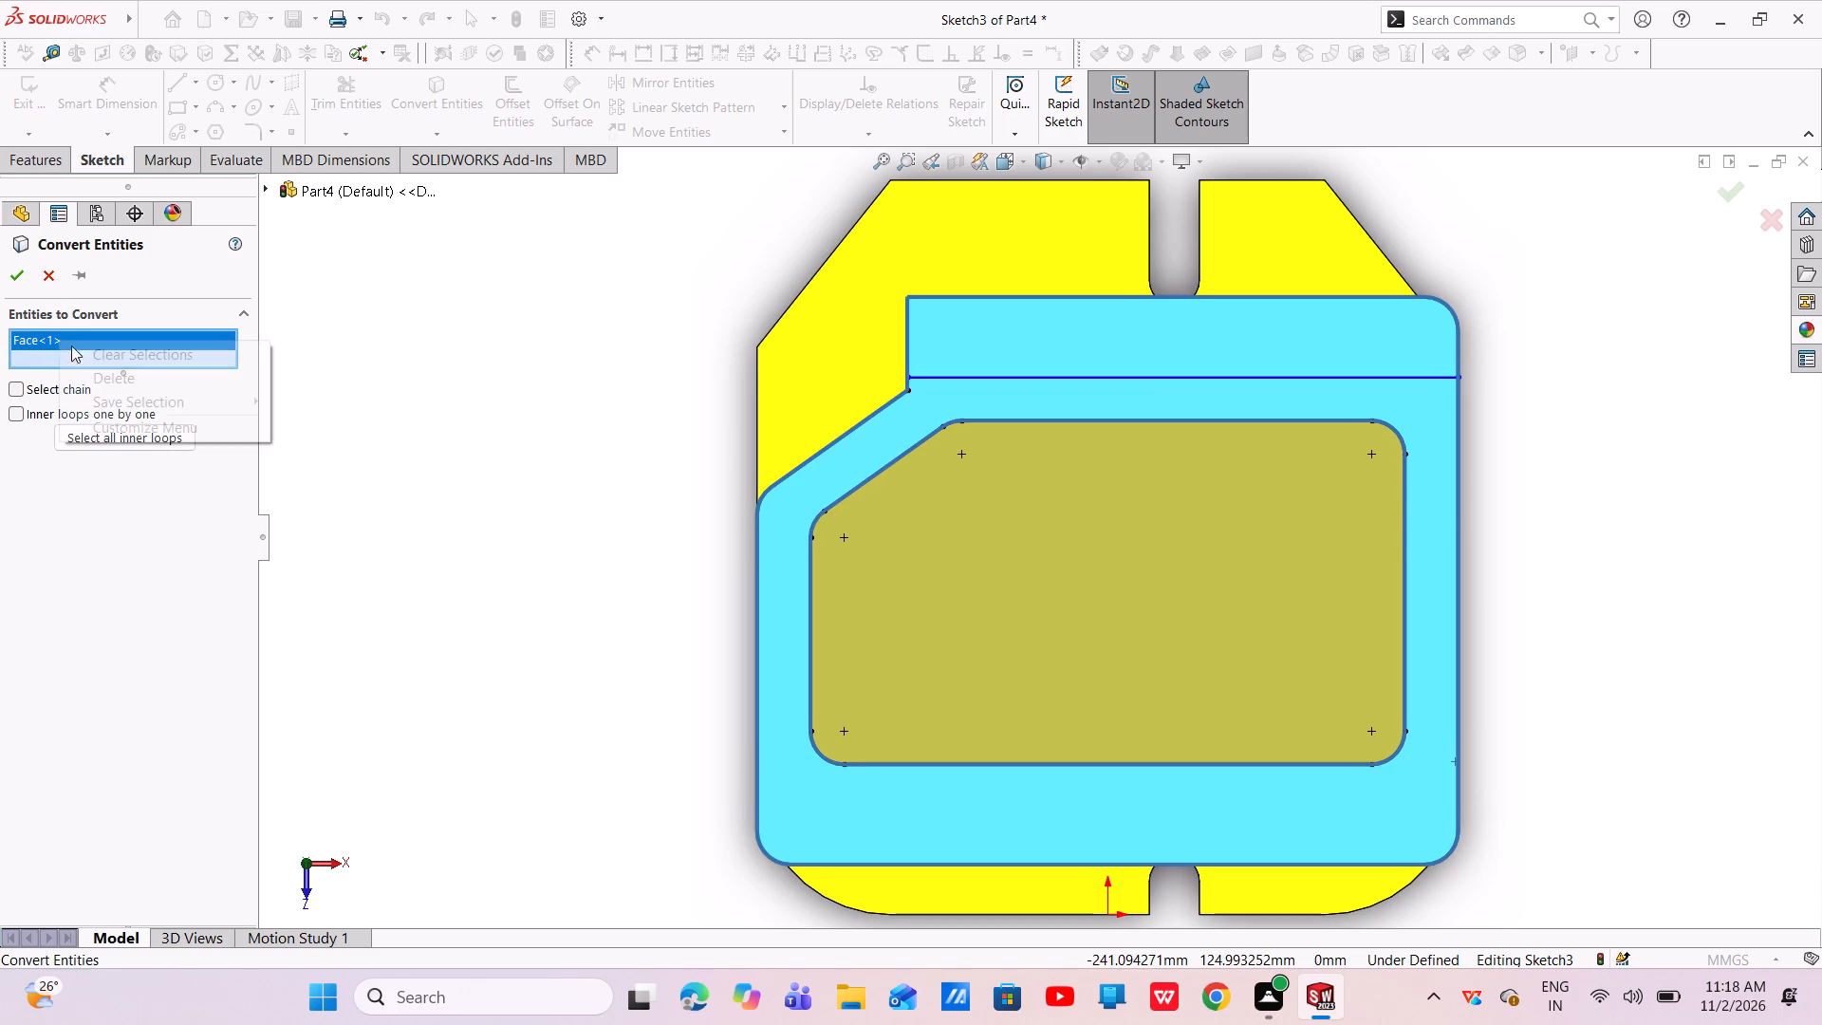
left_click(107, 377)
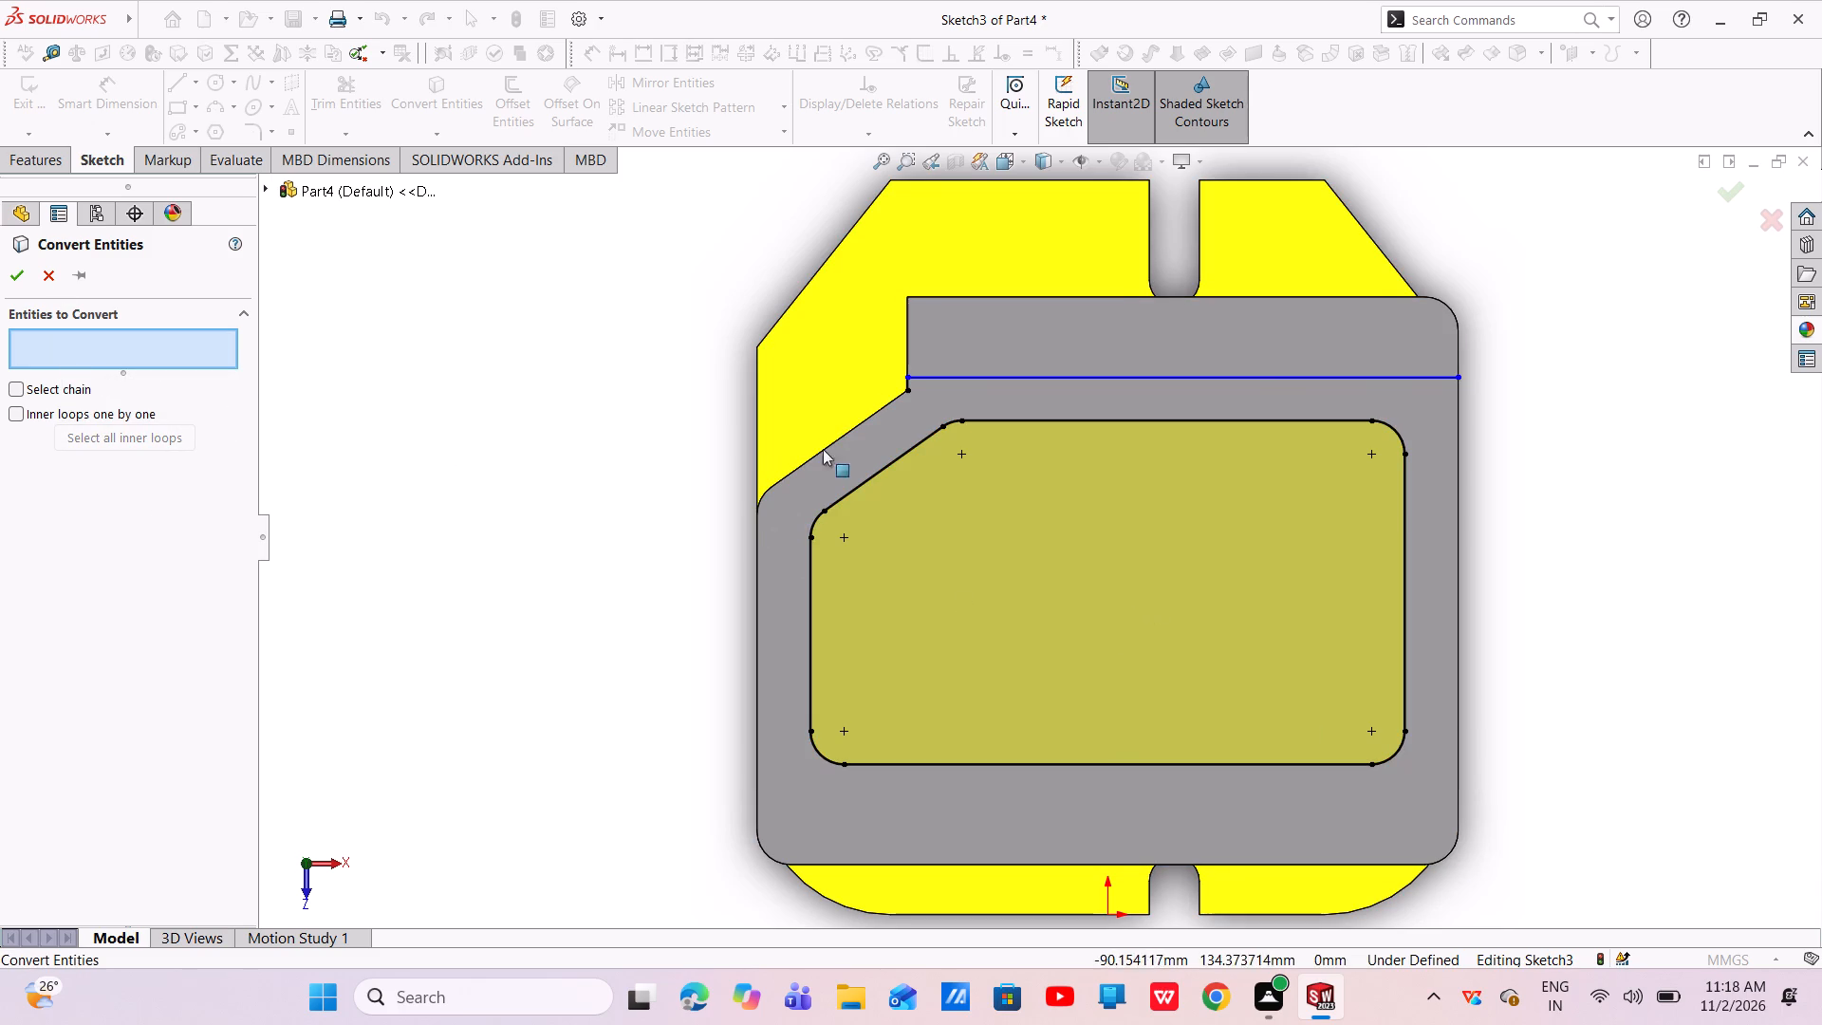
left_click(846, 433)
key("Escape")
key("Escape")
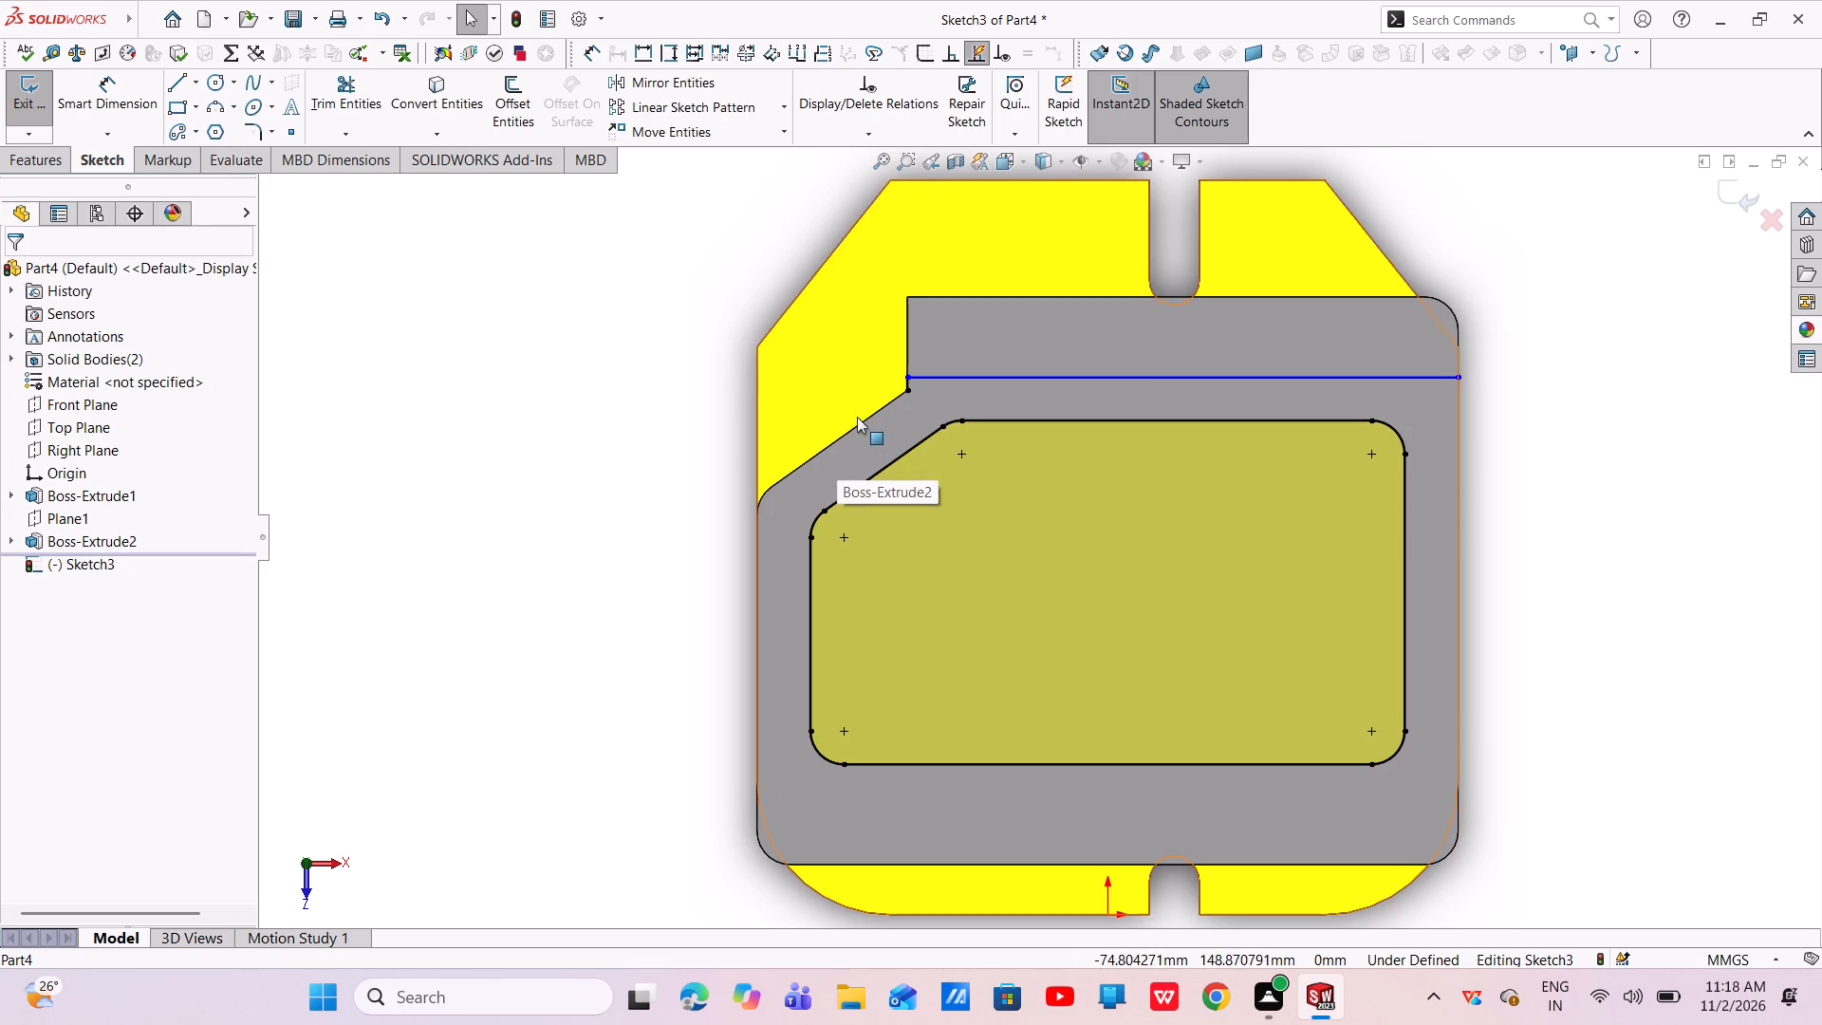
Convert the frame's seven outer edges into sketch entities, from the slanted edge below the step around the bottom through the right edge, including three corner fillets.
left_click(456, 109)
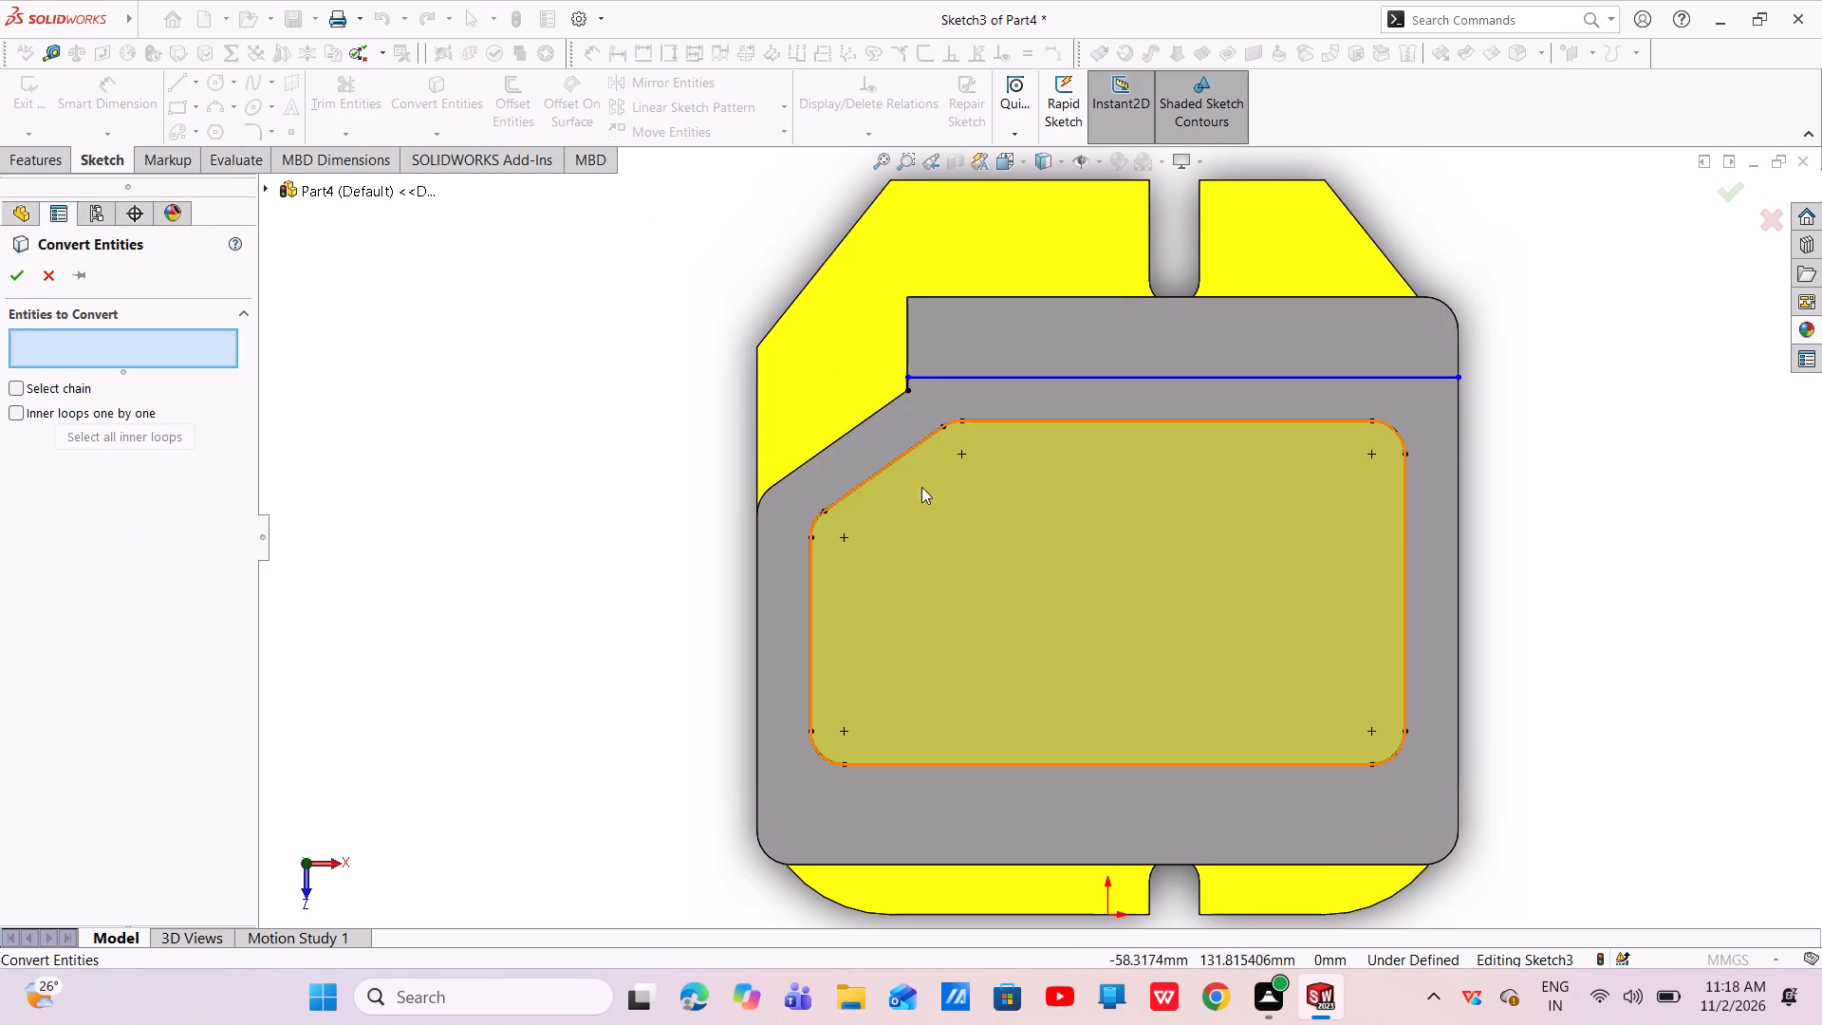
scroll(939, 481, "down", 5)
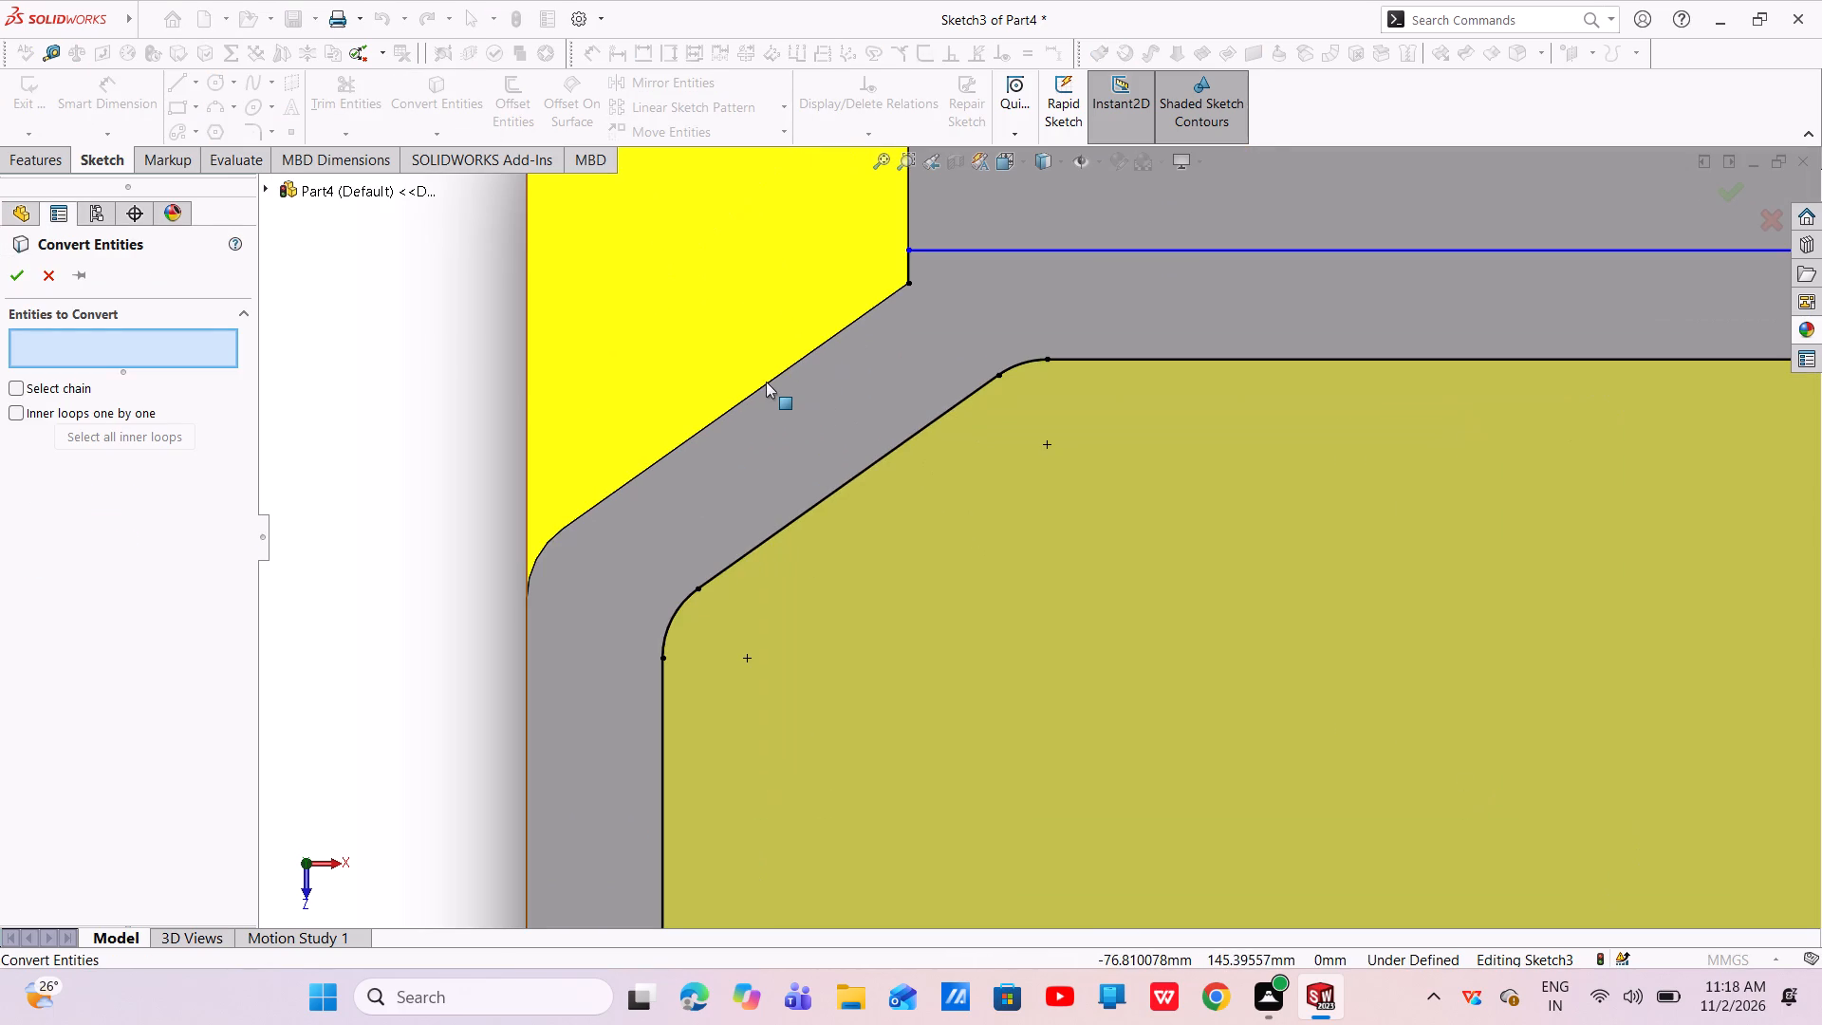
left_click(752, 397)
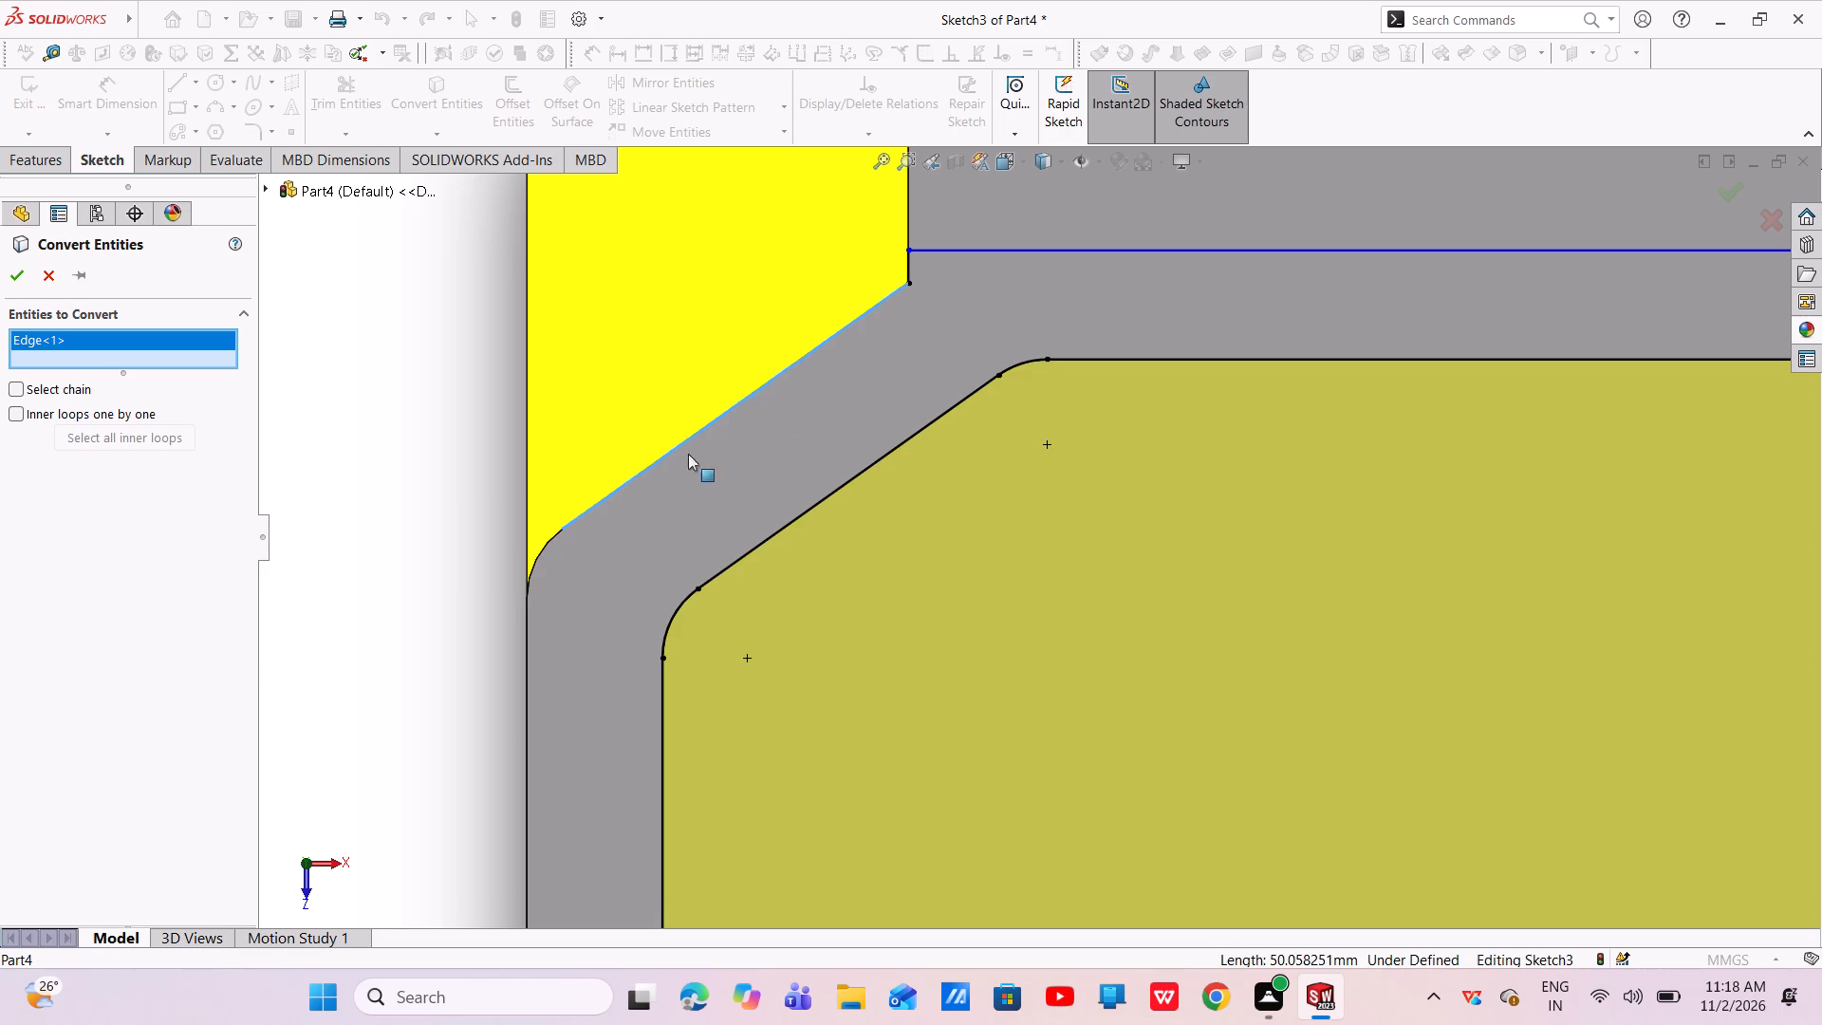
left_click(546, 549)
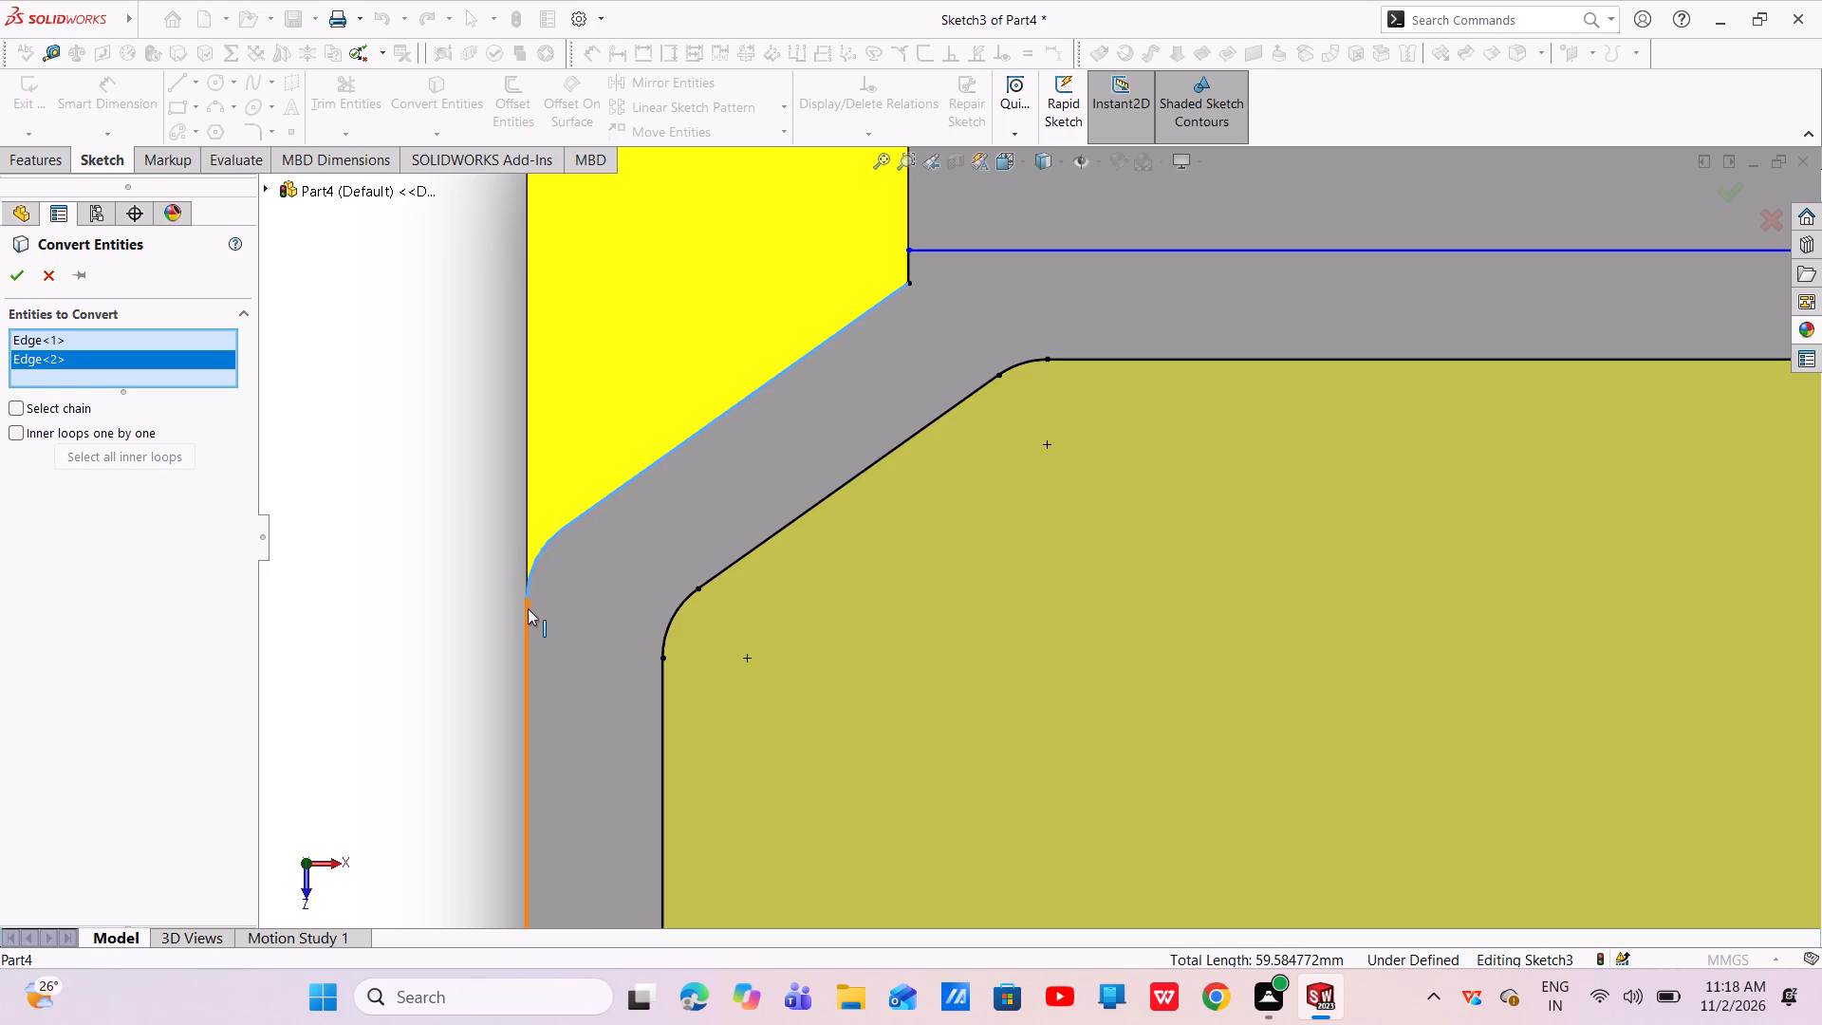
left_click(528, 614)
scroll(564, 626, "up", 6)
scroll(977, 717, "down", 2)
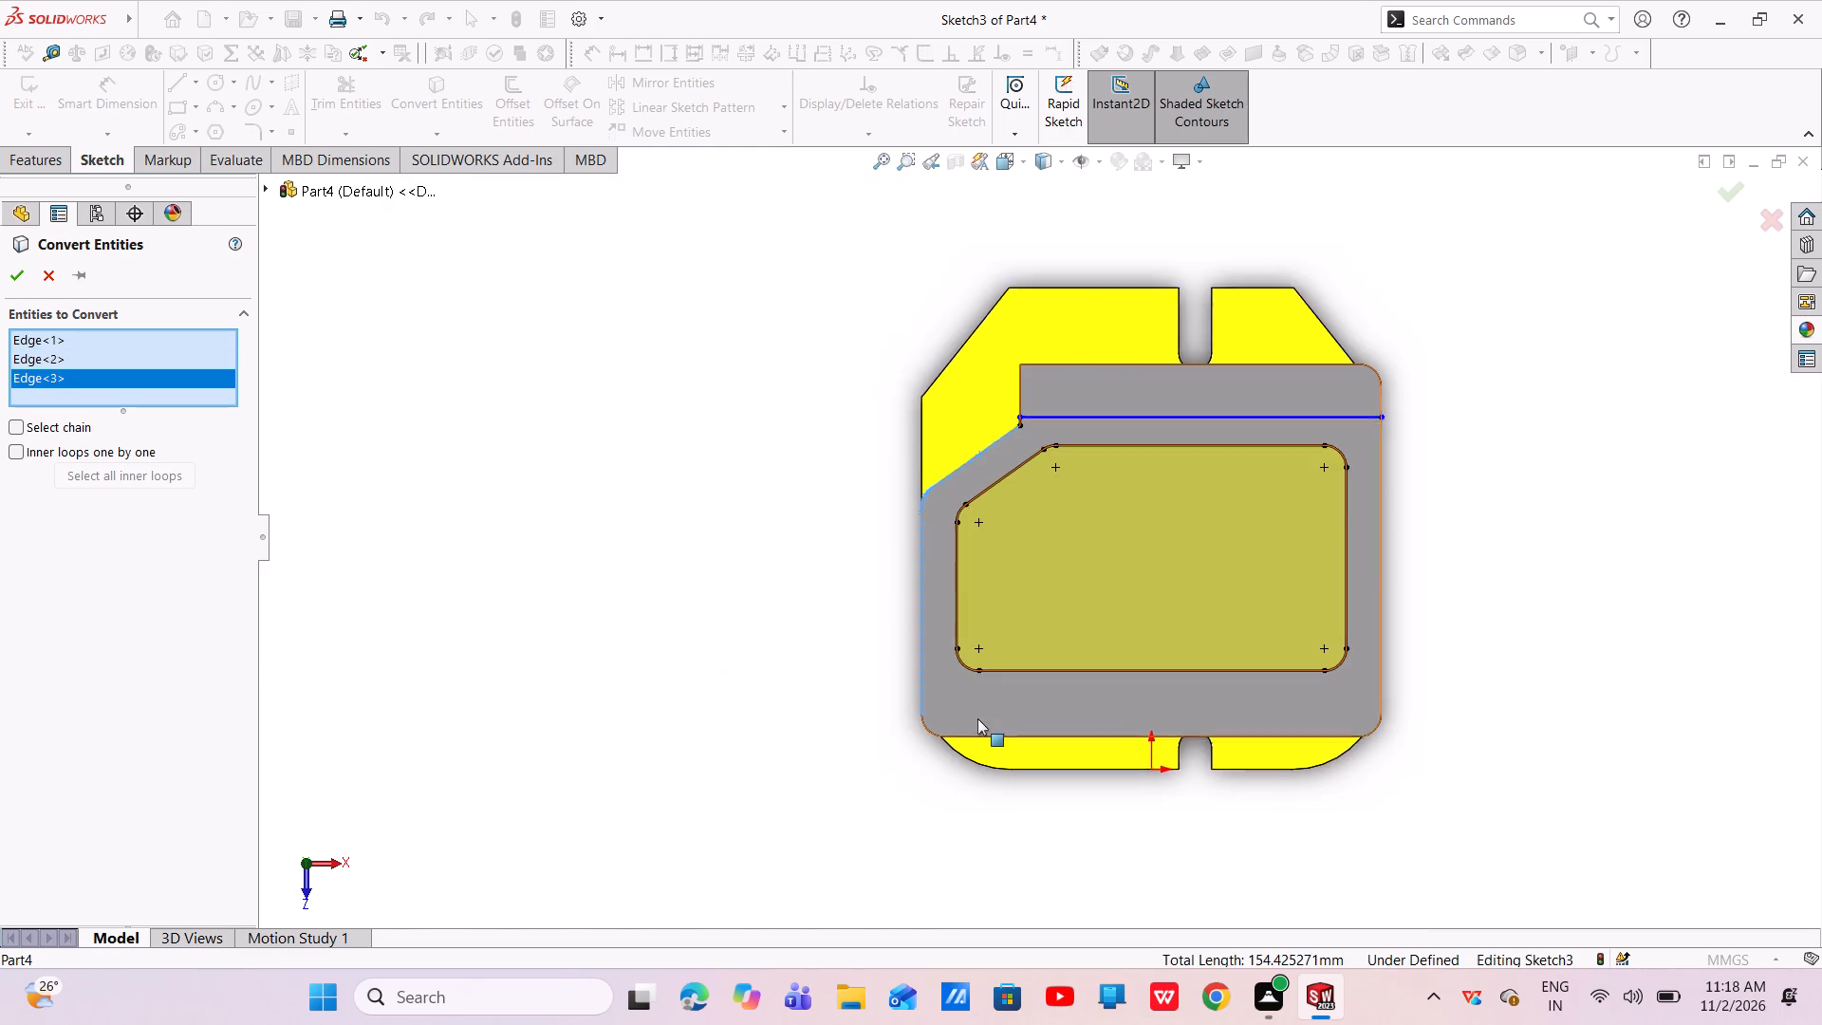
scroll(977, 718, "down", 4)
left_click(862, 664)
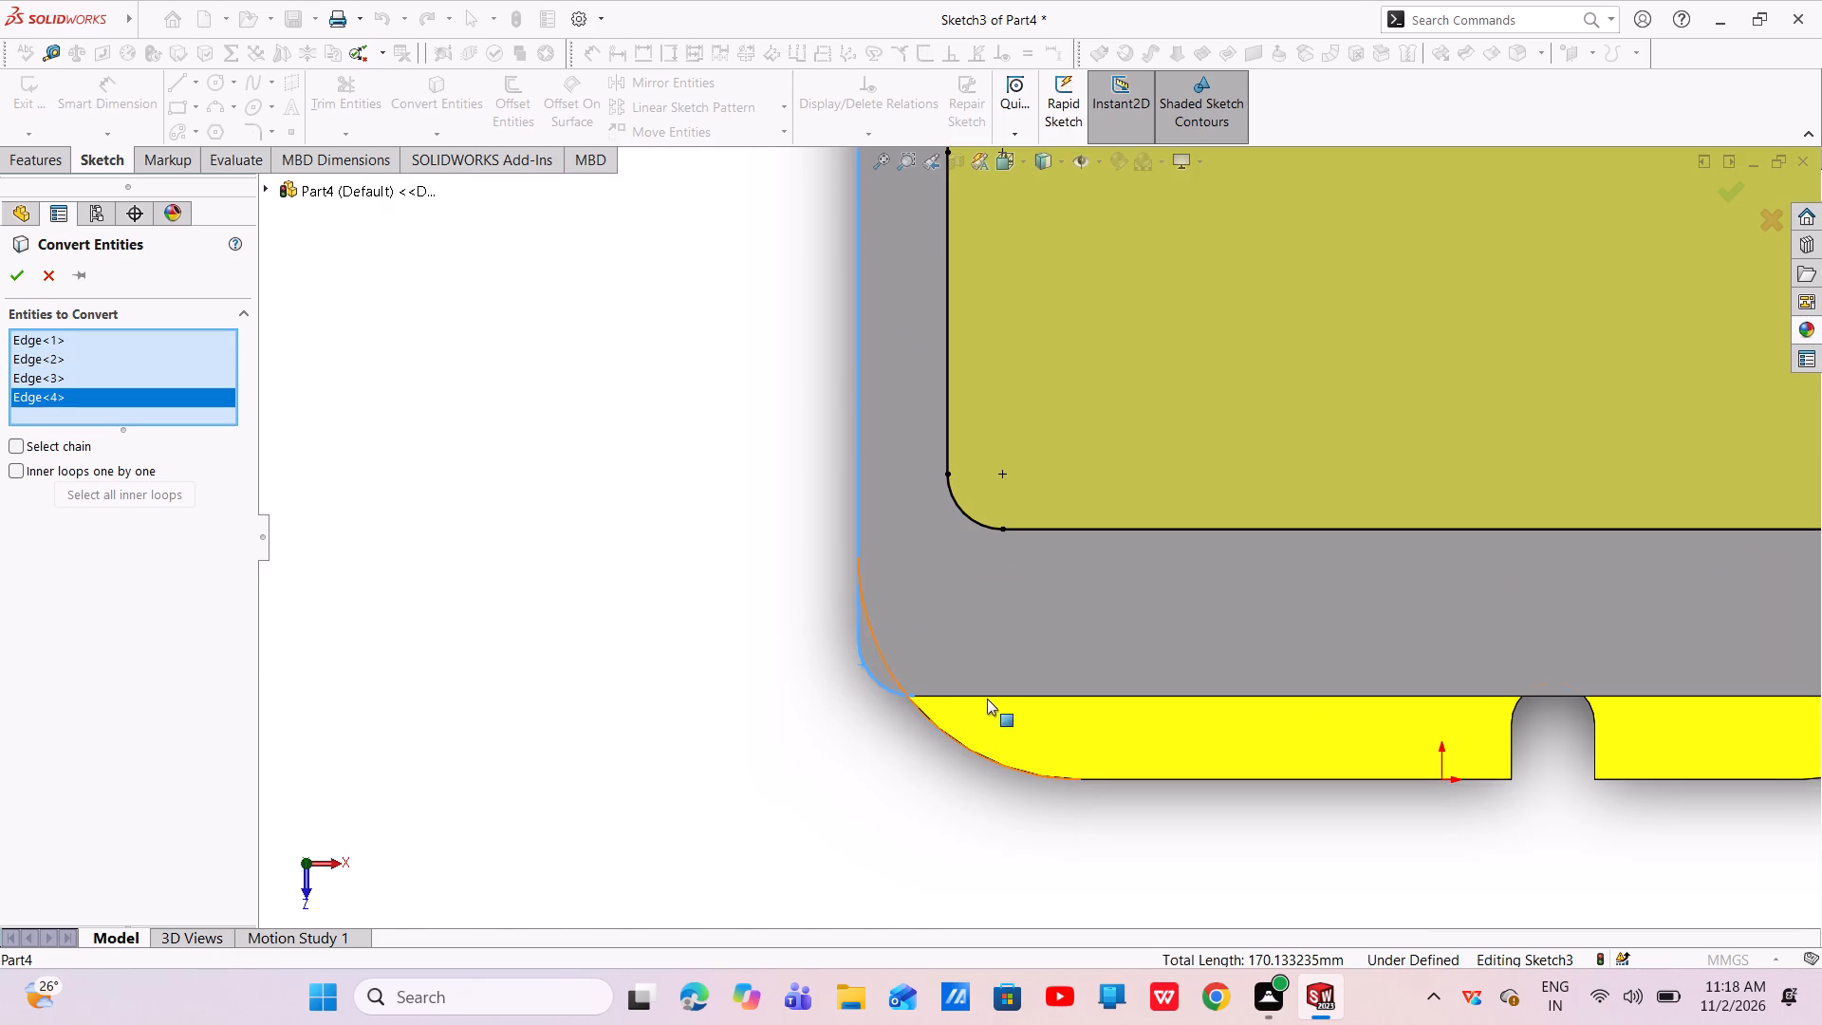
left_click(989, 694)
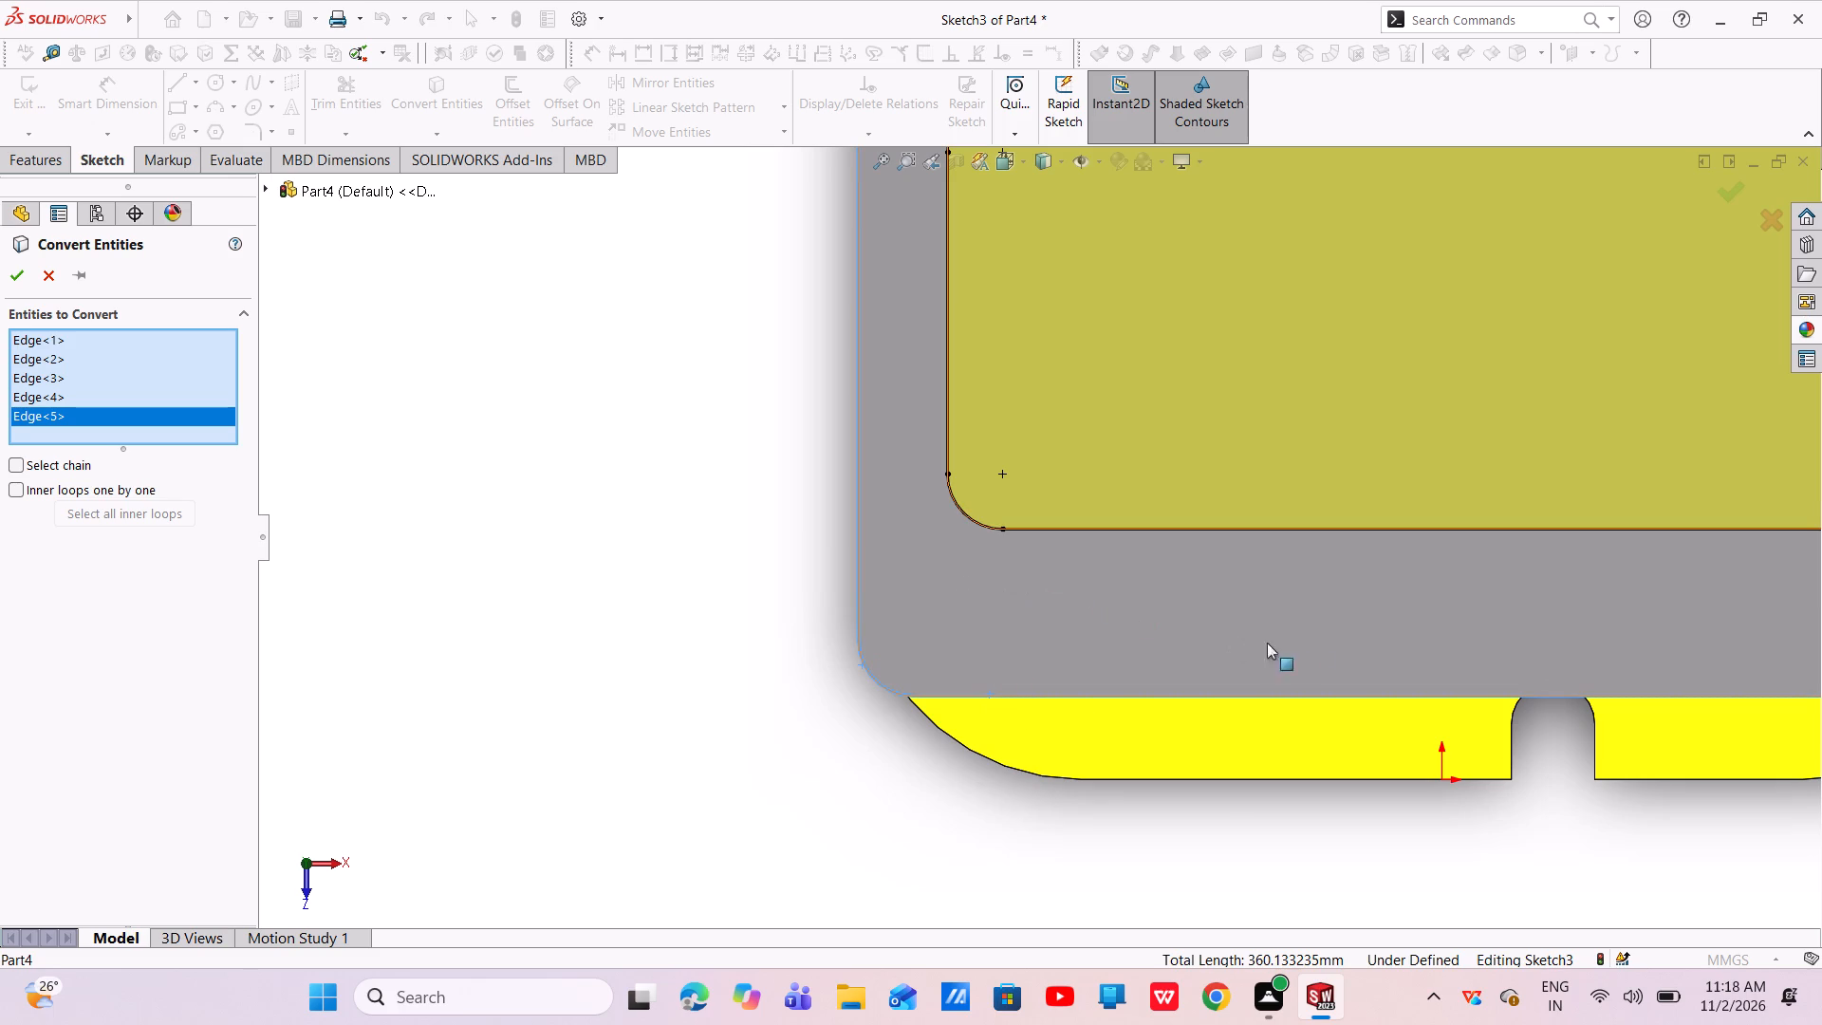
scroll(1390, 581, "up", 4)
scroll(1525, 569, "down", 6)
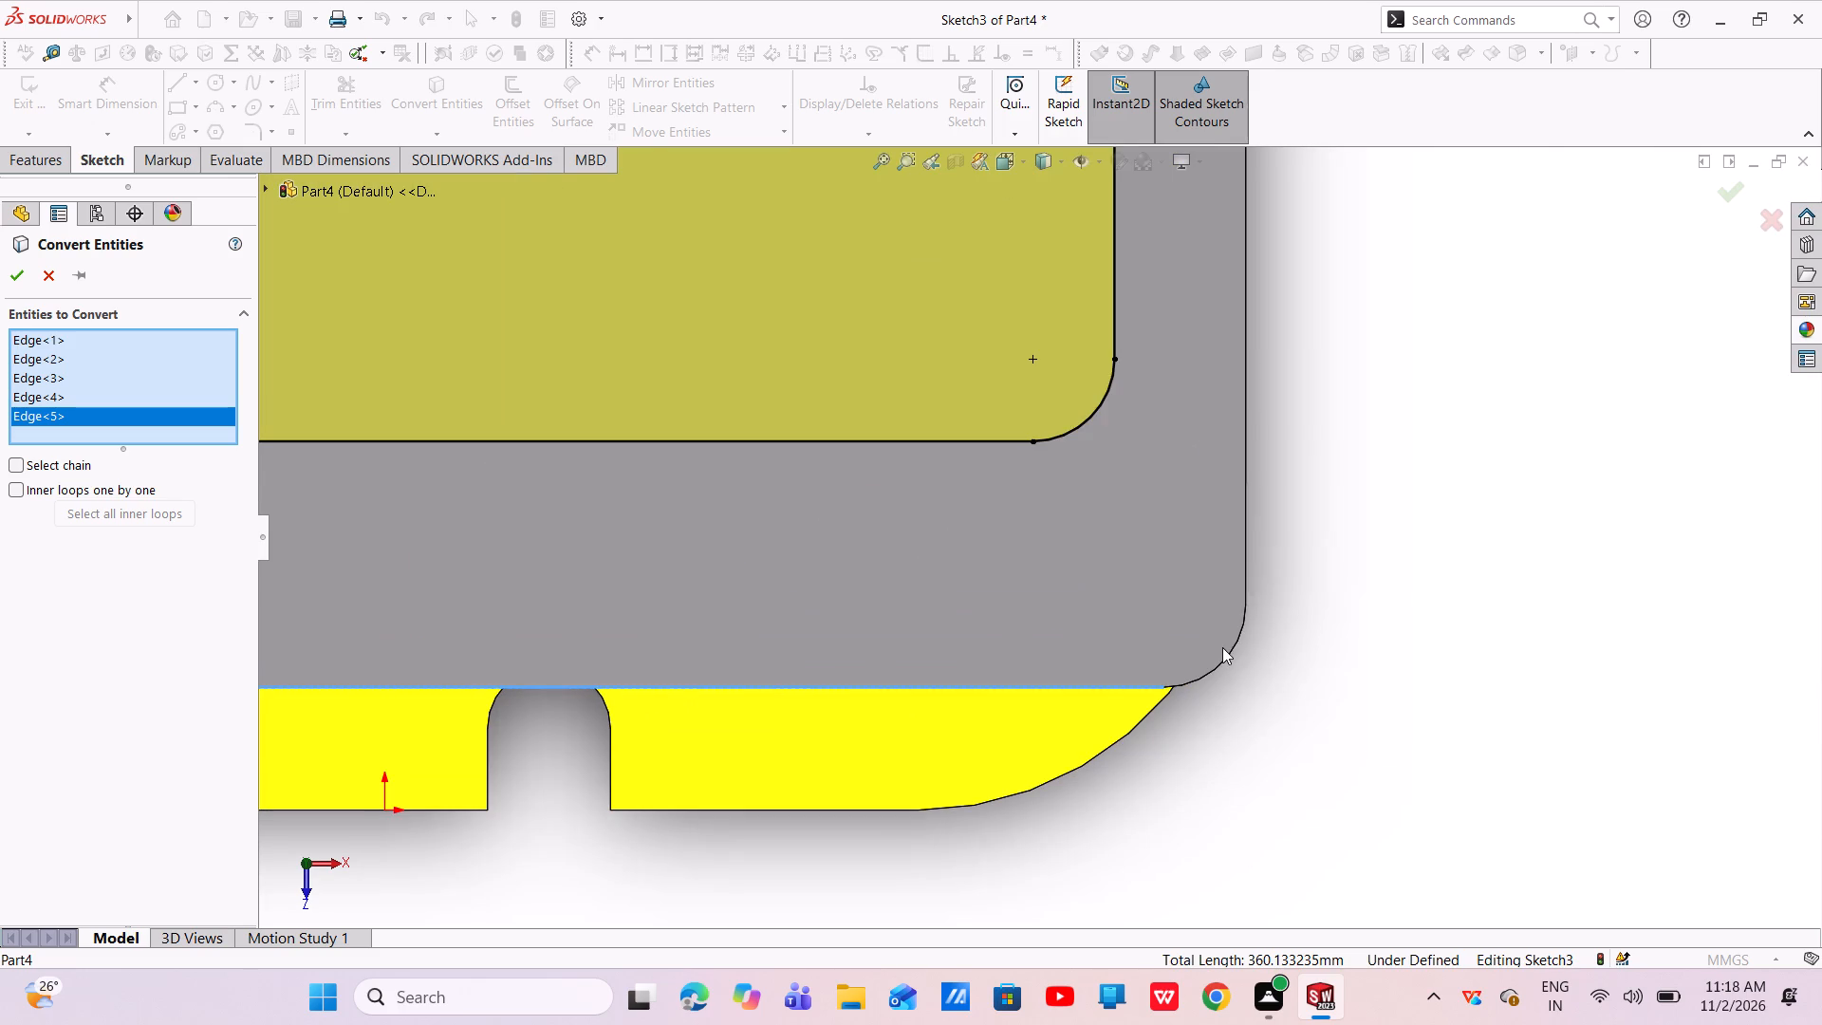
left_click(1219, 664)
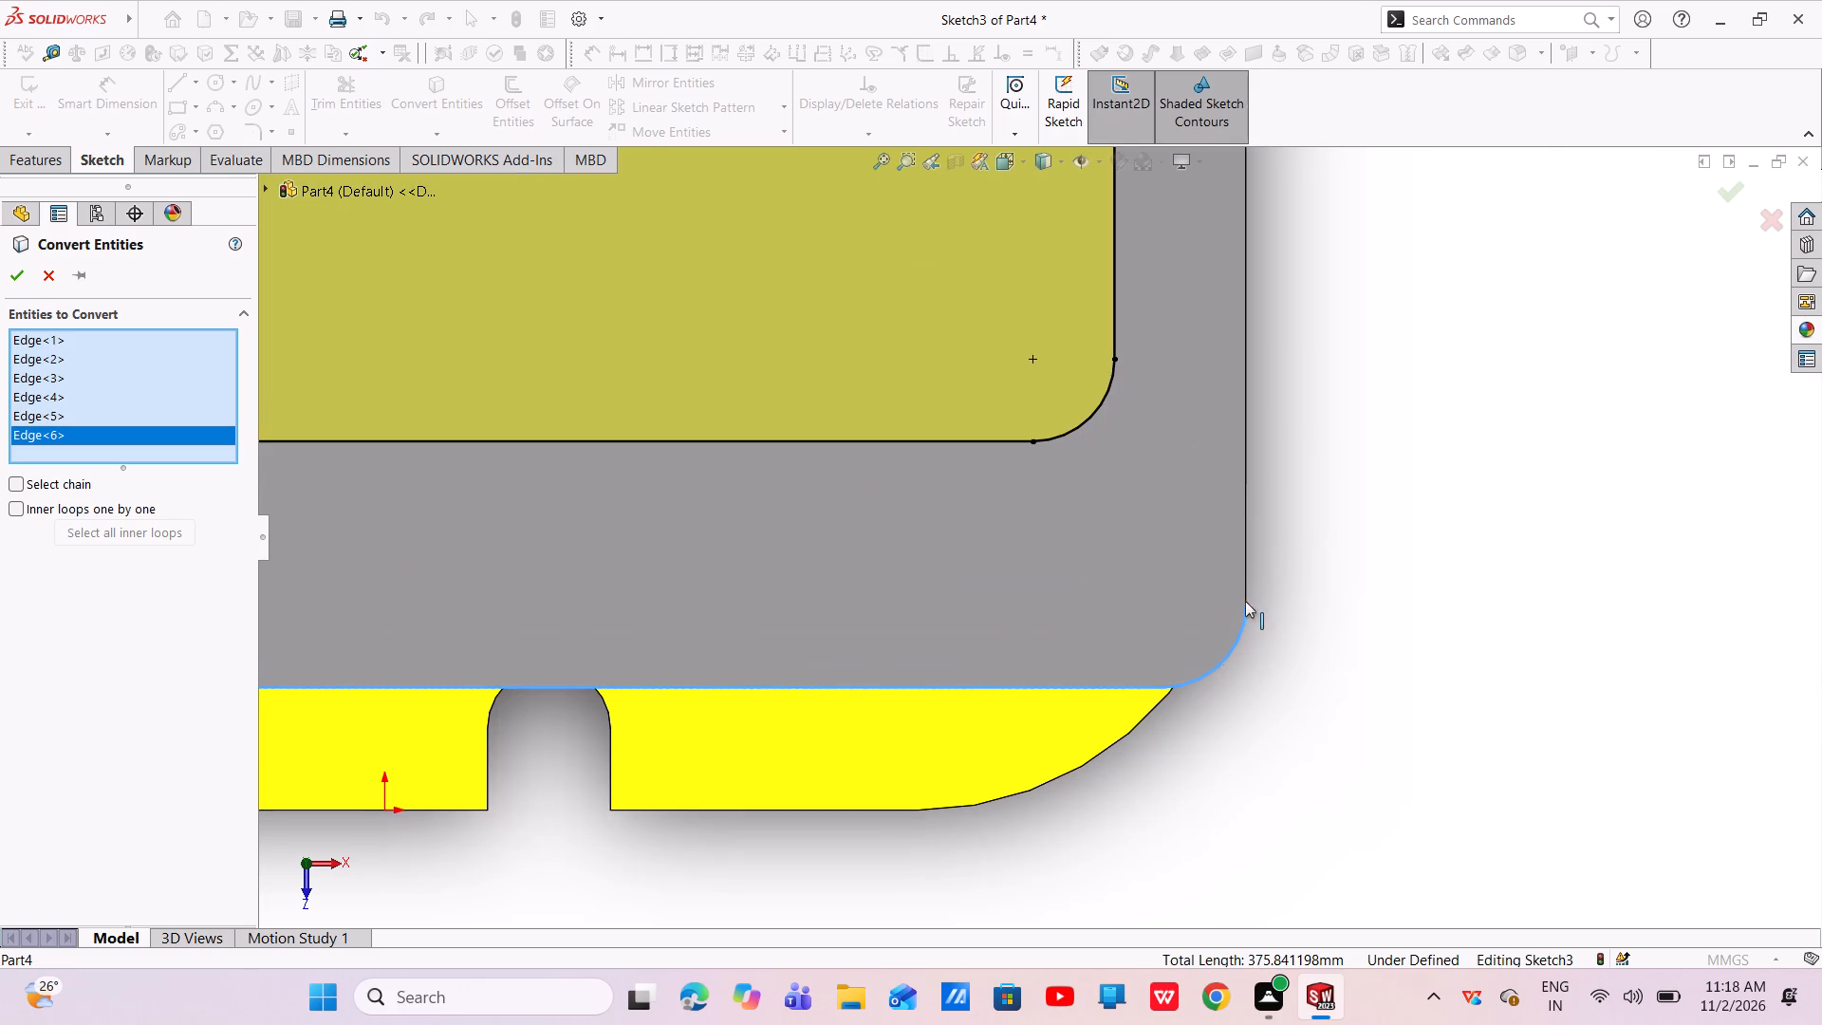
left_click(1243, 579)
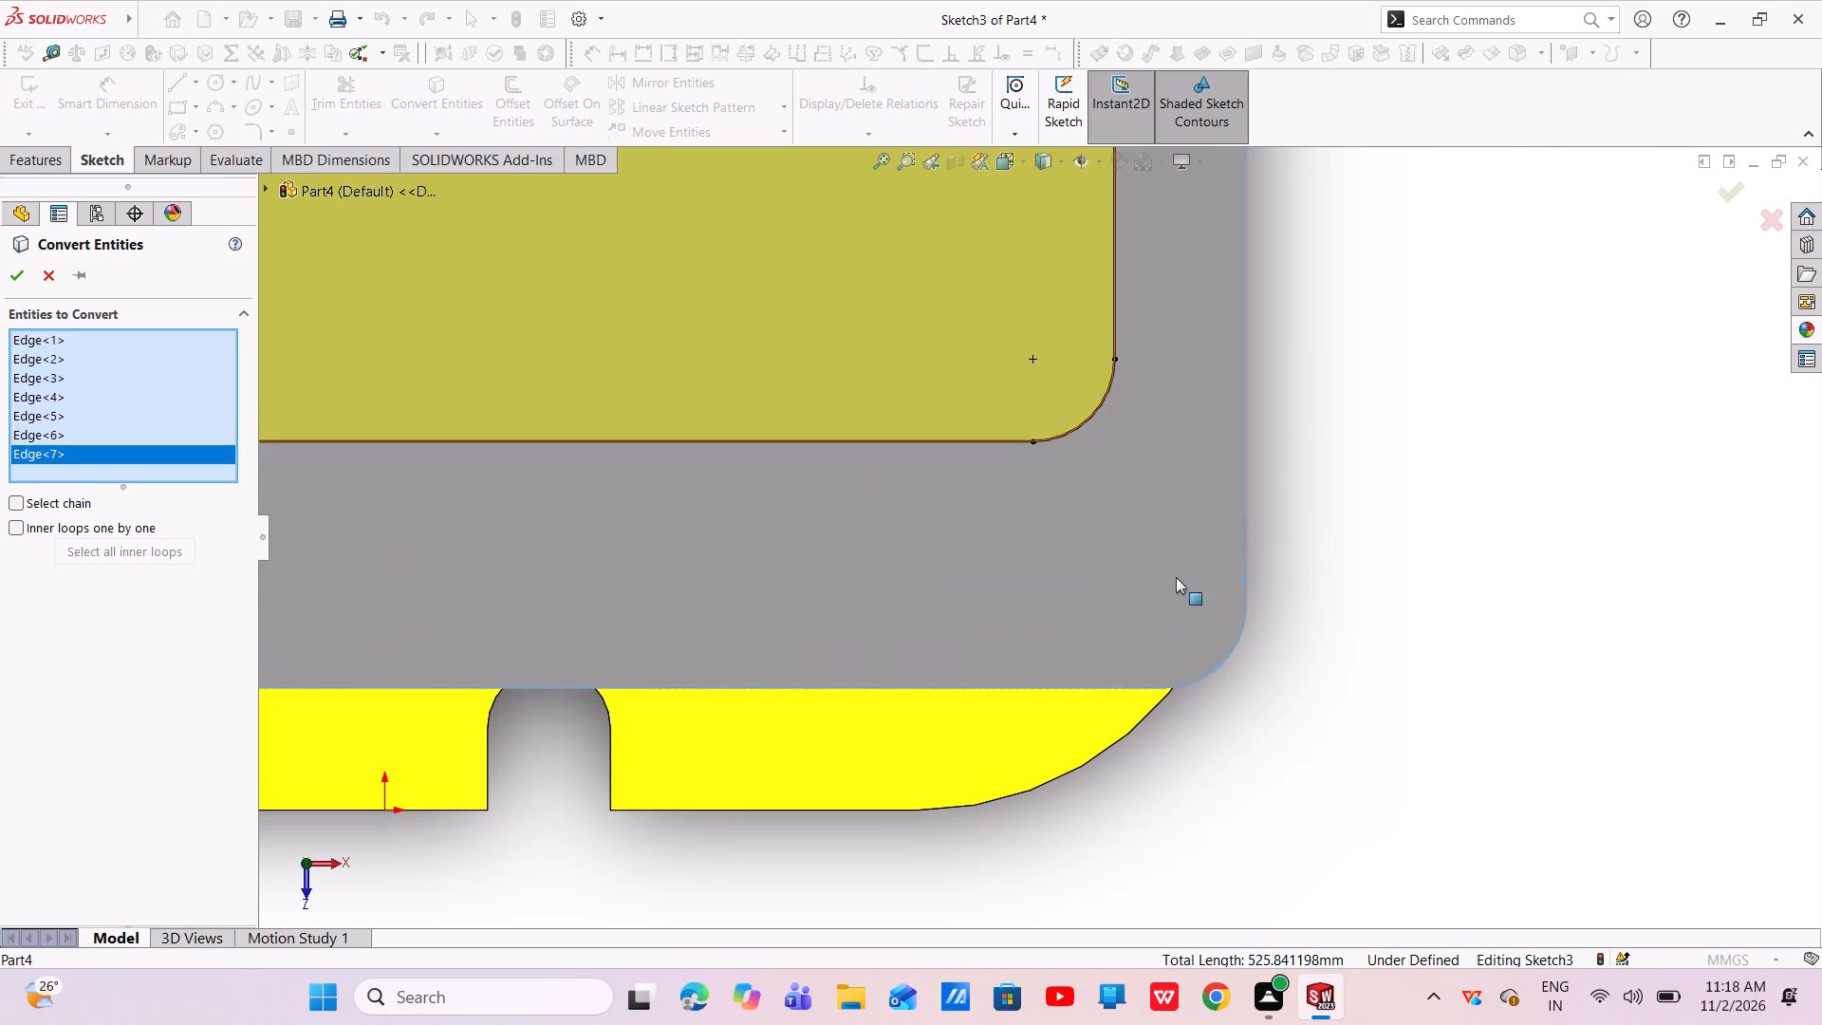
left_click(14, 270)
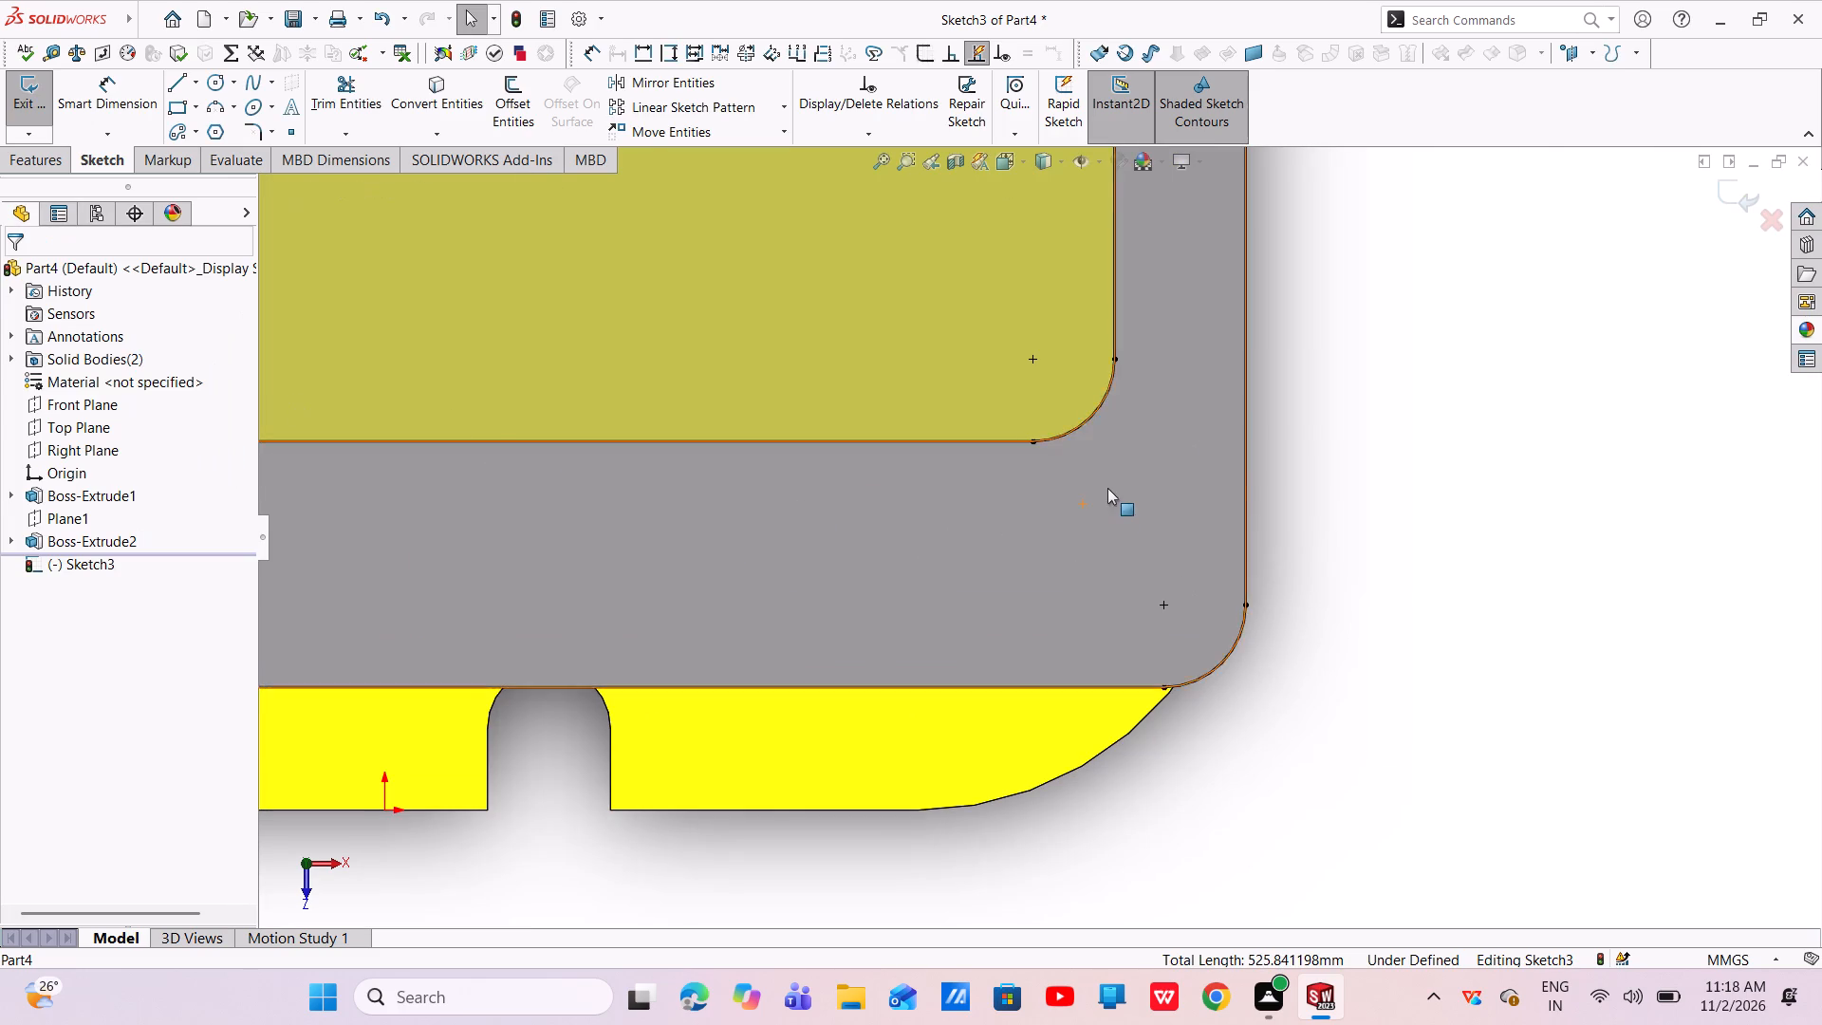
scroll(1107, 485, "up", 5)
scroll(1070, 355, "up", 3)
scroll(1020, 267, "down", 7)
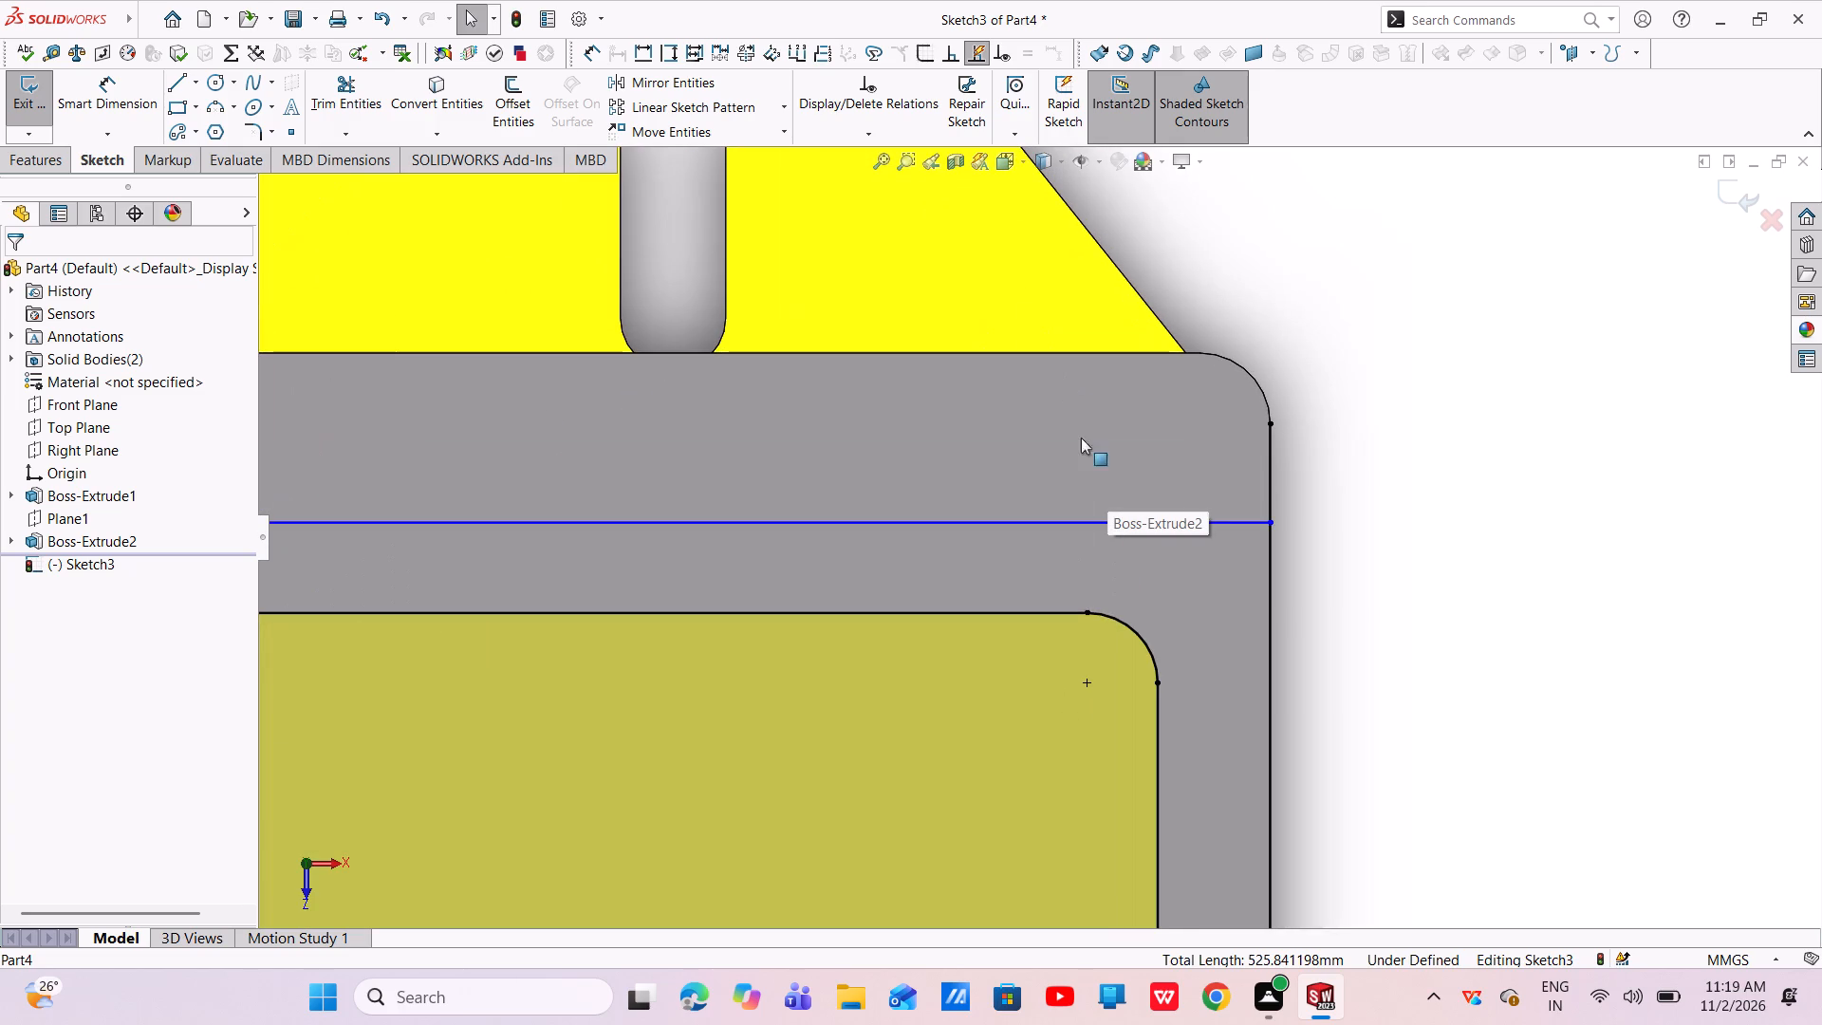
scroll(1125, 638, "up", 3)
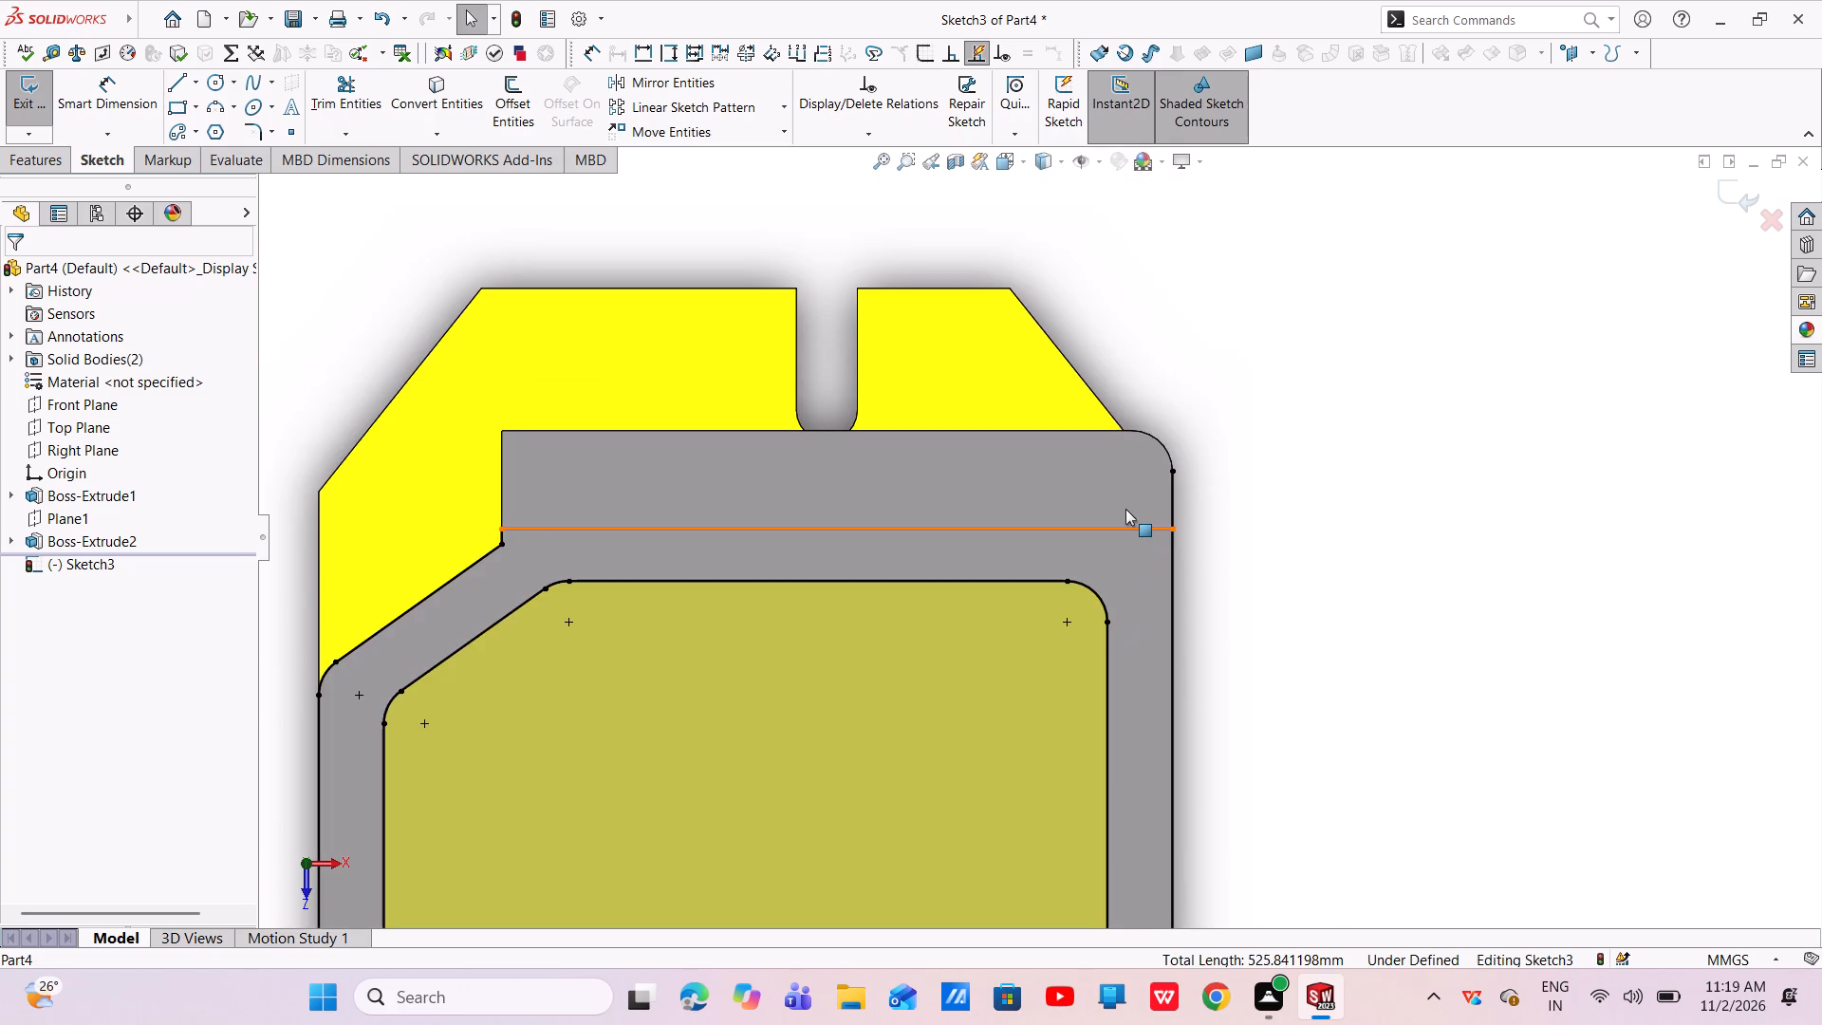
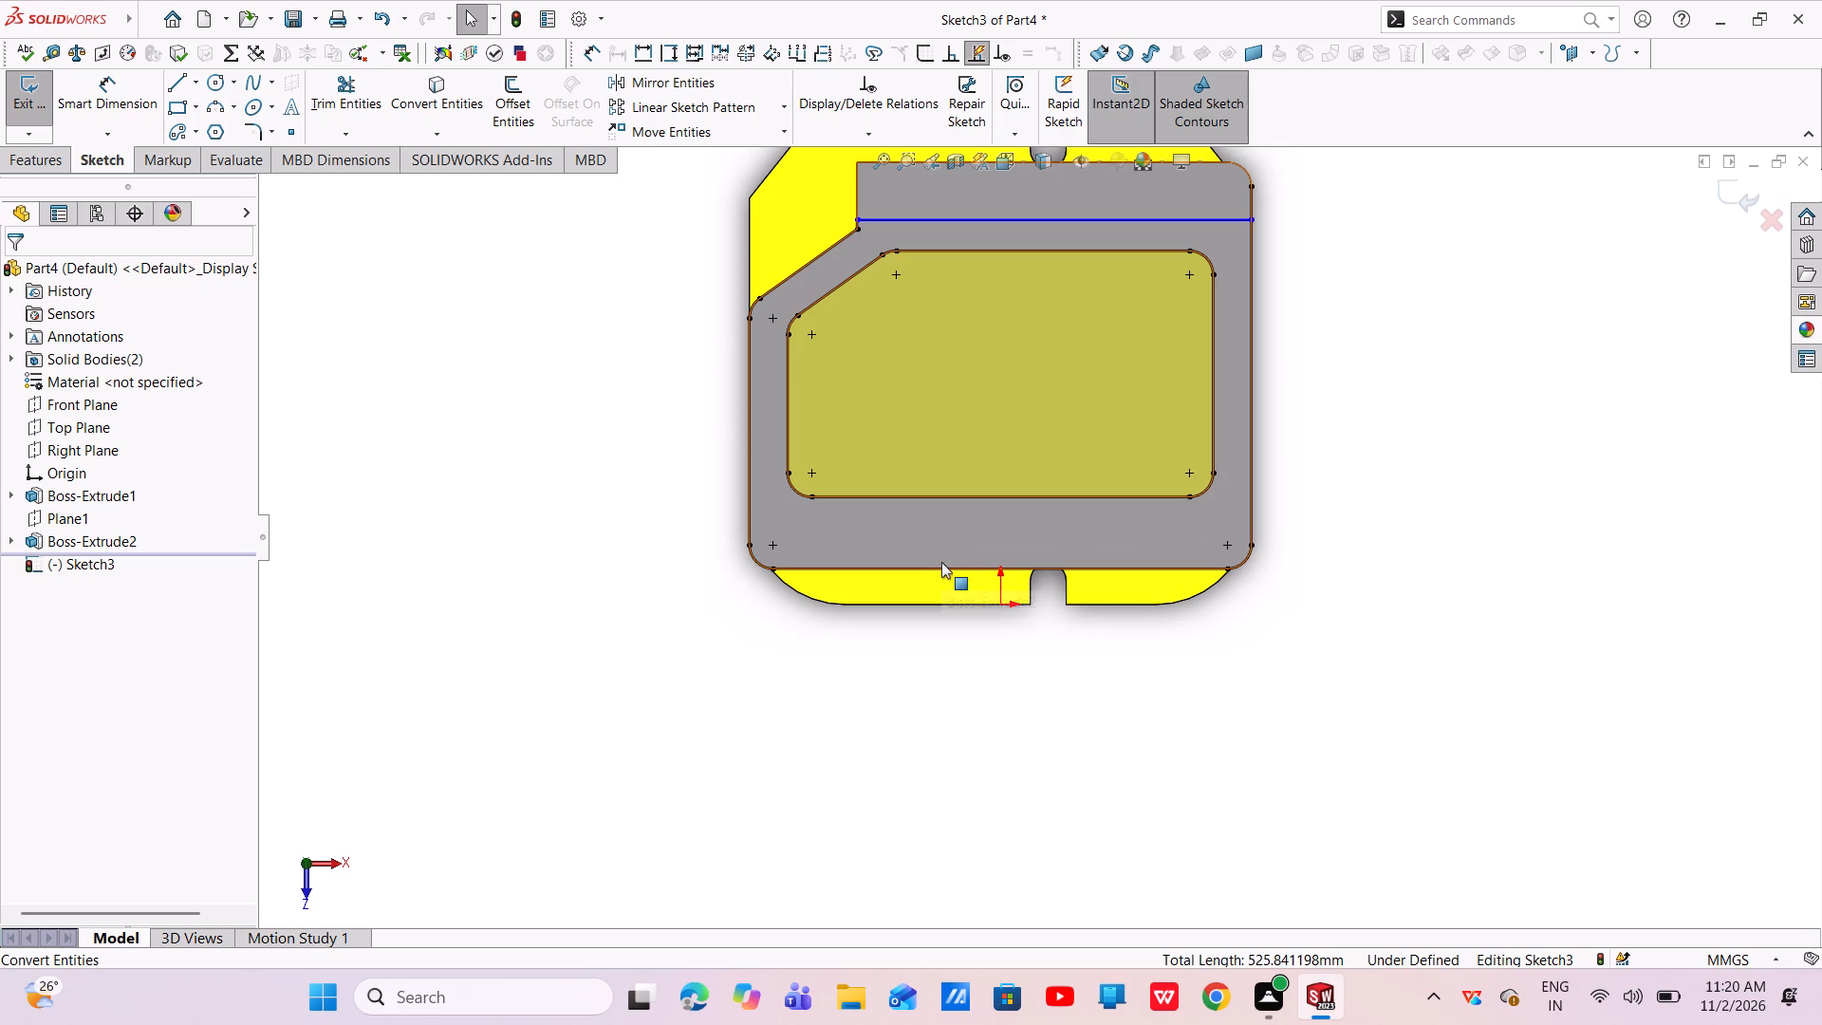
Delete the converted bottom edge line and the two lower outer corner arcs from the sketch.
left_click(942, 568)
right_click(943, 568)
right_click(943, 568)
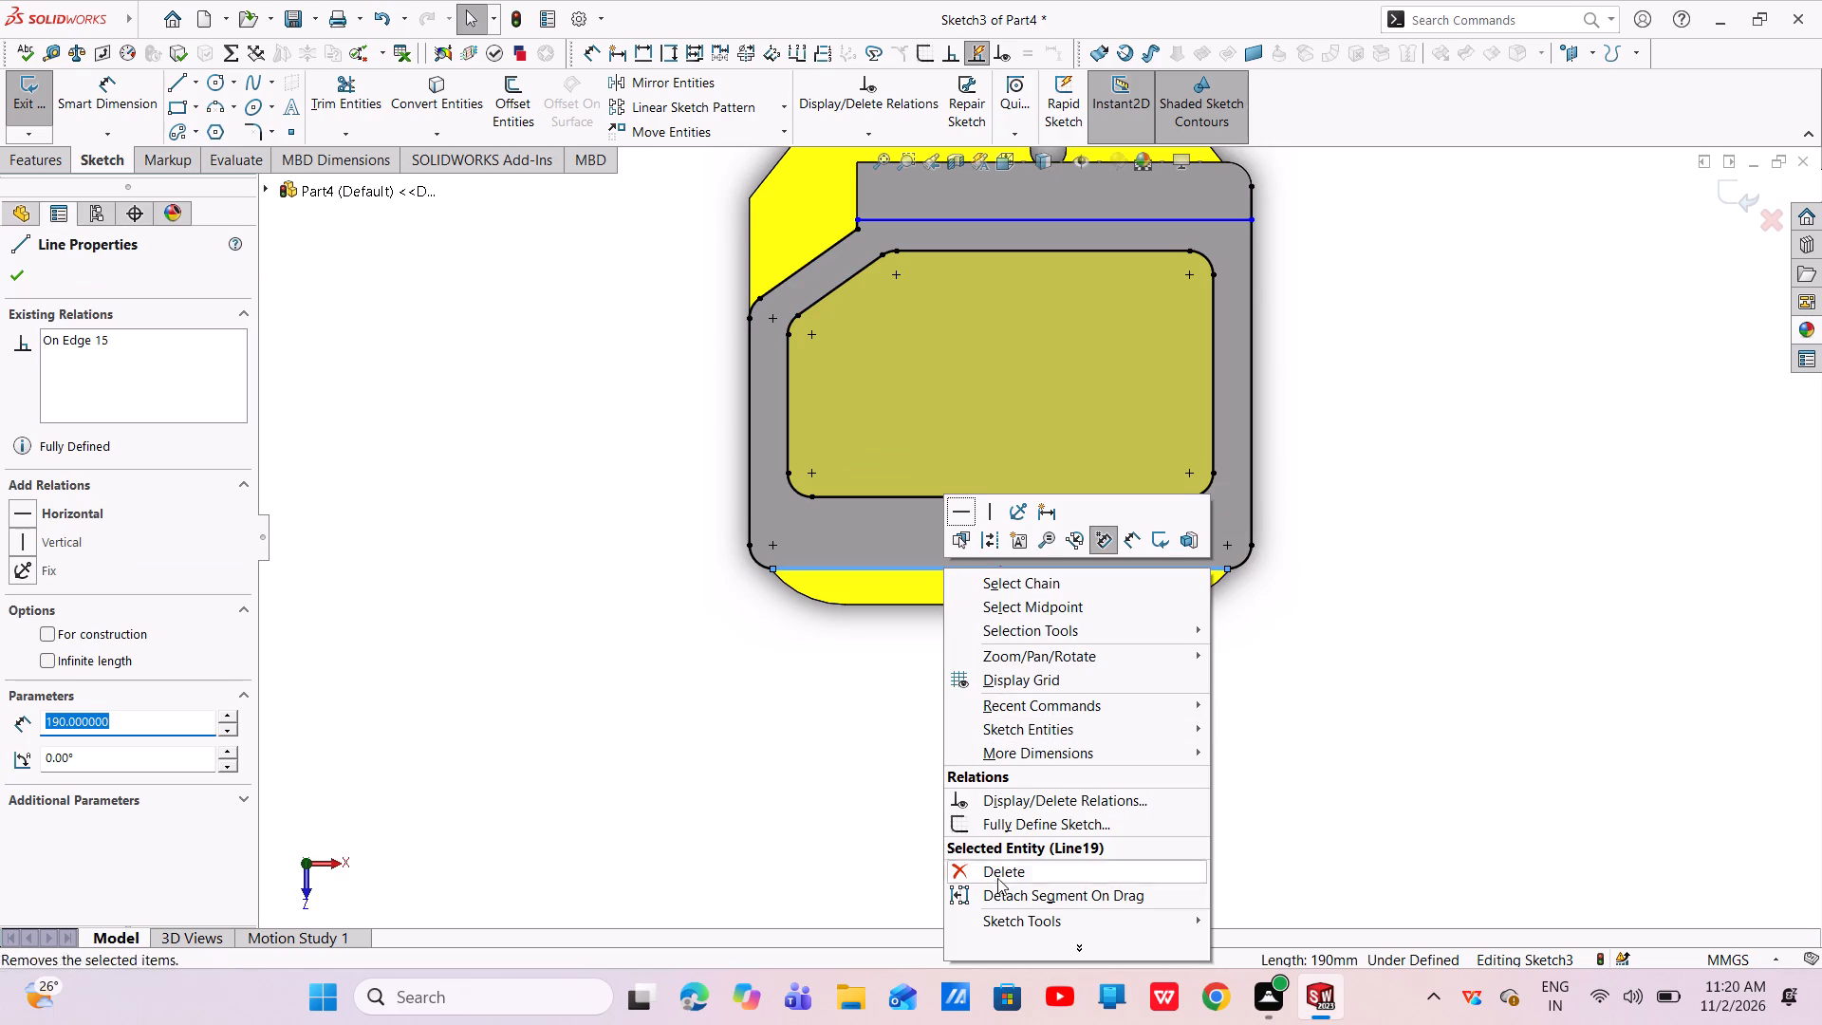
left_click(999, 867)
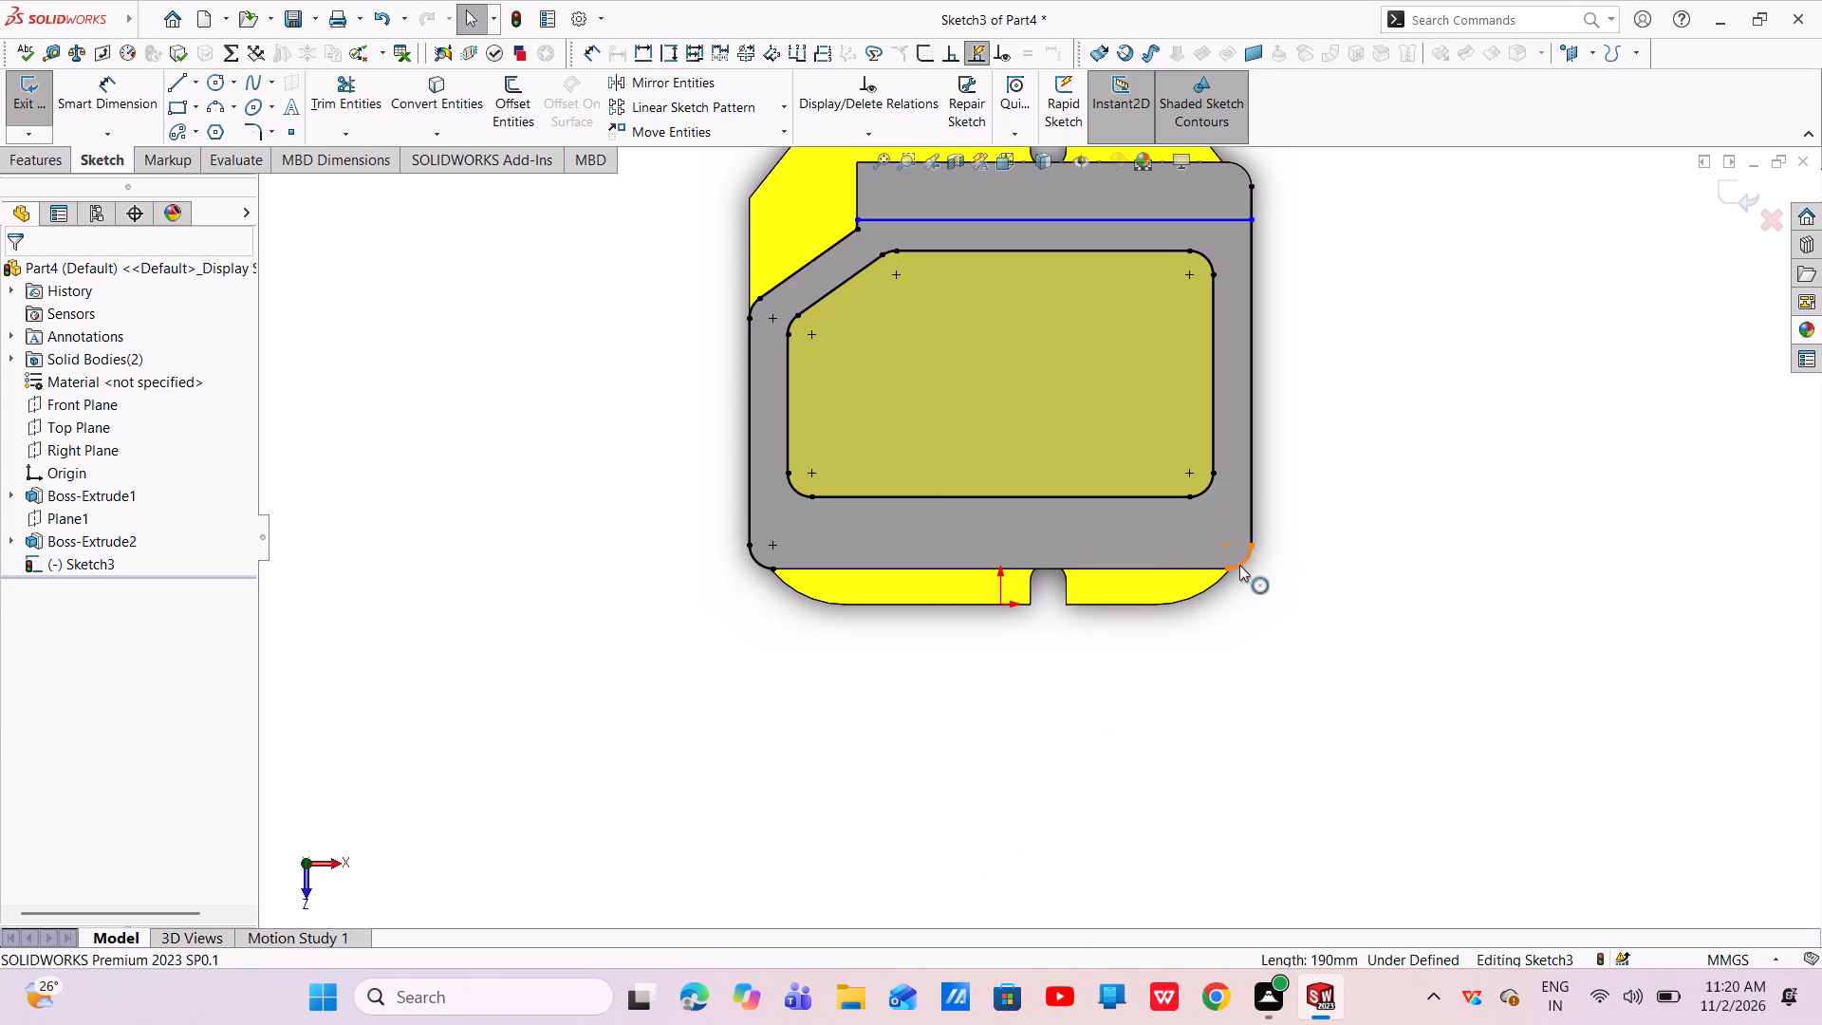
left_click(1240, 562)
right_click(1240, 562)
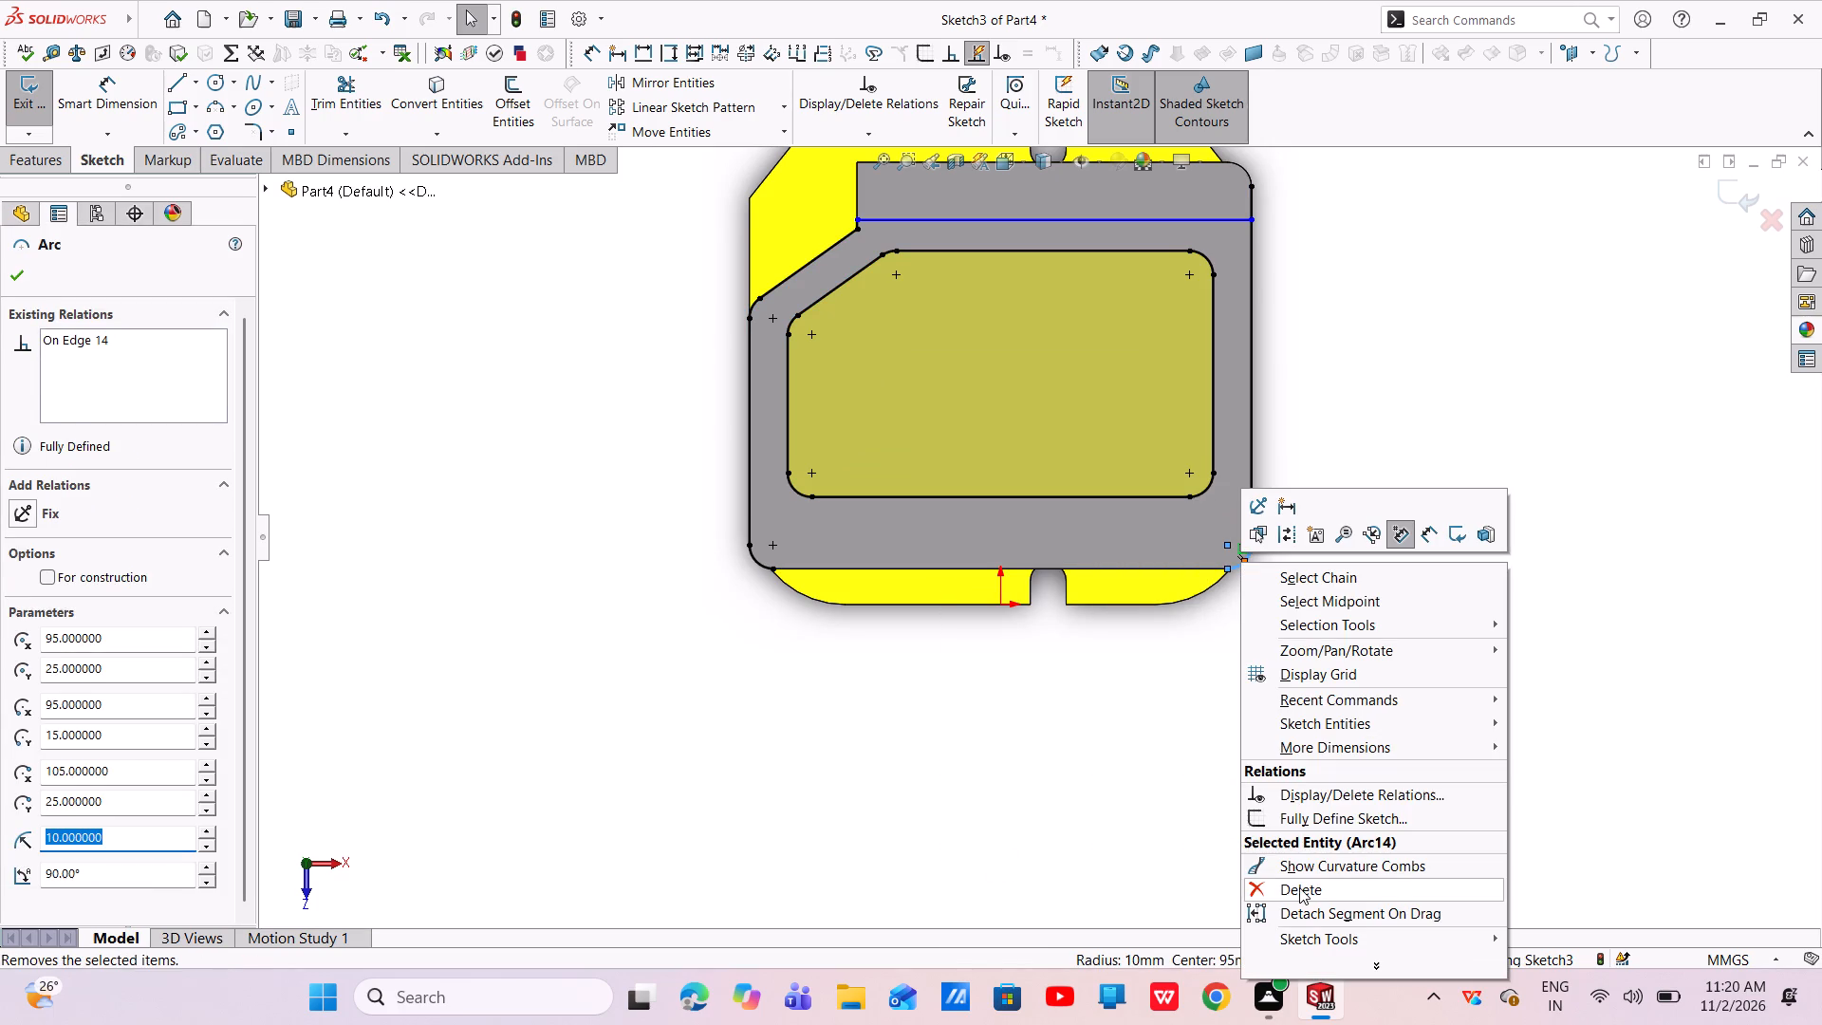
left_click(1299, 888)
left_click(760, 563)
right_click(760, 561)
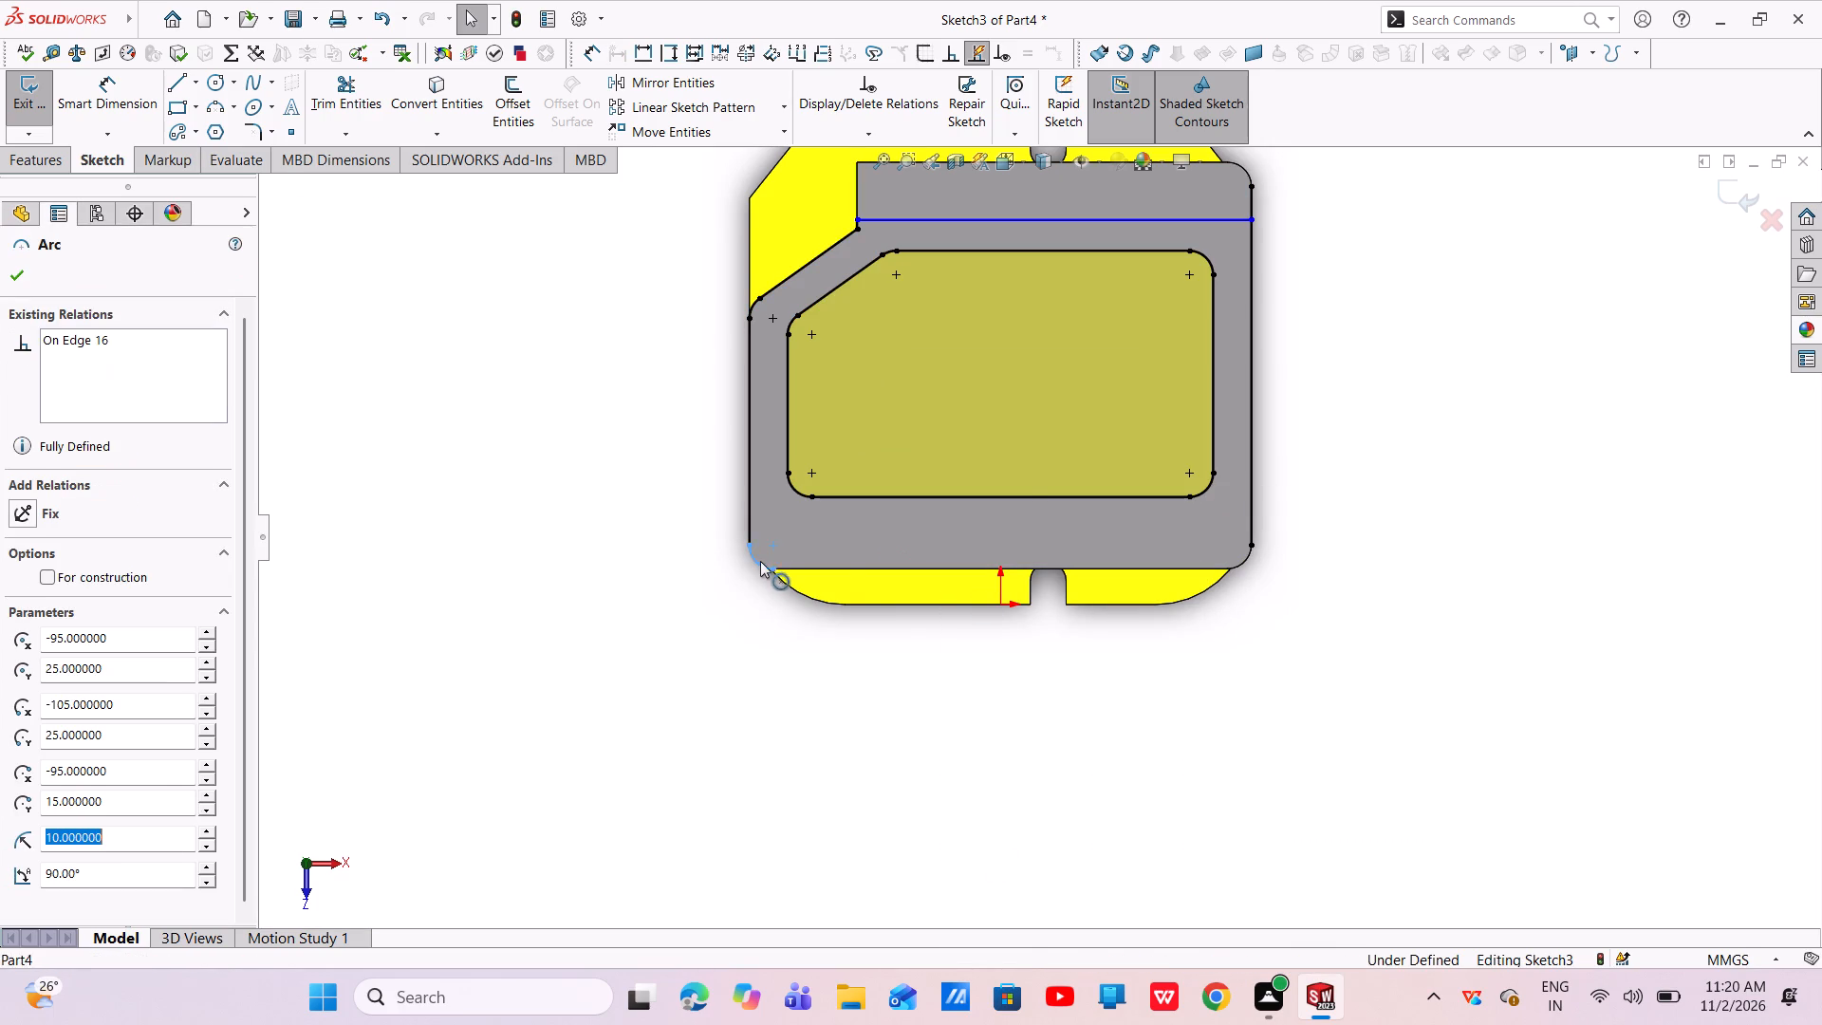
left_click(816, 889)
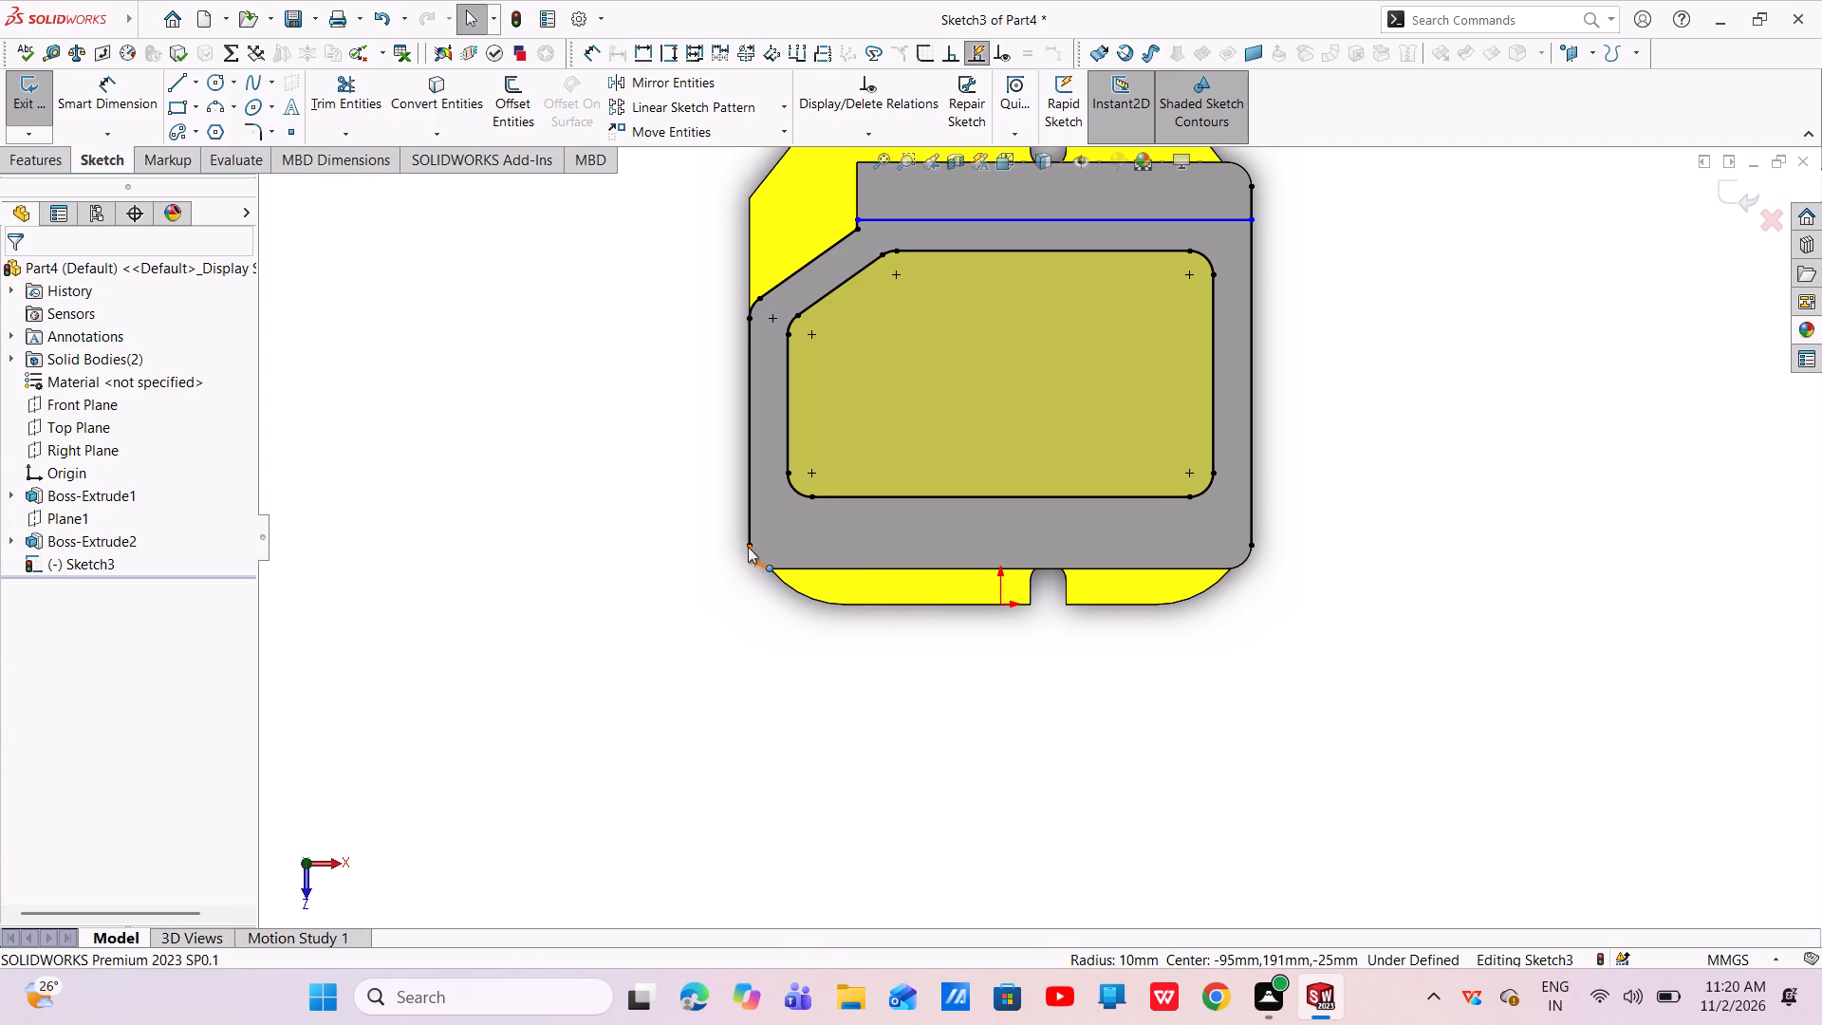
Shorten both vertical outer side lines by pulling their lower endpoints up about 7 mm, level with each other.
left_click_drag(747, 547, 754, 520)
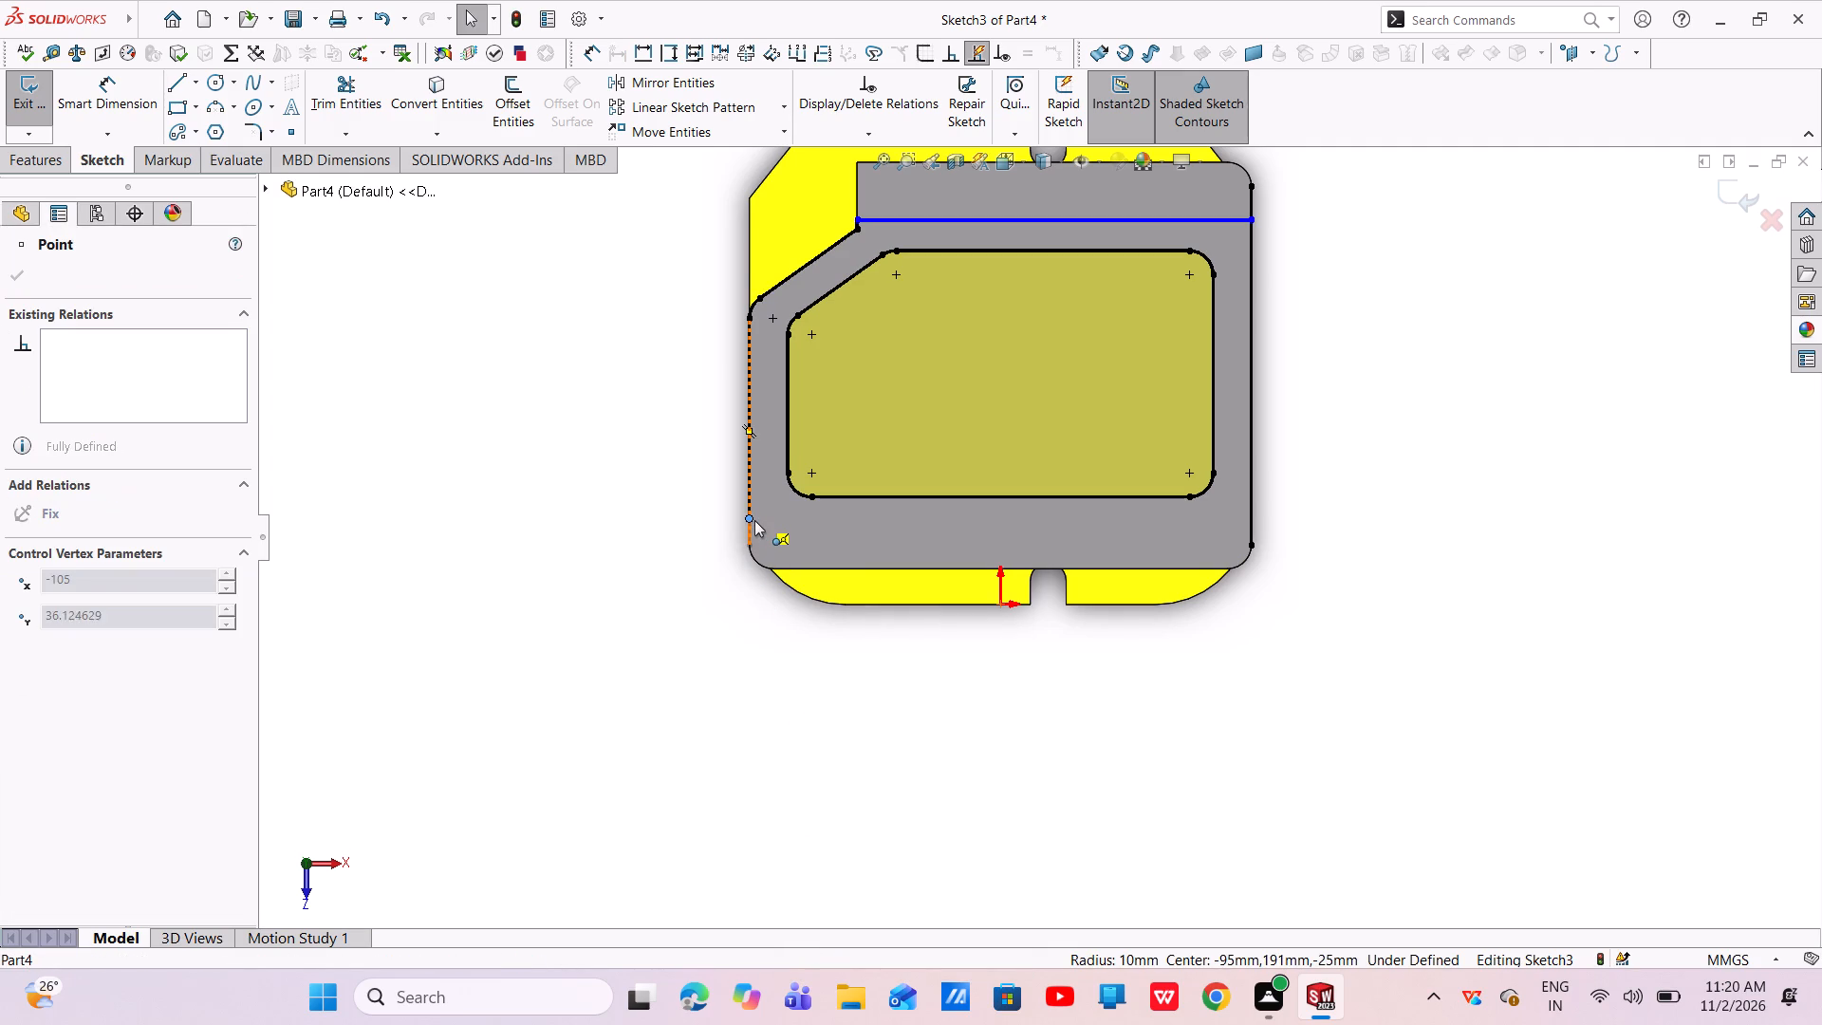
left_click_drag(754, 520, 754, 529)
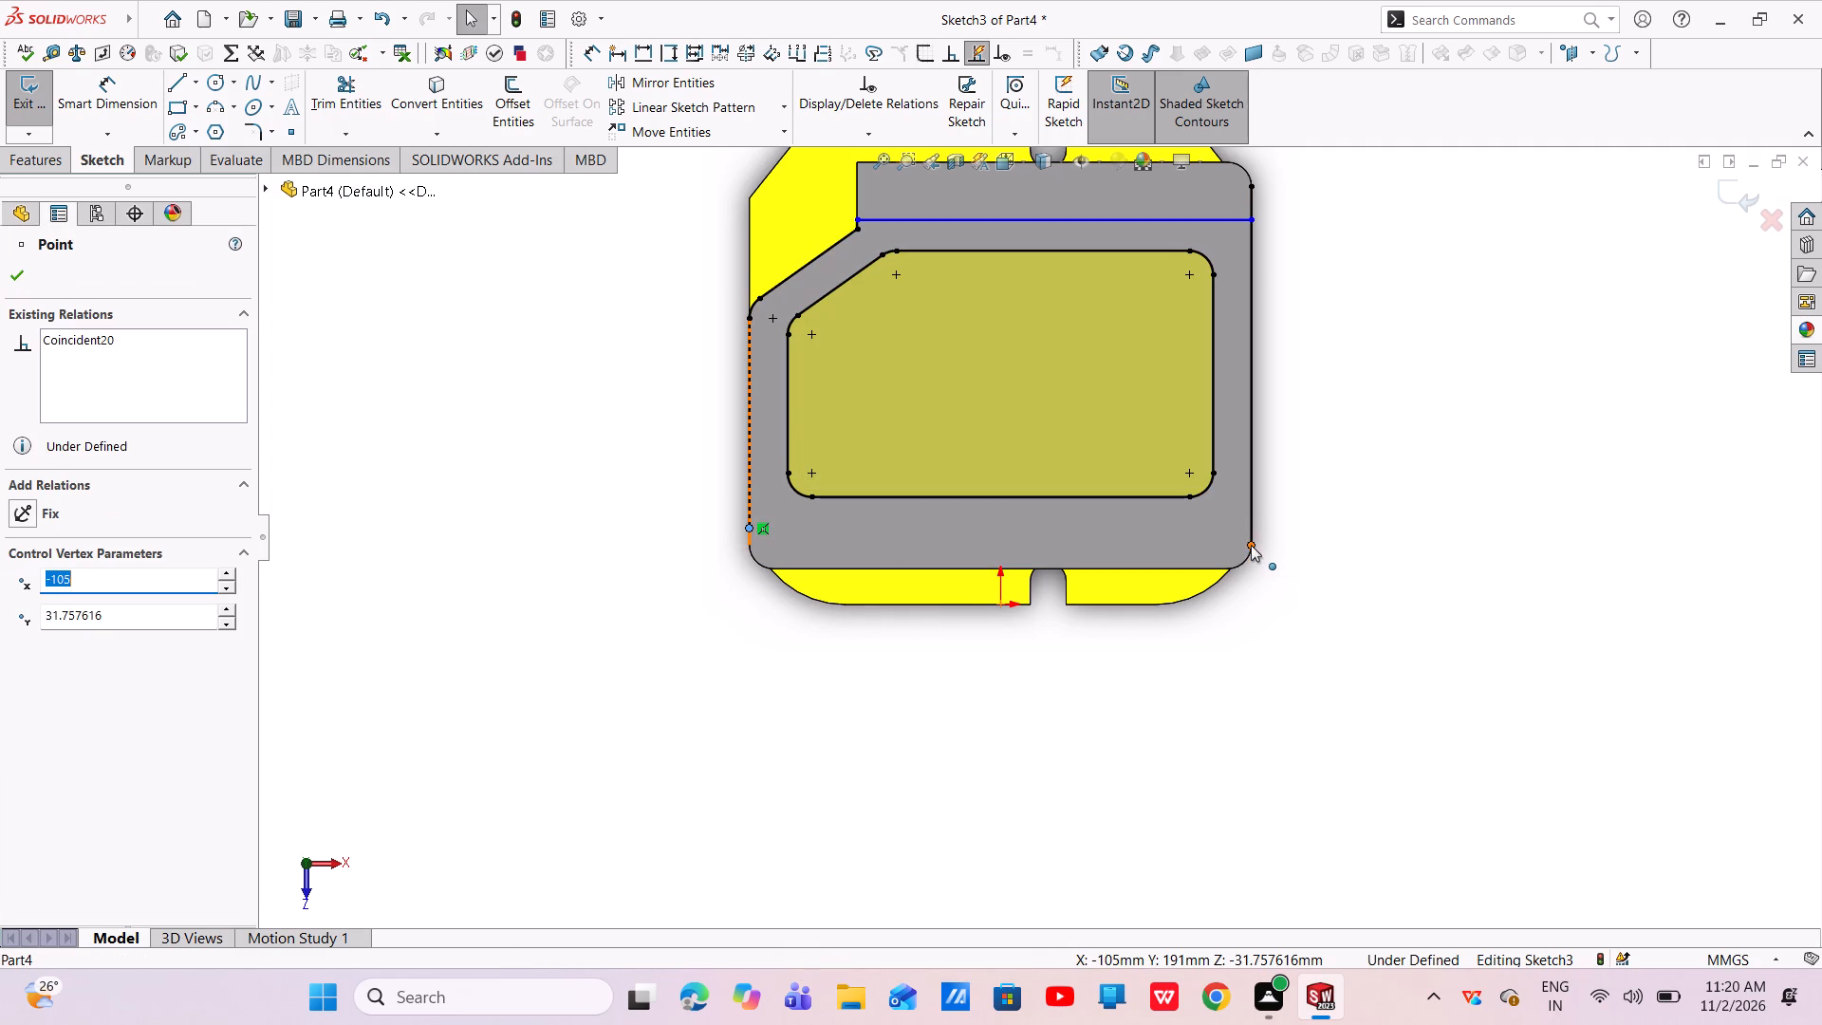
left_click_drag(1251, 545, 1255, 531)
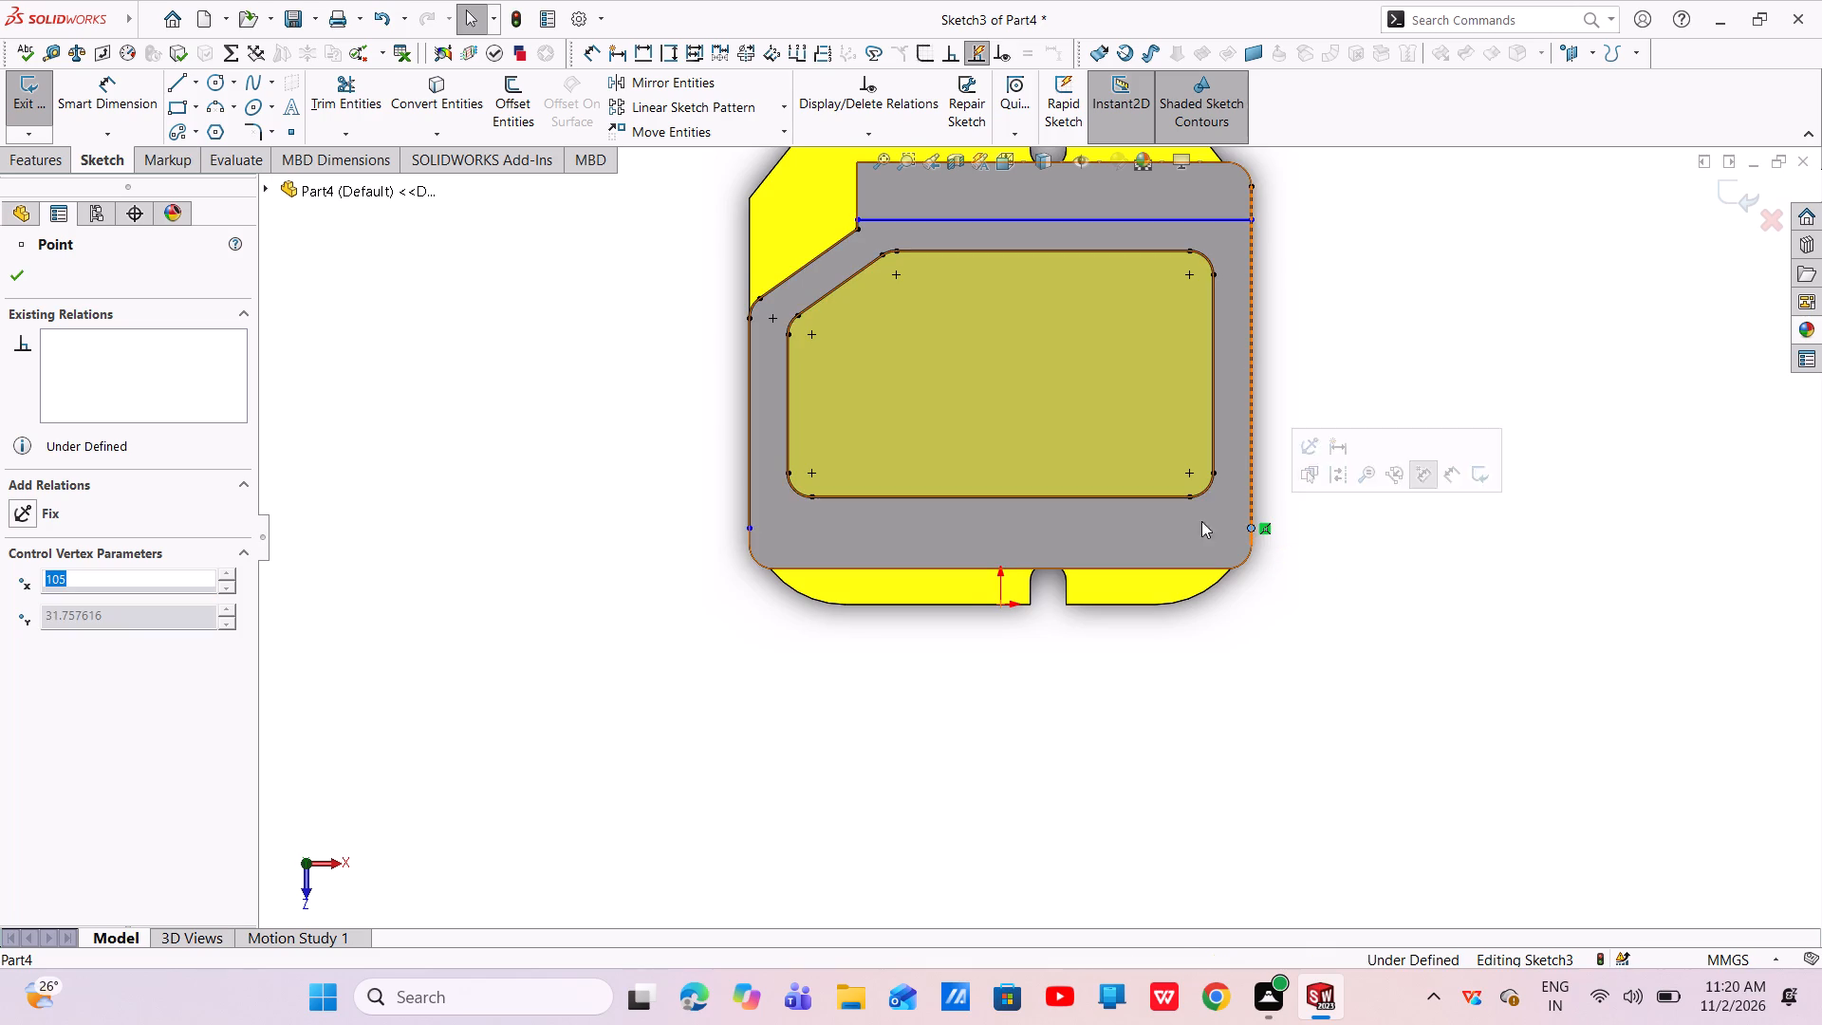
Sketch a 210 mm horizontal line below the opening, joining the lower endpoints of the two vertical side lines.
left_click(180, 84)
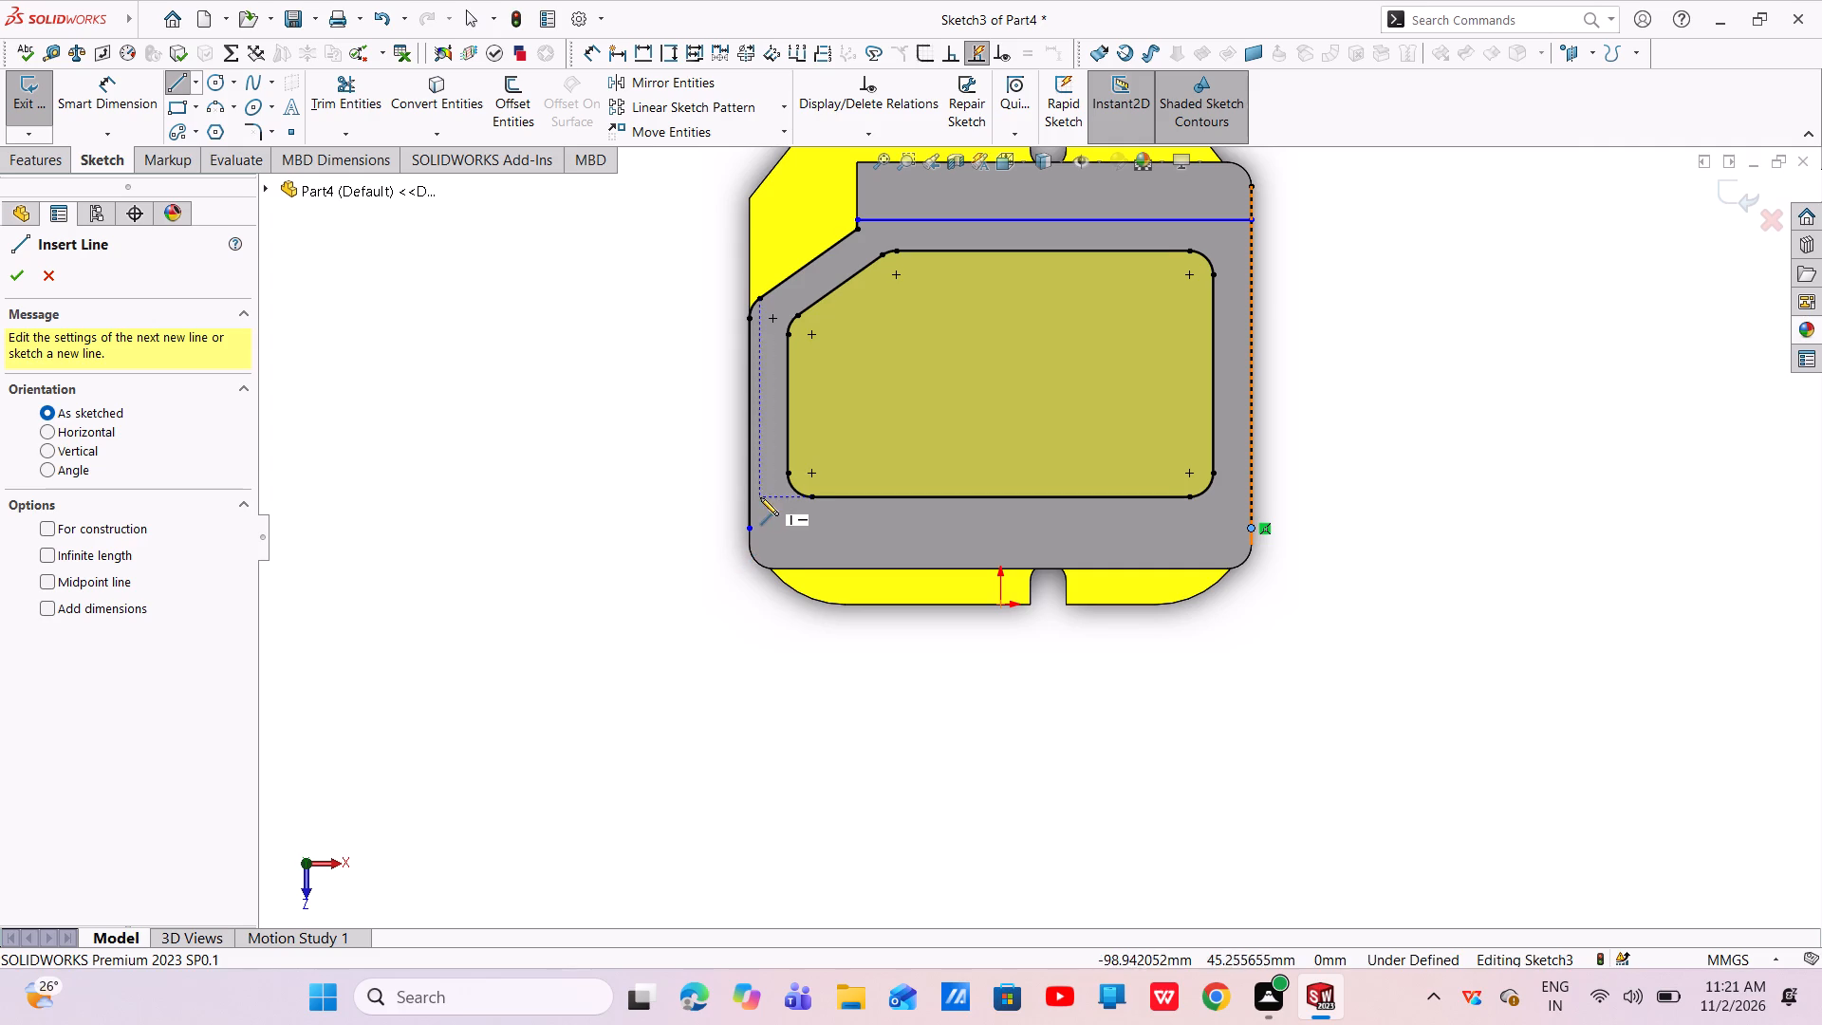
left_click(750, 530)
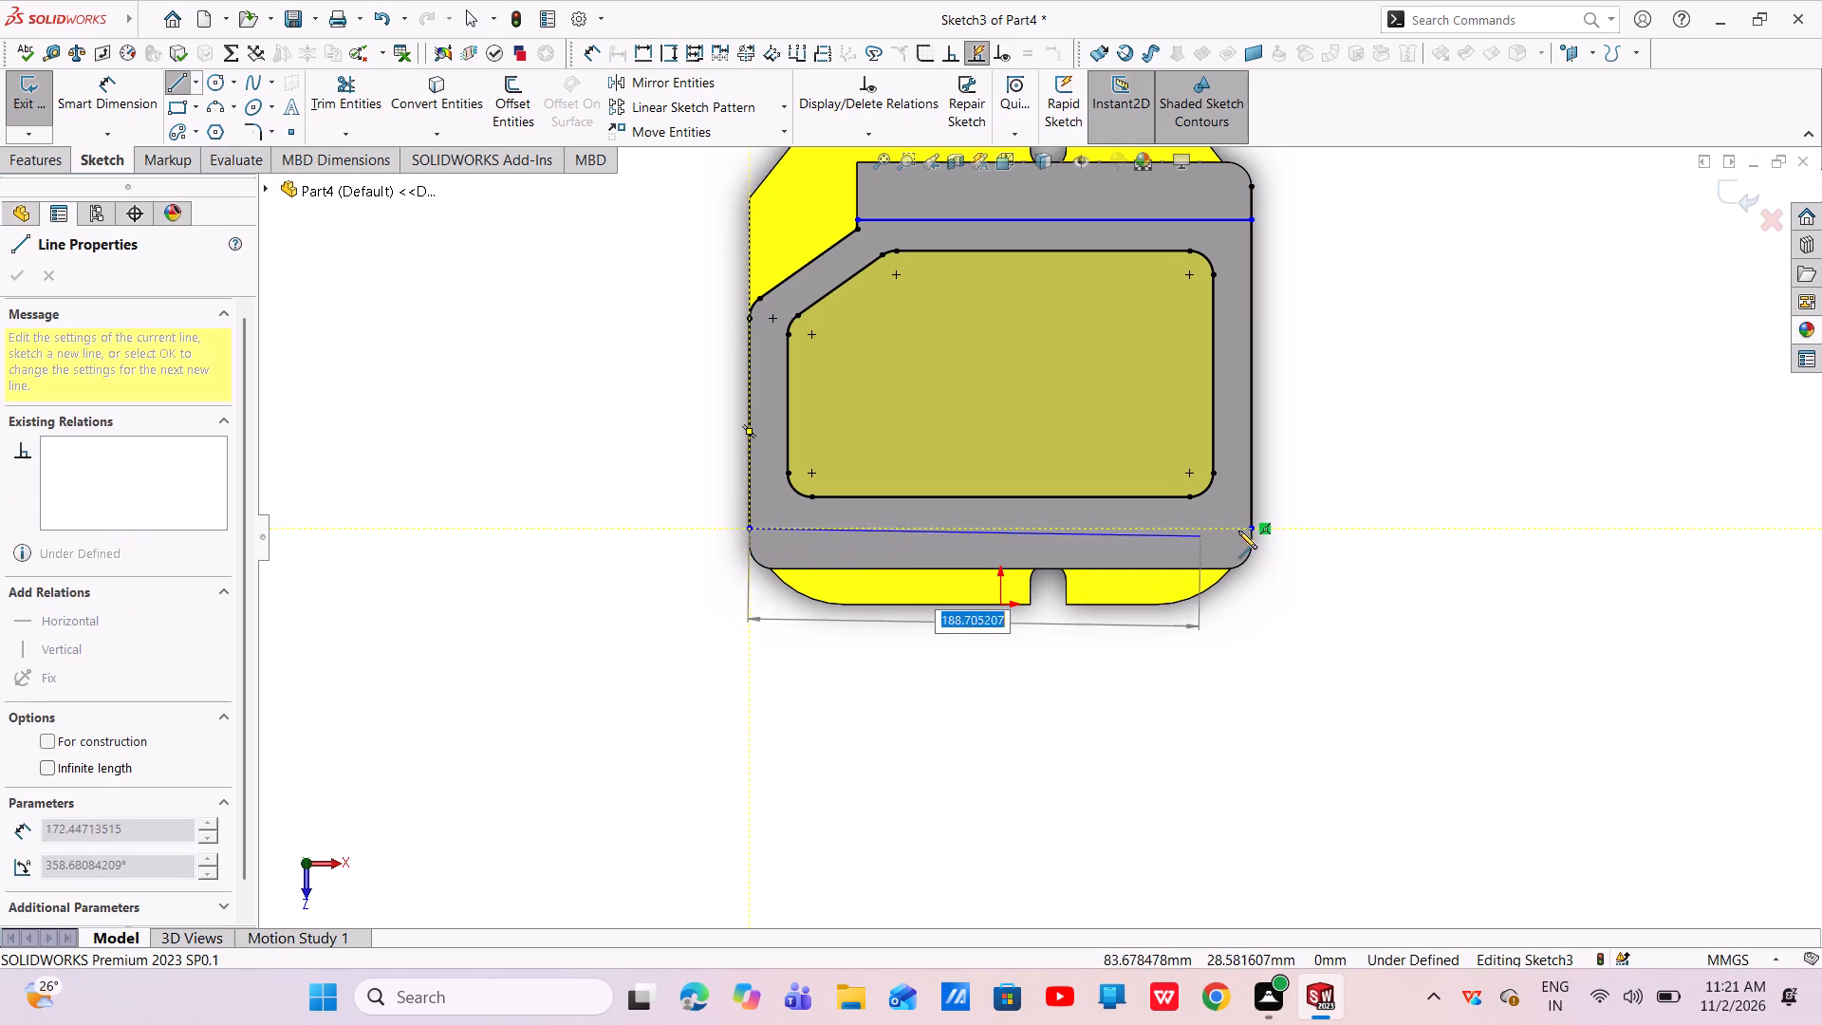
left_click(1250, 527)
right_click(1250, 527)
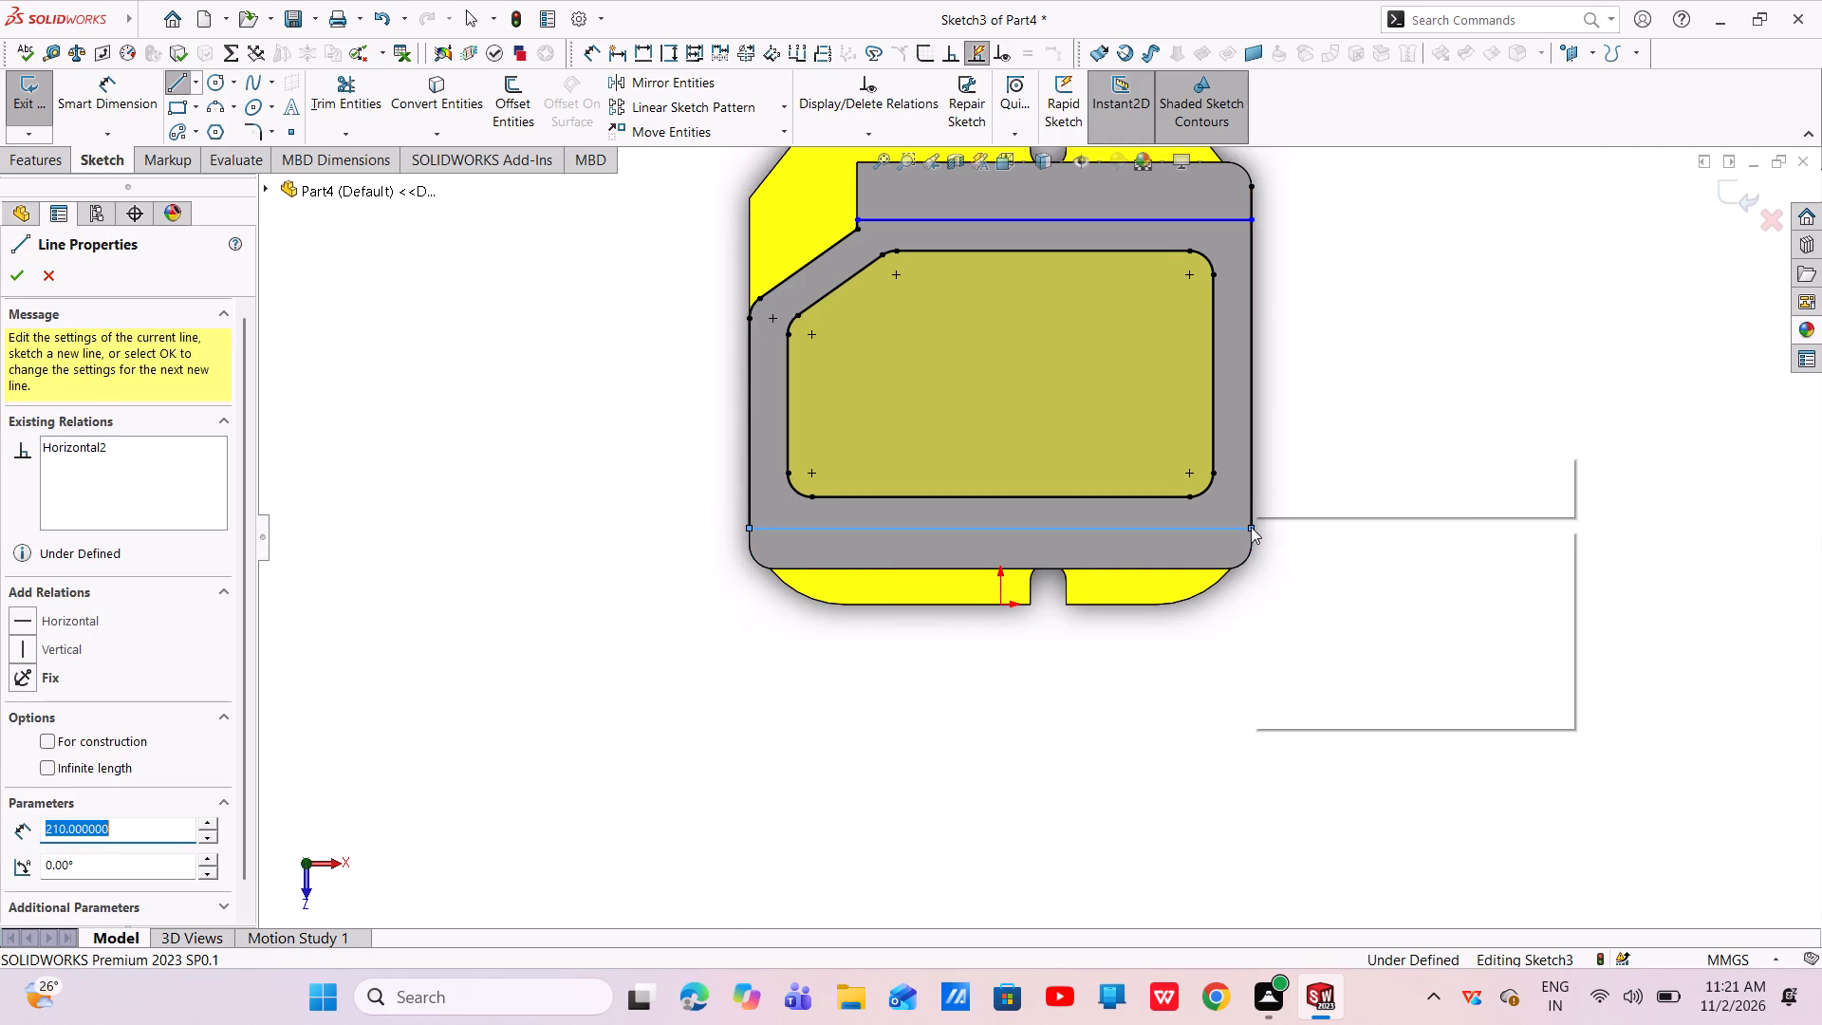
left_click(1273, 541)
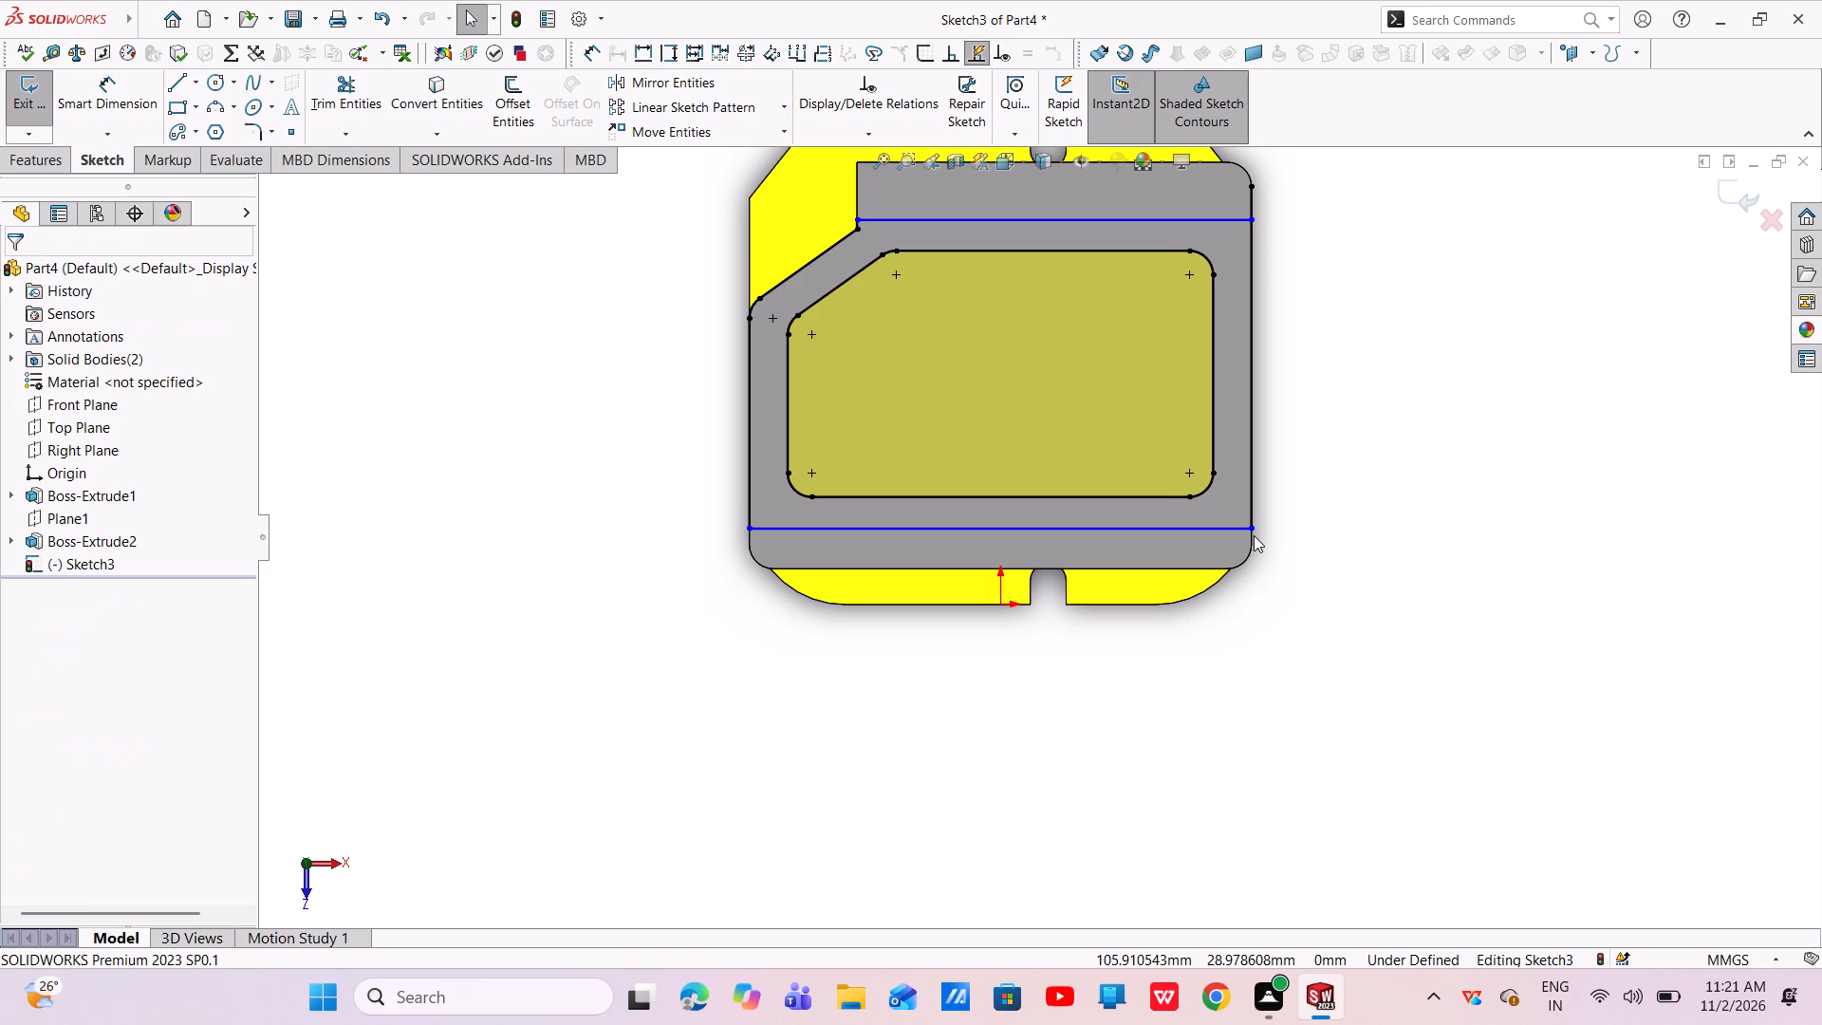
Dimension the upper horizontal line 15 mm from the opening's top edge.
left_click(1104, 529)
left_click(1158, 444)
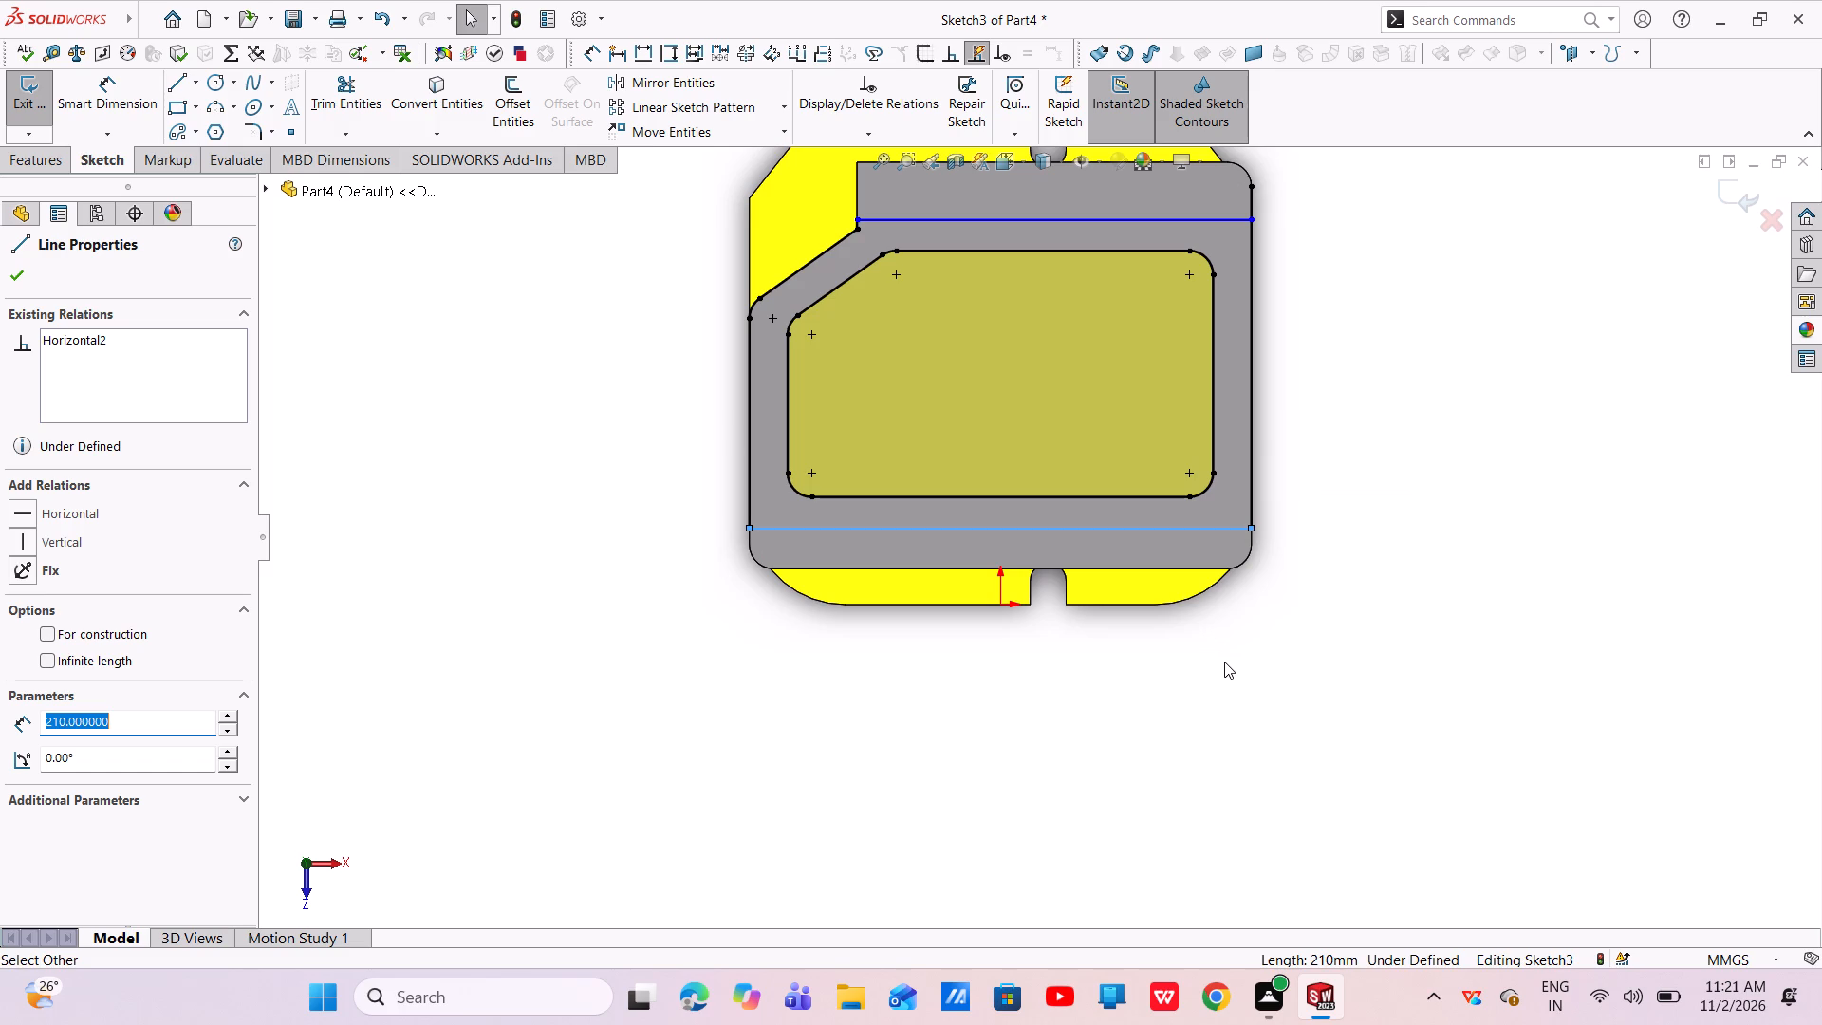
left_click(82, 101)
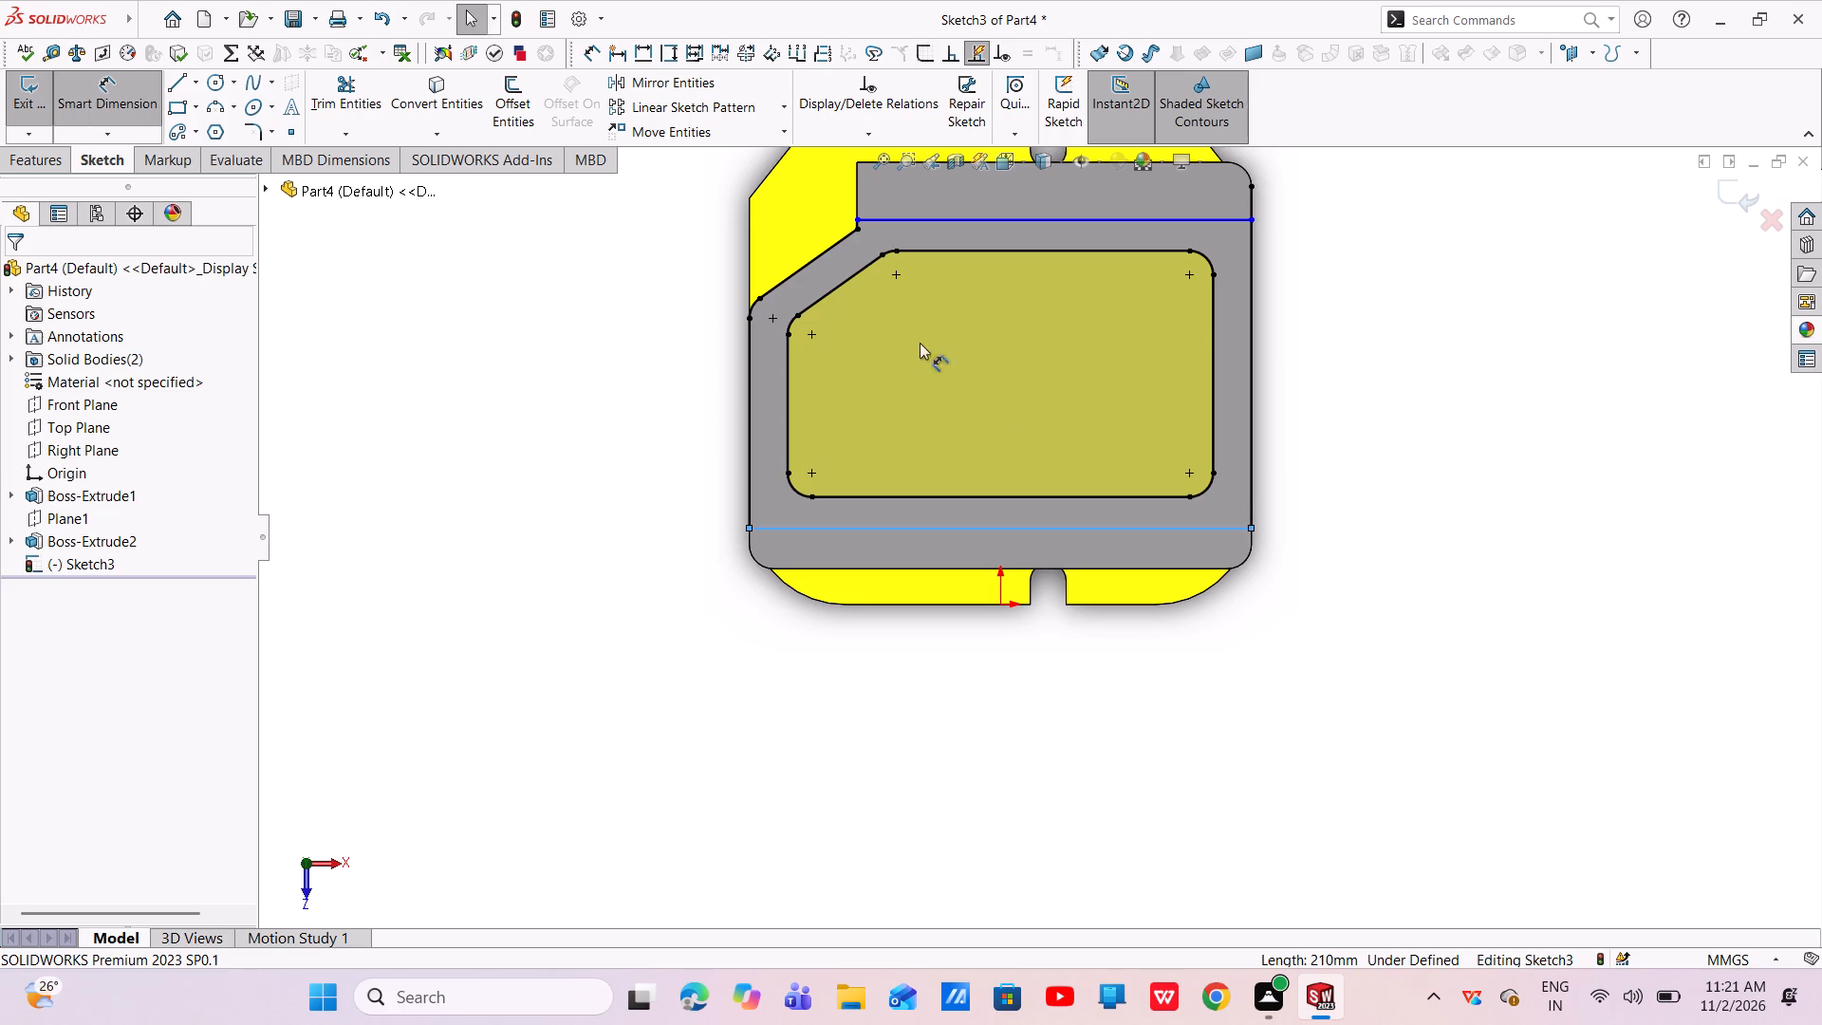
left_click(1015, 216)
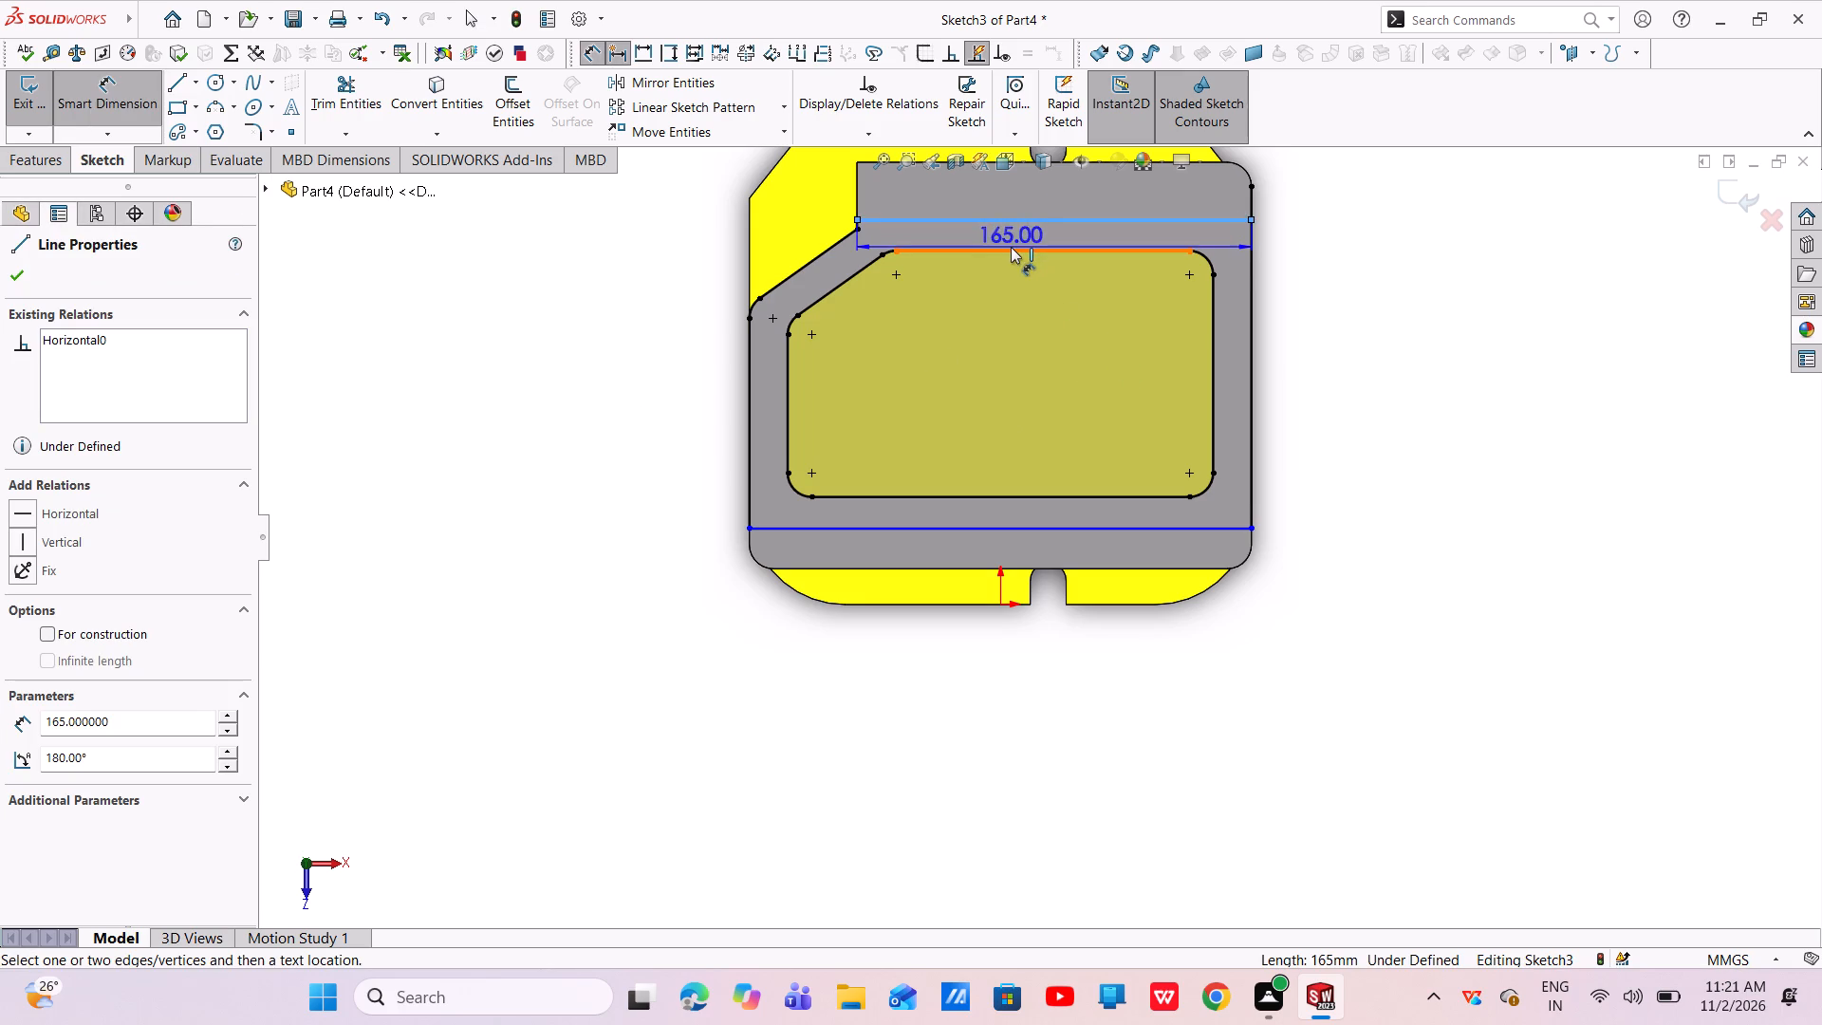
left_click(1011, 247)
left_click(1328, 244)
key("BackSpace")
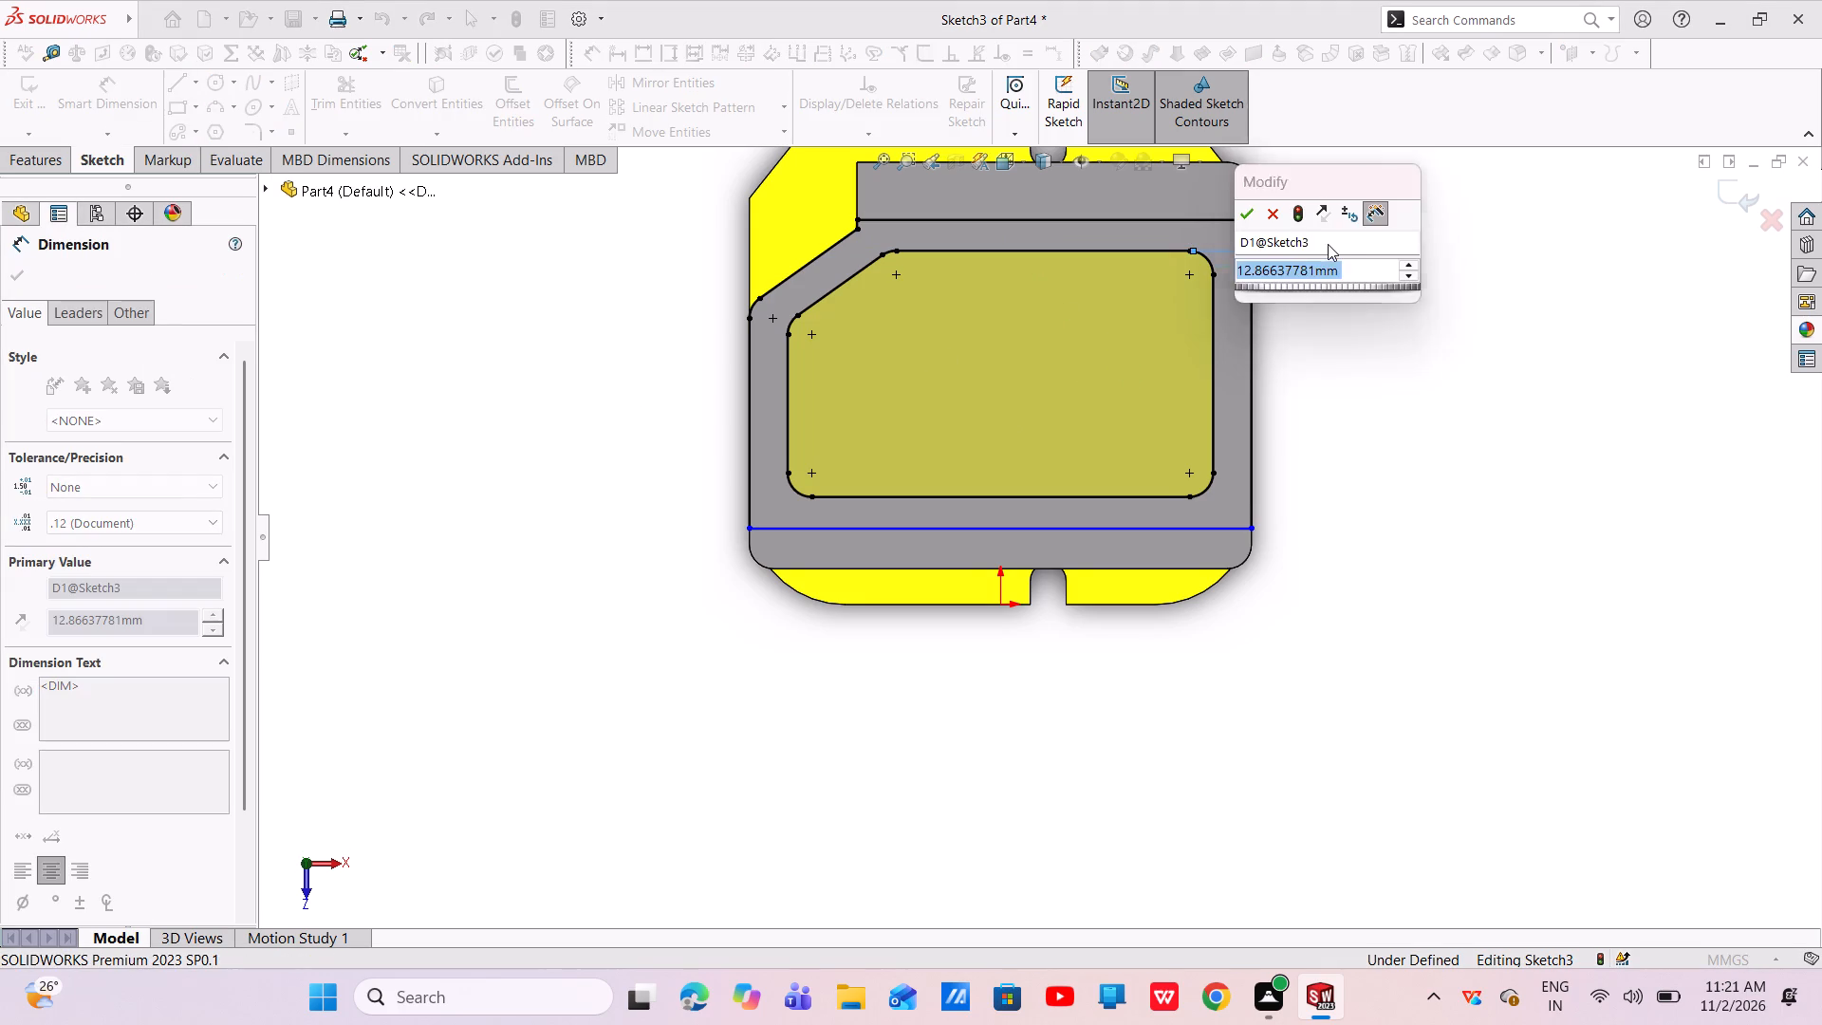
type("15")
key("Return")
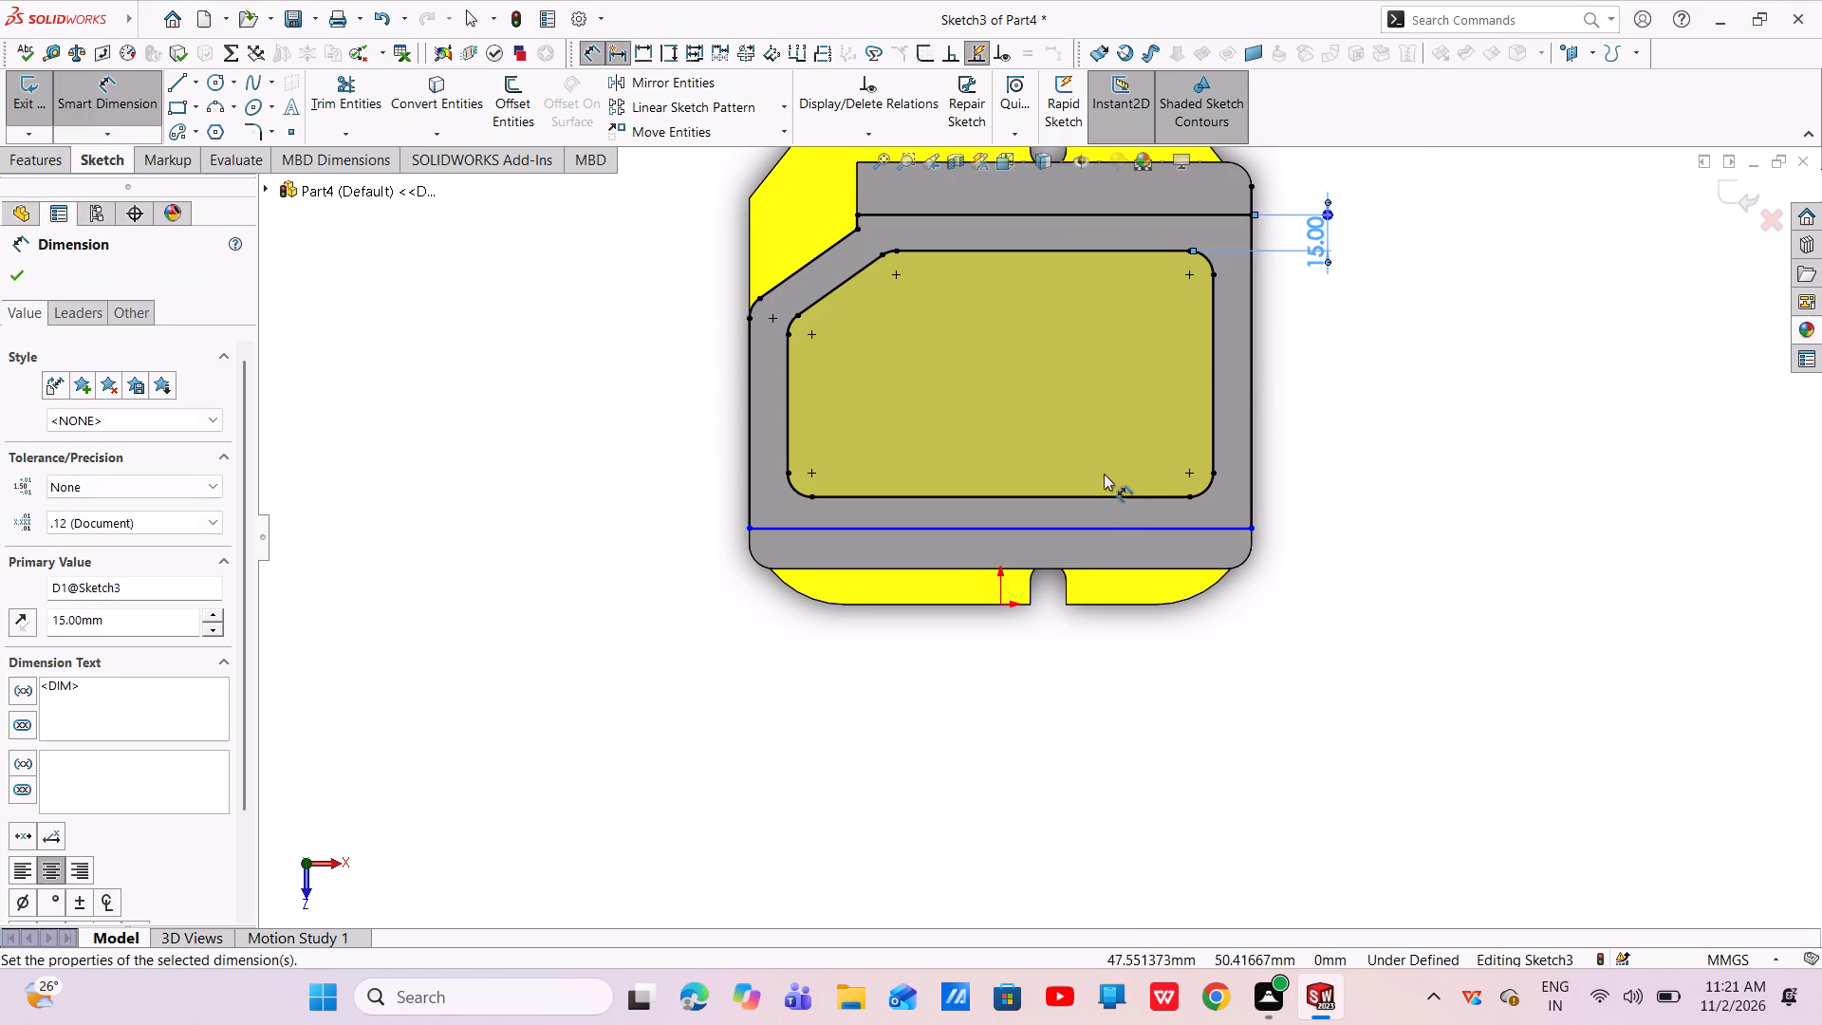
Dimension the lower horizontal line 15 mm from the opening's bottom edge.
left_click(1077, 494)
left_click(1078, 528)
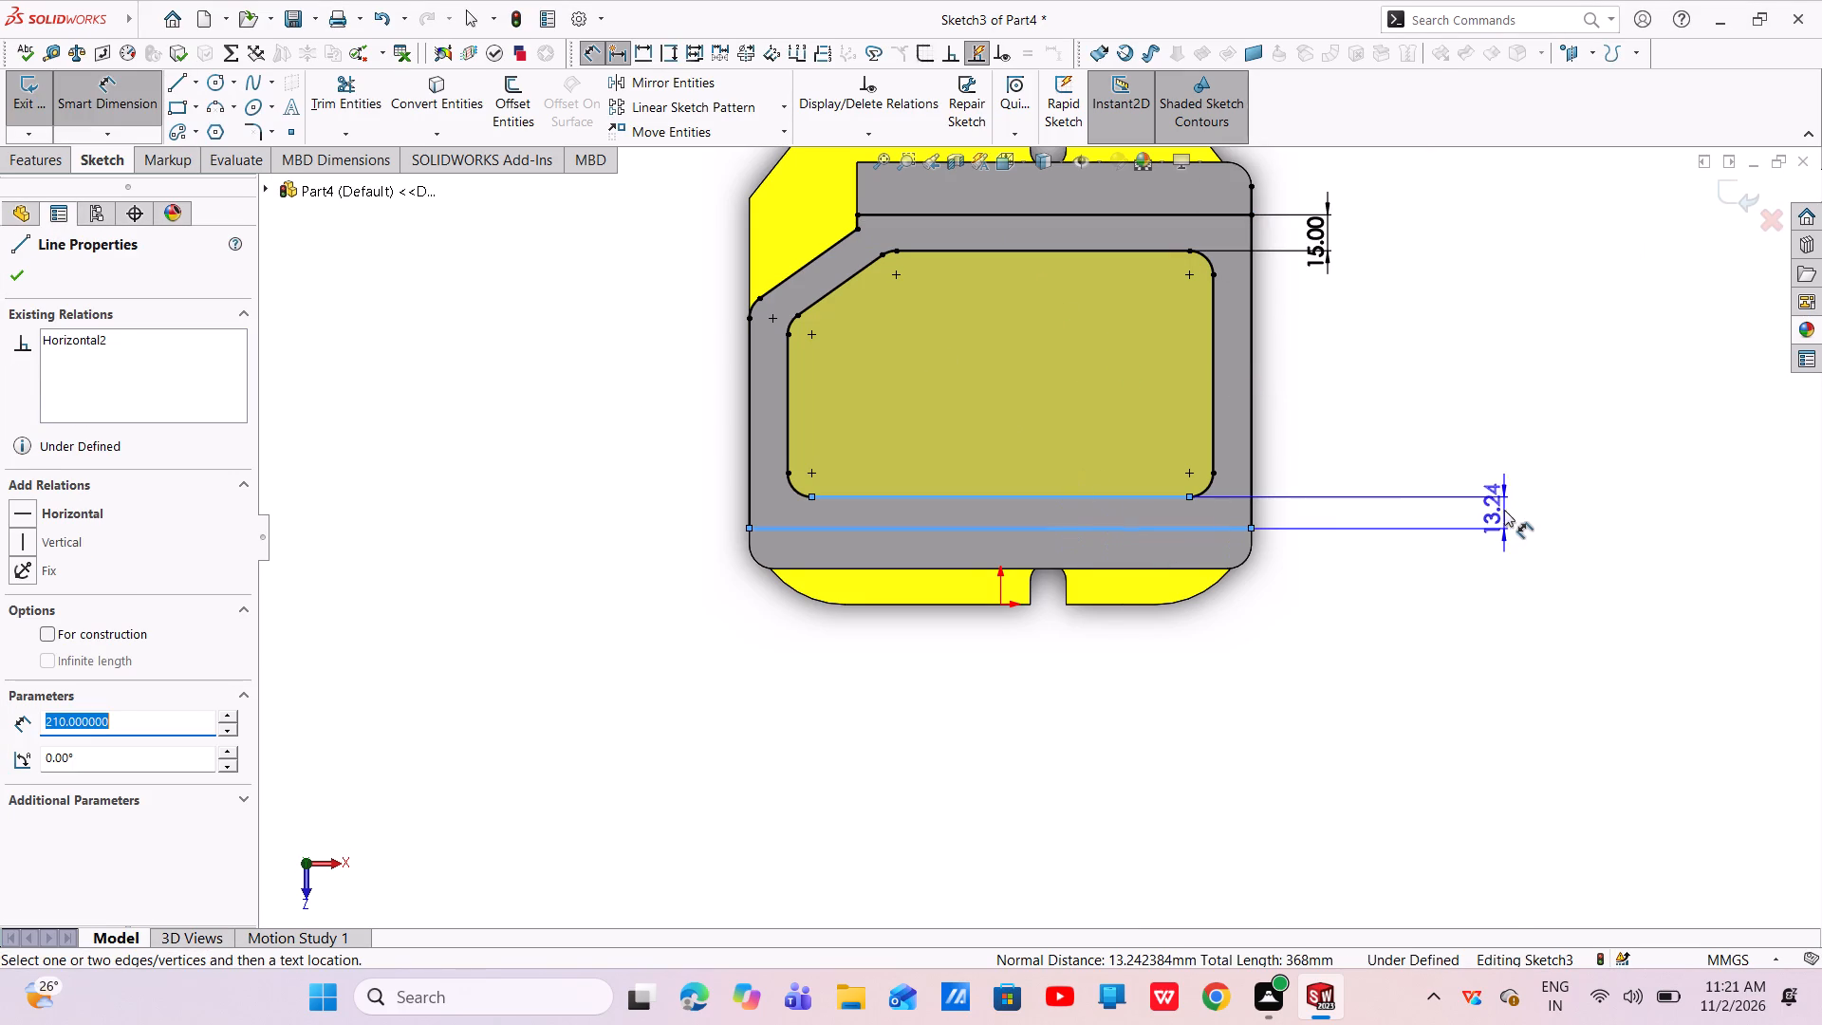
left_click(1503, 510)
key("BackSpace")
type("15")
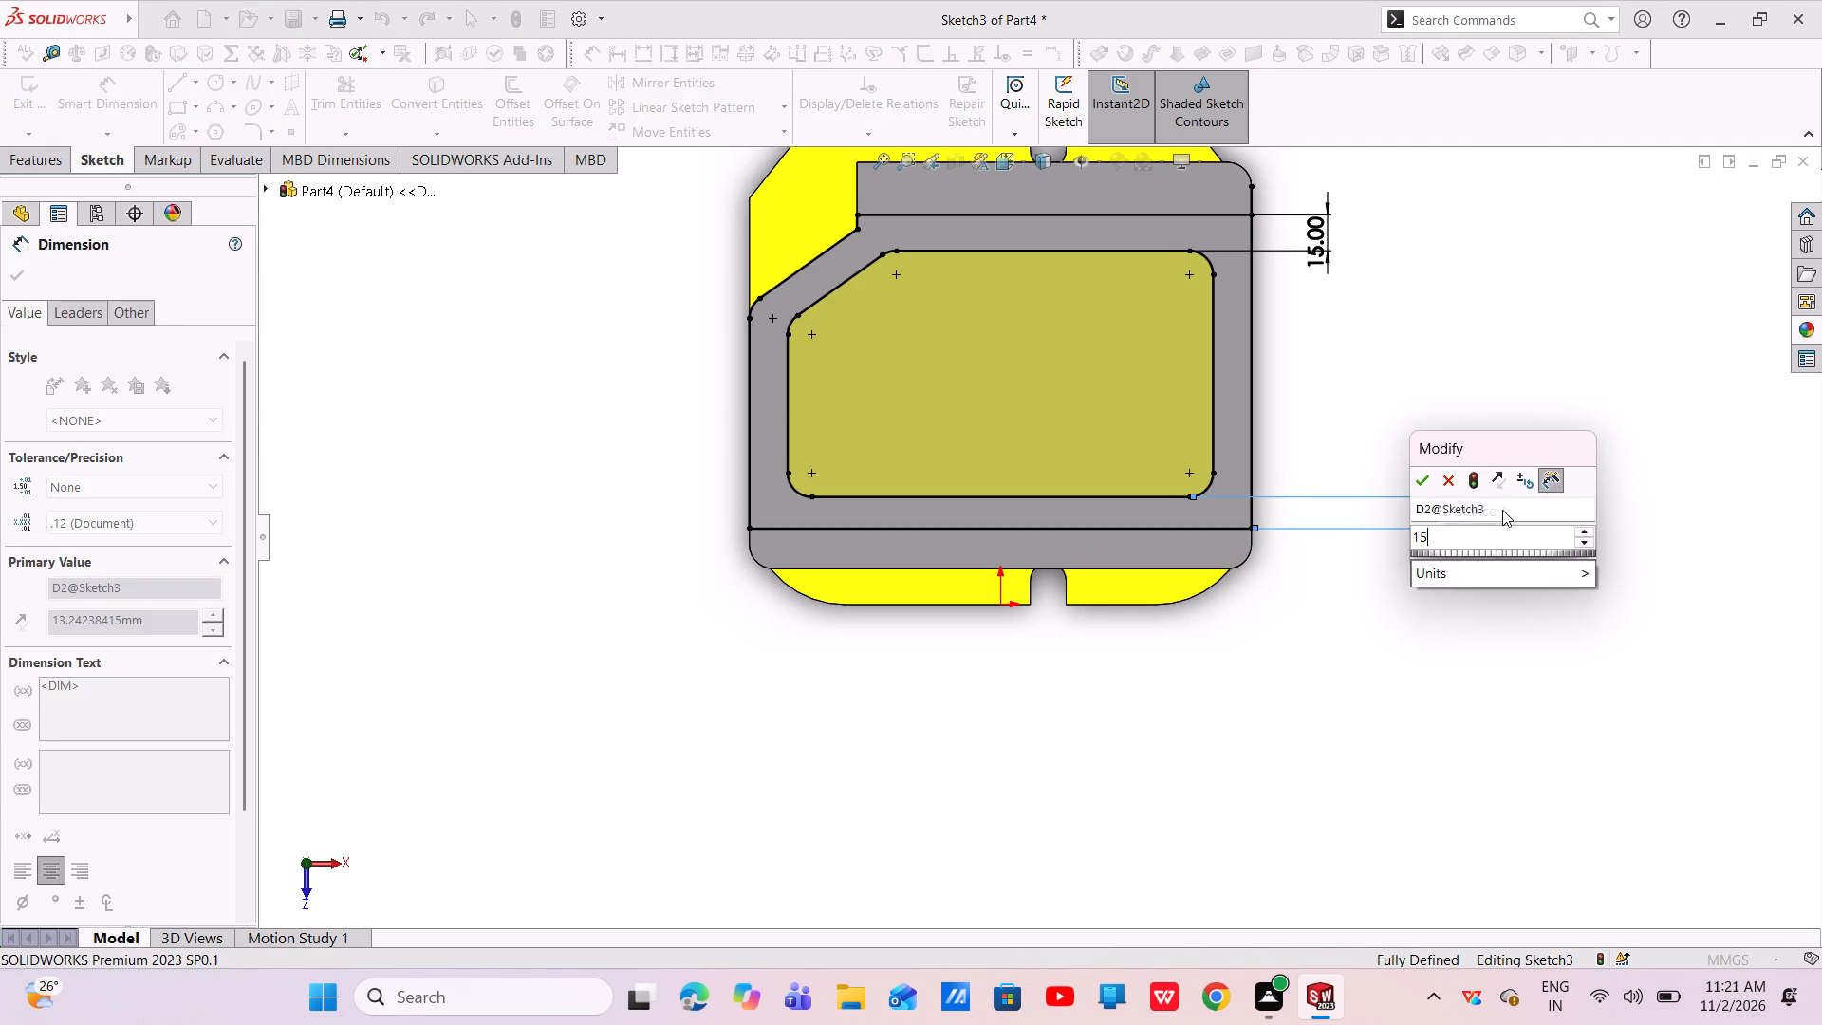
key("Return")
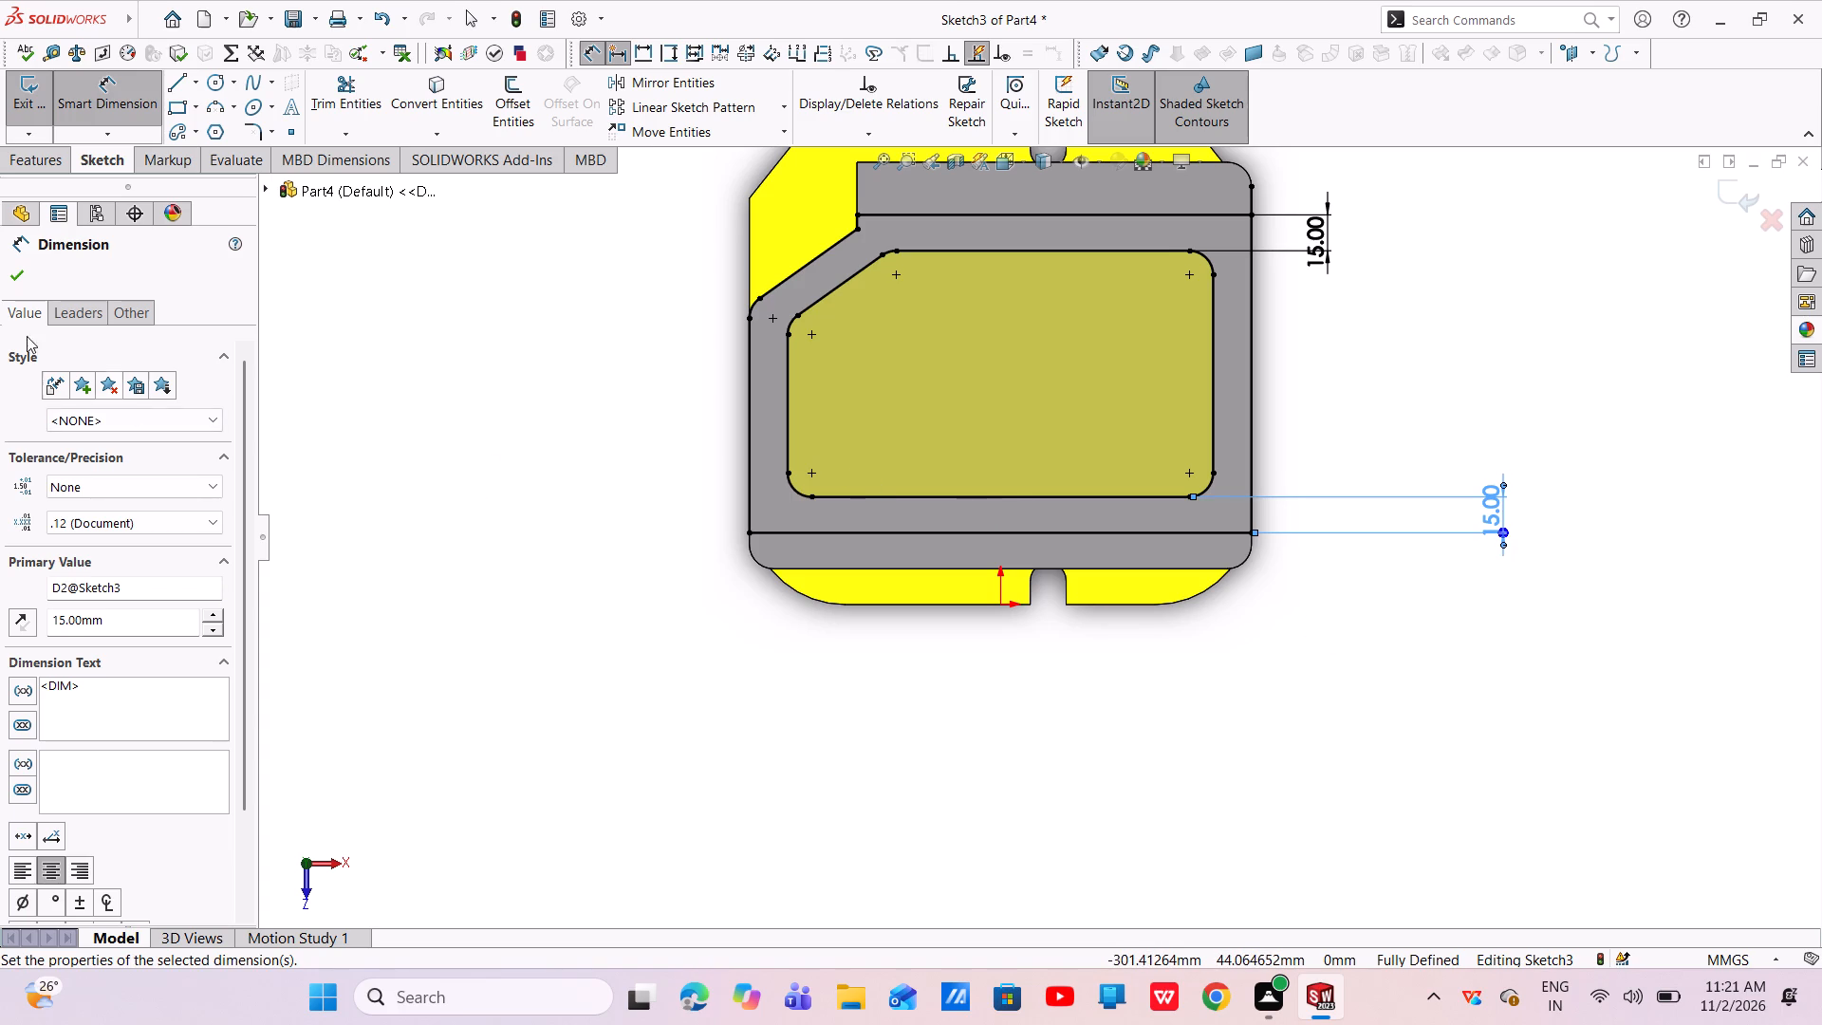
left_click(18, 279)
Apply 25 mm sketch fillets to the two lower outer corners of the profile.
left_click(251, 130)
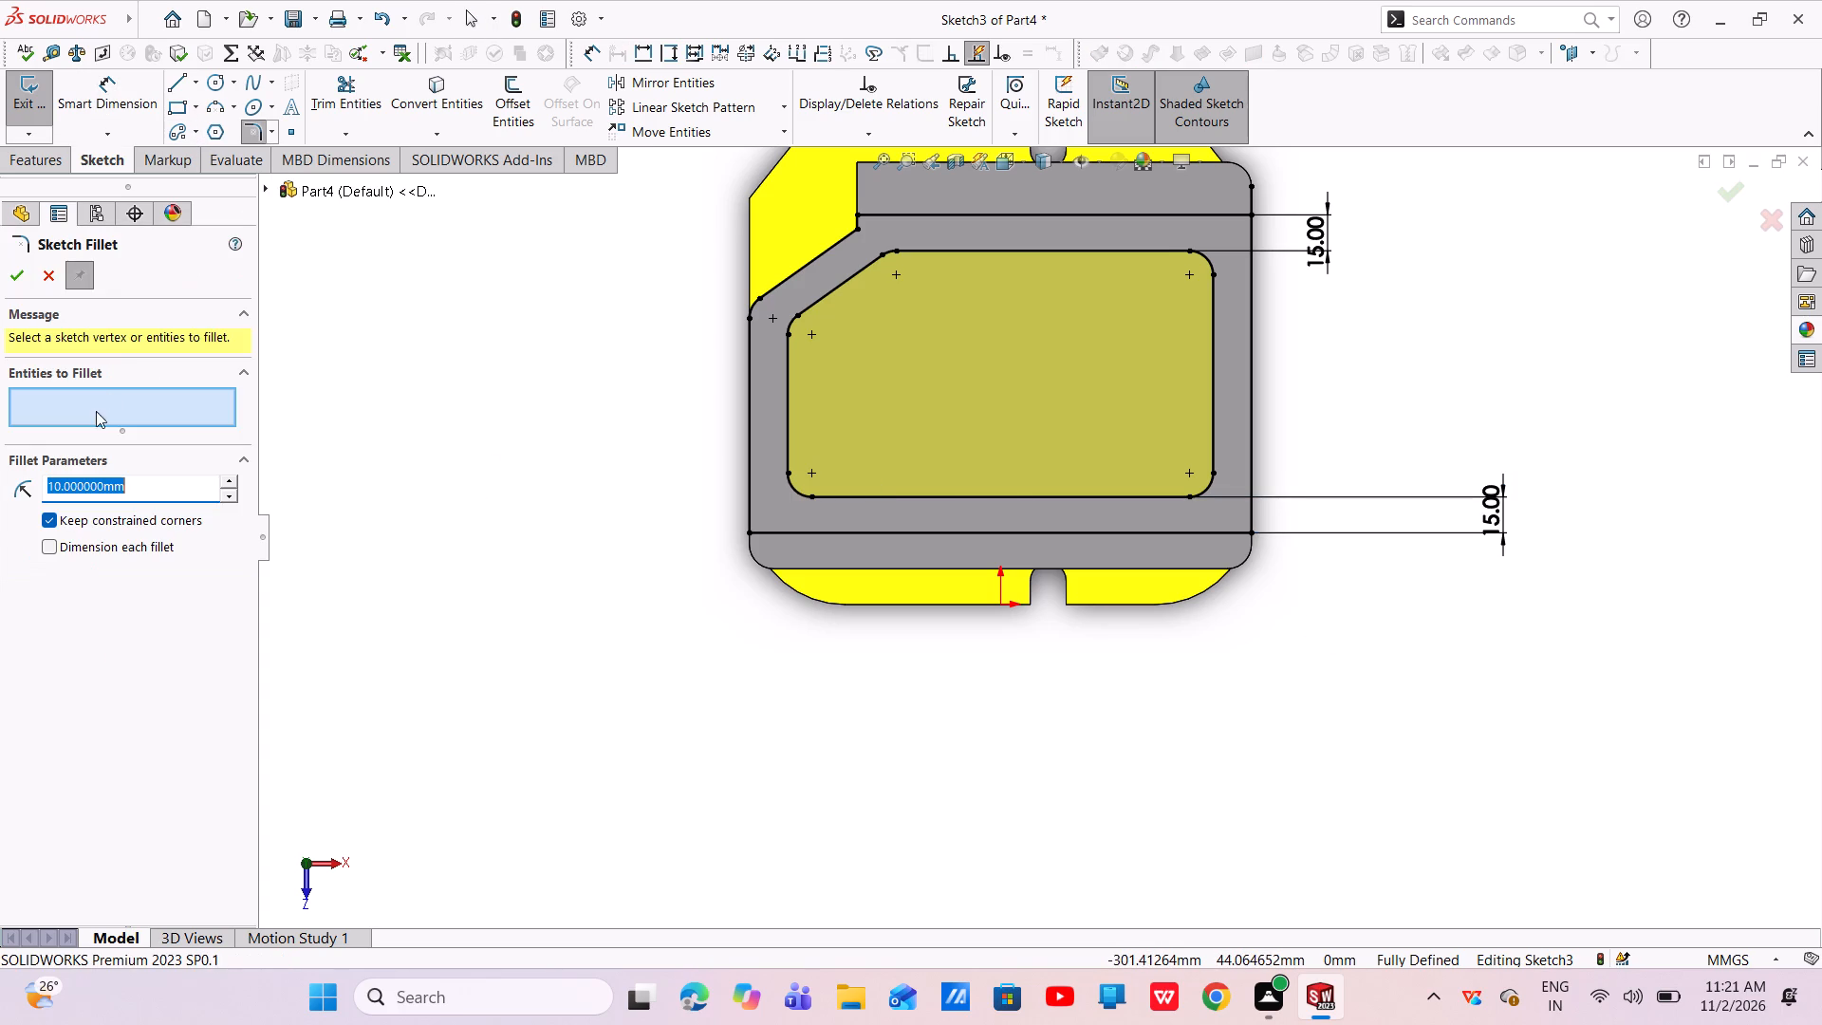
key("BackSpace")
type("25")
key("Return")
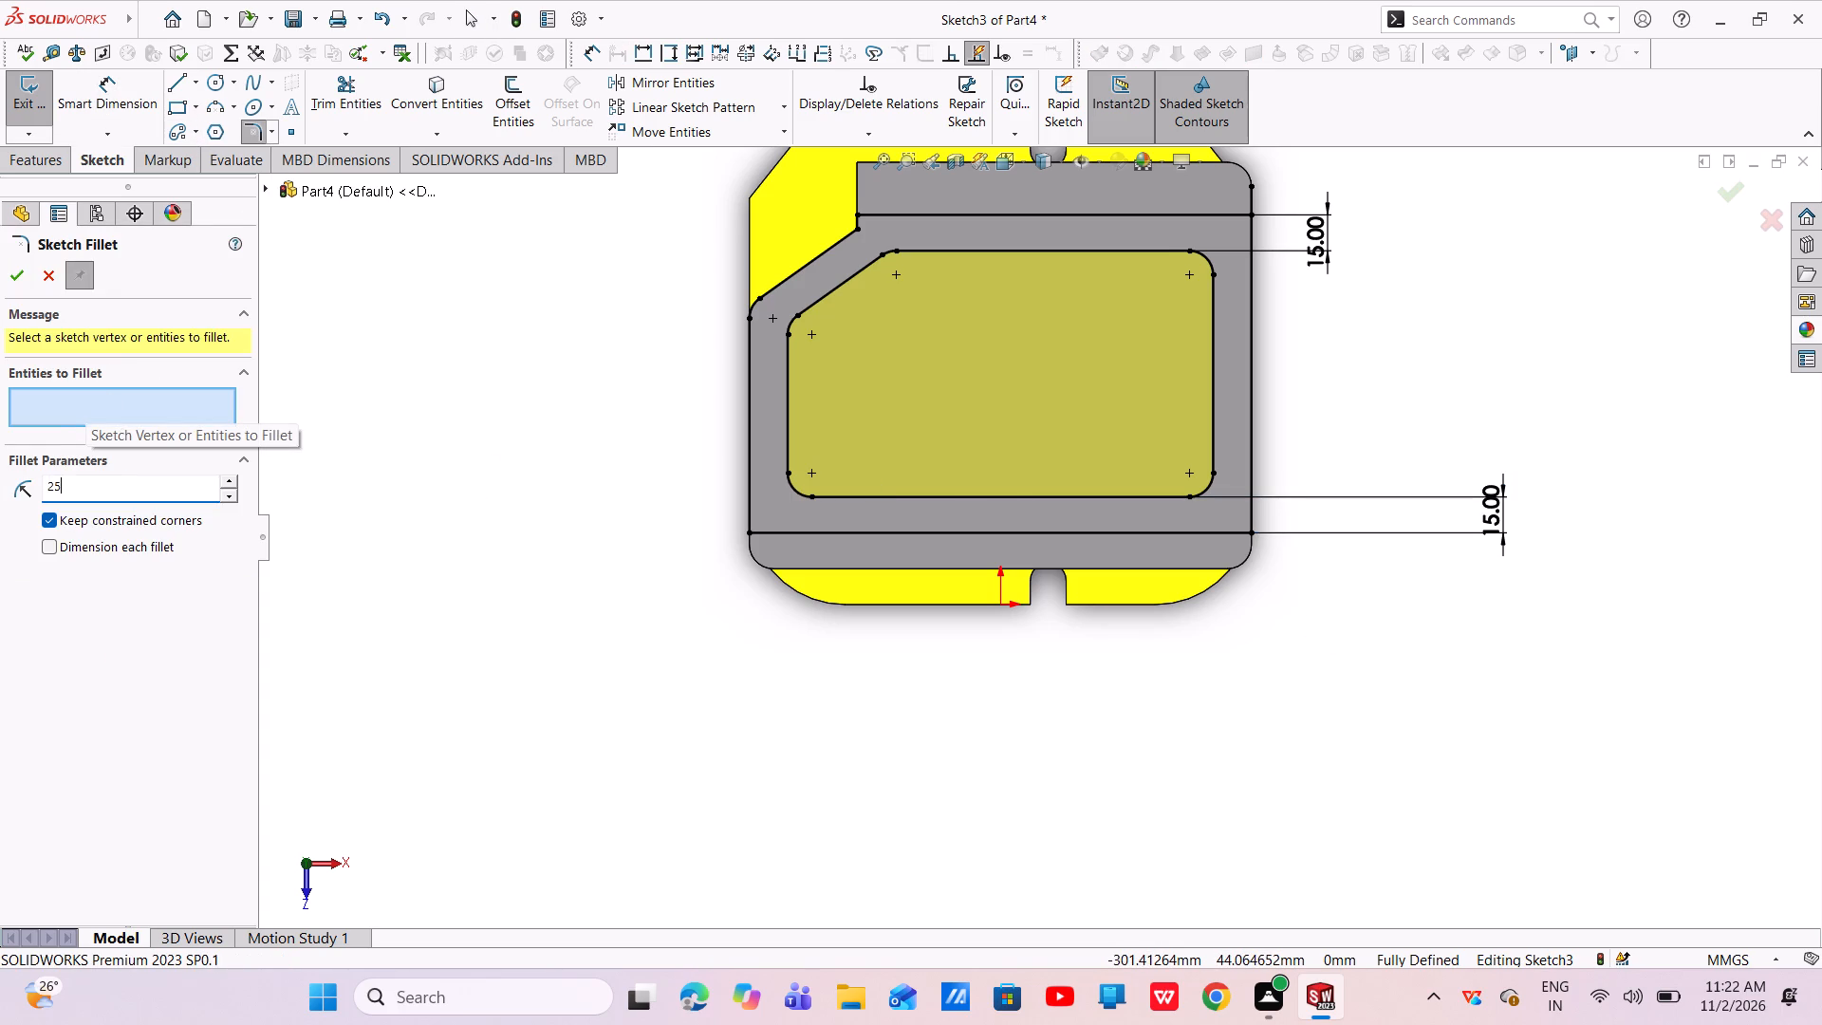
left_click(751, 530)
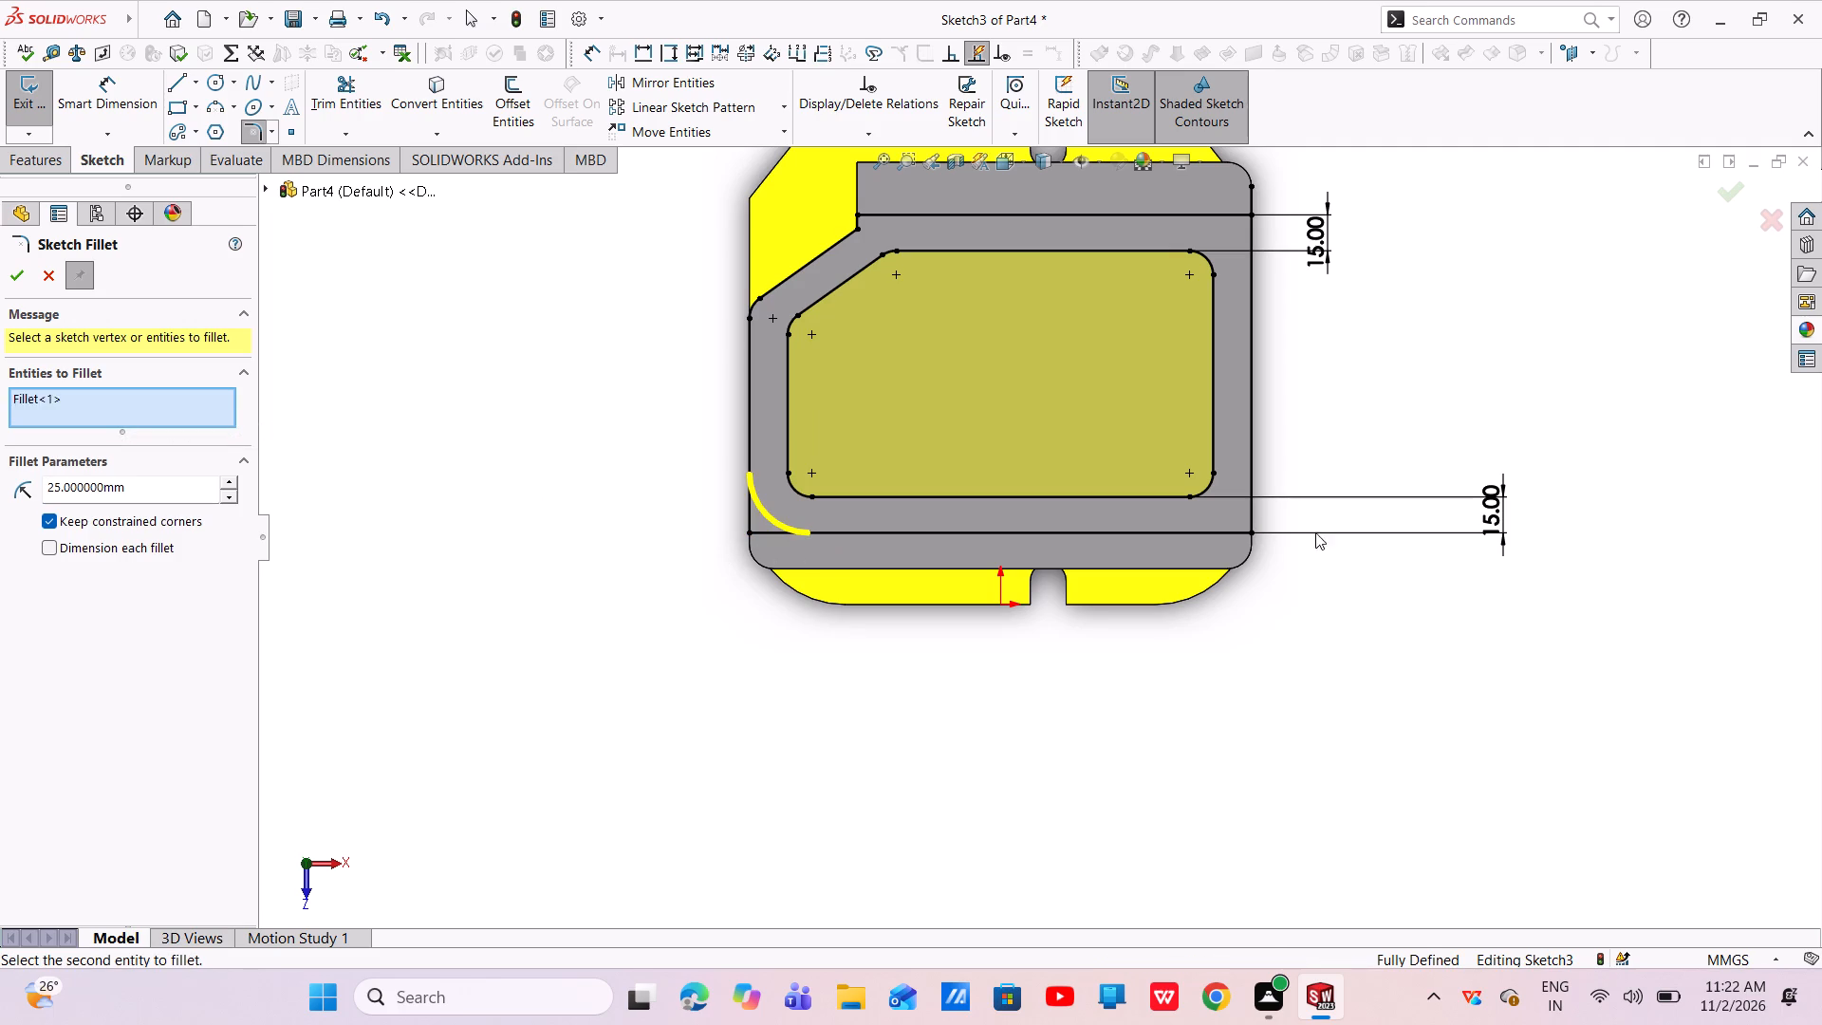
left_click(1252, 534)
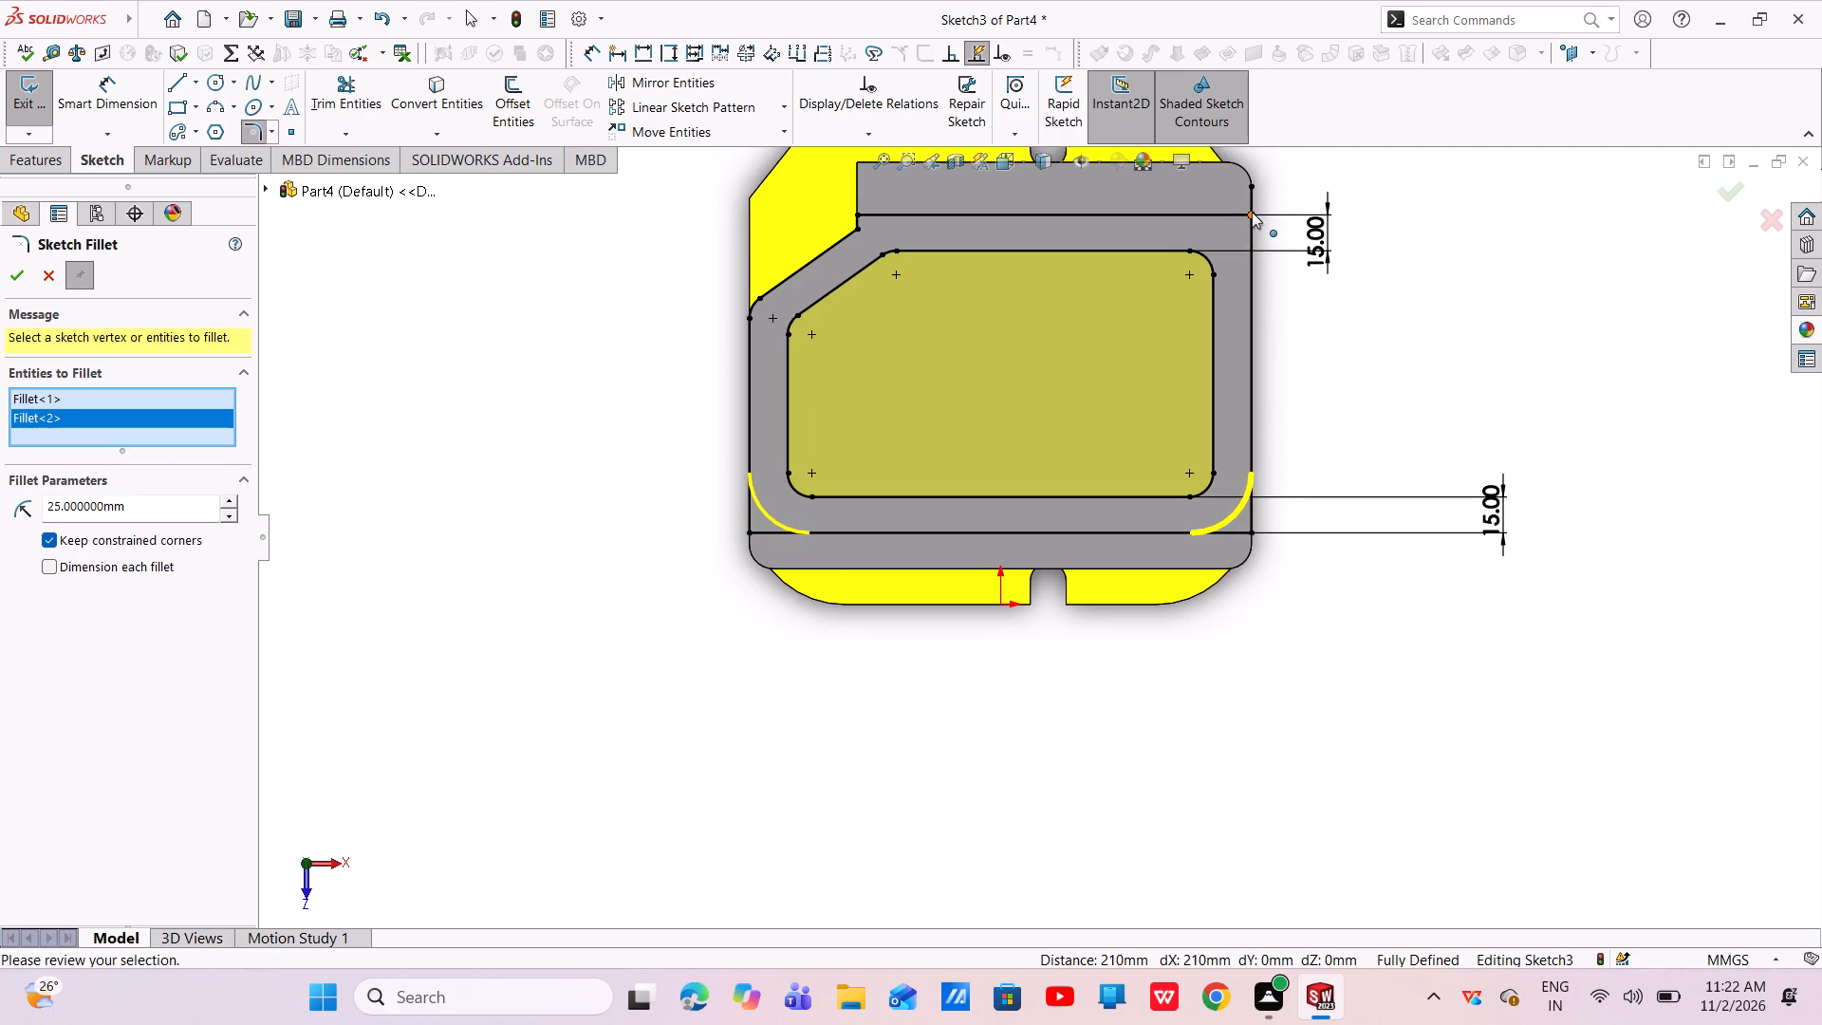
left_click(16, 275)
Trim the right side line's excess above the upper horizontal line, keeping the trimmed part as construction geometry.
left_click(339, 94)
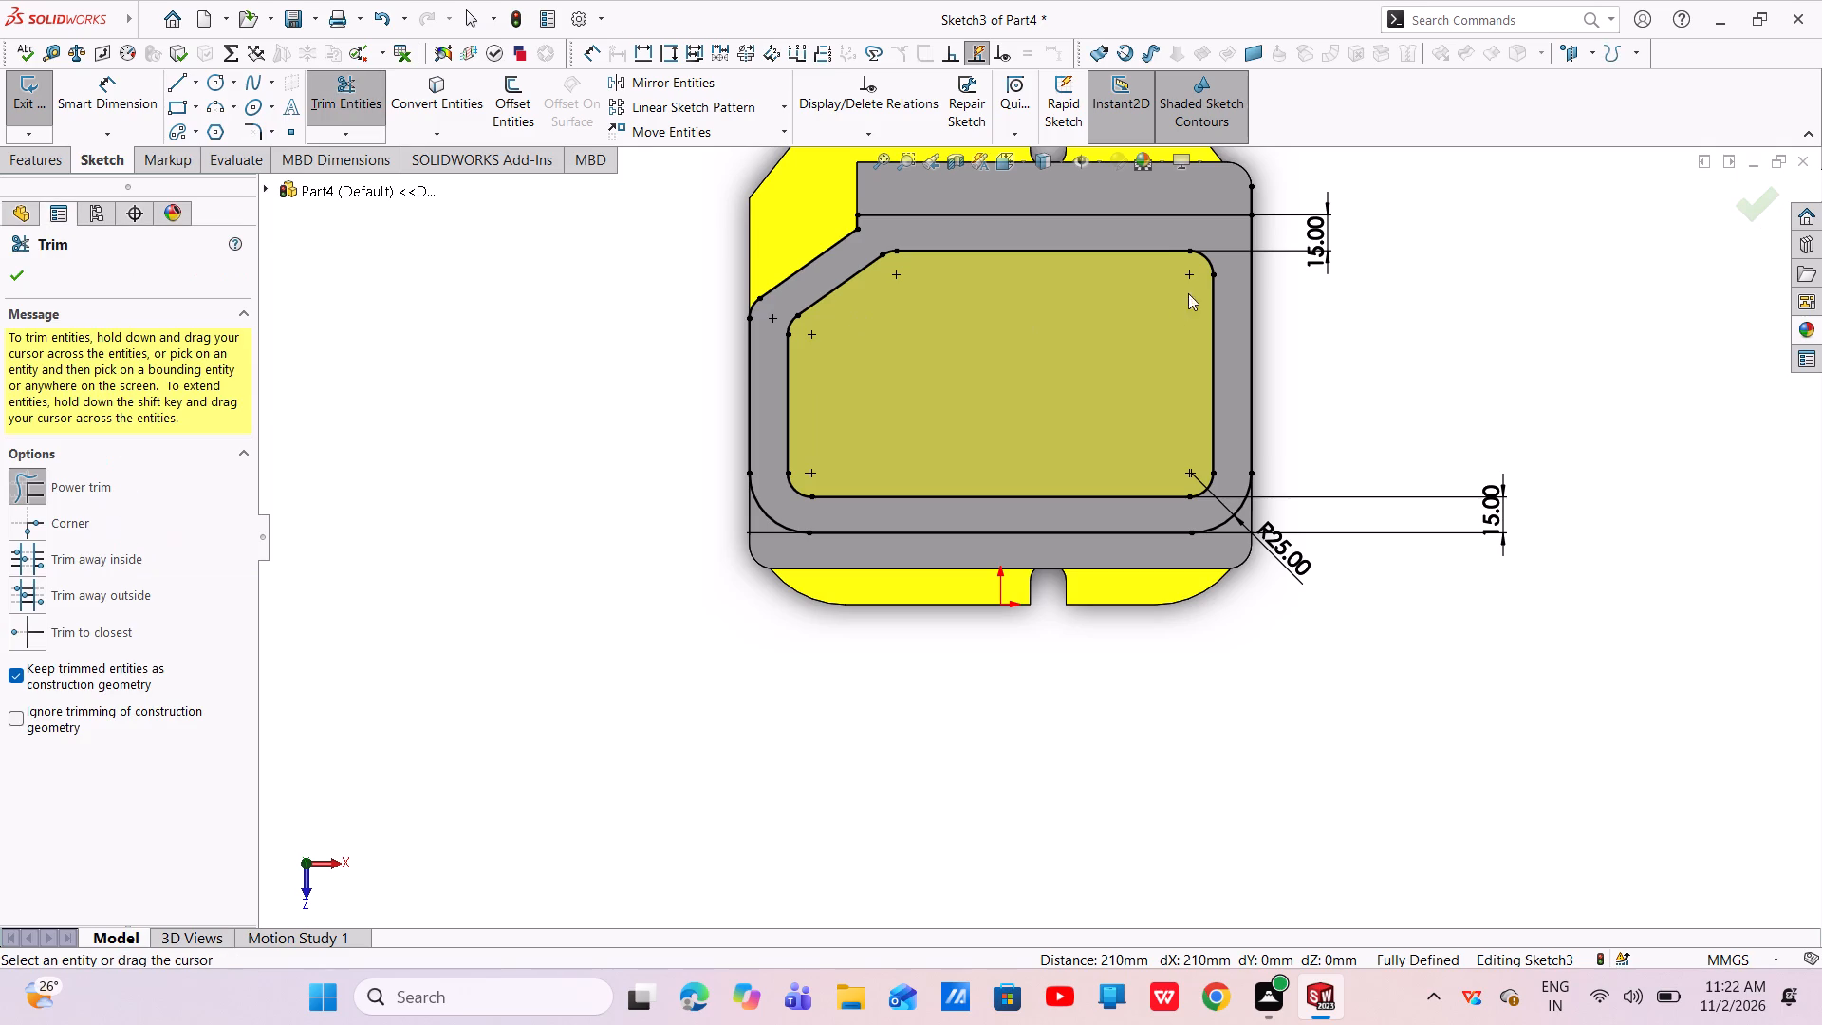
scroll(1277, 160, "down", 6)
left_click_drag(995, 463, 1141, 469)
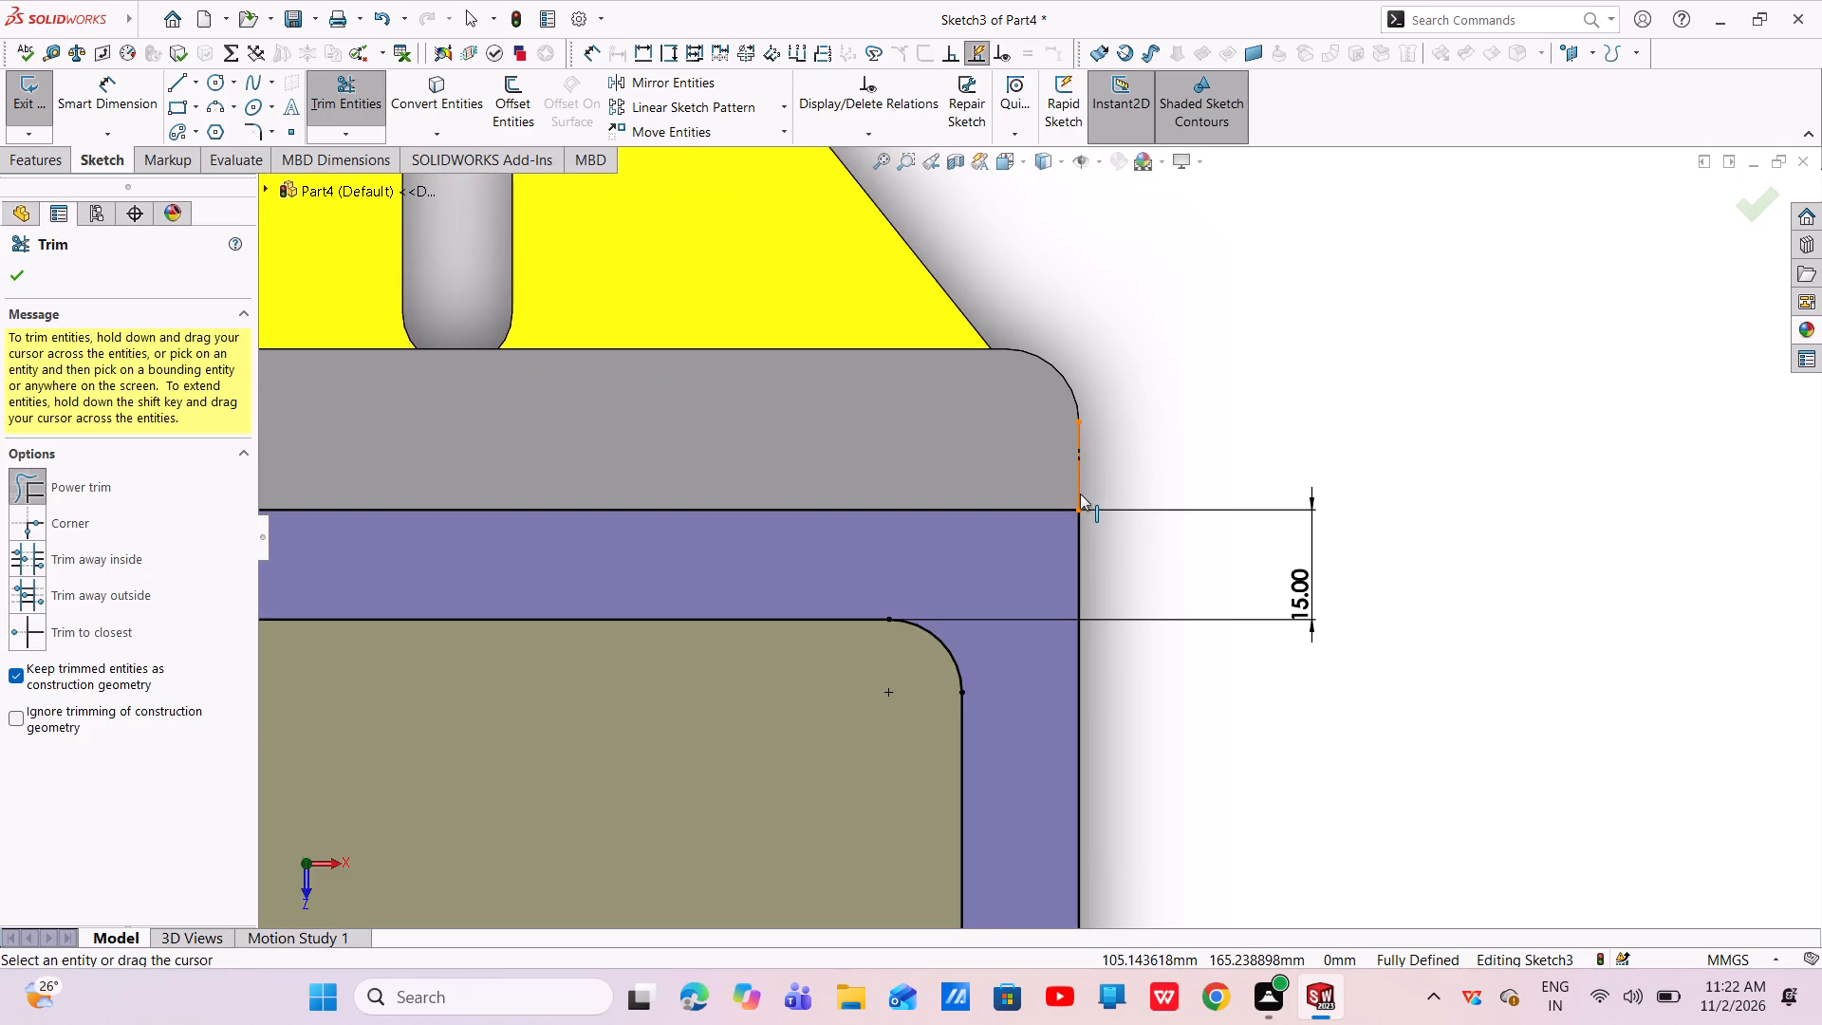
scroll(1080, 494, "up", 4)
scroll(1054, 603, "up", 3)
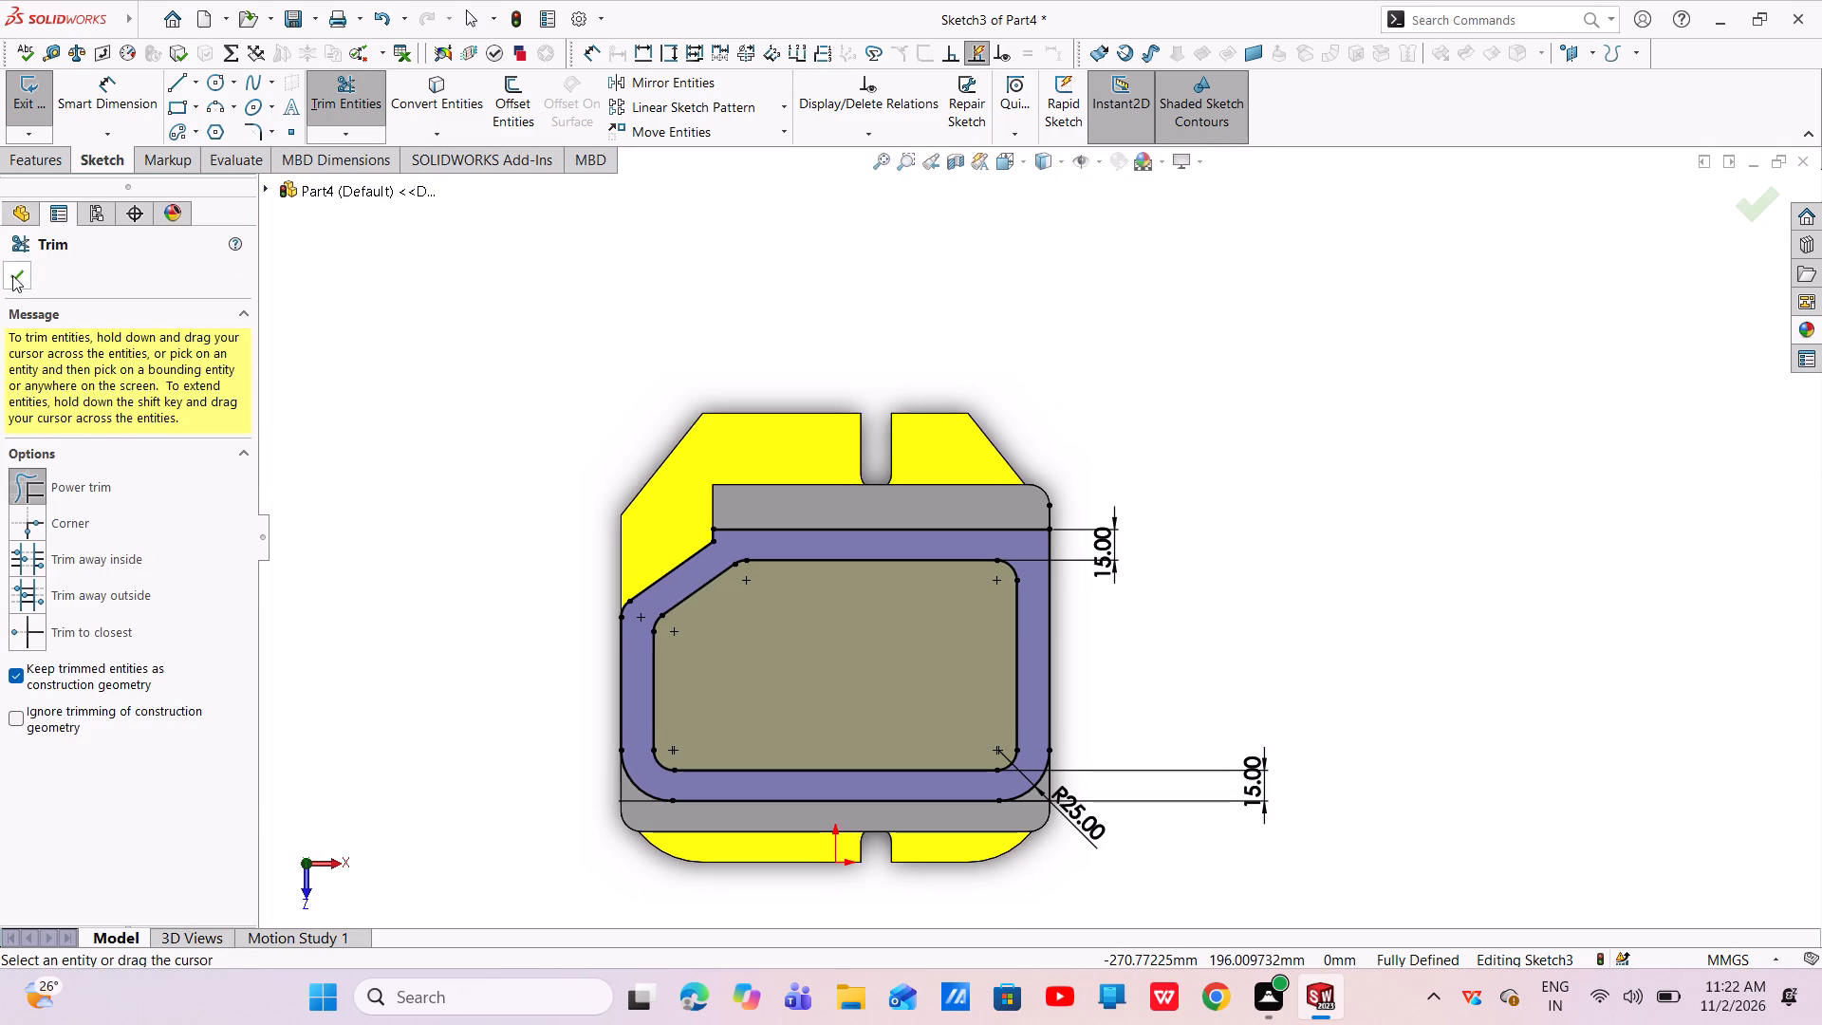
left_click(14, 274)
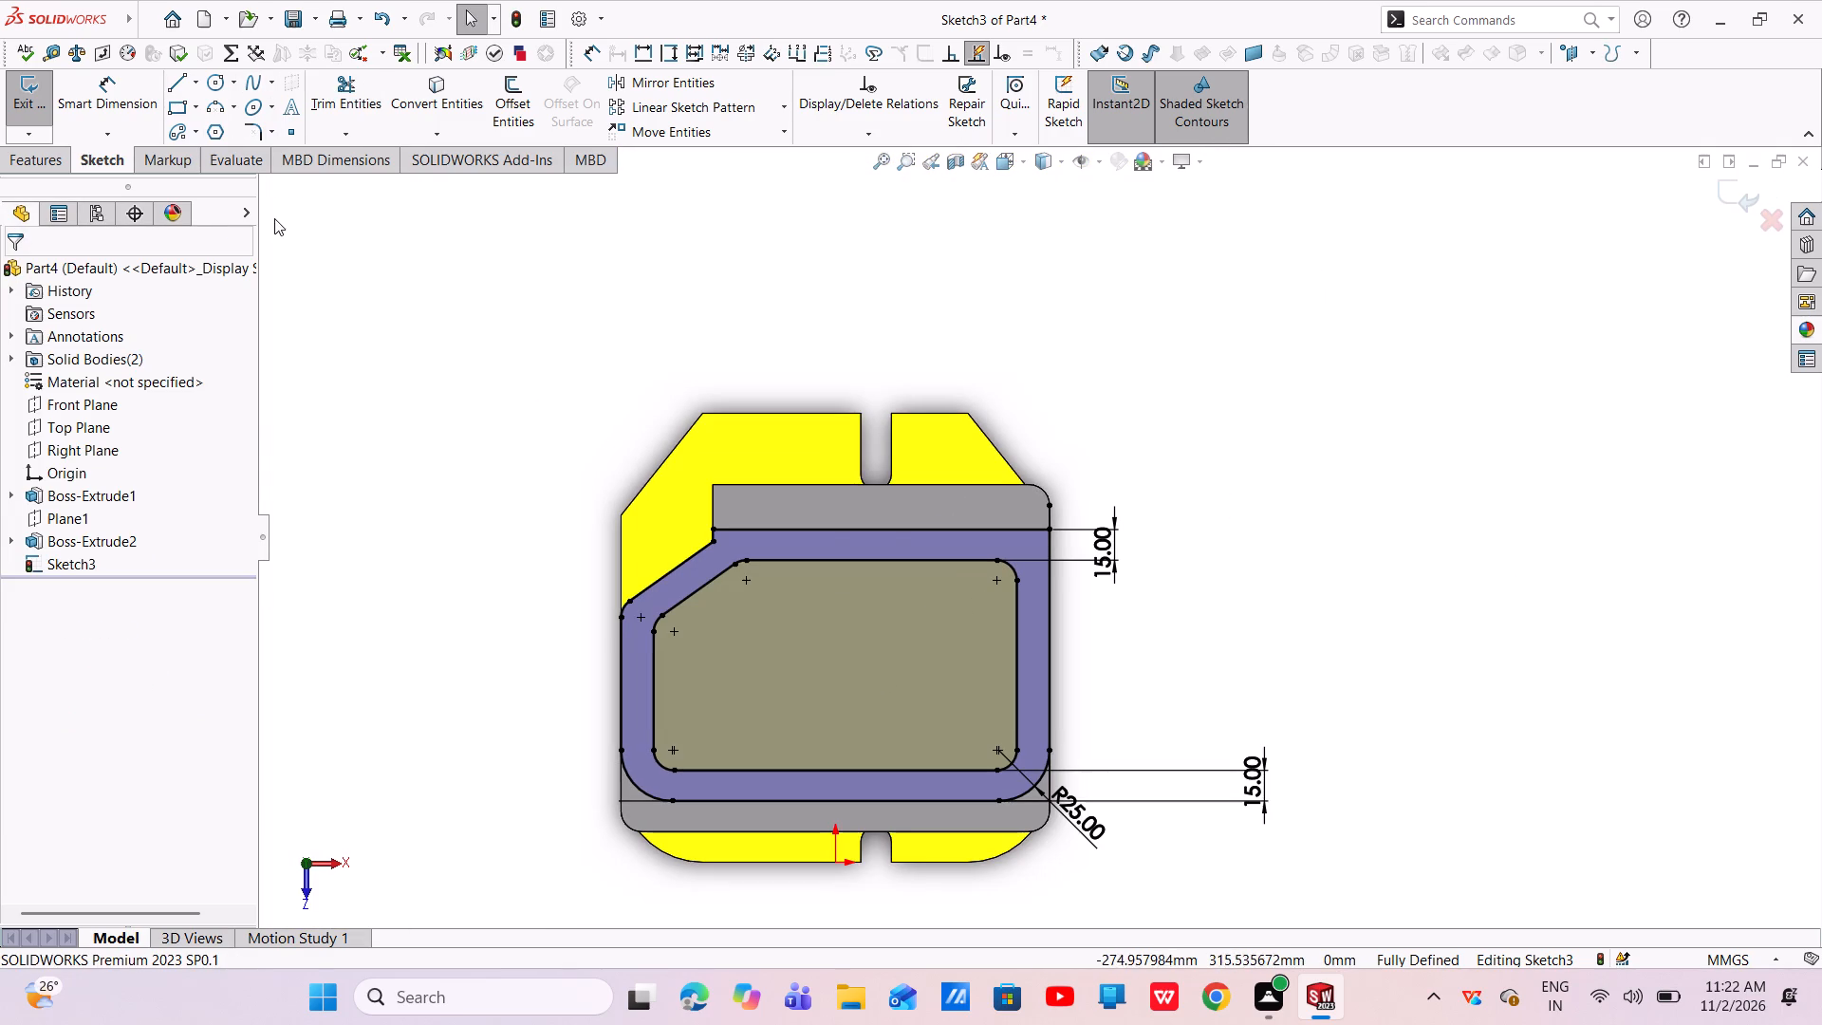
Apply a 25 mm sketch fillet to the upper-right outer corner of the profile.
left_click(272, 136)
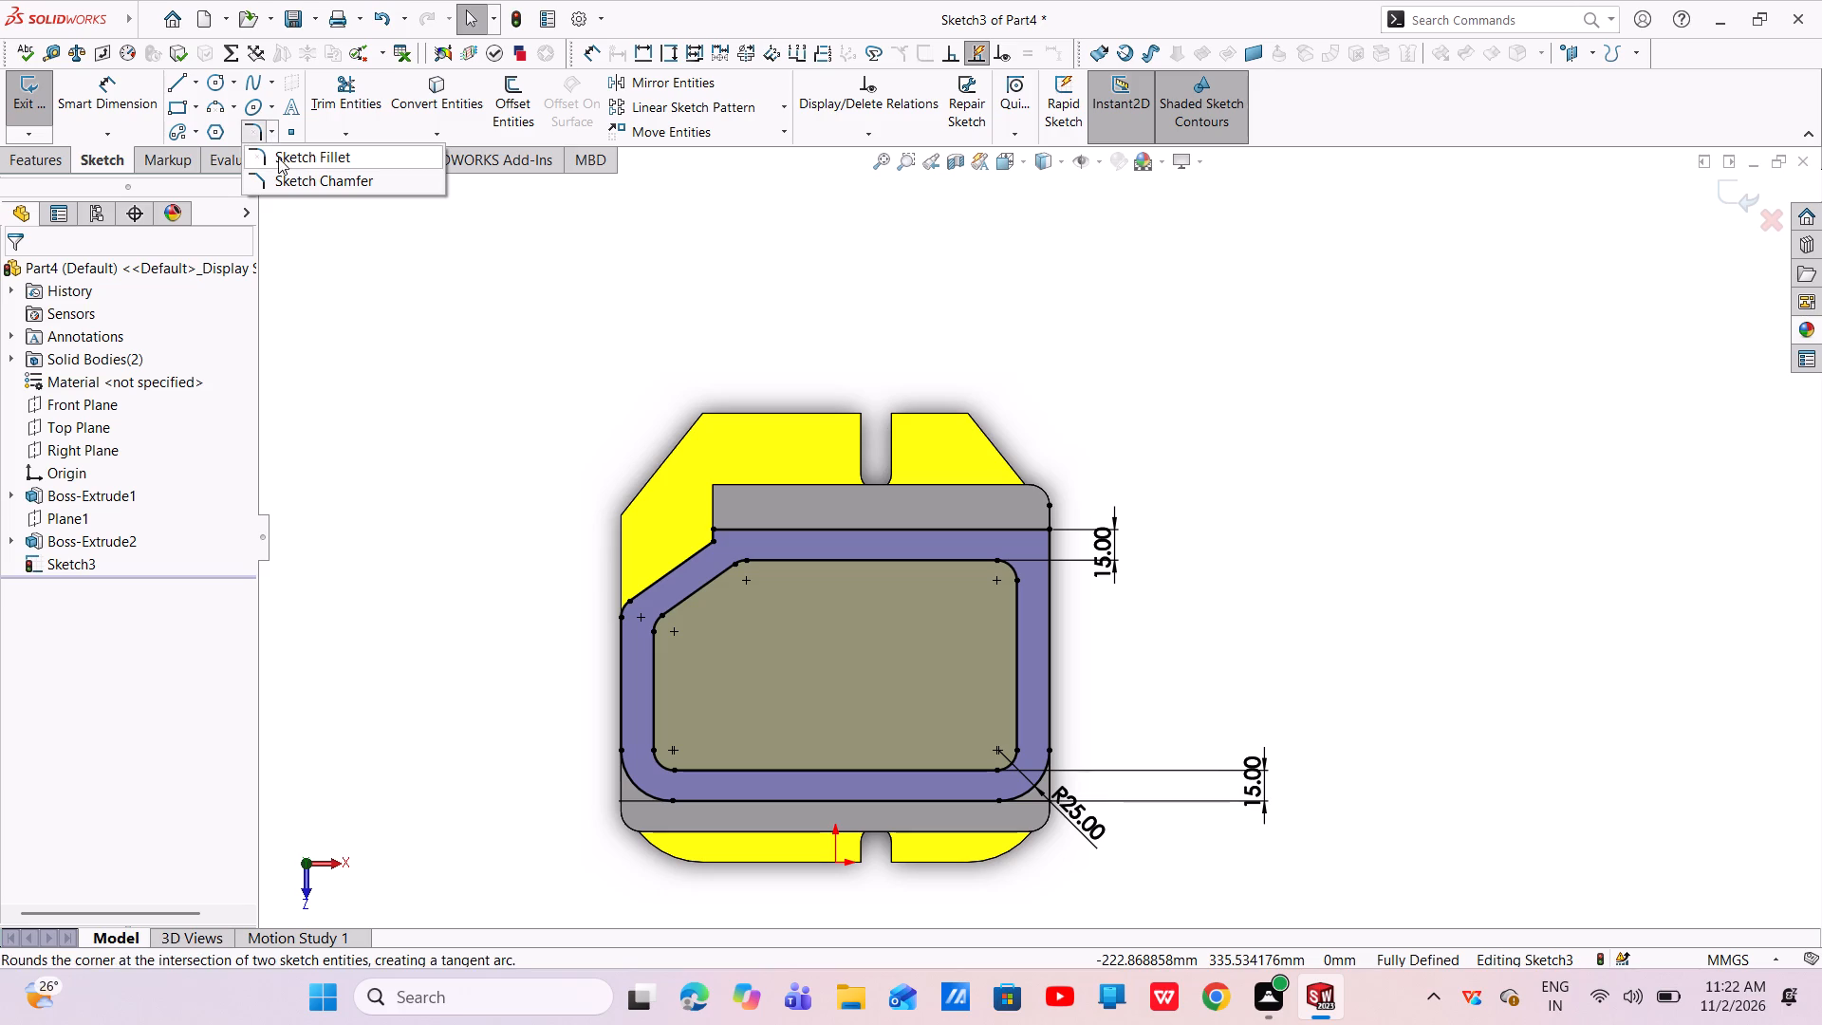
left_click(279, 160)
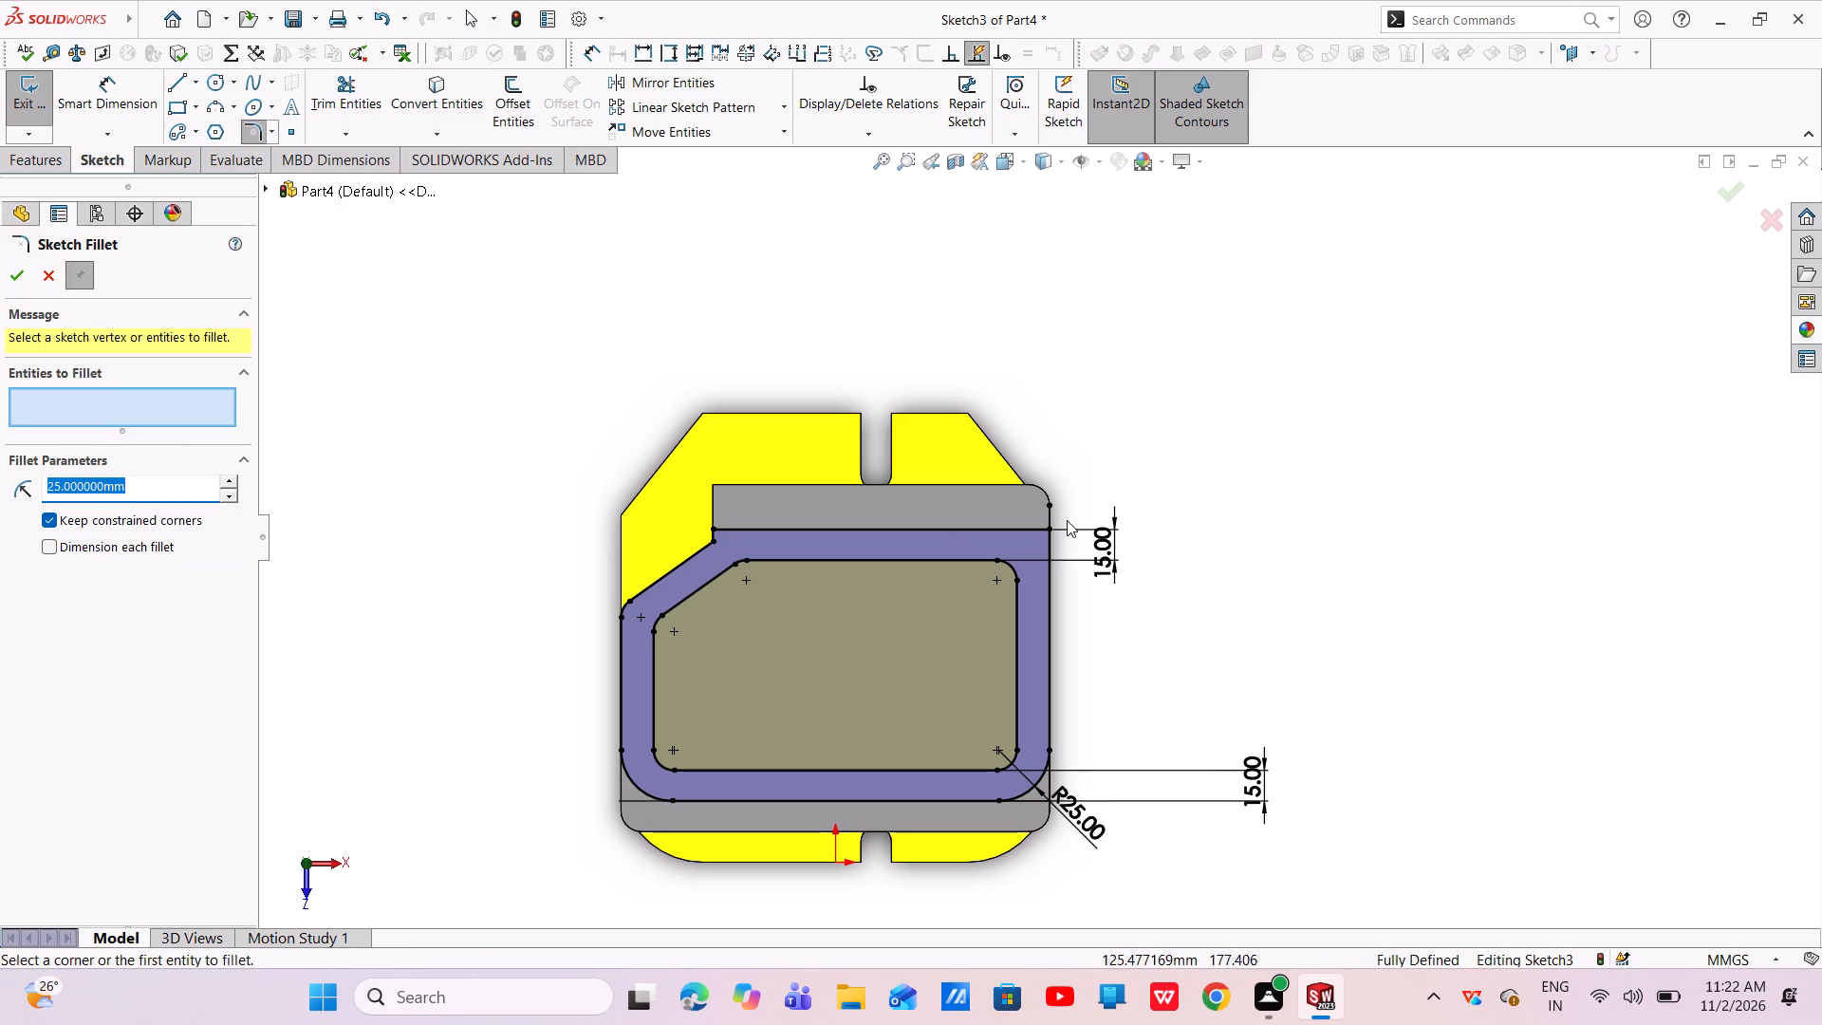
left_click(1046, 531)
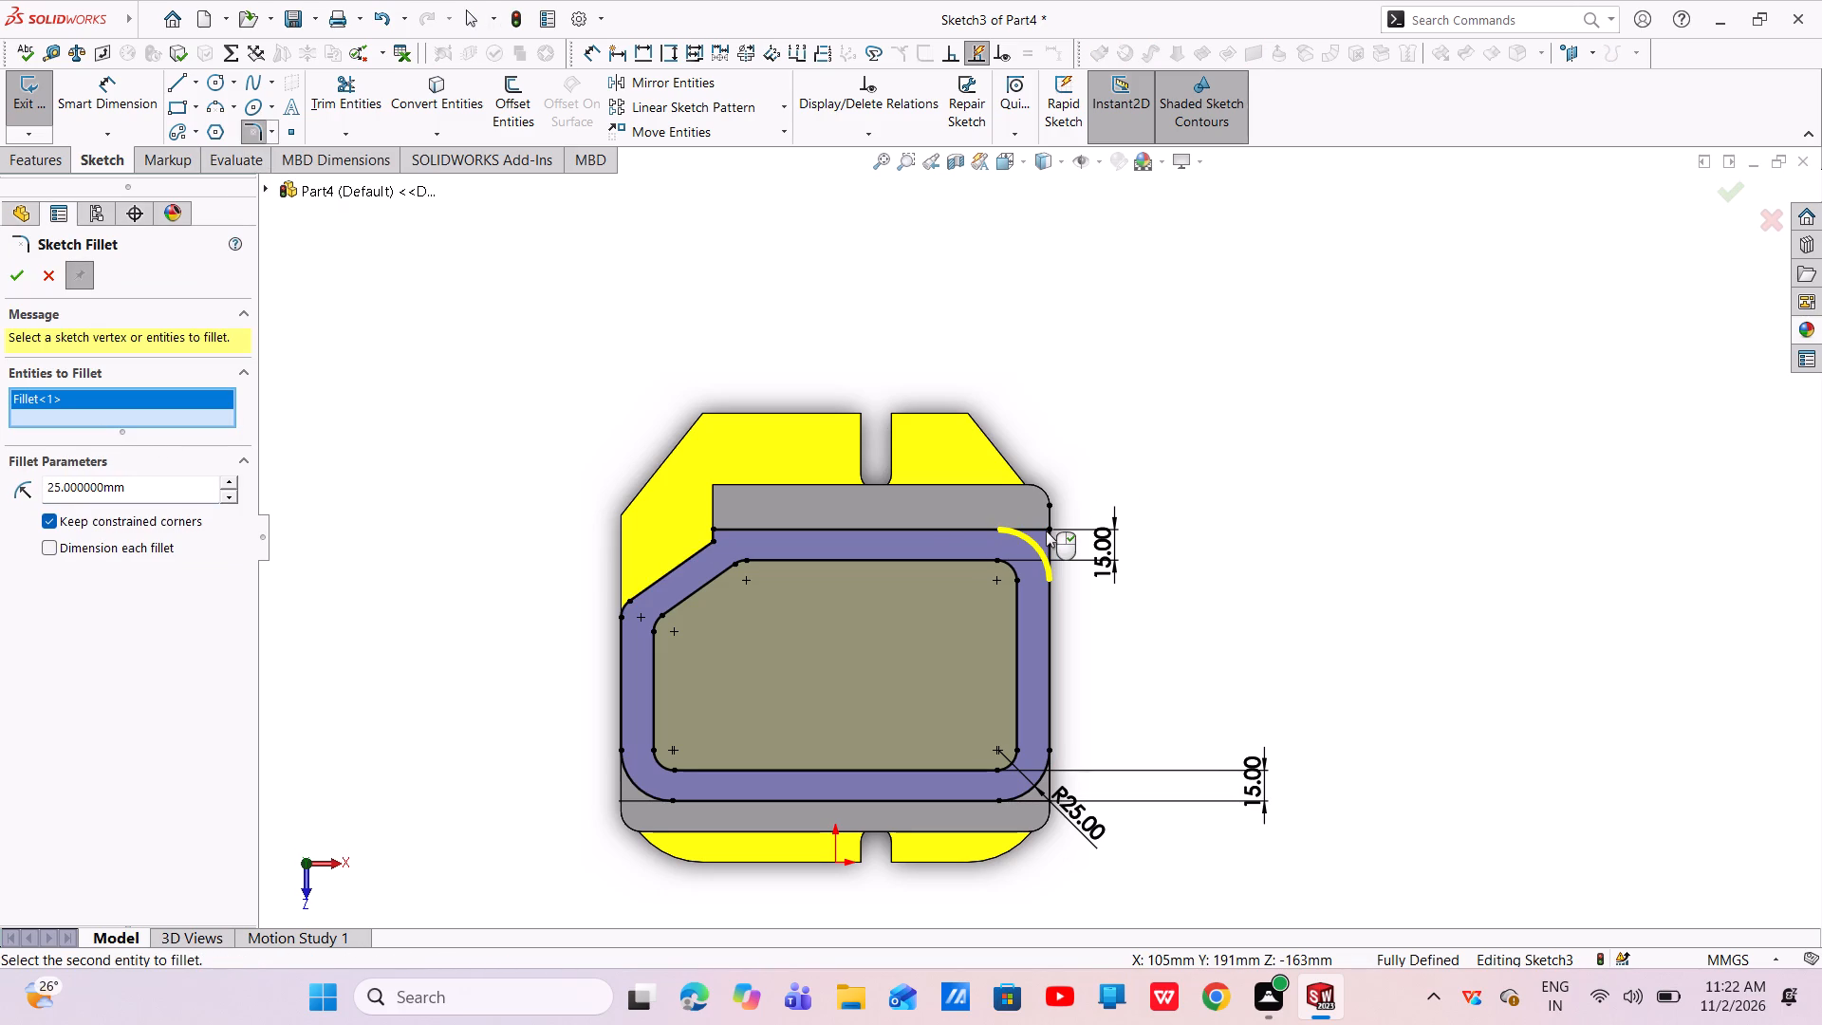
right_click(1046, 531)
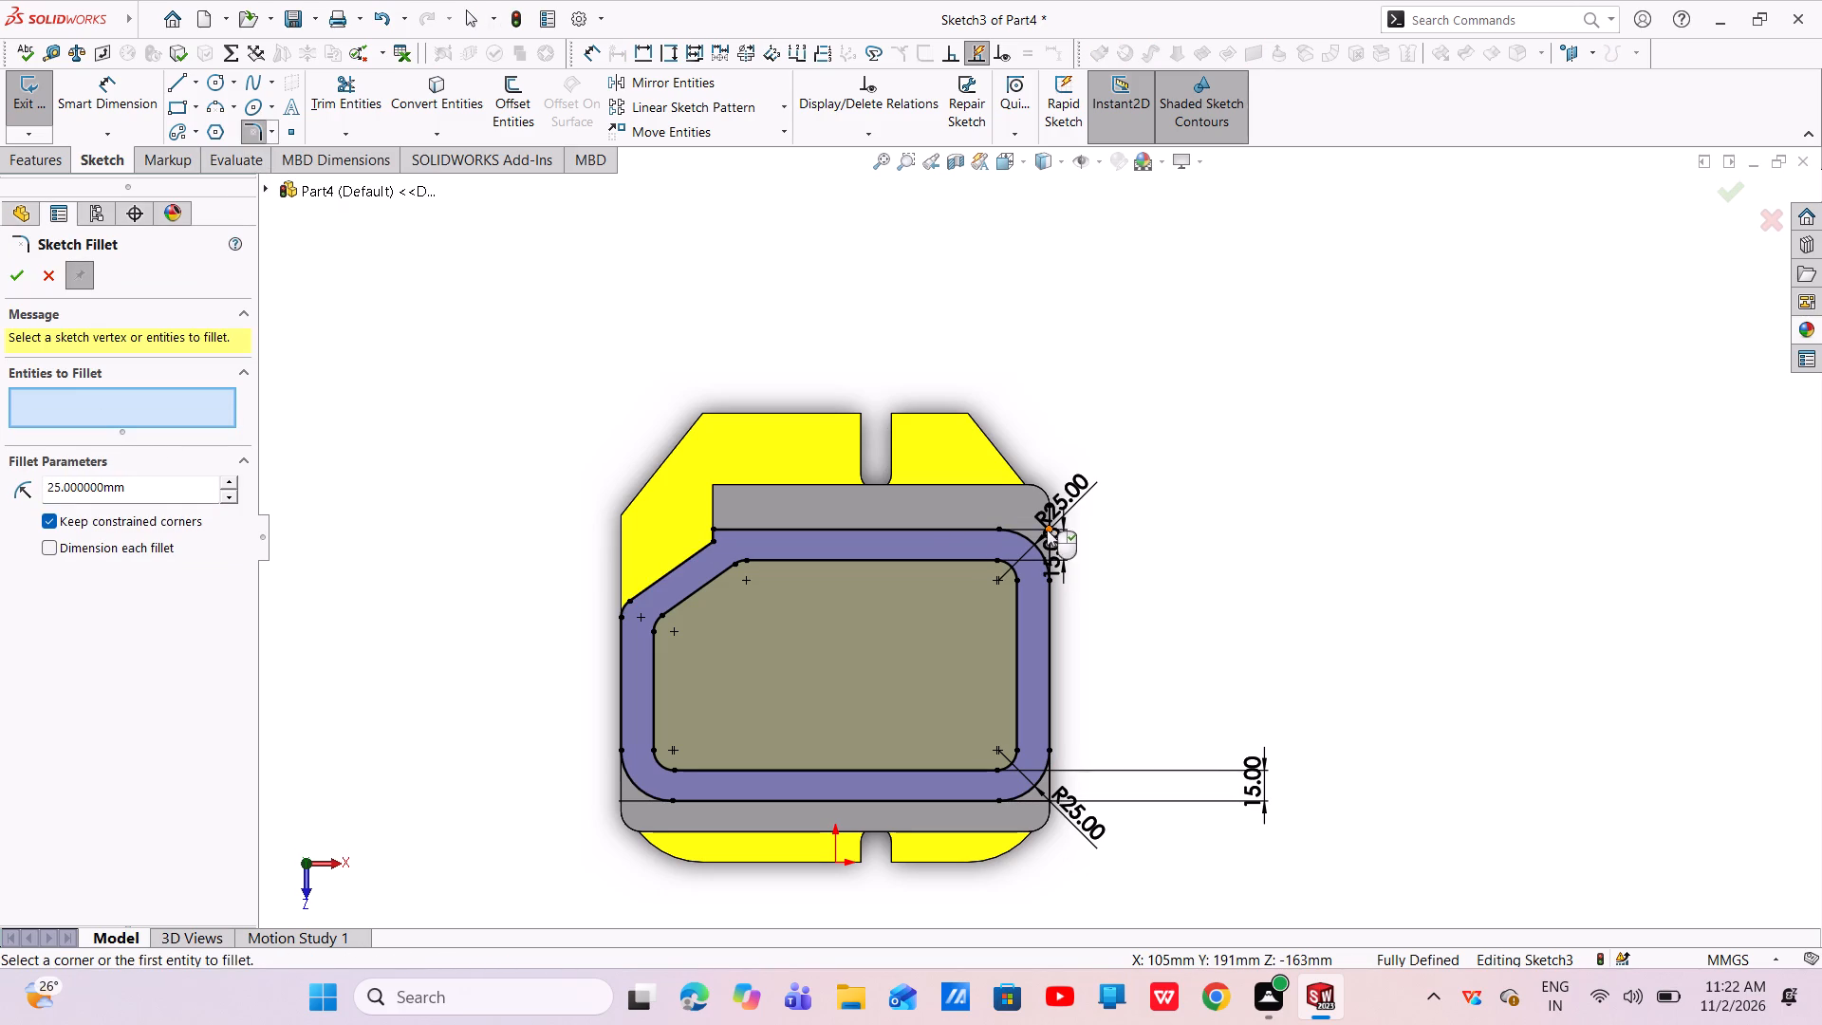
right_click(1191, 514)
left_click(1133, 465)
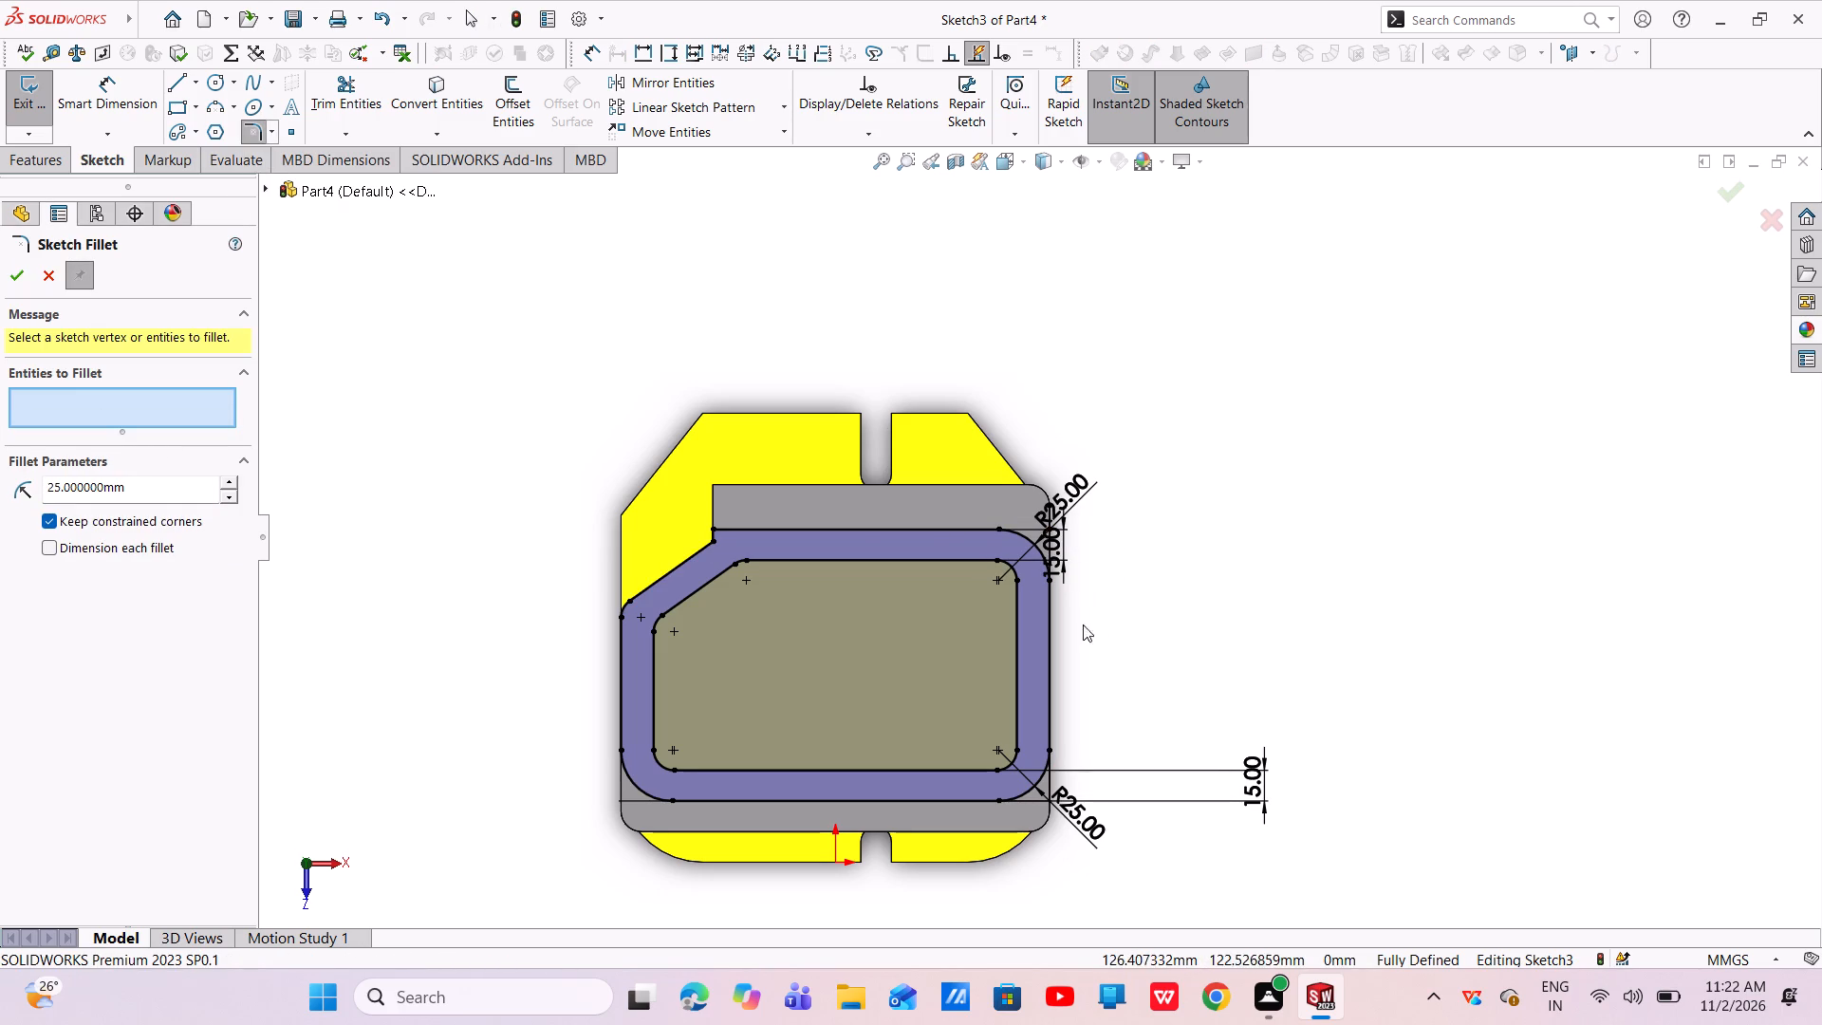
left_click(19, 279)
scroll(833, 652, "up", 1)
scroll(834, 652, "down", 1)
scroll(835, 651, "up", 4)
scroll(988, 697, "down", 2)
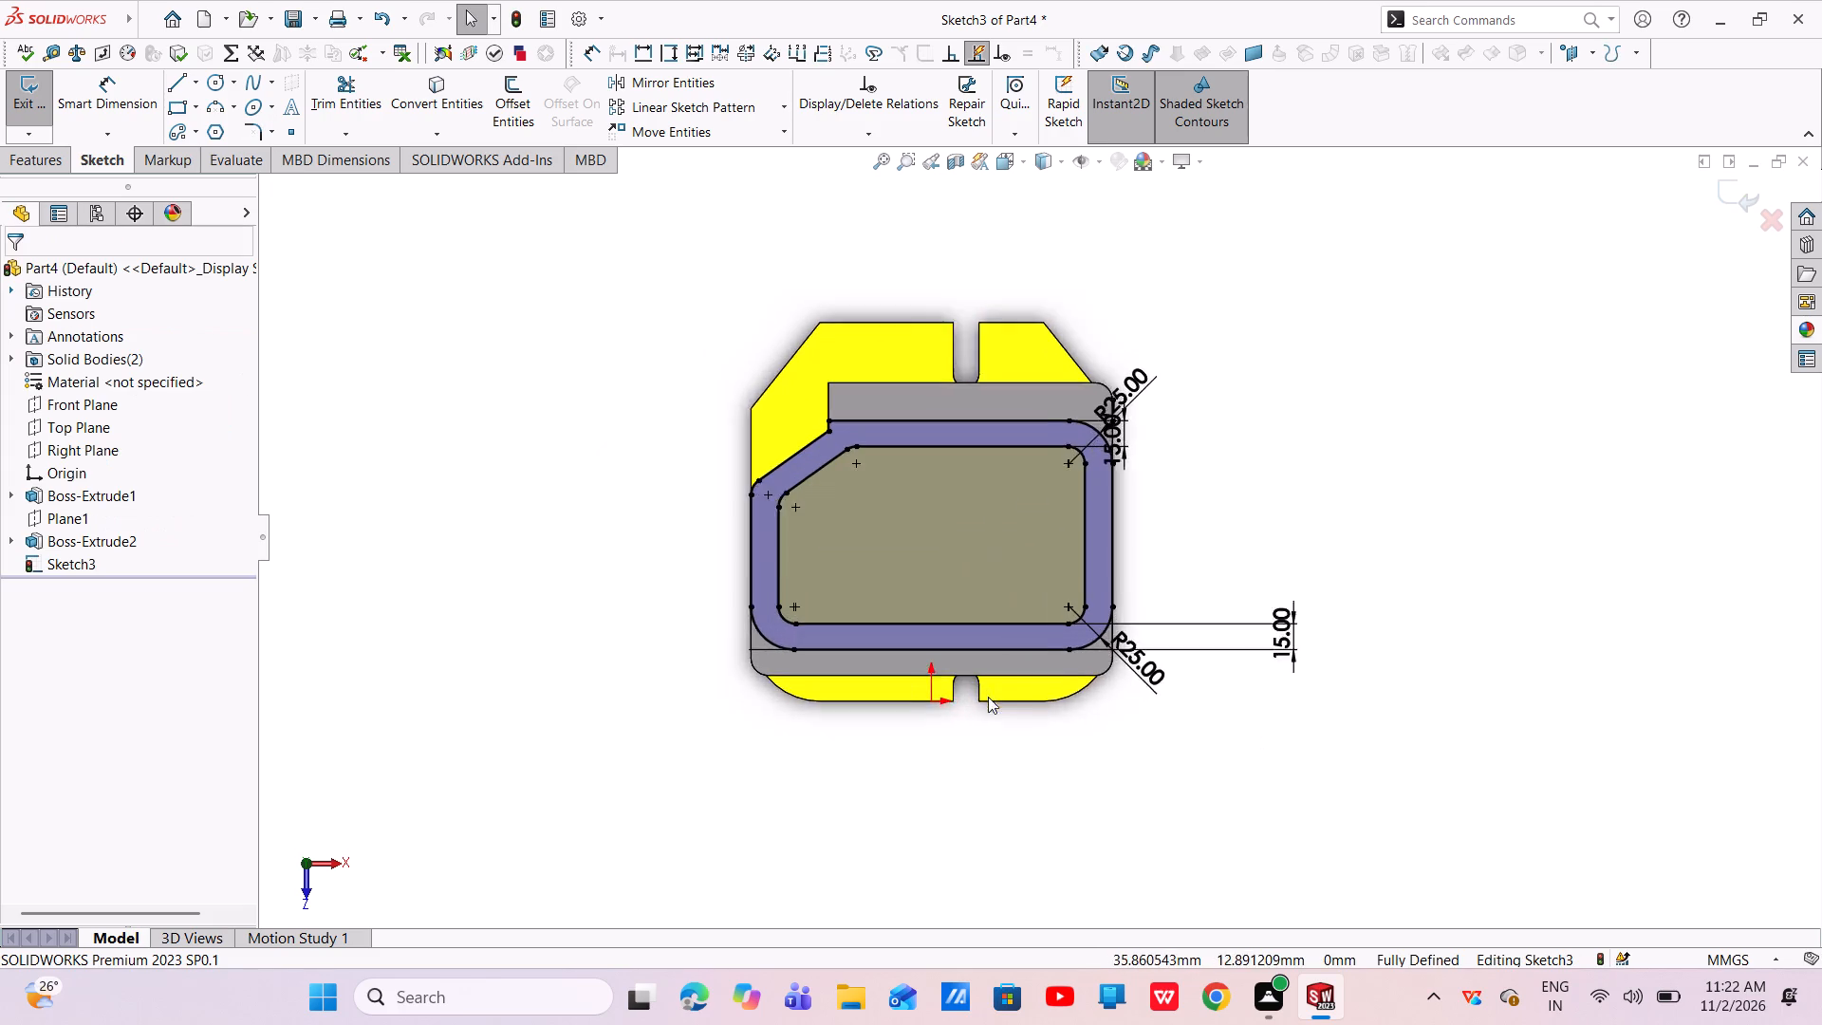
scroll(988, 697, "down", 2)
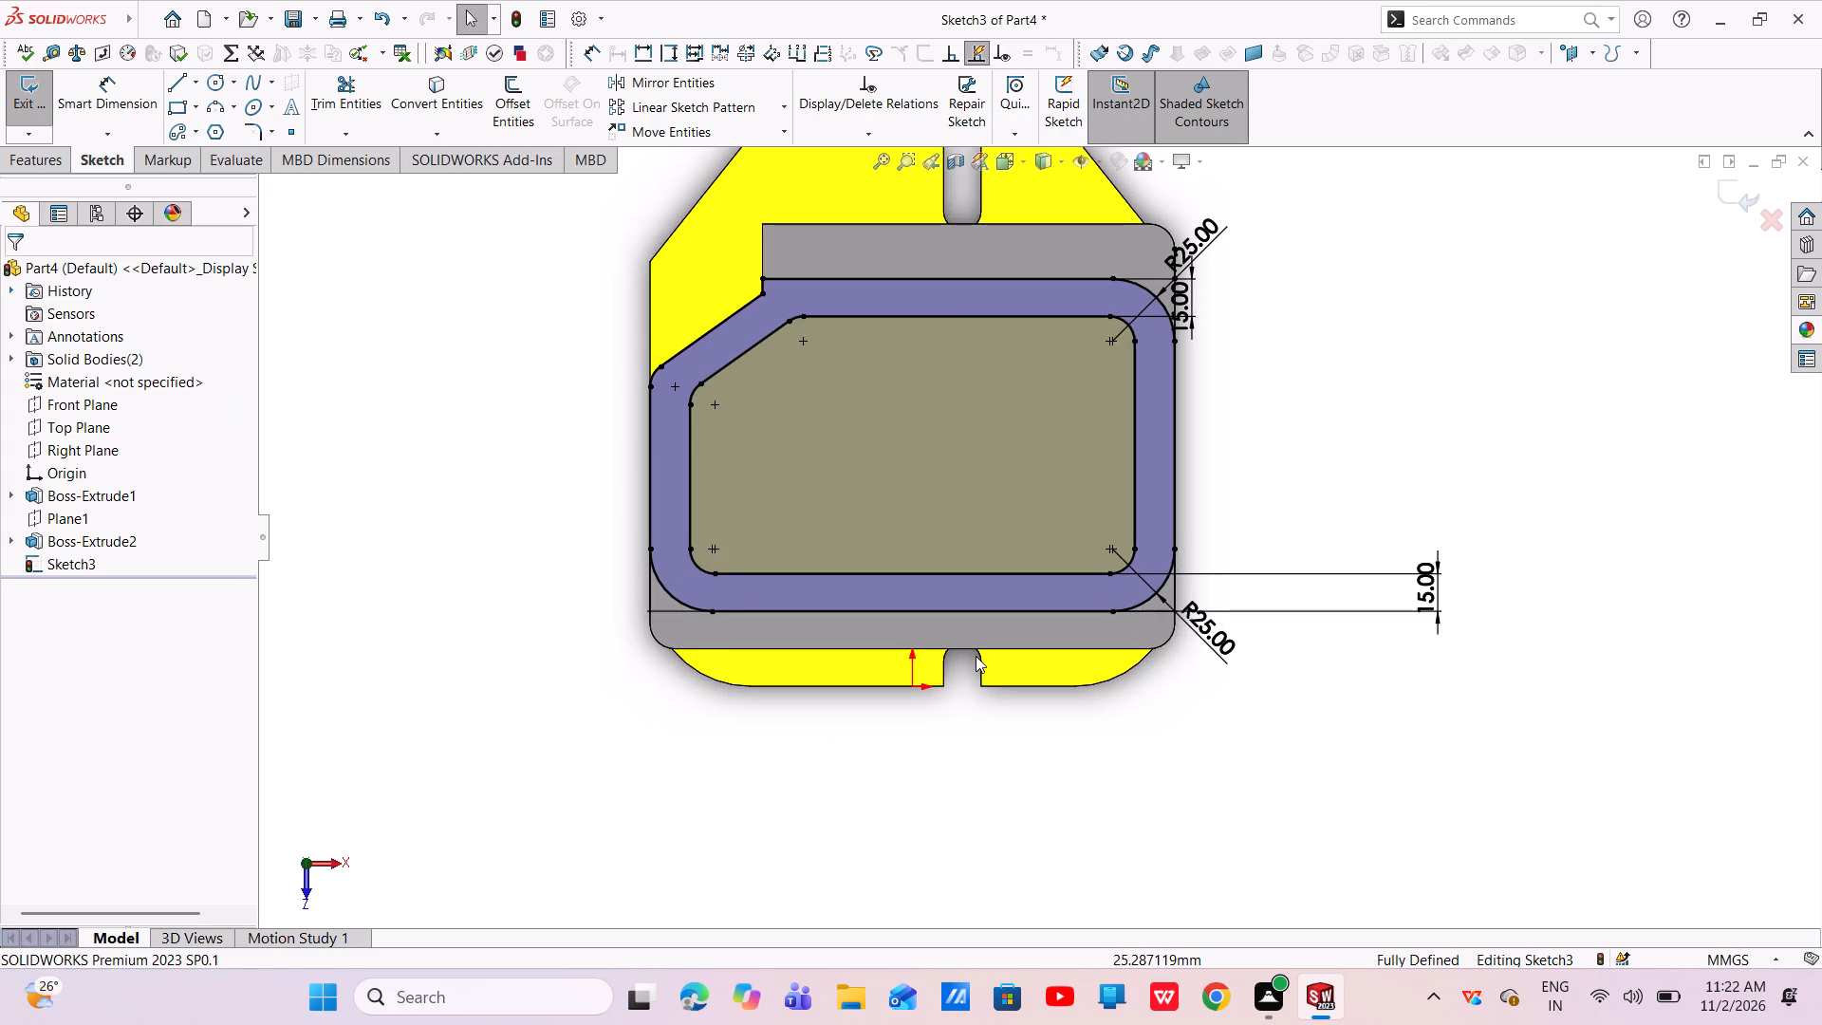
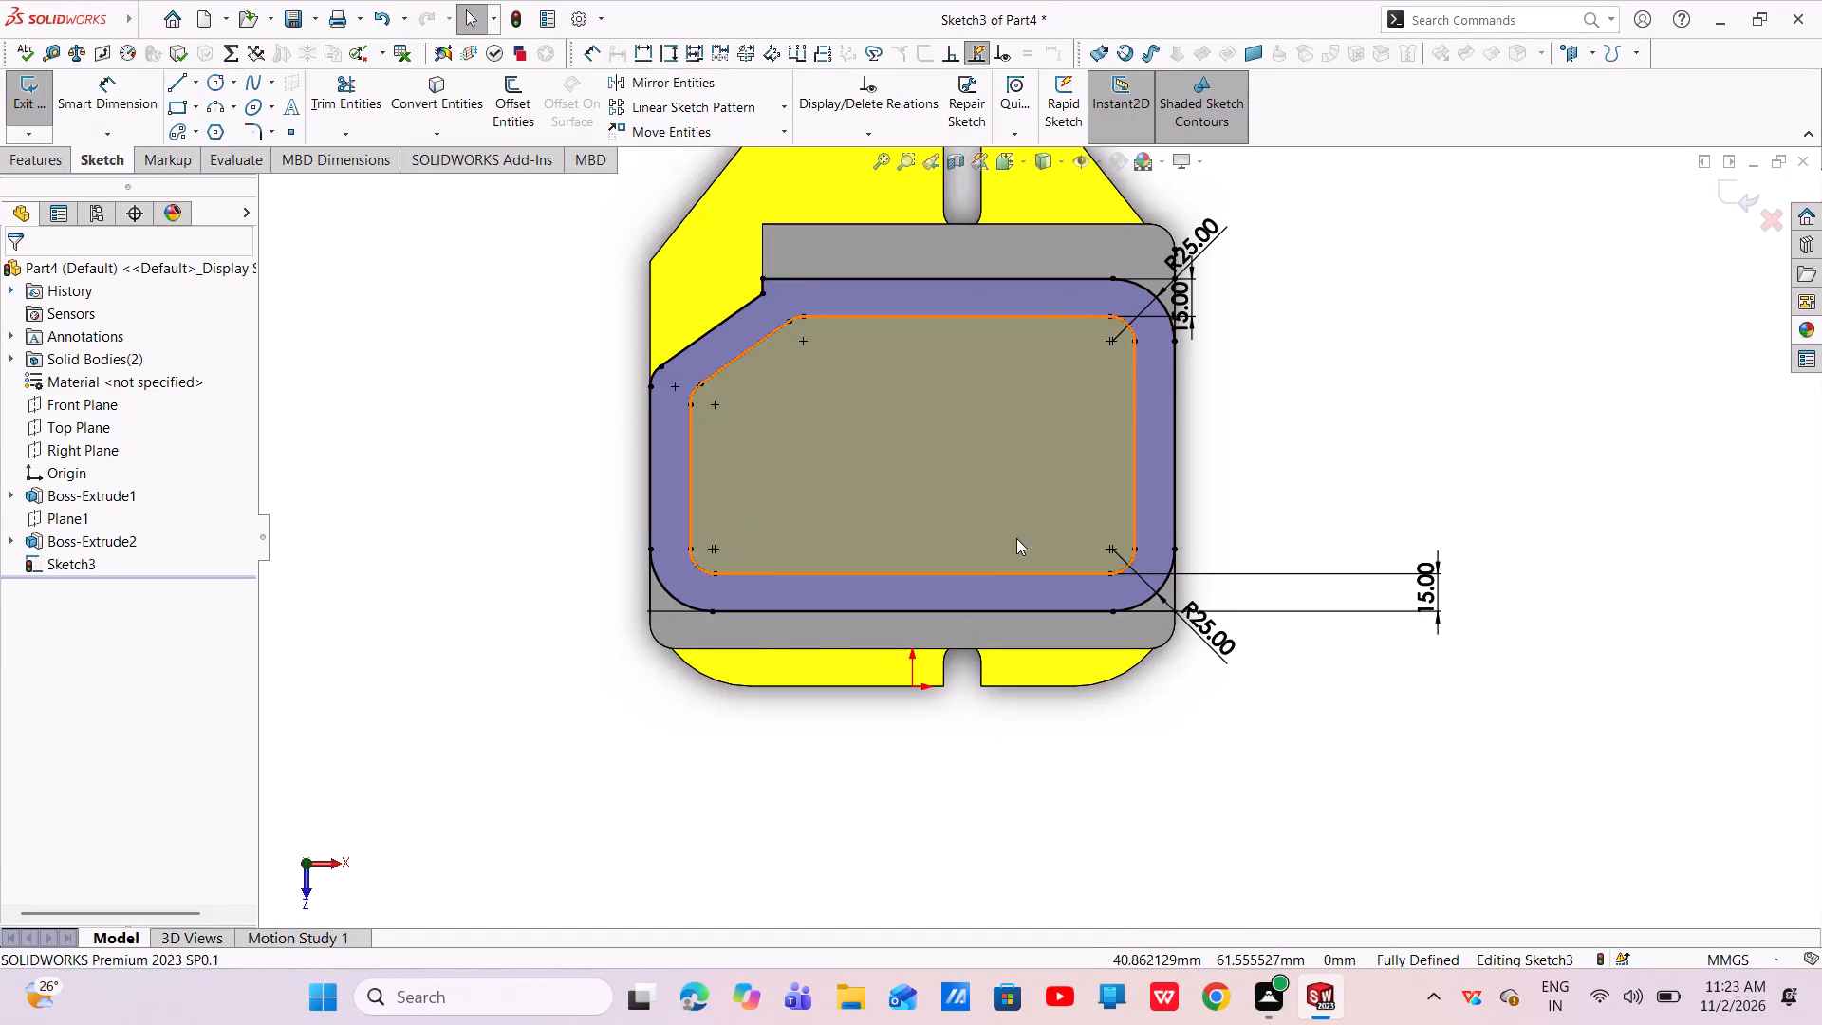
Extrude the closed ring sketch downward from the frame using Up To Surface, ending at the yellow plate's top face, with merged result.
scroll(1043, 572, "up", 2)
scroll(1034, 489, "down", 3)
scroll(1035, 490, "up", 6)
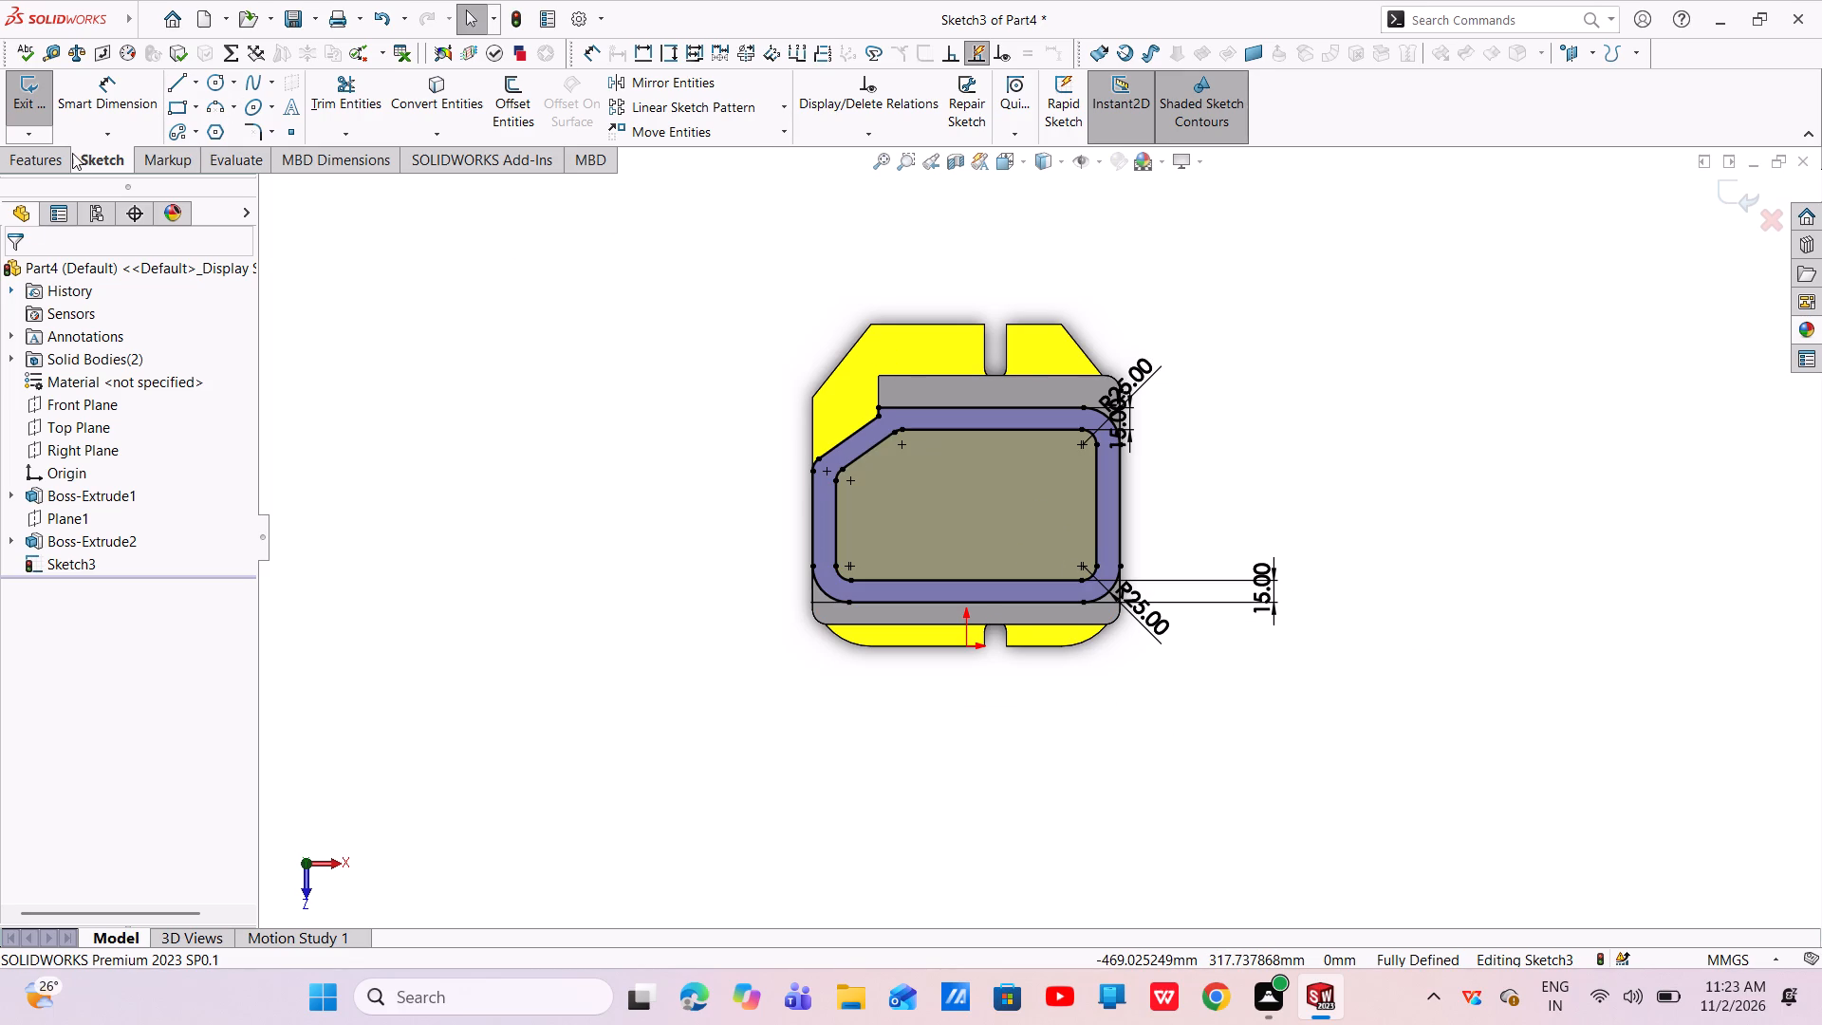
left_click(28, 158)
left_click(30, 118)
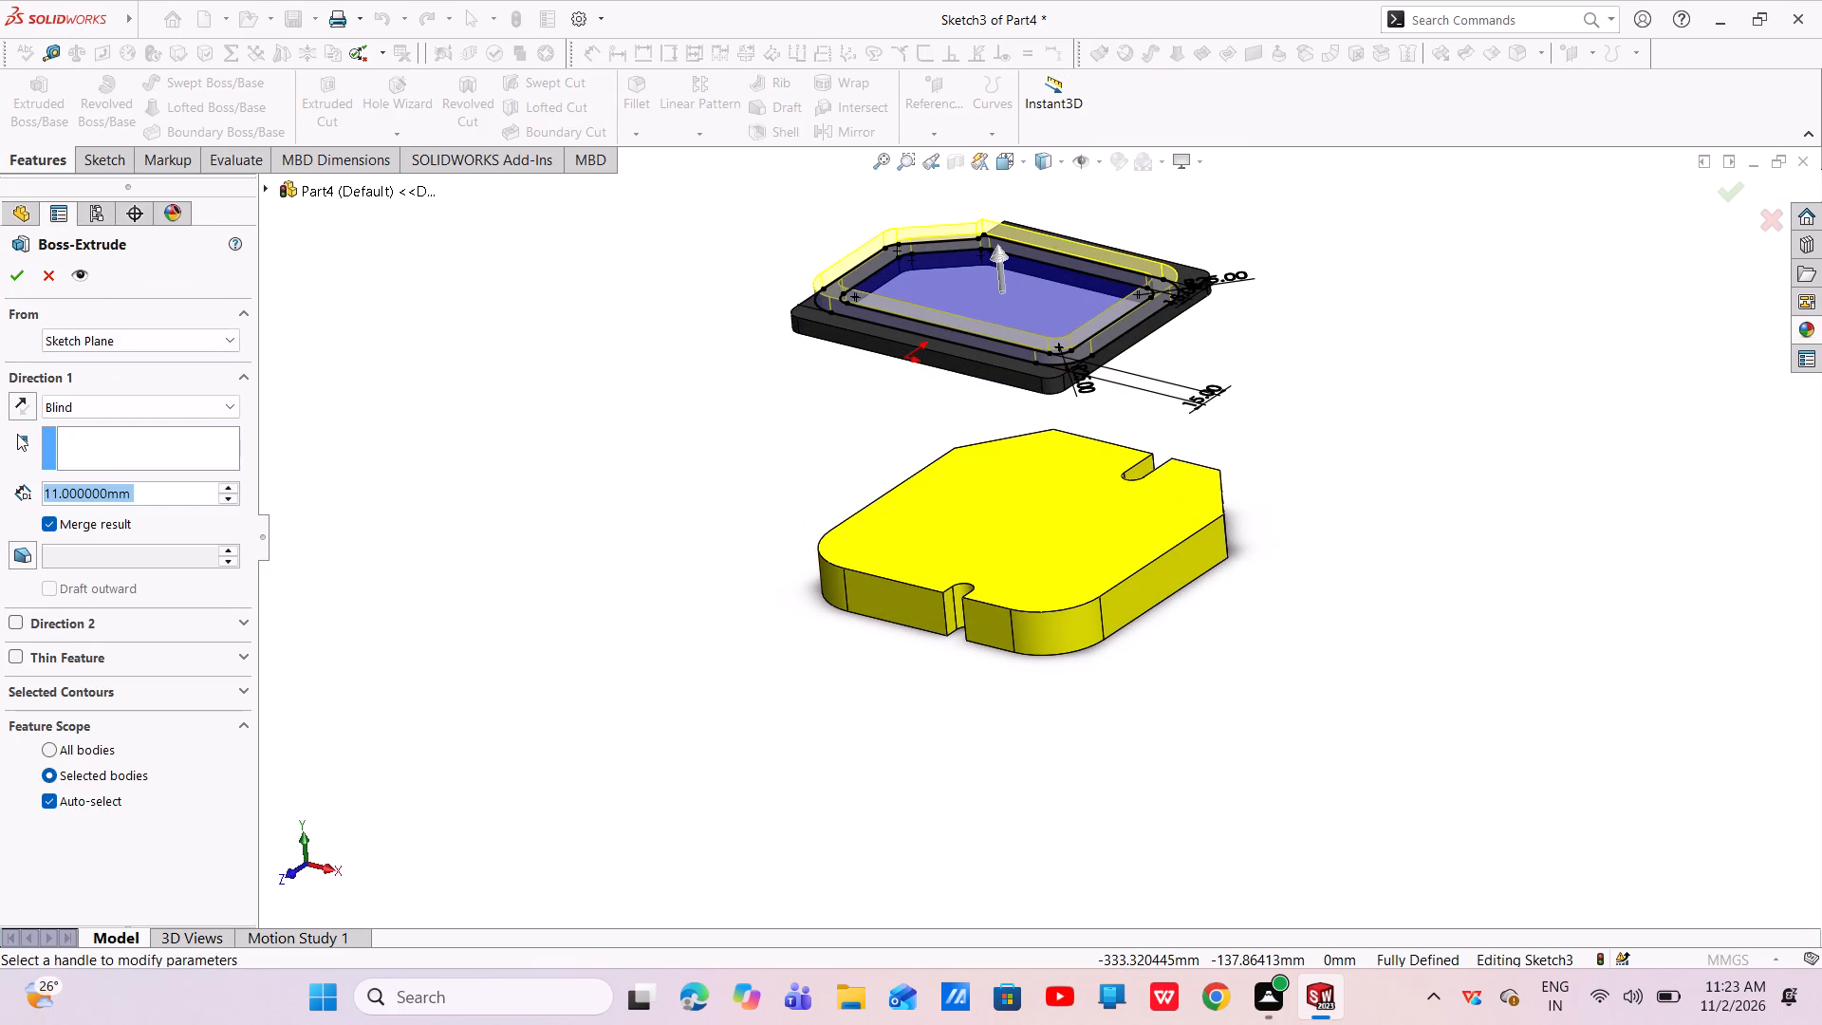
left_click(30, 404)
left_click(169, 406)
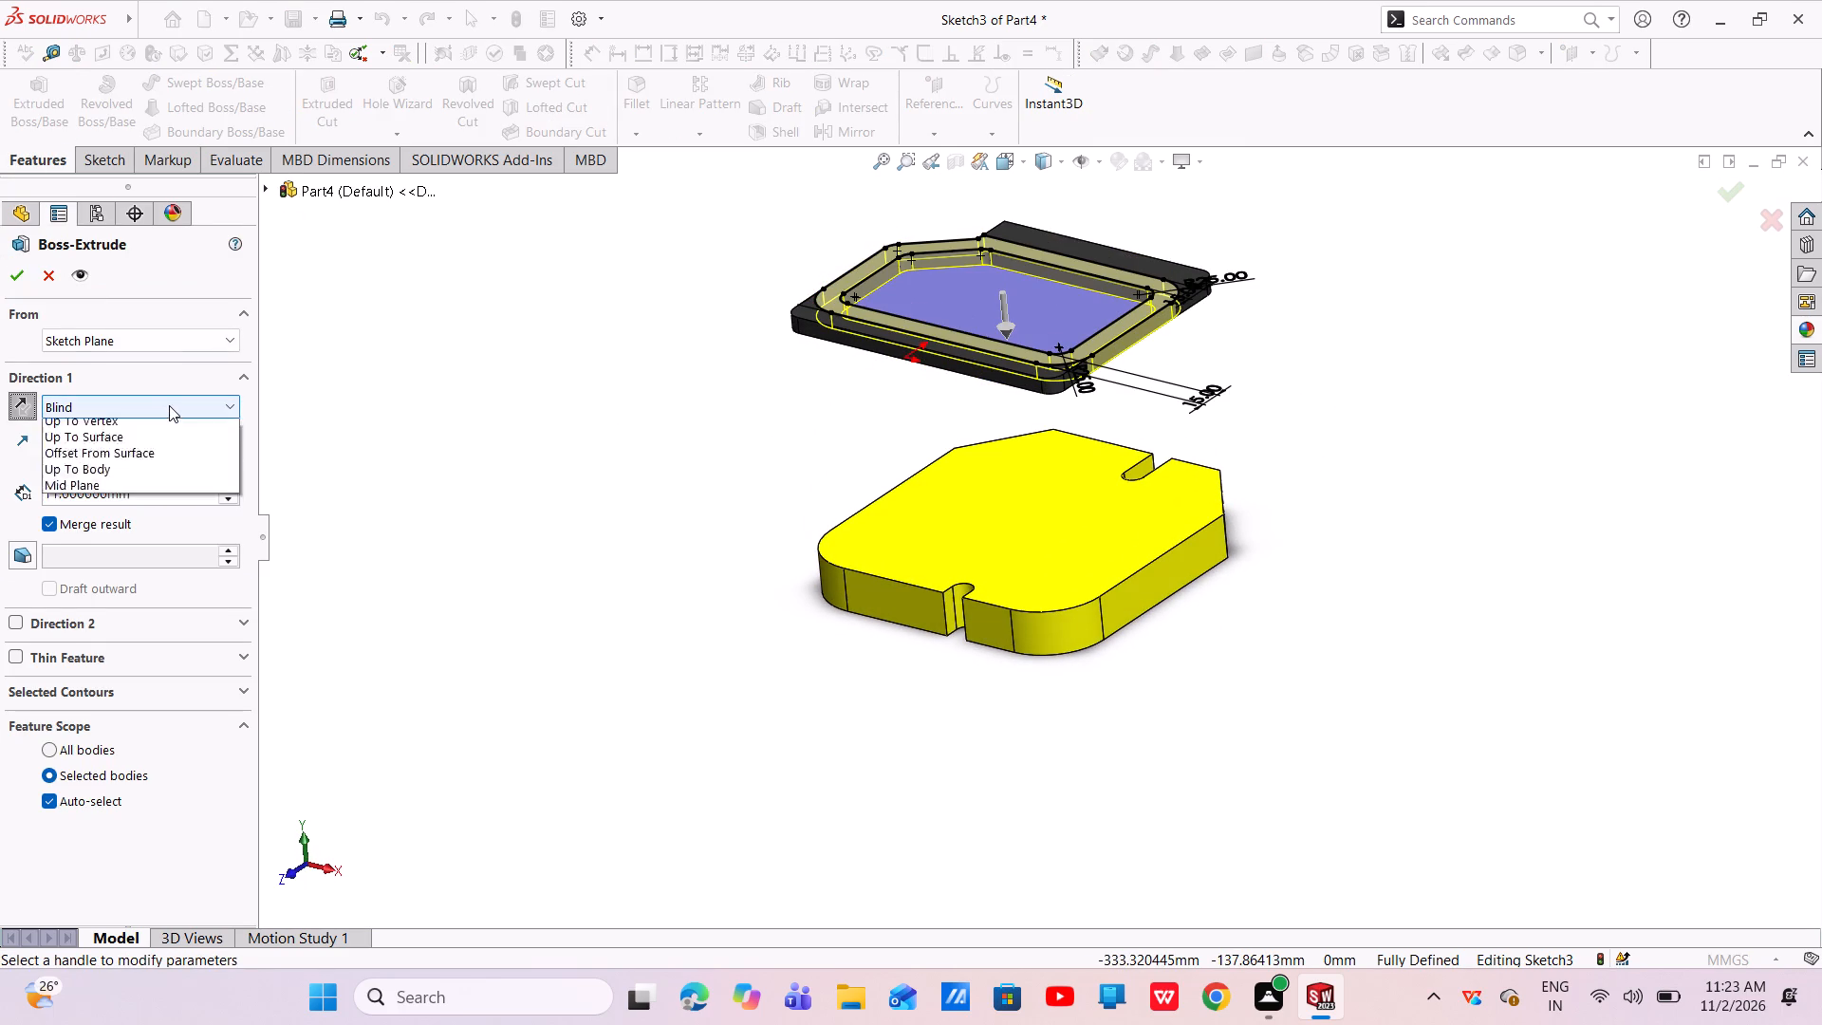
left_click(148, 502)
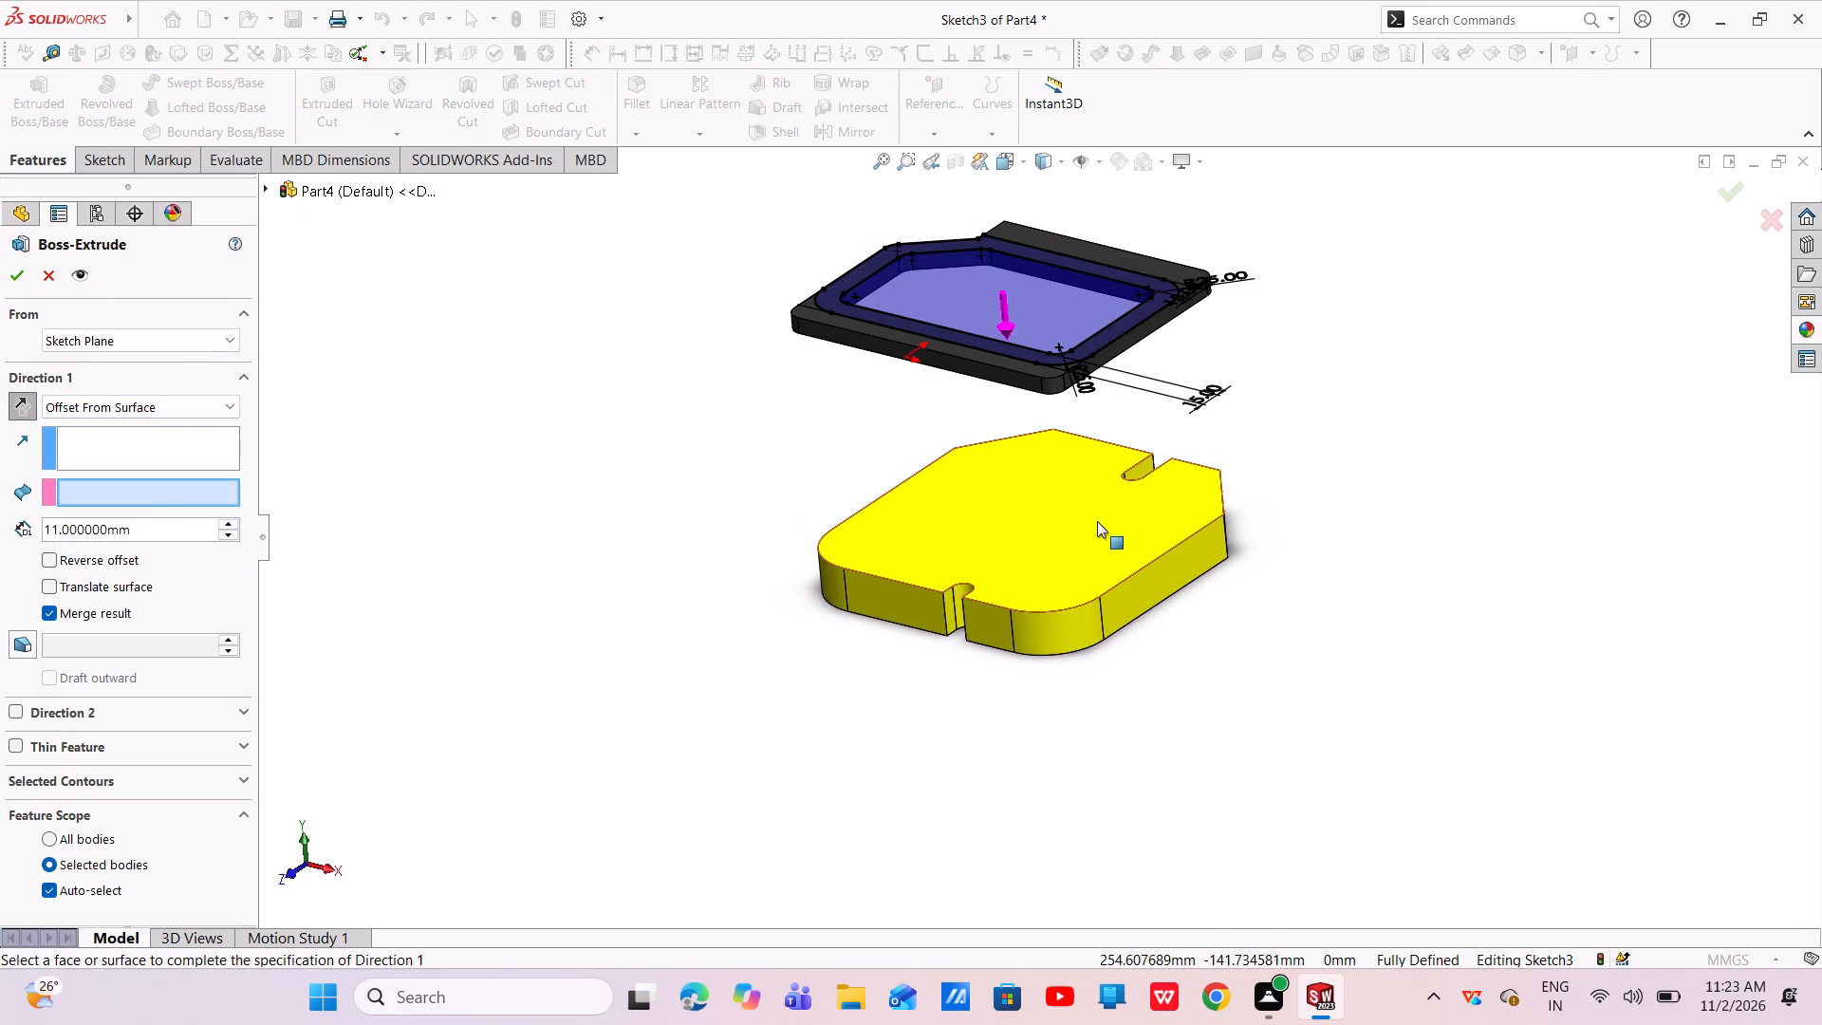
left_click(1097, 518)
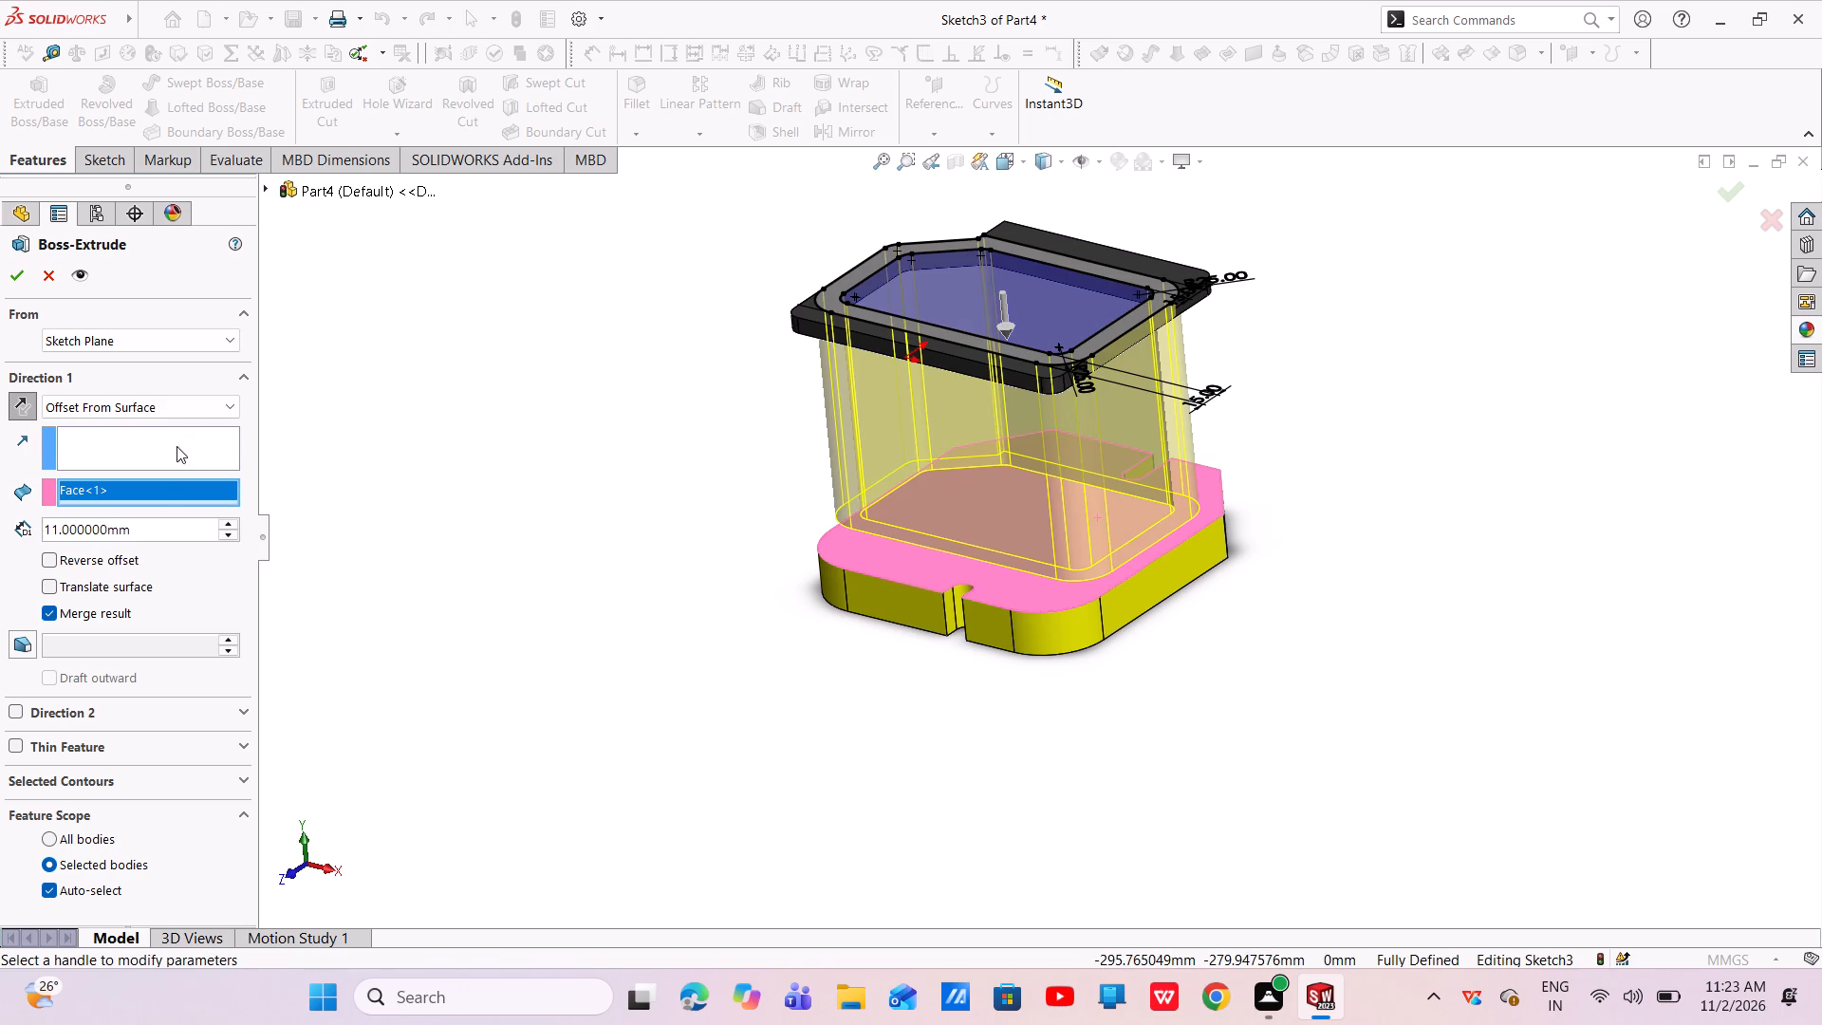
left_click(72, 401)
left_click(98, 486)
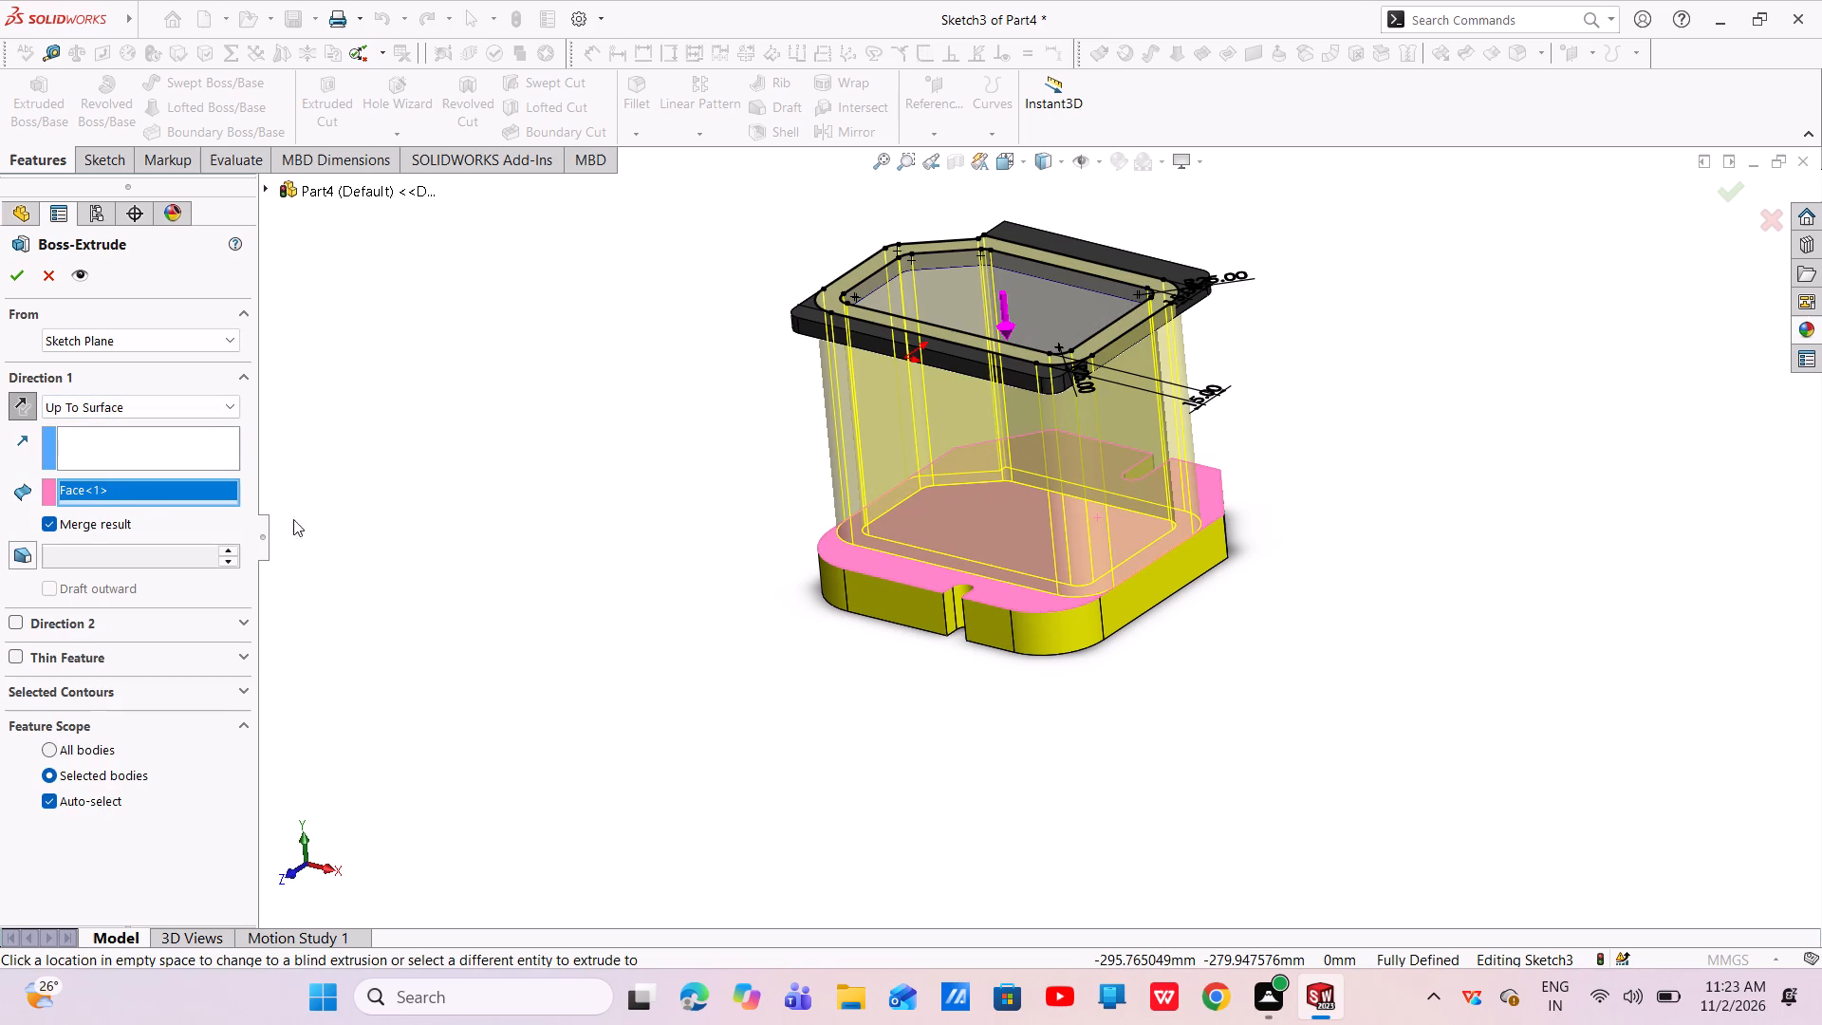
left_click(10, 282)
Open a new sketch on the yellow plate's top face, picking the area visible inside the hollow column.
scroll(1119, 488, "up", 1)
middle_click_drag(1094, 494, 1097, 494)
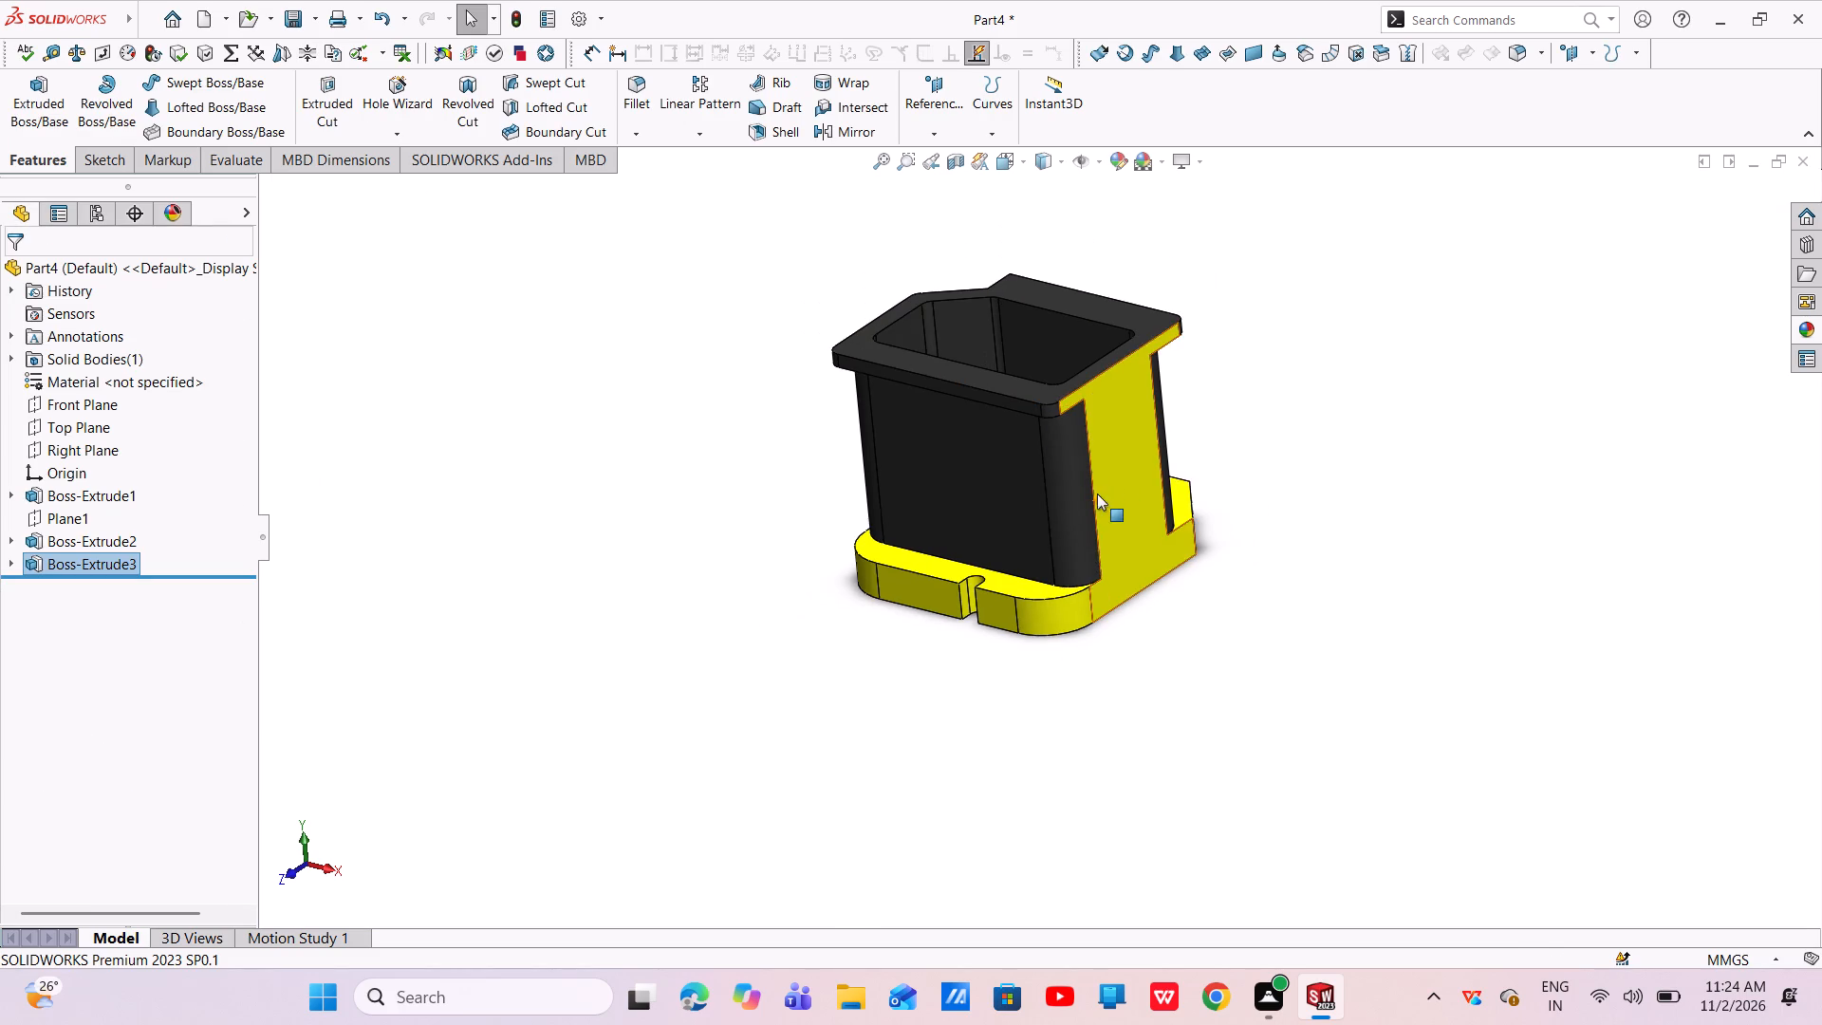
middle_click_drag(1097, 494, 1168, 535)
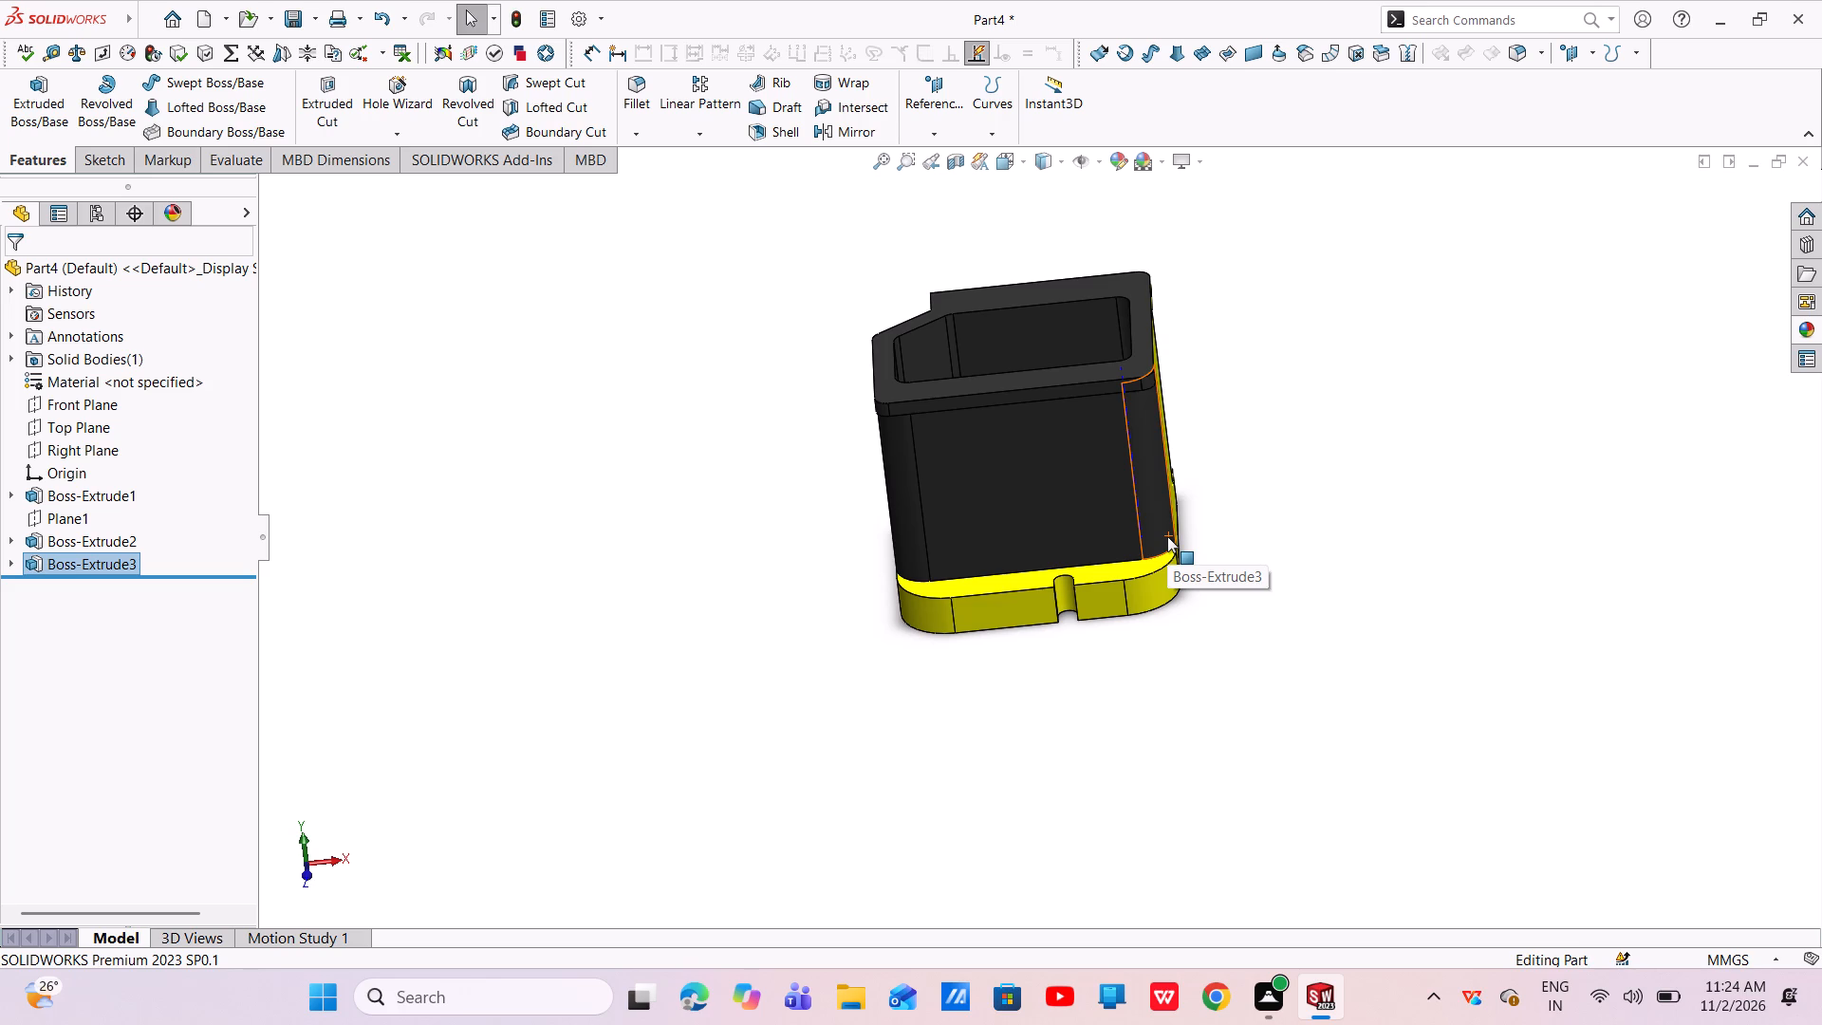
middle_click_drag(1229, 522, 1227, 883)
scroll(1229, 522, "down", 1)
left_click(960, 473)
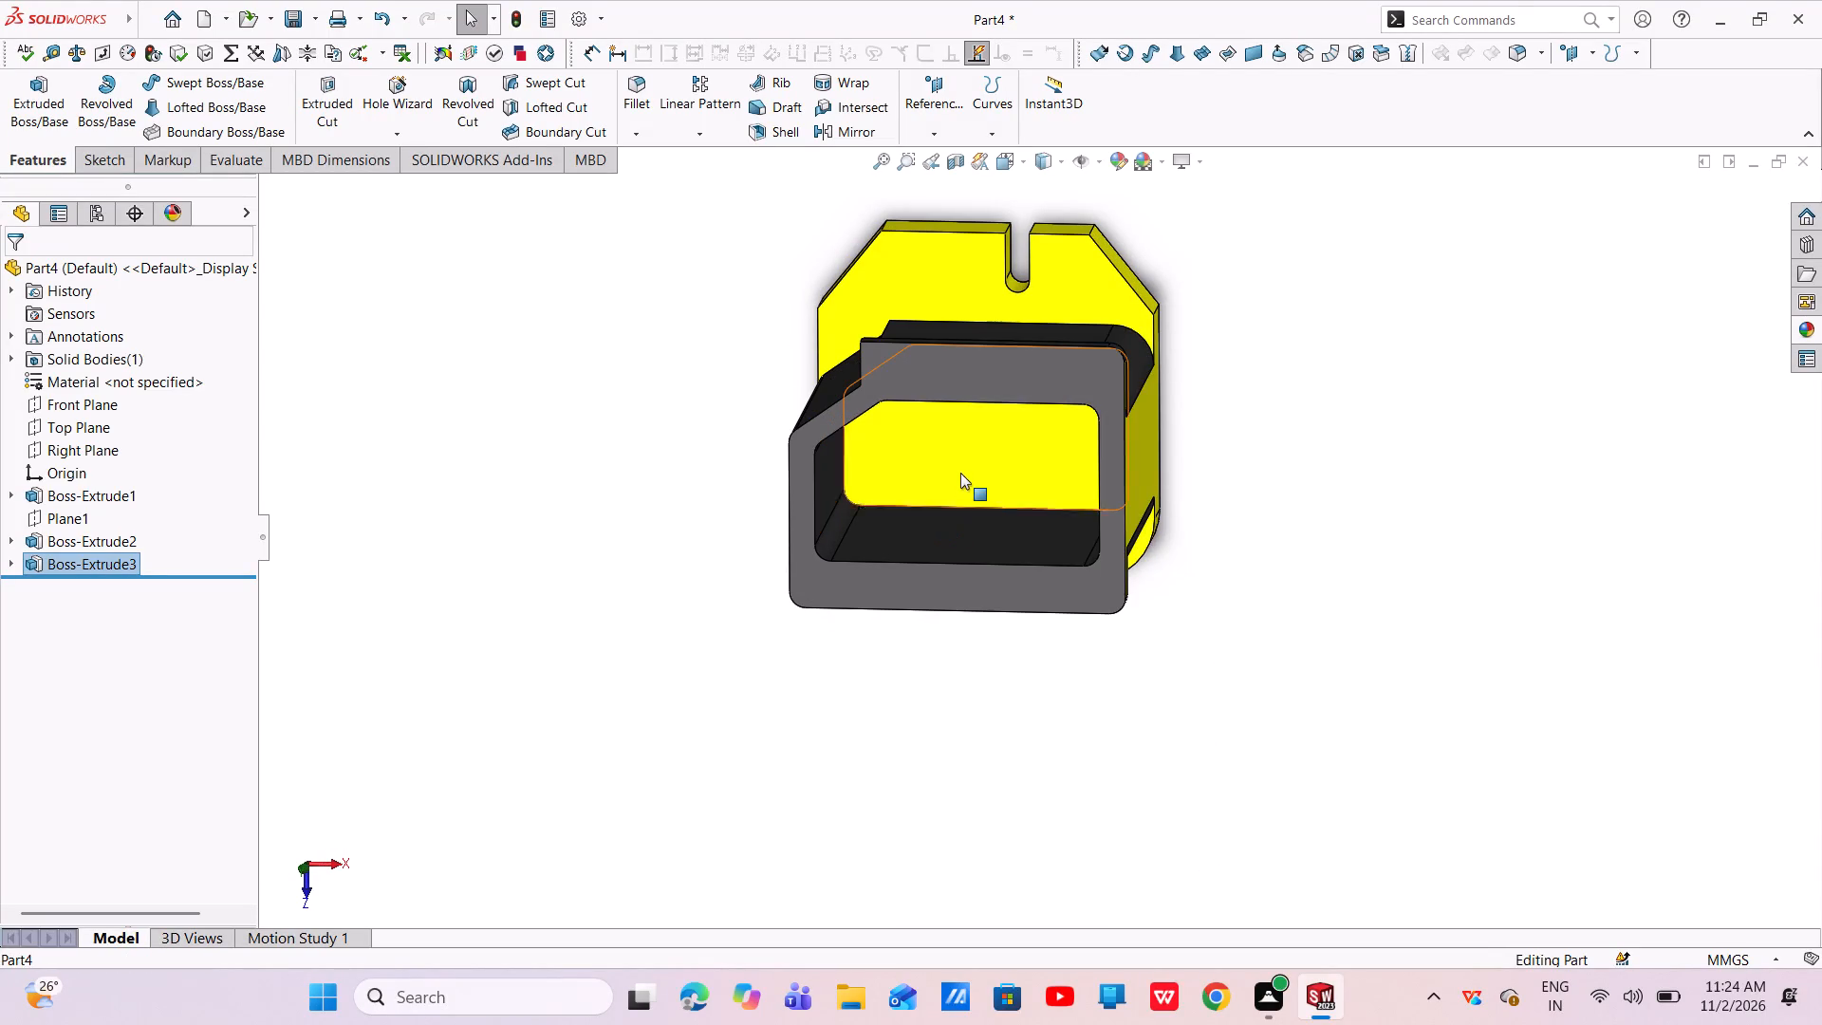
left_click(1049, 414)
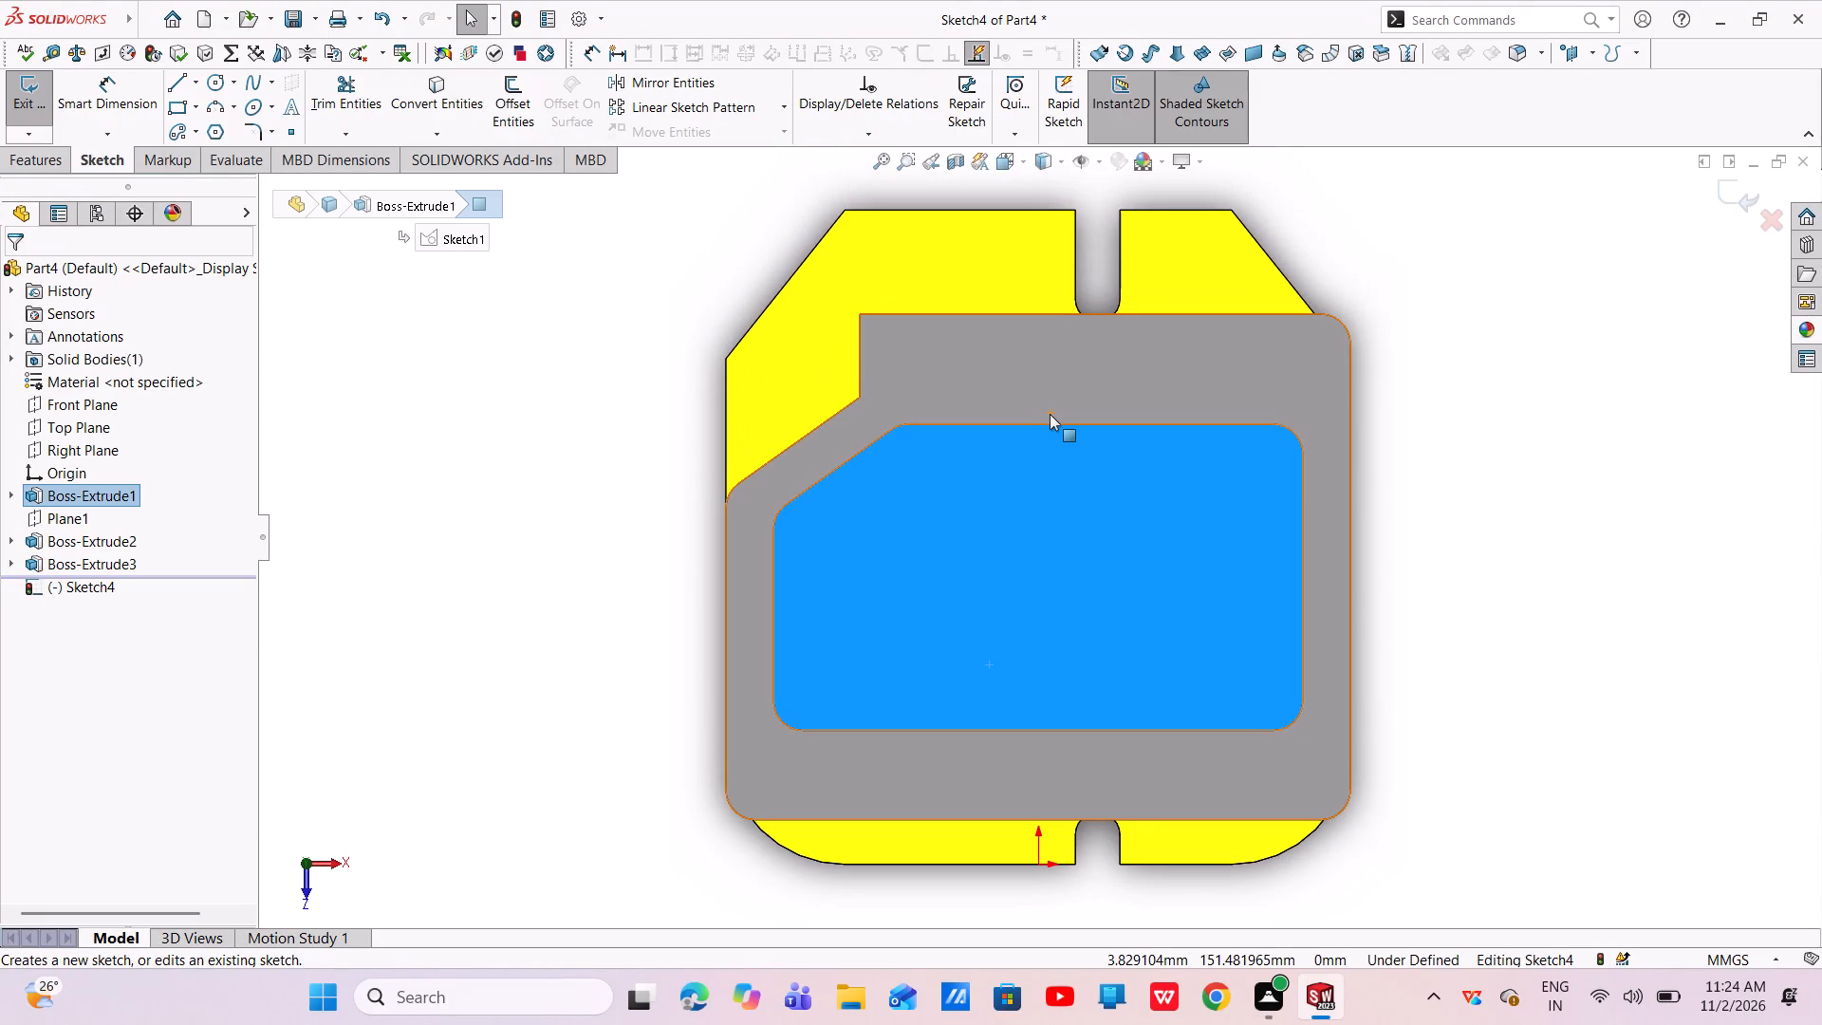
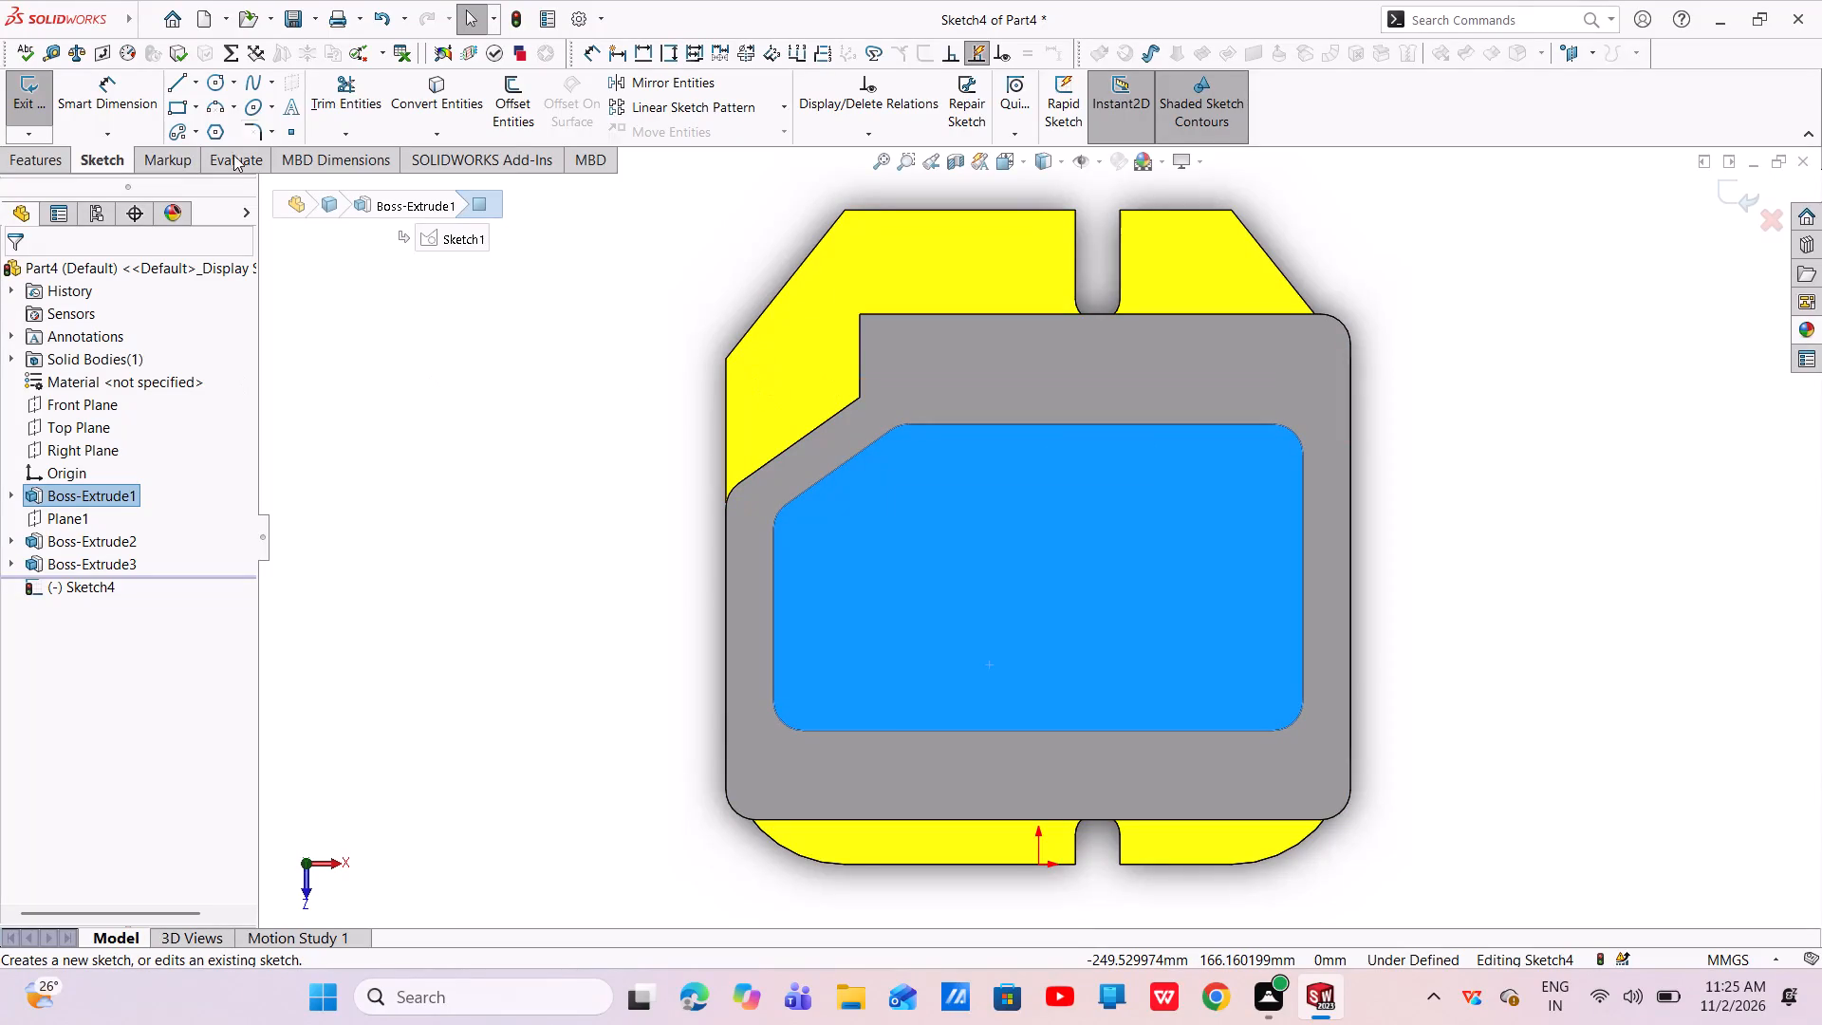
Convert the boundary of the plate face inside the hollow column into sketch entities.
left_click(425, 93)
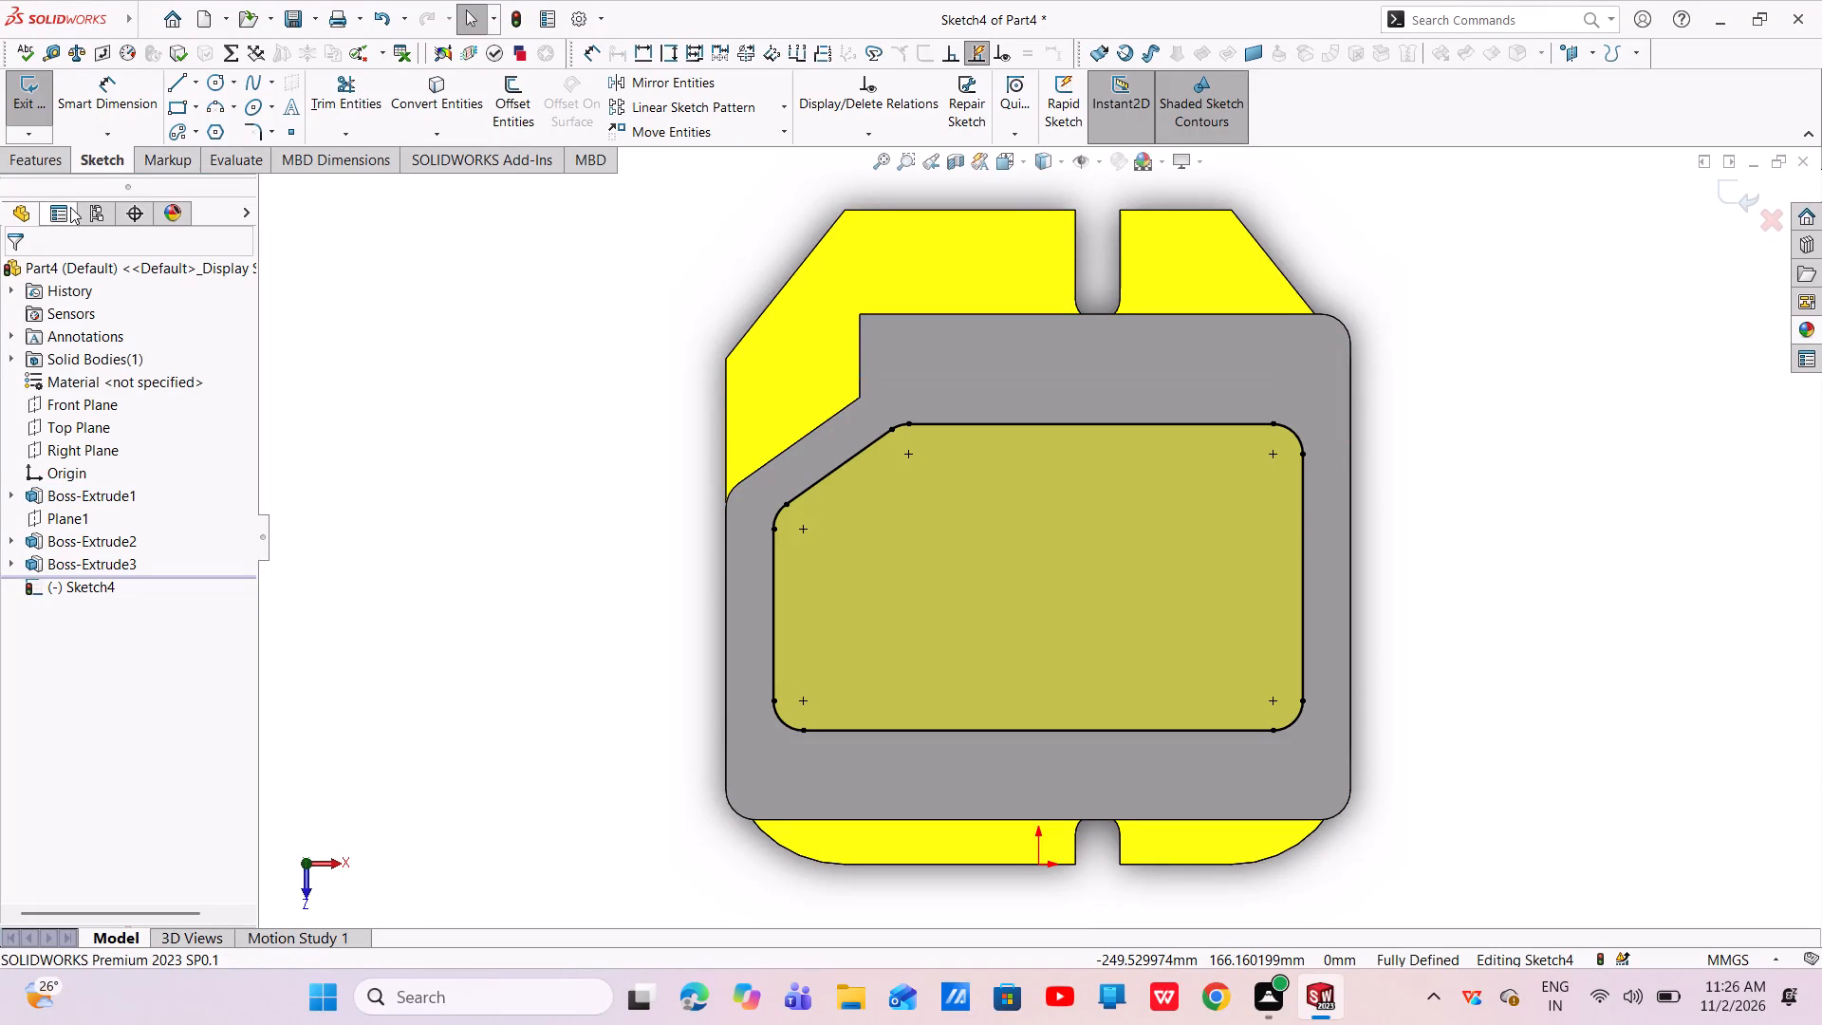
Cut-extrude the converted outline into the yellow plate with a Blind depth of 10 mm.
left_click(28, 169)
left_click(309, 111)
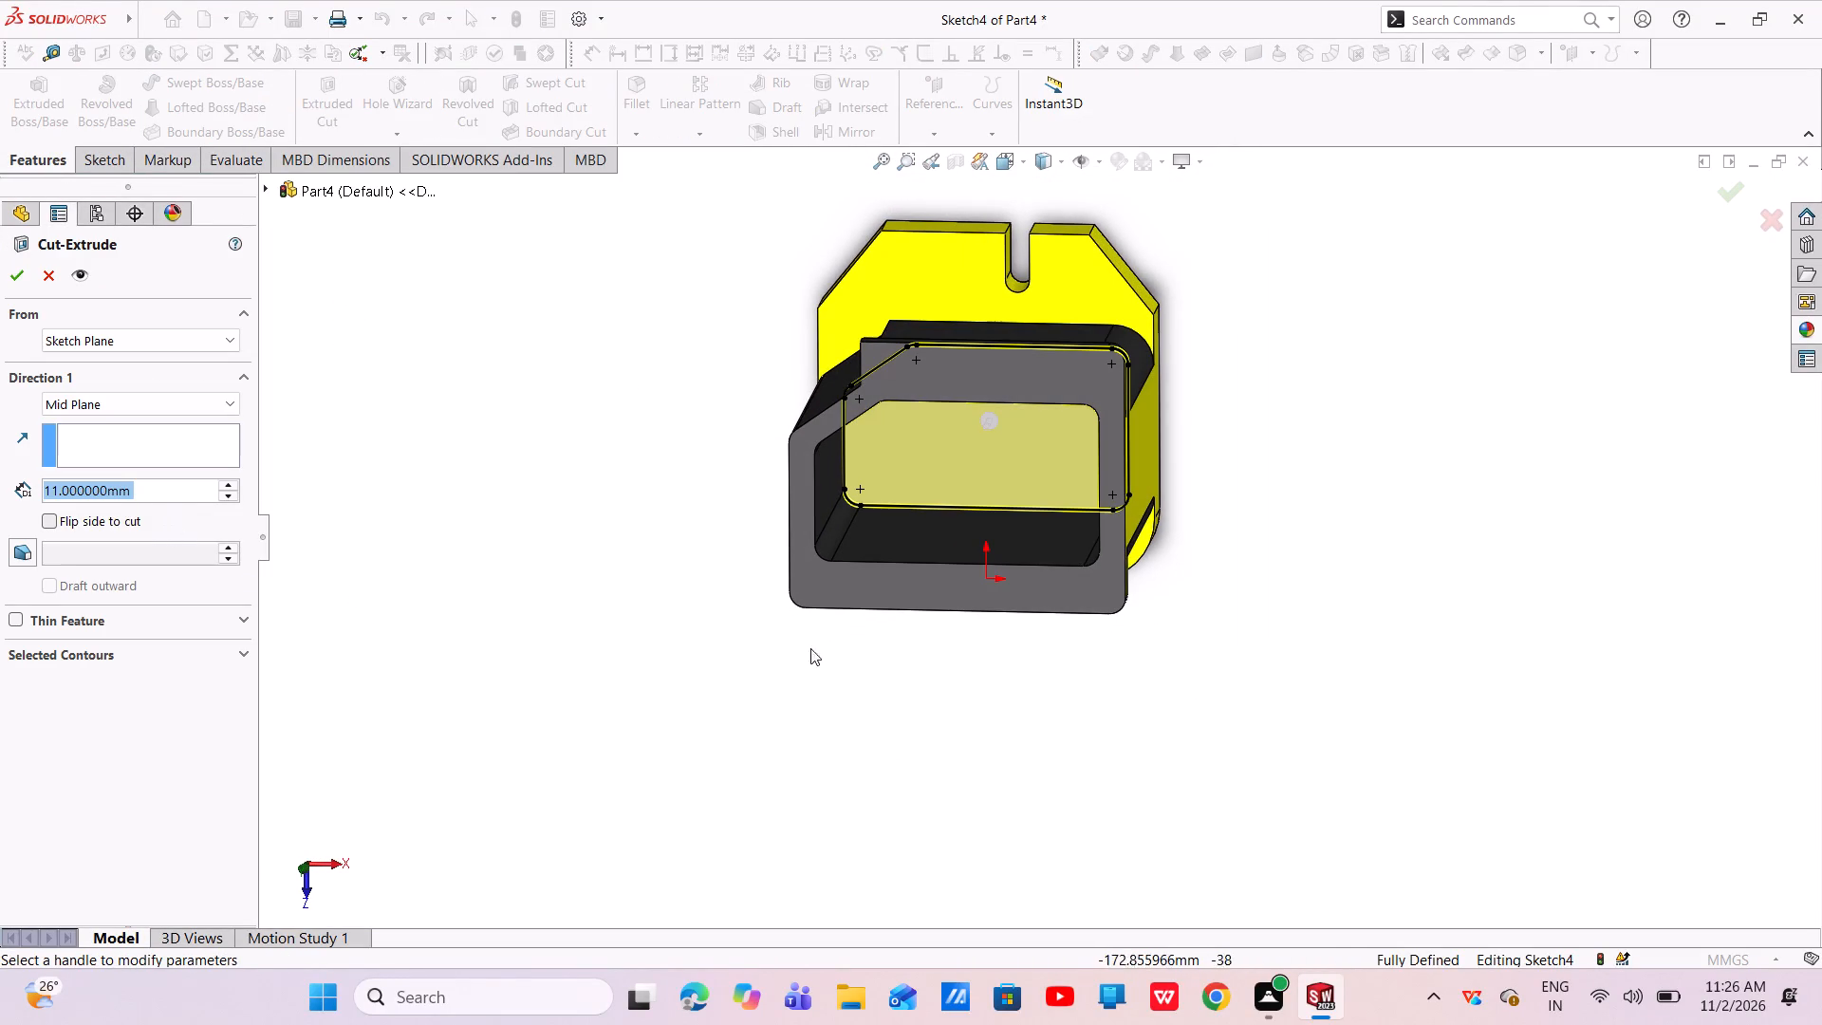
scroll(966, 656, "down", 1)
middle_click_drag(966, 656, 774, 710)
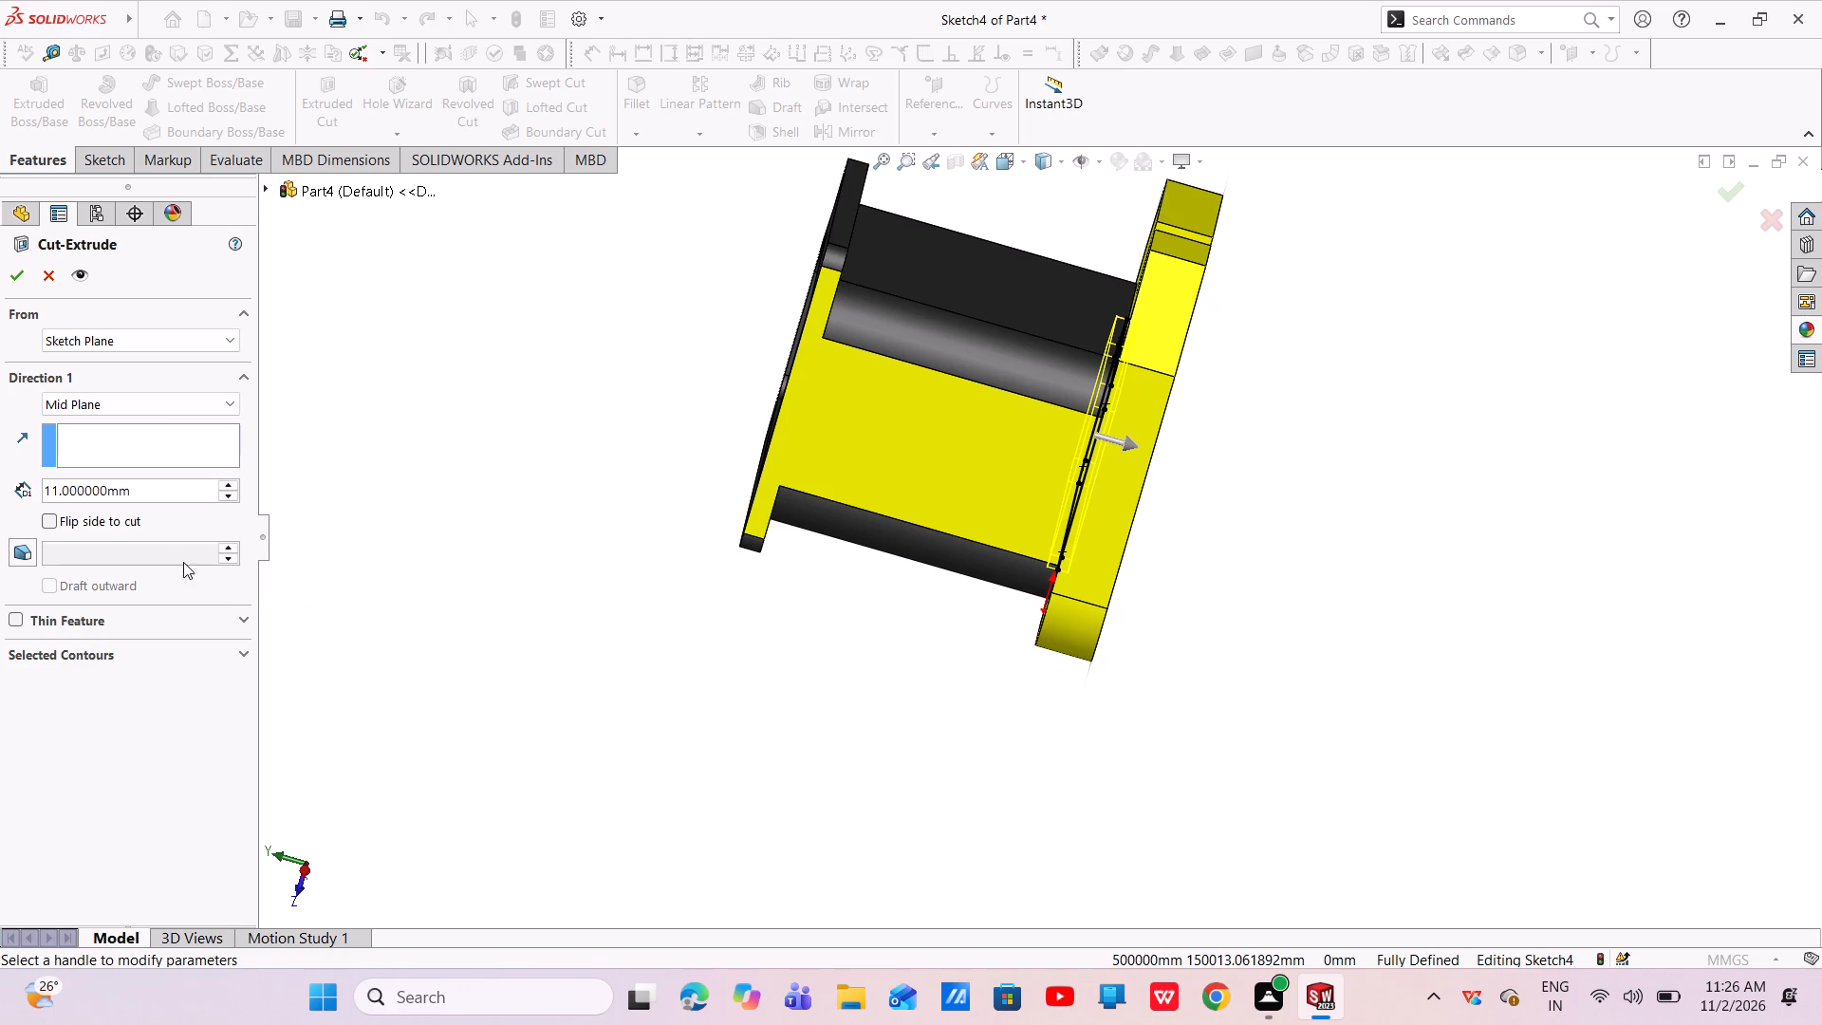
left_click(158, 407)
left_click(132, 420)
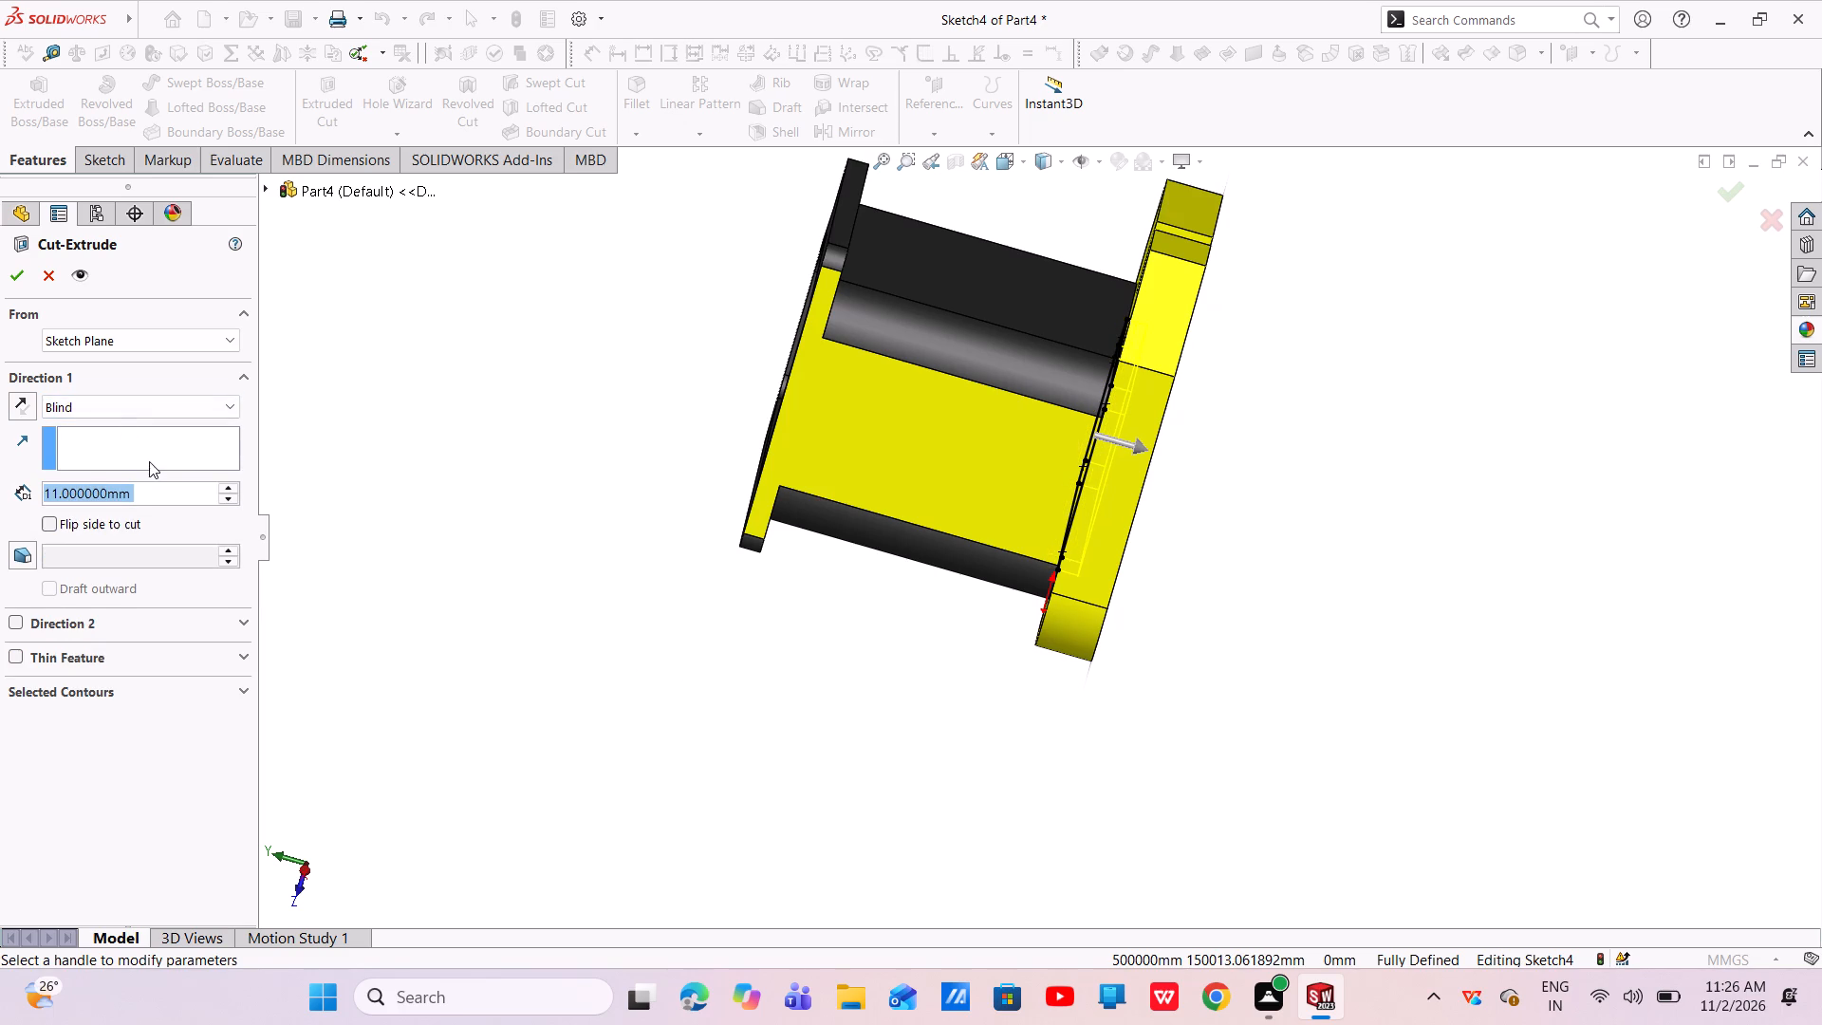
key("BackSpace")
key("1")
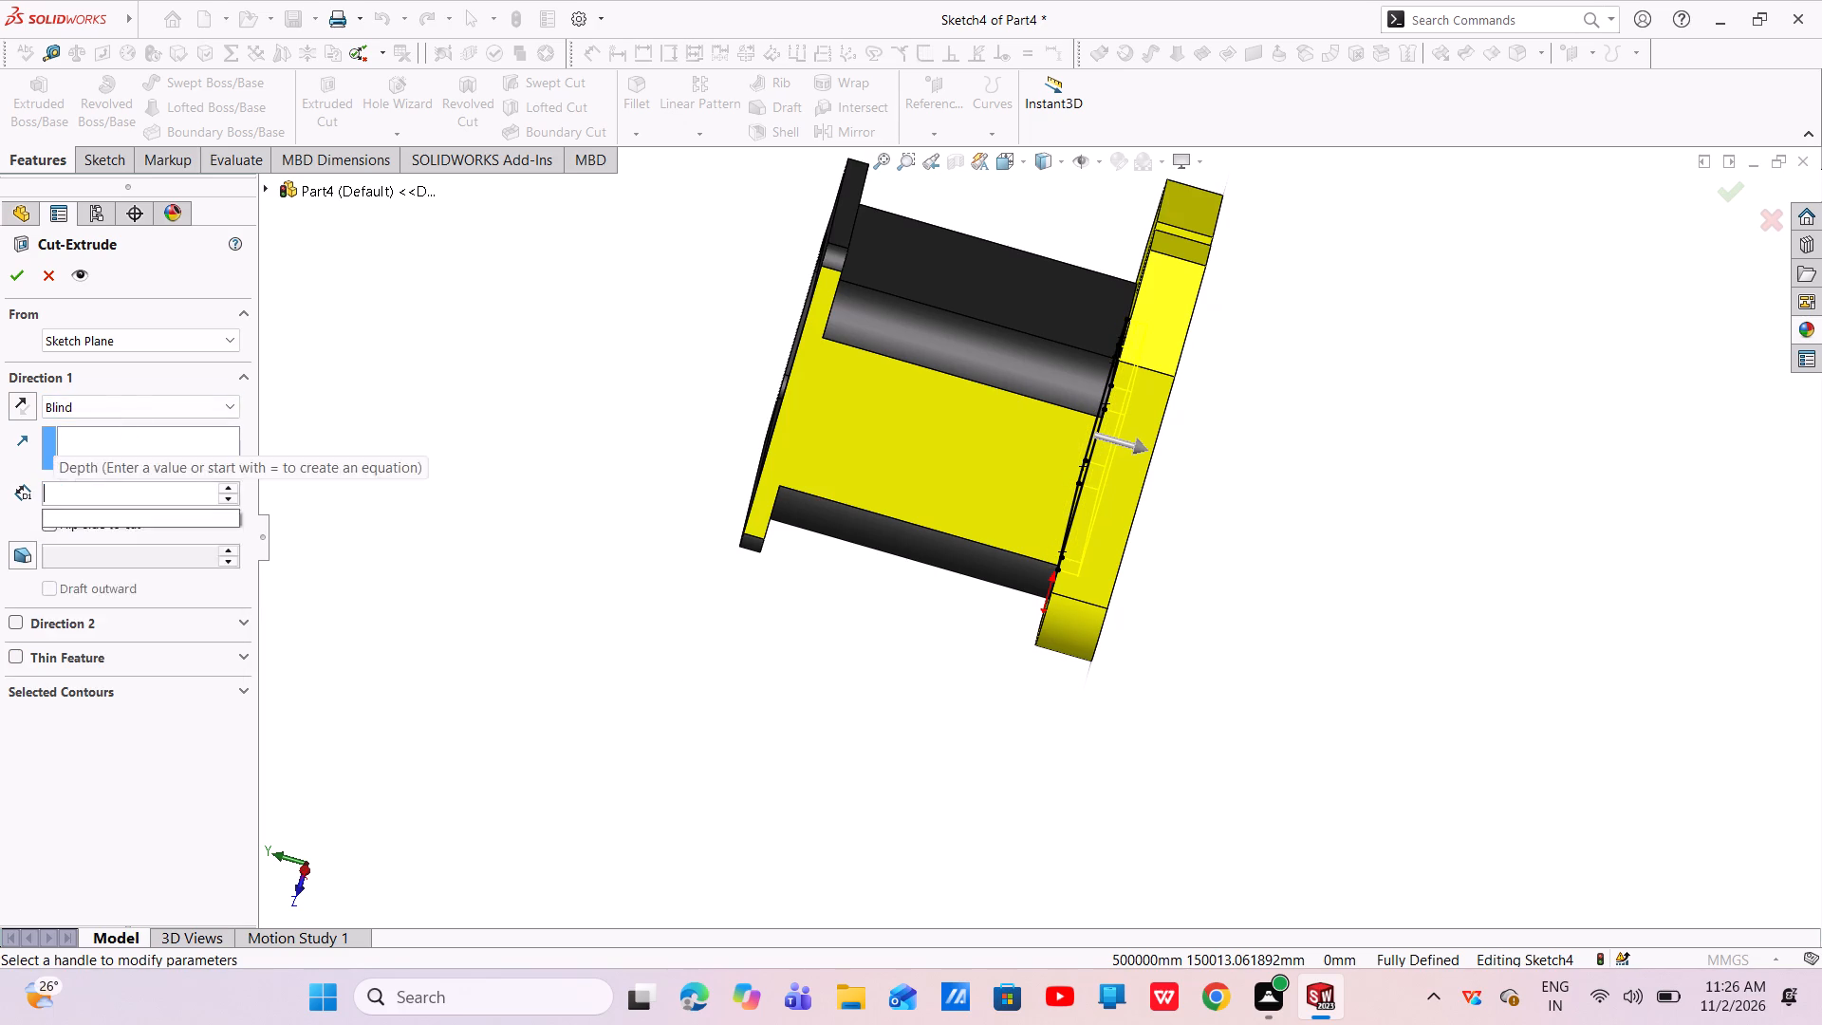
key("0")
key("Return")
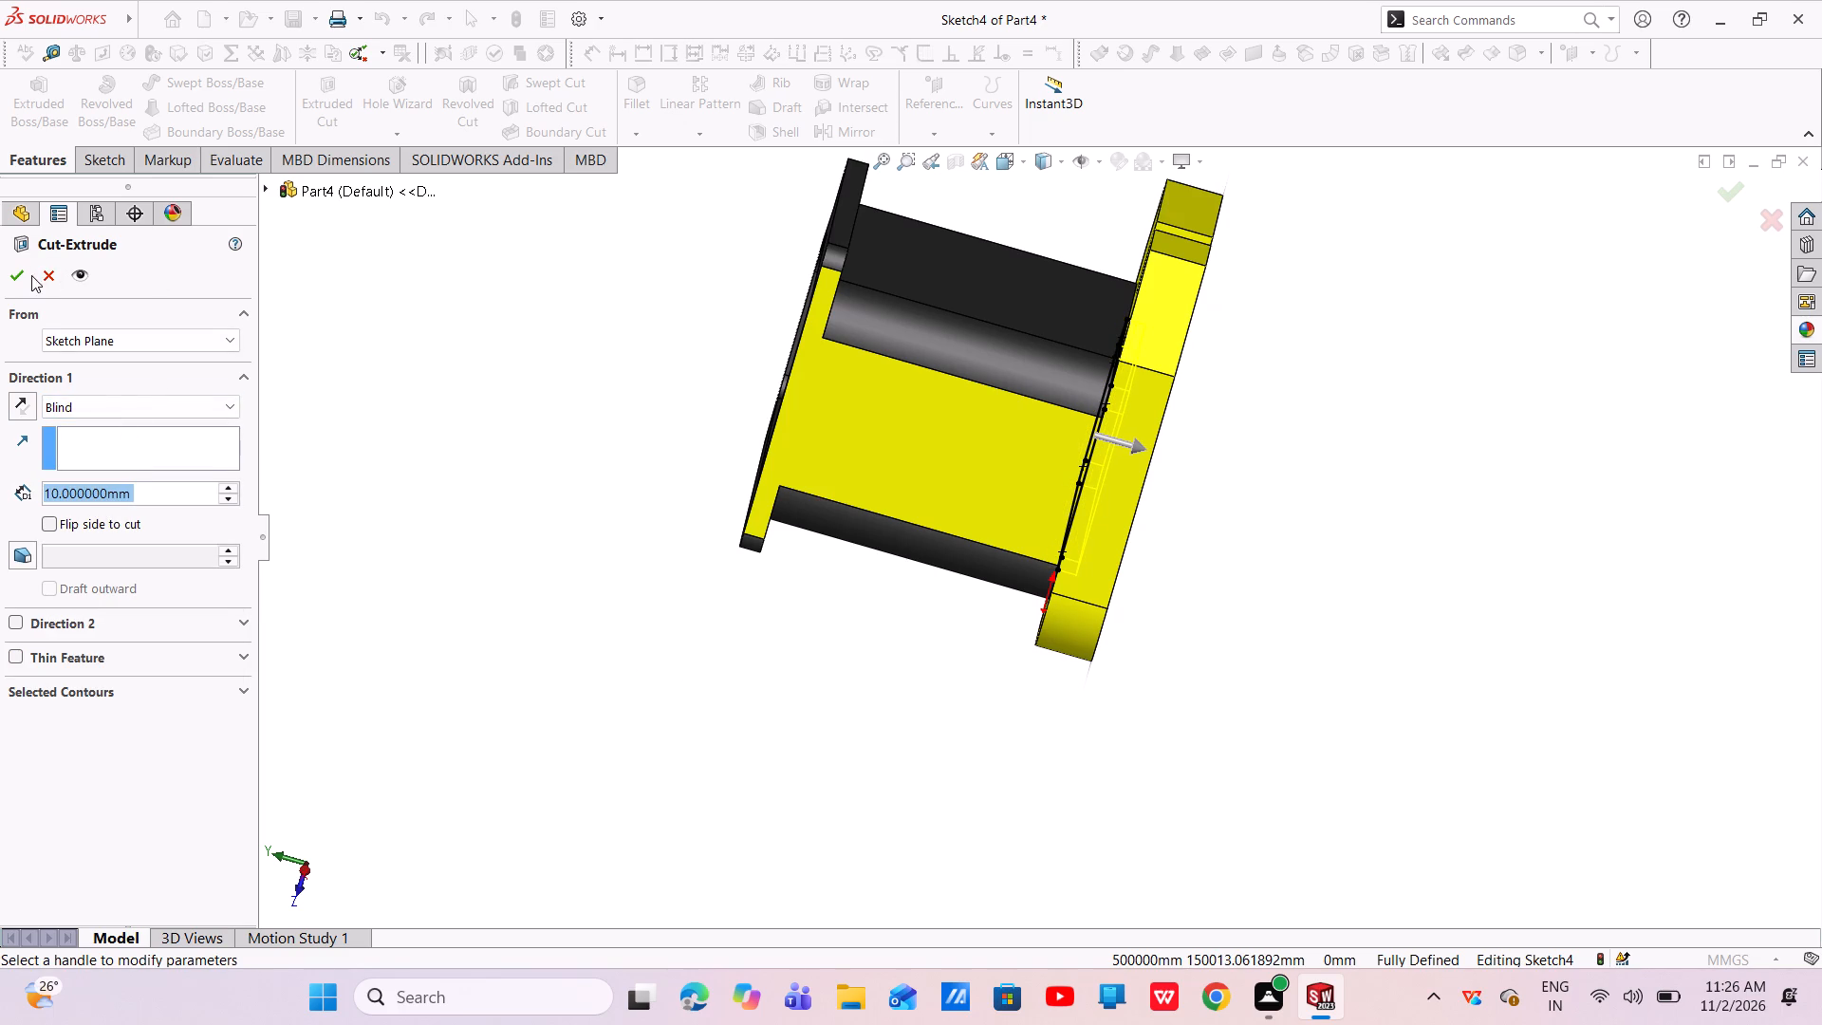
left_click(21, 277)
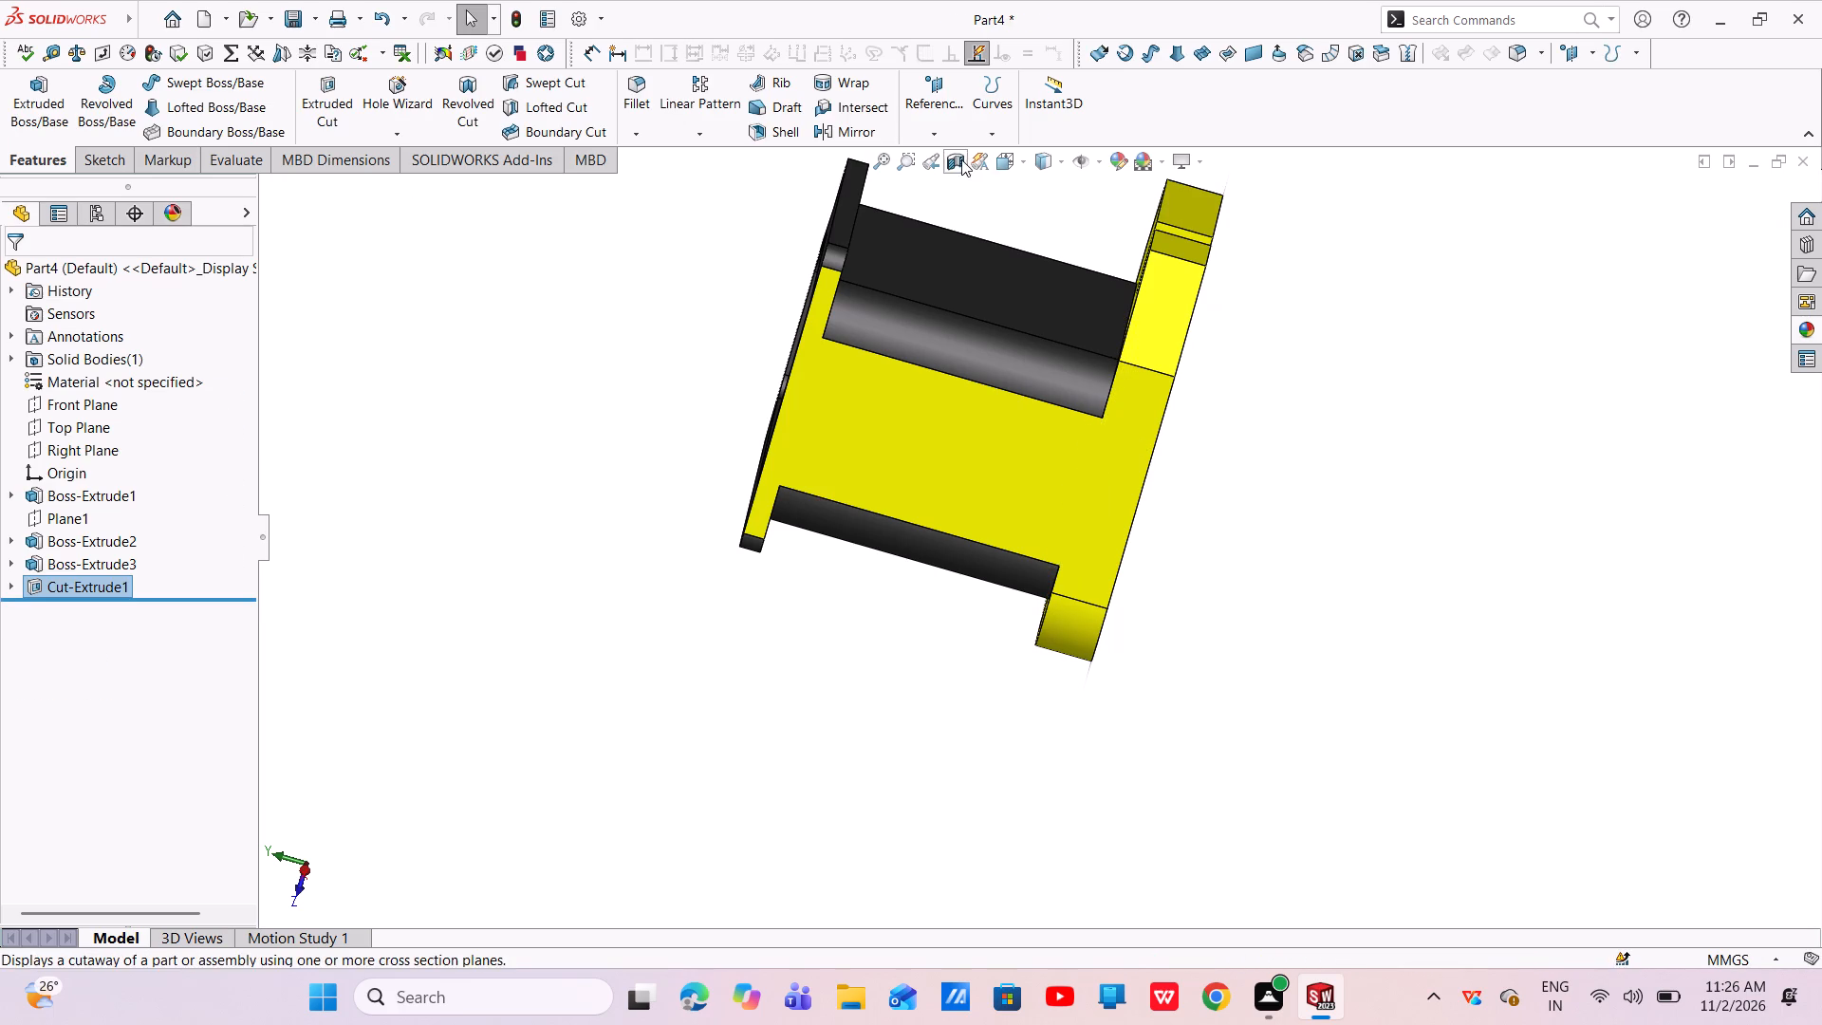
Start a section view on the Front Plane and rotate the cutting plane to about 18.7 degrees to look inside the part.
left_click(961, 159)
middle_click_drag(846, 503, 965, 407)
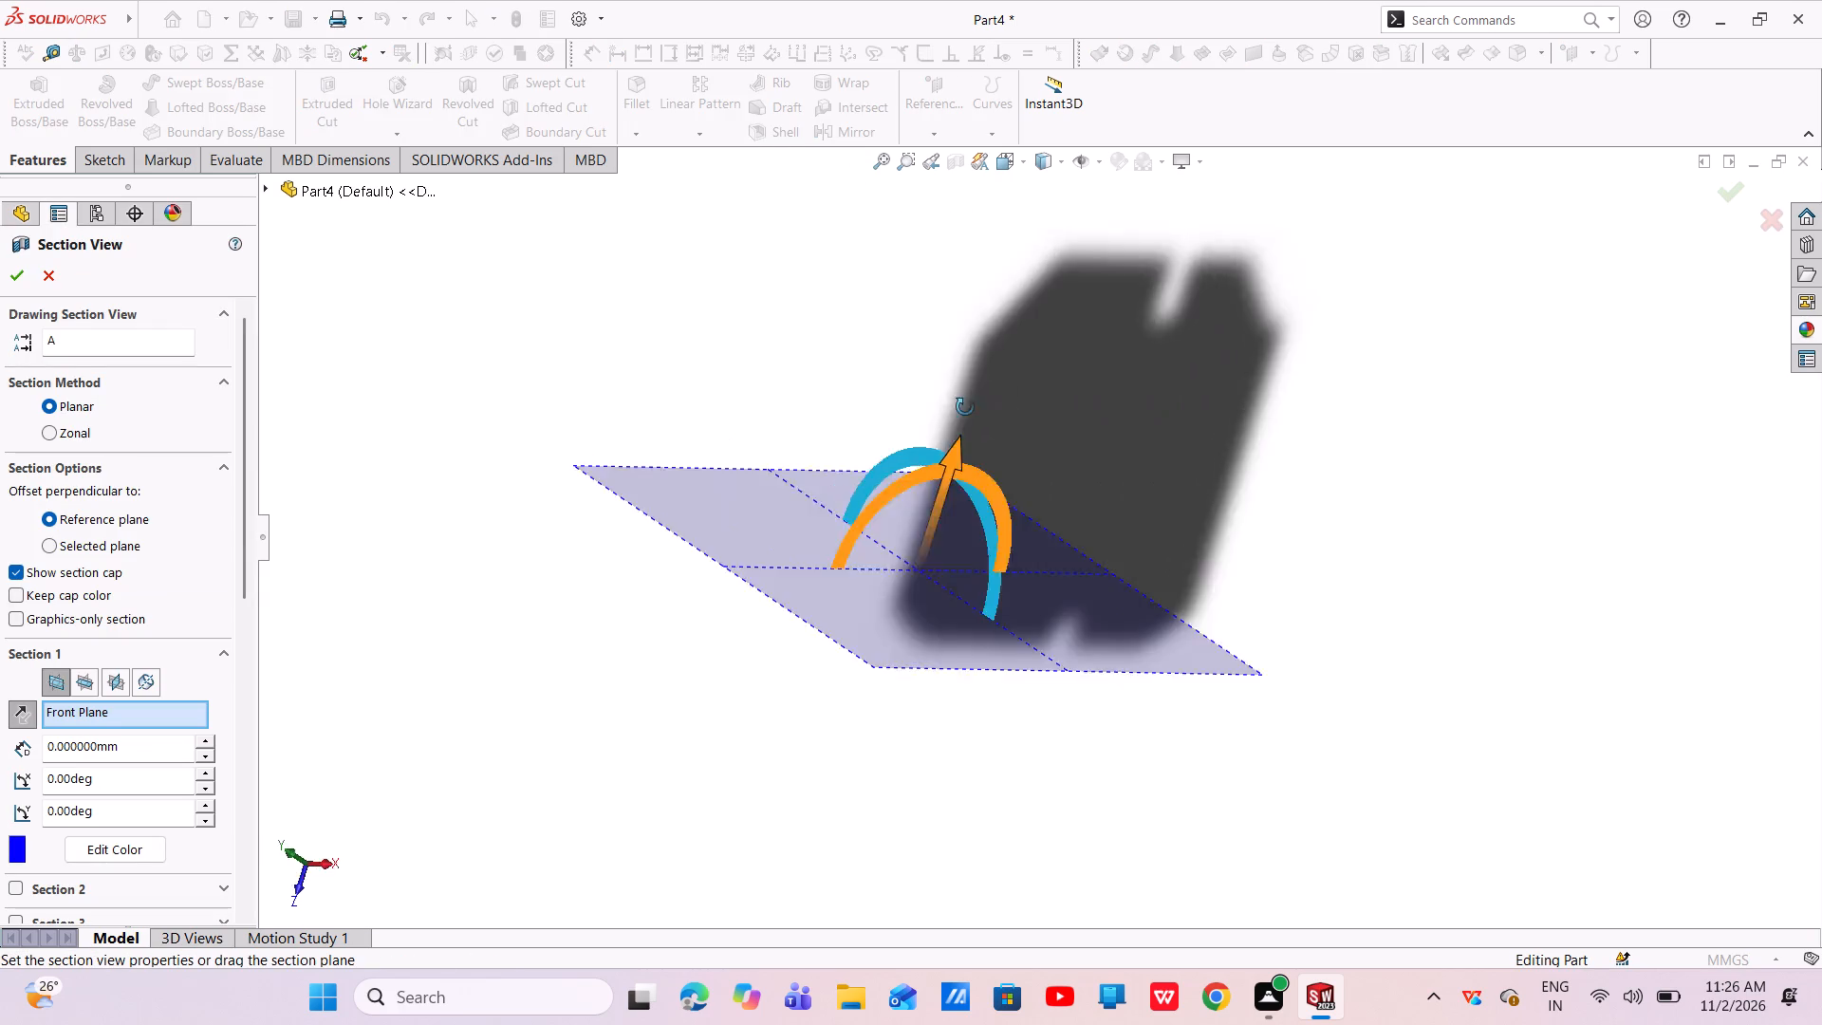
middle_click_drag(965, 407, 1042, 328)
left_click_drag(968, 452, 1121, 384)
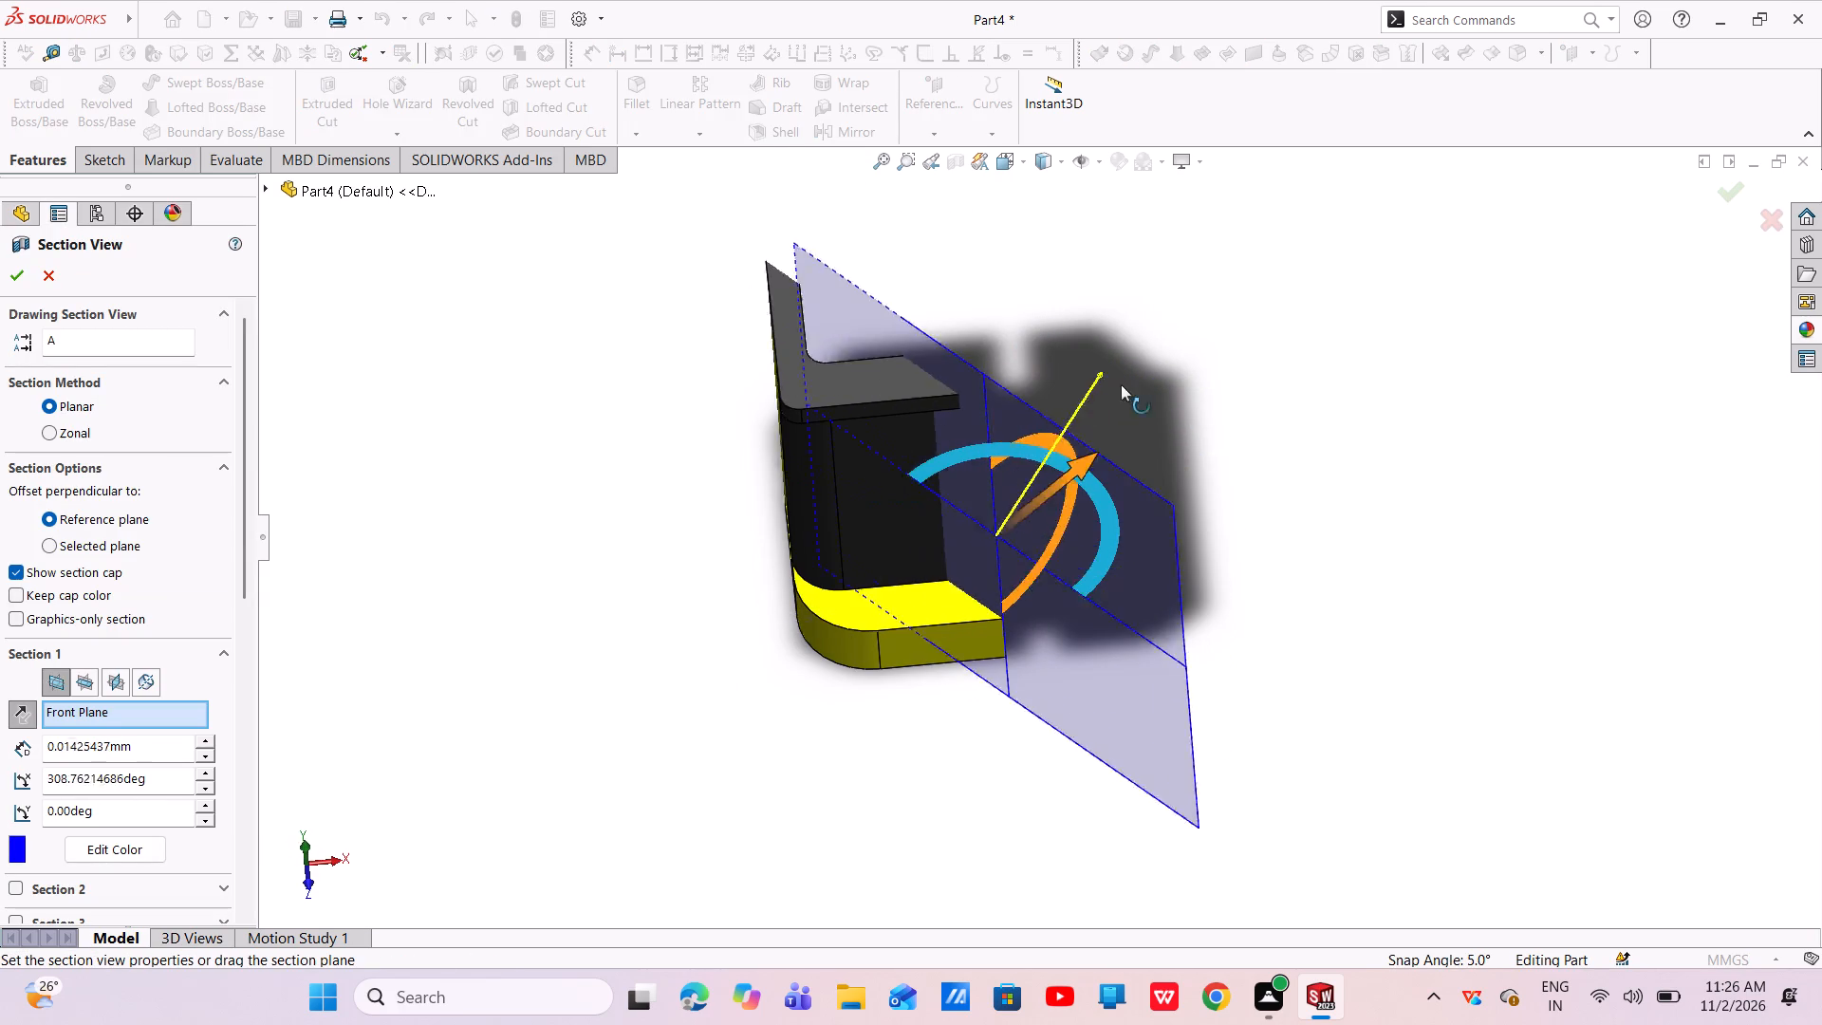
left_click_drag(1121, 384, 1199, 479)
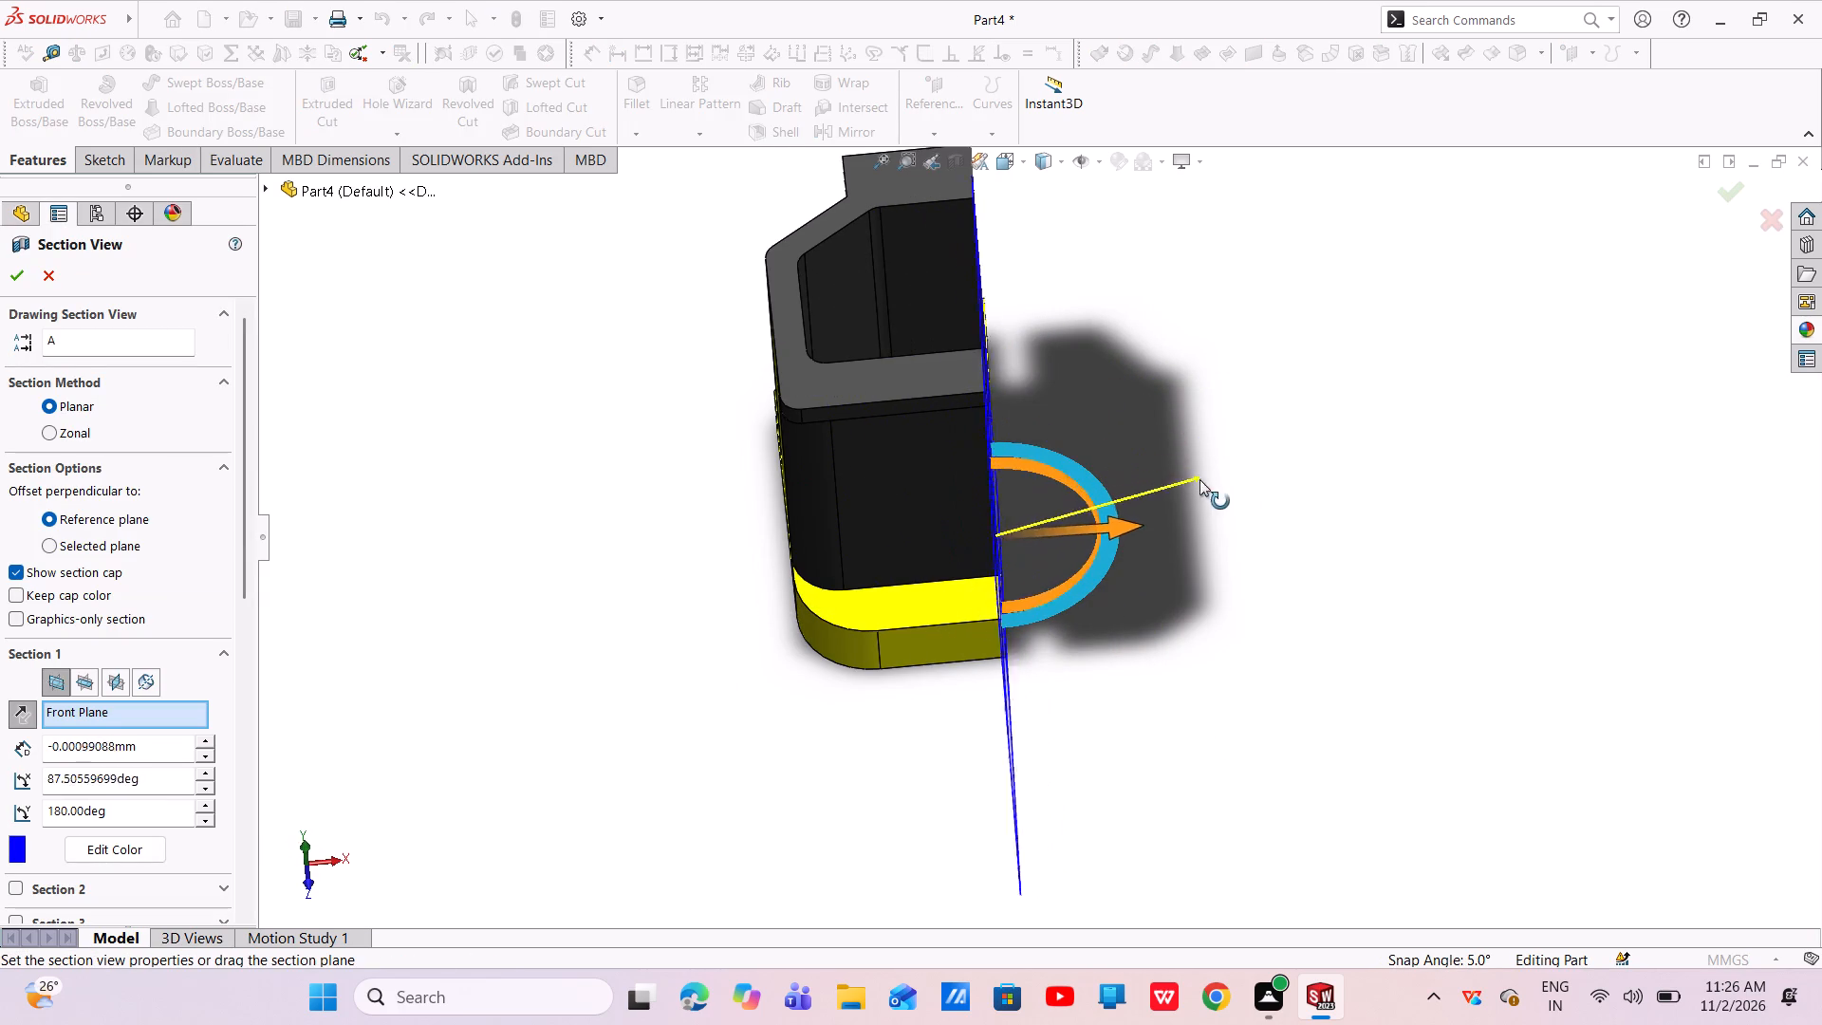
left_click_drag(1199, 479, 967, 388)
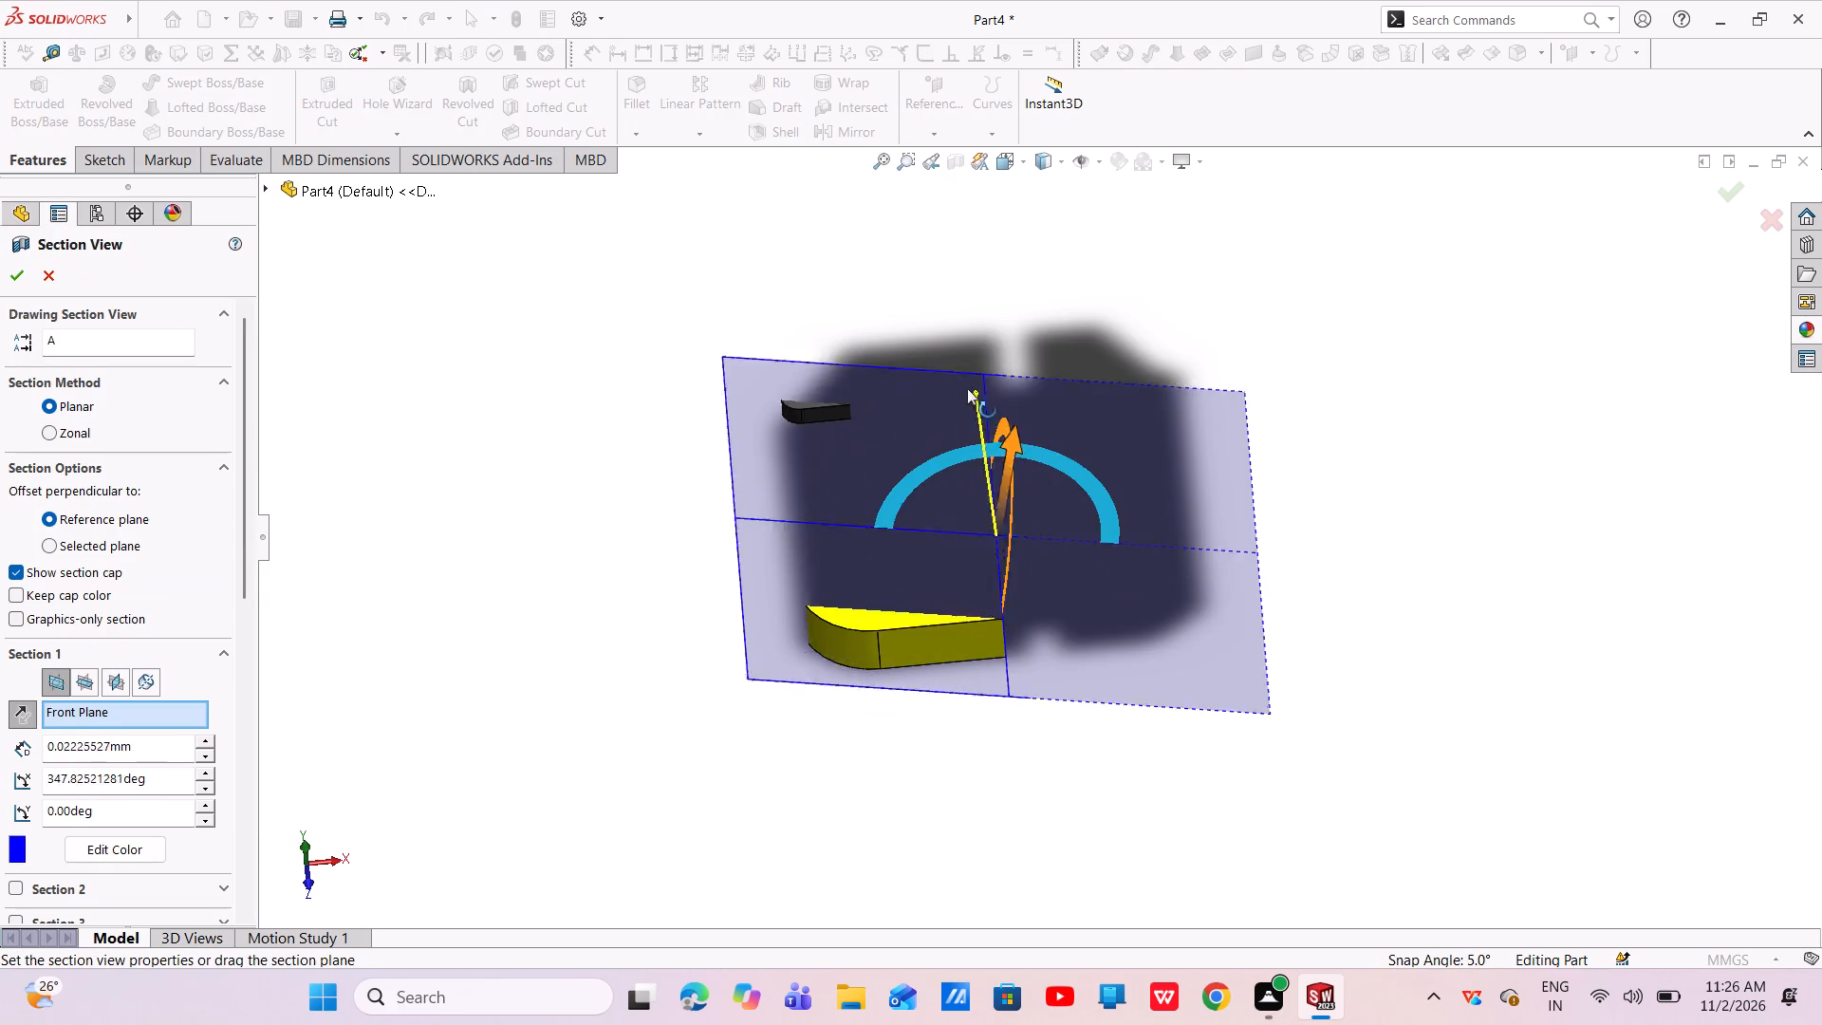
left_click_drag(967, 388, 884, 387)
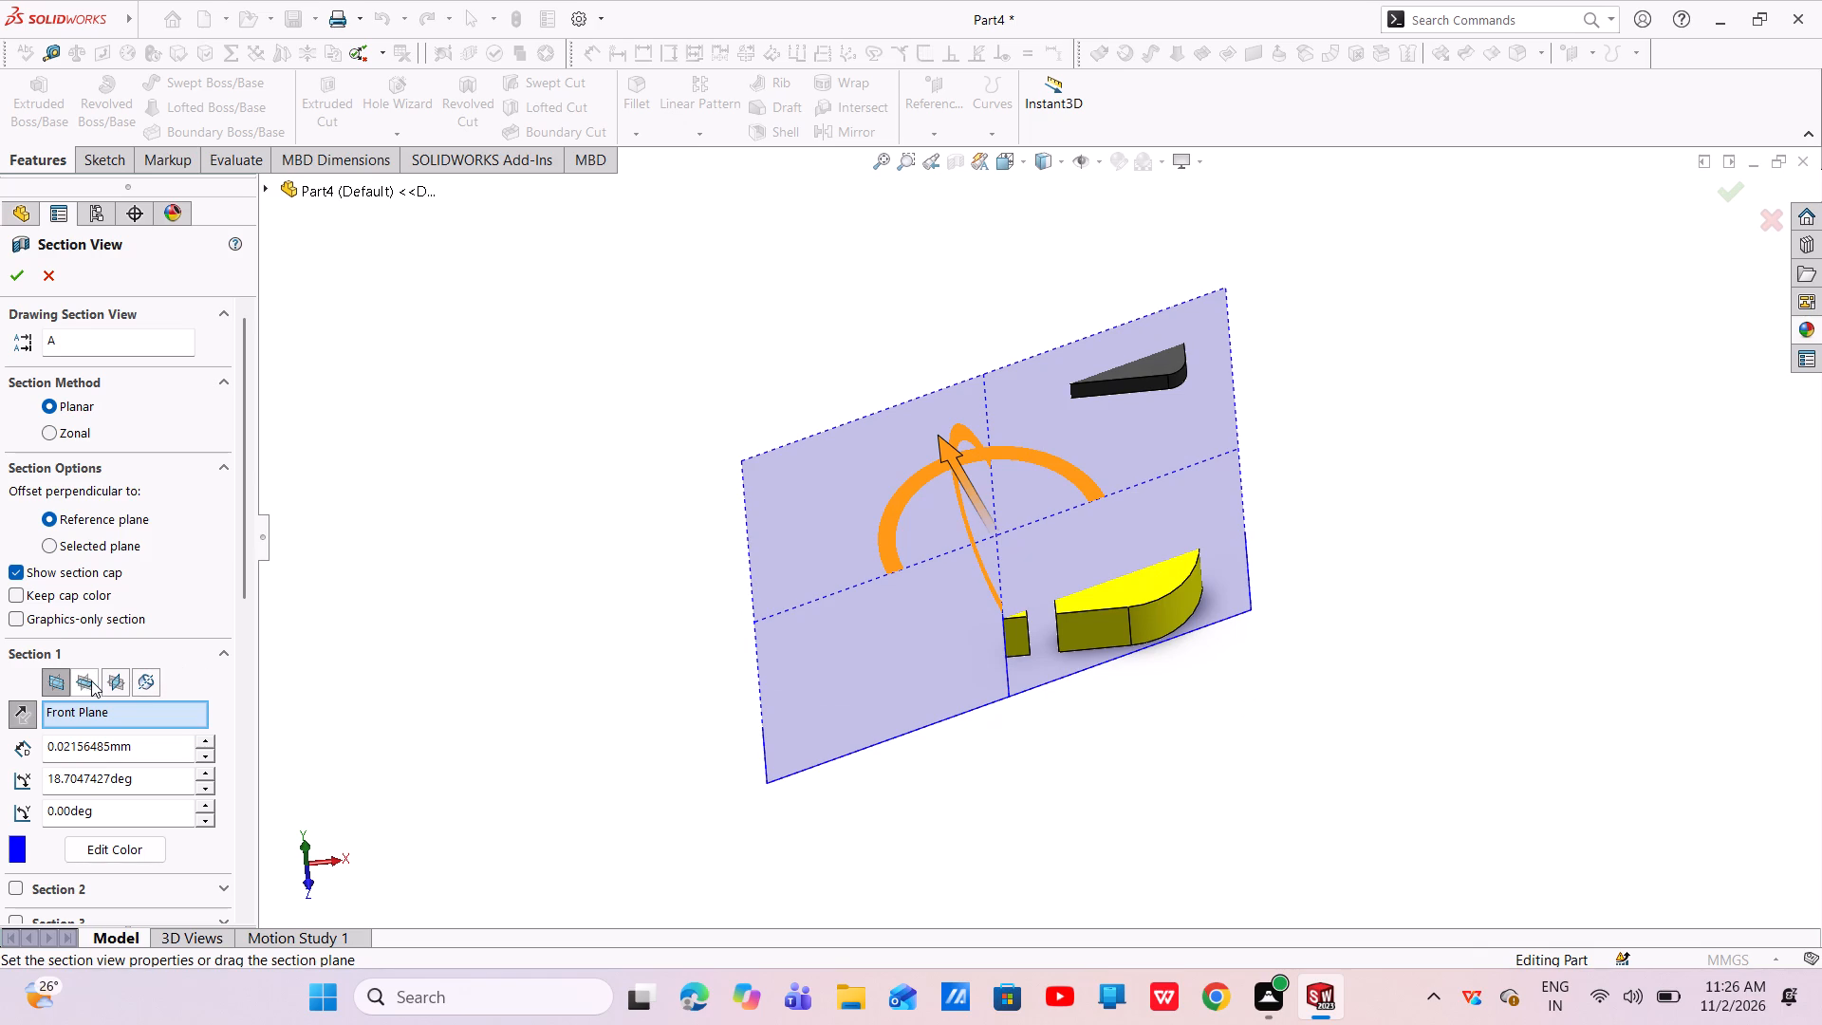
Section the part with the Top Plane instead, moving the cutting plane to a 117 mm offset.
left_click(91, 680)
left_click_drag(974, 429, 870, 423)
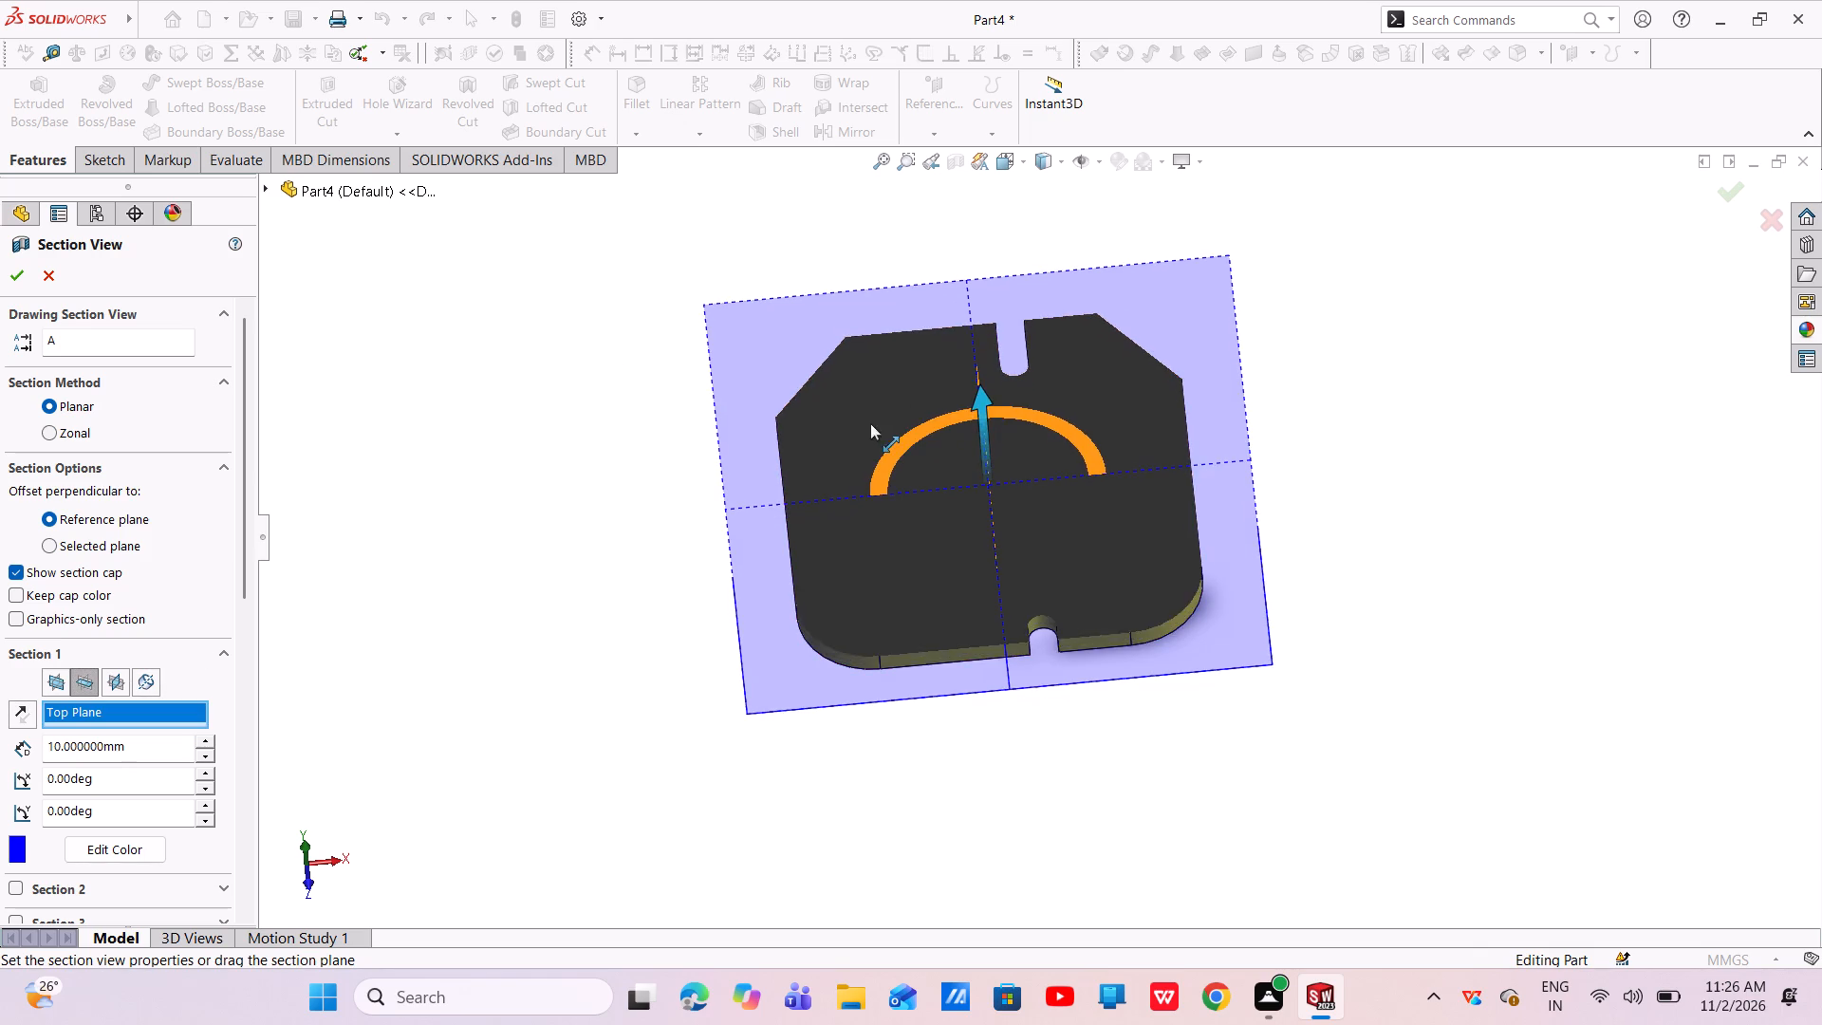
left_click_drag(870, 423, 892, 287)
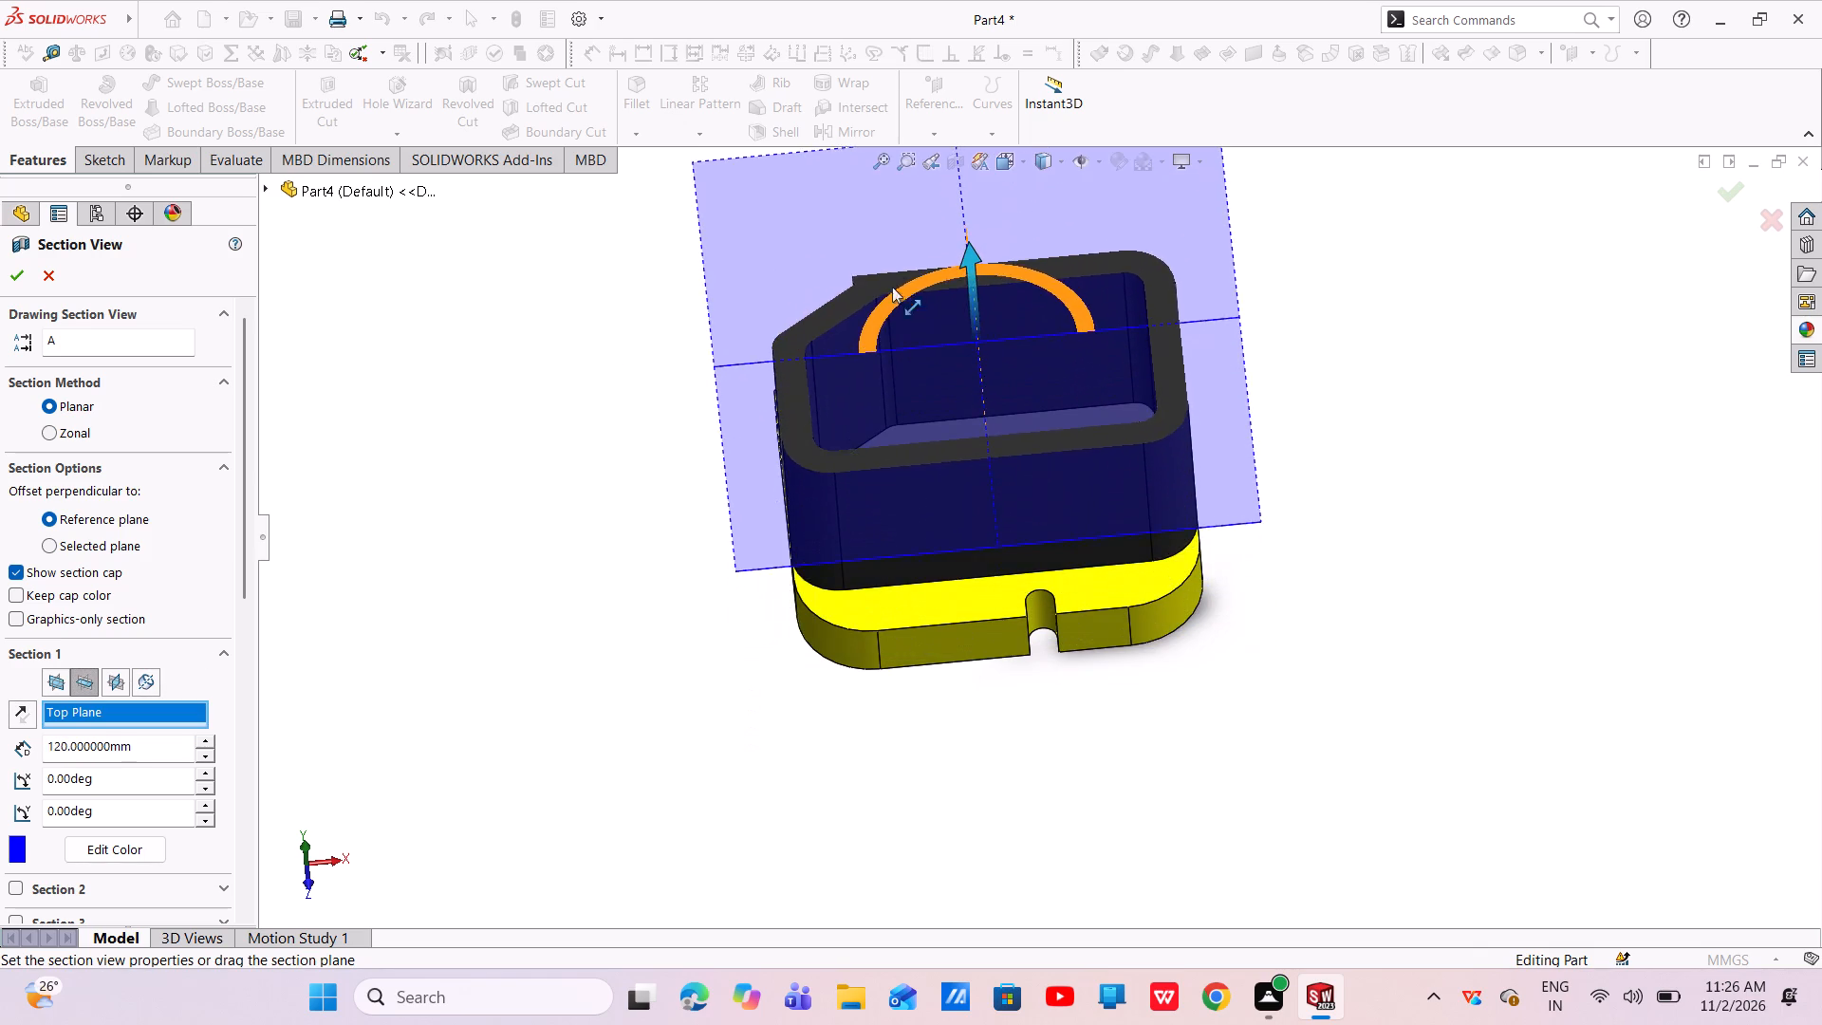
left_click_drag(892, 287, 808, 290)
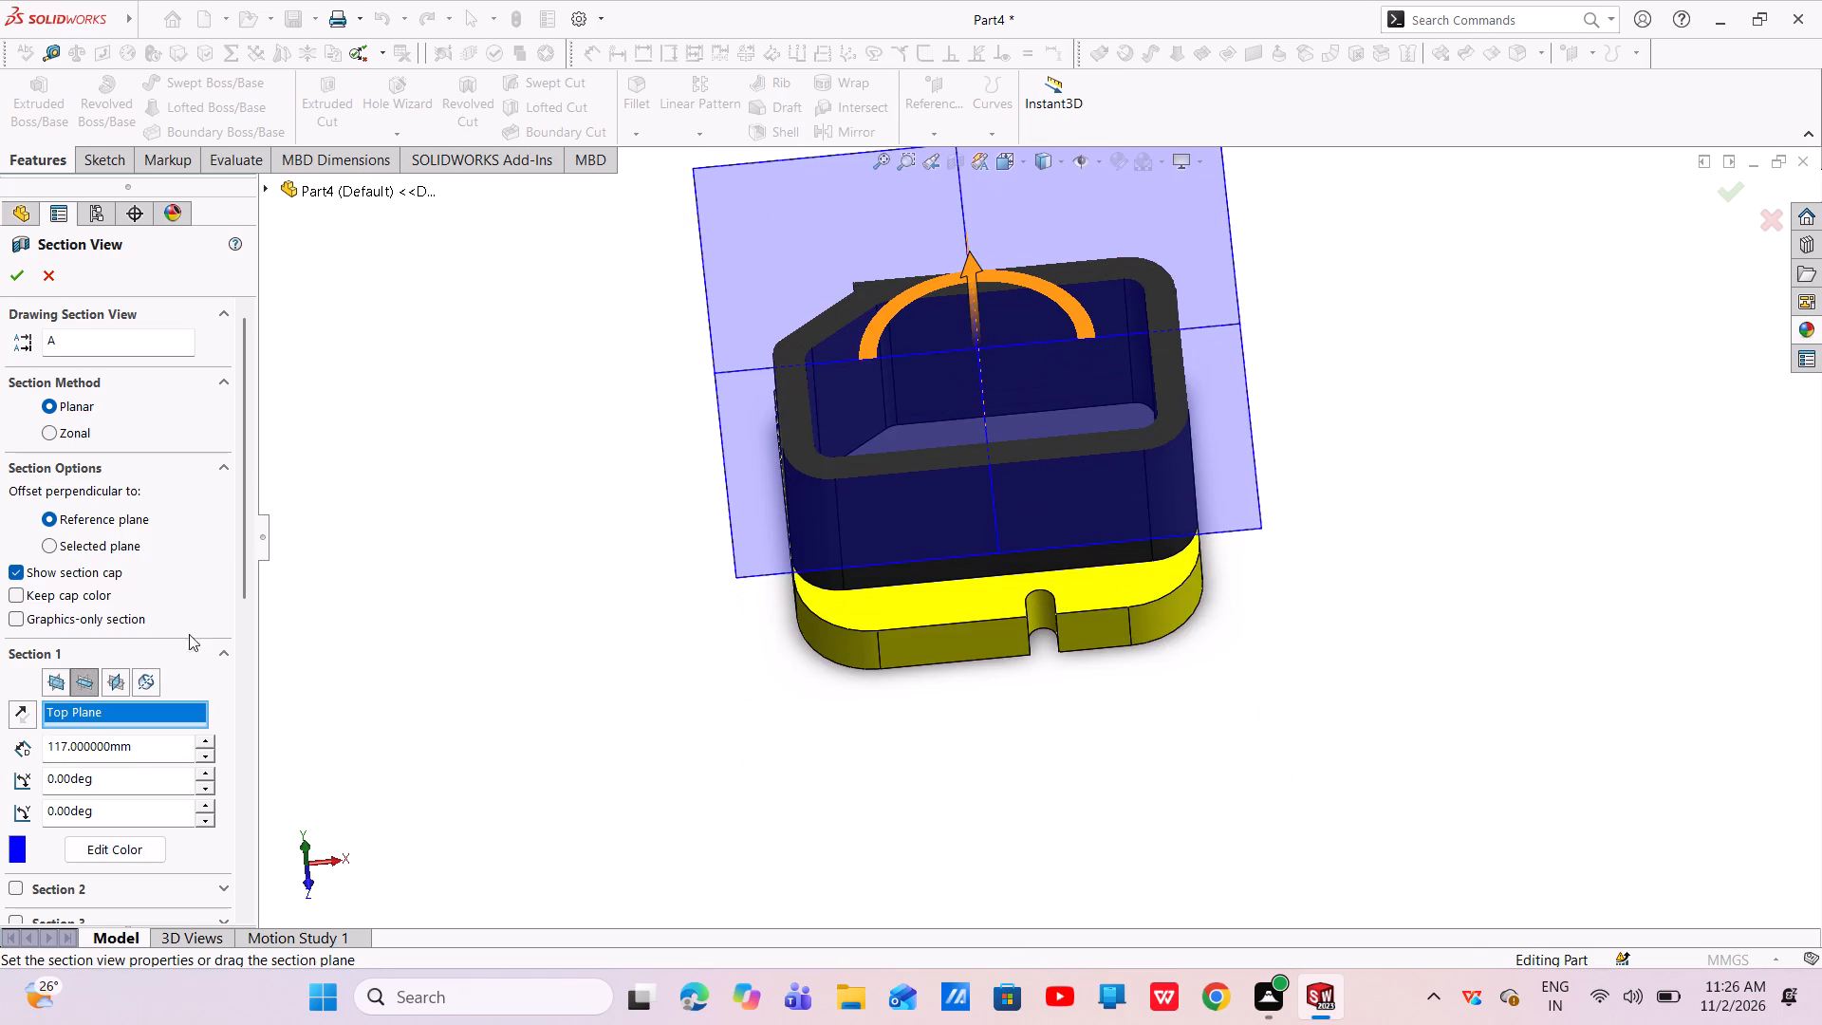
Section the part with the Right Plane at a 26 mm offset and examine the pocket floor in the plate from the Left view.
left_click(115, 679)
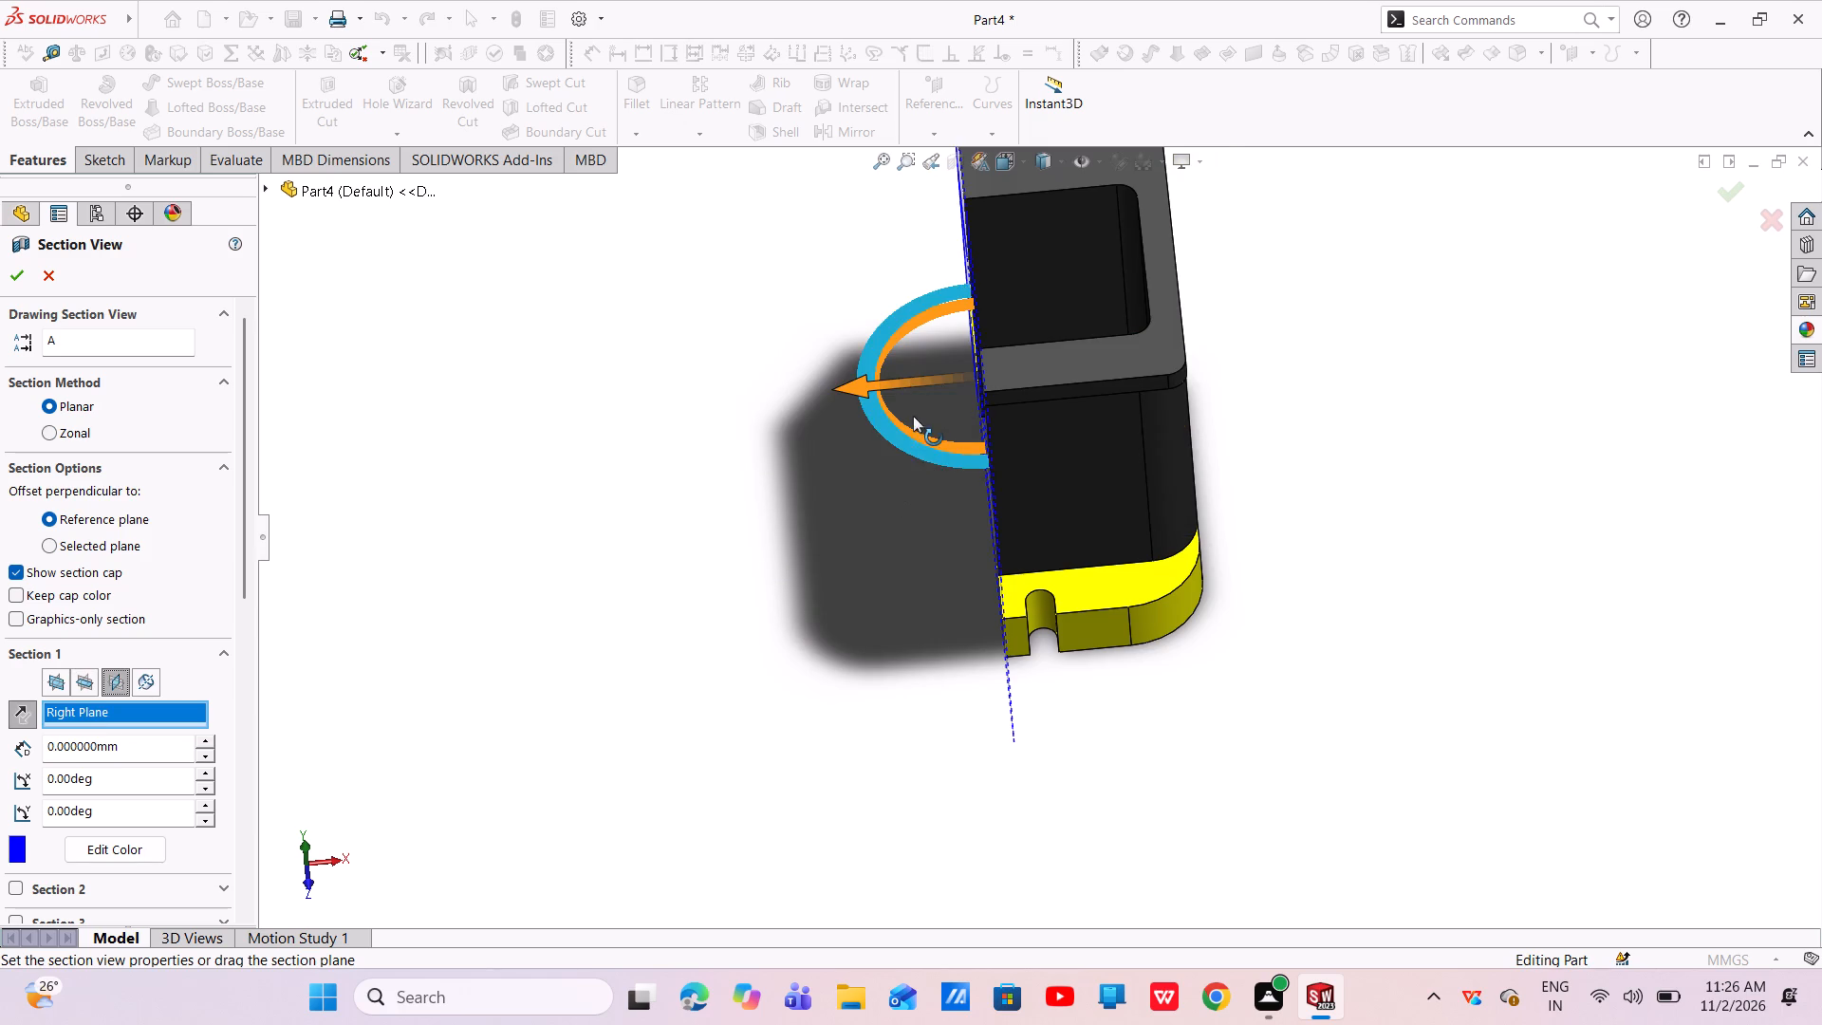
left_click_drag(916, 404, 984, 410)
left_click_drag(883, 383, 937, 385)
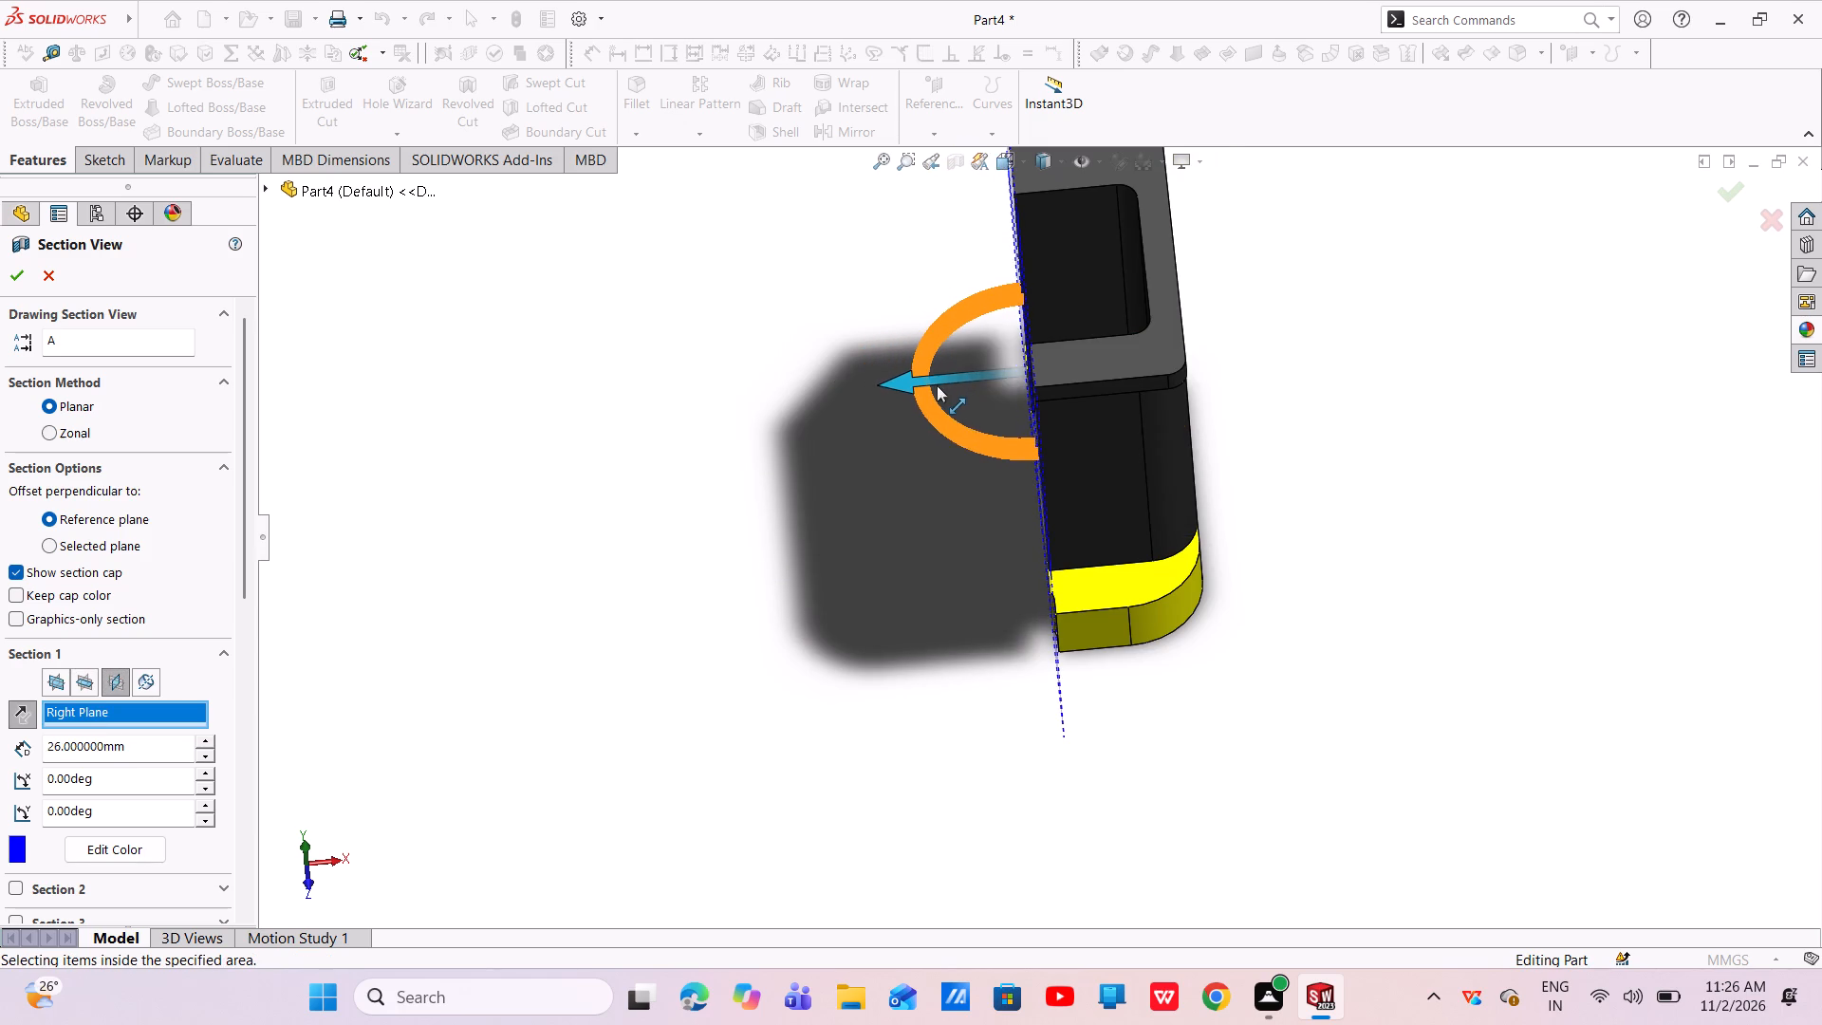
left_click(1025, 158)
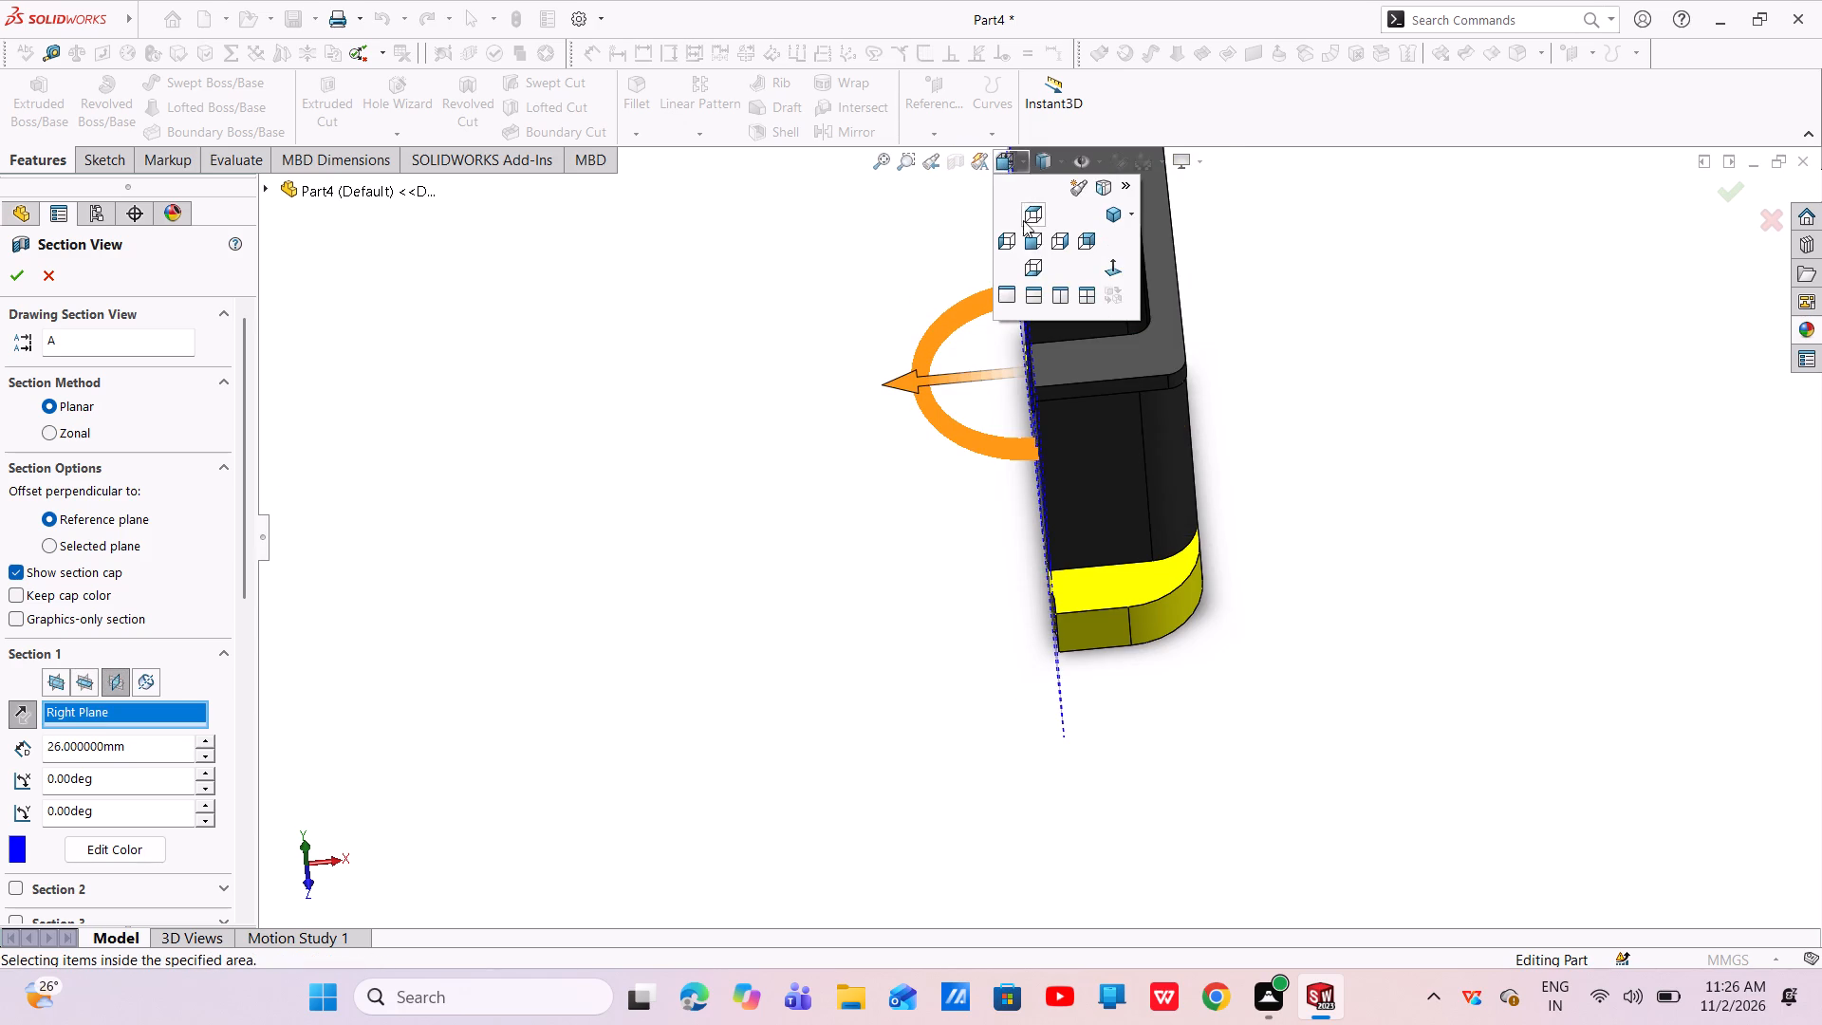
left_click(1030, 245)
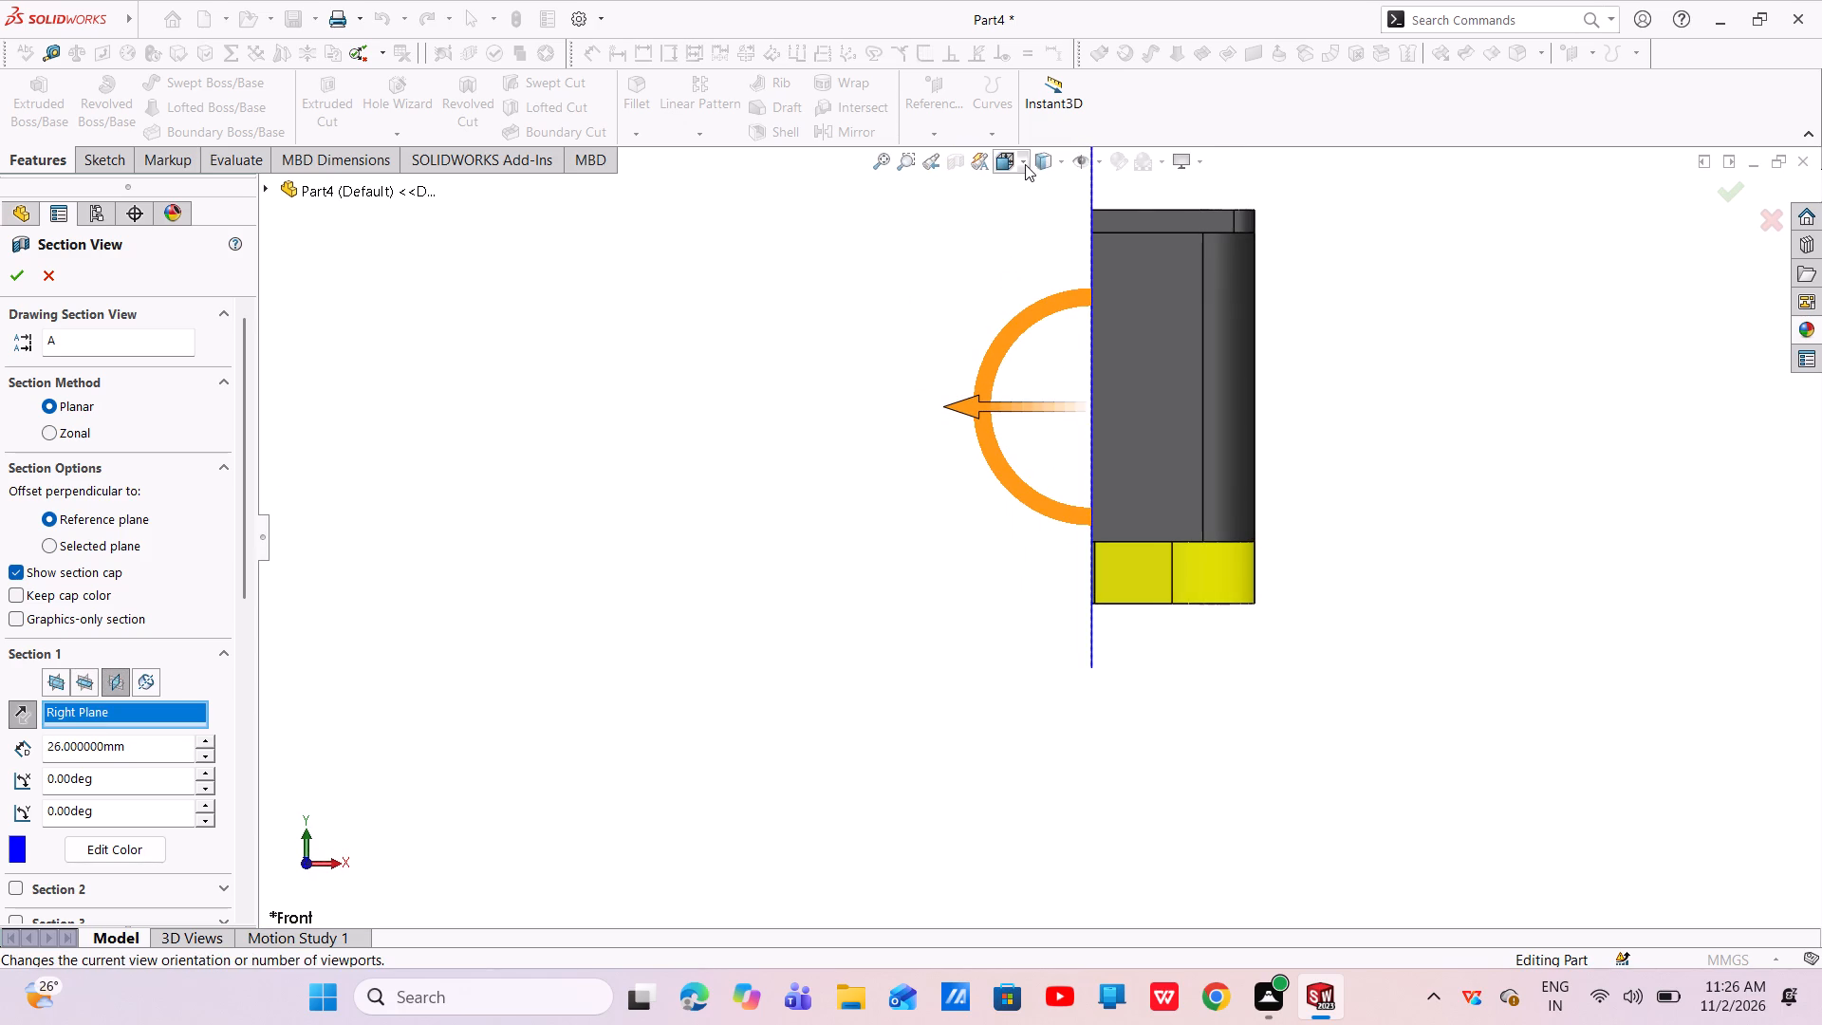
left_click(1023, 160)
left_click(1088, 249)
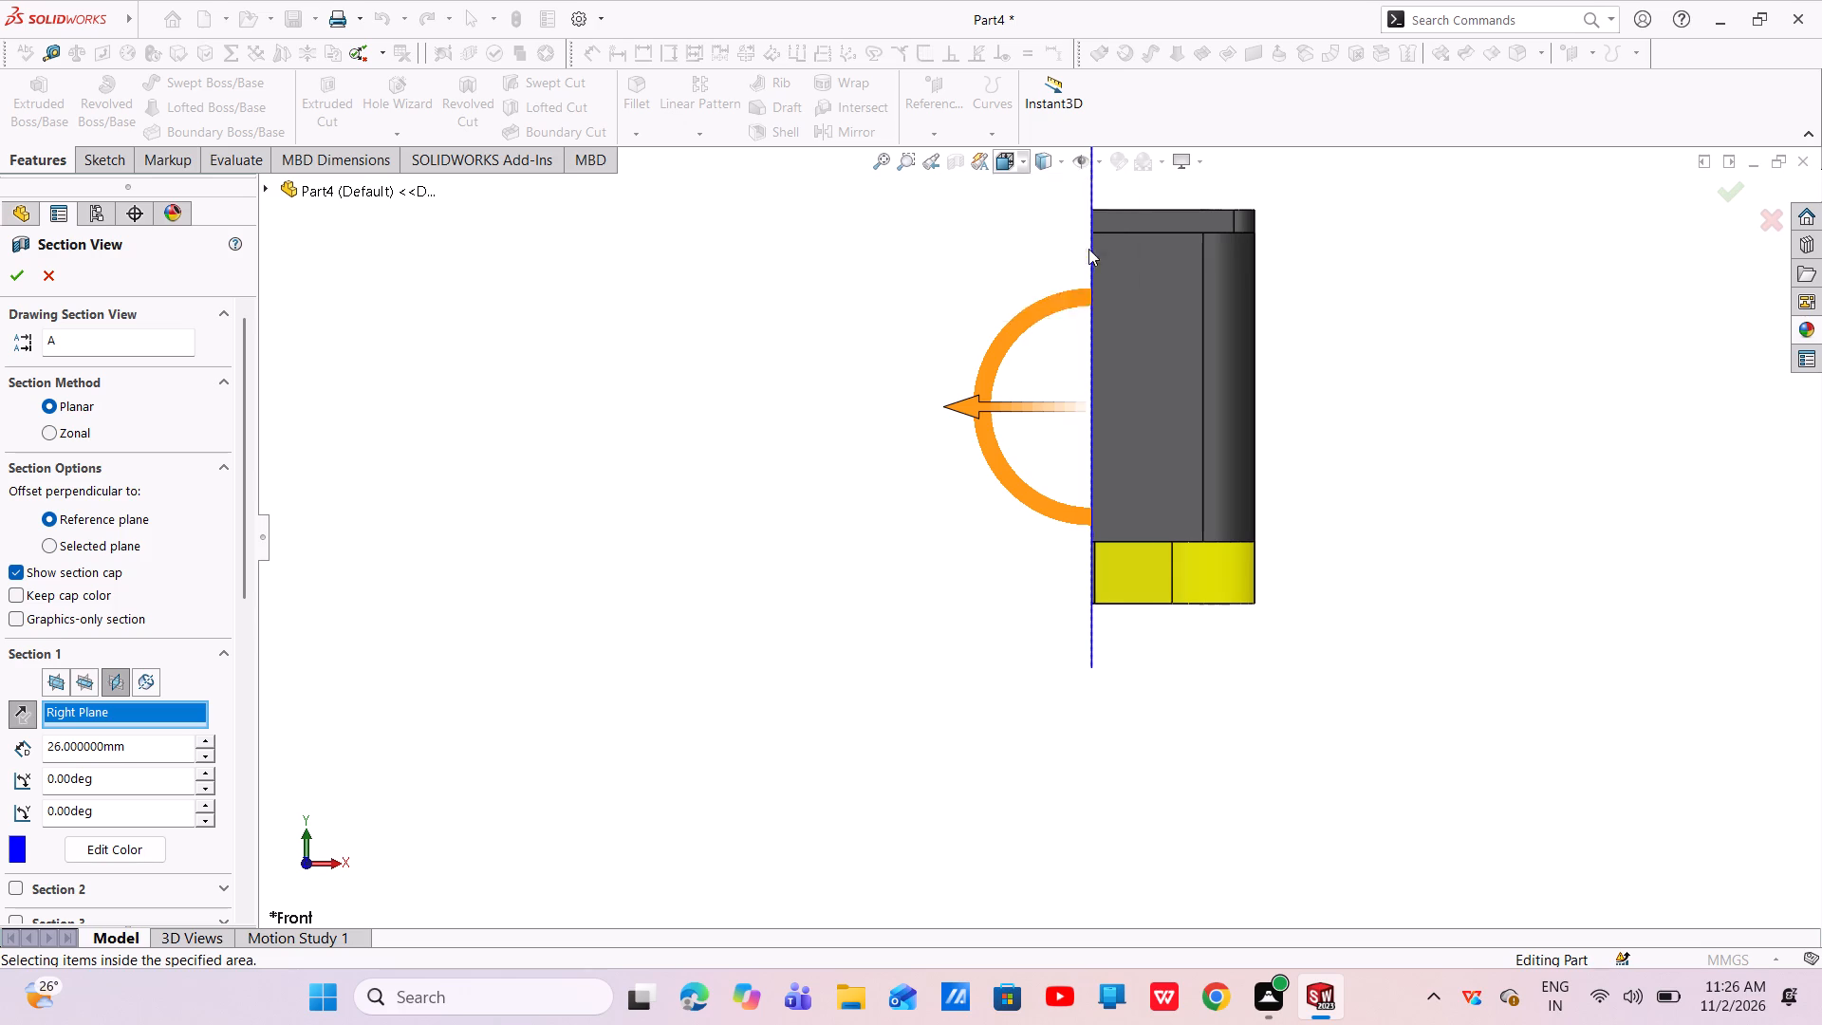
left_click(1024, 163)
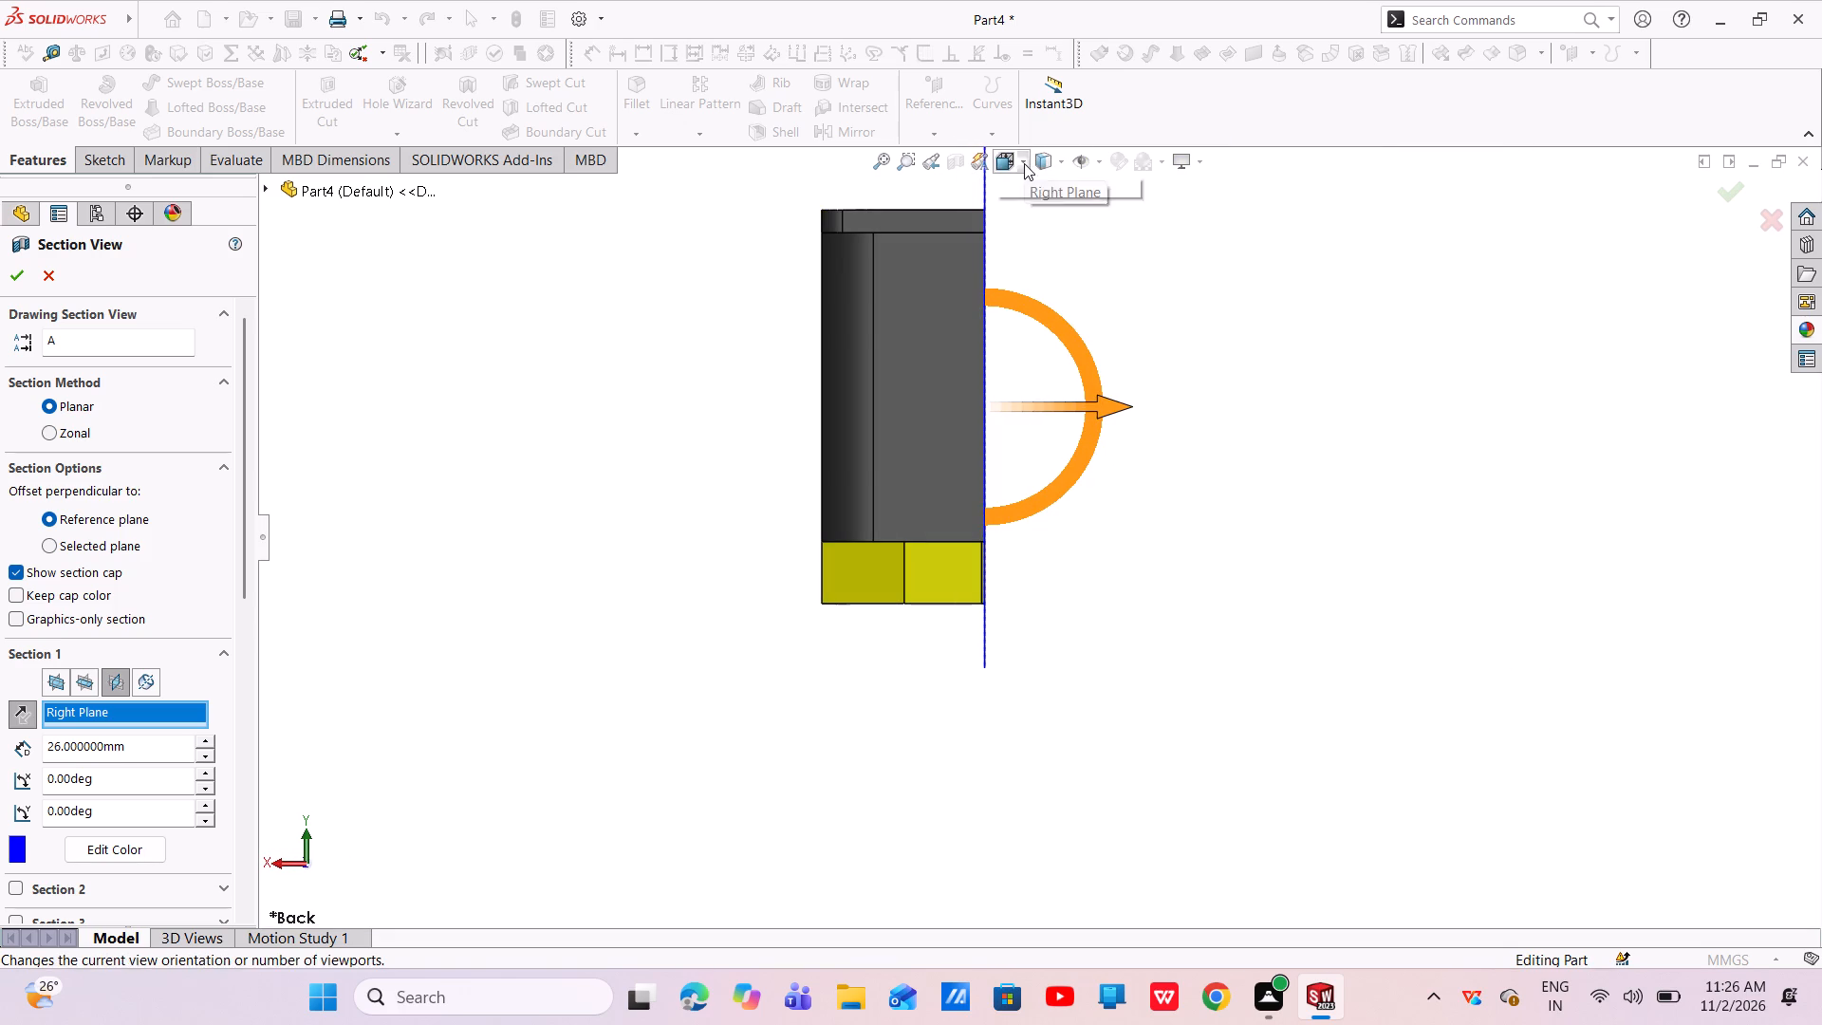
left_click(1002, 243)
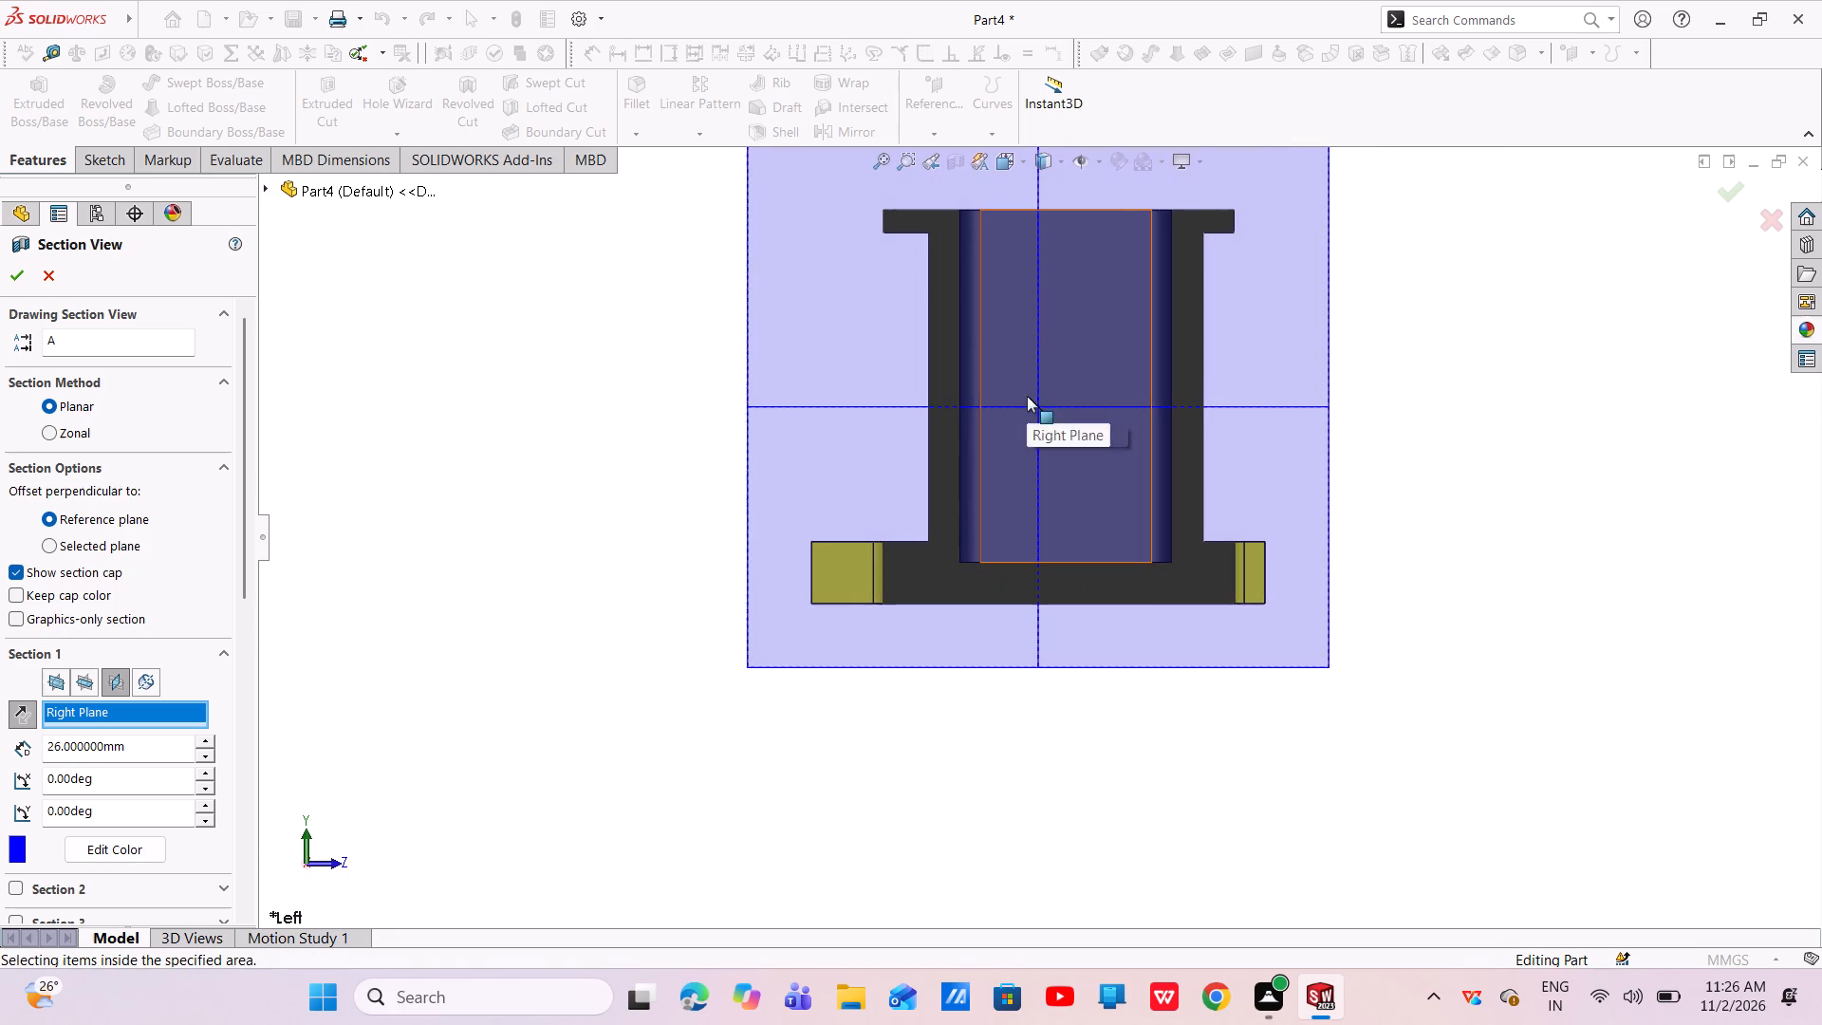
scroll(1128, 591, "down", 5)
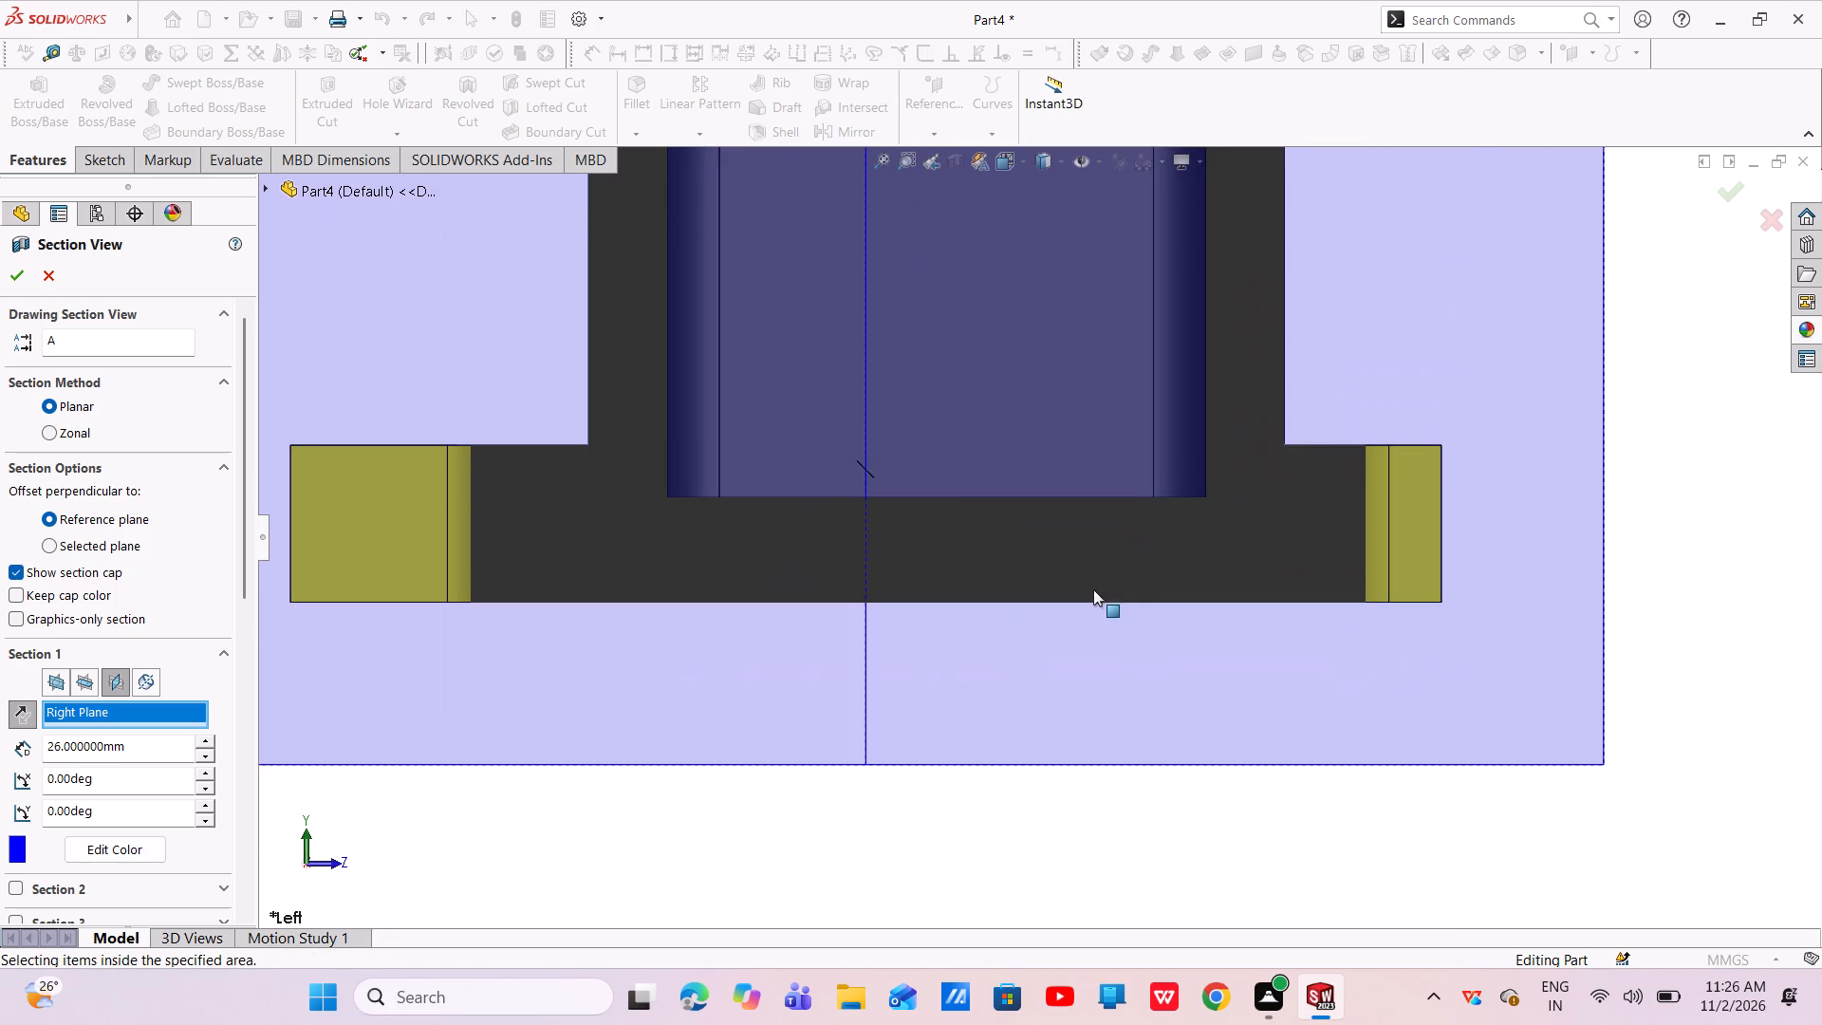
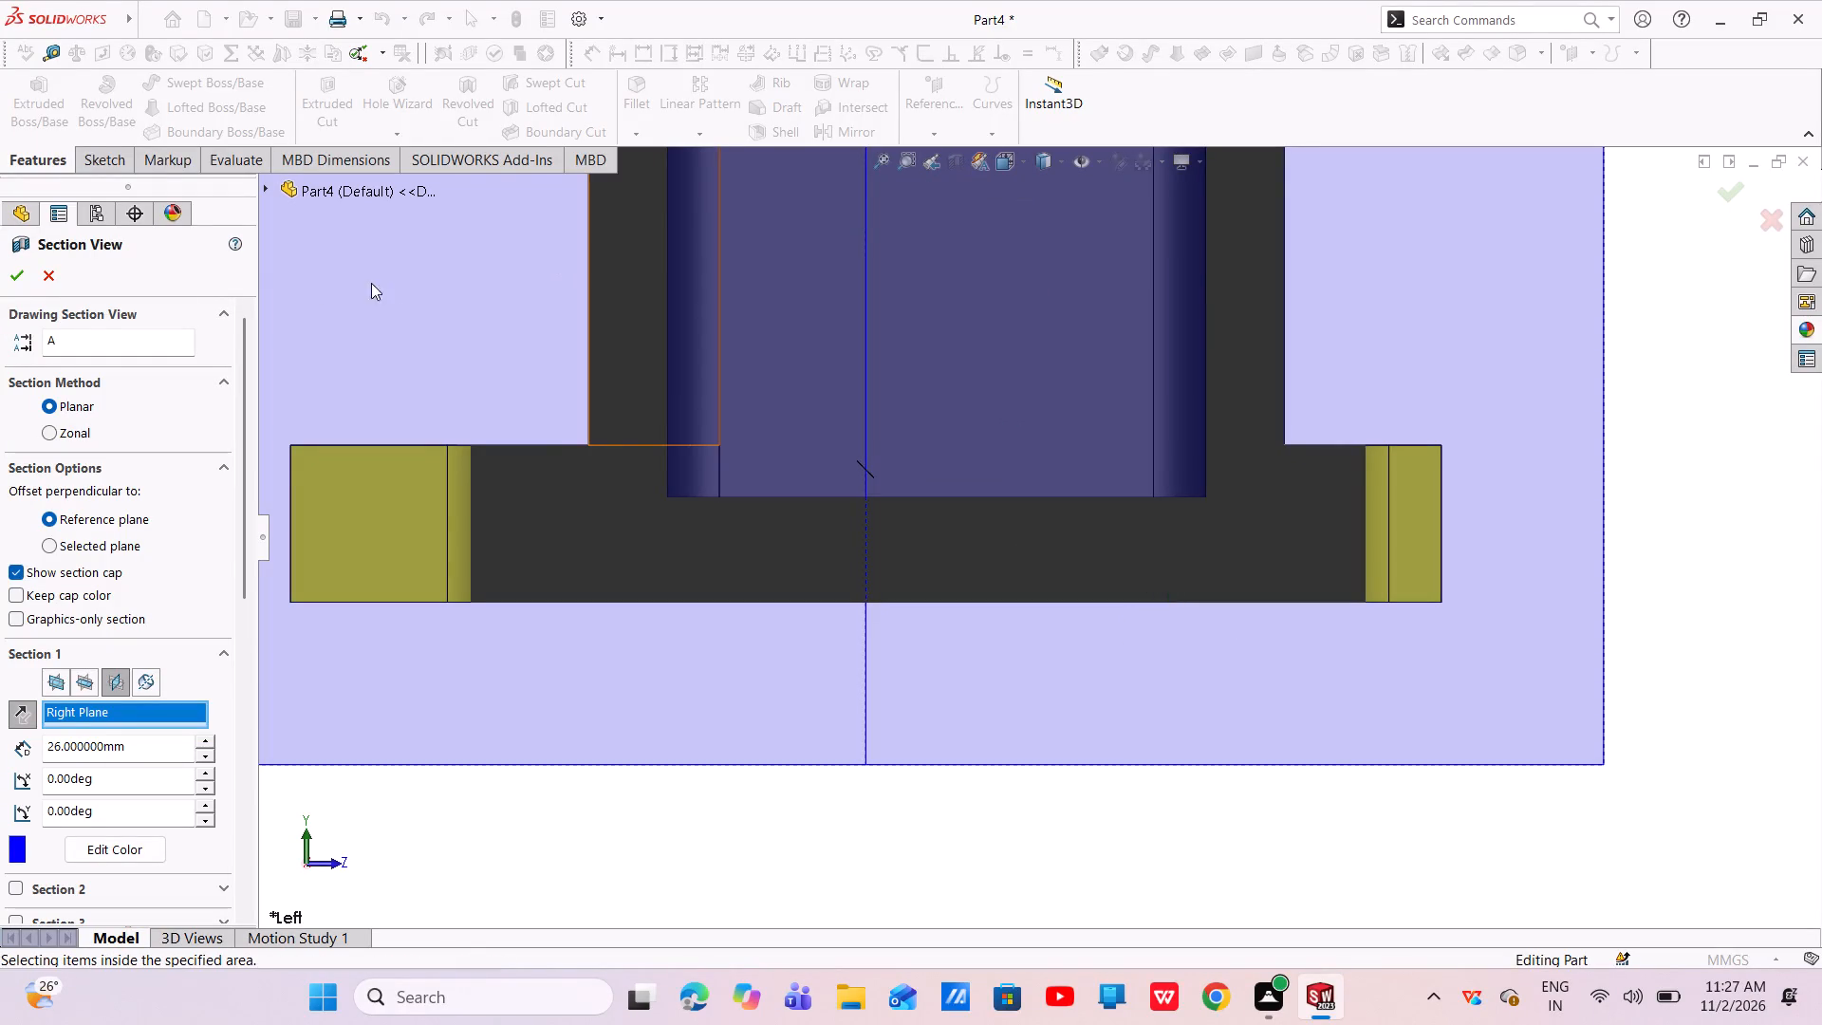
Accept the Right Plane section view and switch sectioning off to show the whole part again.
left_click(9, 276)
scroll(978, 492, "up", 4)
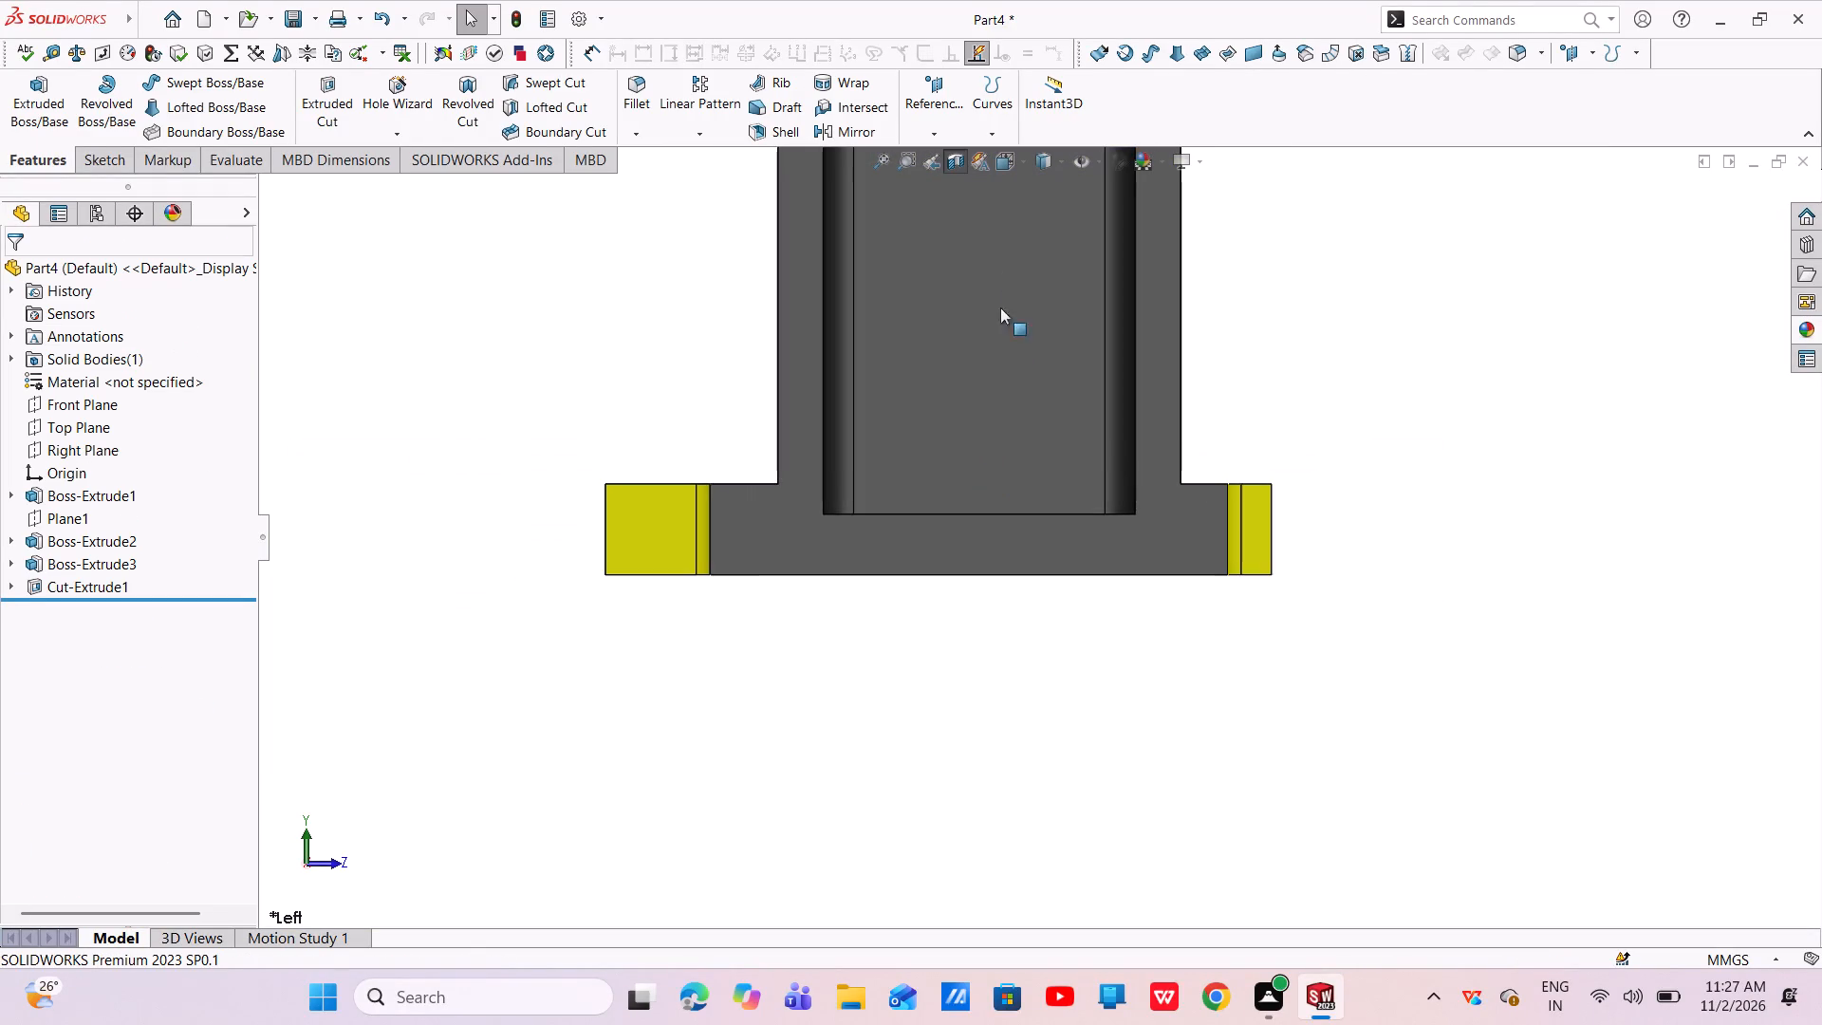
left_click(949, 162)
scroll(1000, 384, "up", 4)
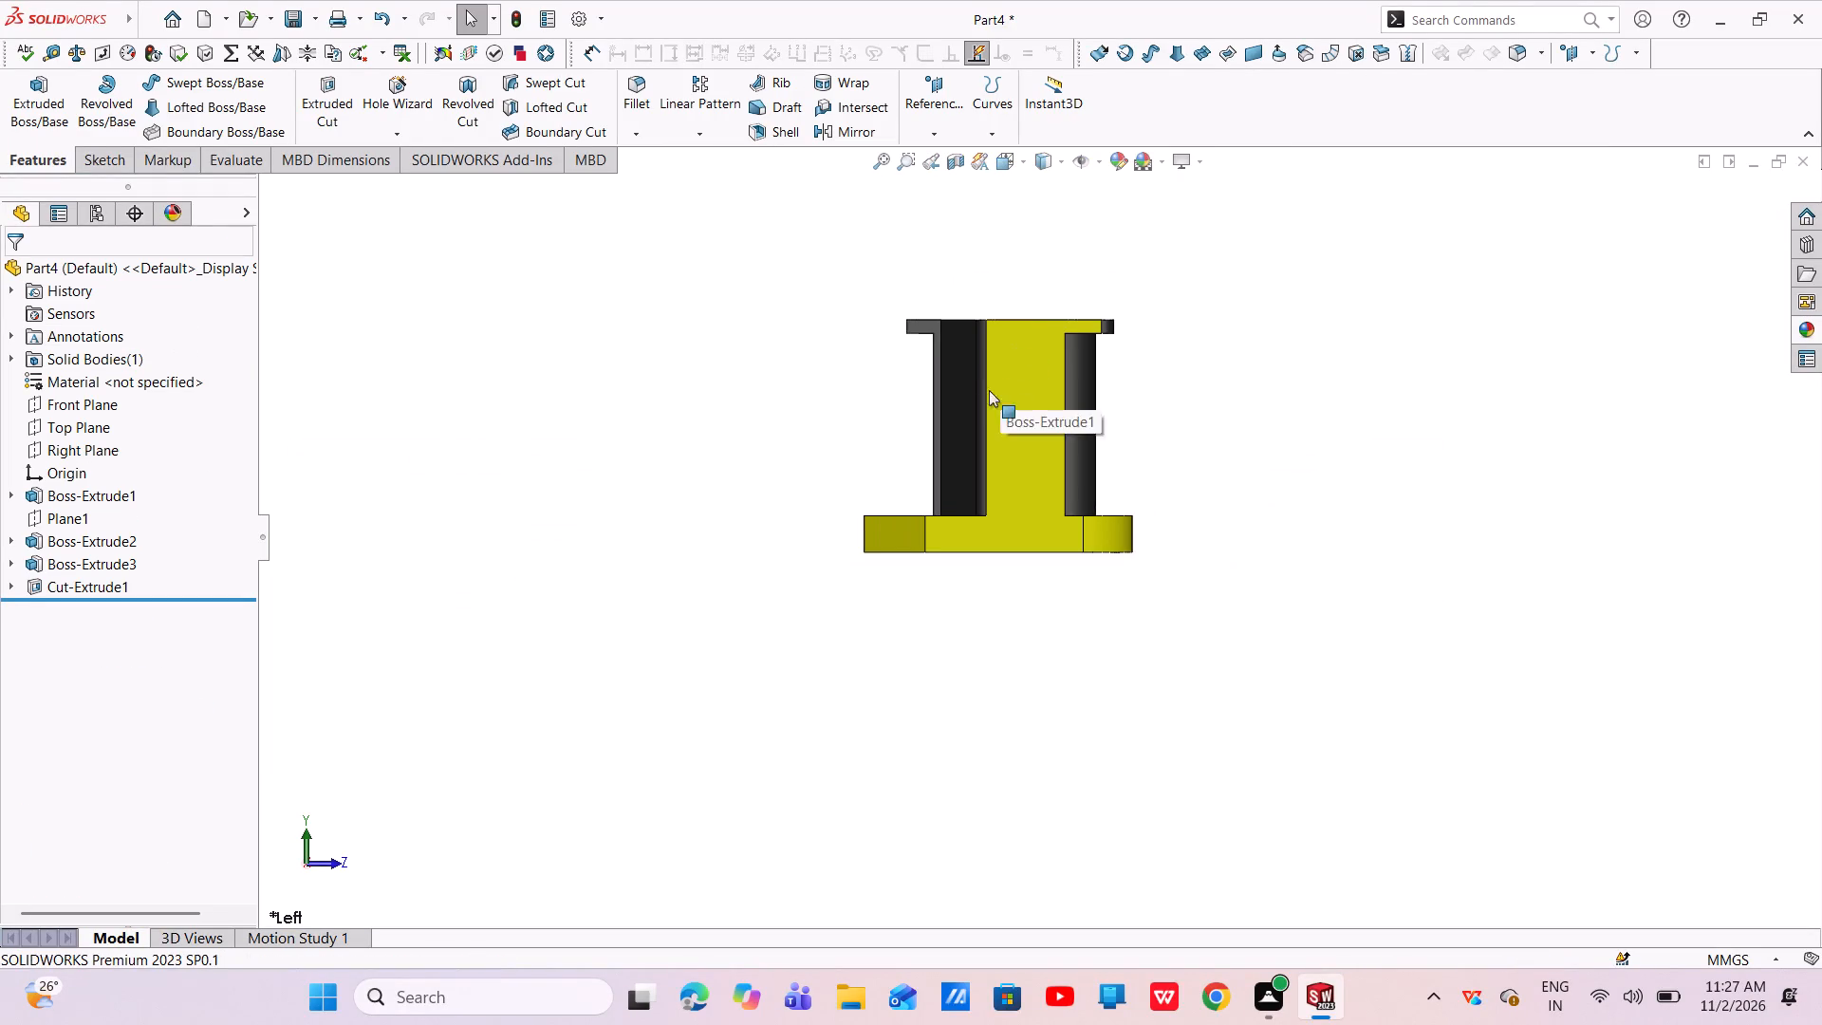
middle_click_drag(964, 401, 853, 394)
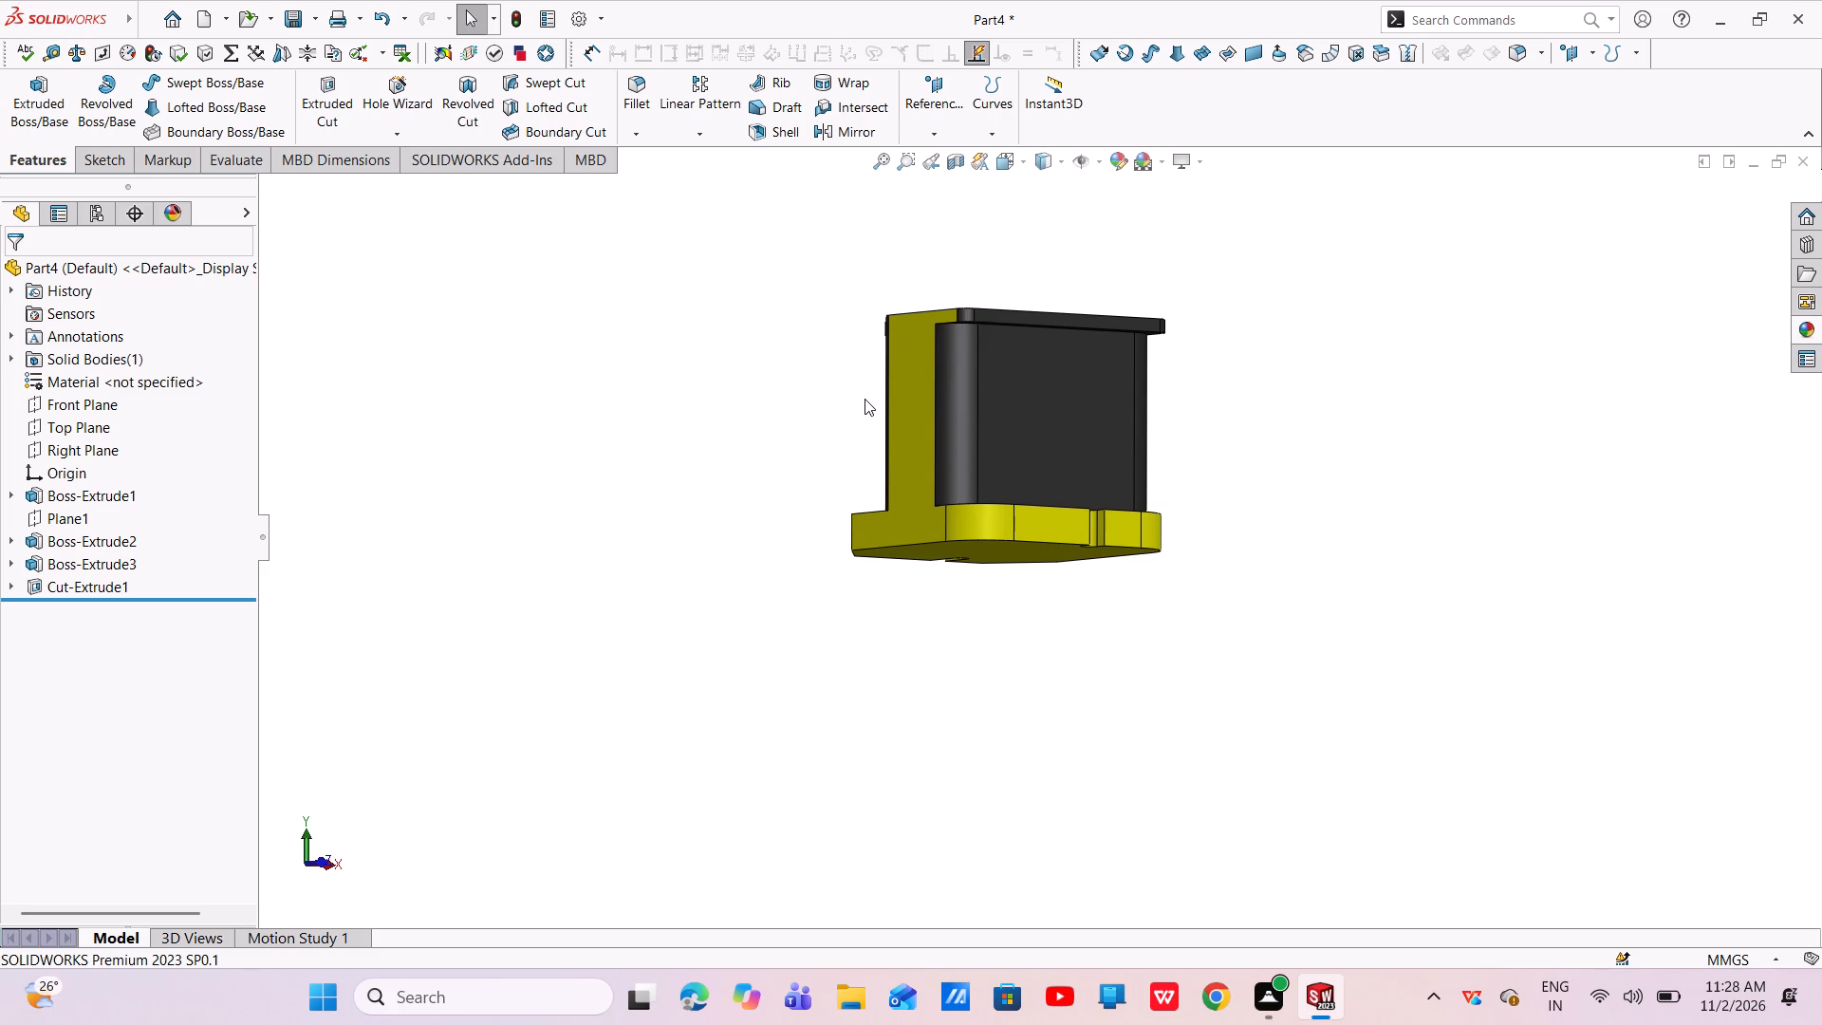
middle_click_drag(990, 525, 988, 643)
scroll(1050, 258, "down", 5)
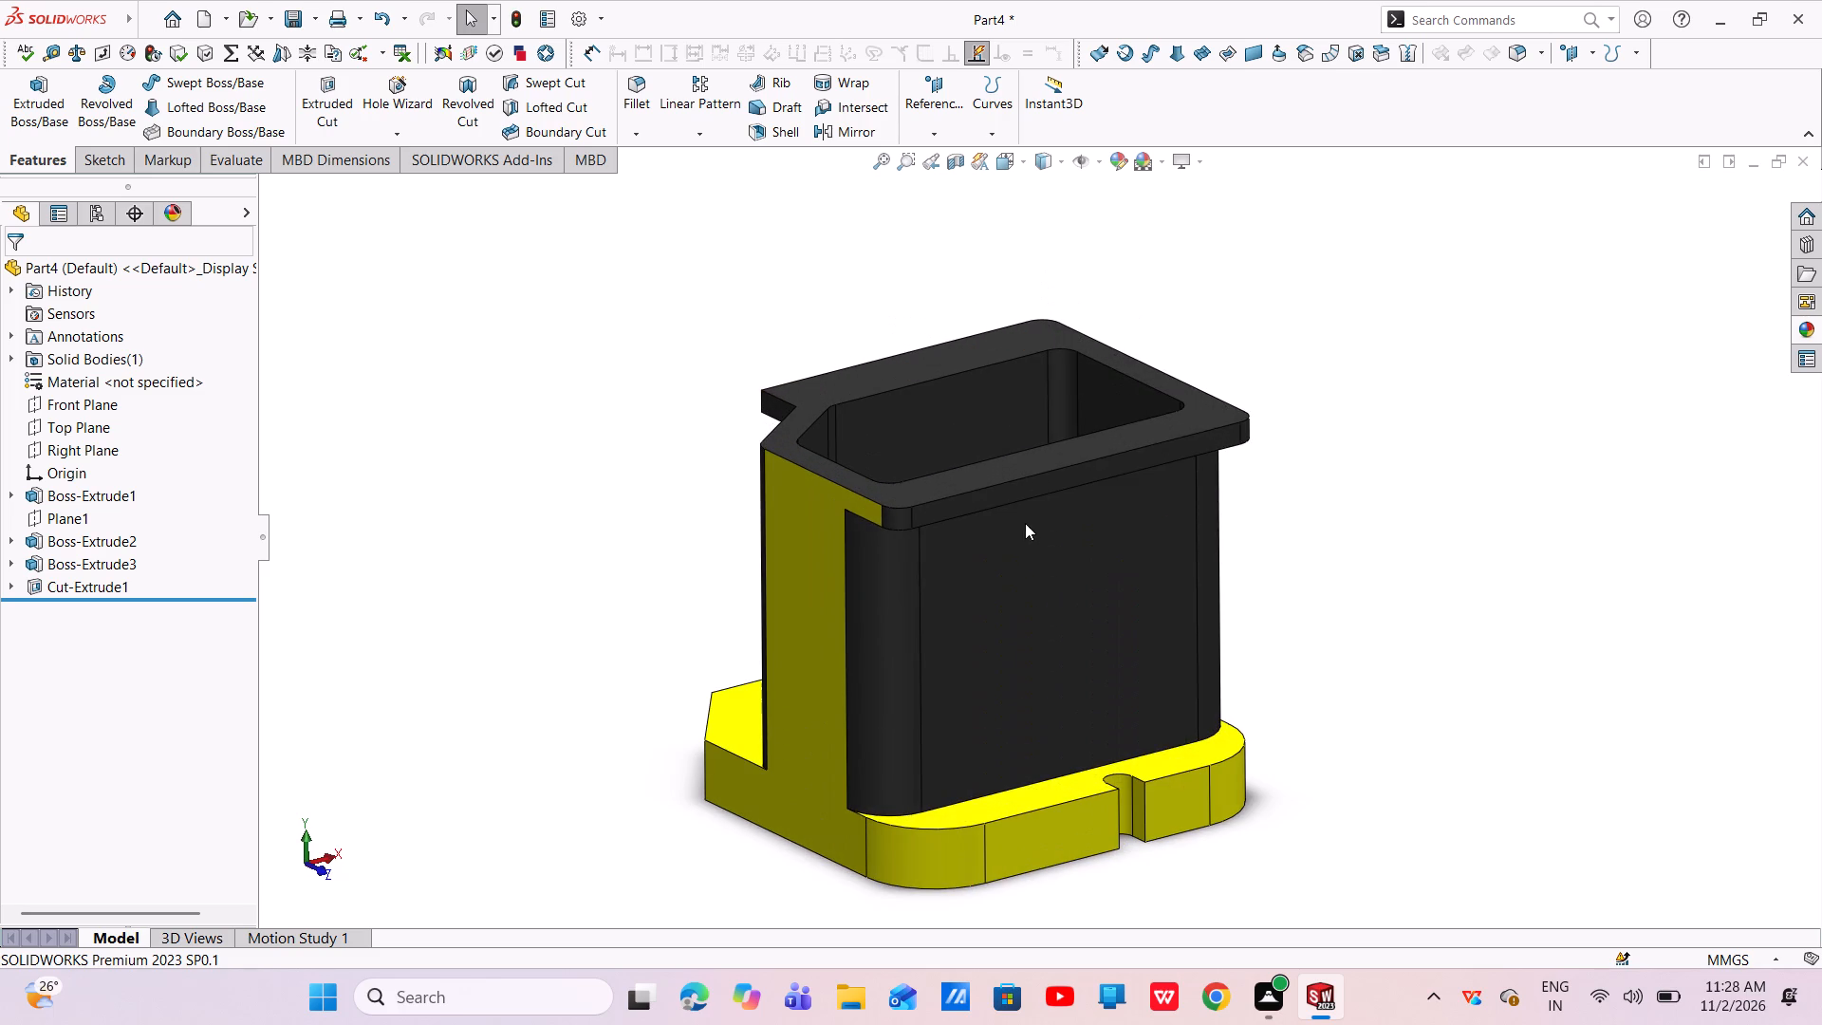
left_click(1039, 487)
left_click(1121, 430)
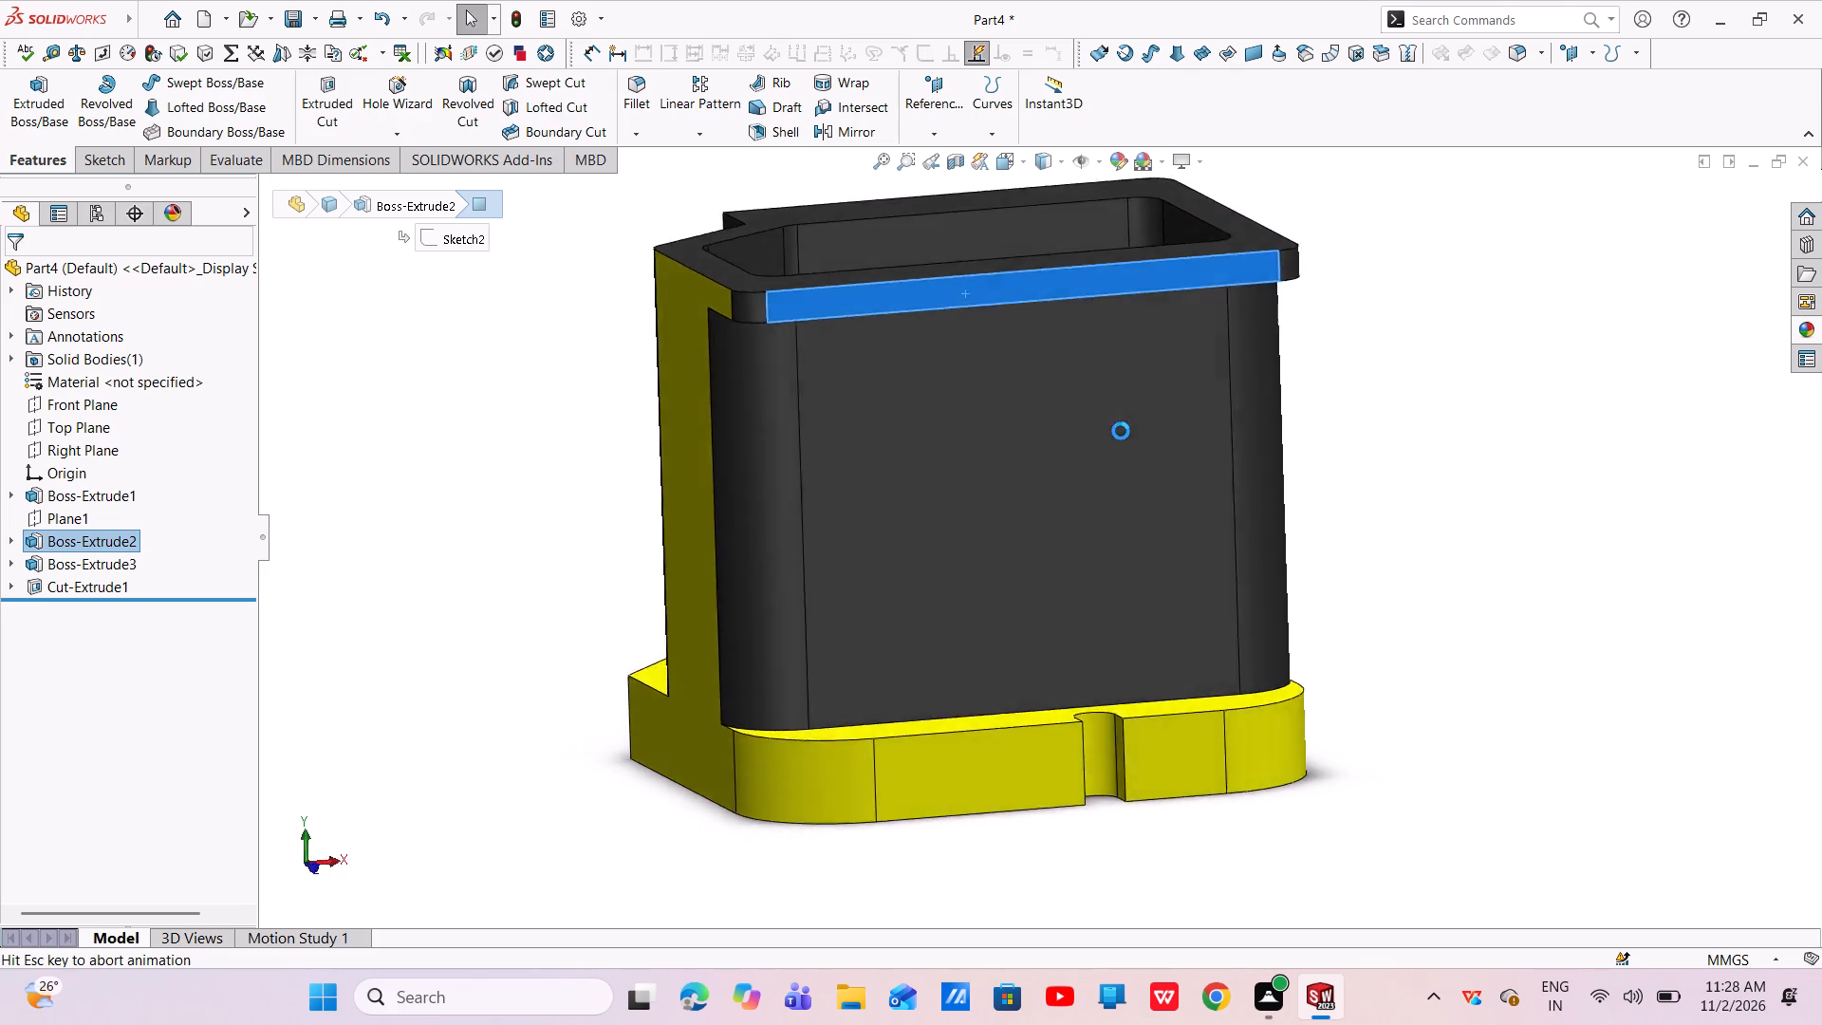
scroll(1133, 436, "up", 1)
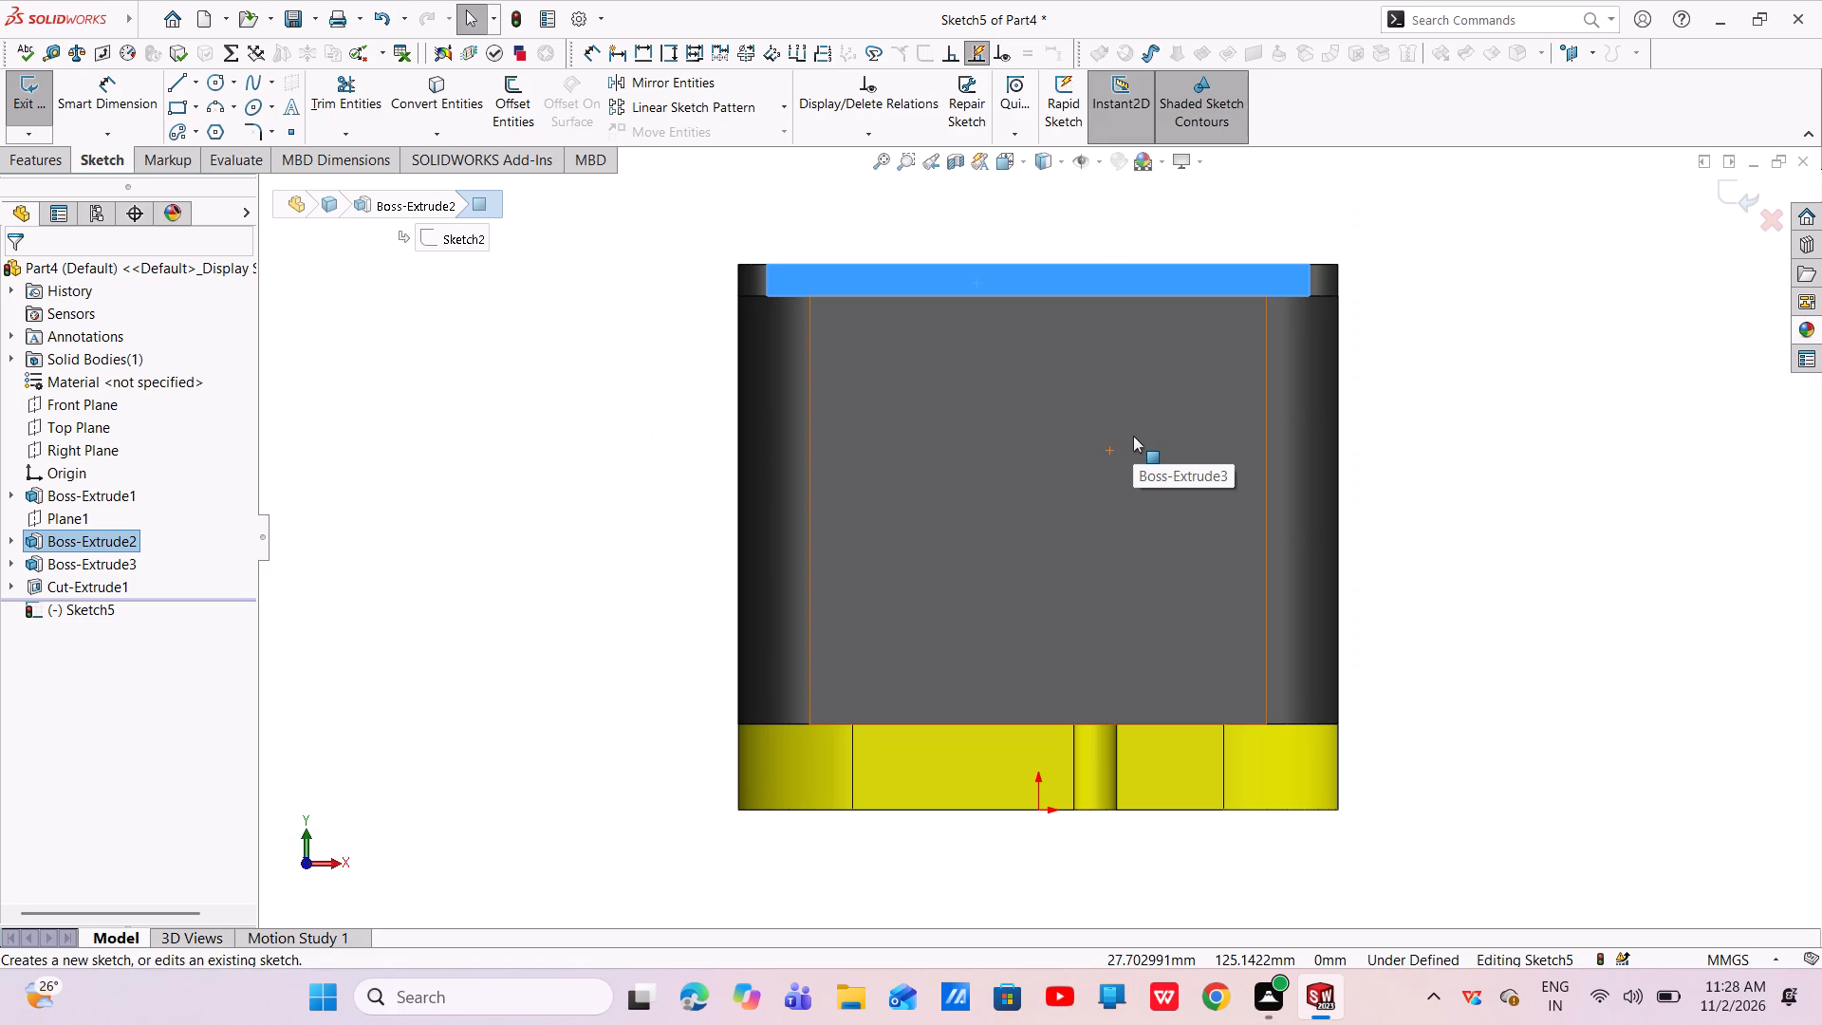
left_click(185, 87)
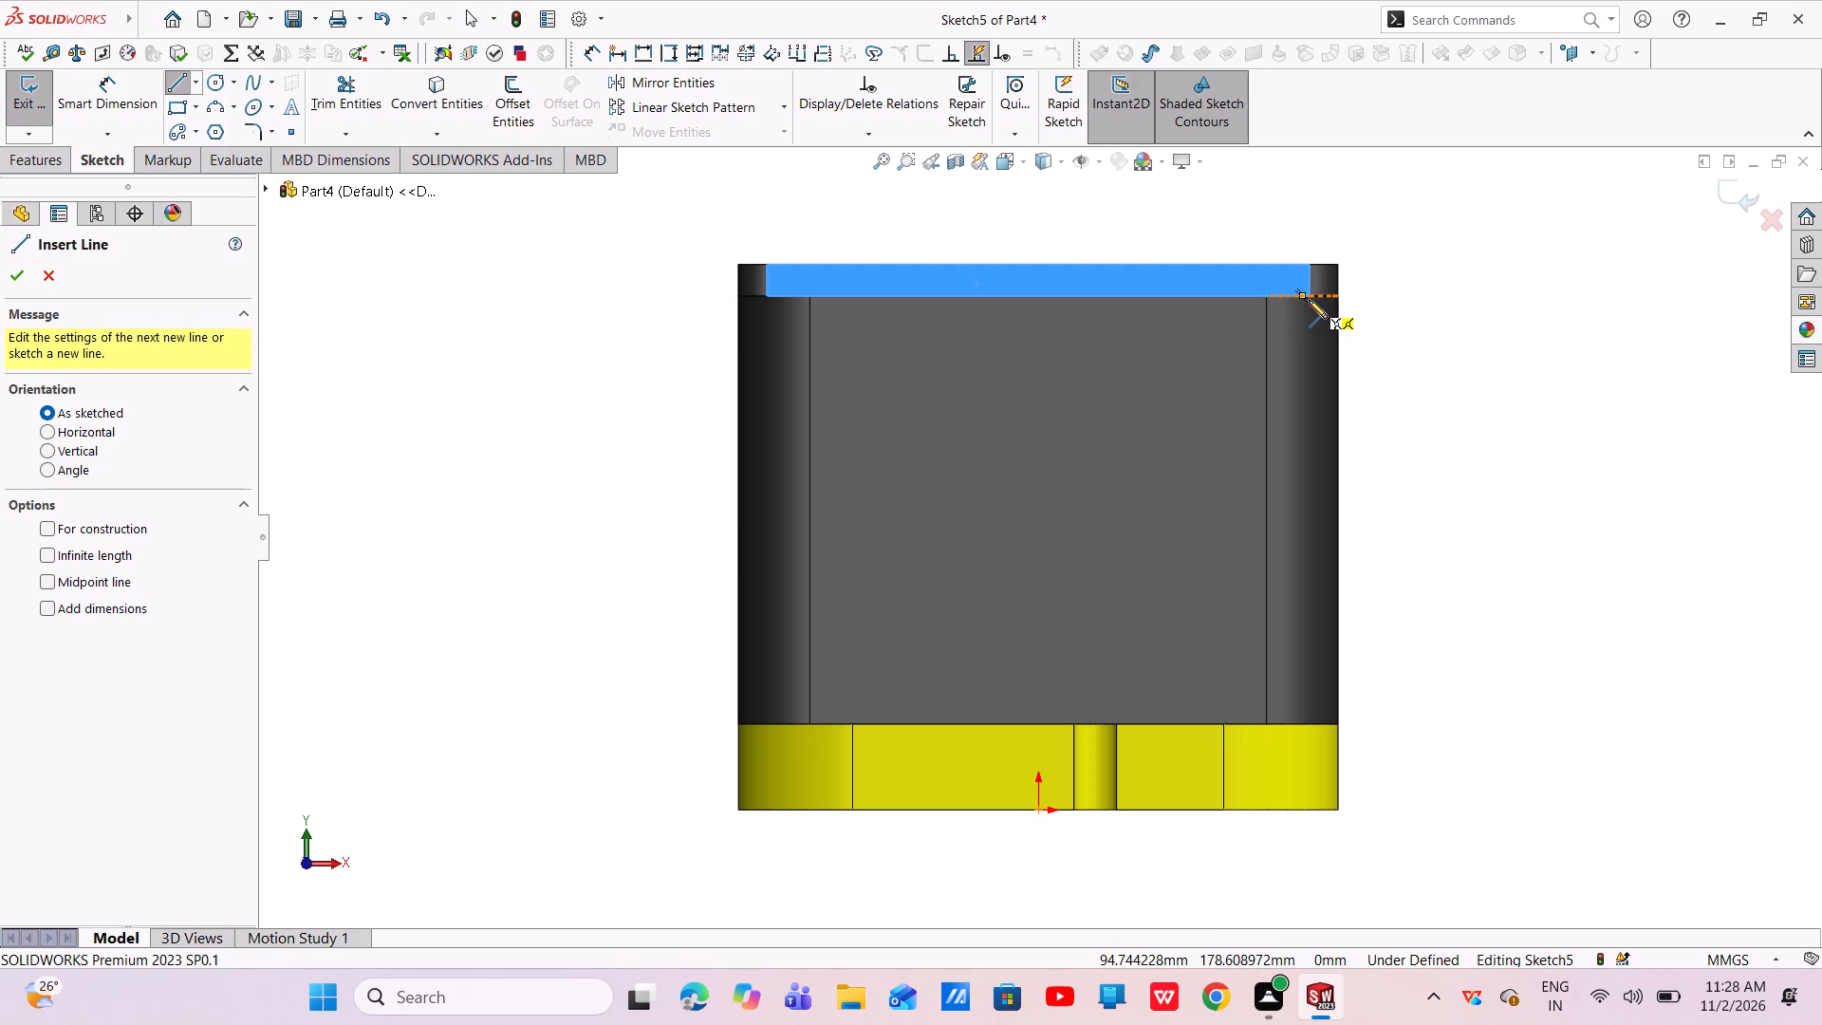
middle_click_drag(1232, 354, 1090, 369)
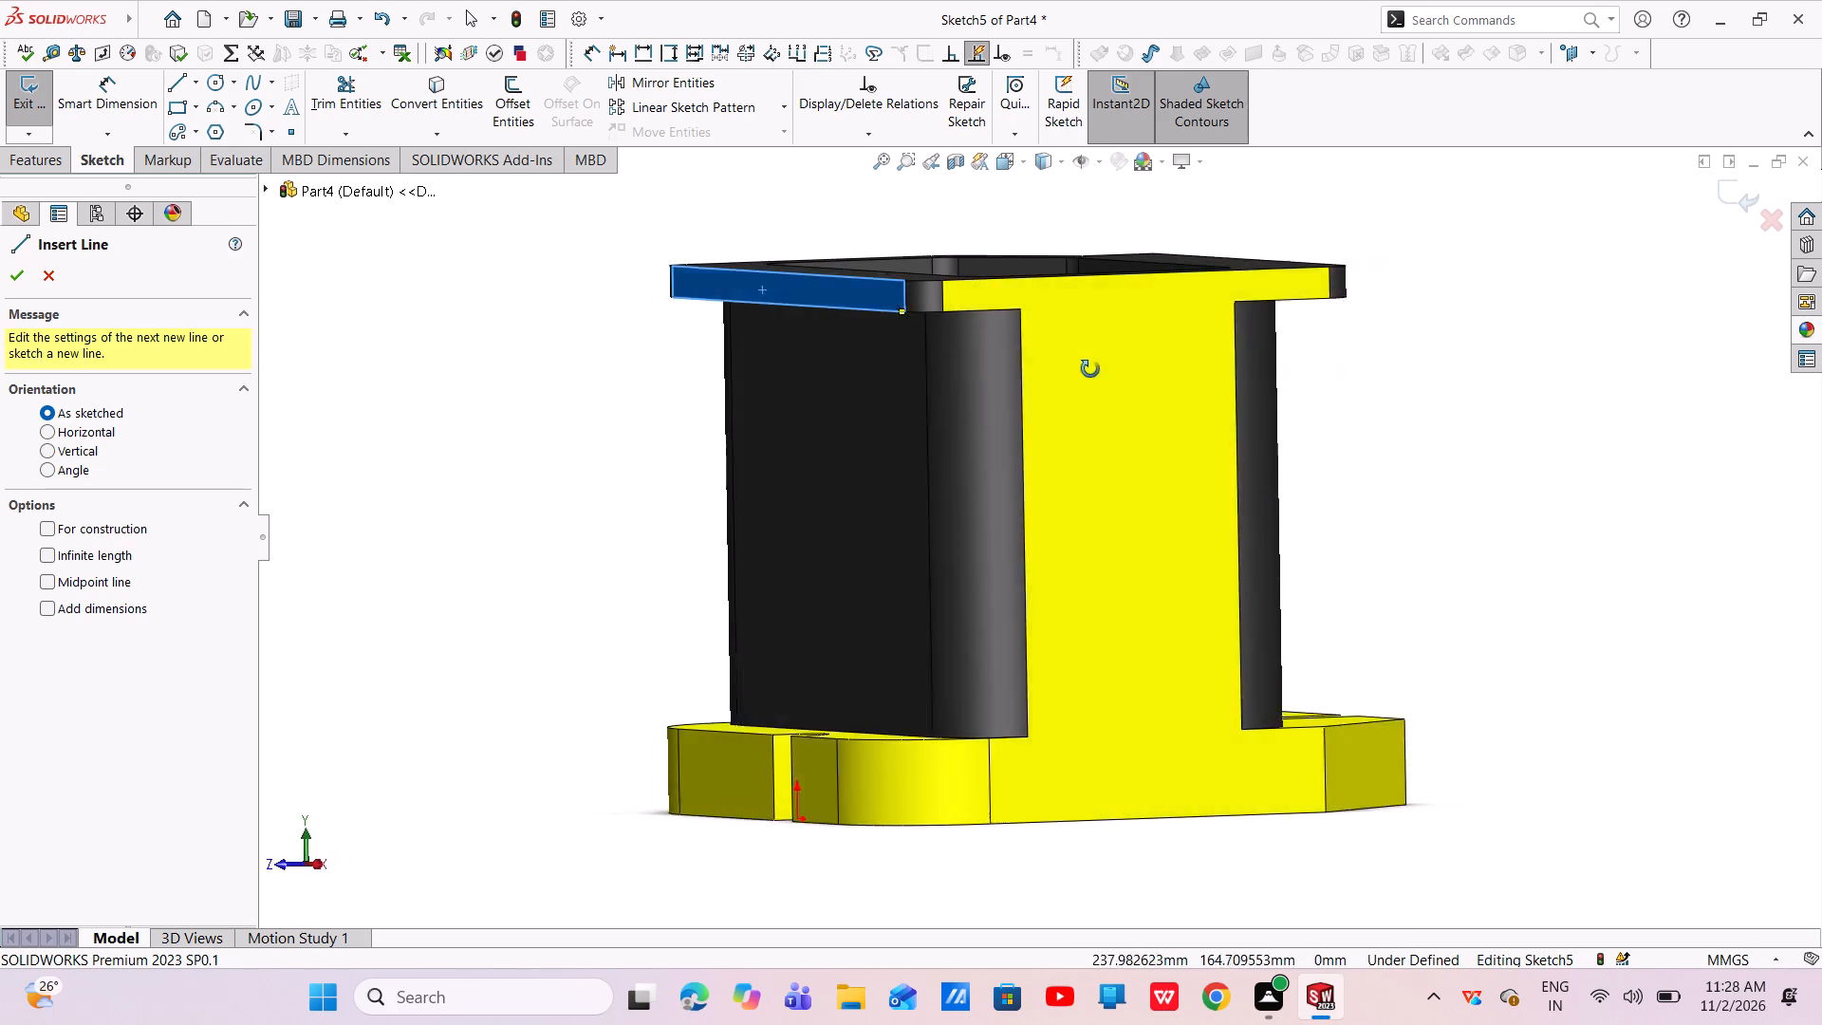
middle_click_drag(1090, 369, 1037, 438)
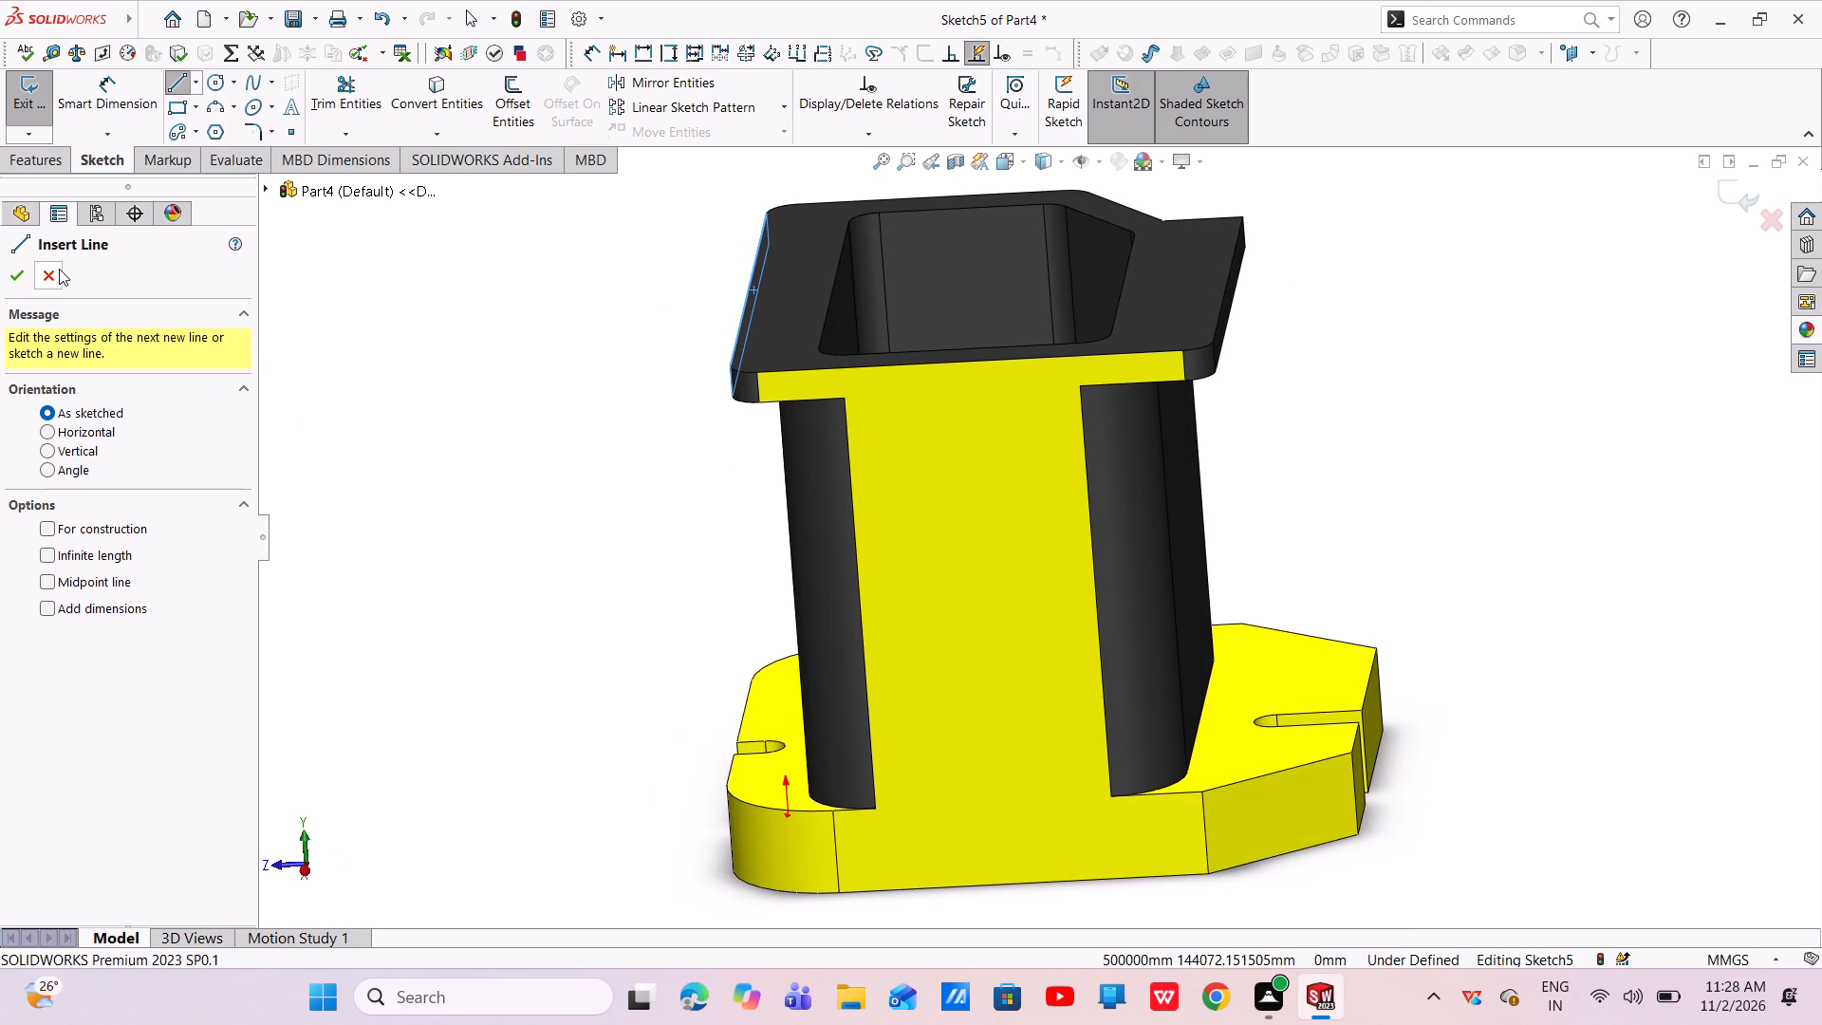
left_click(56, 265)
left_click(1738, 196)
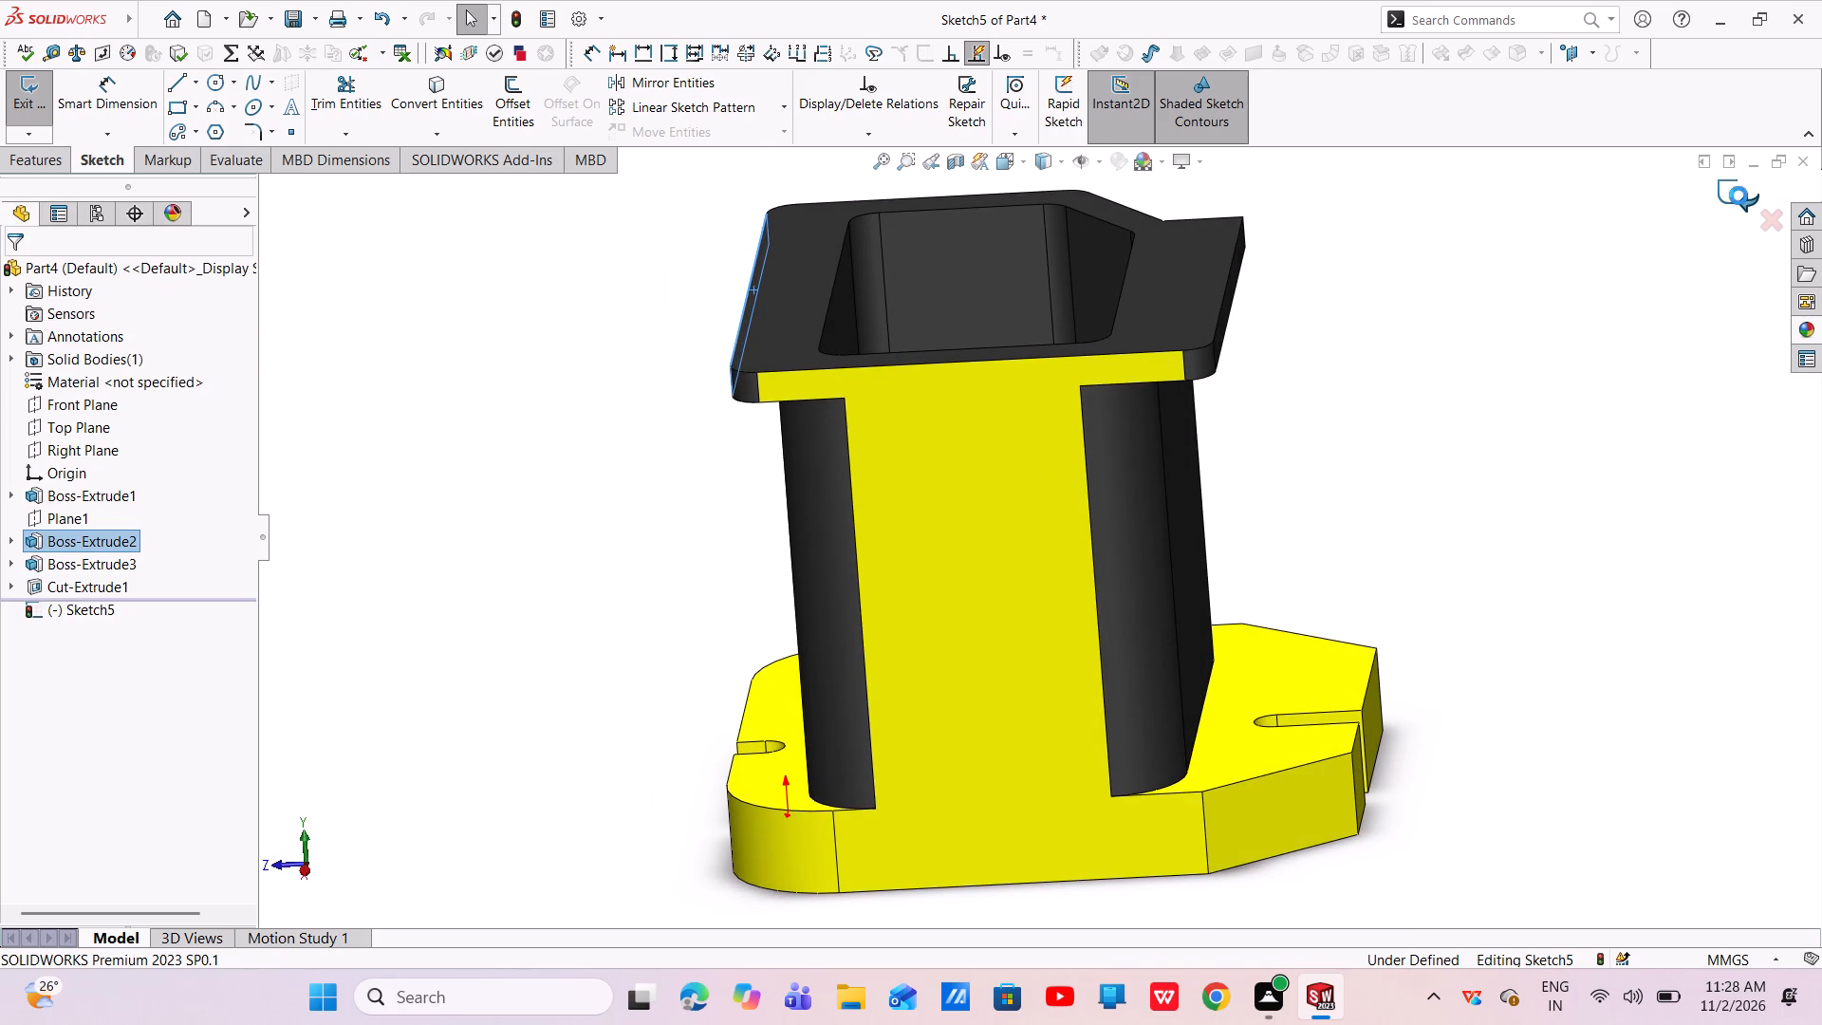
On the top rim's side face, sketch a closed U-shaped profile from its lower edge, about 107 mm wide, with a tangent arc of about 55.6 mm radius.
middle_click_drag(1230, 316, 1182, 326)
left_click(1152, 301)
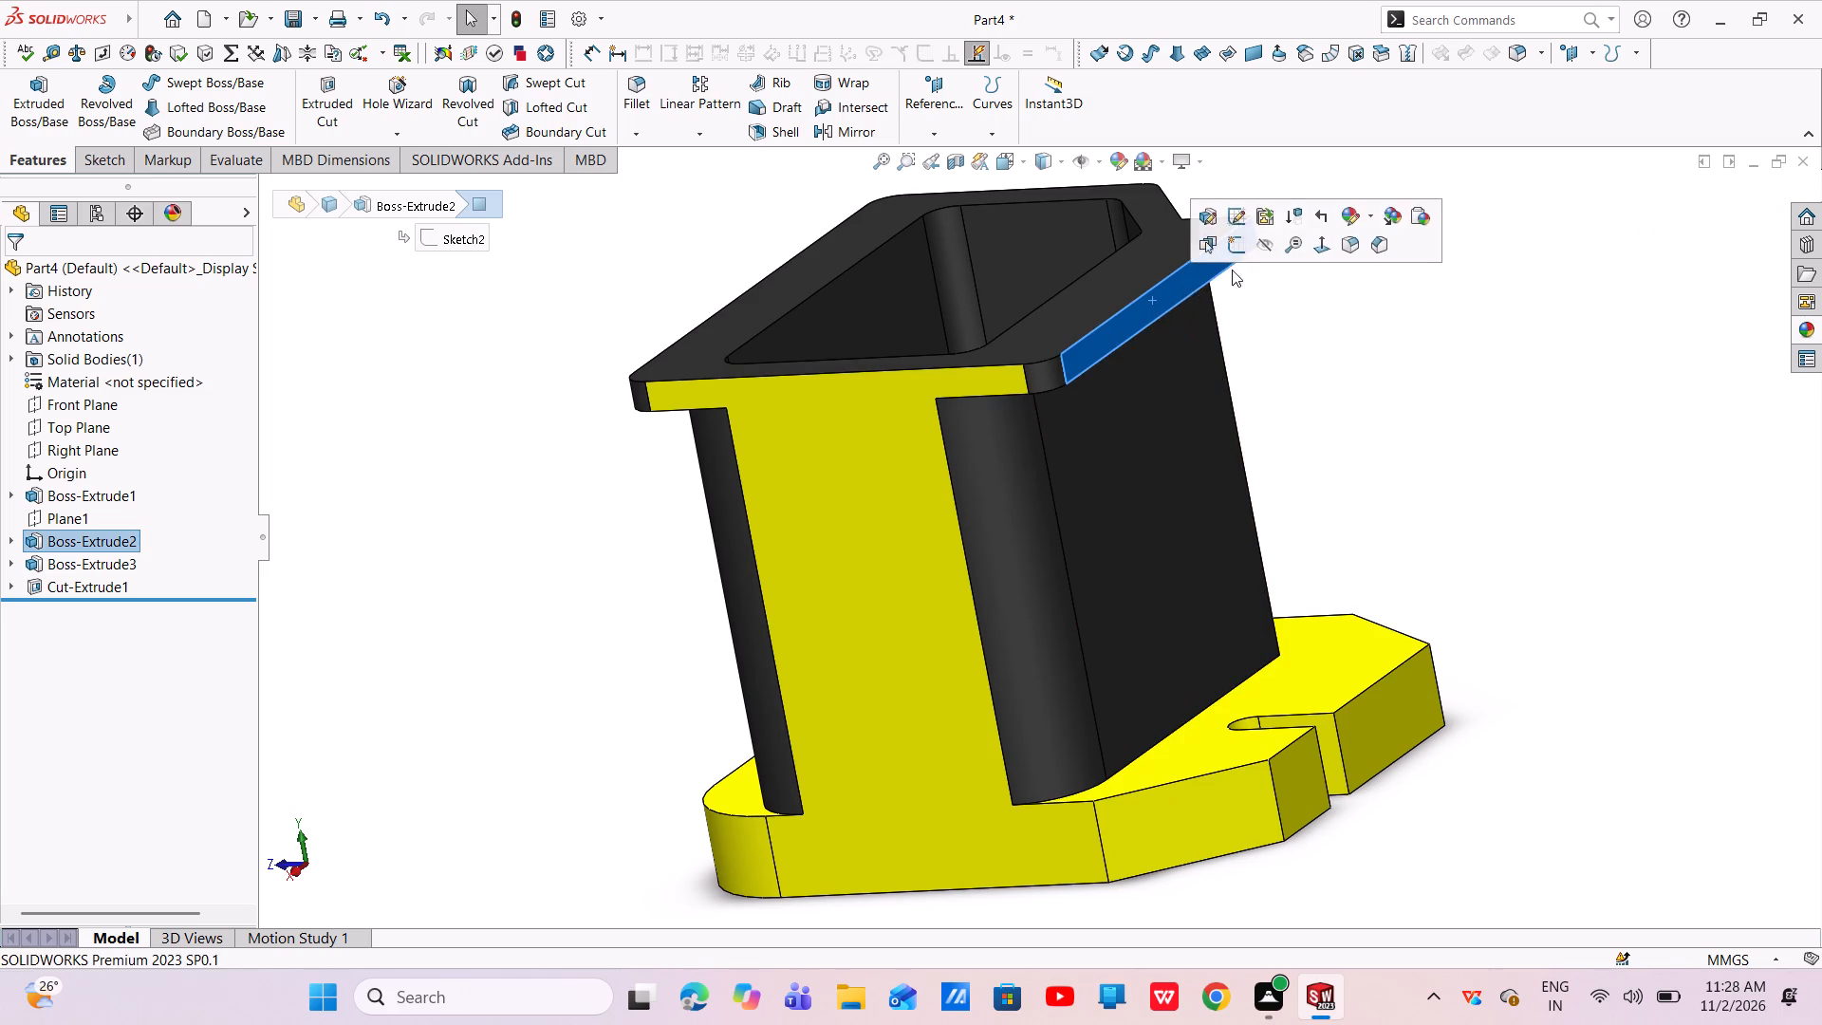
left_click(1232, 250)
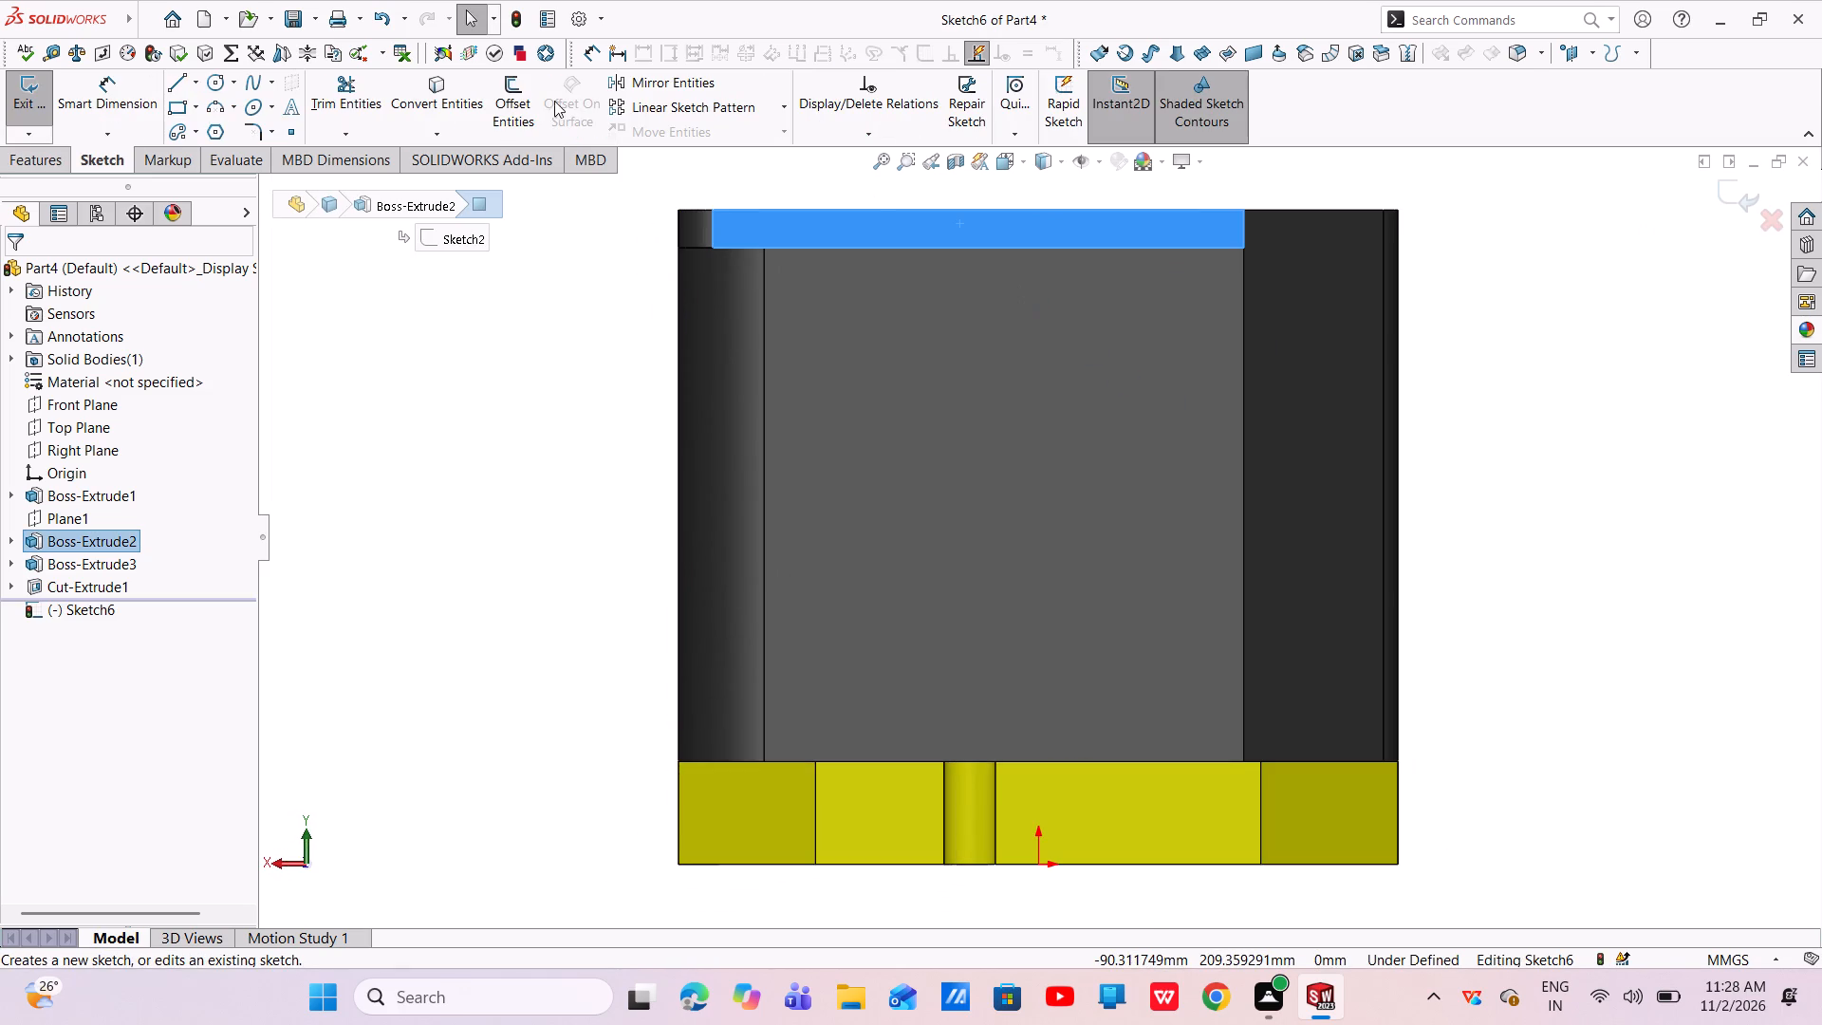
left_click(174, 83)
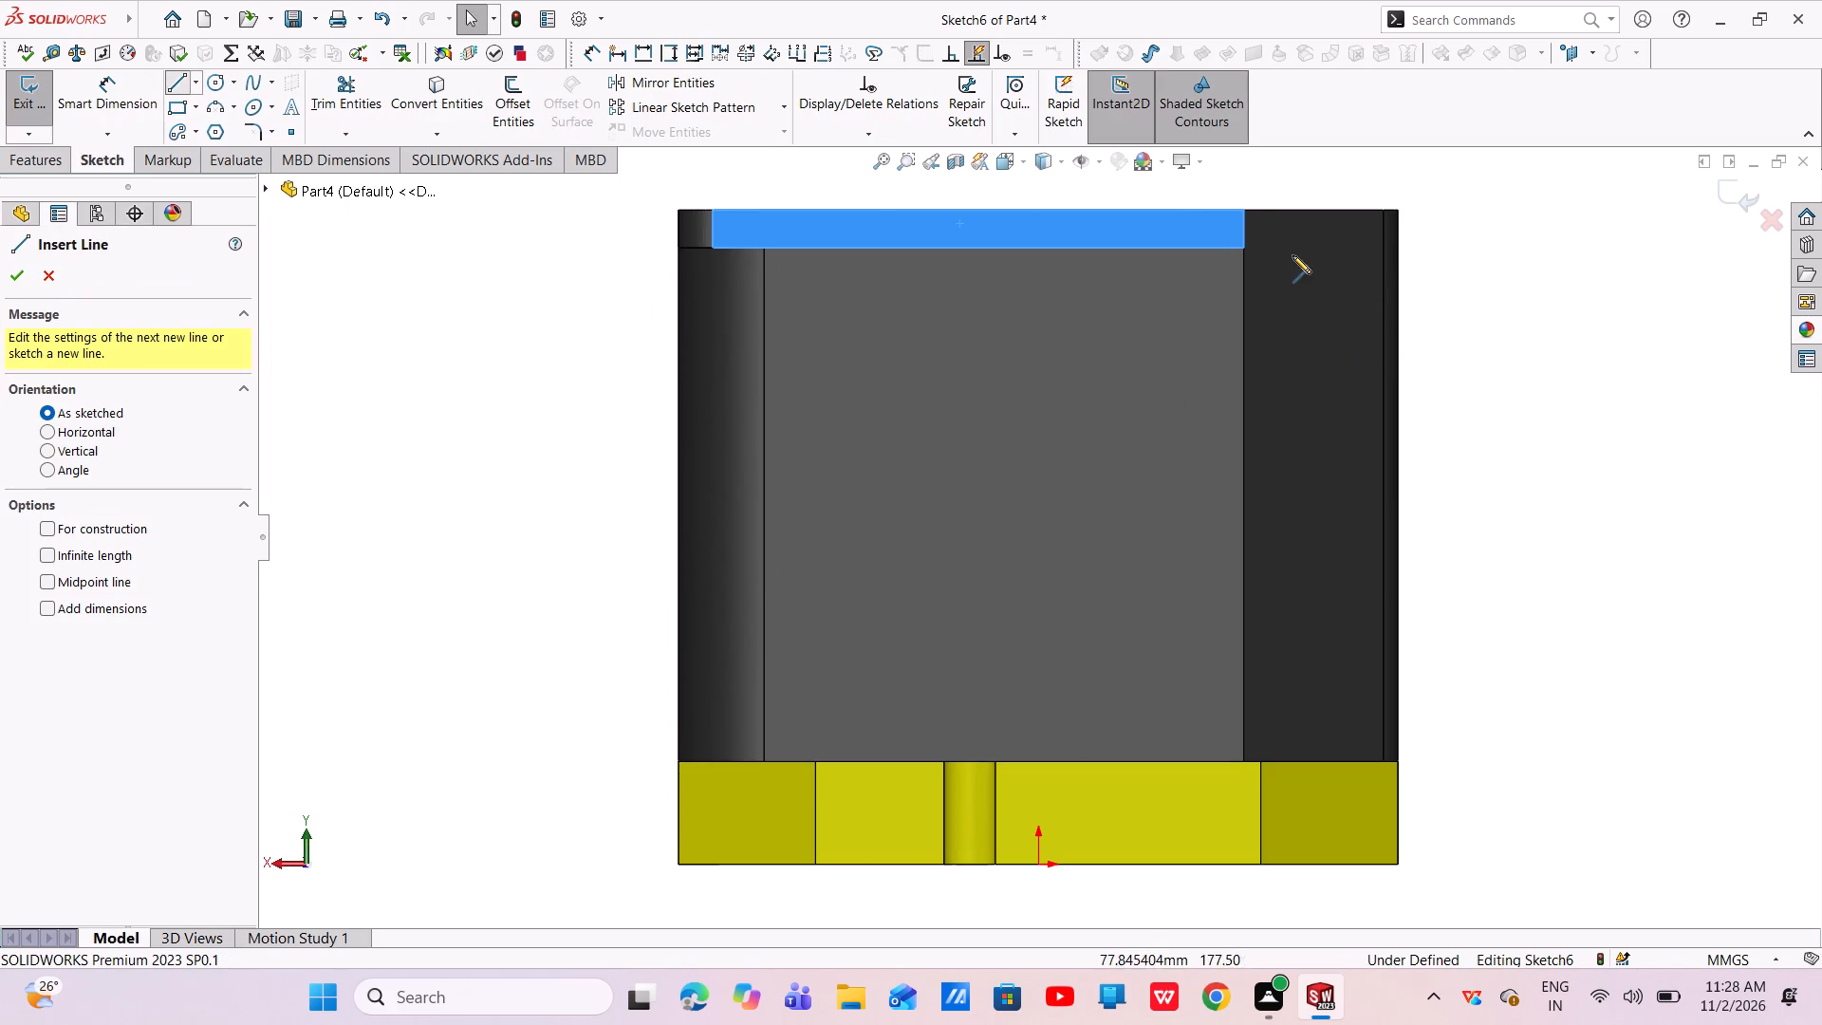
left_click(1243, 249)
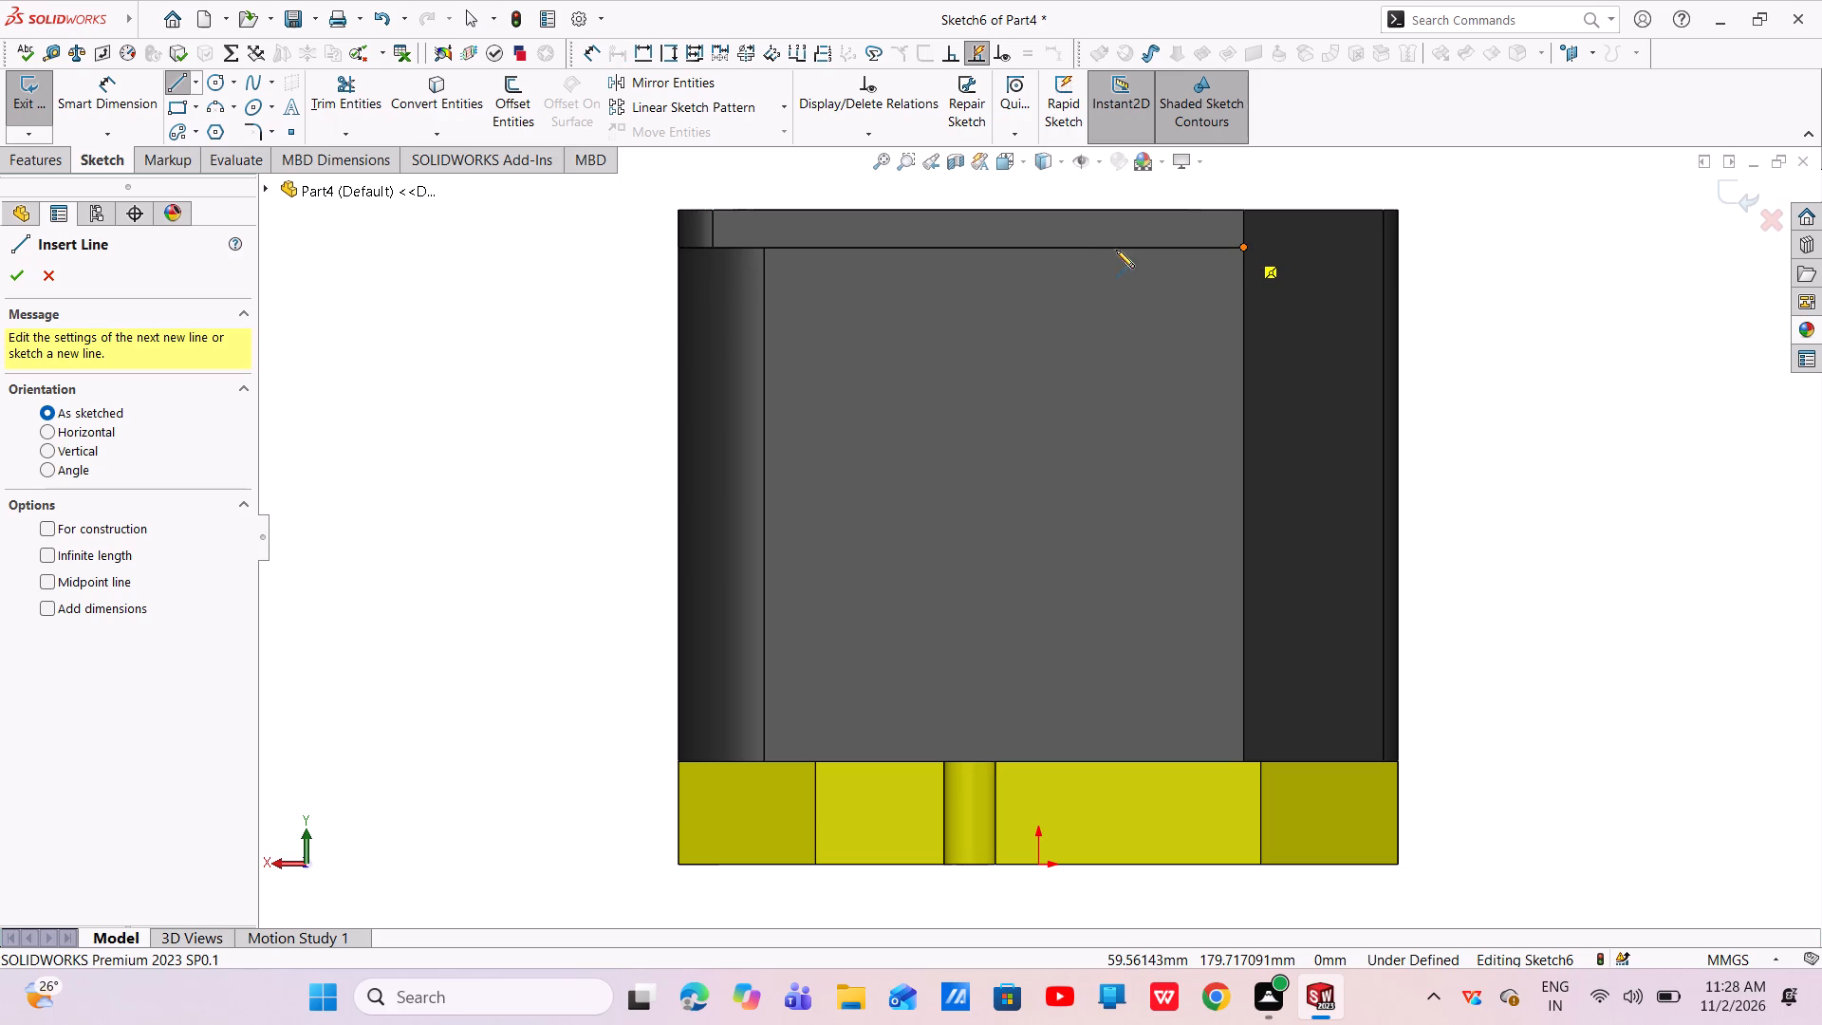
left_click(878, 249)
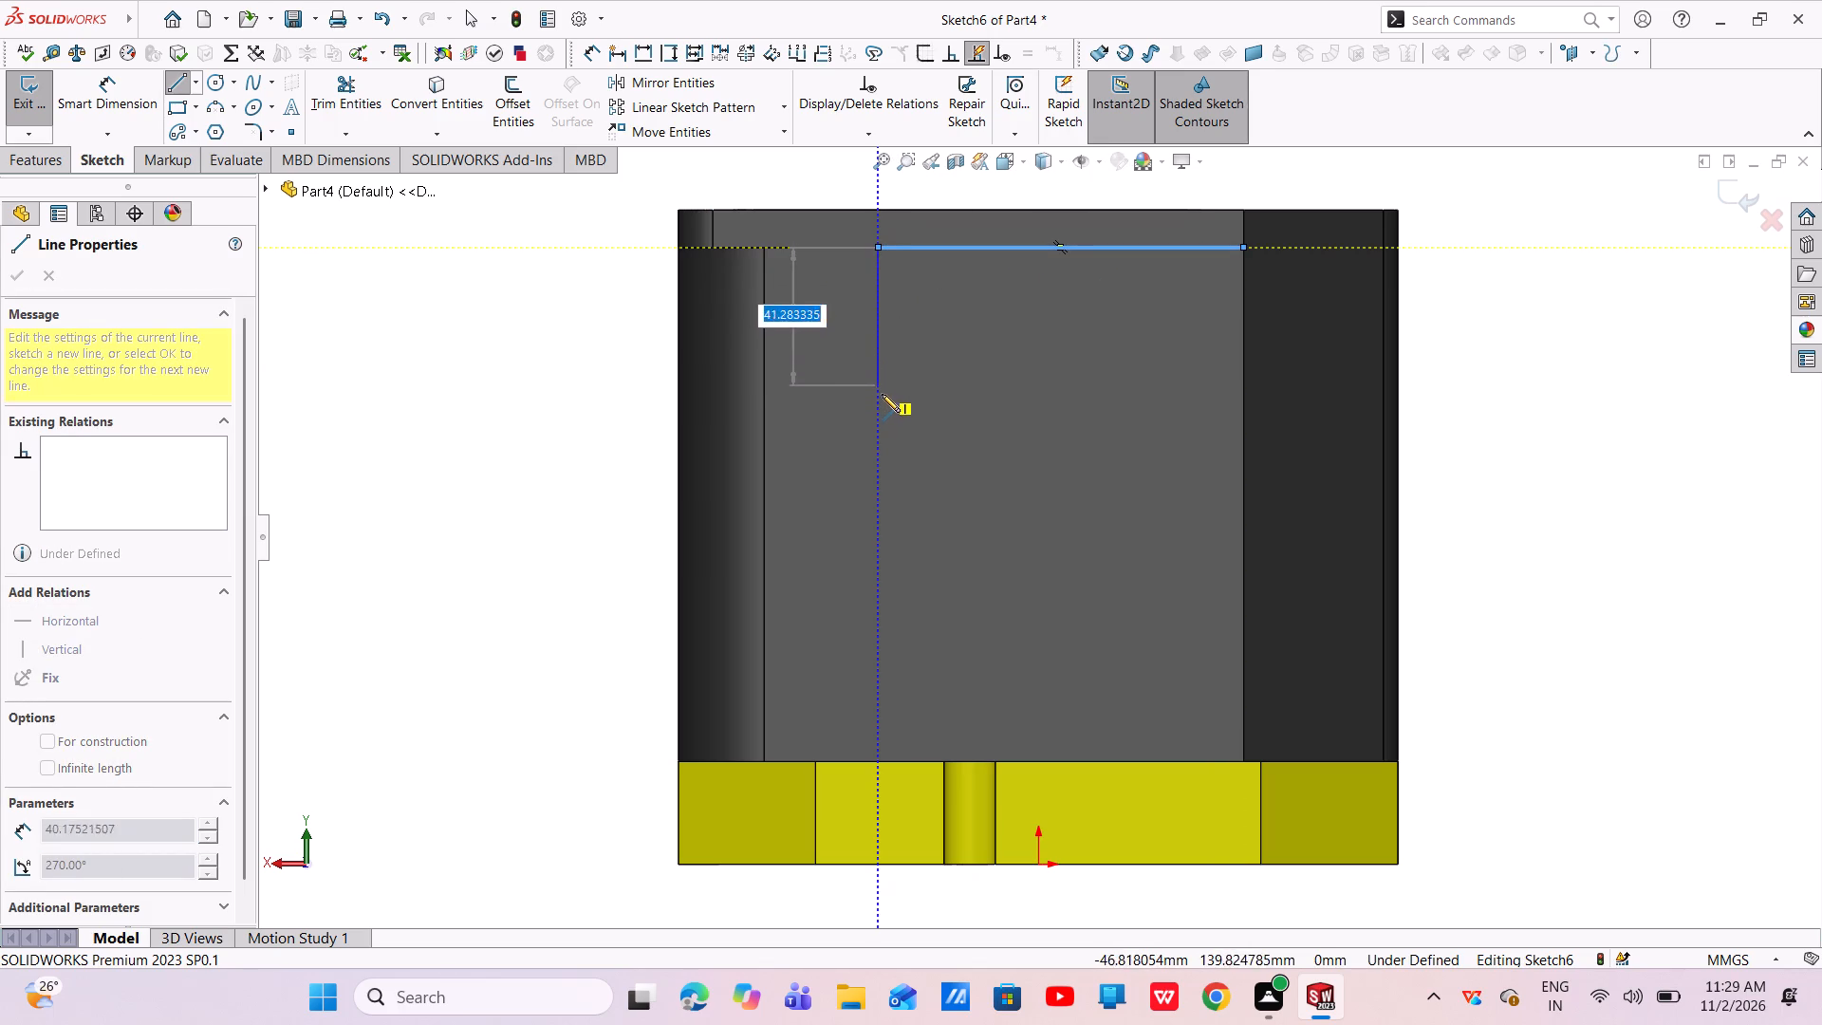
left_click(882, 397)
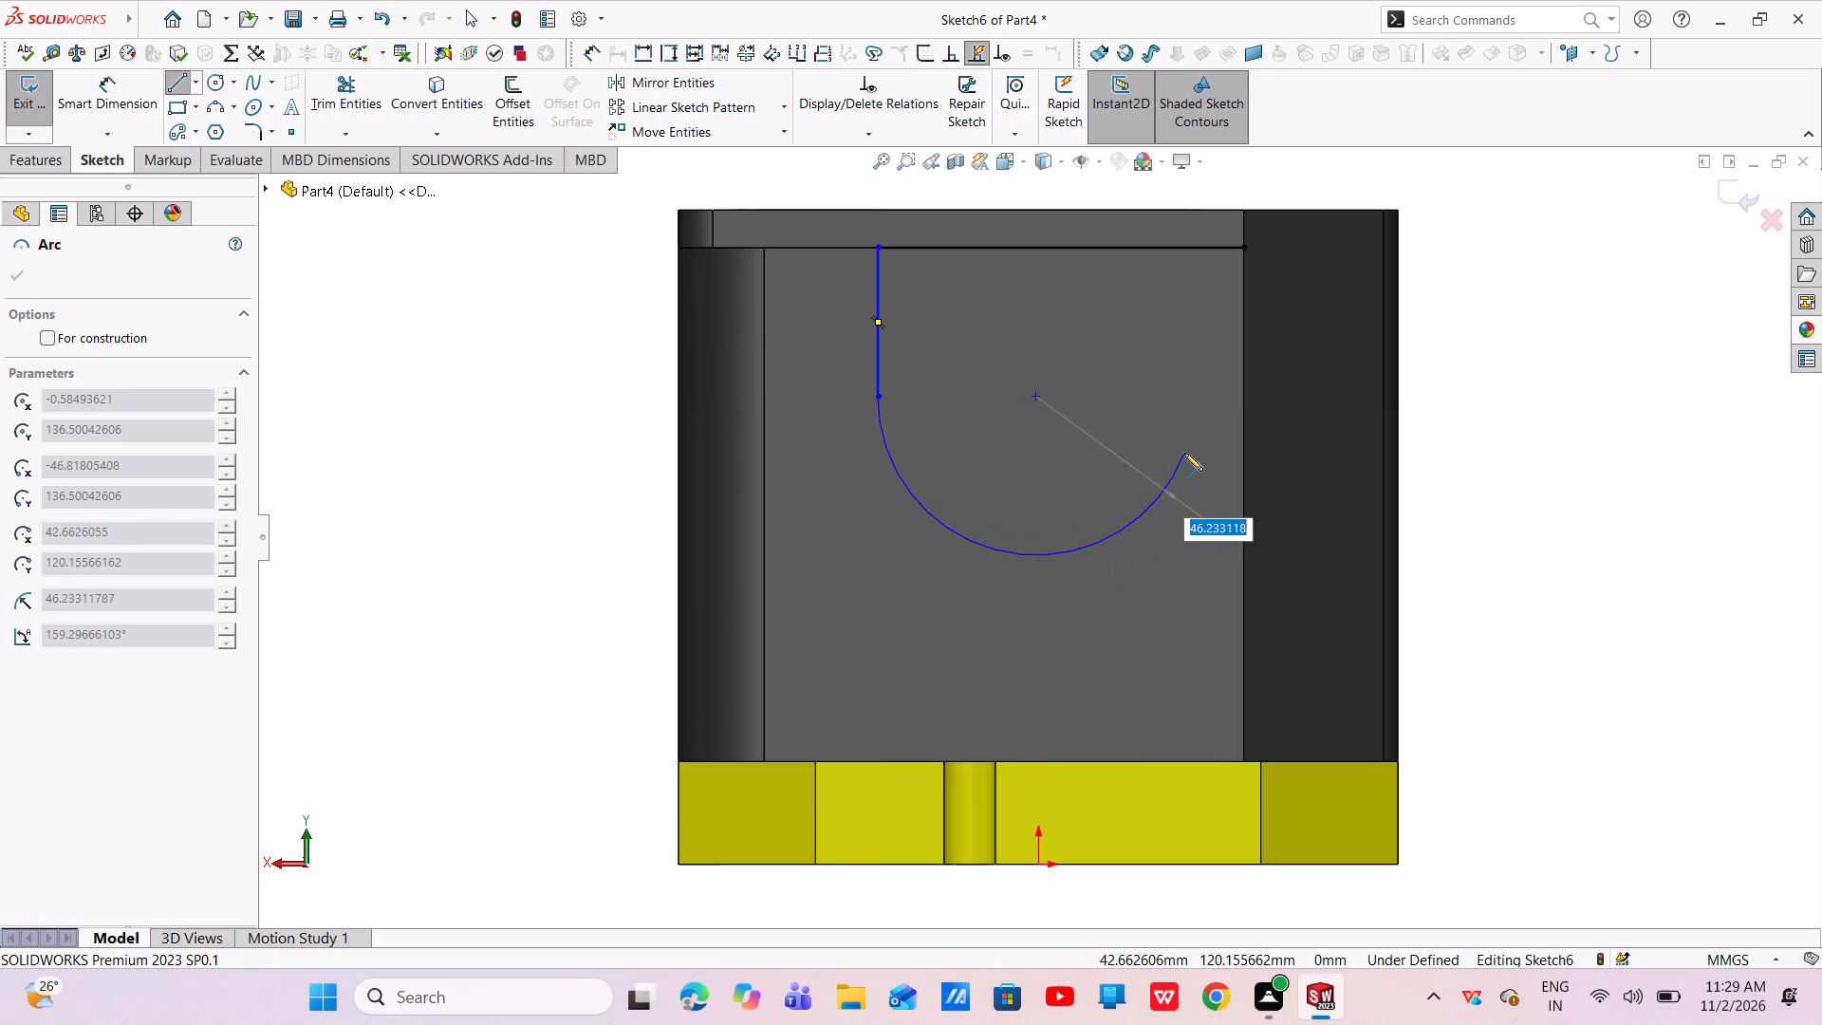
left_click(1244, 471)
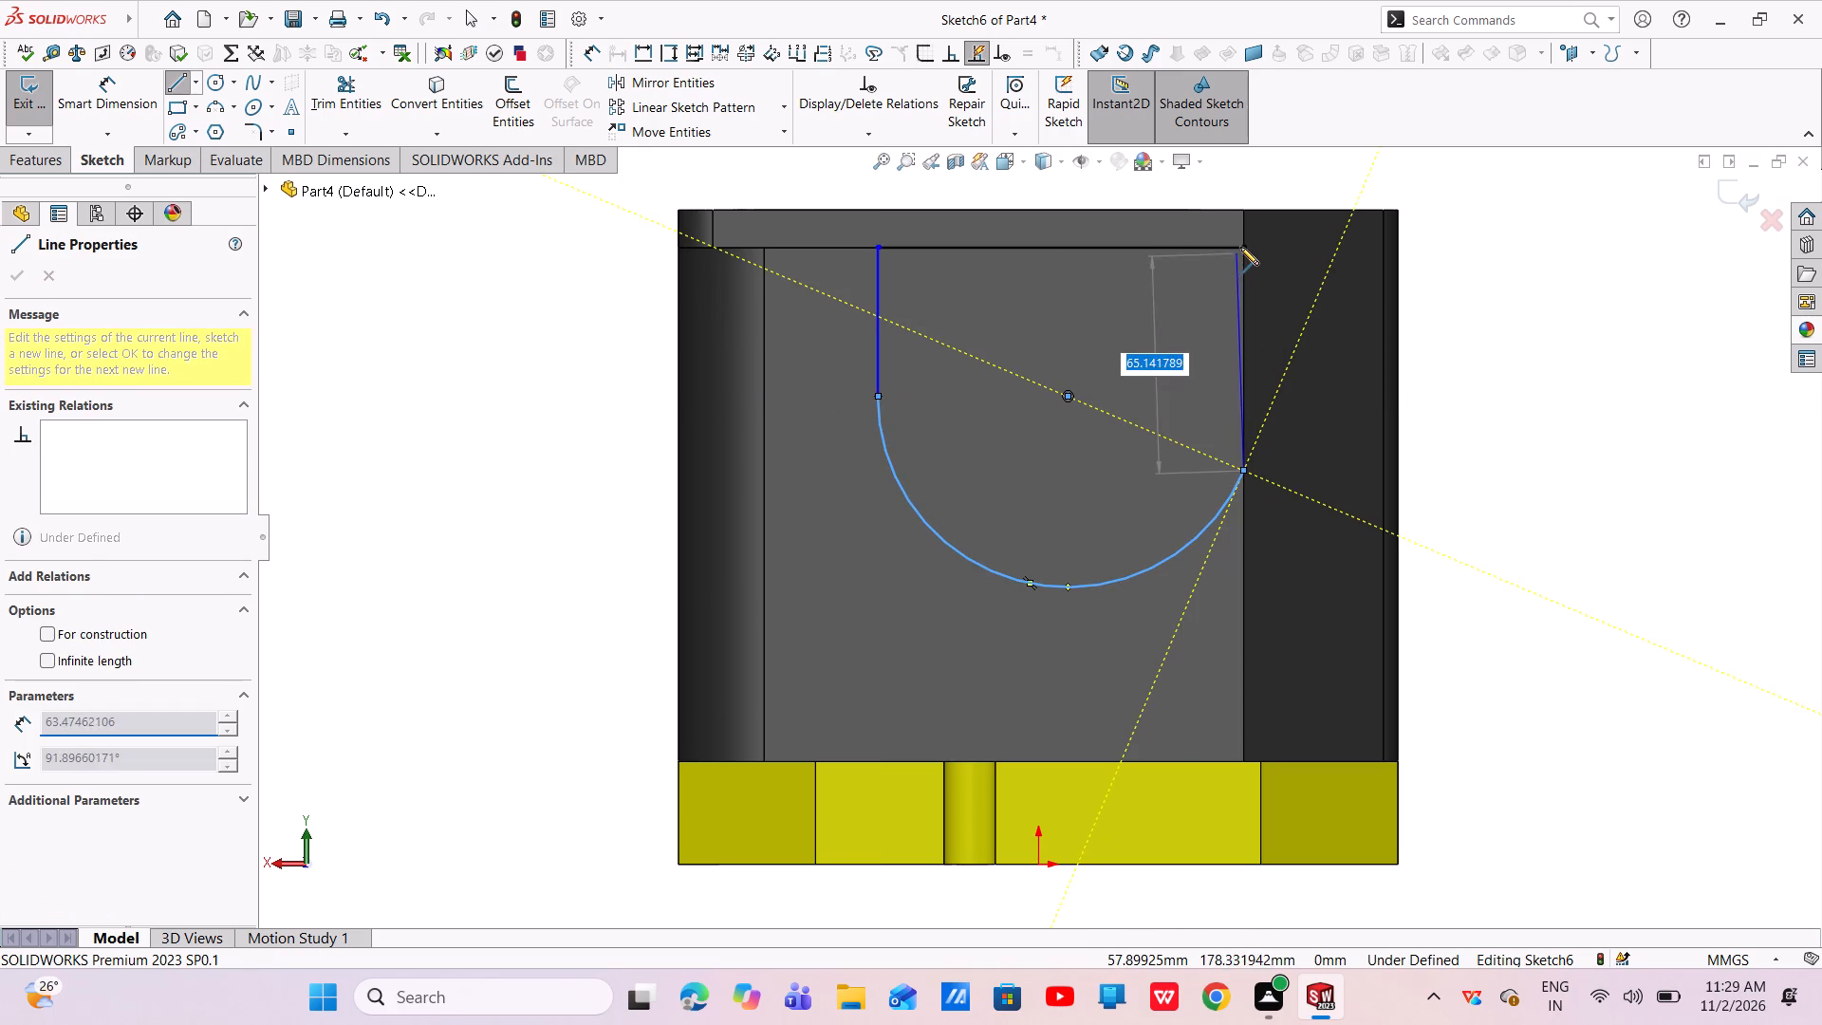
left_click(1240, 248)
right_click(1240, 248)
left_click(1270, 259)
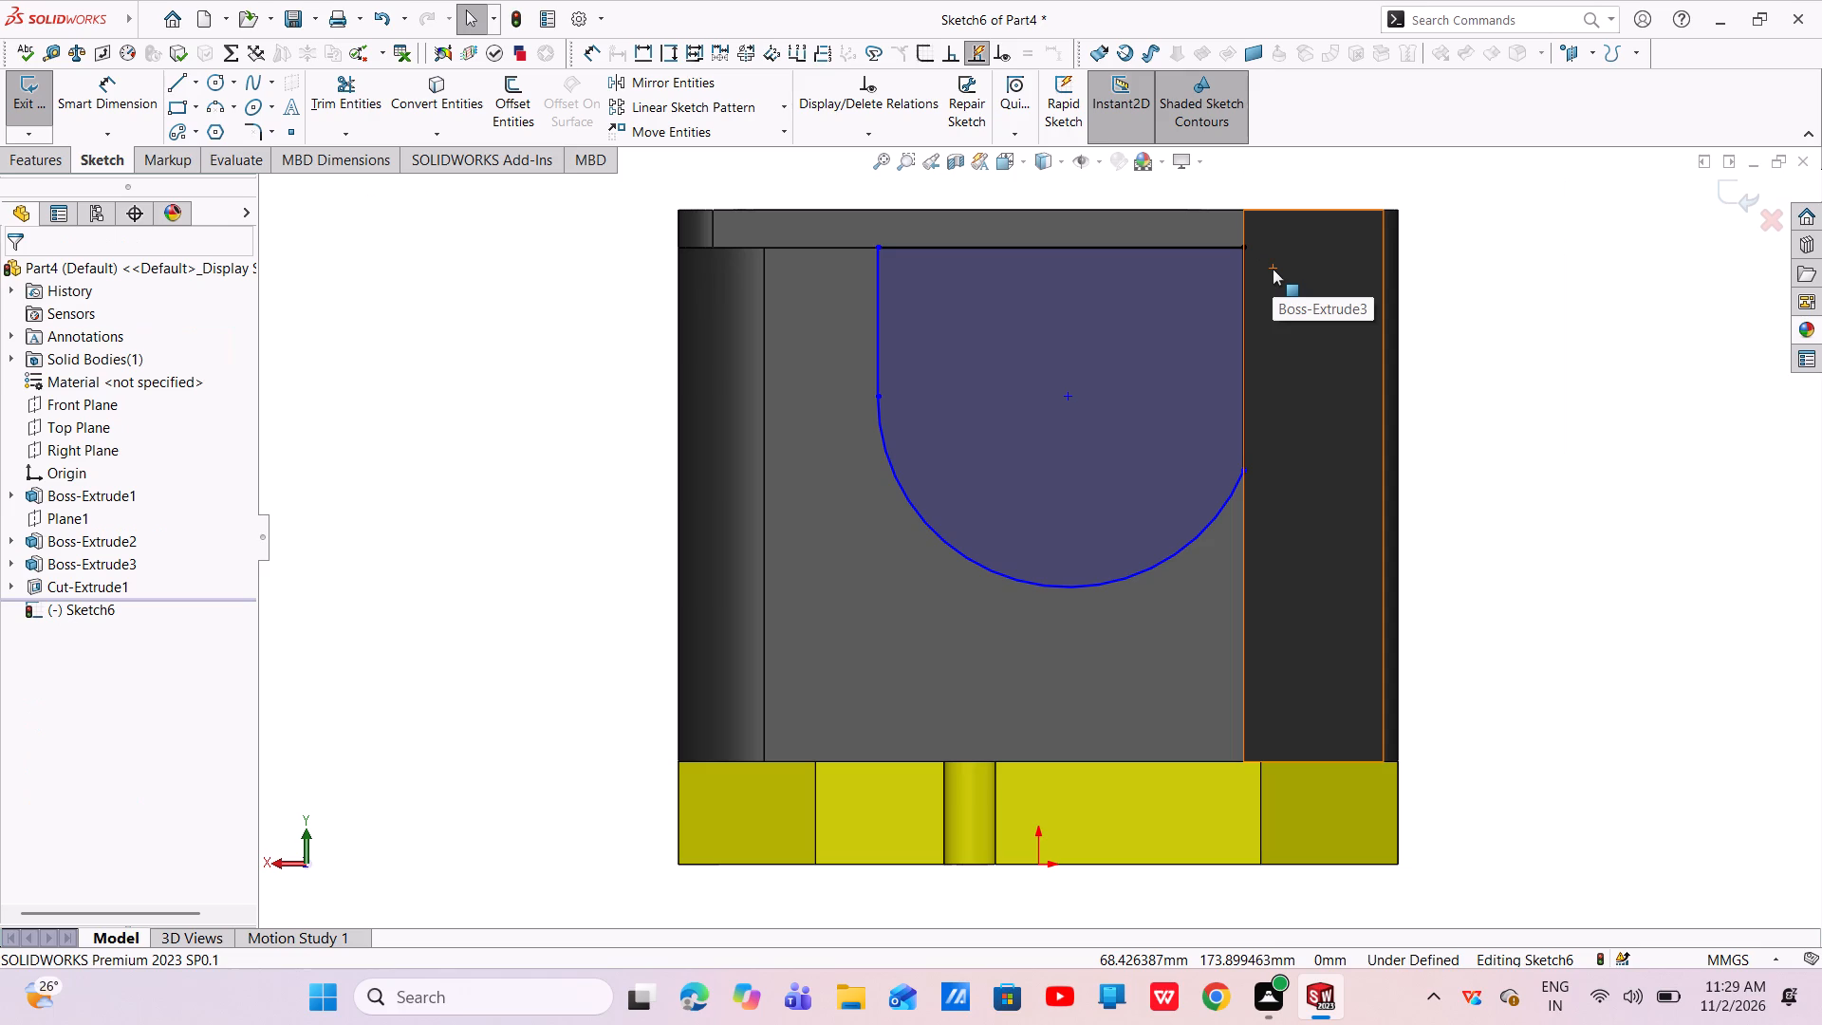
Dimension the bottom arc of the U-shaped profile with a radius of 65 mm.
left_click(75, 103)
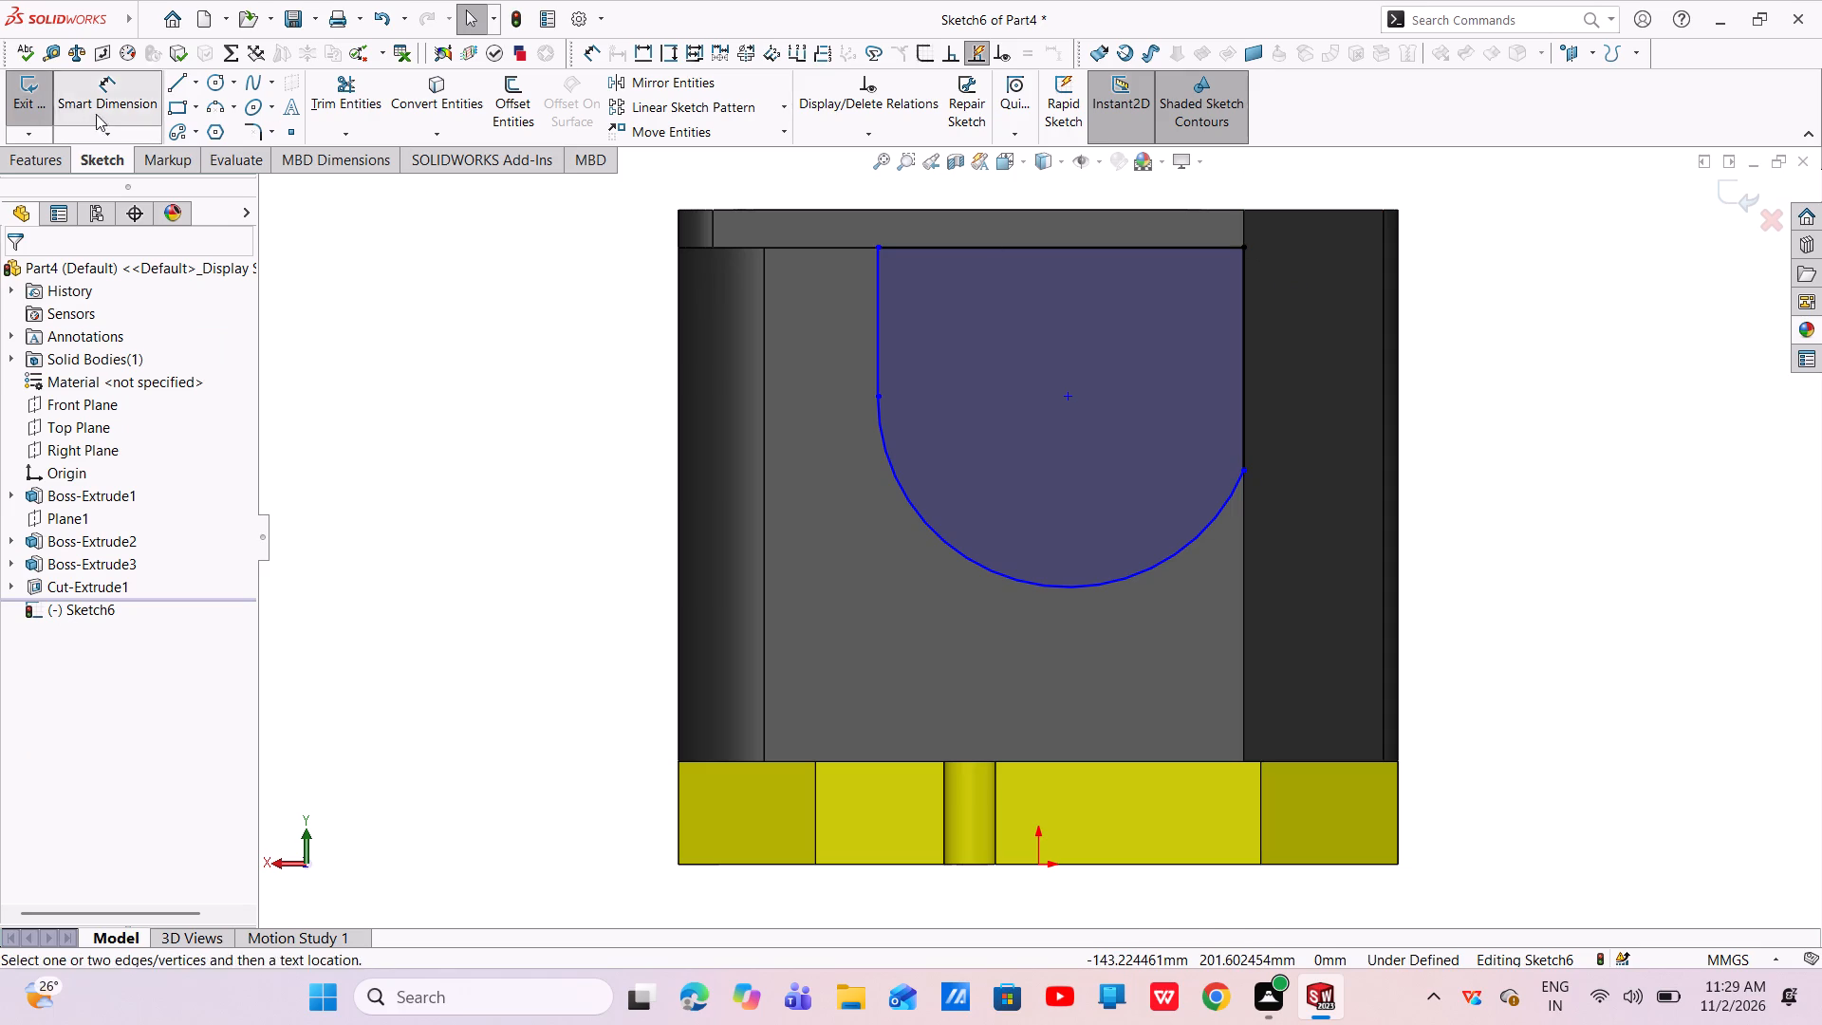
left_click_drag(1108, 585, 1089, 596)
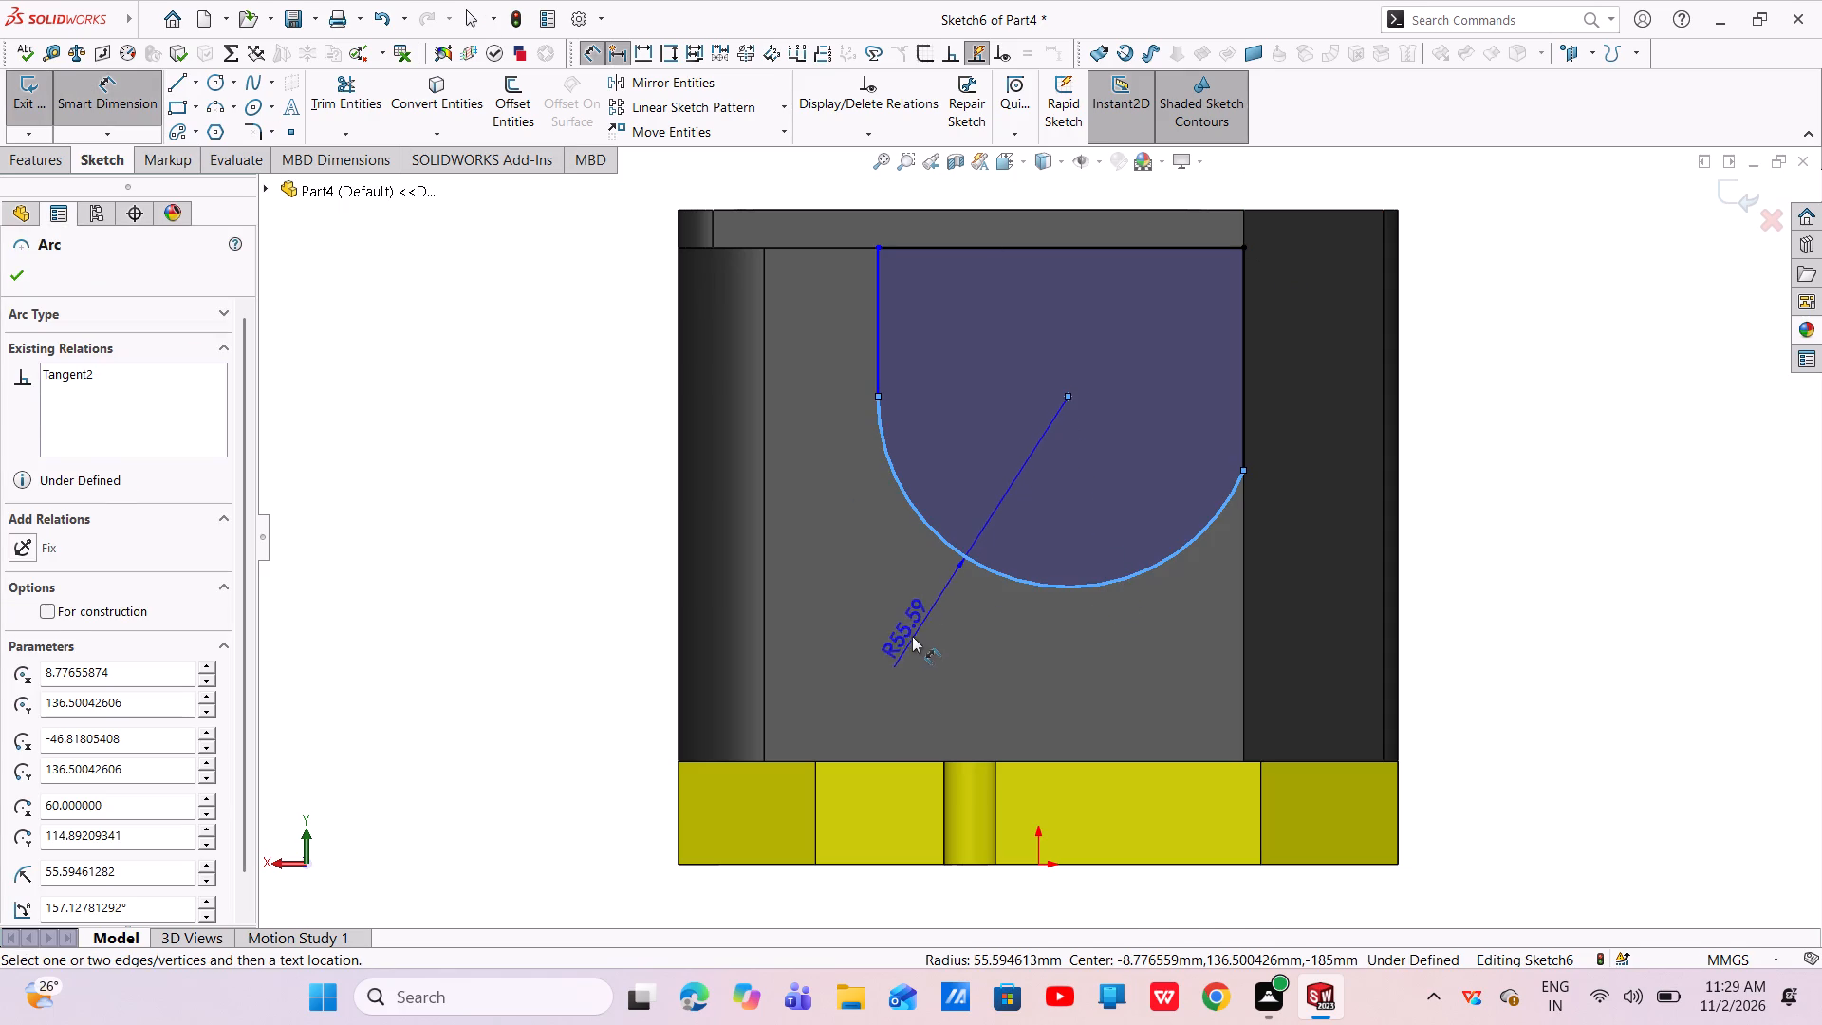
left_click(890, 649)
key("BackSpace")
type("65")
key("Return")
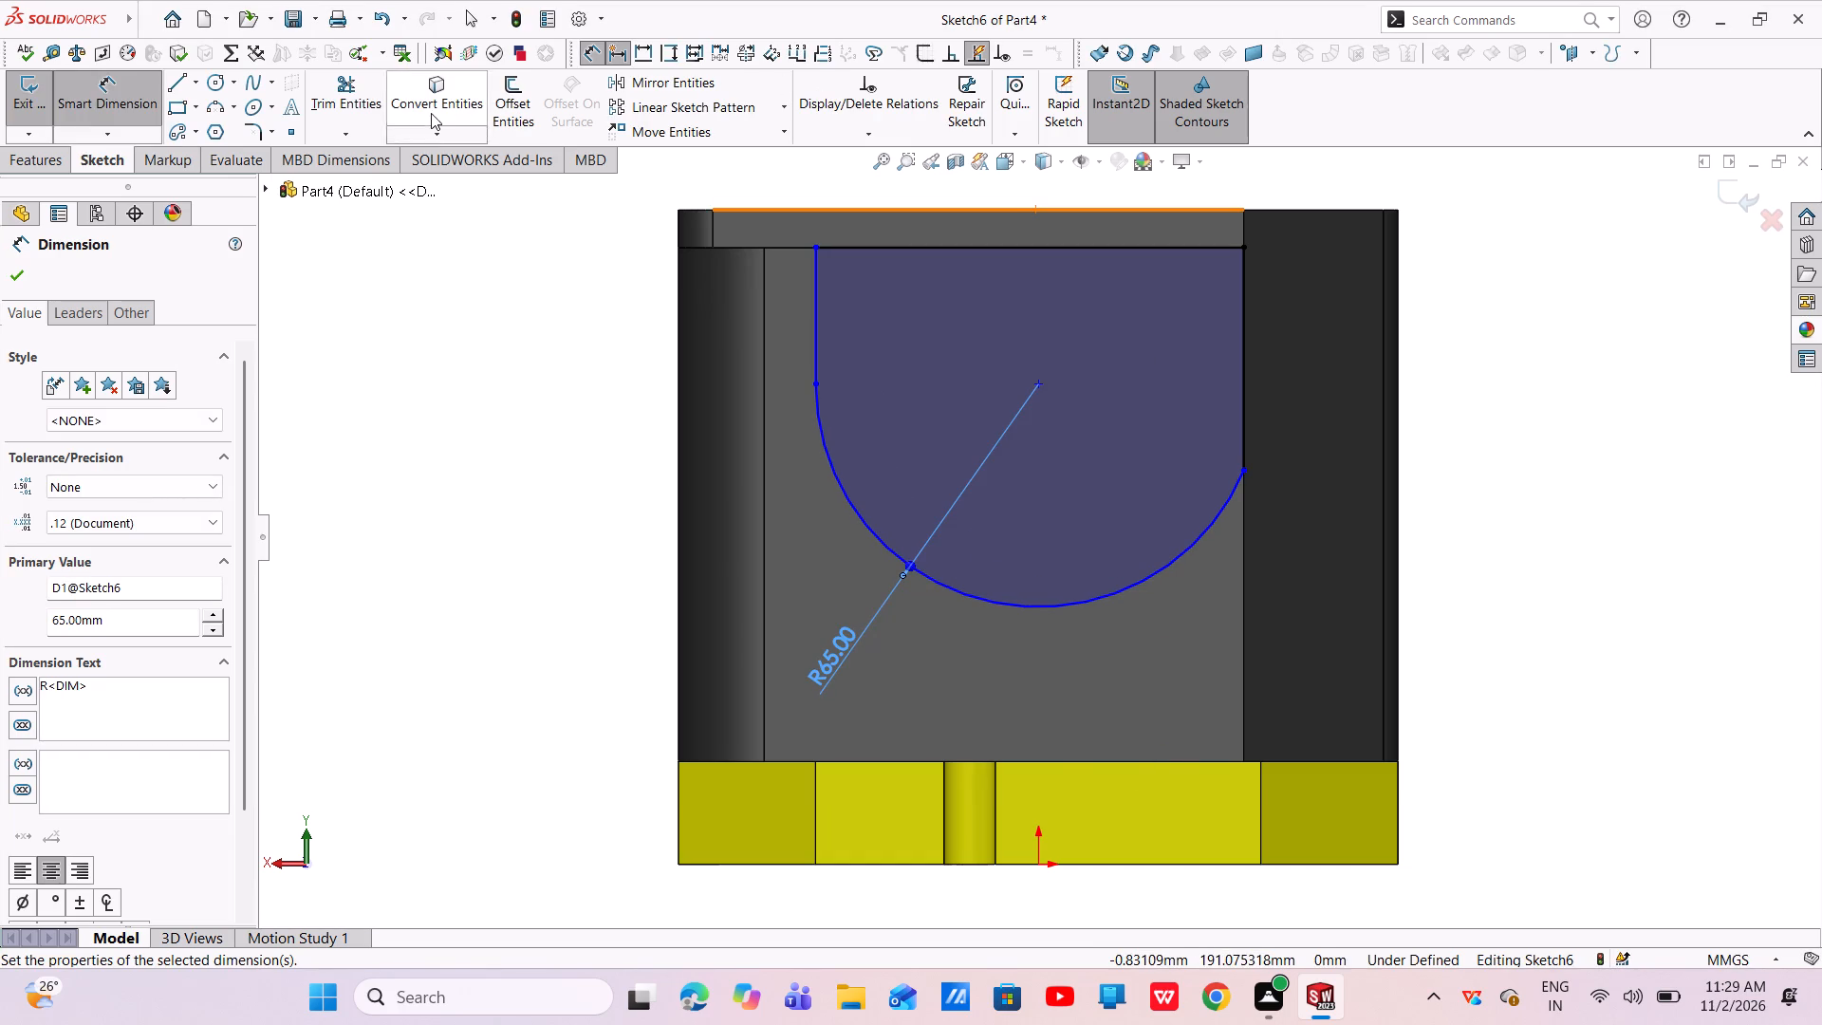
Dimension the arc center 105 mm horizontally from the part's outer vertical edge beyond the profile's closing line.
left_click(1041, 382)
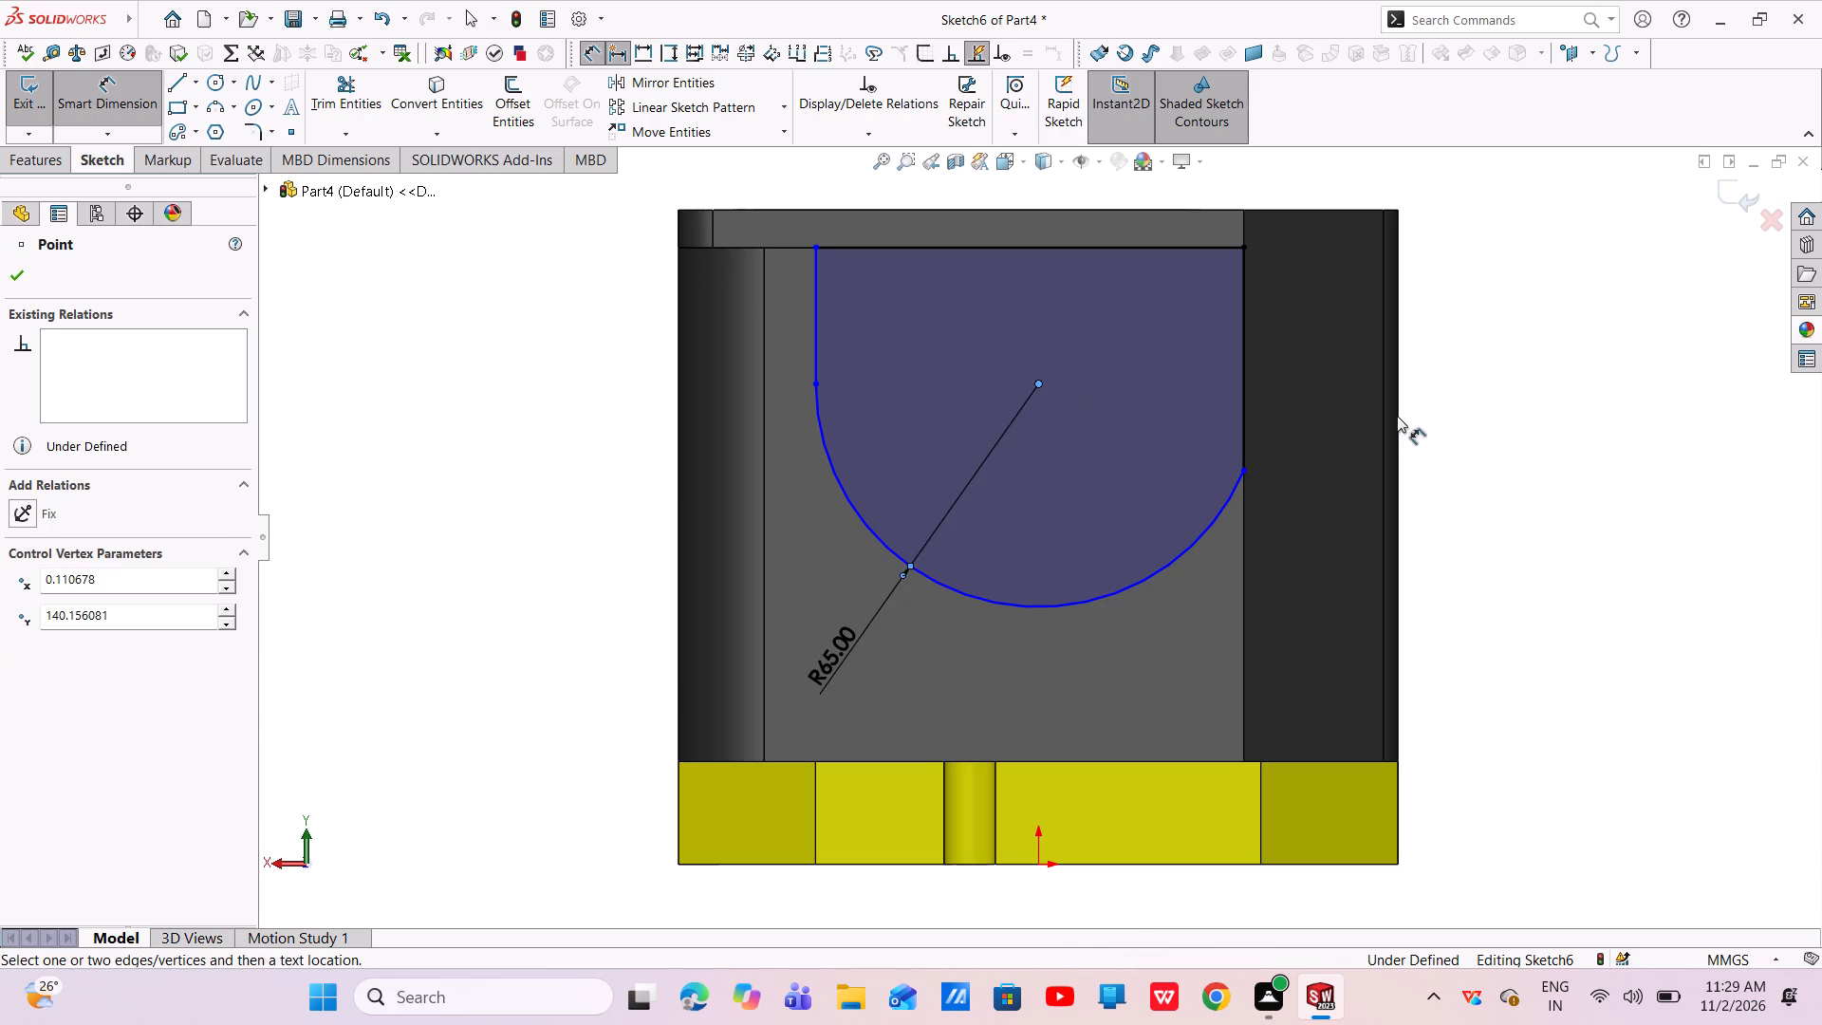
left_click(1399, 407)
left_click(1261, 895)
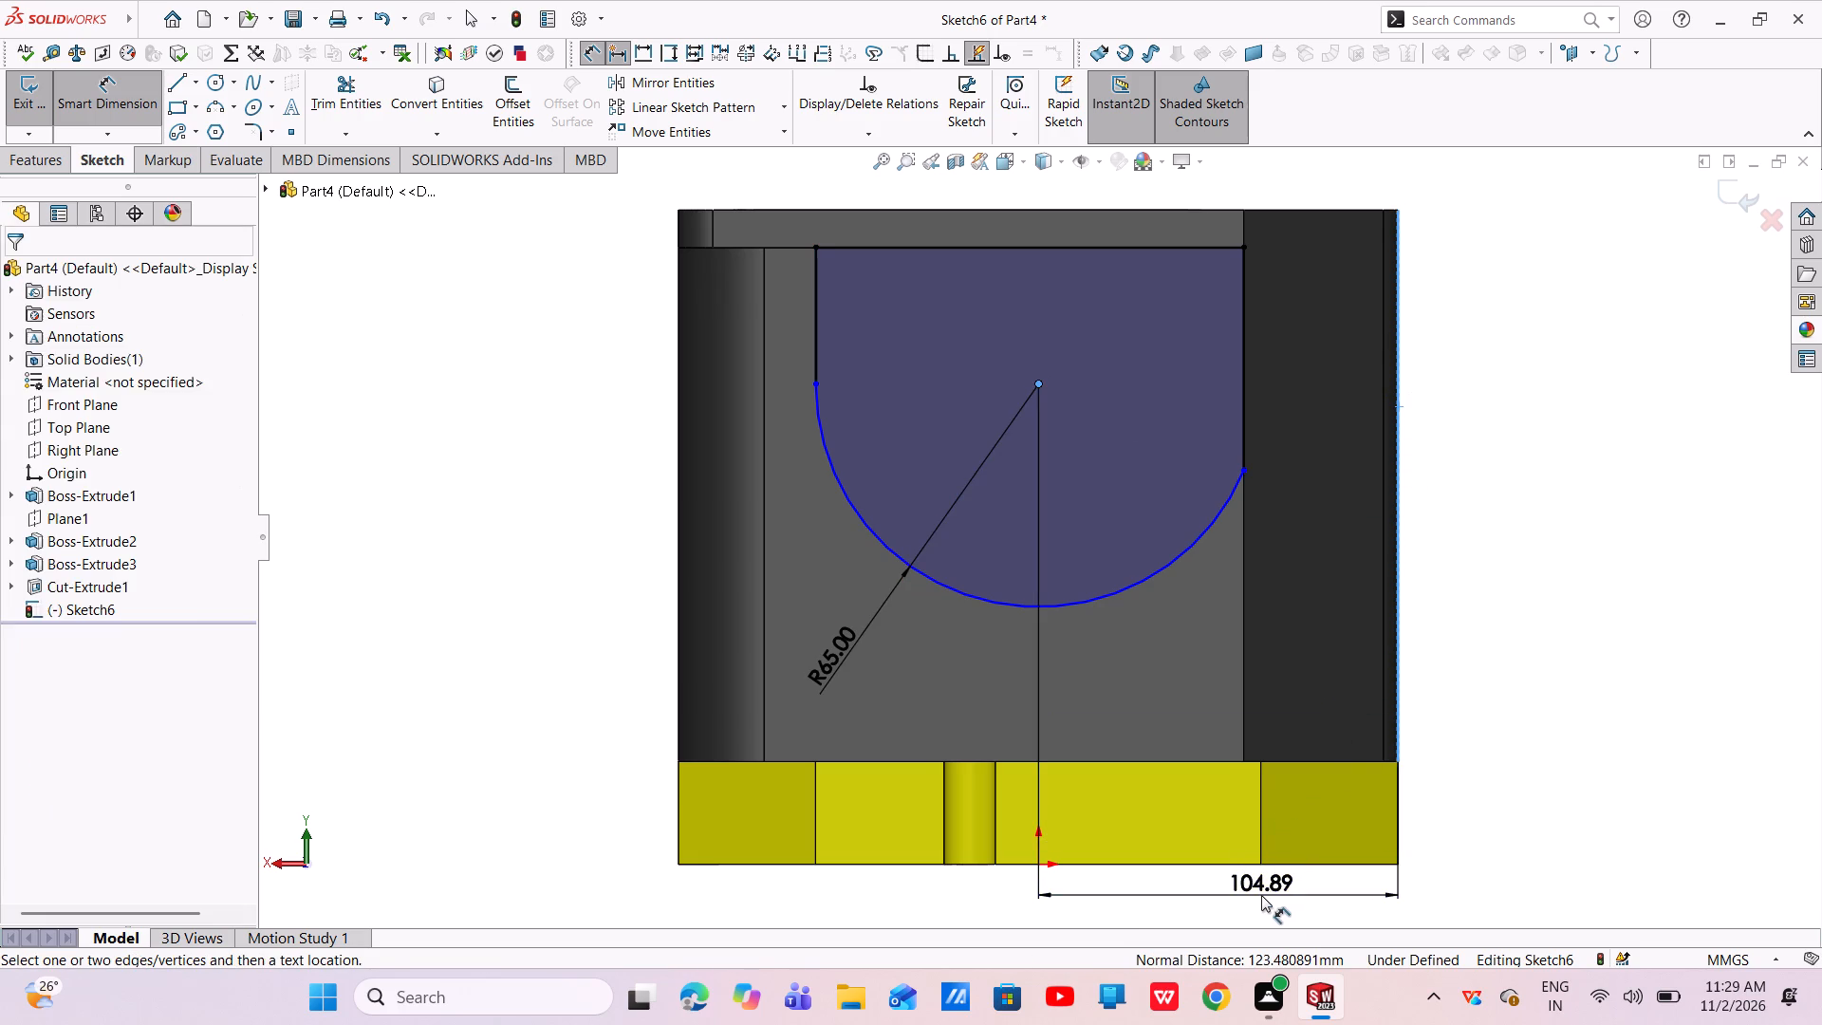
key("BackSpace")
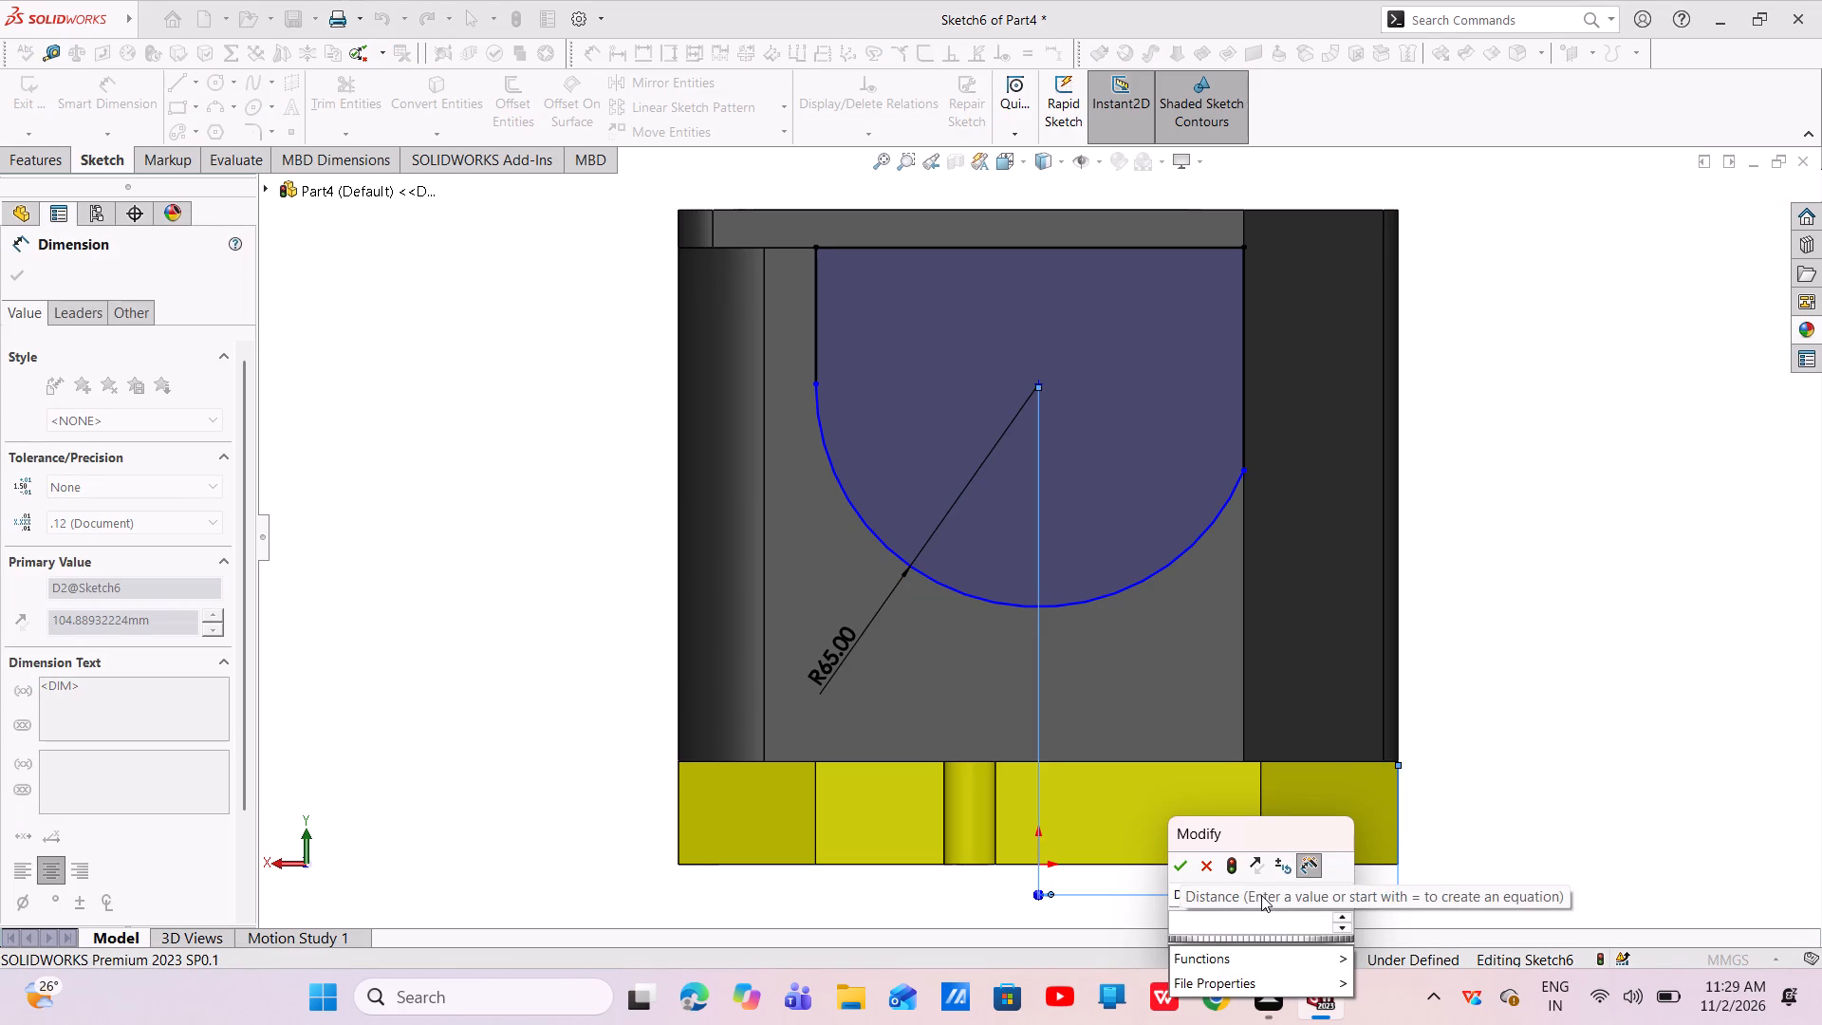
type("105")
key("Return")
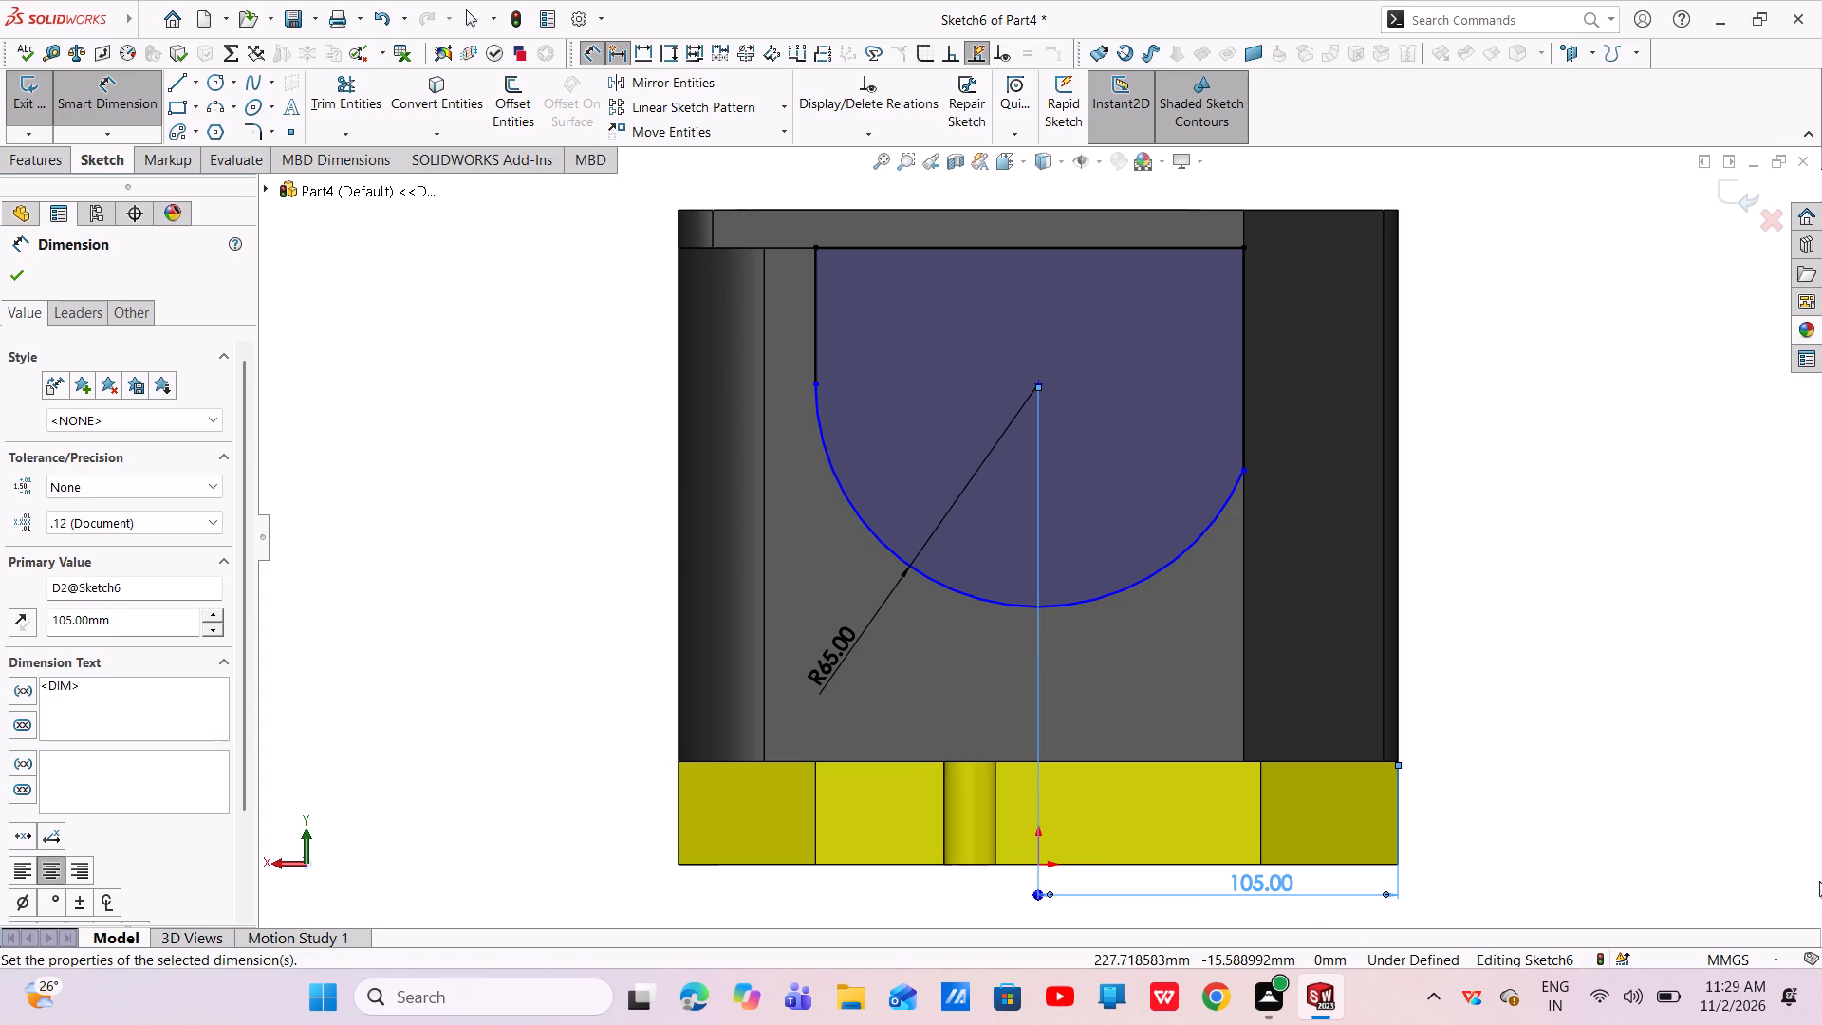
Dimension the arc center at a vertical distance of 135 mm above the sketch origin.
left_click(1042, 381)
left_click(1035, 863)
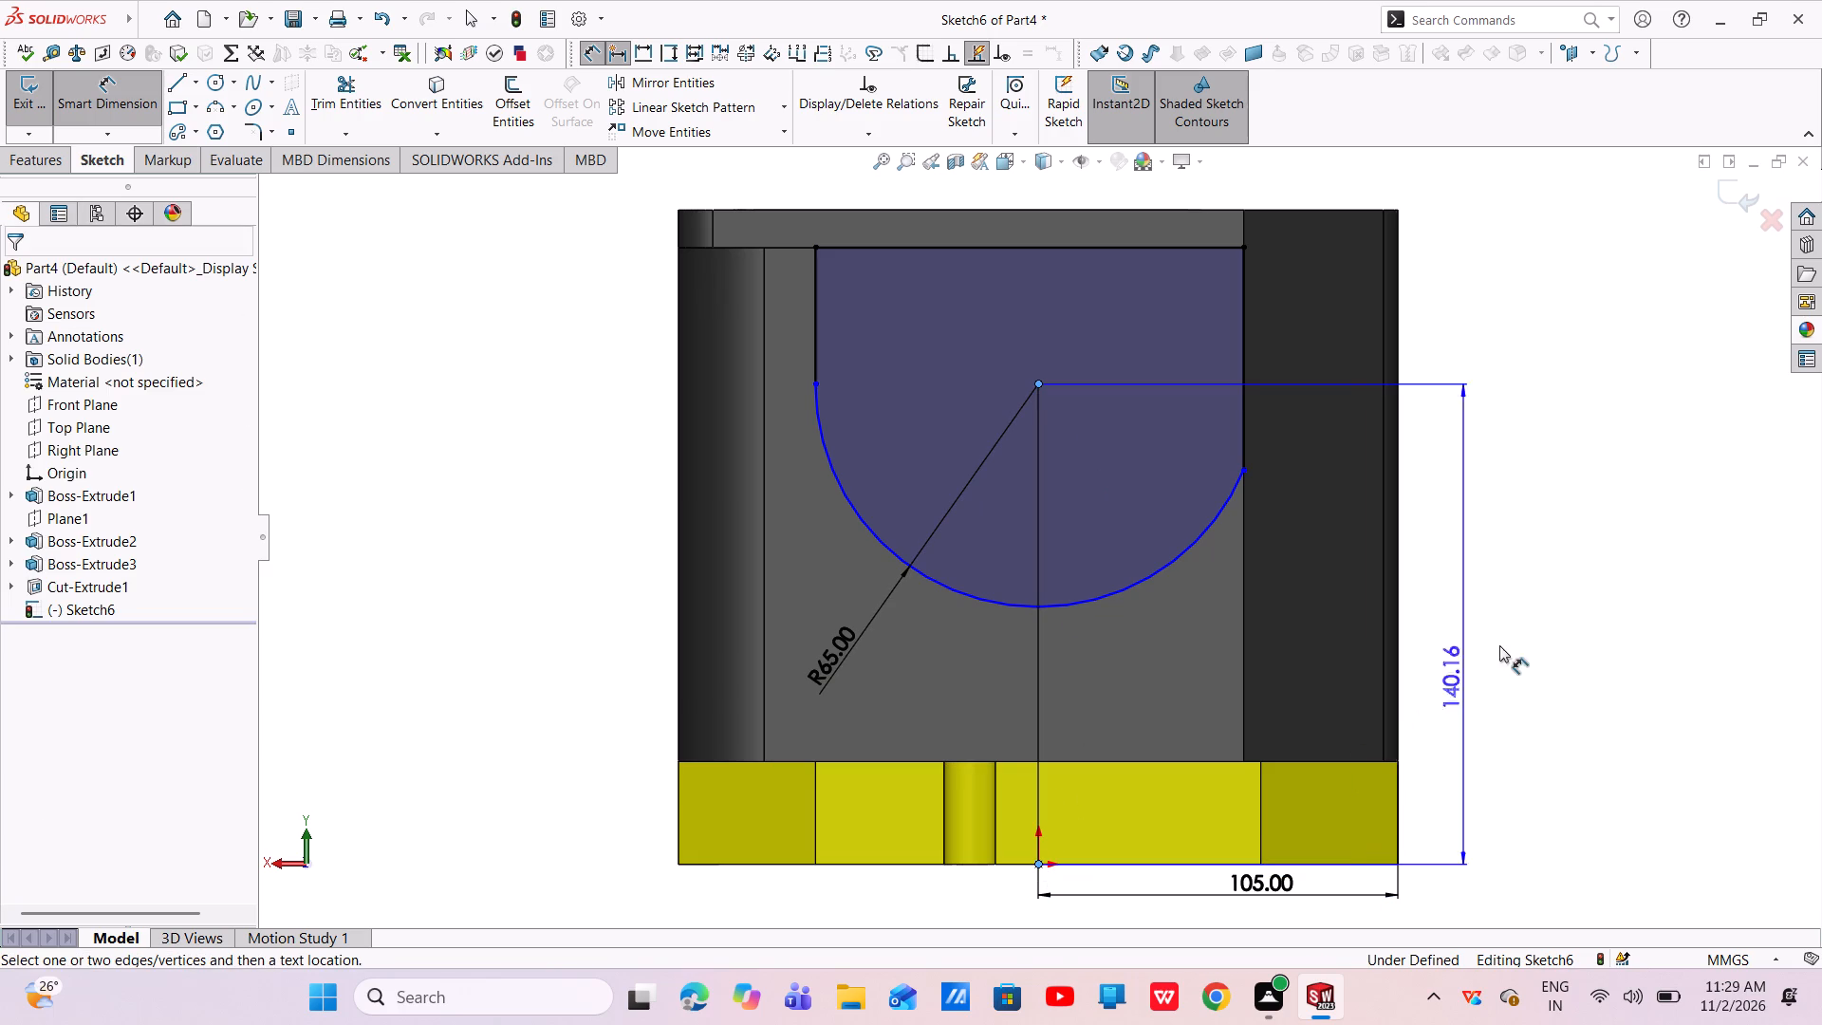
left_click(1506, 627)
key("BackSpace")
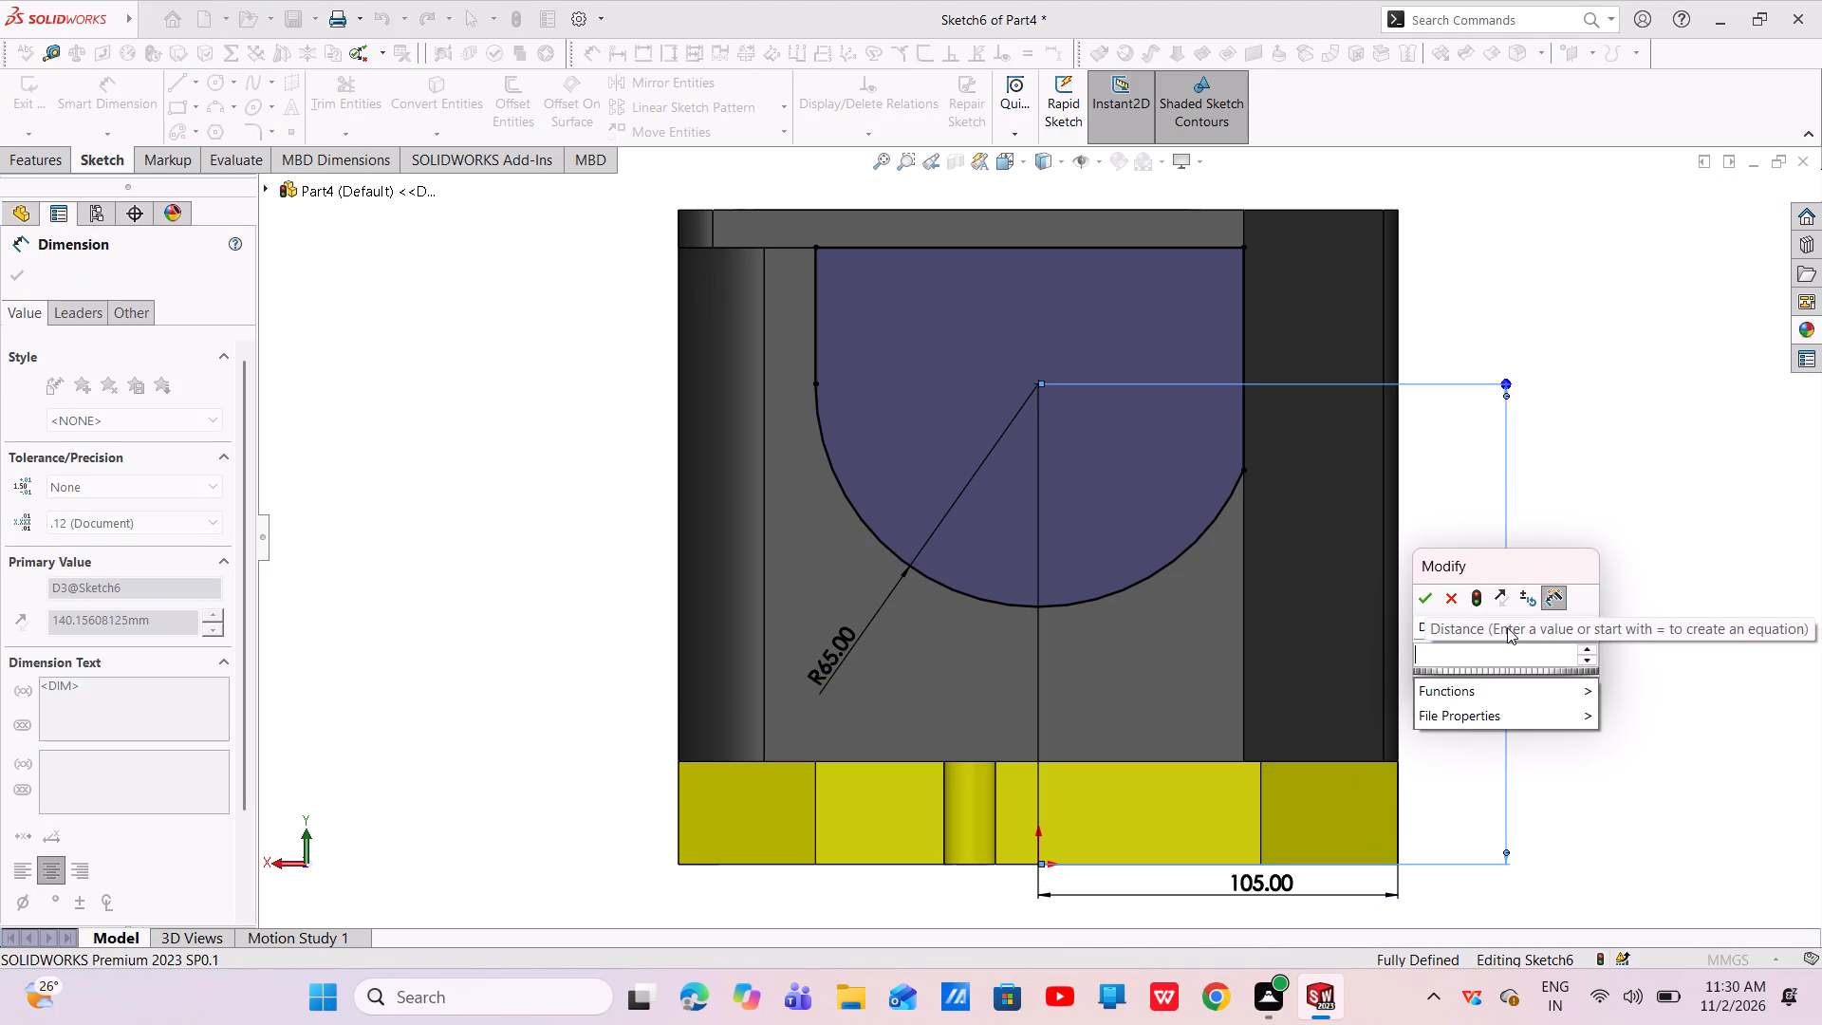
type("135")
key("Return")
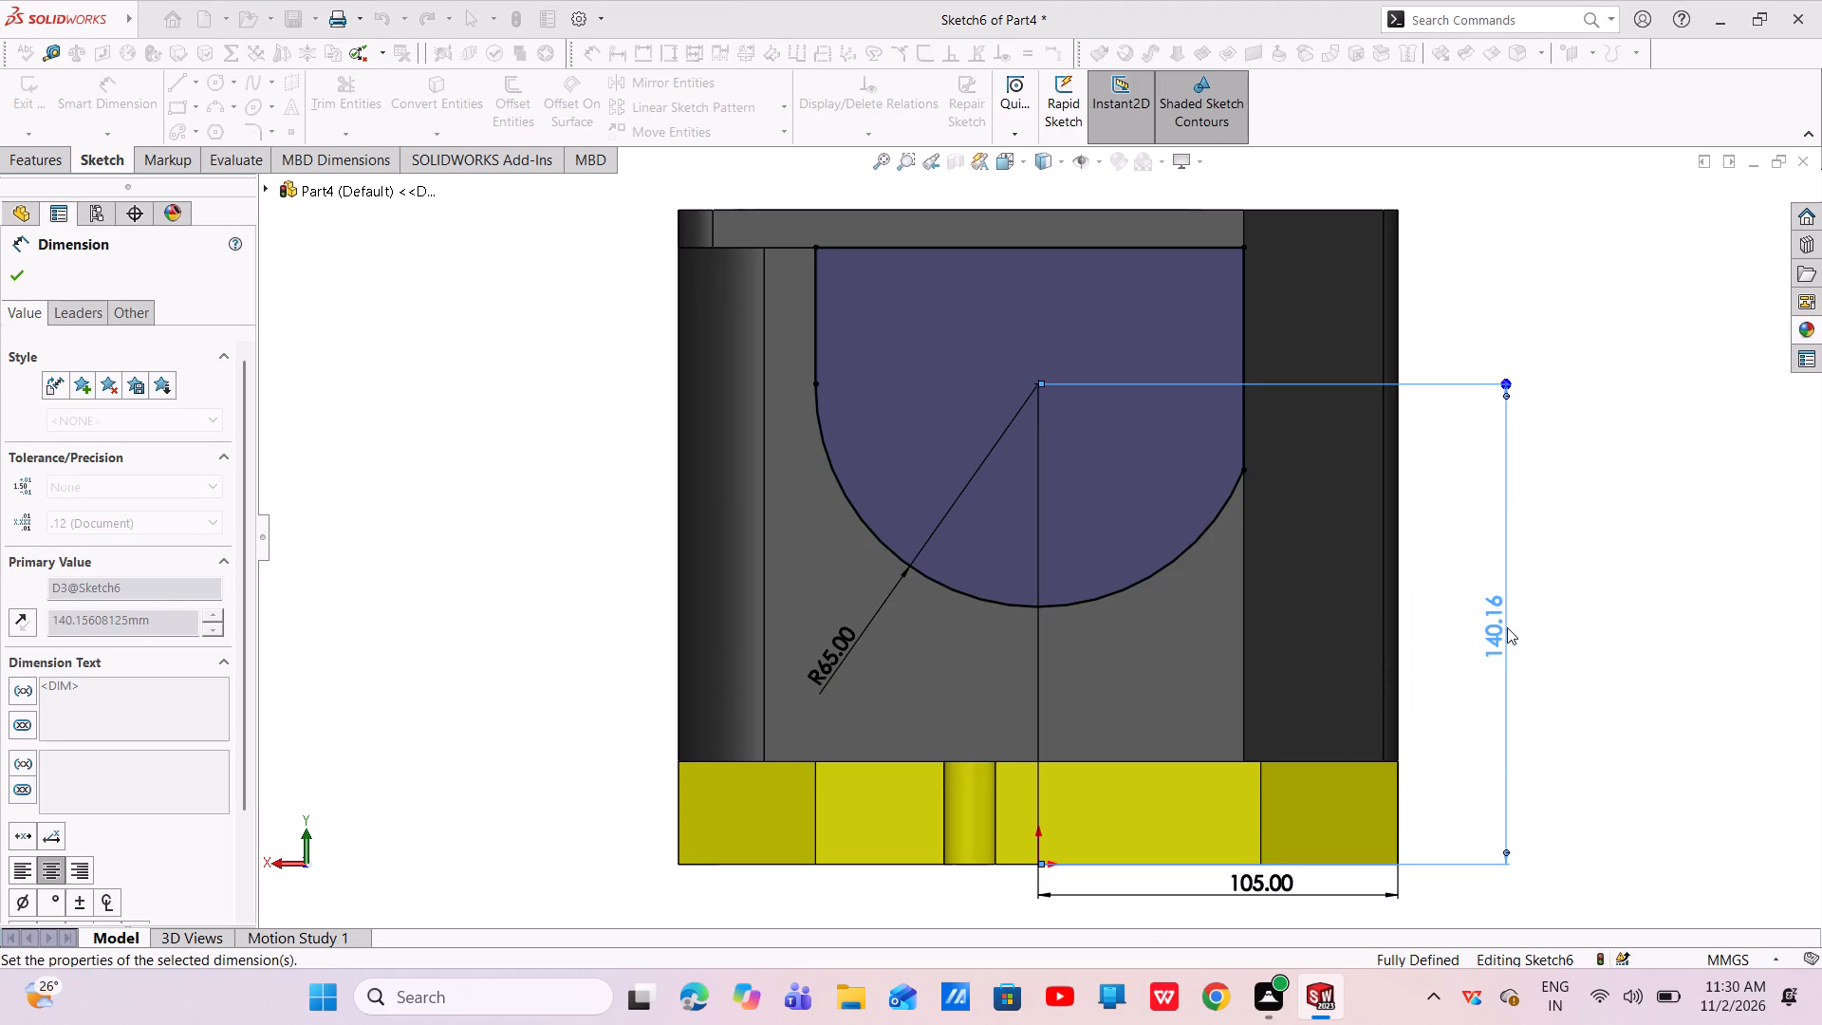
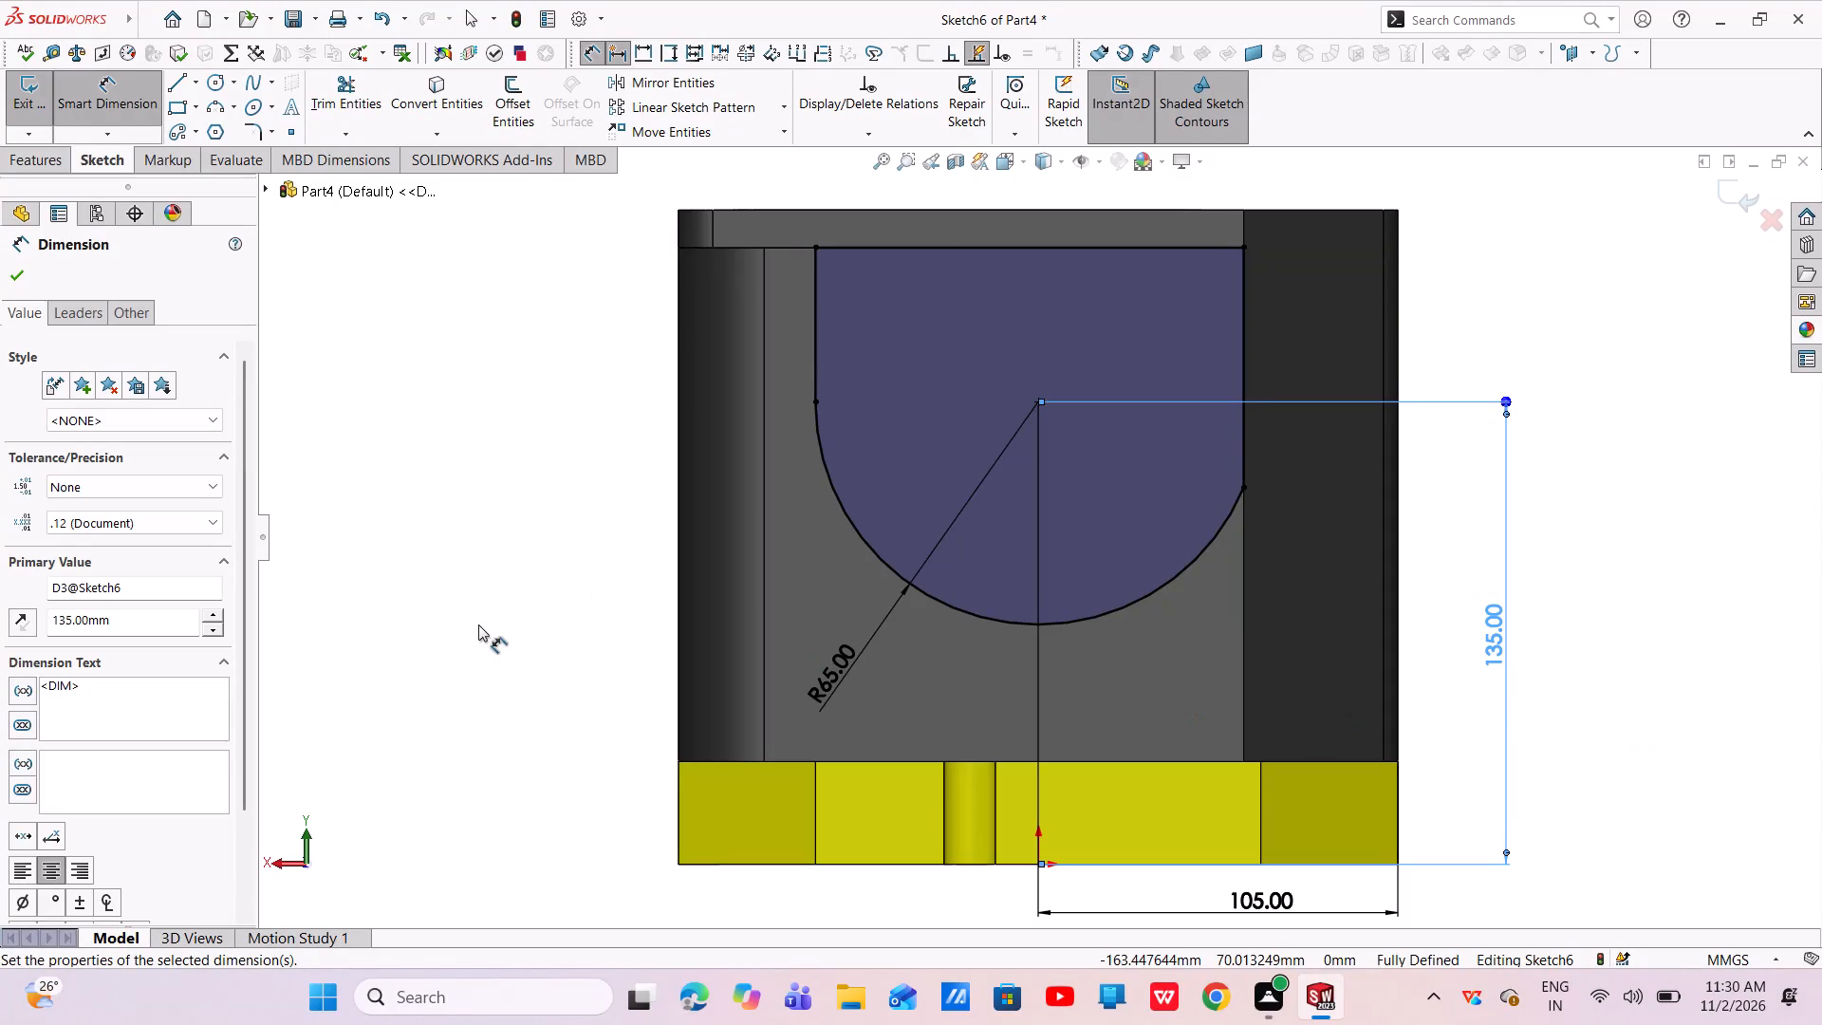
Extrude the U-shaped profile as a boss in the reversed direction toward the column, using the Up To Next end condition.
left_click(23, 288)
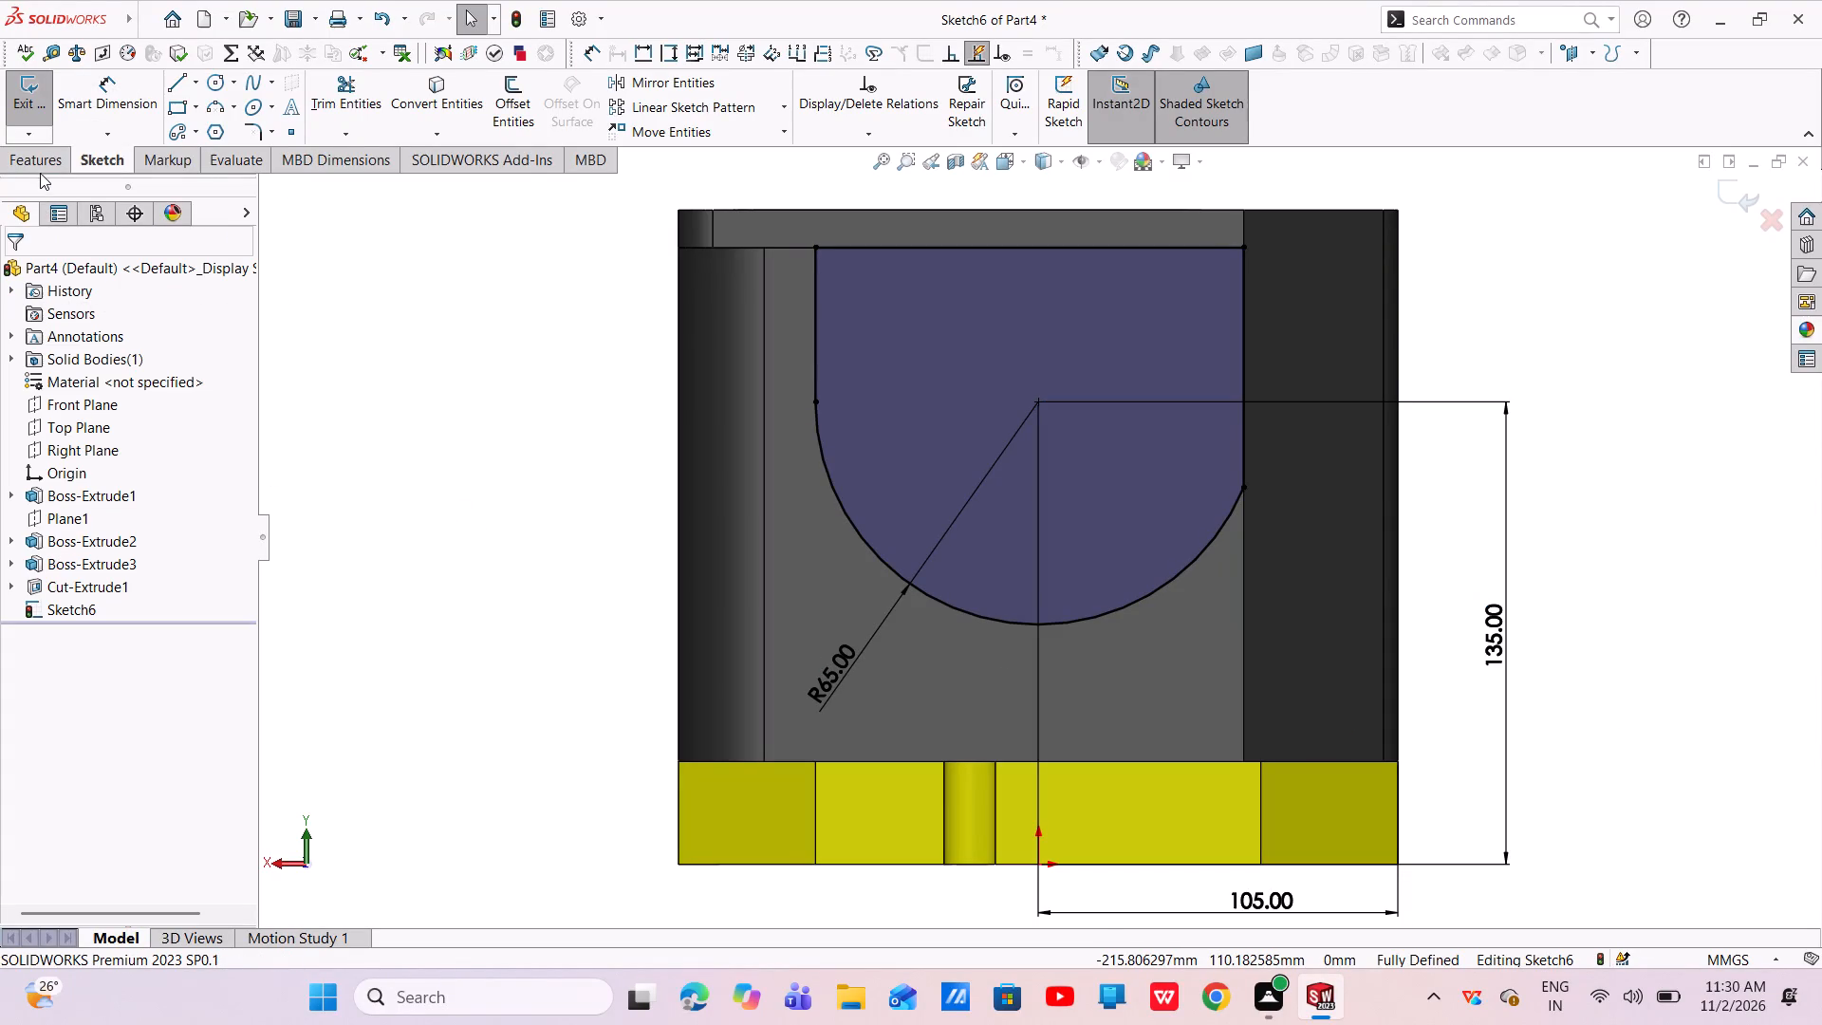
left_click(41, 163)
left_click(56, 124)
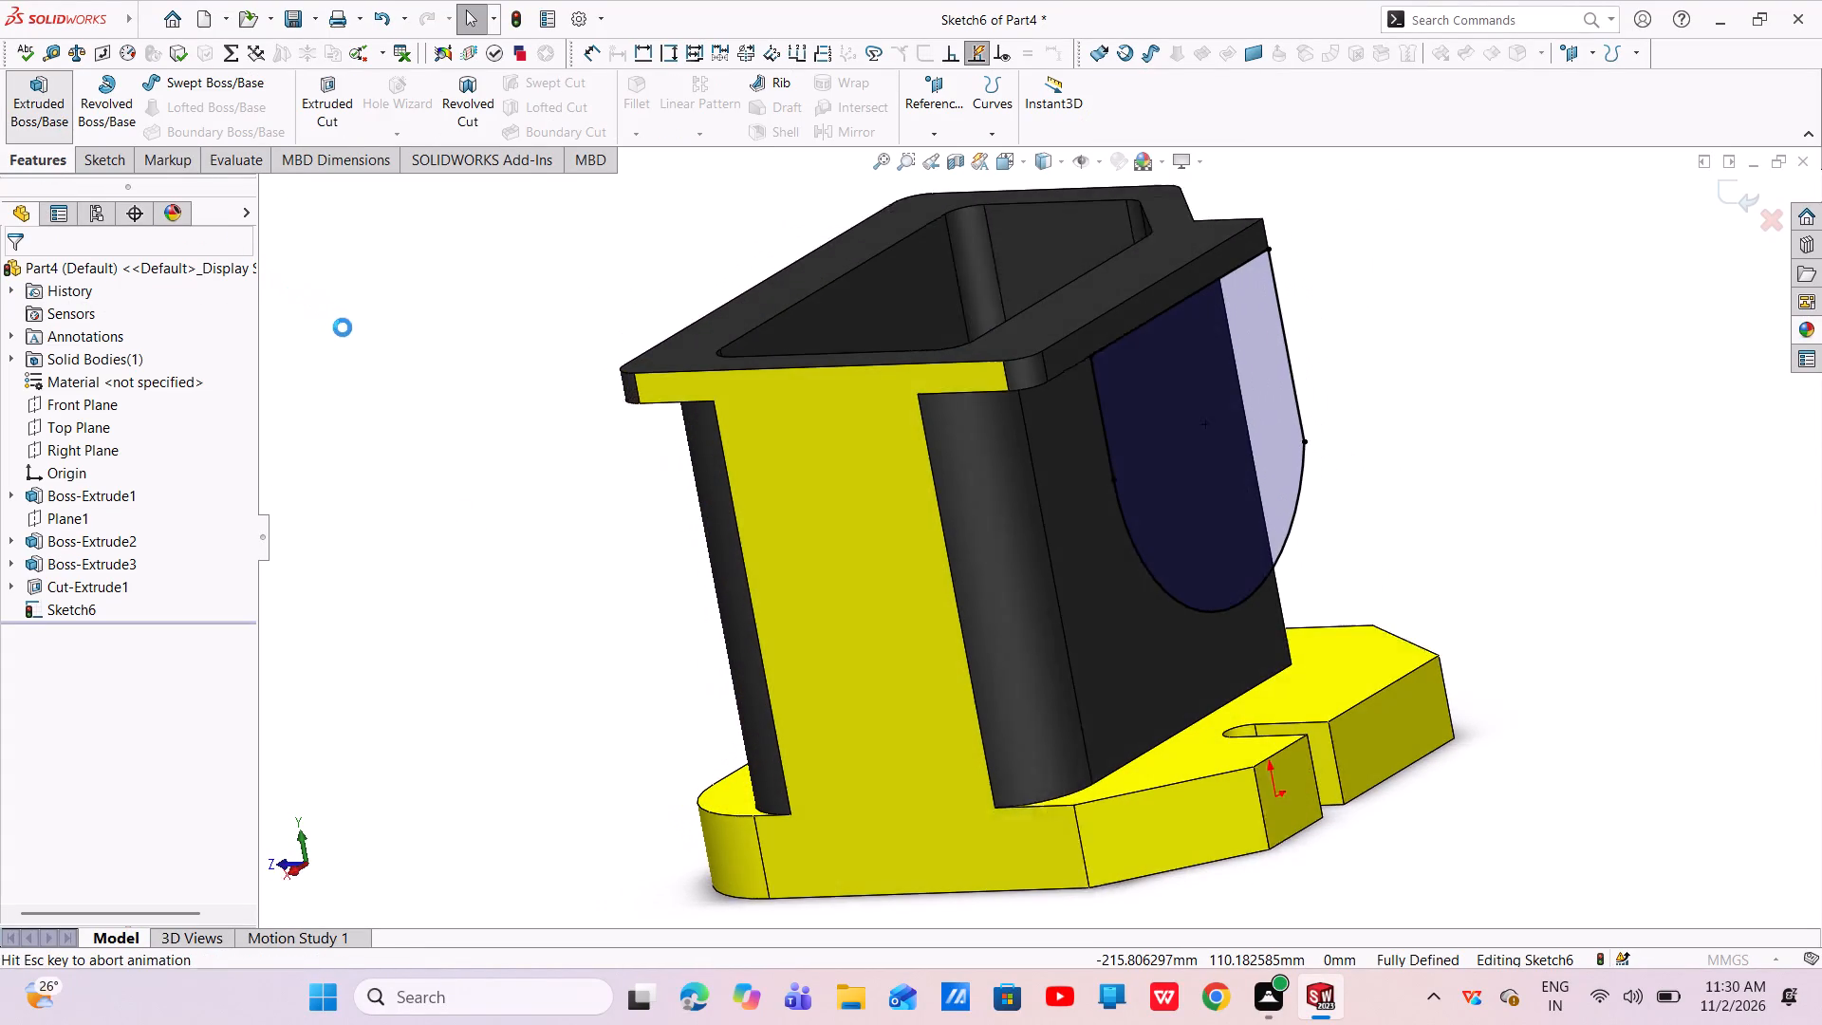
left_click(127, 415)
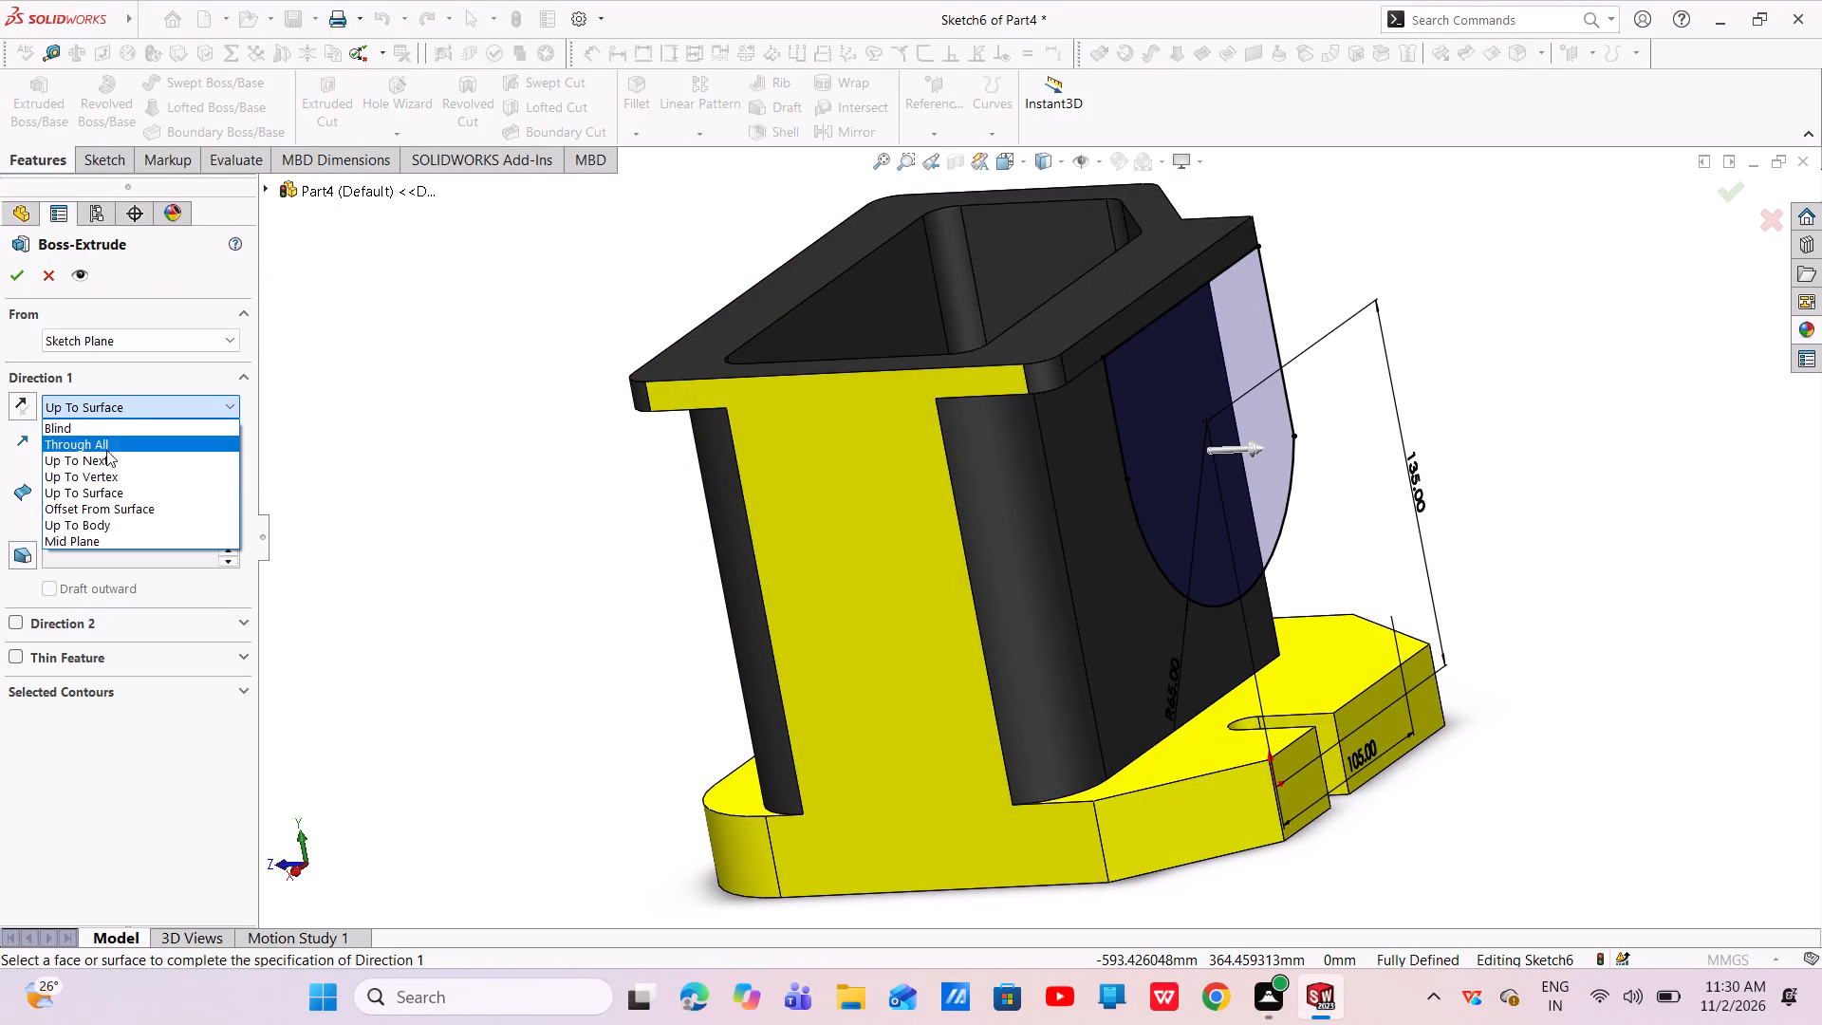
left_click(103, 451)
left_click(131, 406)
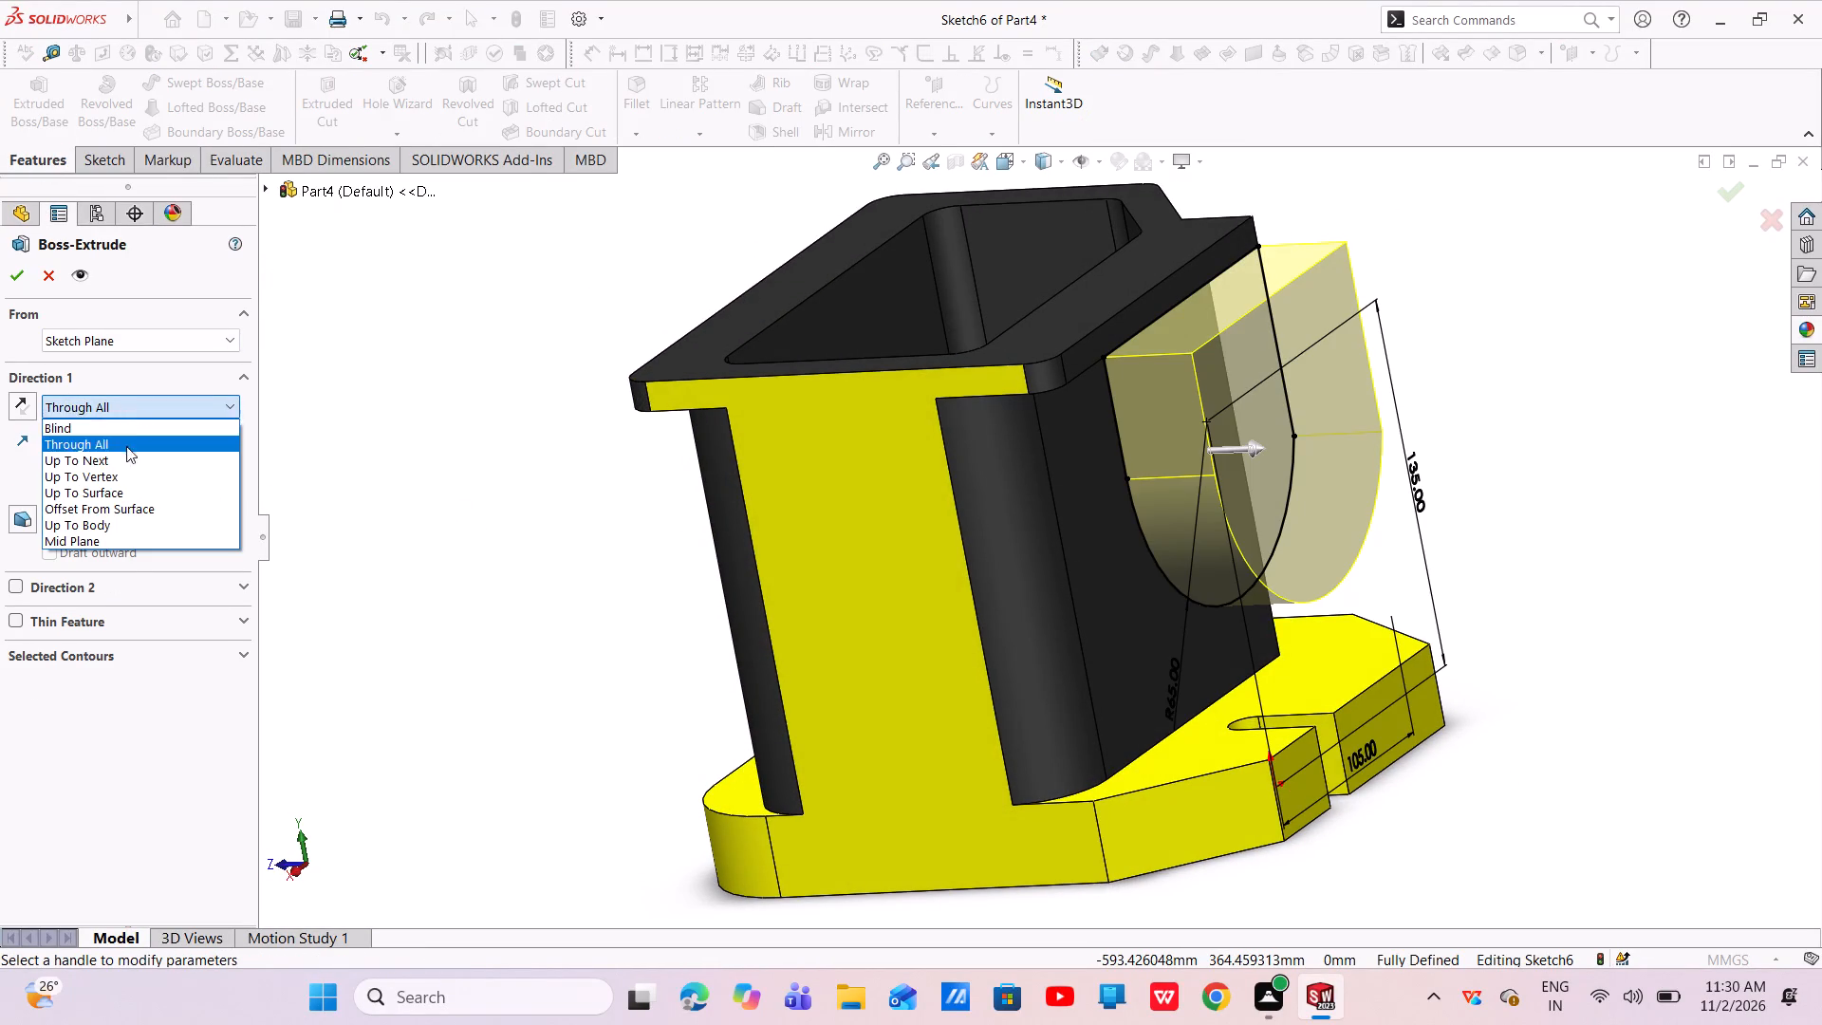
left_click(117, 458)
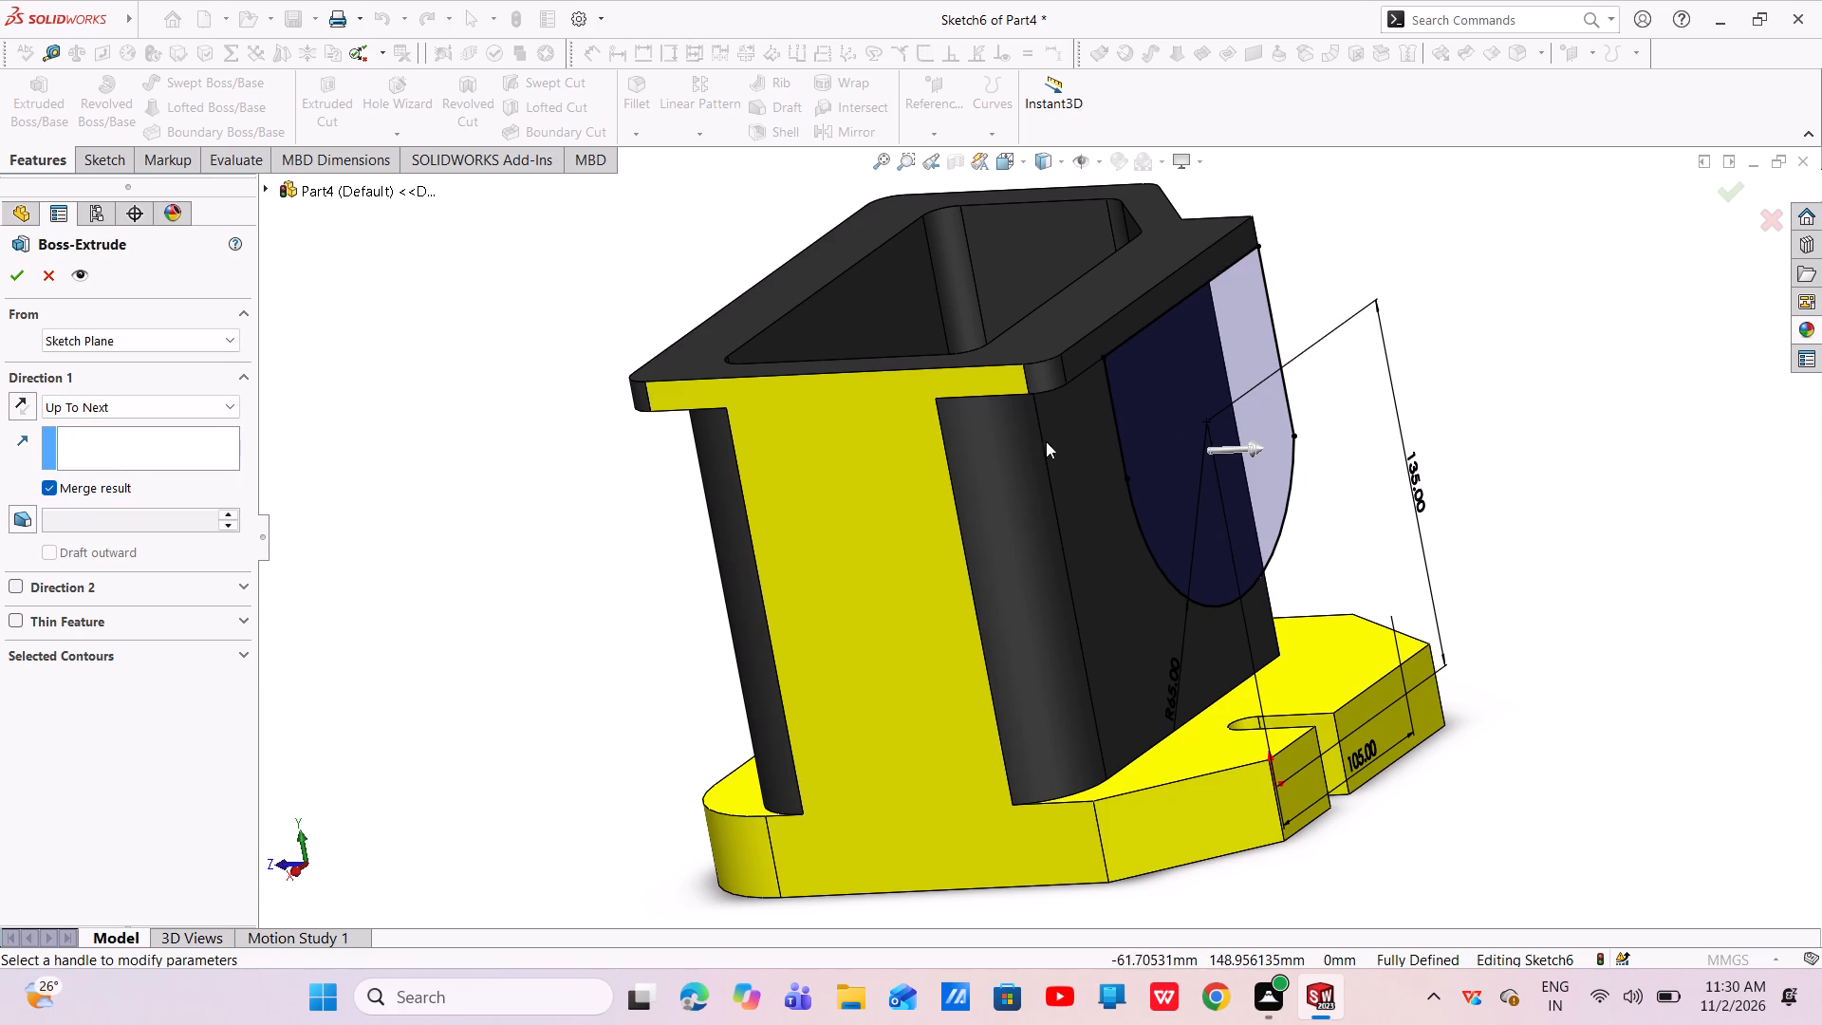
left_click(28, 402)
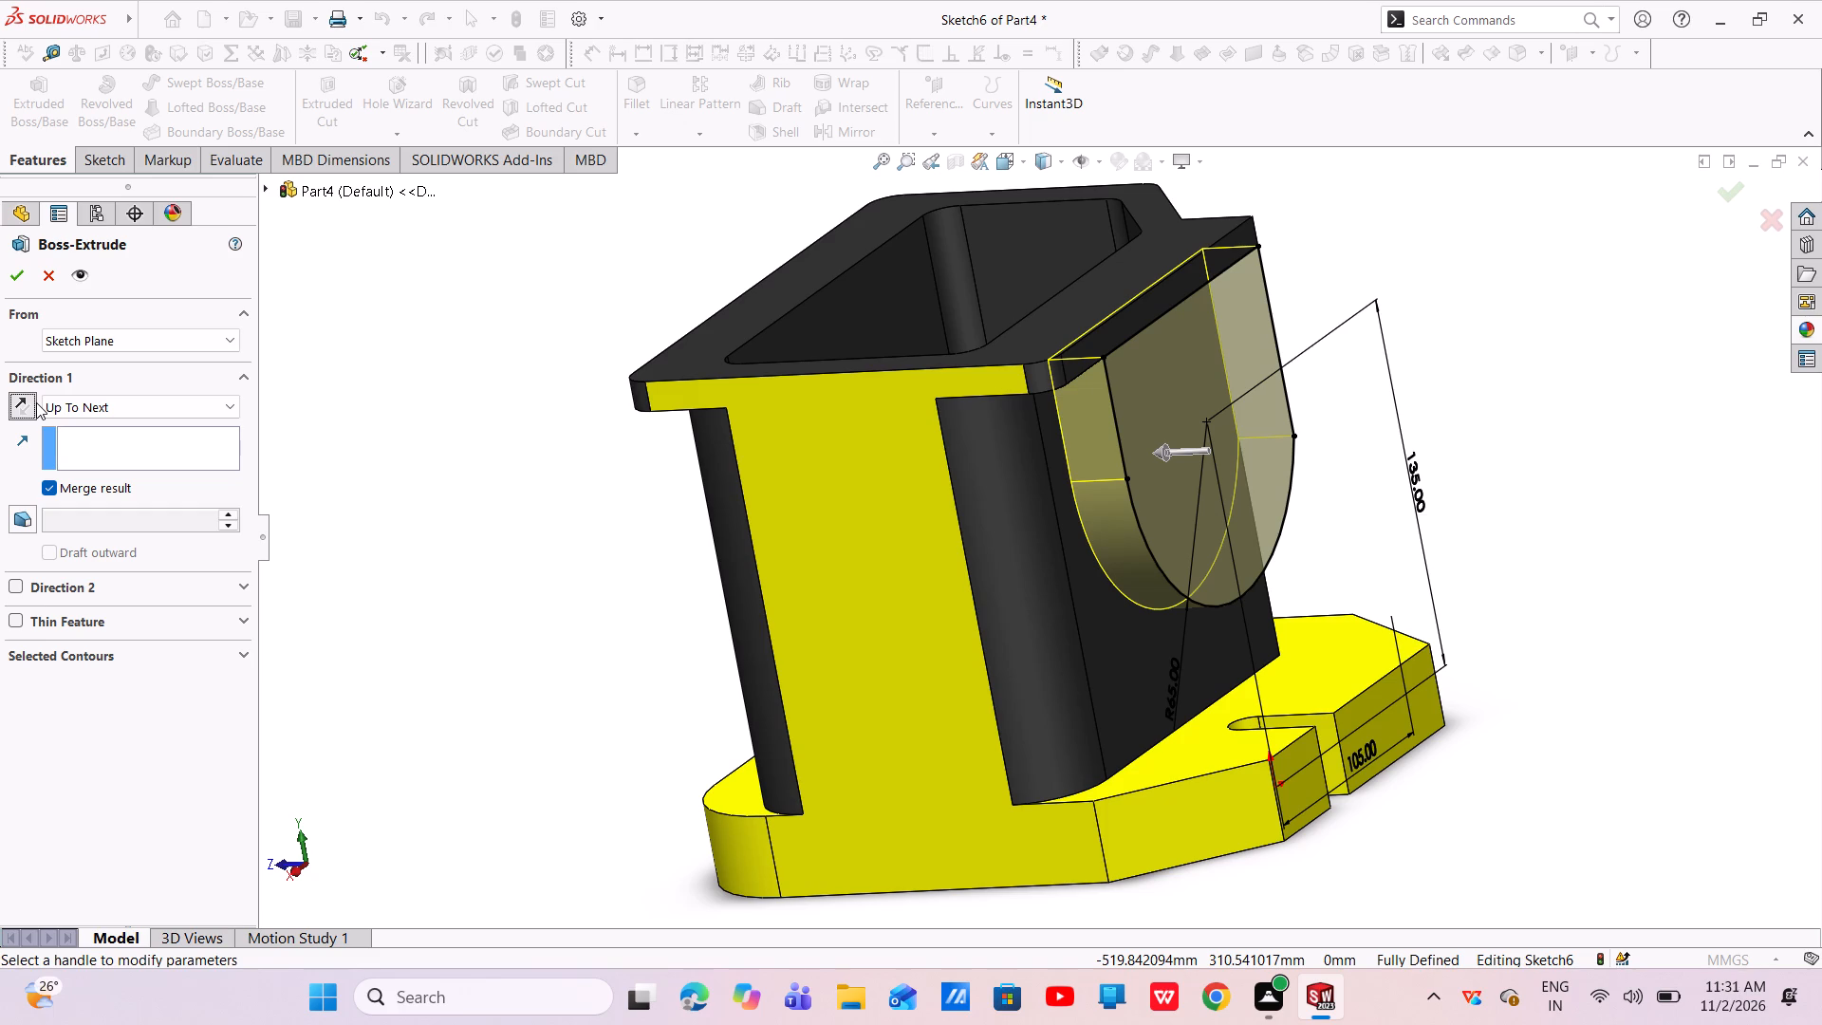
left_click(18, 280)
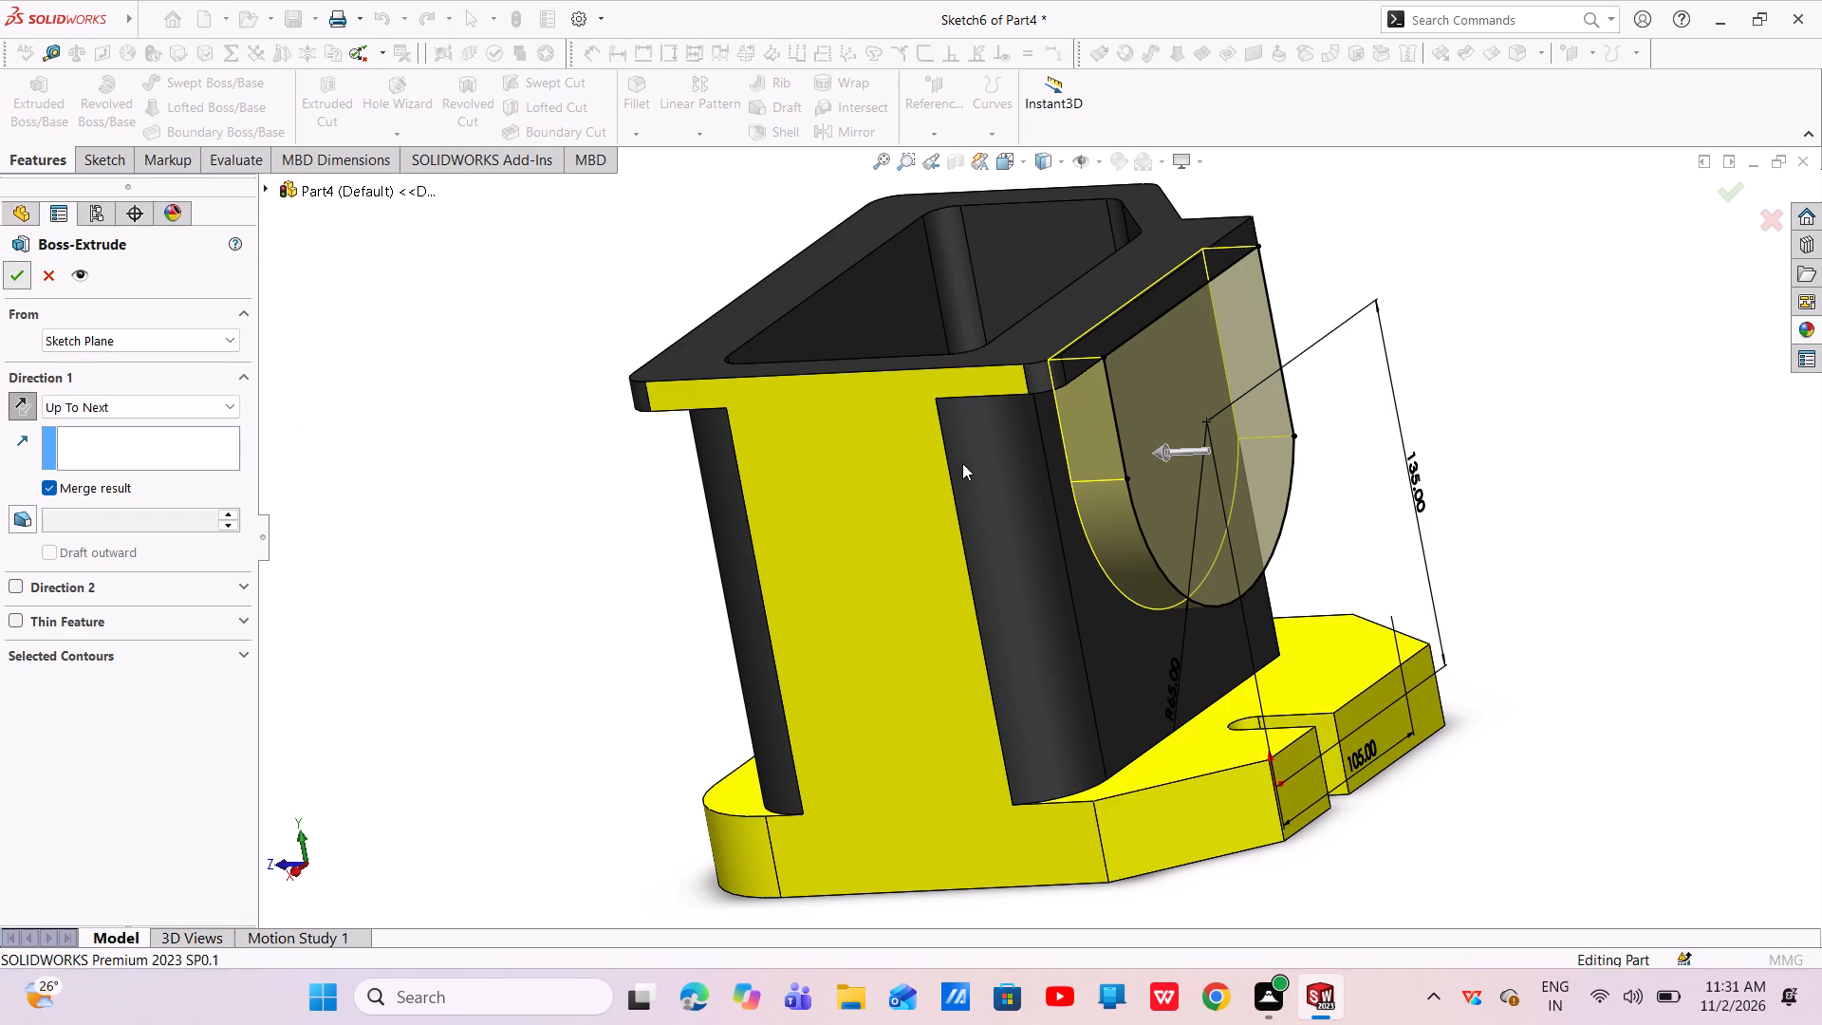
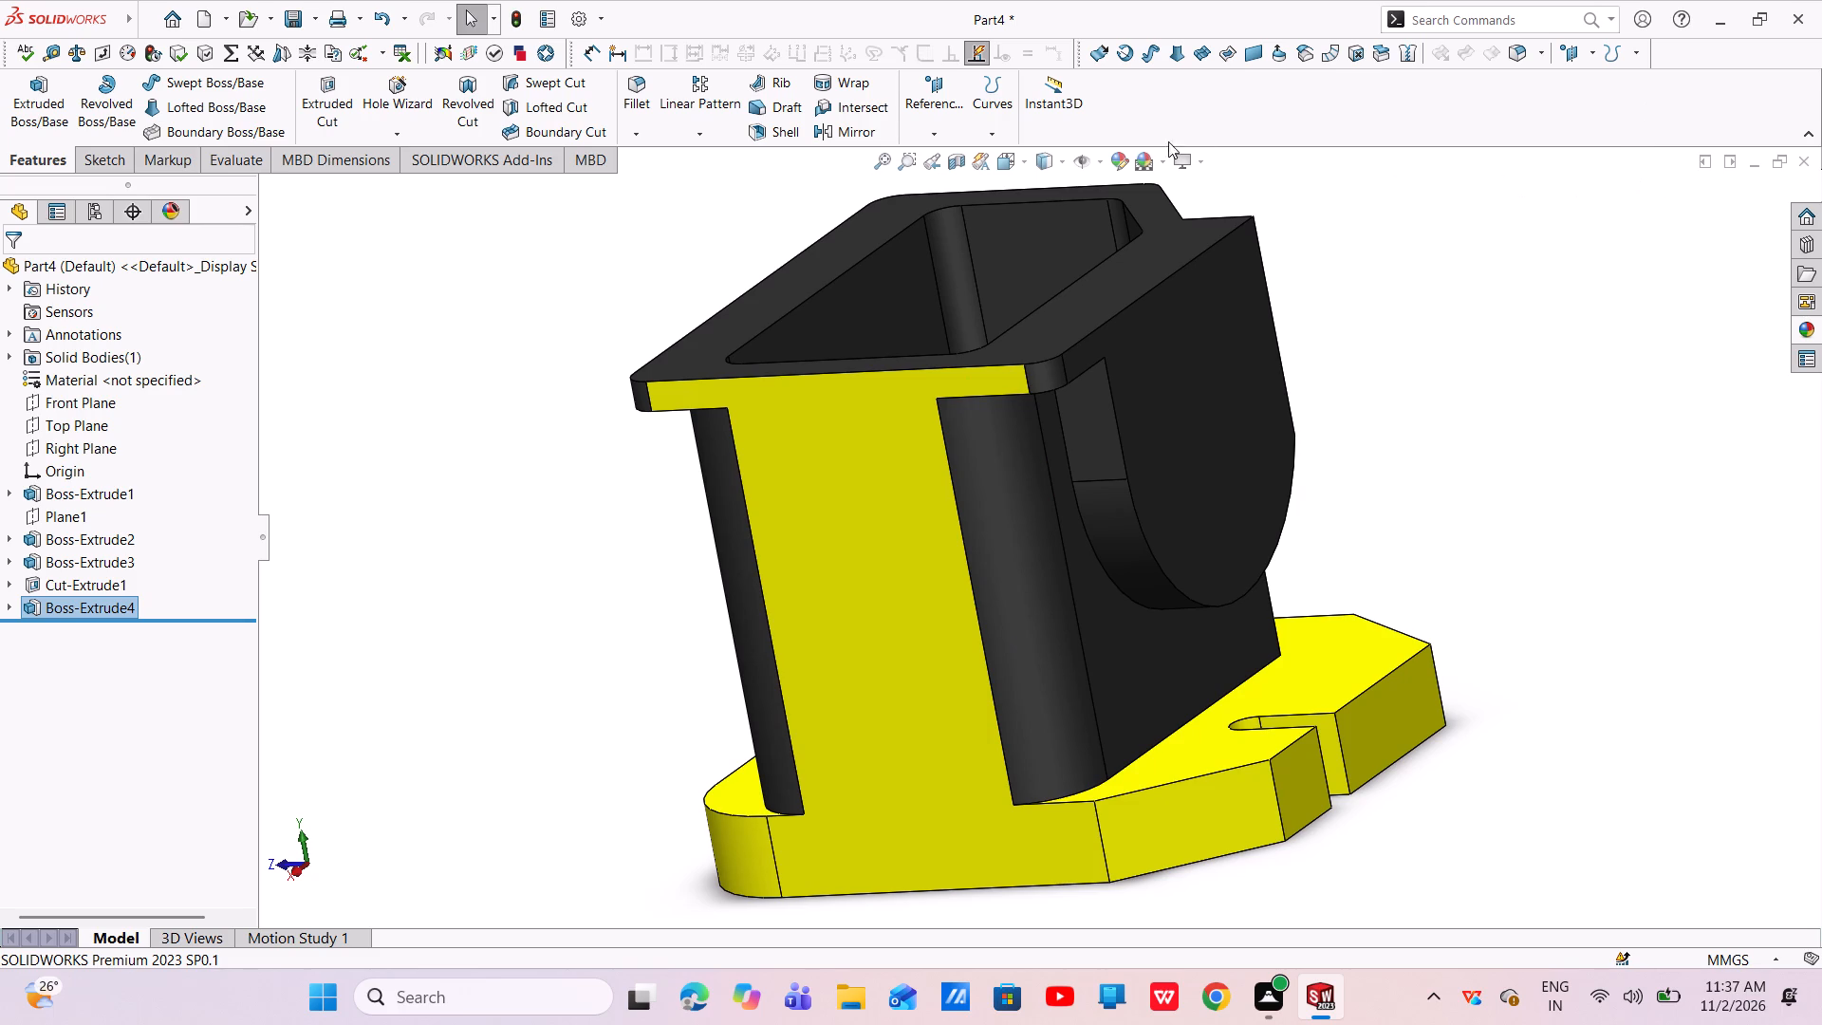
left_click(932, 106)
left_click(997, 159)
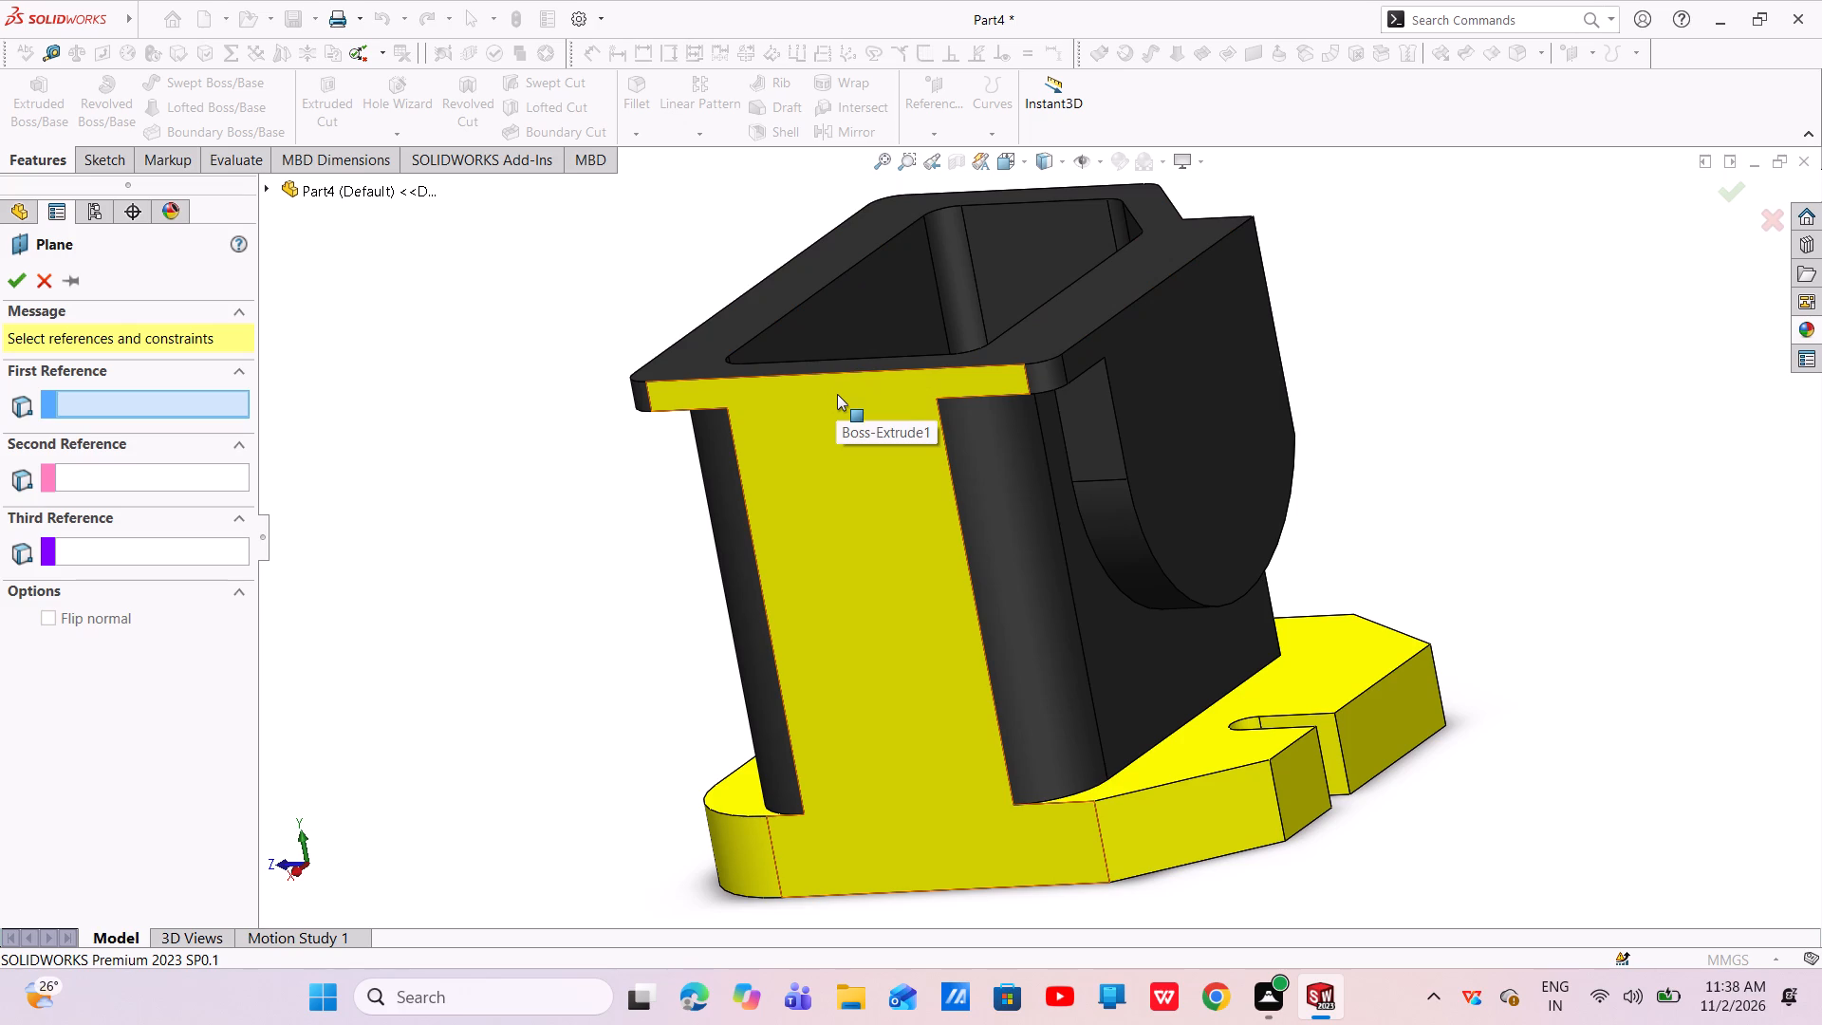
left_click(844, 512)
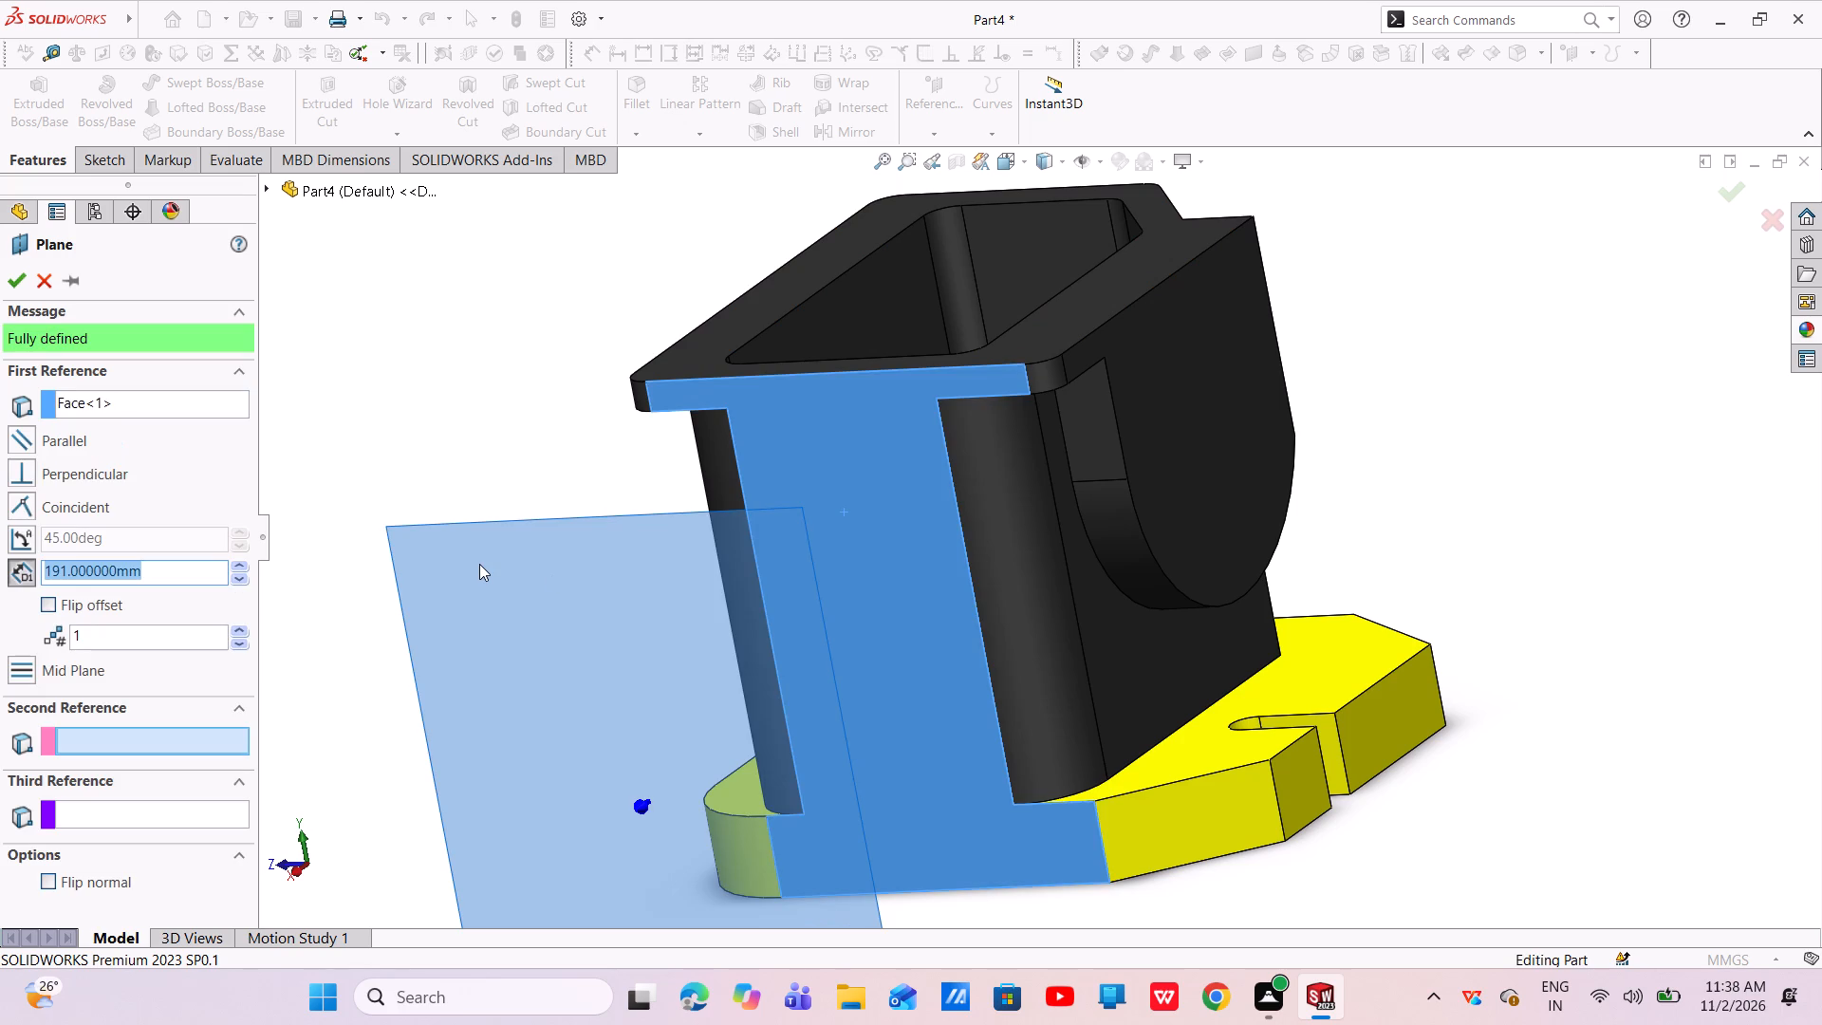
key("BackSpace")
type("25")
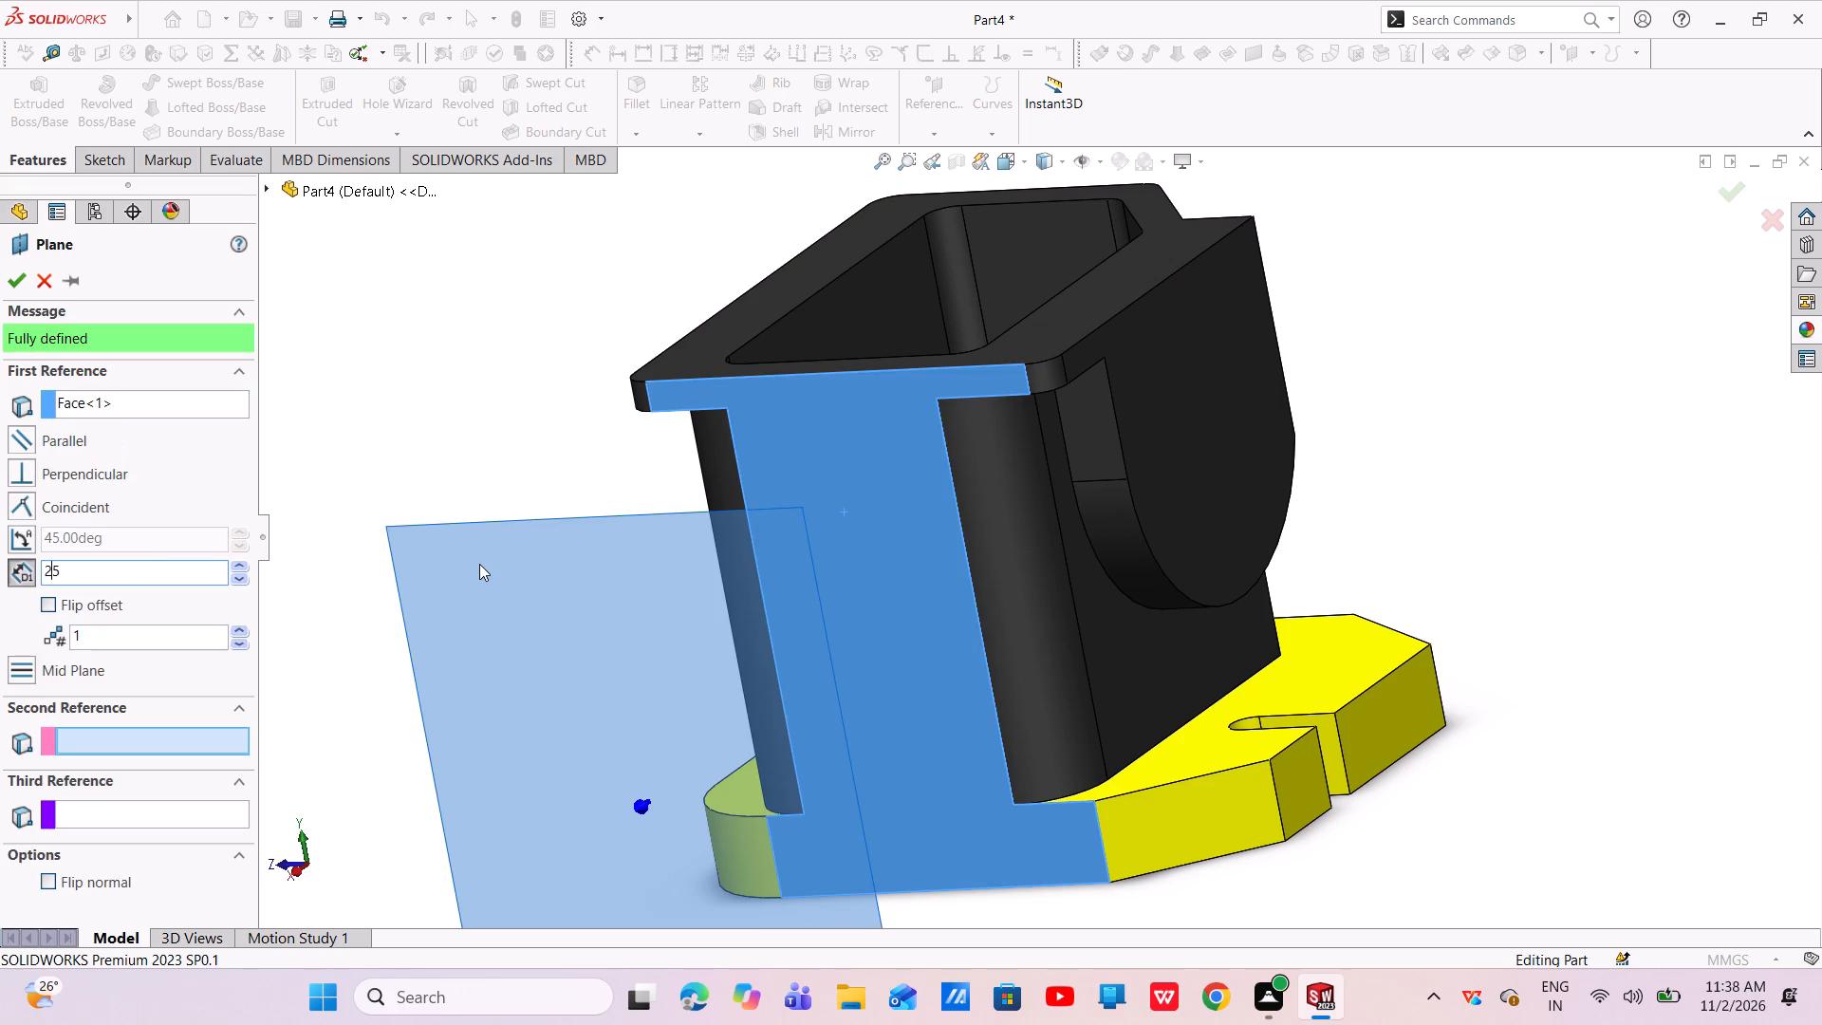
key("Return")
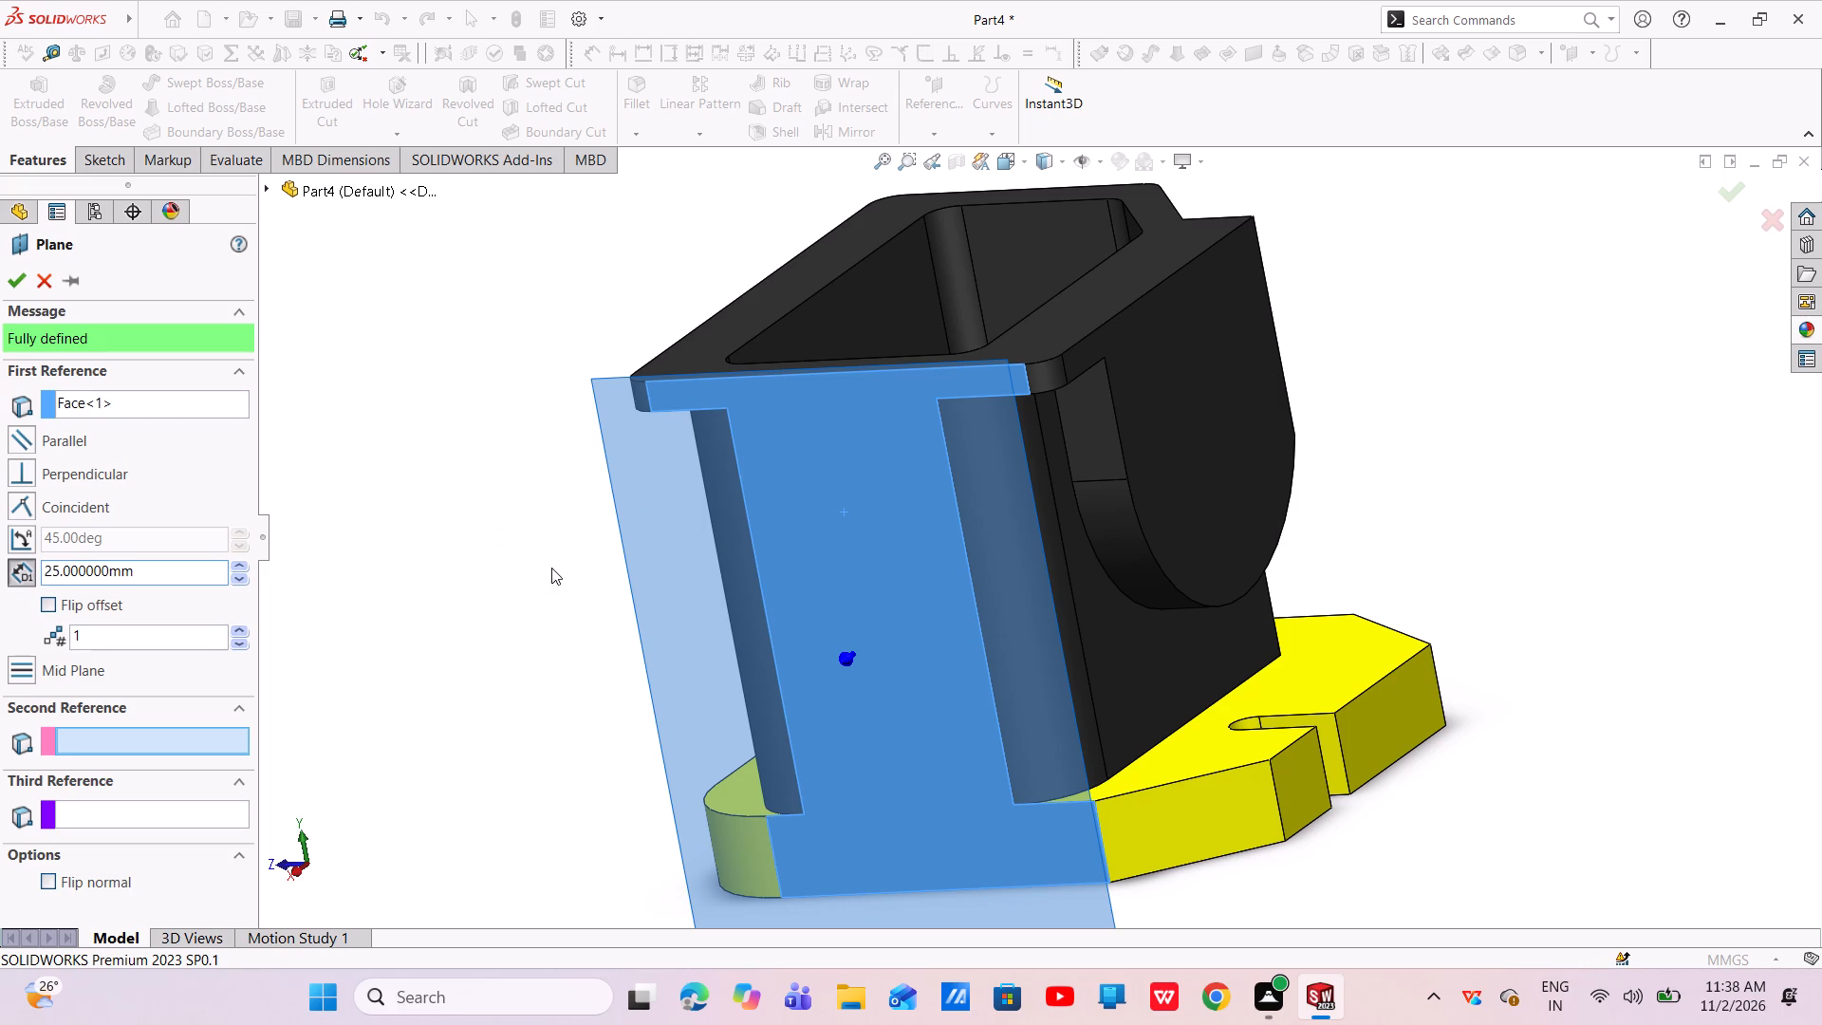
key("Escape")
Create a reference plane offset 25 mm outward from the top flange's narrow side face, on the side opposite the U-shaped boss.
scroll(675, 536, "up", 2)
middle_click_drag(847, 550, 949, 640)
left_click(953, 119)
left_click(955, 158)
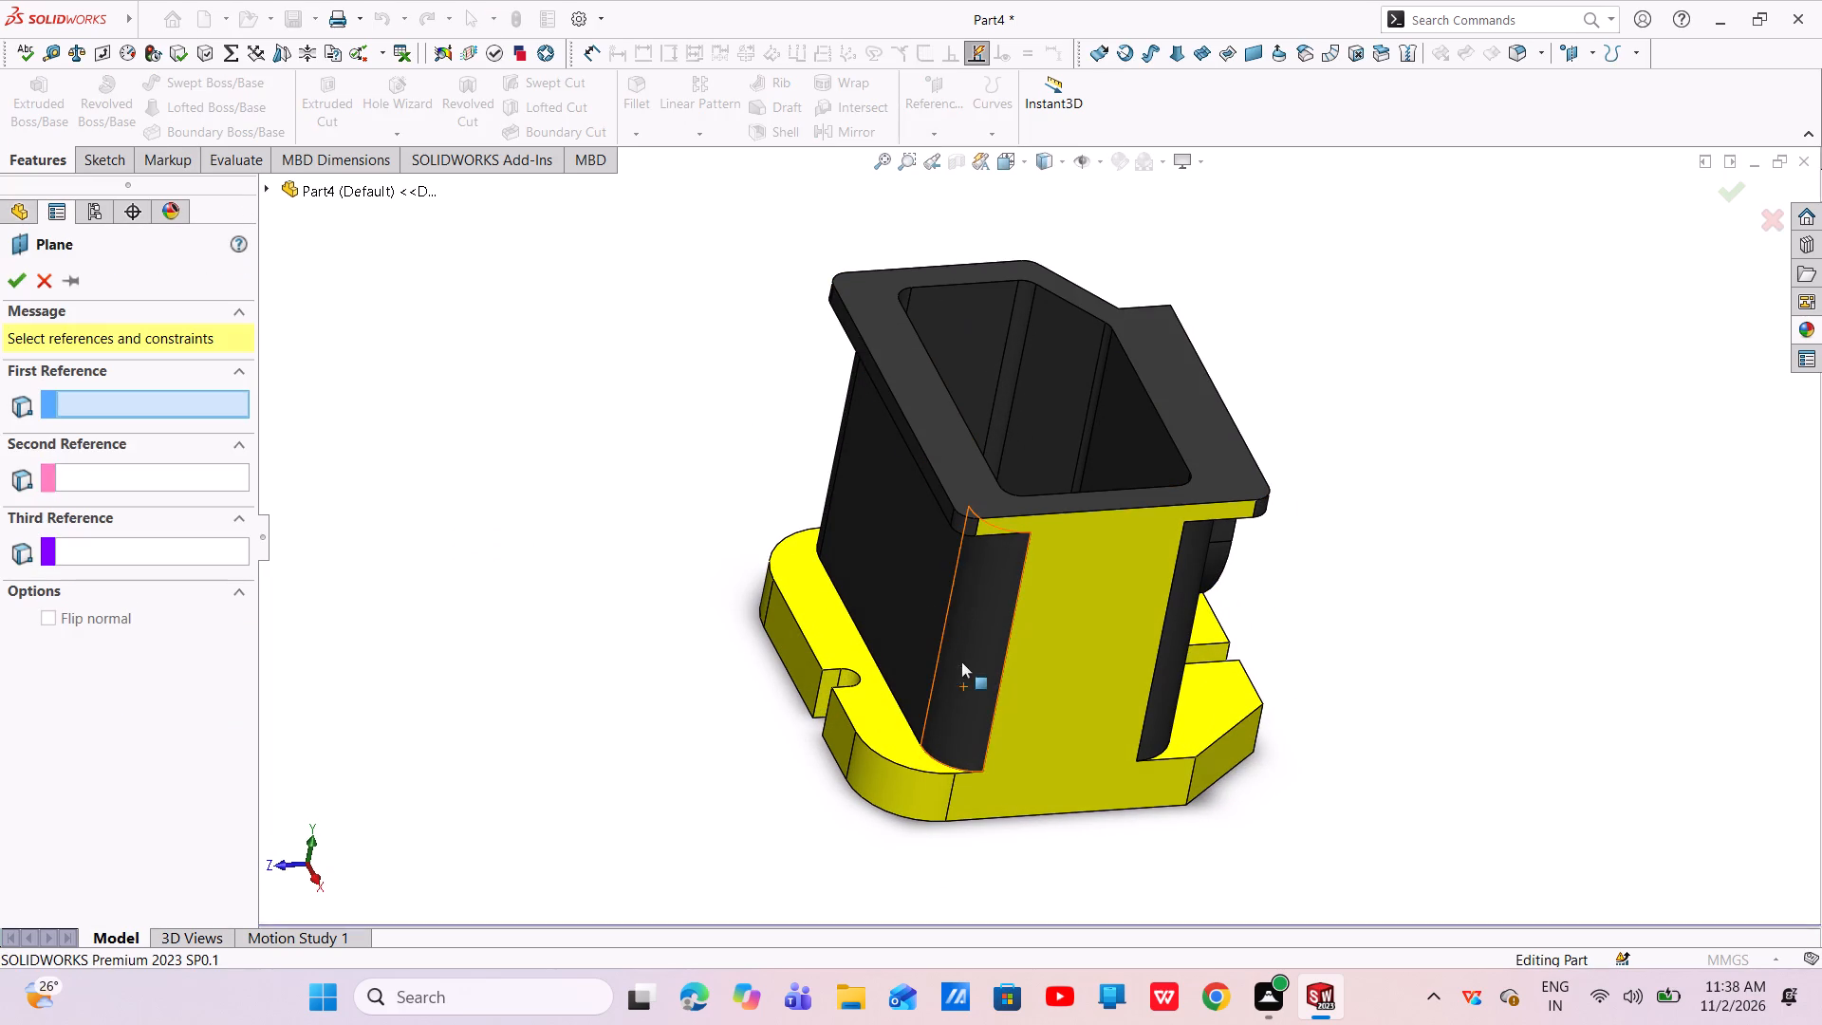
left_click(905, 561)
key("BackSpace")
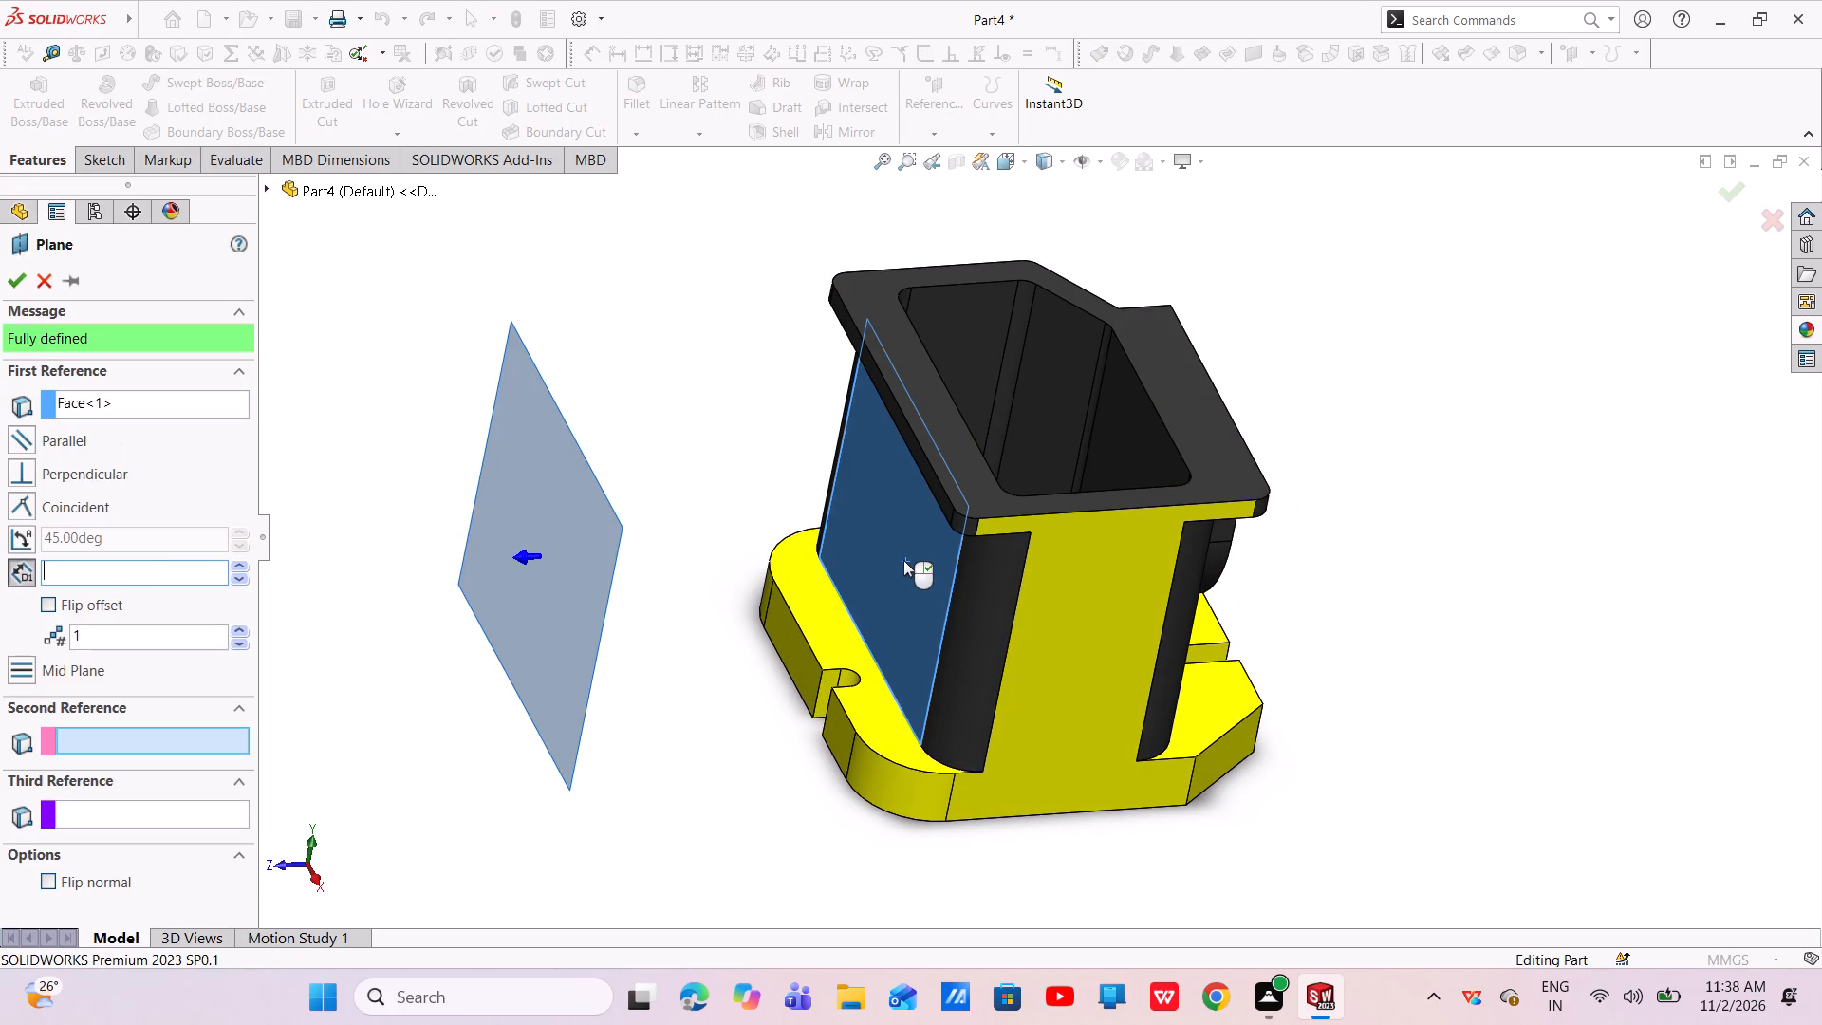
type("25")
key("Return")
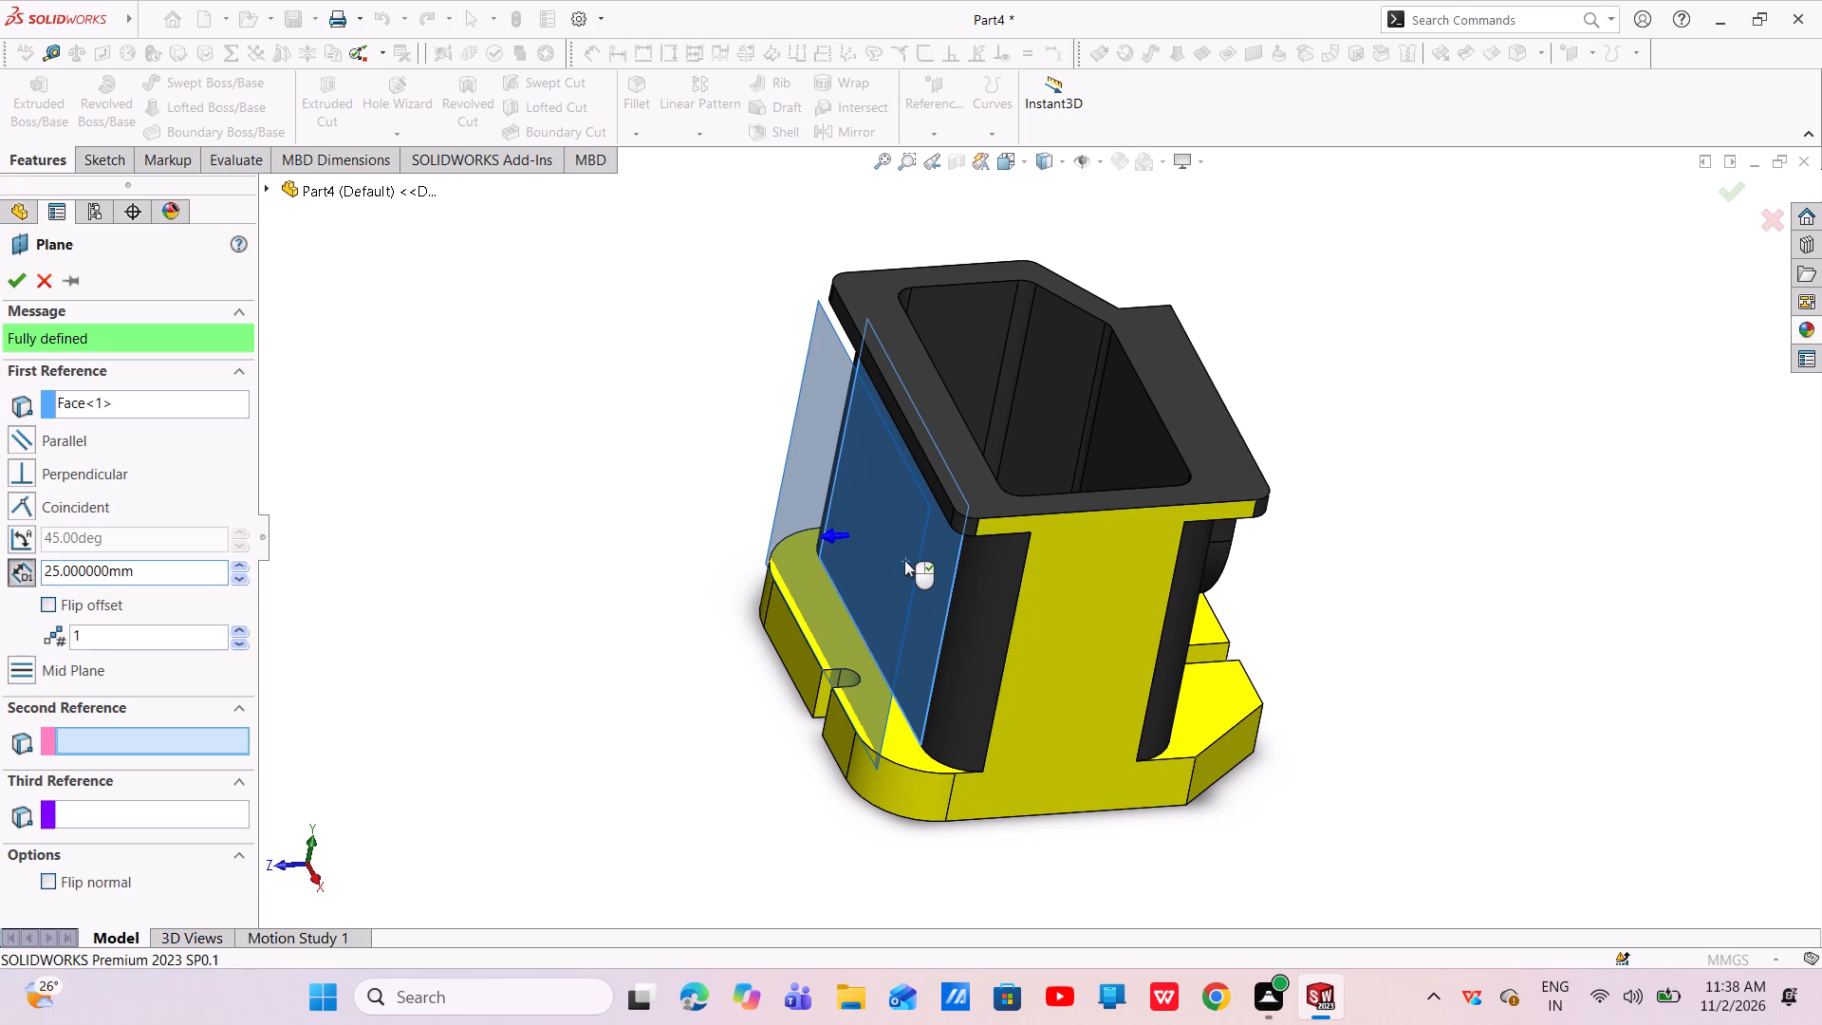
left_click(83, 401)
right_click(84, 402)
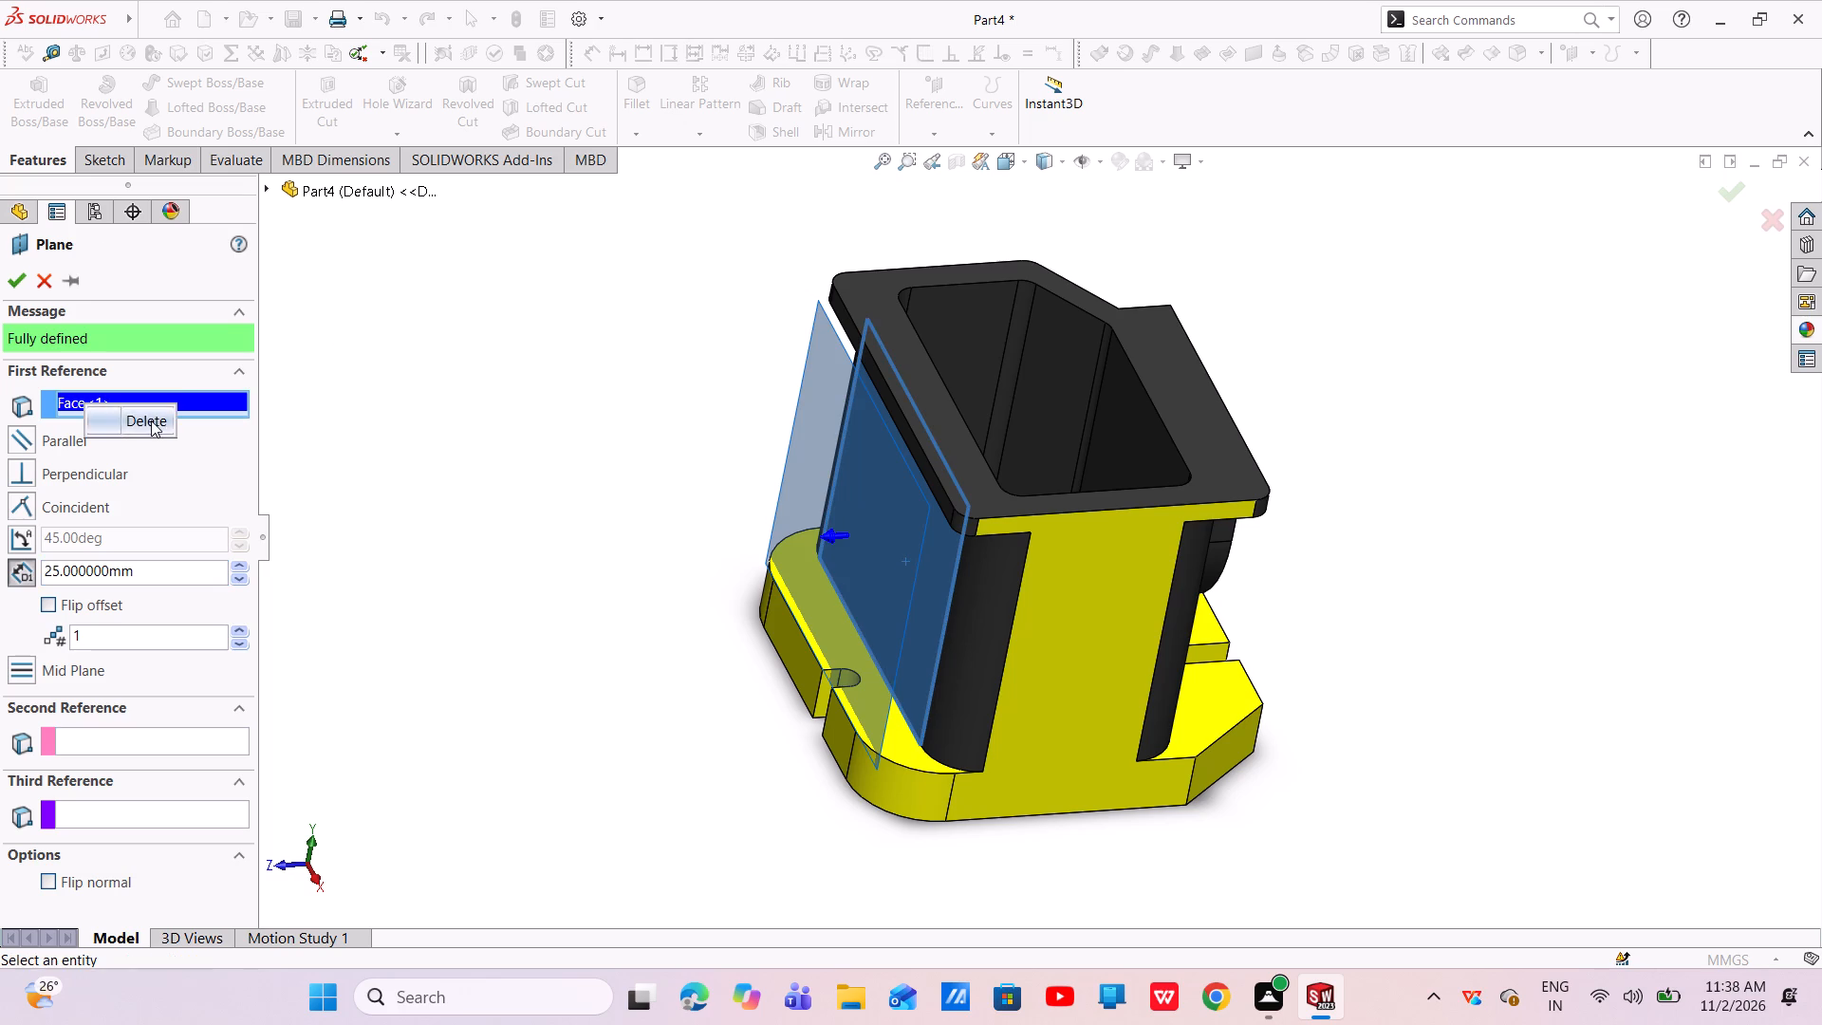
left_click(151, 419)
scroll(897, 420, "down", 6)
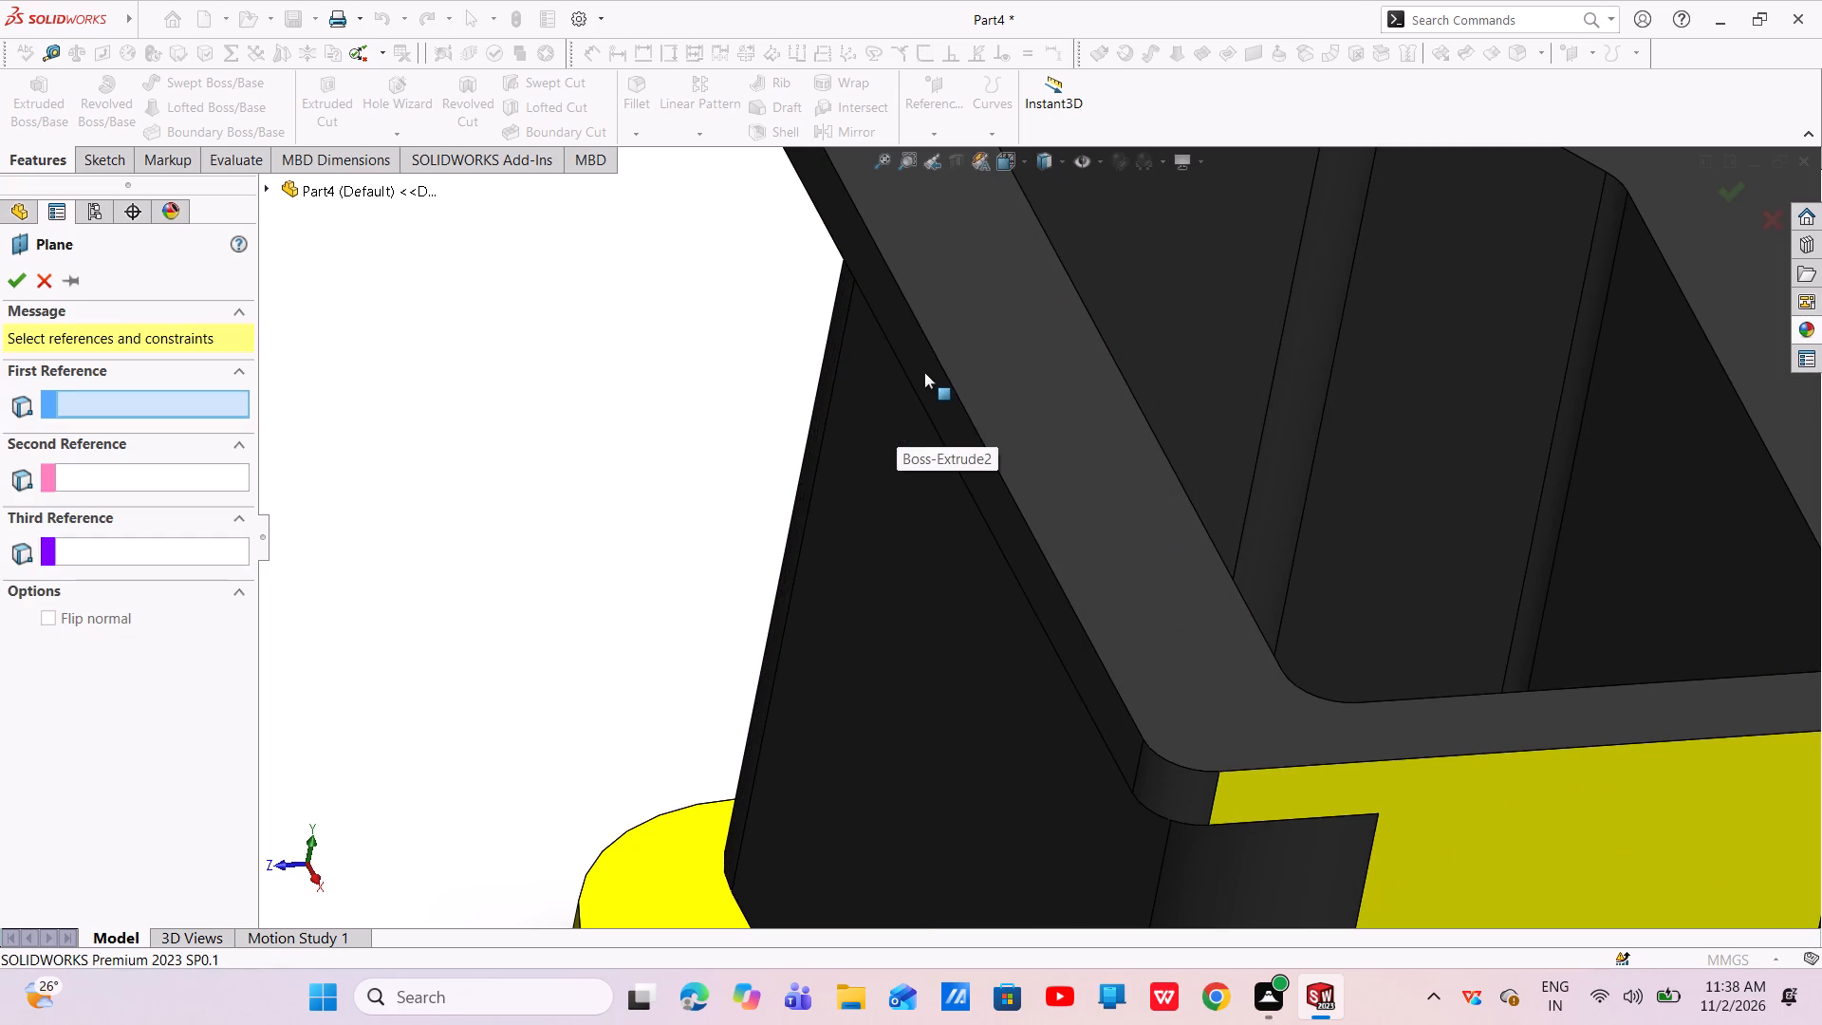
left_click(926, 372)
scroll(892, 437, "up", 7)
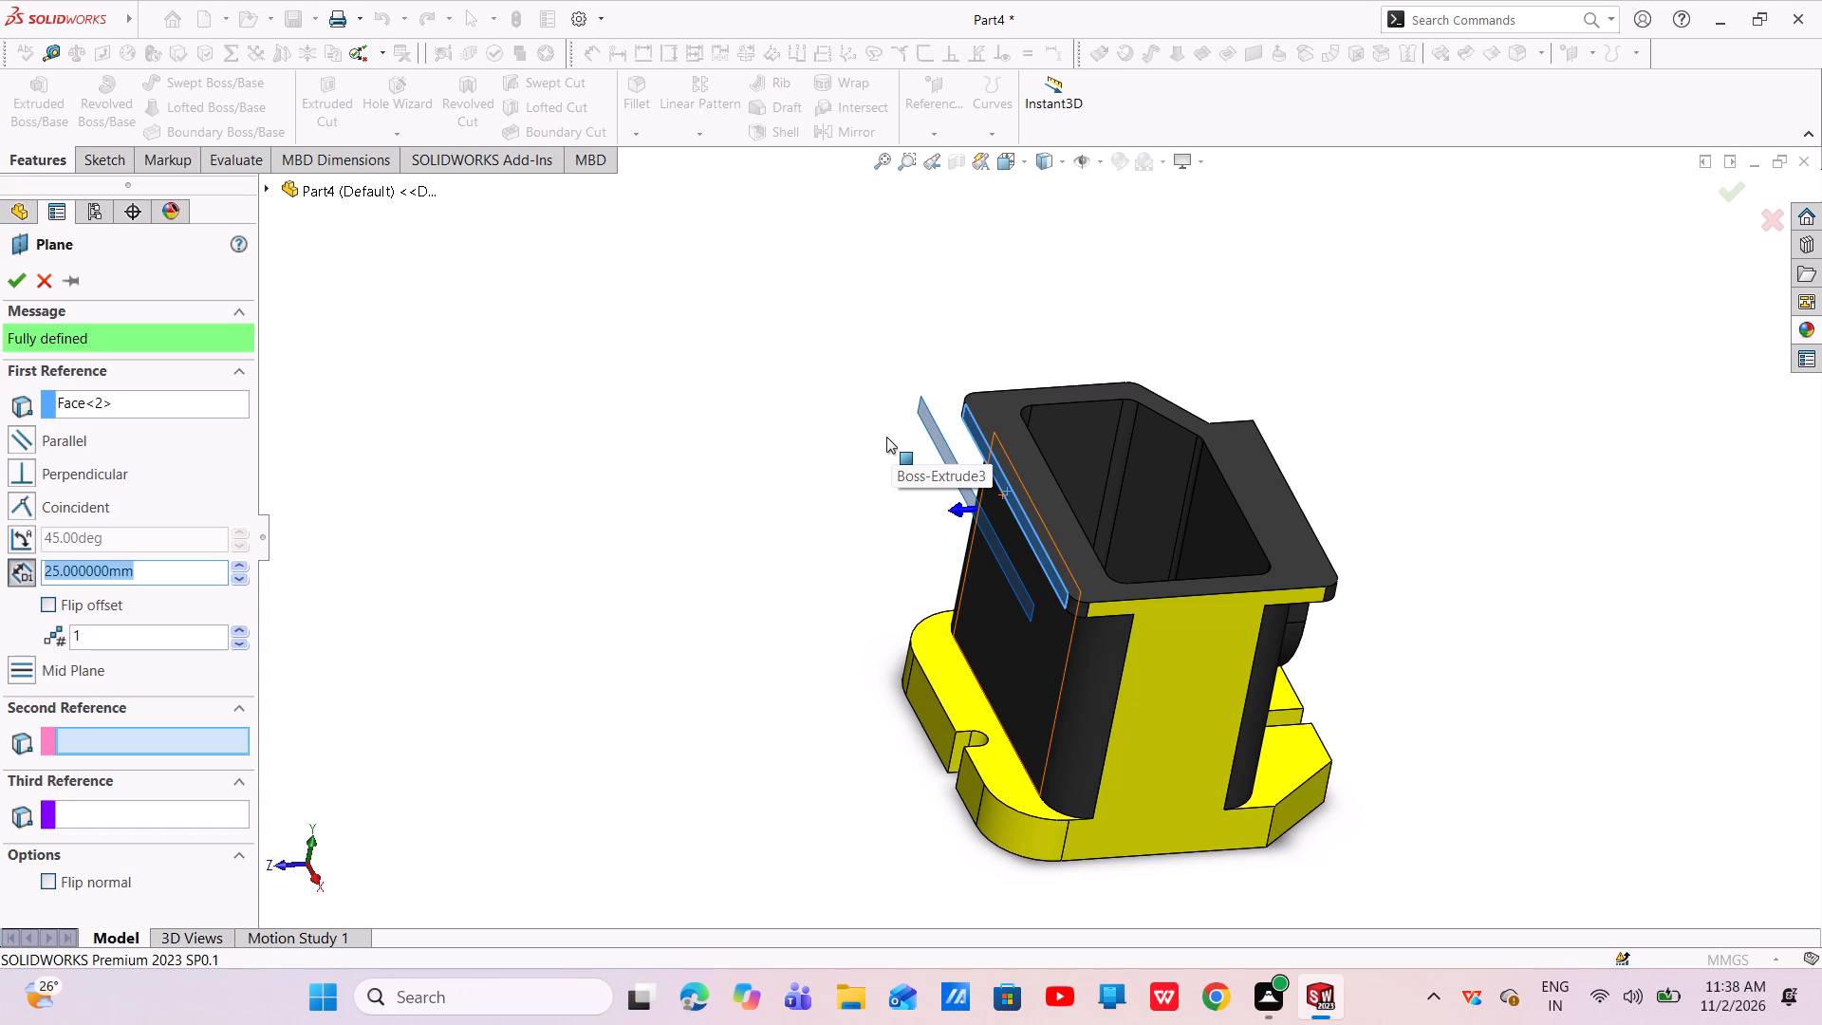
left_click(13, 291)
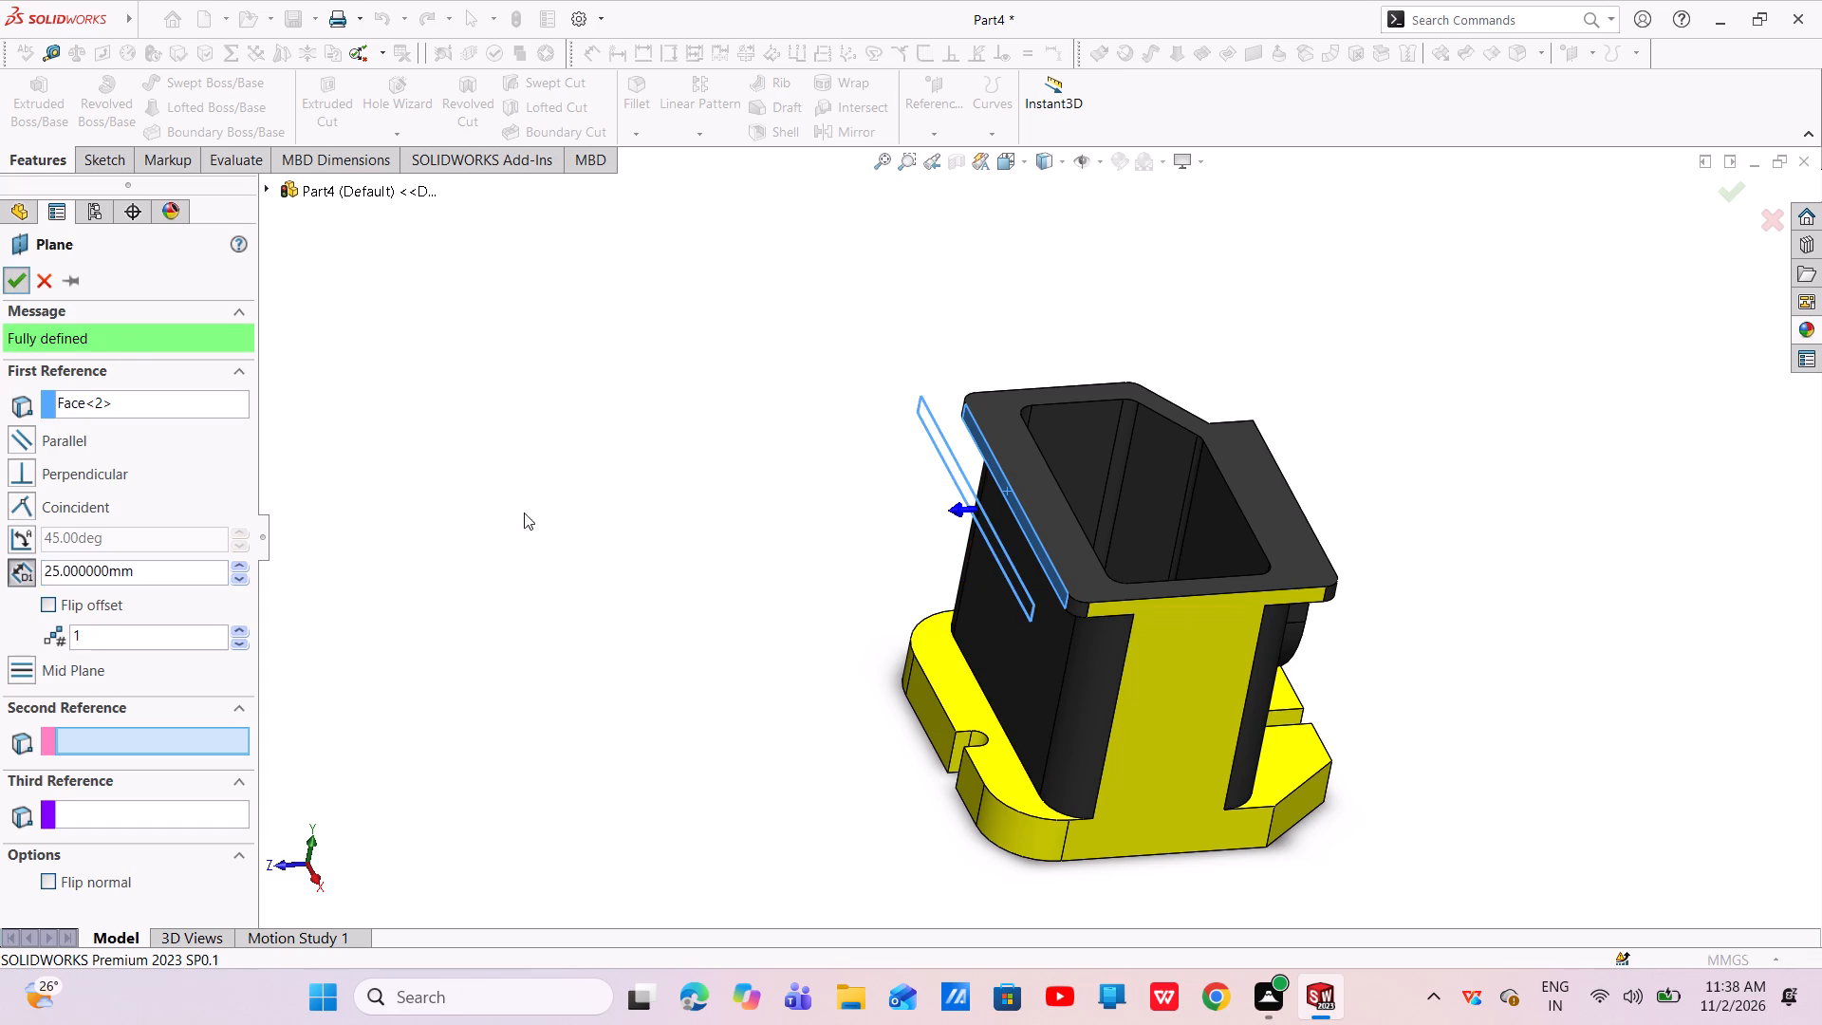
Enlarge the new plane's outline downward to the base plate and upward above the top flange.
scroll(978, 531, "down", 5)
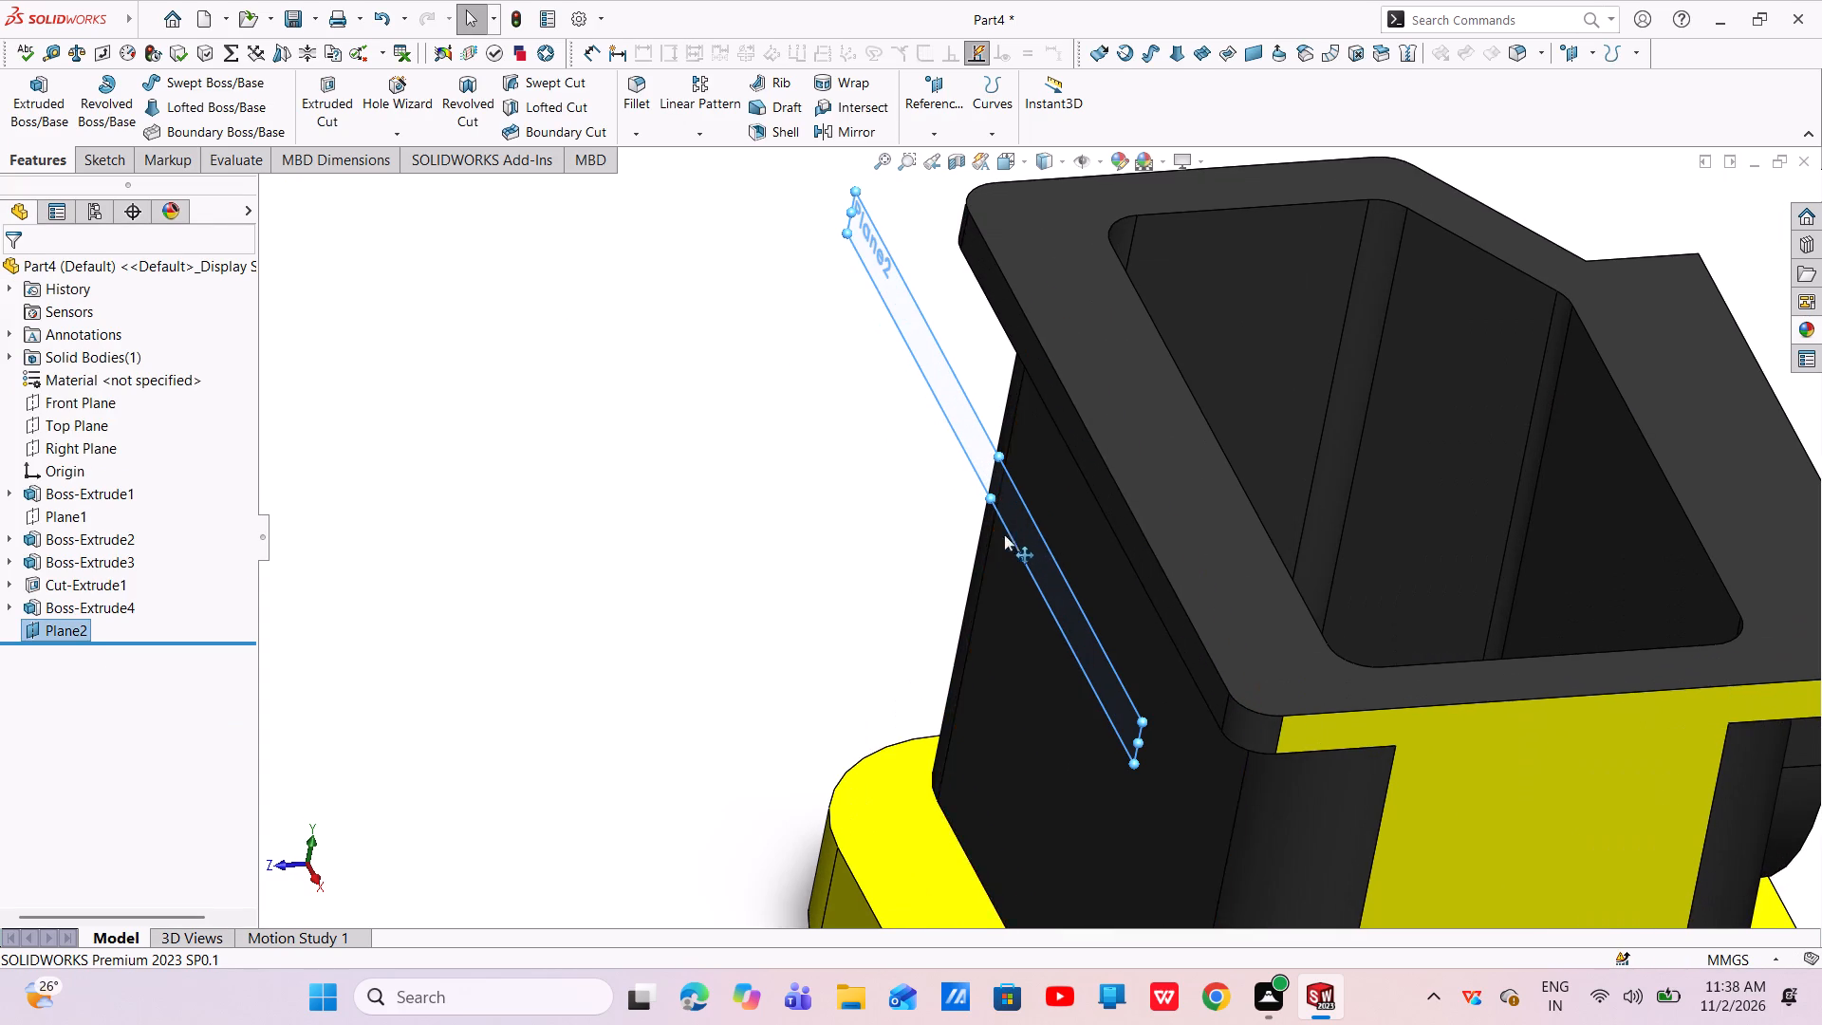
left_click_drag(987, 497, 835, 901)
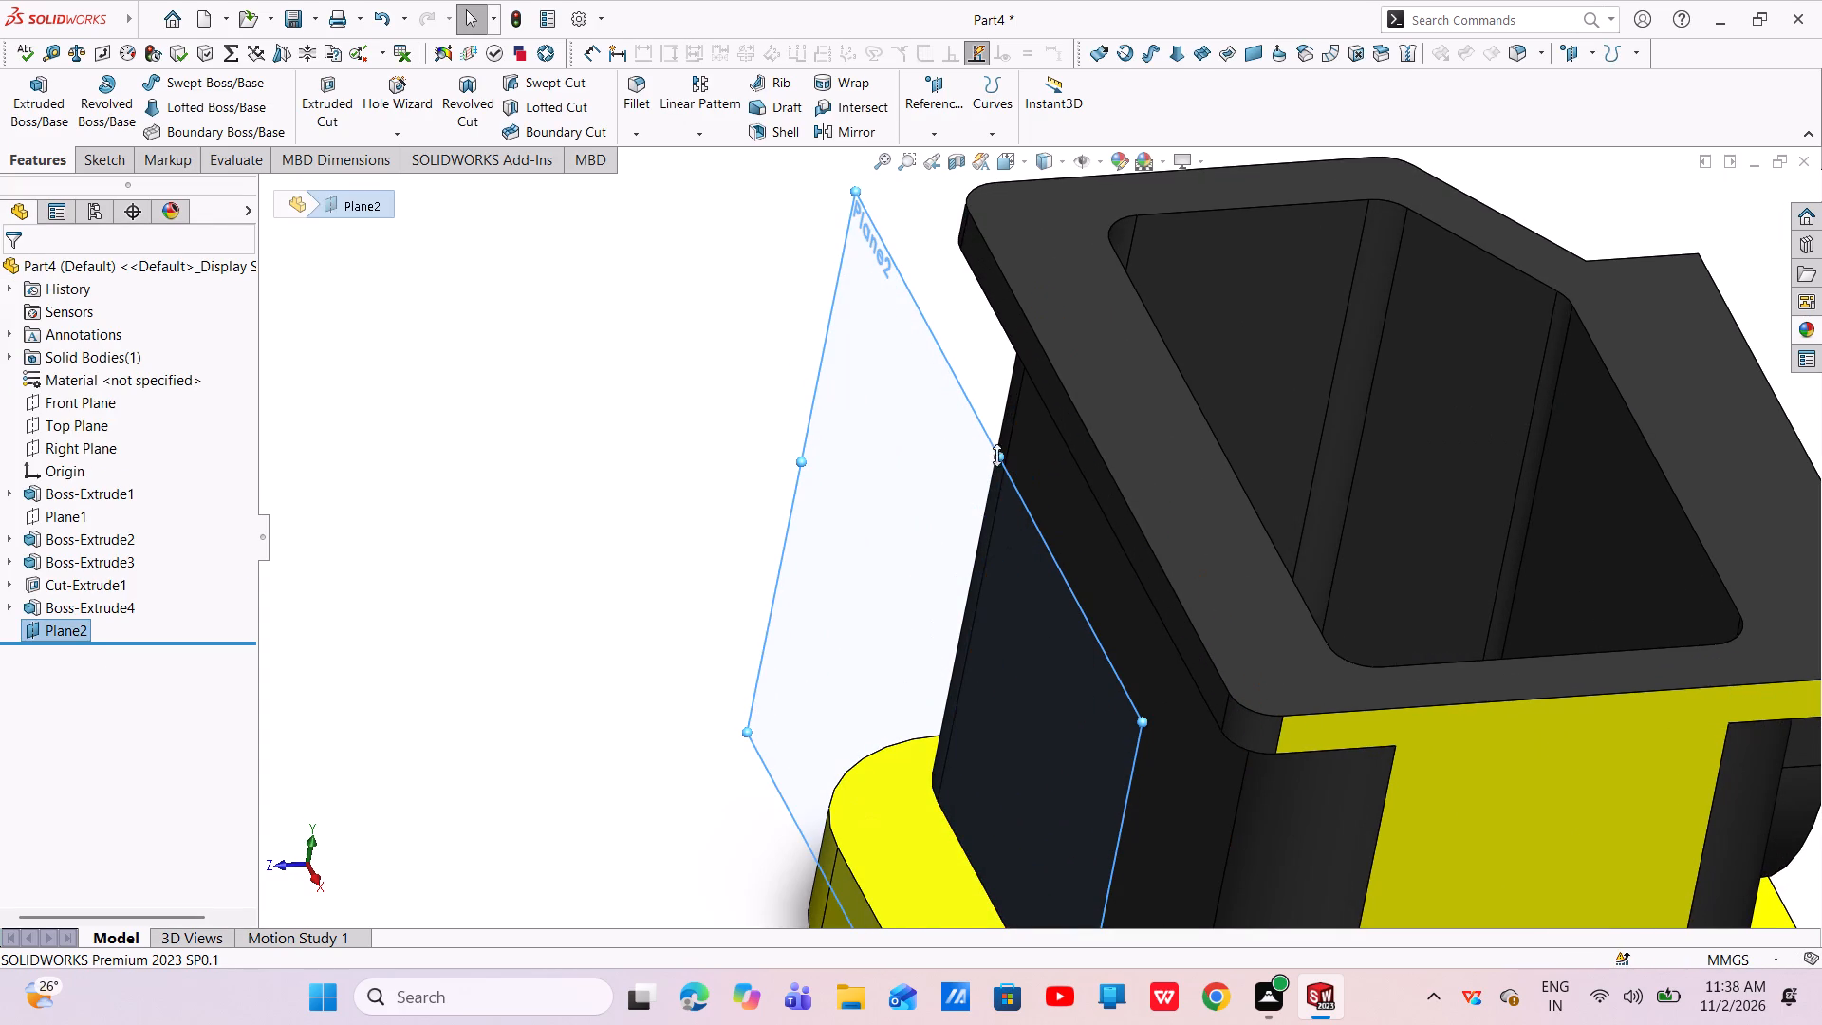
left_click_drag(994, 453, 1186, 291)
scroll(903, 635, "up", 4)
left_click(666, 571)
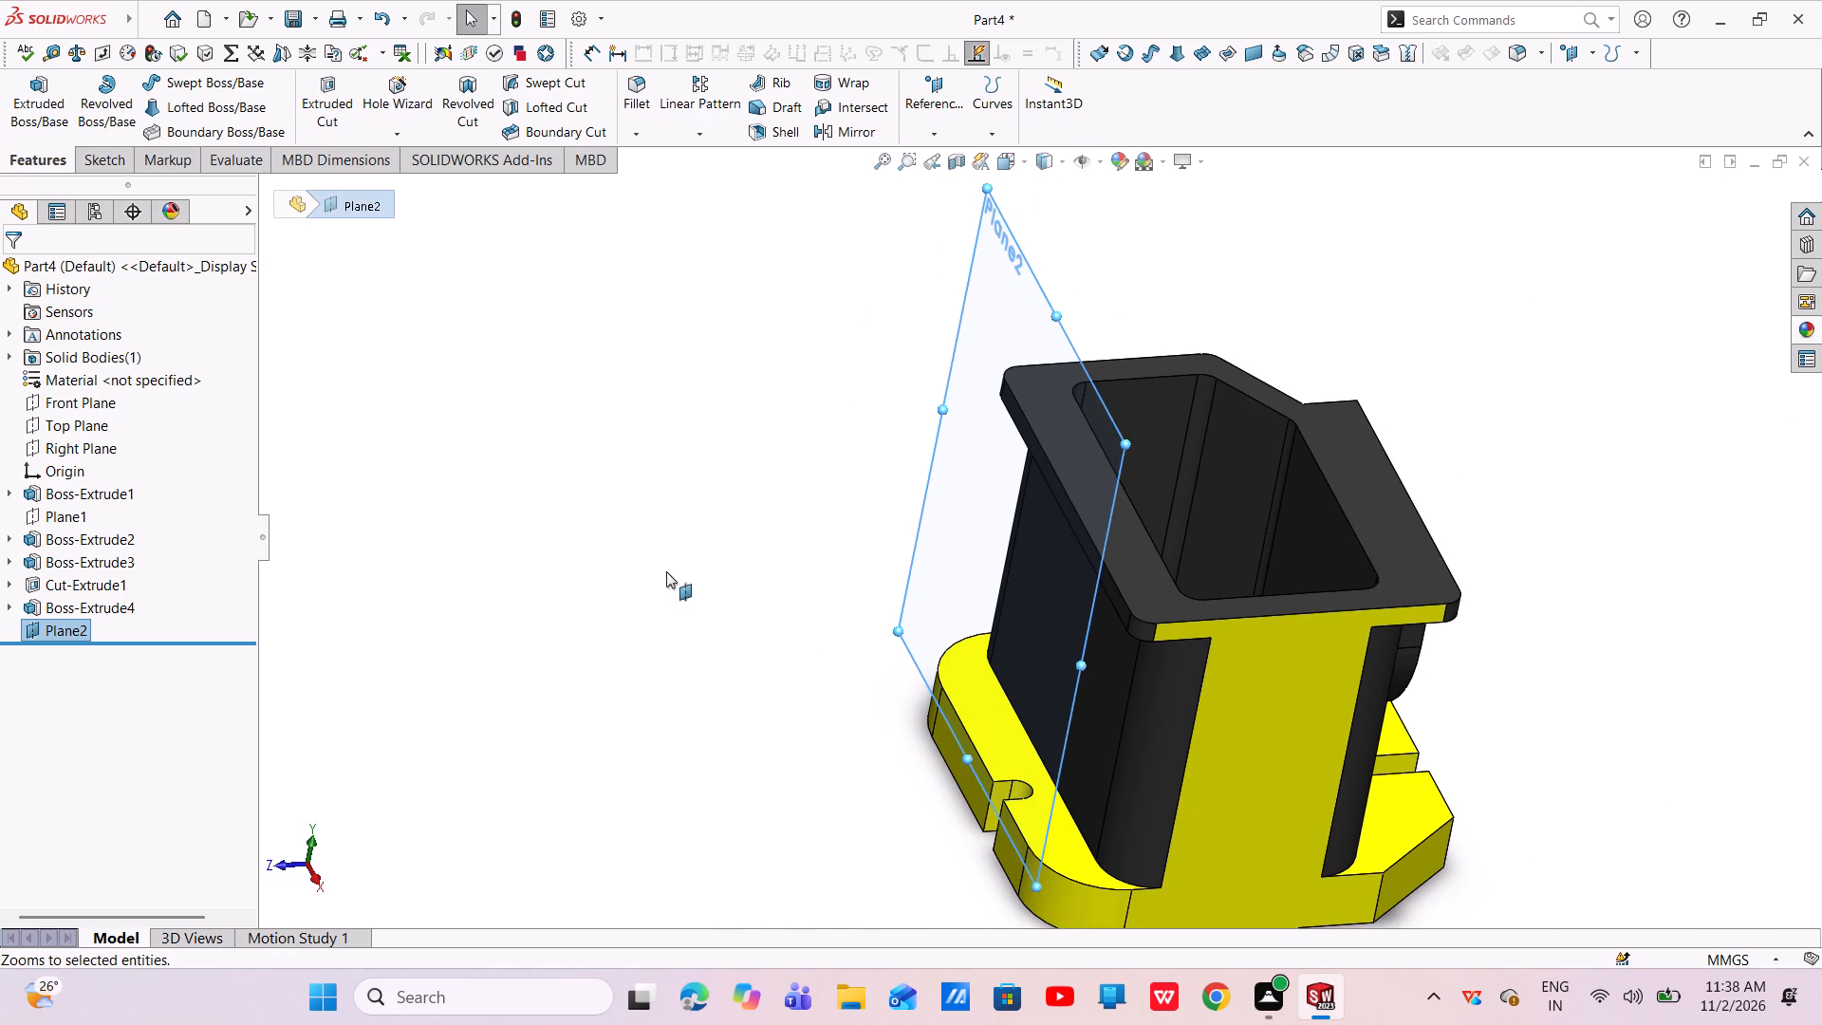
Start a sketch on the new plane and draw a circle of about 76 mm radius, centred about 108 mm directly above the origin.
left_click(1046, 342)
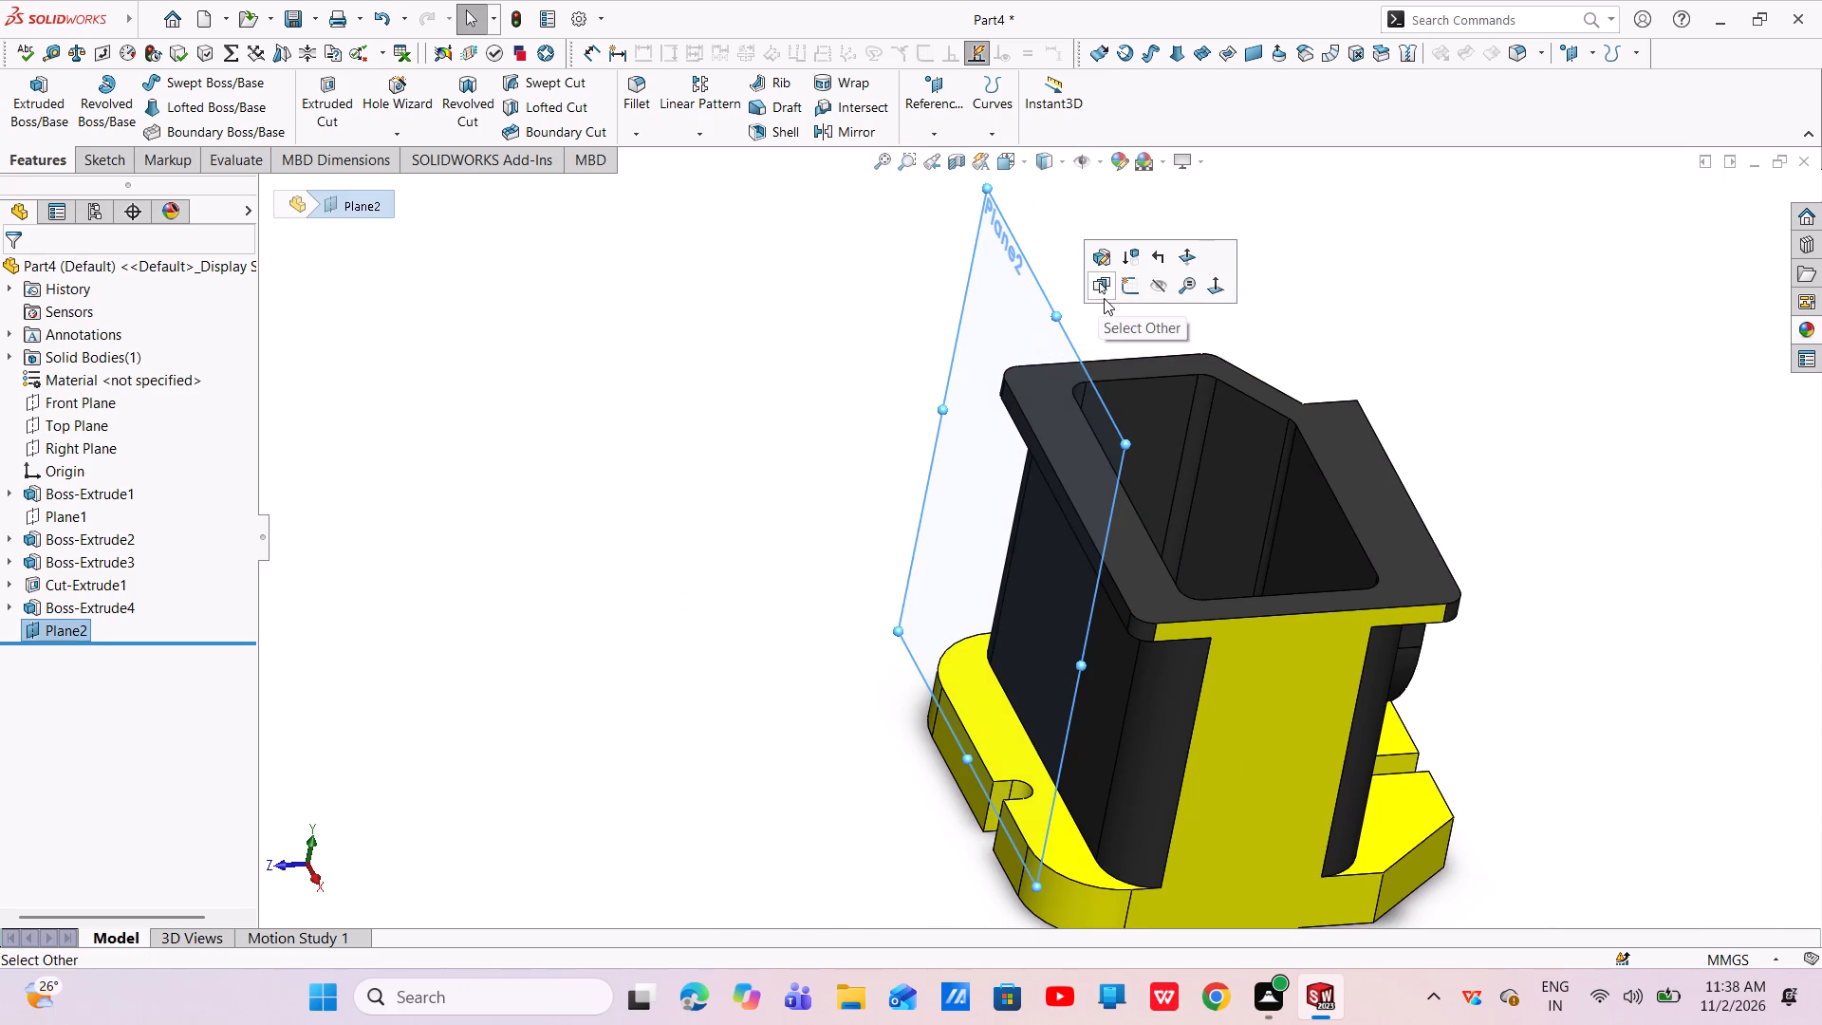
left_click(1123, 292)
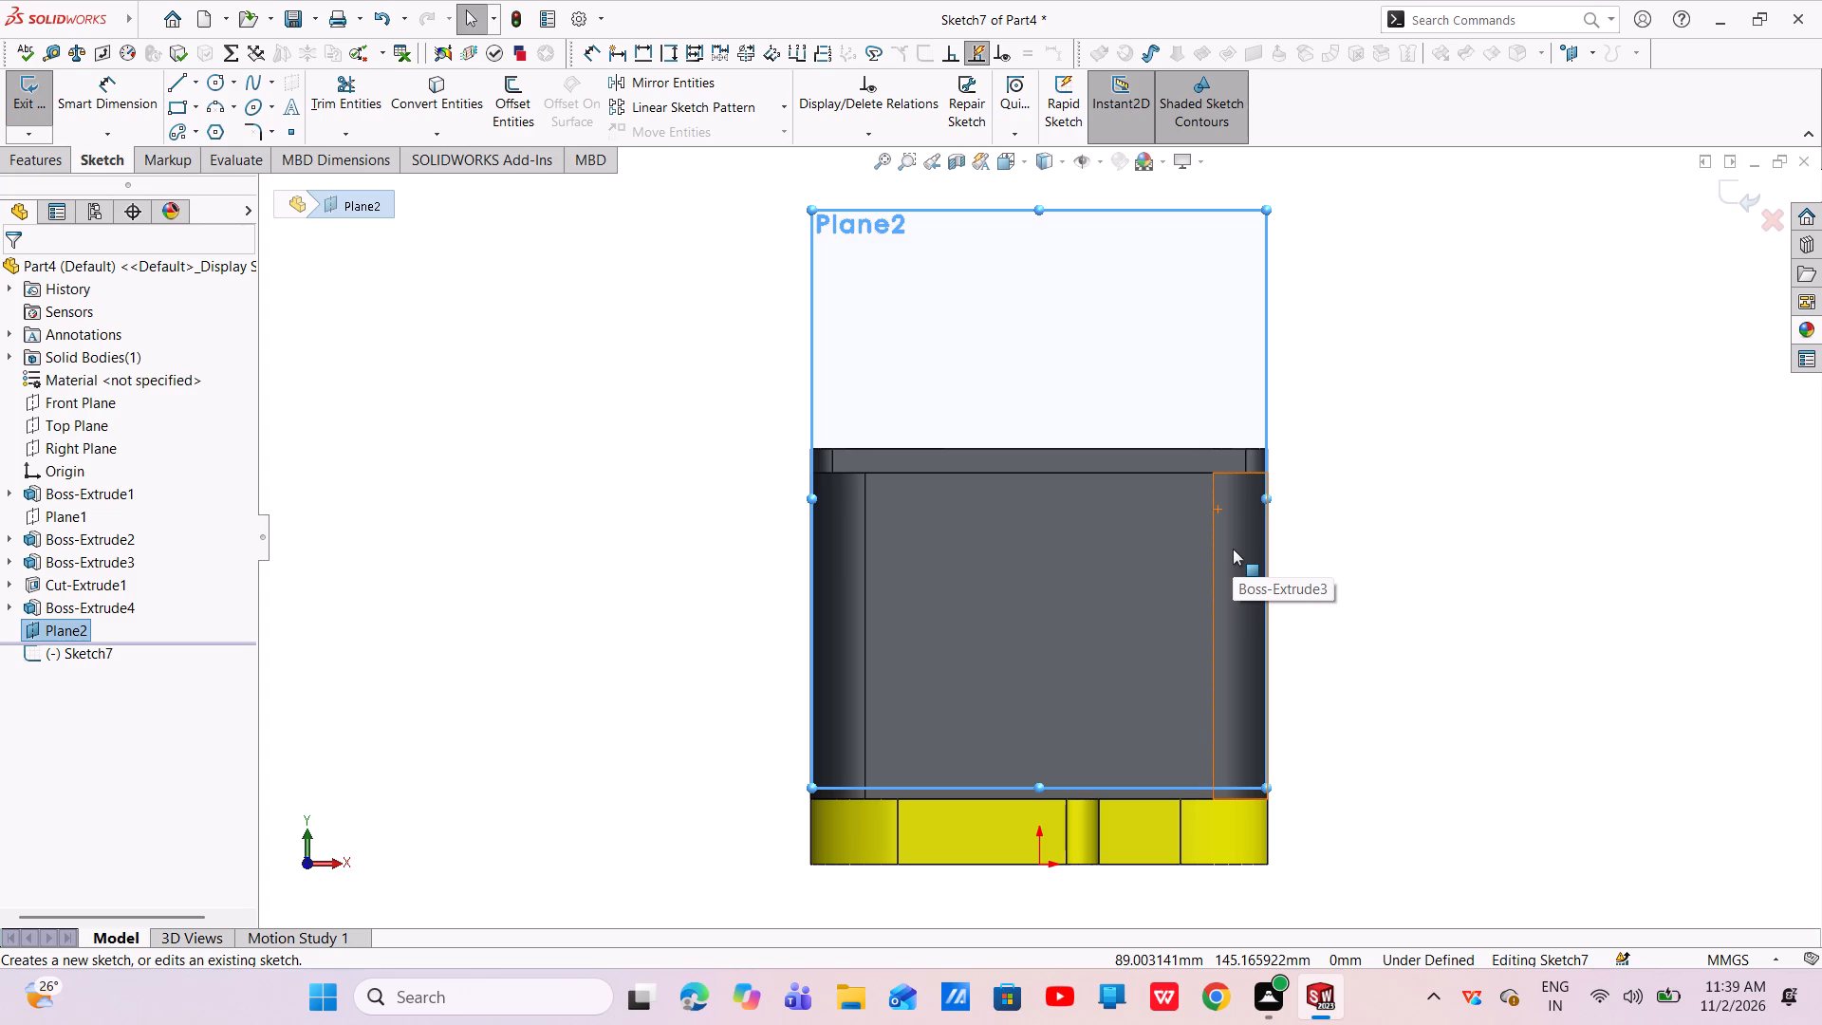
left_click(219, 84)
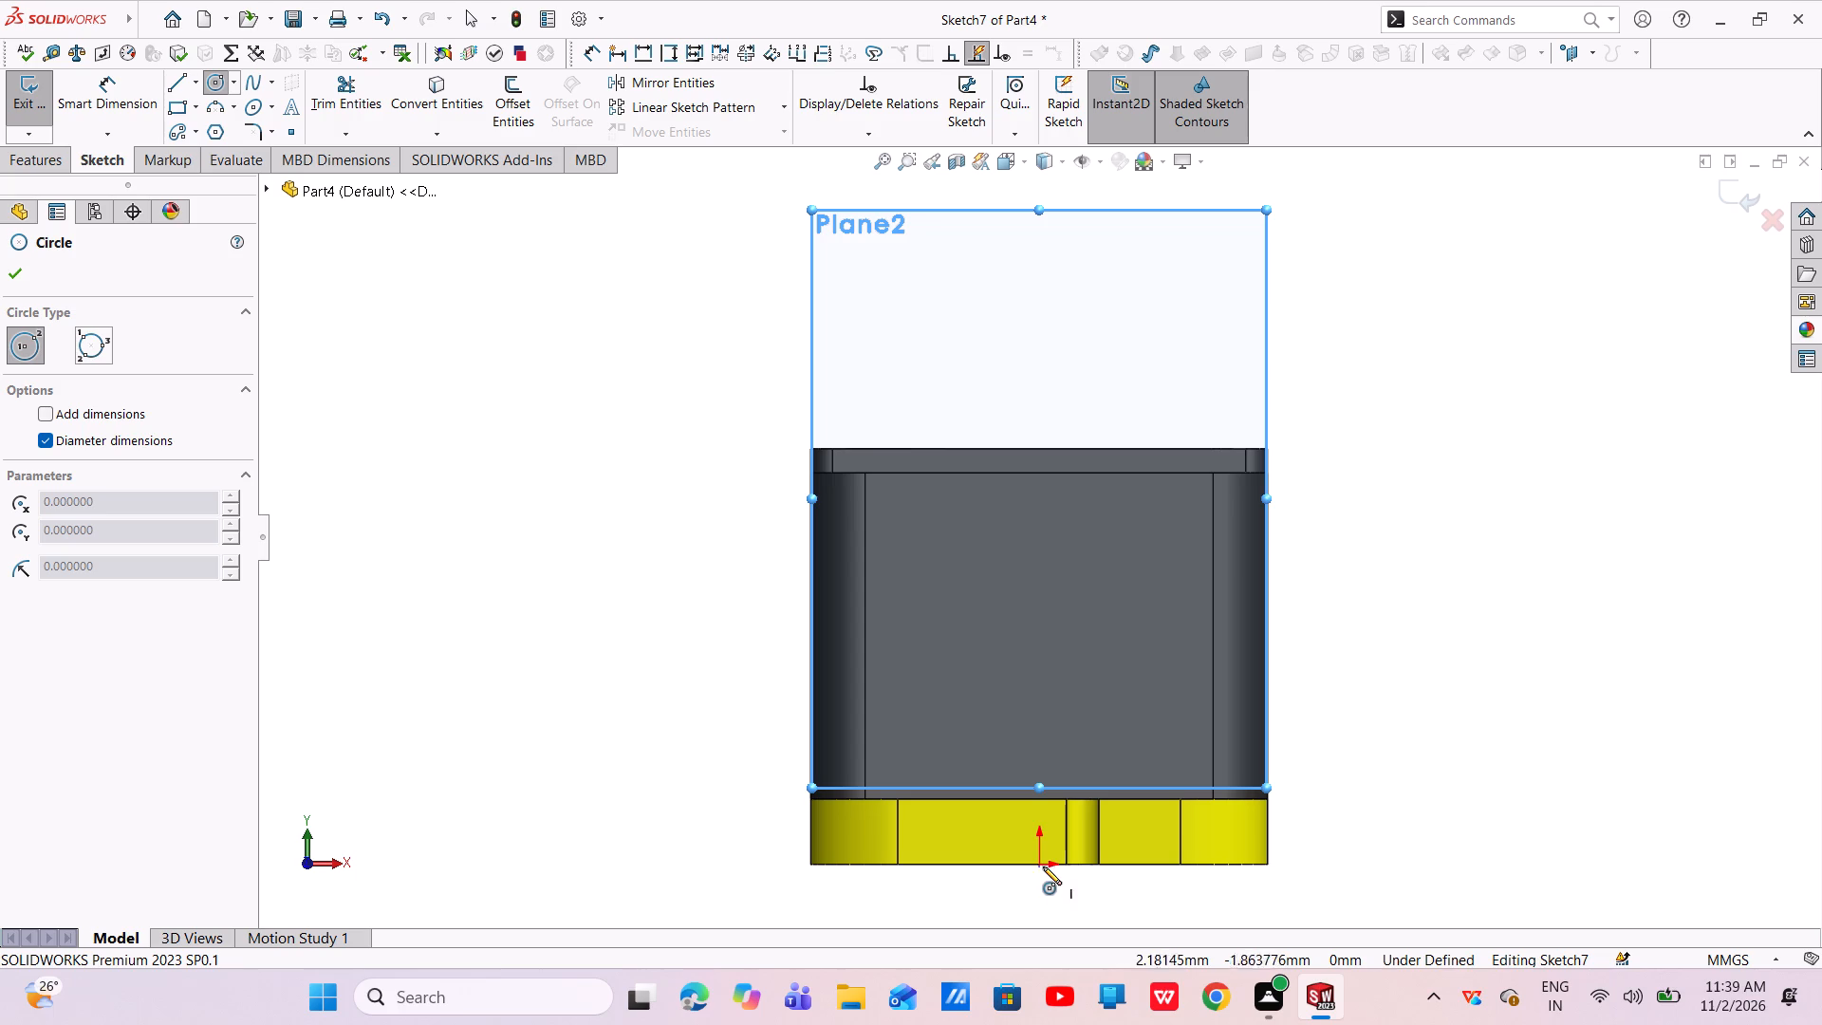
left_click(1039, 629)
left_click(1180, 718)
right_click(1181, 718)
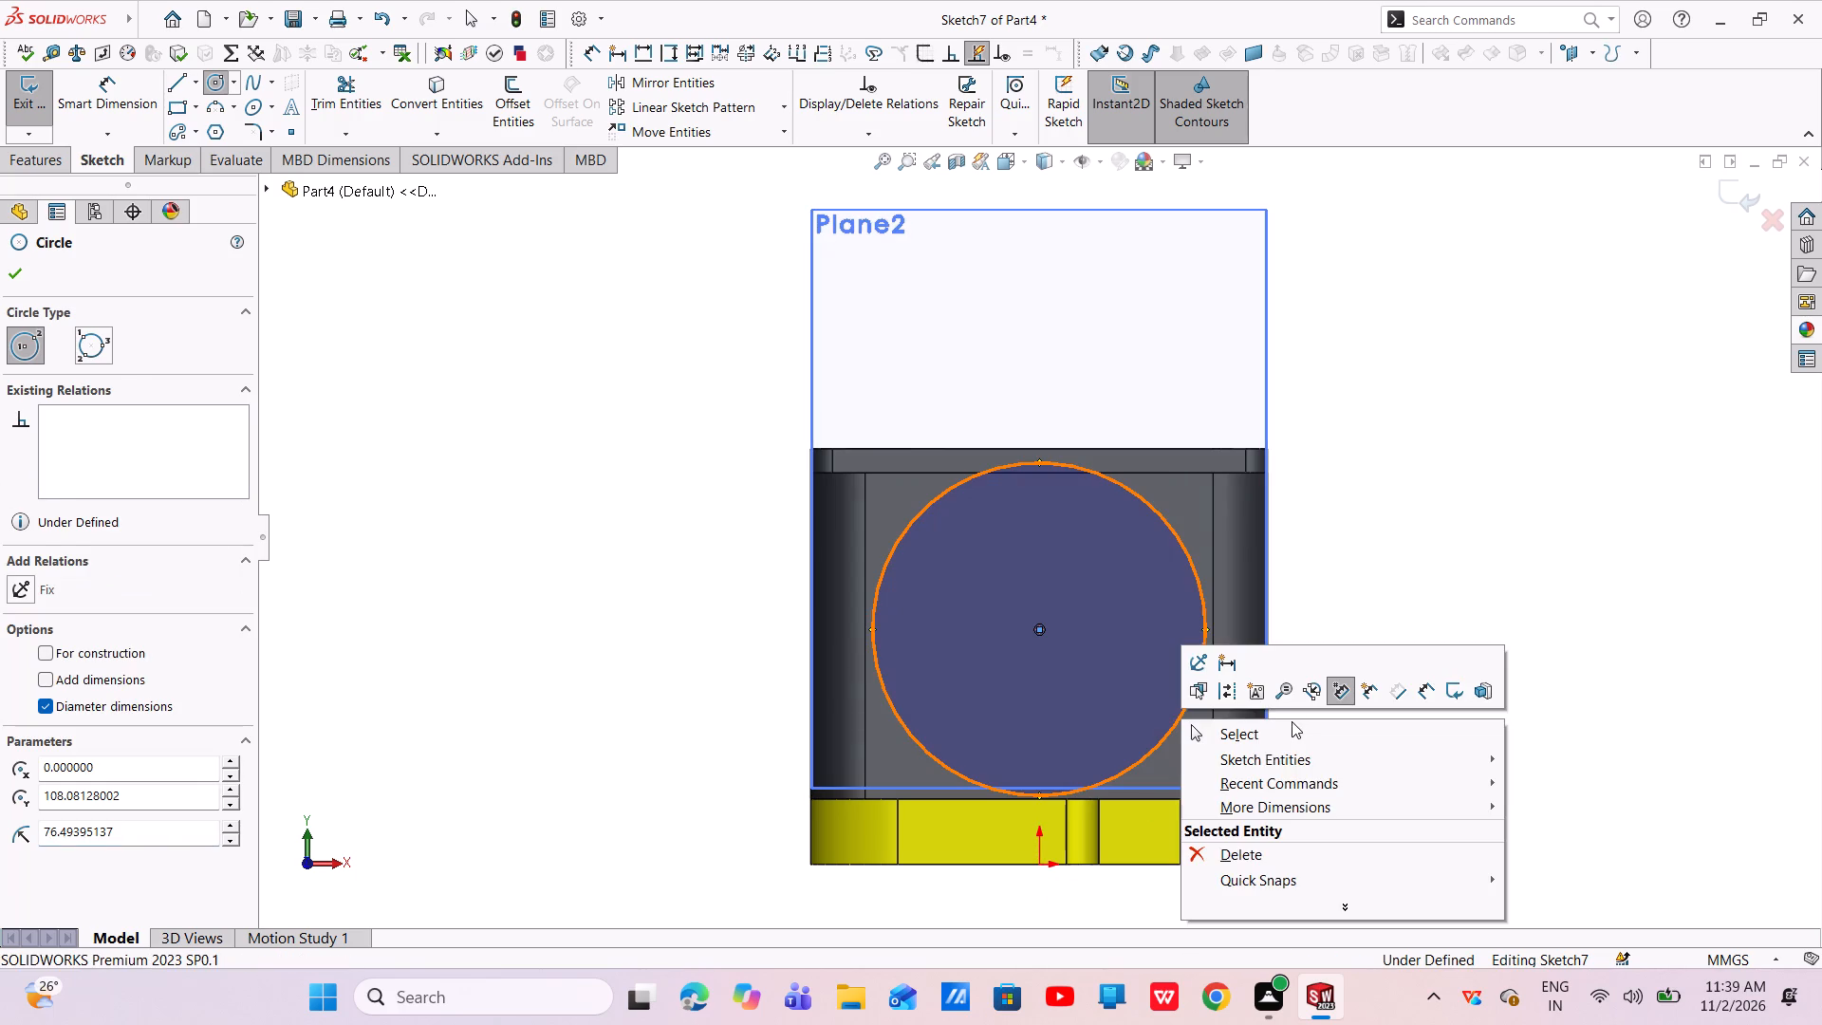
left_click(1292, 721)
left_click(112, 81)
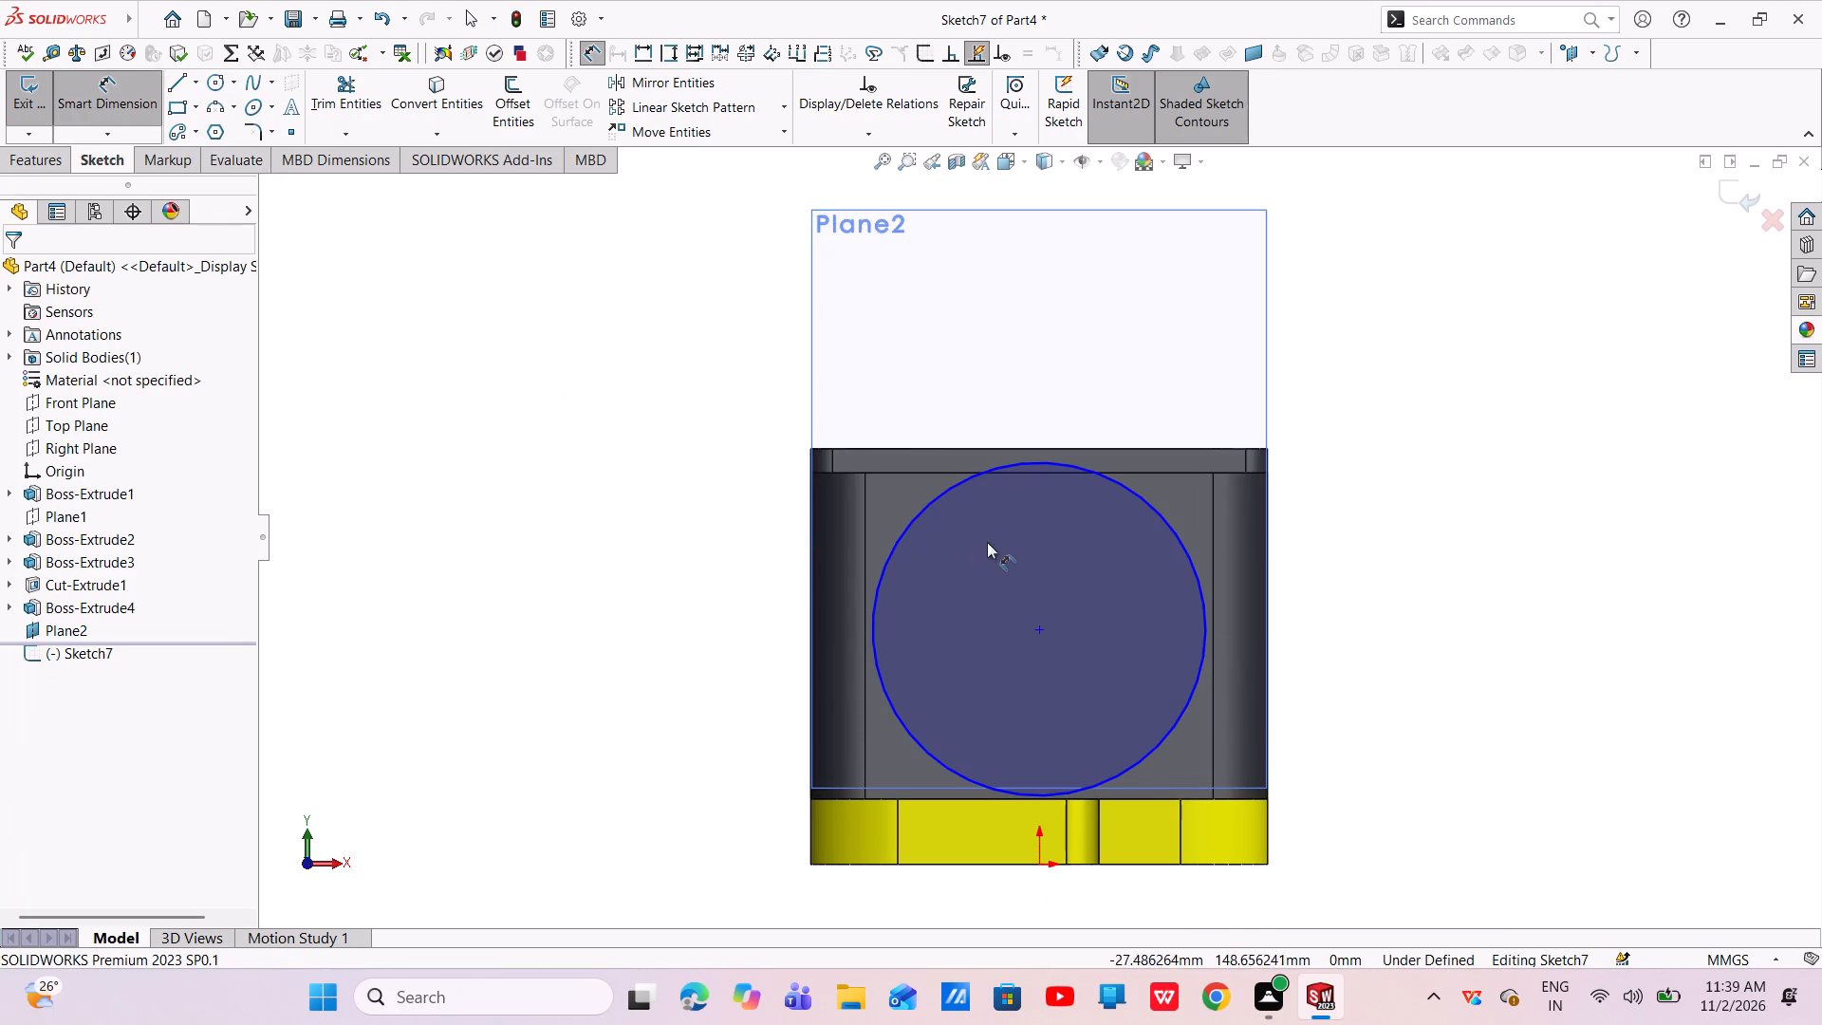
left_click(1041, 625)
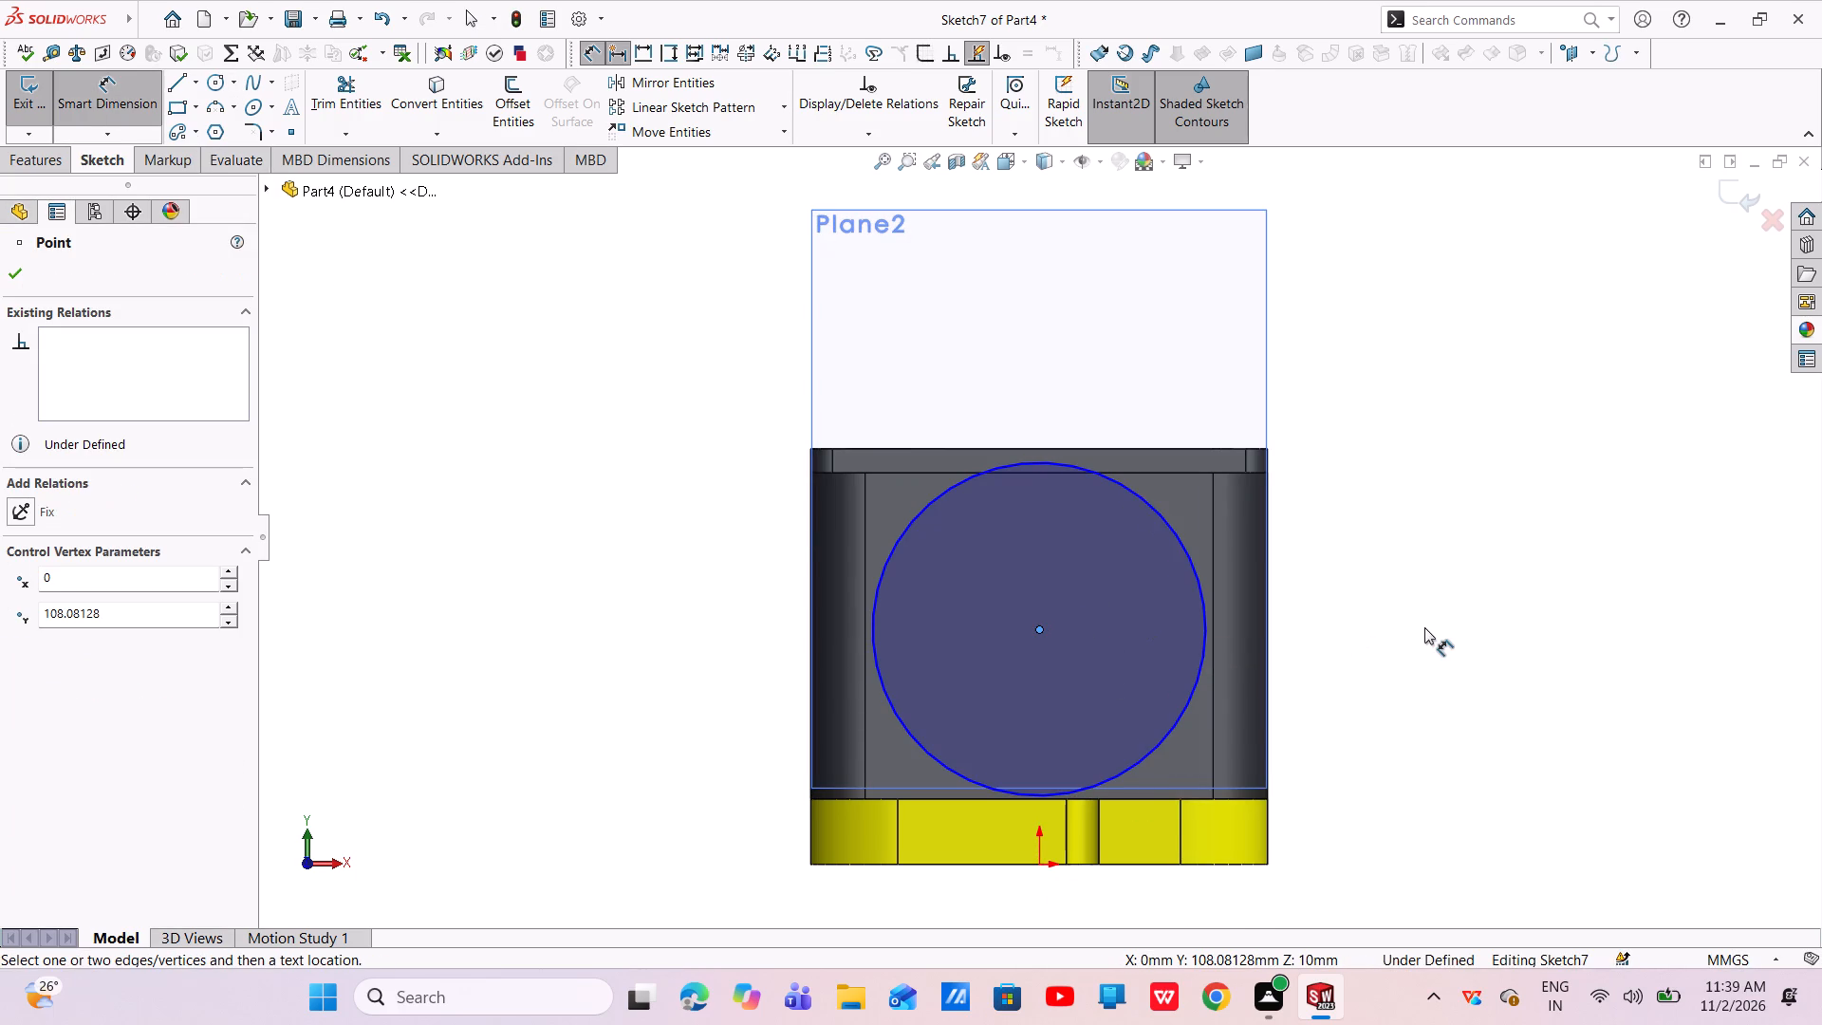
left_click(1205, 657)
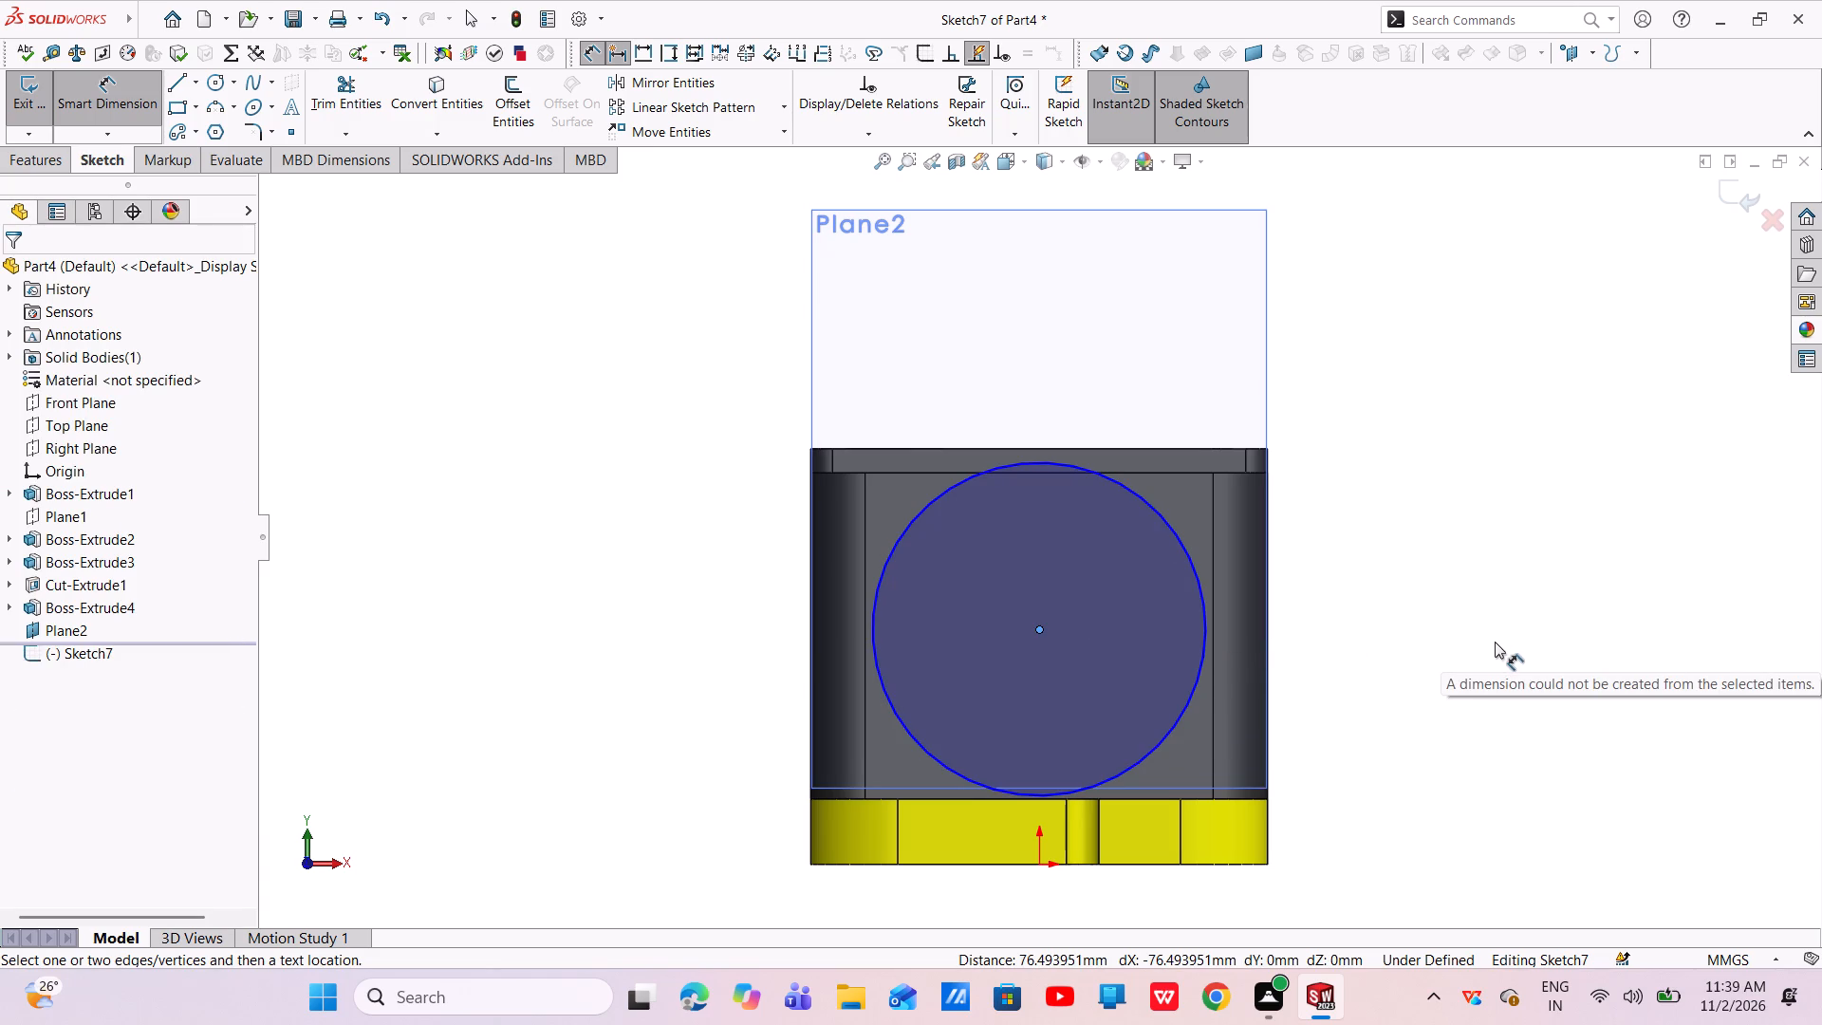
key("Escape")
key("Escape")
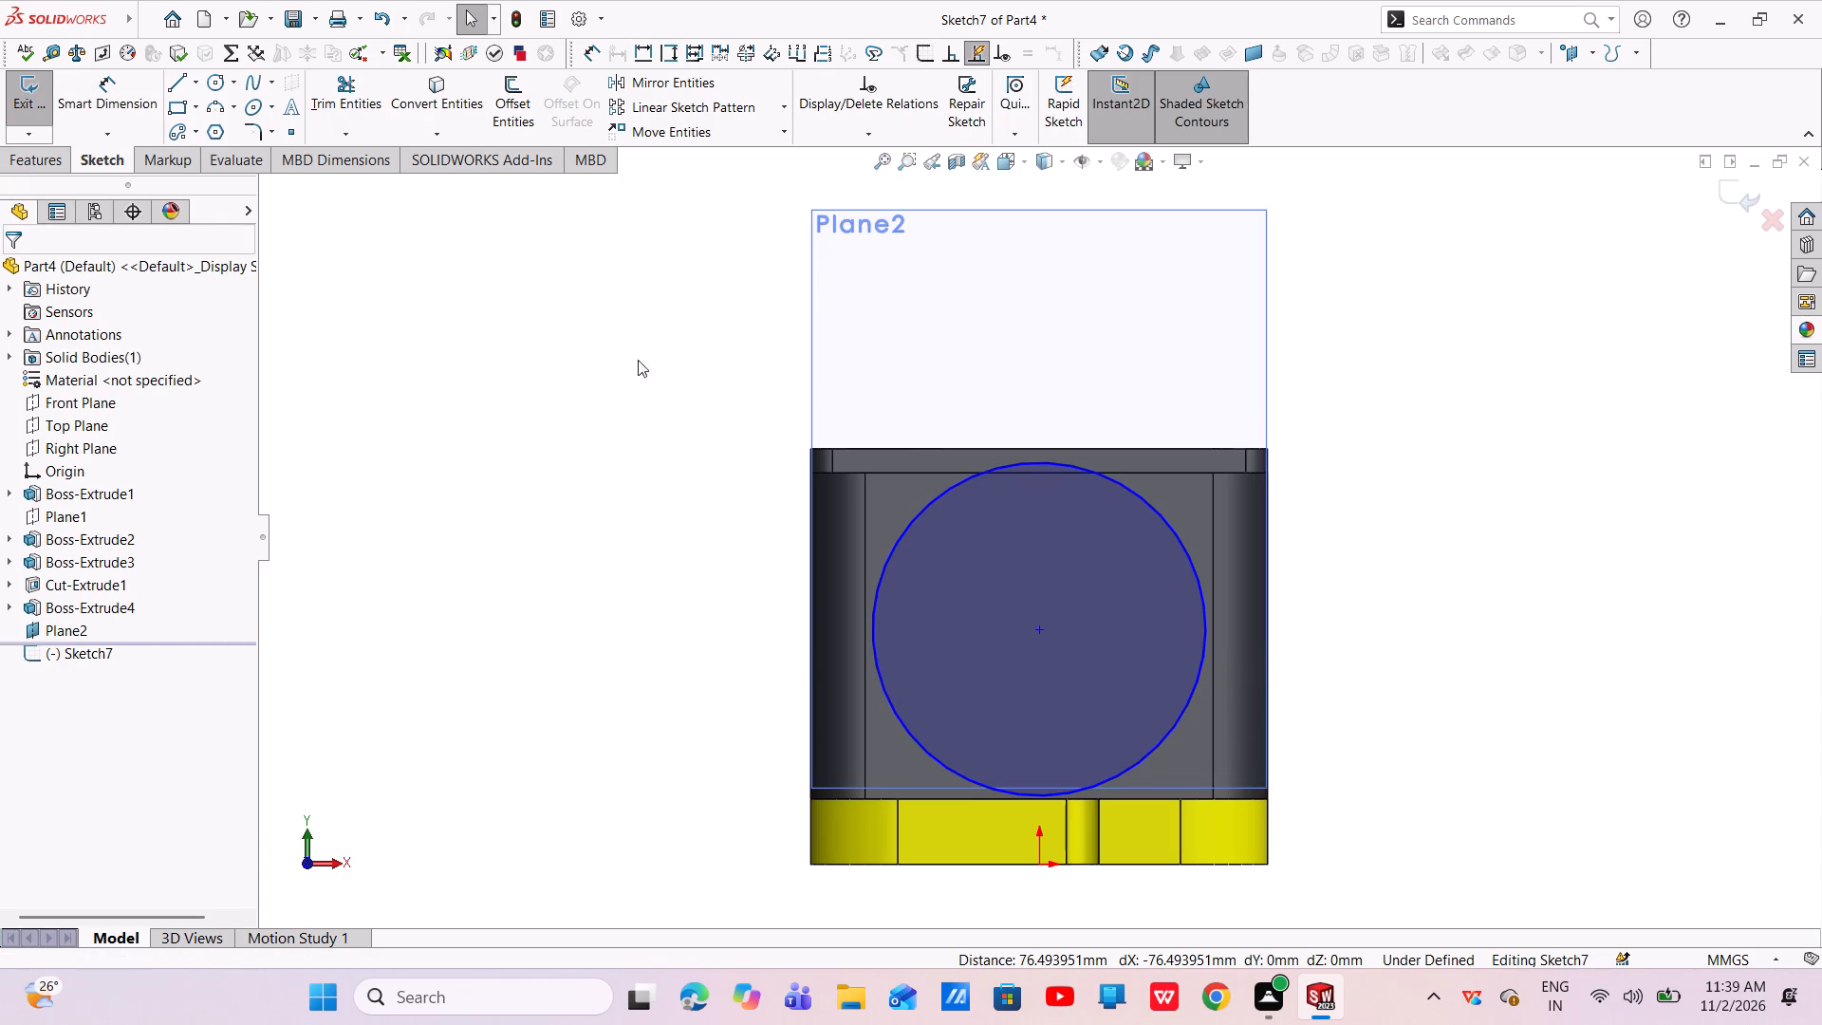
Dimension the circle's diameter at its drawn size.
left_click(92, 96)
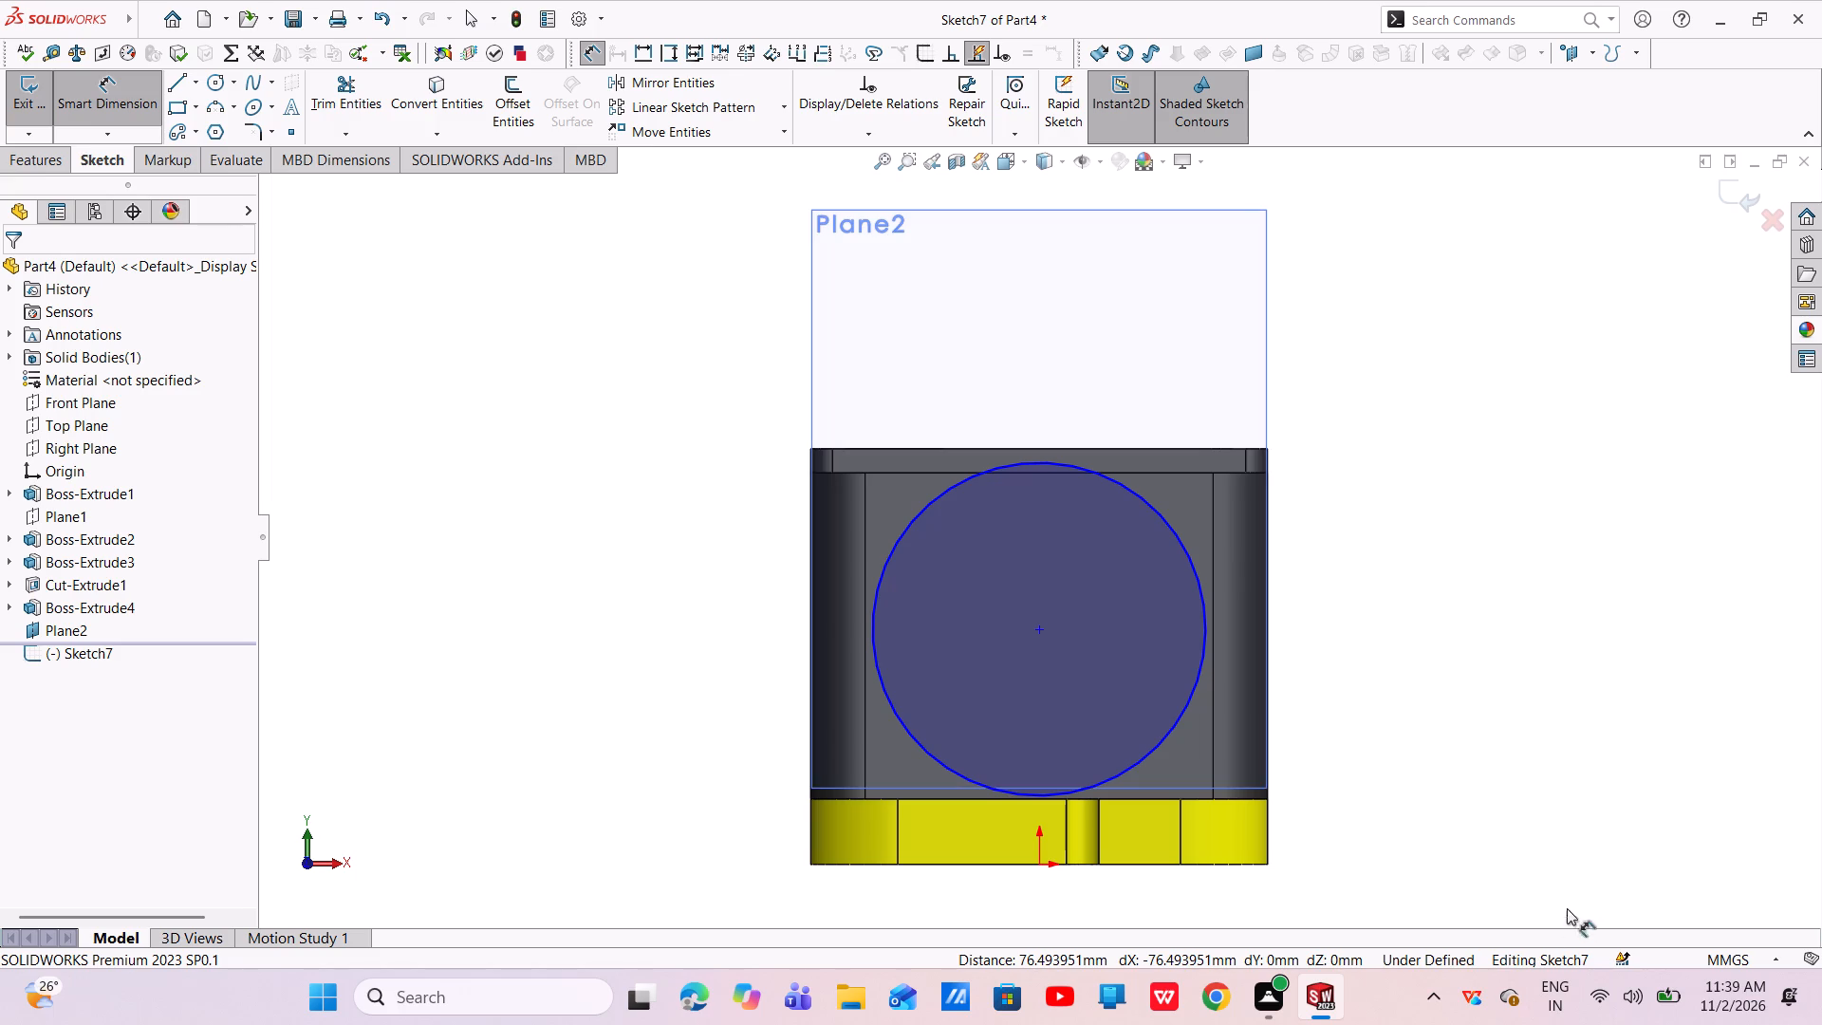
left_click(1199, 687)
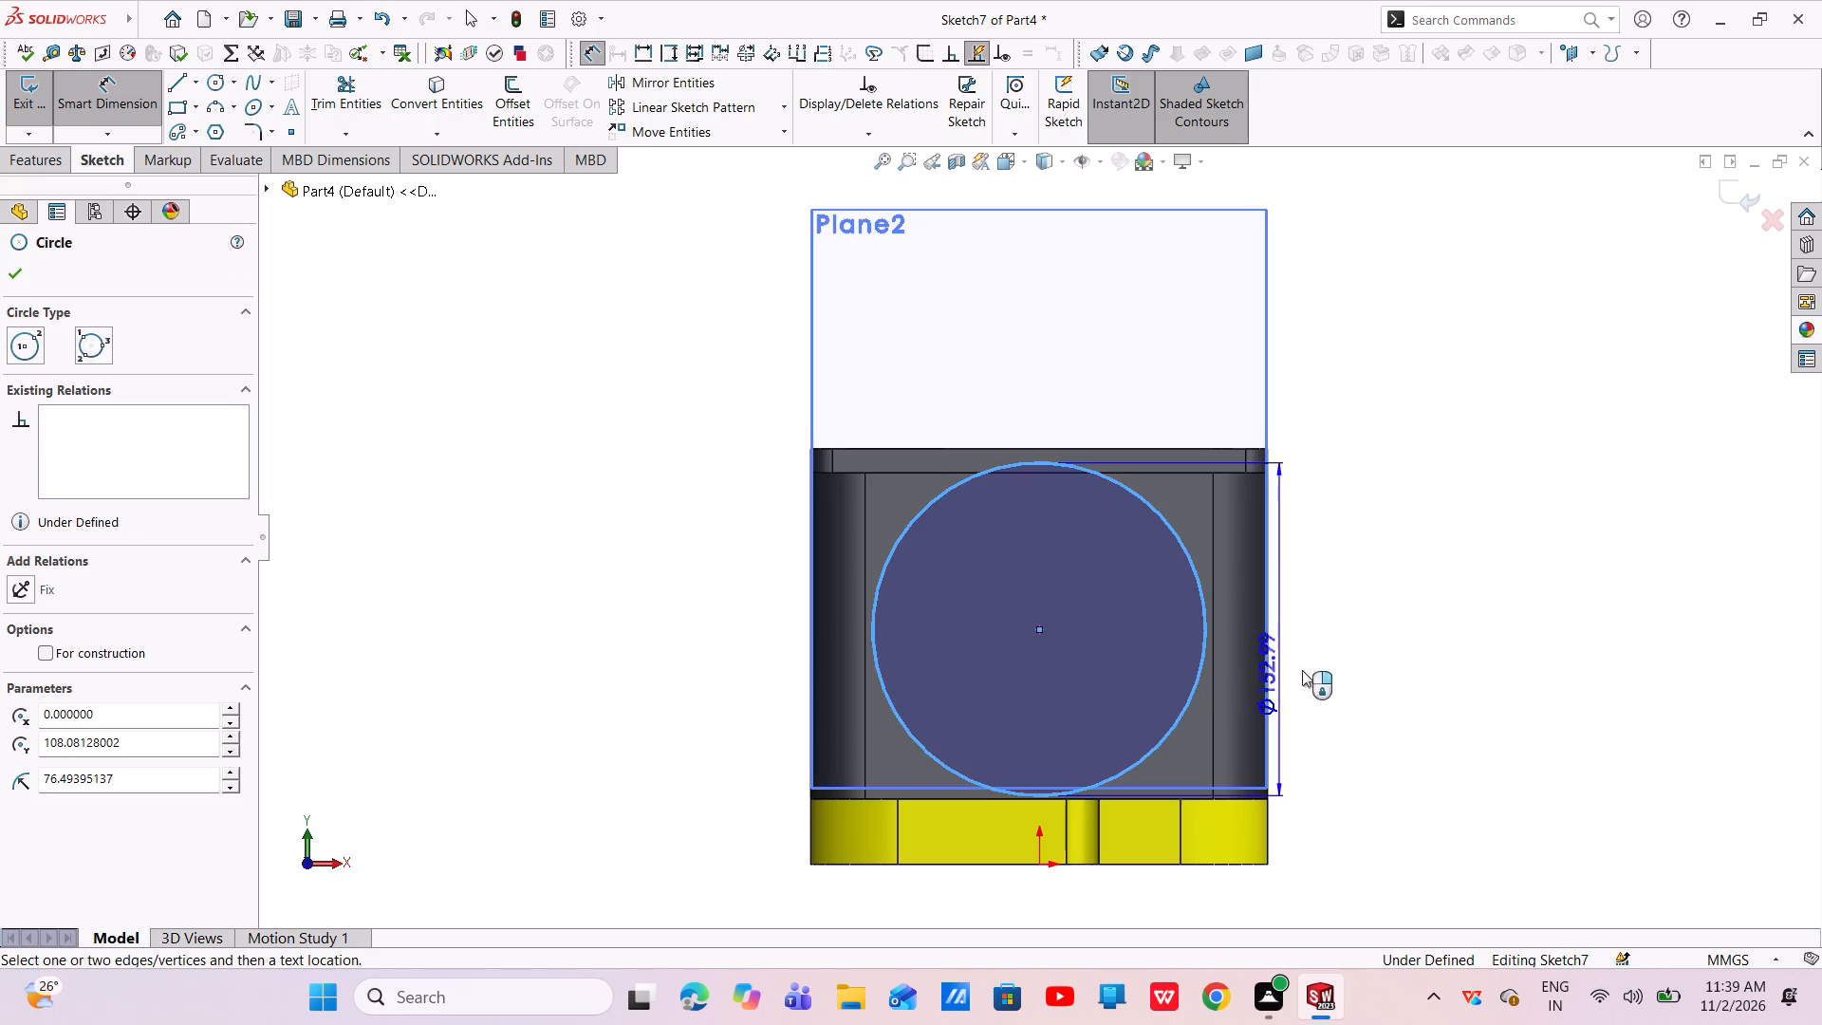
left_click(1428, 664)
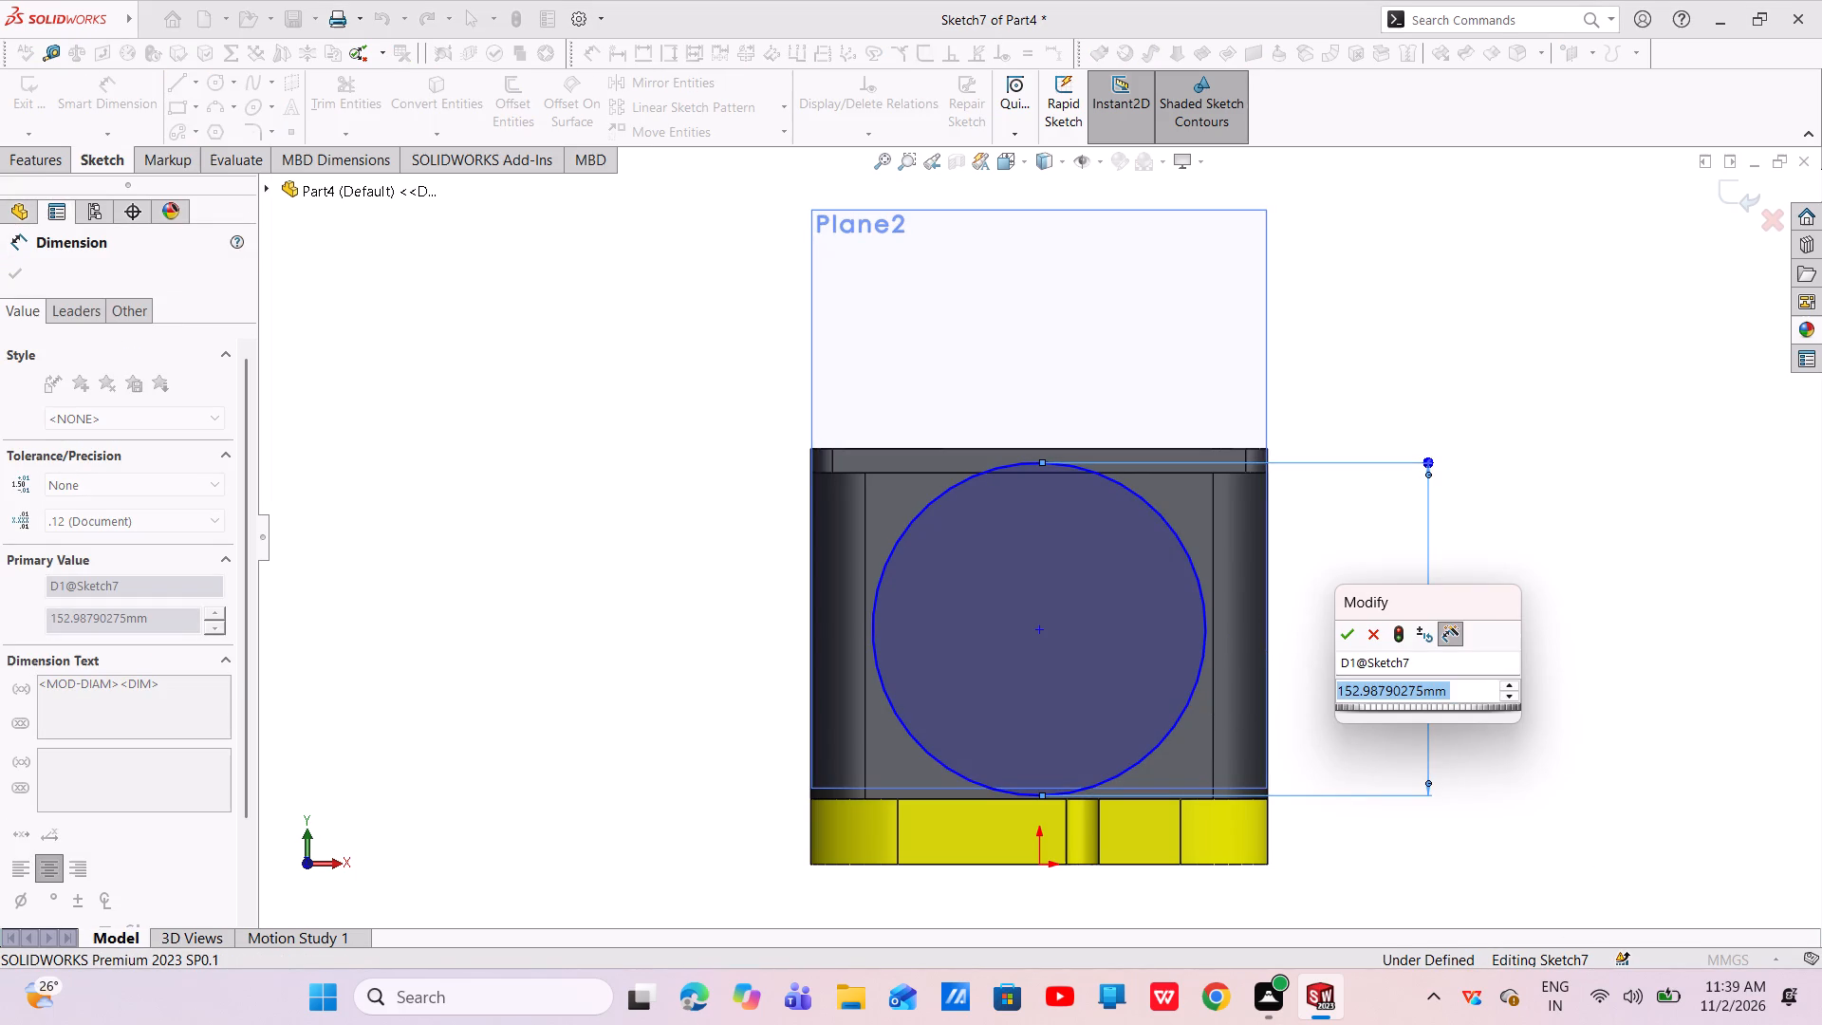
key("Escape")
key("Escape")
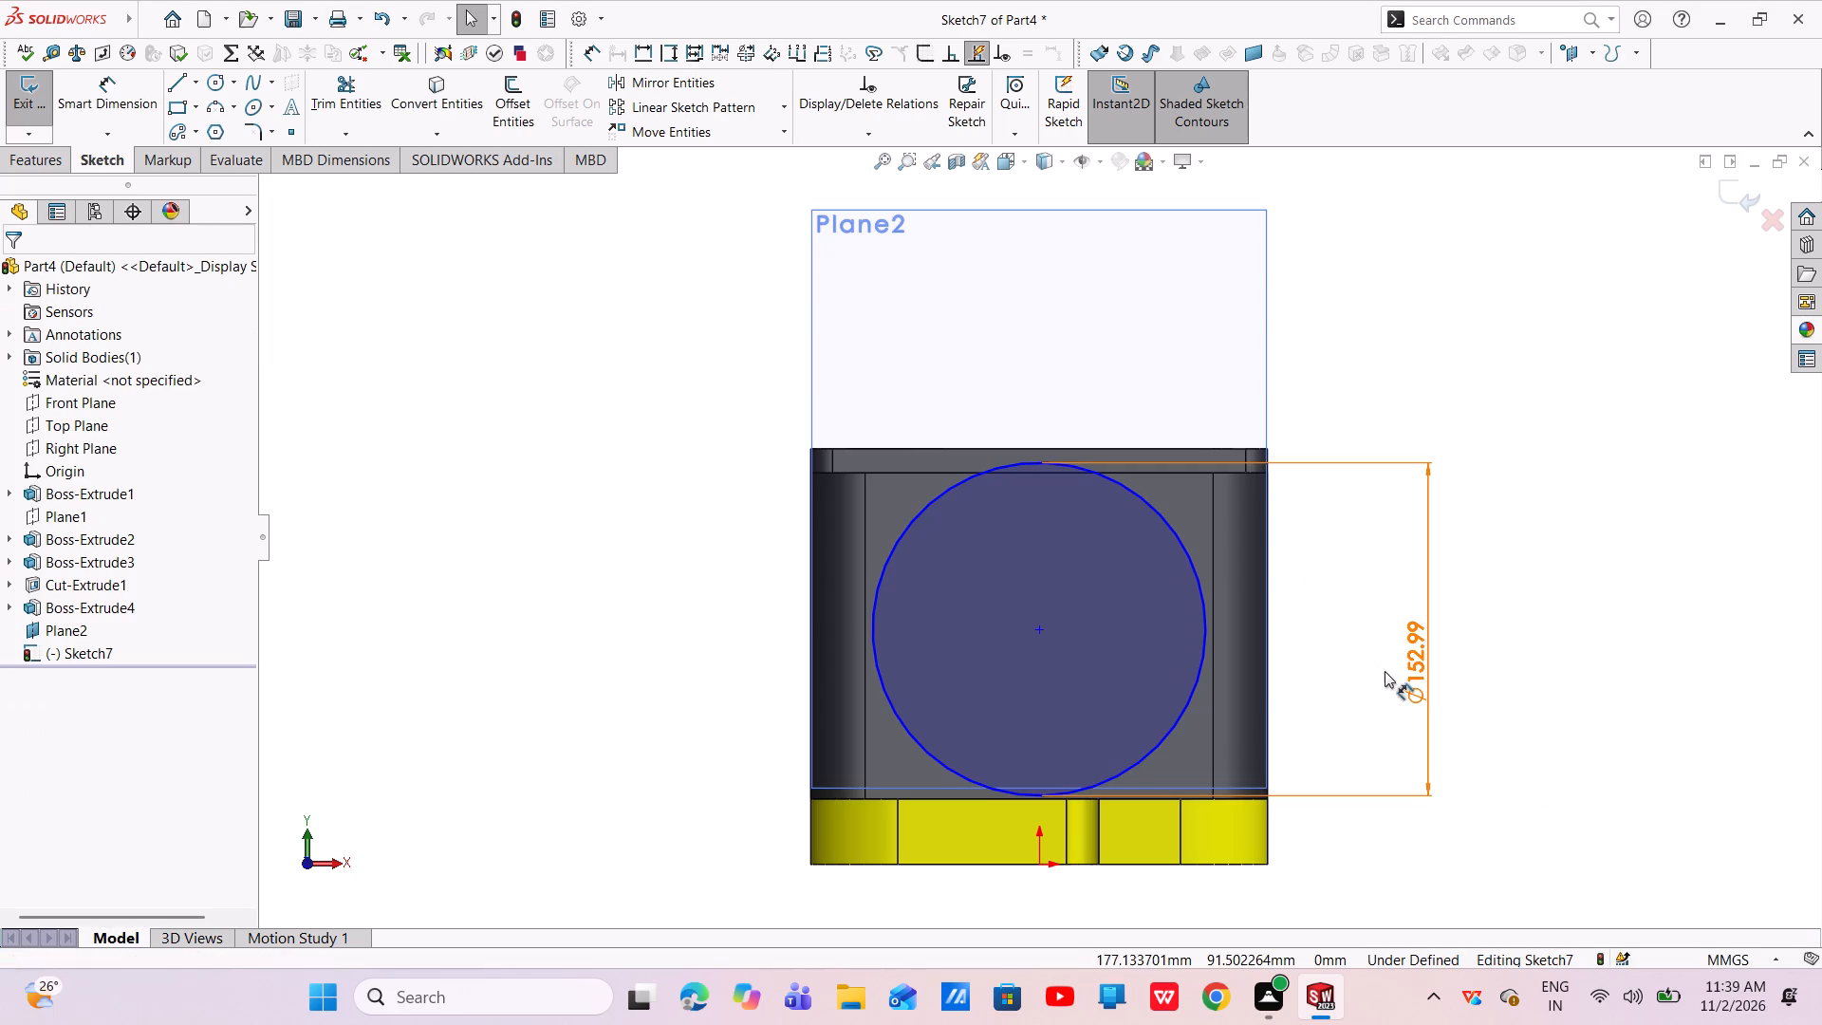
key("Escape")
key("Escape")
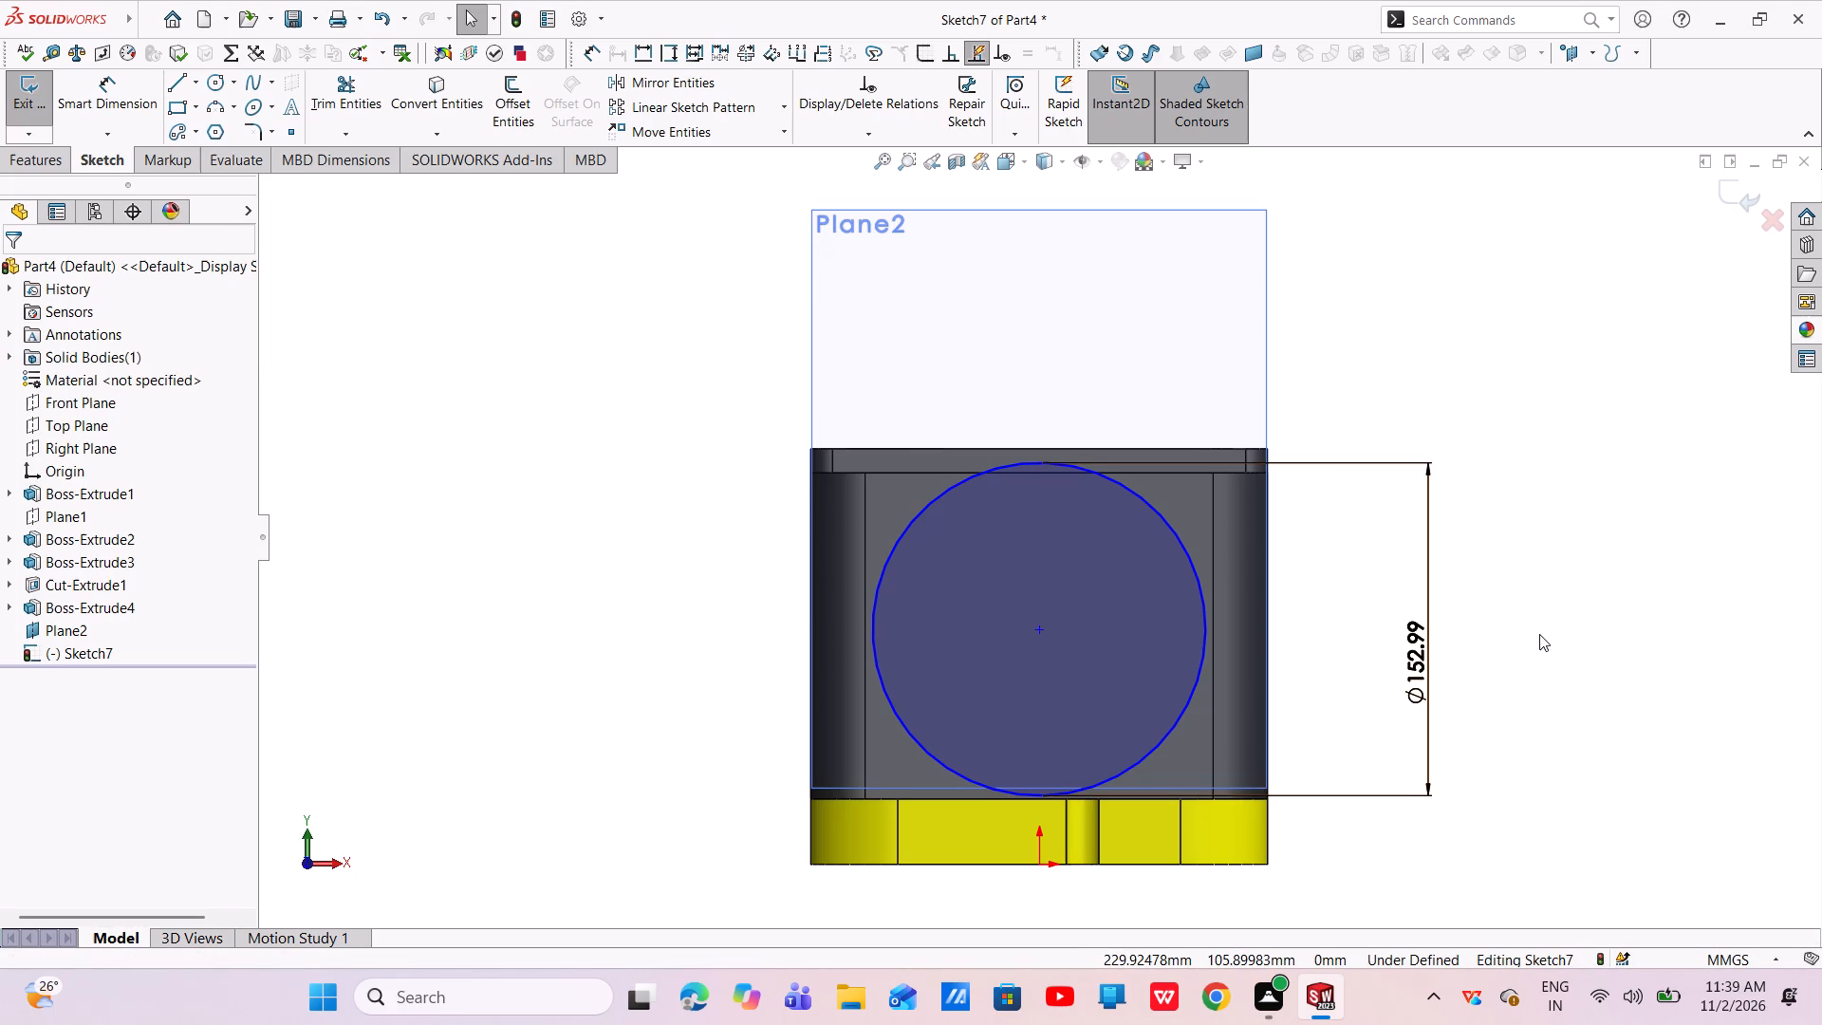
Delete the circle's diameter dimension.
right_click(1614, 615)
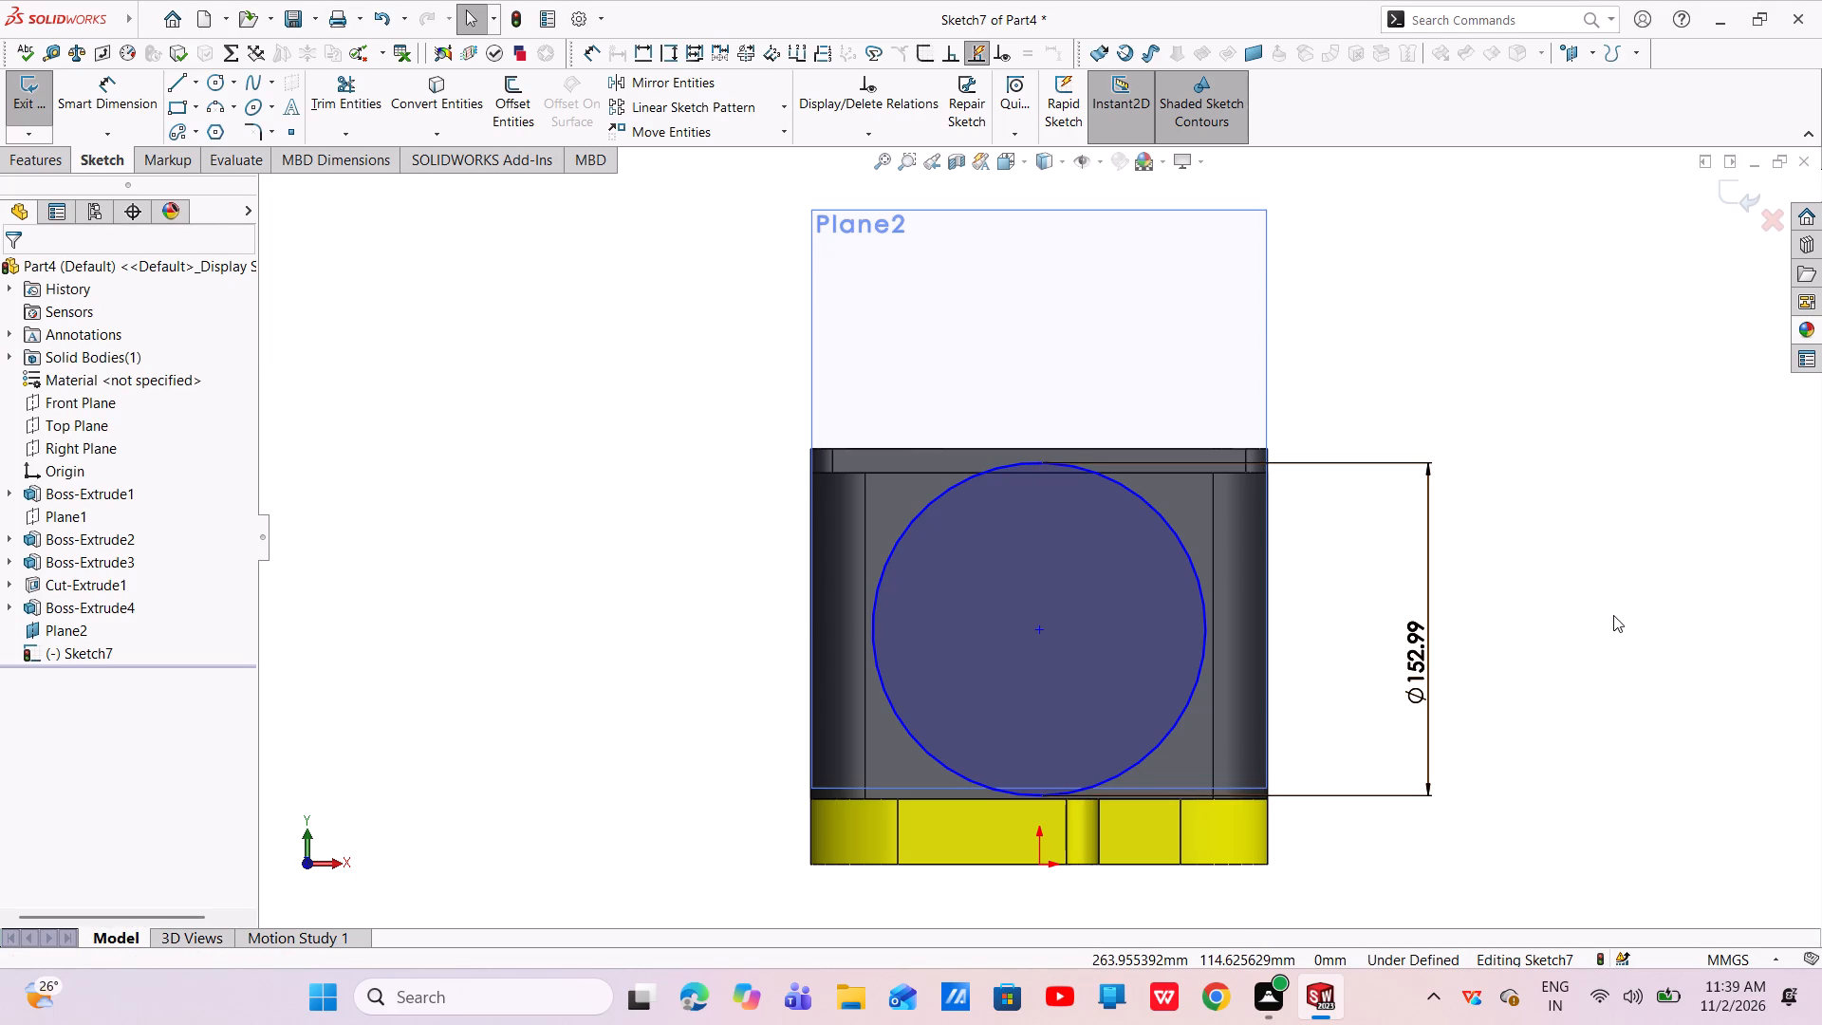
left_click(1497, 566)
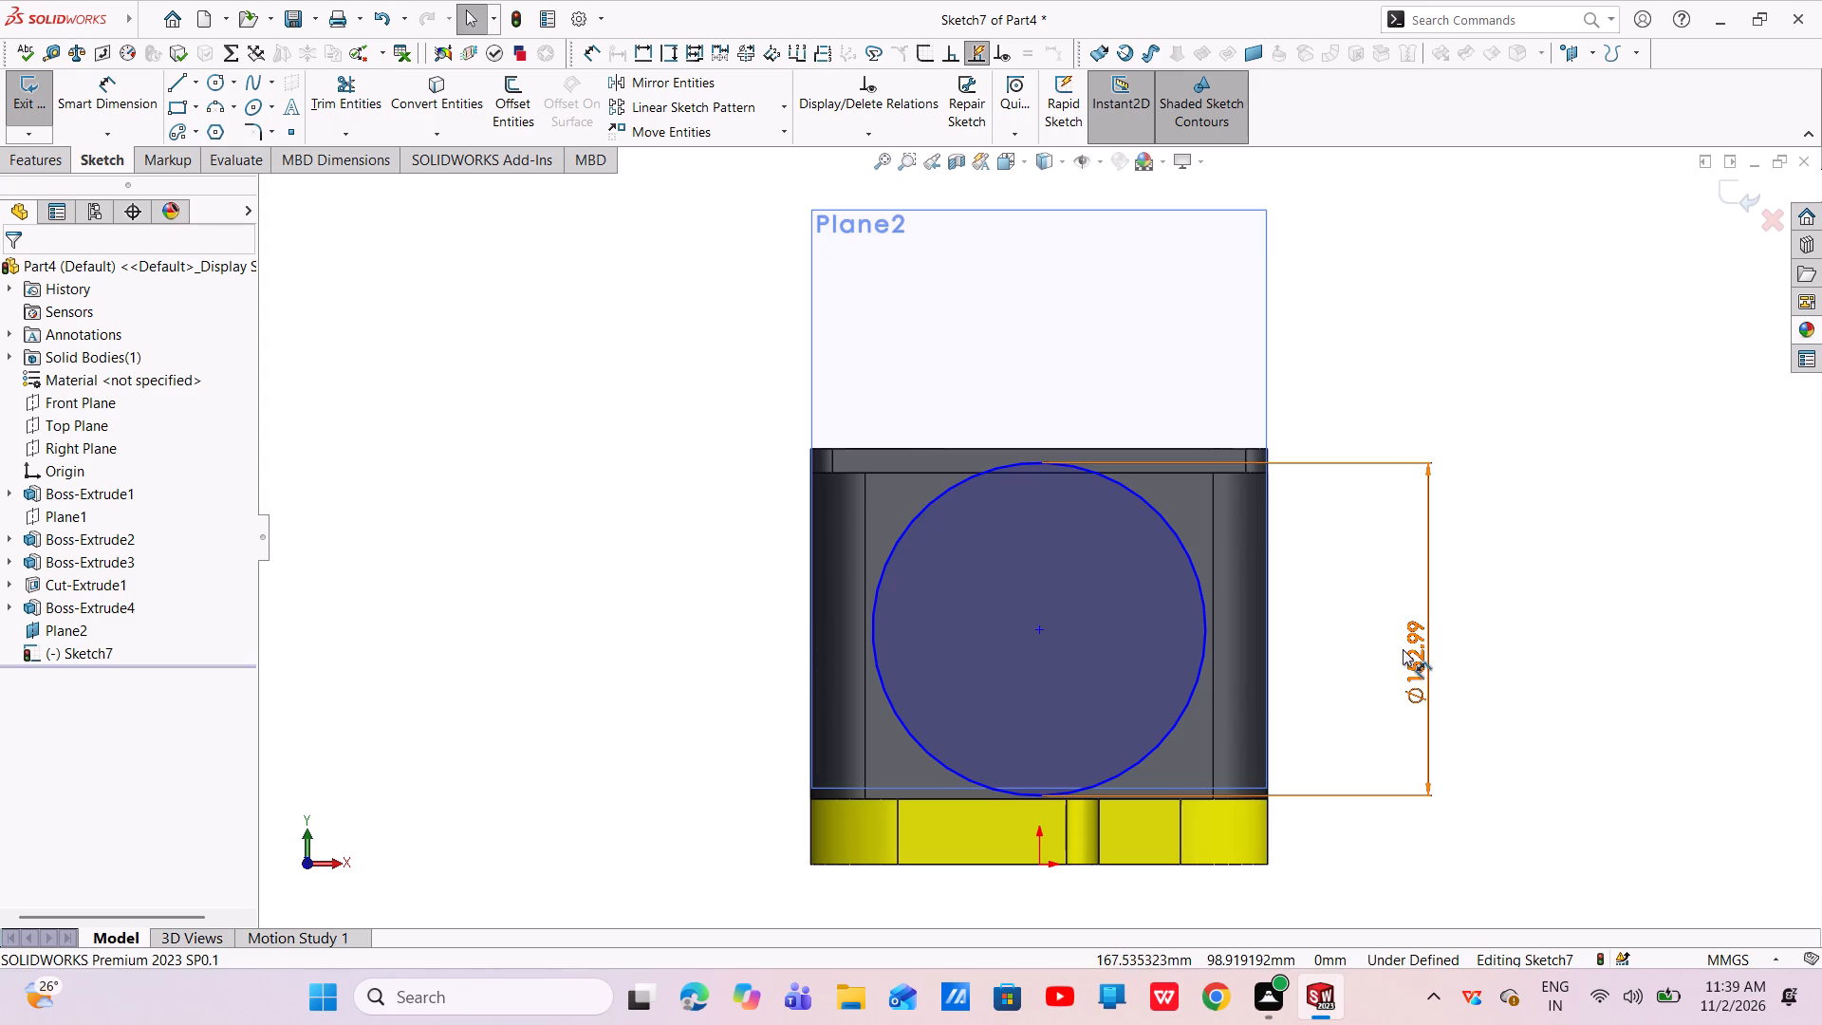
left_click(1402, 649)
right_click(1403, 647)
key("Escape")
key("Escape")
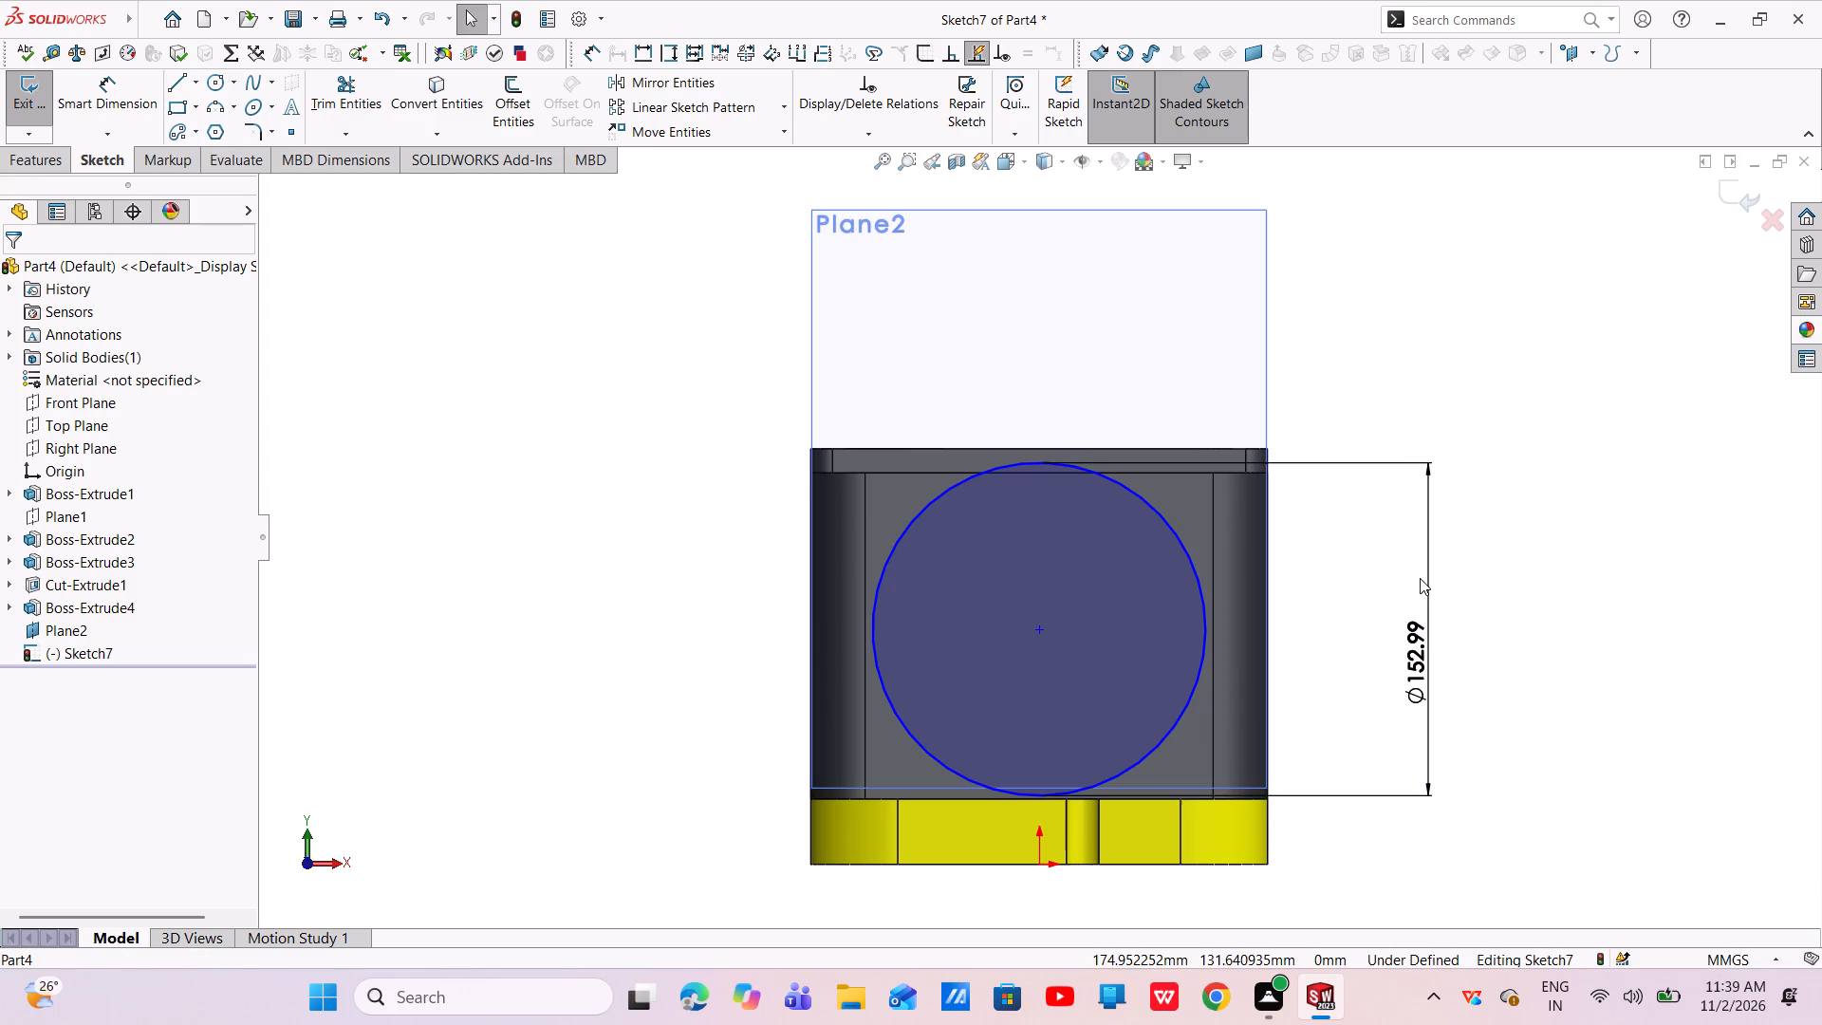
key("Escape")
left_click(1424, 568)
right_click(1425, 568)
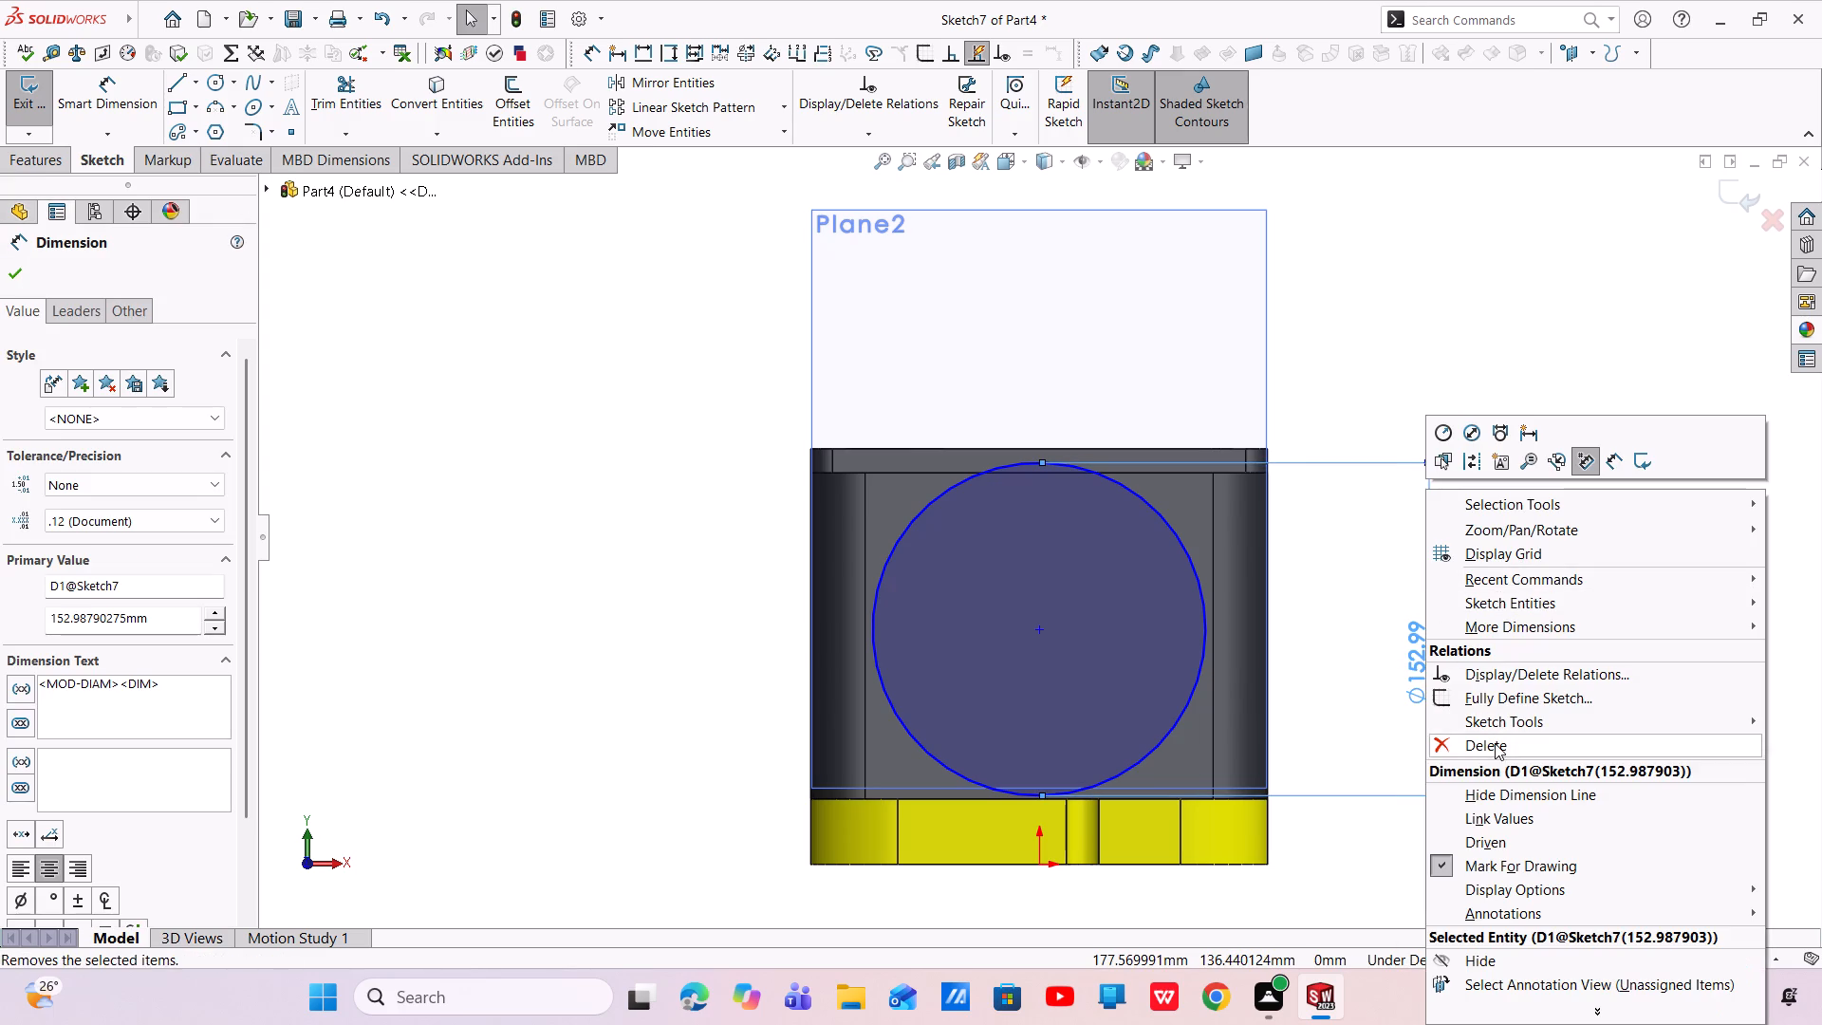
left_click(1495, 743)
Dimension the circle's centre 135 mm vertically above the origin.
left_click(122, 107)
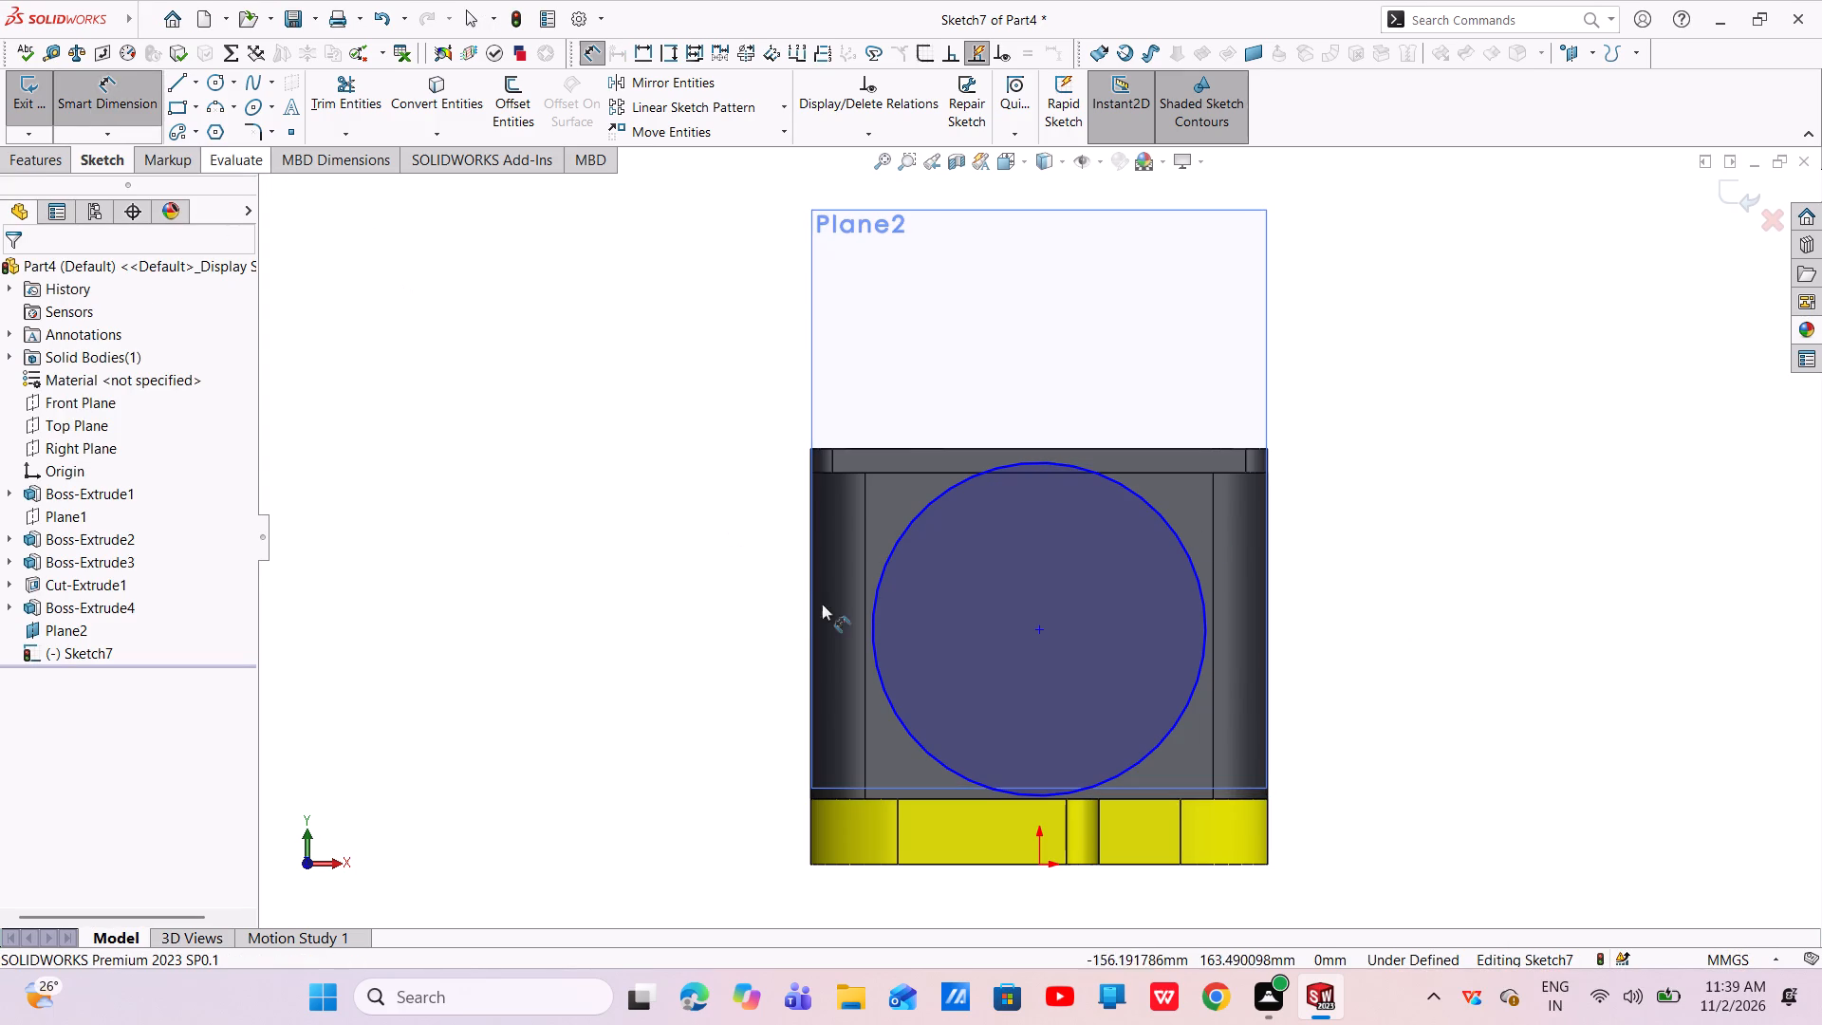
left_click(1041, 629)
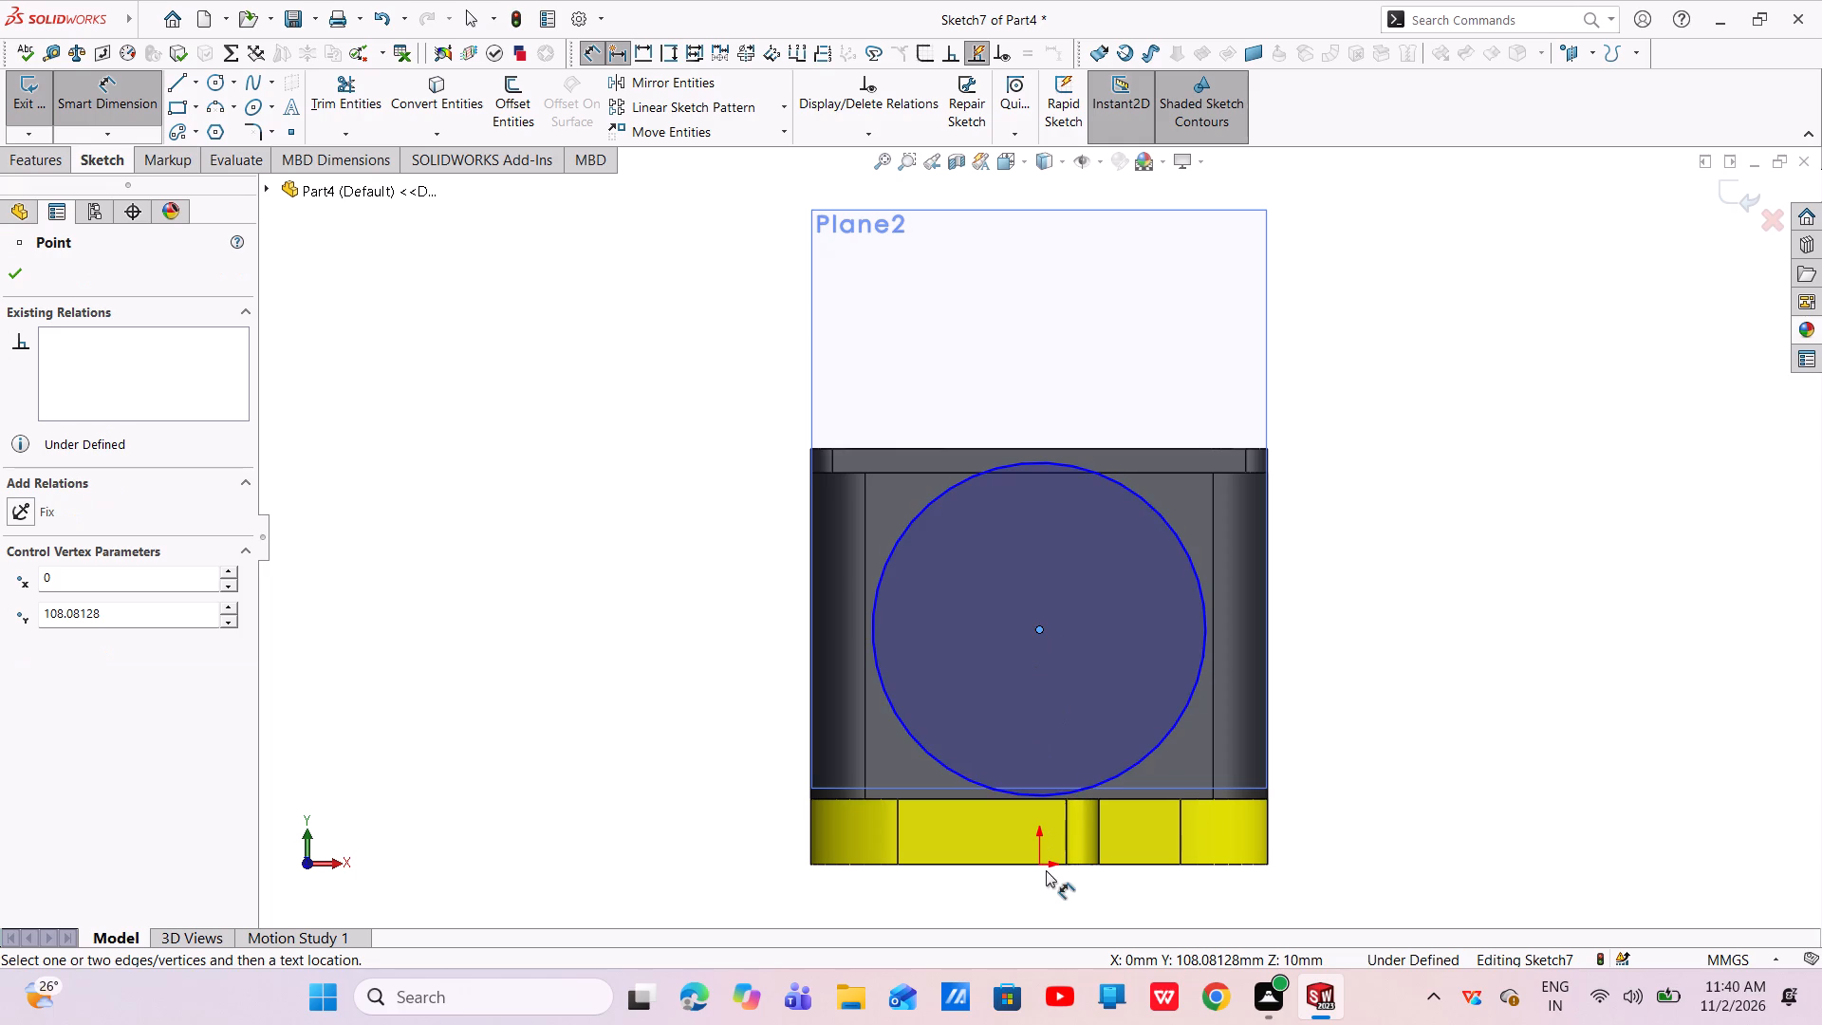
left_click(1035, 862)
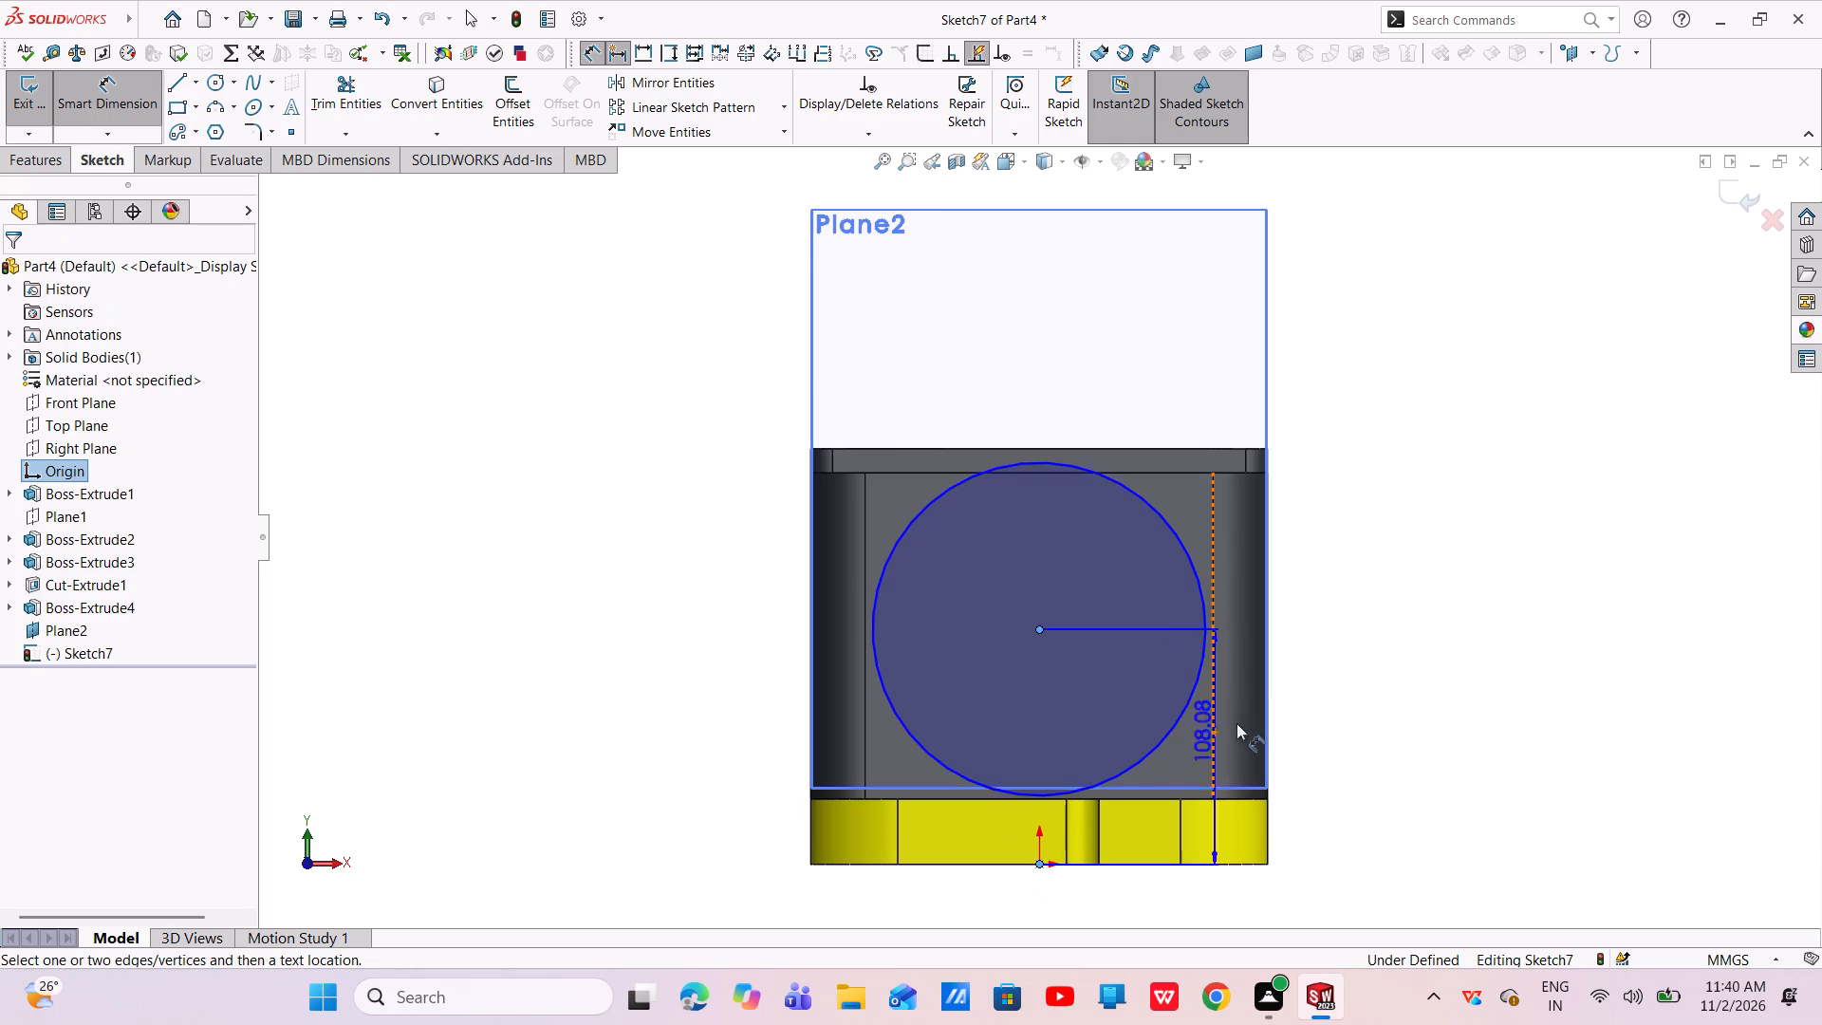
left_click(1355, 714)
key("BackSpace")
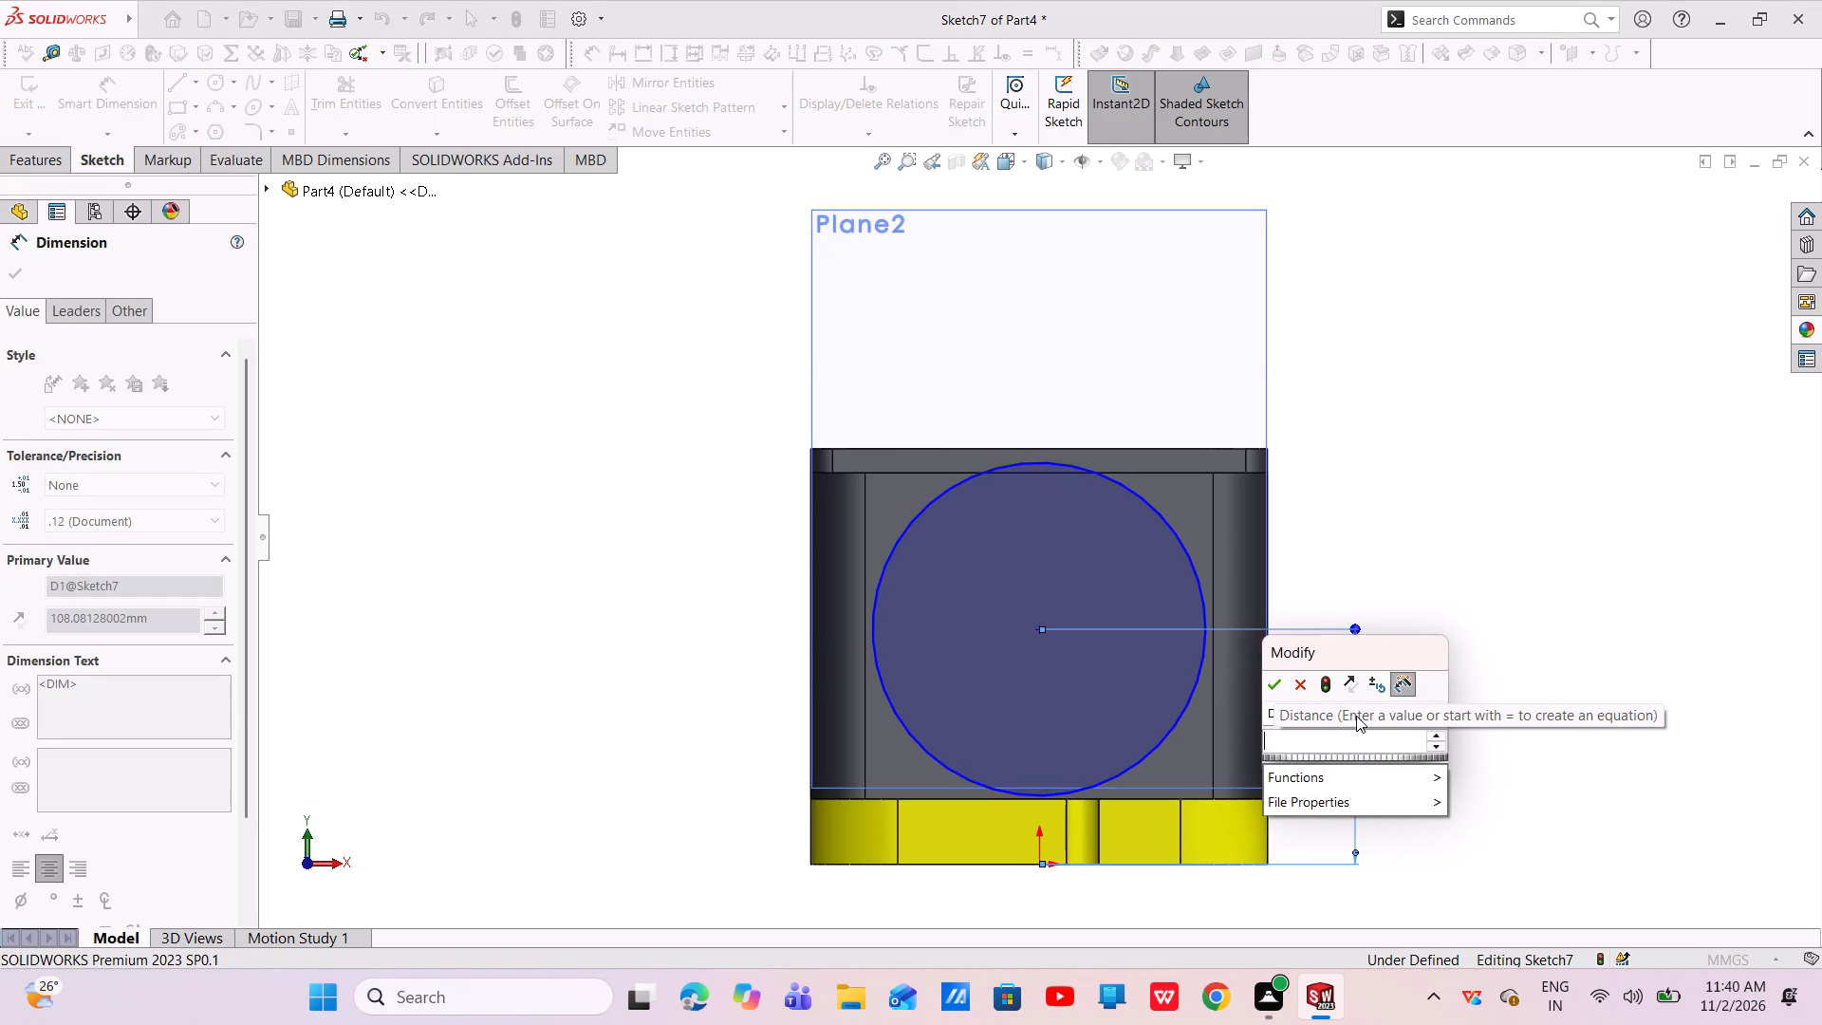
type("13")
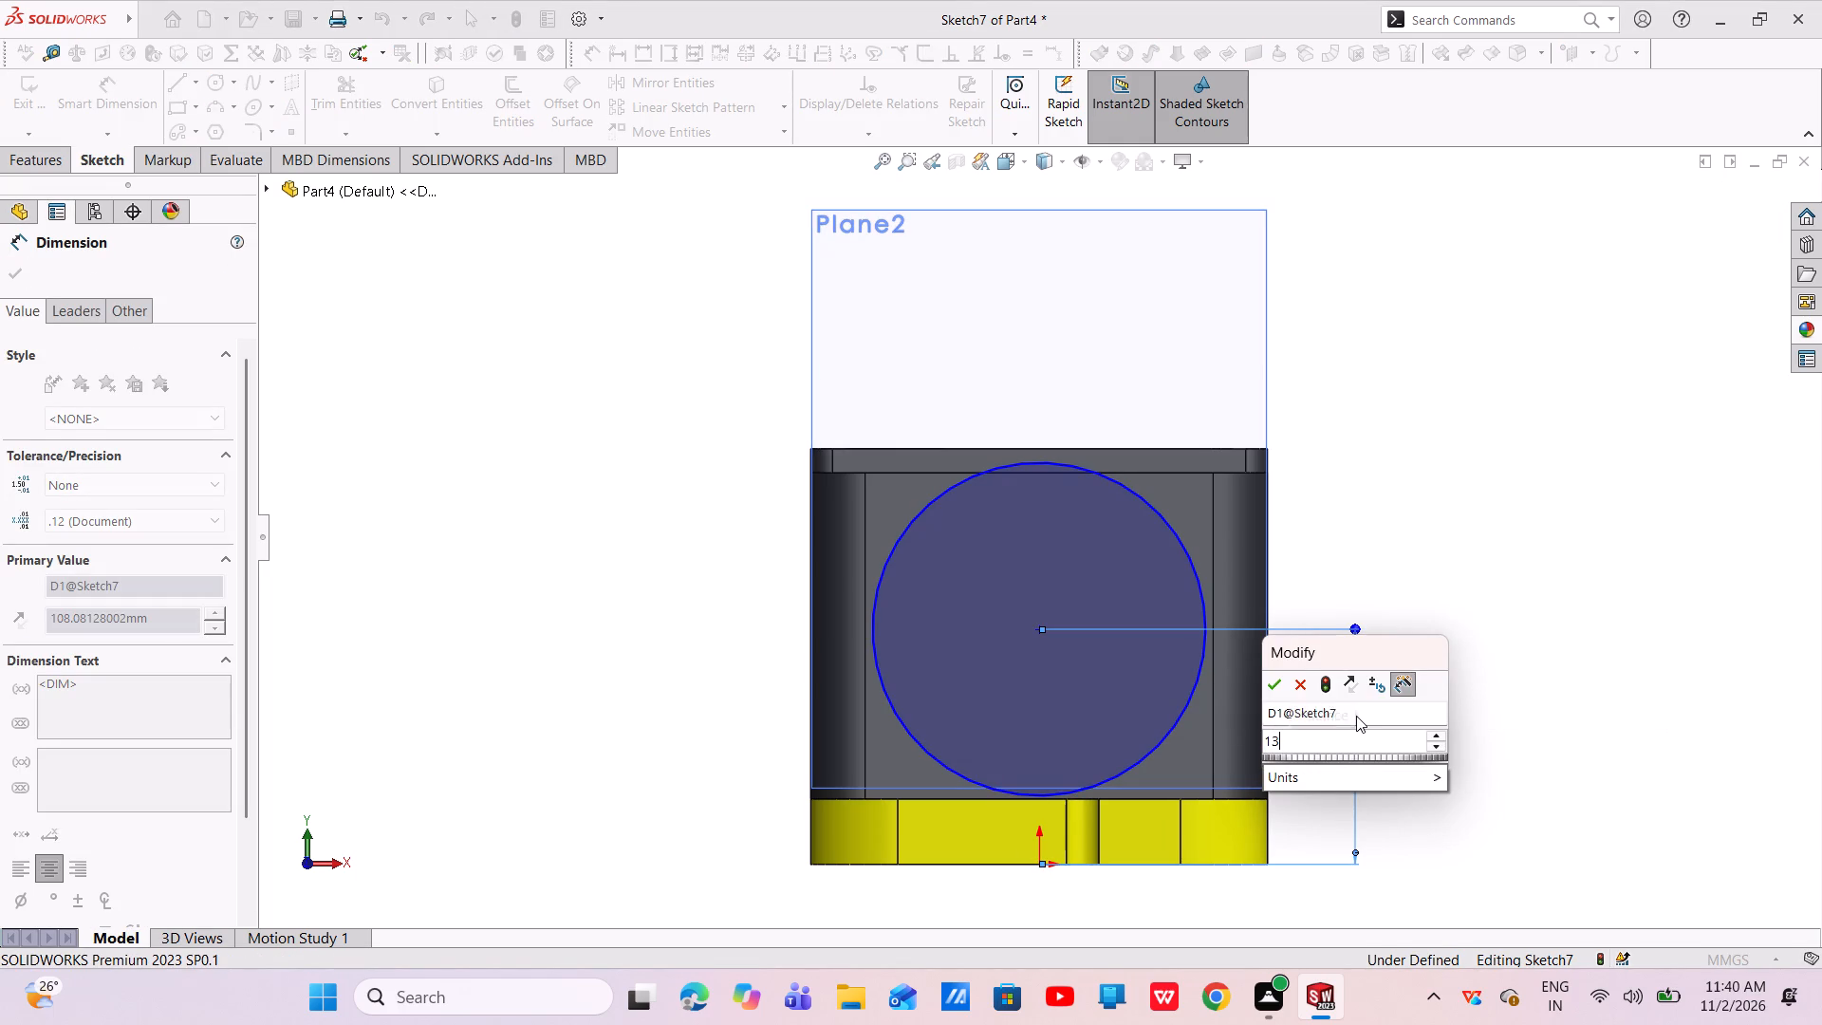
key("5")
key("Return")
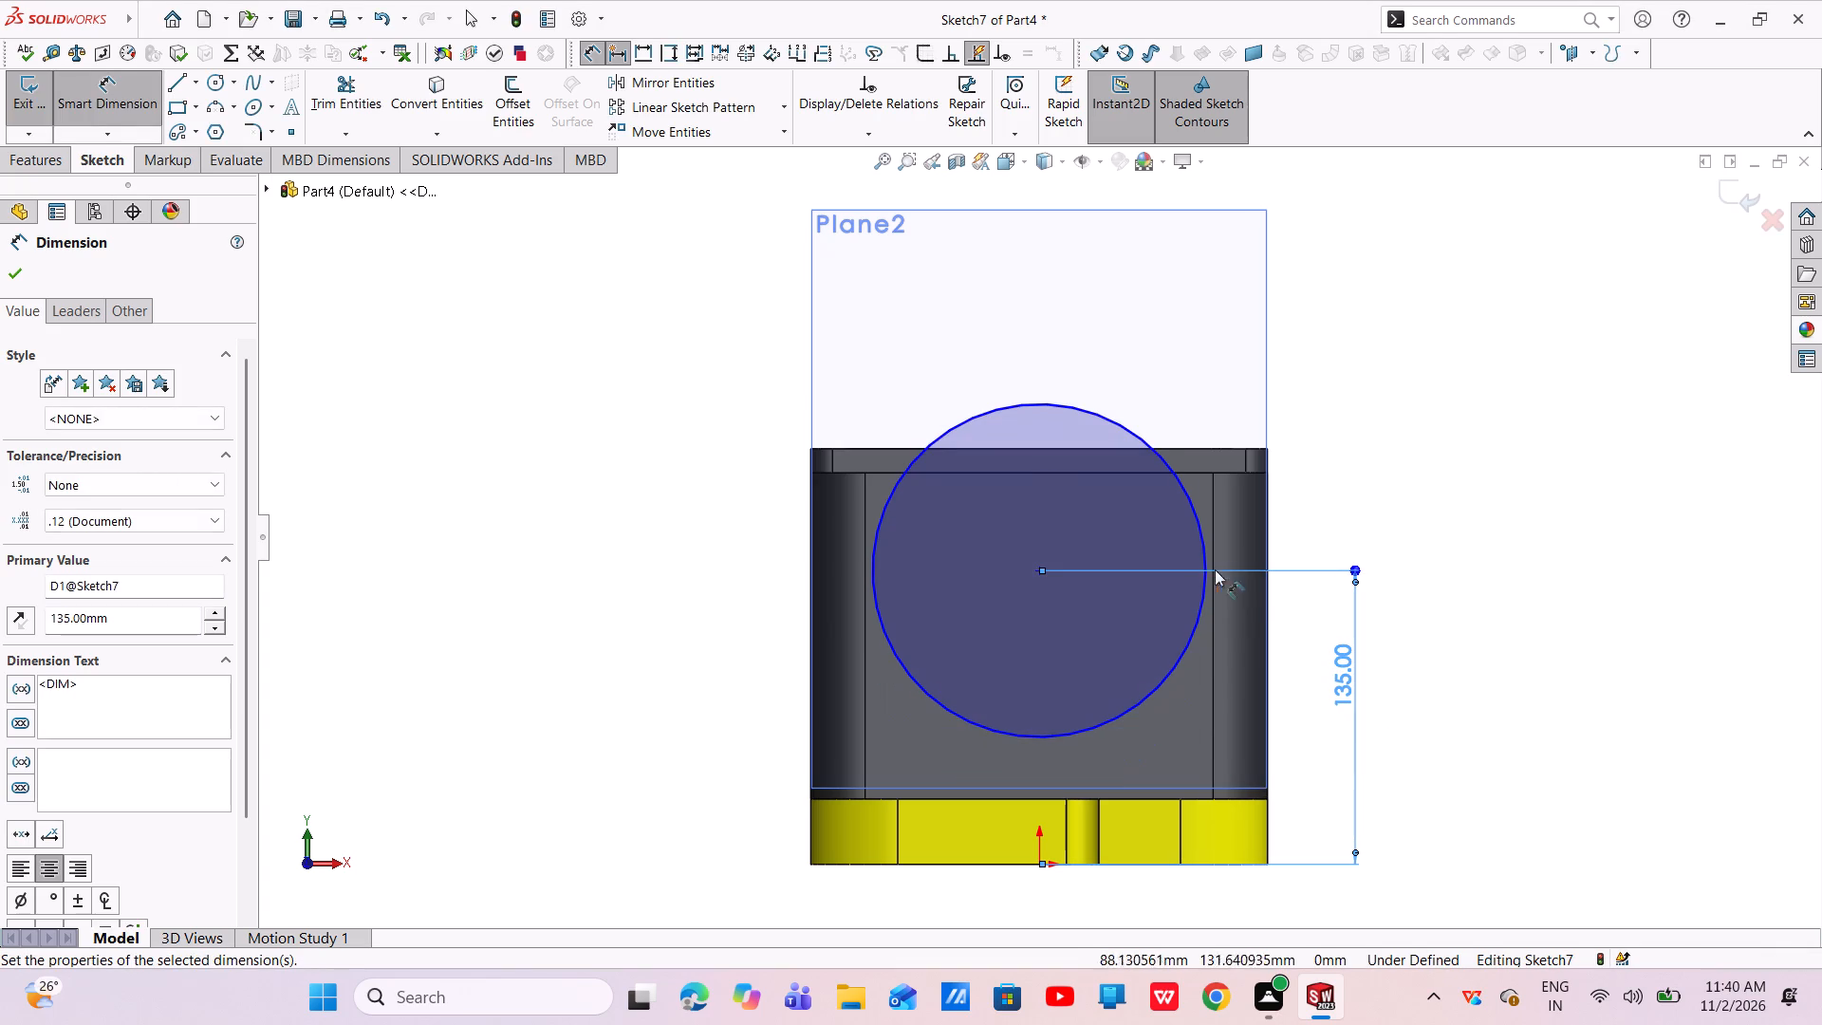
Dimension the circle's diameter as 120 mm.
left_click(1198, 537)
left_click(1534, 537)
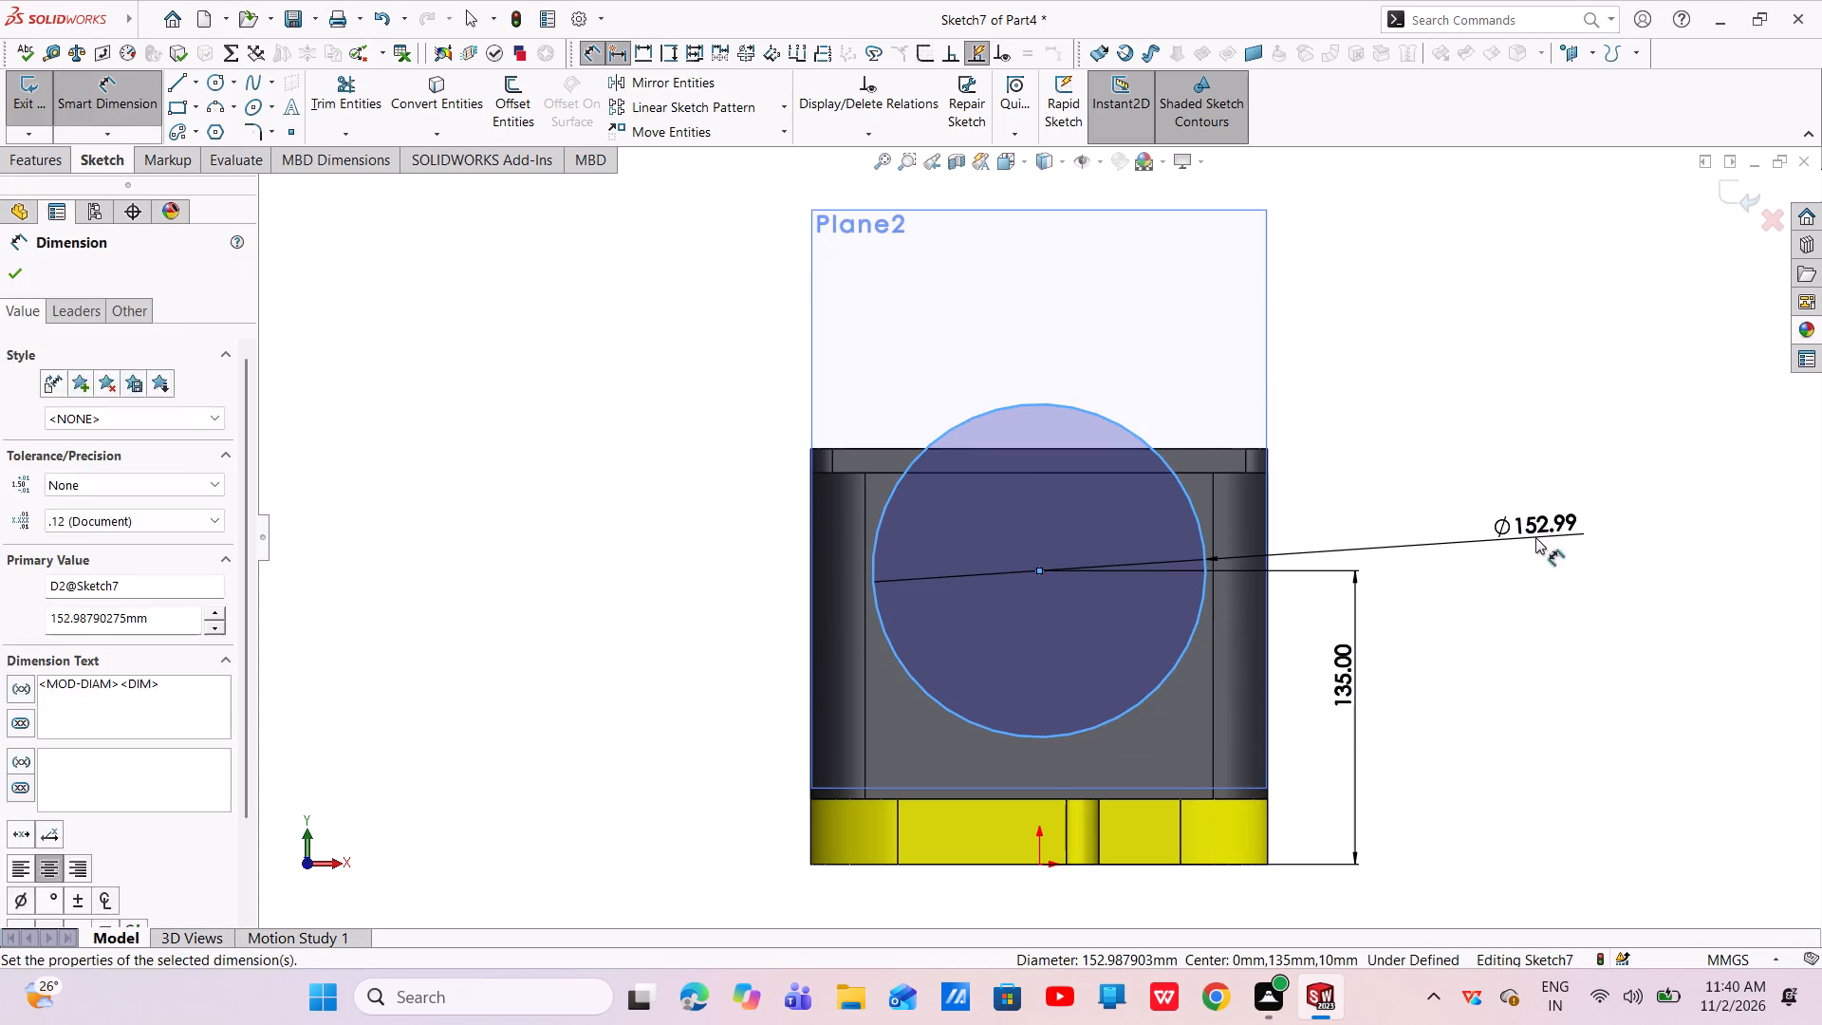
key("BackSpace")
type("12")
key("0")
key("Return")
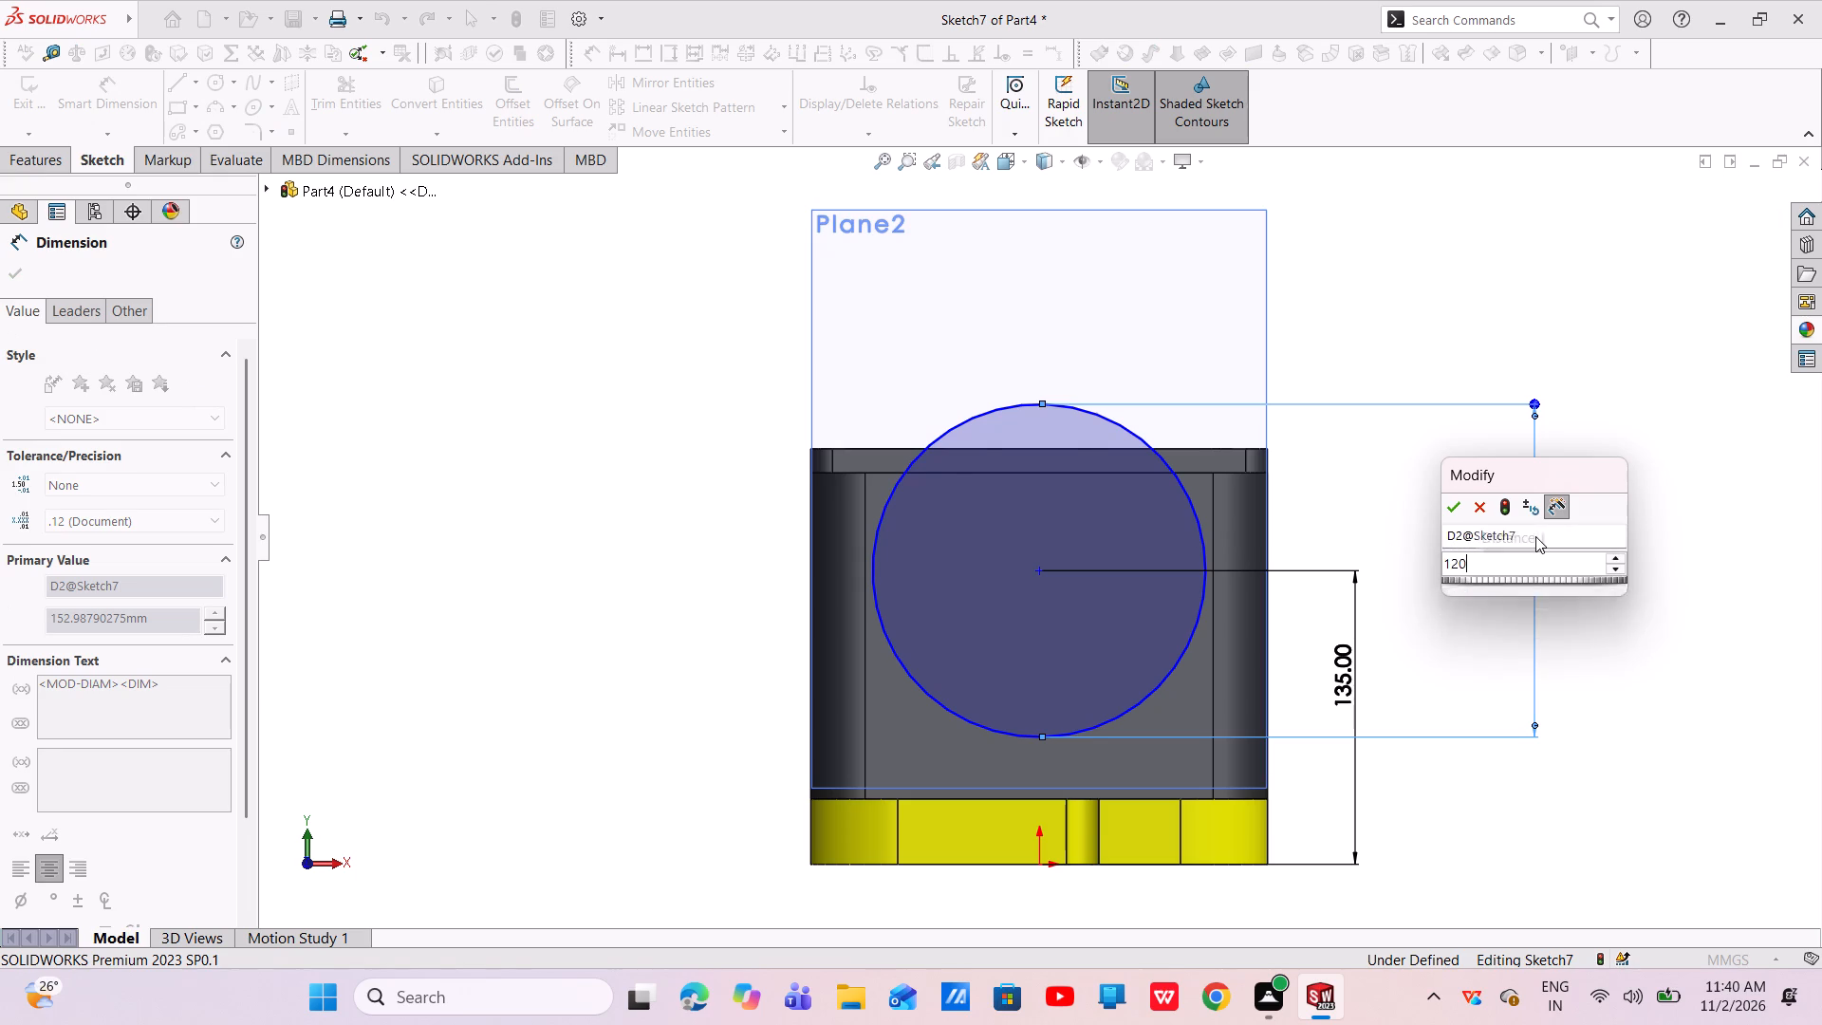
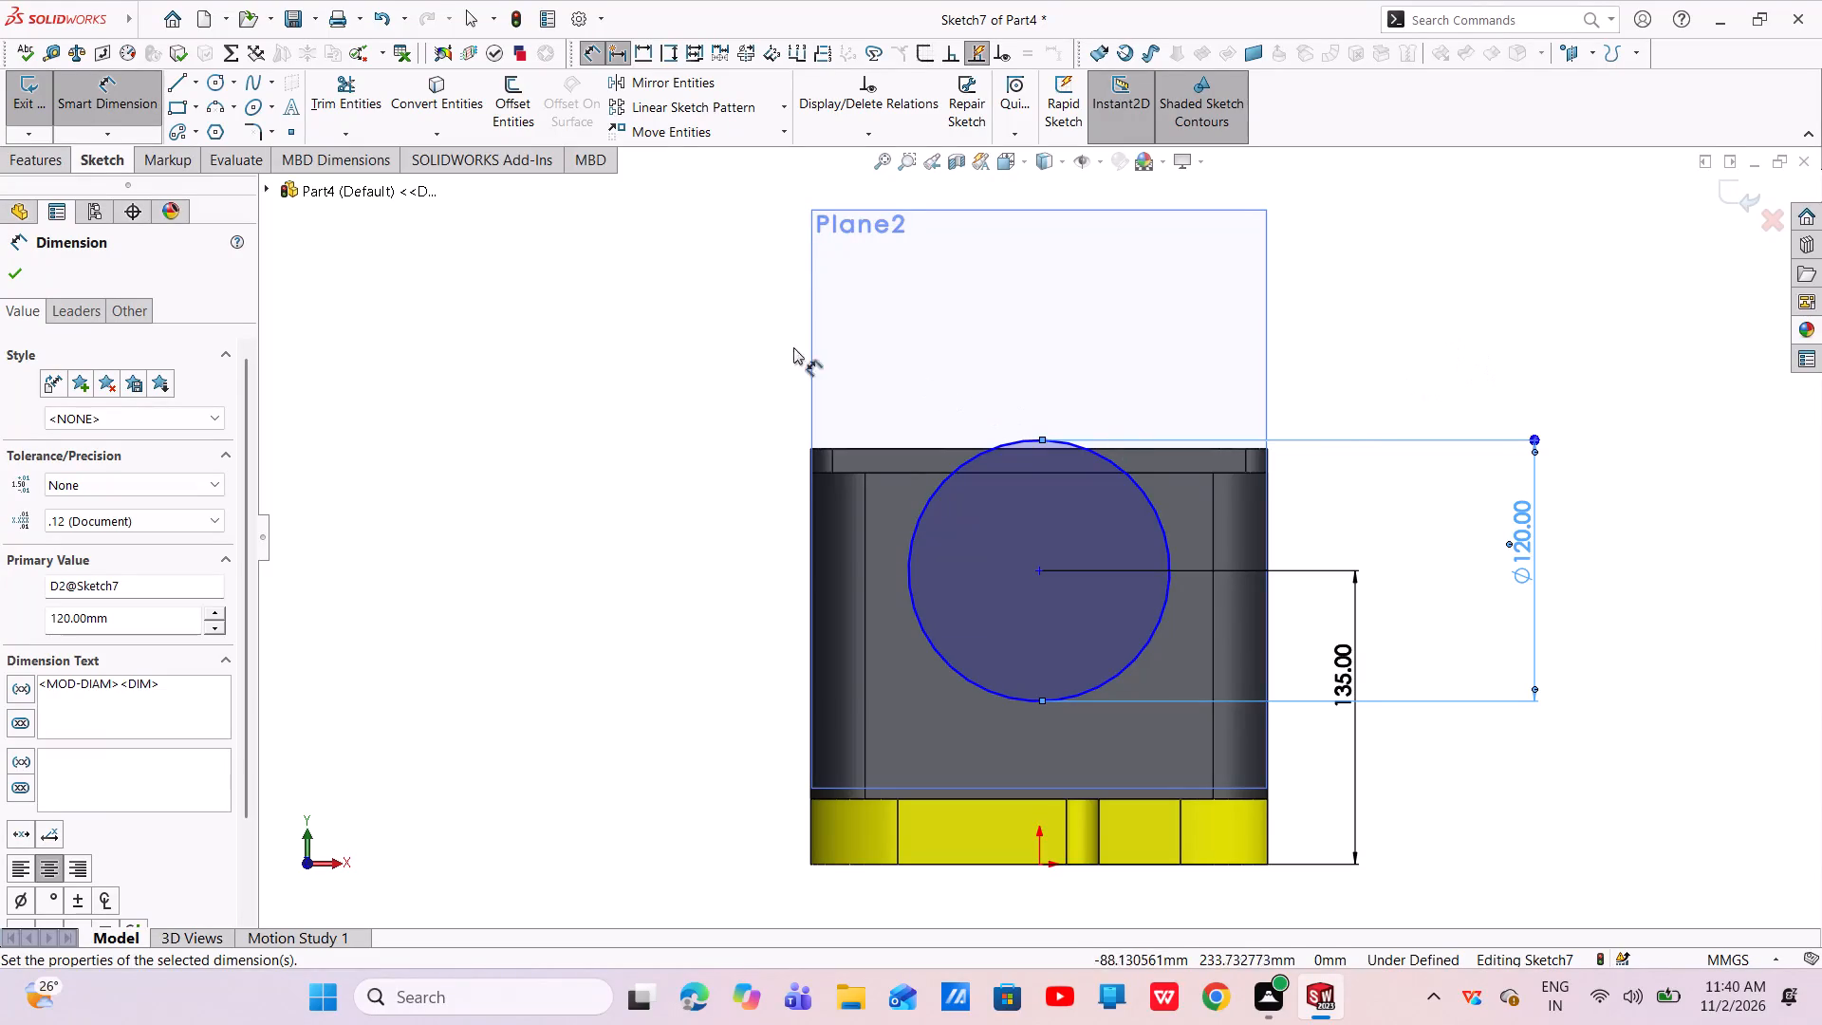
Sketch a horizontal chord about 51 mm long across the circle, just below the frame's top edge.
left_click(176, 73)
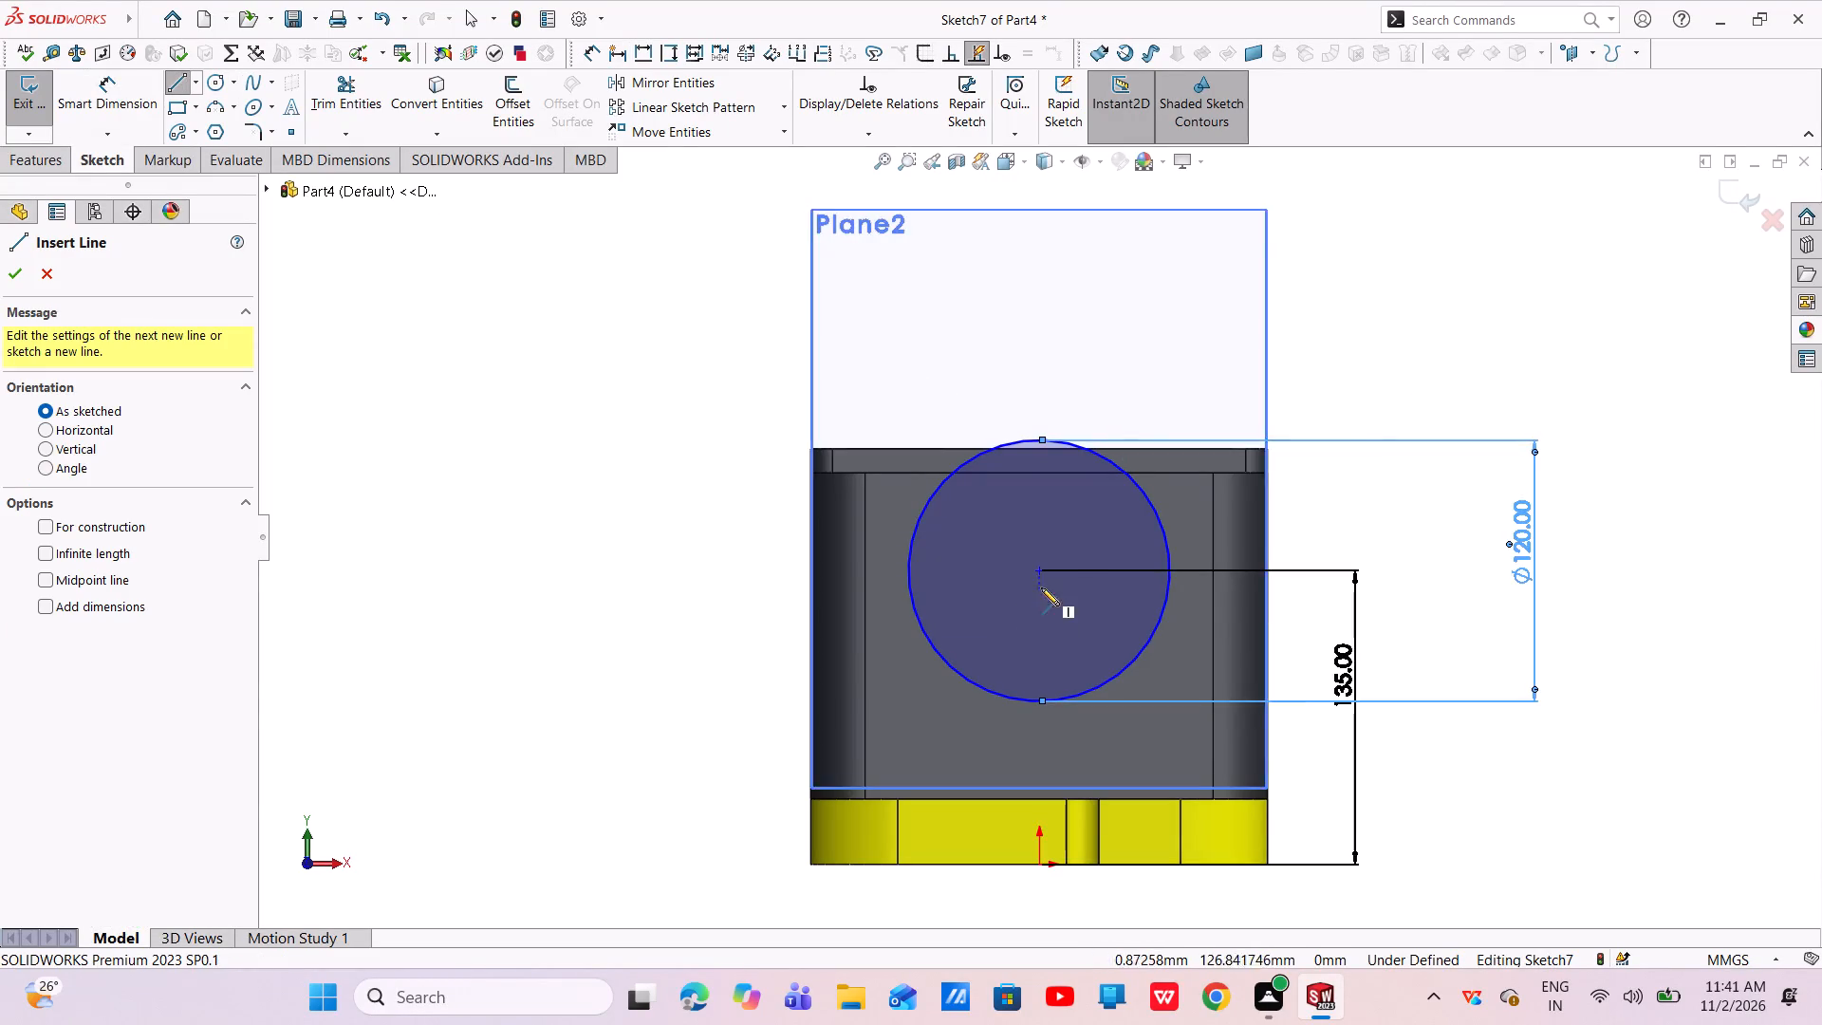
scroll(1080, 479, "down", 5)
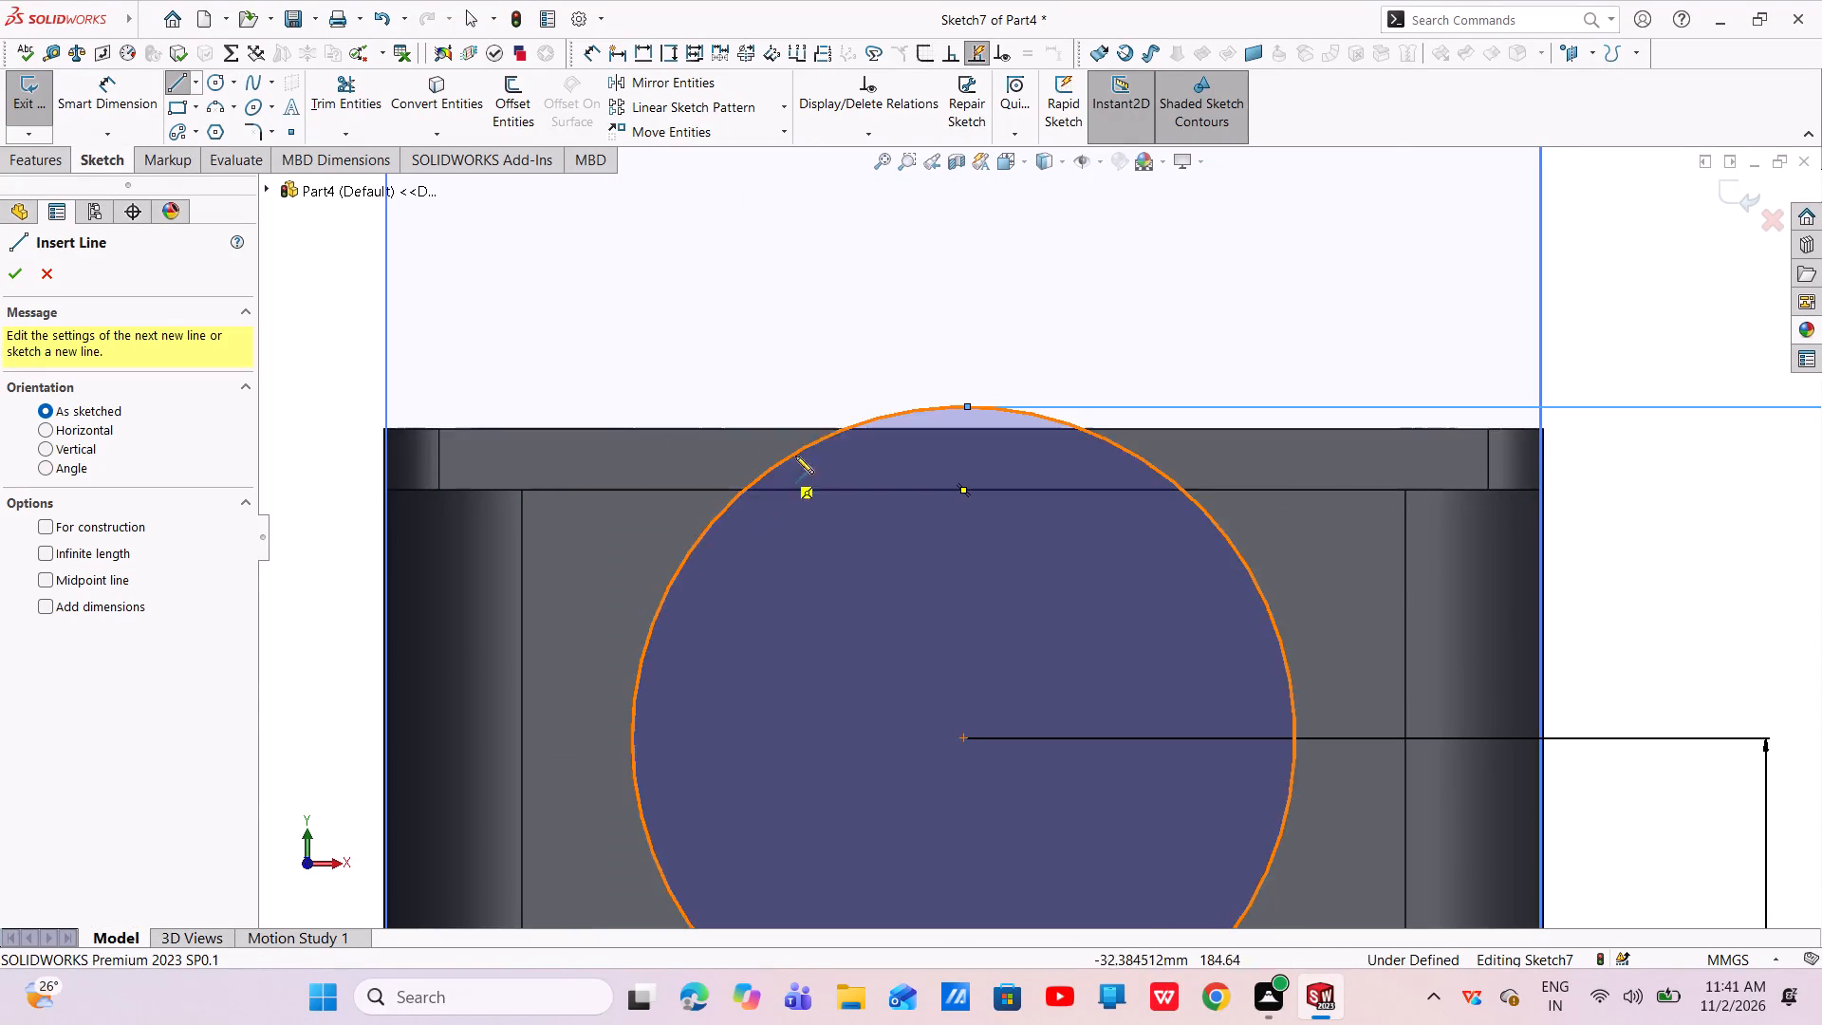
left_click(832, 437)
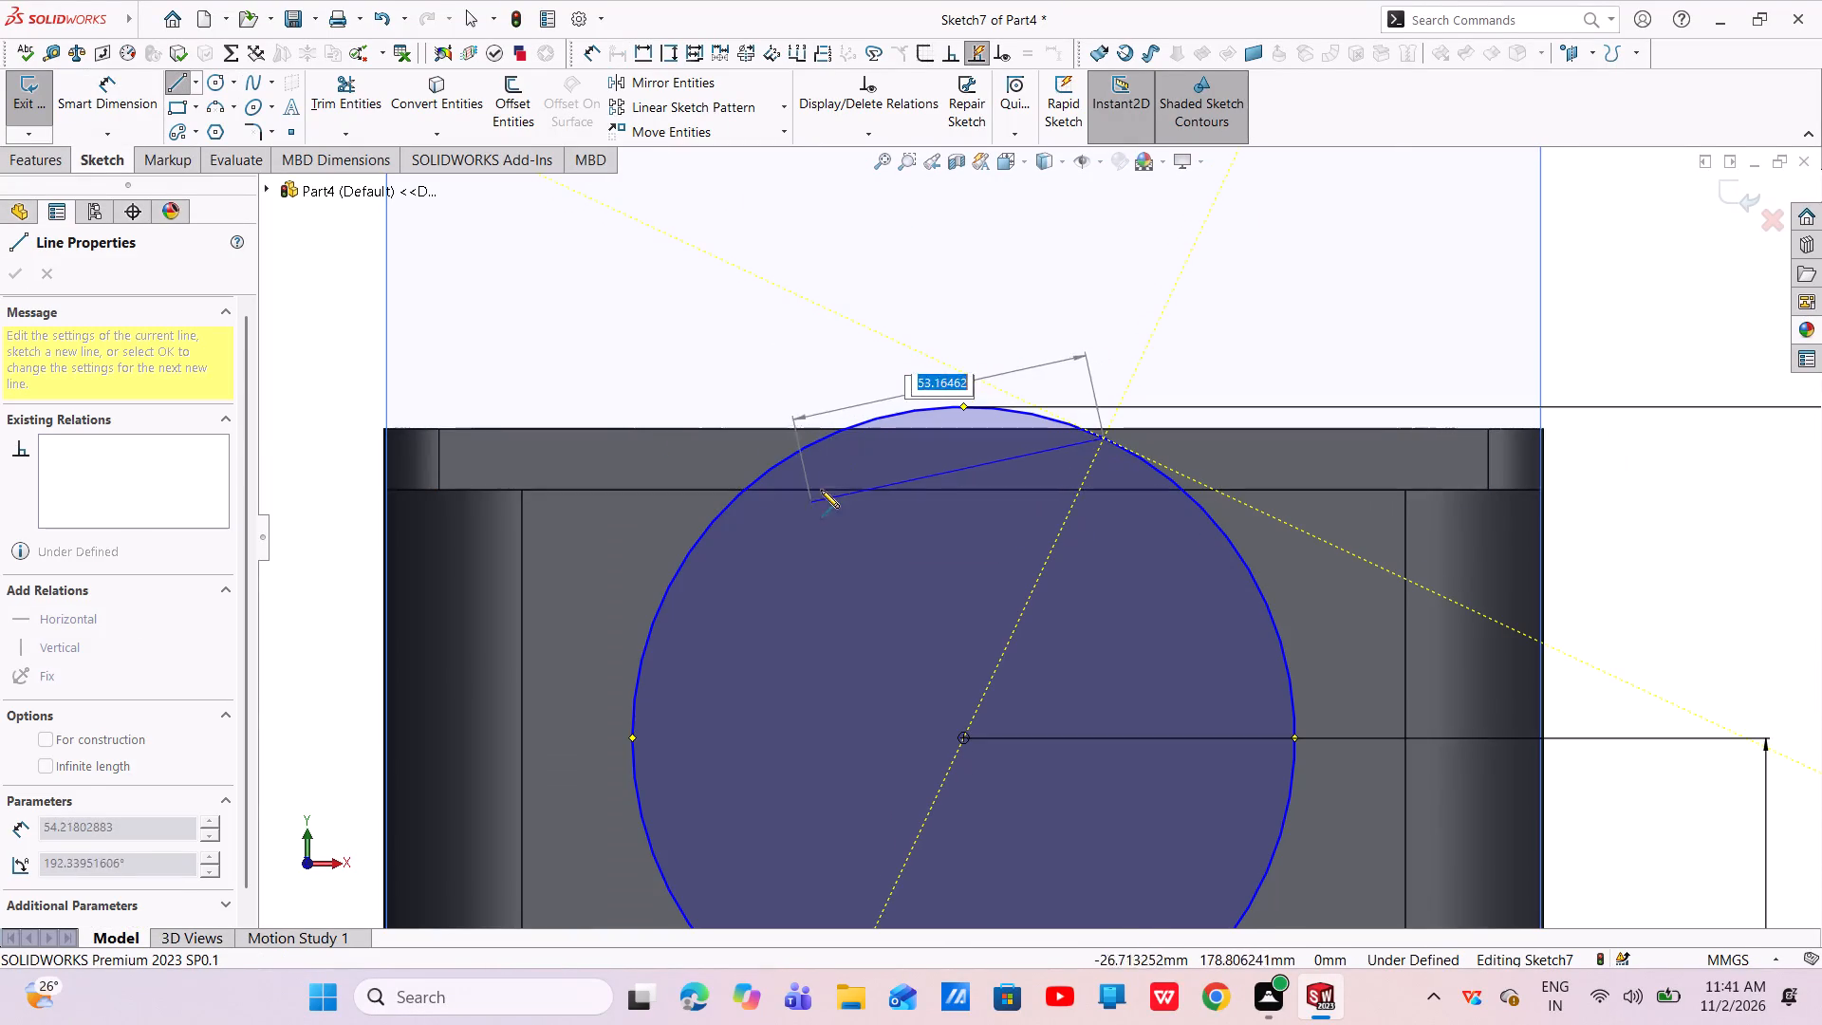
left_click(827, 438)
right_click(827, 438)
left_click(959, 459)
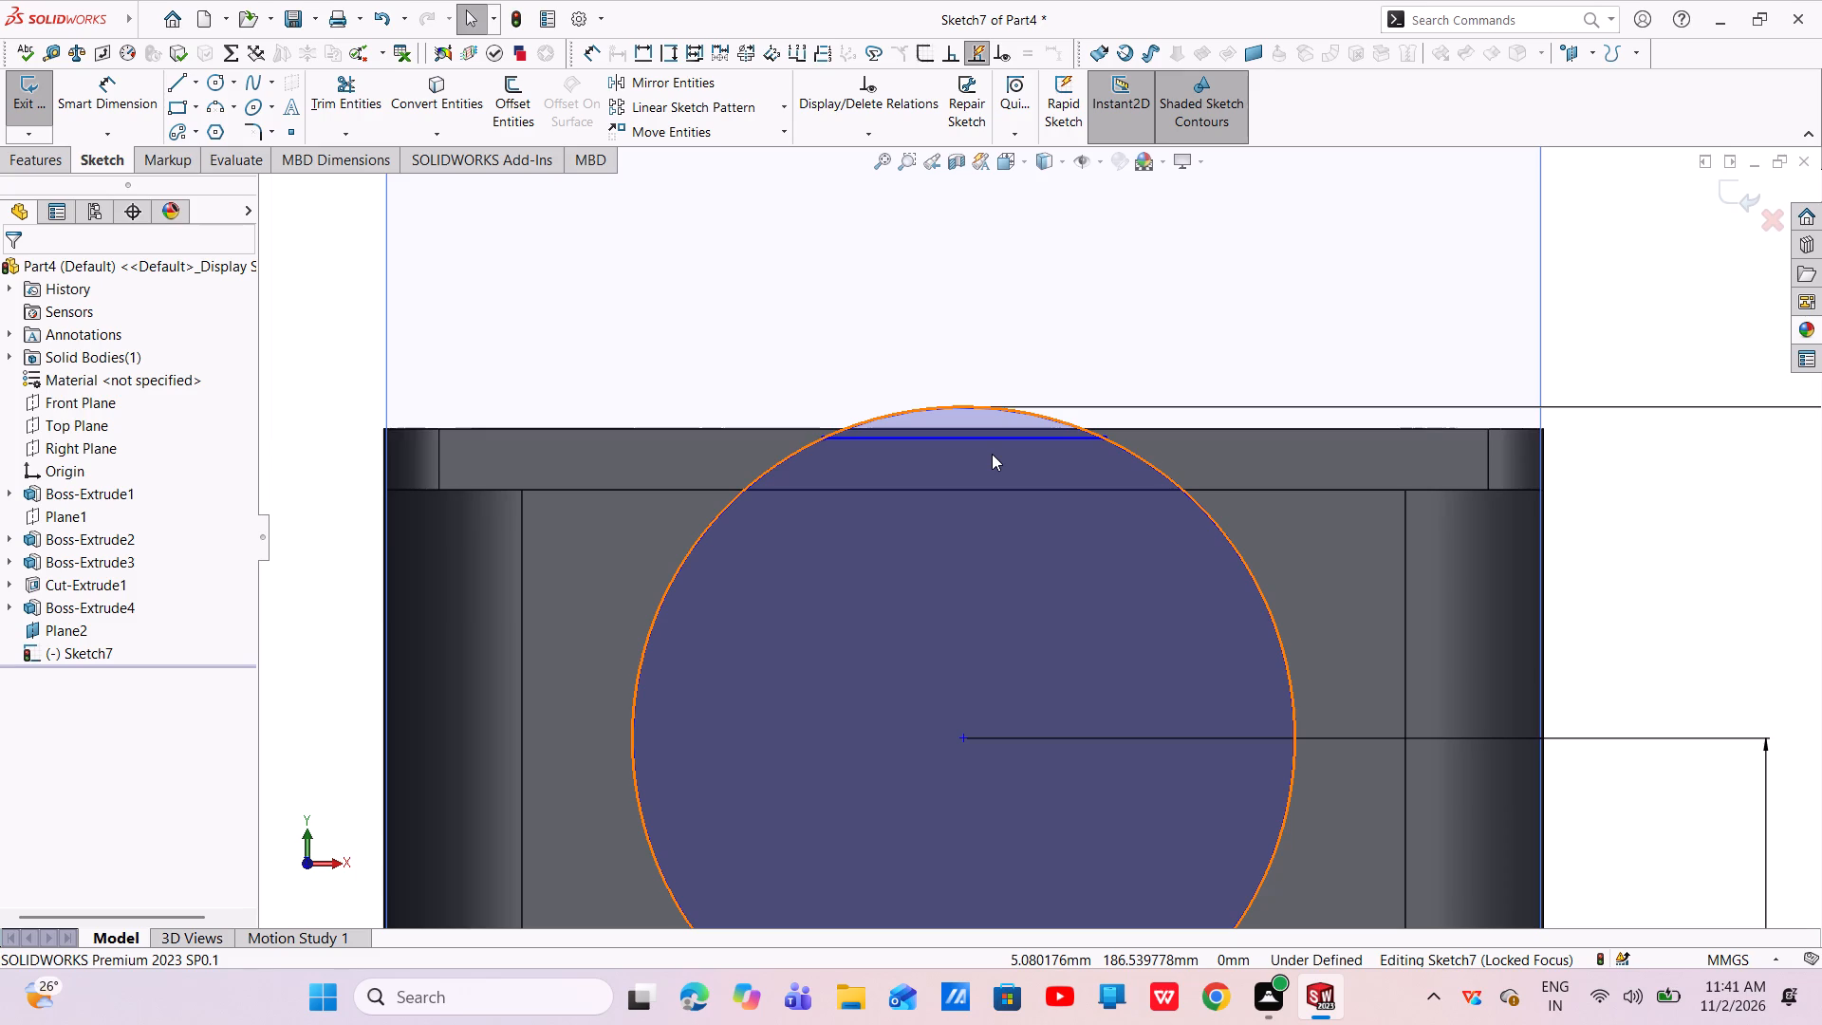
Dimension the chord 1 mm below the frame's top edge.
scroll(993, 412, "down", 1)
scroll(994, 414, "up", 2)
scroll(994, 415, "down", 3)
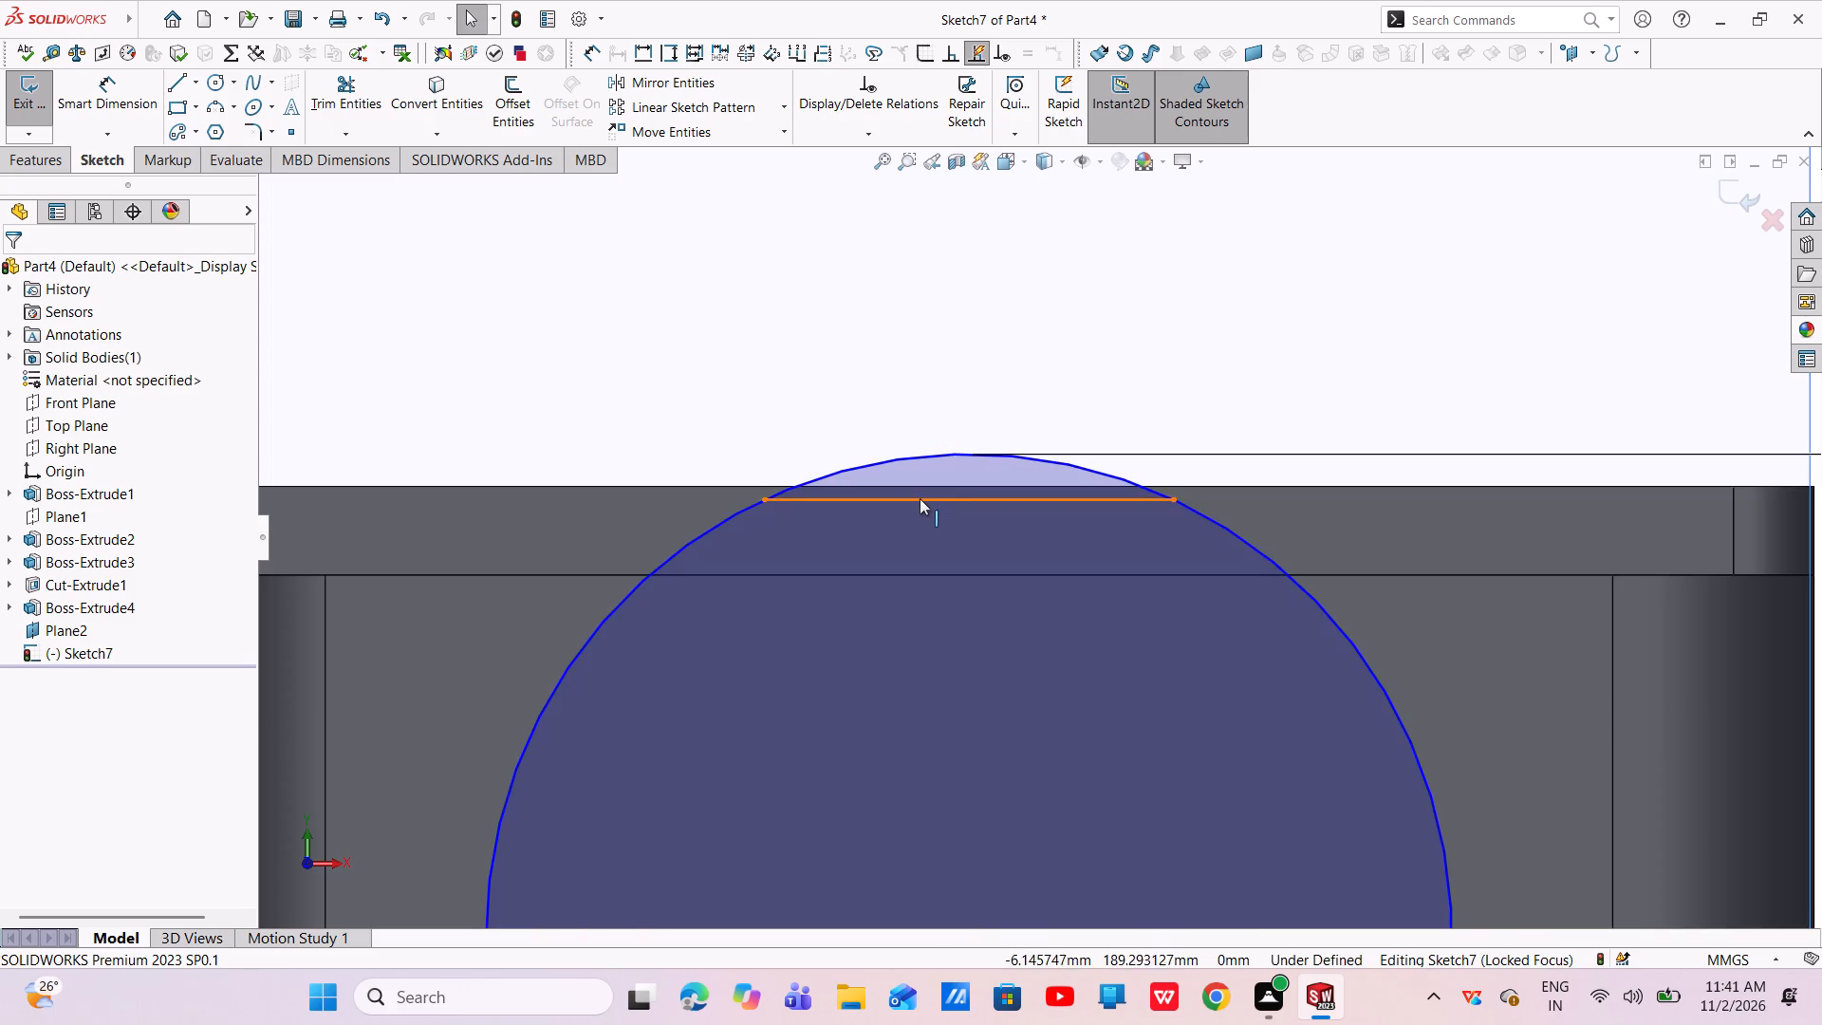
left_click(920, 498)
left_click(972, 412)
left_click(787, 351)
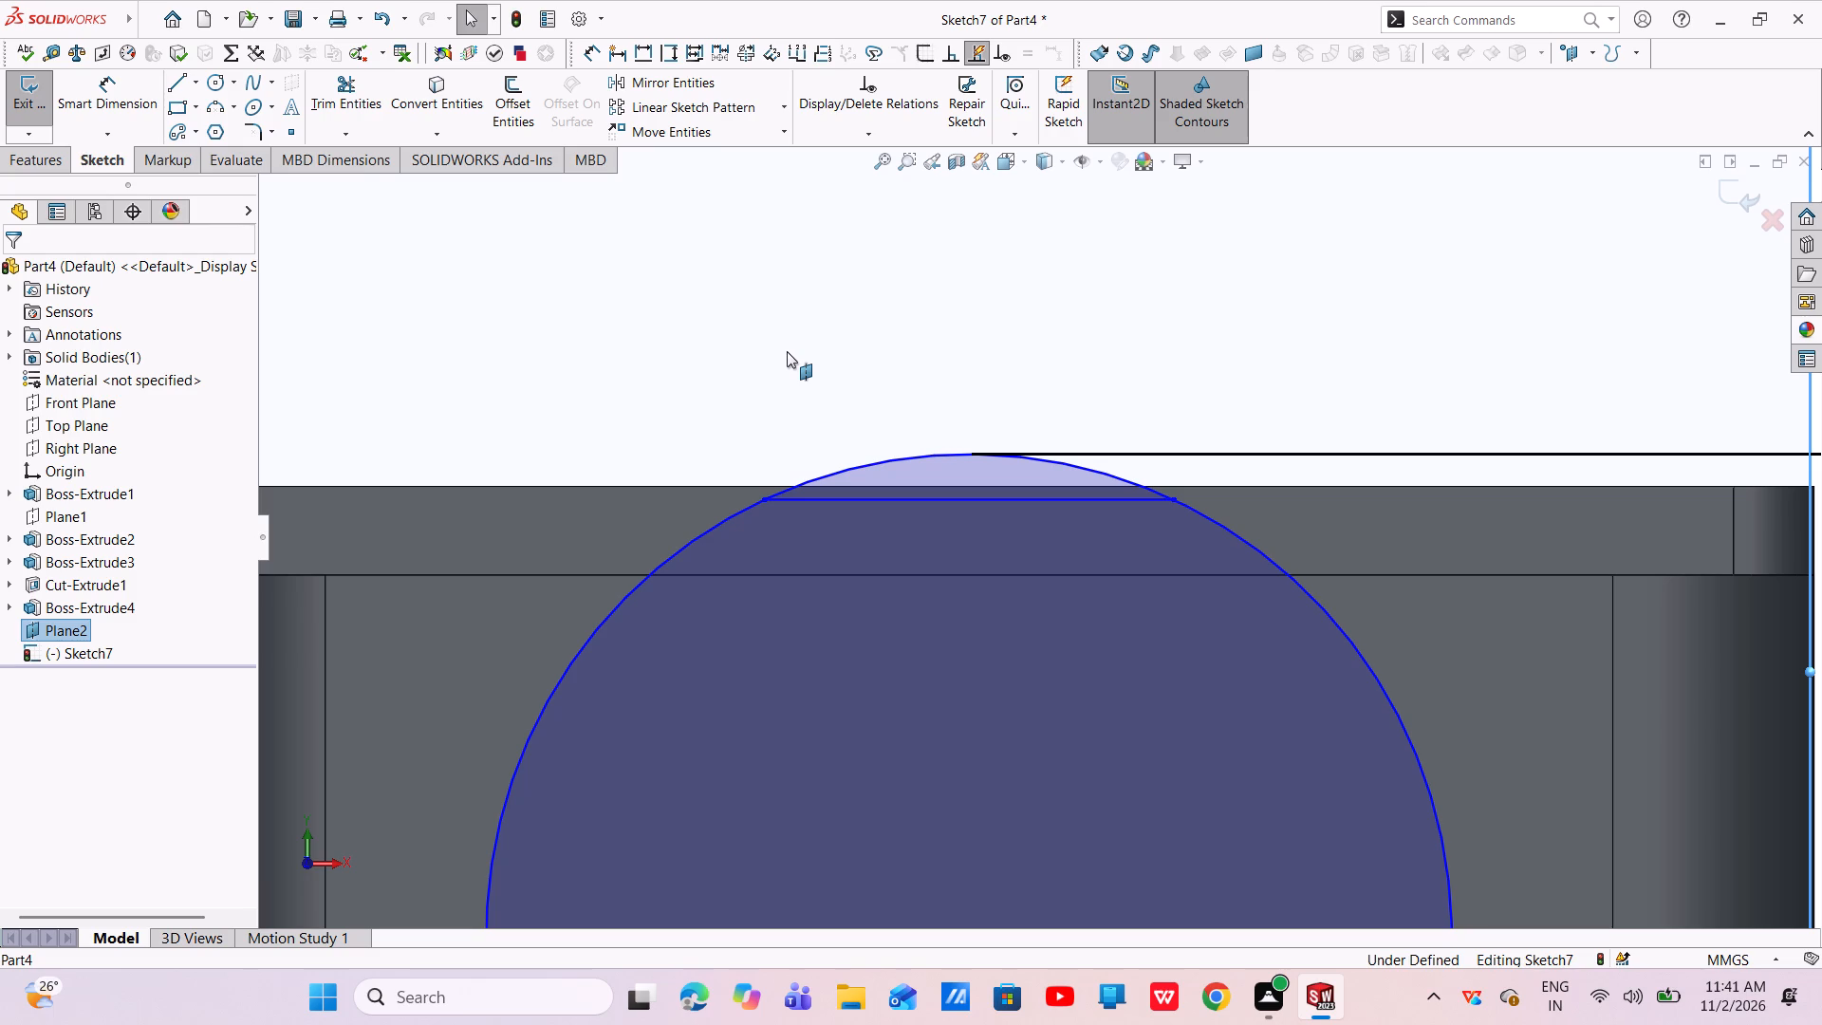
scroll(917, 501, "down", 1)
scroll(917, 501, "up", 1)
scroll(917, 501, "down", 5)
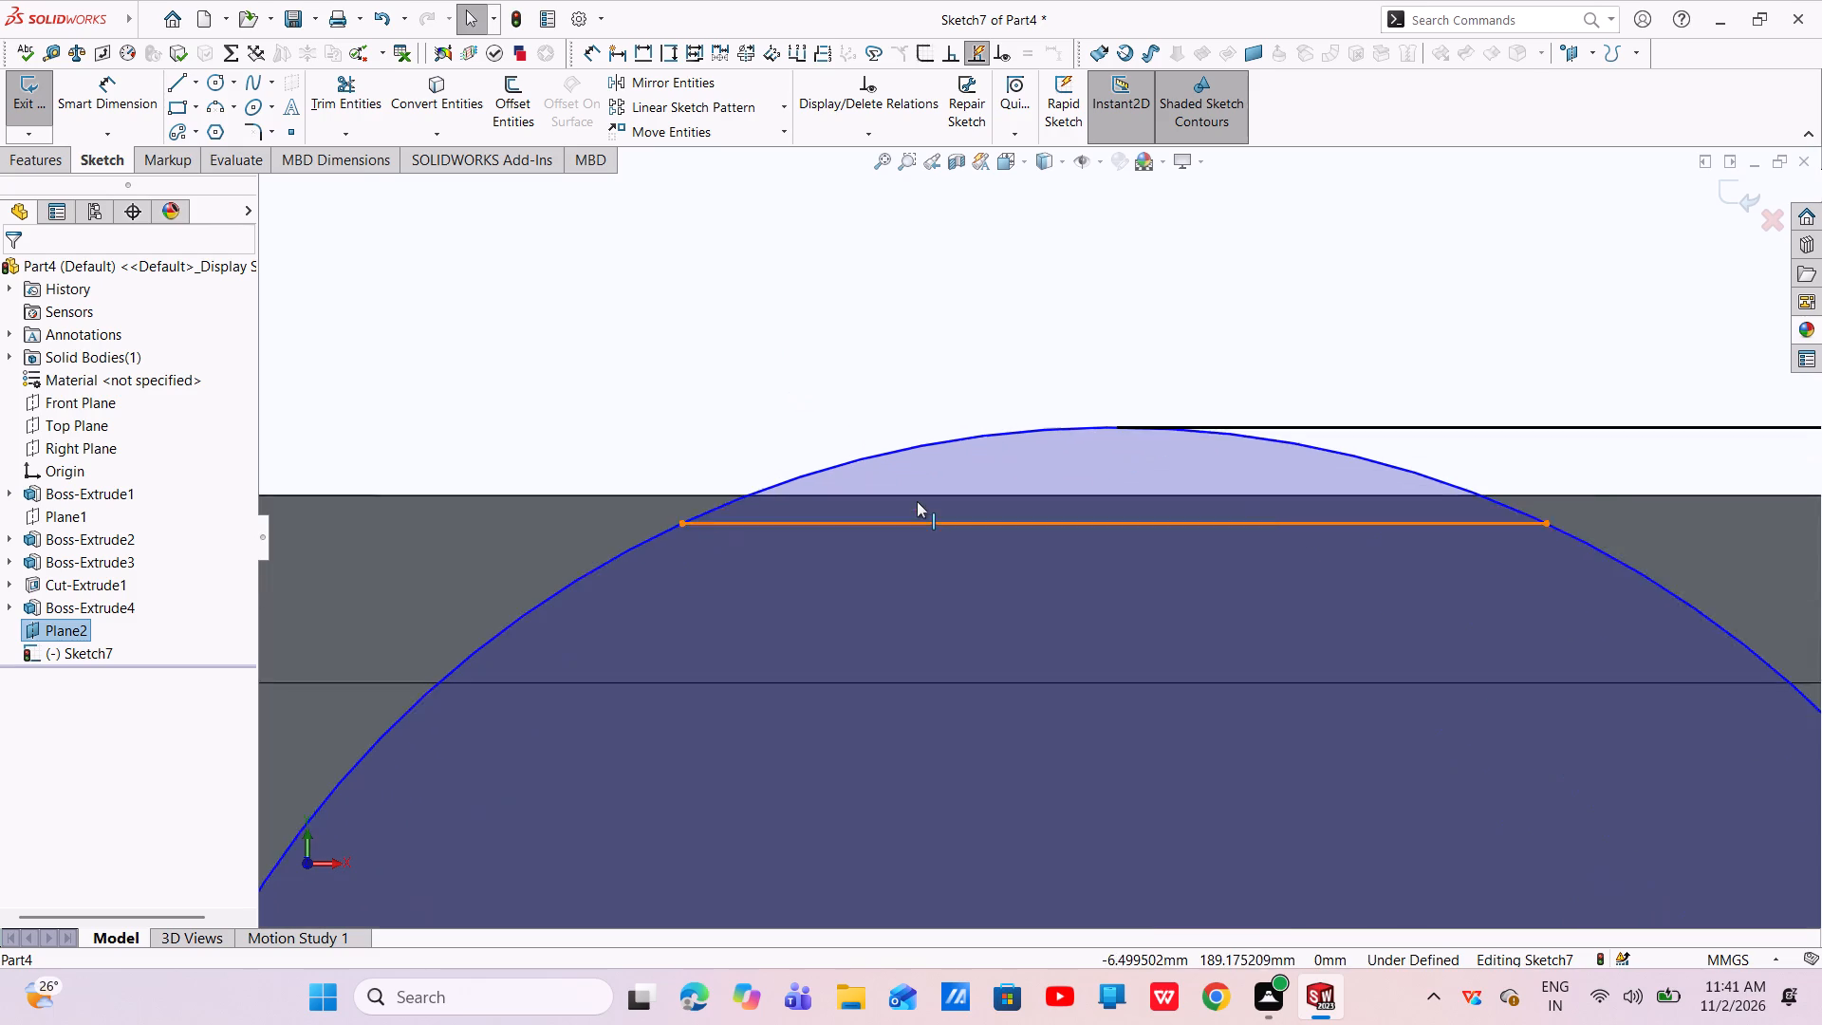
left_click(136, 76)
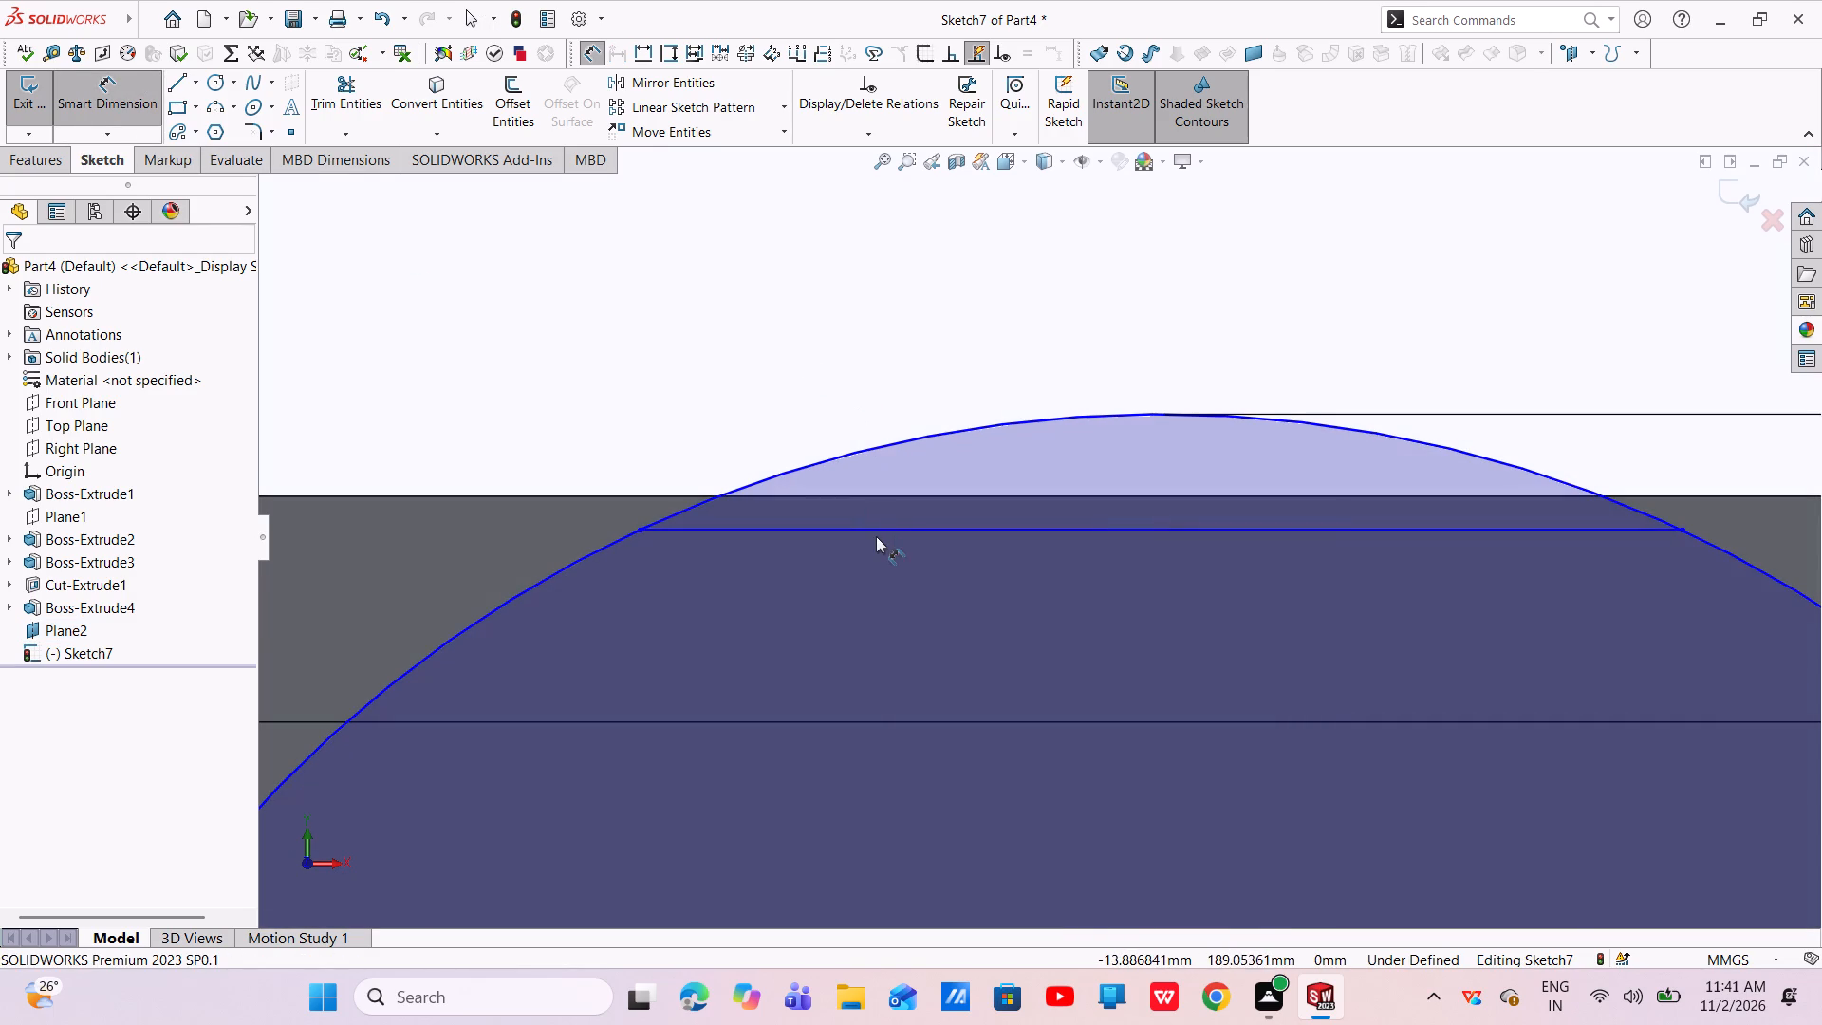
left_click(873, 530)
left_click(840, 498)
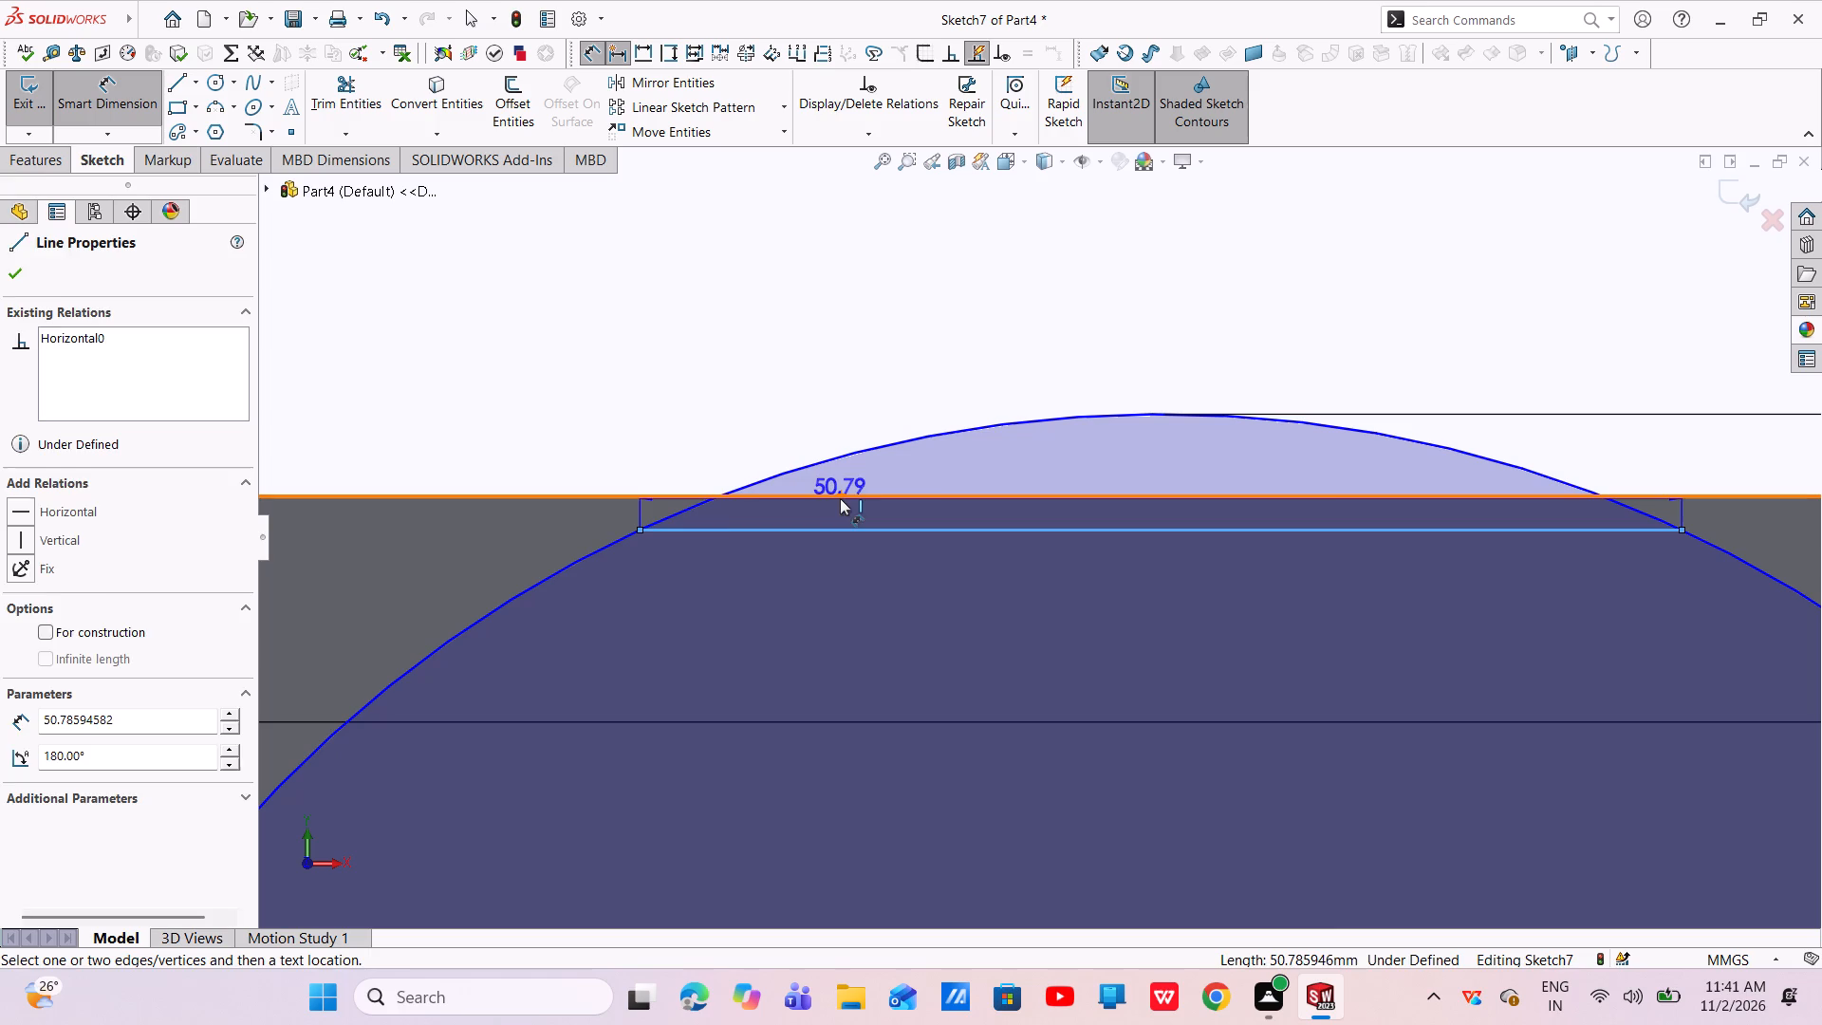
left_click(659, 460)
key("BackSpace")
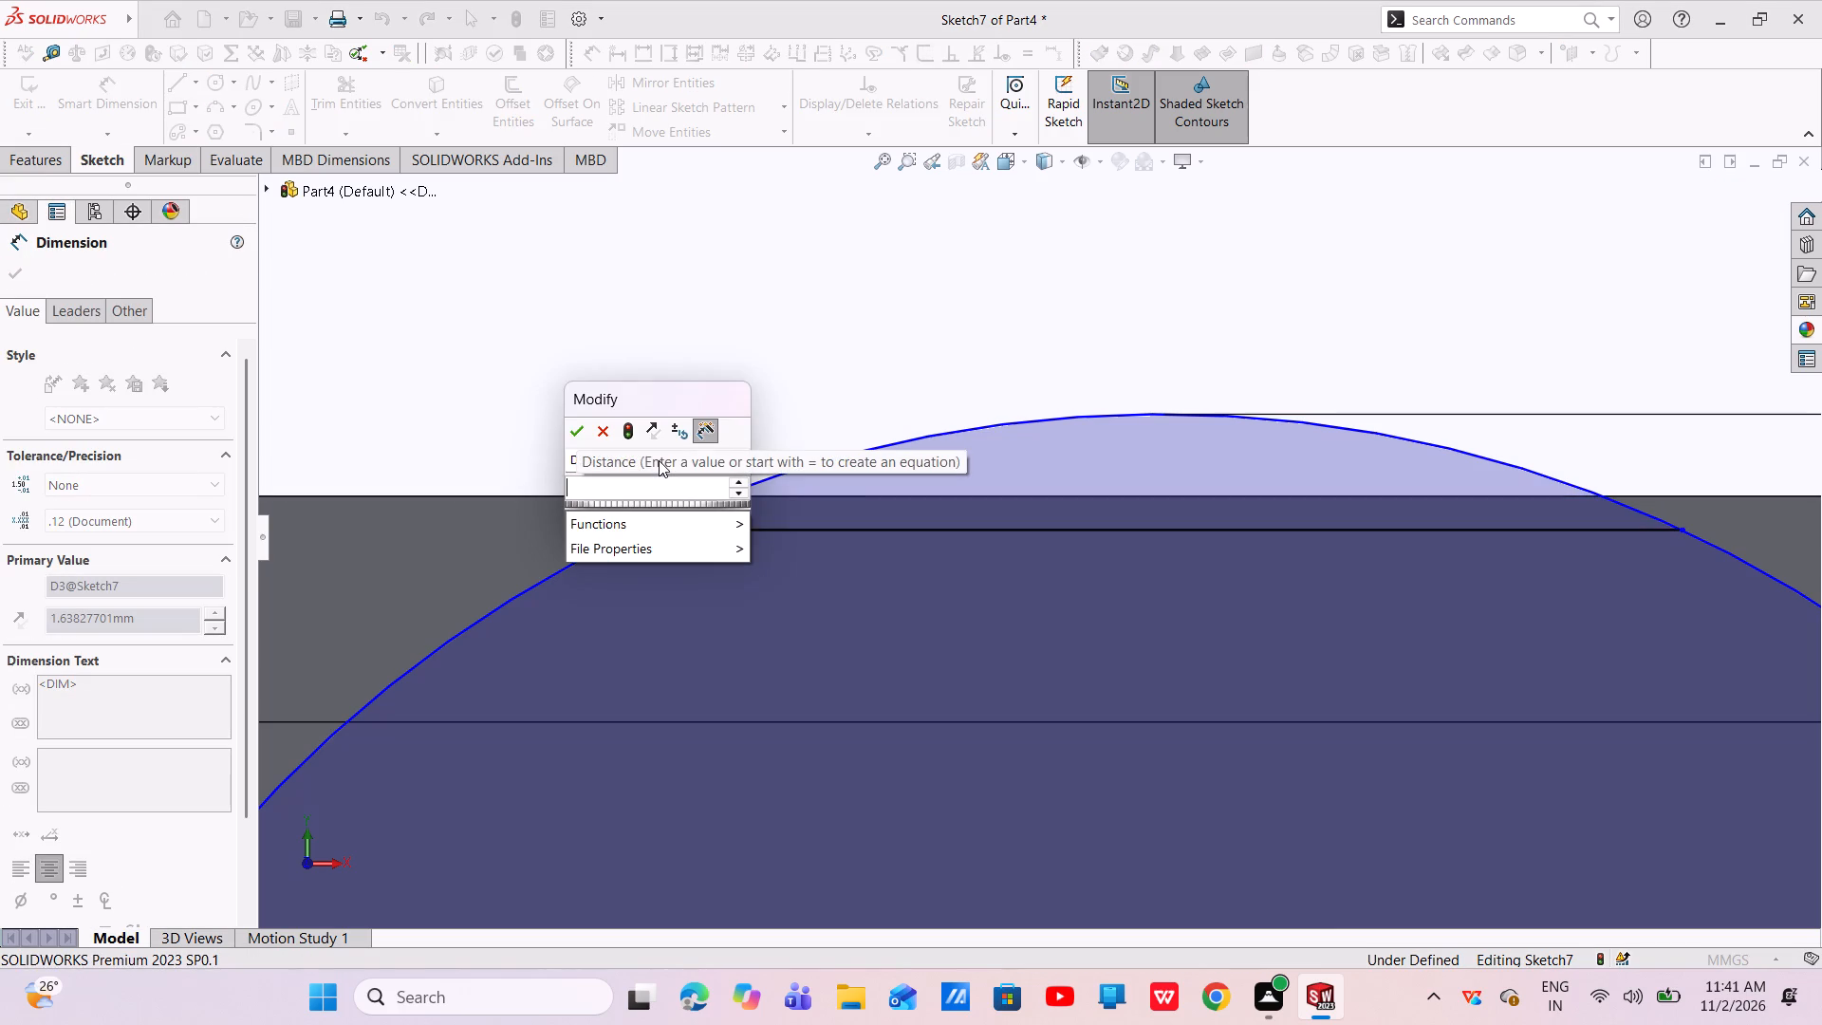
key("1")
key("Return")
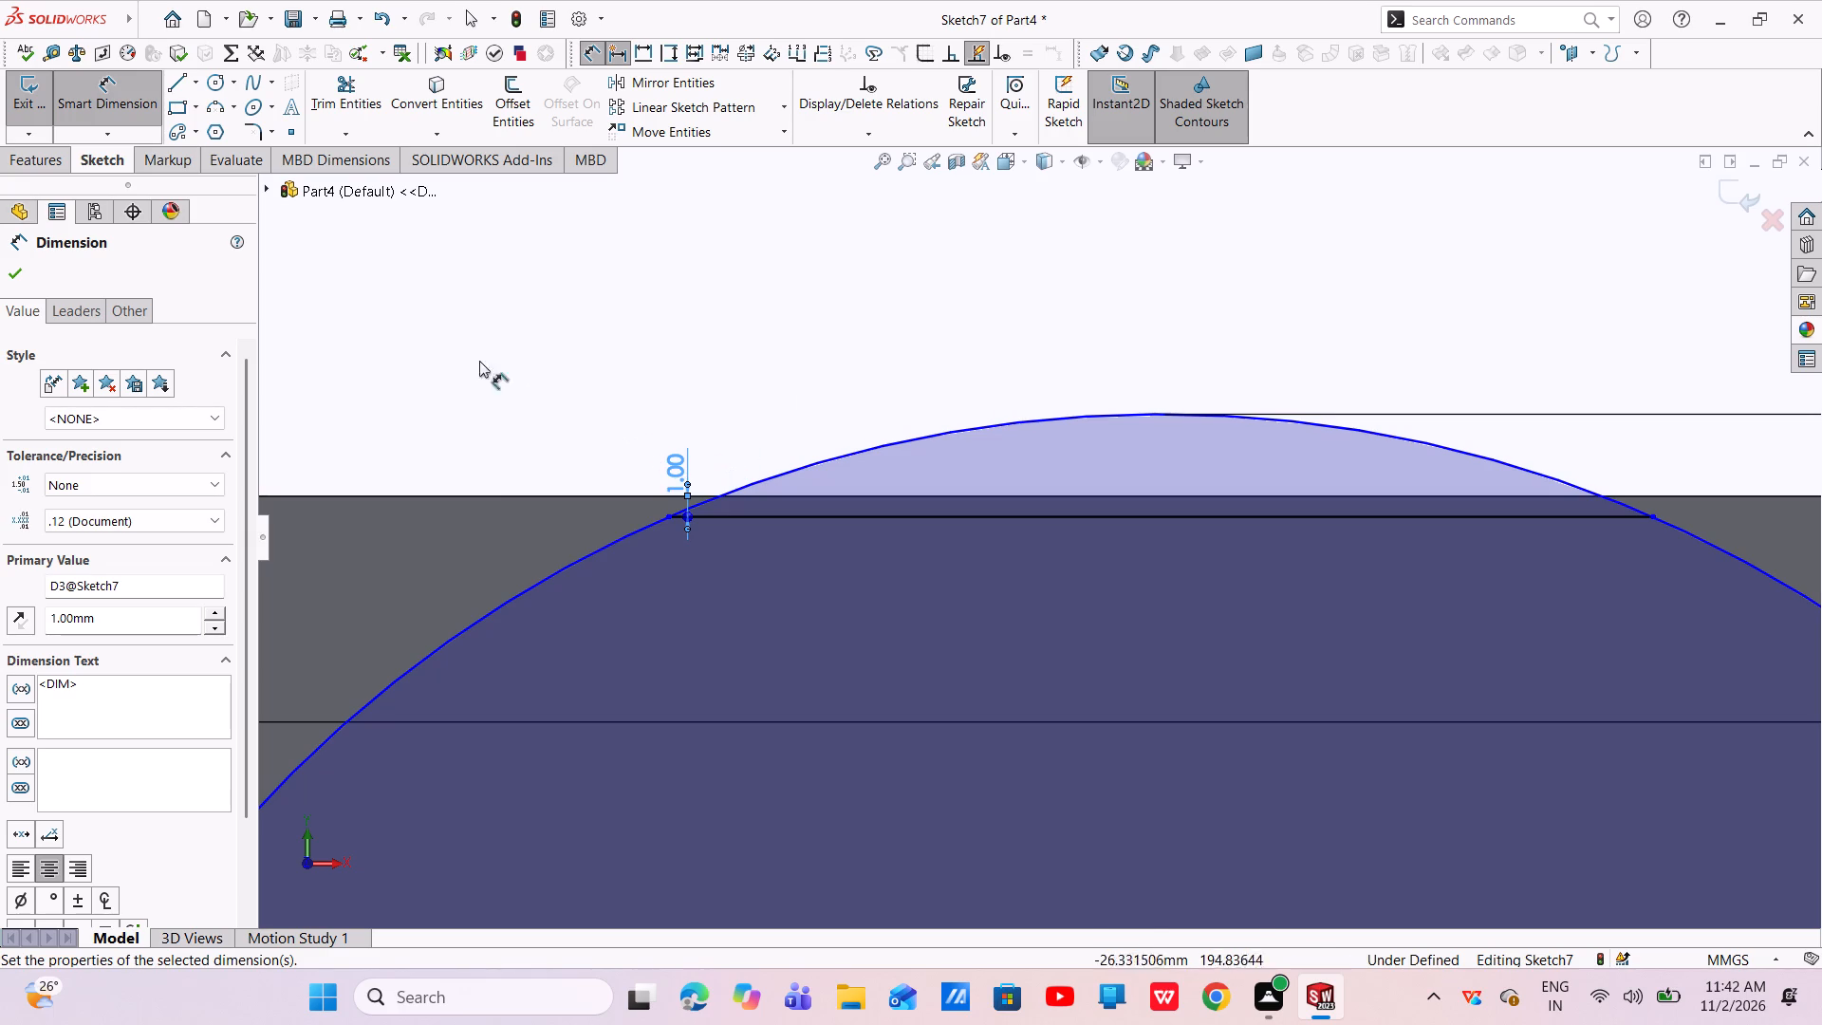
left_click(26, 268)
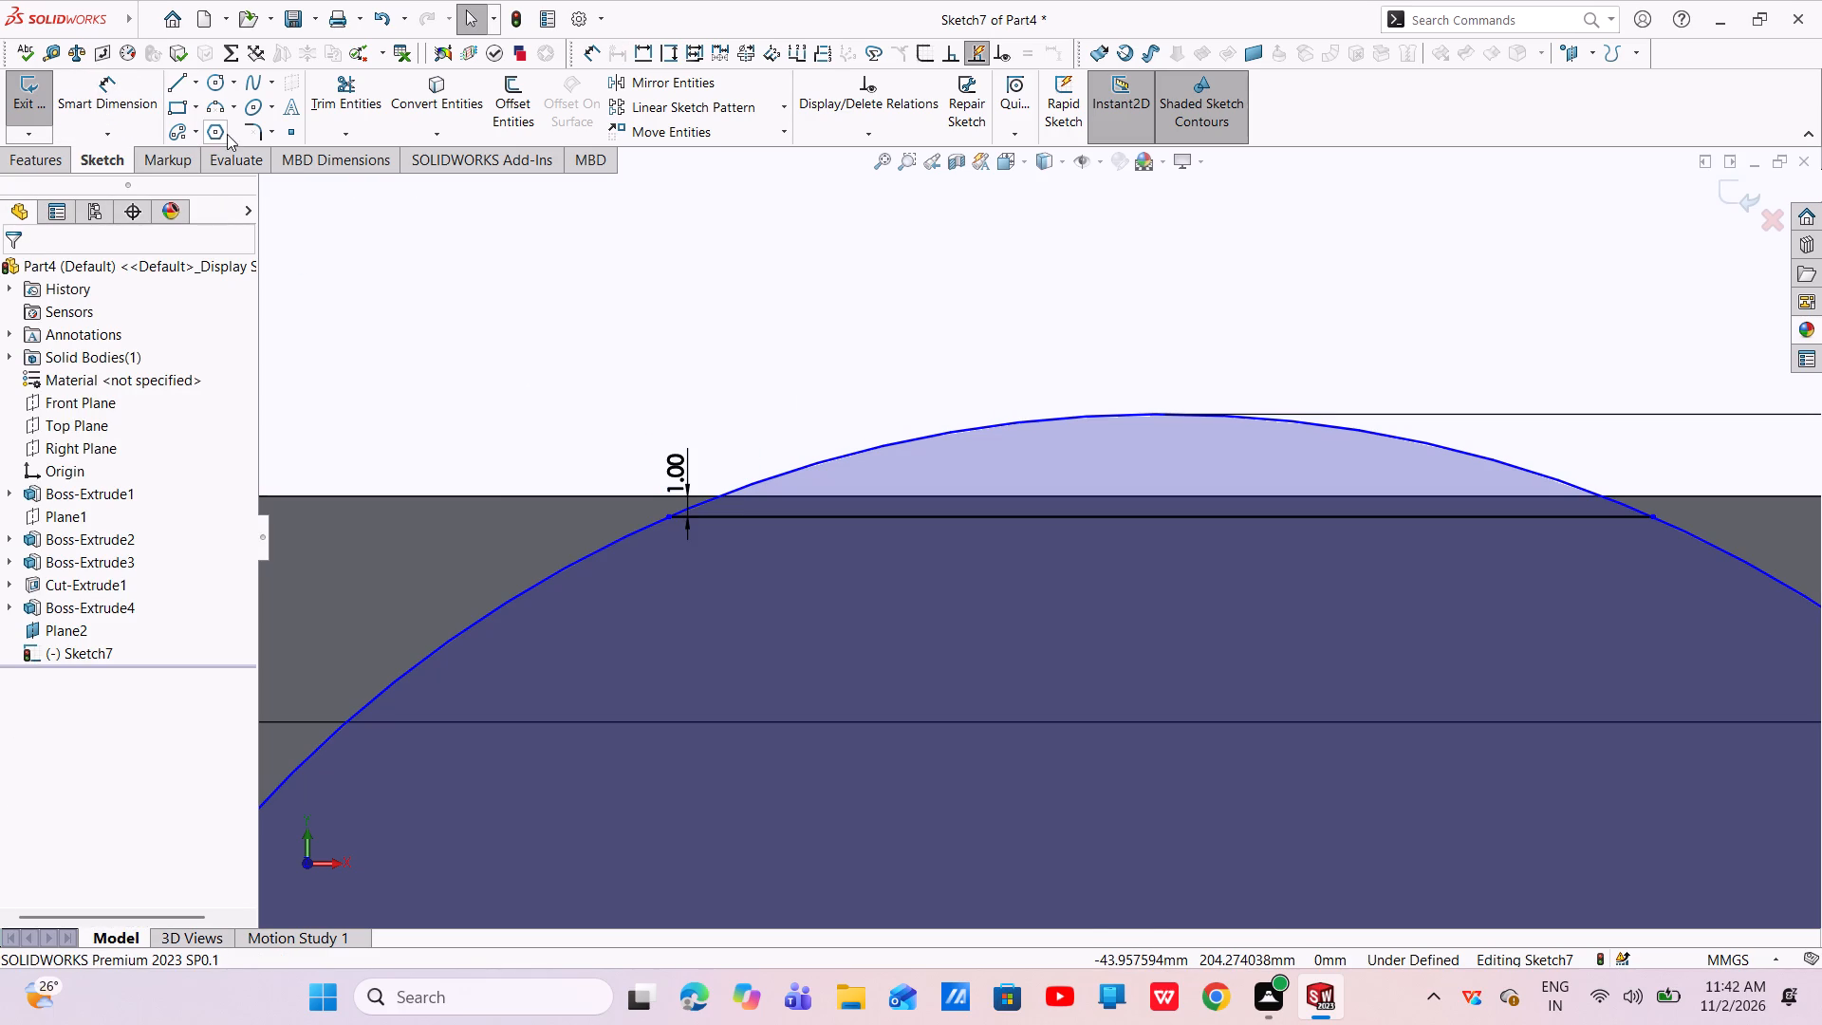
Trim the circle's arc above the chord, keeping the trimmed part as construction geometry.
left_click(342, 95)
left_click_drag(960, 391, 1005, 434)
scroll(1206, 451, "up", 3)
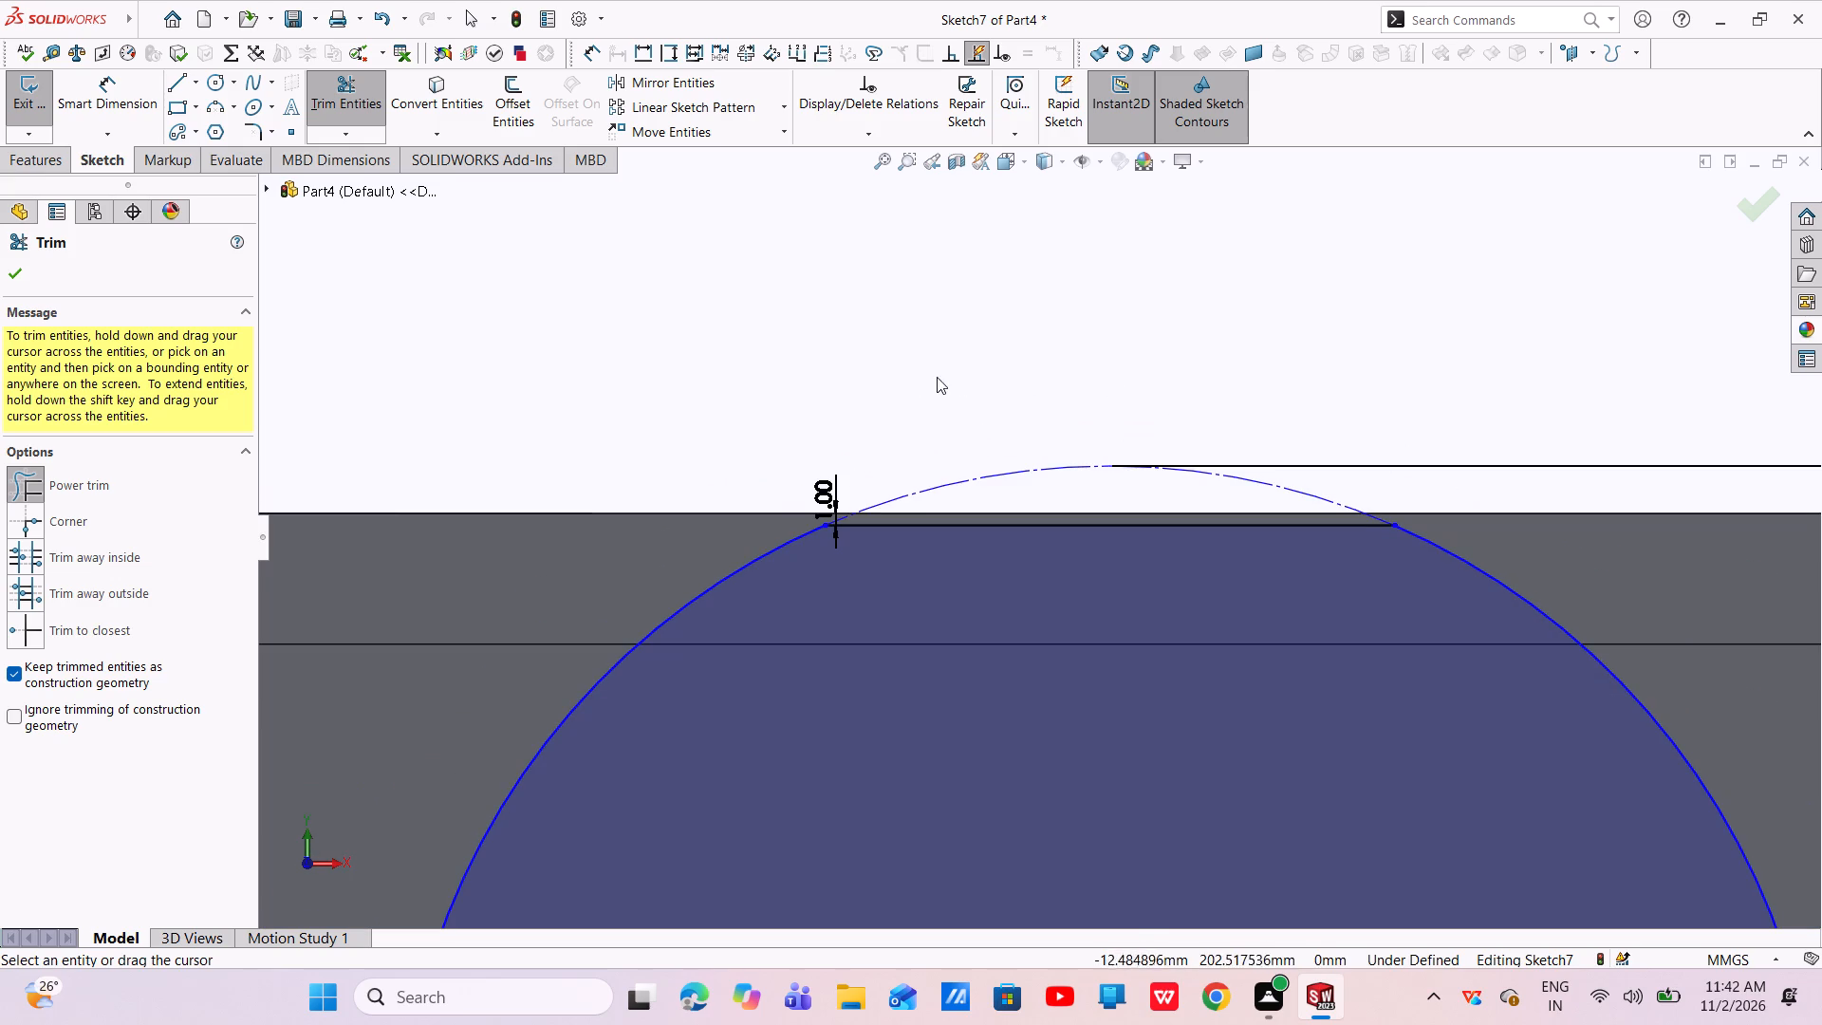
left_click_drag(975, 439, 1106, 446)
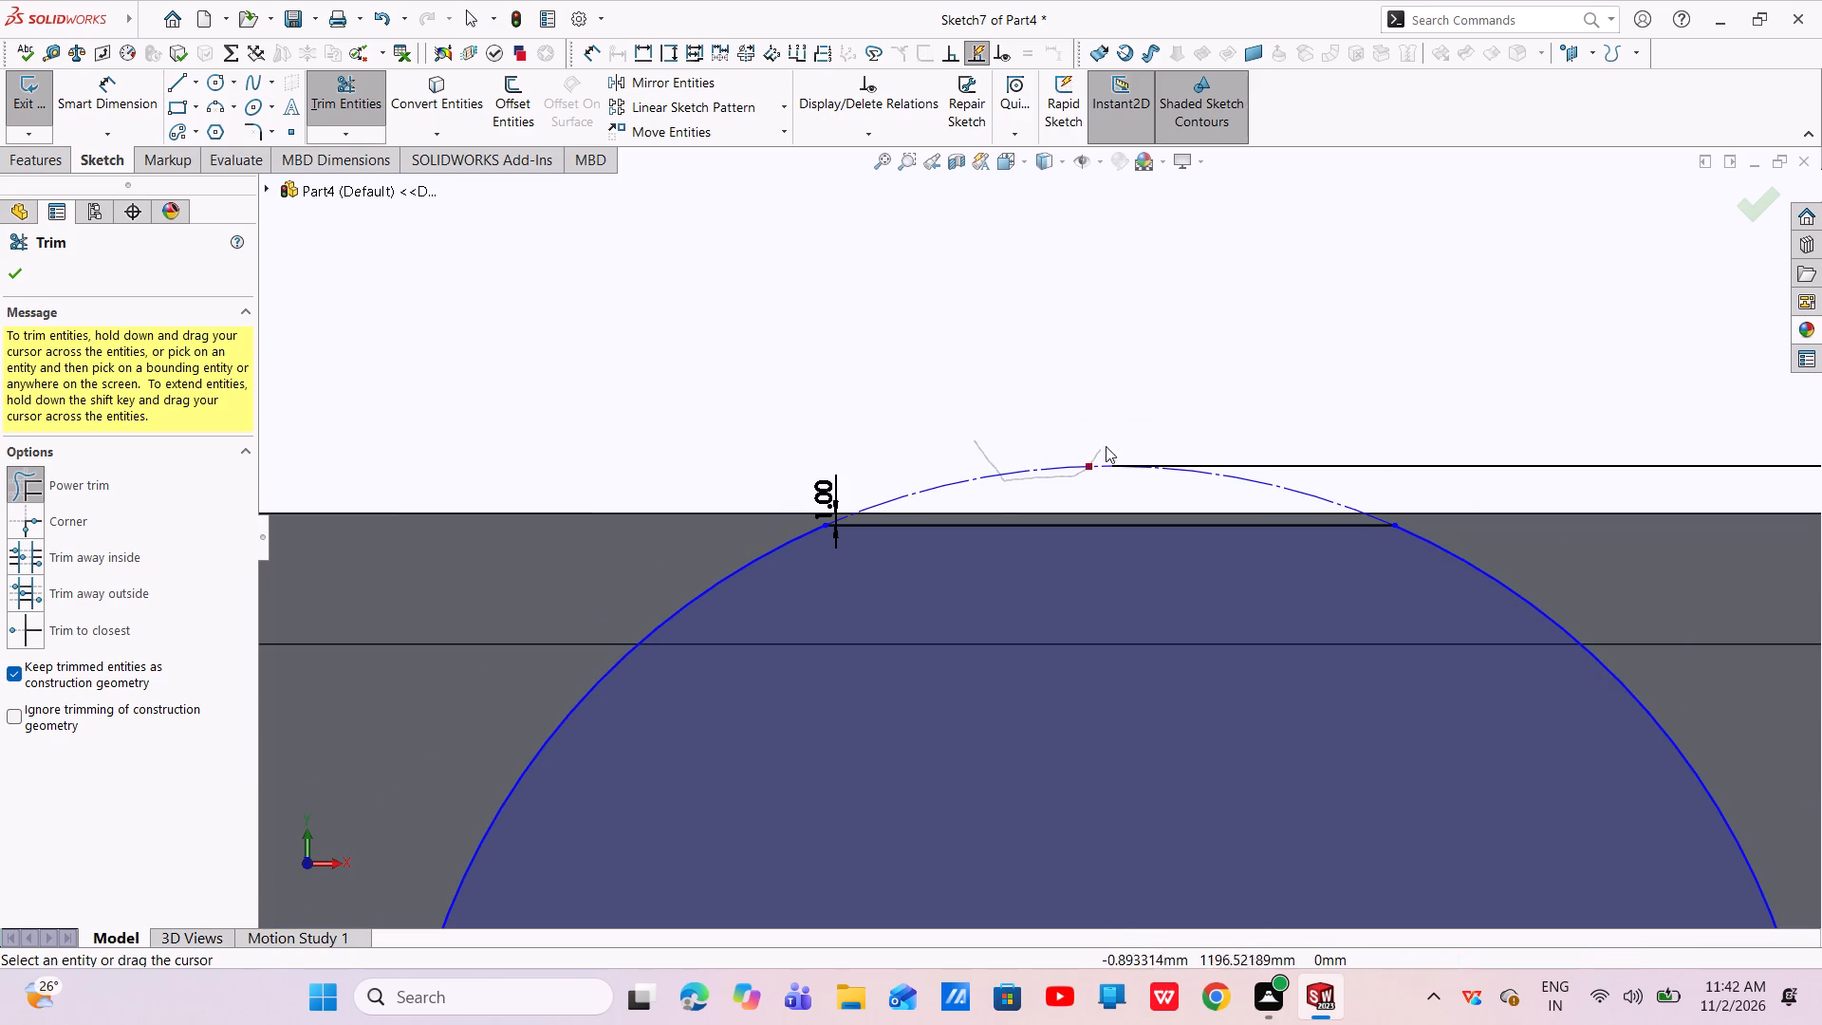
left_click_drag(1106, 446, 1275, 459)
left_click(13, 280)
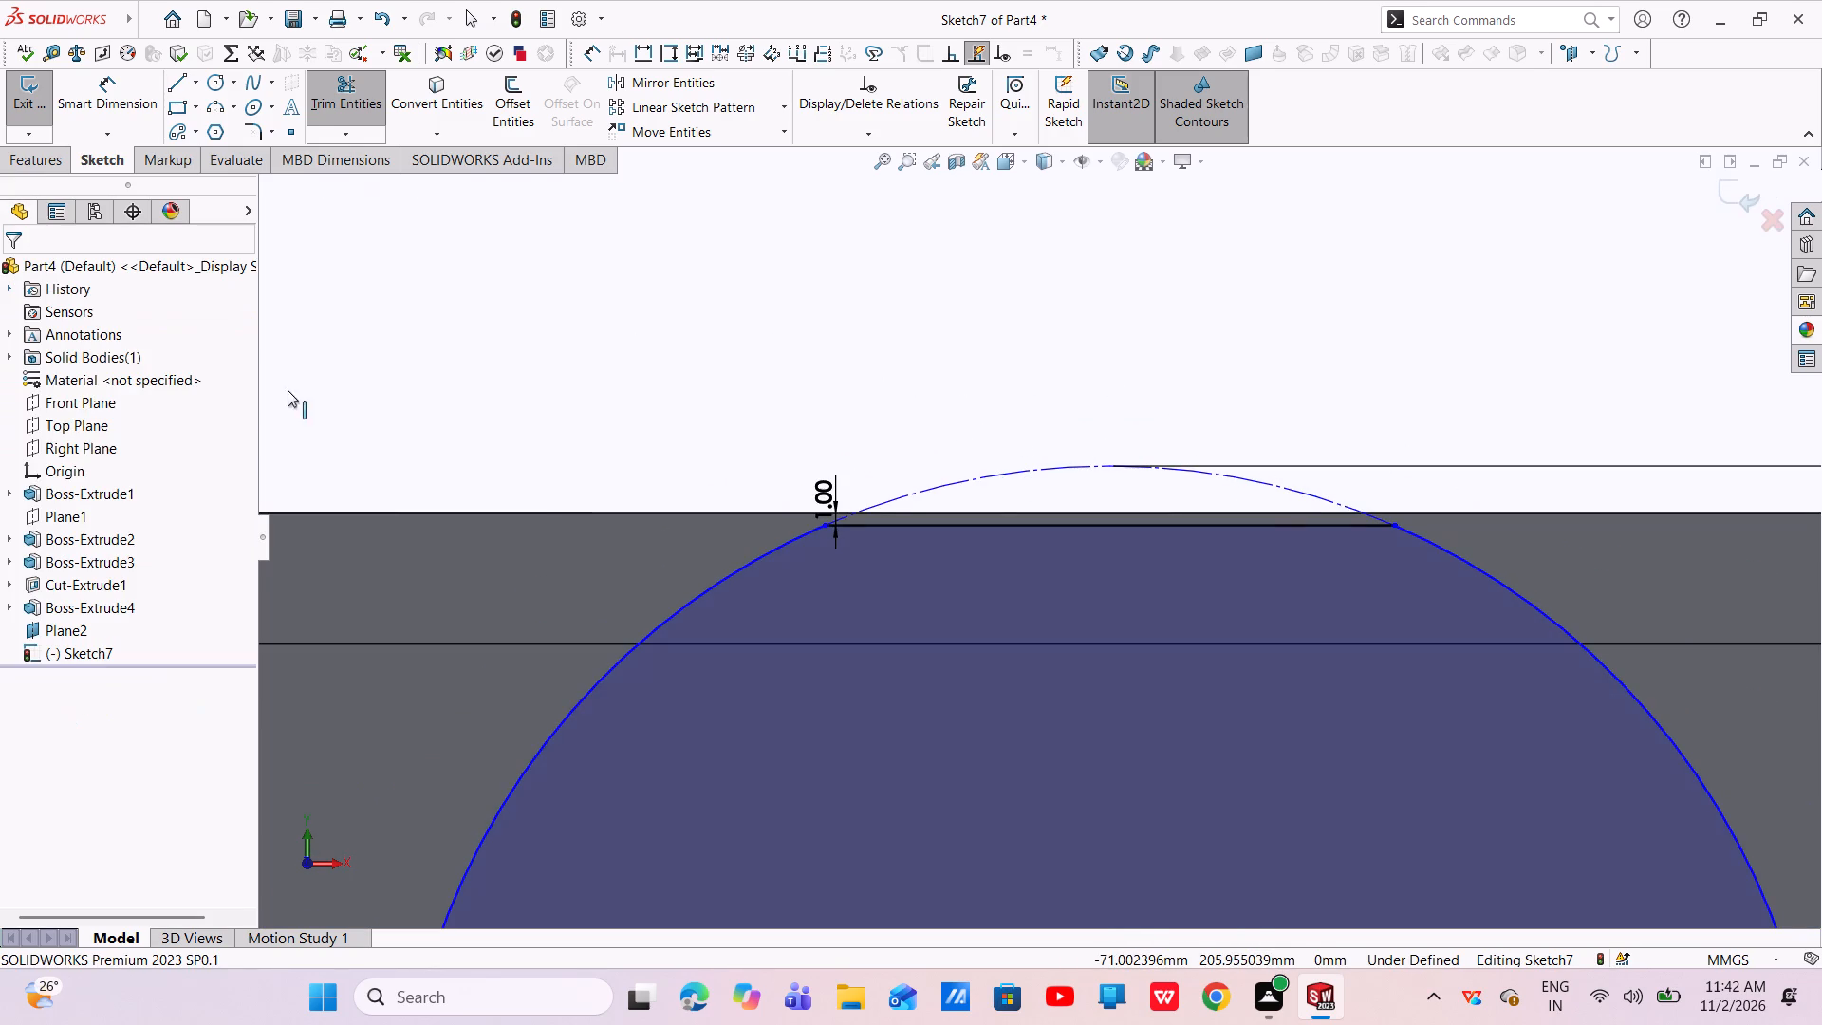
Delete the construction arc above the chord.
left_click(1024, 467)
right_click(1024, 467)
left_click(1092, 771)
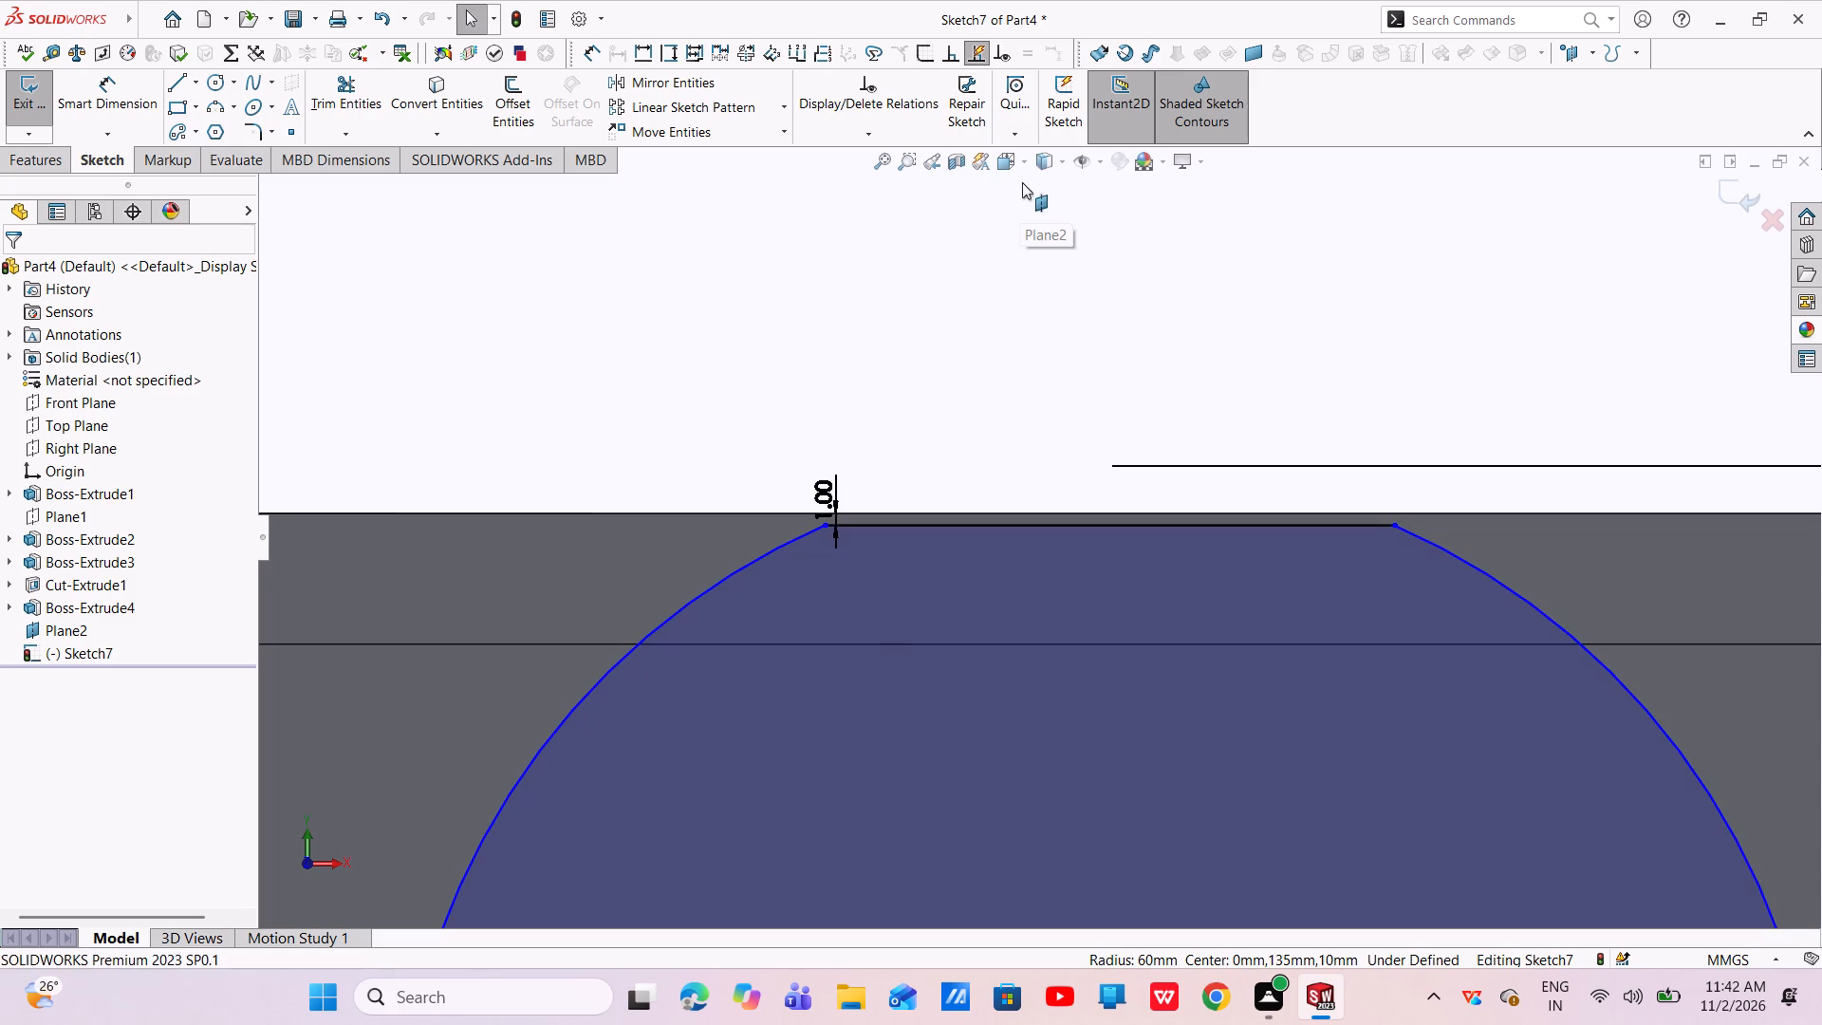
Extrude the flat-topped circle as a boss in the reversed direction towards the column, with the Up To Next end condition and merged result.
left_click(1021, 164)
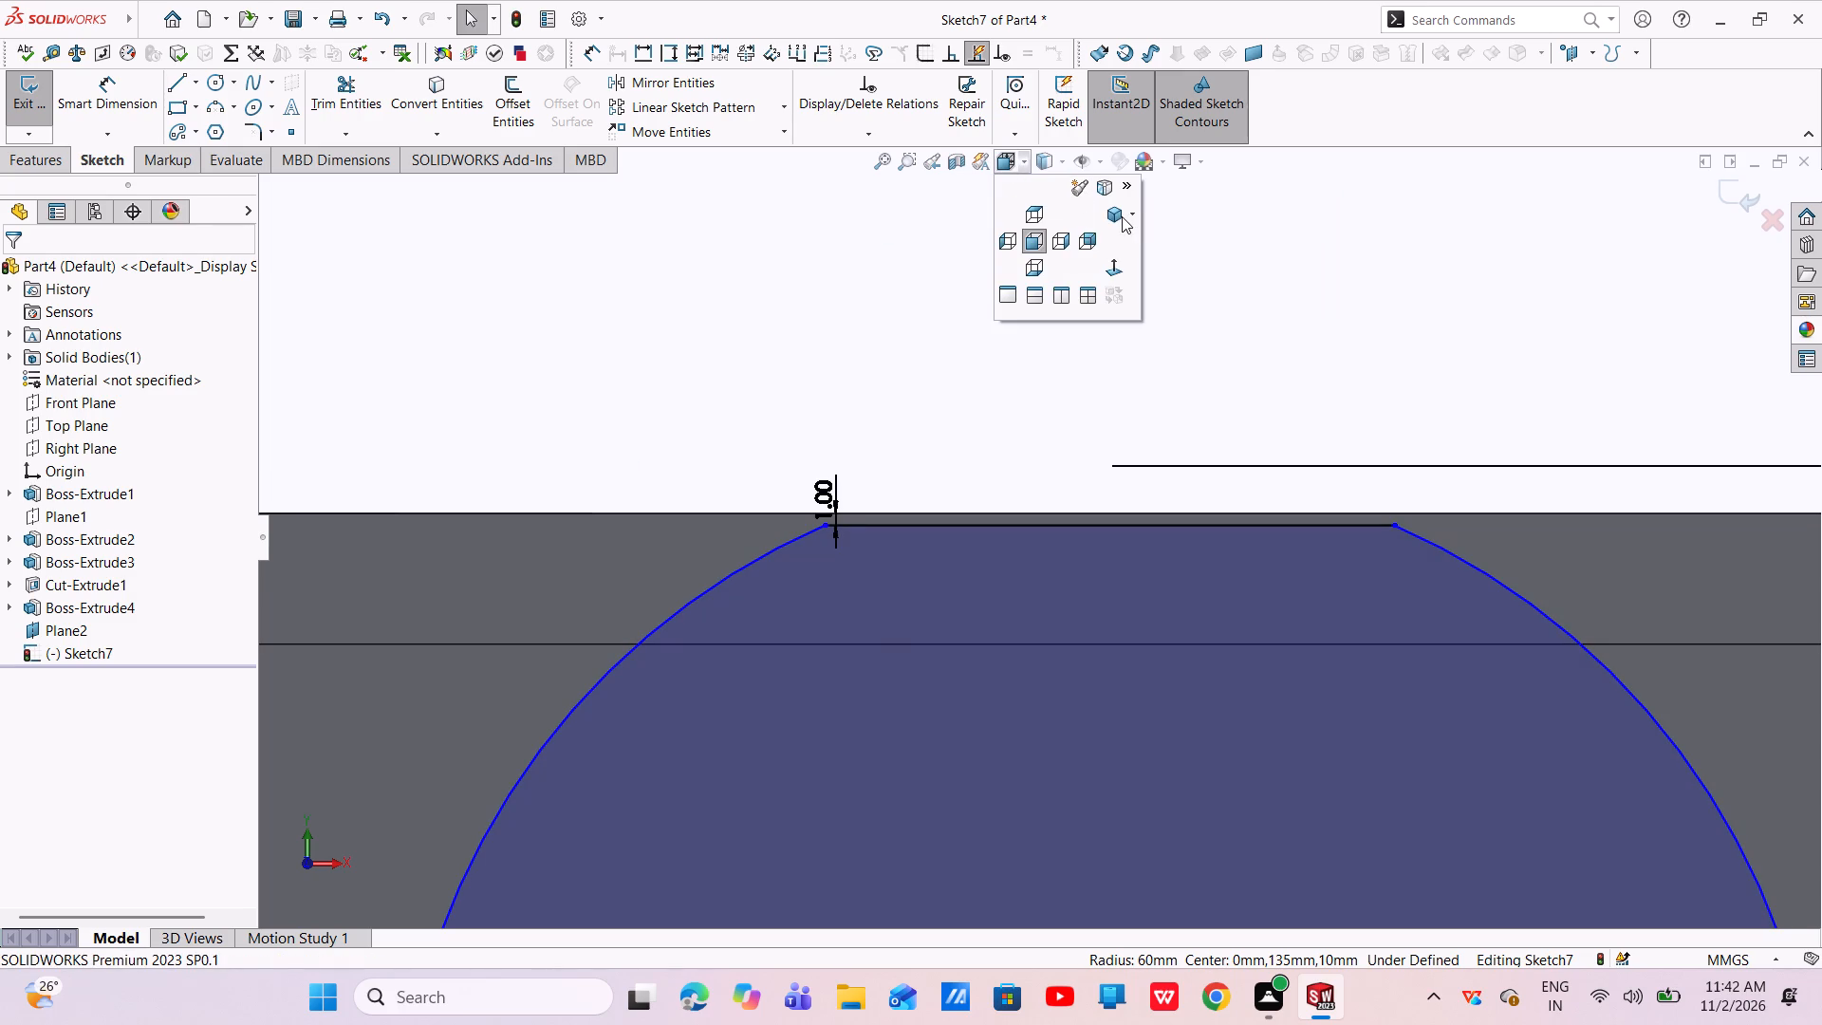
left_click(1122, 216)
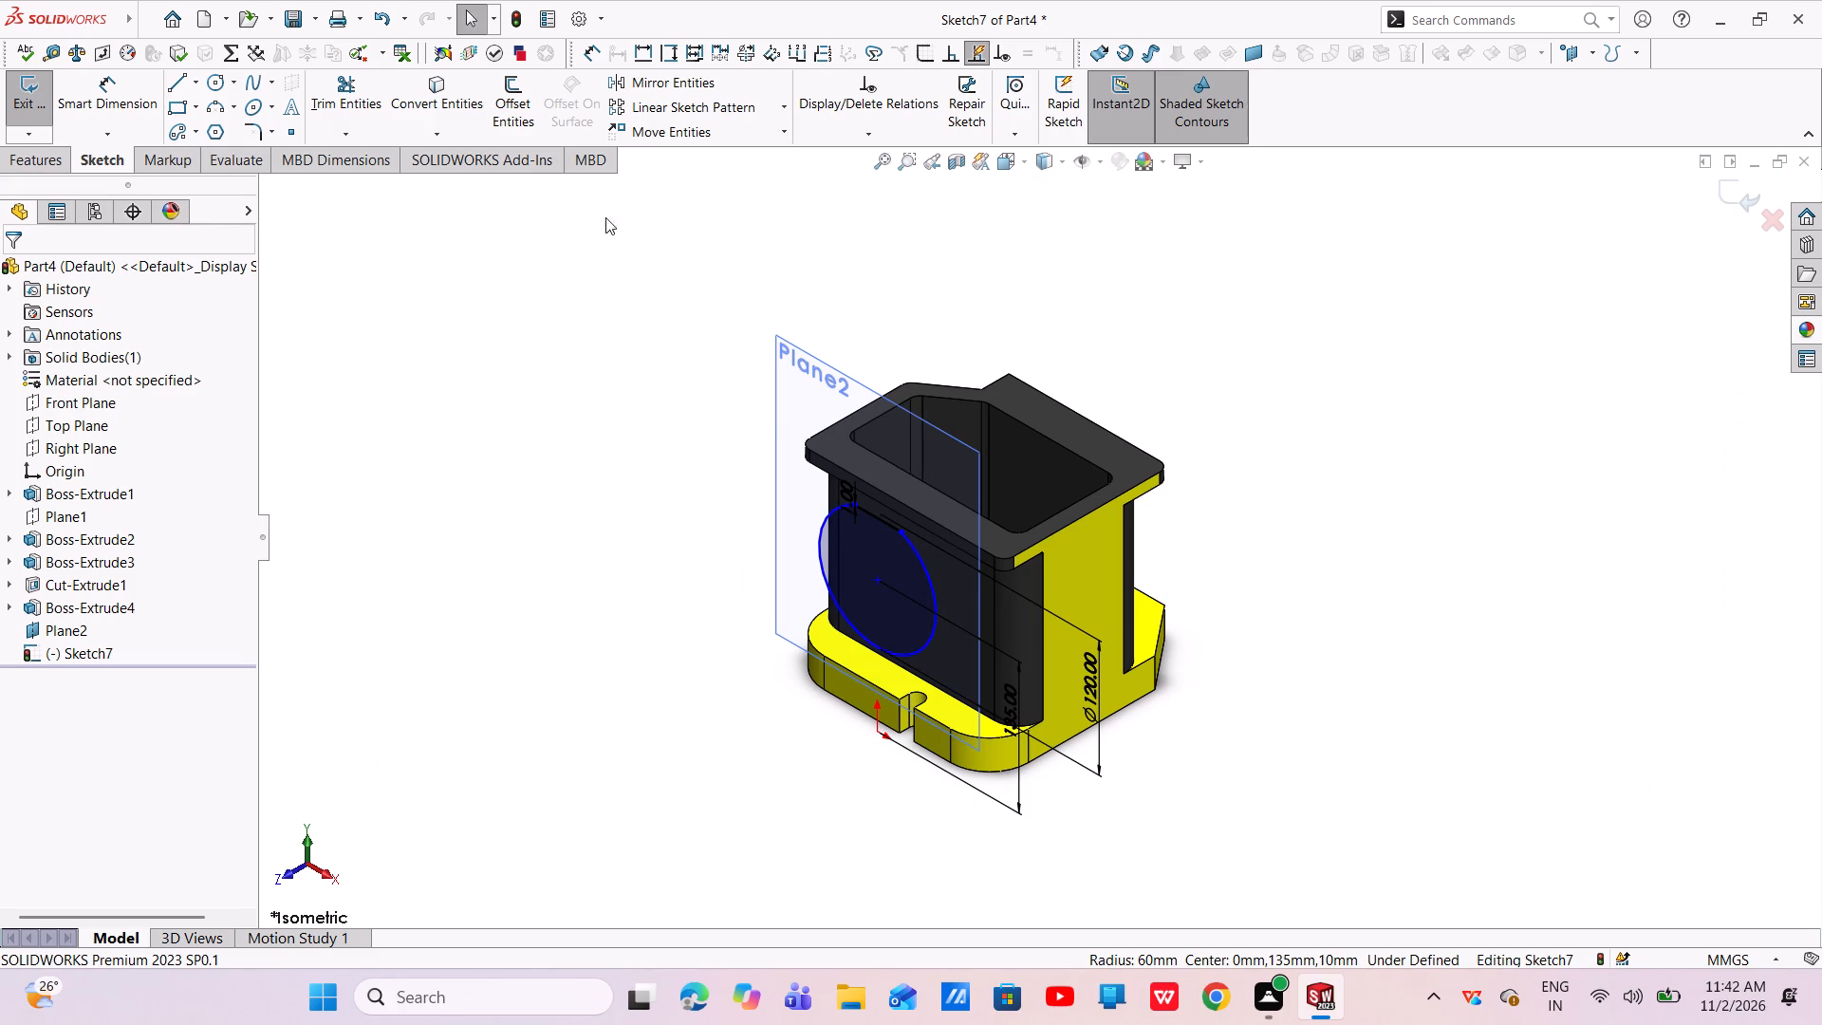
left_click(57, 158)
left_click(55, 112)
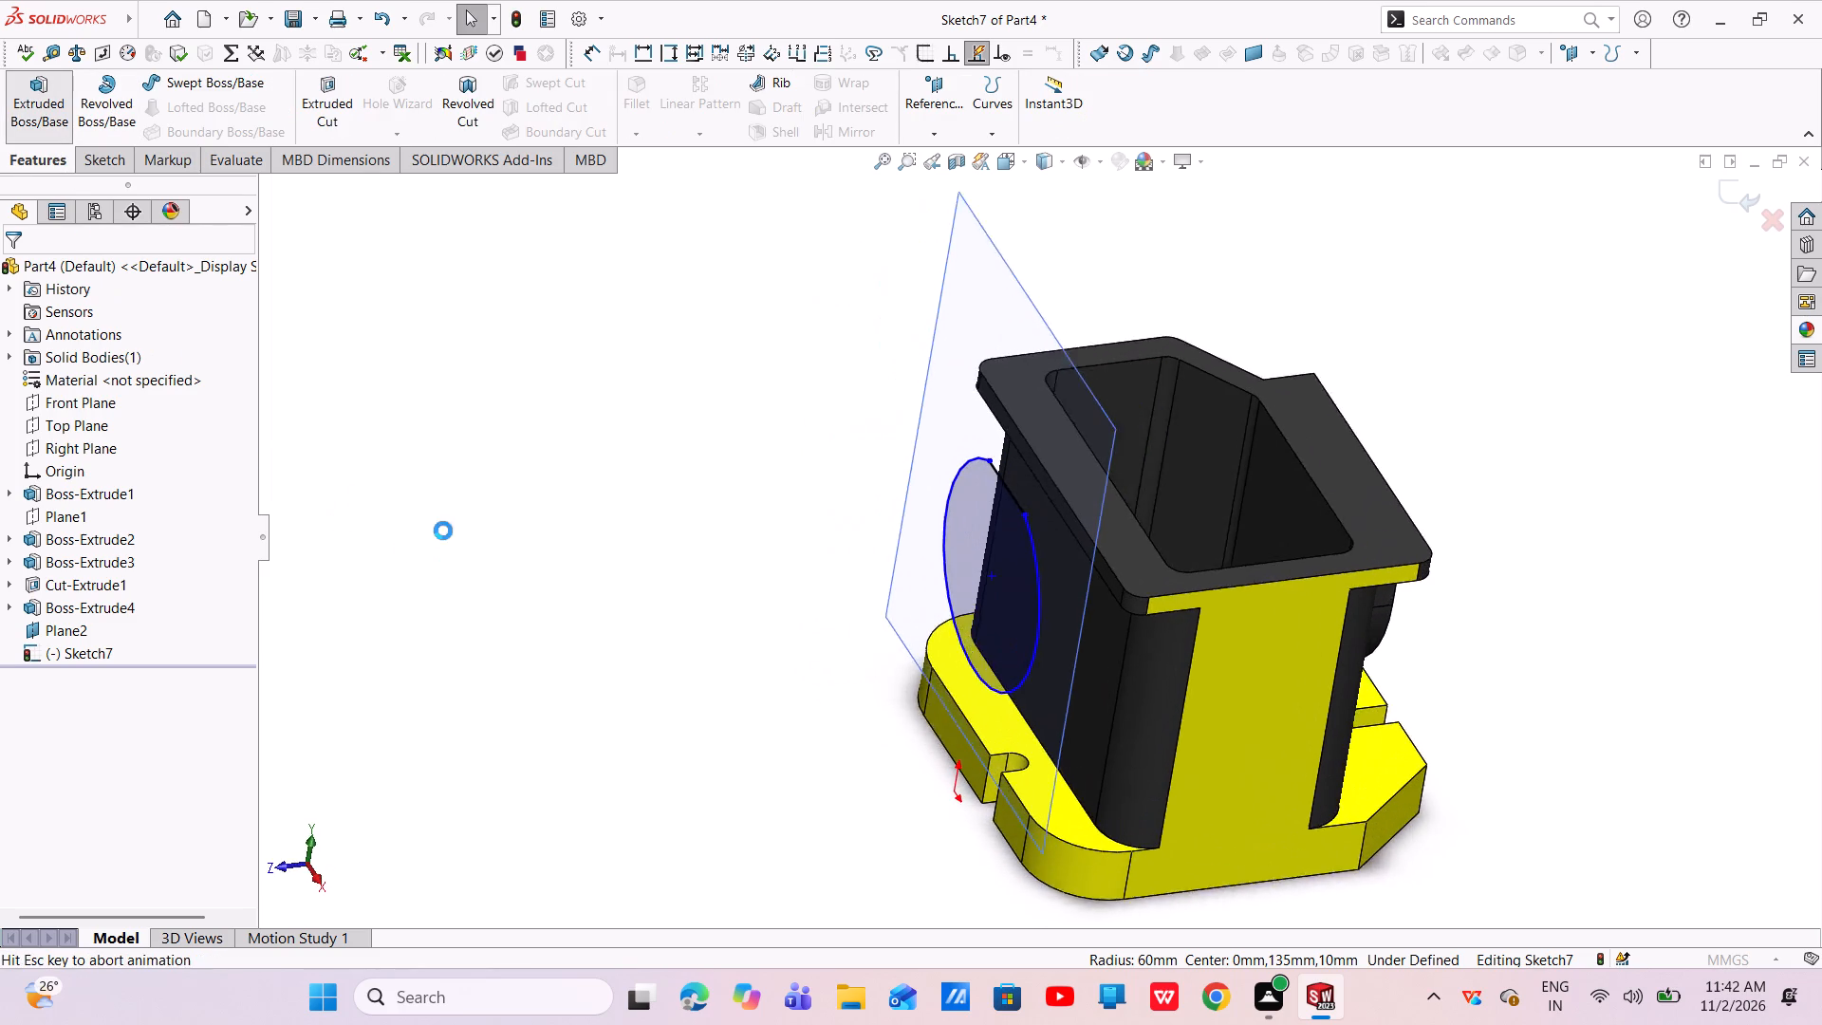
left_click(177, 403)
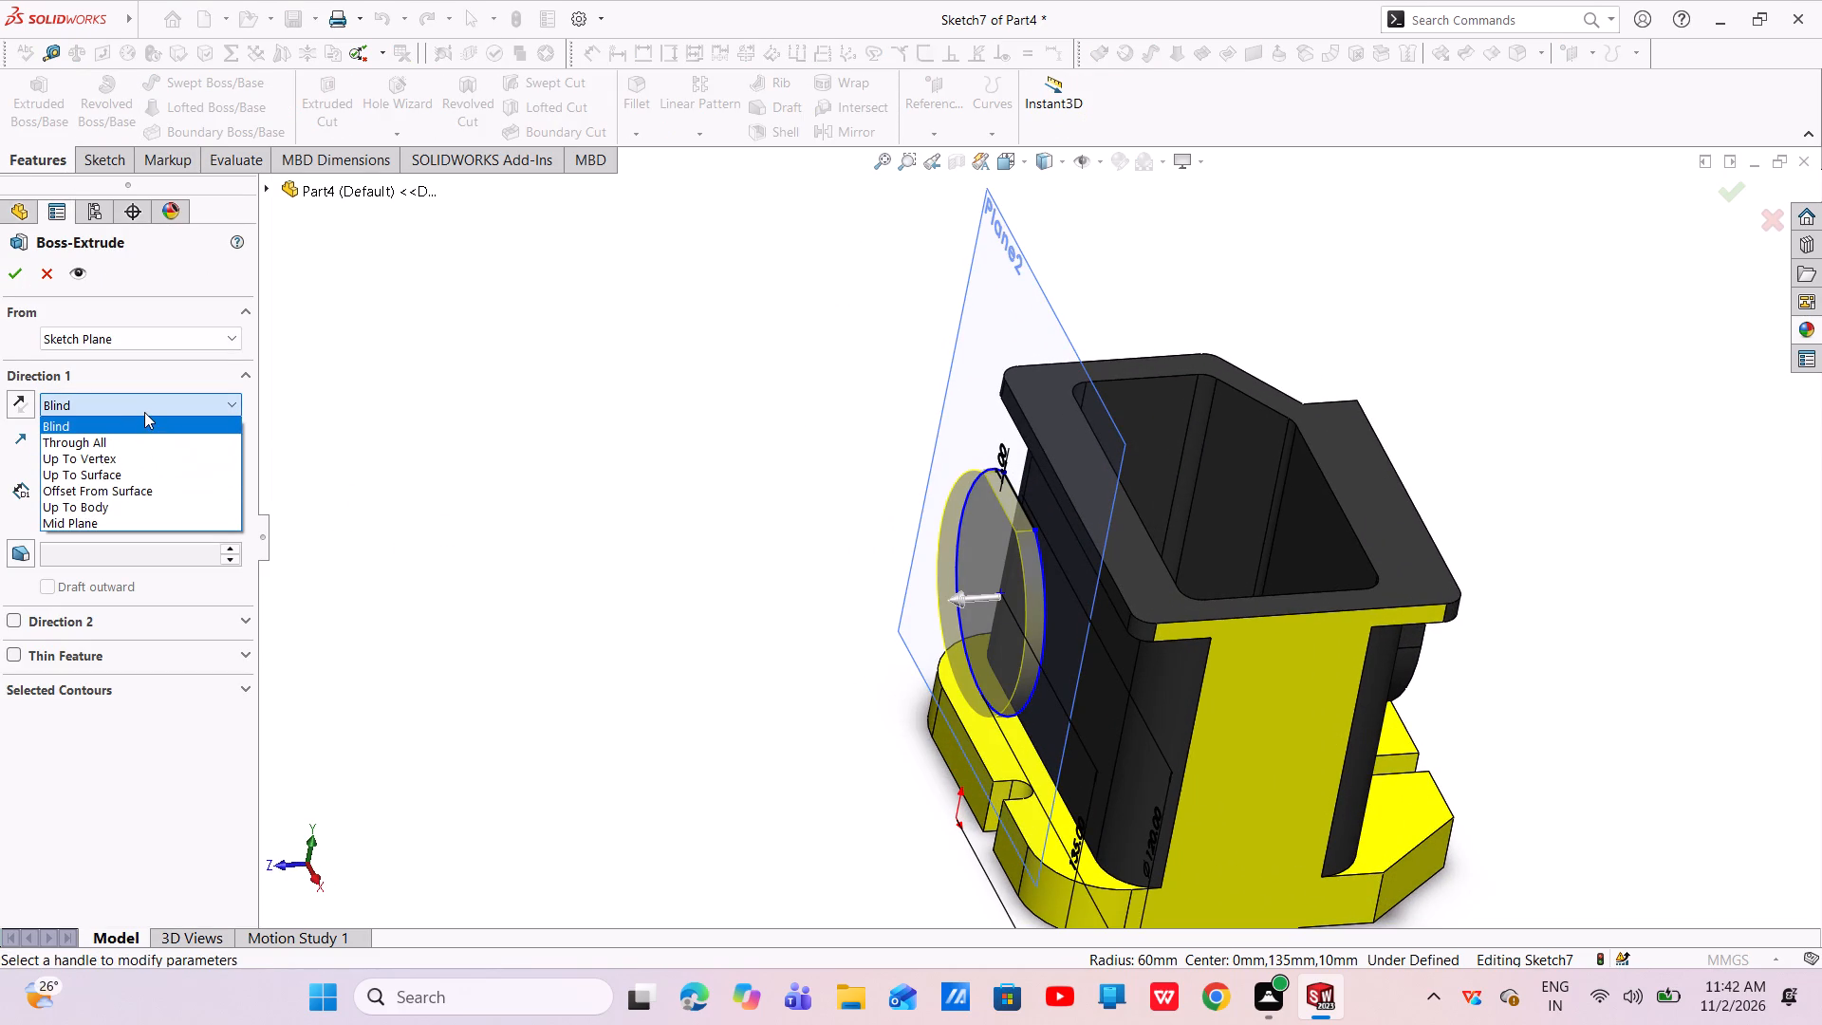
left_click(18, 405)
left_click(18, 405)
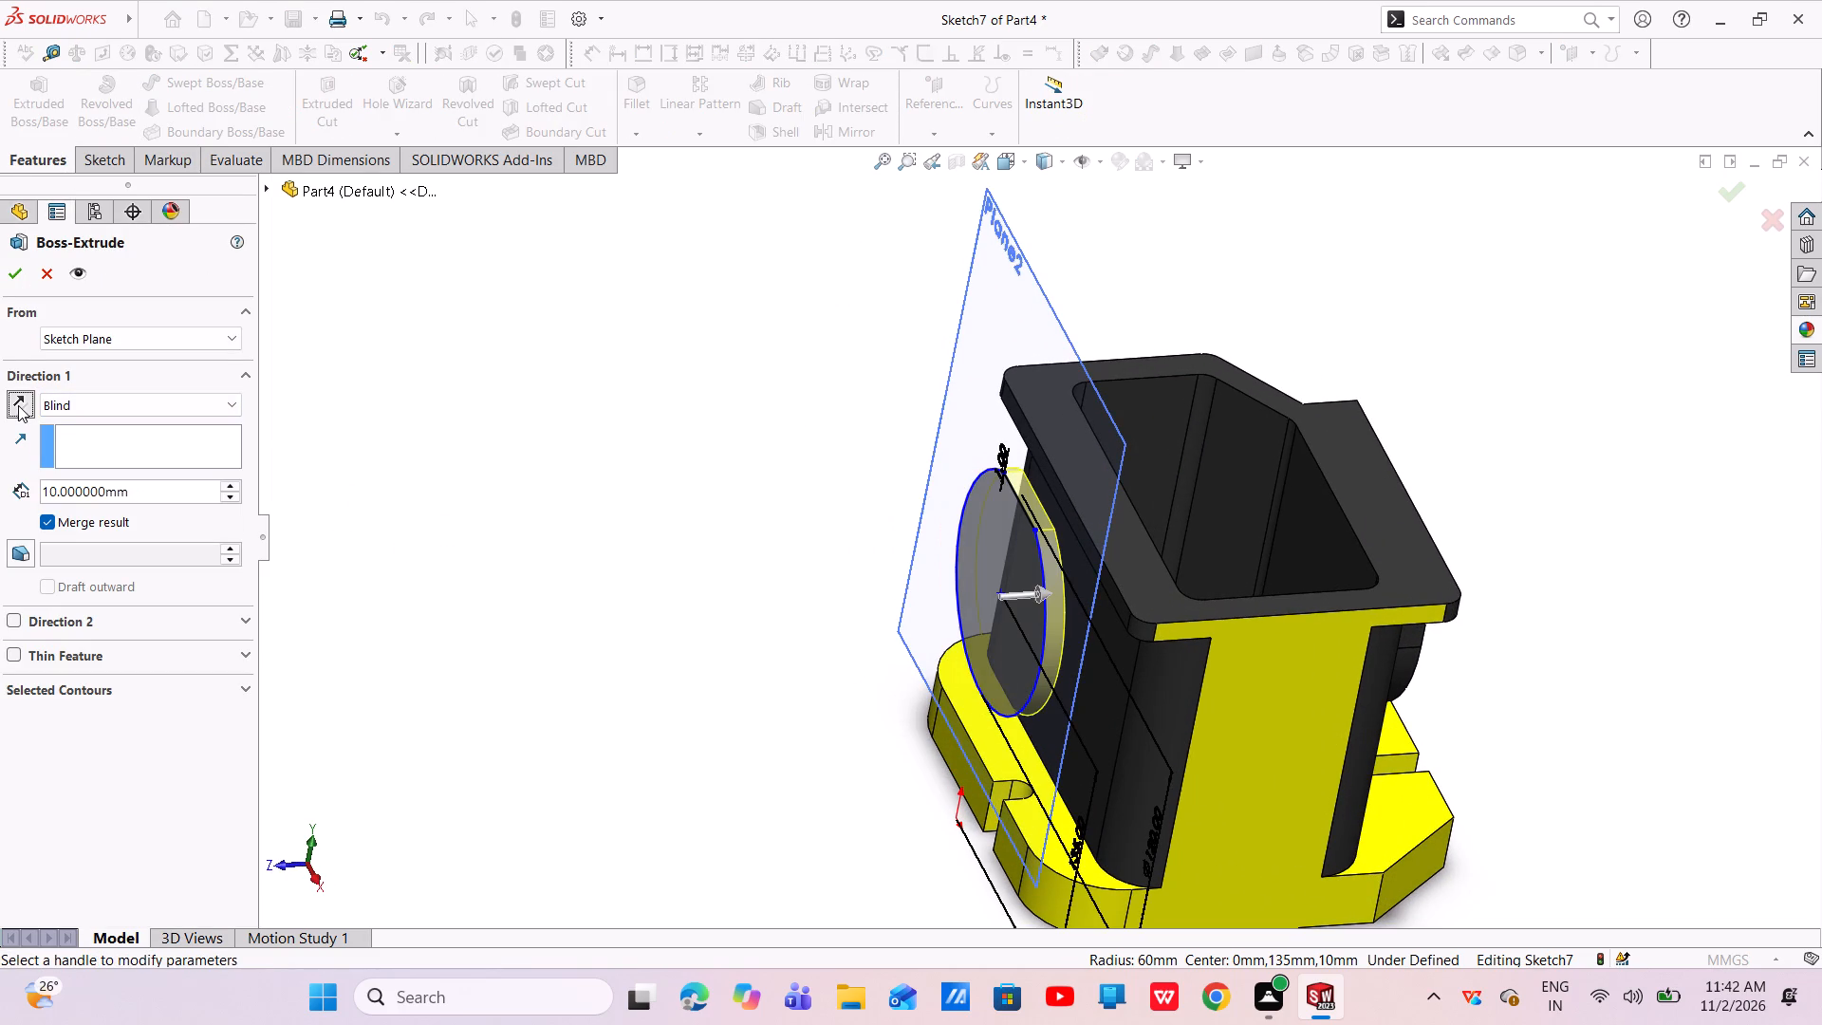
left_click(128, 409)
left_click(116, 460)
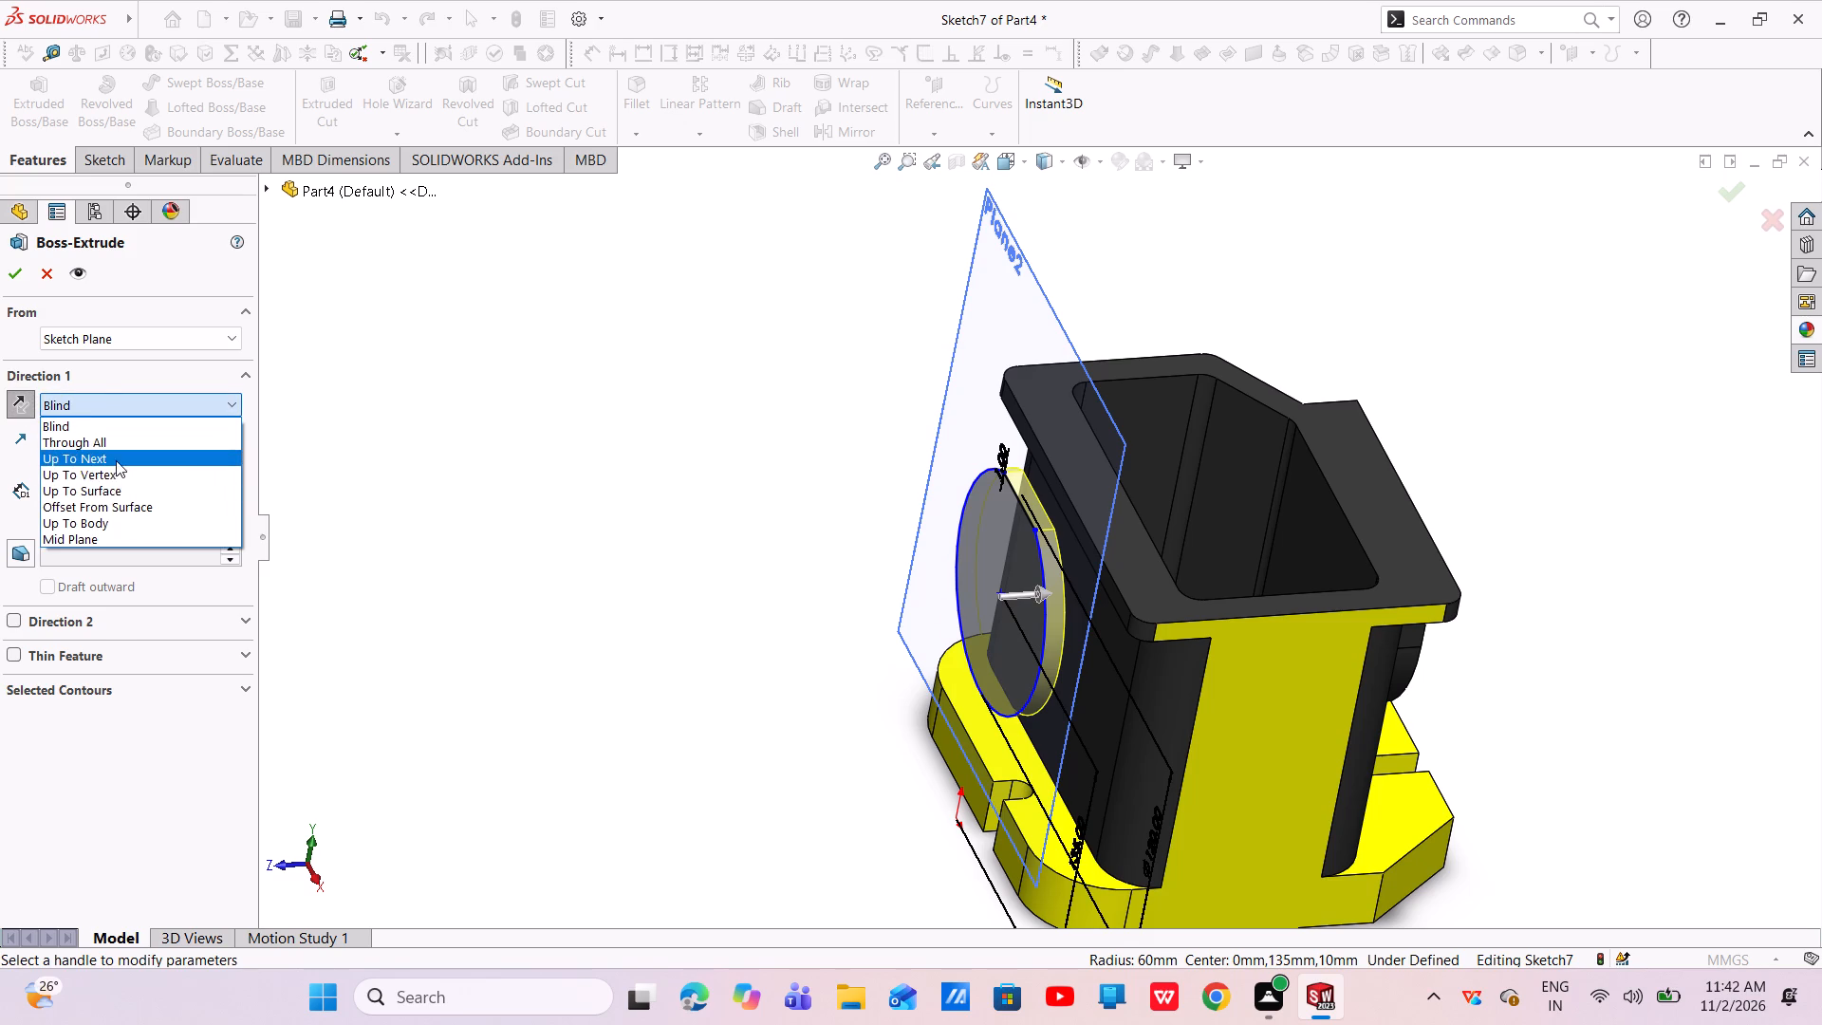
left_click(4, 284)
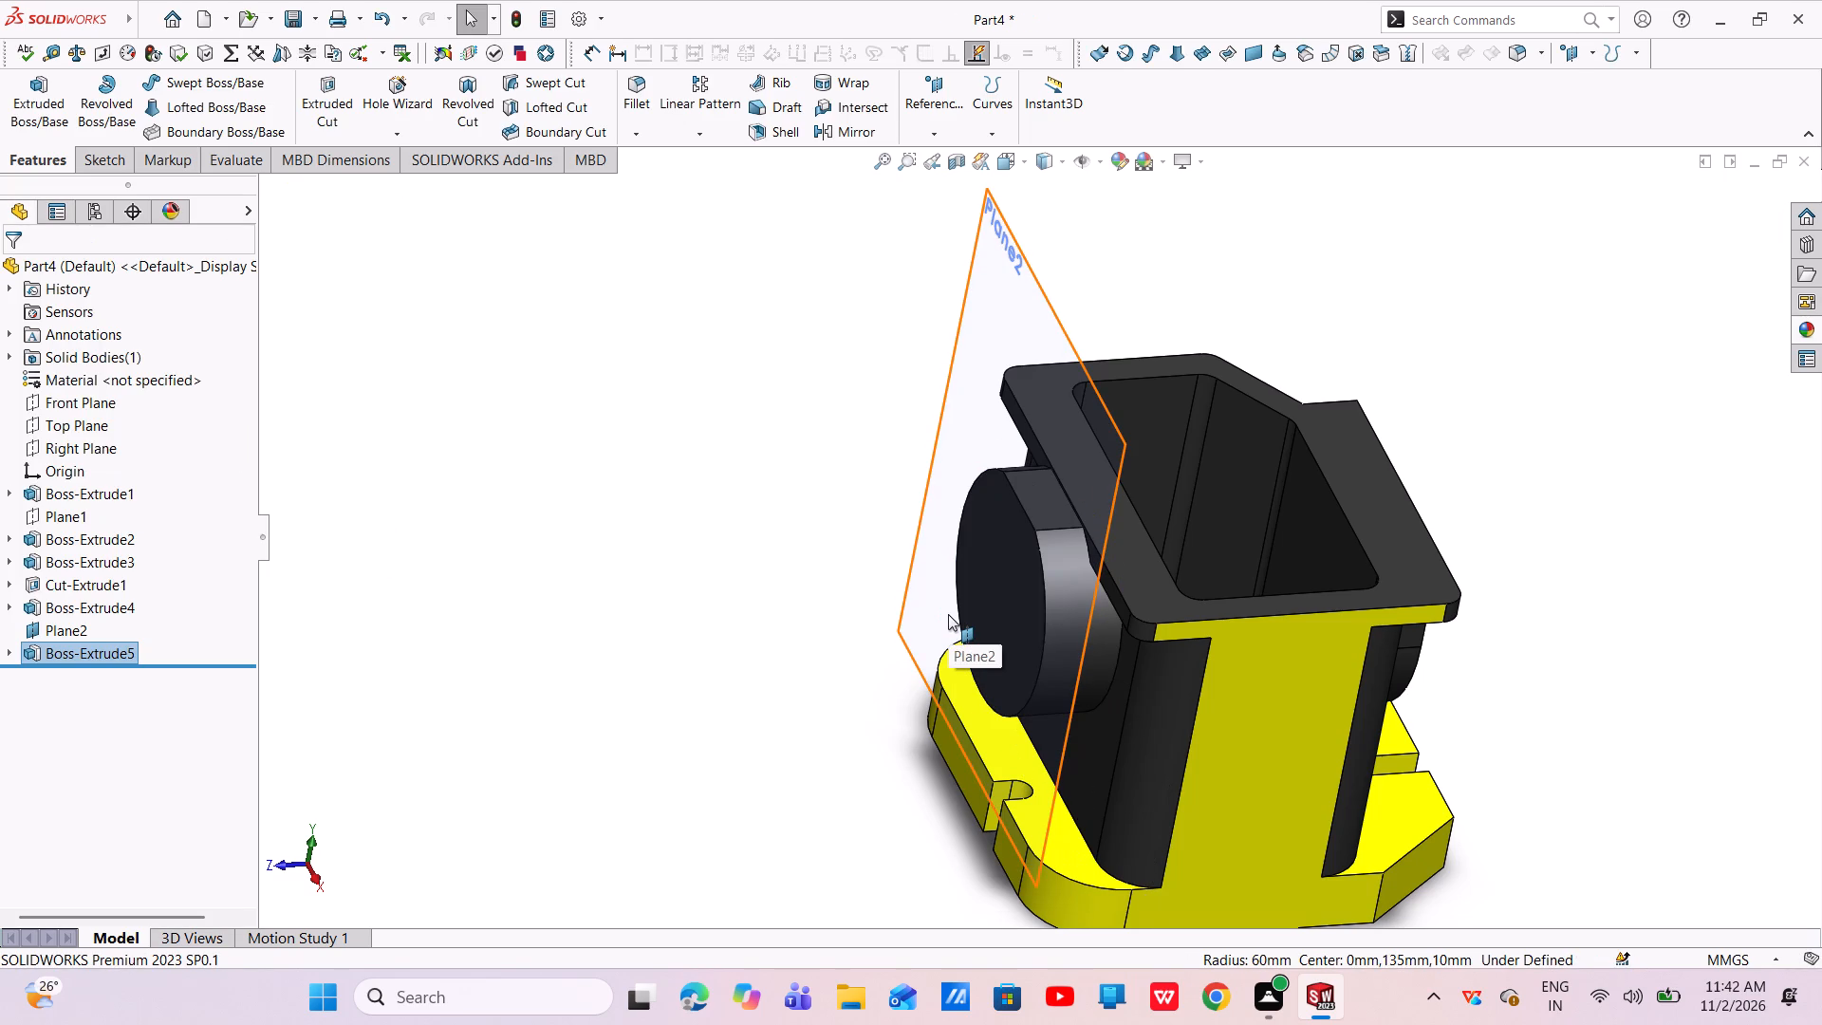
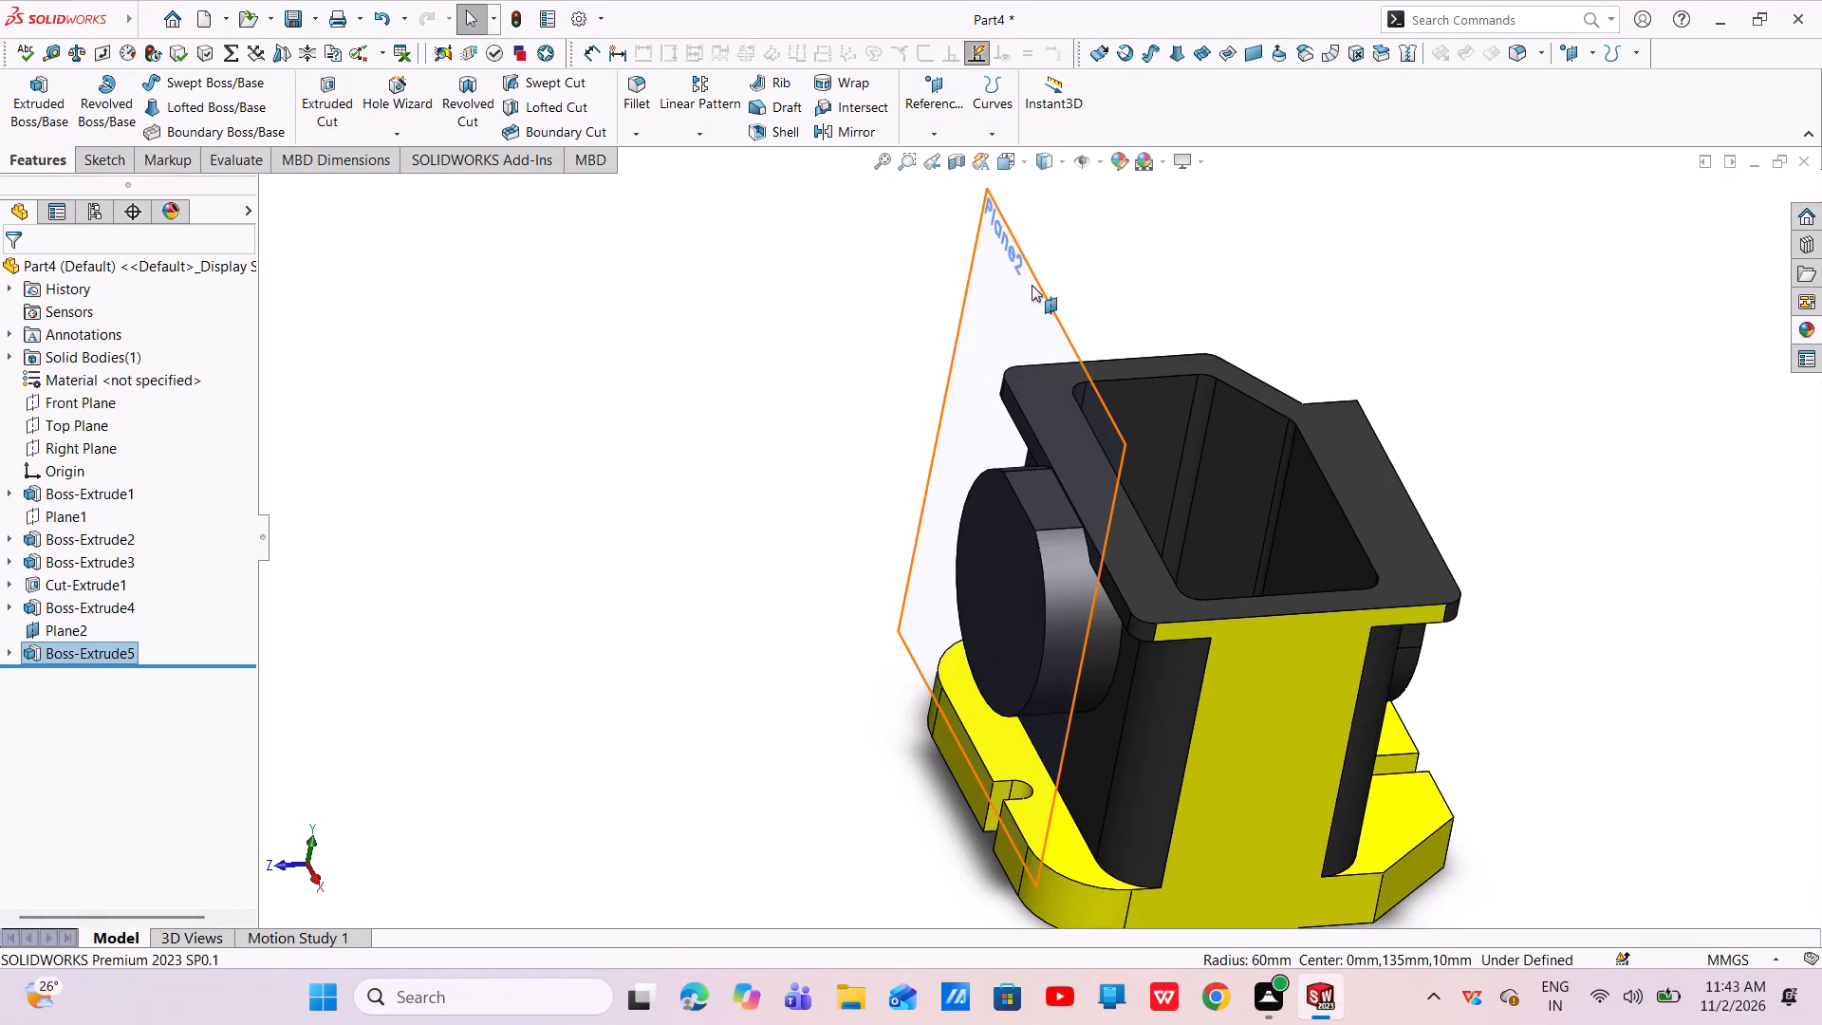
Hide the reference plane that crosses the circular boss.
left_click(1030, 289)
left_click(1152, 233)
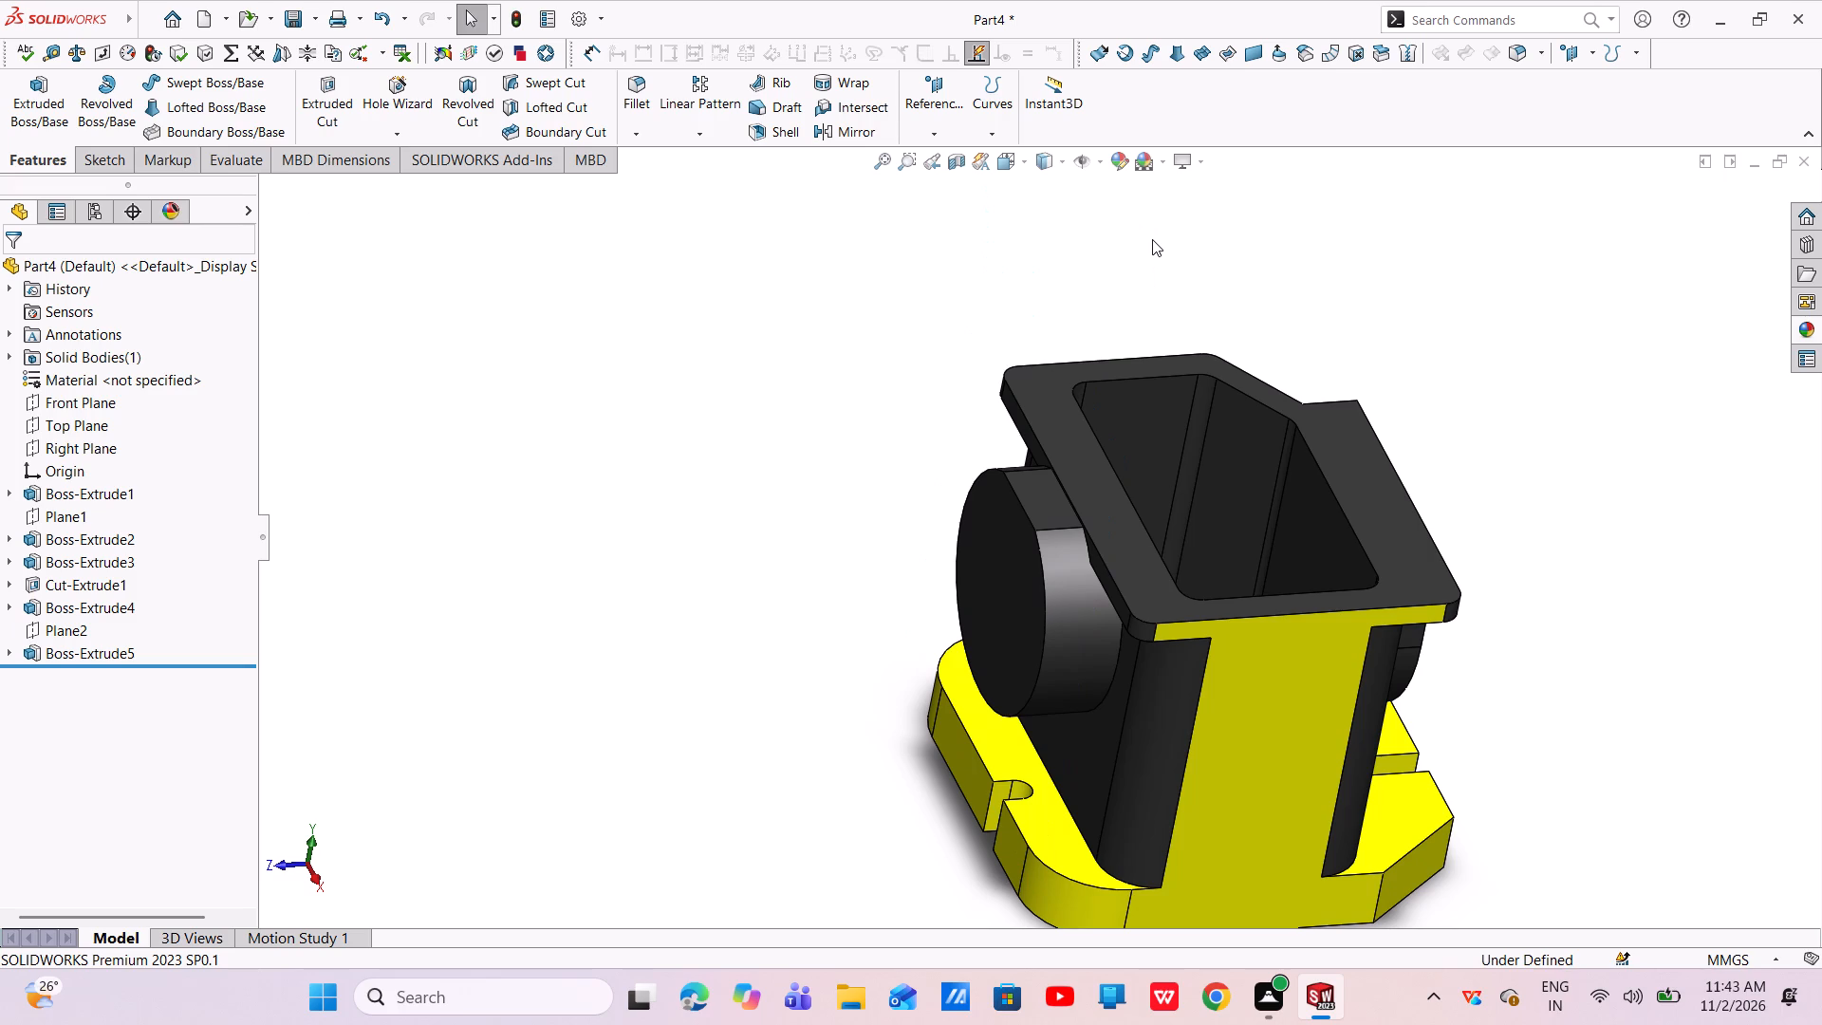
Start a sketch on the circular boss's end face and draw a circle about 89 mm in diameter overlapping the face.
left_click(1004, 594)
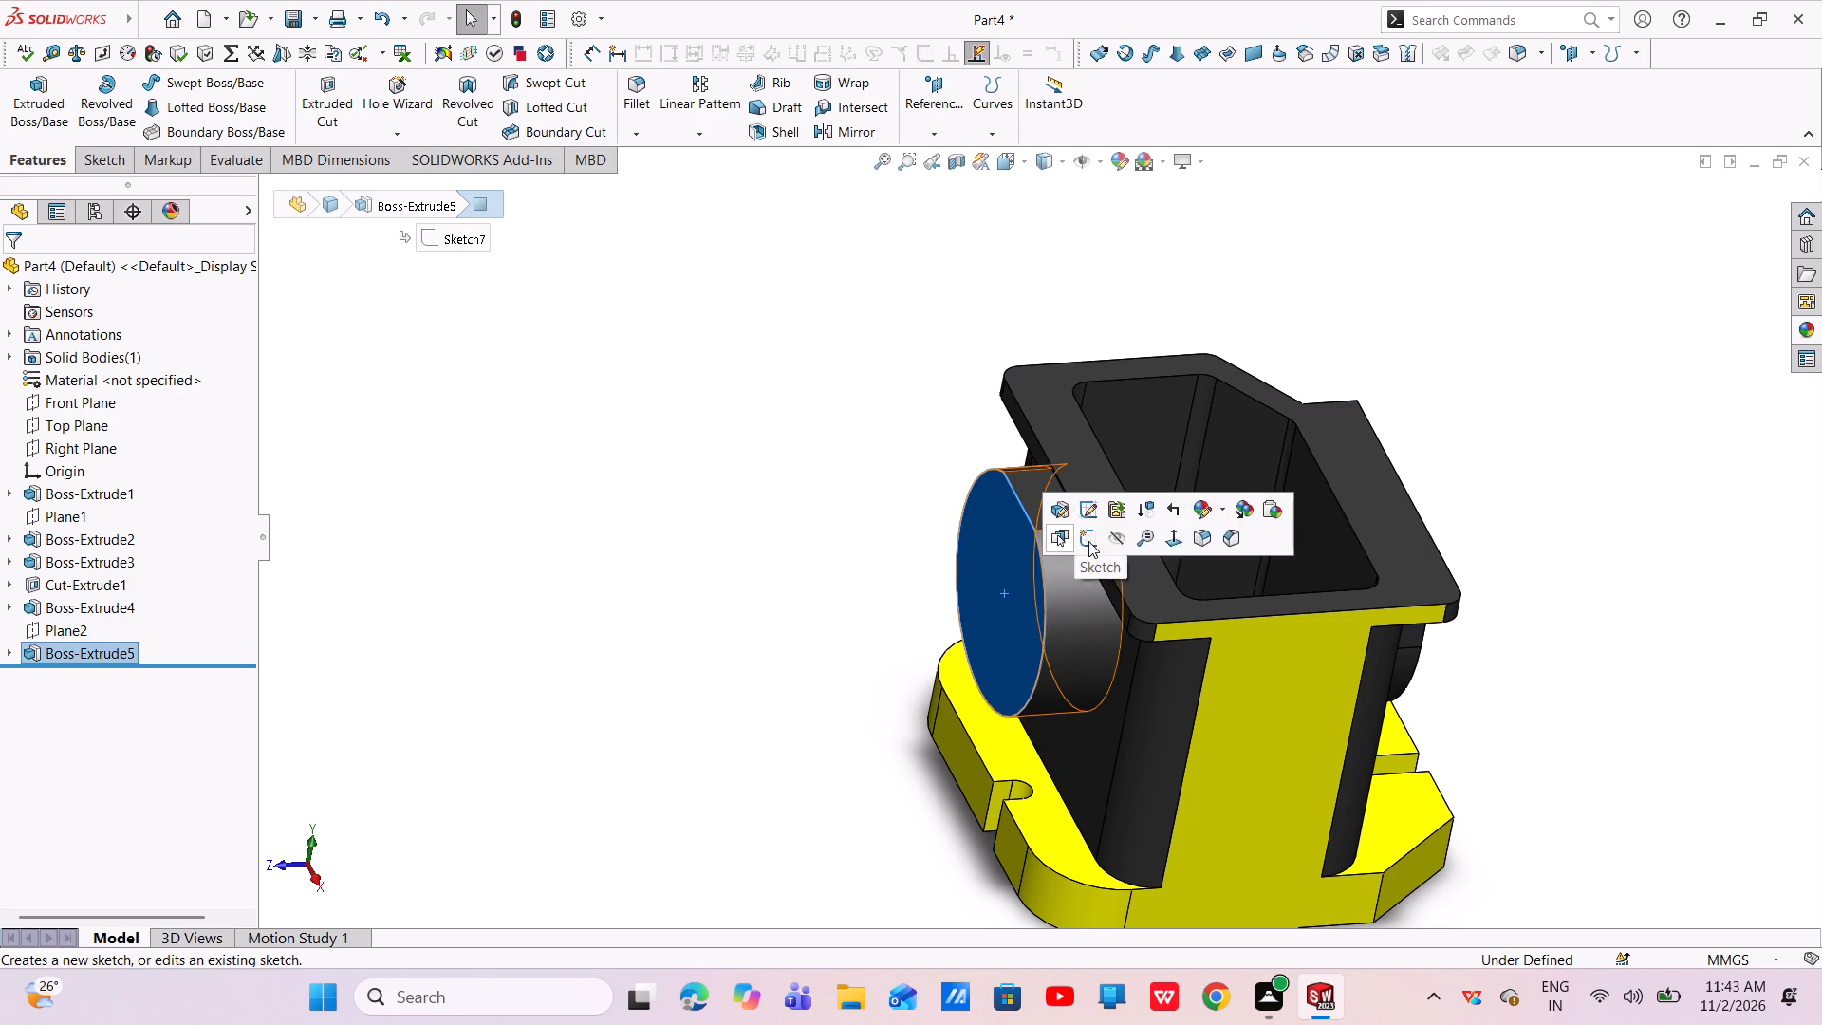
left_click(1088, 541)
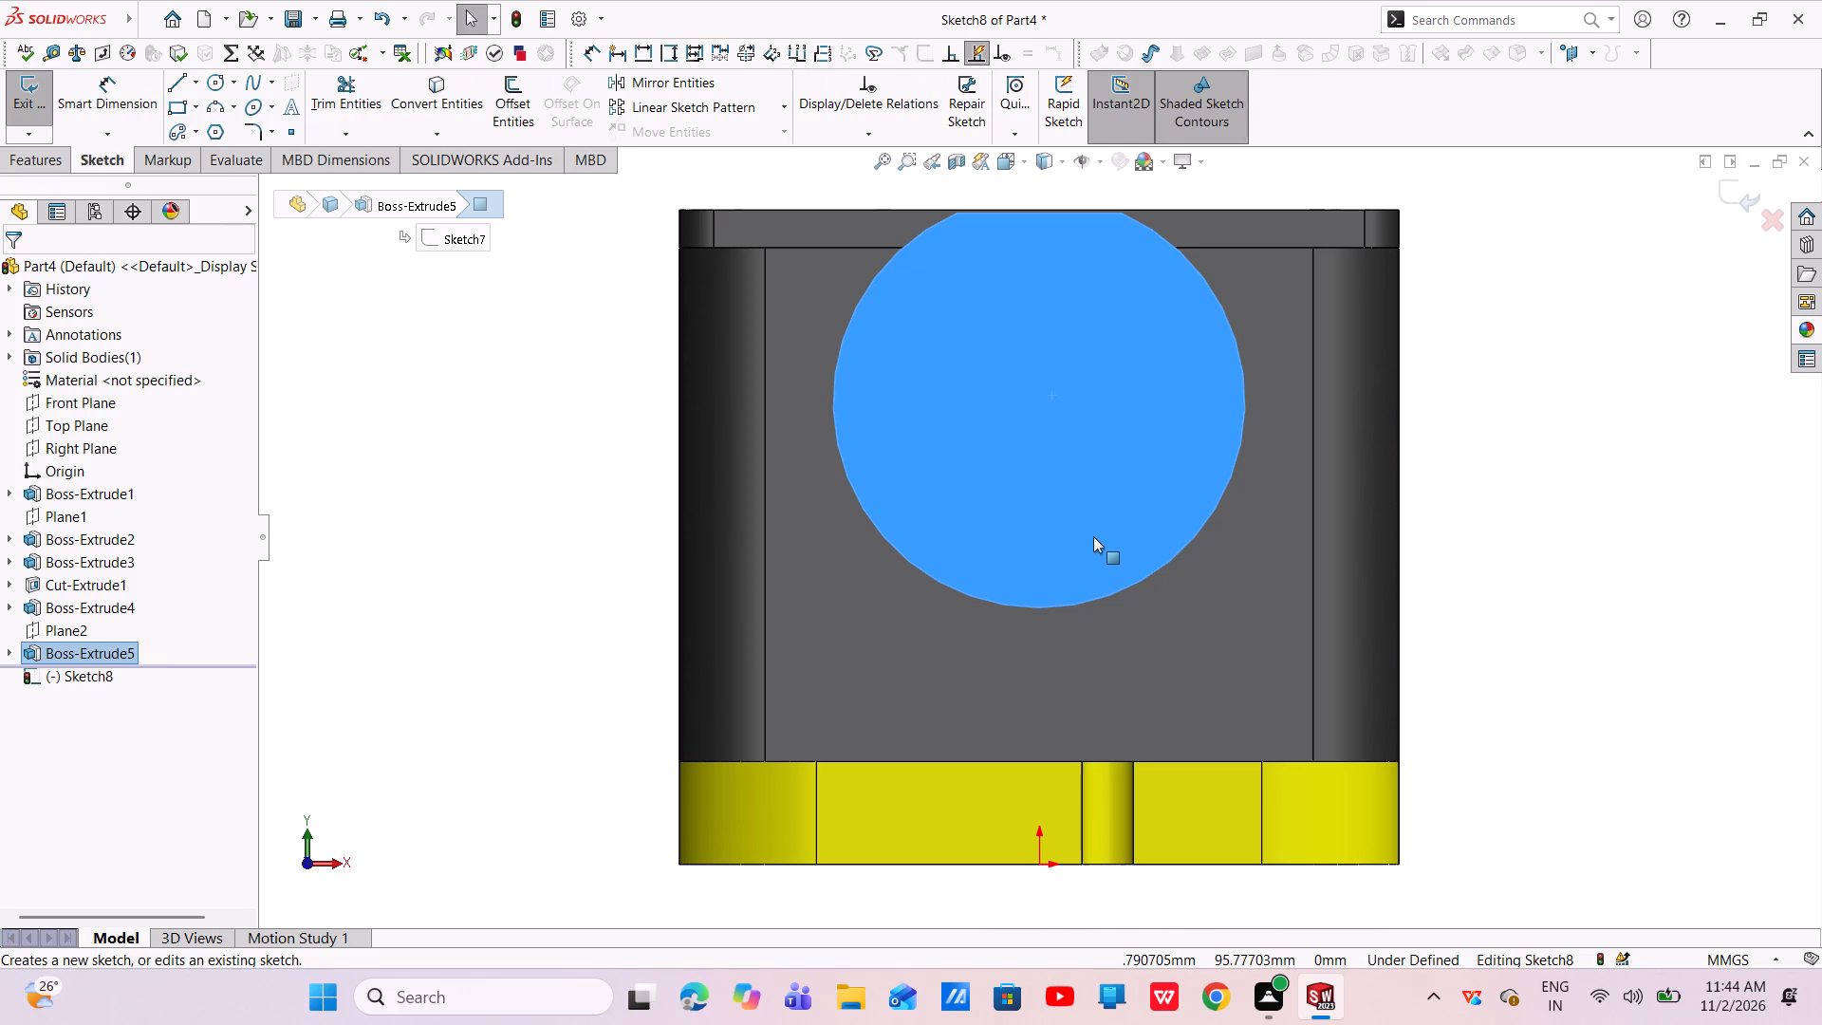
left_click(213, 77)
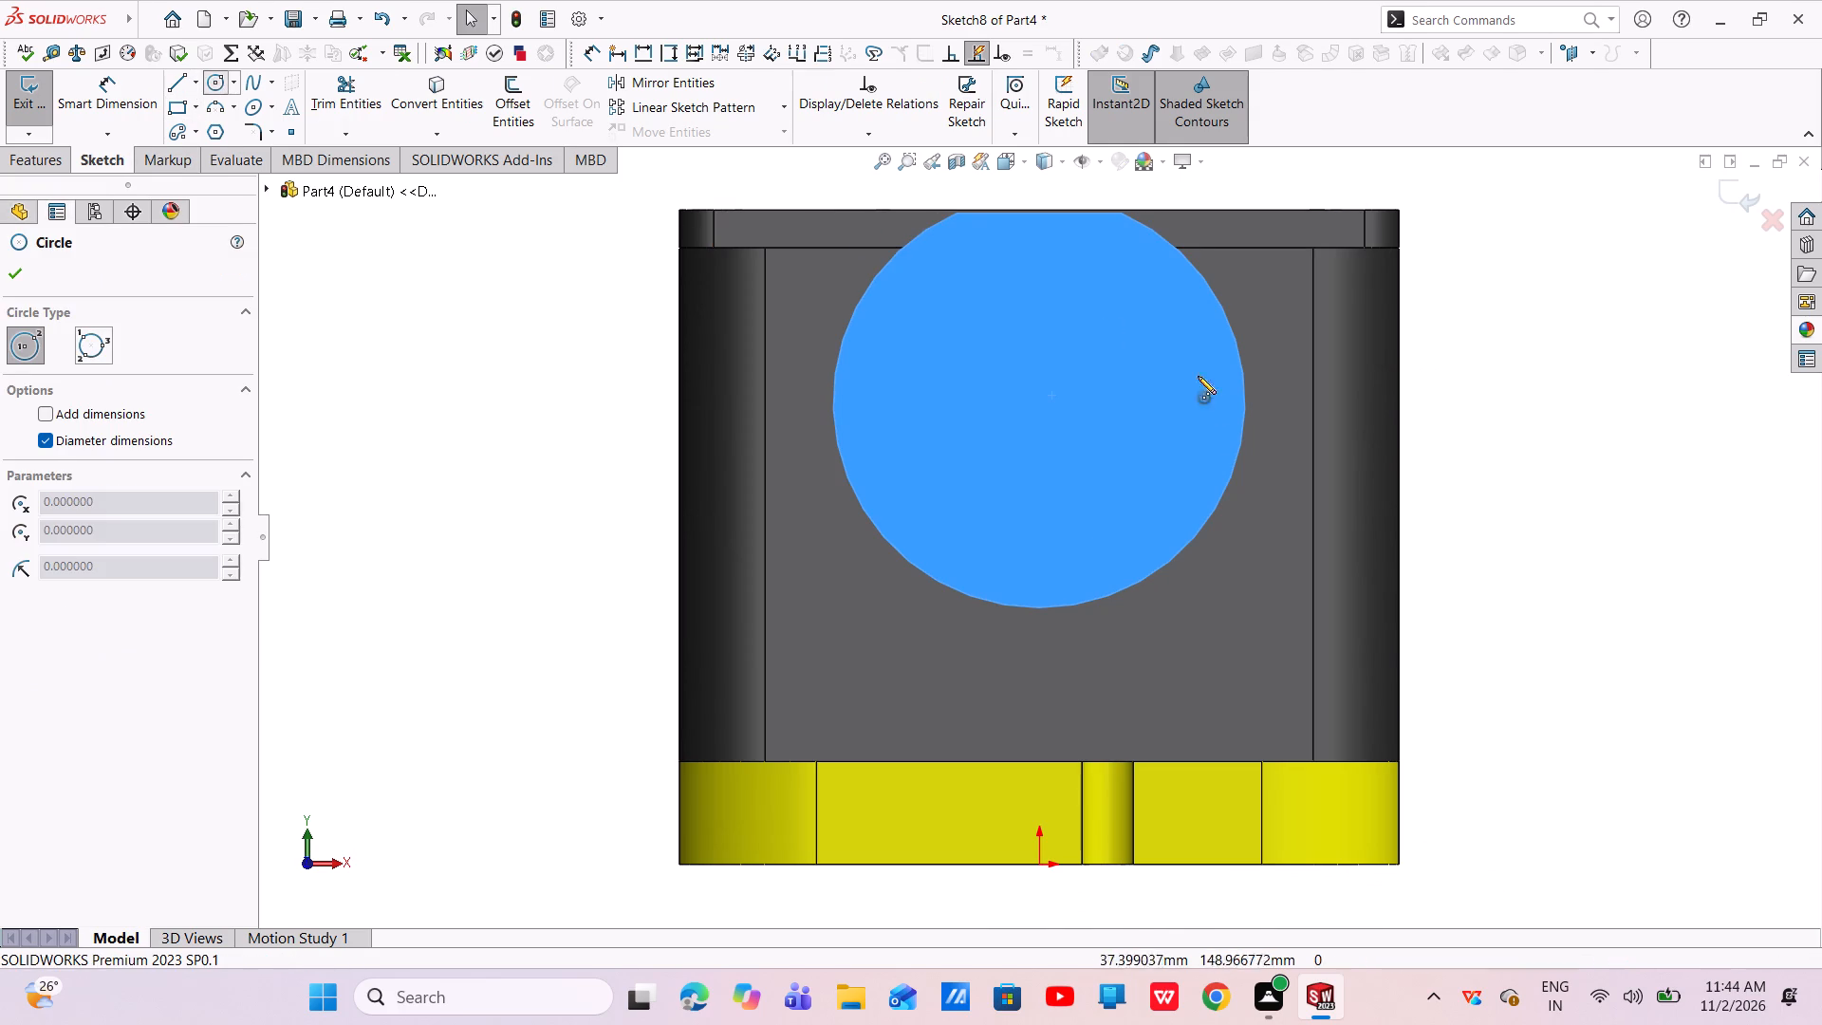
left_click(1125, 415)
left_click(983, 356)
right_click(983, 356)
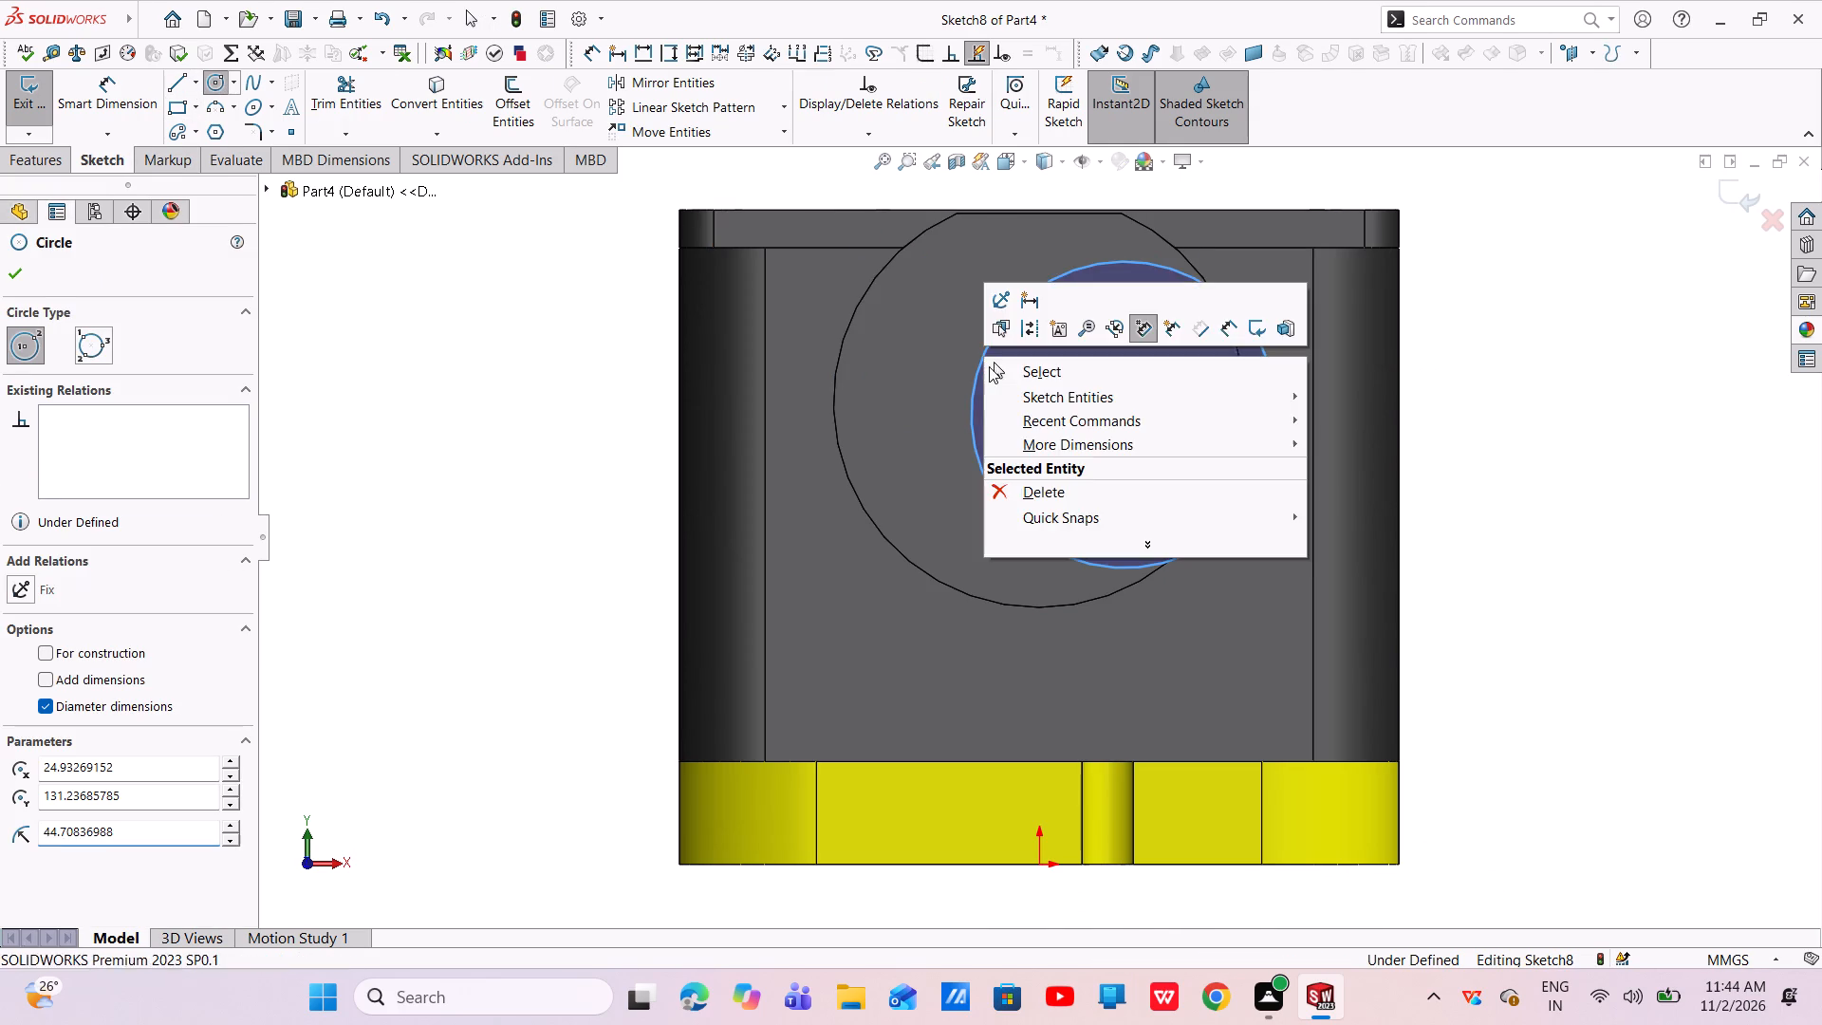
left_click(996, 371)
Dimension the sketched circle's diameter as 80 mm.
left_click(102, 80)
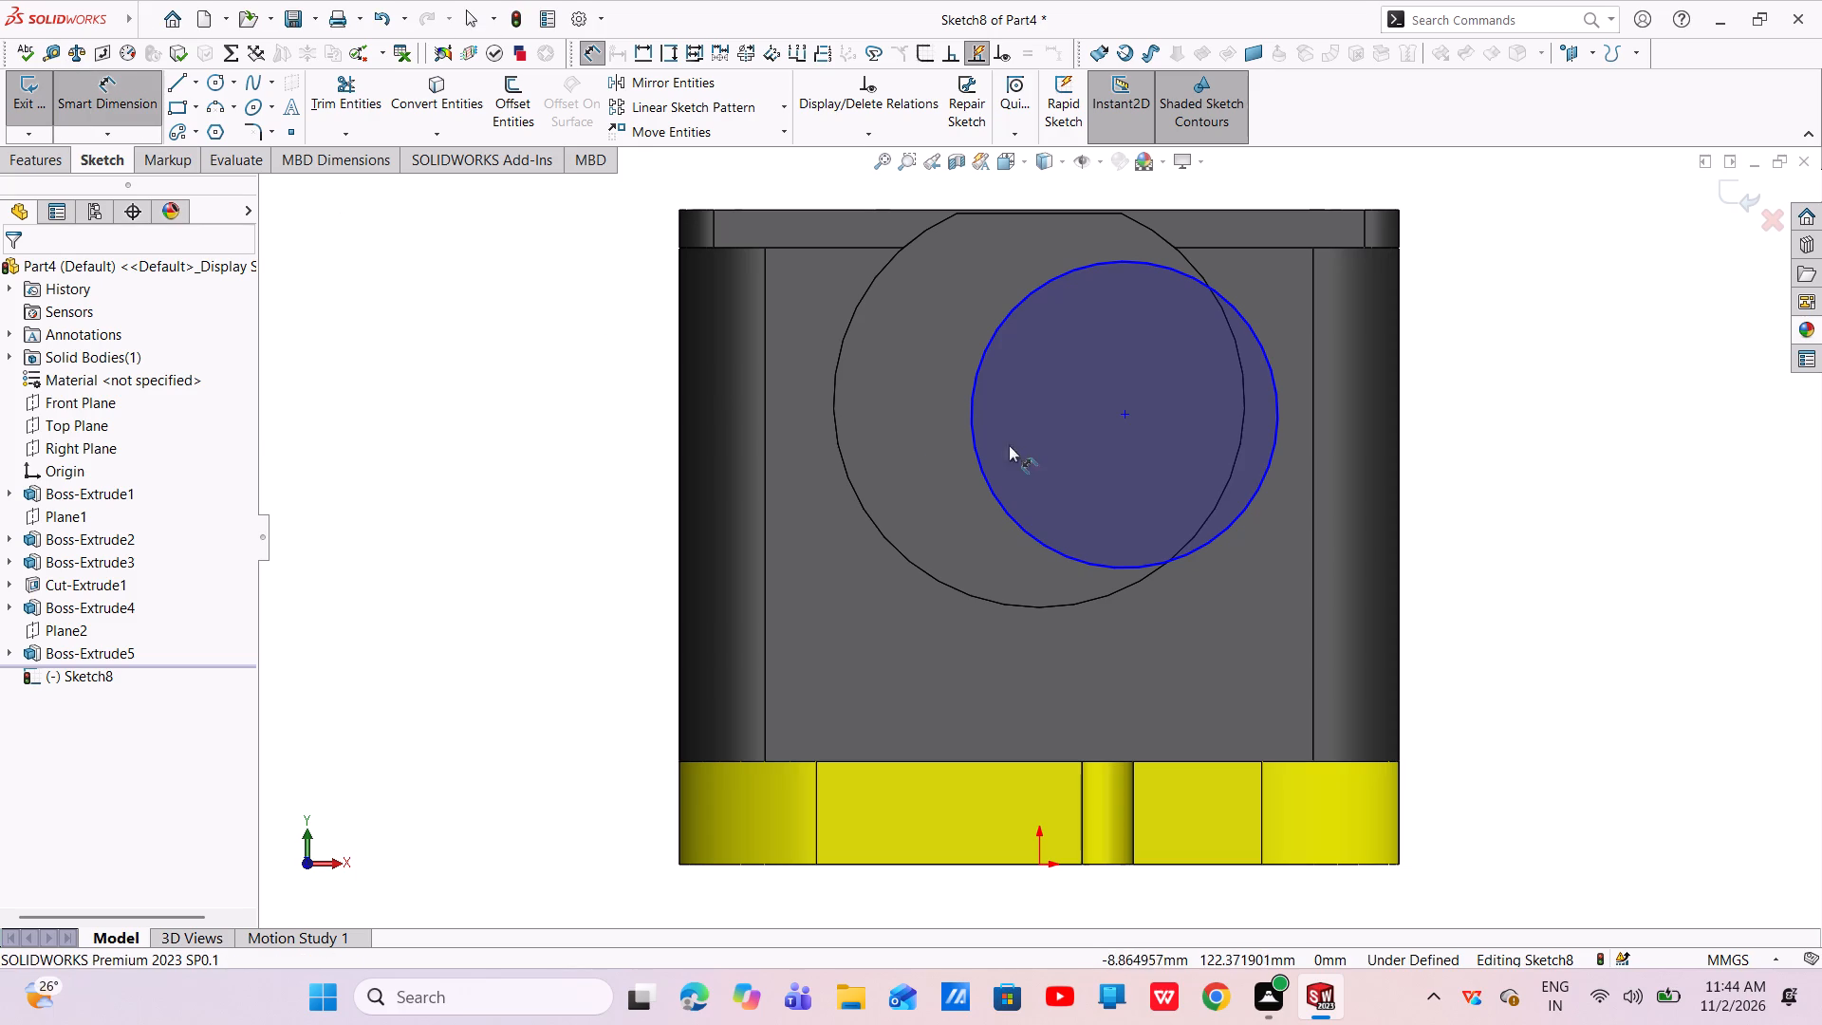
left_click(976, 377)
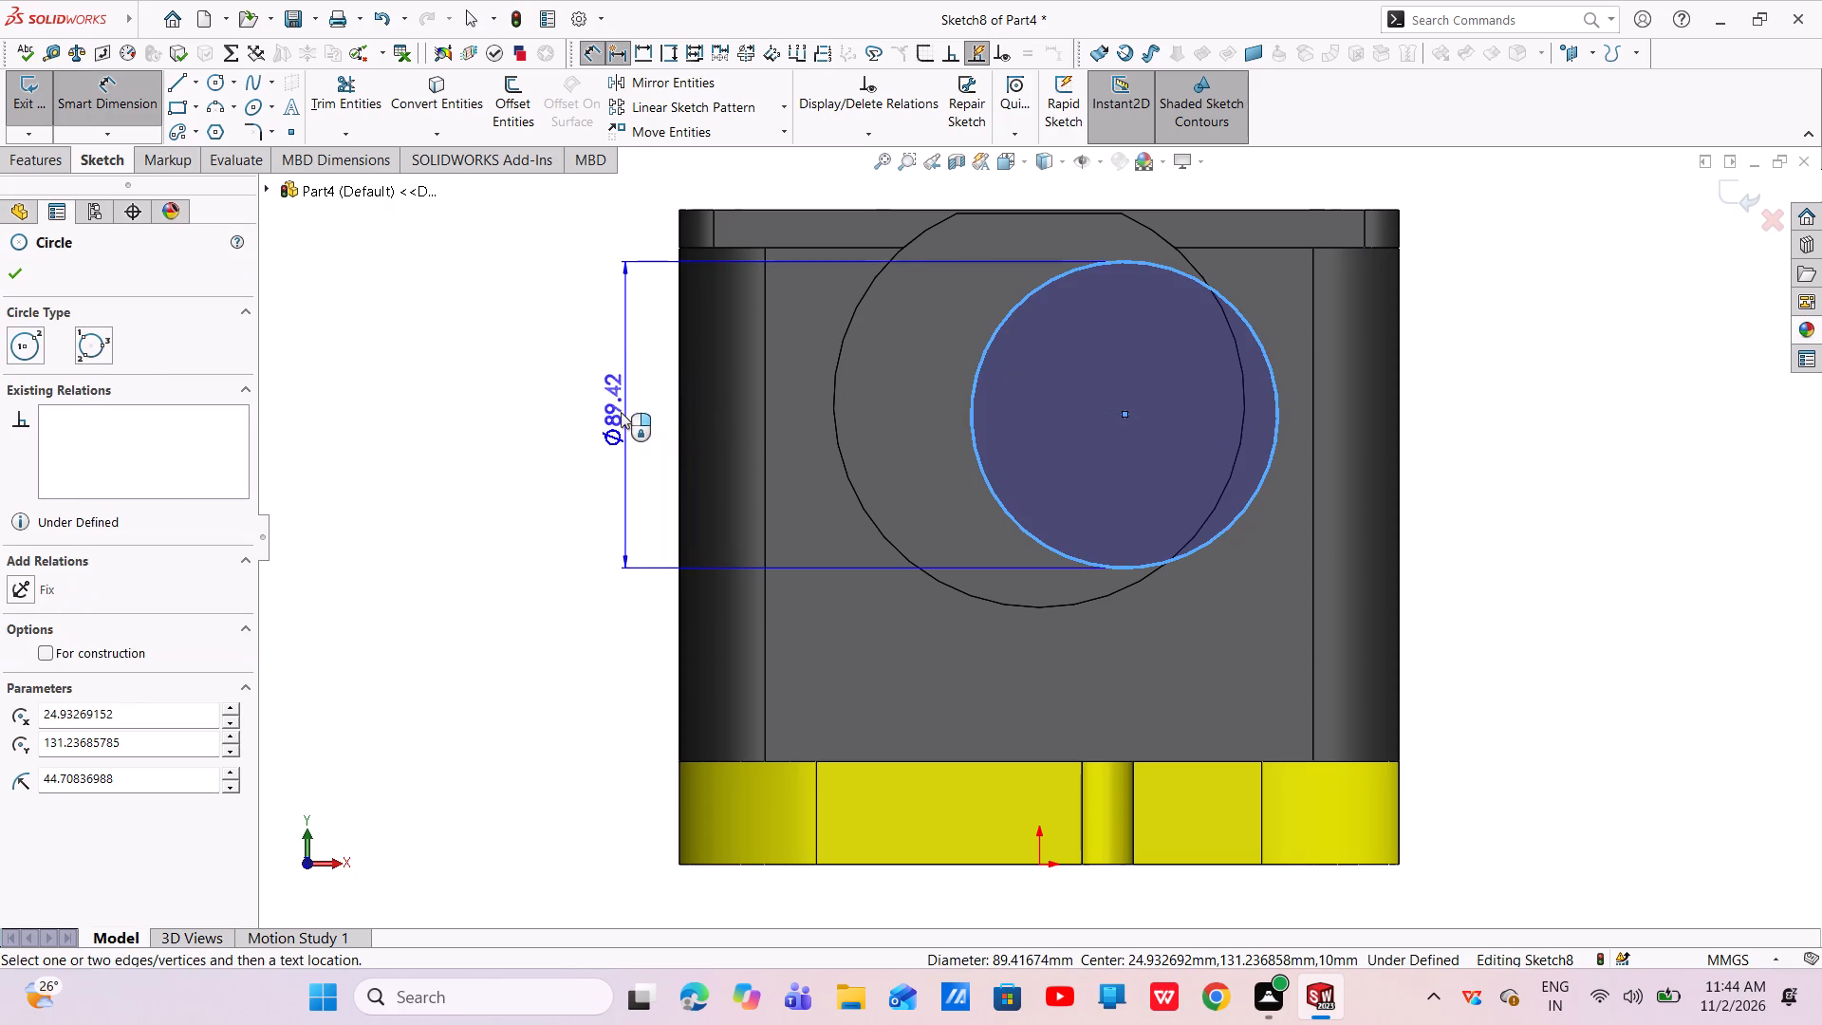
left_click(619, 412)
key("BackSpace")
key("5")
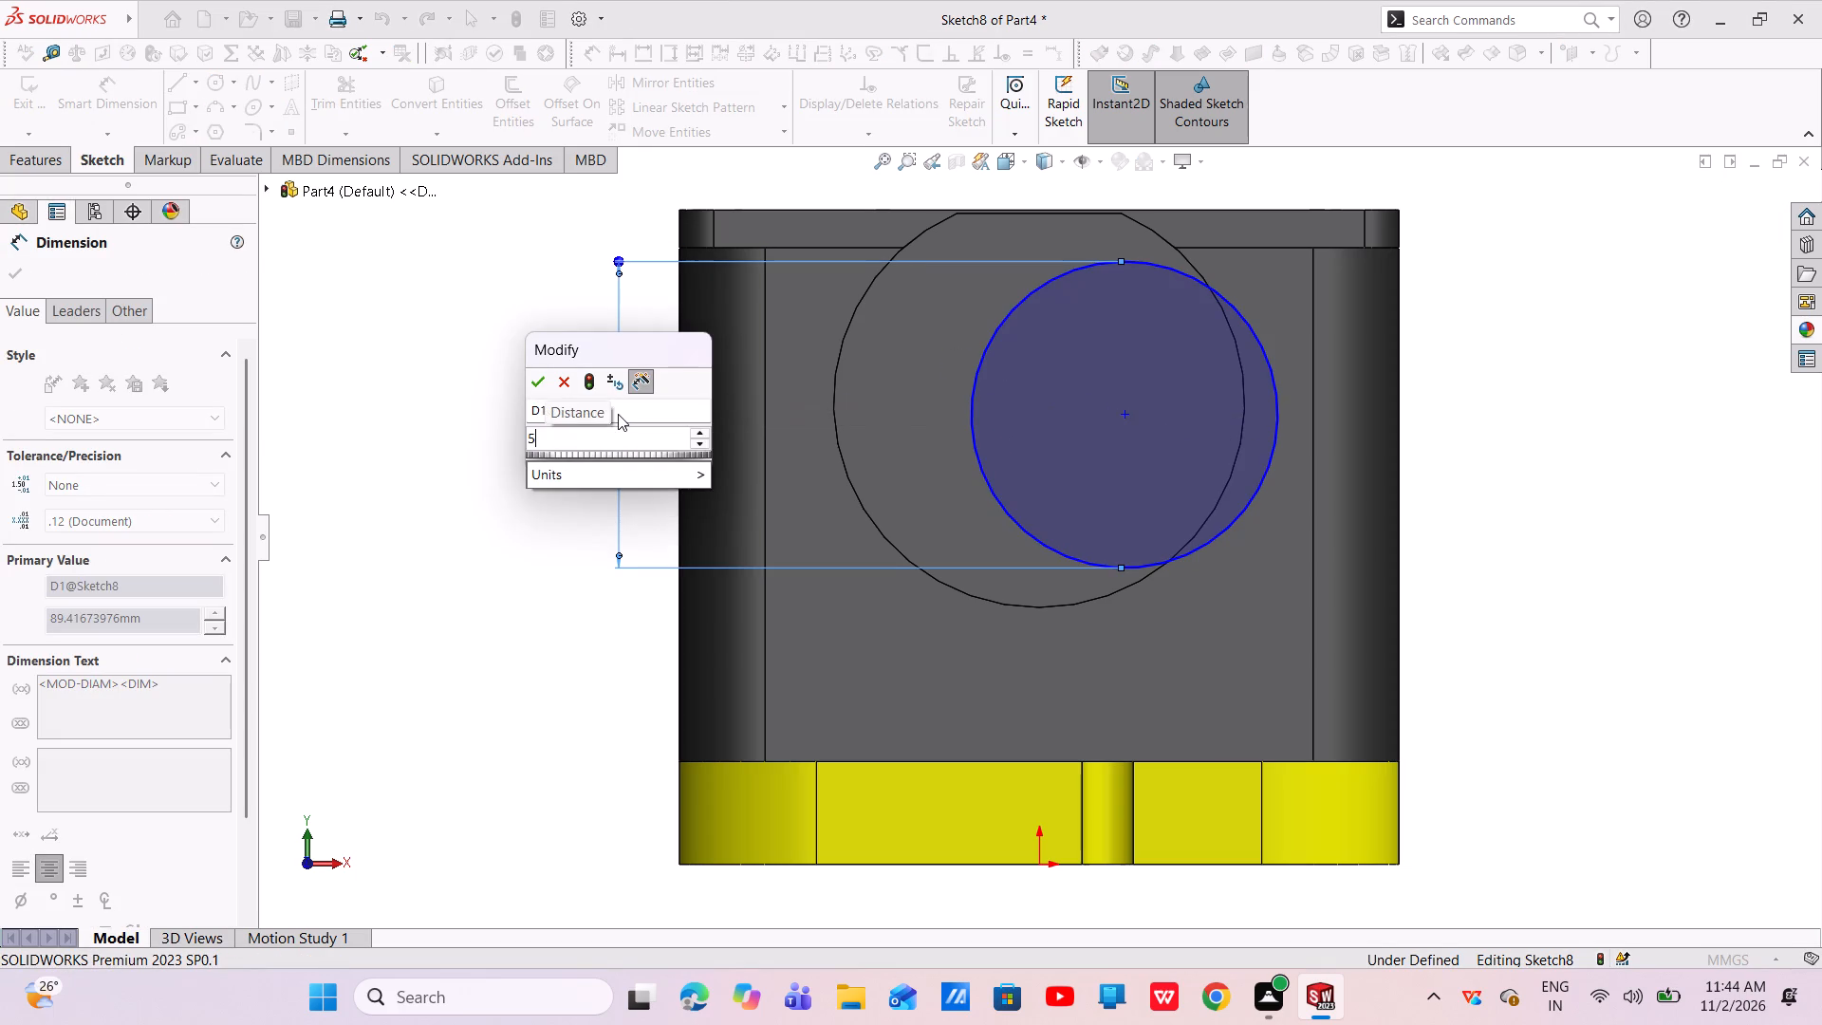
key("BackSpace")
type("80")
key("Return")
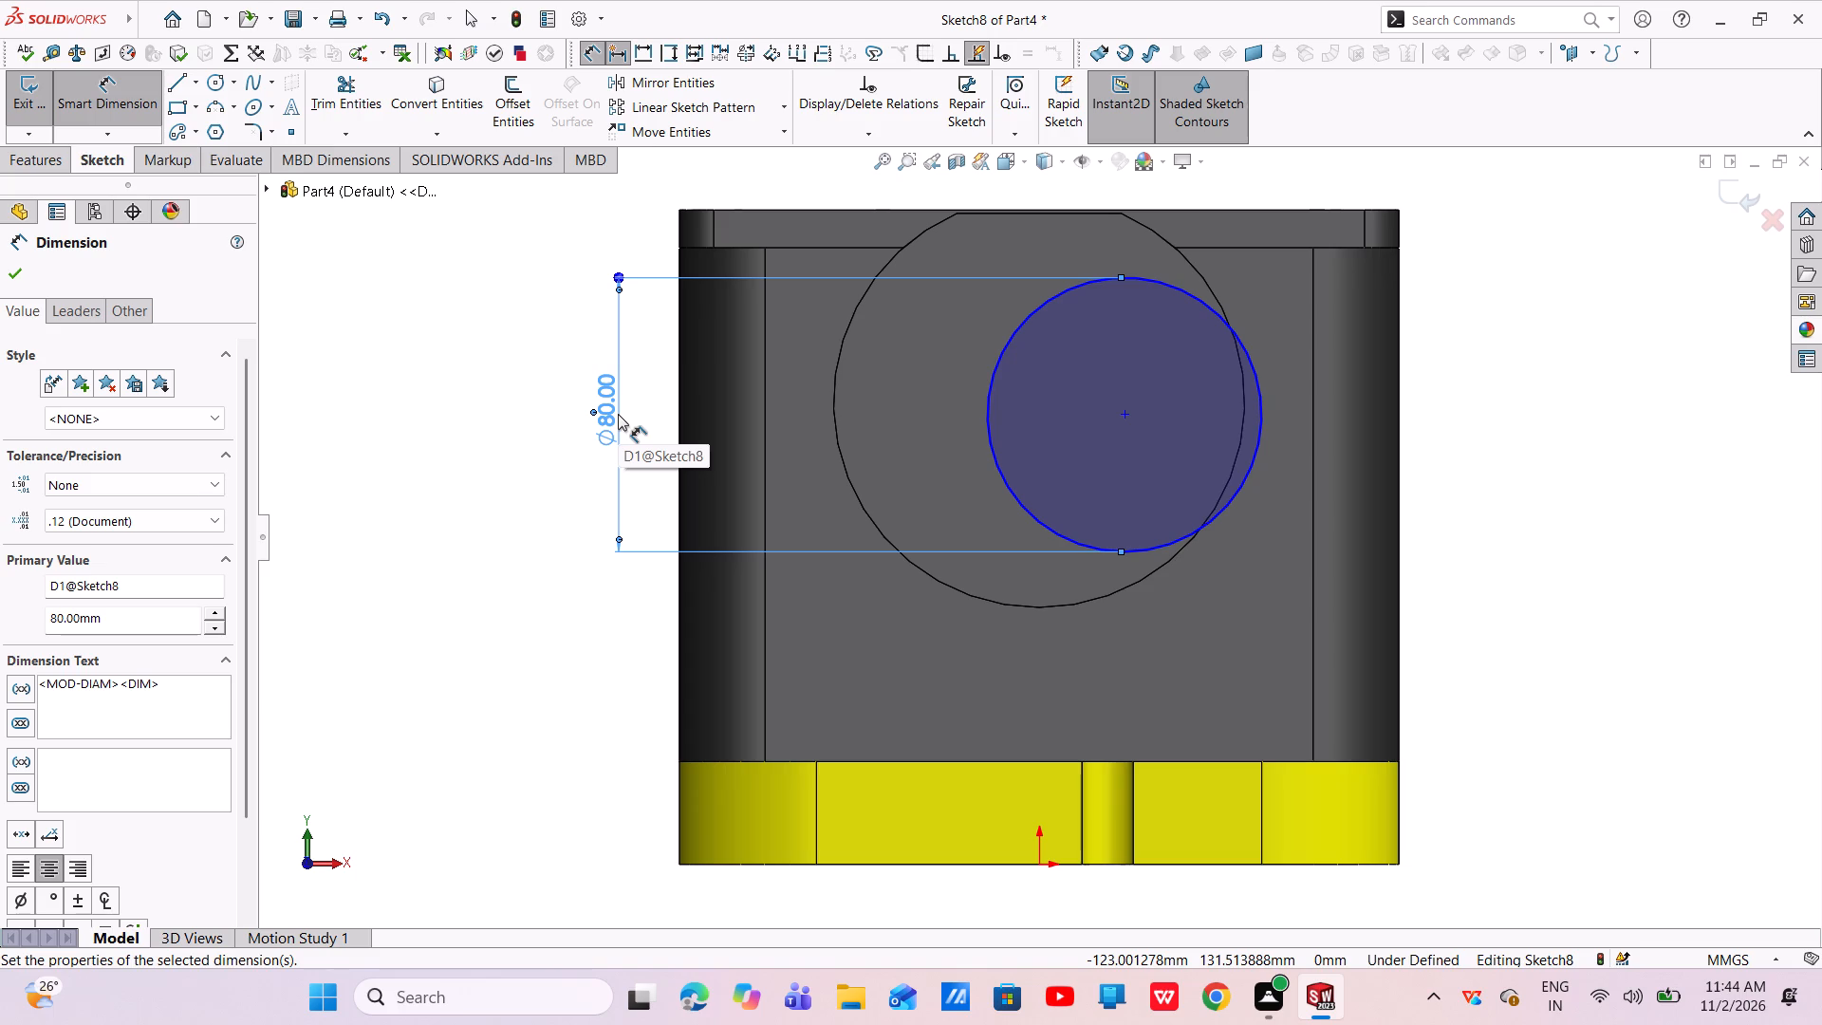
key("Escape")
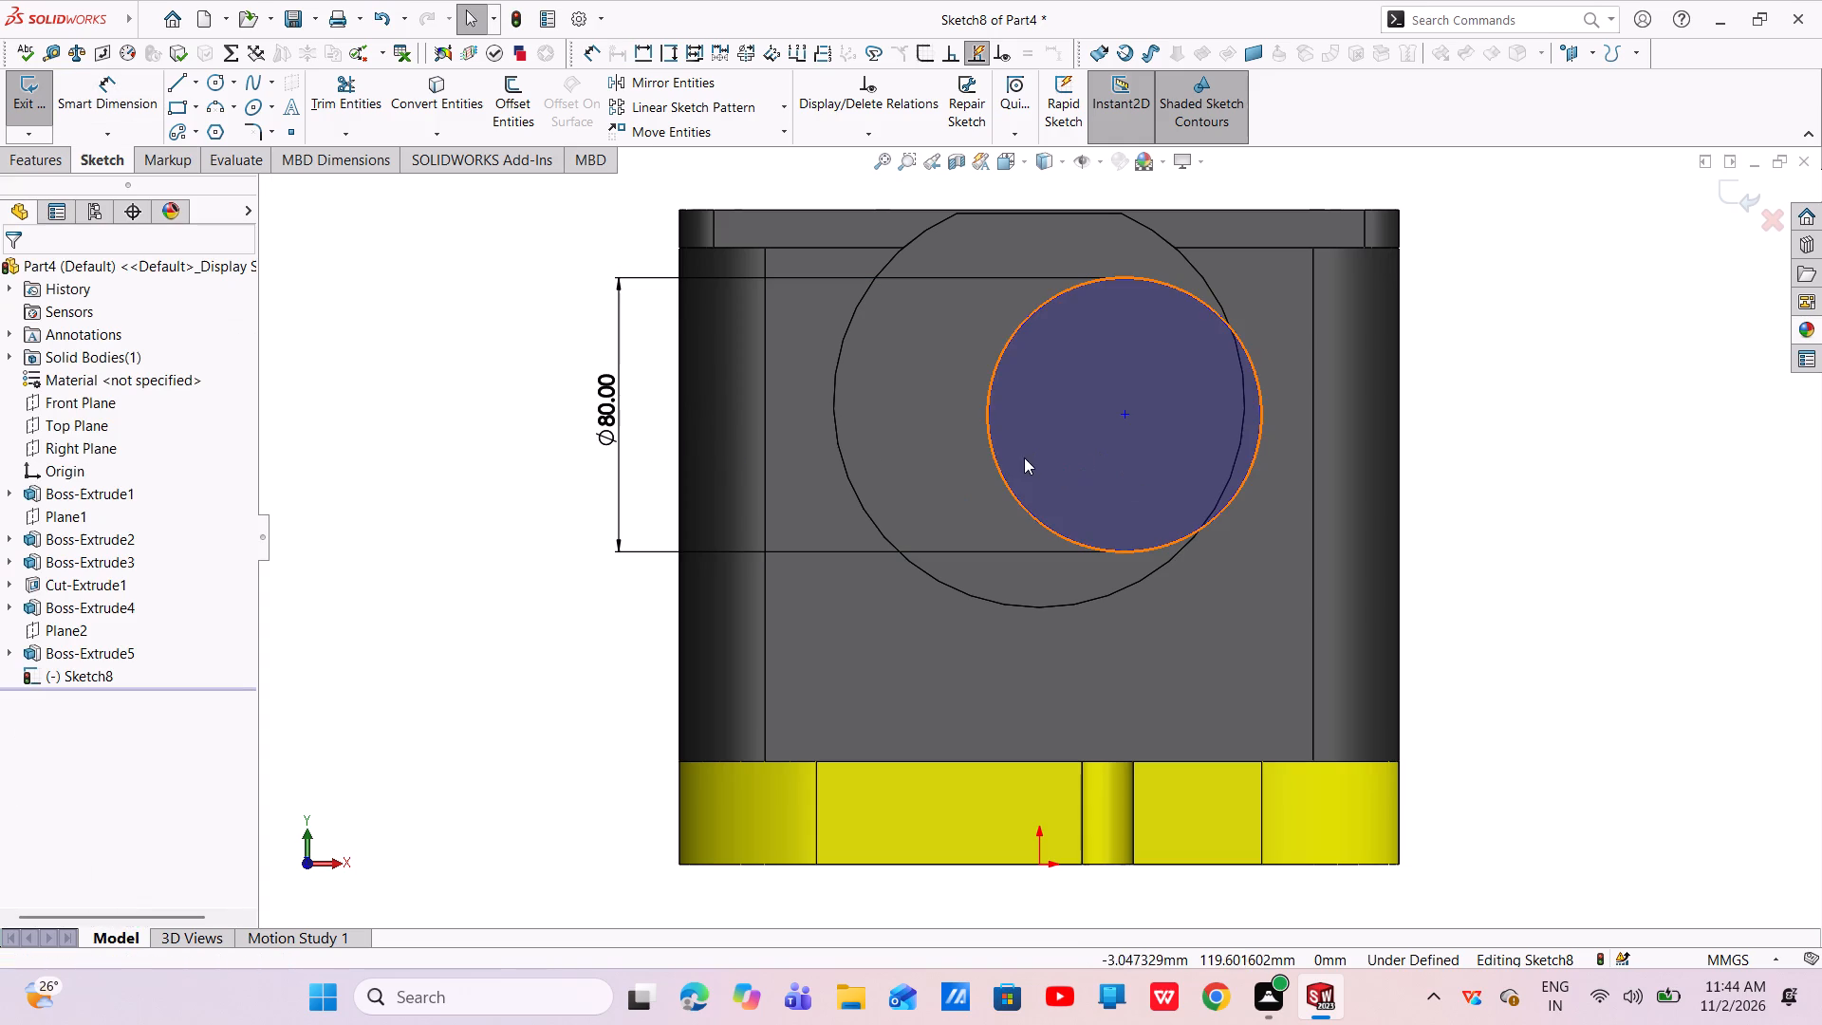
key("Escape")
Make the 80 mm circle concentric with the round outer edge of the boss.
left_click(1003, 482)
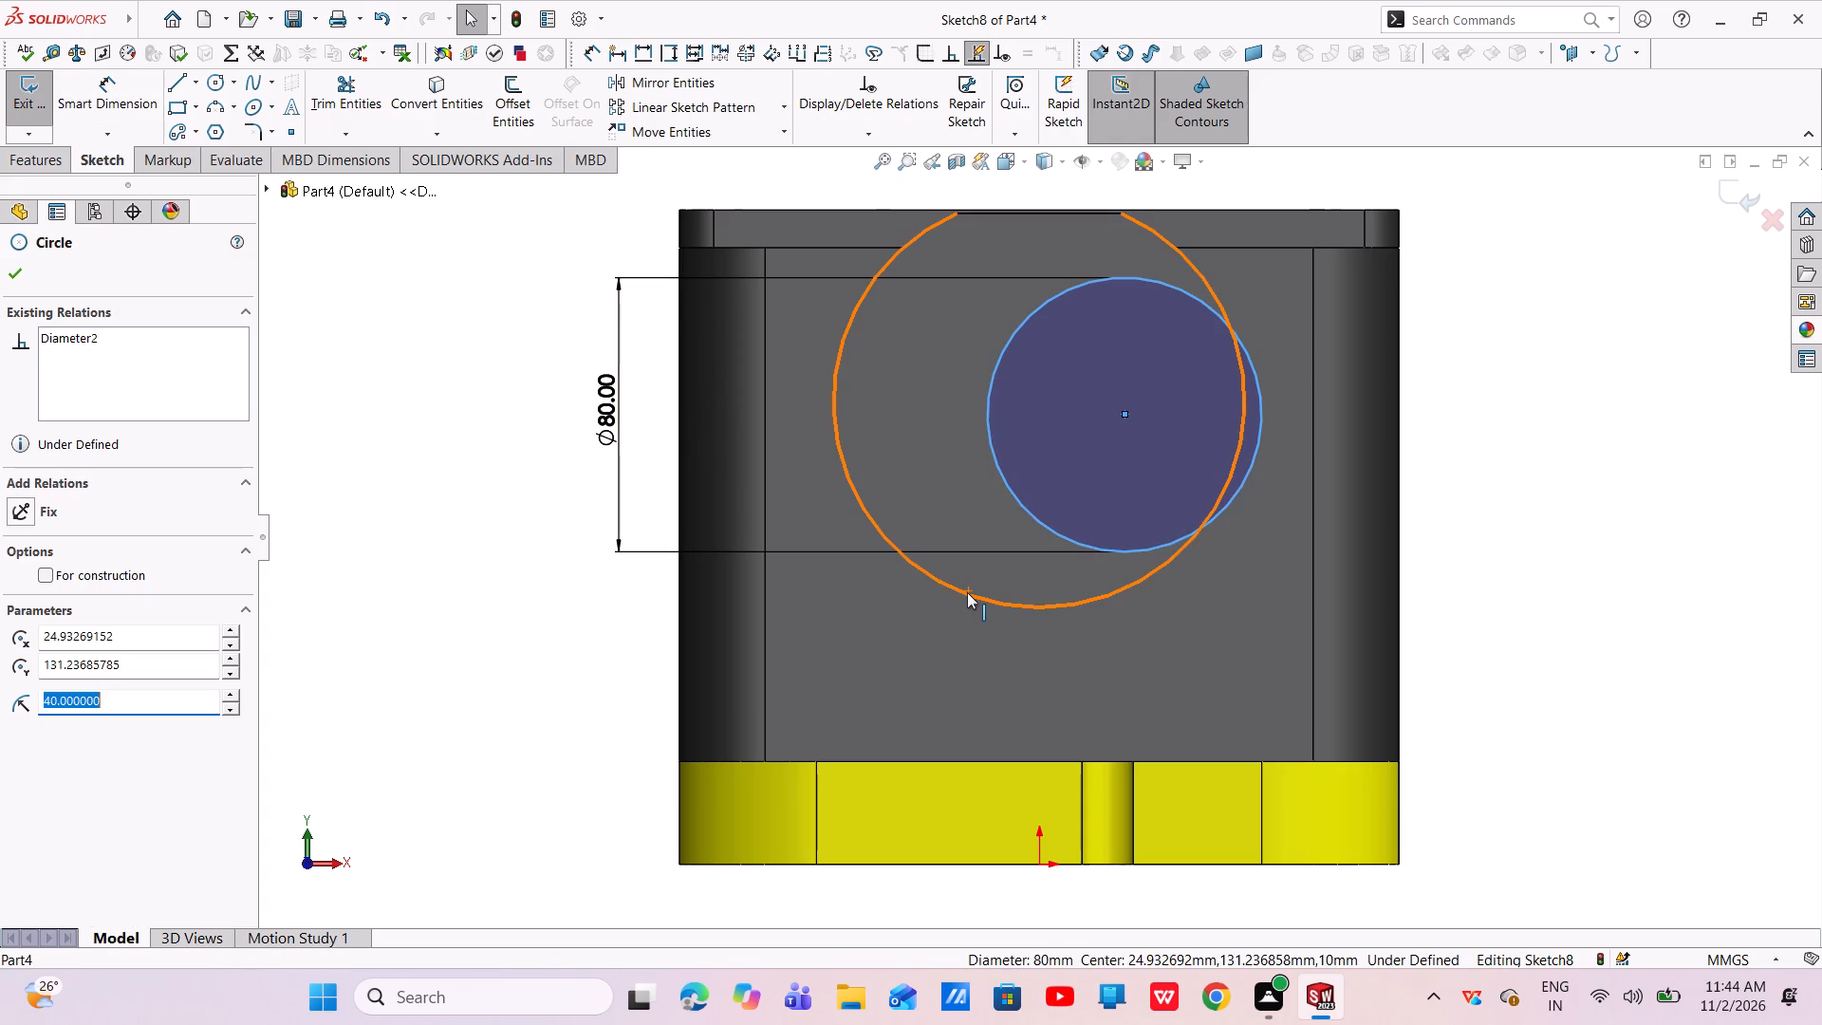
left_click(967, 592, "ctrl")
left_click(1084, 513)
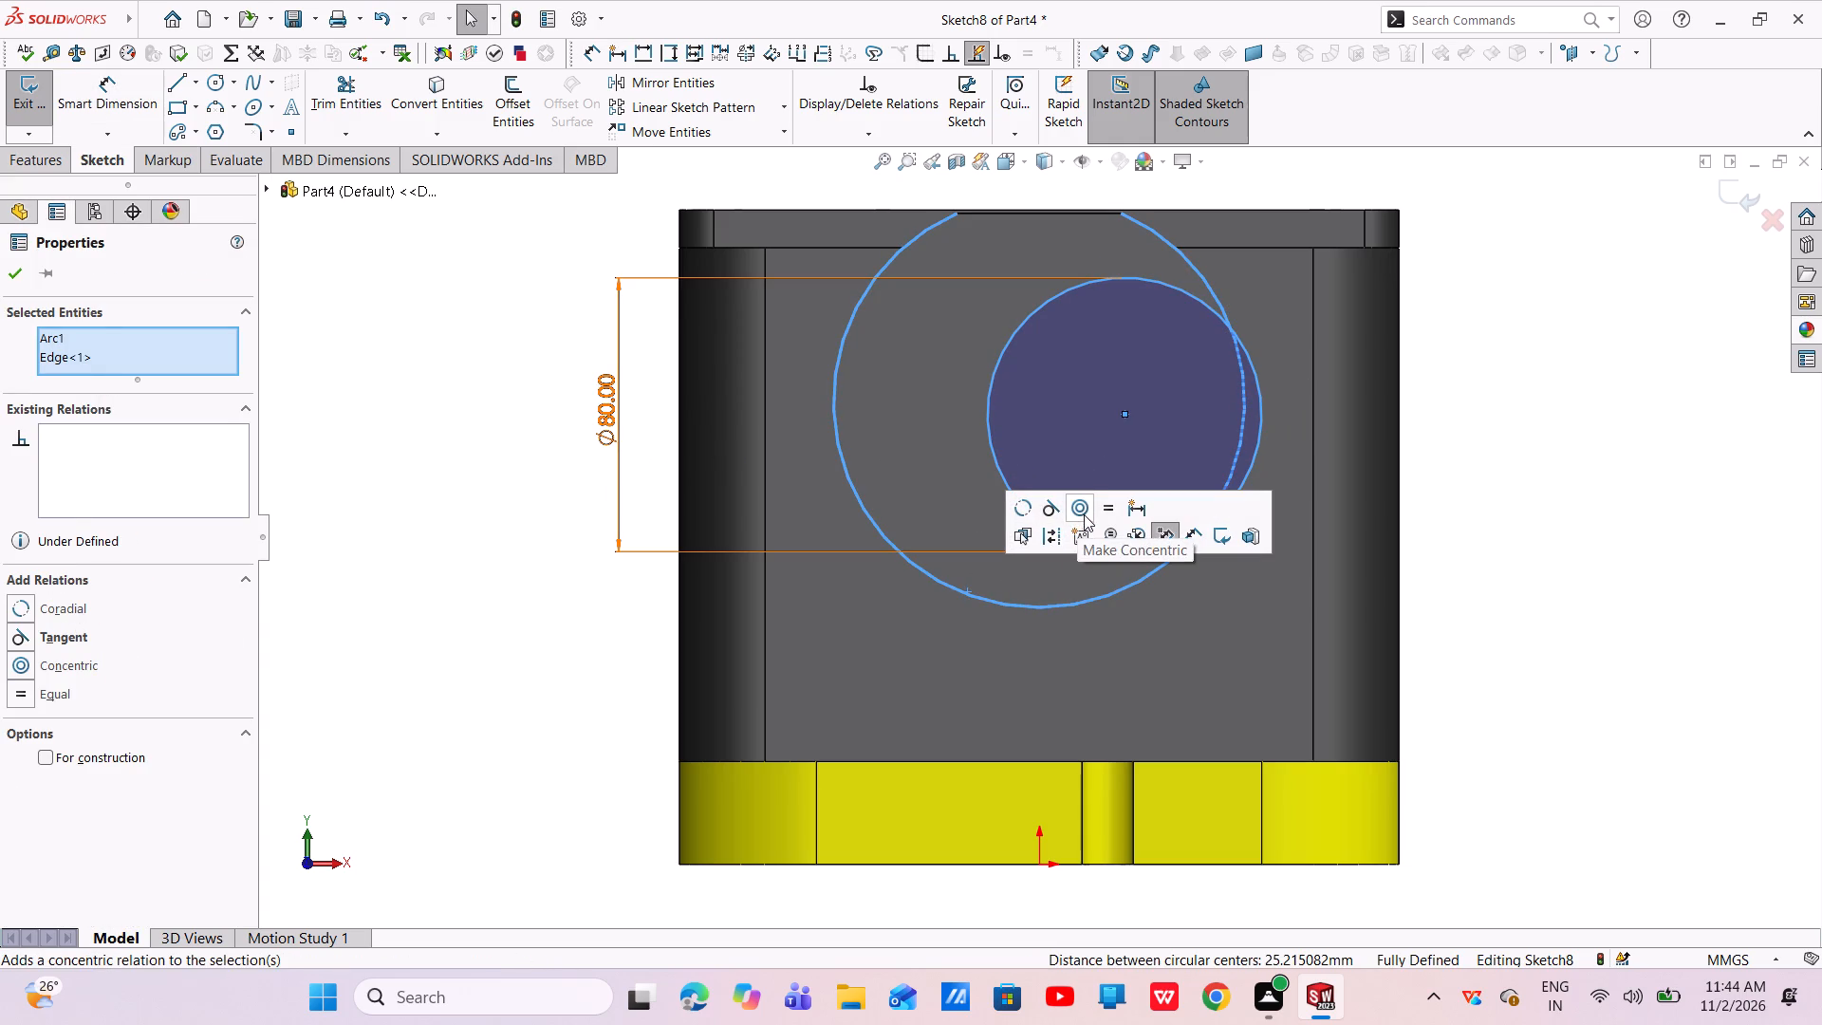
key("Escape")
key("Escape")
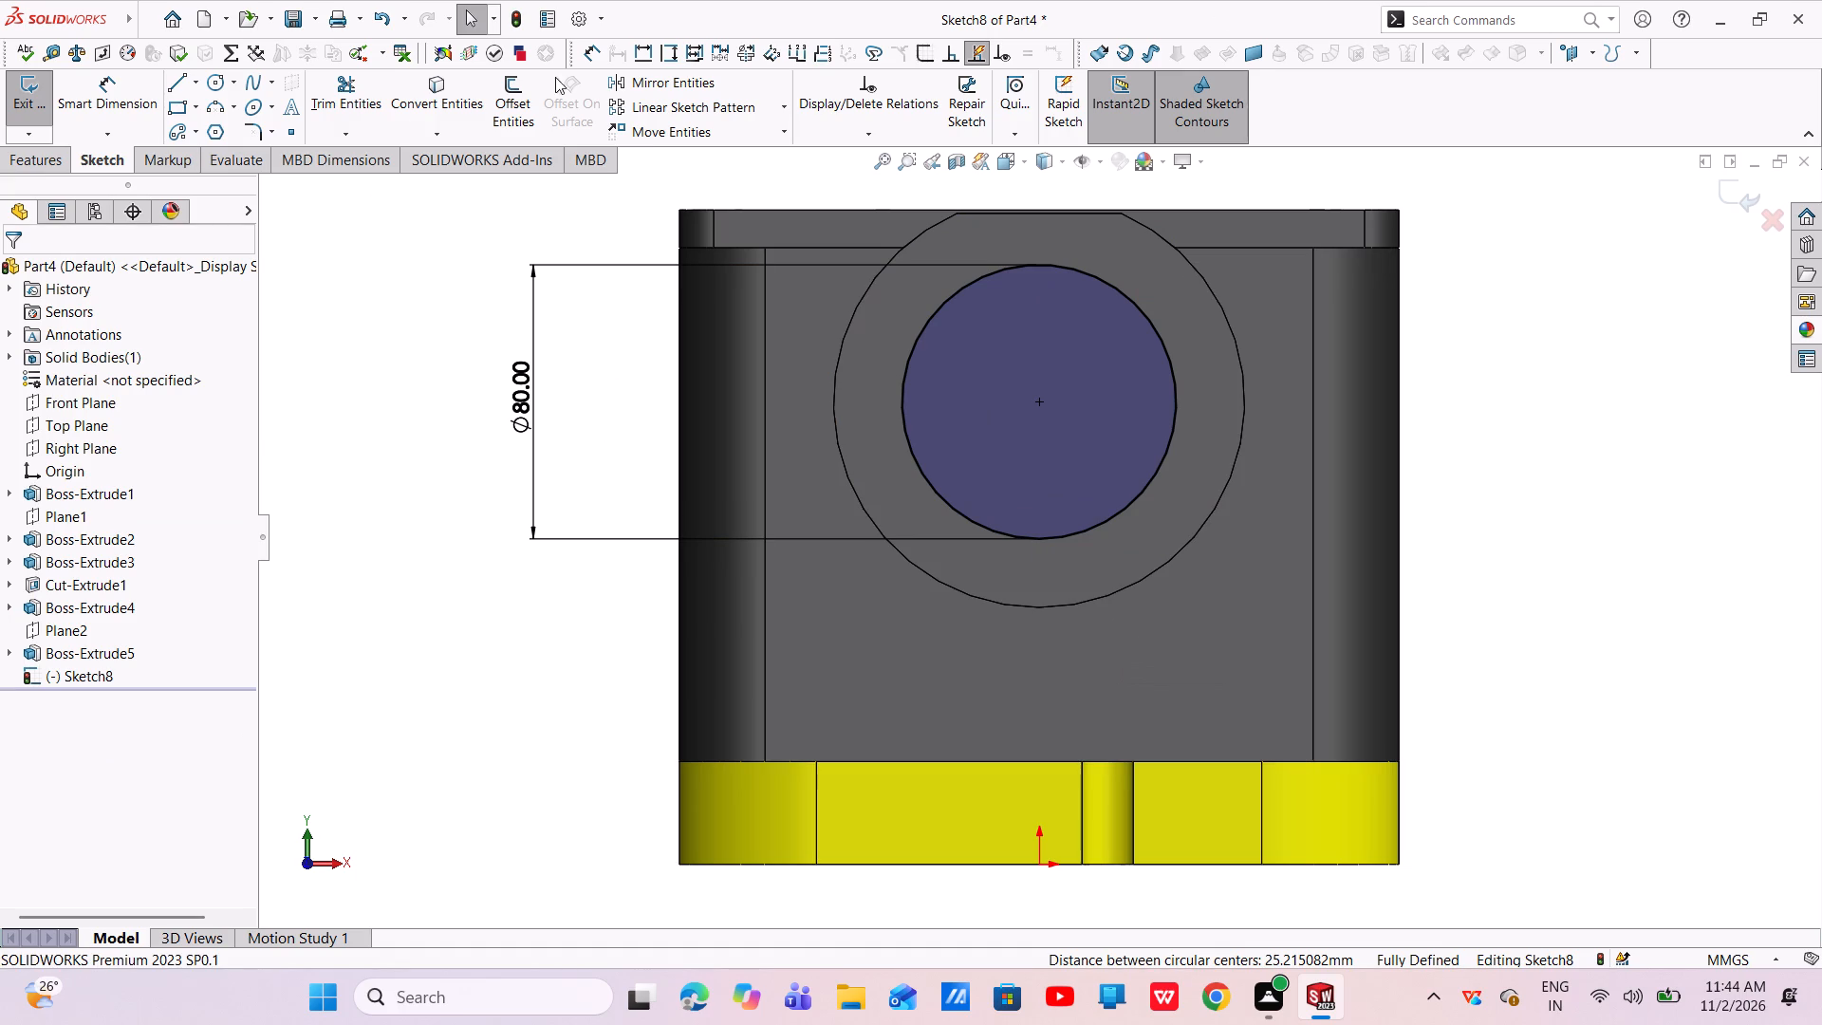
Cut-extrude the 80 mm circle through the boss into the column using the Up To Next end condition.
left_click(15, 173)
left_click(30, 102)
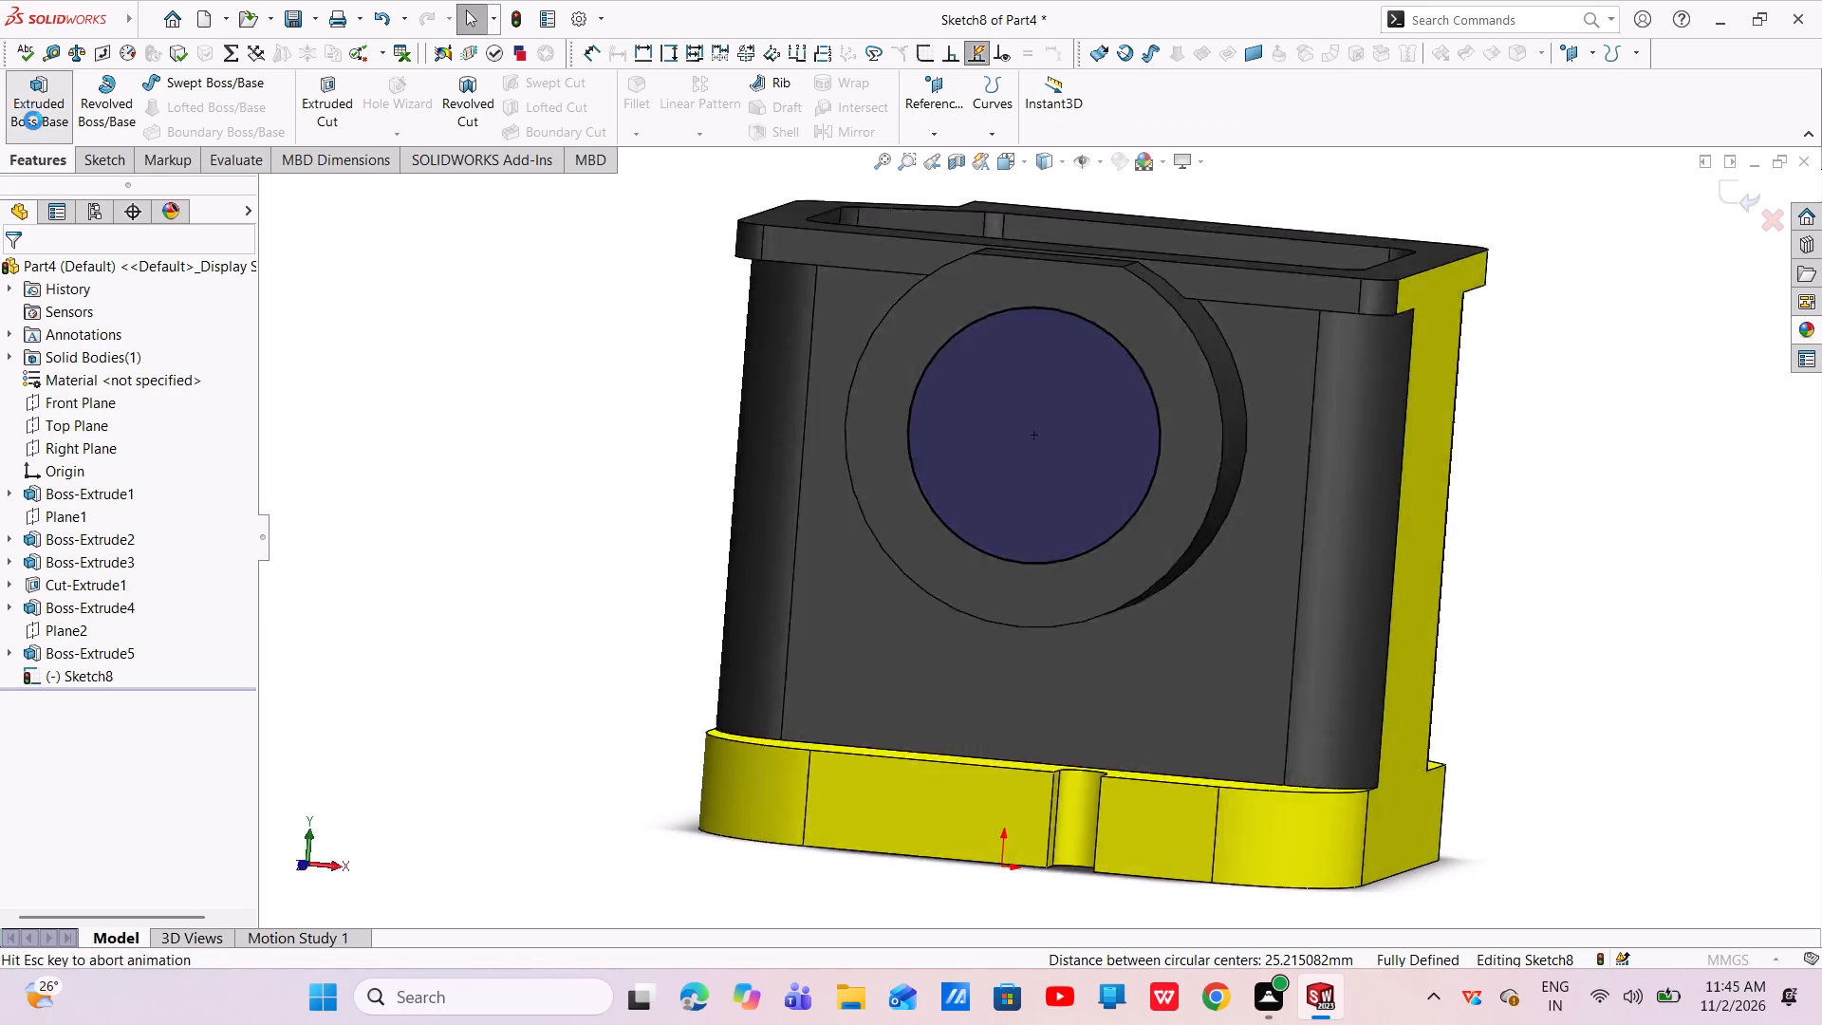
left_click(49, 271)
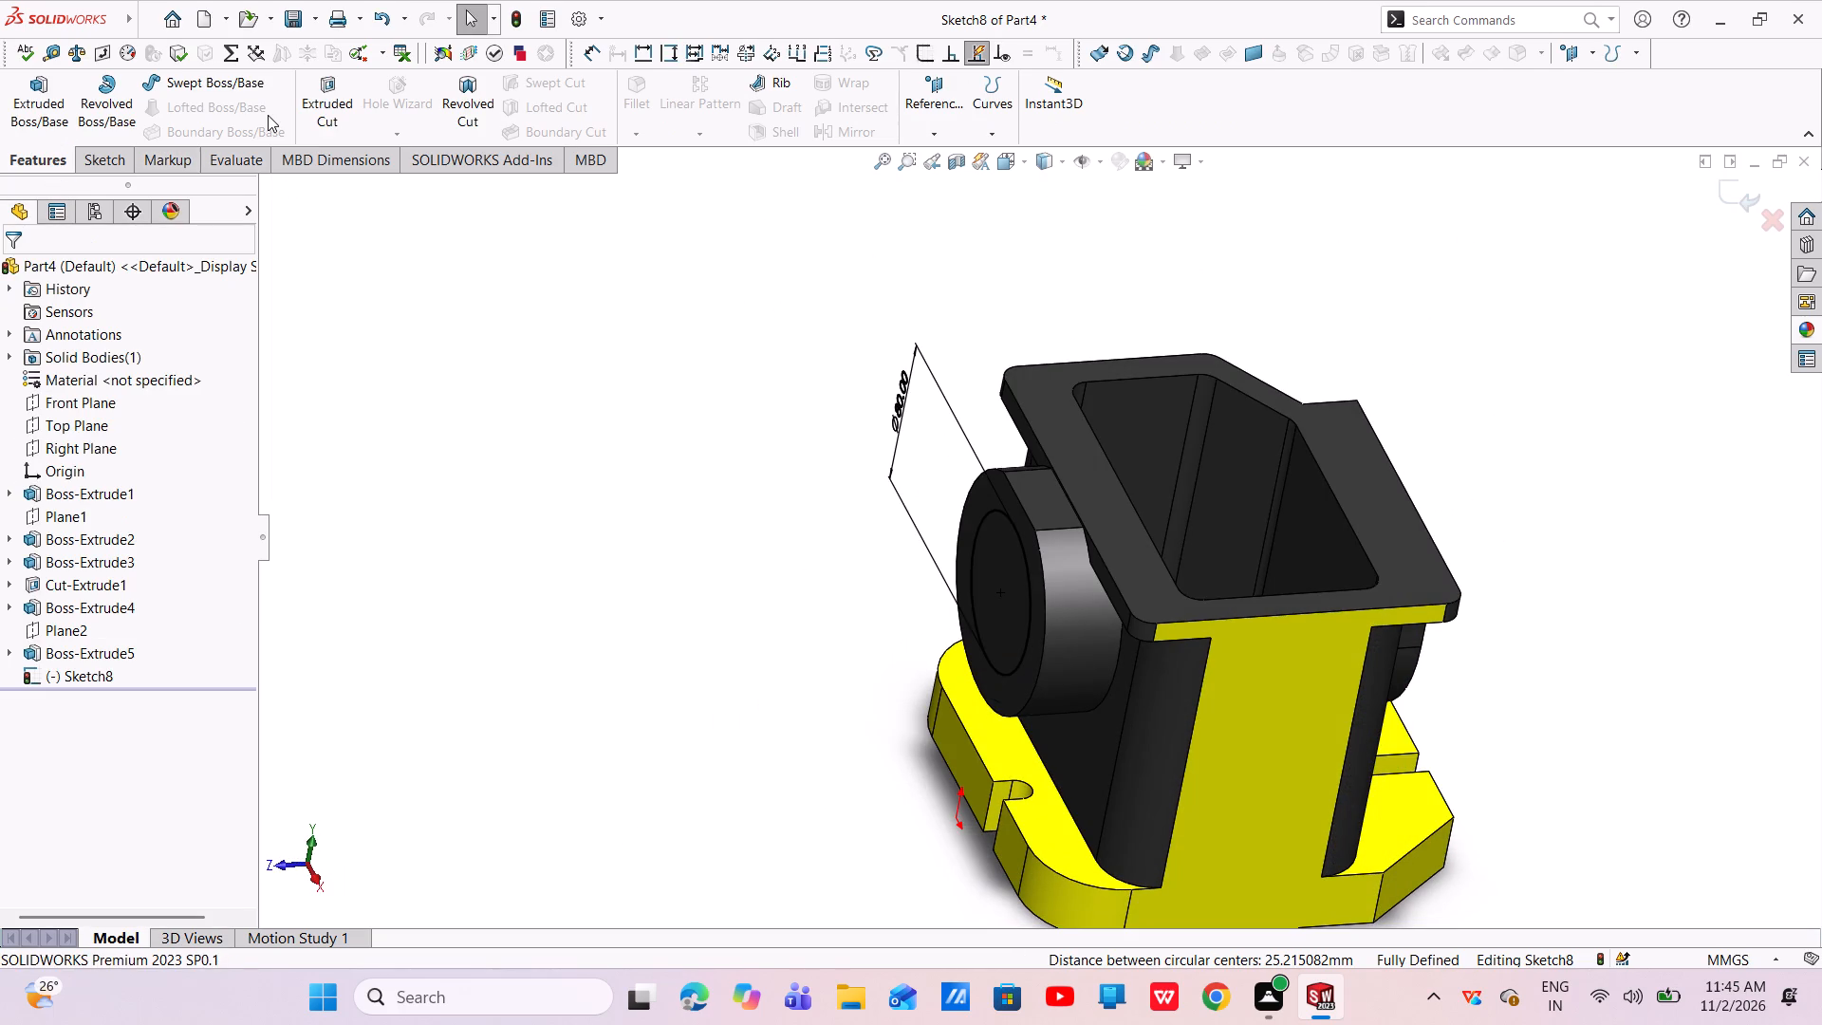
left_click(307, 98)
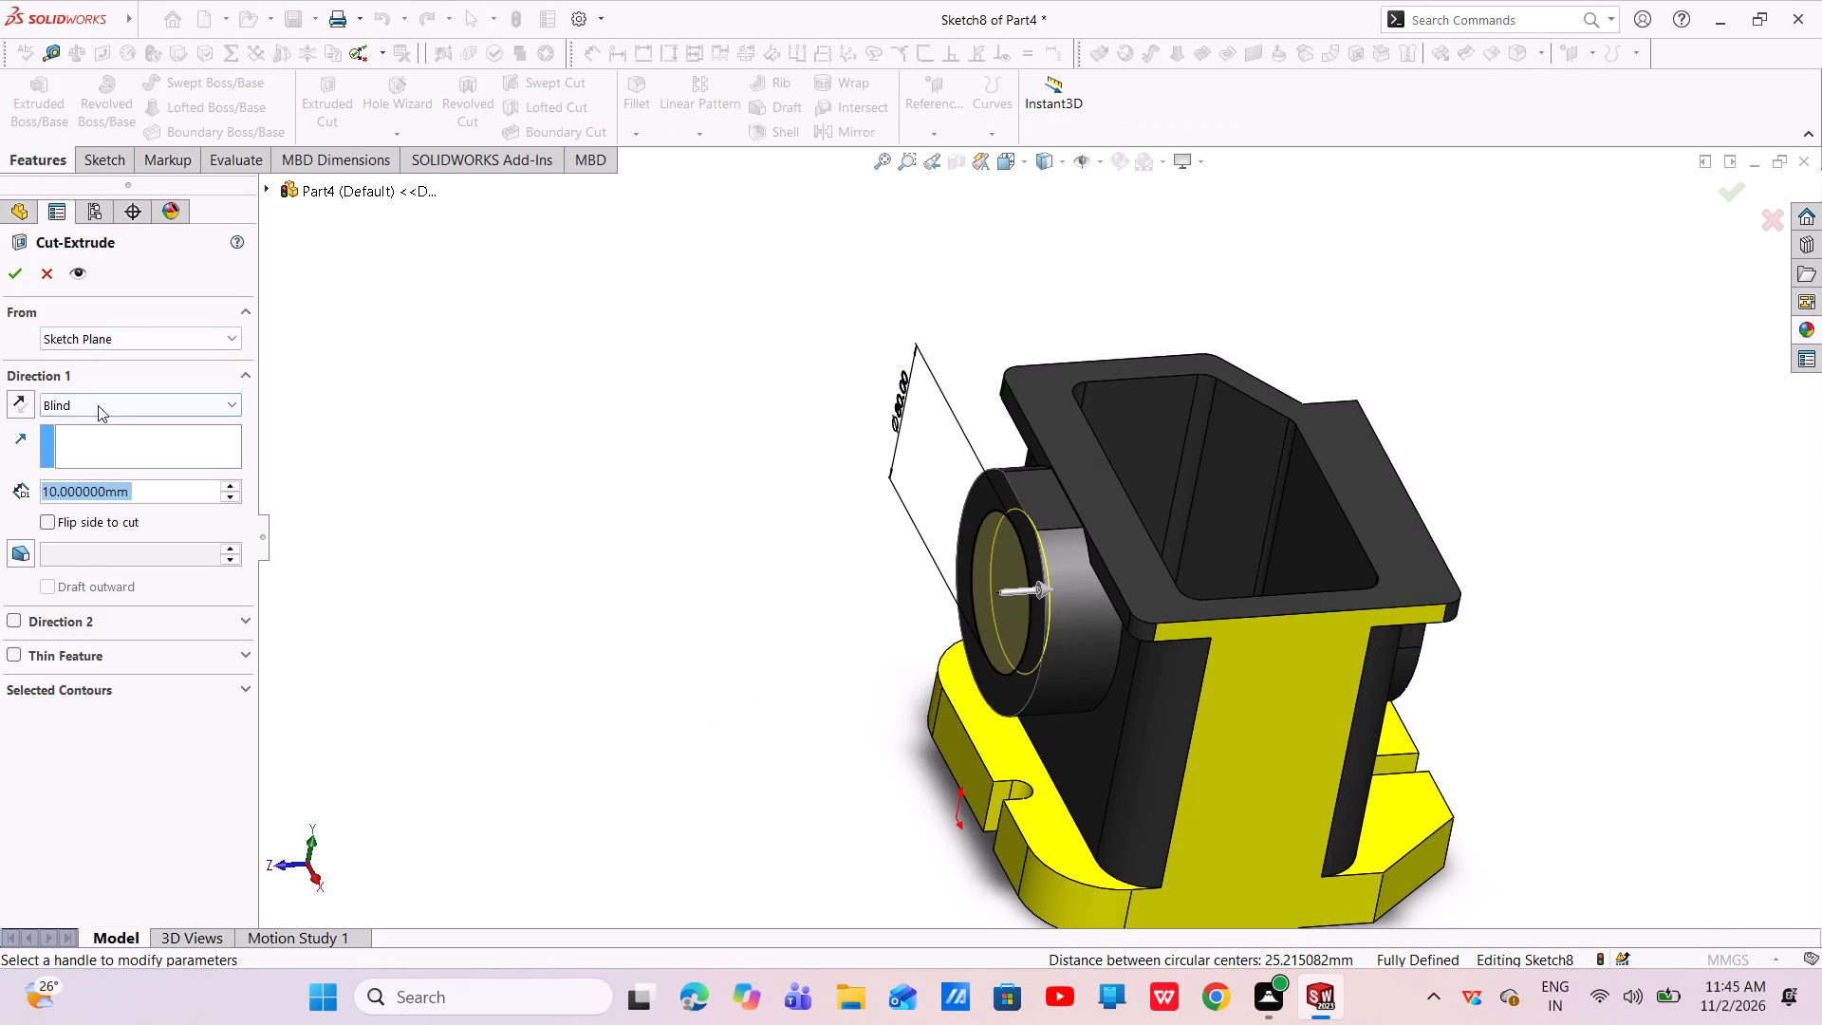
left_click(59, 393)
left_click(91, 466)
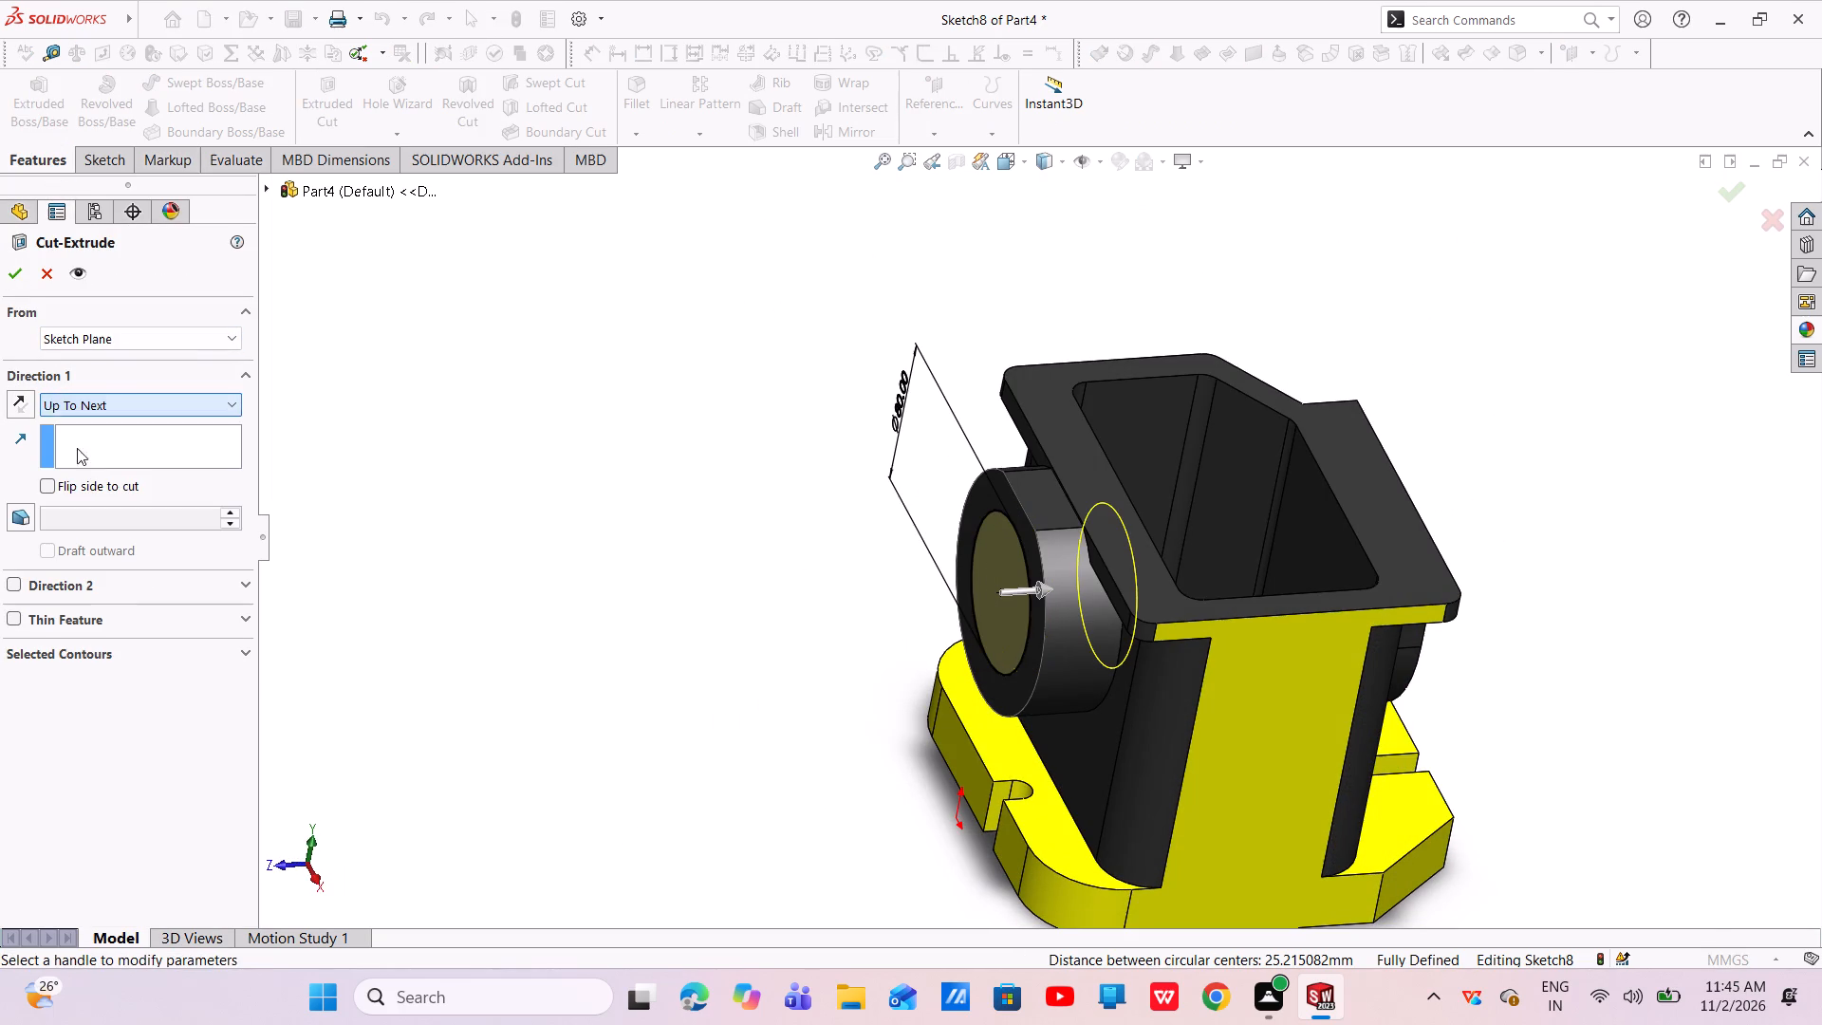
left_click(21, 278)
Chamfer the bore's outer circular edge on the boss end face with a 2 mm distance at 45 degrees.
scroll(1232, 550, "down", 6)
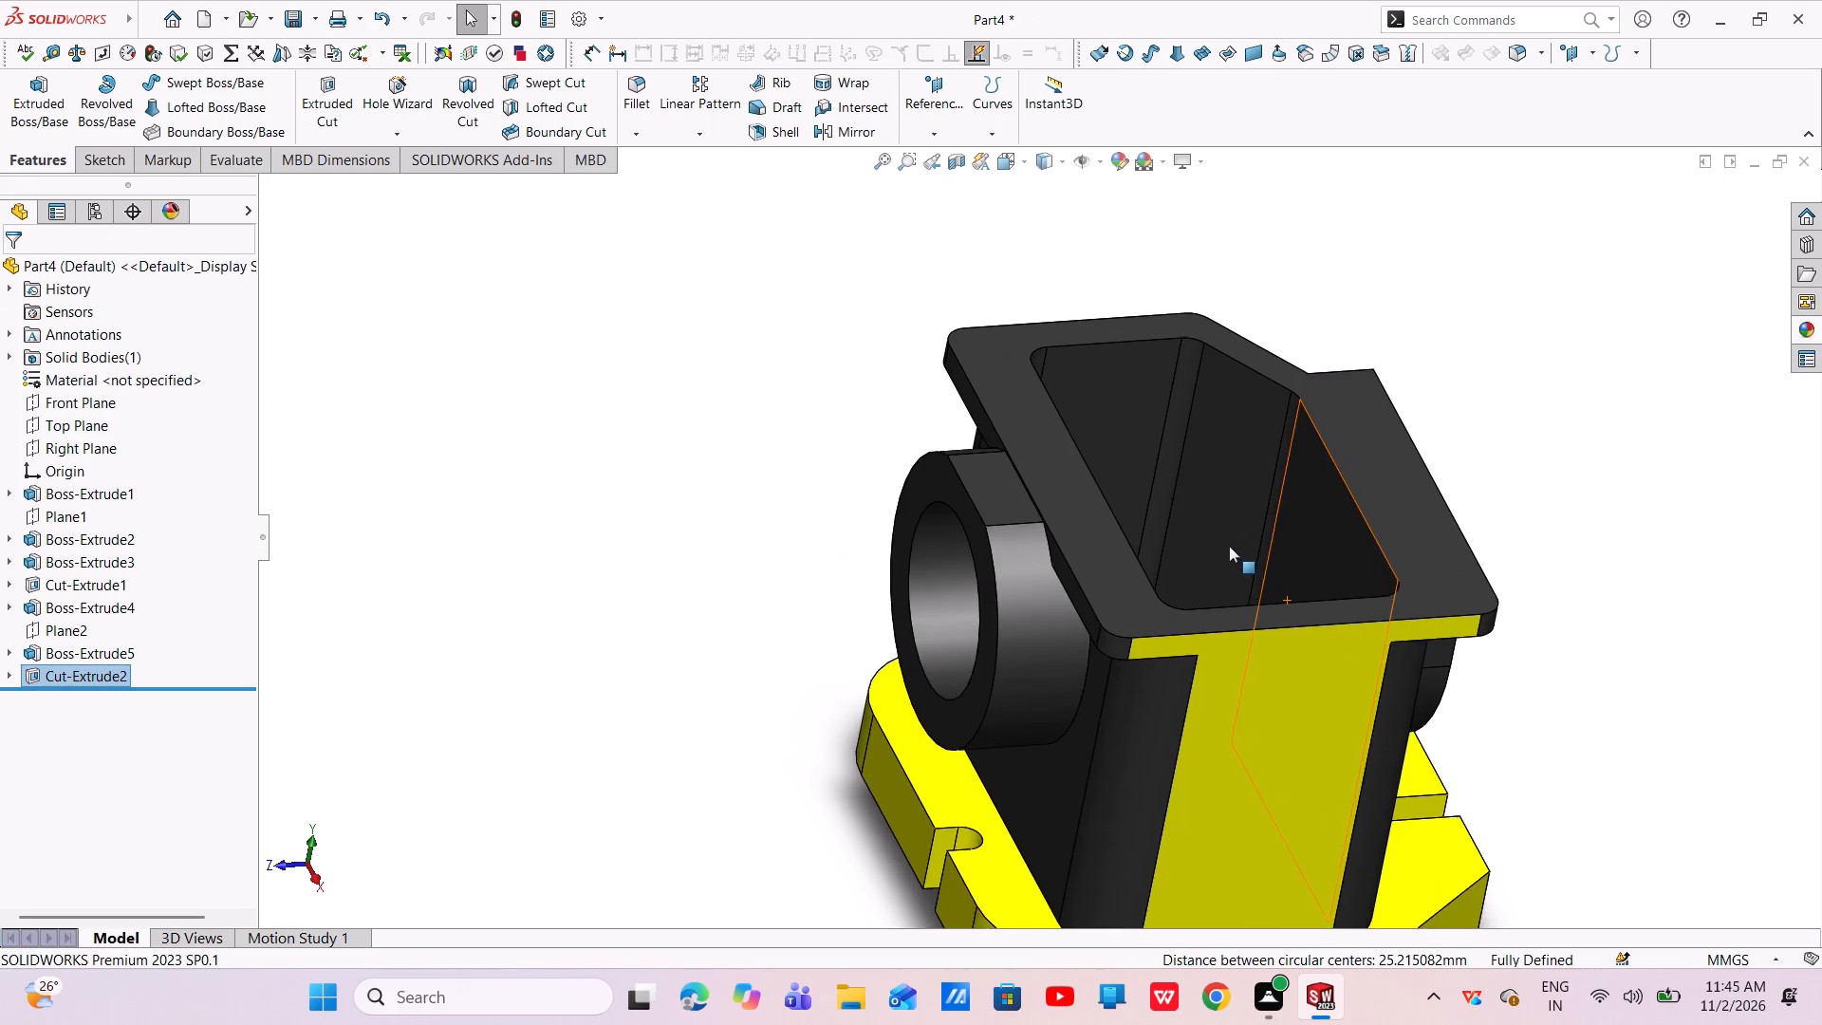
scroll(1228, 546, "up", 1)
middle_click_drag(1209, 544, 1185, 639)
scroll(1181, 633, "up", 5)
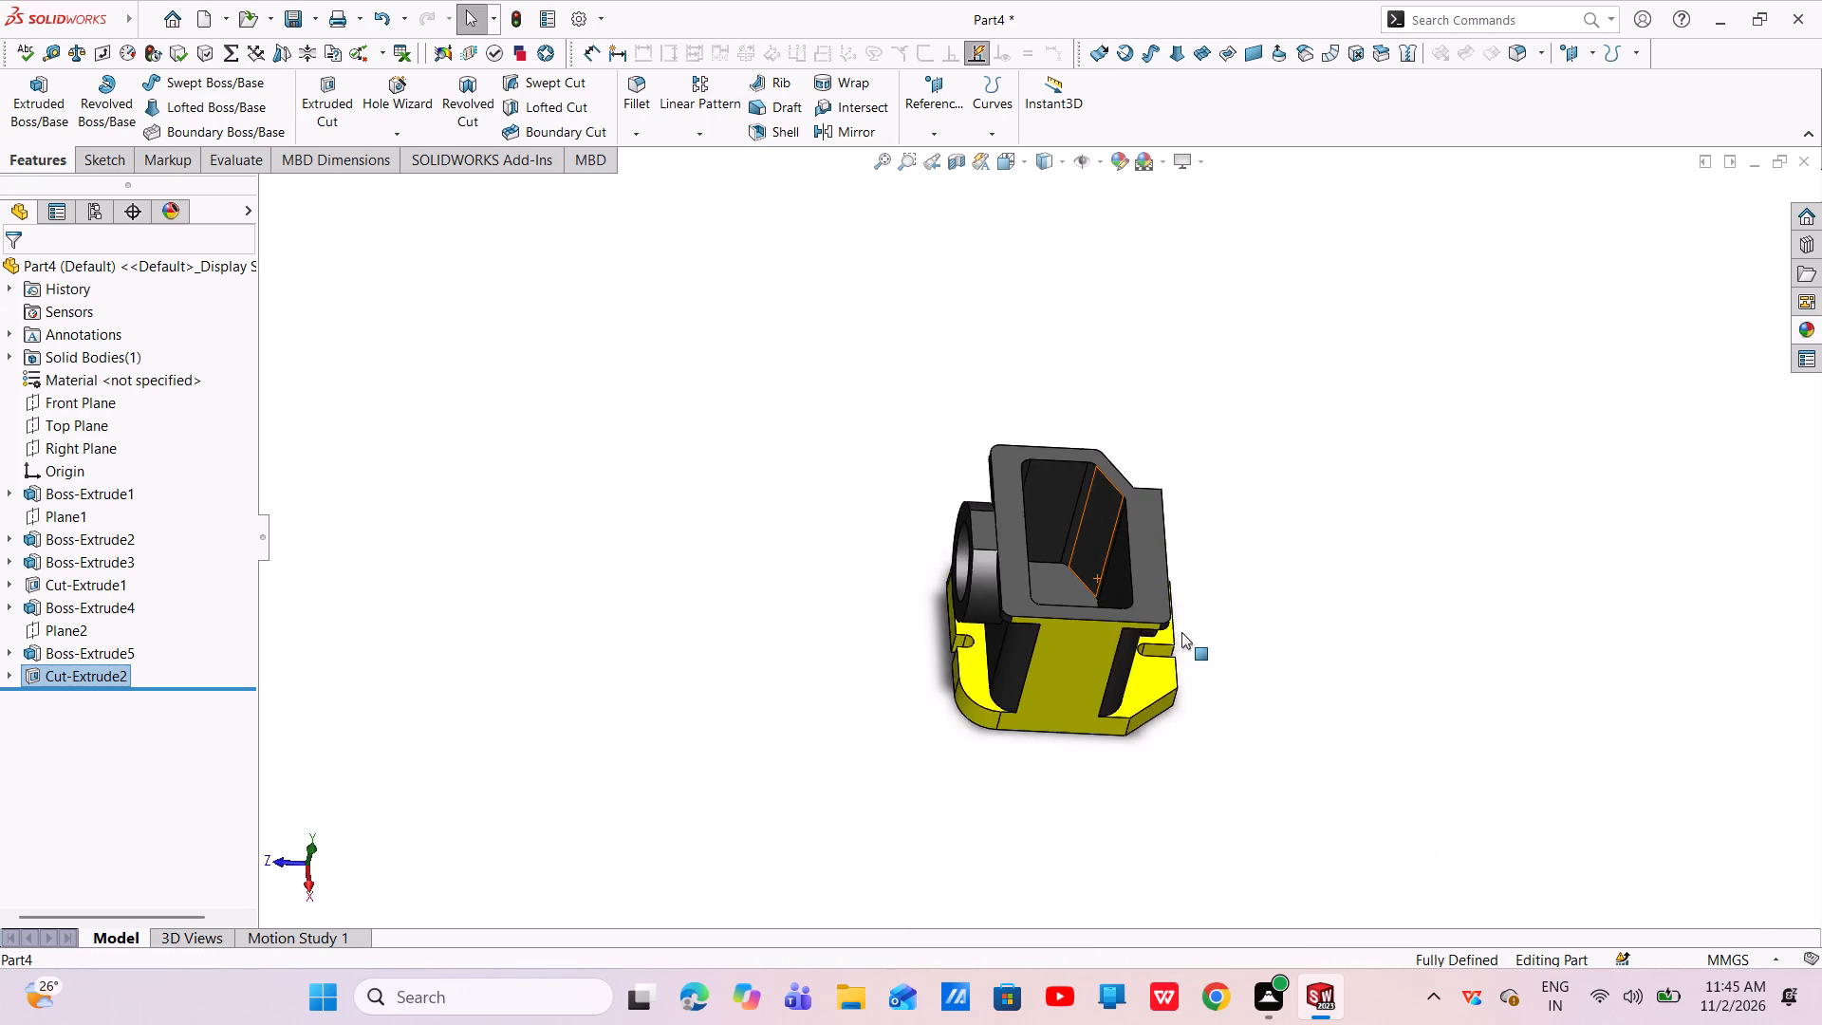
middle_click_drag(1115, 617, 1191, 721)
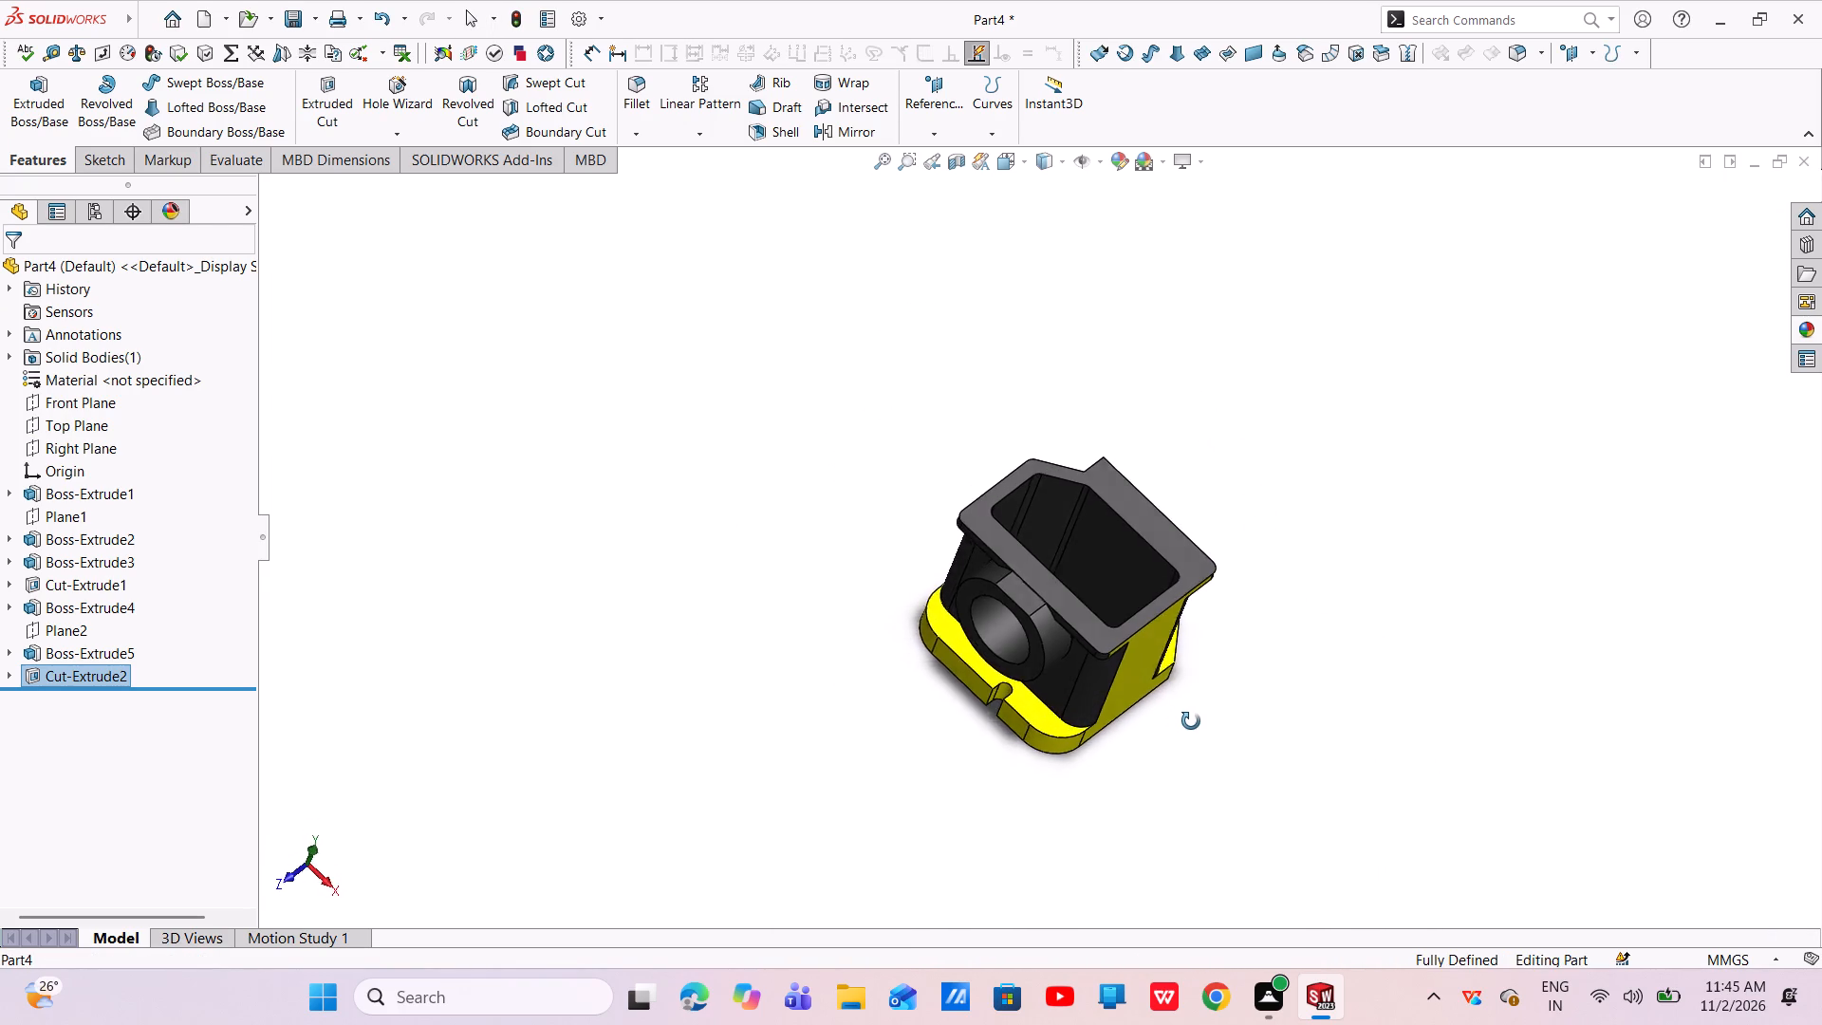
middle_click_drag(1191, 721, 1155, 674)
scroll(1154, 686, "down", 4)
scroll(1153, 686, "up", 3)
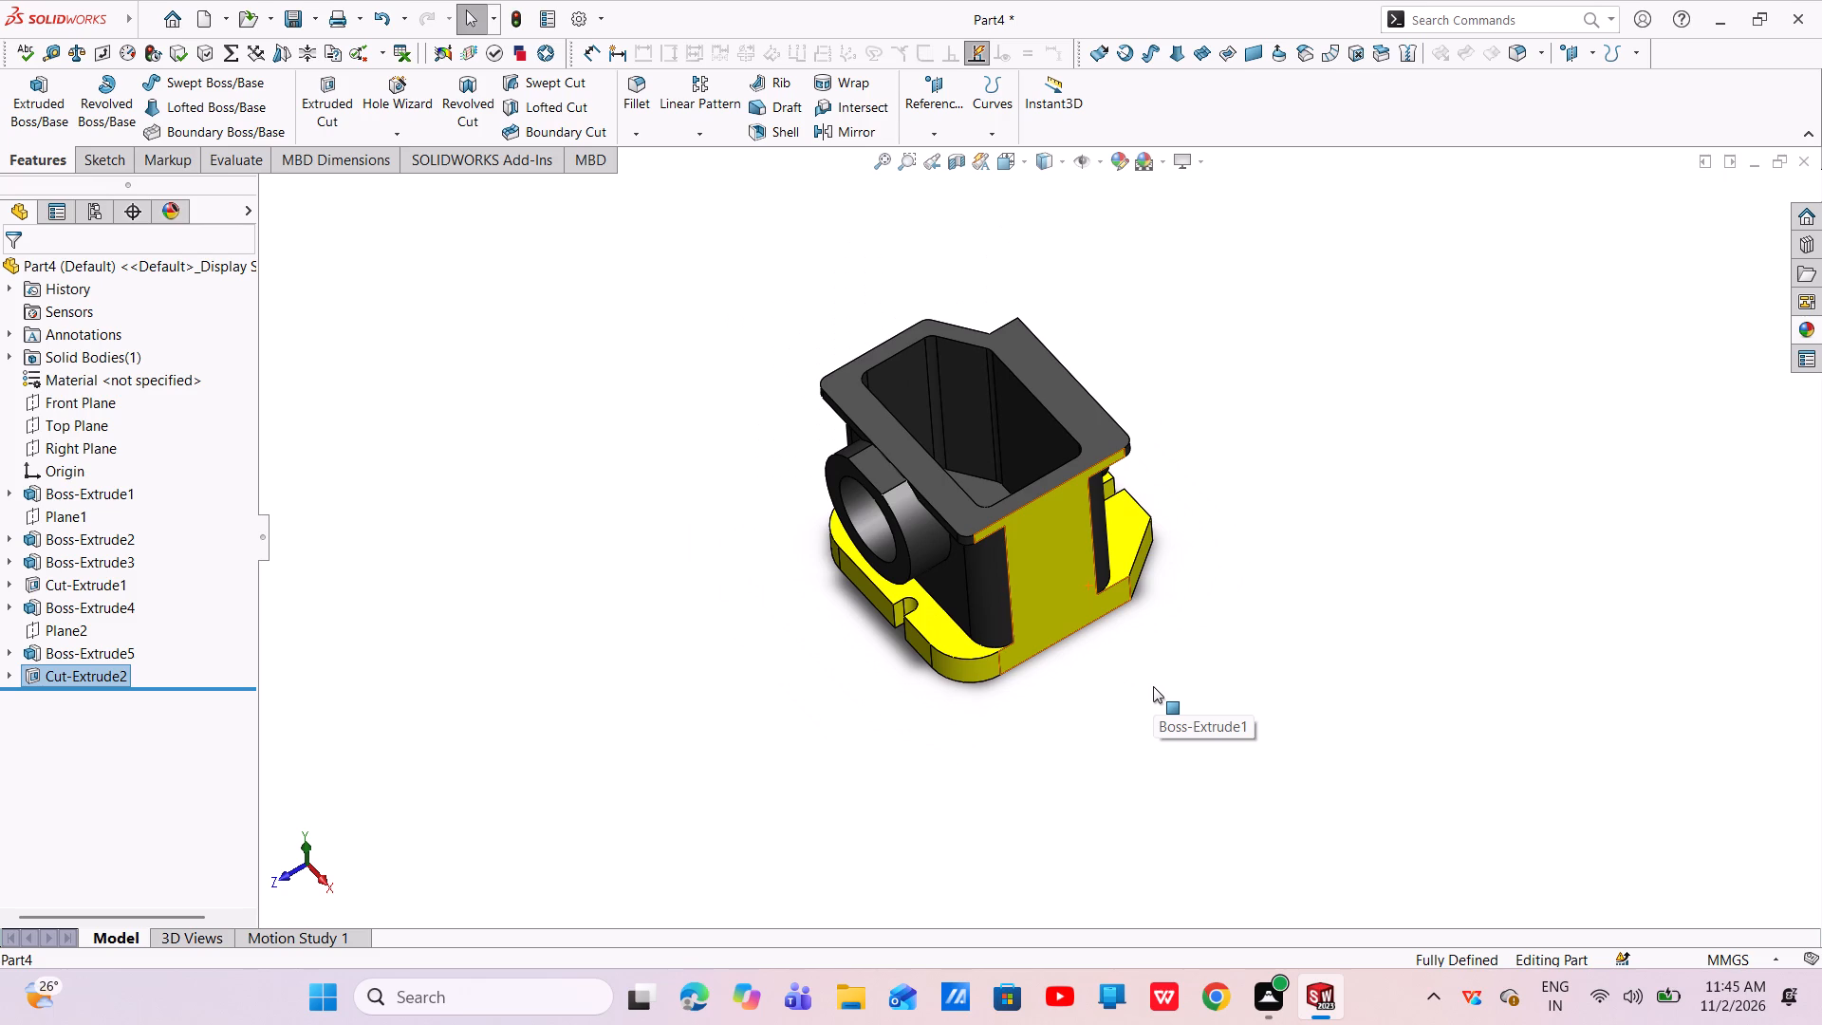
scroll(801, 545, "down", 8)
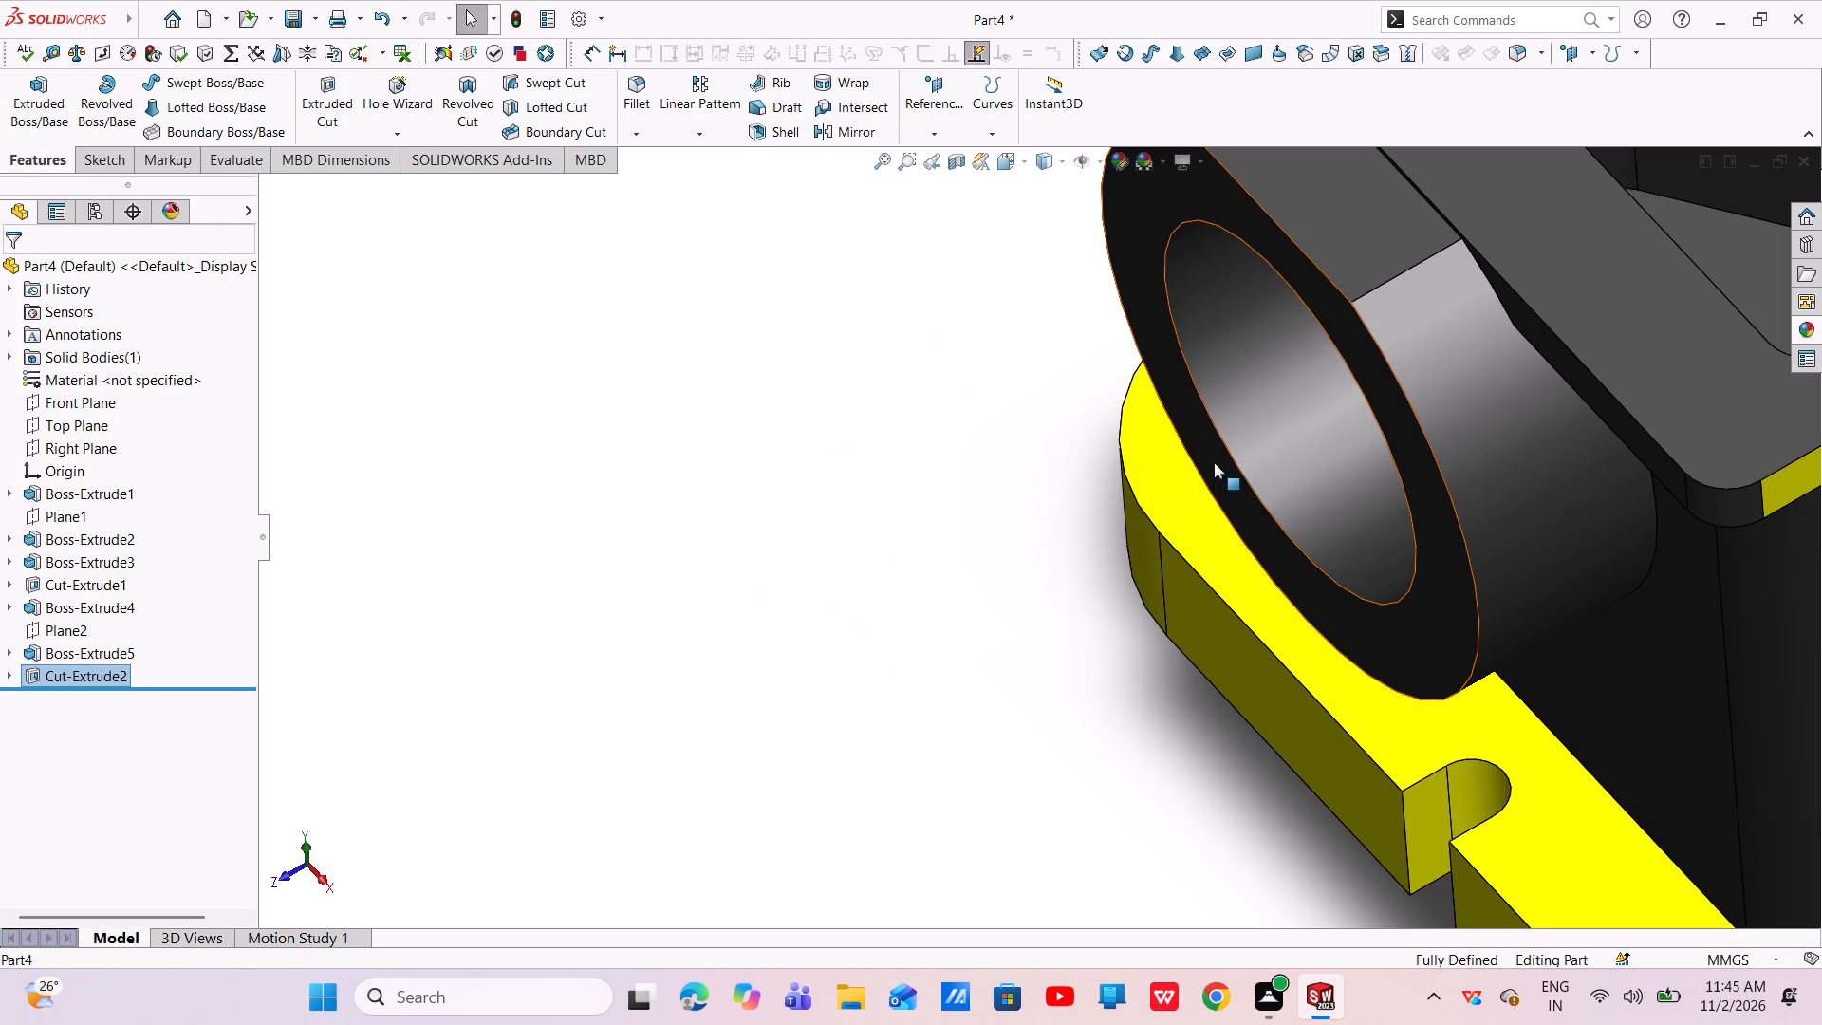
left_click(1231, 457)
right_click(1231, 457)
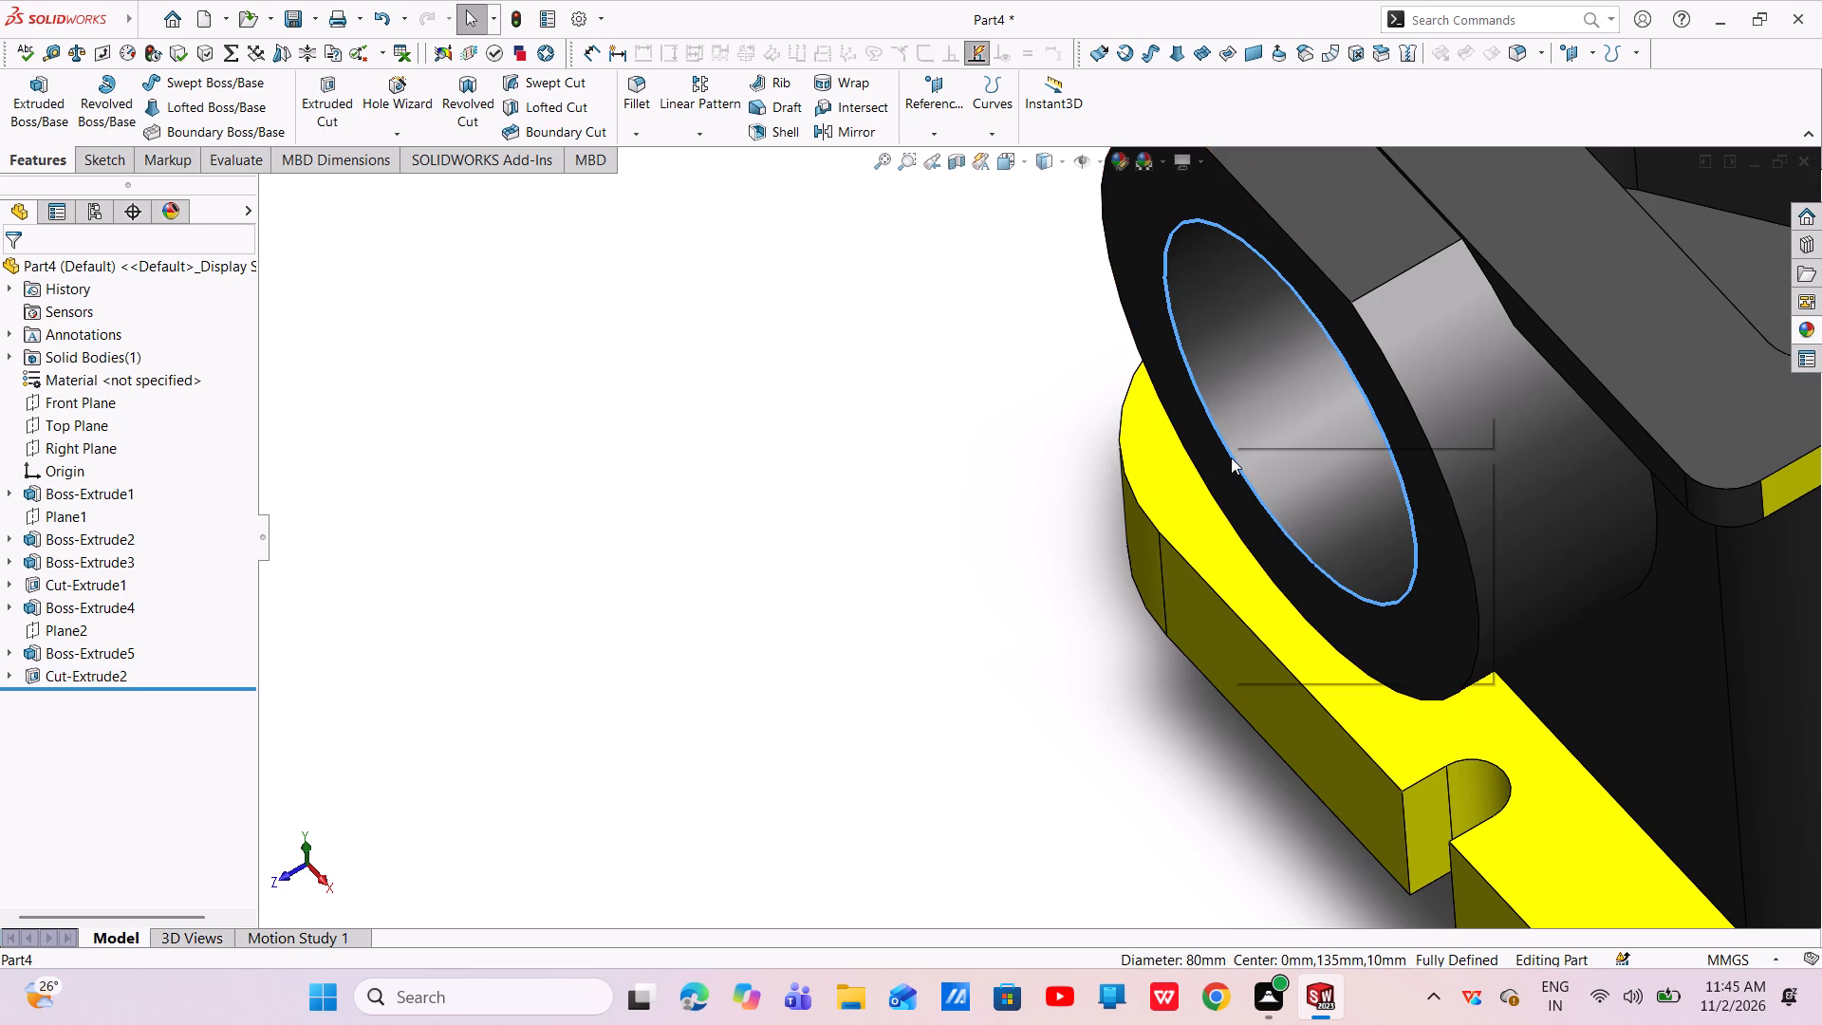
left_click(648, 133)
left_click(649, 174)
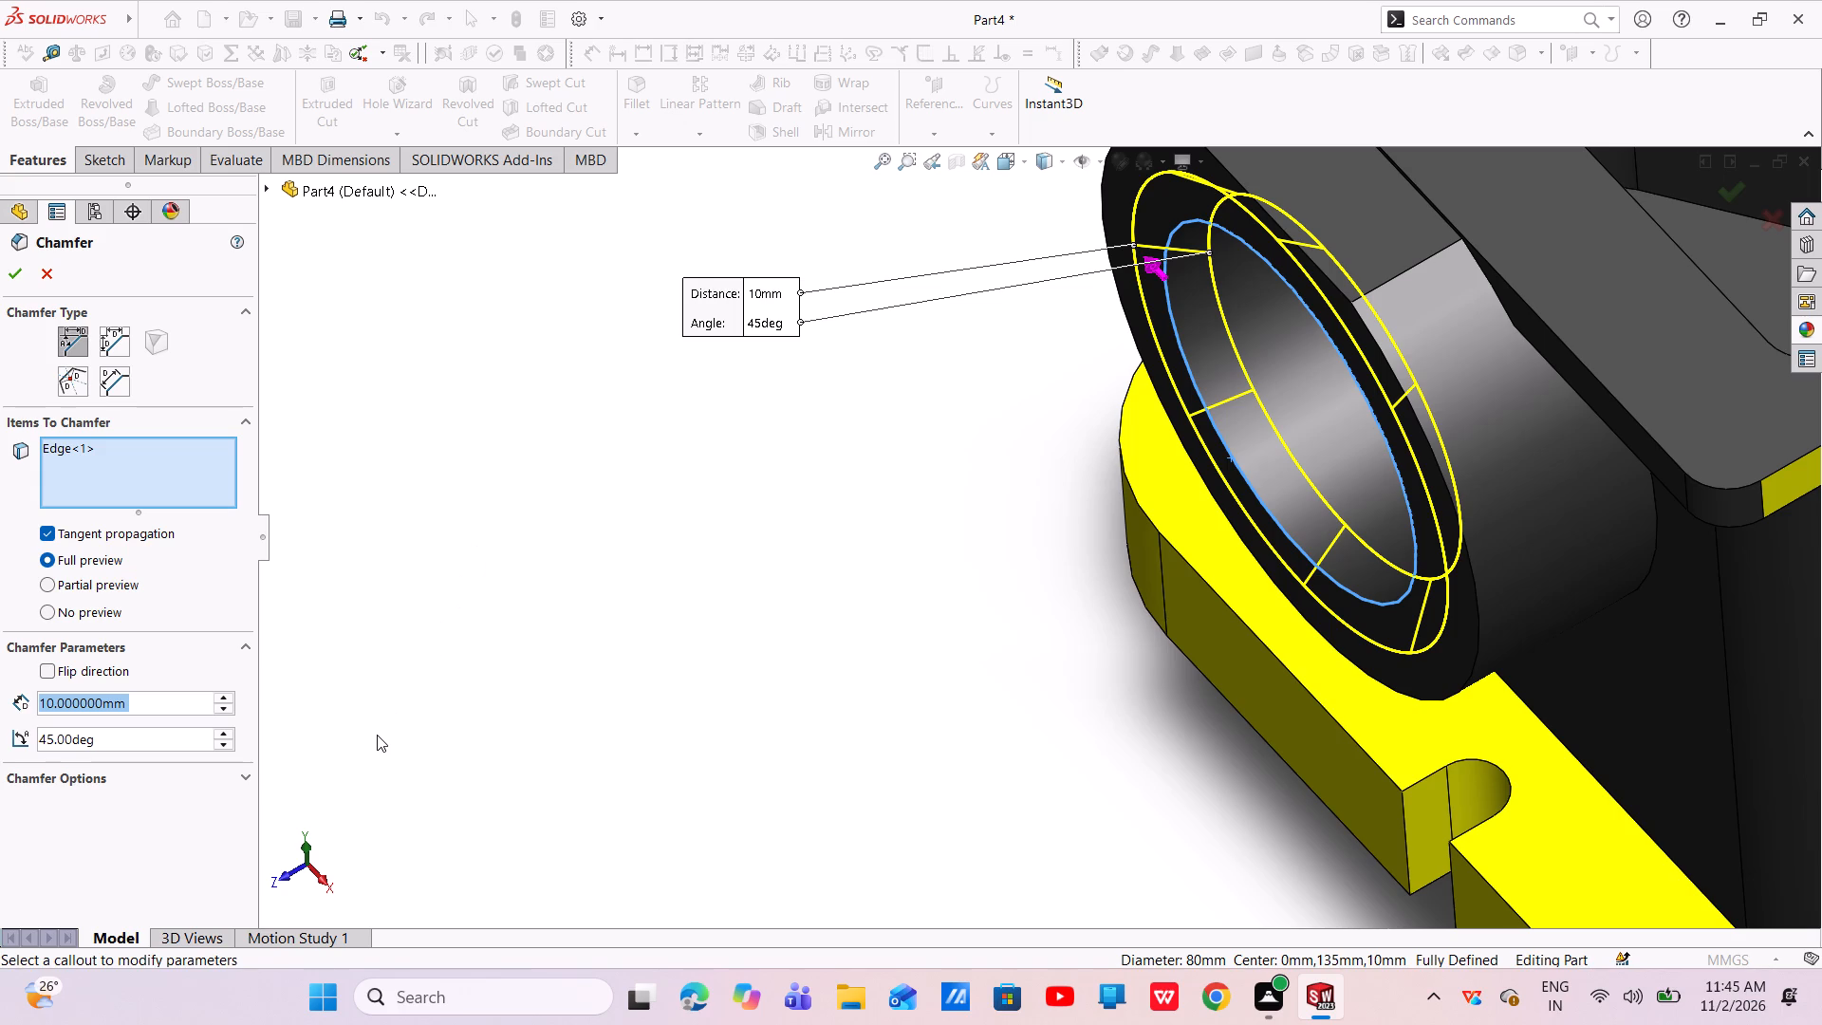
key("BackSpace")
key("2")
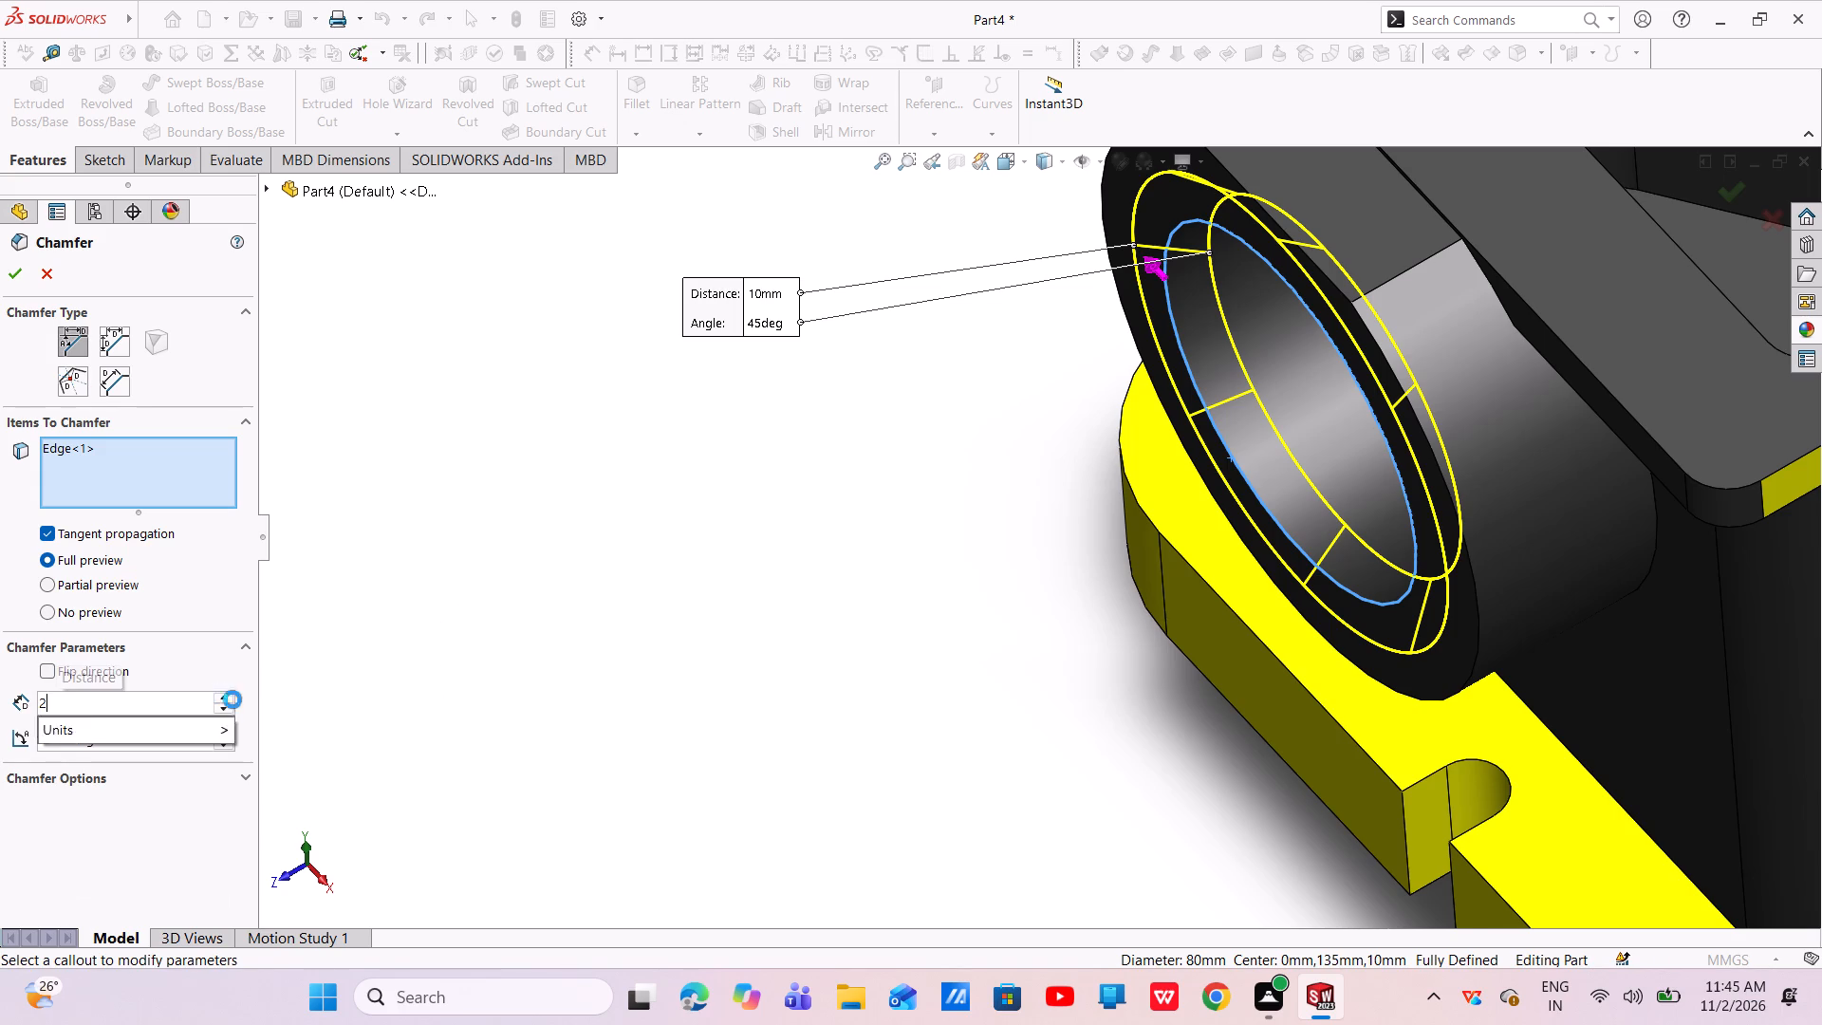
key("Return")
left_click(8, 268)
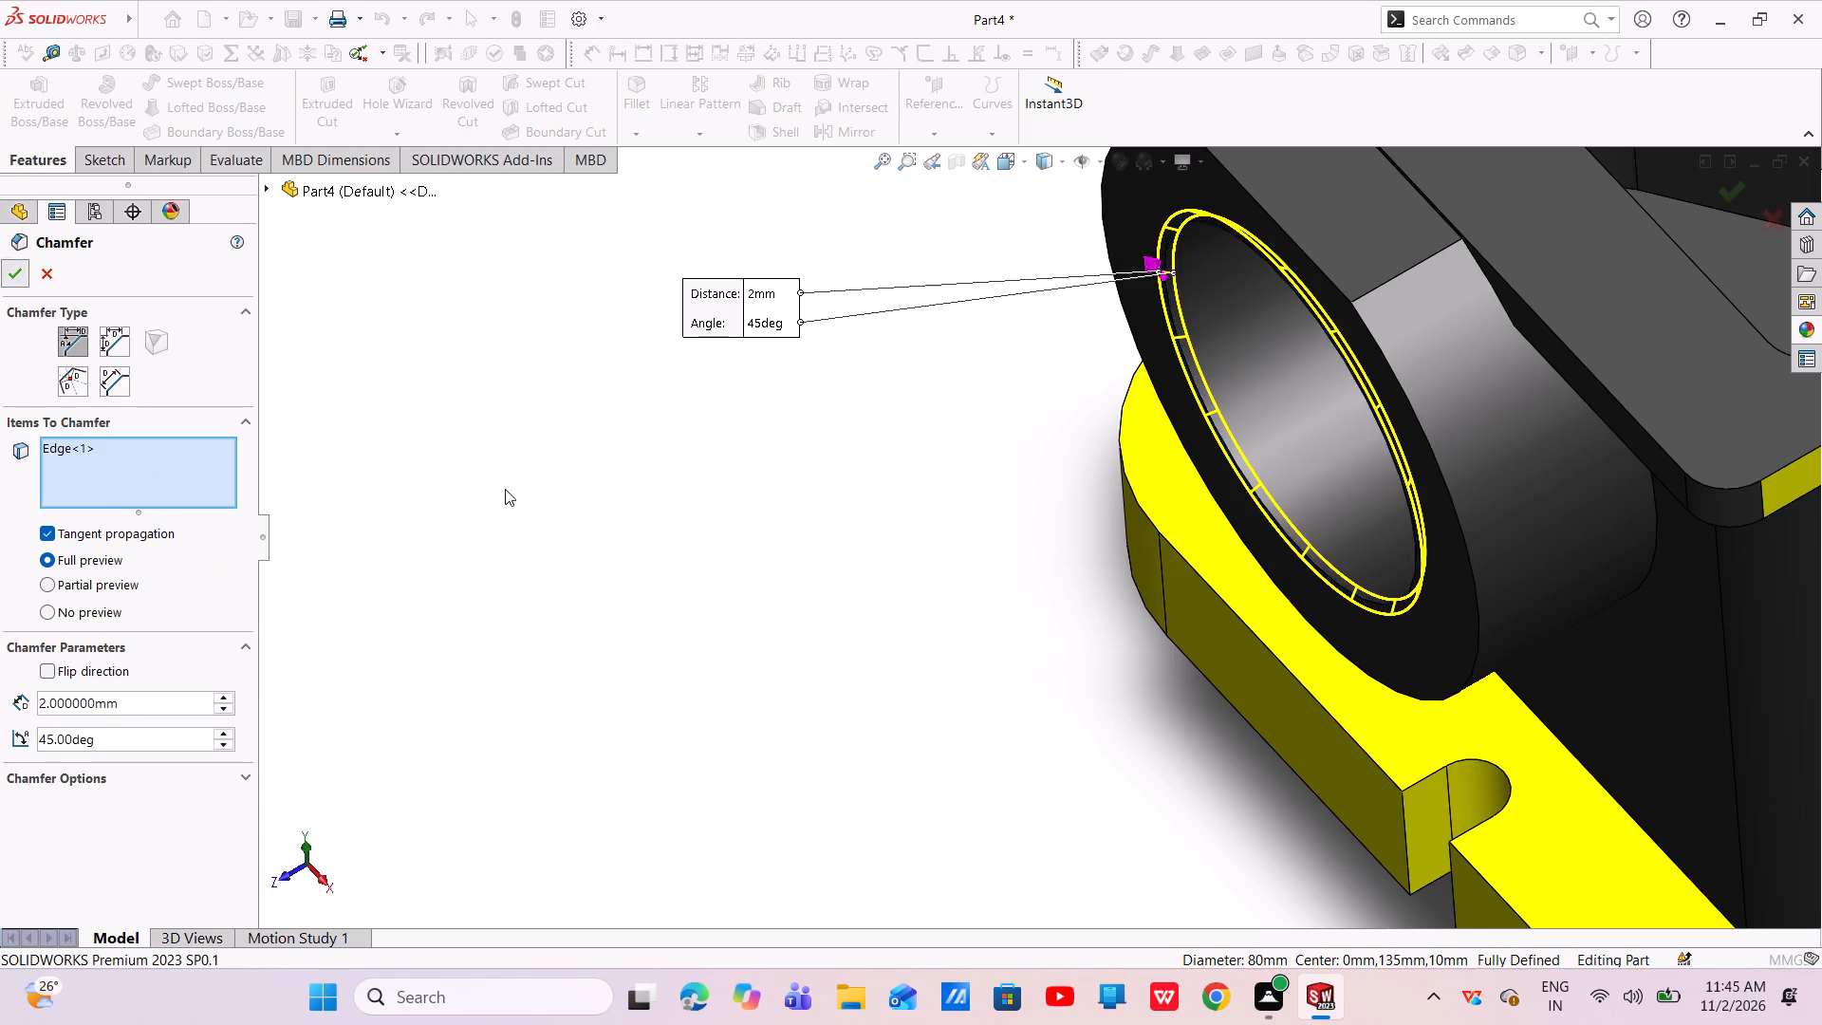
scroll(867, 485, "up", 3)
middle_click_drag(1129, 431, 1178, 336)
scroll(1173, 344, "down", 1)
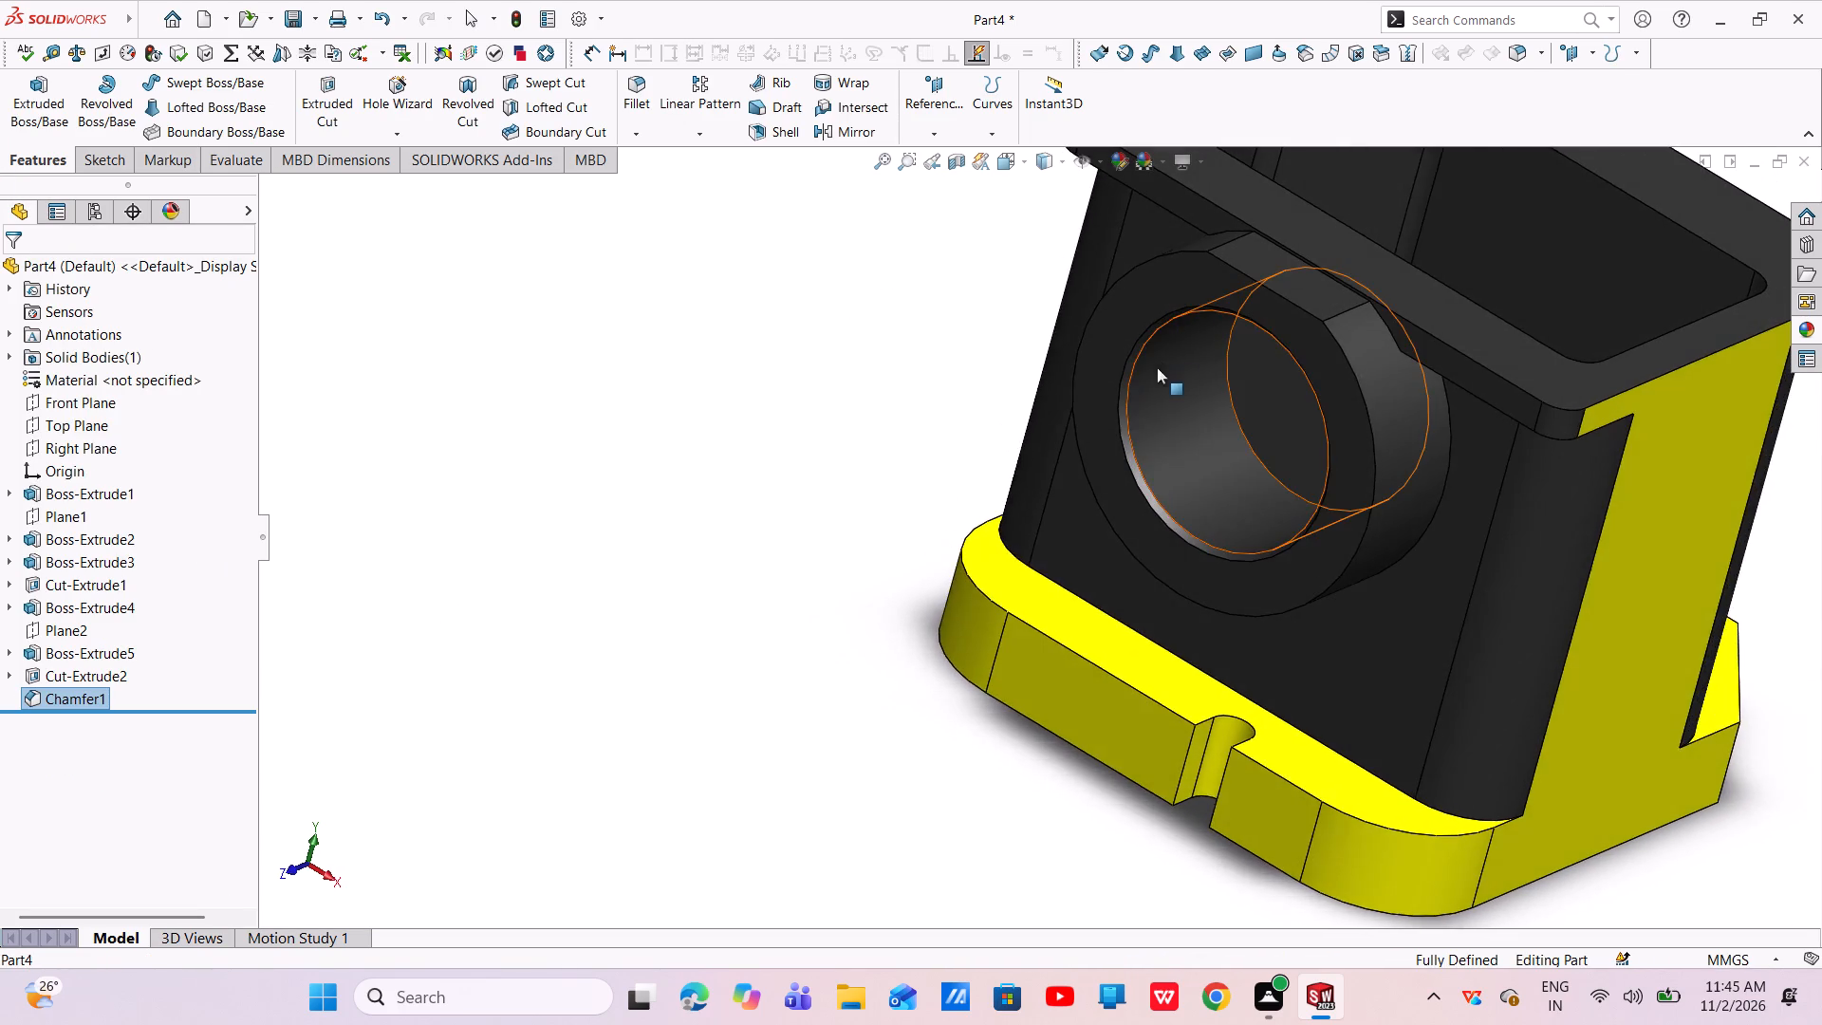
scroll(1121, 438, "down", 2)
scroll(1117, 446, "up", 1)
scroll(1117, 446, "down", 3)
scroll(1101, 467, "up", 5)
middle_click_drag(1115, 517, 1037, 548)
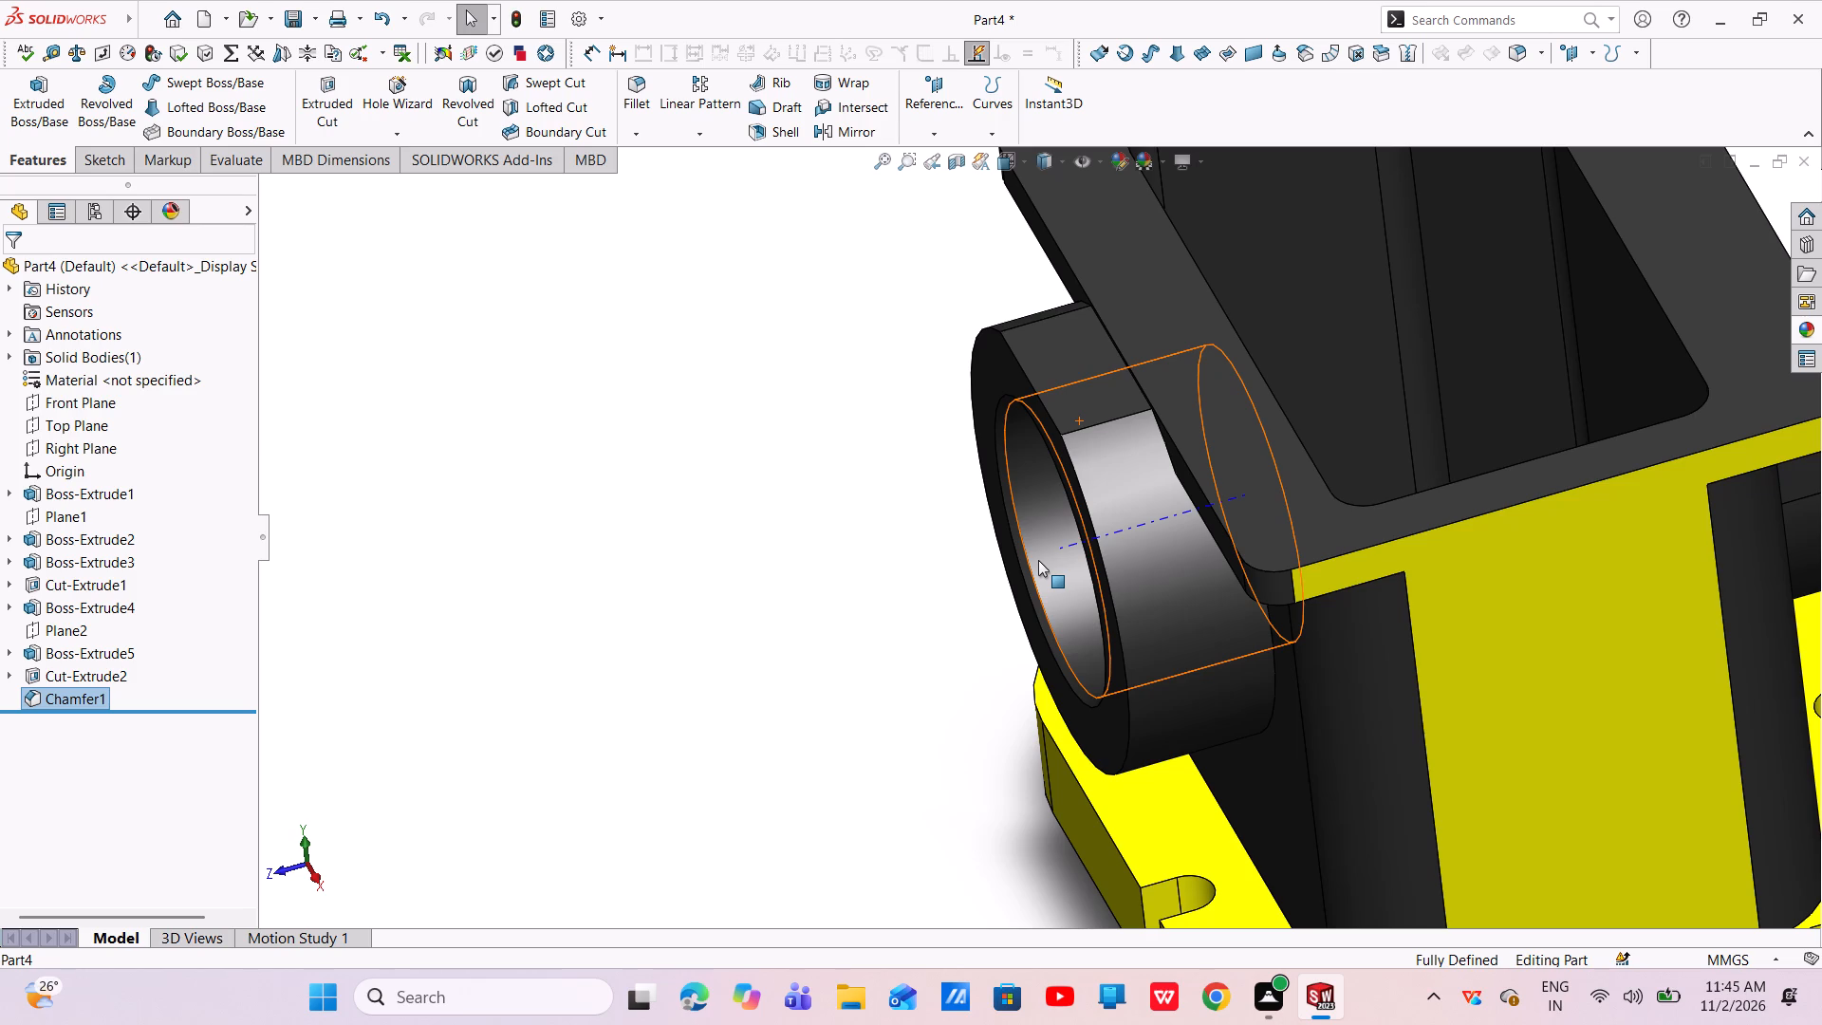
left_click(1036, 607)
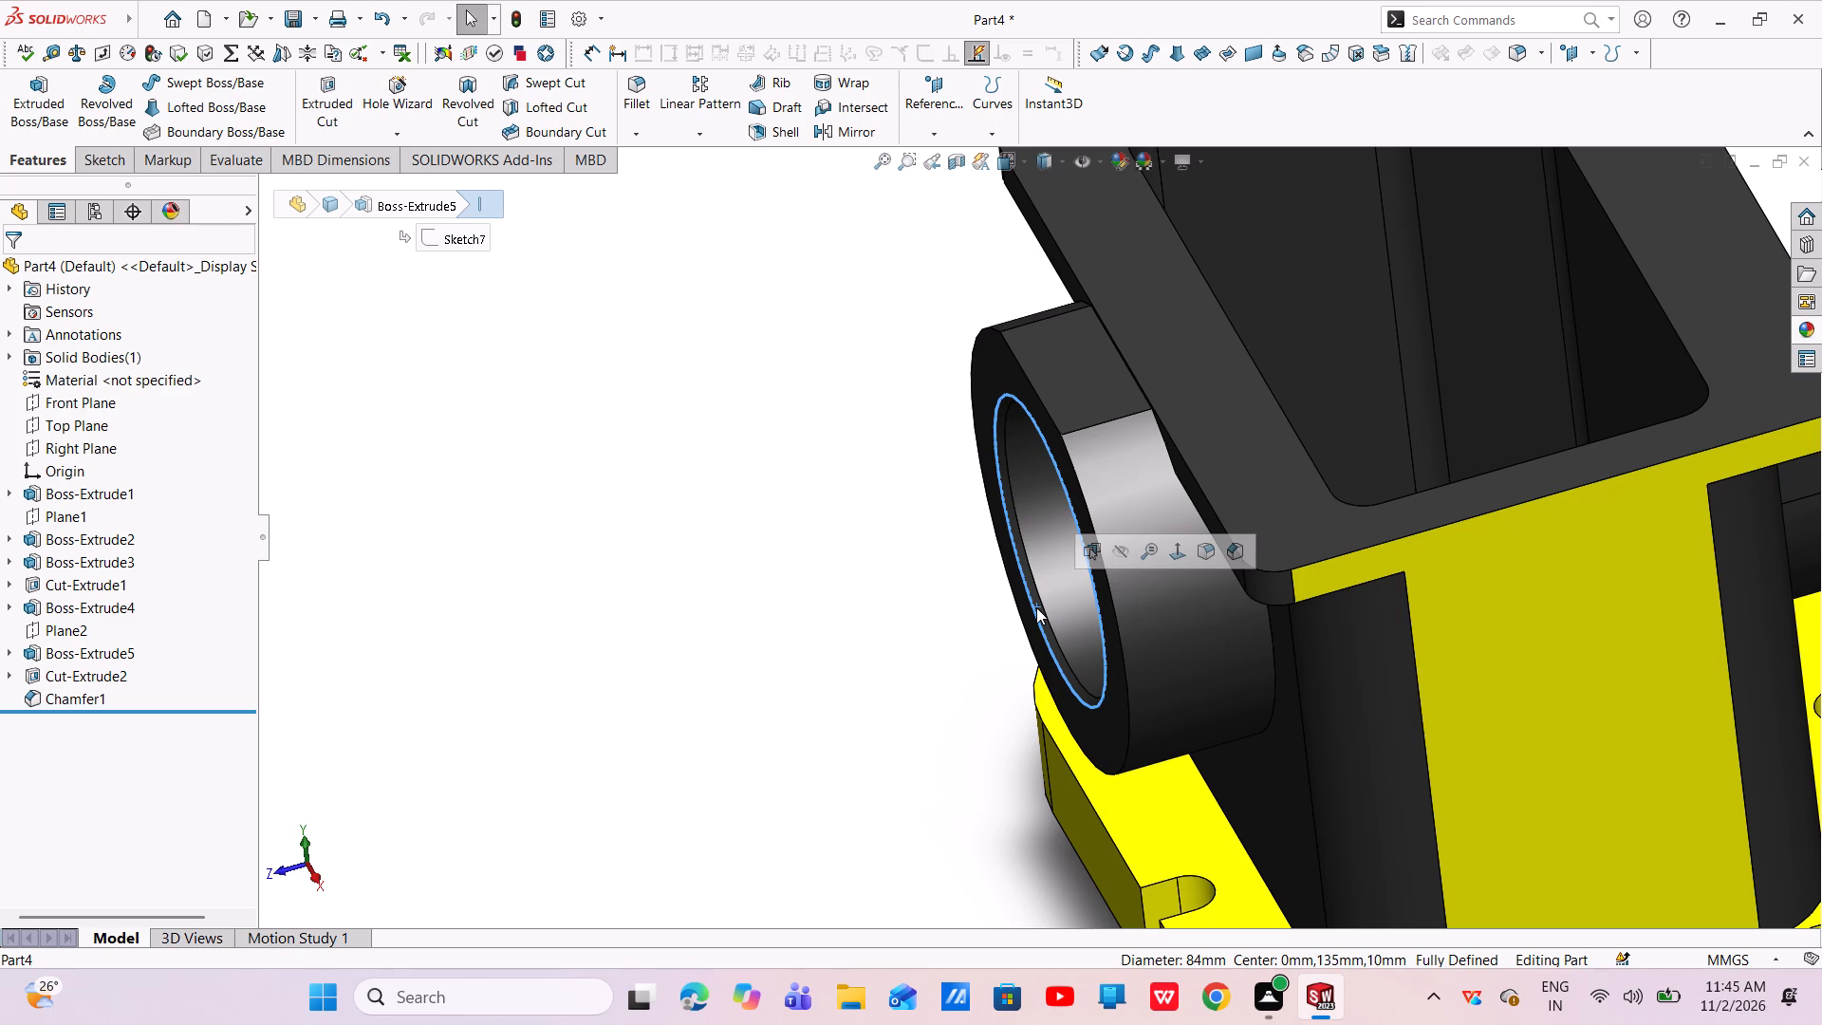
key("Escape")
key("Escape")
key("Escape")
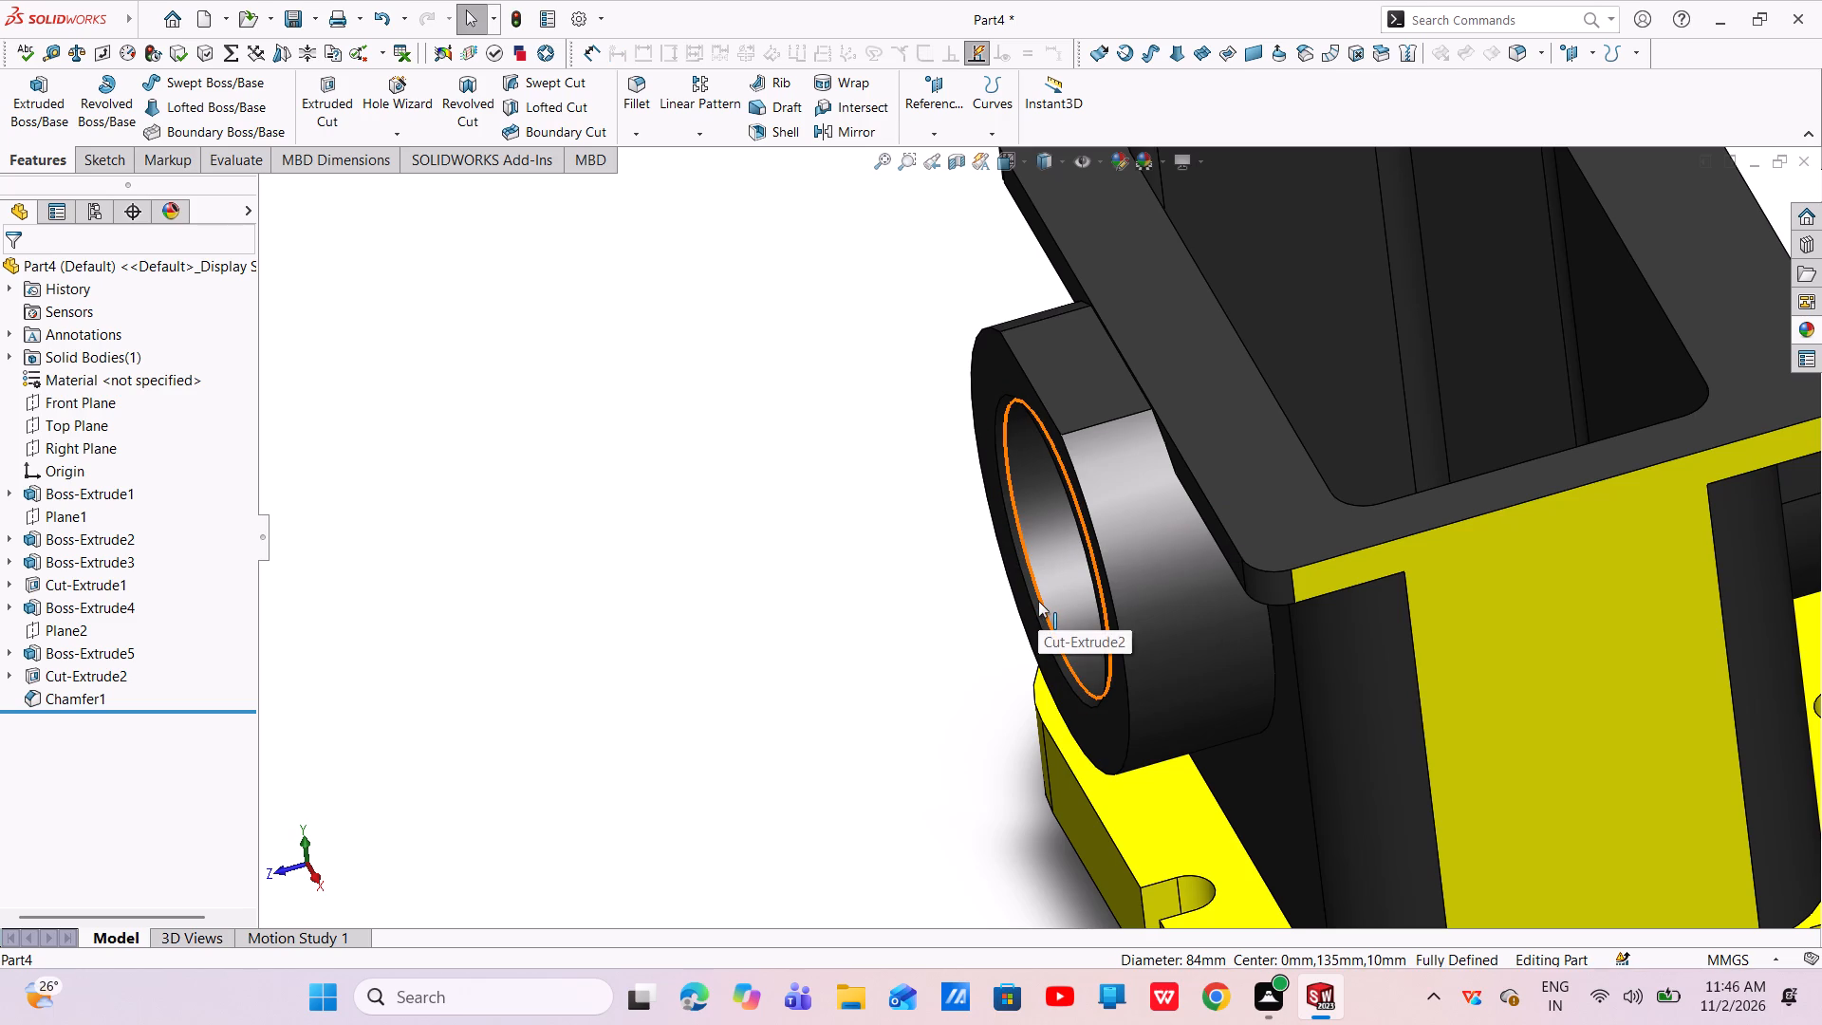
Apply the polished aluminum appearance to the bore's chamfer face and the frame's top face.
scroll(1037, 600, "down", 7)
left_click(1044, 579)
scroll(1044, 581, "up", 8)
scroll(1051, 589, "down", 1)
scroll(1051, 589, "up", 3)
left_click(1148, 457, "ctrl")
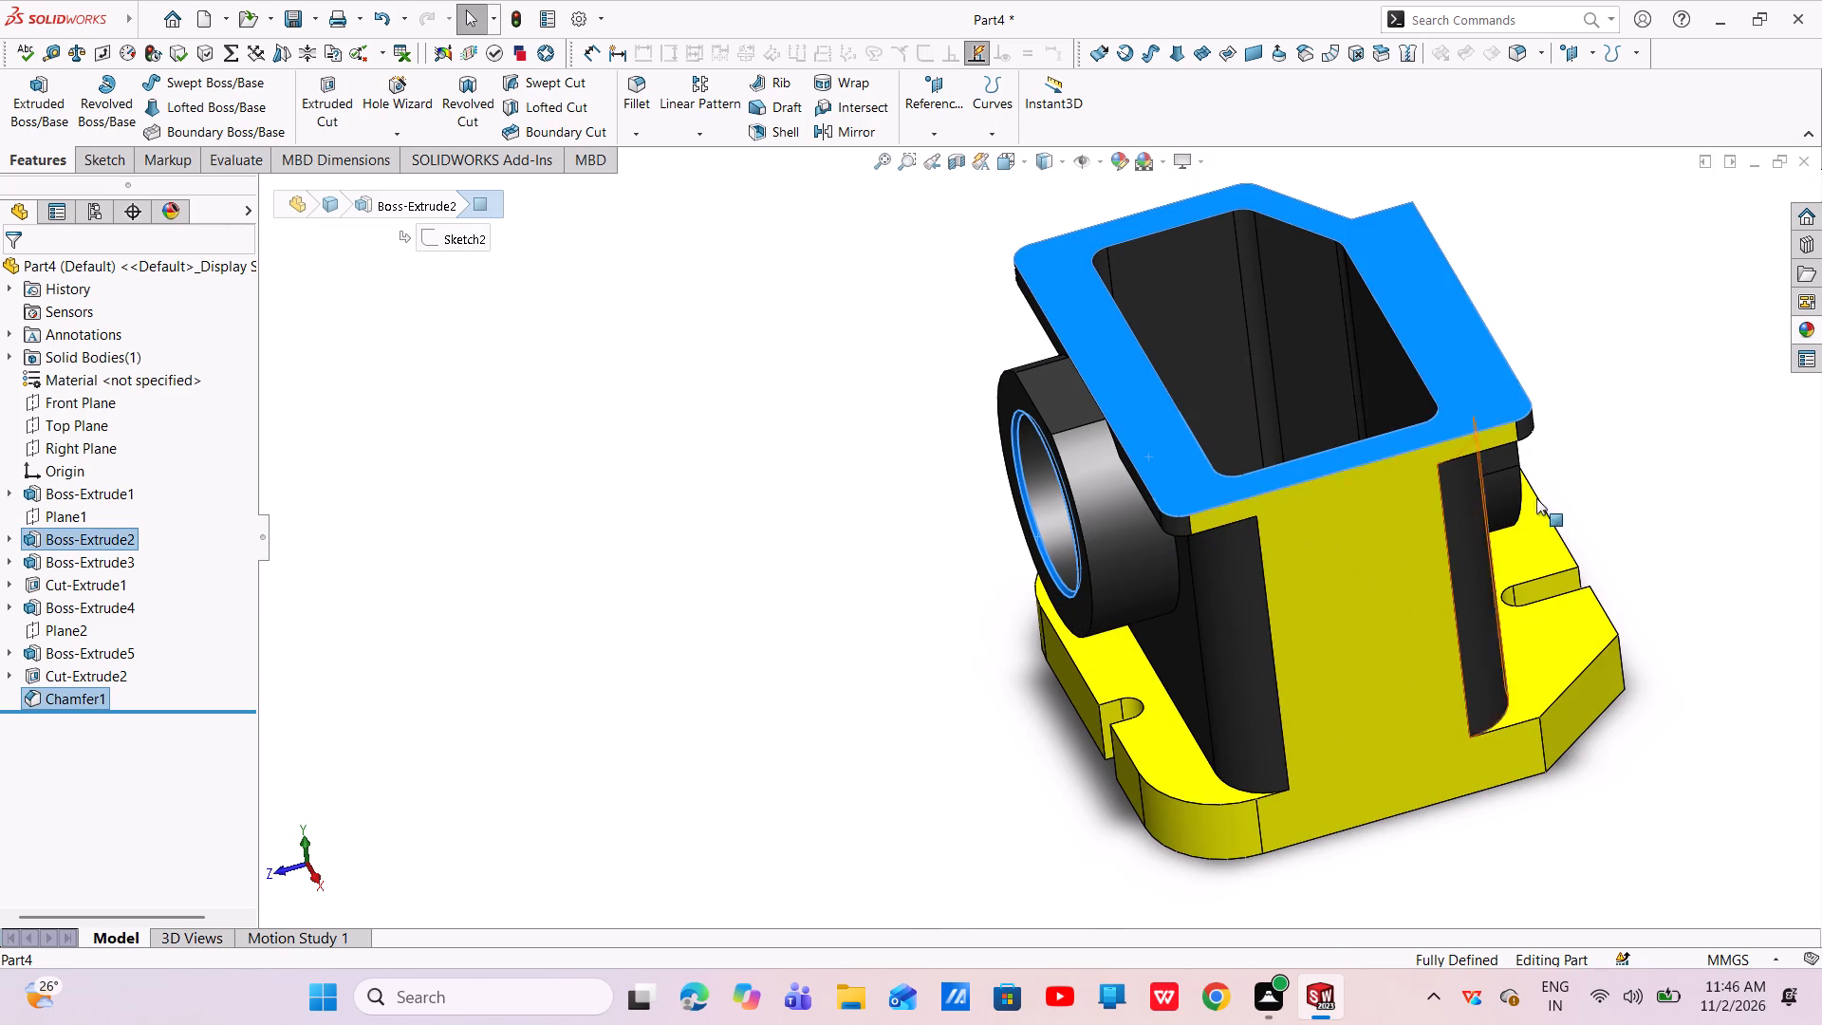
left_click(1799, 329)
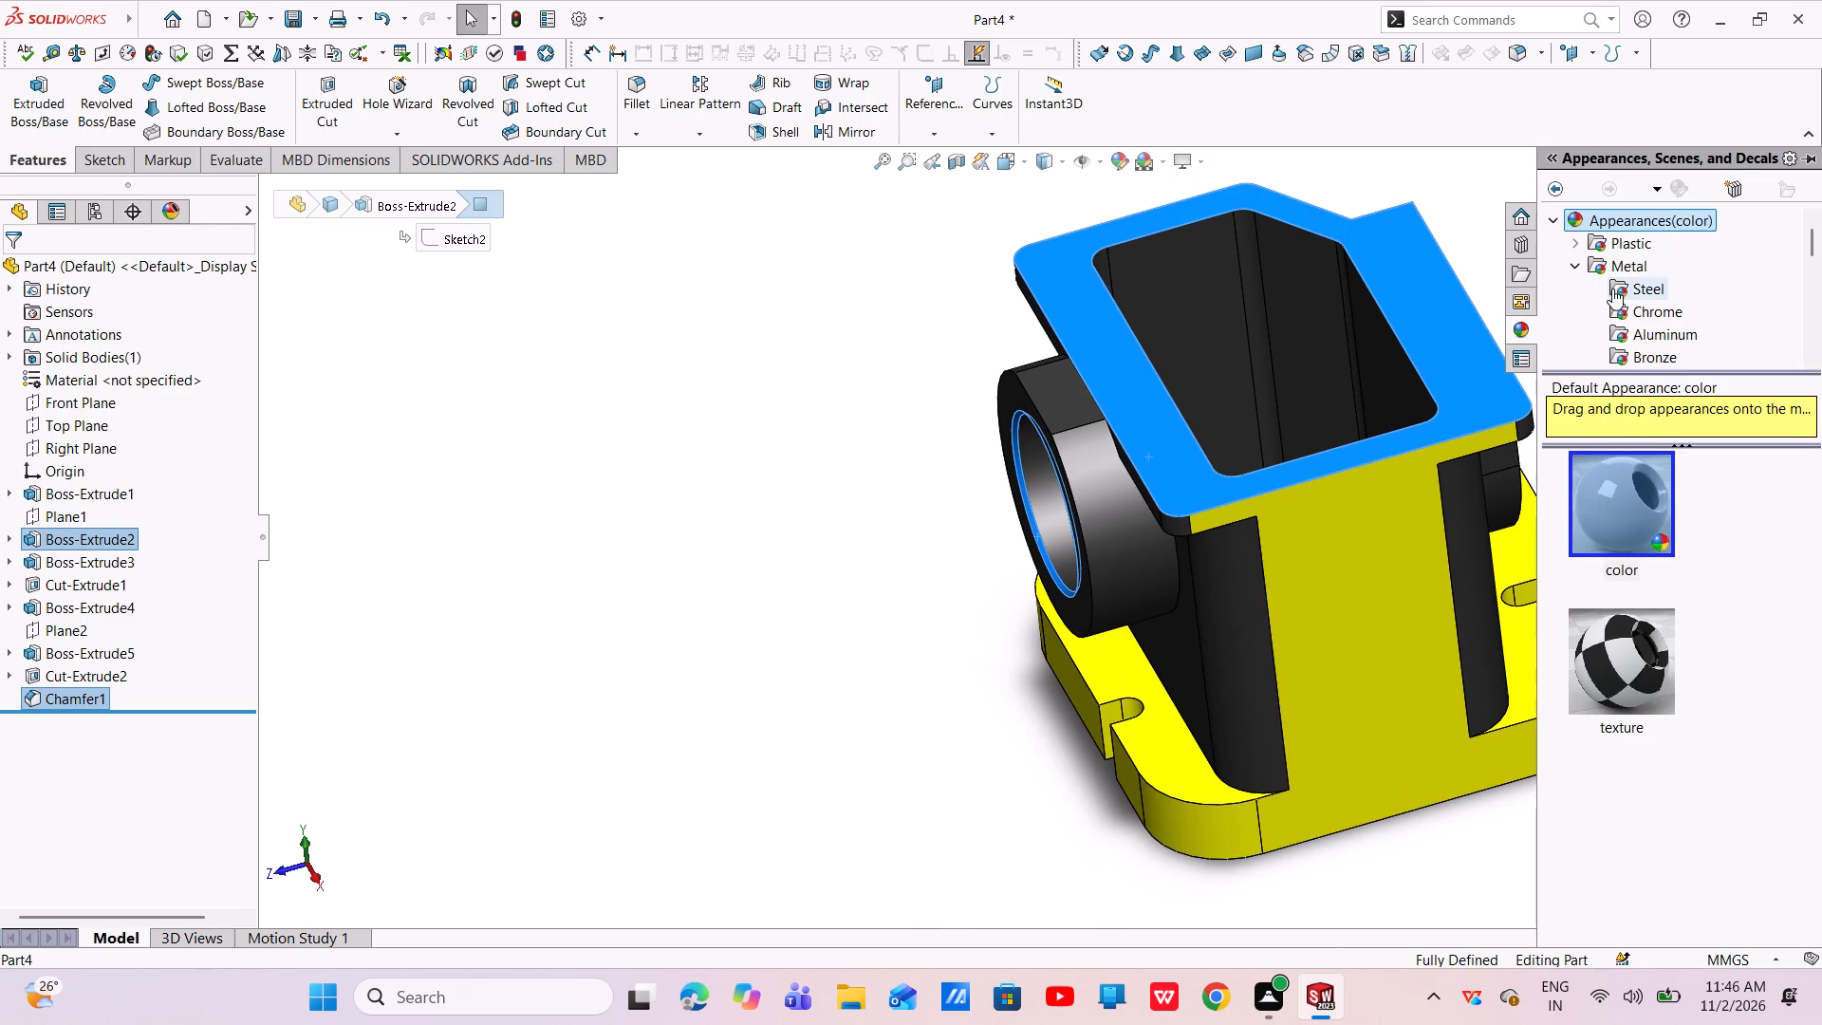
left_click(1632, 332)
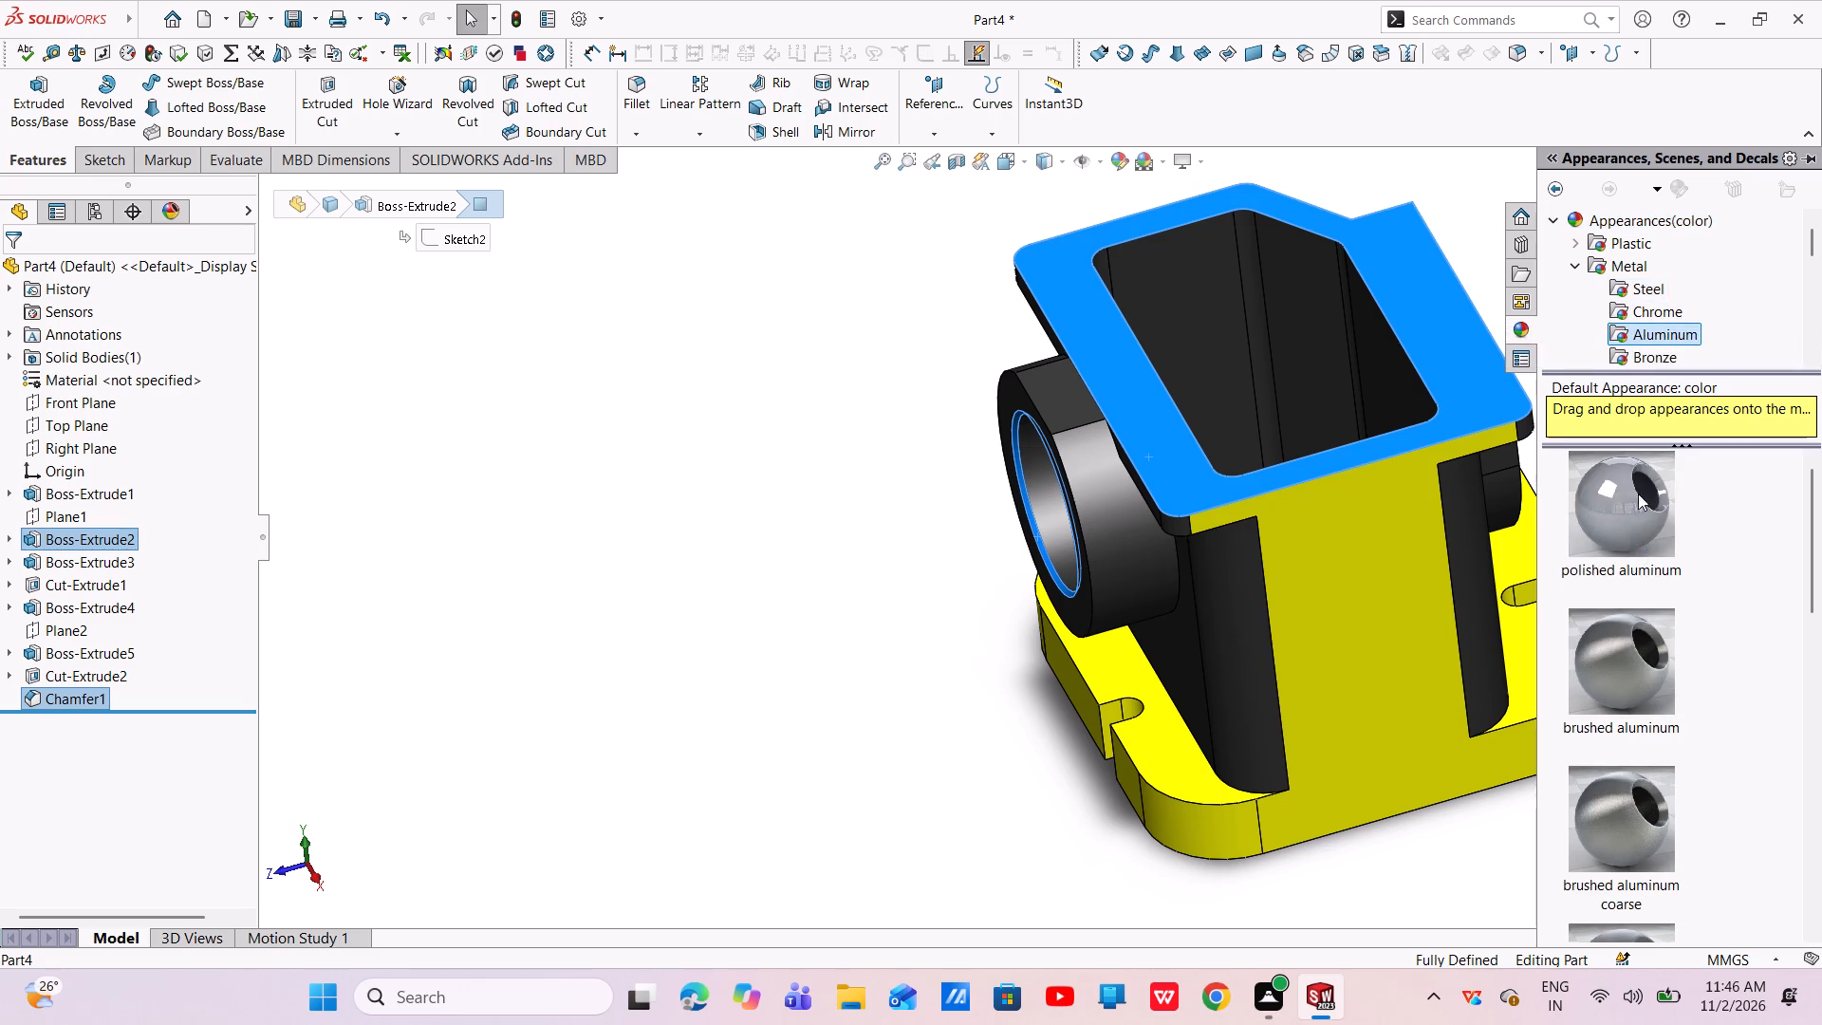
double_click(1630, 534)
Apply the polished aluminum appearance to the flat top face of the circular boss.
scroll(1139, 675, "up", 3)
scroll(1139, 675, "down", 1)
middle_click_drag(1139, 670, 1182, 602)
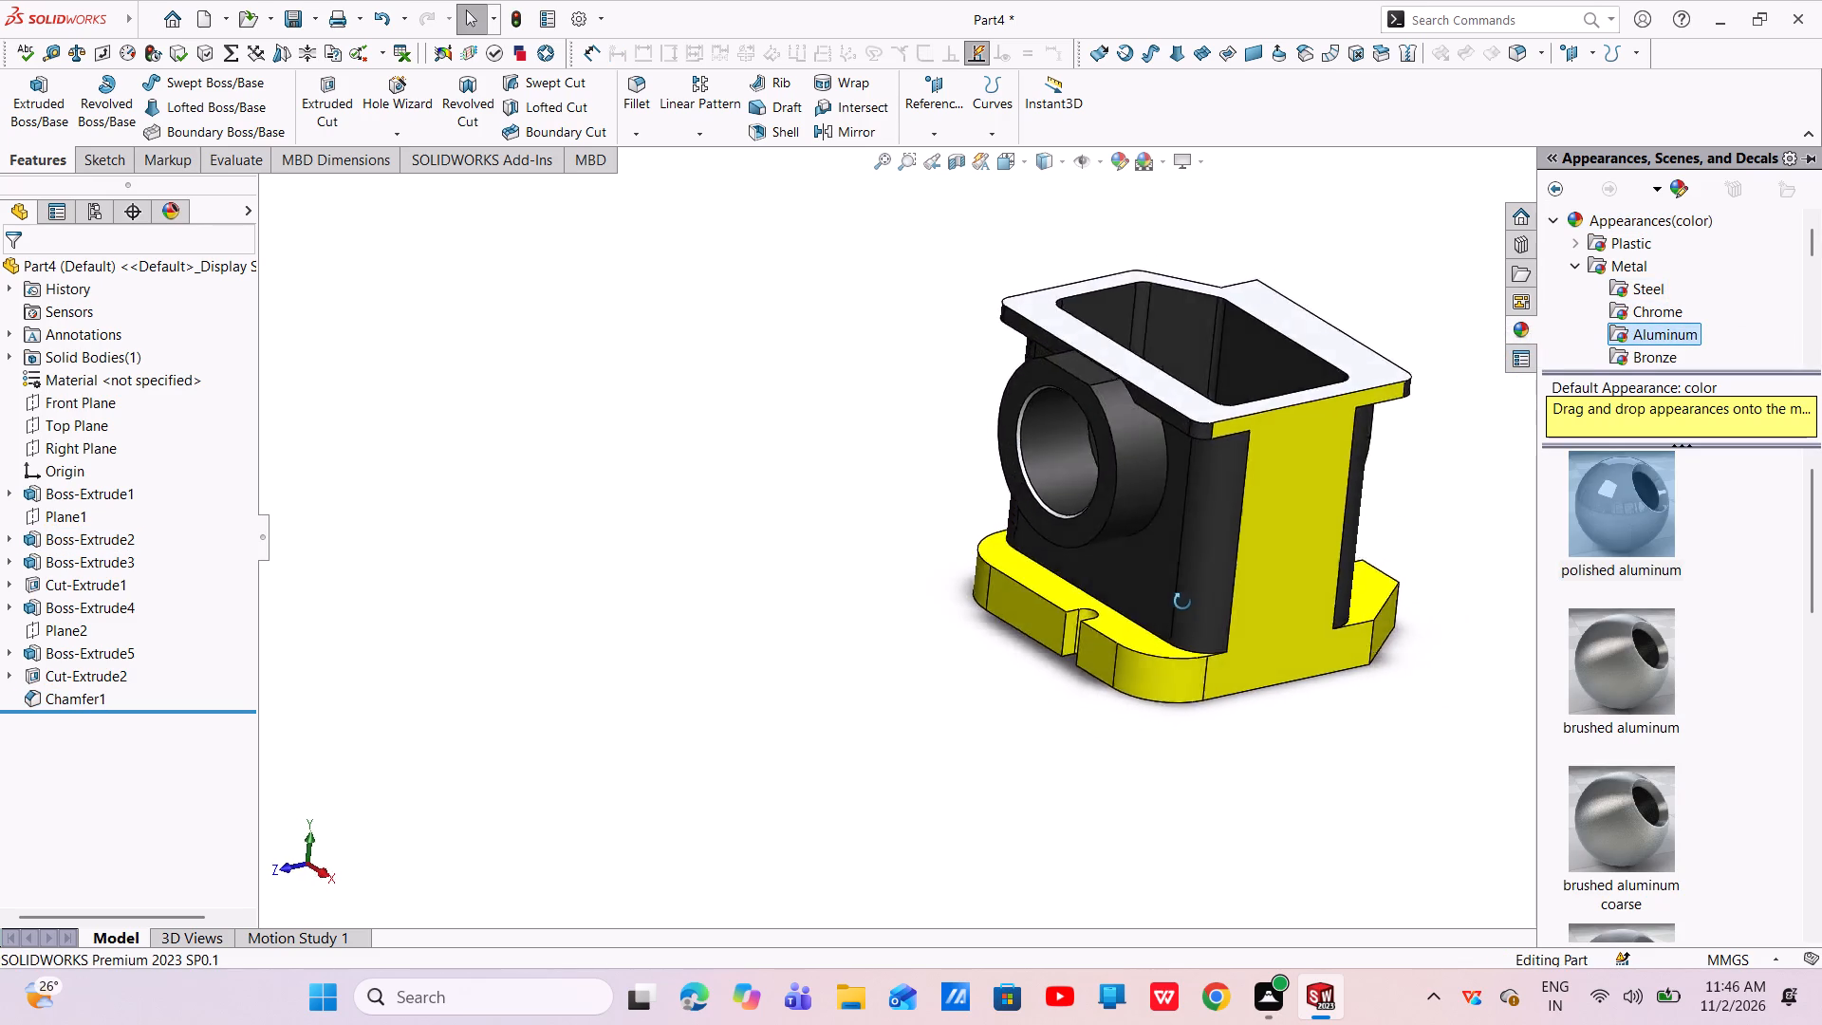
middle_click_drag(1182, 602, 1213, 693)
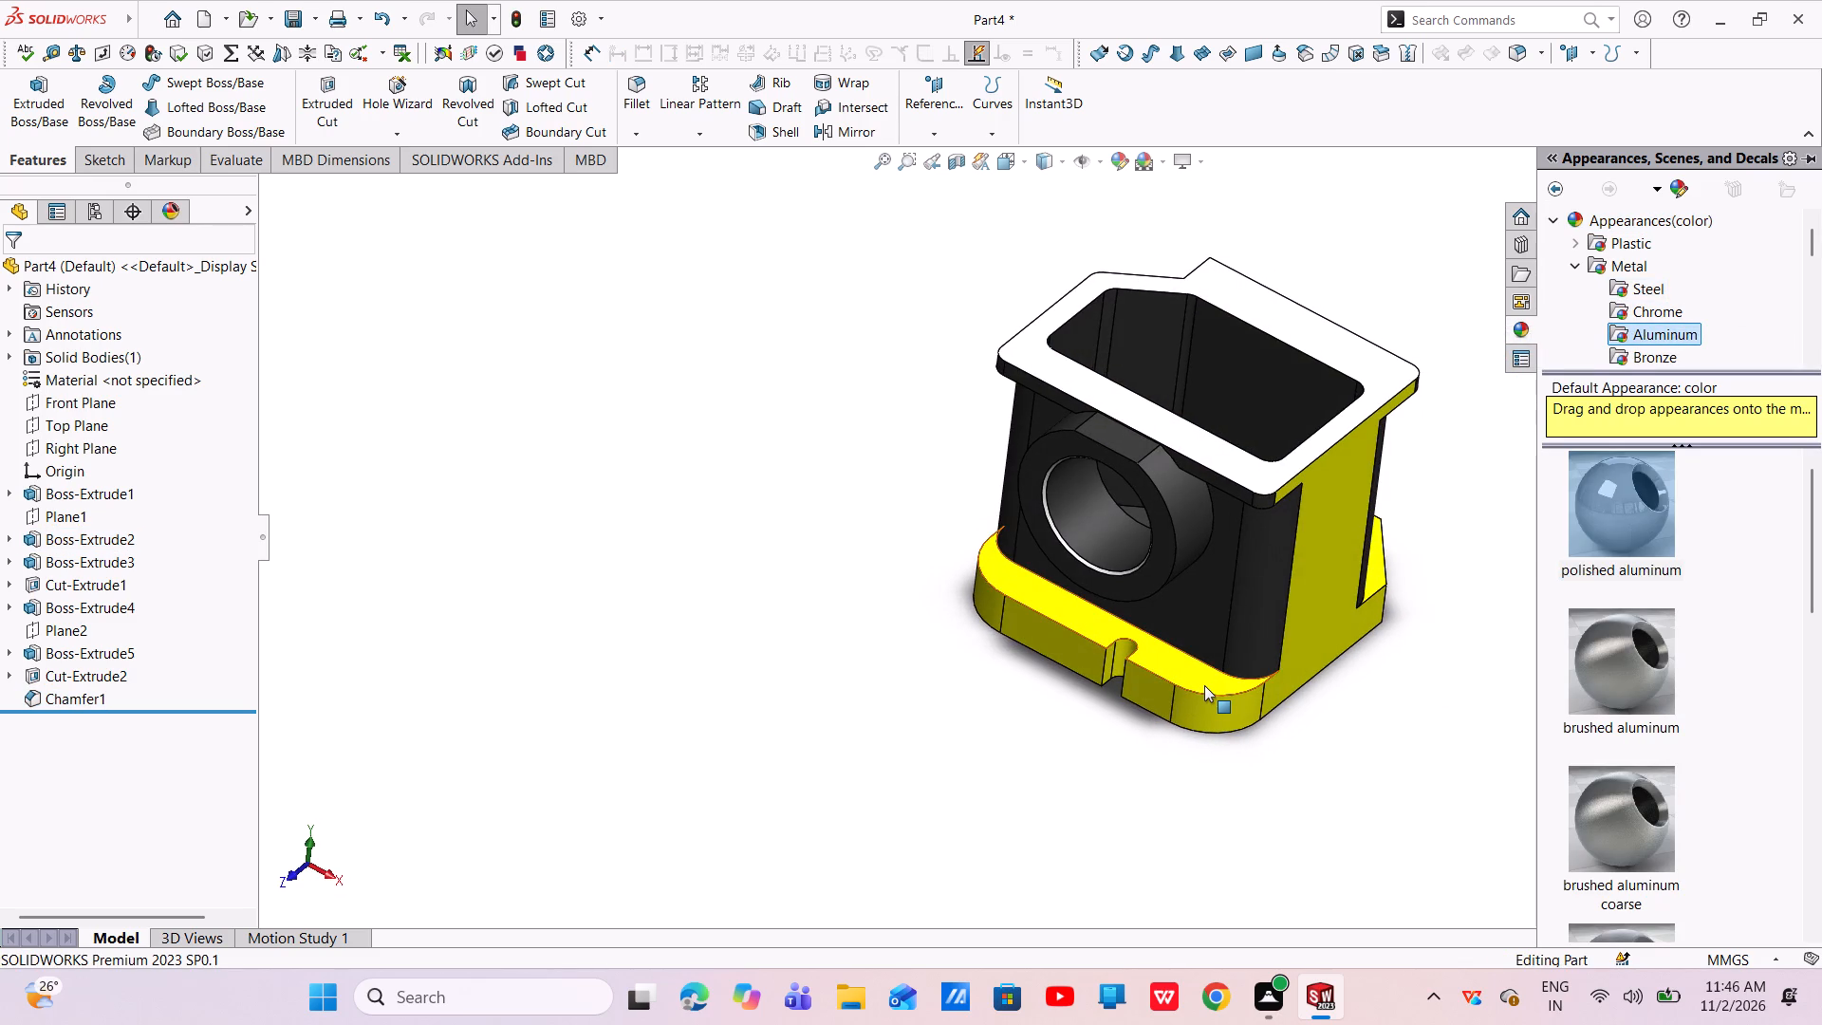
left_click(1119, 438)
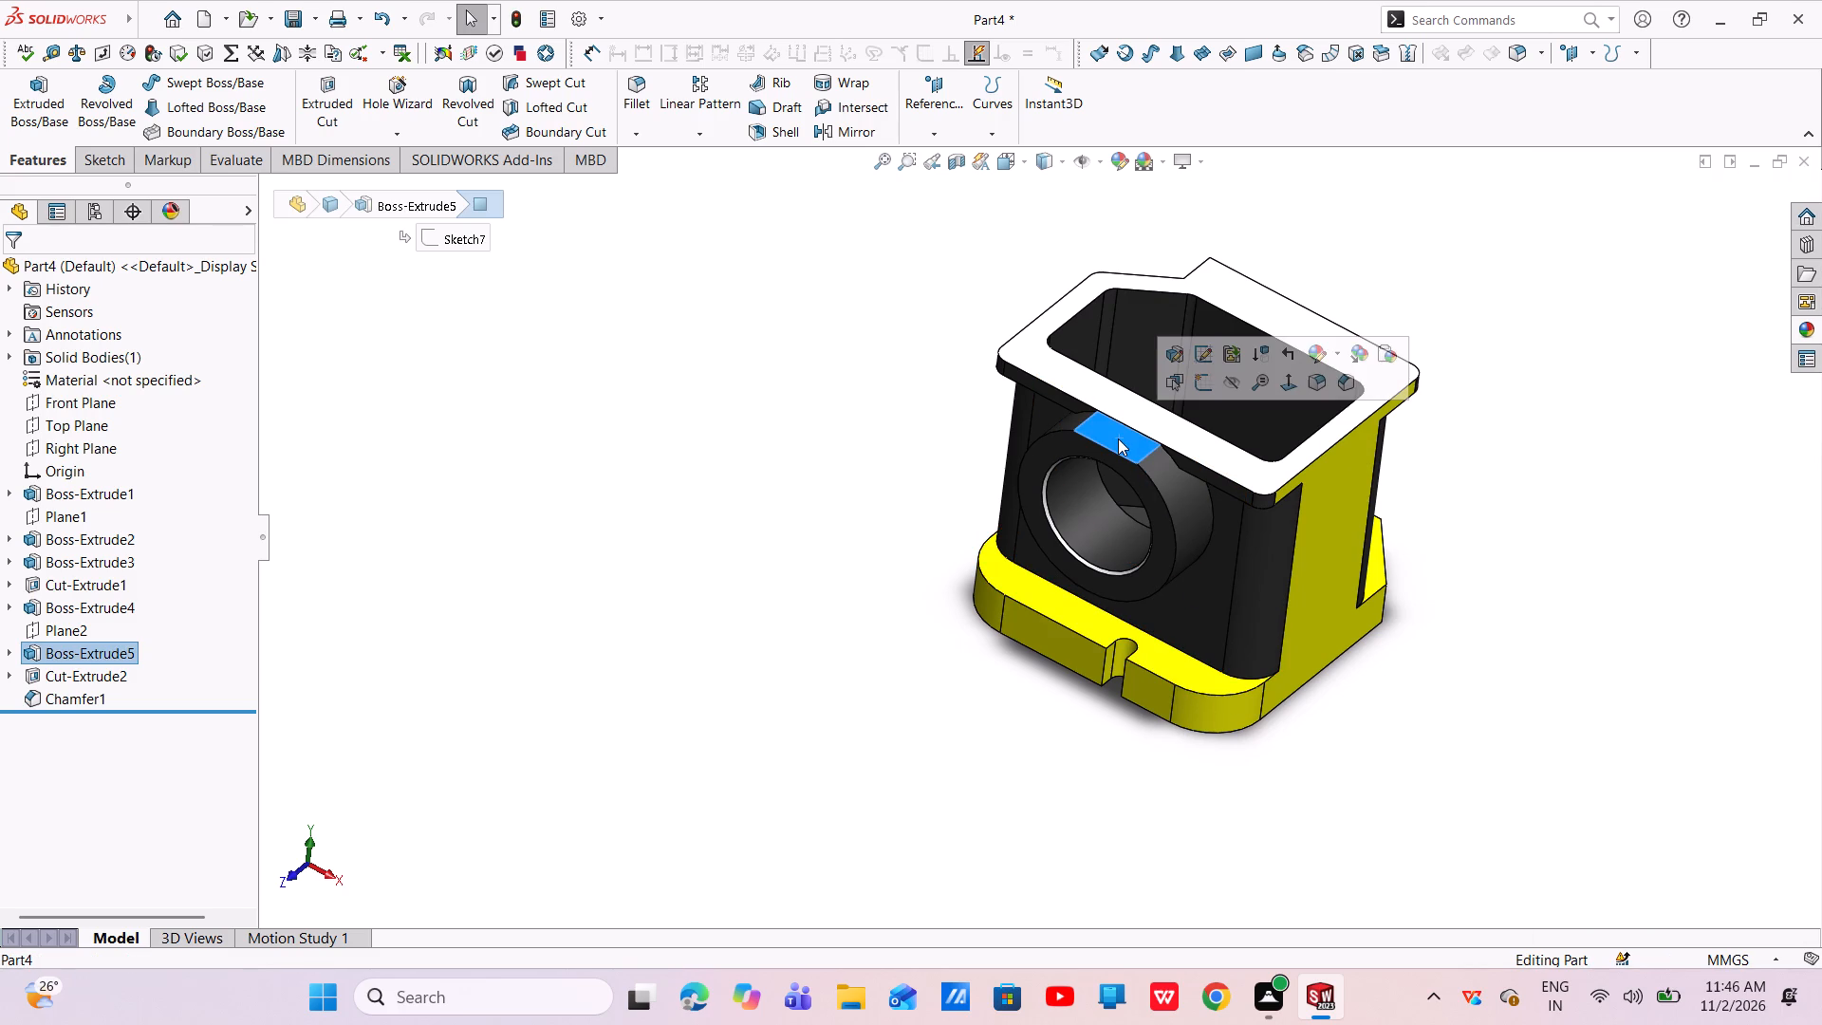
left_click(1805, 328)
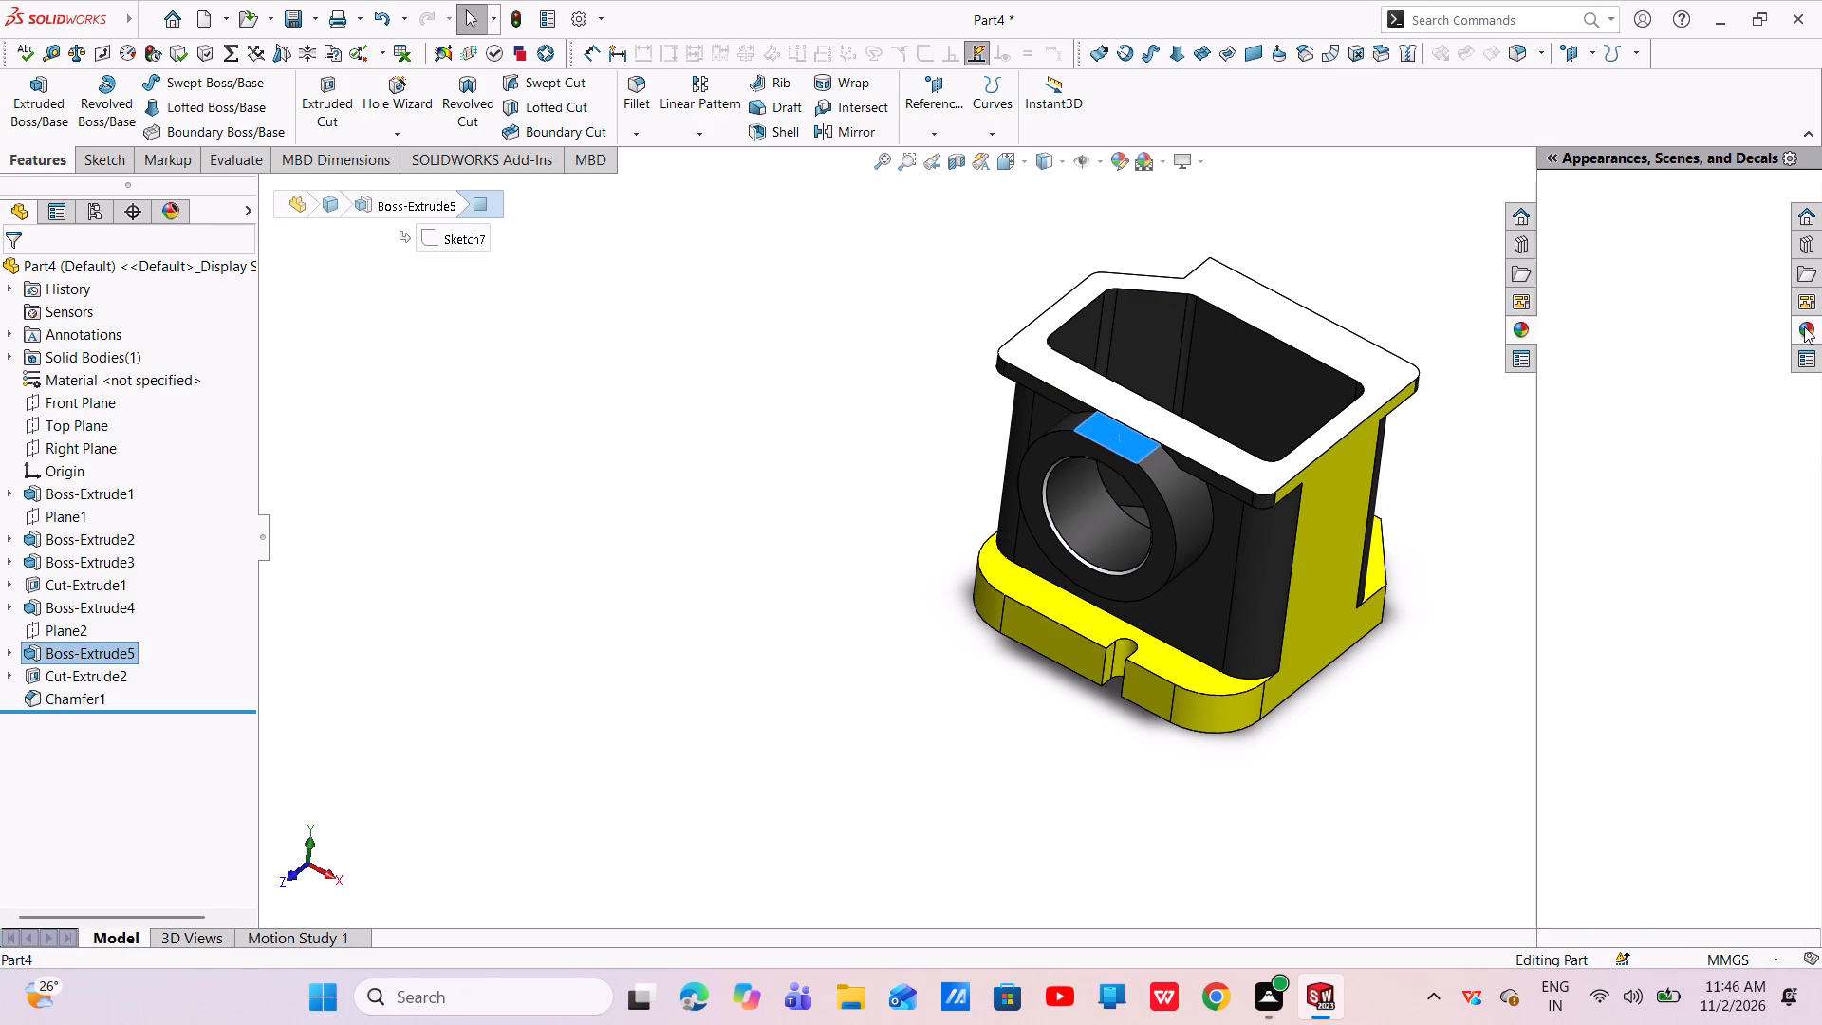
double_click(1635, 513)
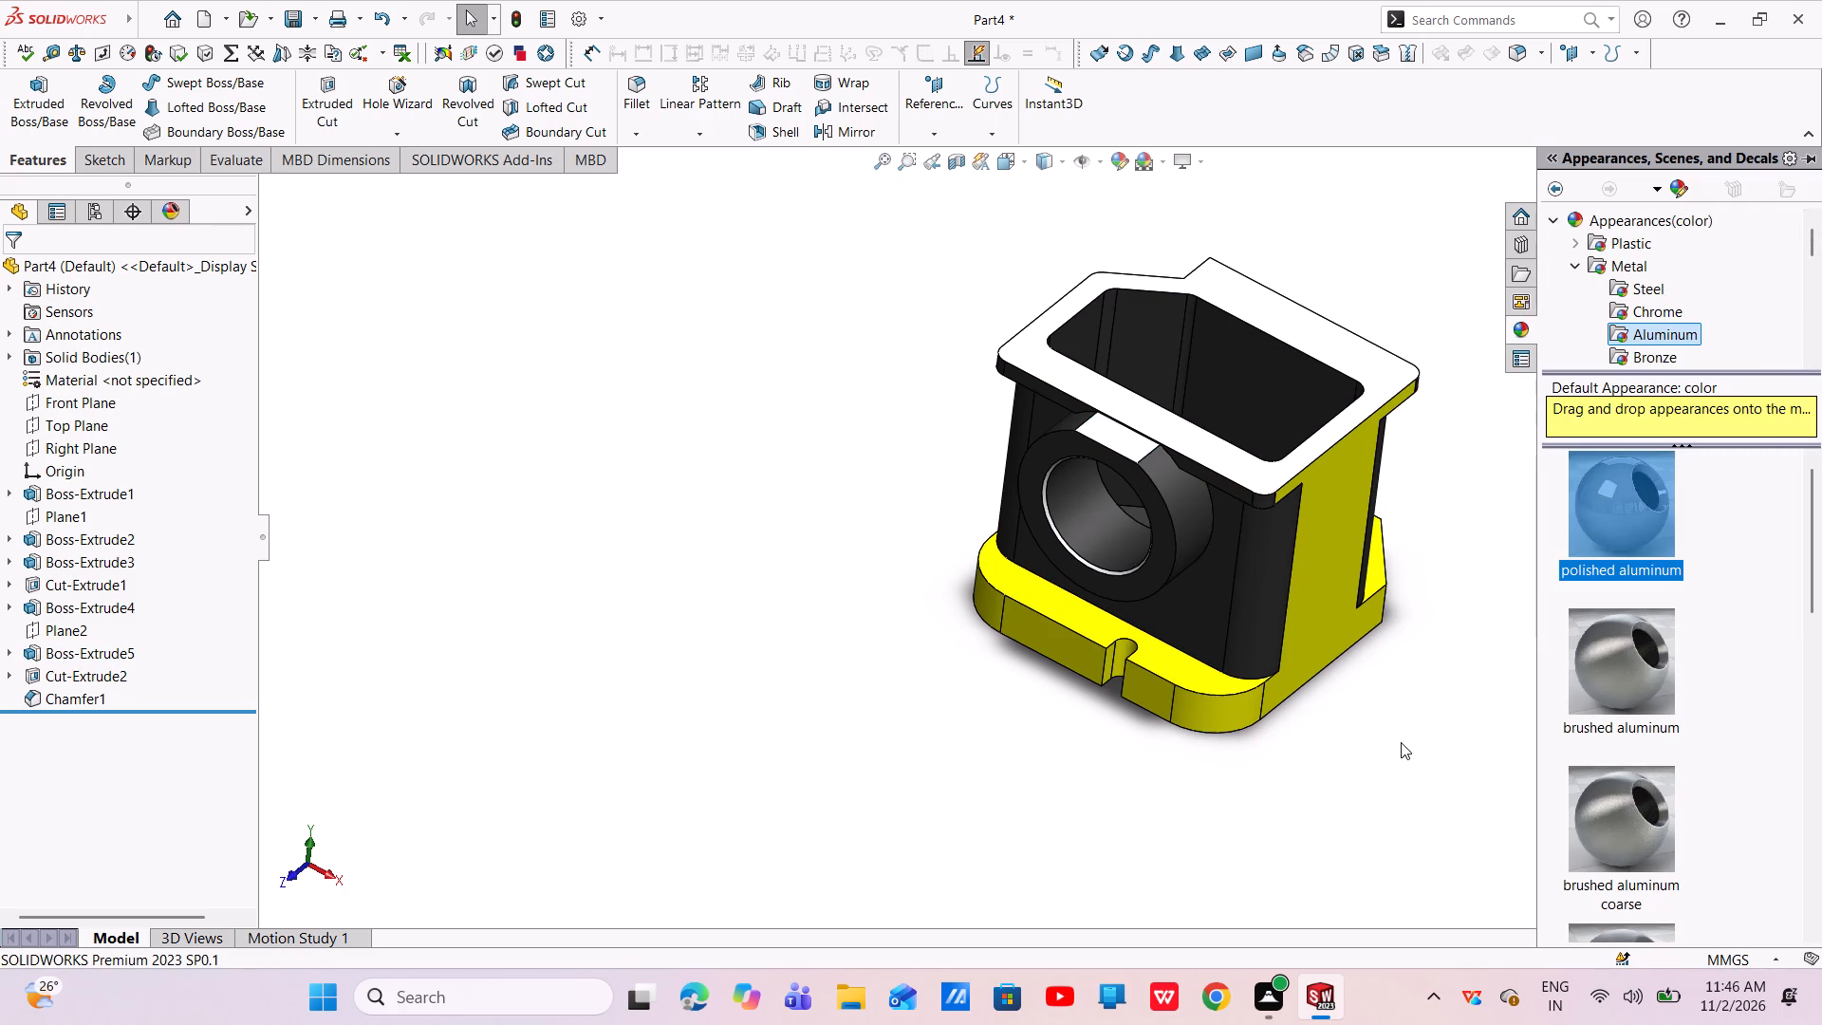
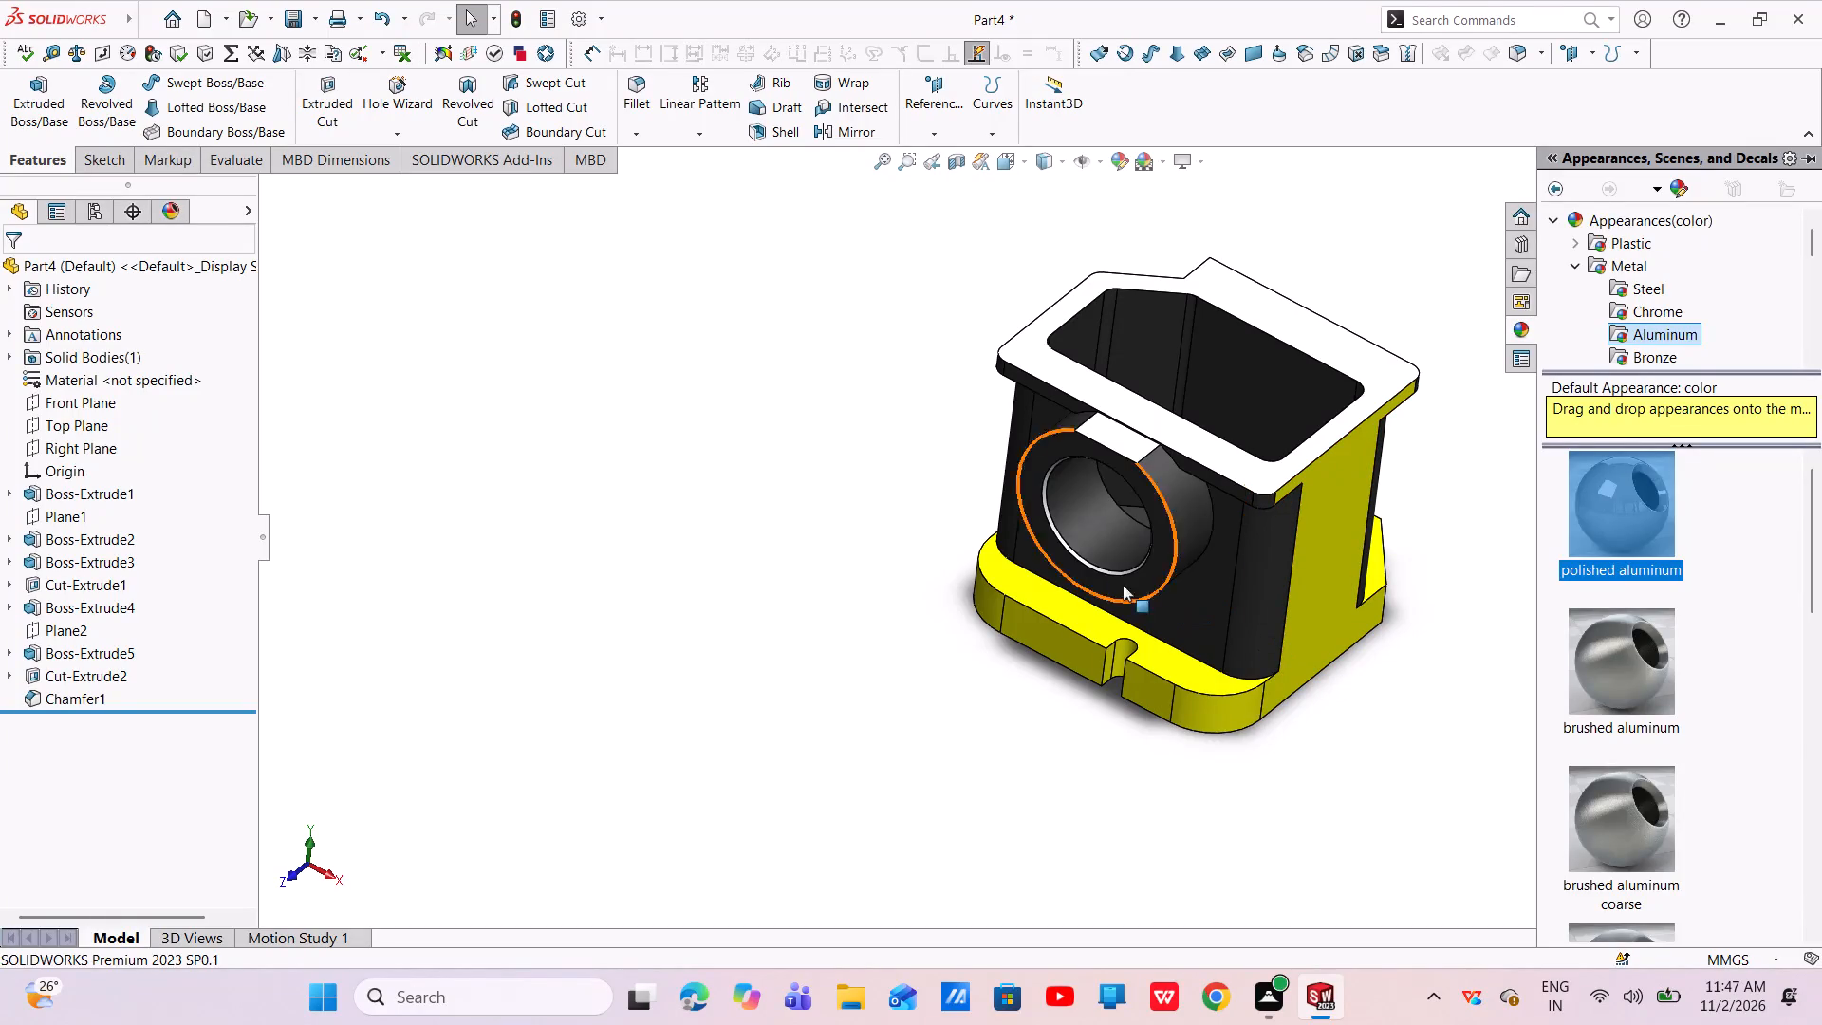
Apply the polished aluminum appearance to the inner cylindrical face of the circular boss's bore.
left_click(1078, 523)
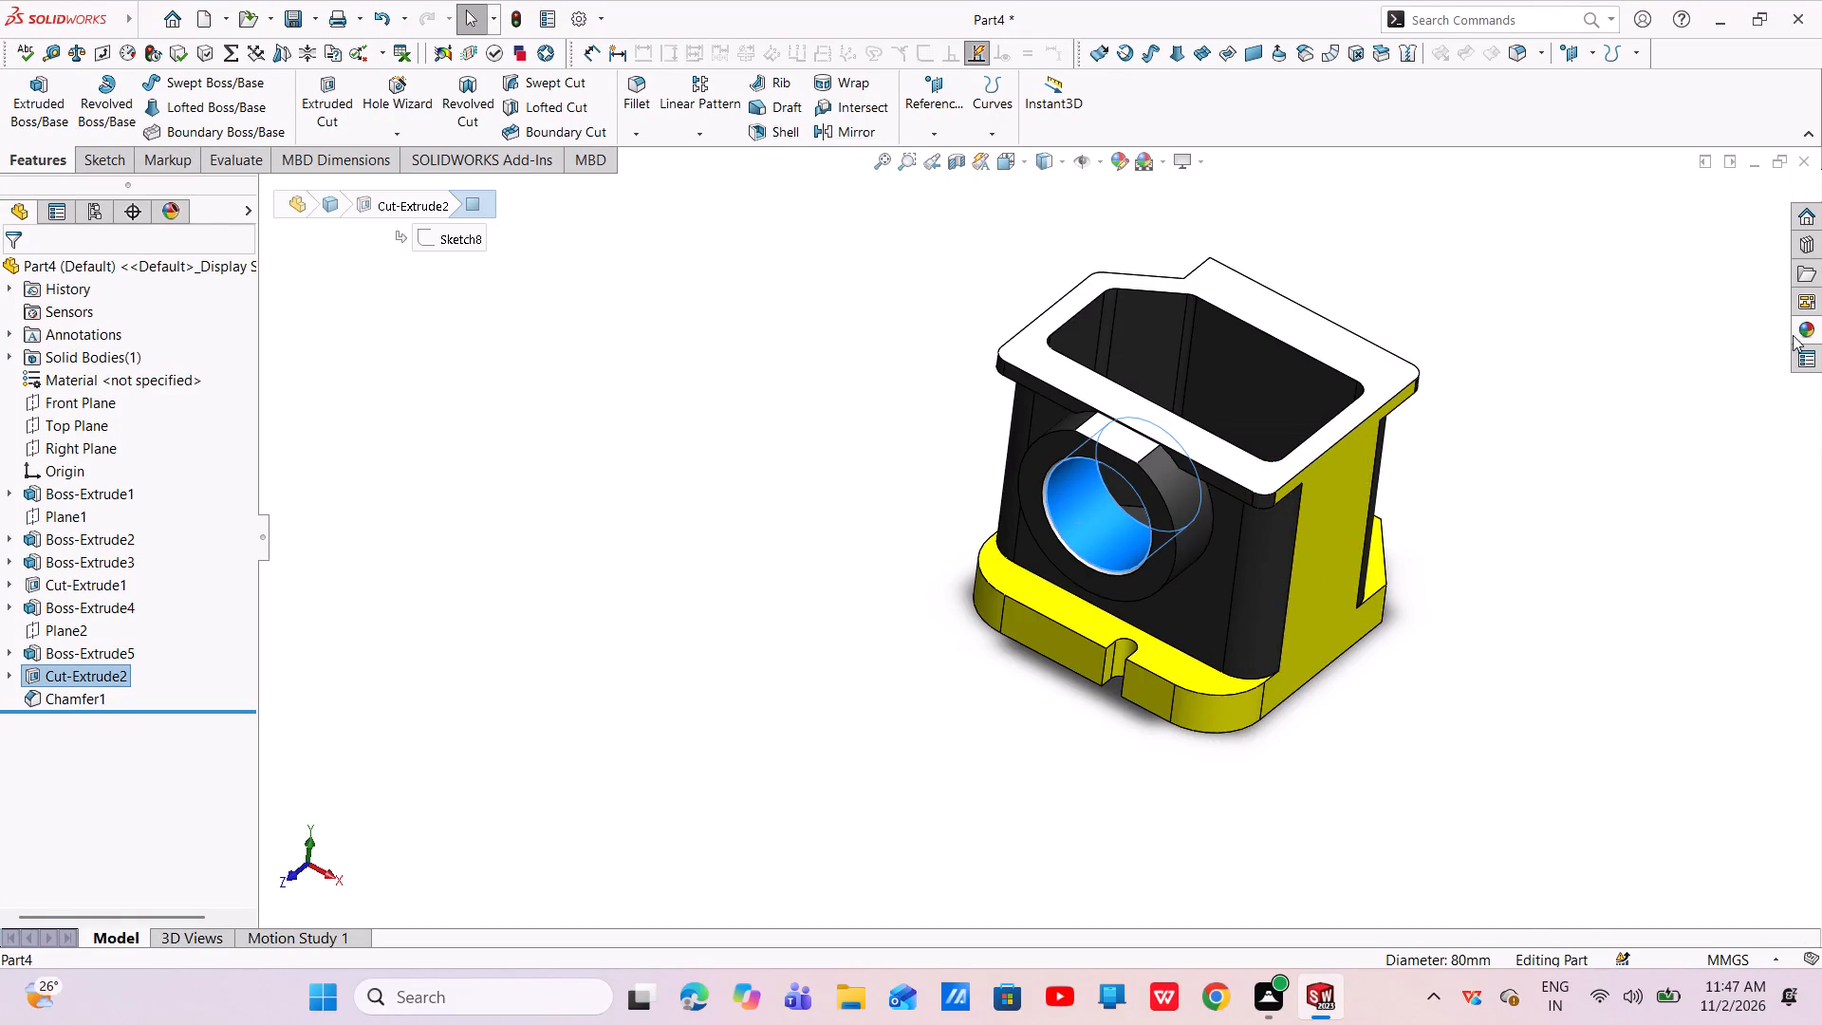
left_click(1800, 326)
double_click(1652, 499)
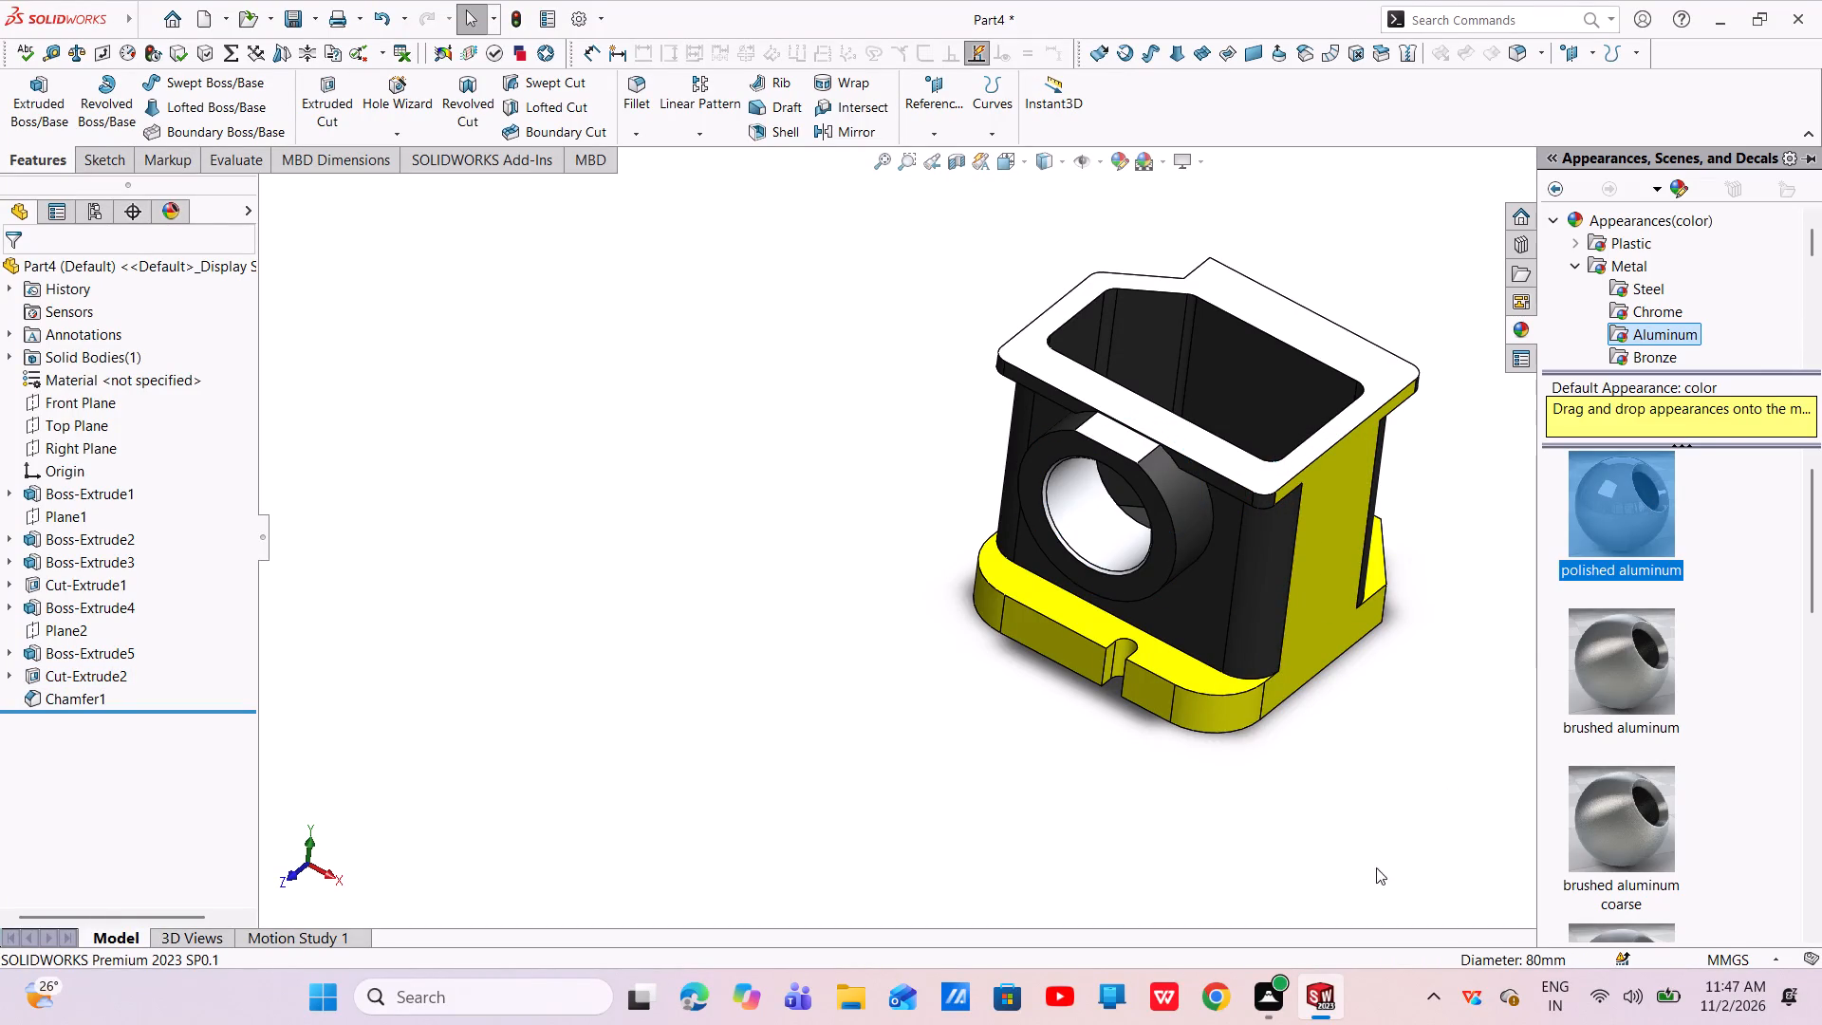
Start a sketch on the yellow plate's top face and convert the U-shaped edges of the slot opposite the circular boss.
scroll(1344, 848, "down", 2)
scroll(1328, 750, "up", 4)
middle_click_drag(1323, 667, 1272, 651)
left_click(1290, 675)
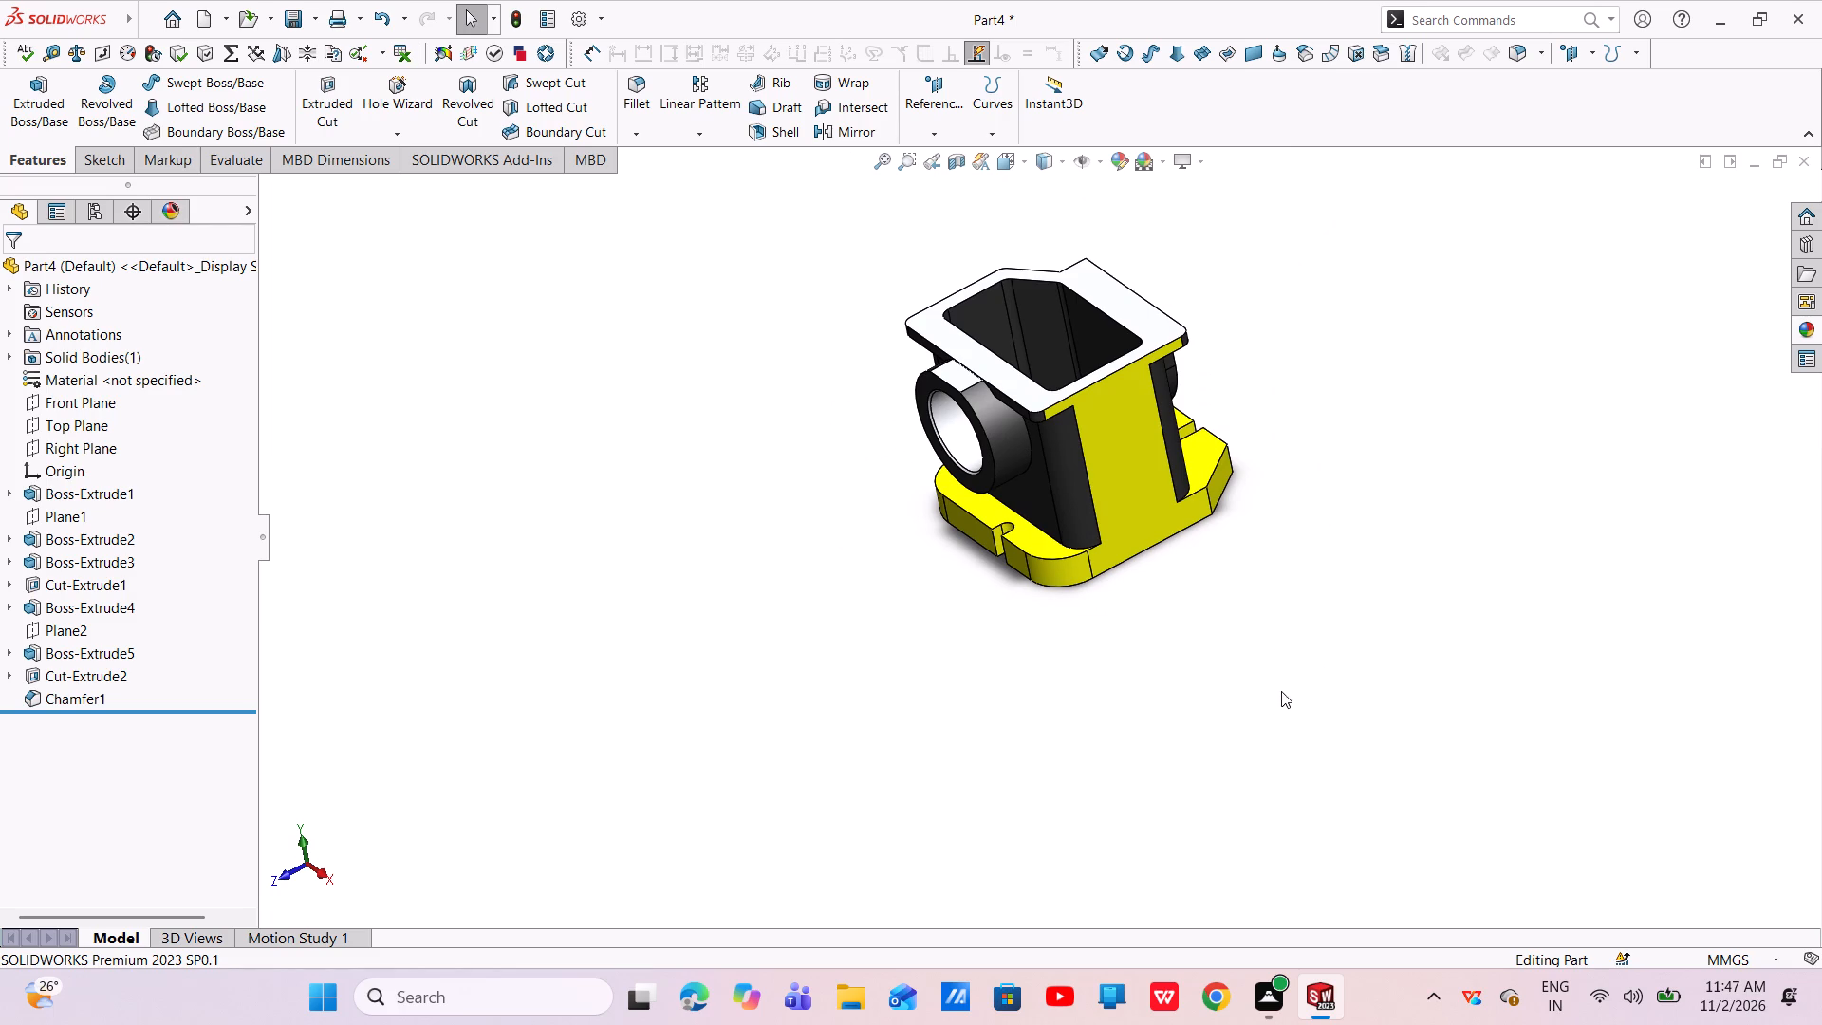
left_click(1034, 541)
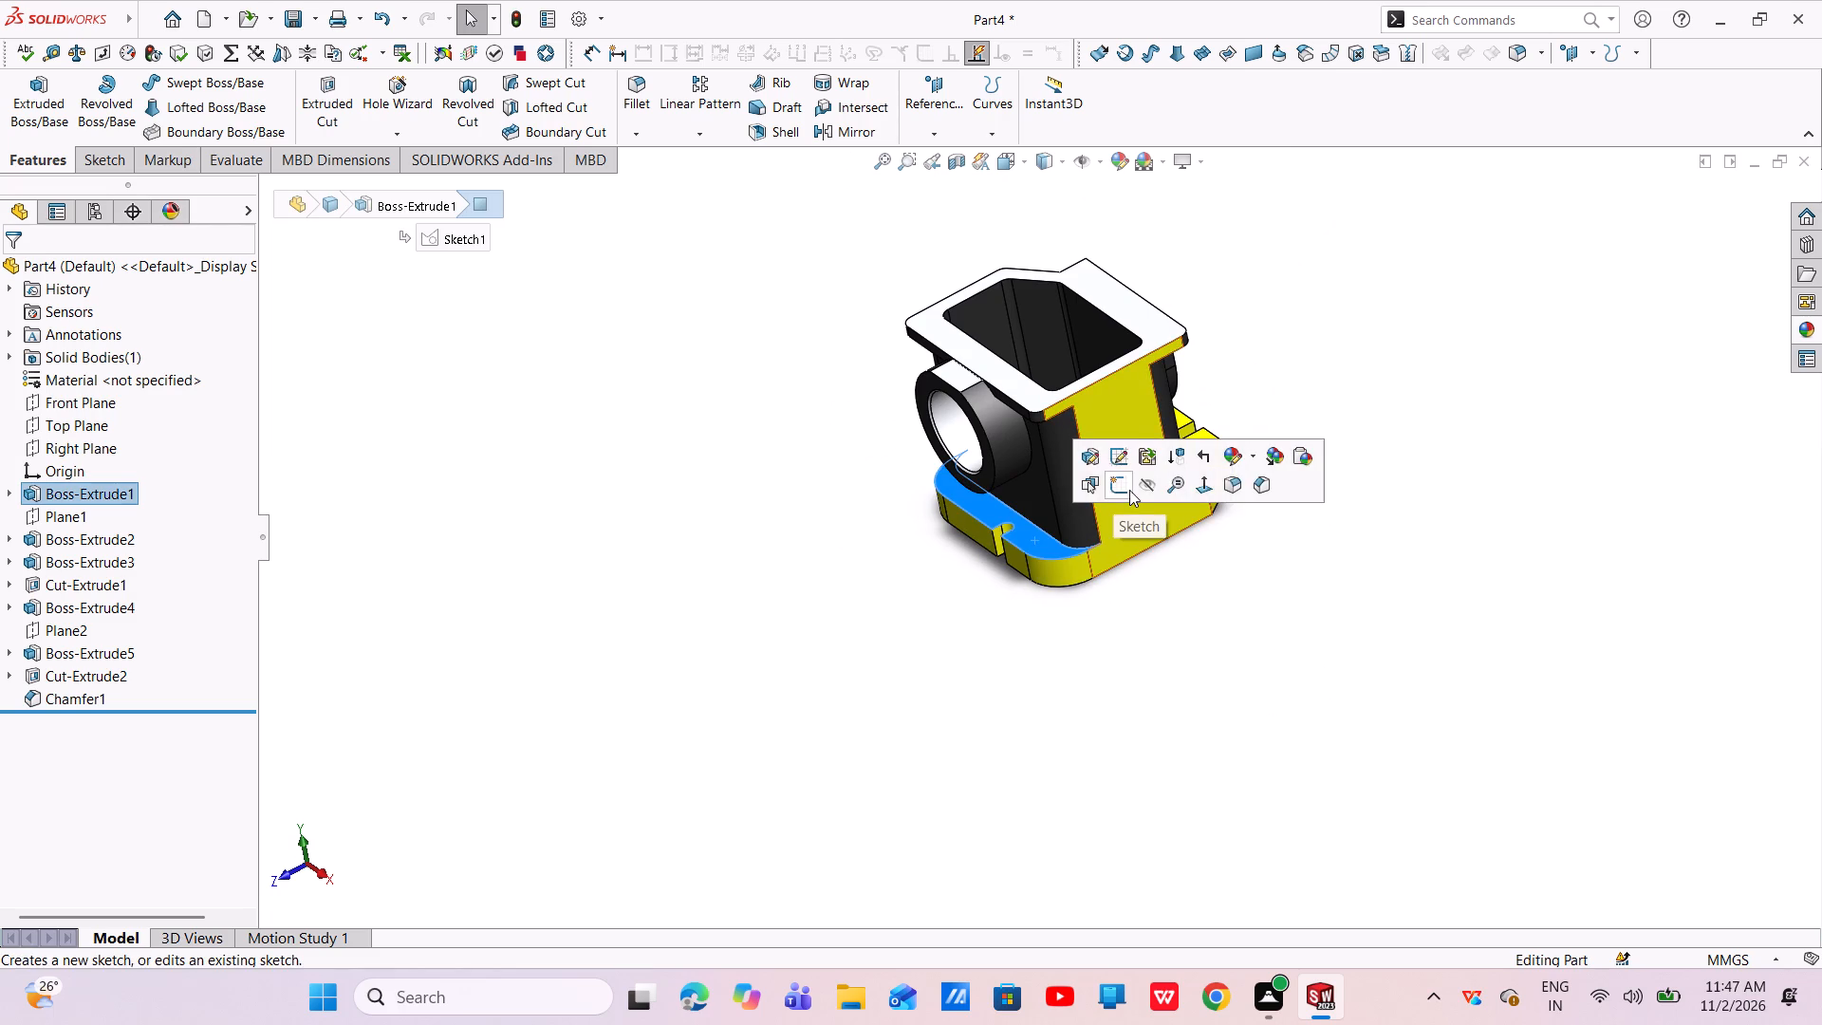
left_click(1129, 490)
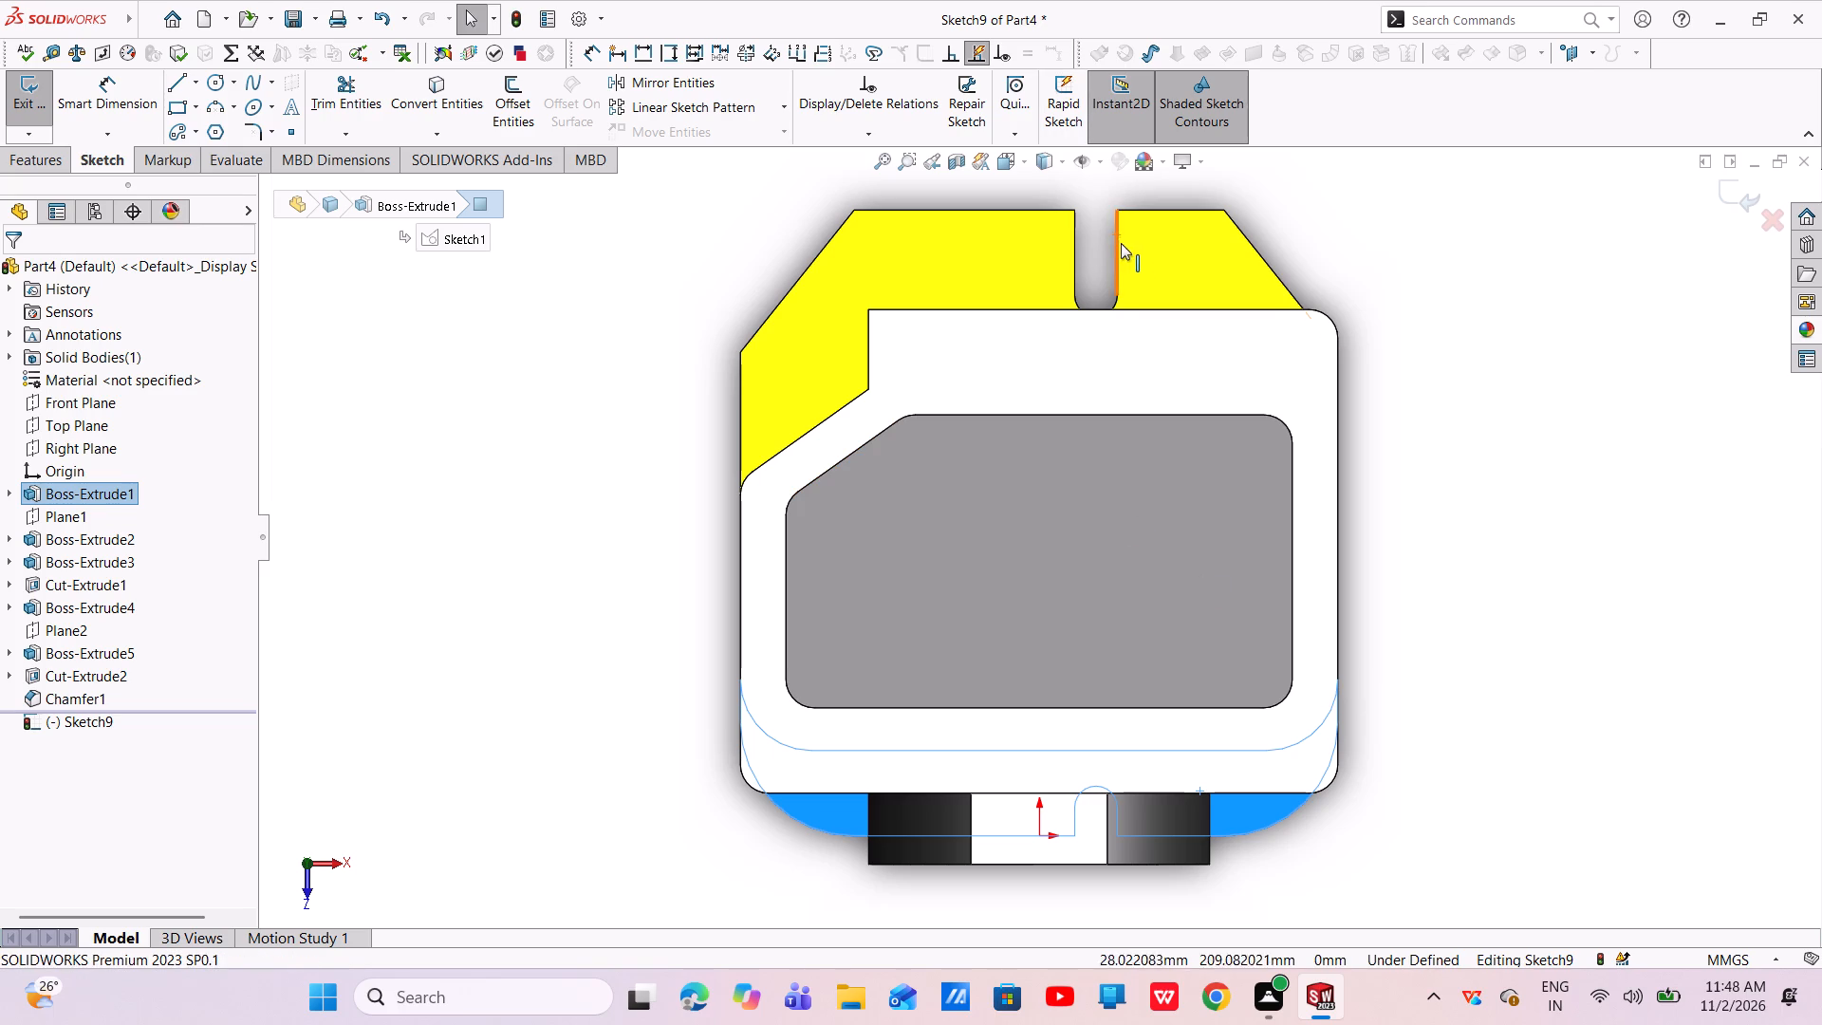
scroll(1125, 255, "down", 2)
left_click(1104, 286)
right_click(1104, 286)
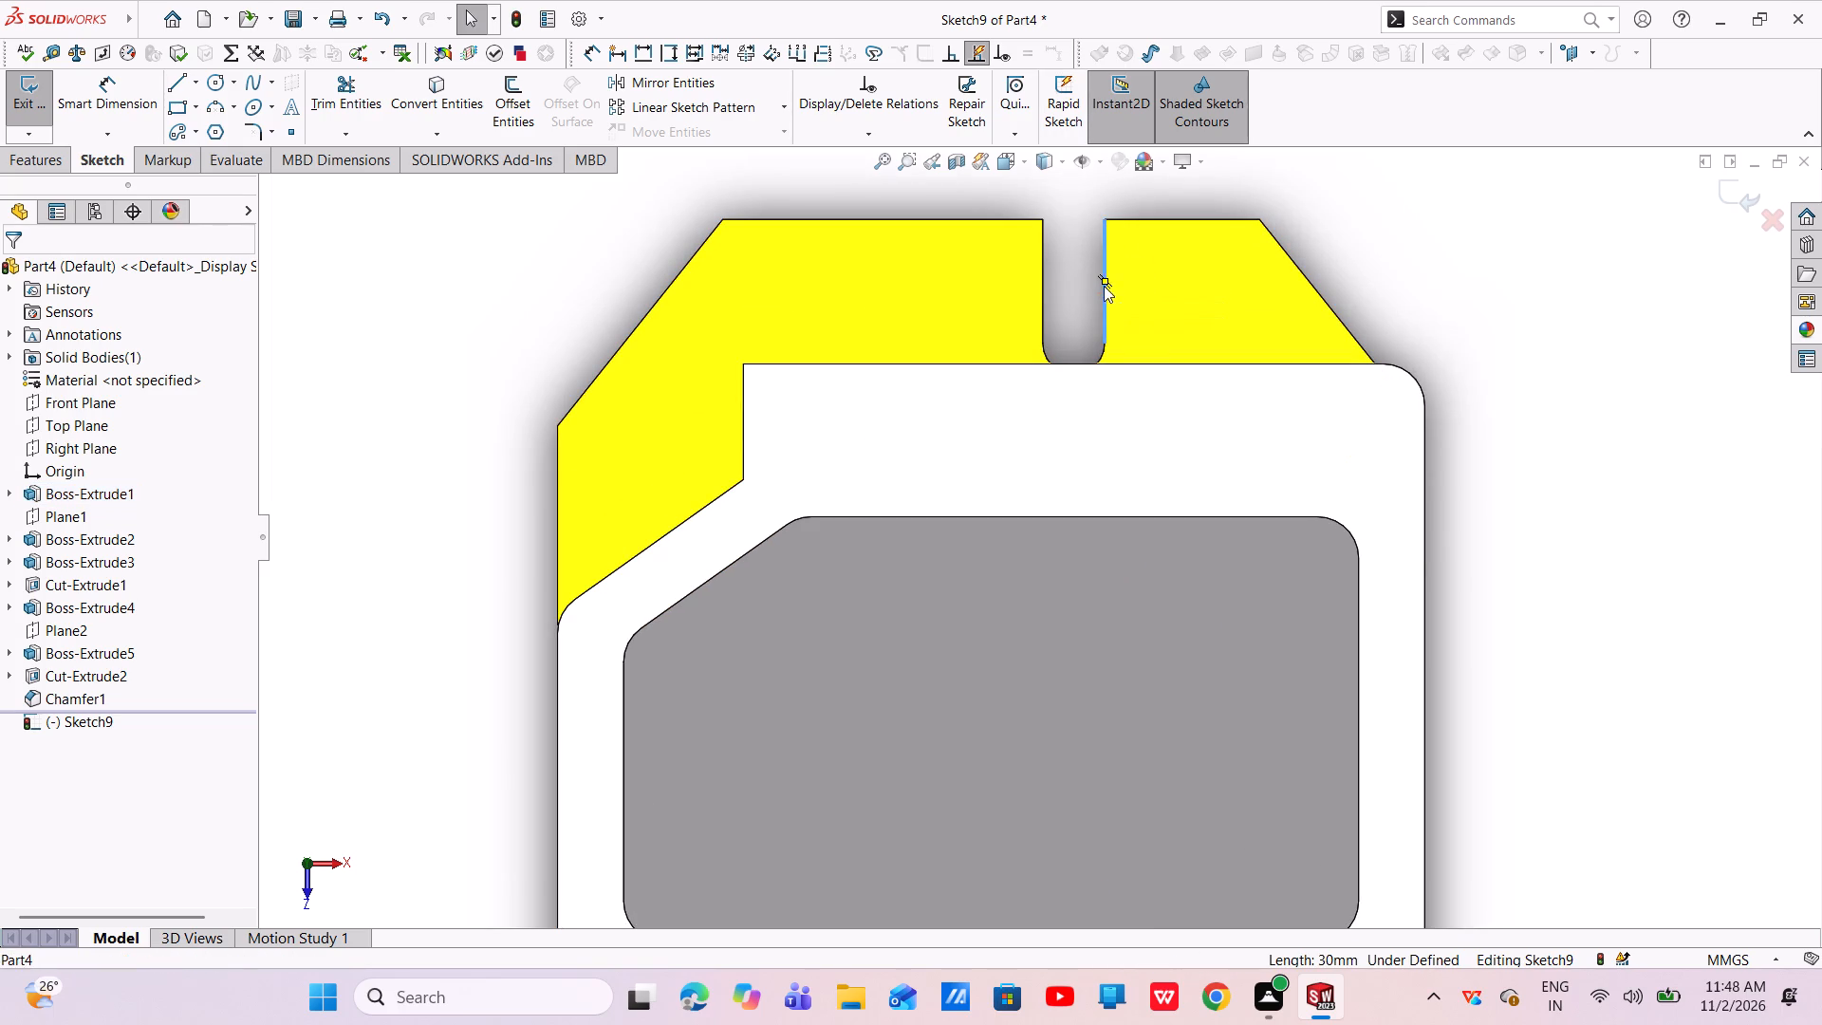
left_click(1145, 324)
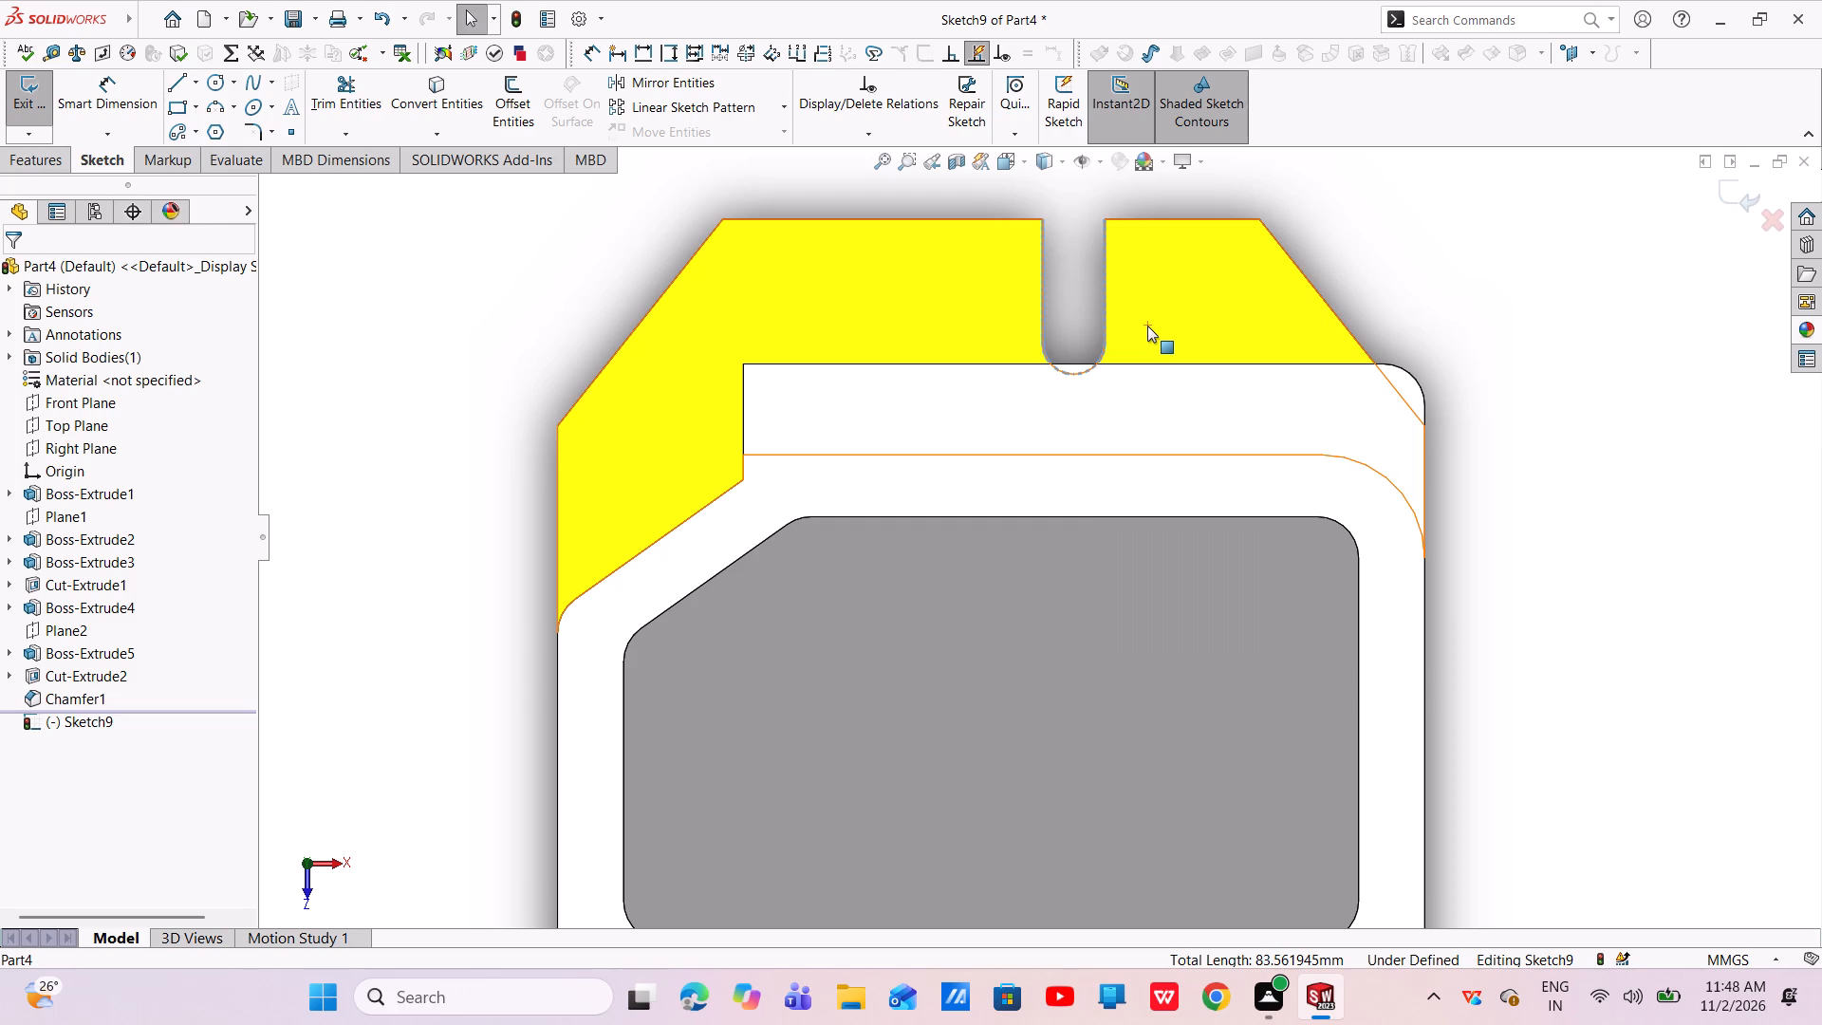
right_click(1106, 309)
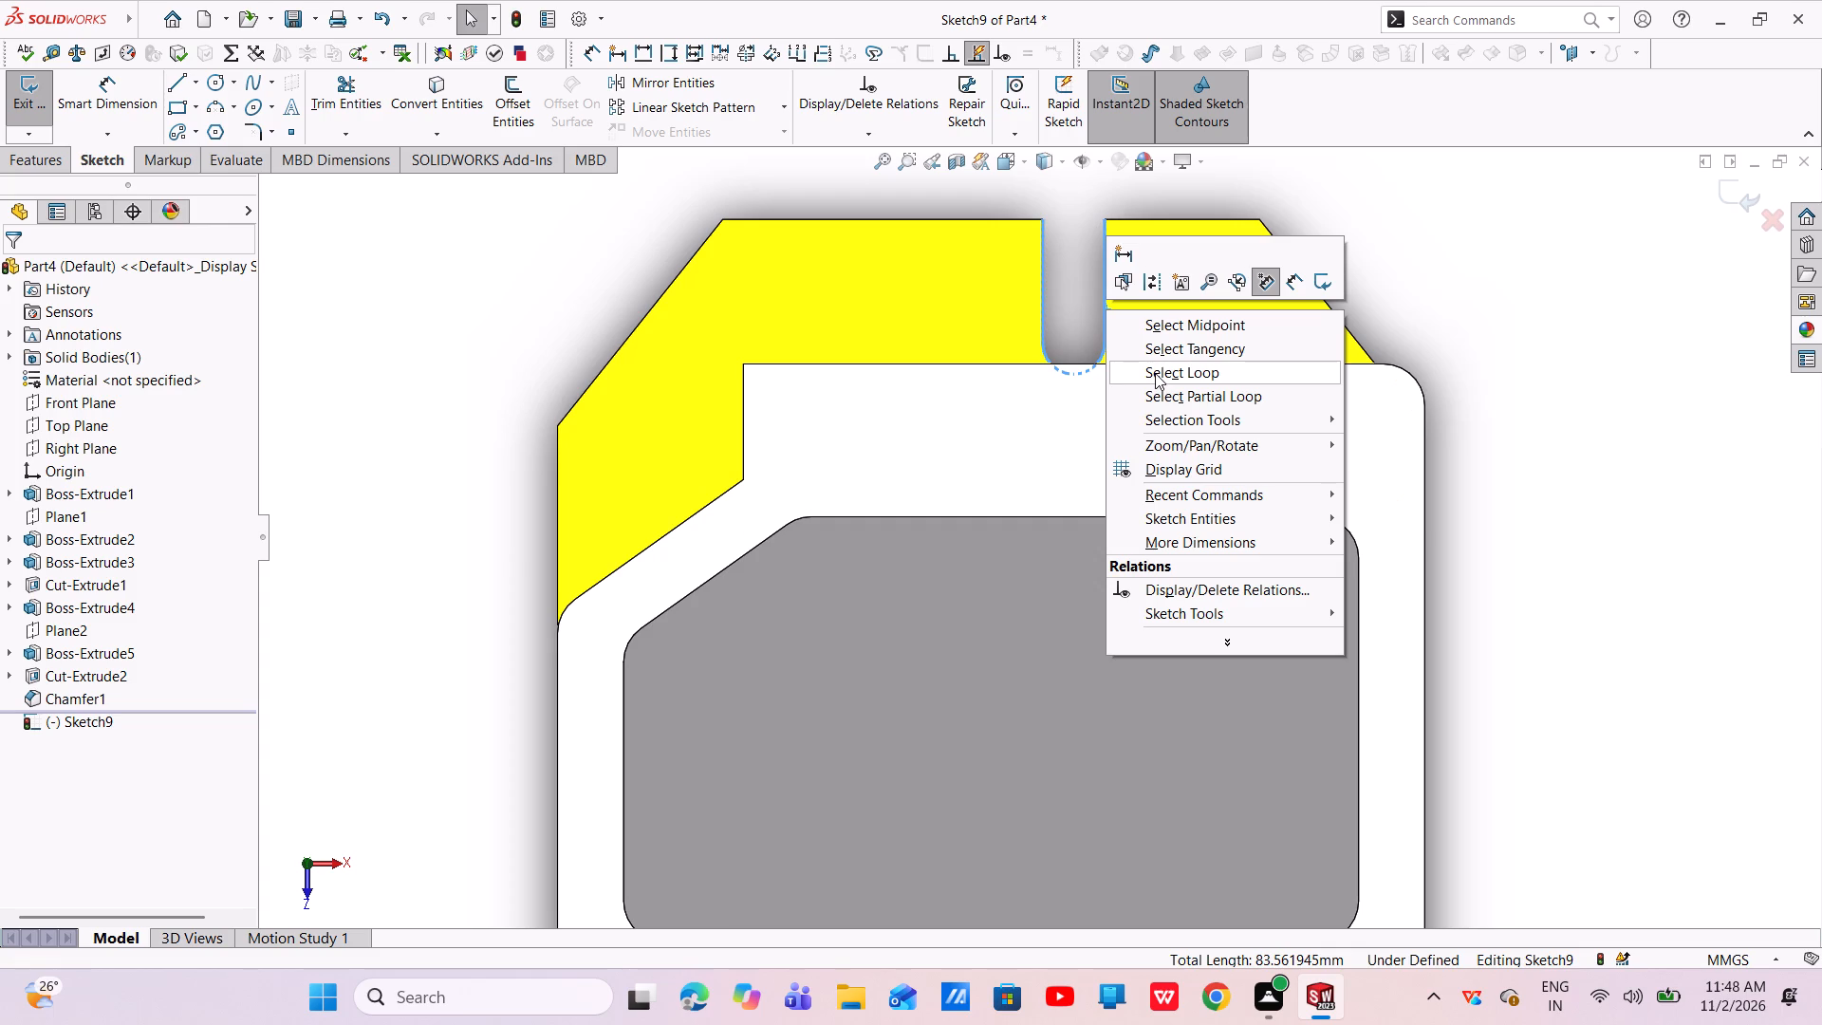
left_click(428, 95)
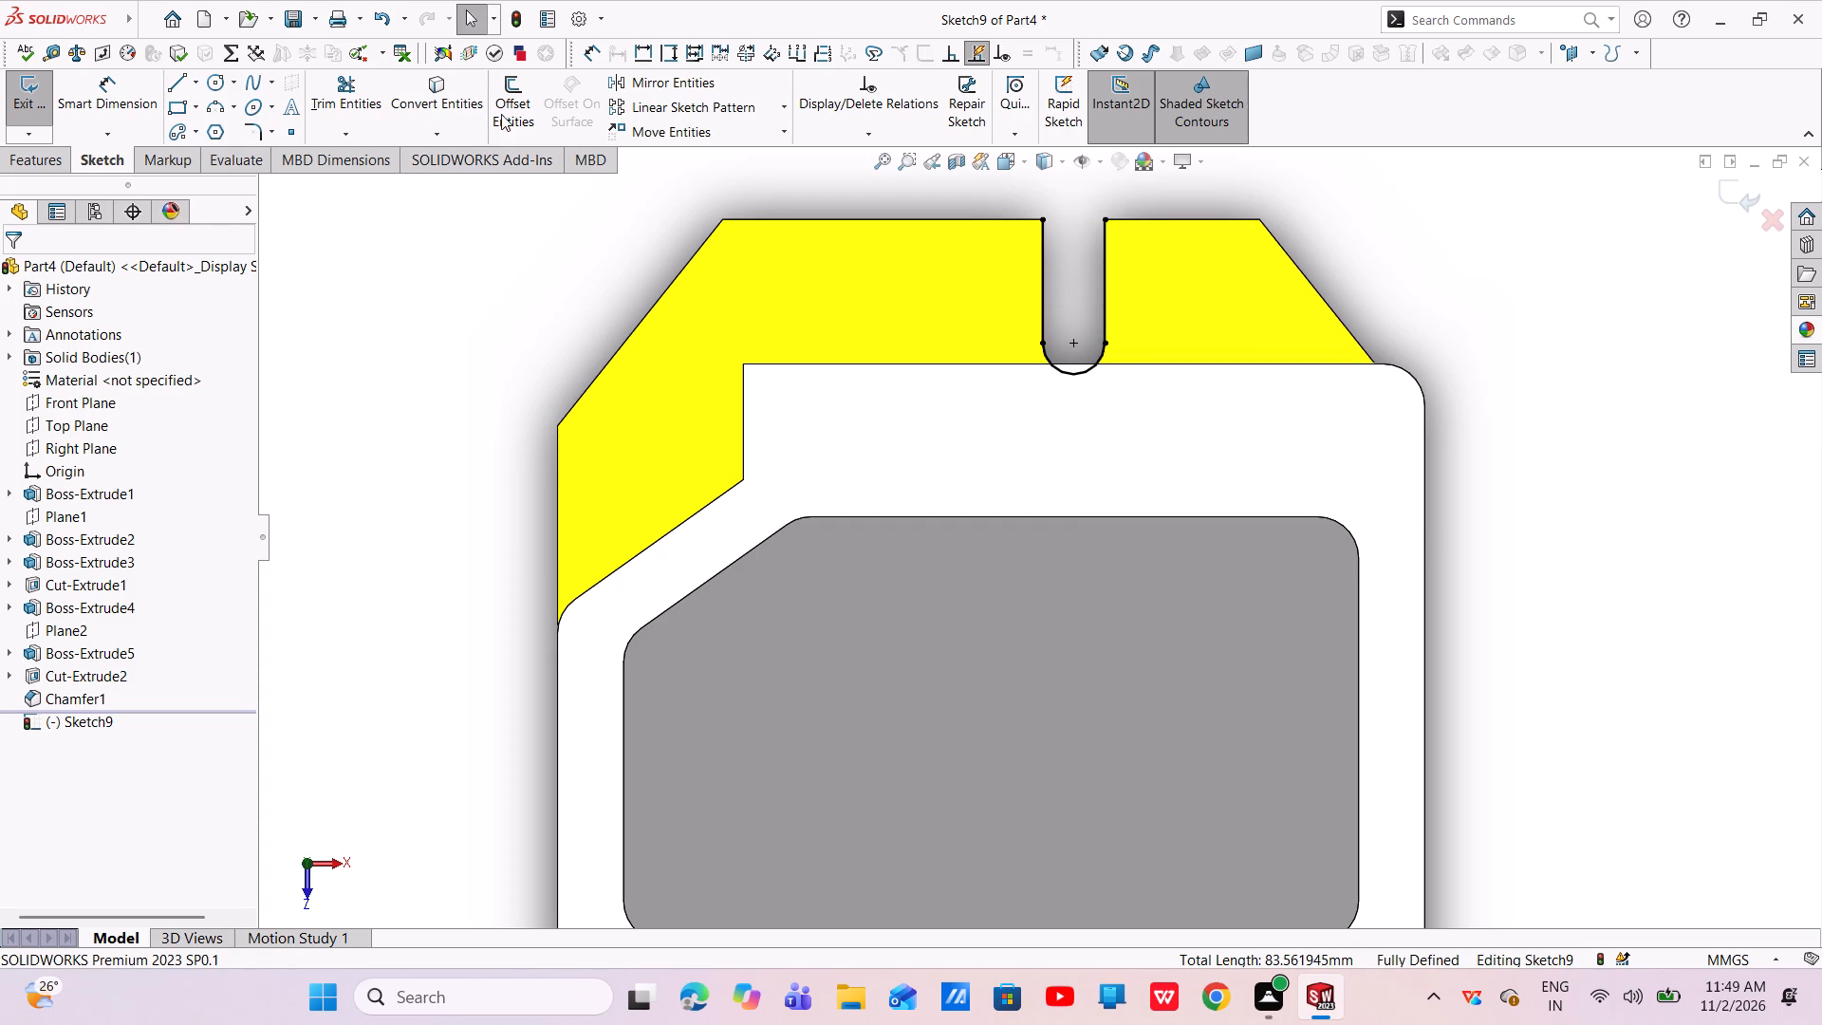
Offset the converted slot outline outward by 7.5 mm, capping its open ends with lines.
left_click(510, 100)
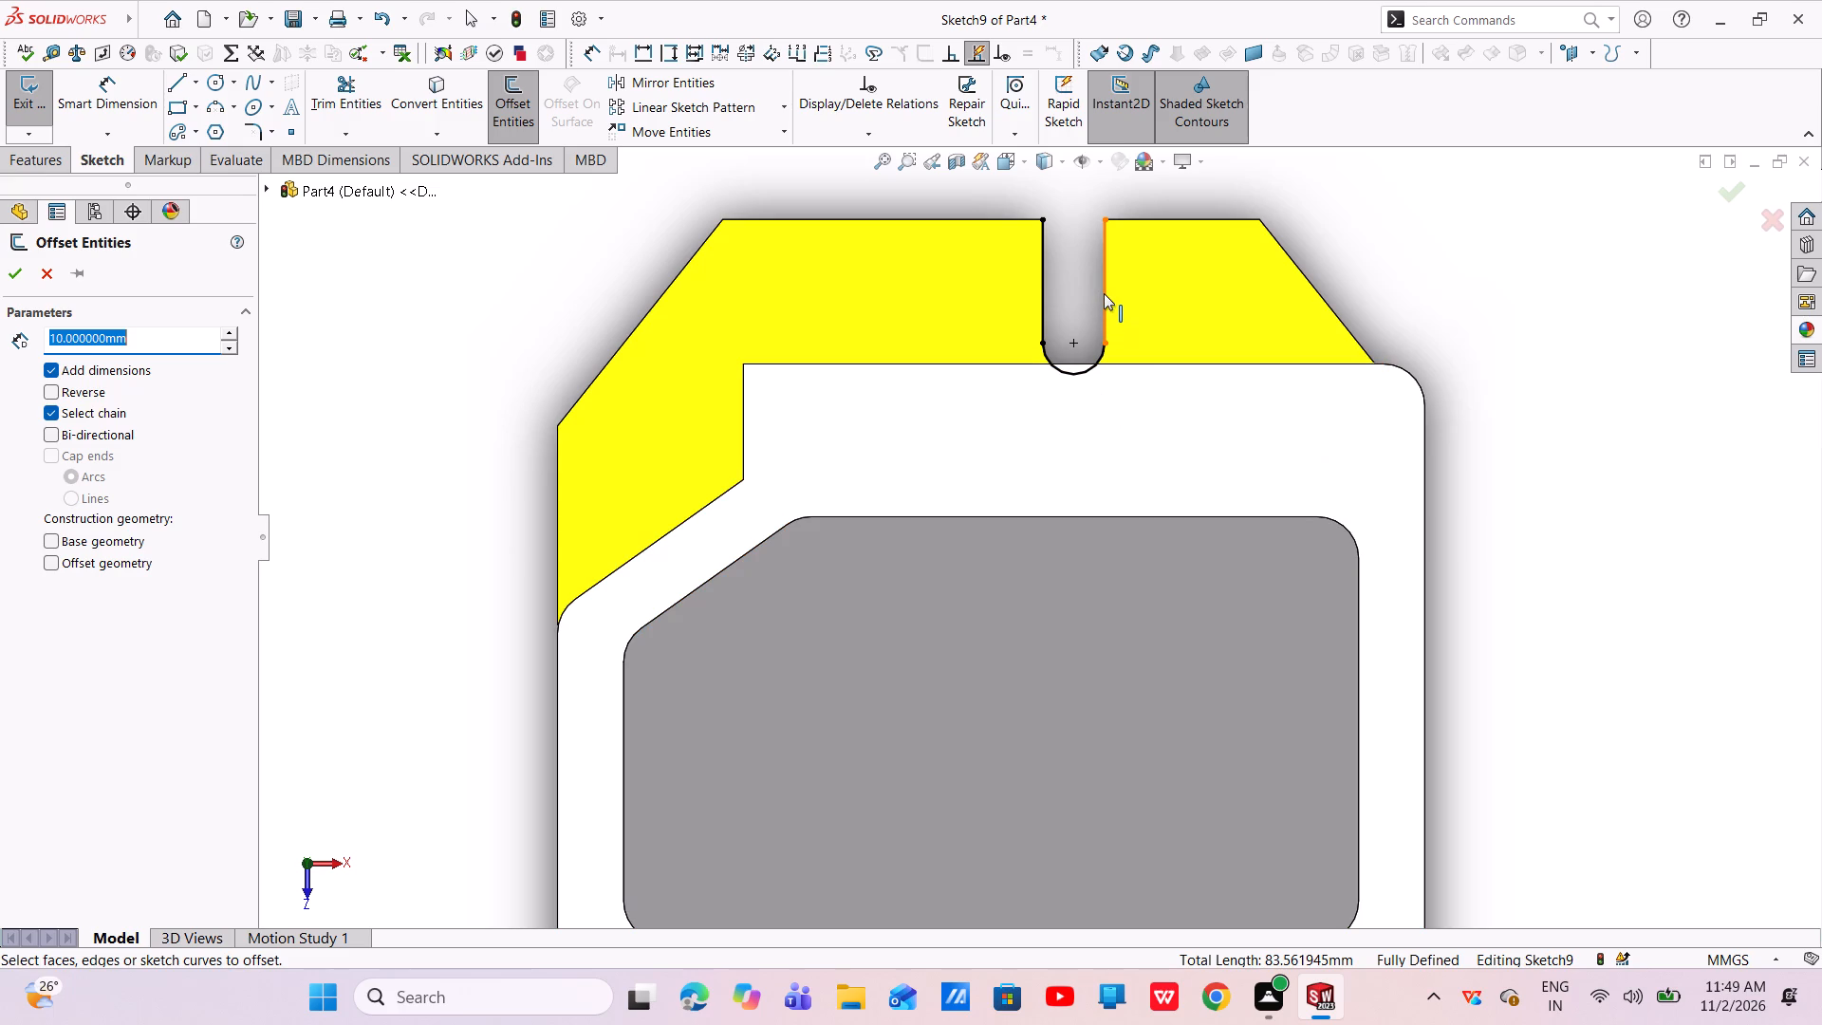
left_click(1104, 293)
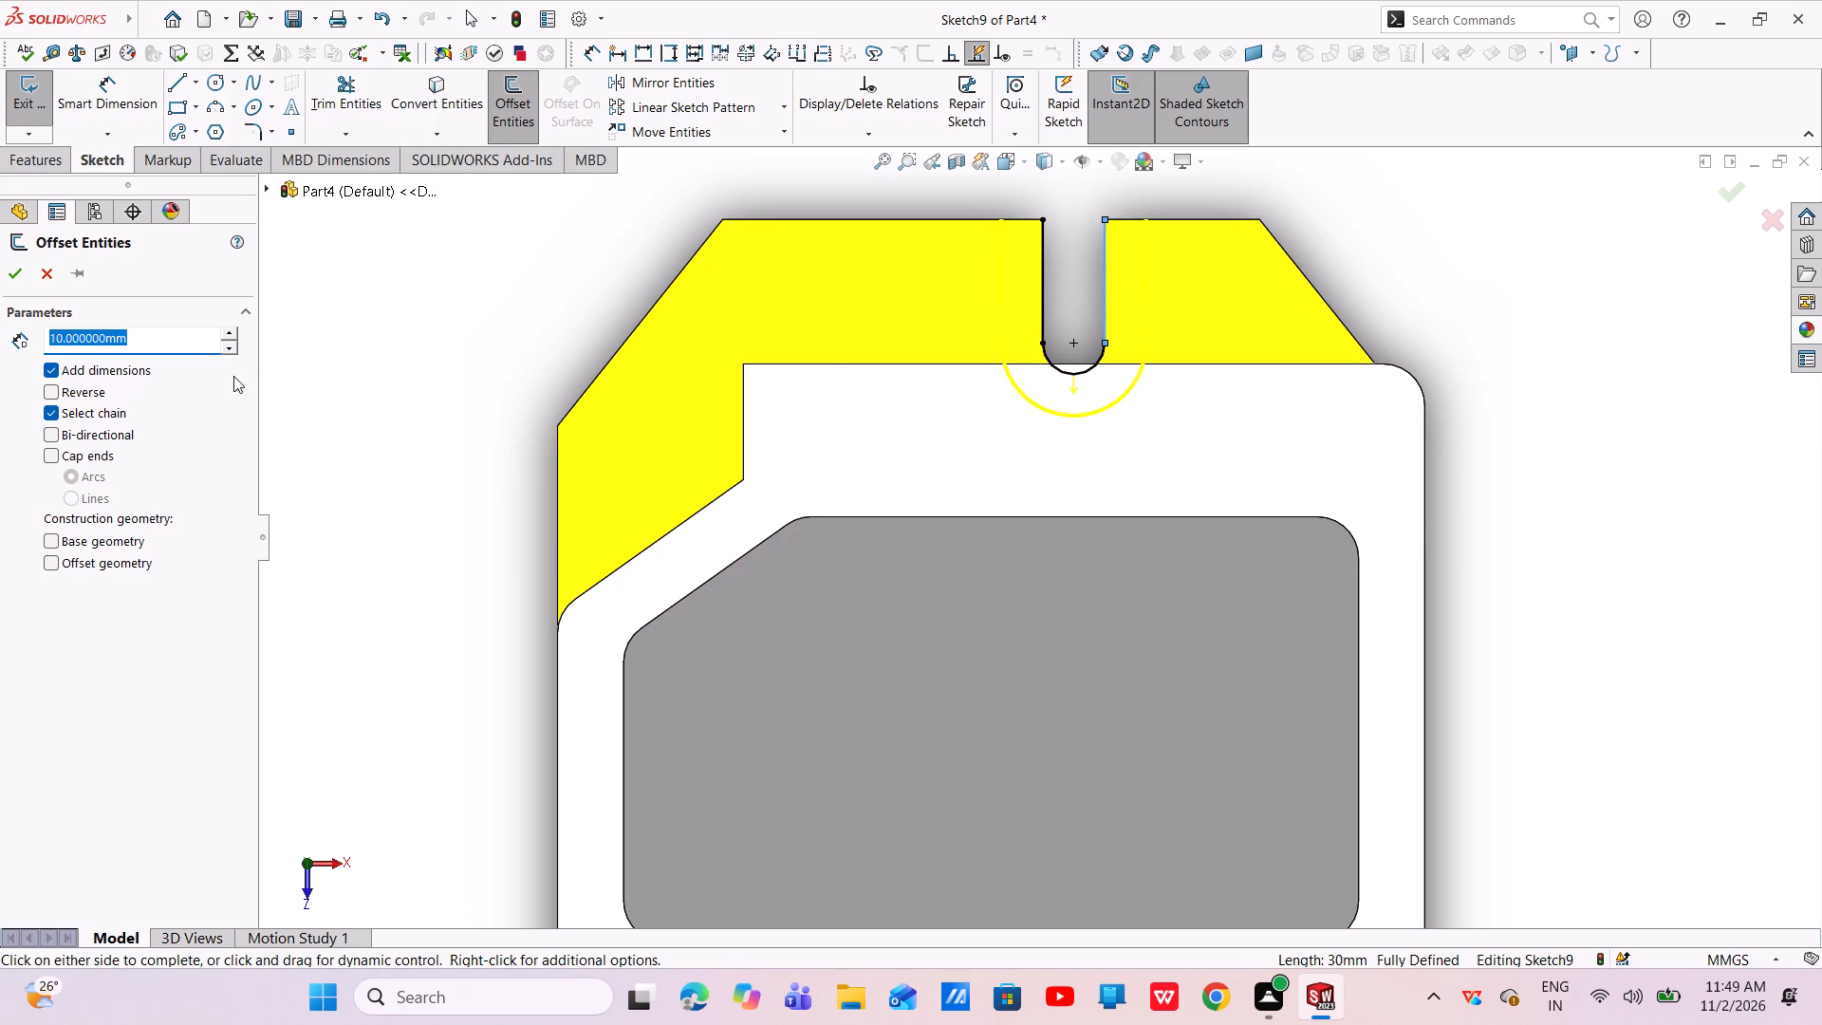
left_click(53, 457)
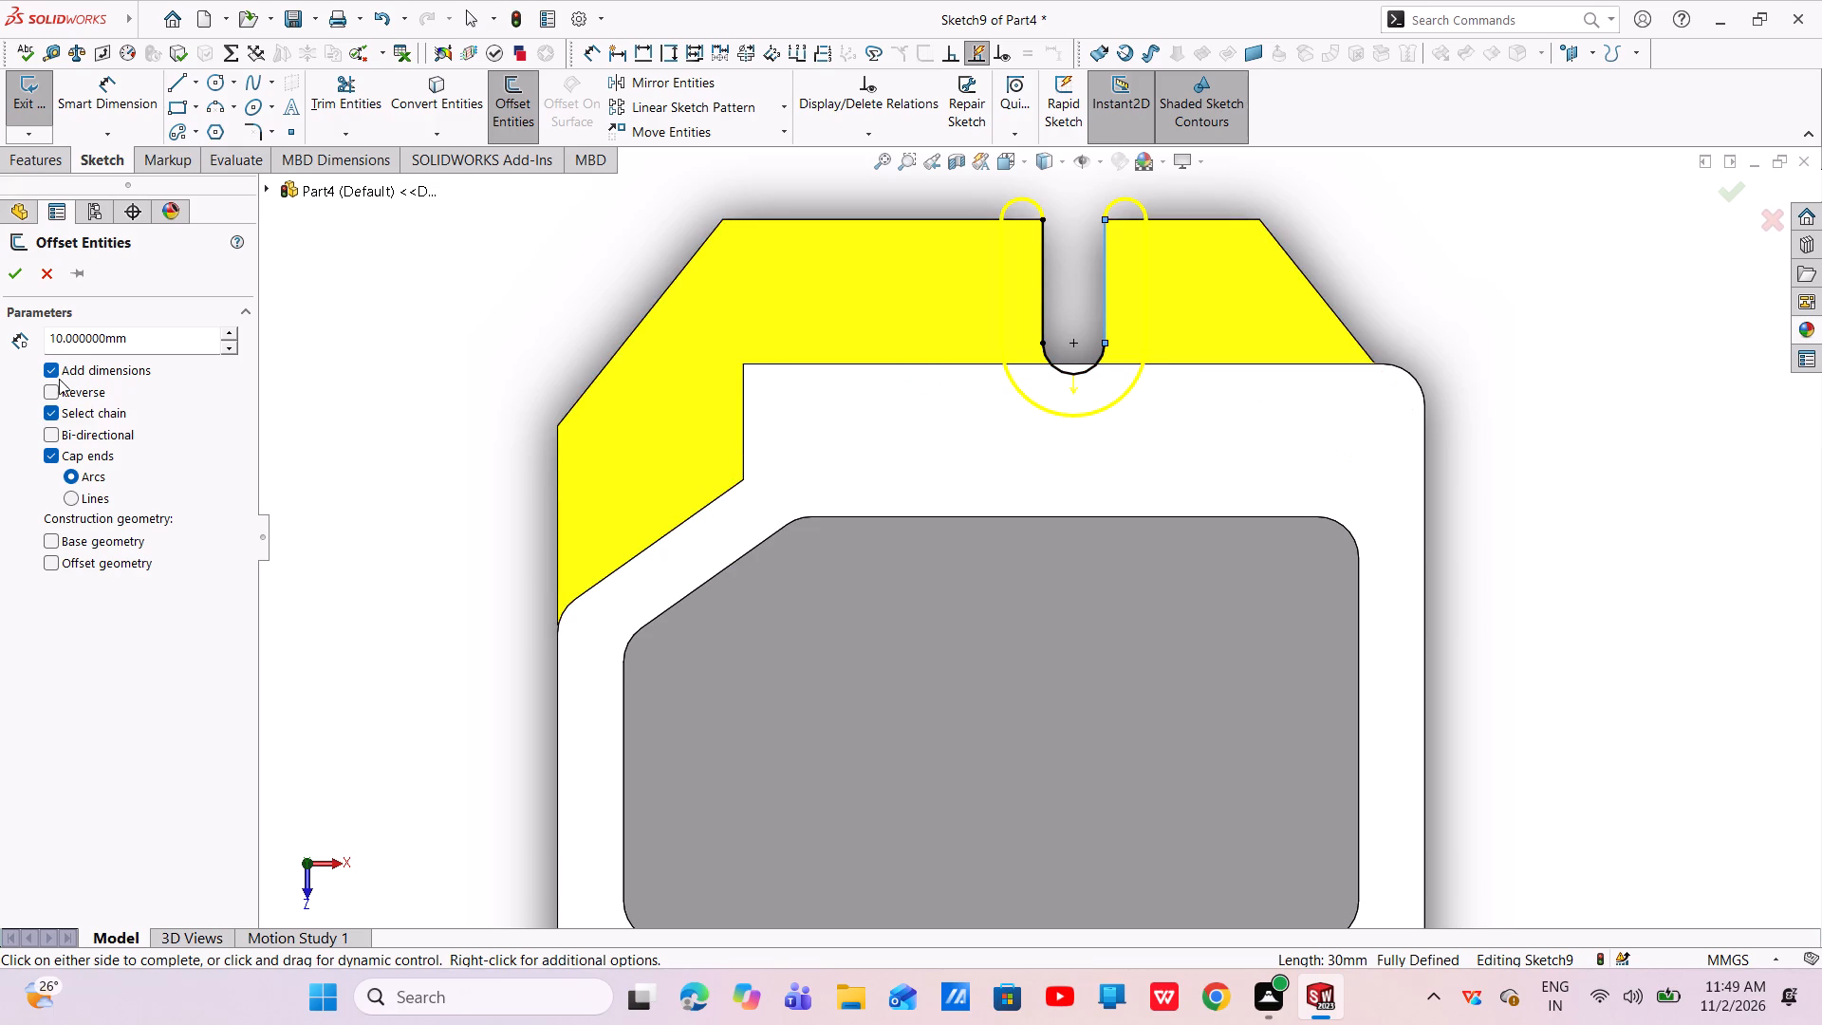
left_click_drag(135, 345, 42, 346)
key("BackSpace")
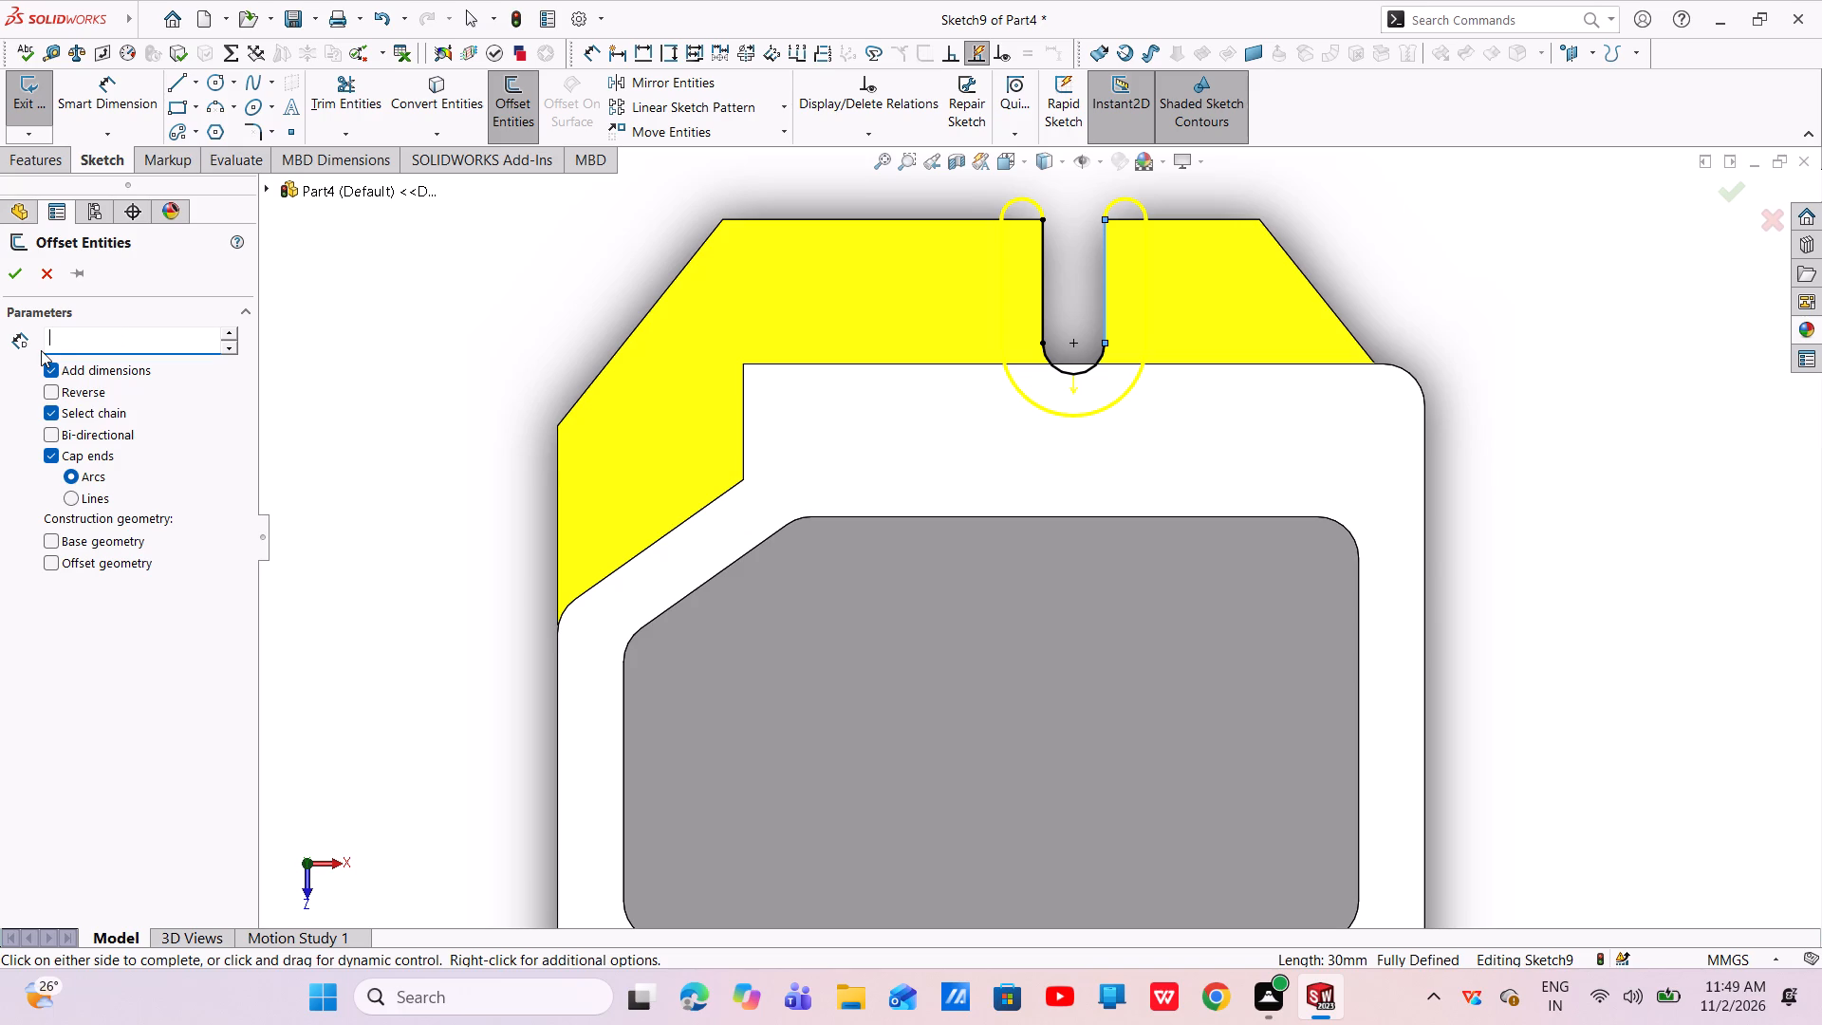
type("7.5")
key("Return")
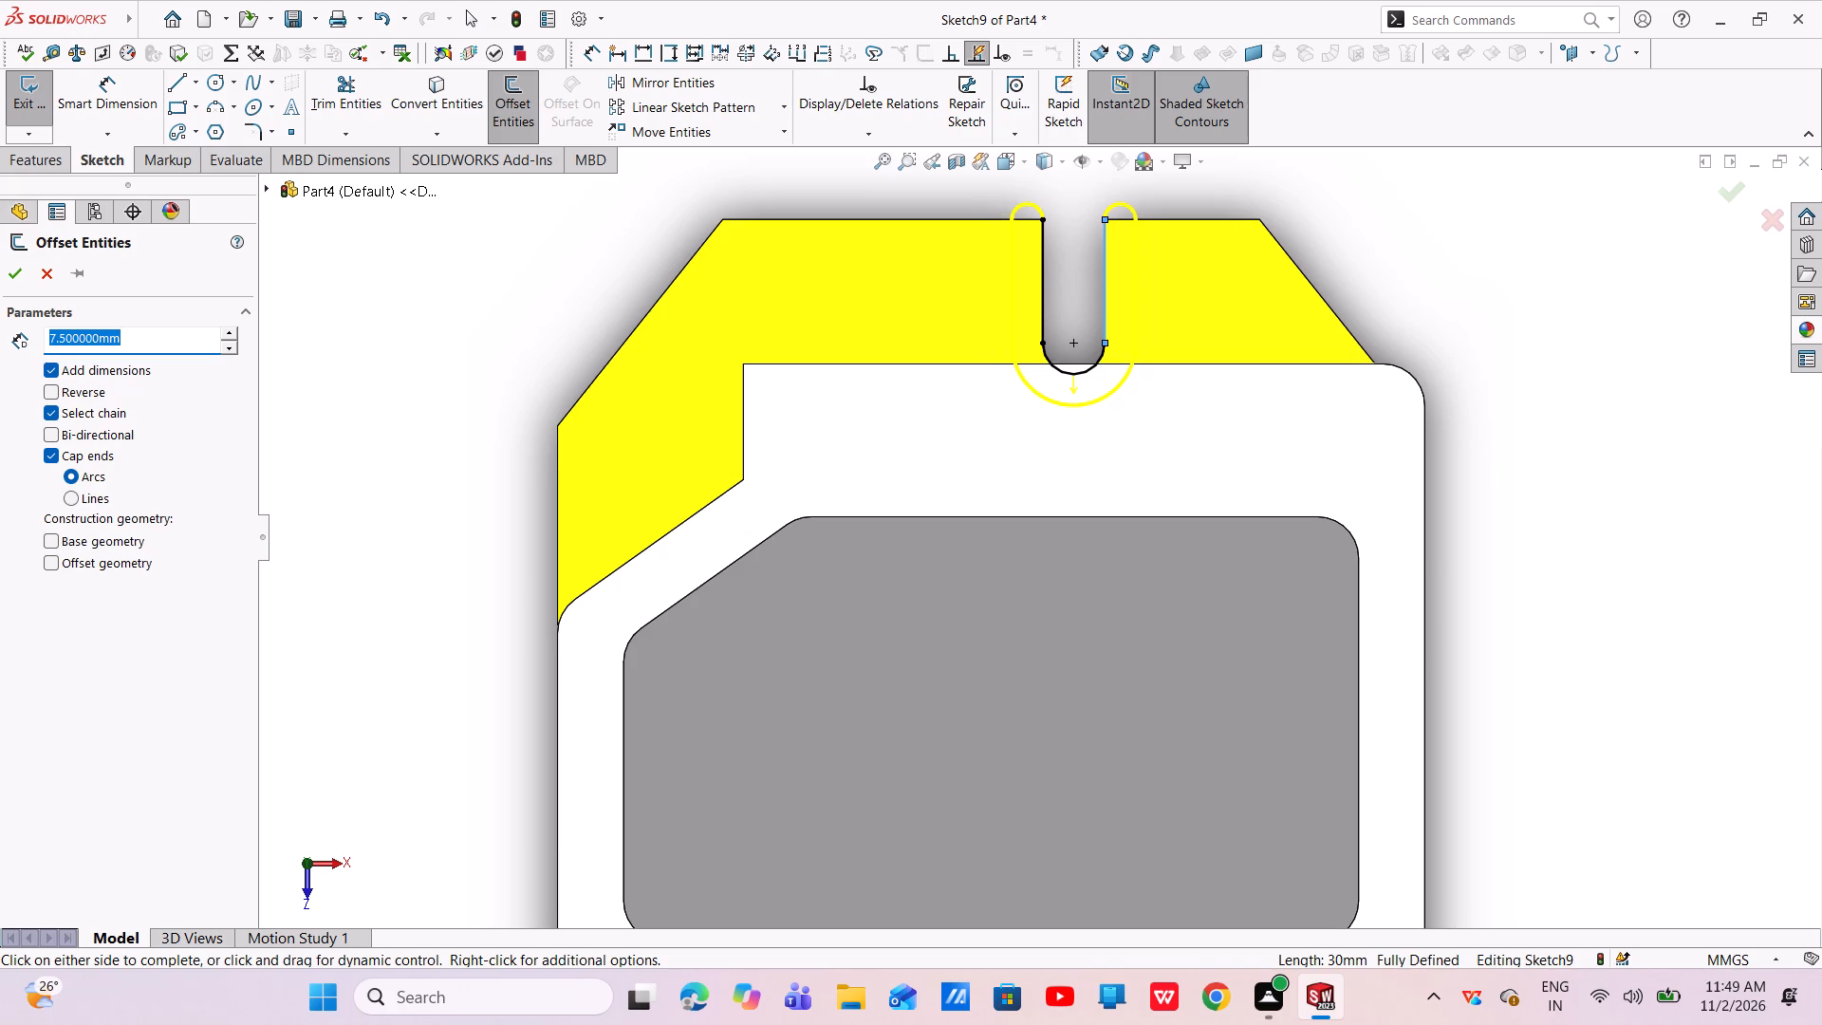
left_click(77, 498)
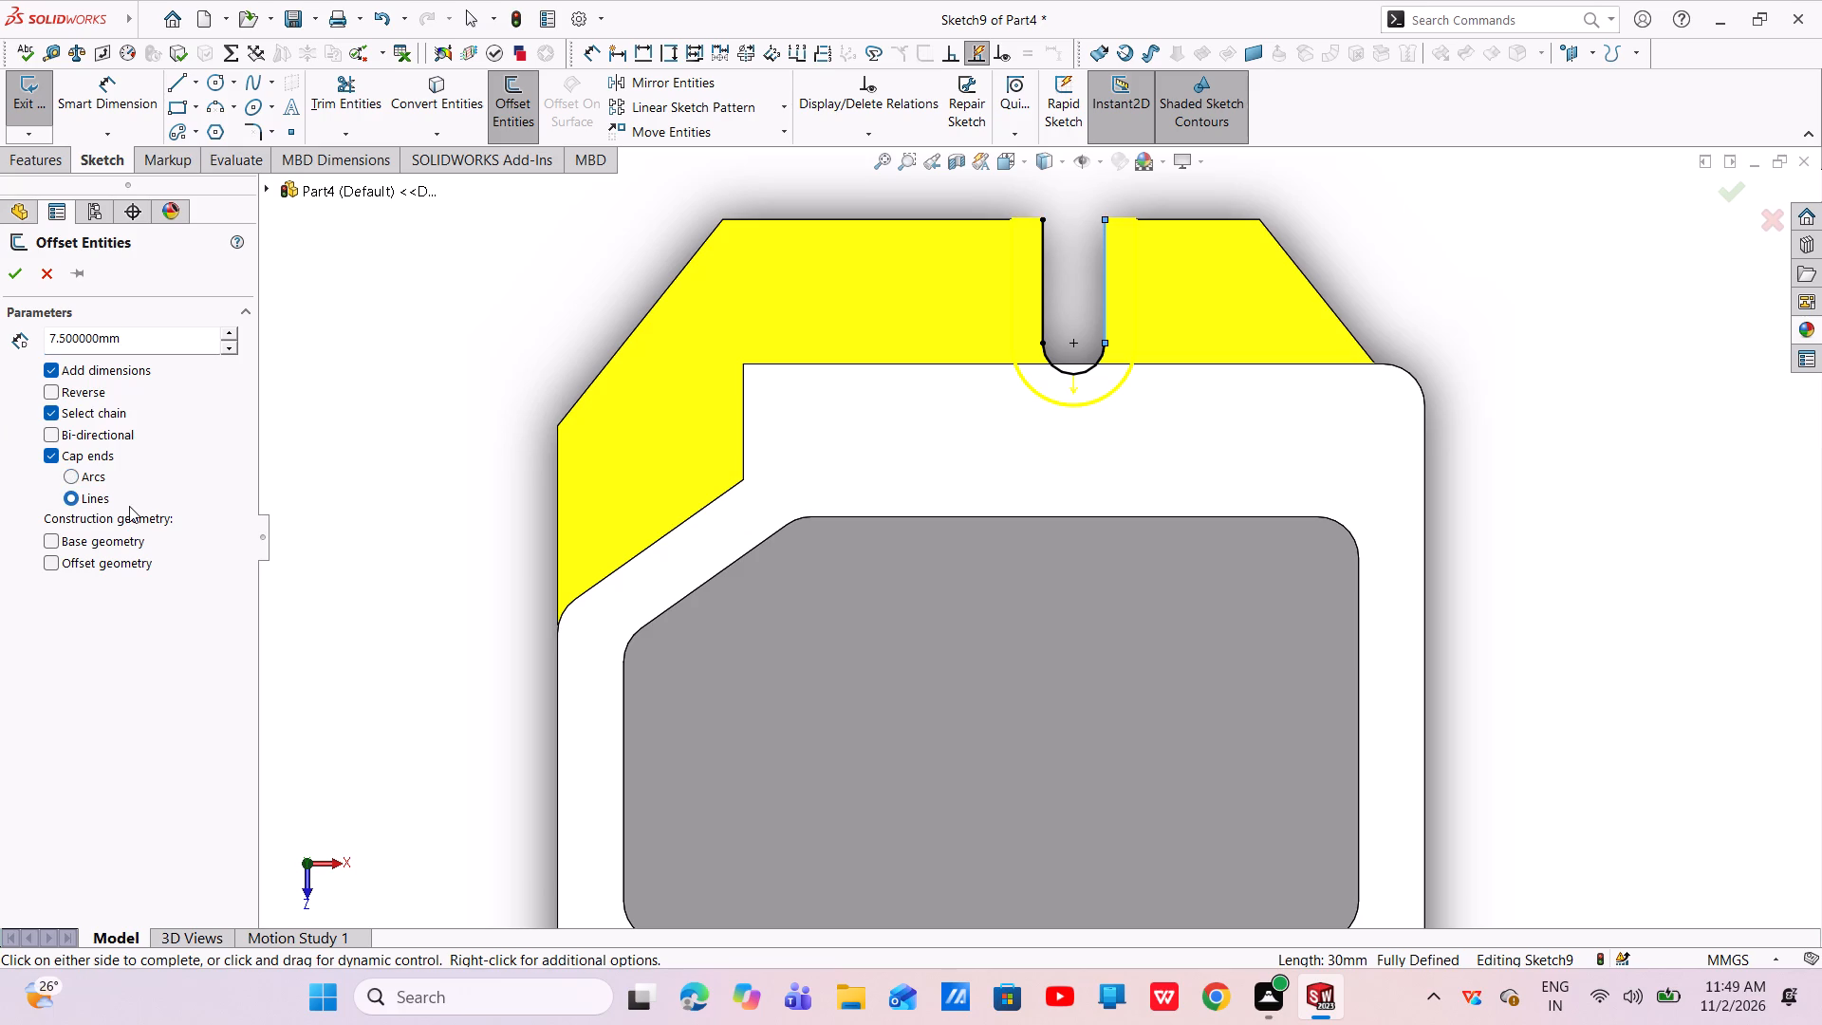
left_click(27, 279)
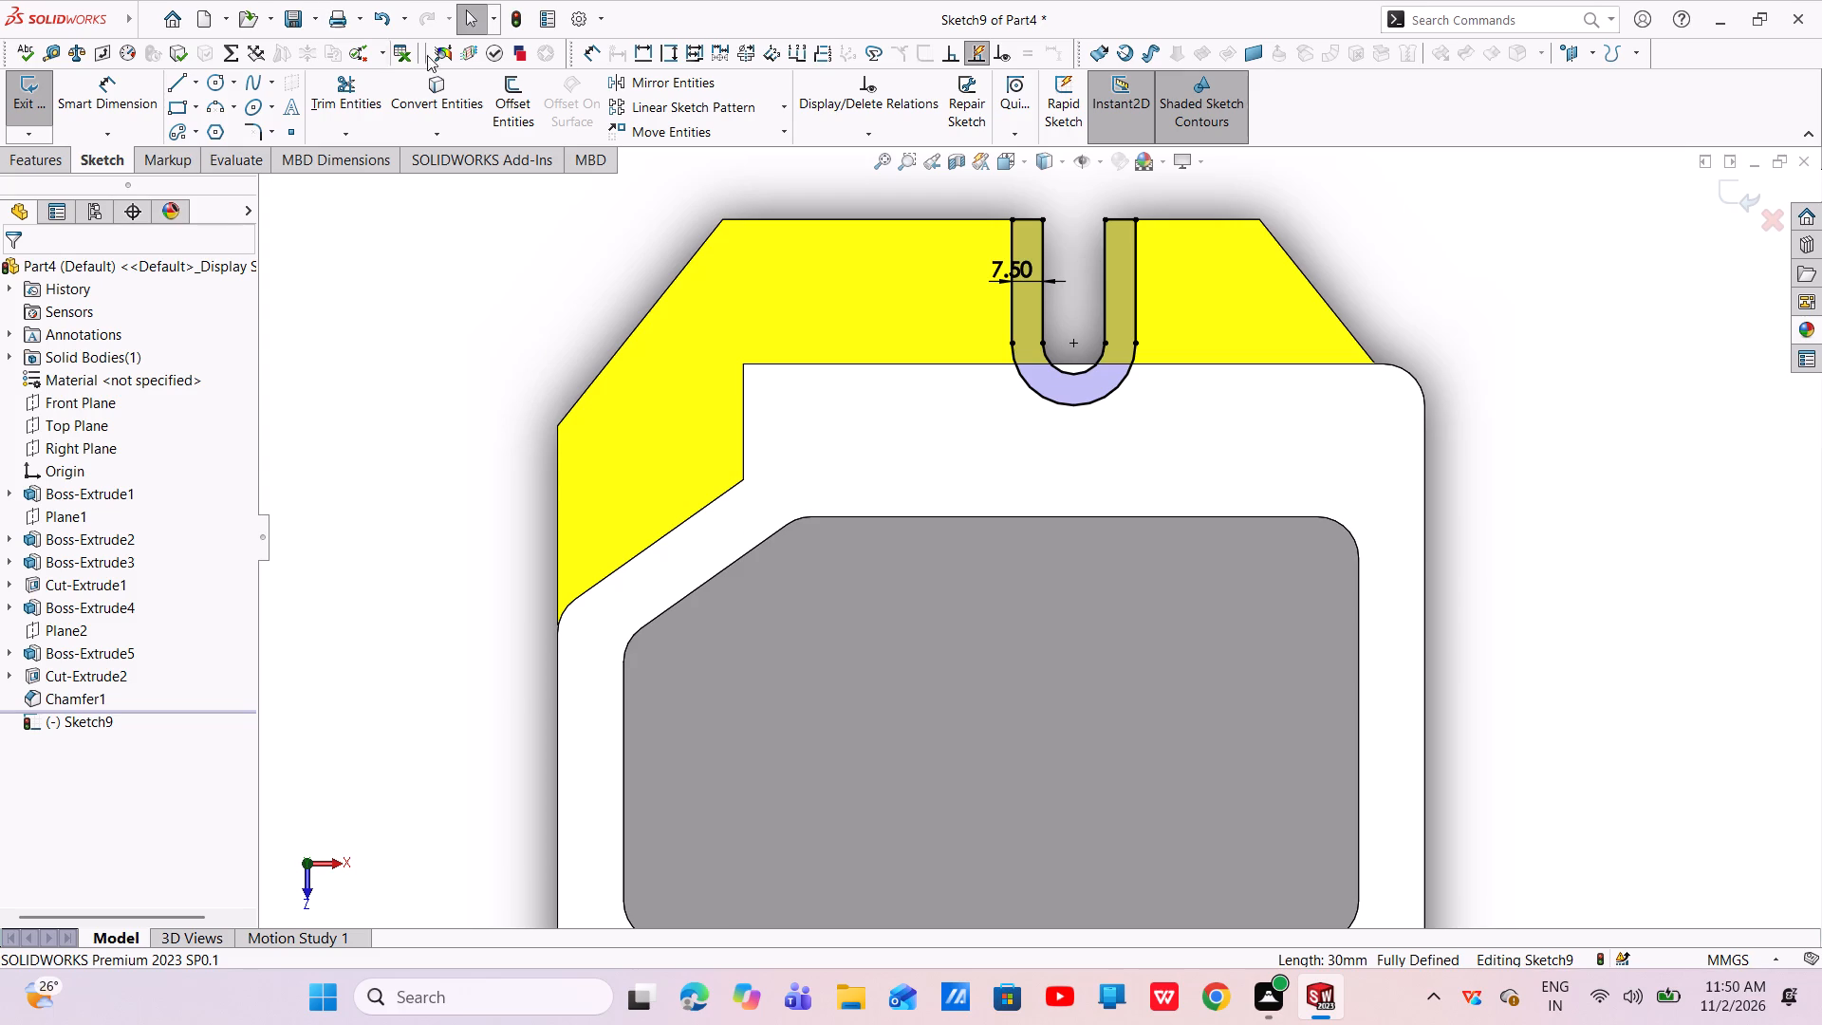
Convert the U-shaped top edges of the plate slot below the circular boss into the same sketch.
scroll(927, 776, "up", 7)
middle_click_drag(930, 762, 883, 447)
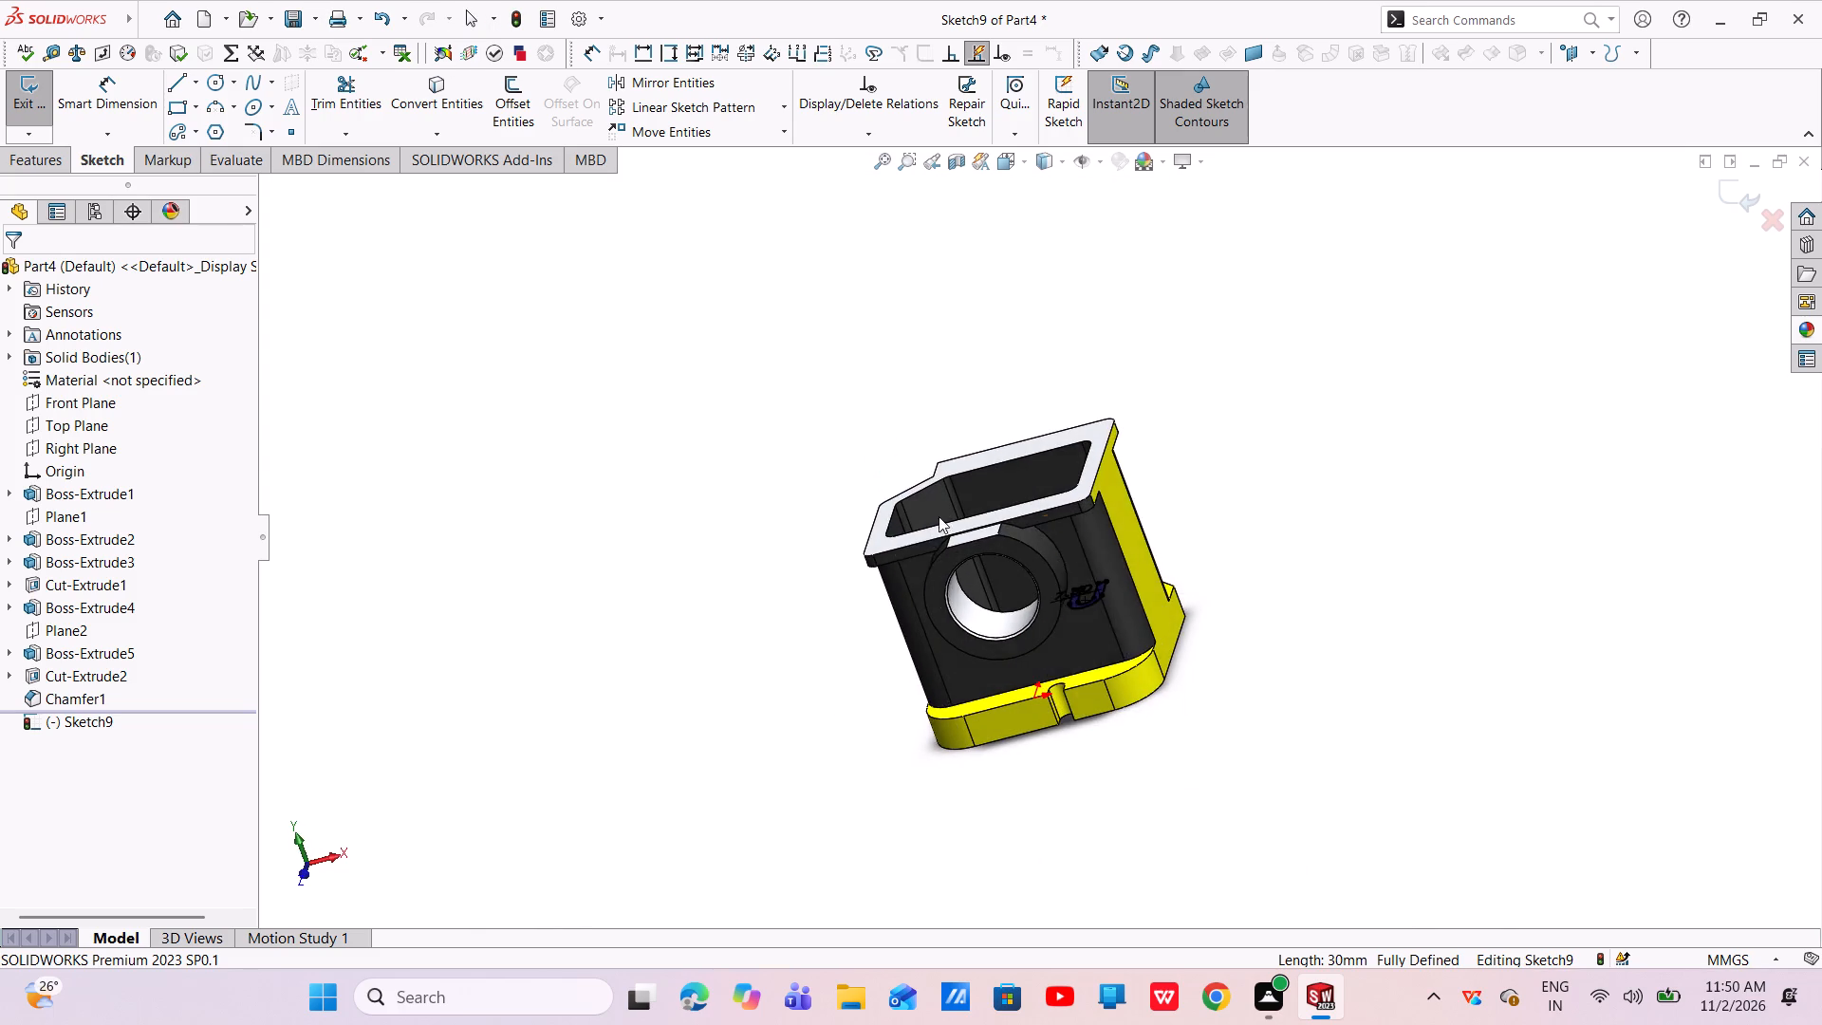
scroll(1156, 812, "down", 6)
middle_click_drag(942, 617, 963, 762)
scroll(951, 322, "down", 4)
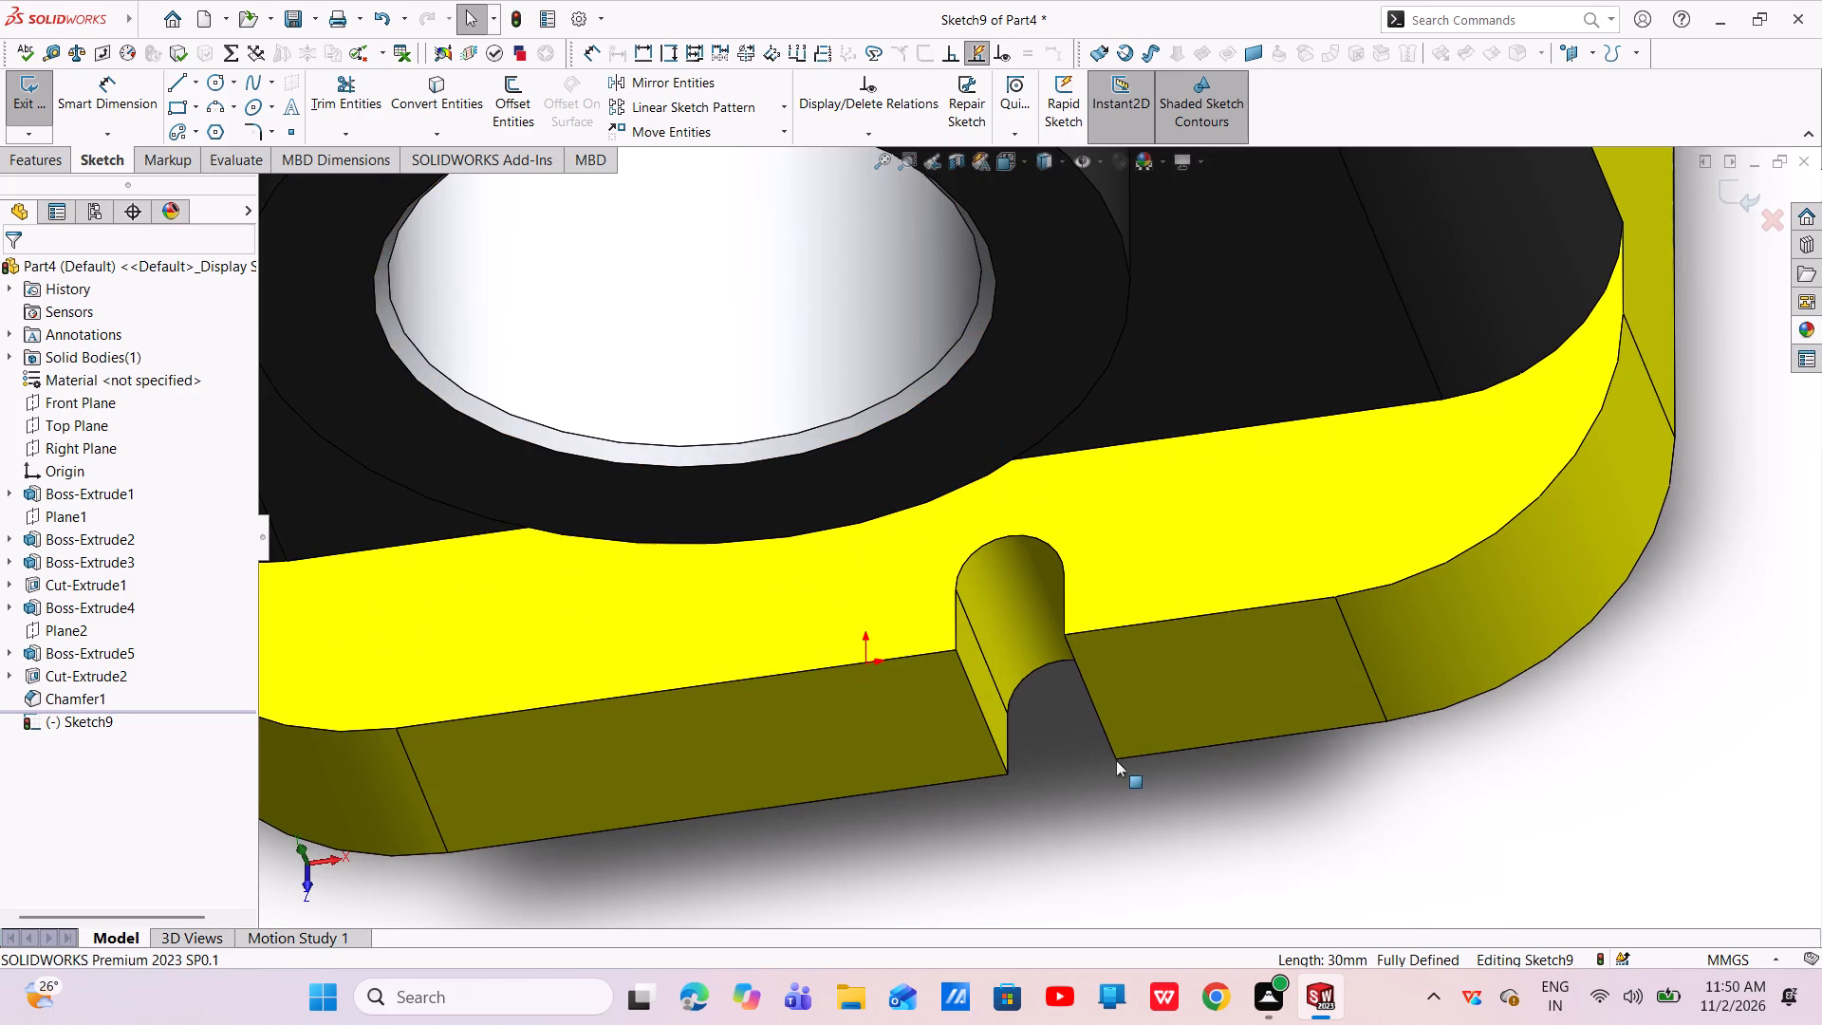
left_click(1066, 602)
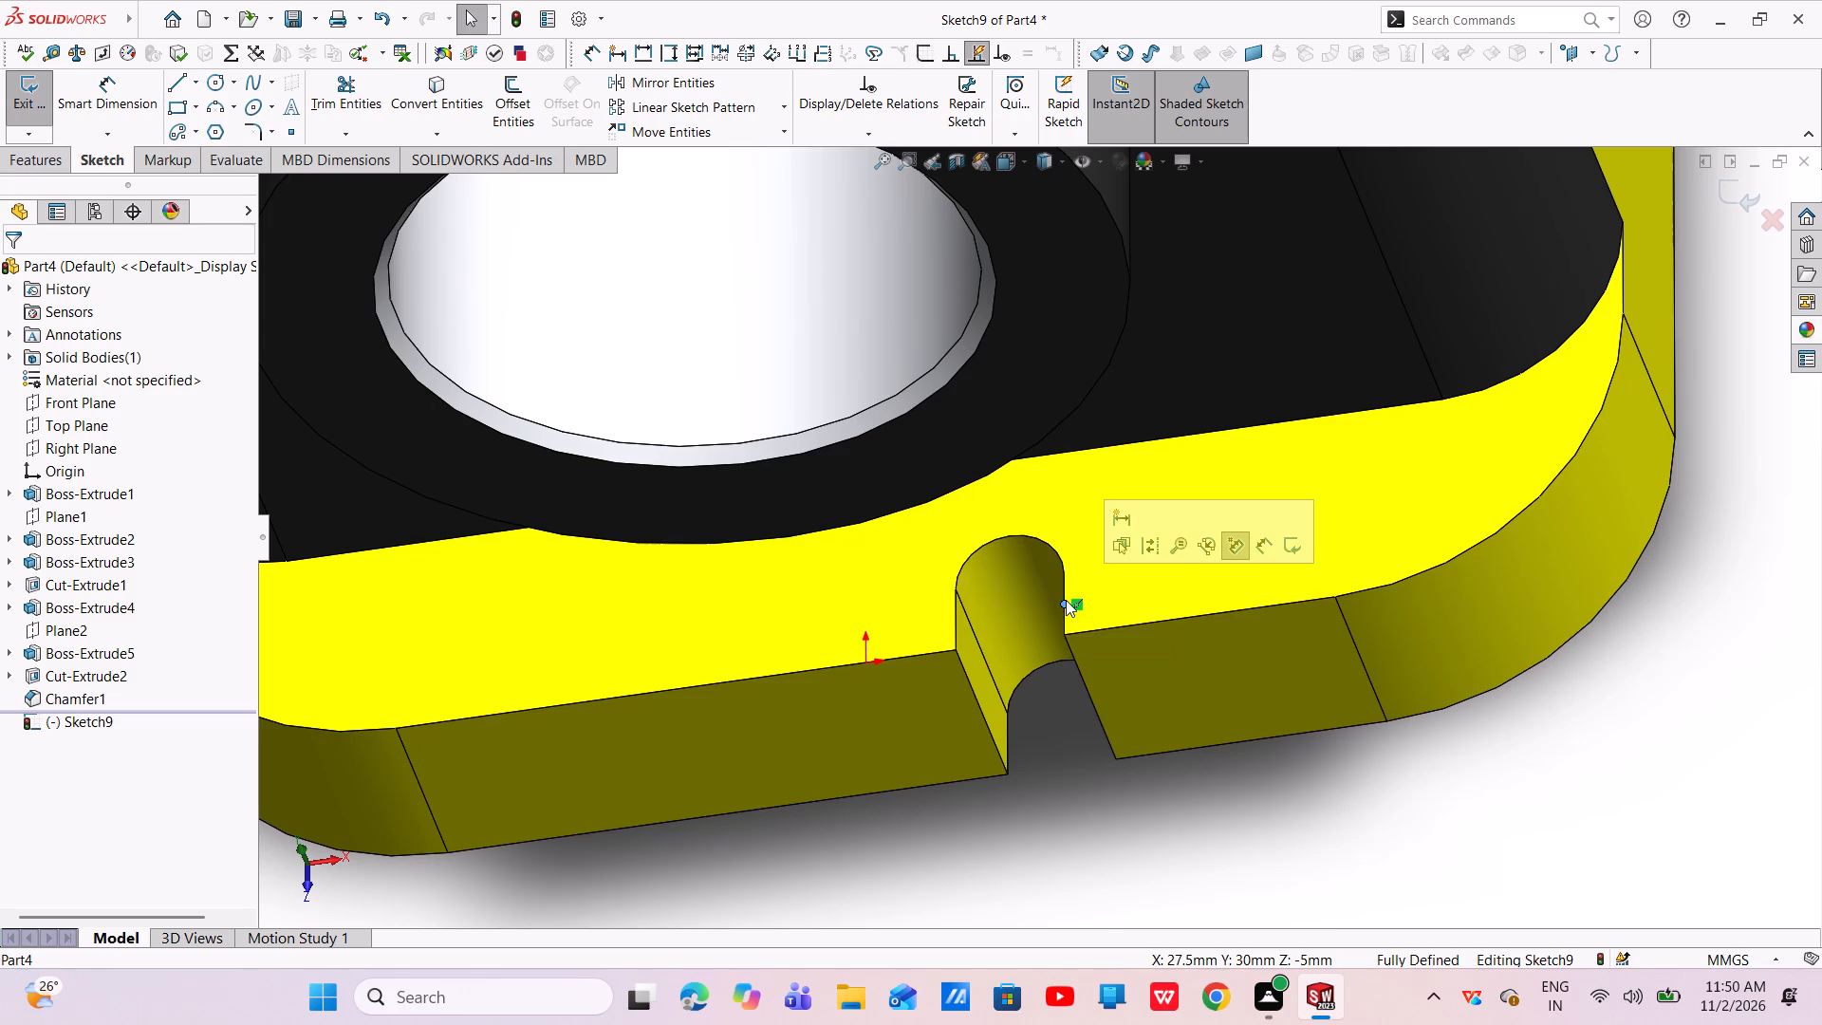
right_click(1066, 600)
left_click(1170, 637)
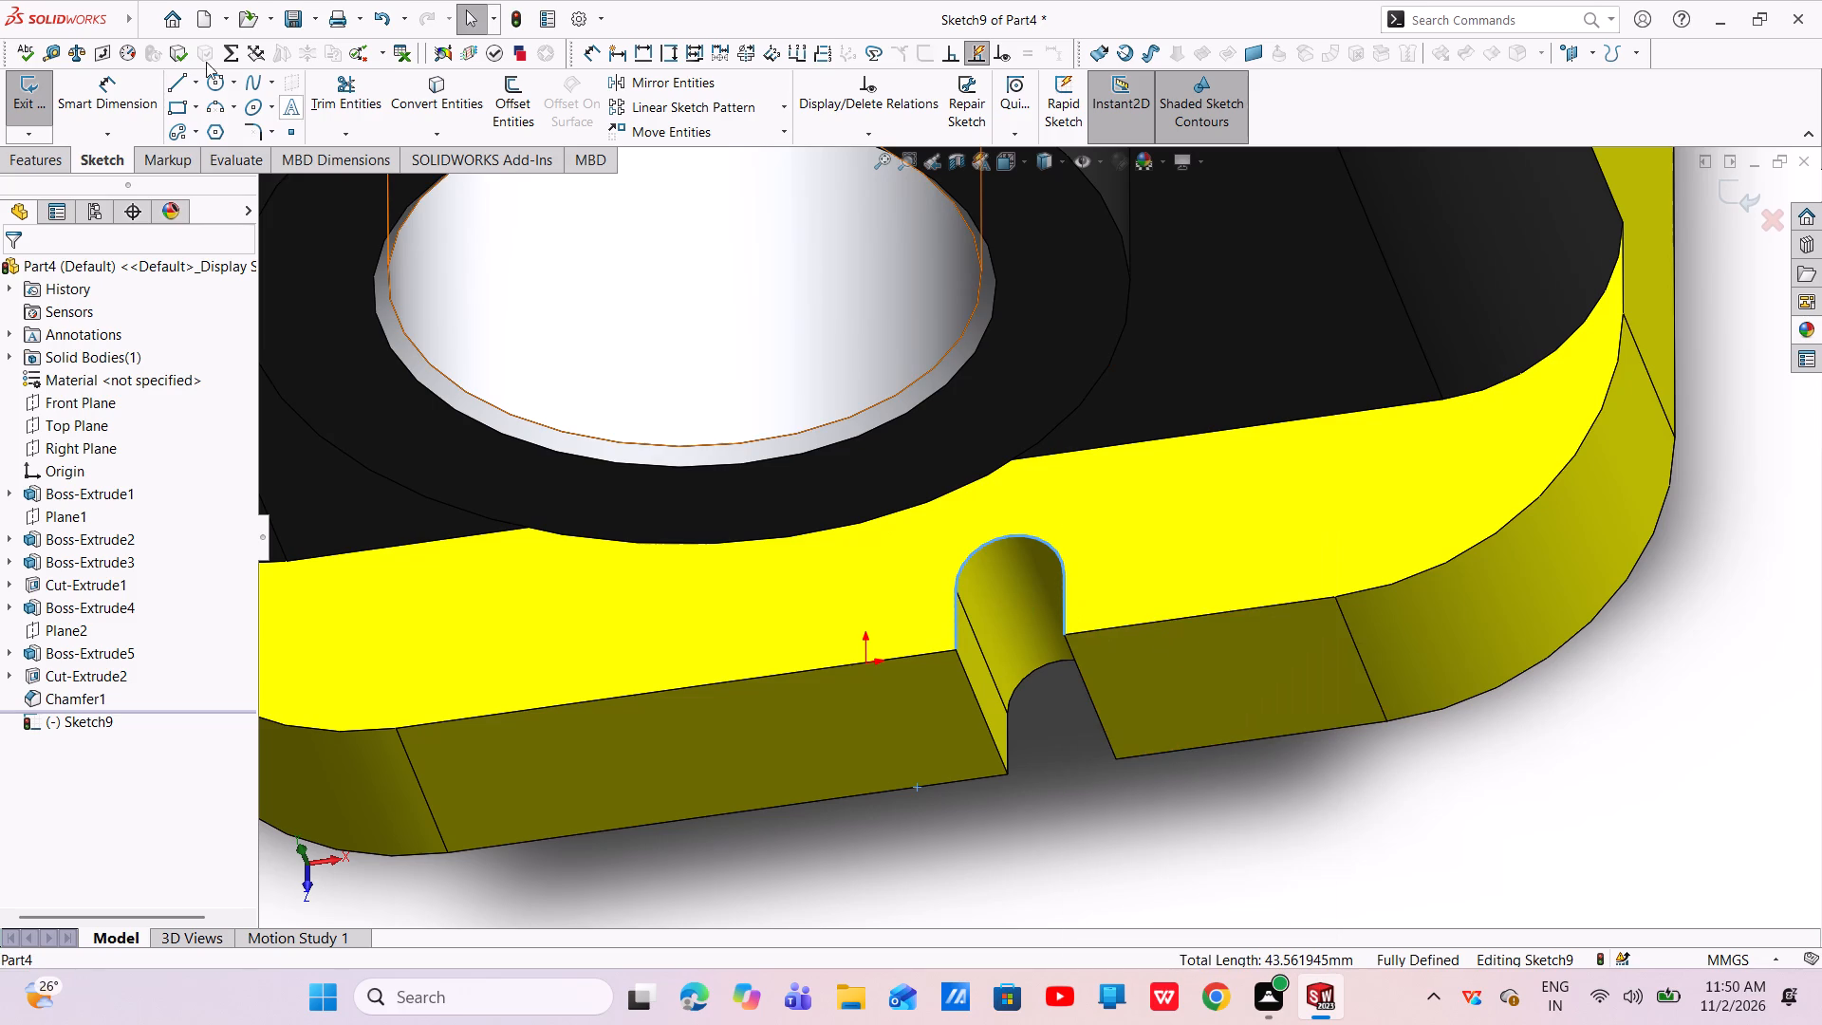
left_click(437, 95)
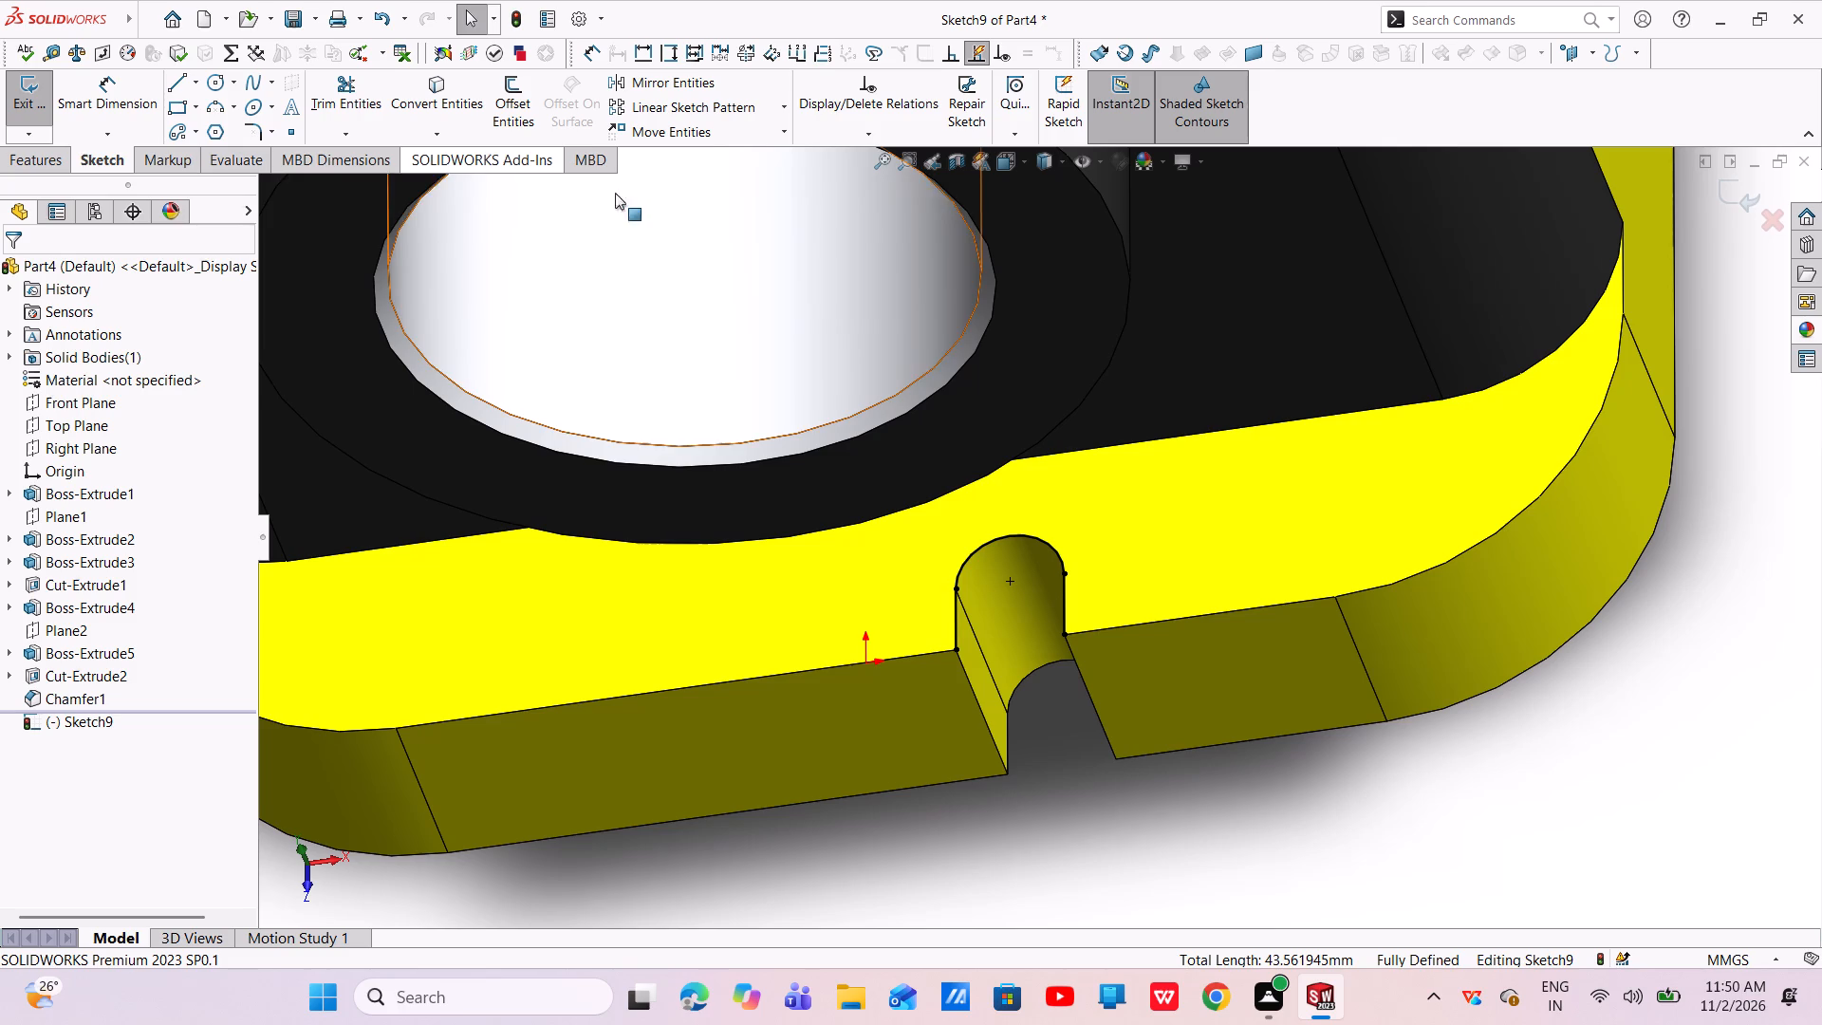
Offset the second slot outline outward by 7.5 mm with the direction reversed and line cap ends.
left_click(511, 100)
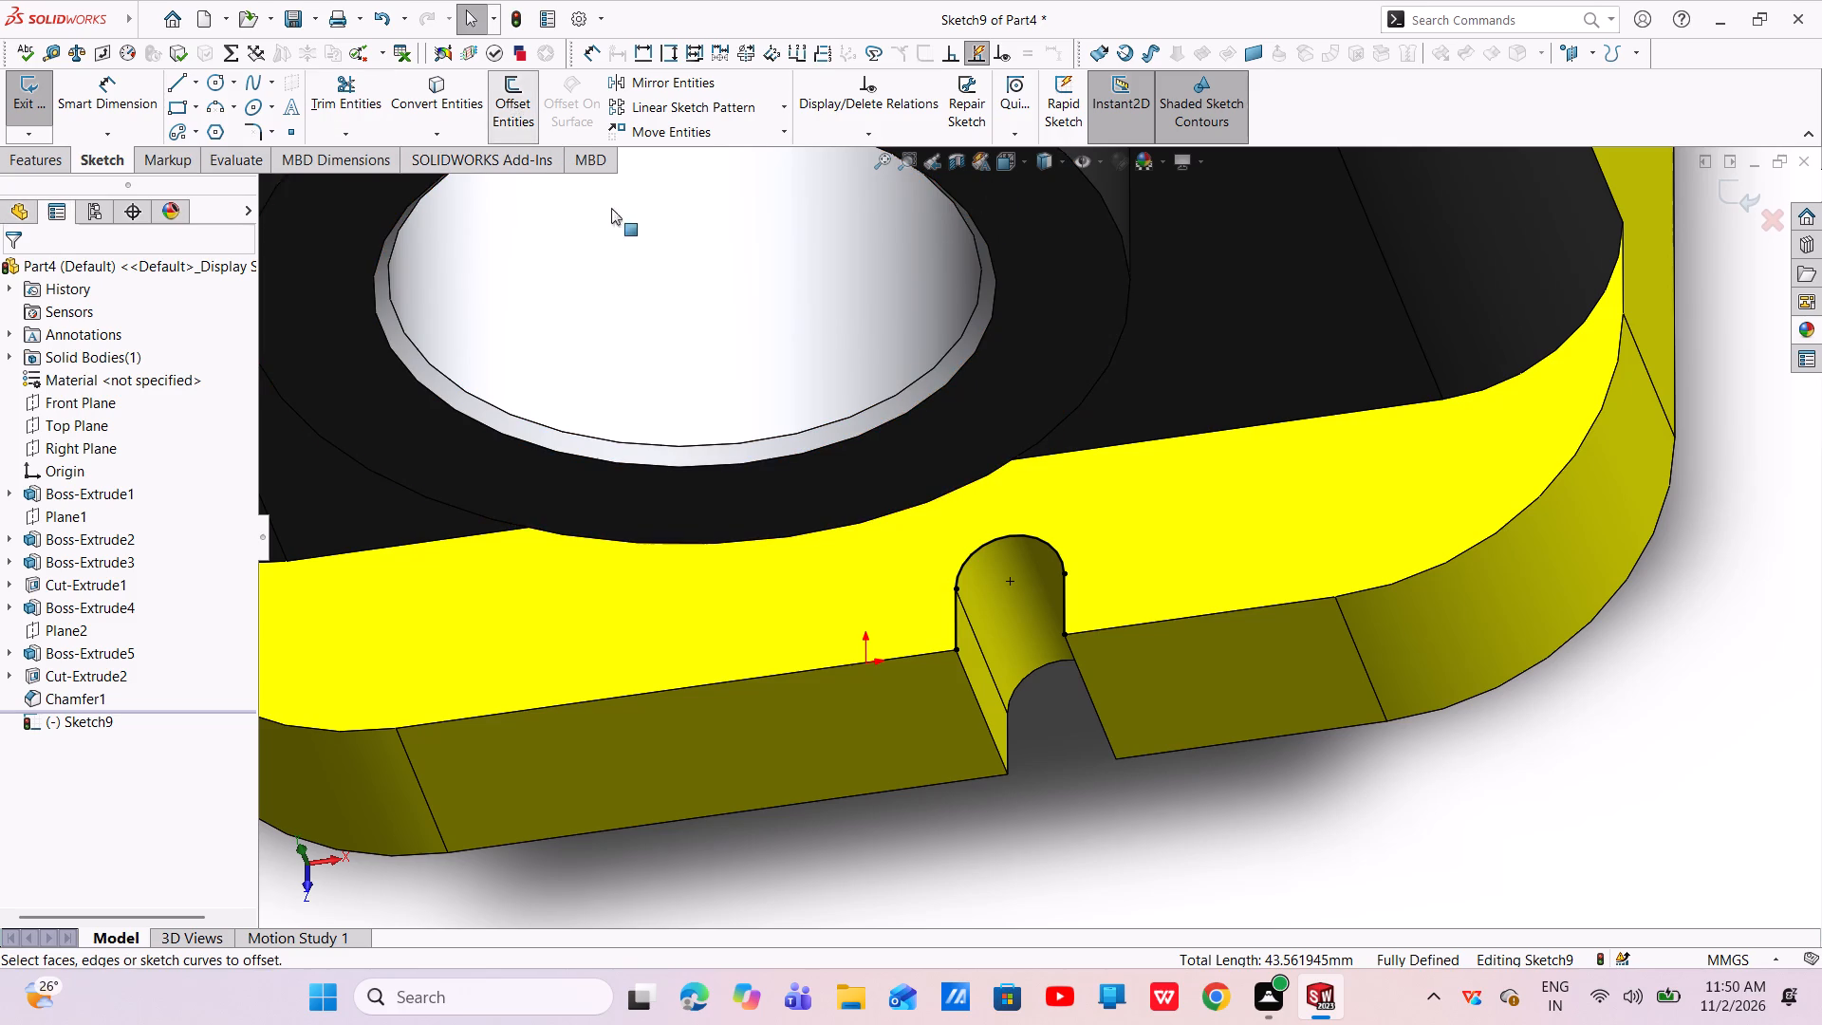
left_click(1062, 597)
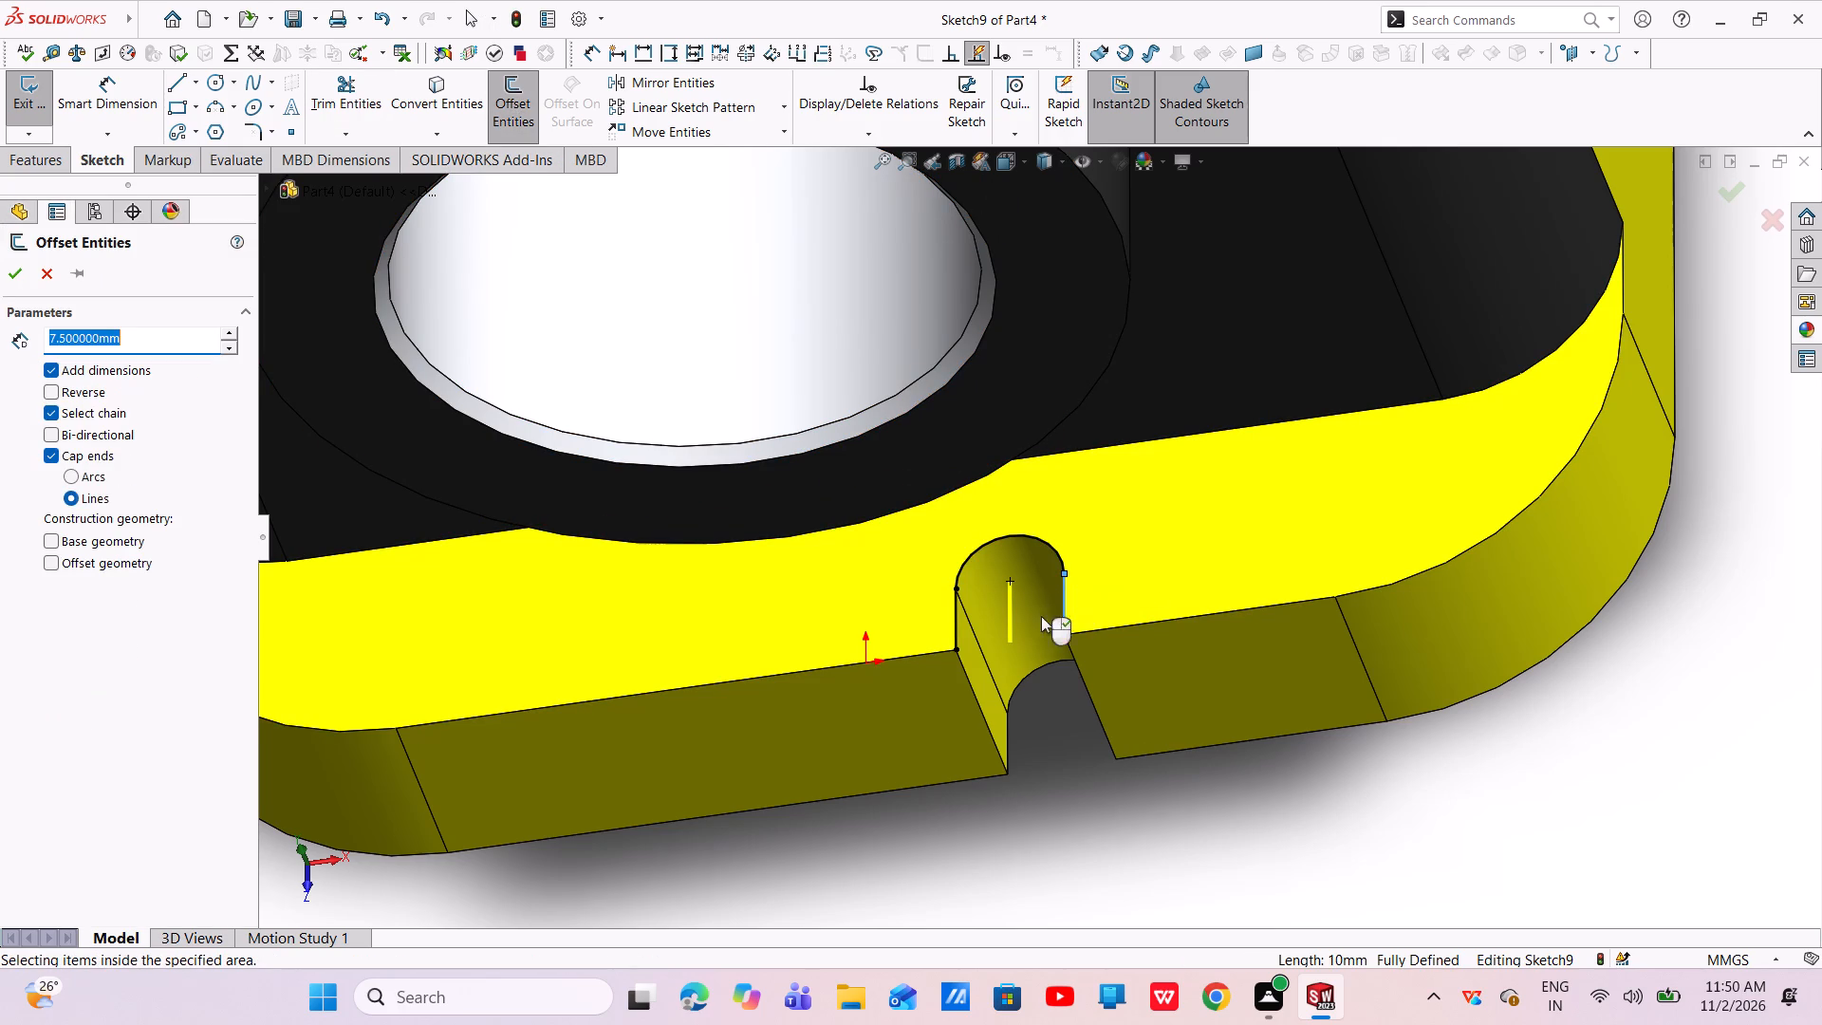
left_click(47, 390)
middle_click_drag(1085, 643, 1078, 581)
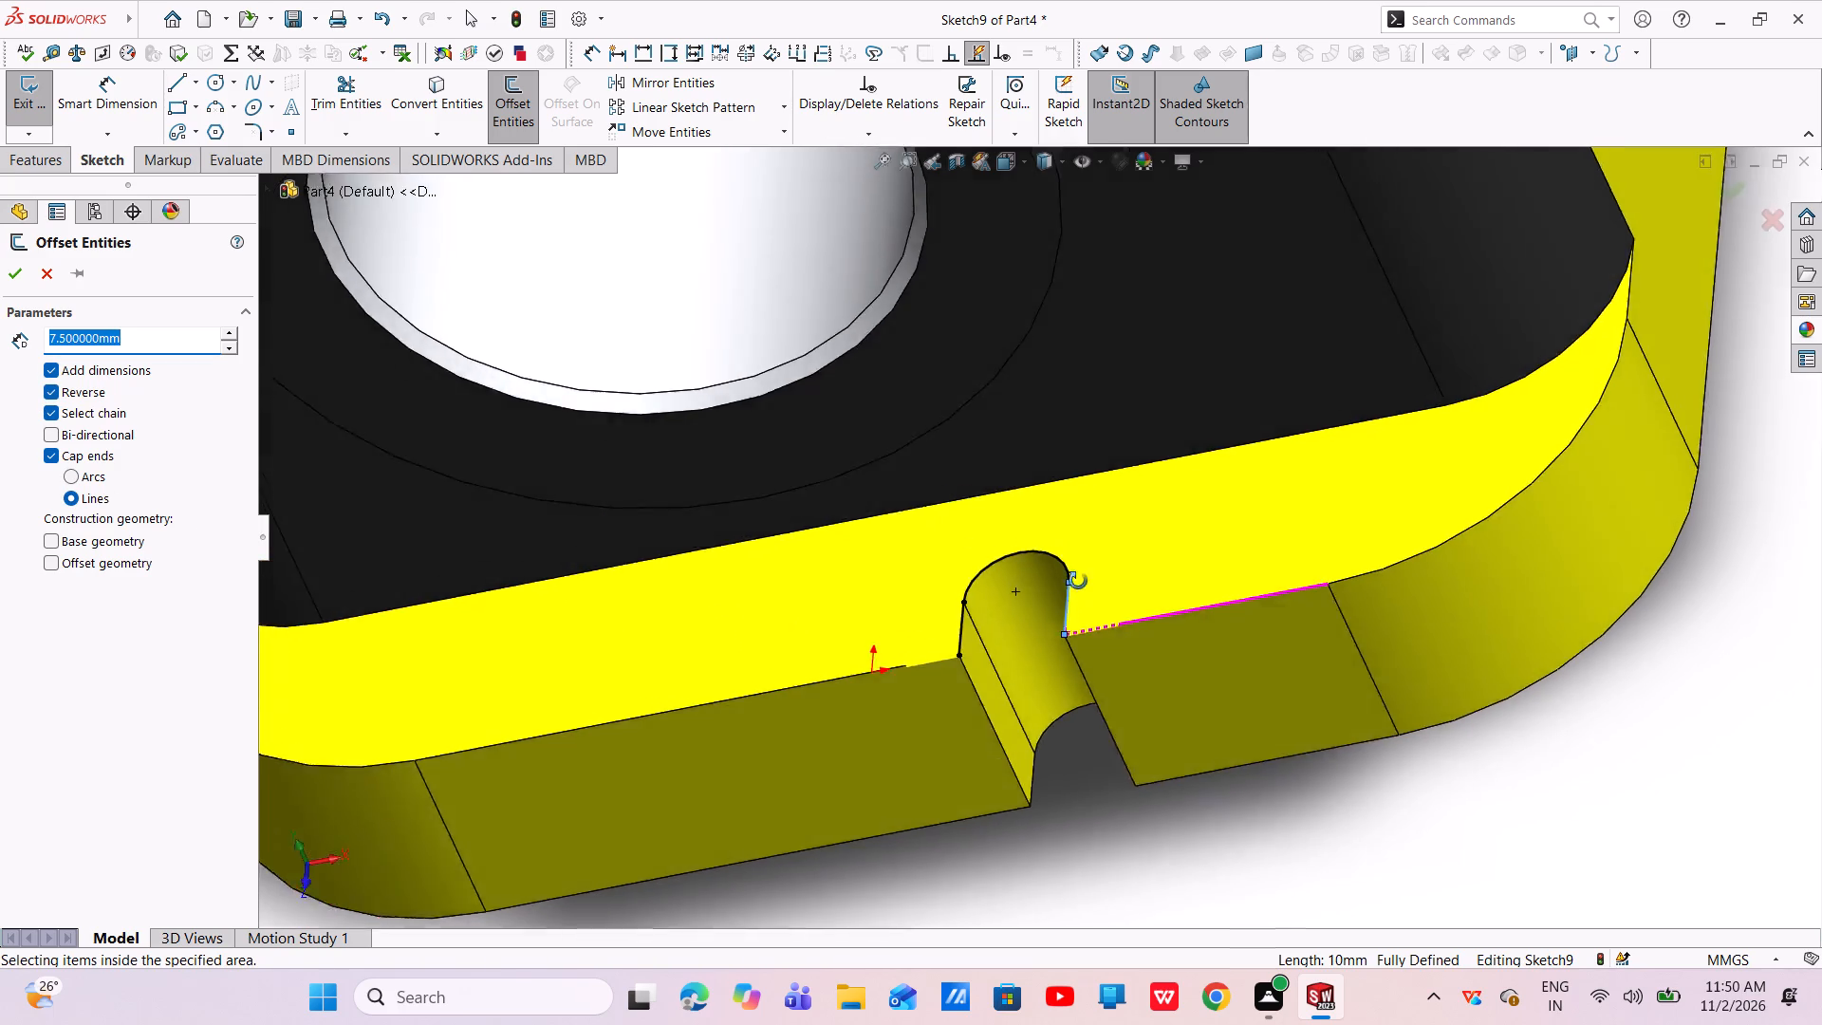
middle_click_drag(1078, 581, 1190, 684)
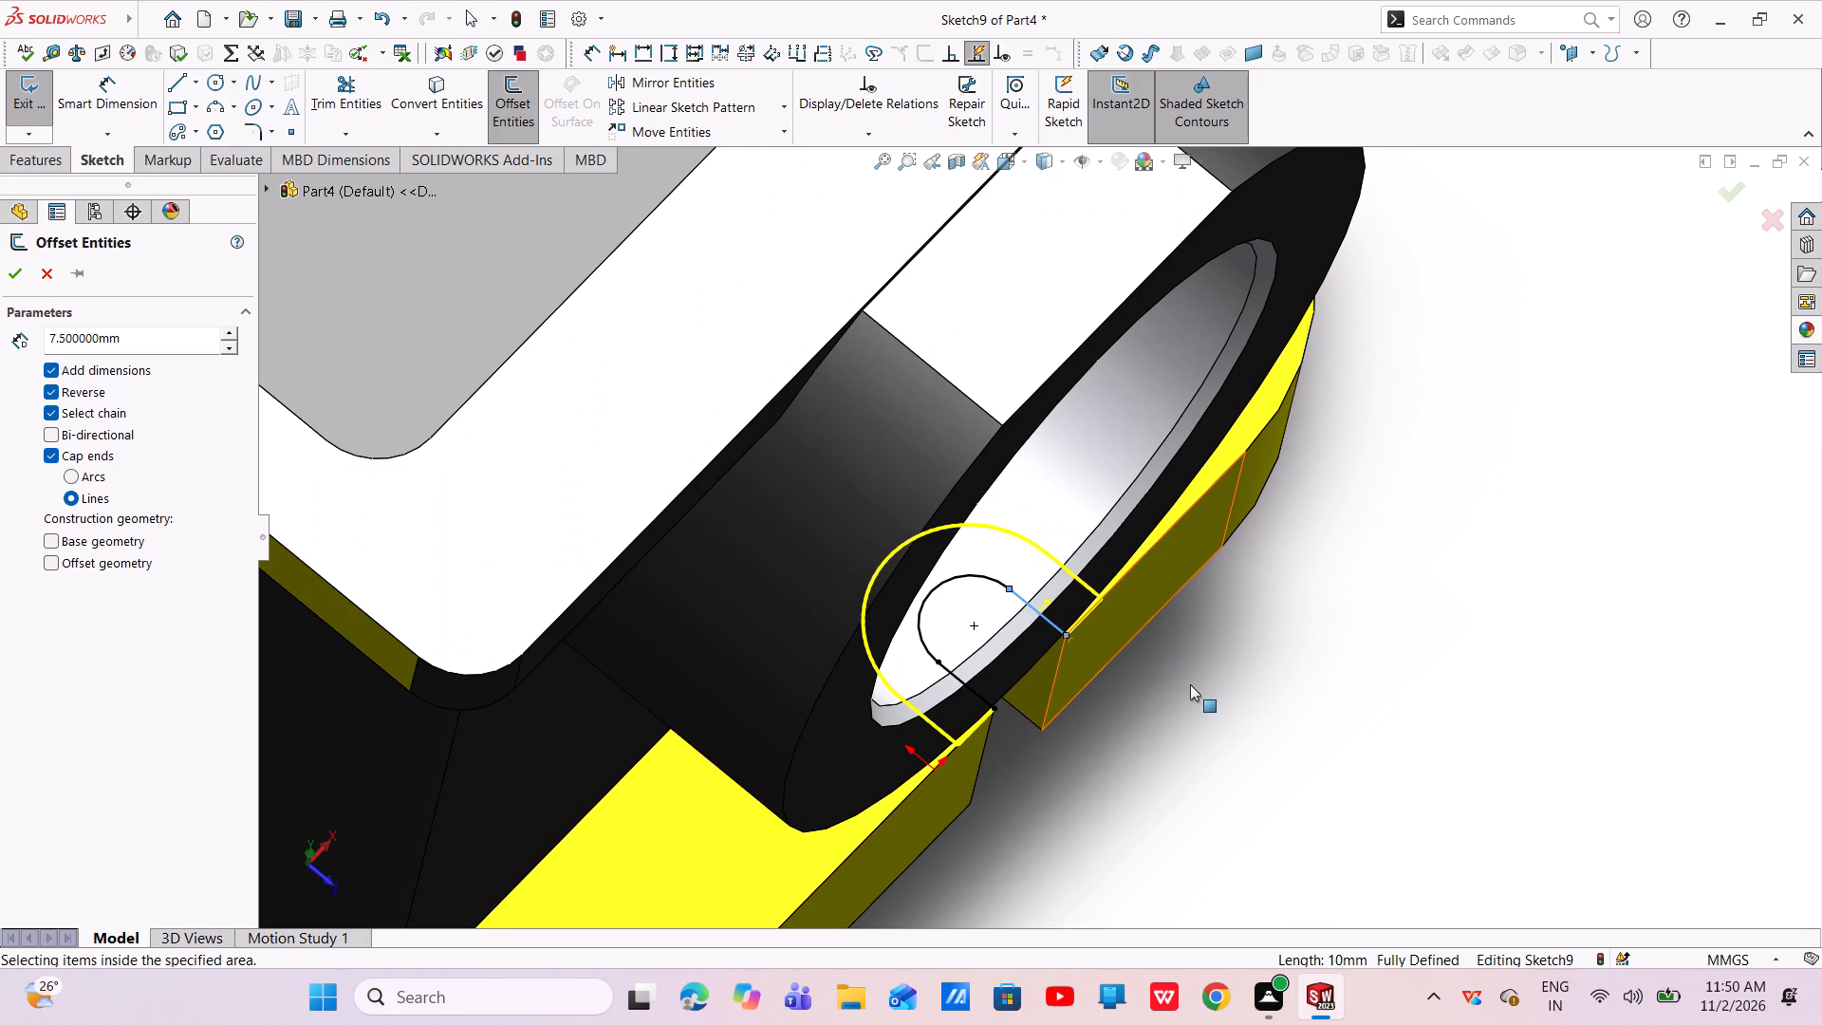
left_click(78, 477)
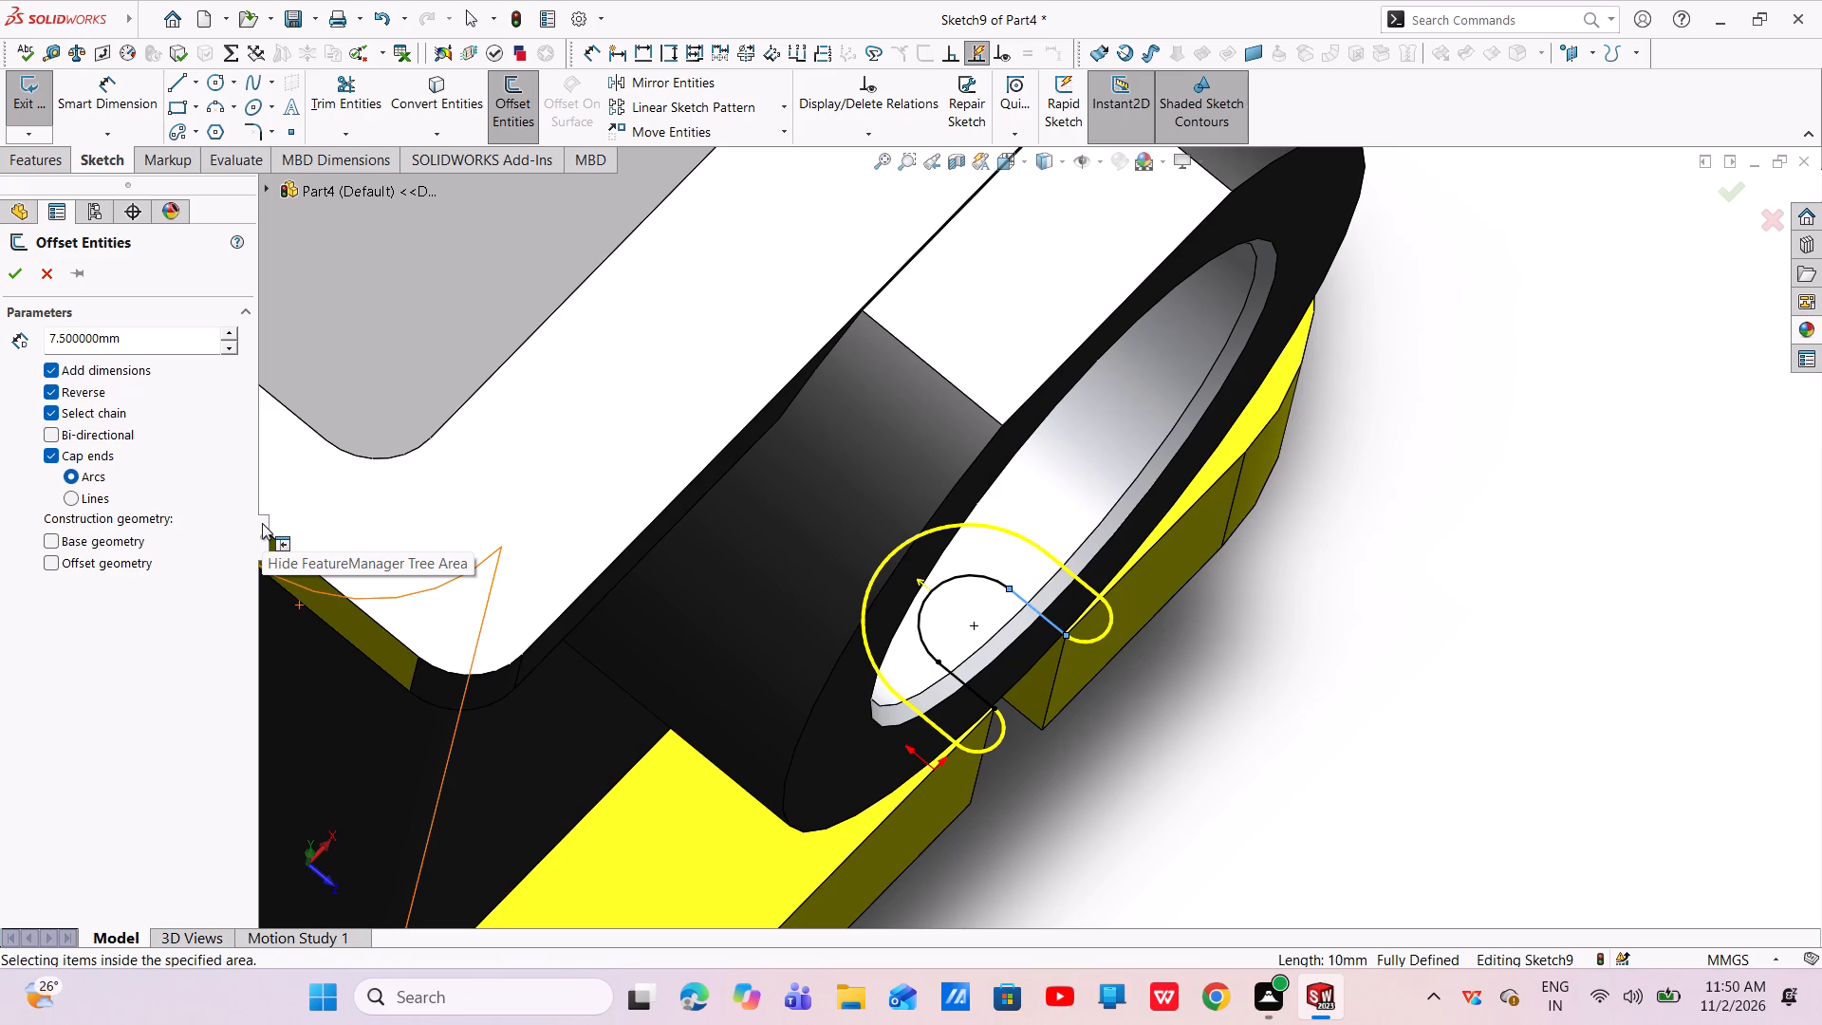
left_click(69, 498)
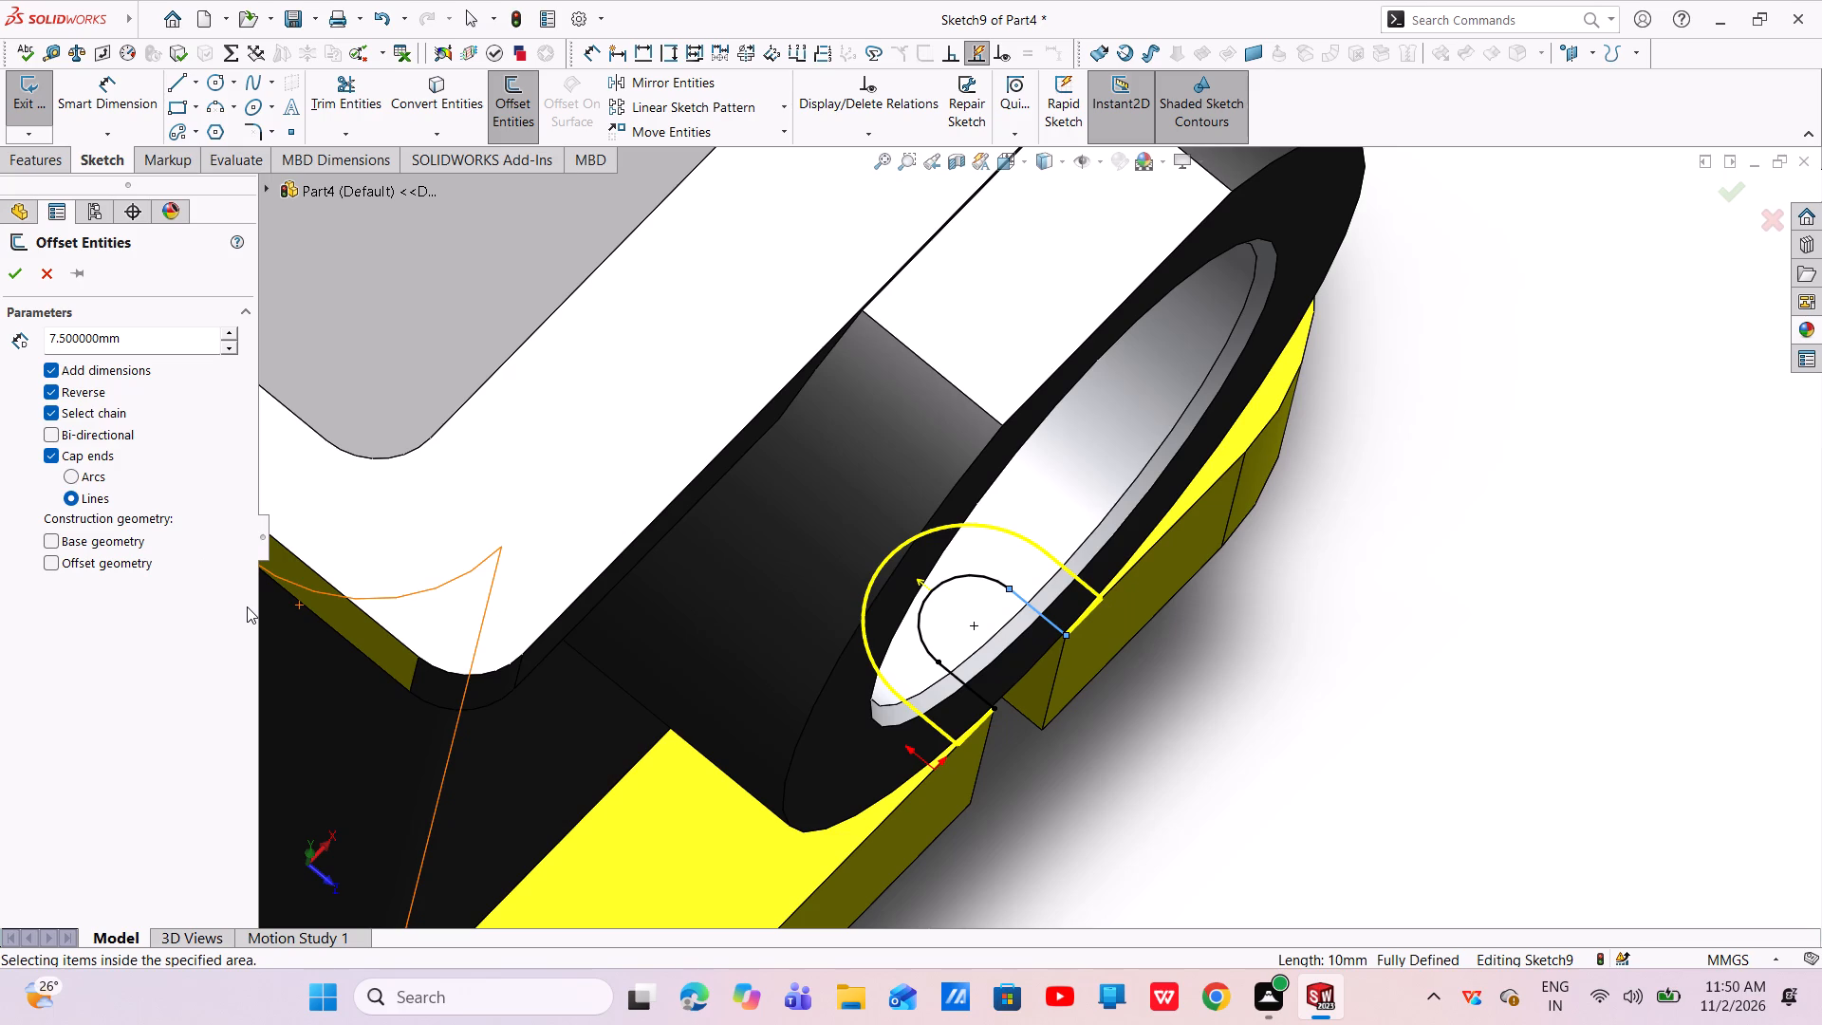
left_click(15, 277)
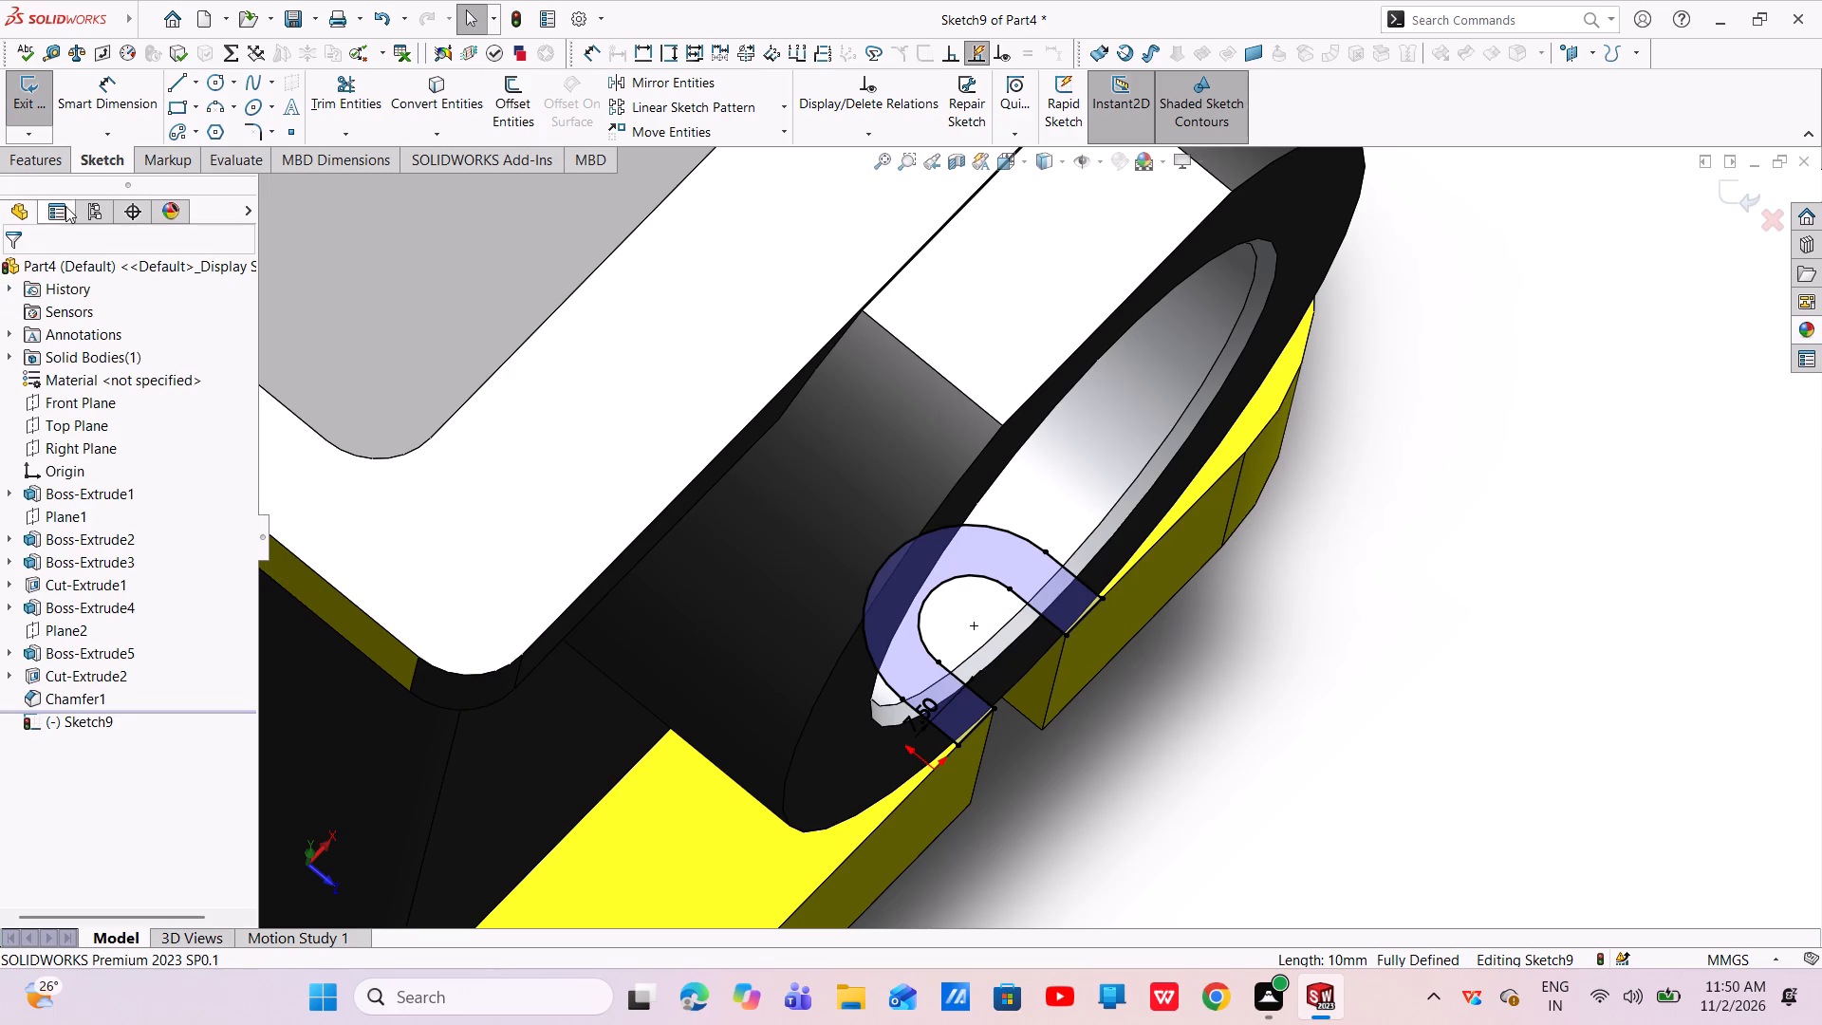
Extrude both U-shaped slot outlines upward from the plate's top face as a merged blind boss 2 mm deep.
left_click(60, 163)
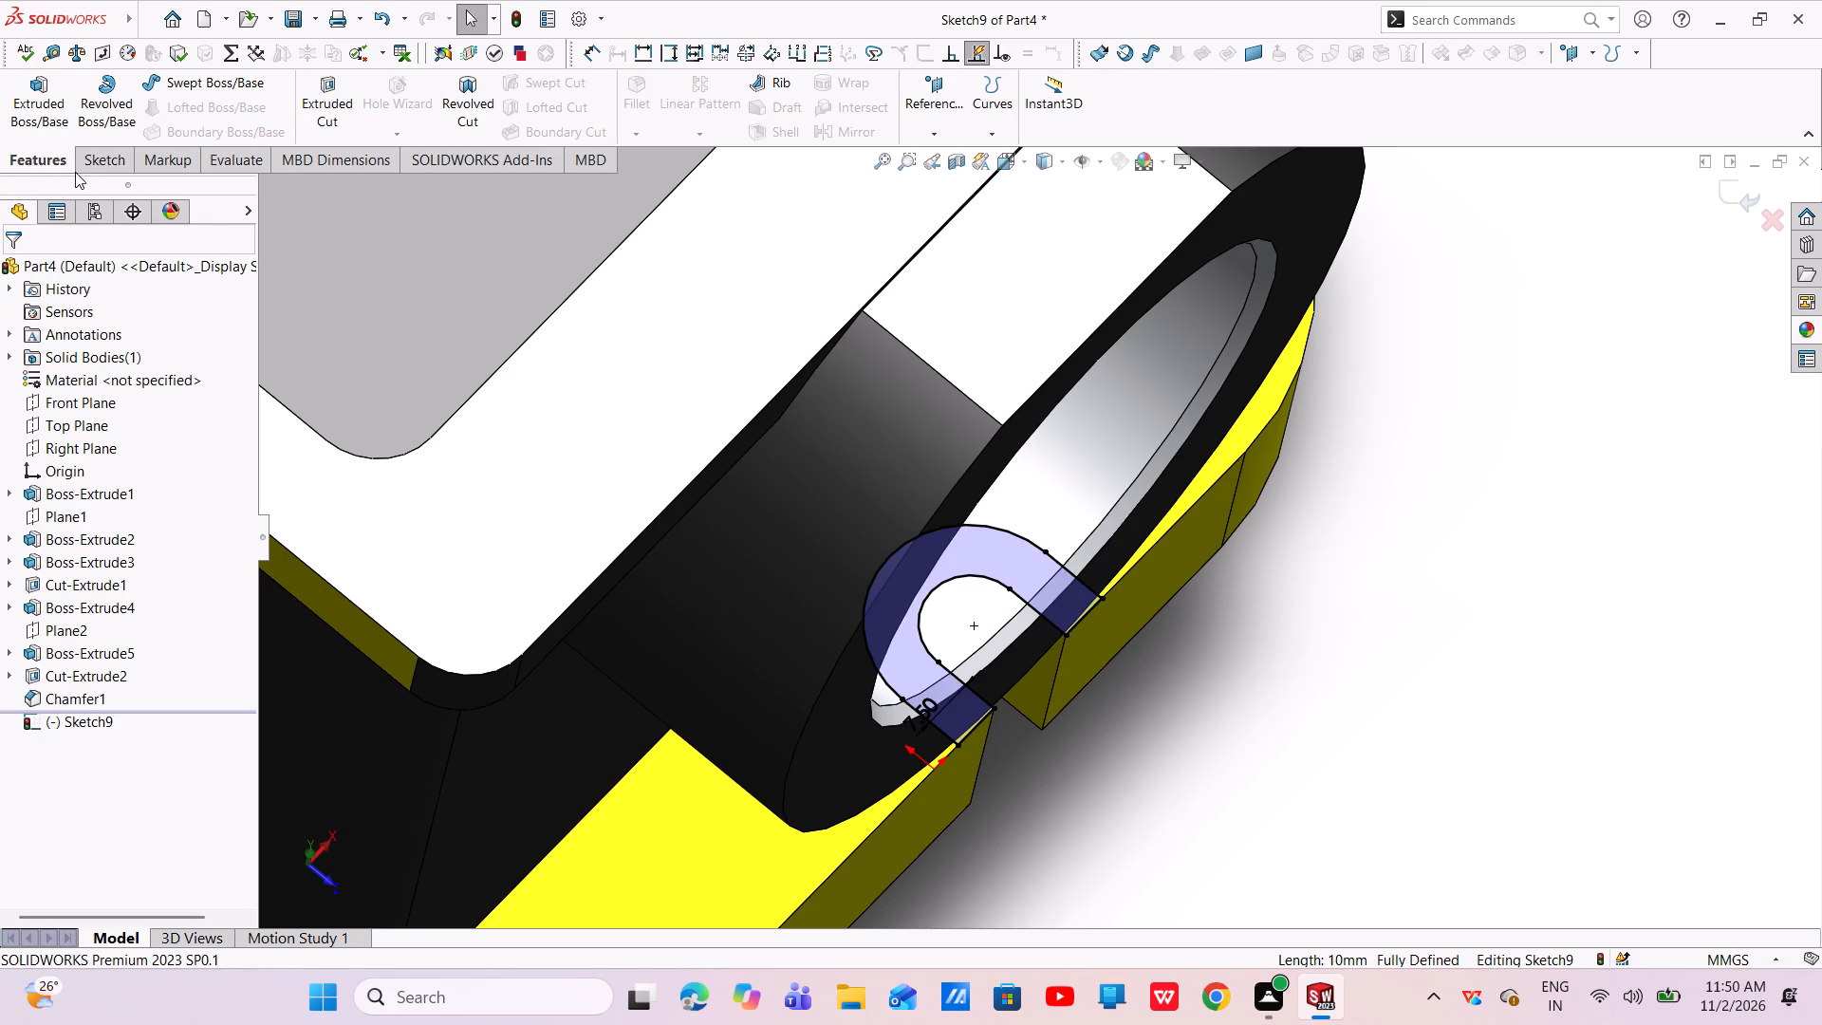
left_click(48, 103)
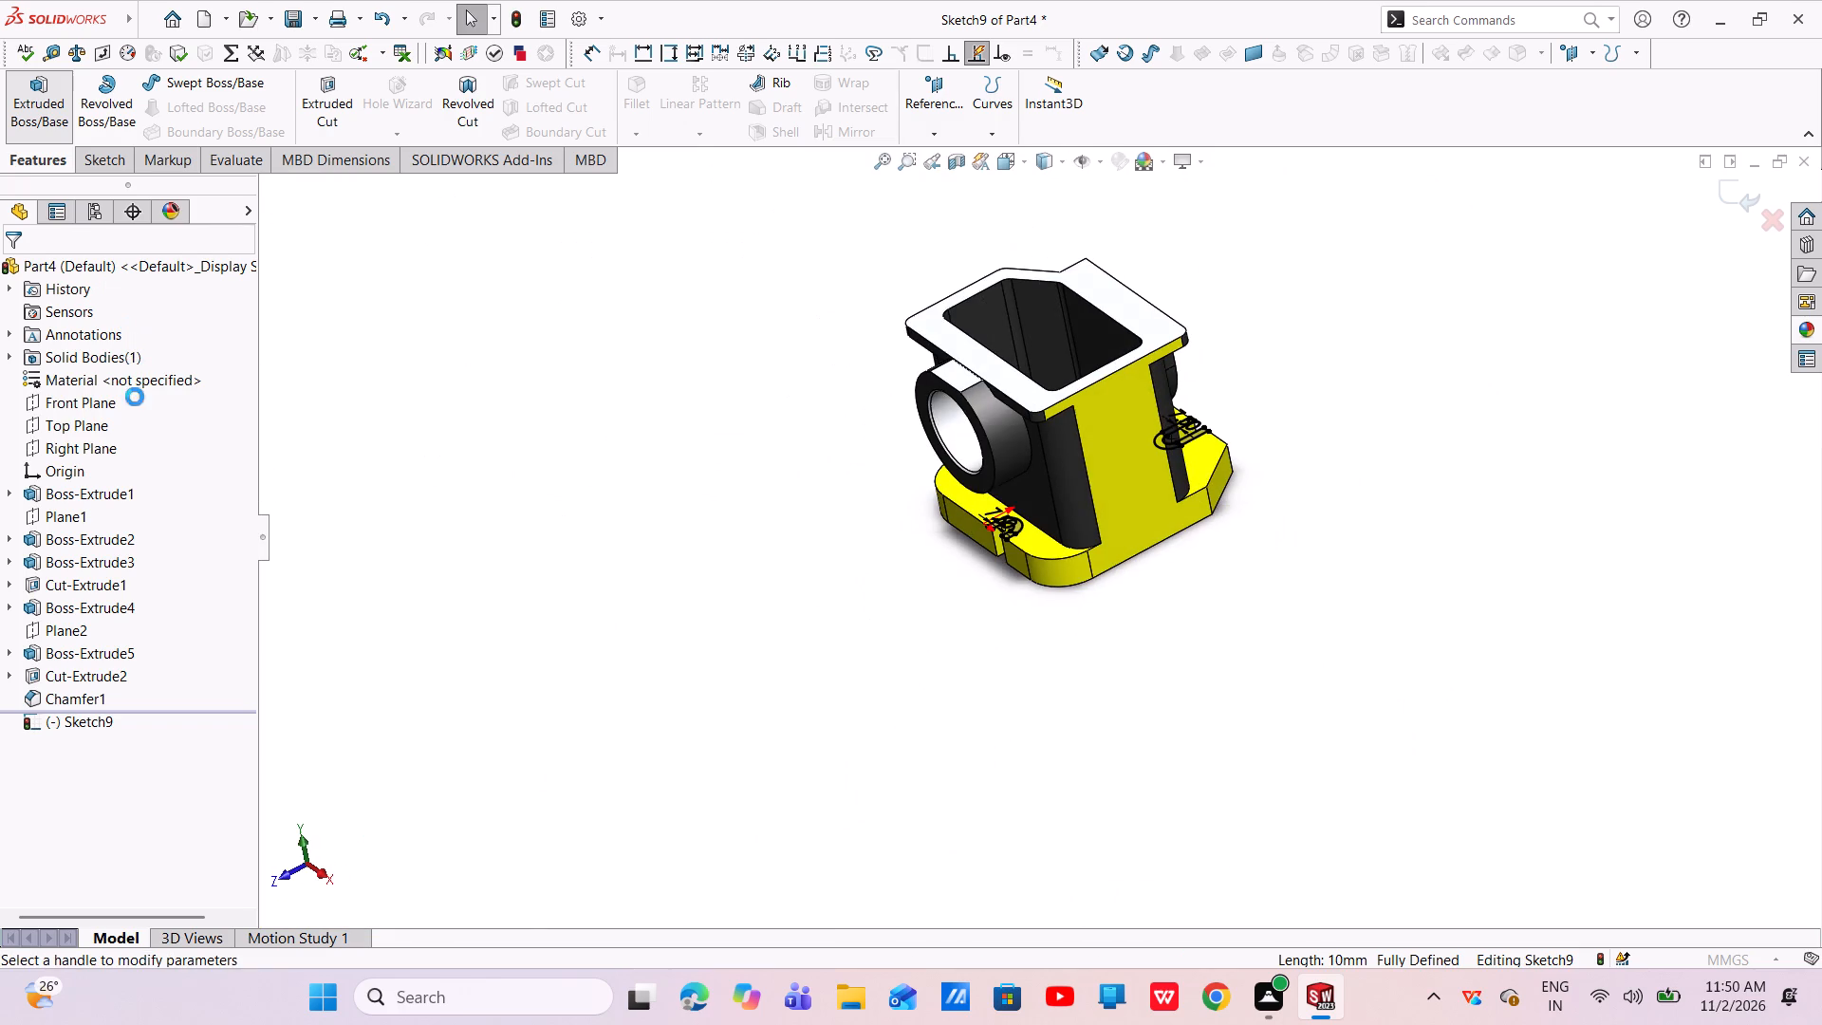
left_click(163, 407)
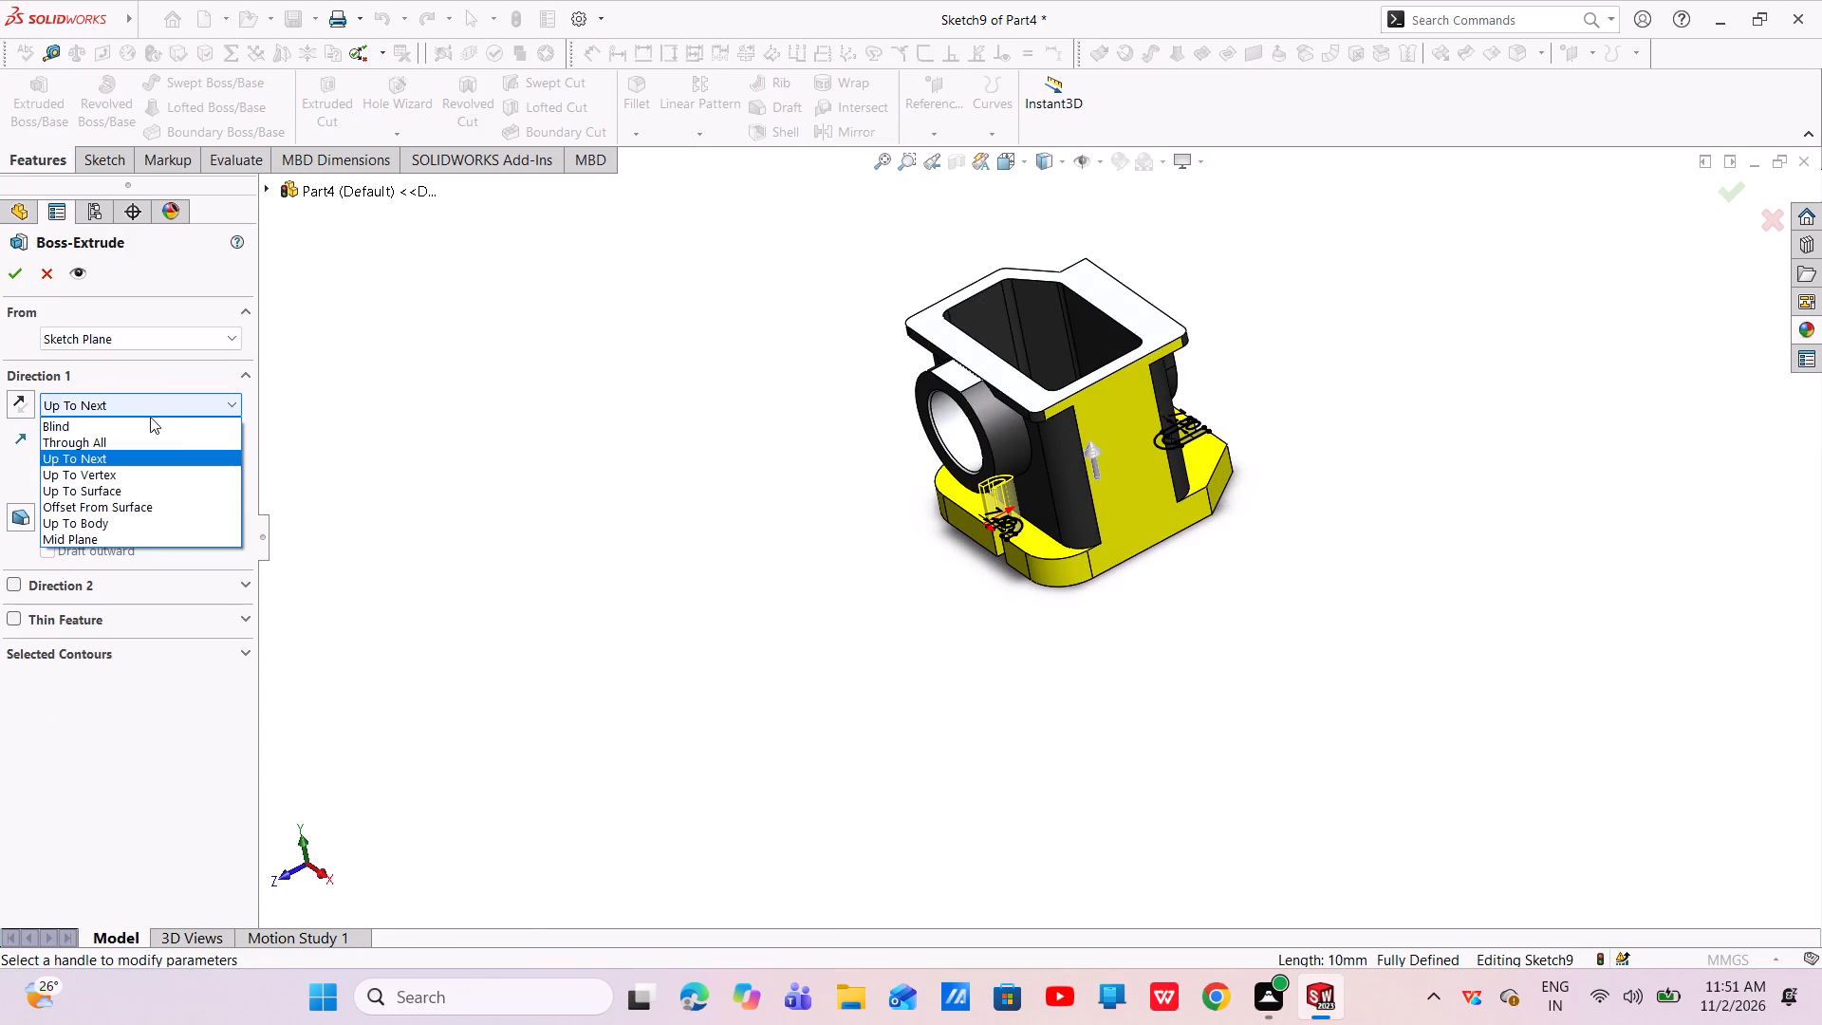
left_click(145, 420)
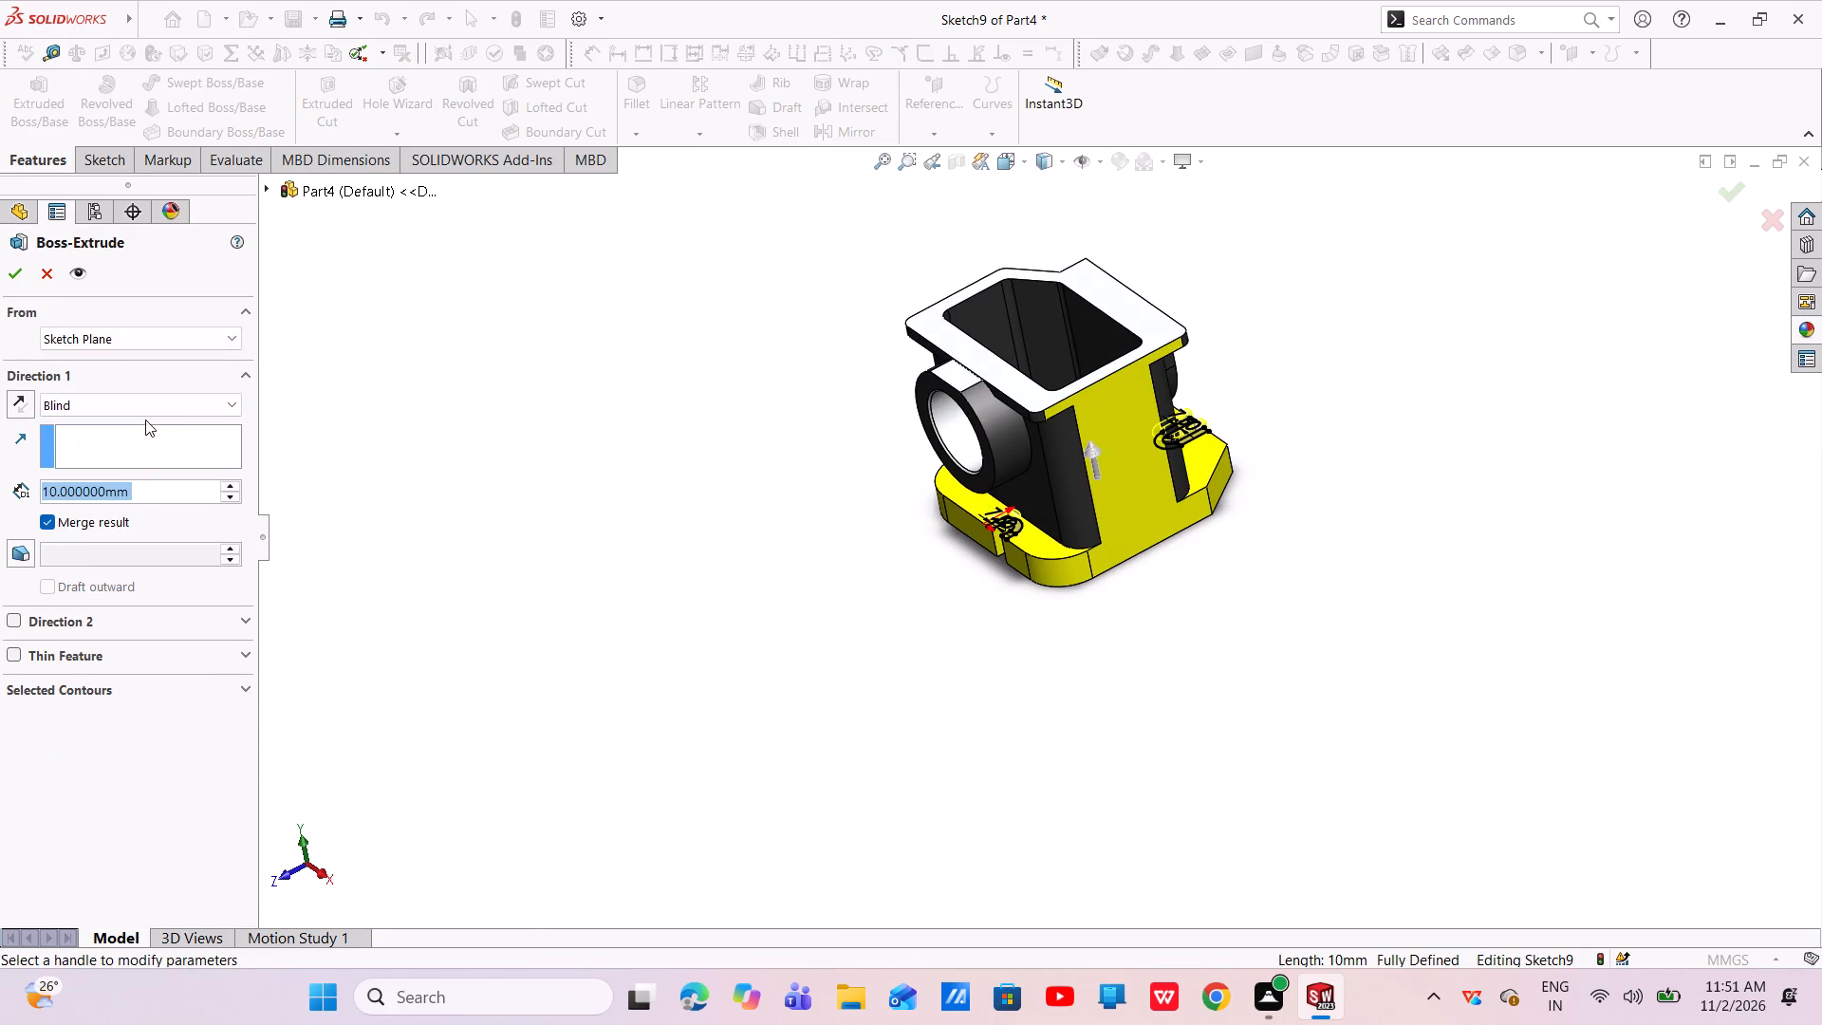
left_click(158, 400)
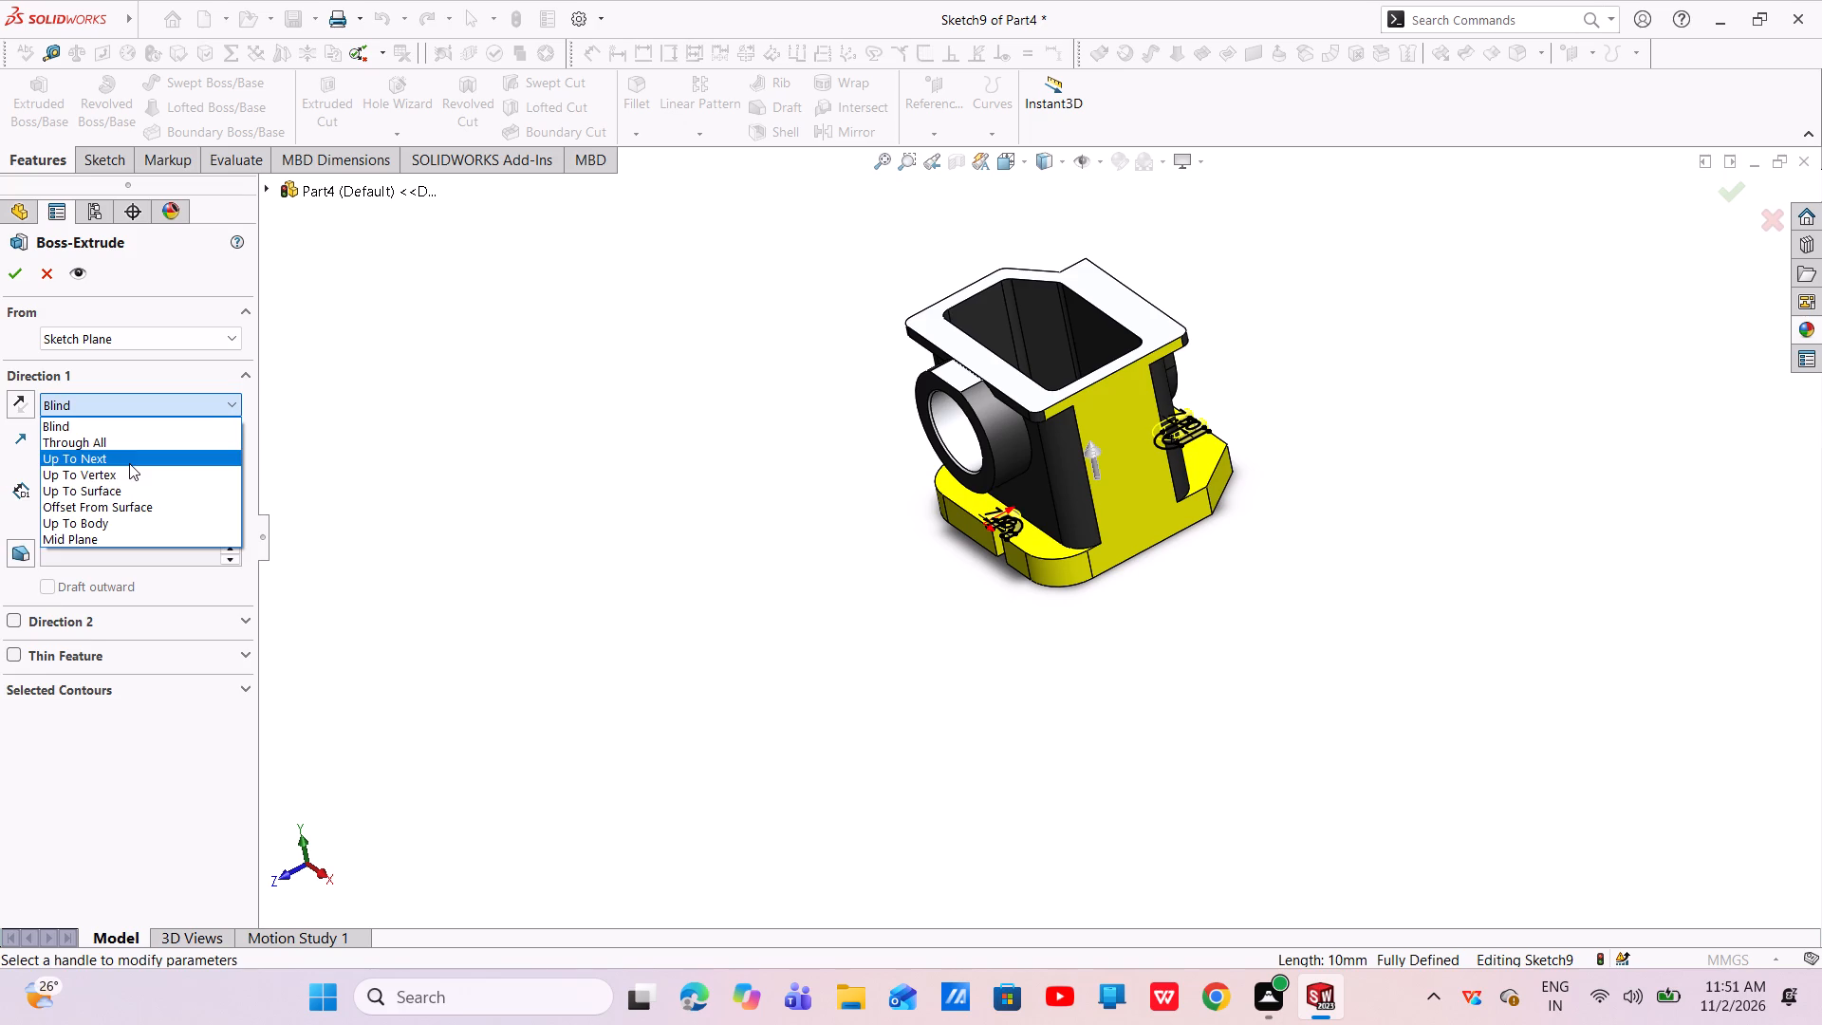
left_click(129, 463)
left_click(17, 402)
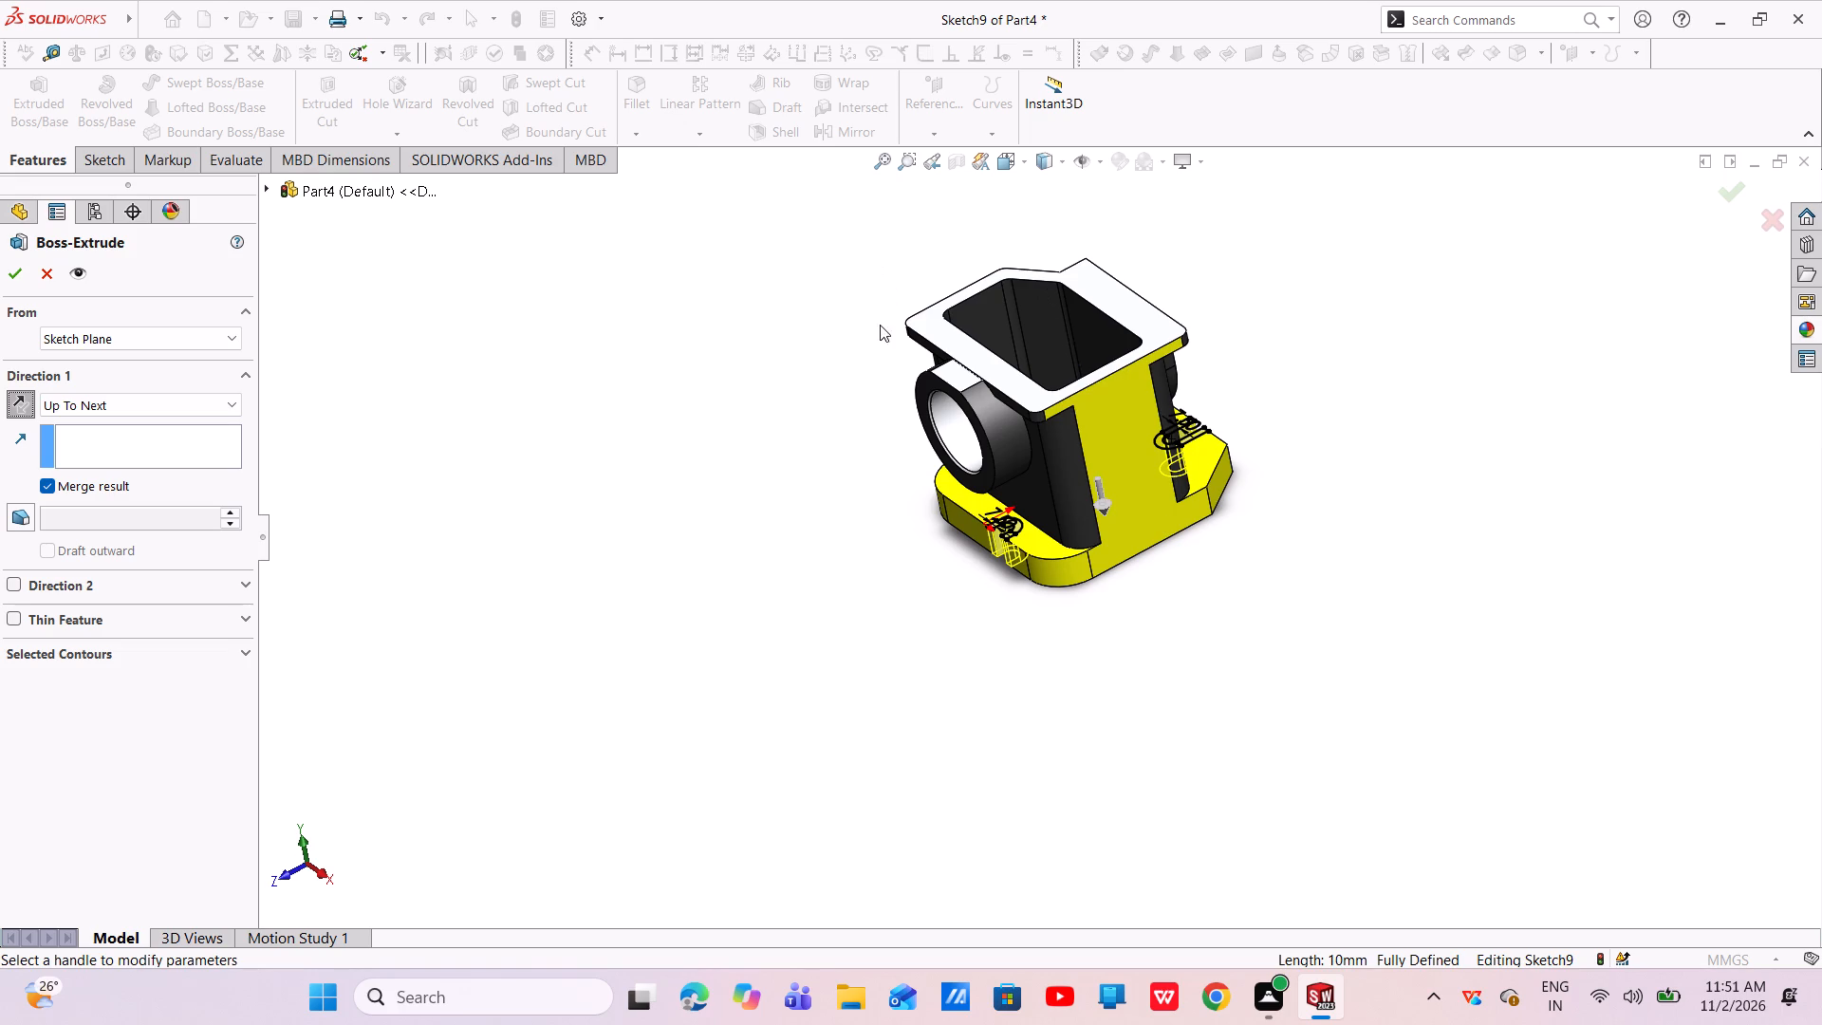
scroll(301, 423, "down", 4)
left_click(26, 402)
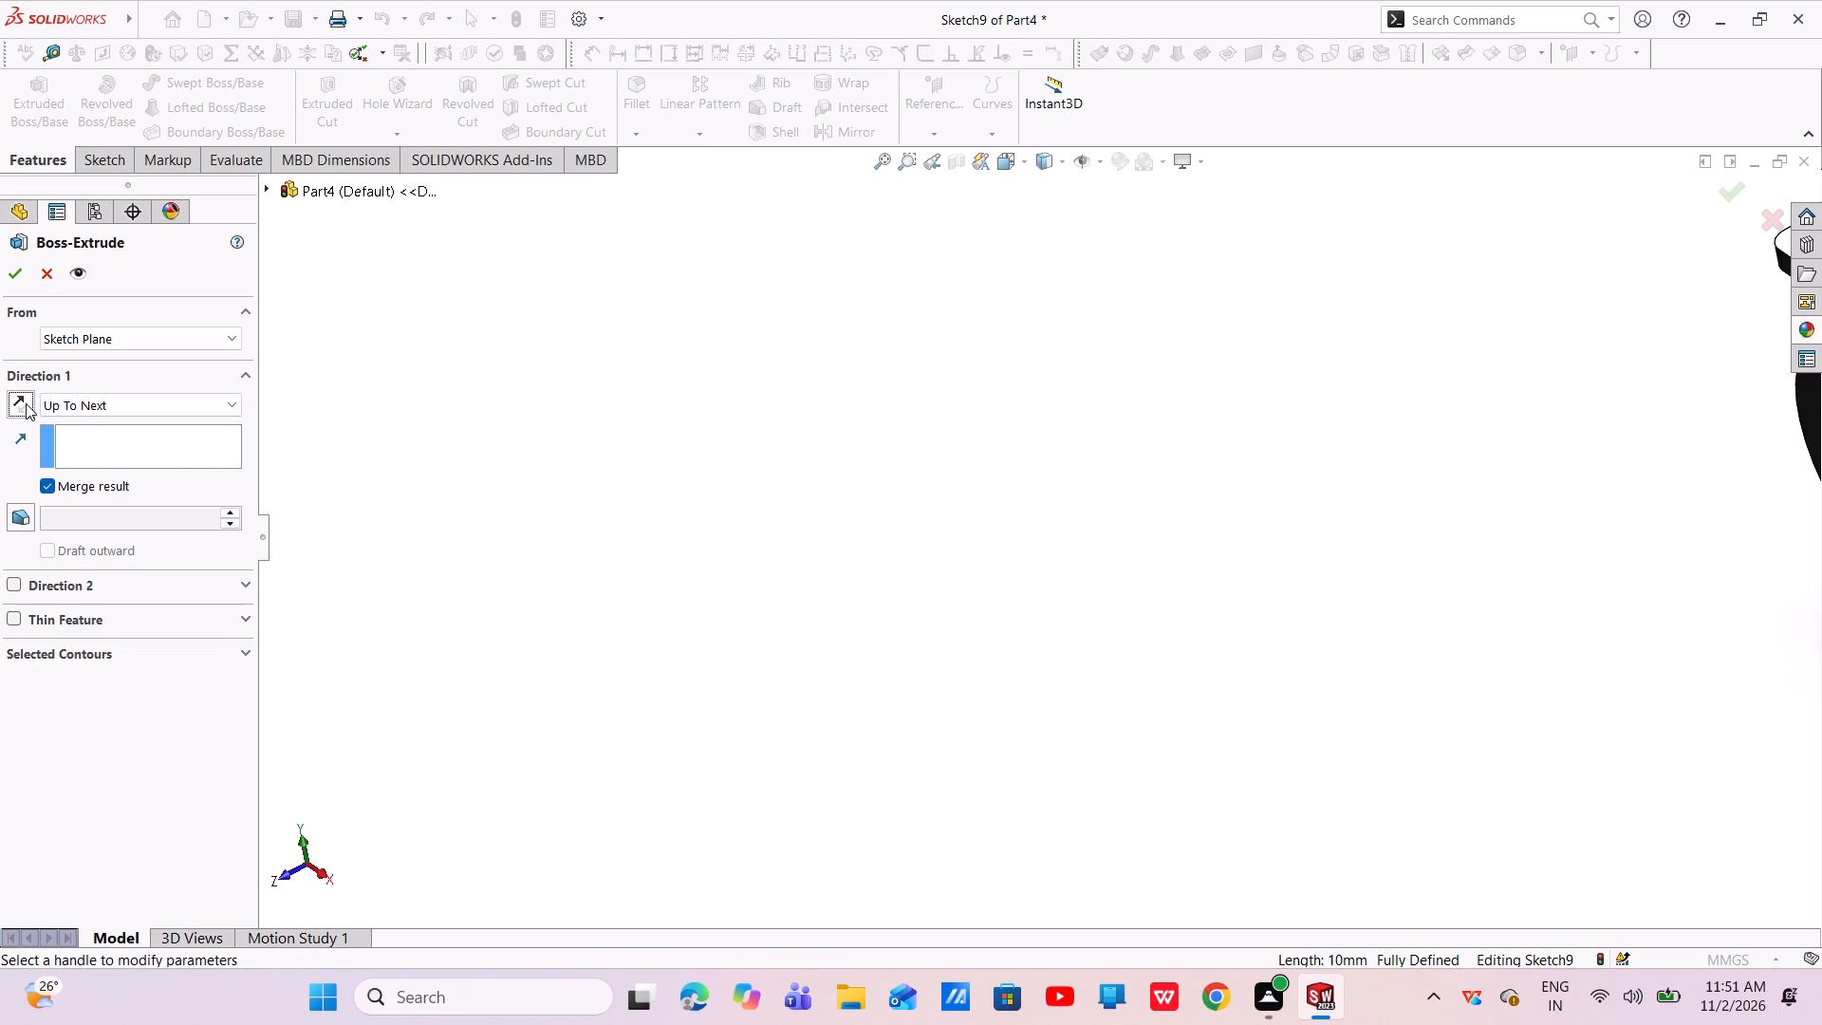
left_click(86, 405)
left_click(94, 419)
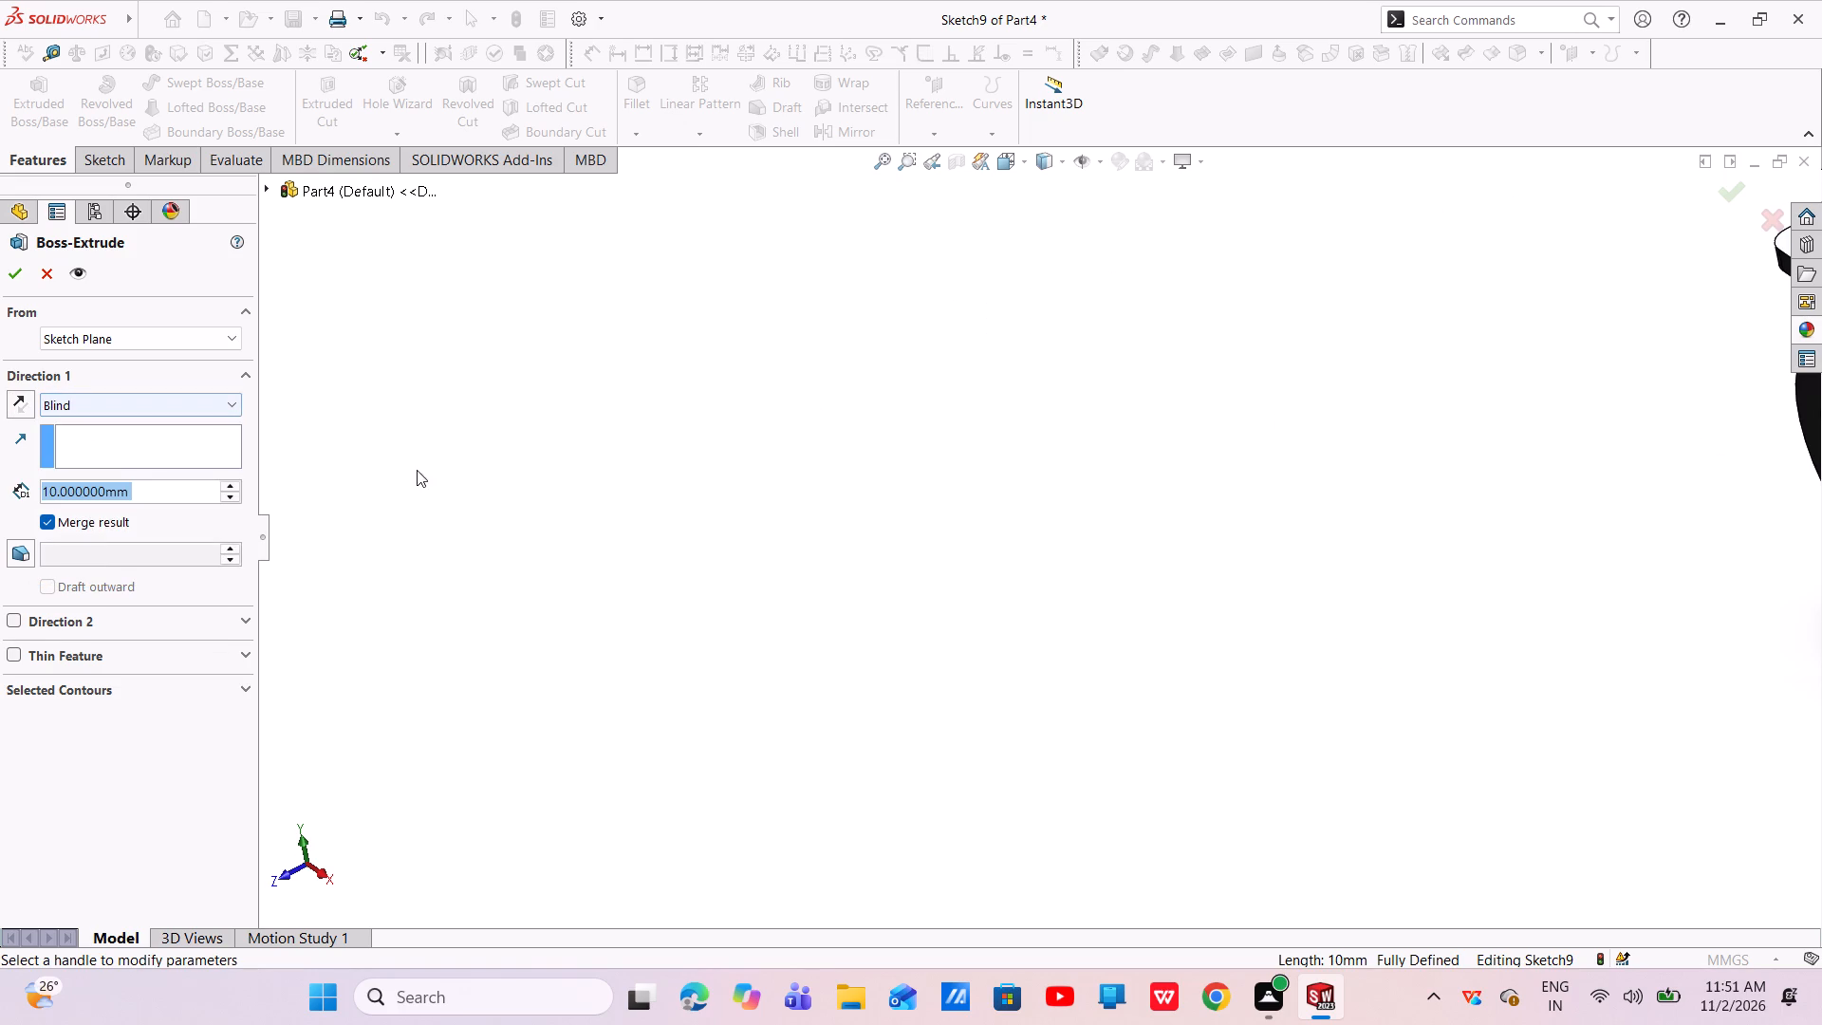
scroll(671, 461, "up", 6)
scroll(1583, 535, "down", 2)
scroll(1572, 535, "up", 2)
scroll(1558, 535, "down", 3)
scroll(786, 609, "down", 5)
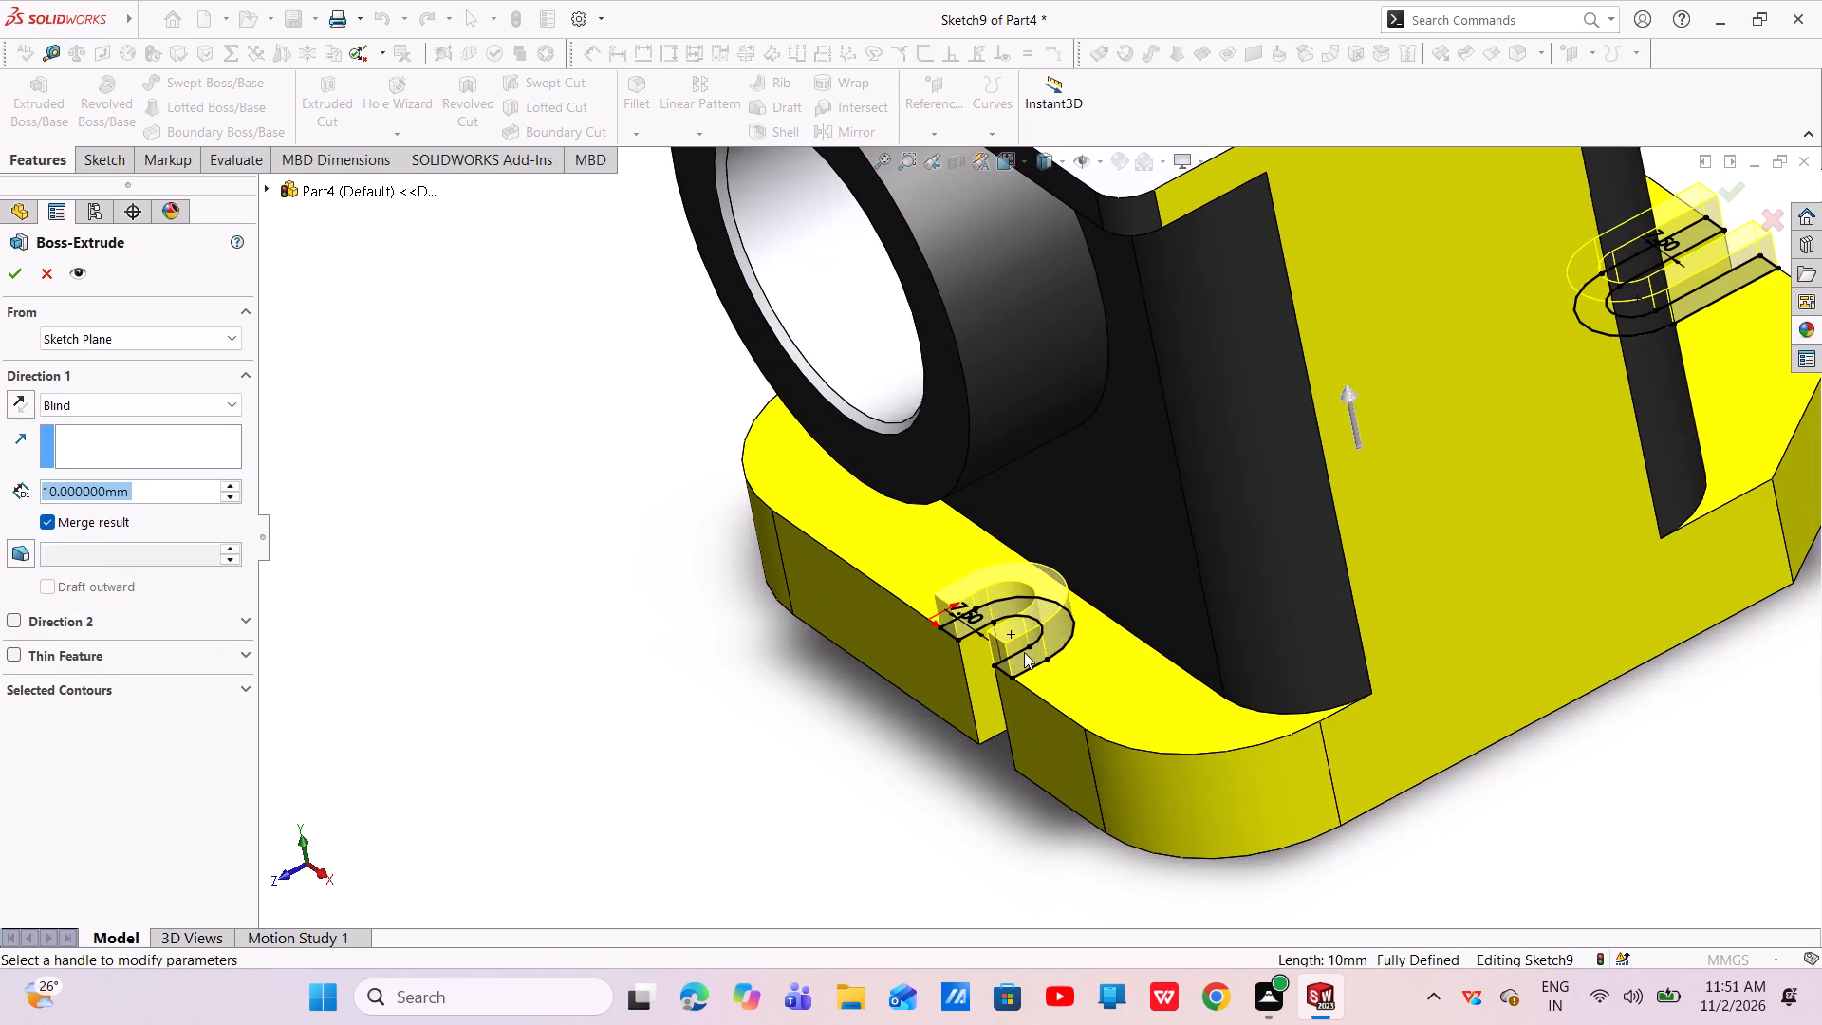
scroll(1144, 647, "down", 3)
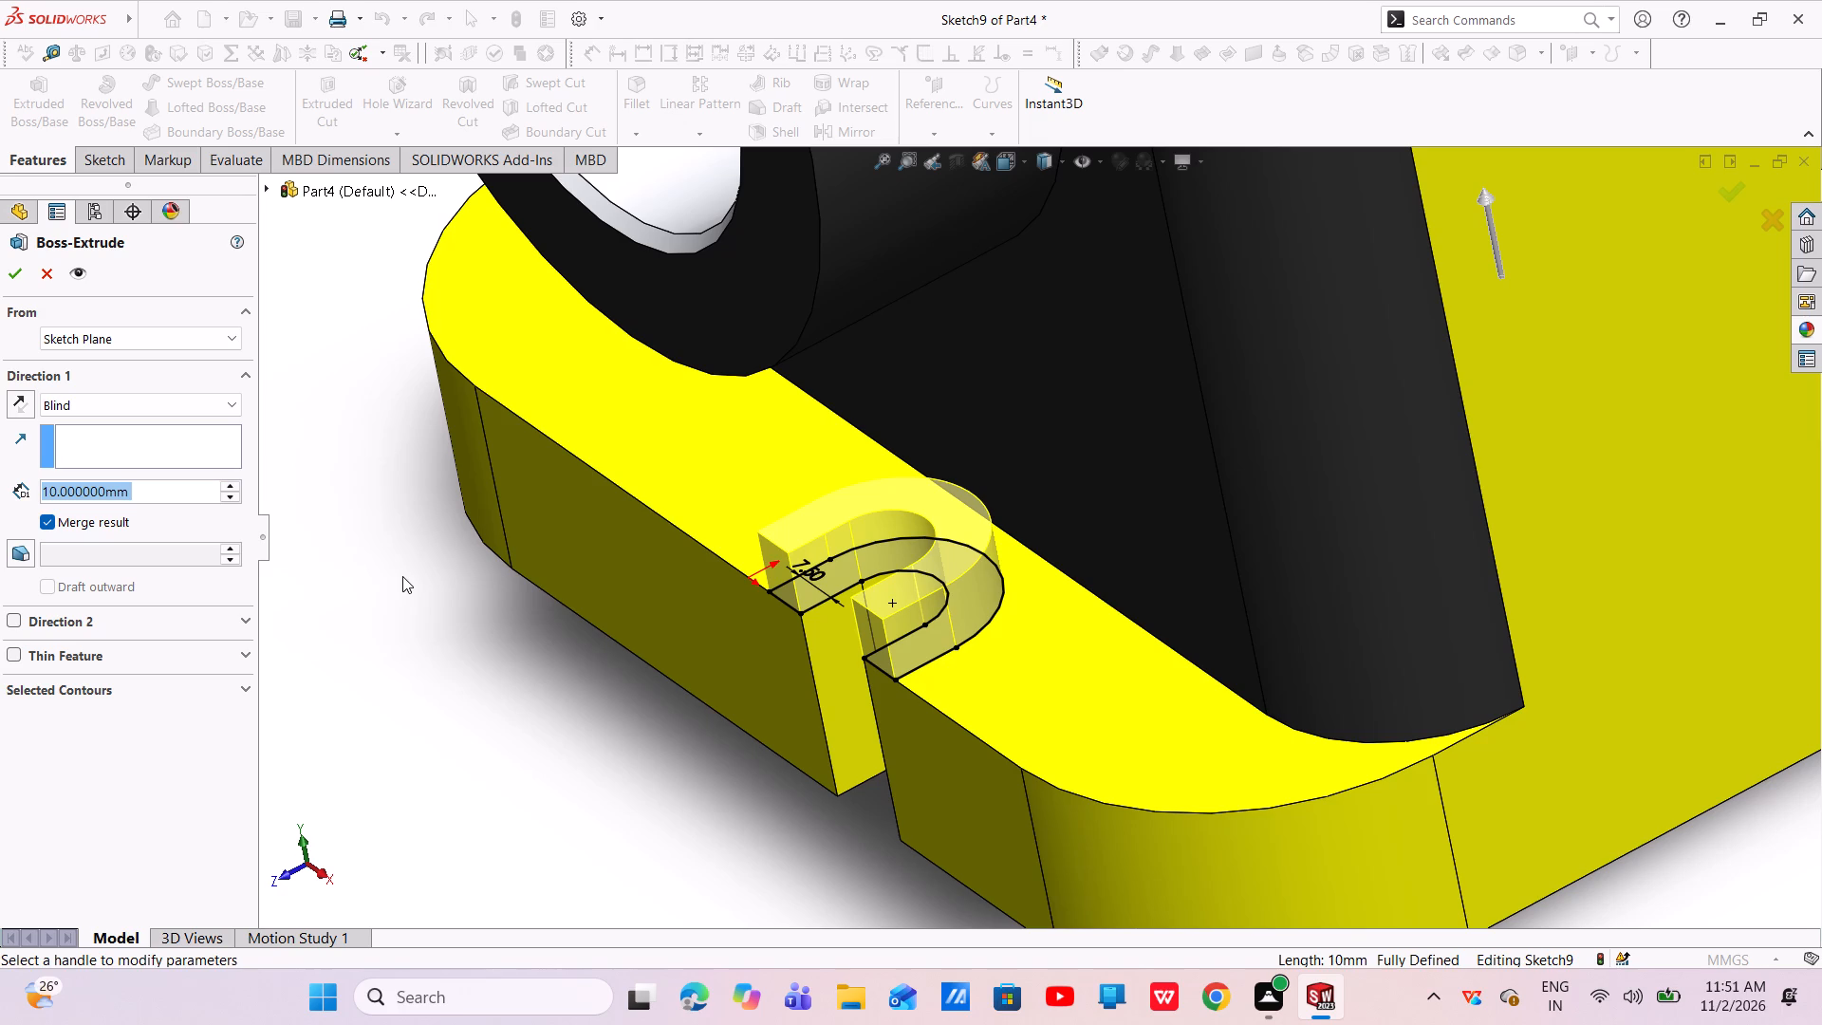
key("BackSpace")
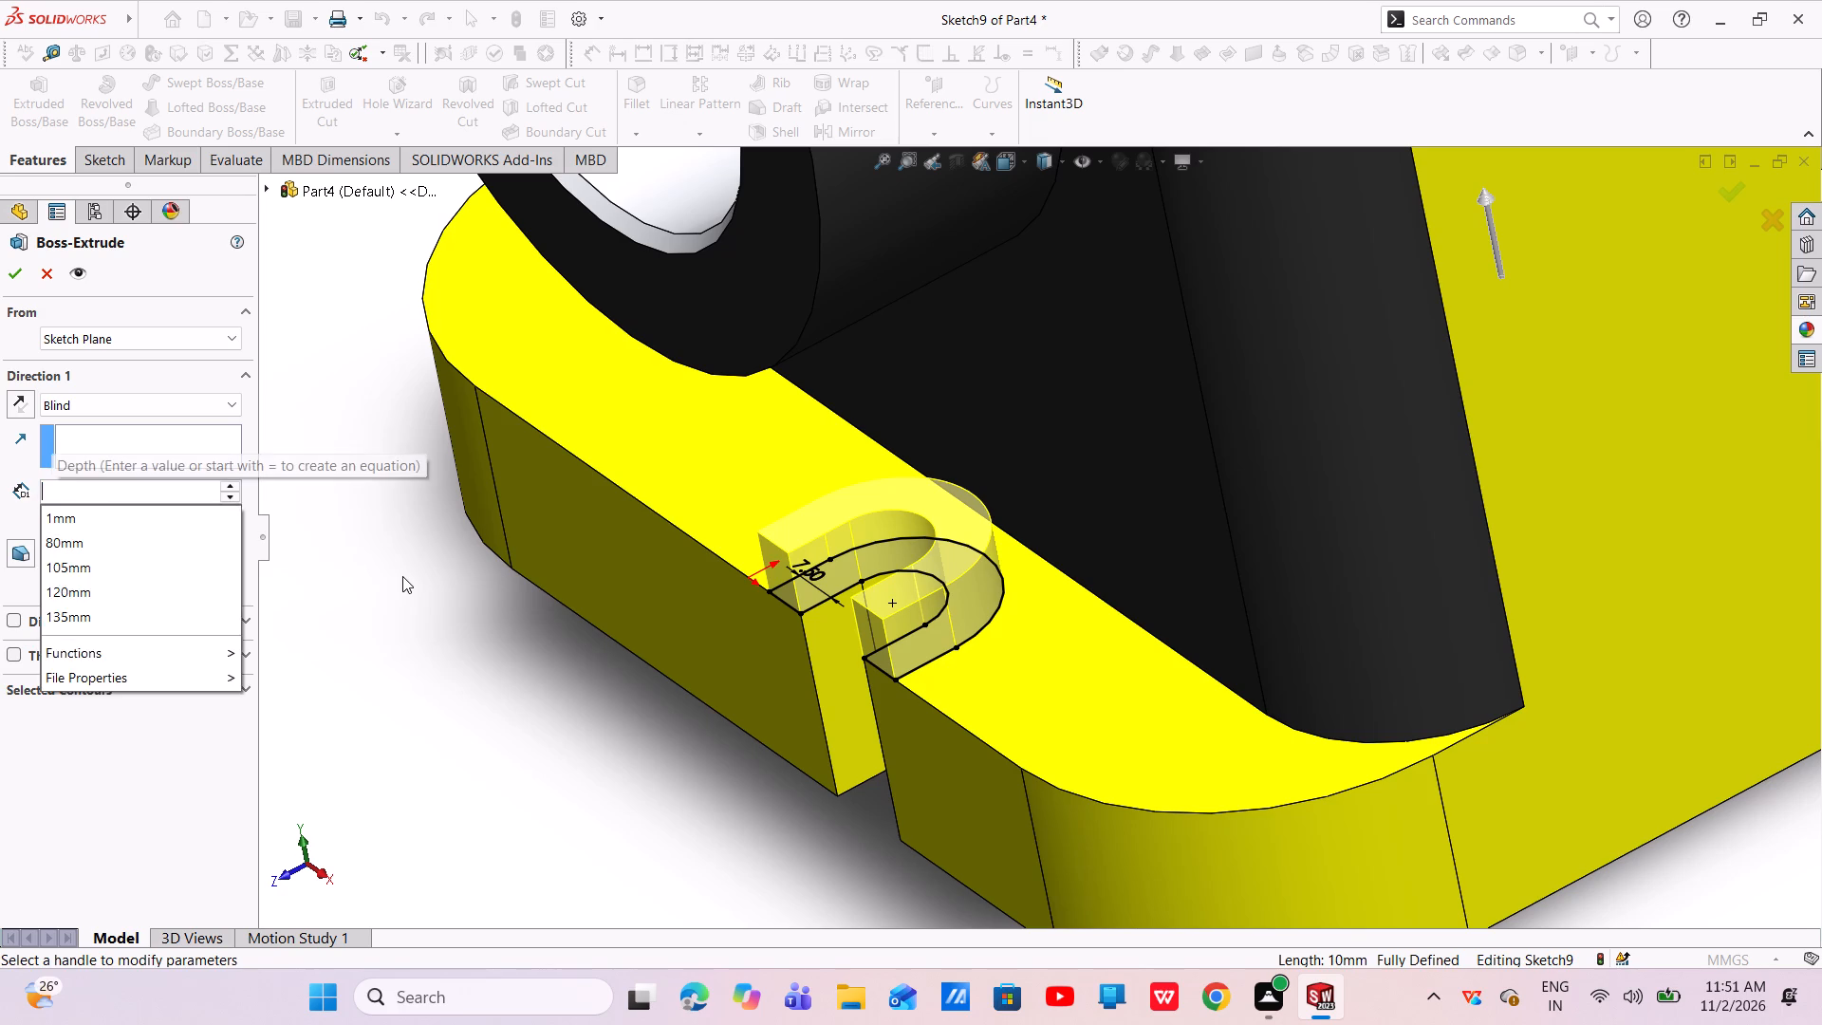
key("2")
key("Return")
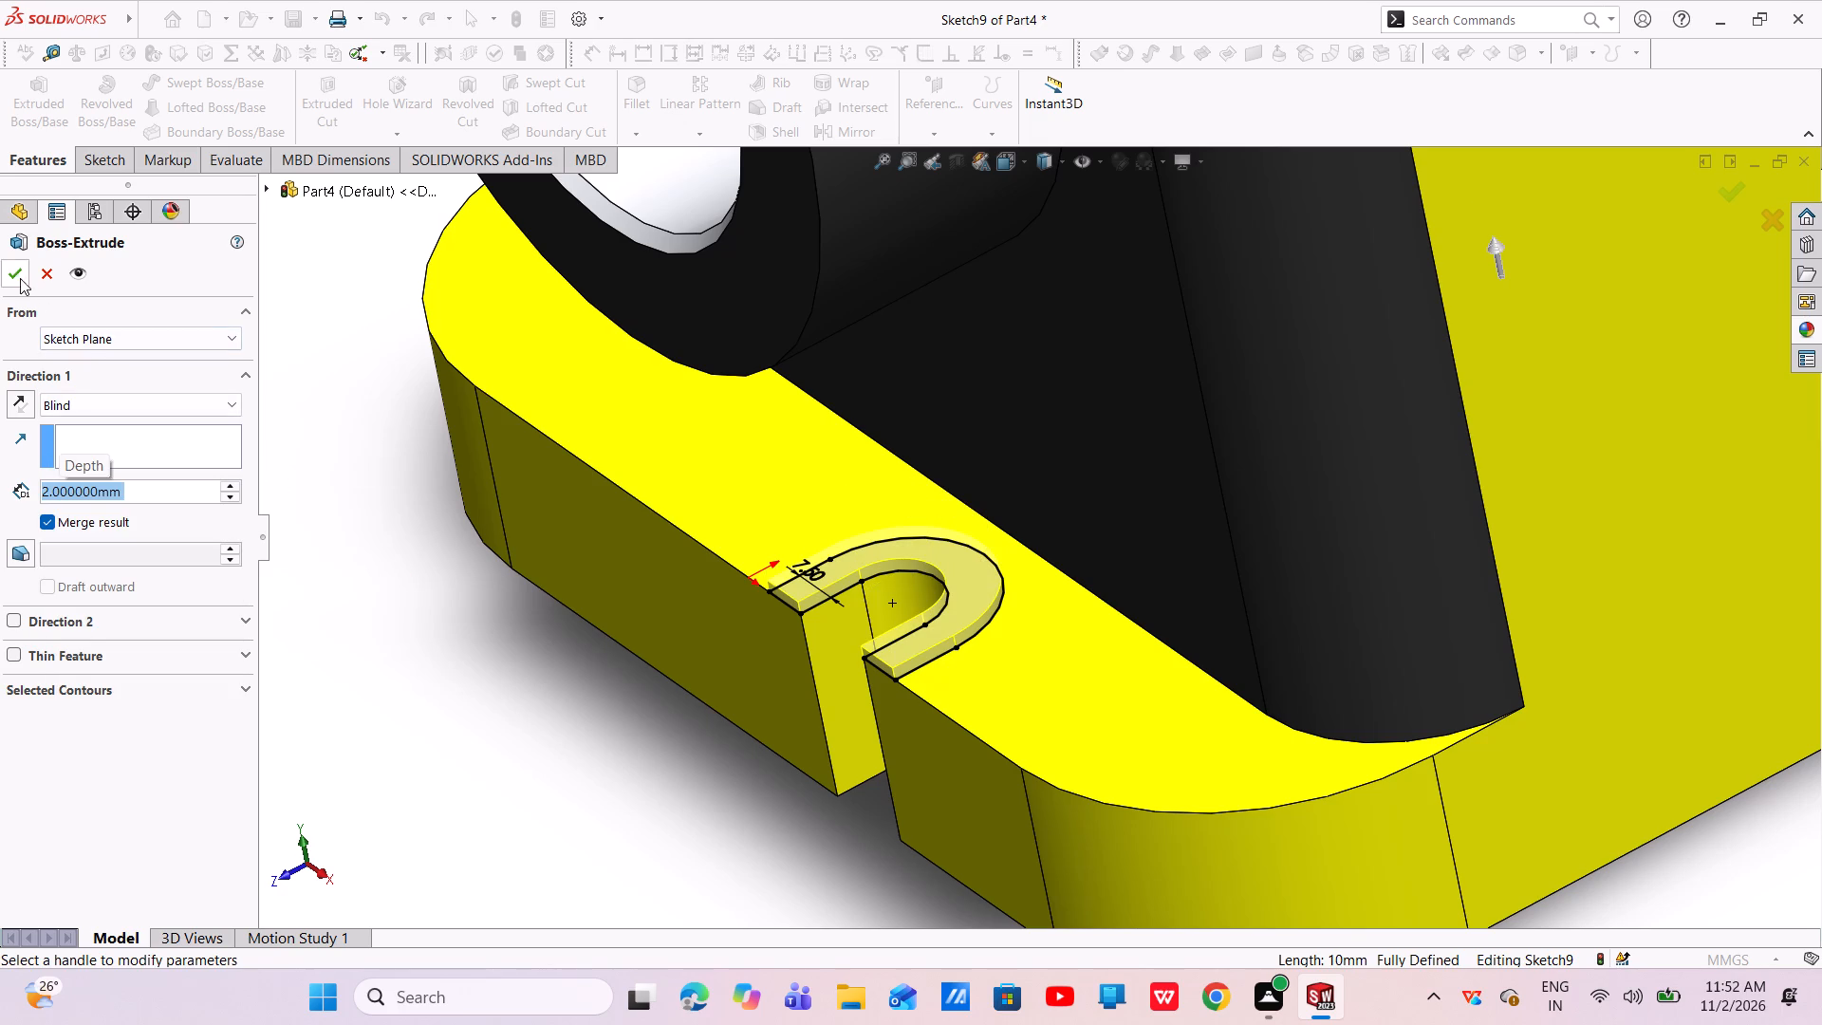
left_click(18, 278)
Examine the raised U-shaped pads and the whole part from several sides.
scroll(997, 553, "up", 3)
middle_click_drag(1025, 559, 964, 577)
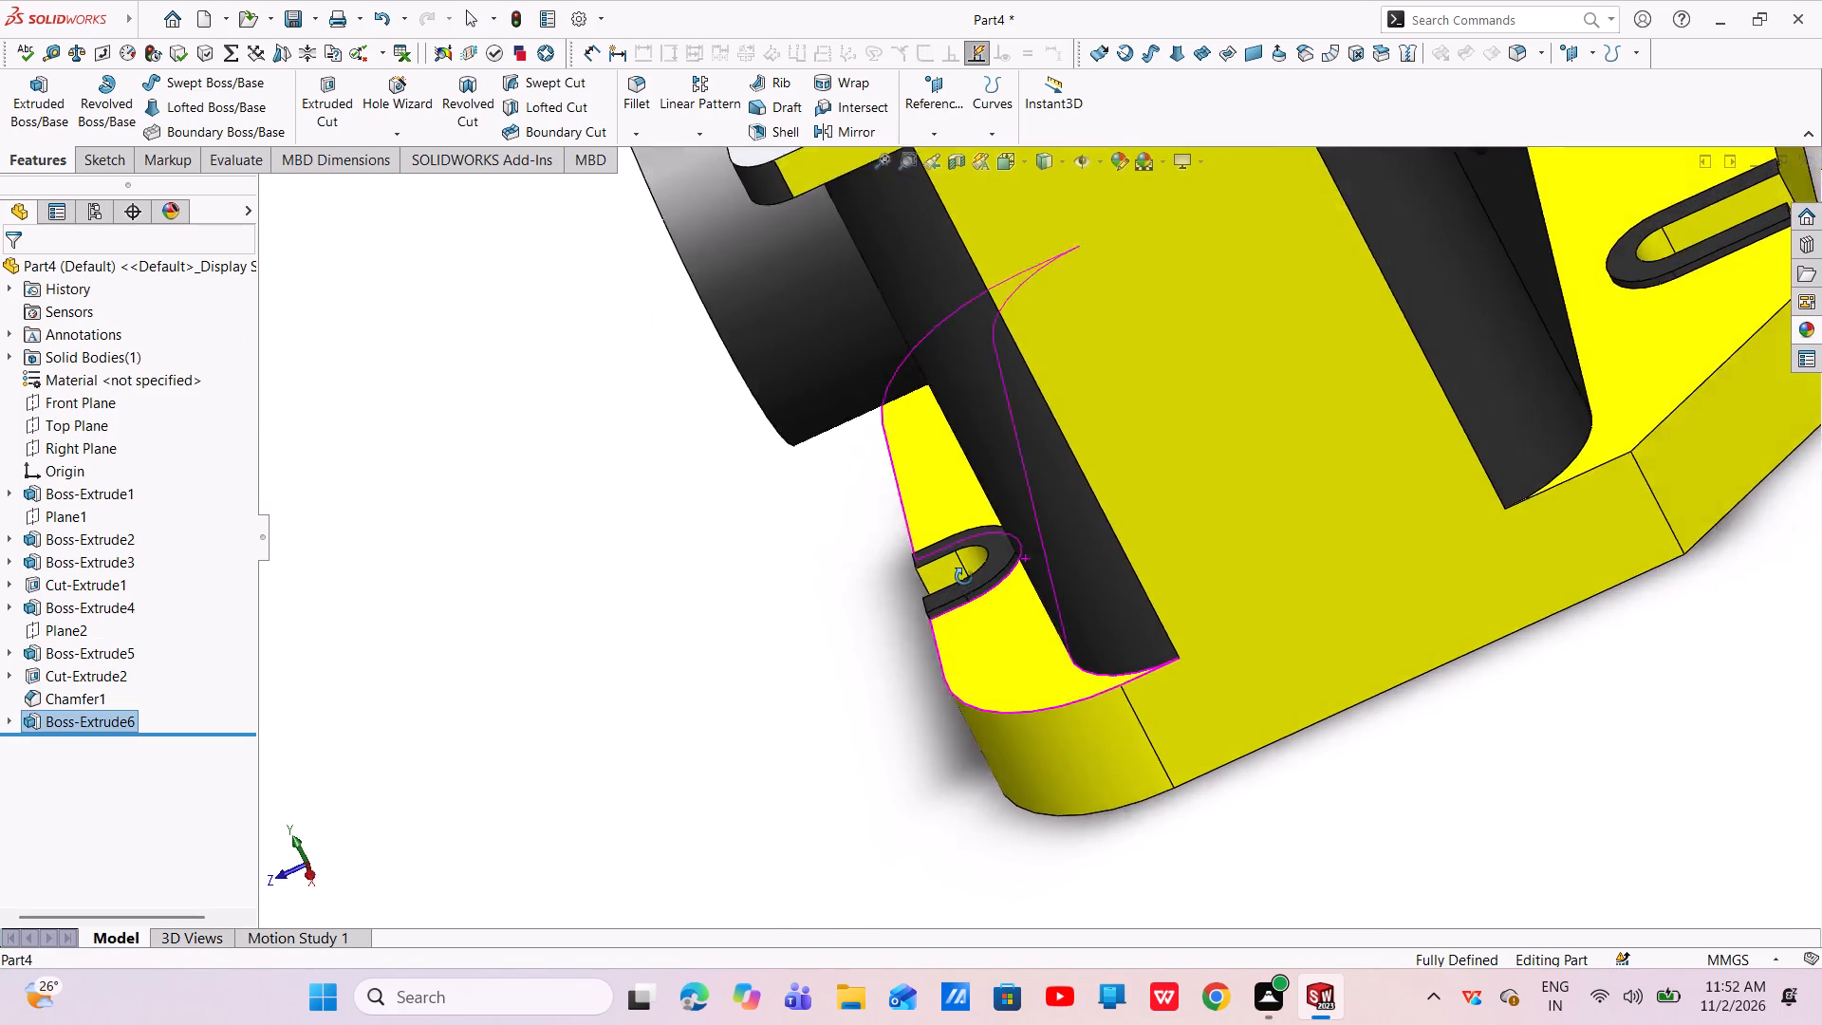
middle_click_drag(964, 577, 976, 581)
scroll(976, 582, "up", 4)
middle_click_drag(976, 585, 1239, 495)
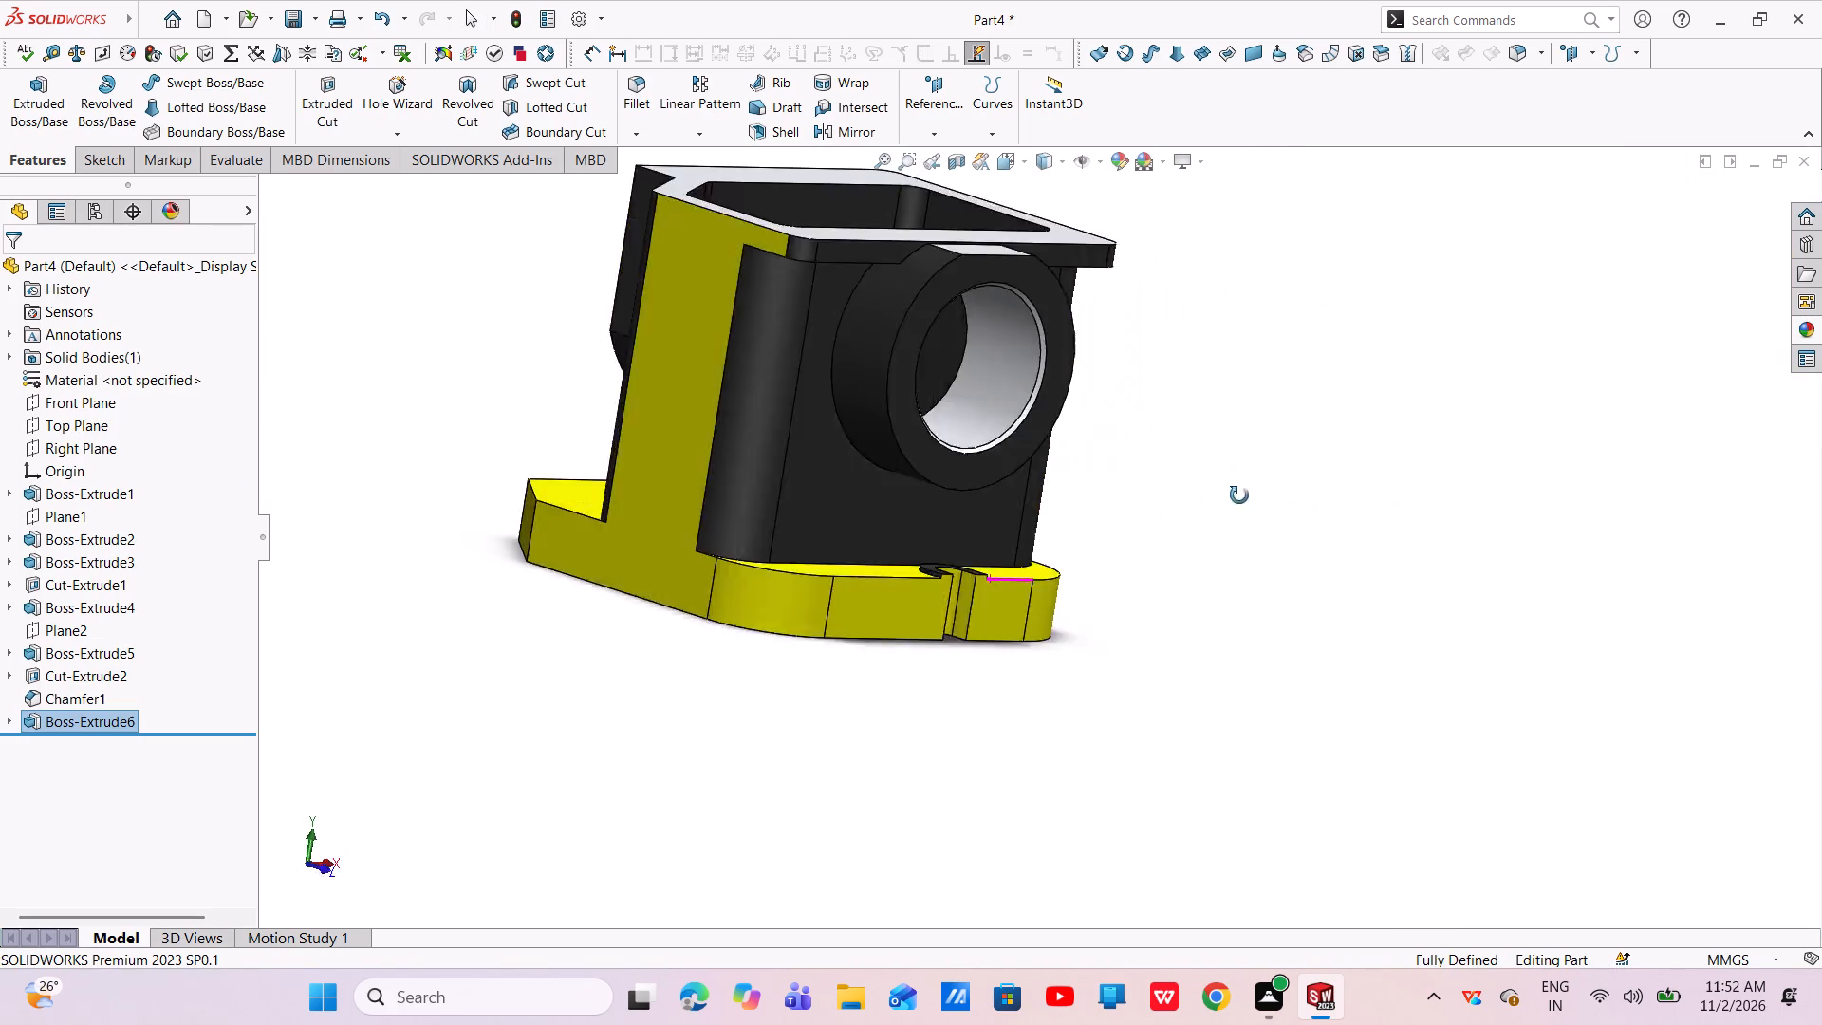
middle_click_drag(1239, 495, 965, 859)
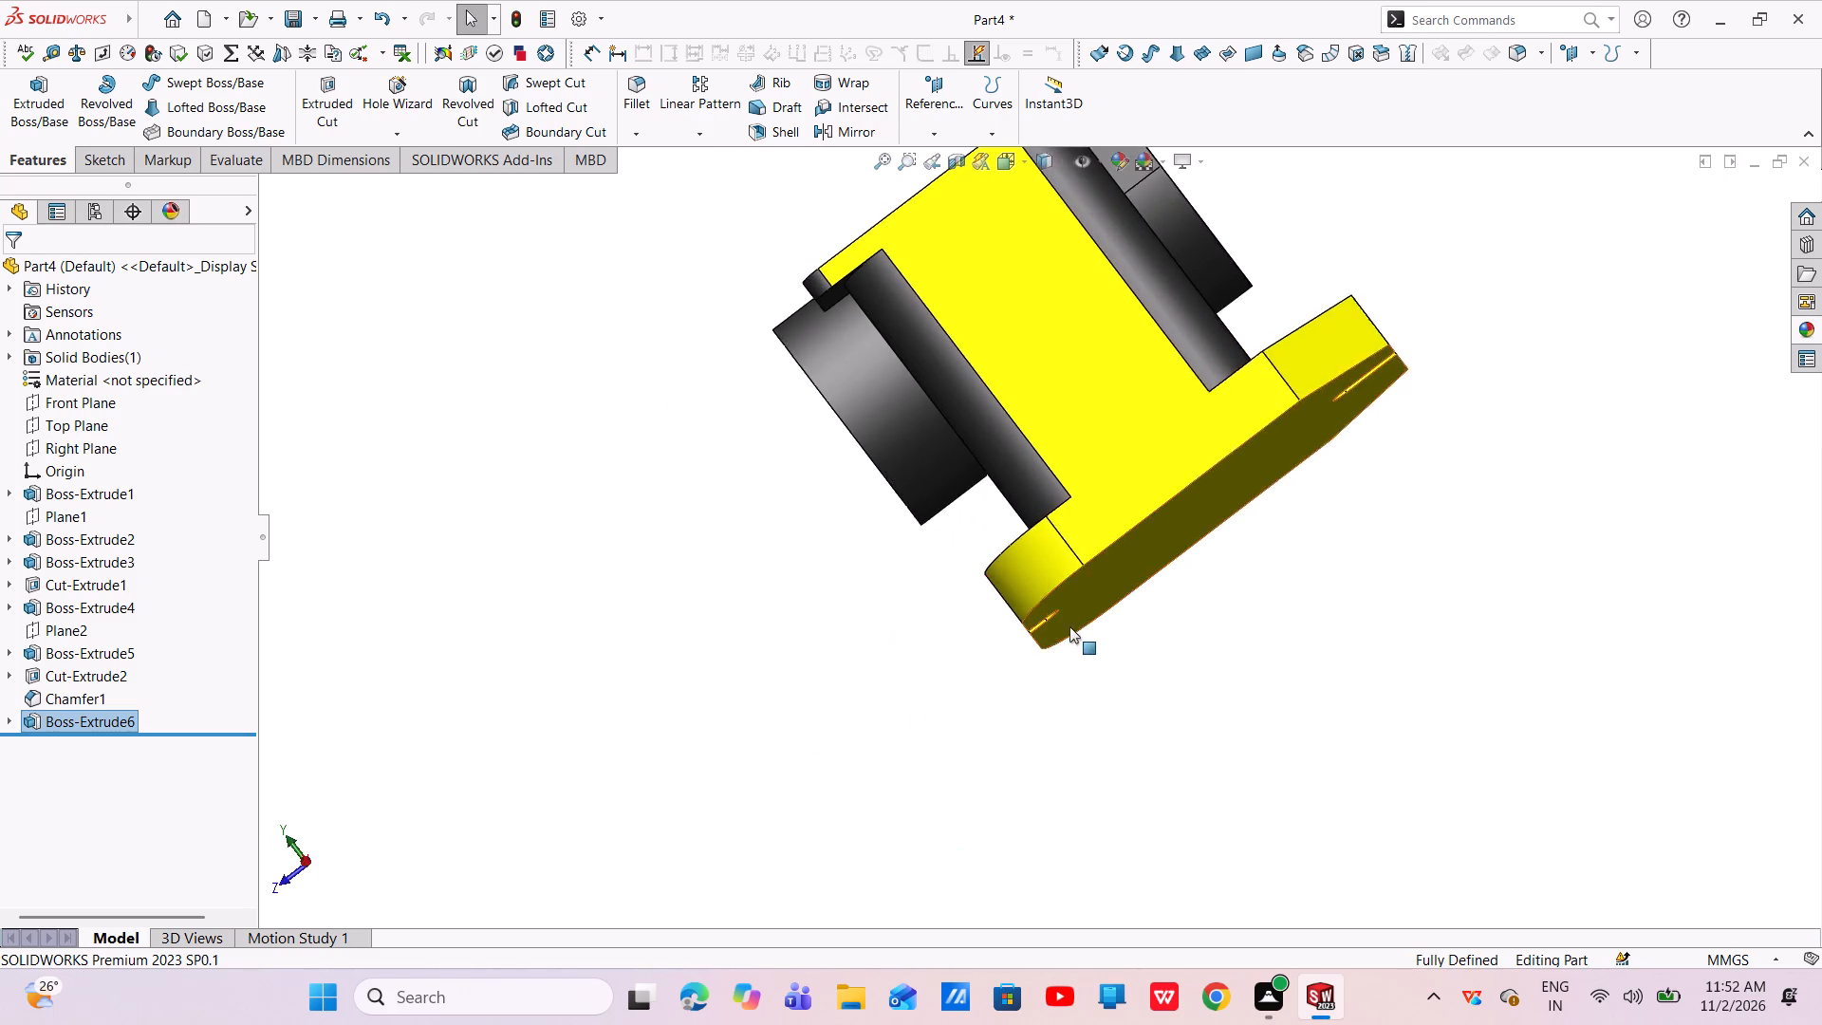
scroll(1074, 617, "up", 2)
middle_click_drag(1102, 573, 1159, 674)
scroll(1159, 674, "up", 1)
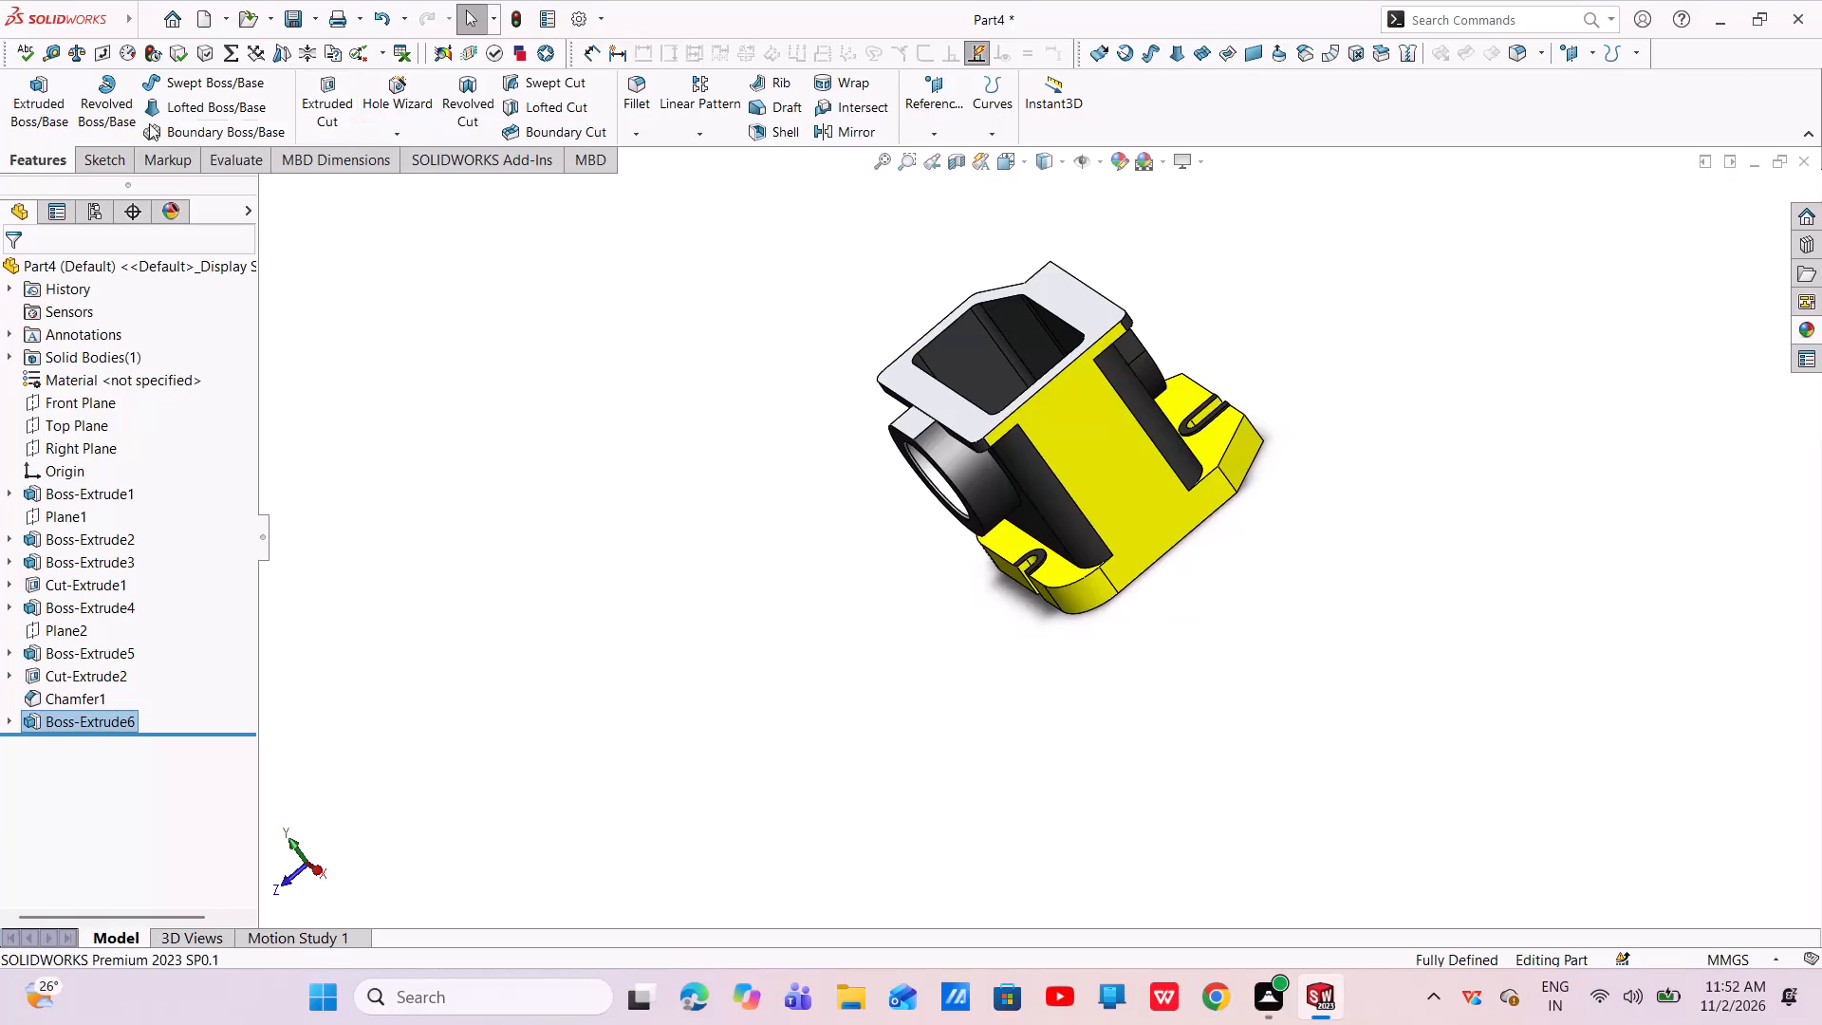
Apply a constant-size 3 mm fillet to the two short outer corner edges of the slot pad at the plate's rounded-corner end.
left_click(633, 87)
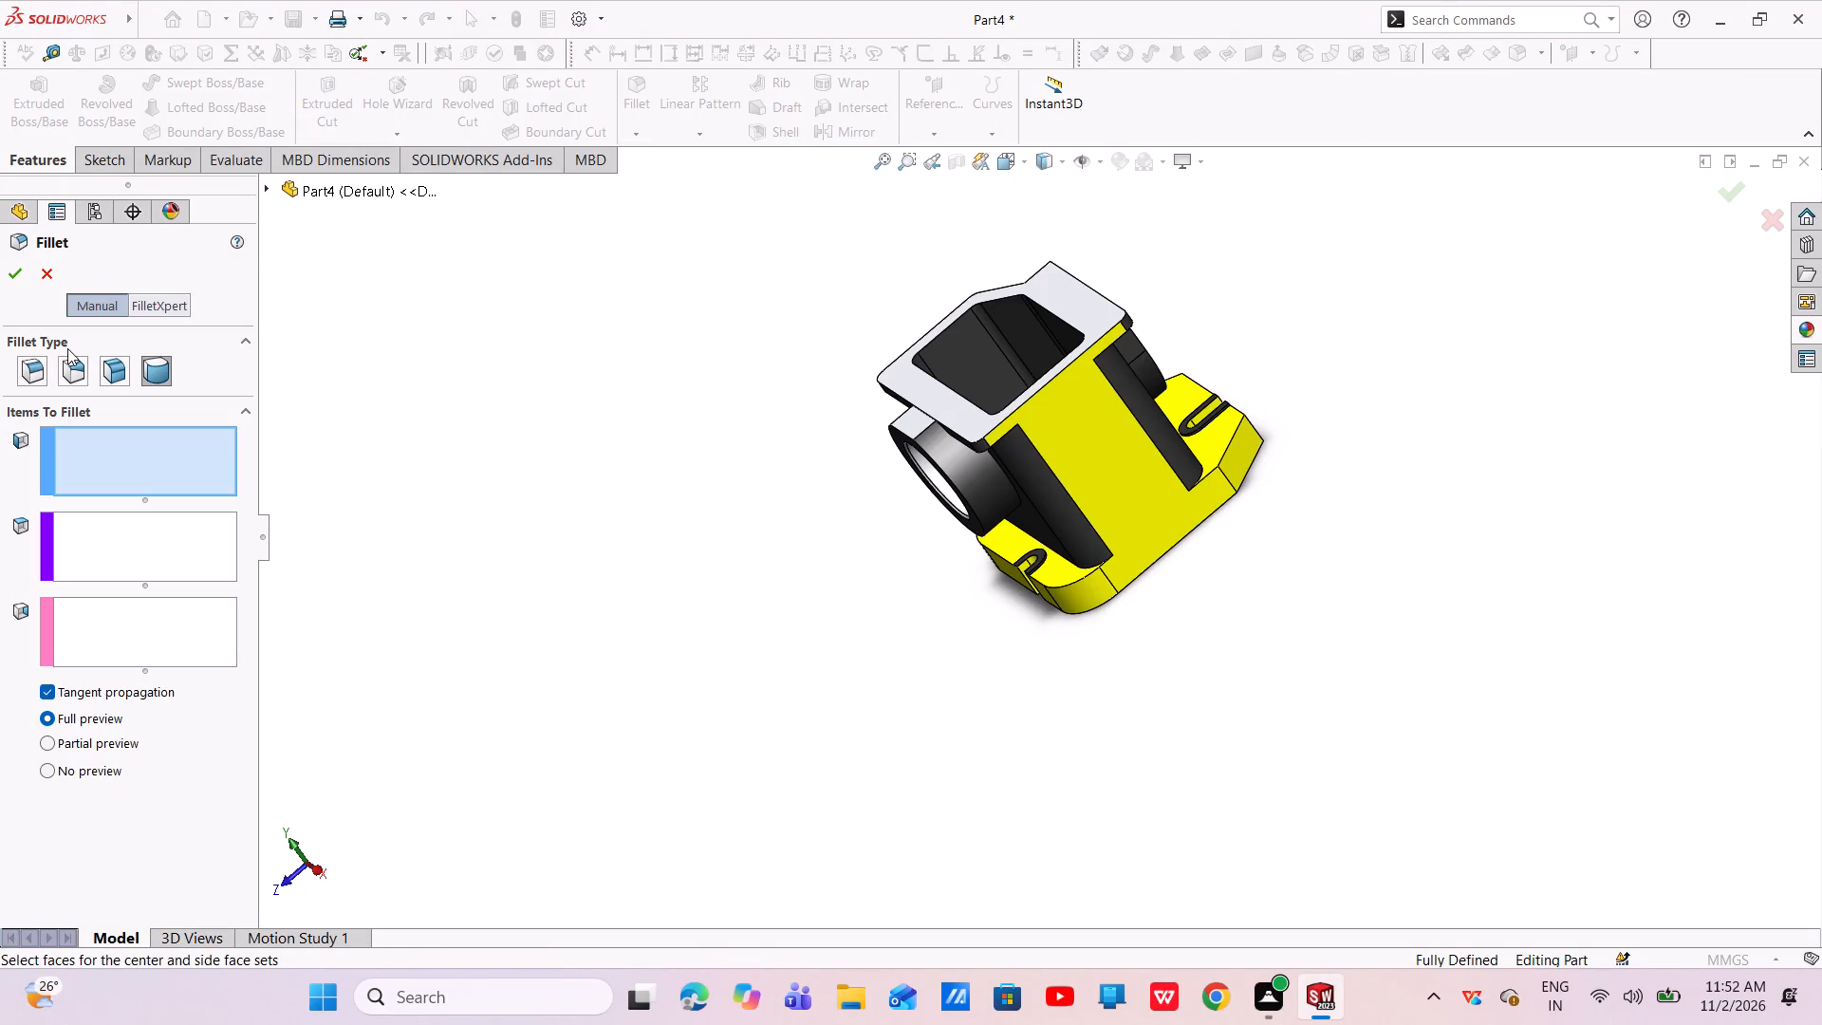
left_click(30, 364)
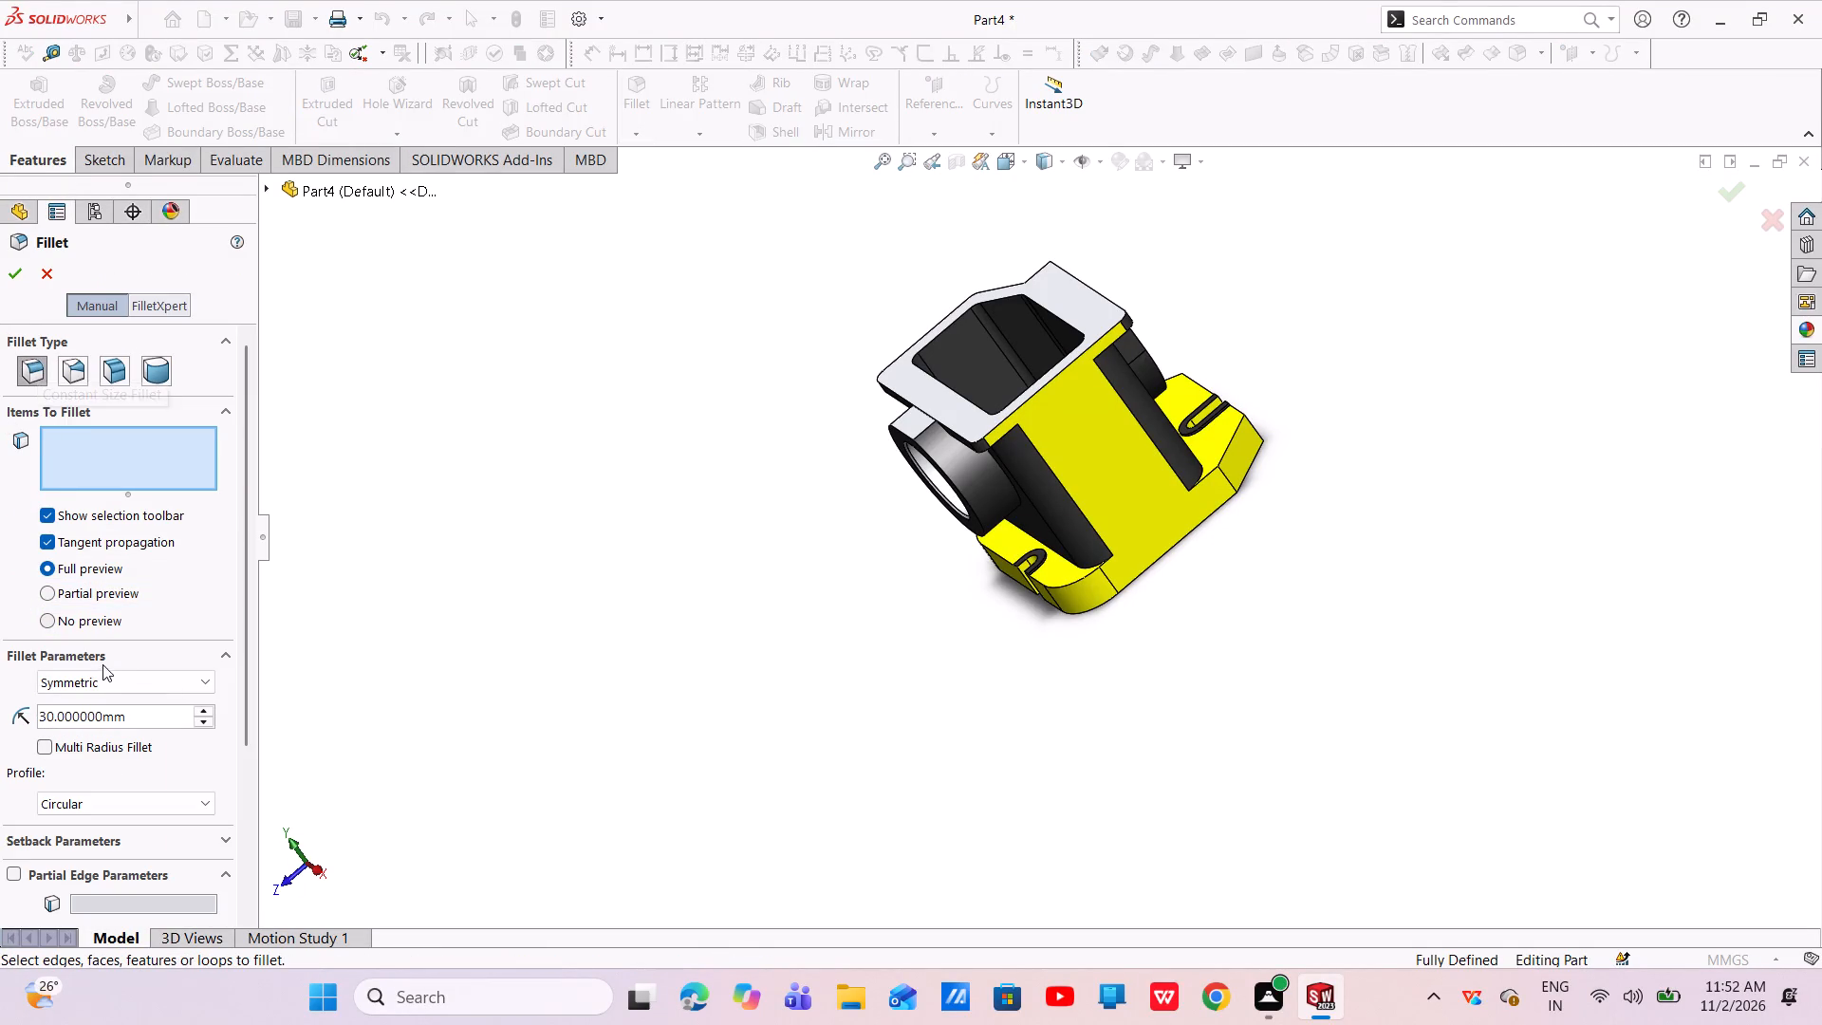
left_click_drag(136, 711, 28, 722)
key("BackSpace")
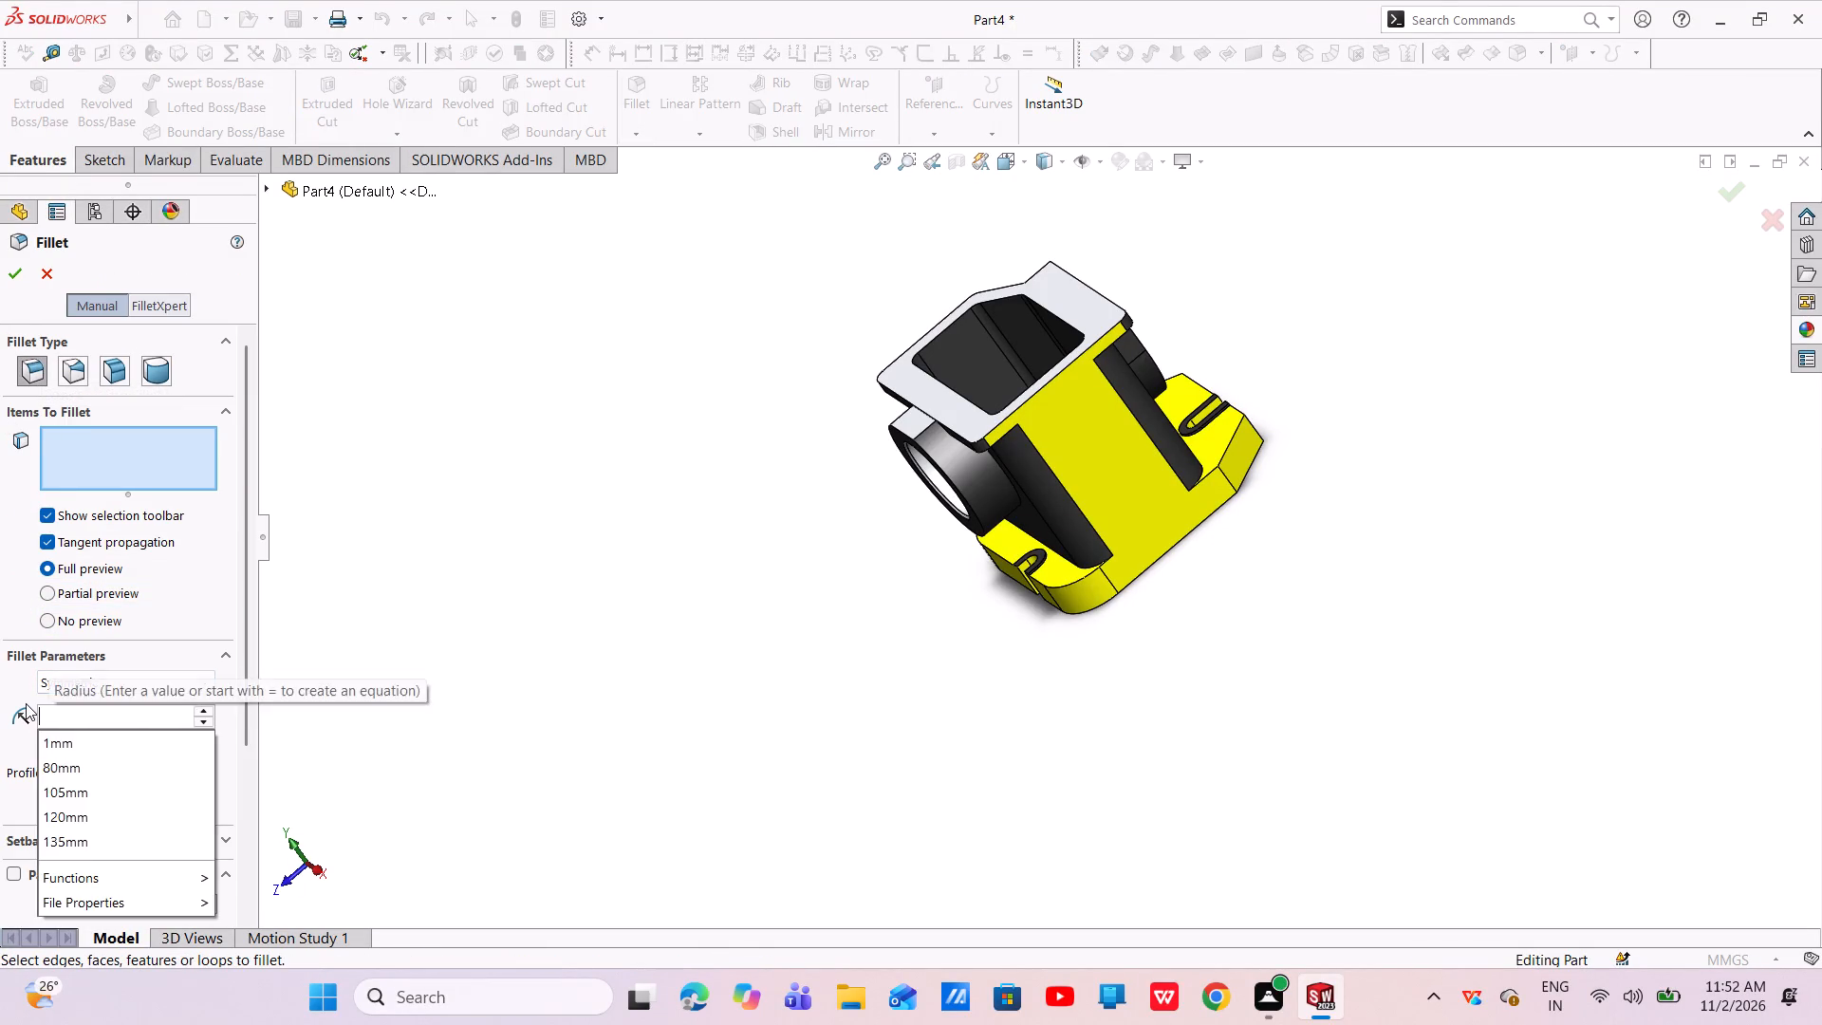
key("3")
key("Return")
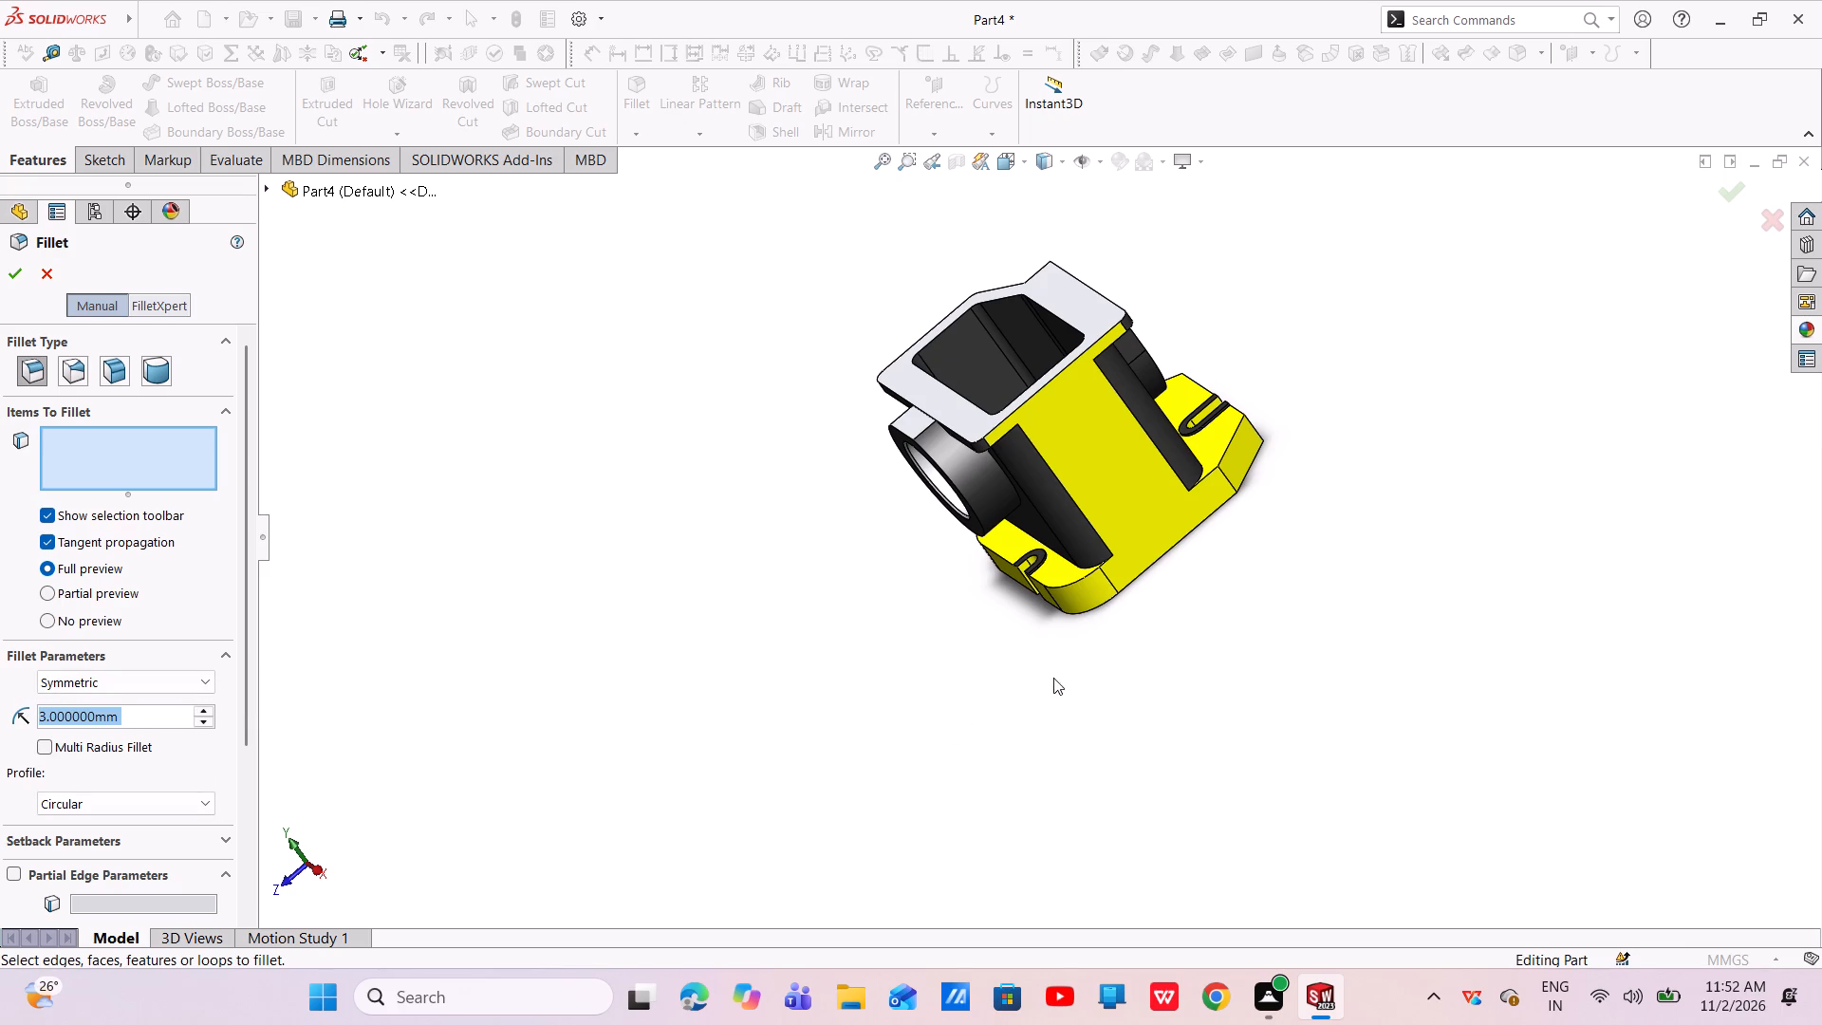
scroll(1087, 630, "down", 5)
middle_click_drag(874, 530, 940, 507)
scroll(891, 455, "down", 10)
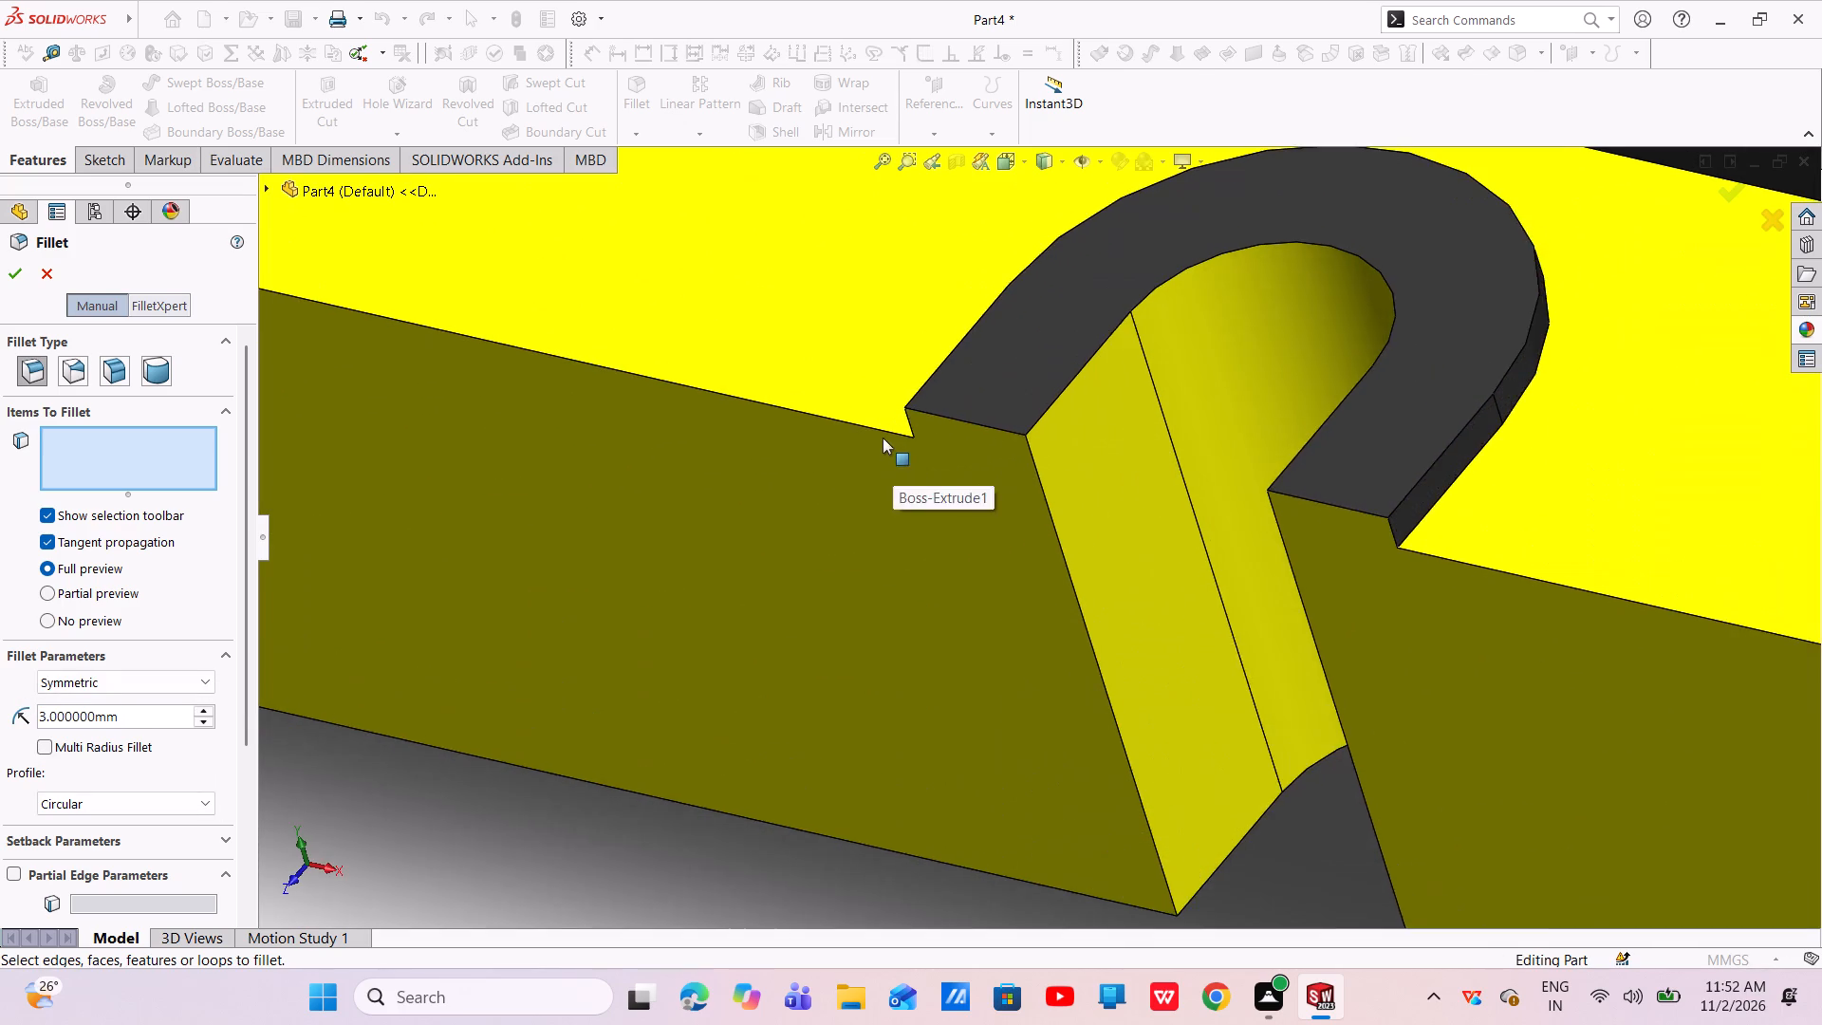
middle_click_drag(884, 438, 952, 507)
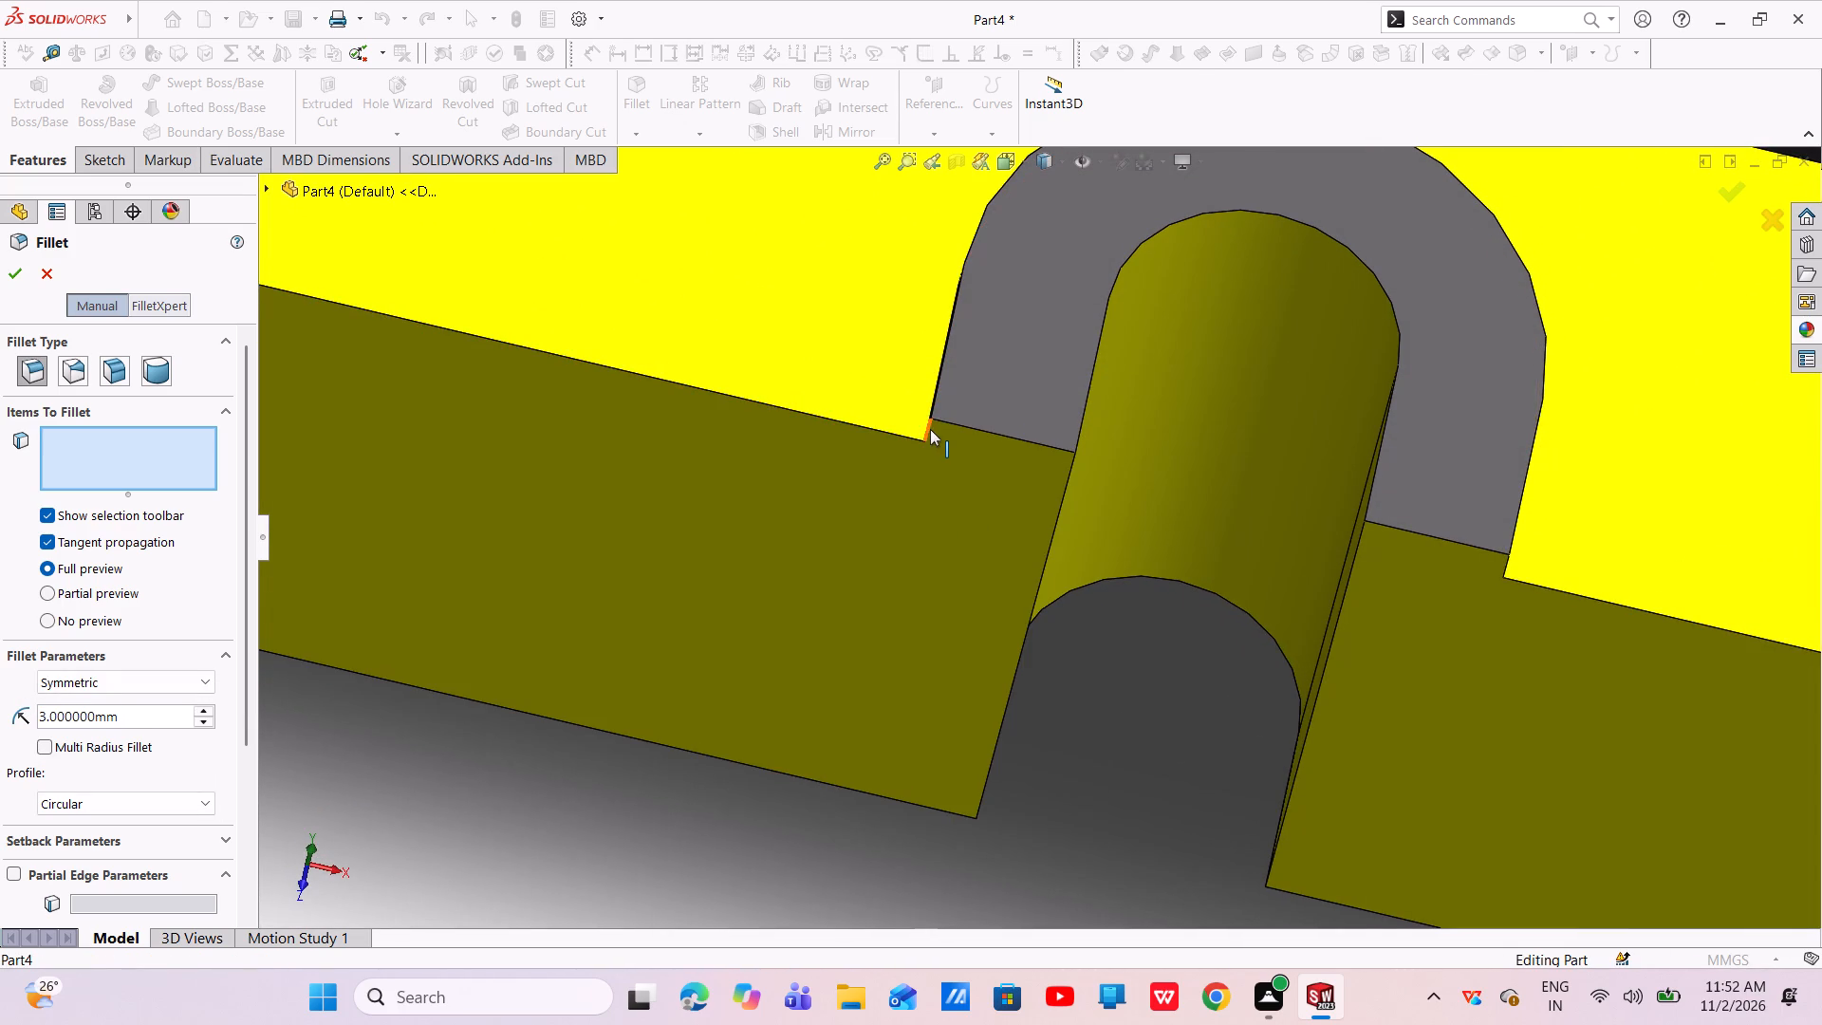
left_click(927, 429)
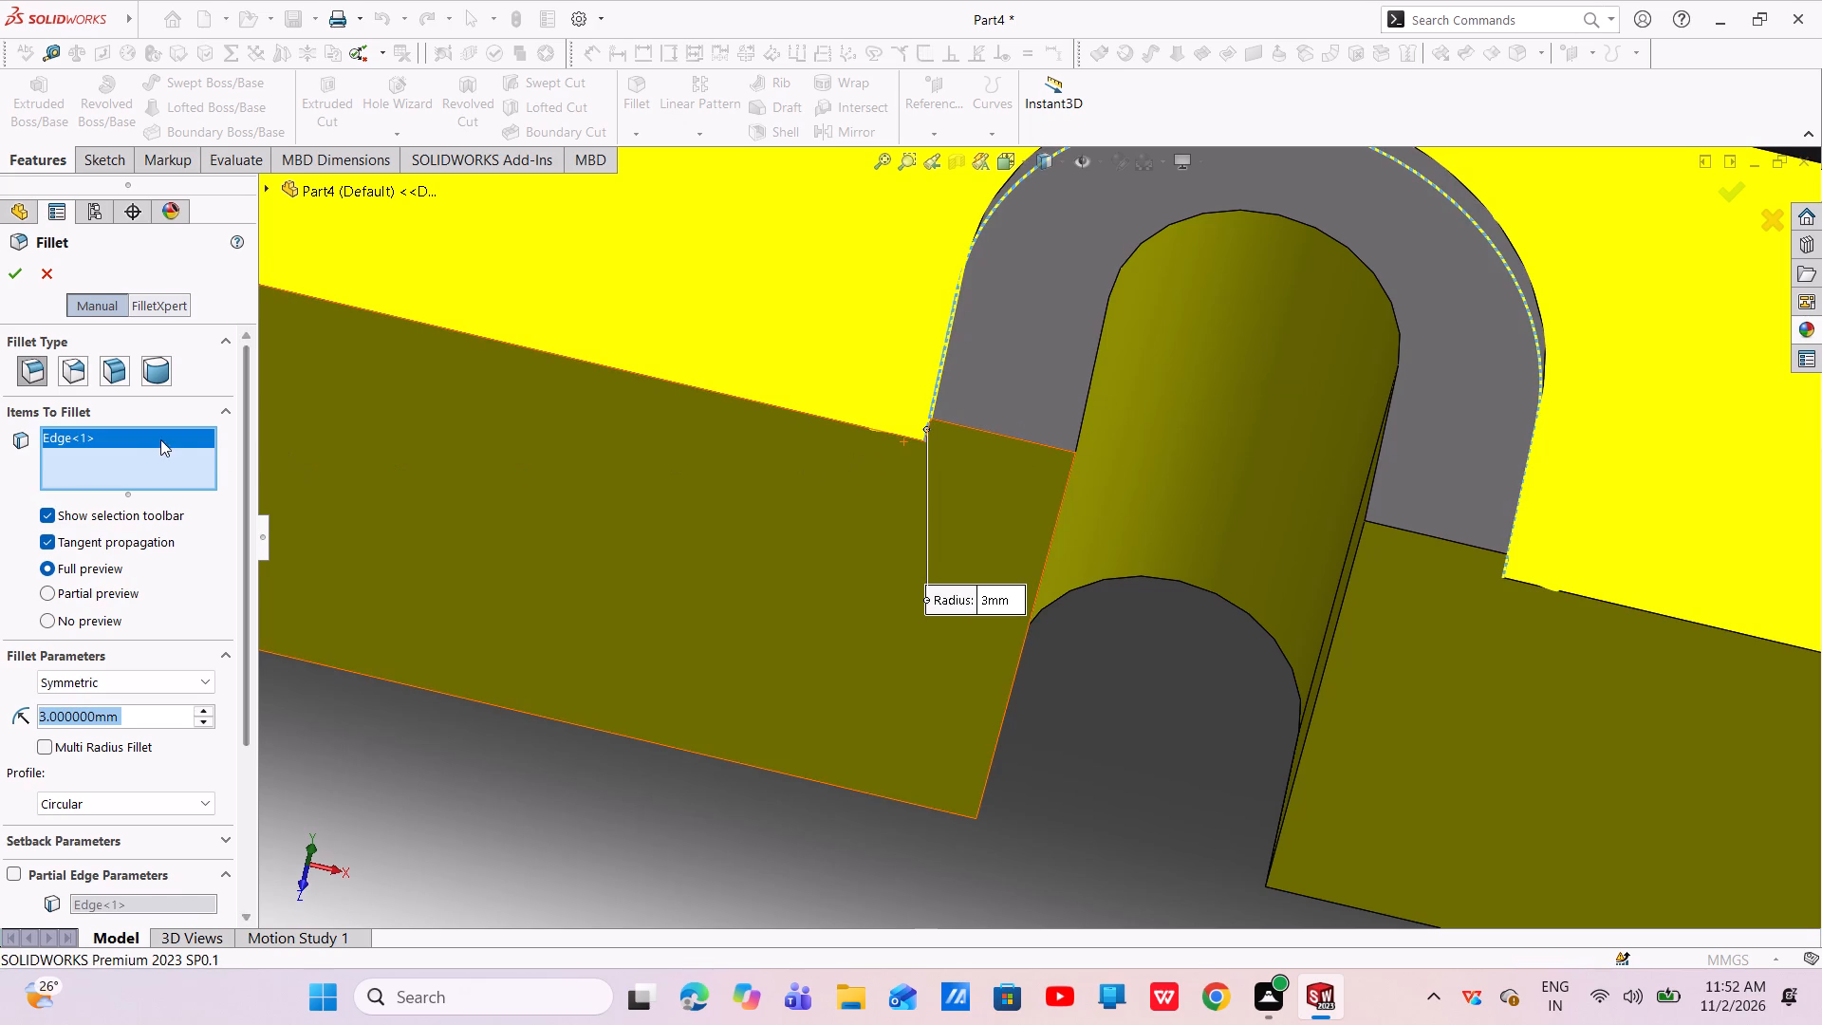
right_click(139, 433)
left_click(176, 467)
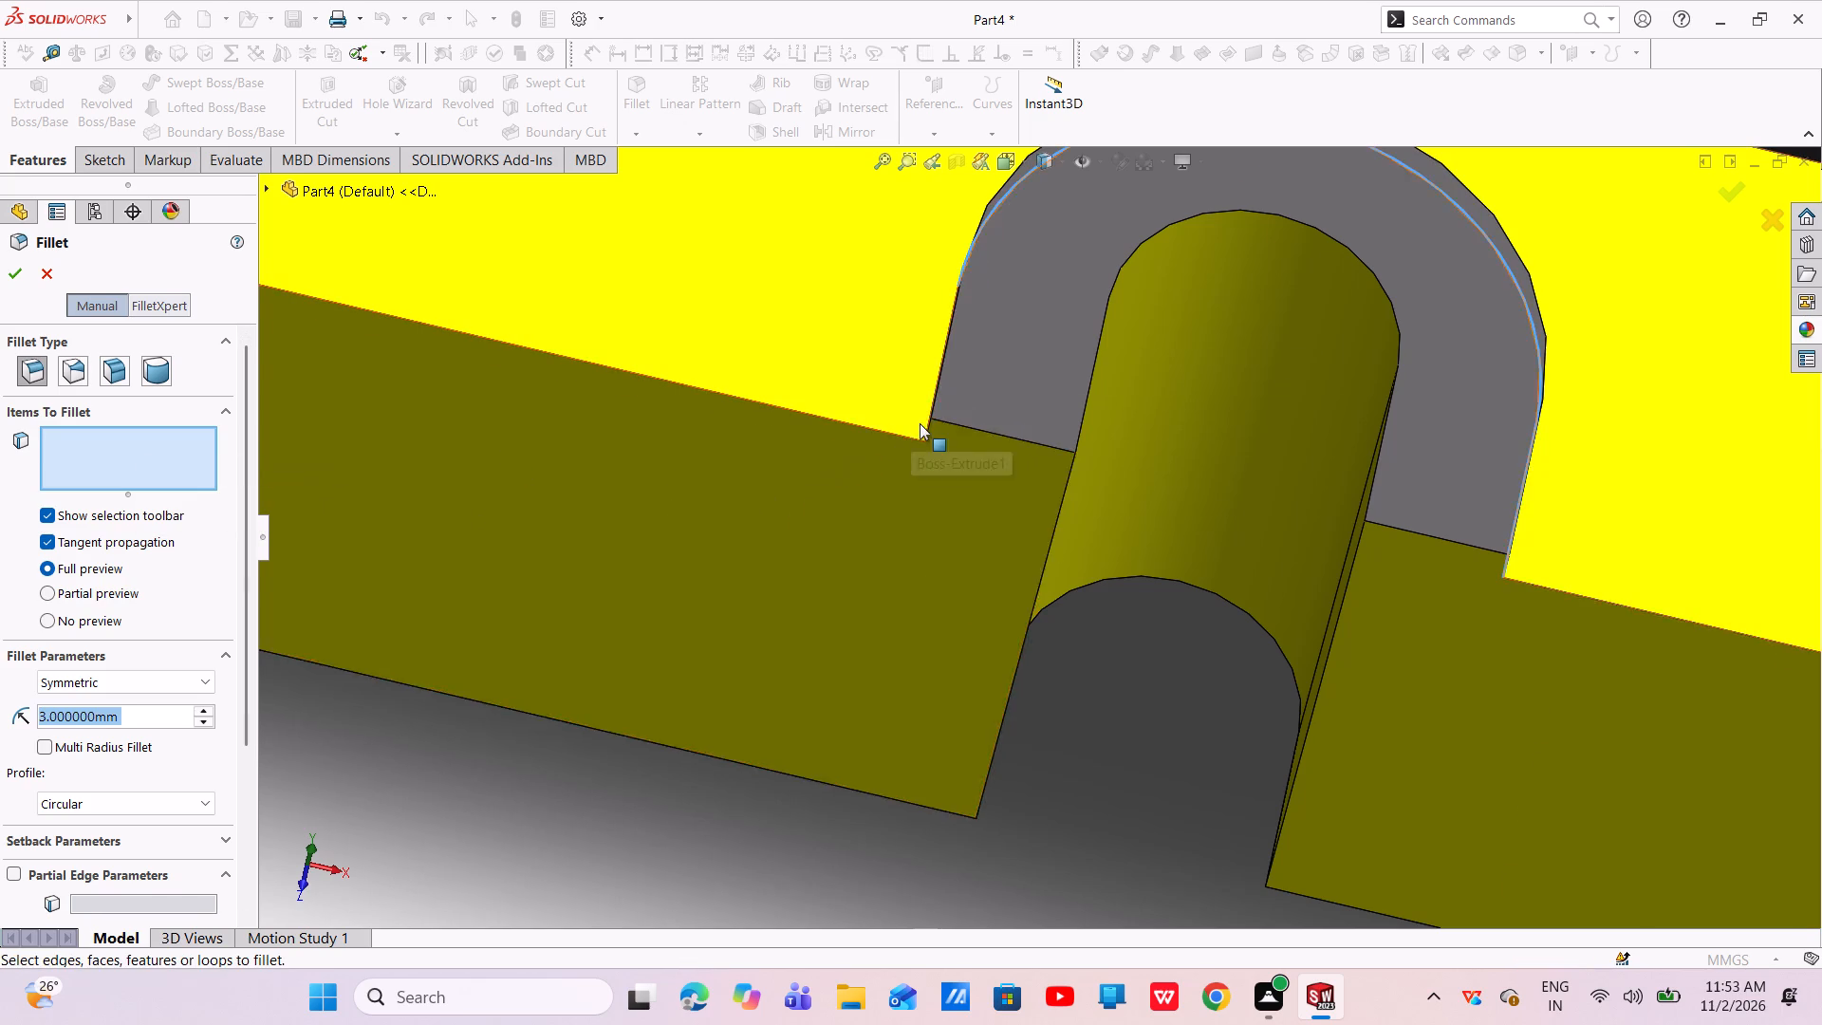
scroll(921, 424, "down", 6)
middle_click_drag(1052, 536, 1105, 501)
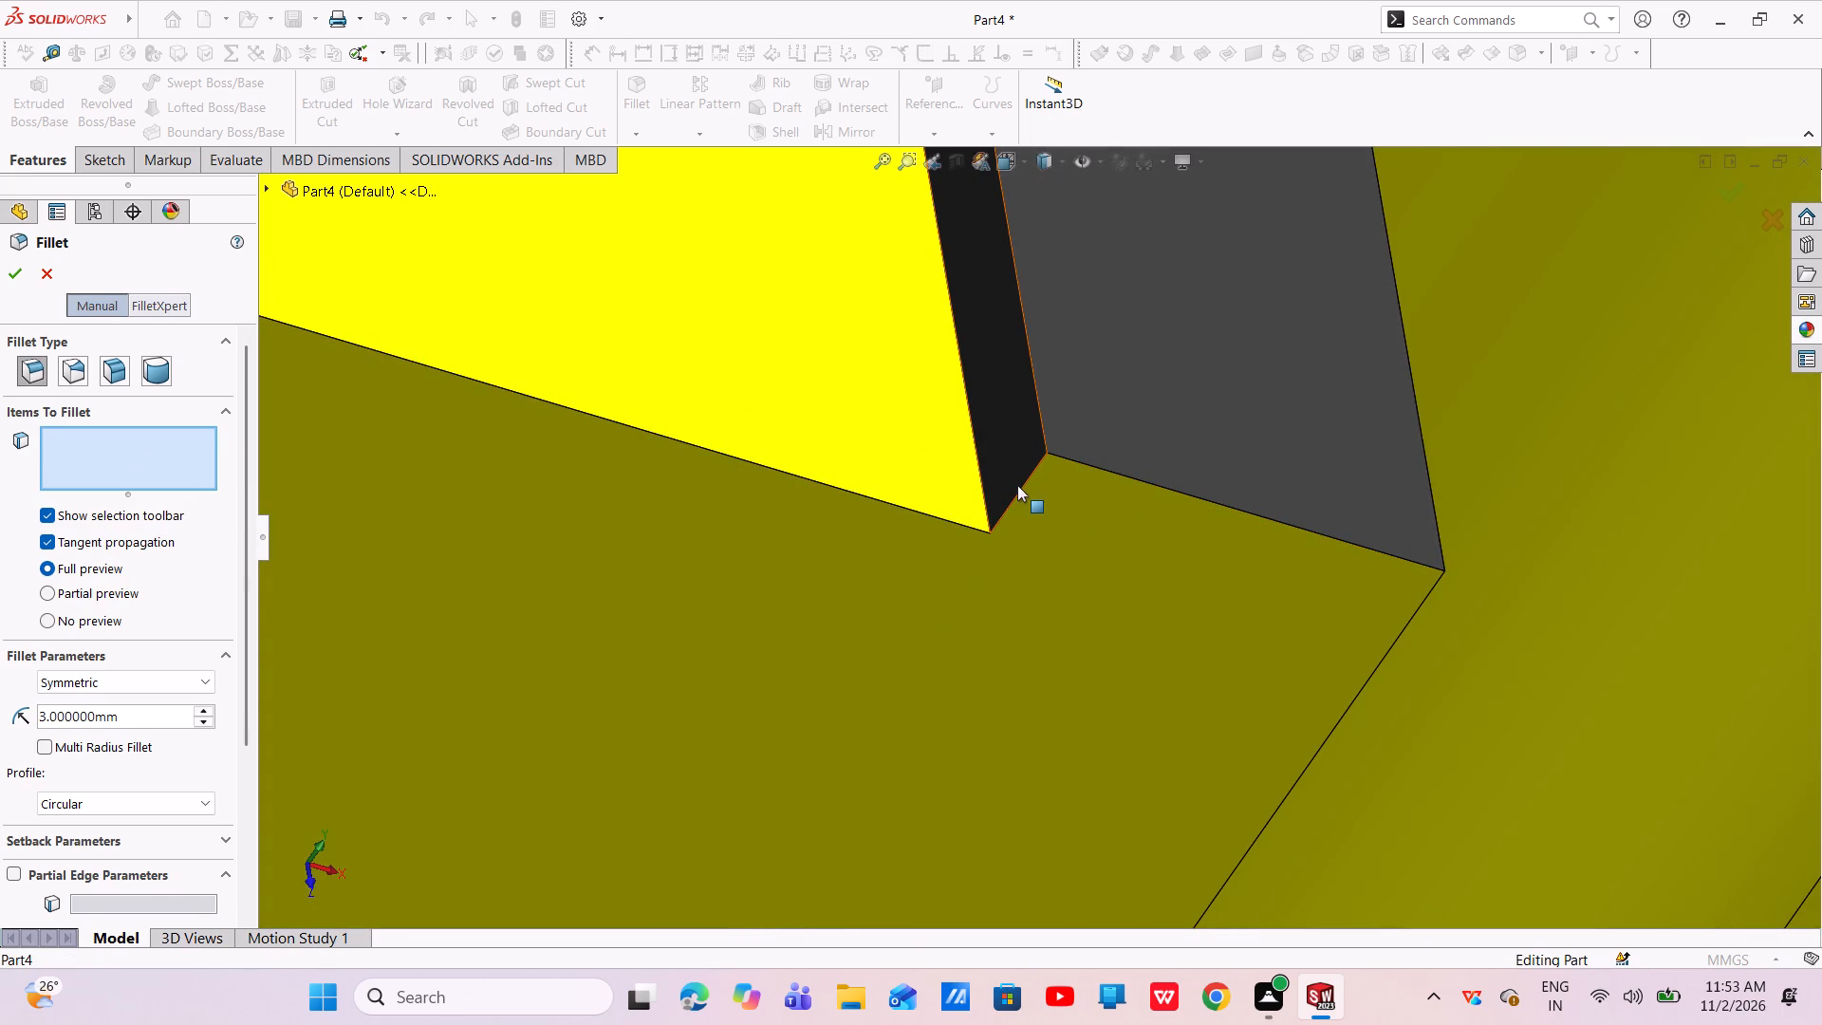
left_click(1021, 489)
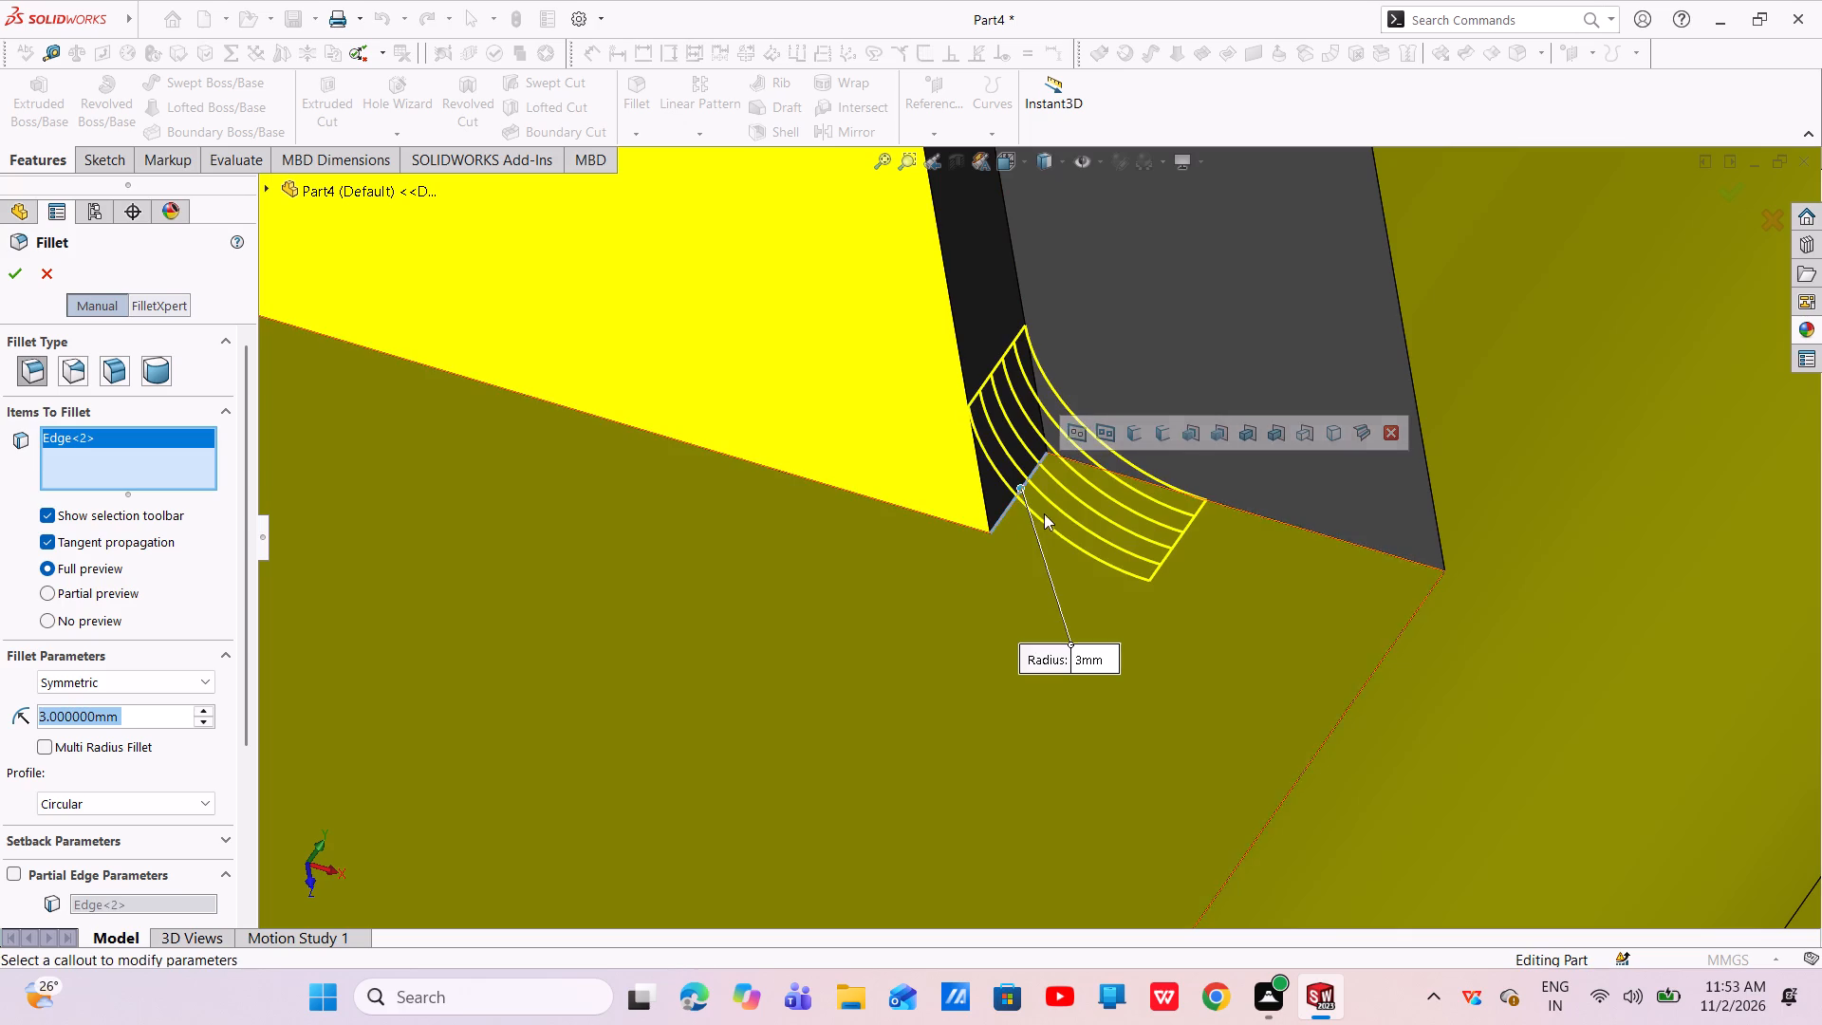
scroll(1046, 517, "up", 5)
scroll(1116, 574, "up", 5)
scroll(1323, 591, "down", 7)
middle_click_drag(1167, 599, 1106, 583)
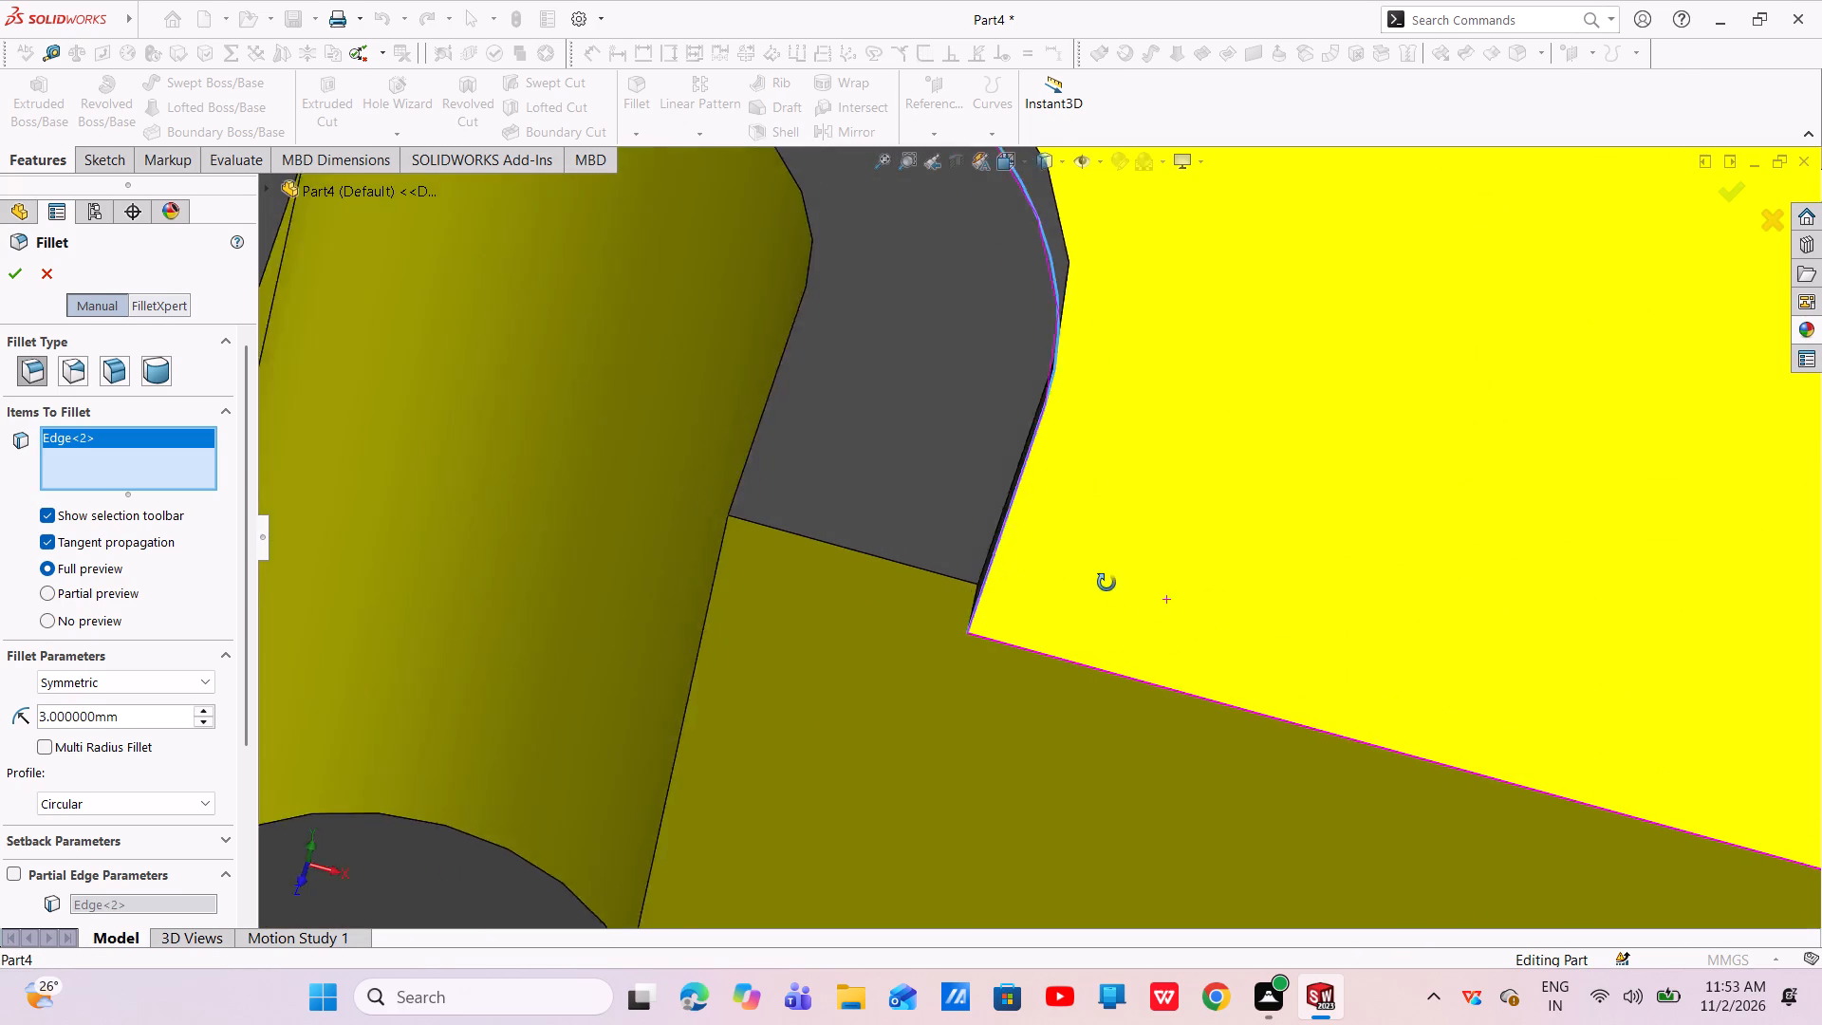
middle_click_drag(1106, 583, 1093, 576)
scroll(967, 624, "down", 6)
left_click(962, 549)
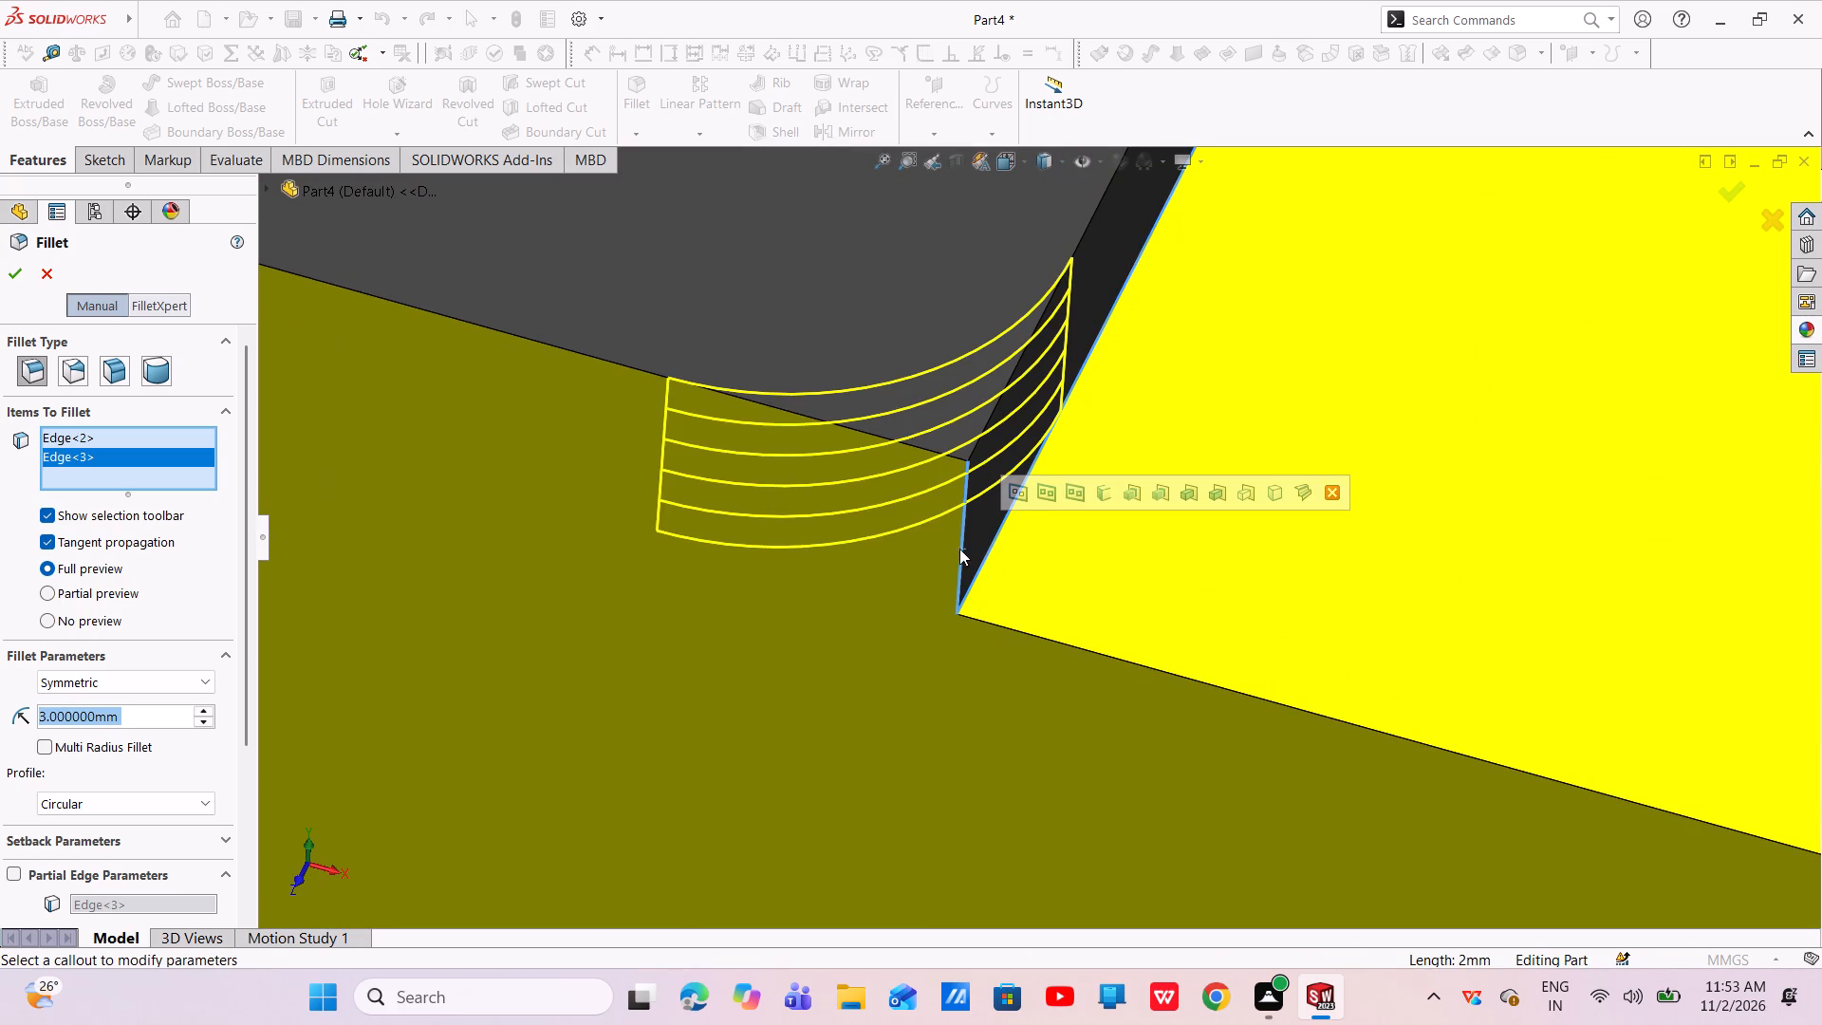
right_click(951, 553)
Apply a 3 mm fillet to the two short outer corner edges of the slot pad at the plate's angled-corner end.
scroll(956, 564, "up", 8)
scroll(950, 560, "down", 2)
scroll(950, 560, "up", 1)
scroll(1030, 552, "up", 8)
middle_click_drag(1123, 538, 997, 523)
scroll(1282, 527, "up", 5)
middle_click_drag(1387, 494, 1187, 636)
scroll(1321, 608, "up", 4)
middle_click_drag(1409, 475, 1466, 606)
scroll(1442, 541, "down", 5)
middle_click_drag(1379, 622, 1357, 610)
scroll(1340, 589, "down", 3)
scroll(1340, 589, "up", 1)
scroll(1340, 589, "down", 2)
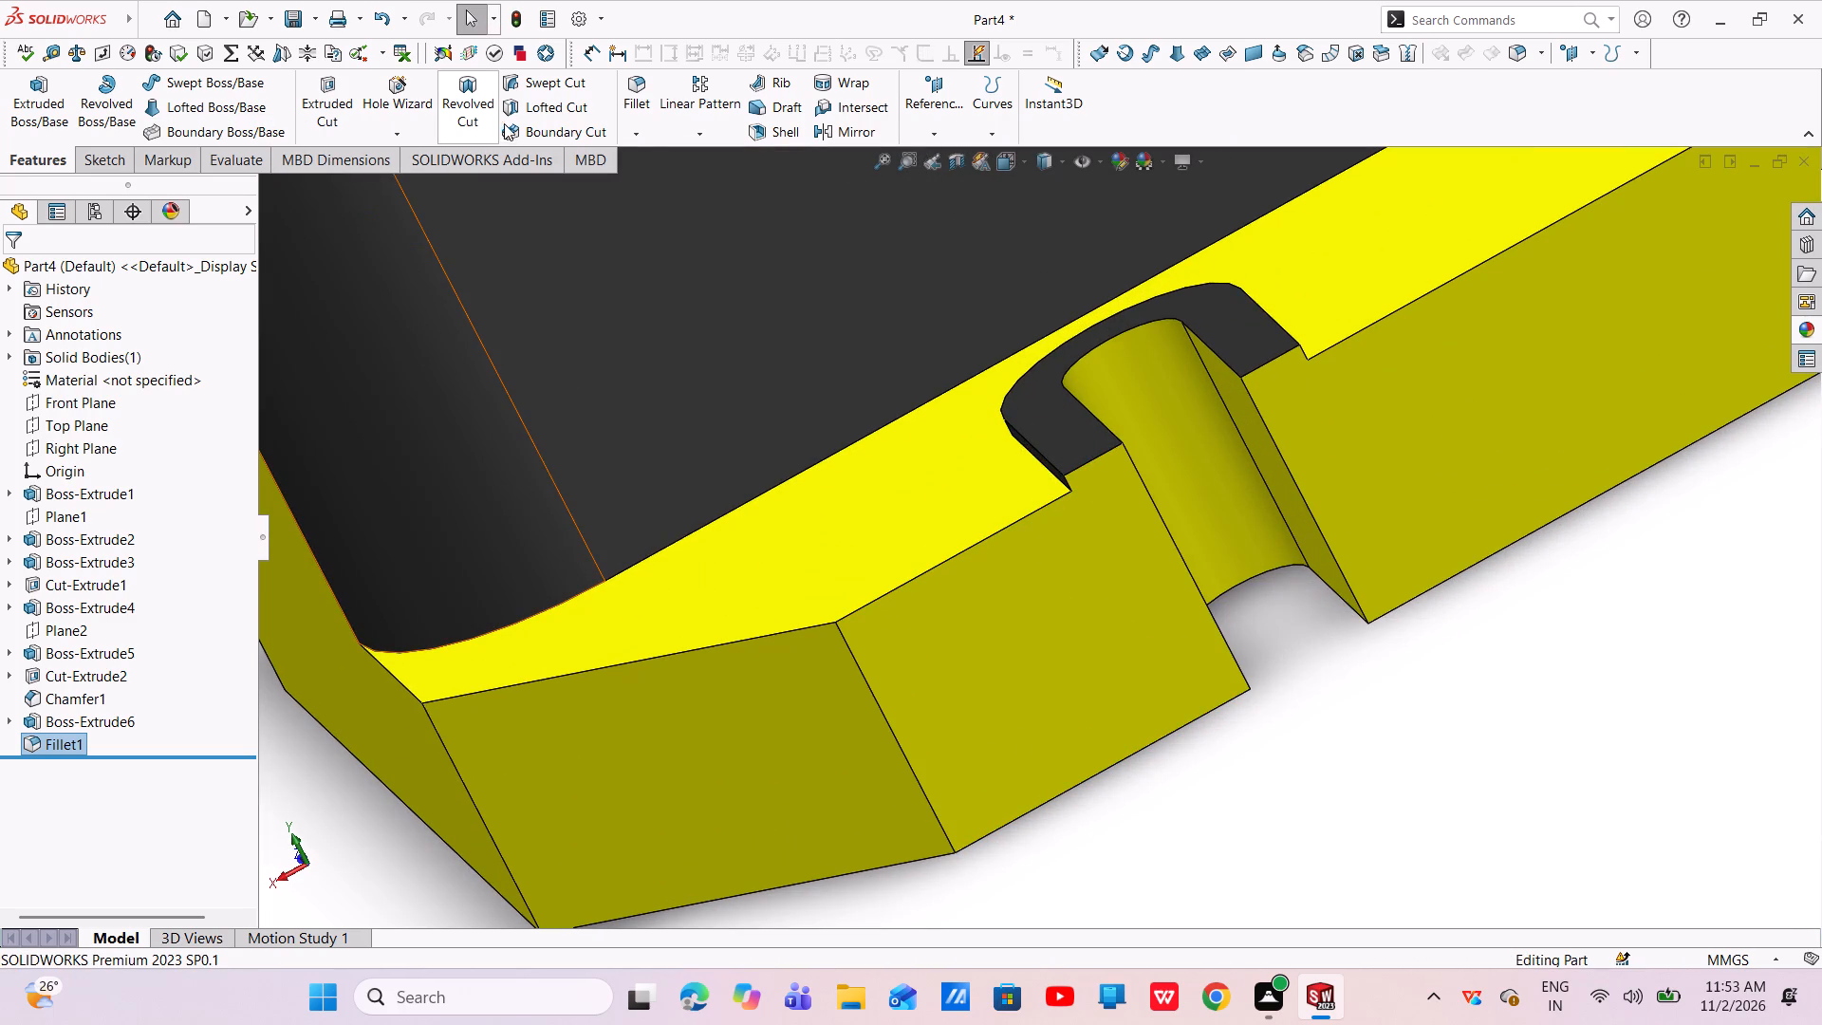
left_click(639, 87)
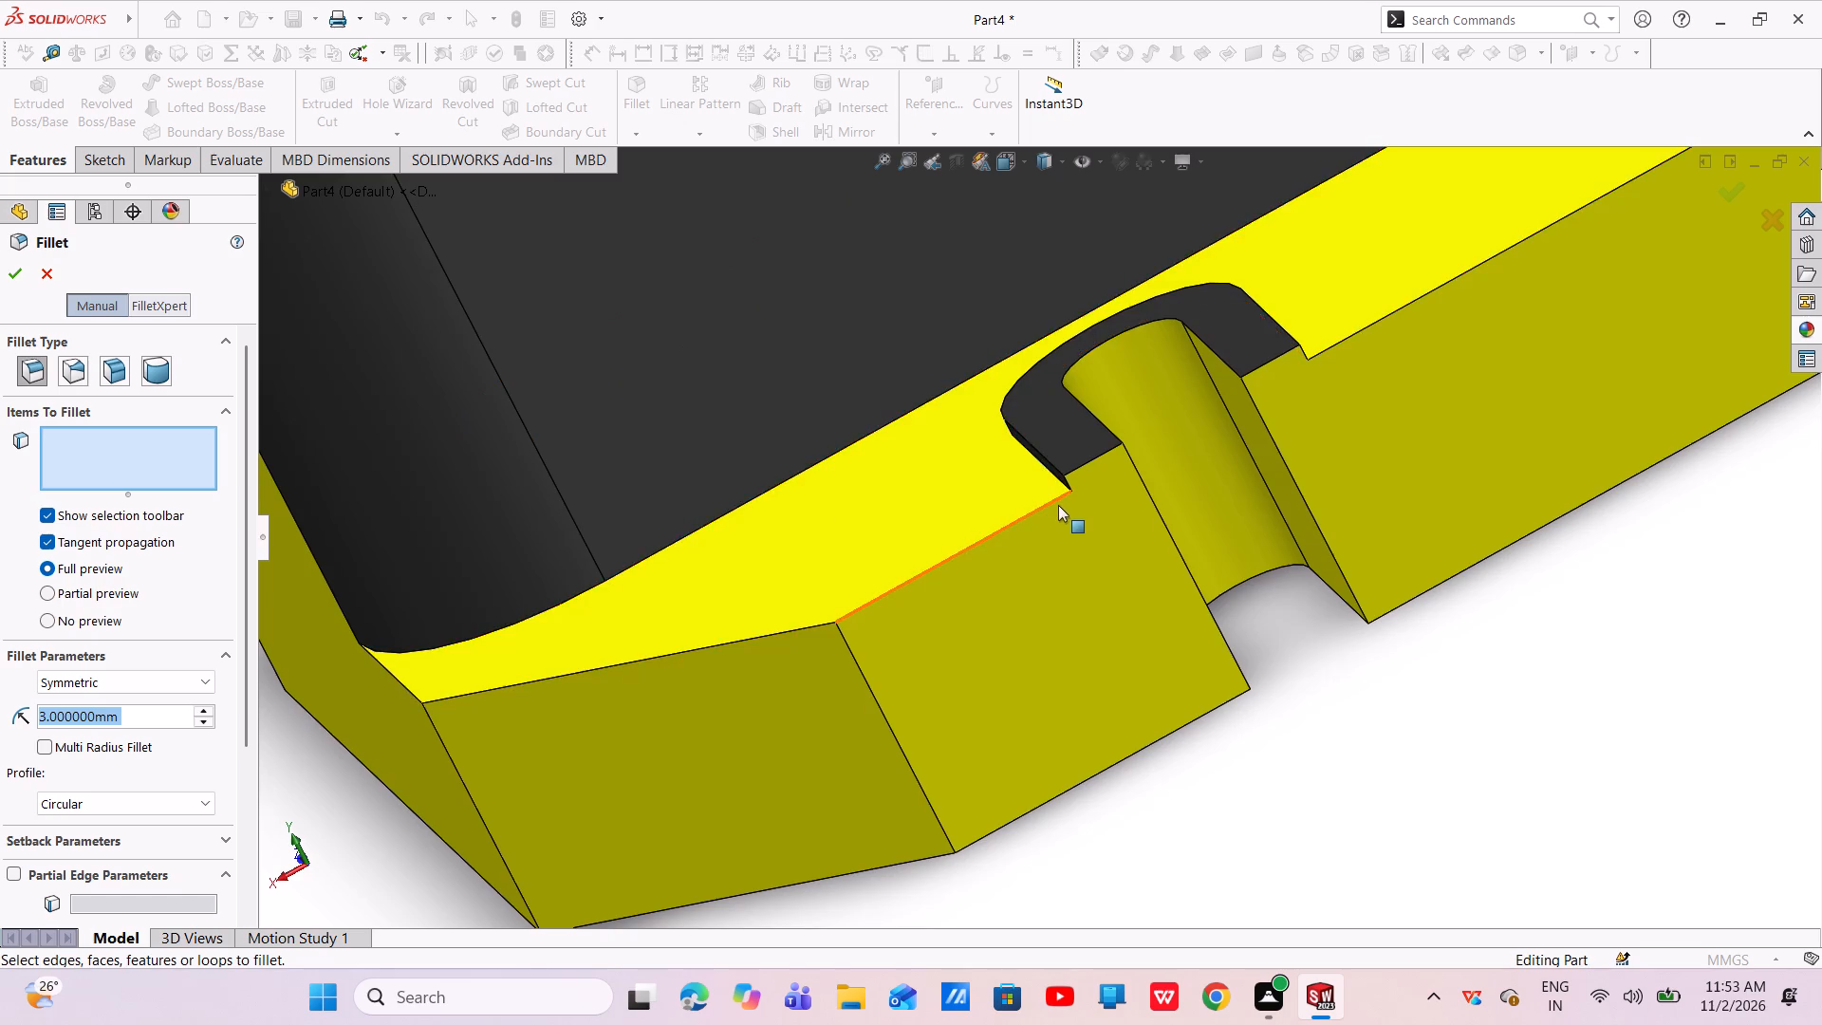
scroll(1058, 503, "down", 6)
left_click(1088, 455)
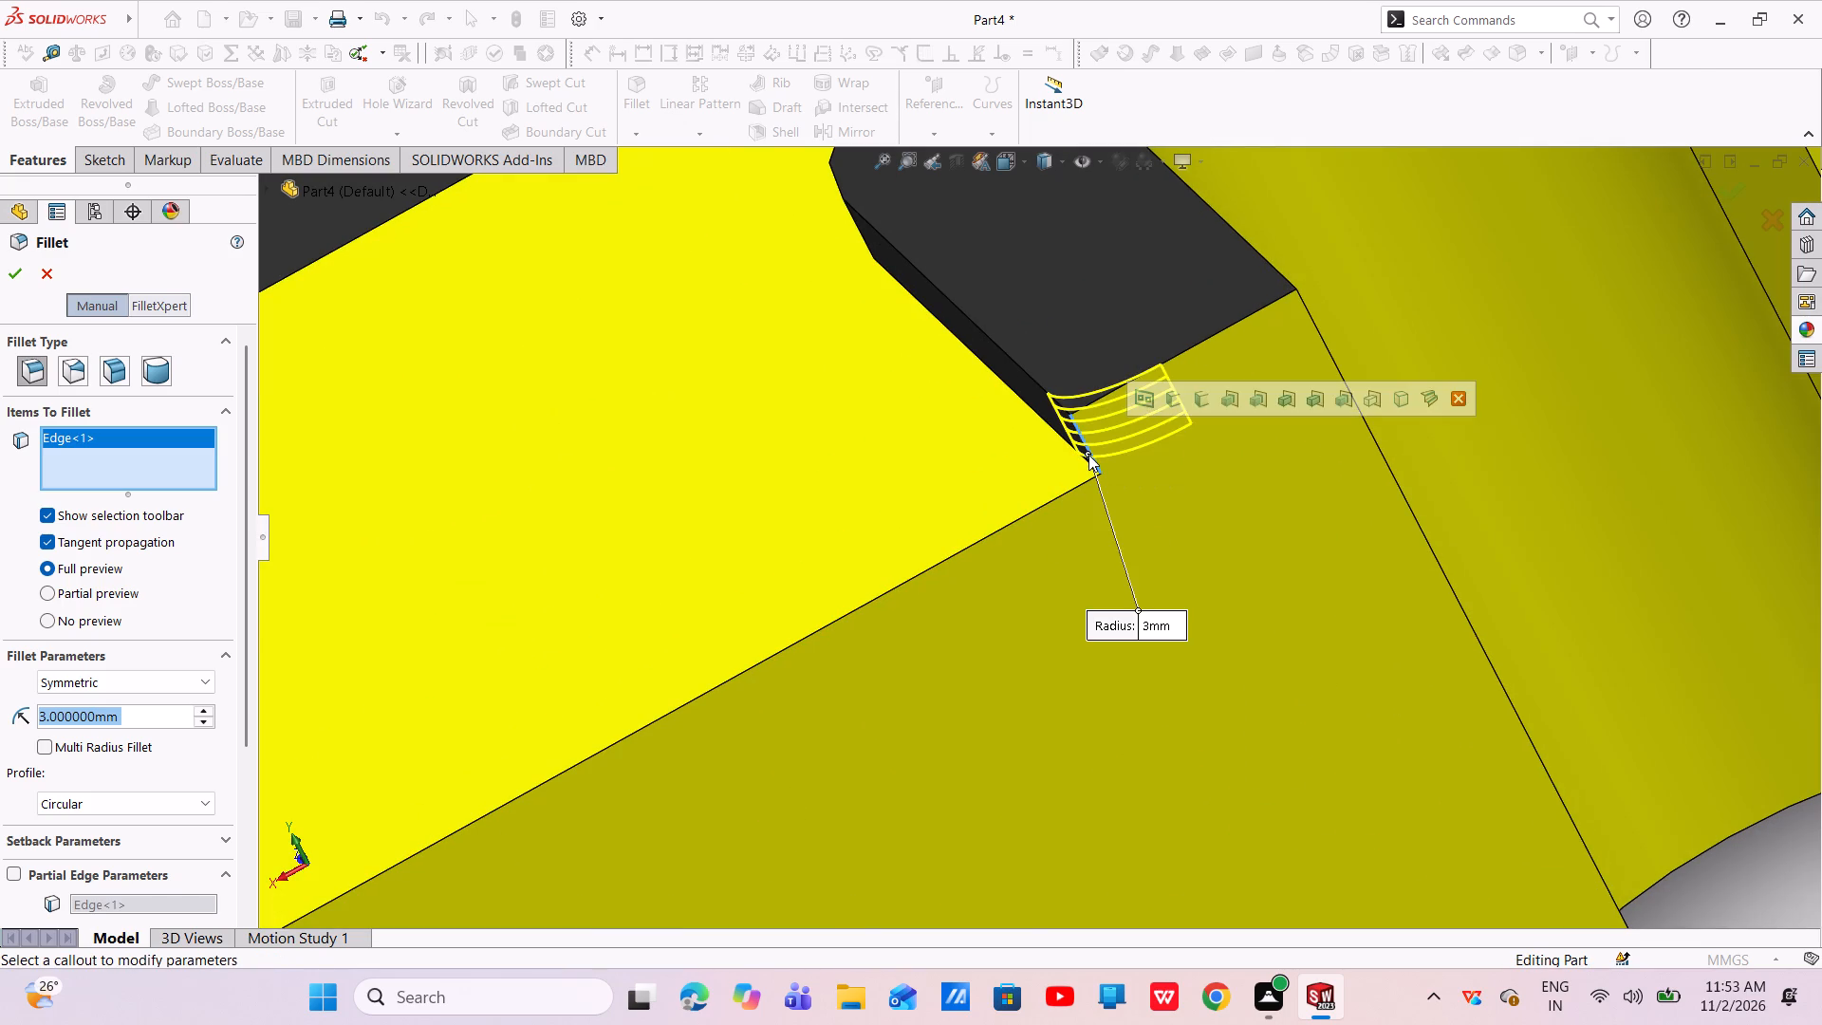
scroll(1088, 455, "up", 6)
middle_click_drag(1245, 429, 1161, 537)
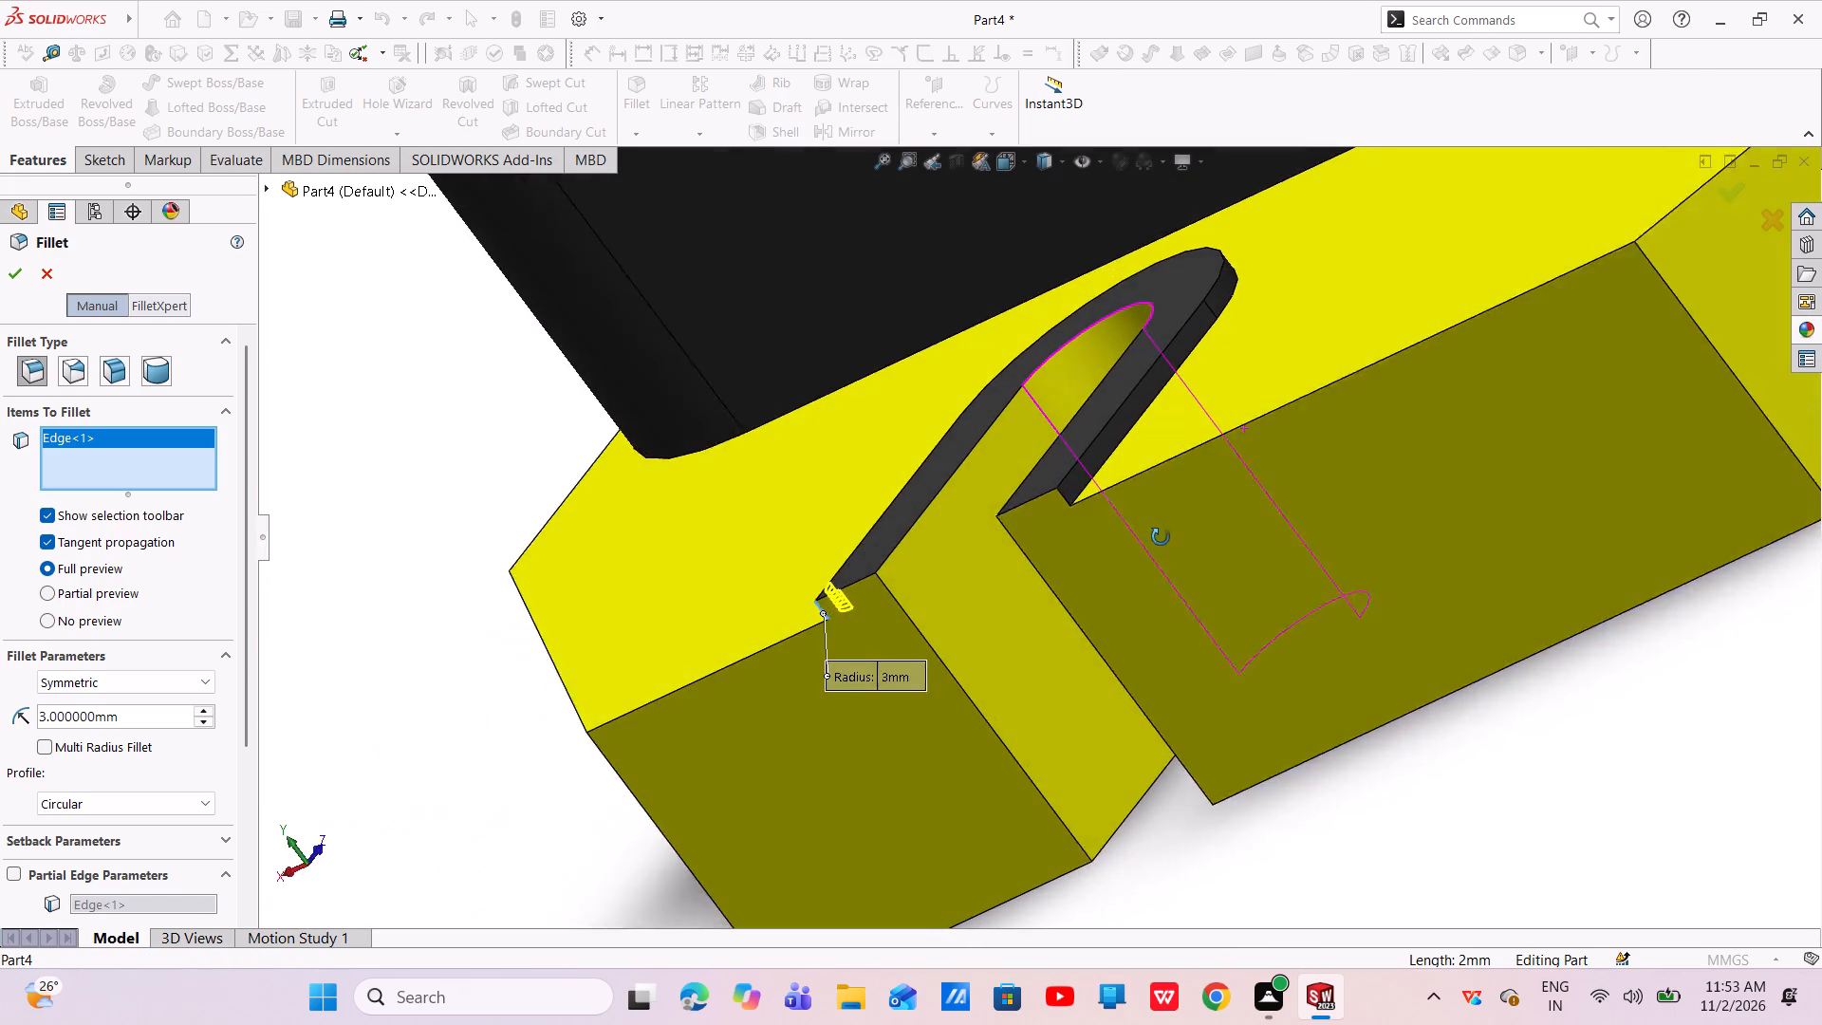
middle_click_drag(1161, 537, 1158, 553)
scroll(1099, 521, "down", 6)
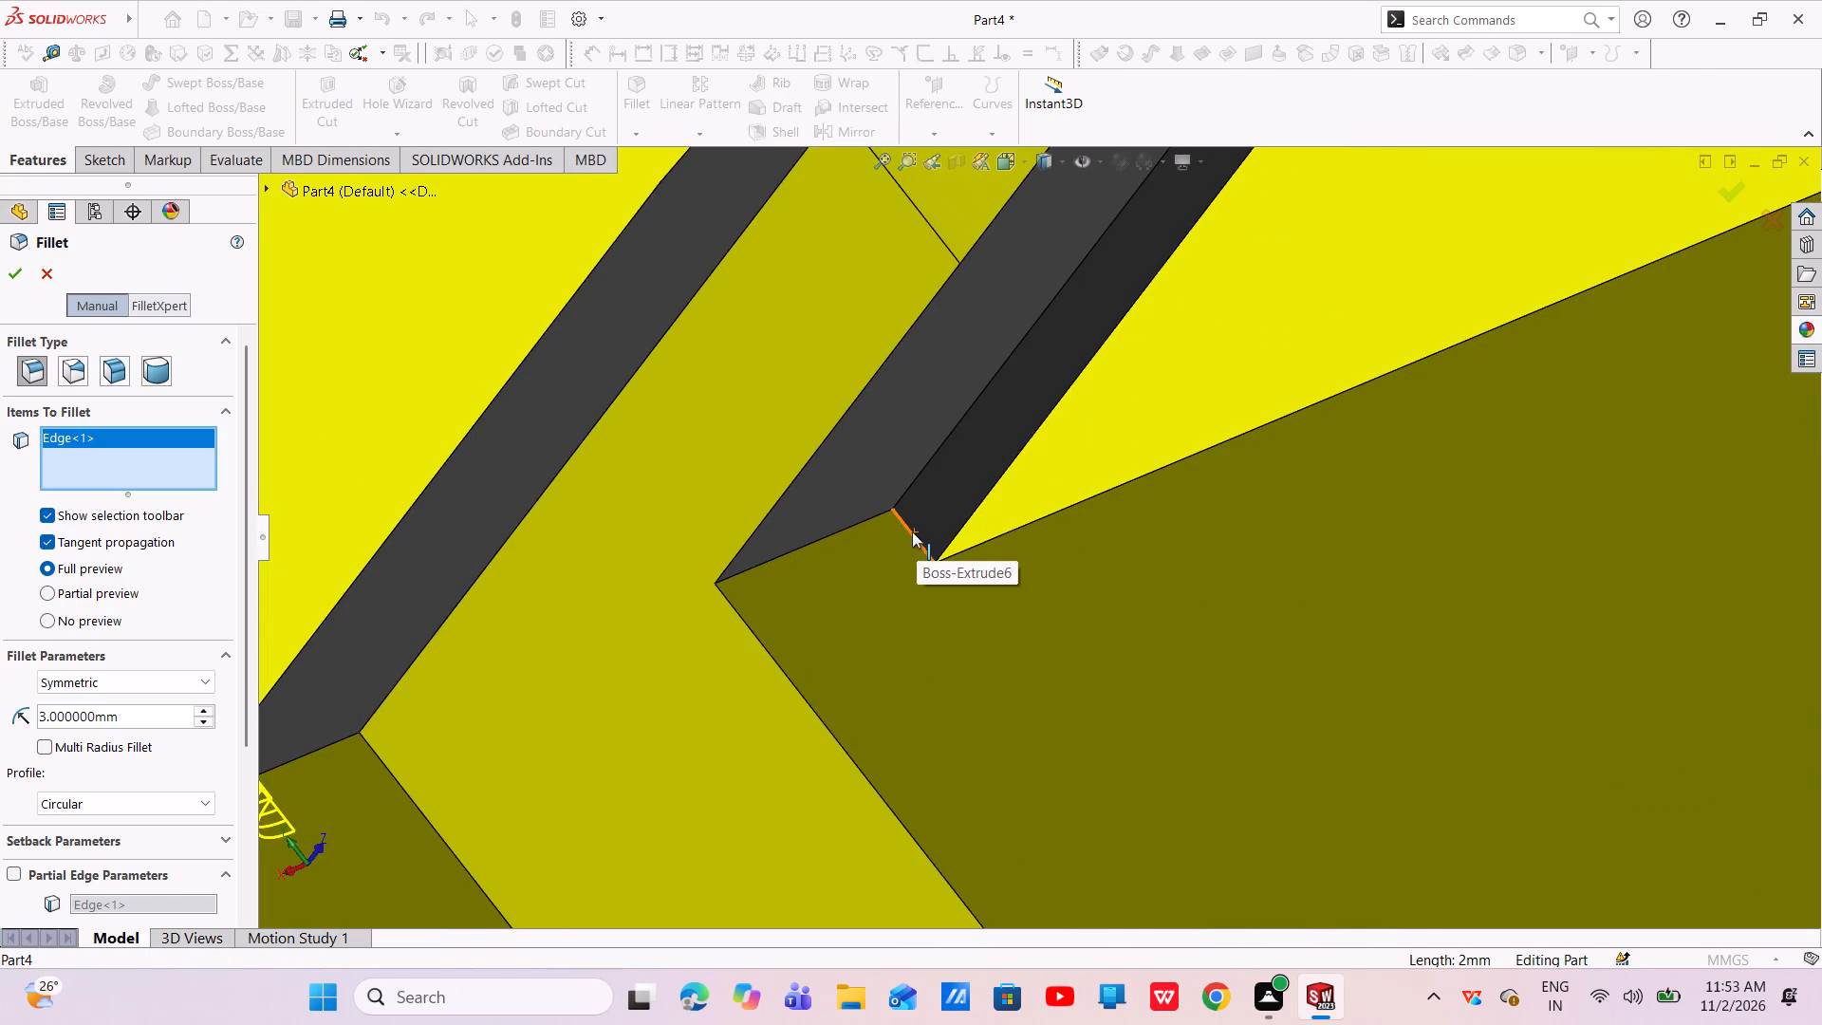
left_click(909, 531)
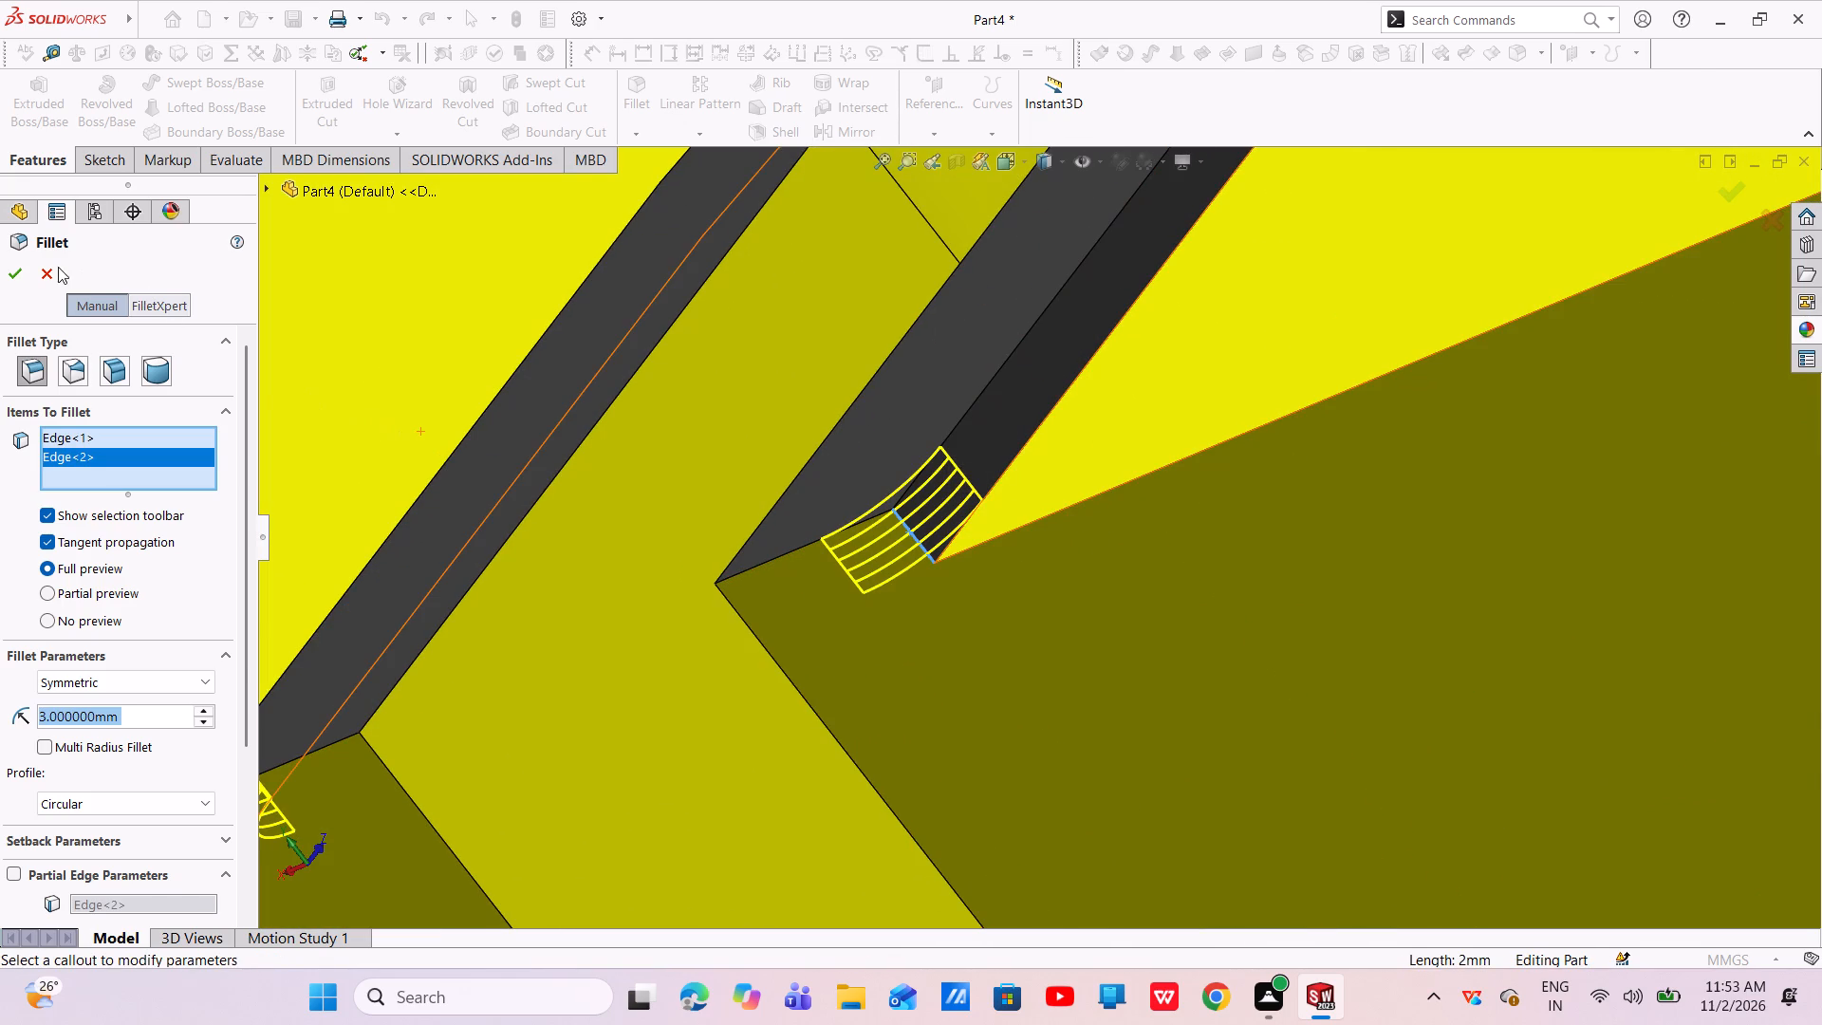
left_click(27, 271)
scroll(808, 583, "up", 6)
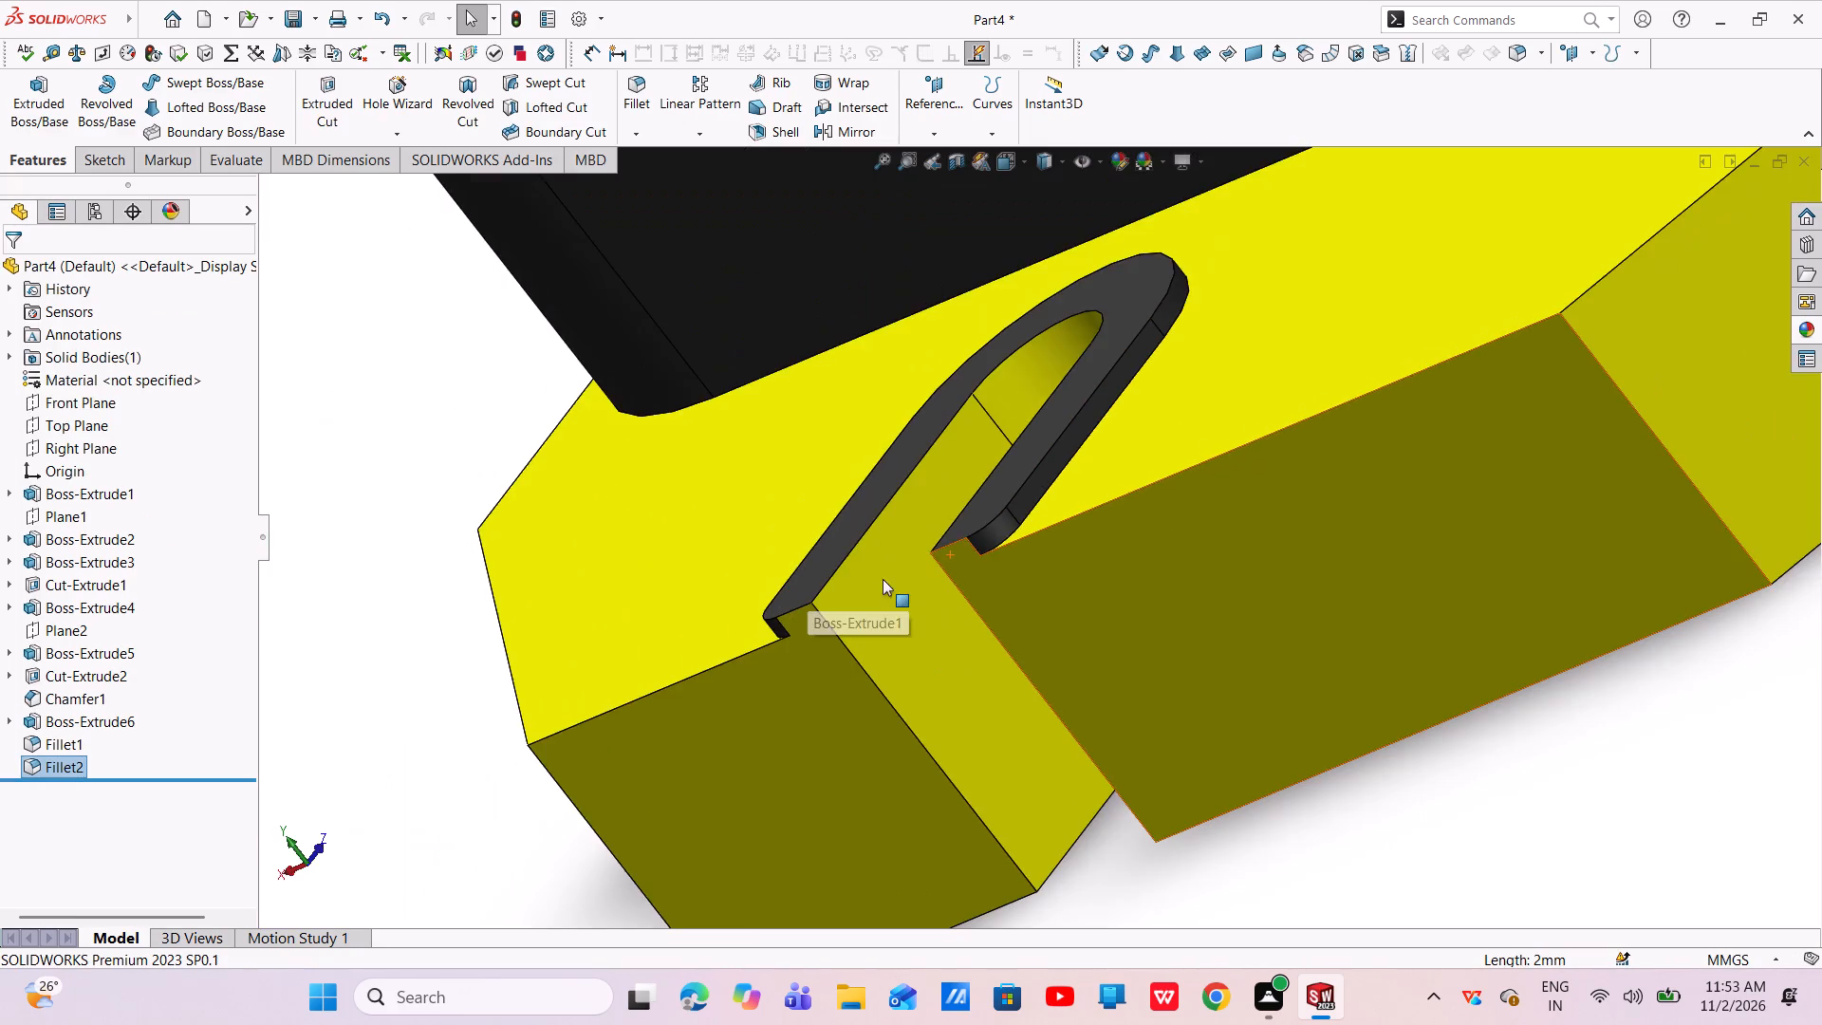
Apply the polished aluminum appearance to the top faces of both raised U-shaped slot pads on the plate.
middle_click_drag(1001, 583, 1078, 621)
scroll(1018, 638, "up", 4)
middle_click_drag(929, 580, 1010, 512)
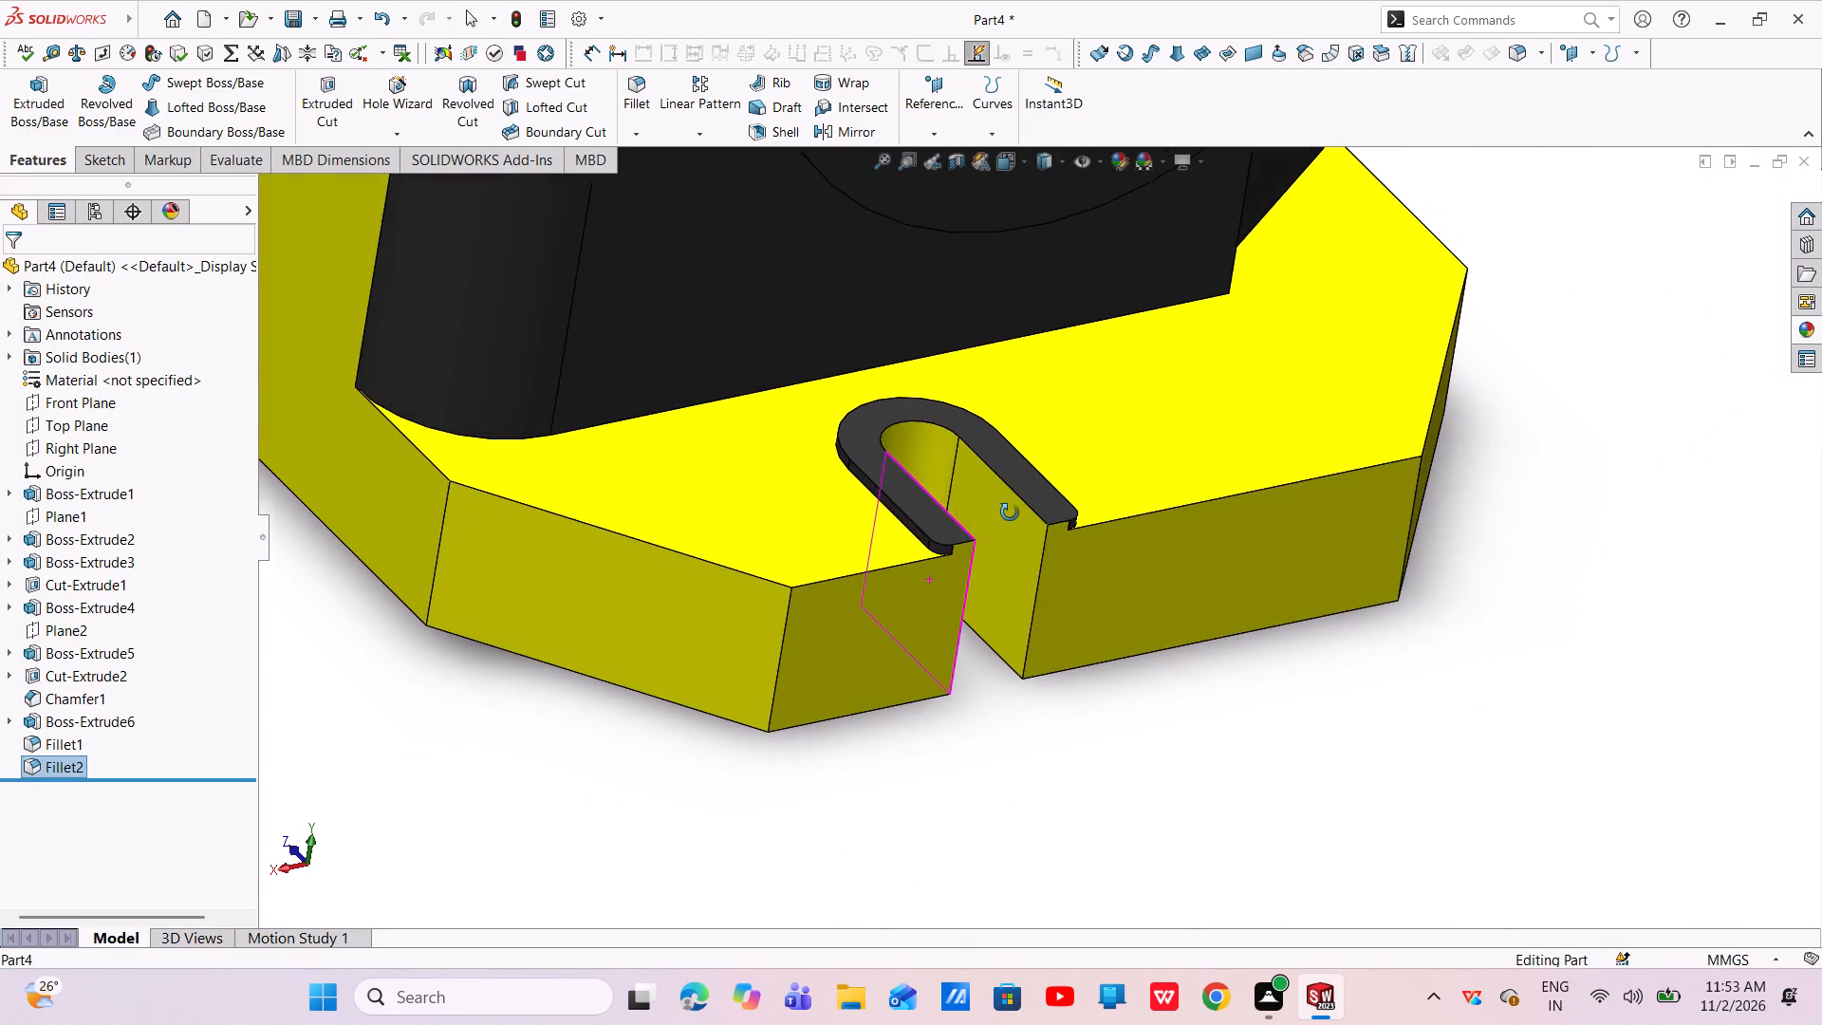
middle_click_drag(1010, 512, 1016, 517)
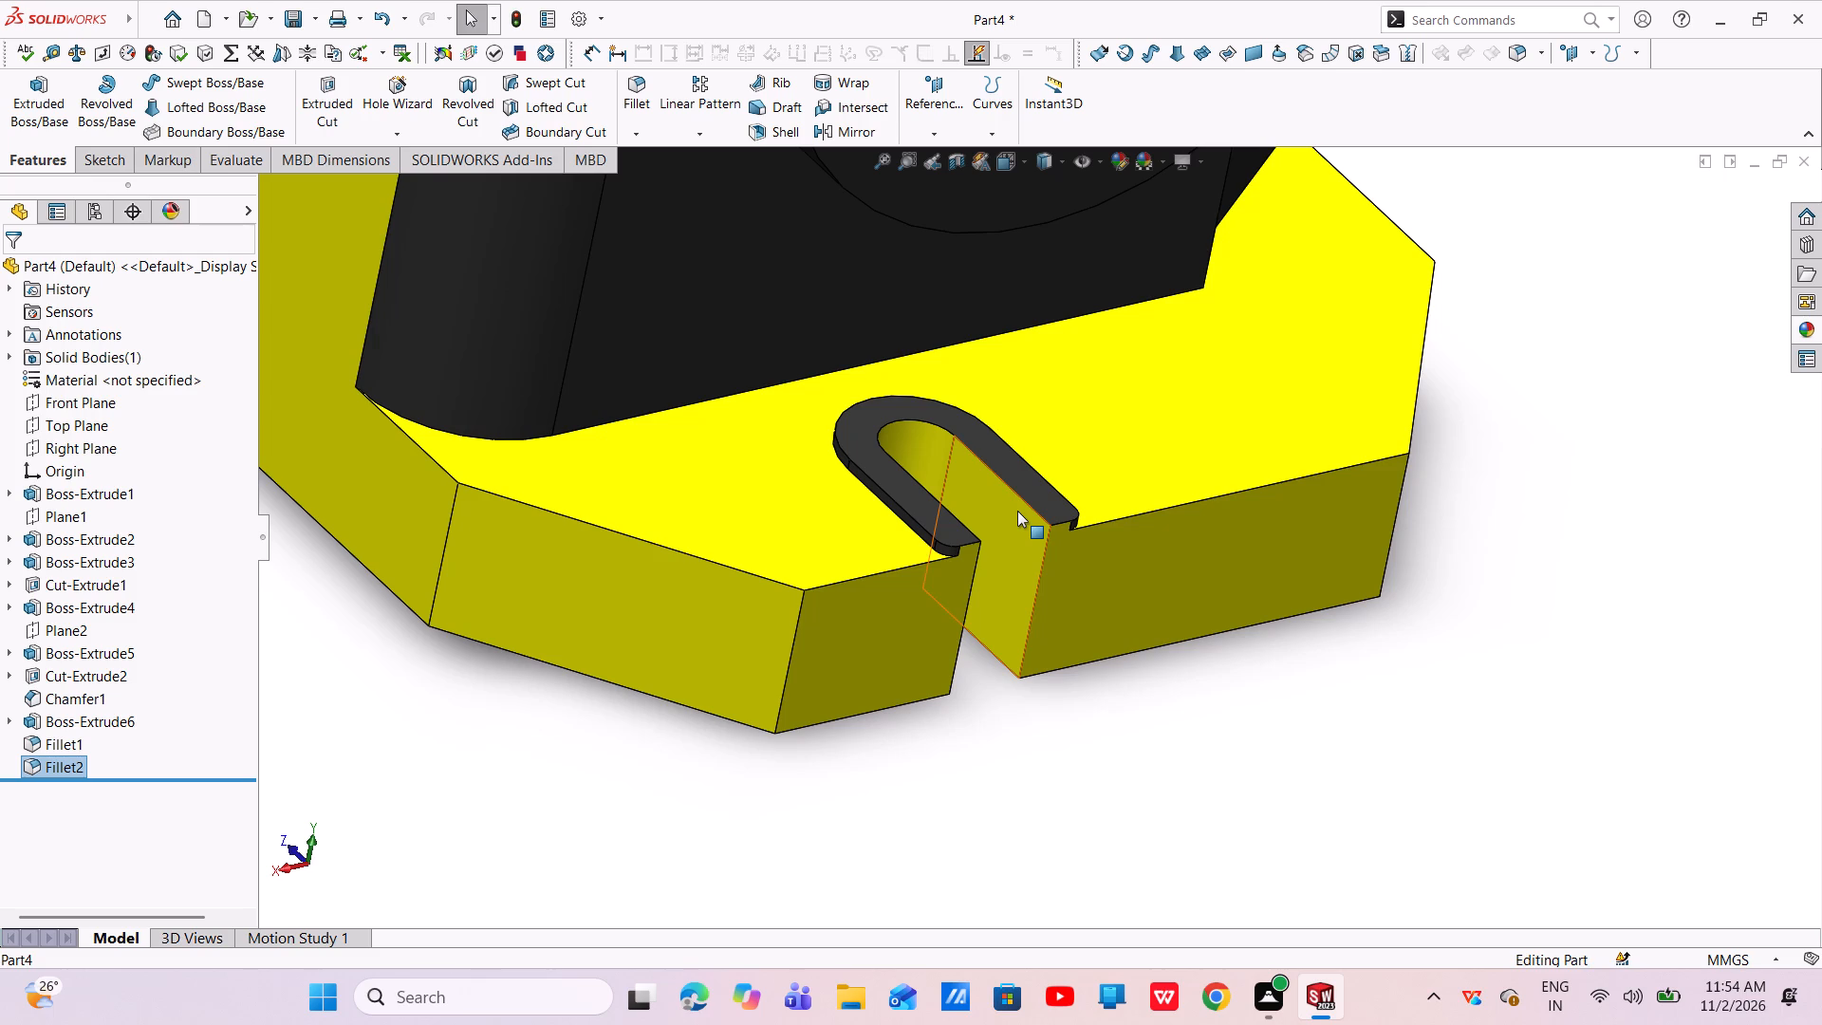
scroll(892, 357, "up", 3)
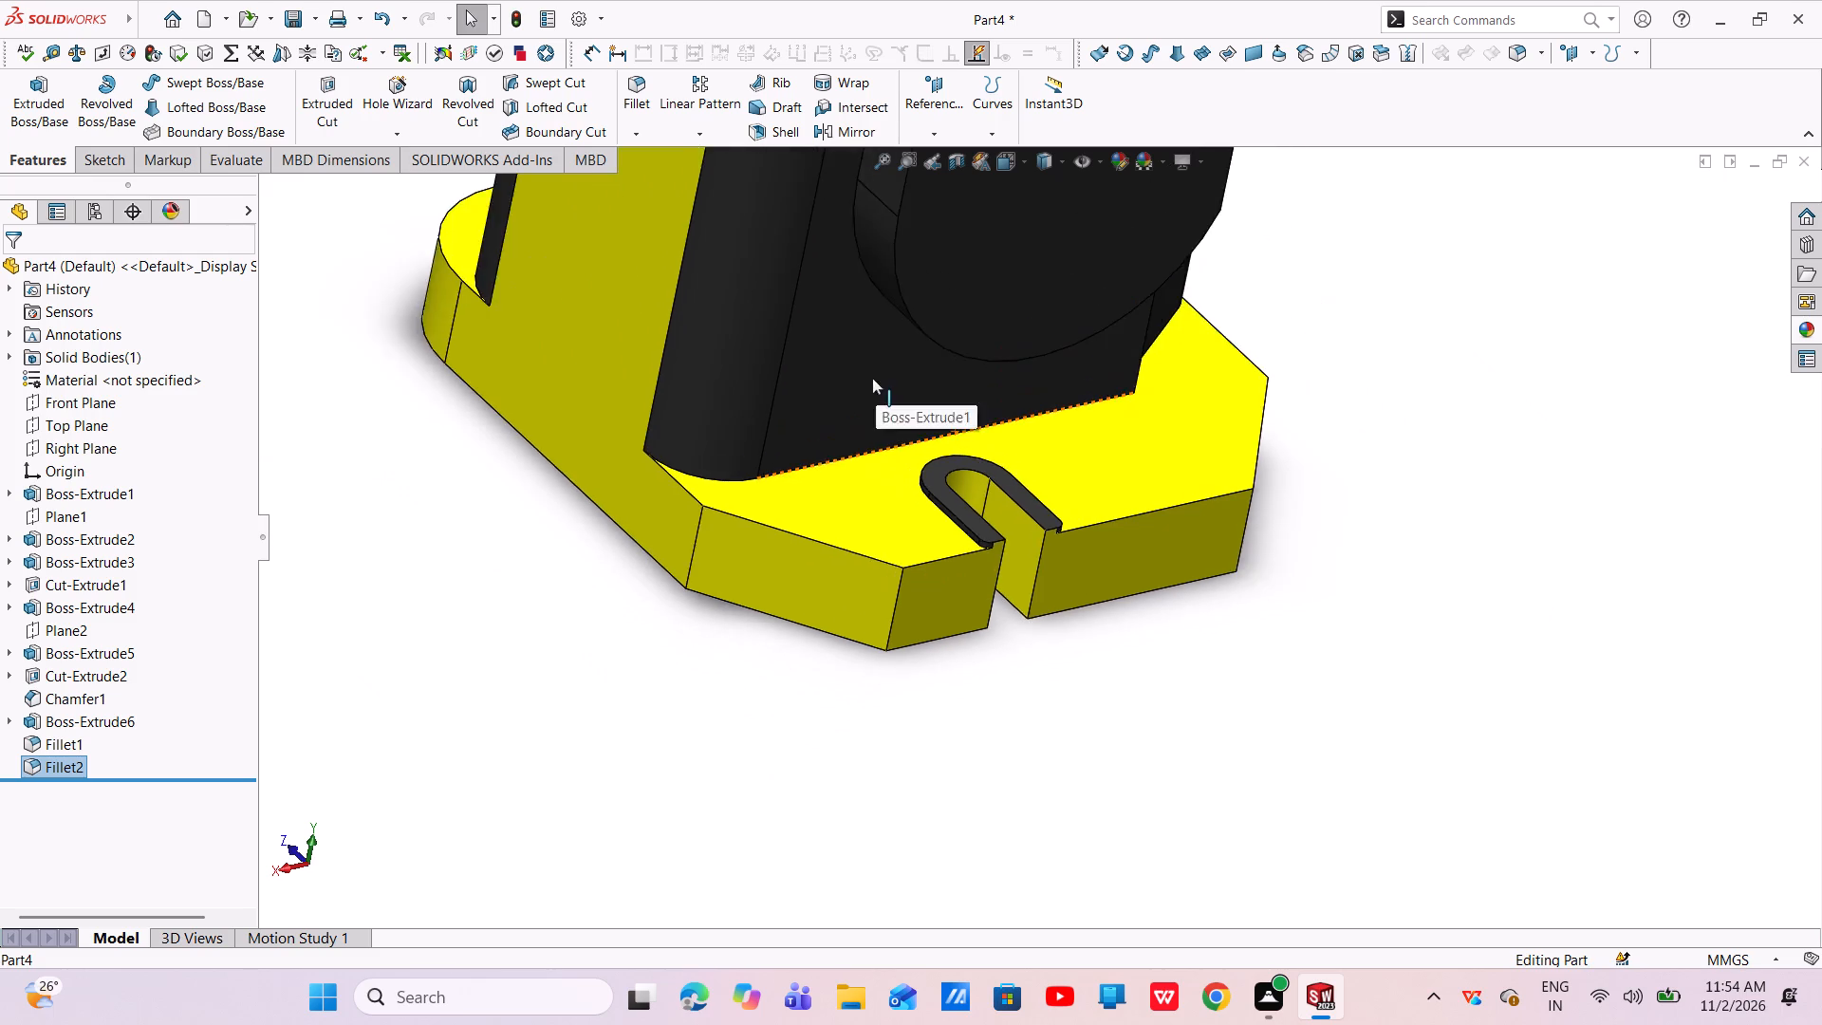
middle_click_drag(872, 378, 950, 519)
scroll(558, 414, "up", 3)
middle_click_drag(730, 372, 727, 414)
scroll(731, 309, "down", 5)
left_click(793, 278)
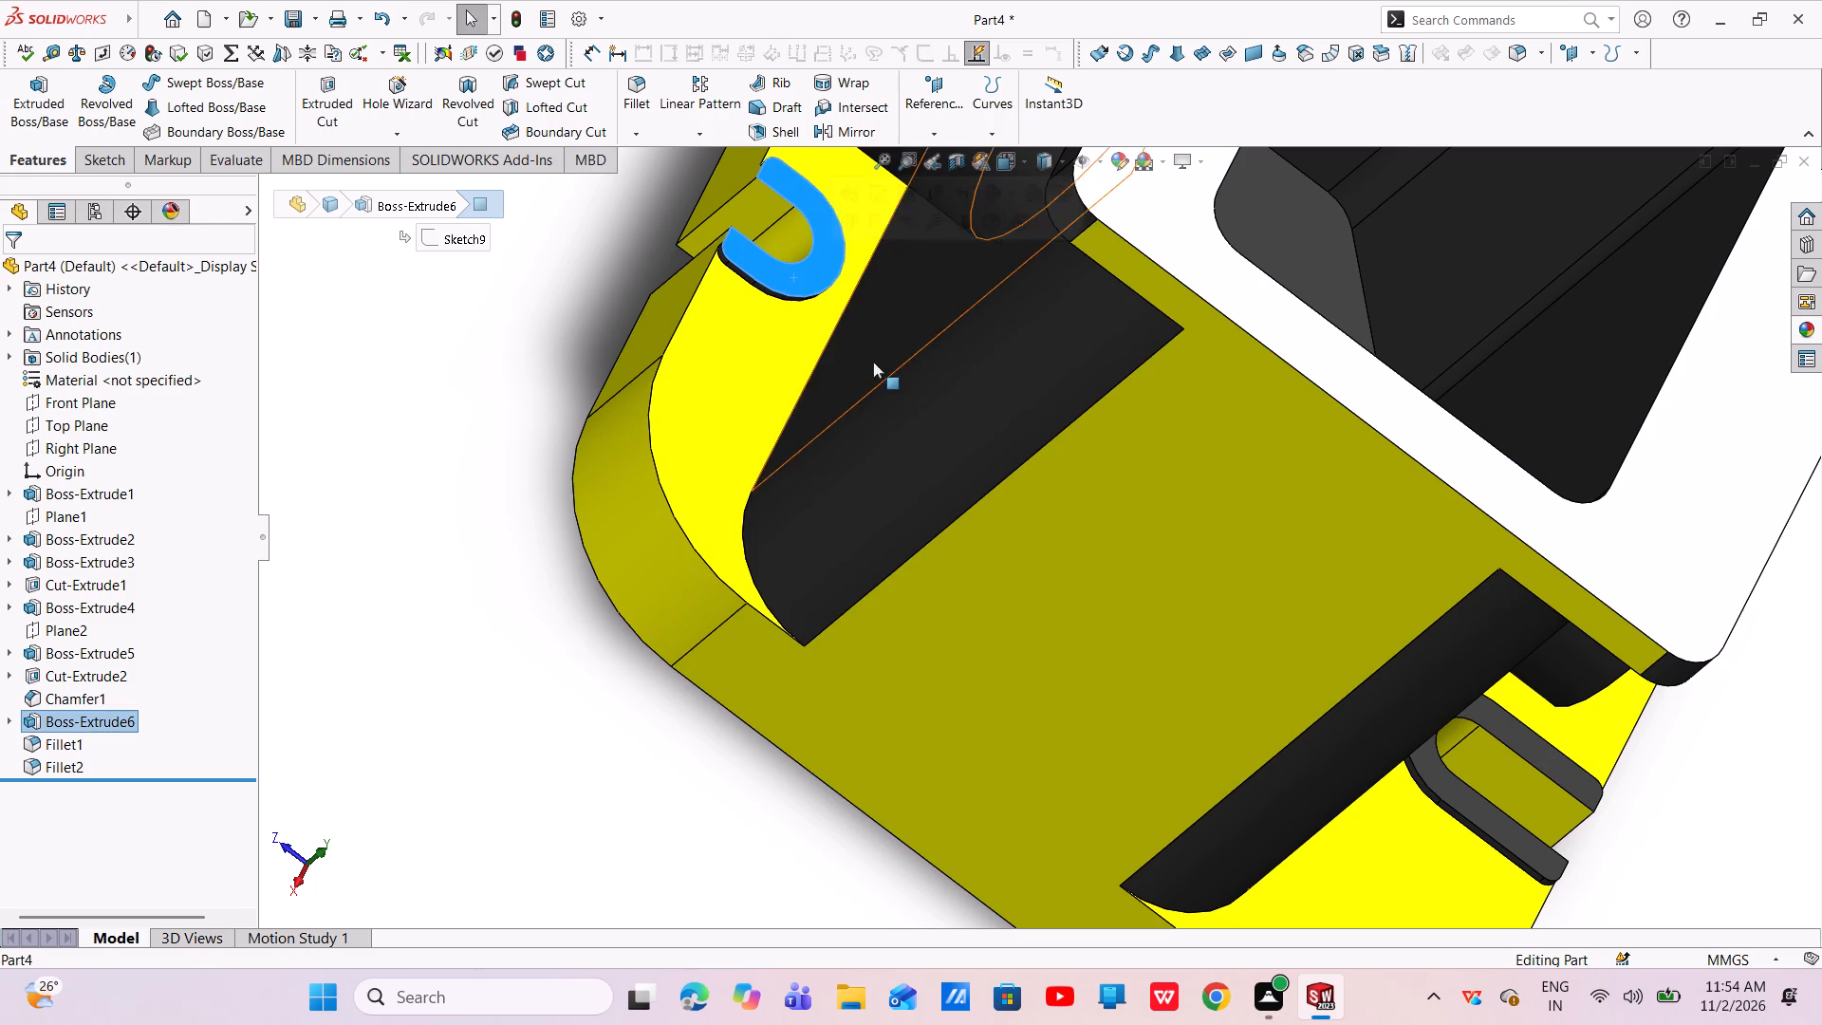
scroll(1575, 899, "up", 4, "ctrl")
scroll(1462, 687, "down", 5)
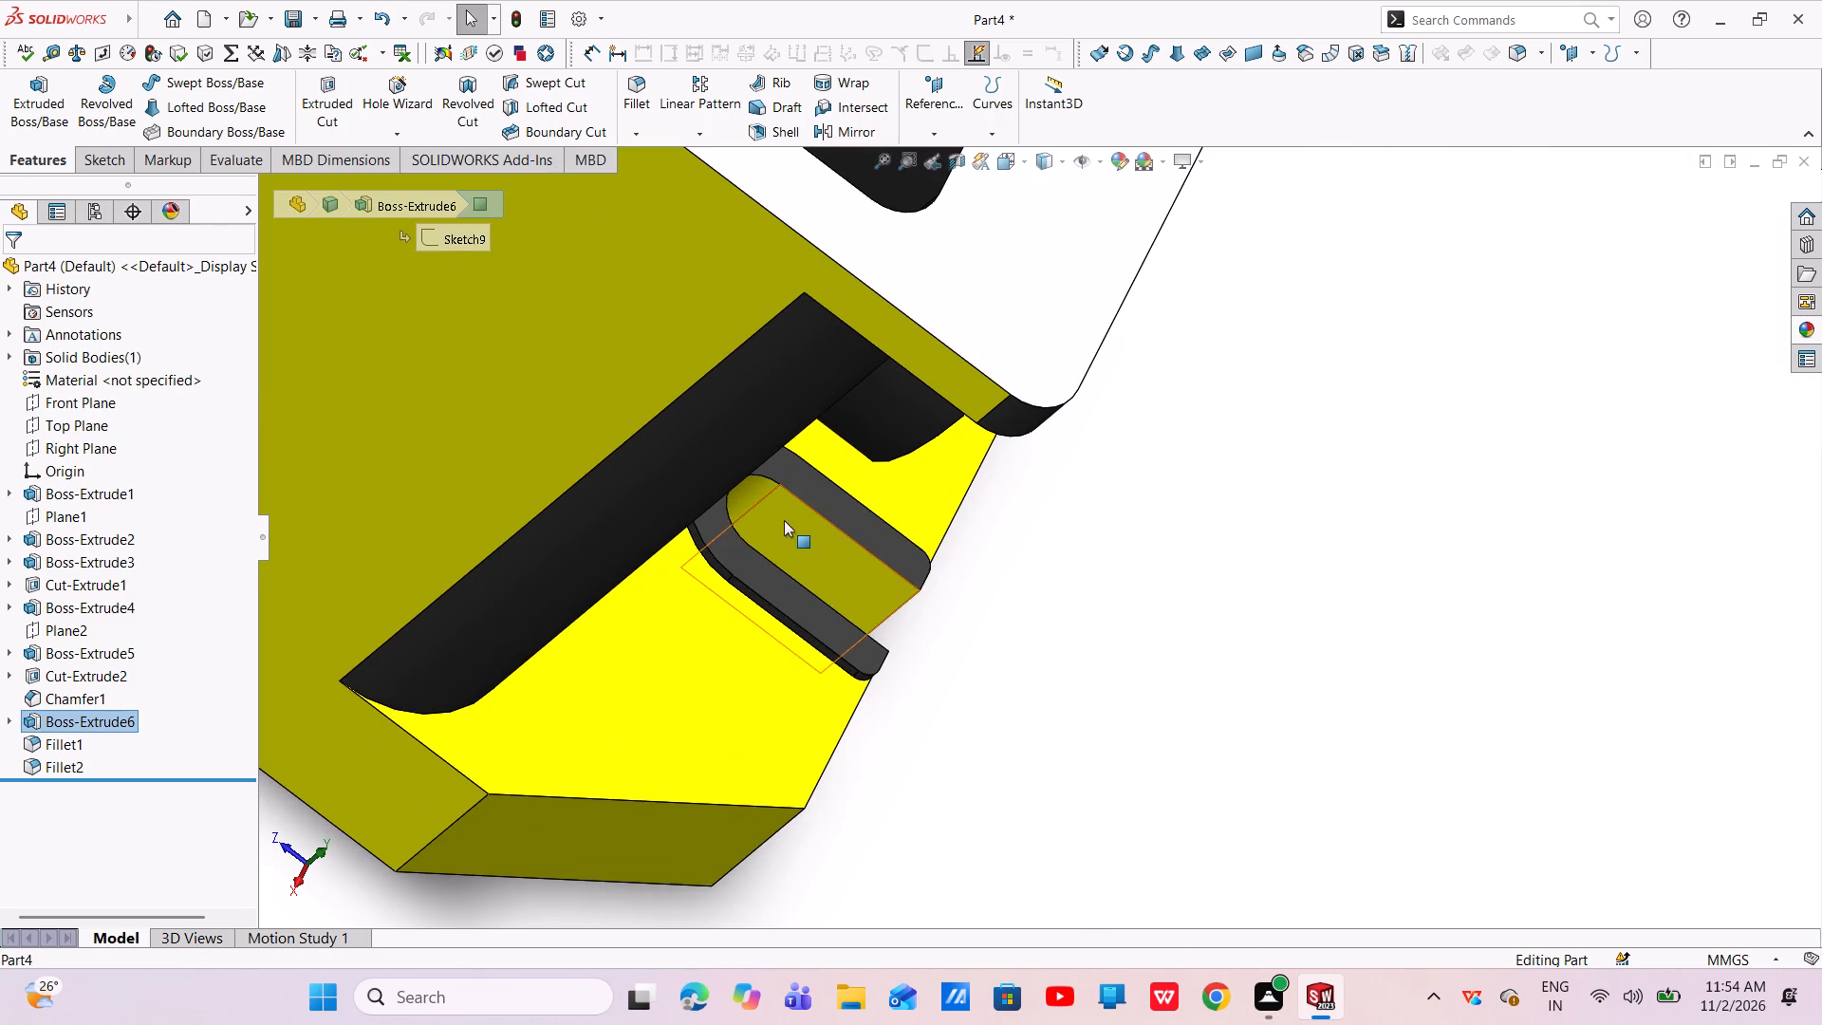
left_click(753, 569, "ctrl")
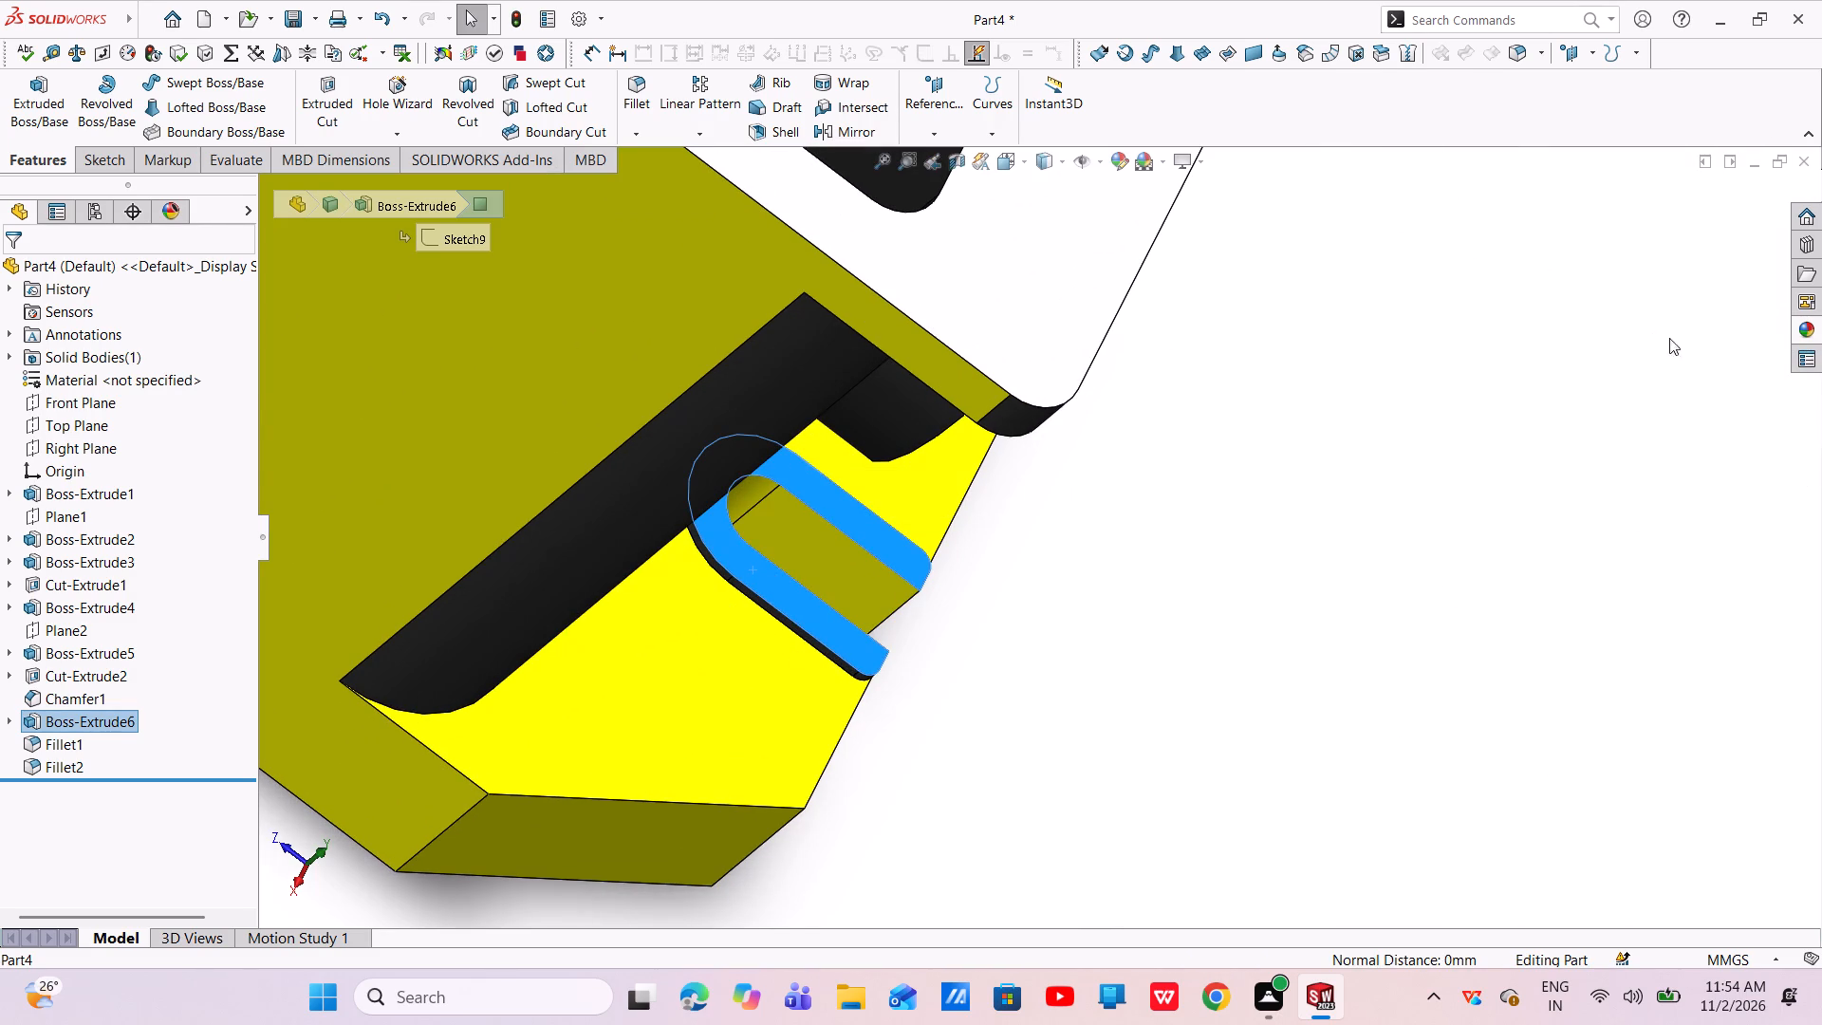
left_click(1802, 331)
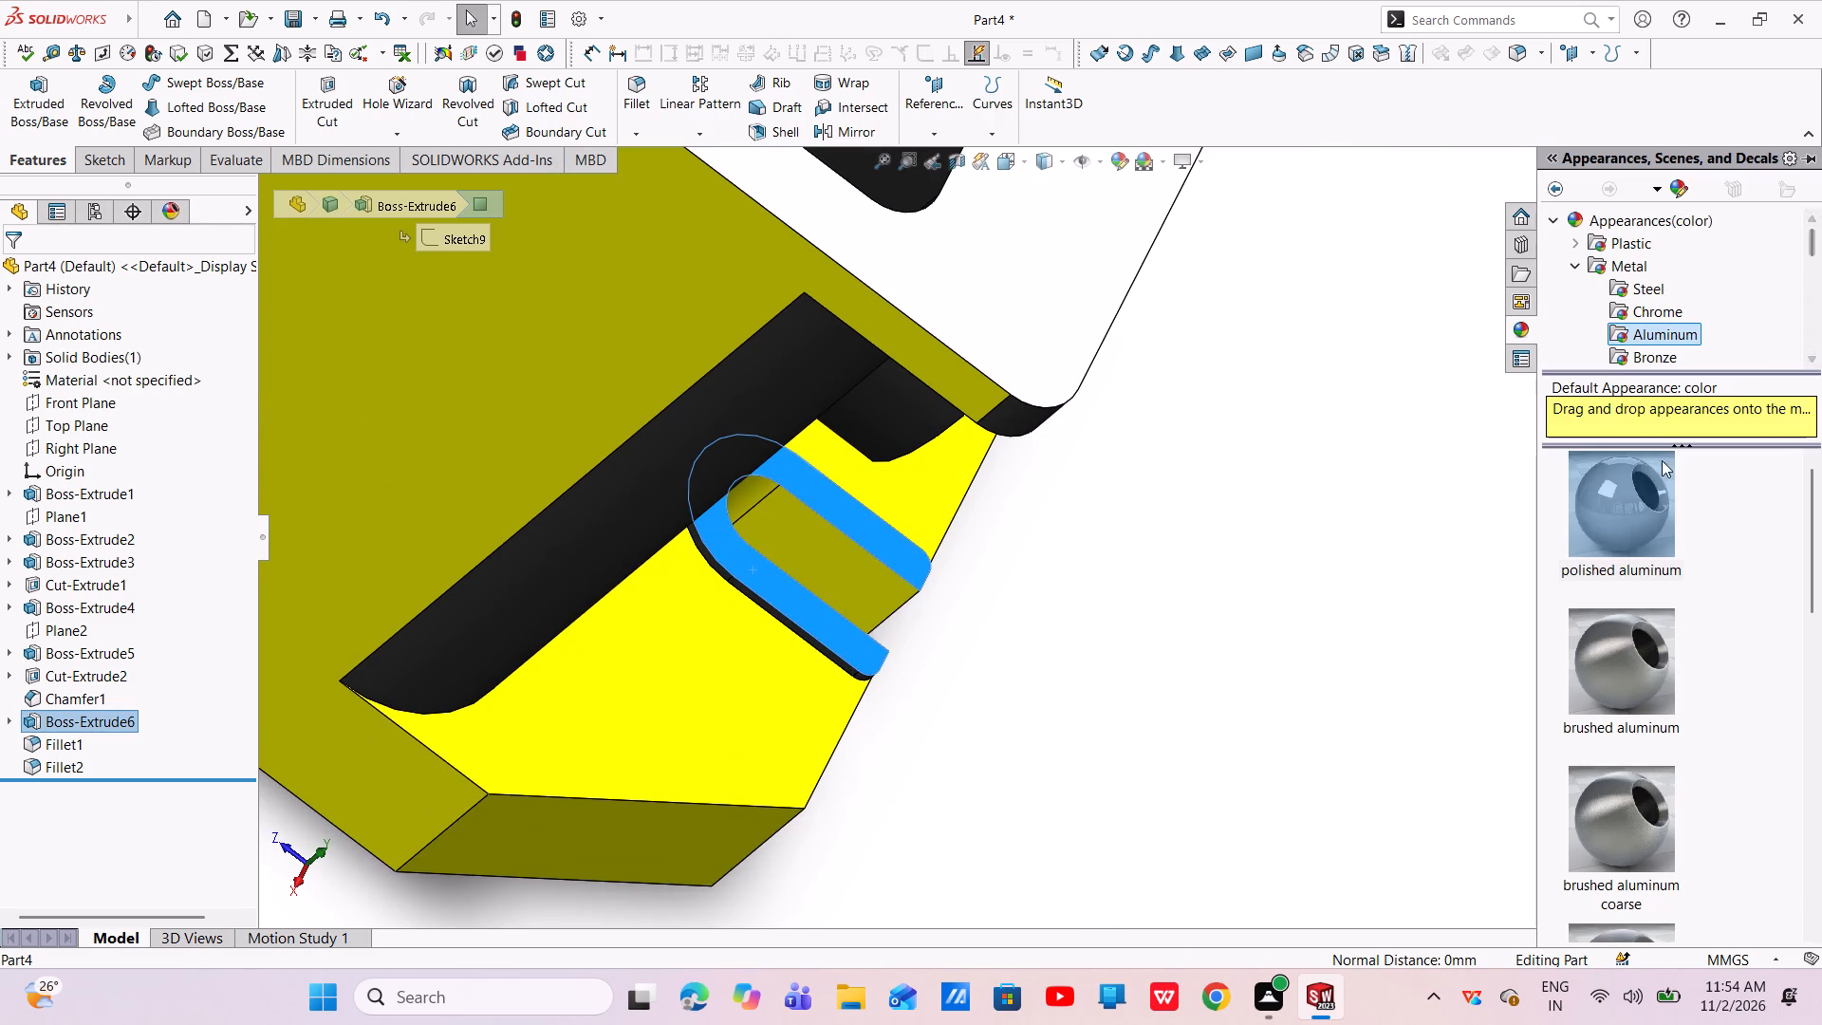
double_click(1627, 490)
scroll(1342, 548, "up", 3)
left_click(1251, 553)
scroll(1249, 553, "up", 3)
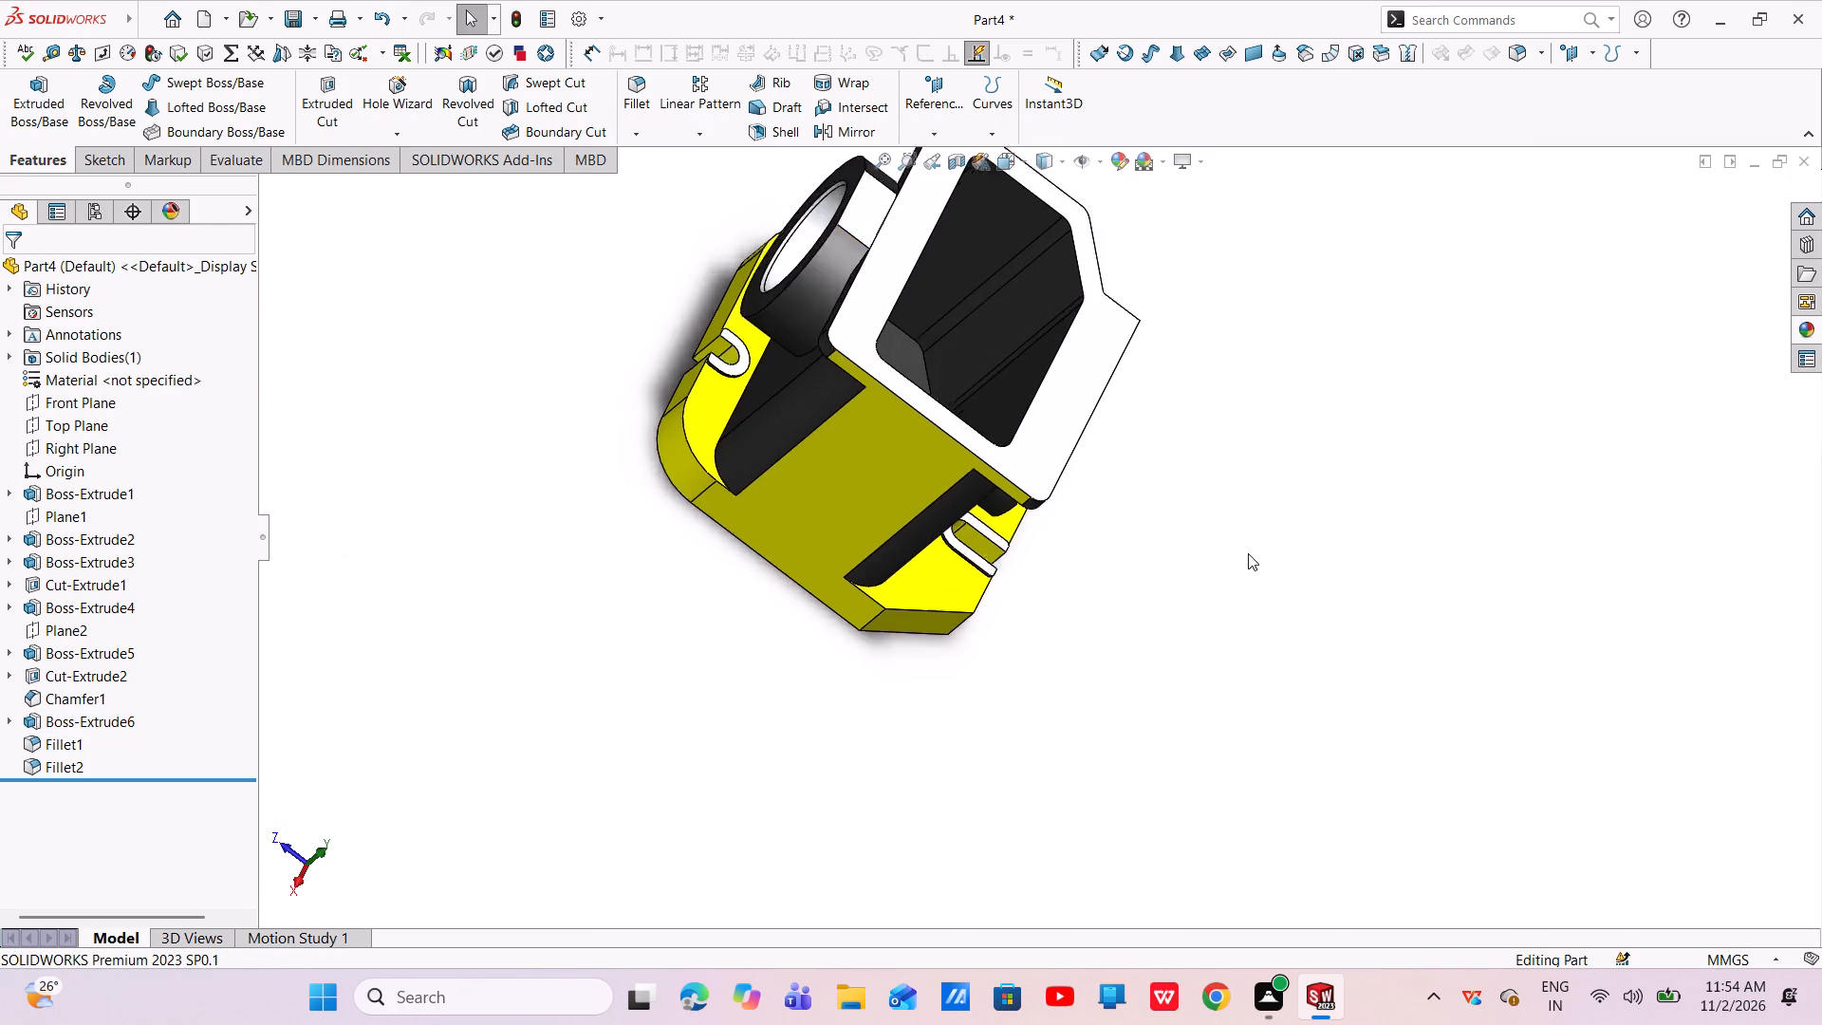
scroll(1248, 553, "up", 2)
middle_click_drag(1272, 505, 1230, 414)
scroll(1230, 414, "up", 1)
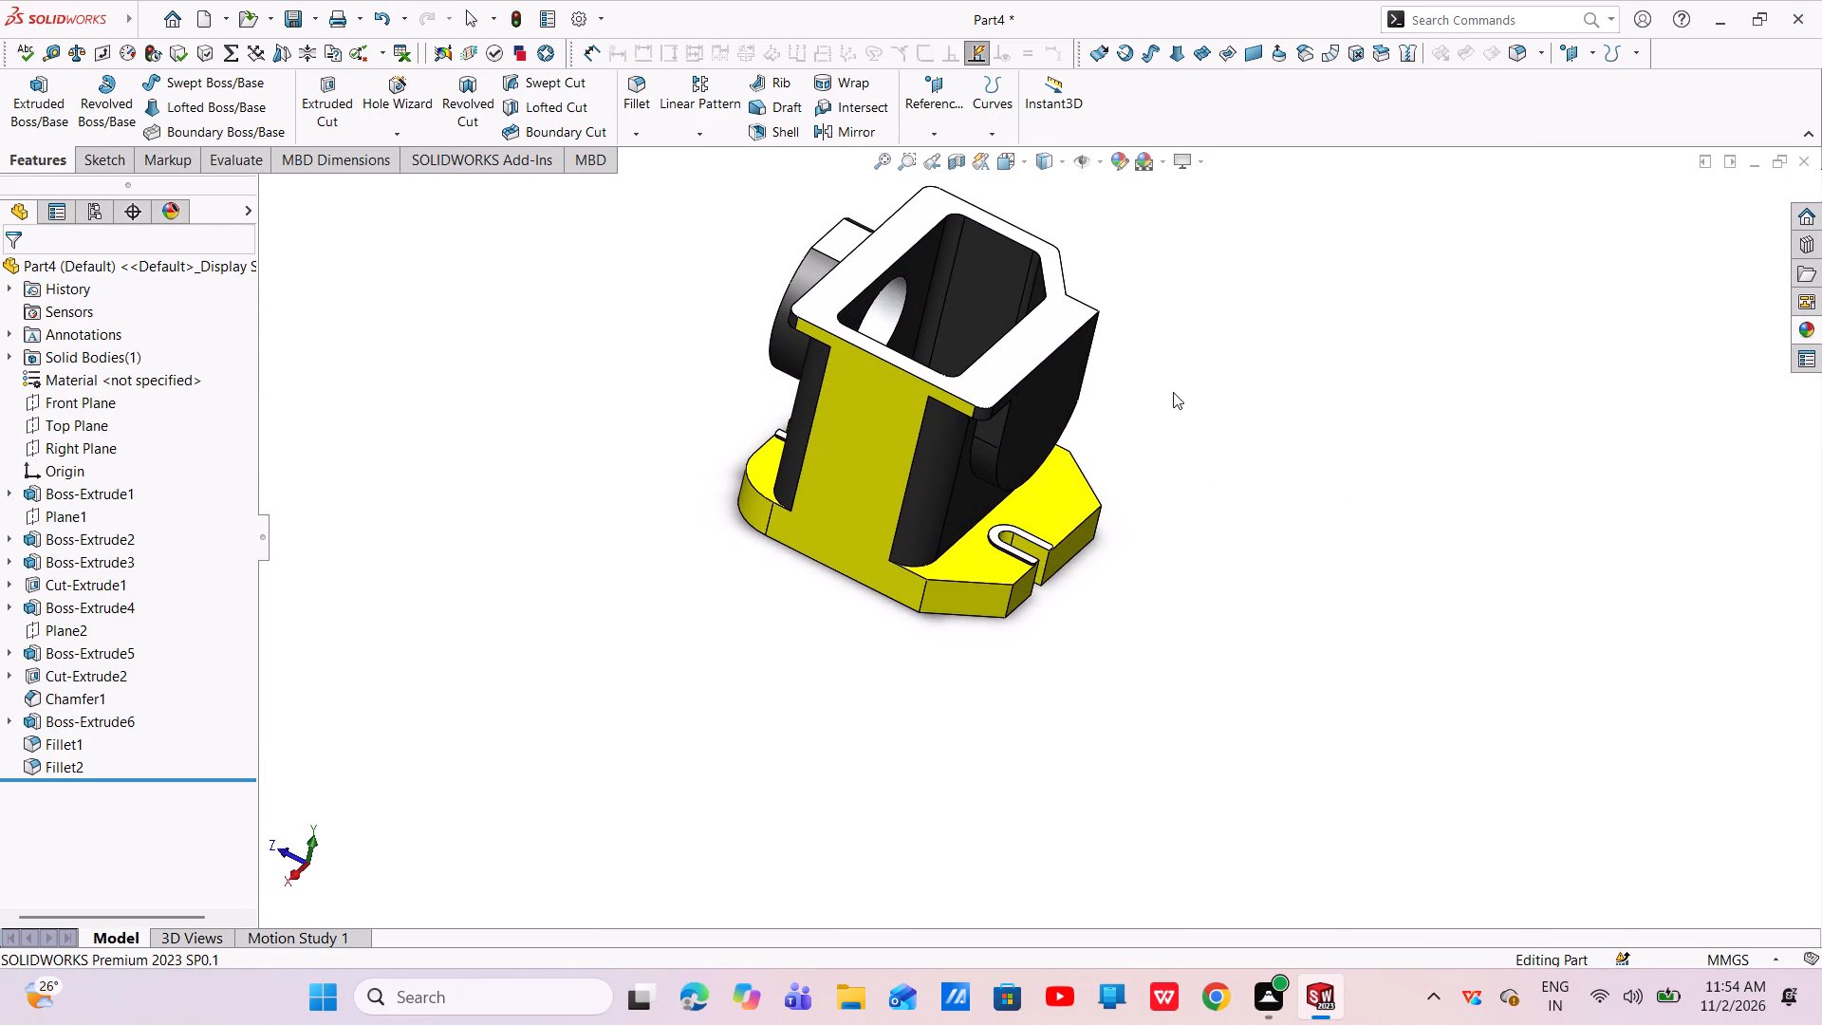
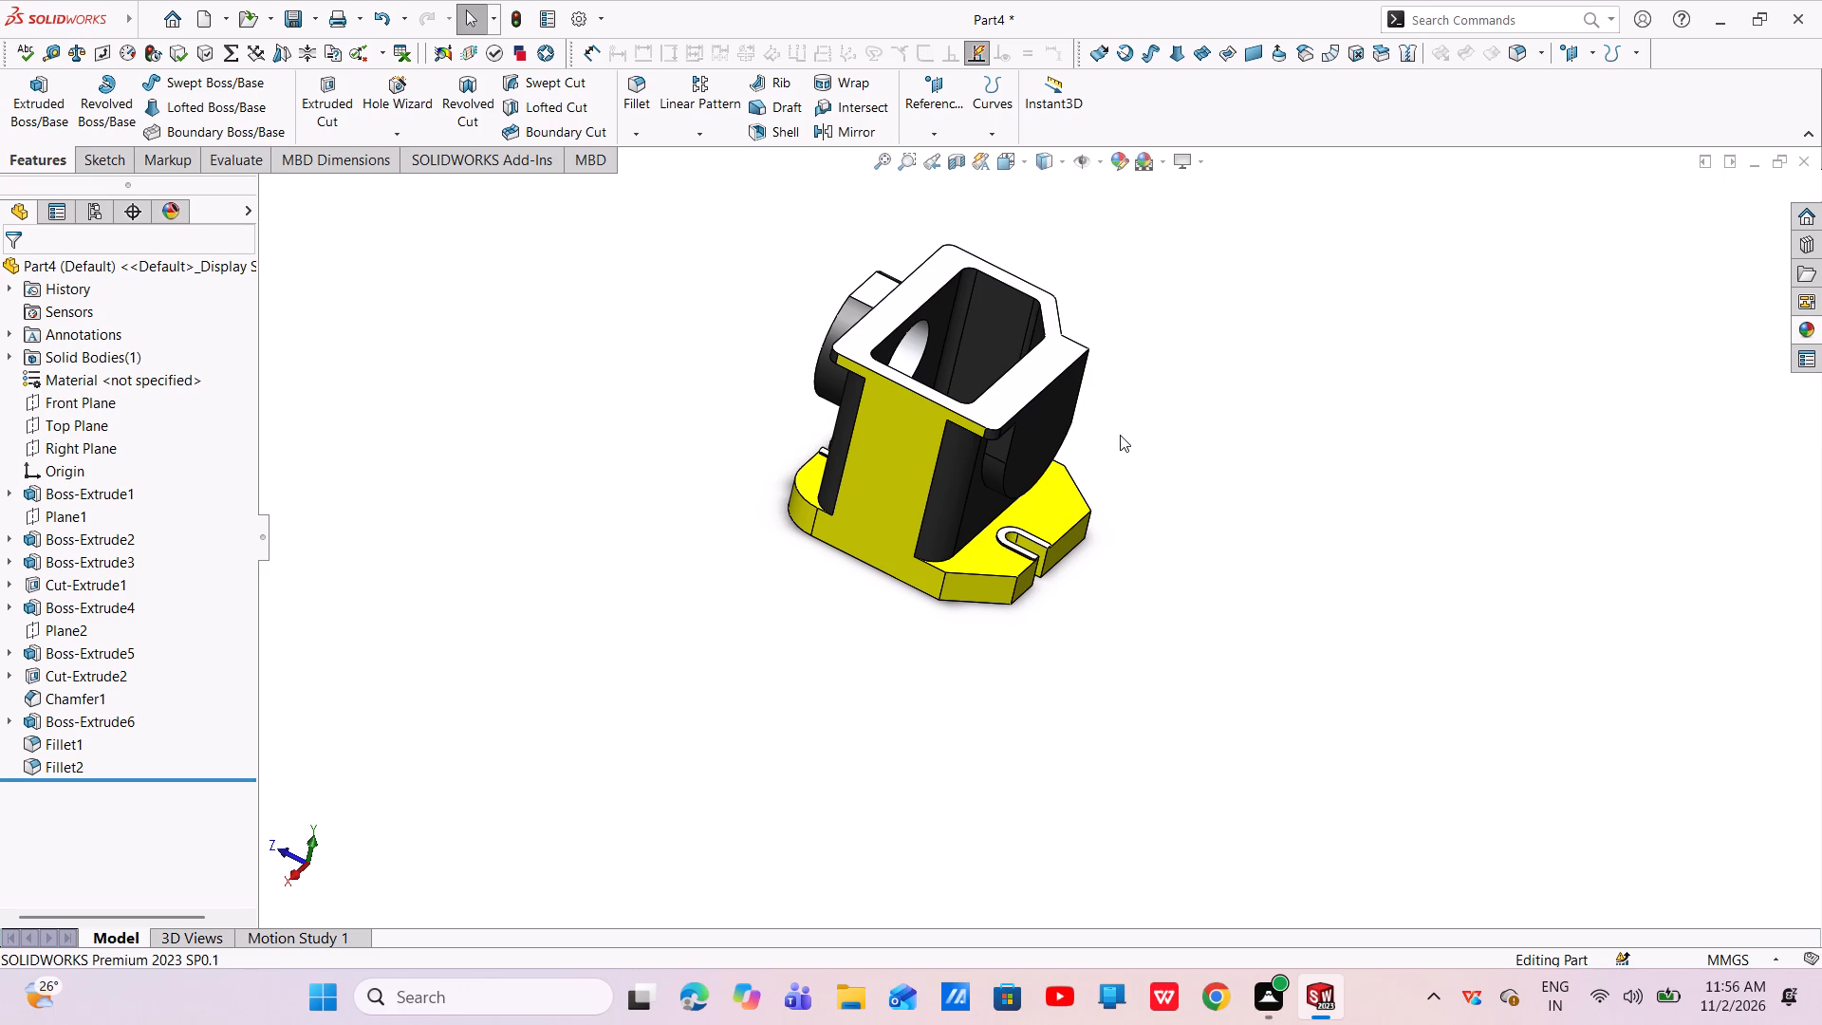
Examine the finished faces, side boss and slotted plate of the whole part from several sides.
scroll(1009, 410, "down", 2)
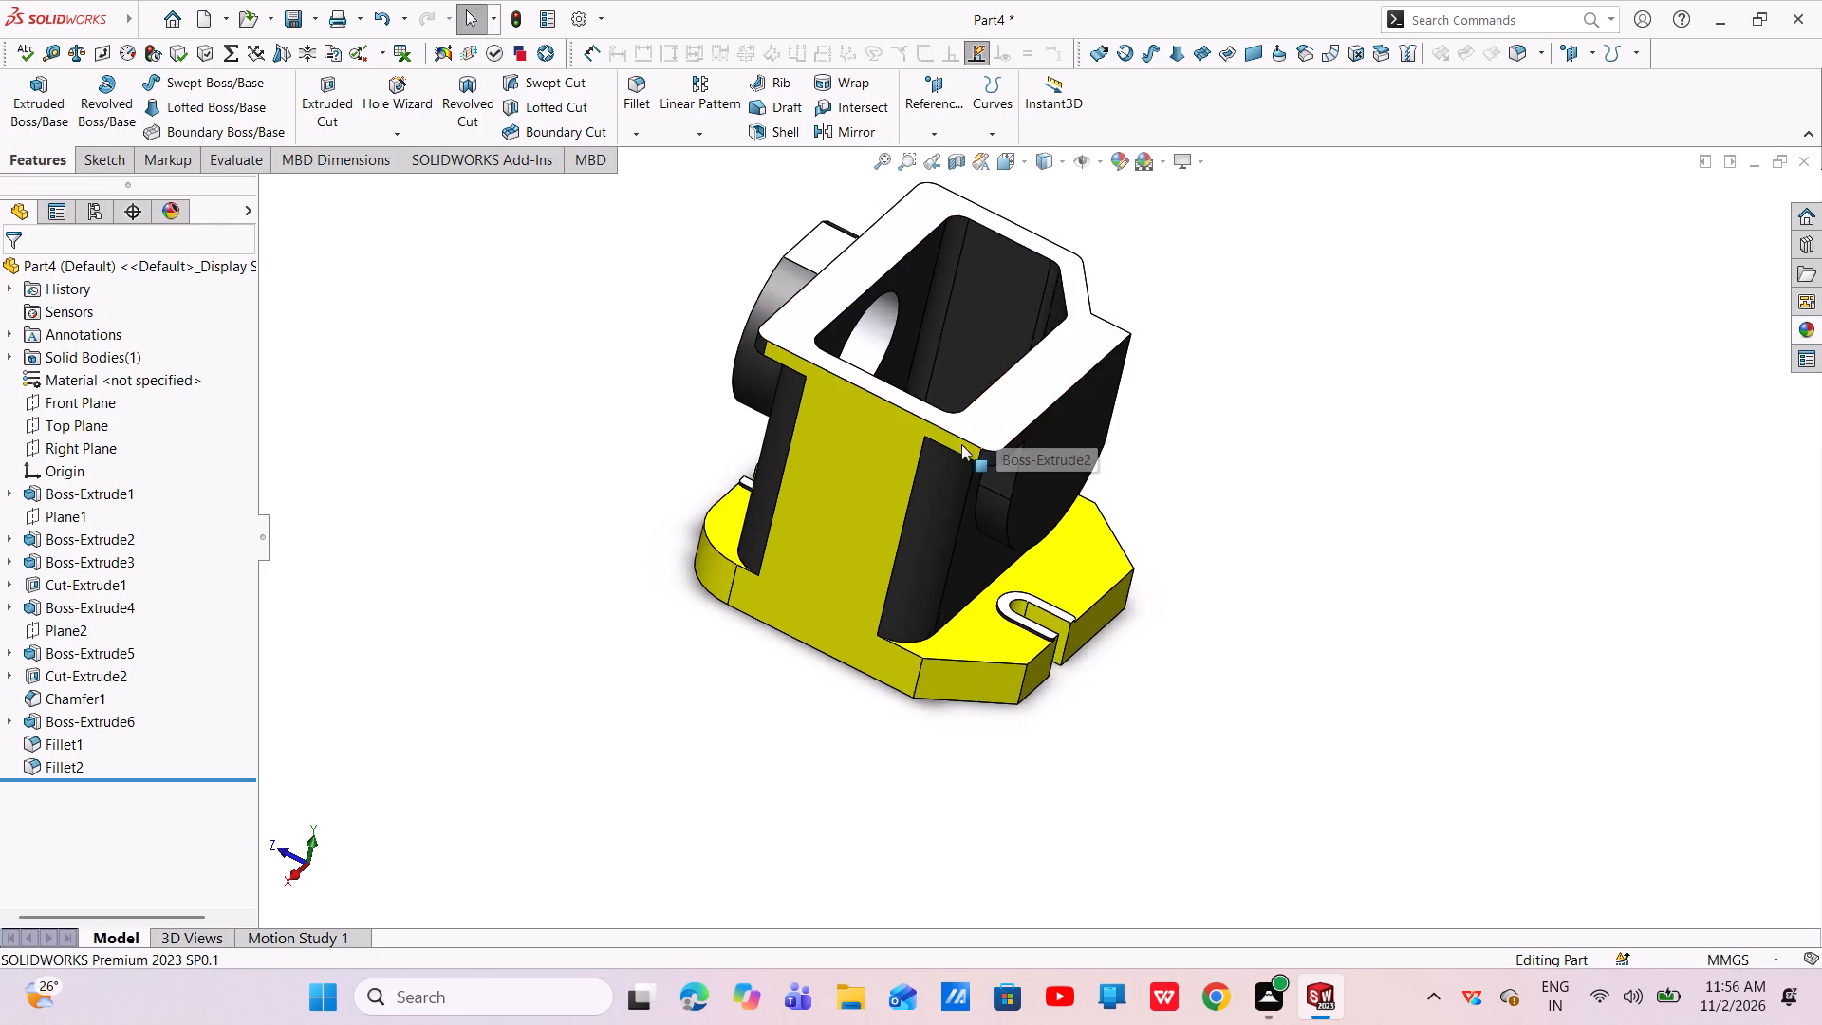
scroll(807, 482, "down", 1)
middle_click_drag(815, 487, 904, 777)
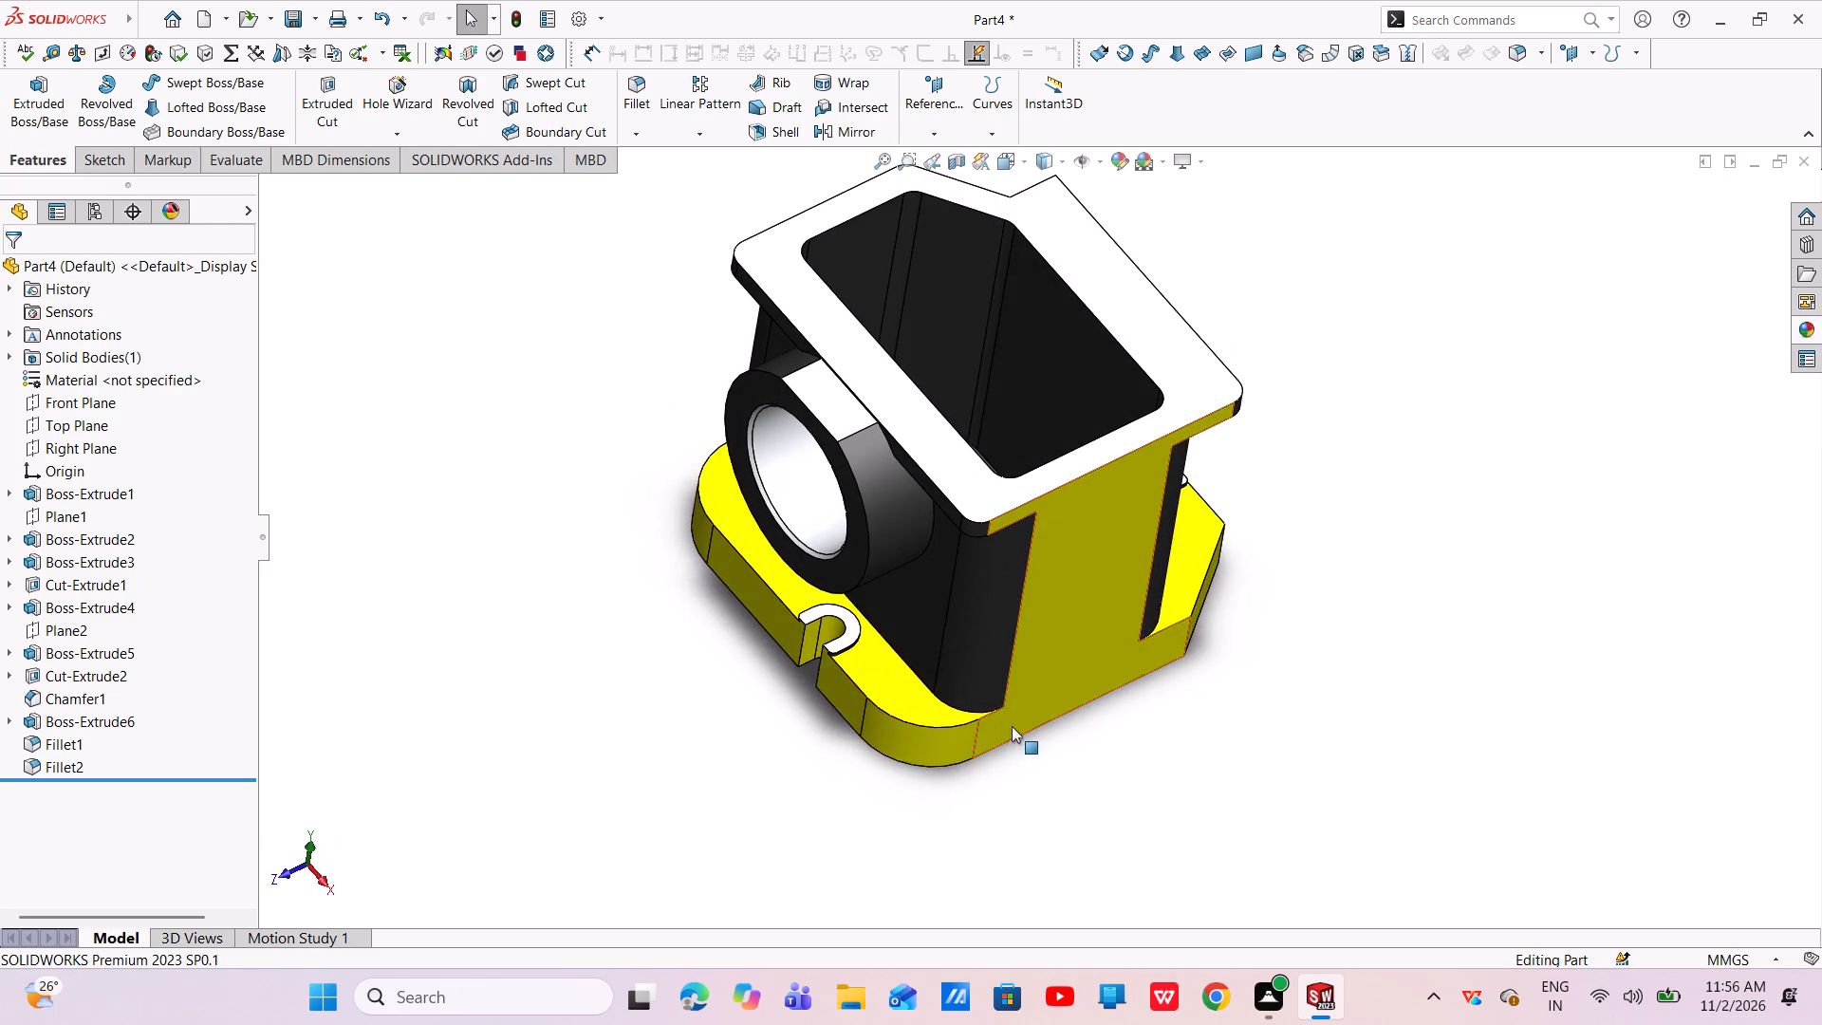
scroll(1013, 725, "up", 1)
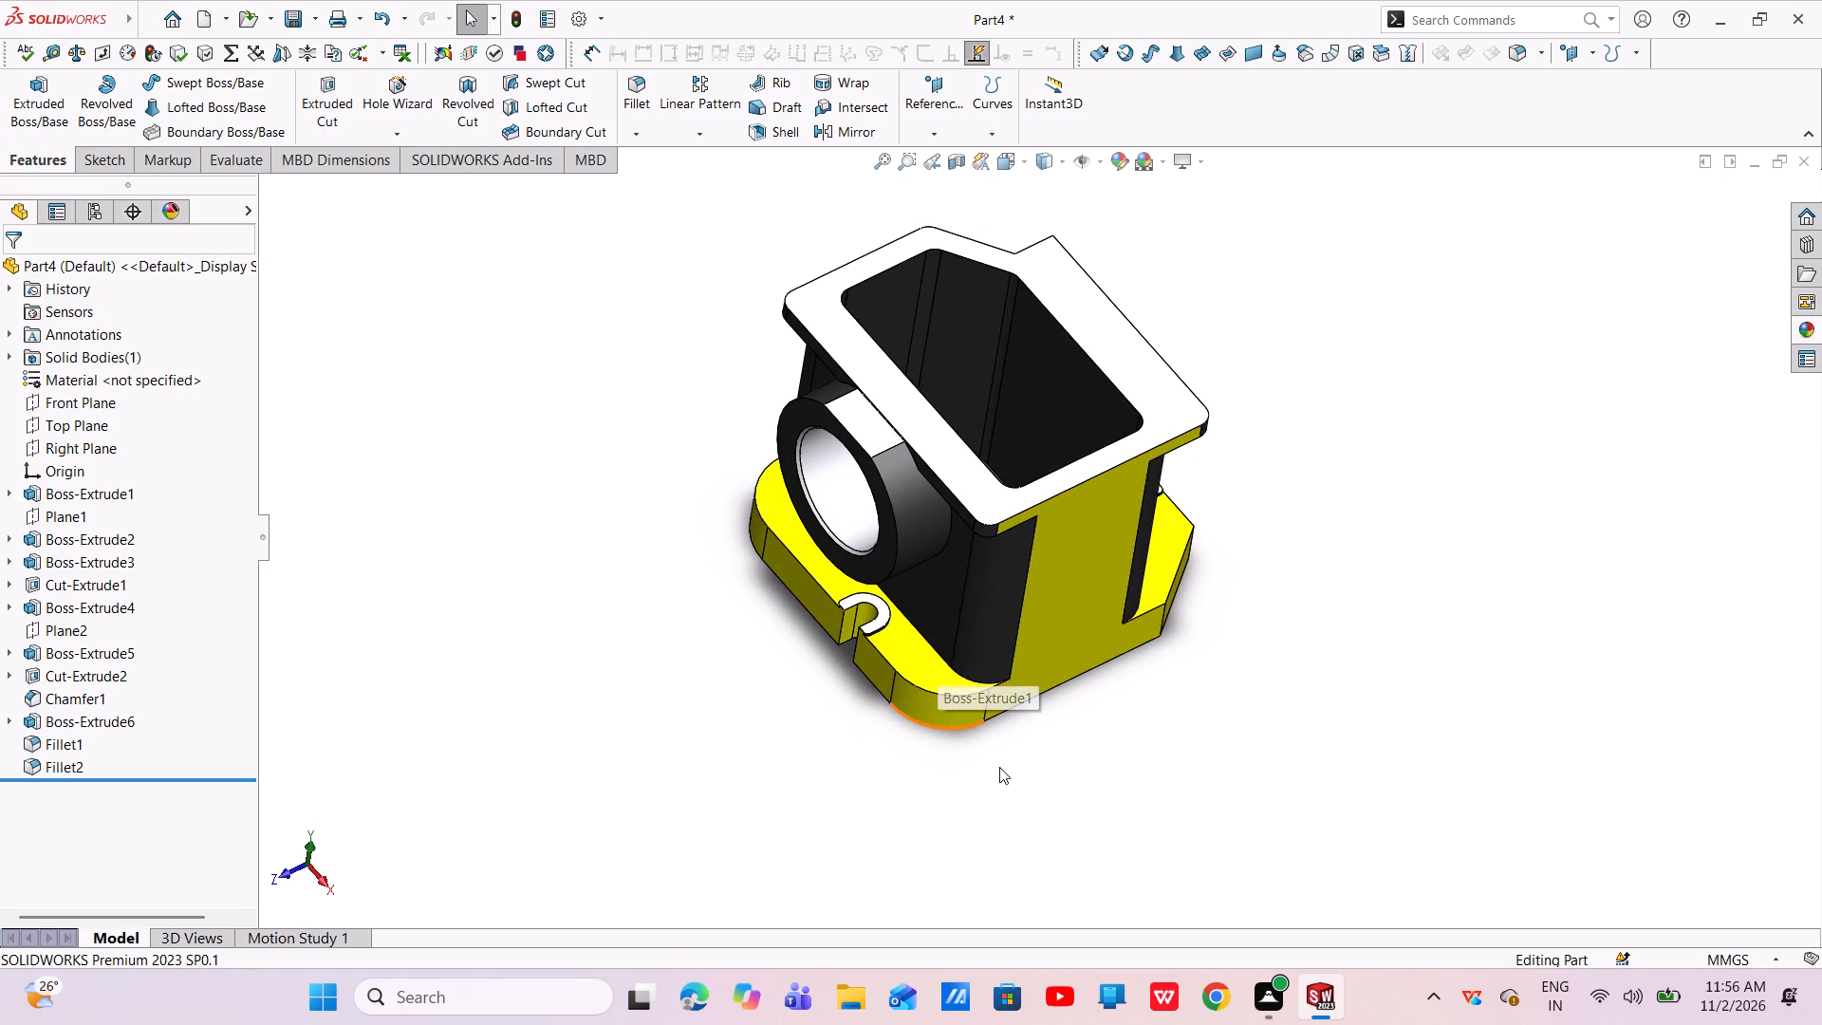
middle_click_drag(1007, 760, 999, 716)
scroll(1009, 724, "down", 1)
scroll(1009, 715, "up", 1)
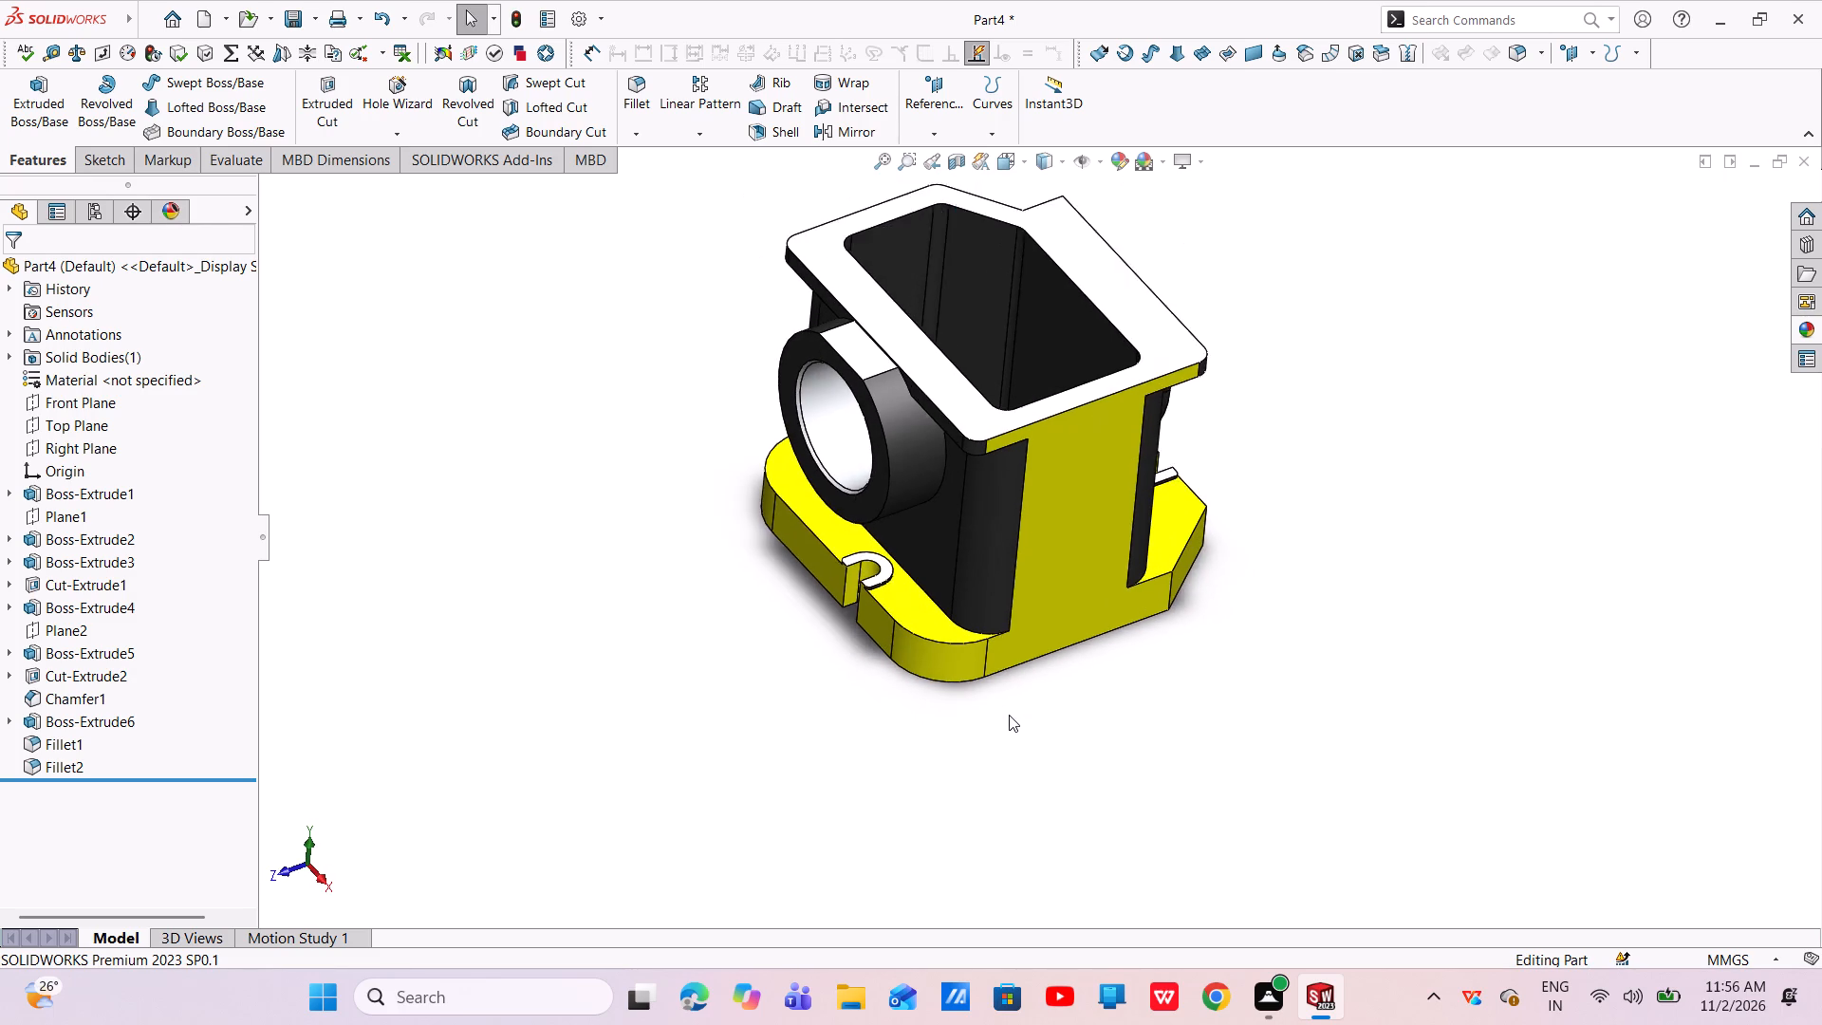
scroll(1009, 715, "up", 3)
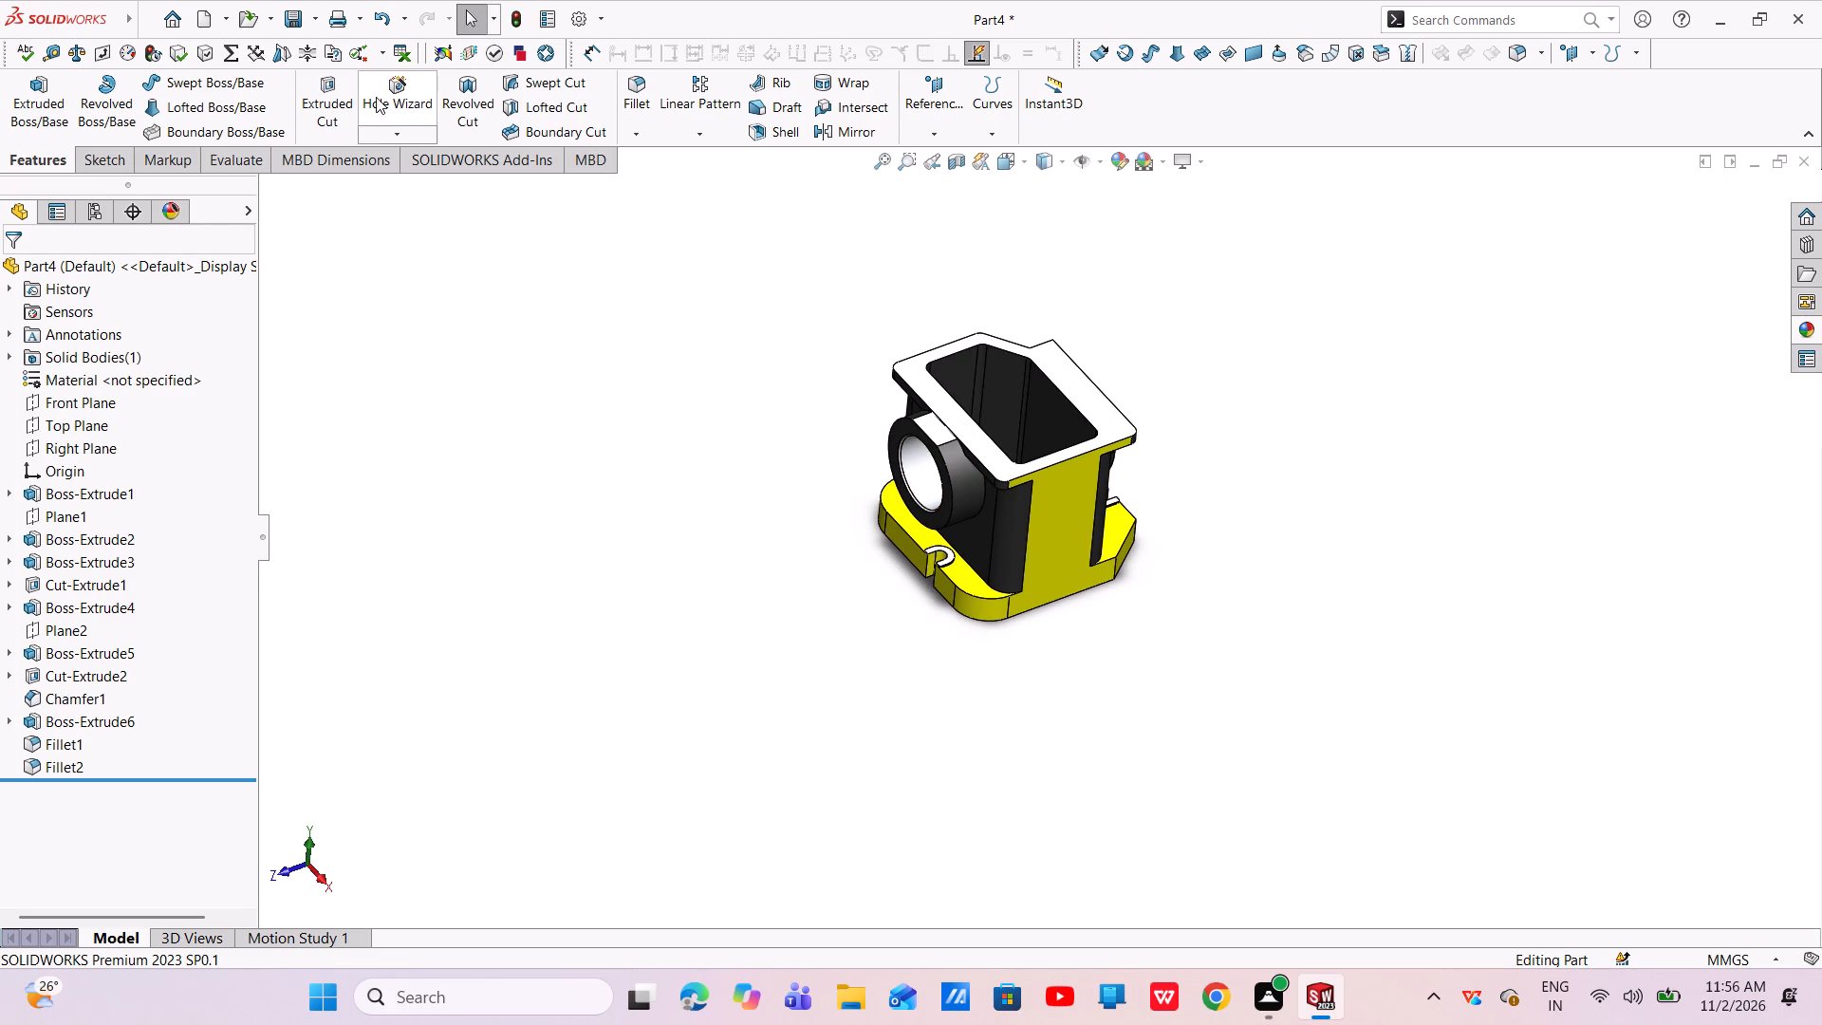
Start a Hole Wizard straight tapped hole and specify it as an ISO bottoming tapped hole of size M10.
left_click(376, 97)
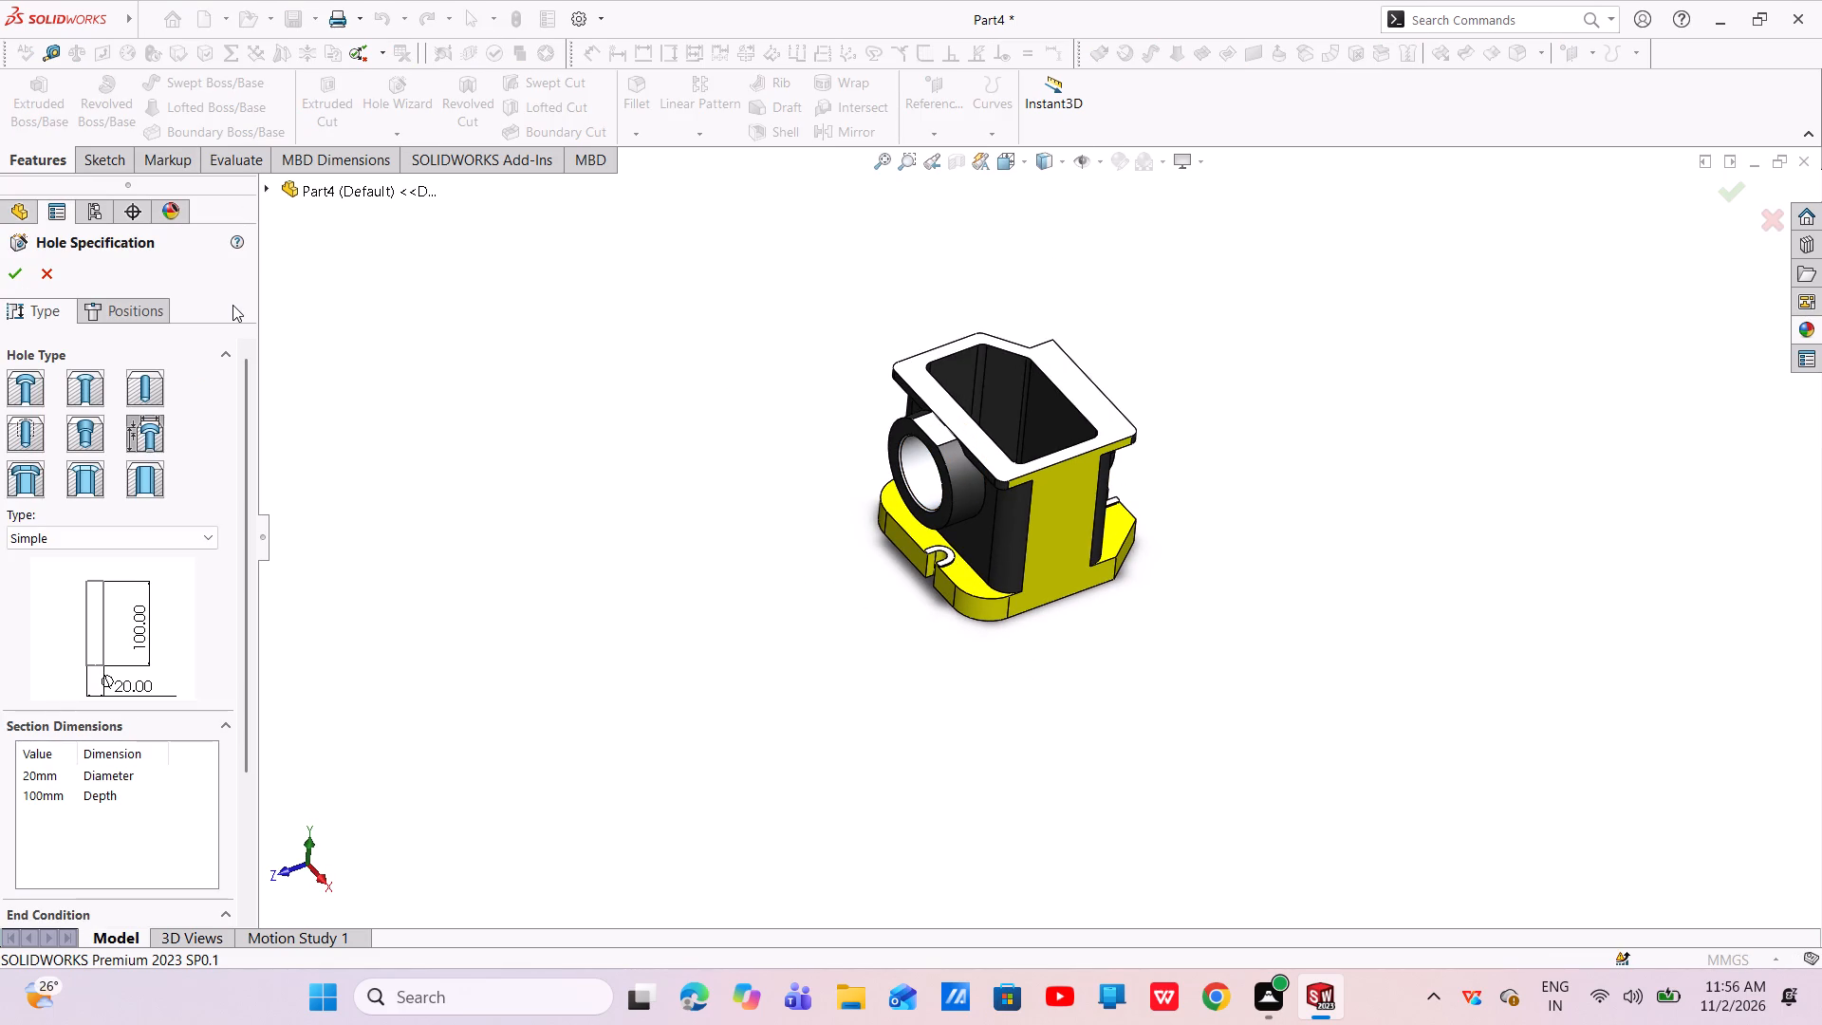
double_click(18, 424)
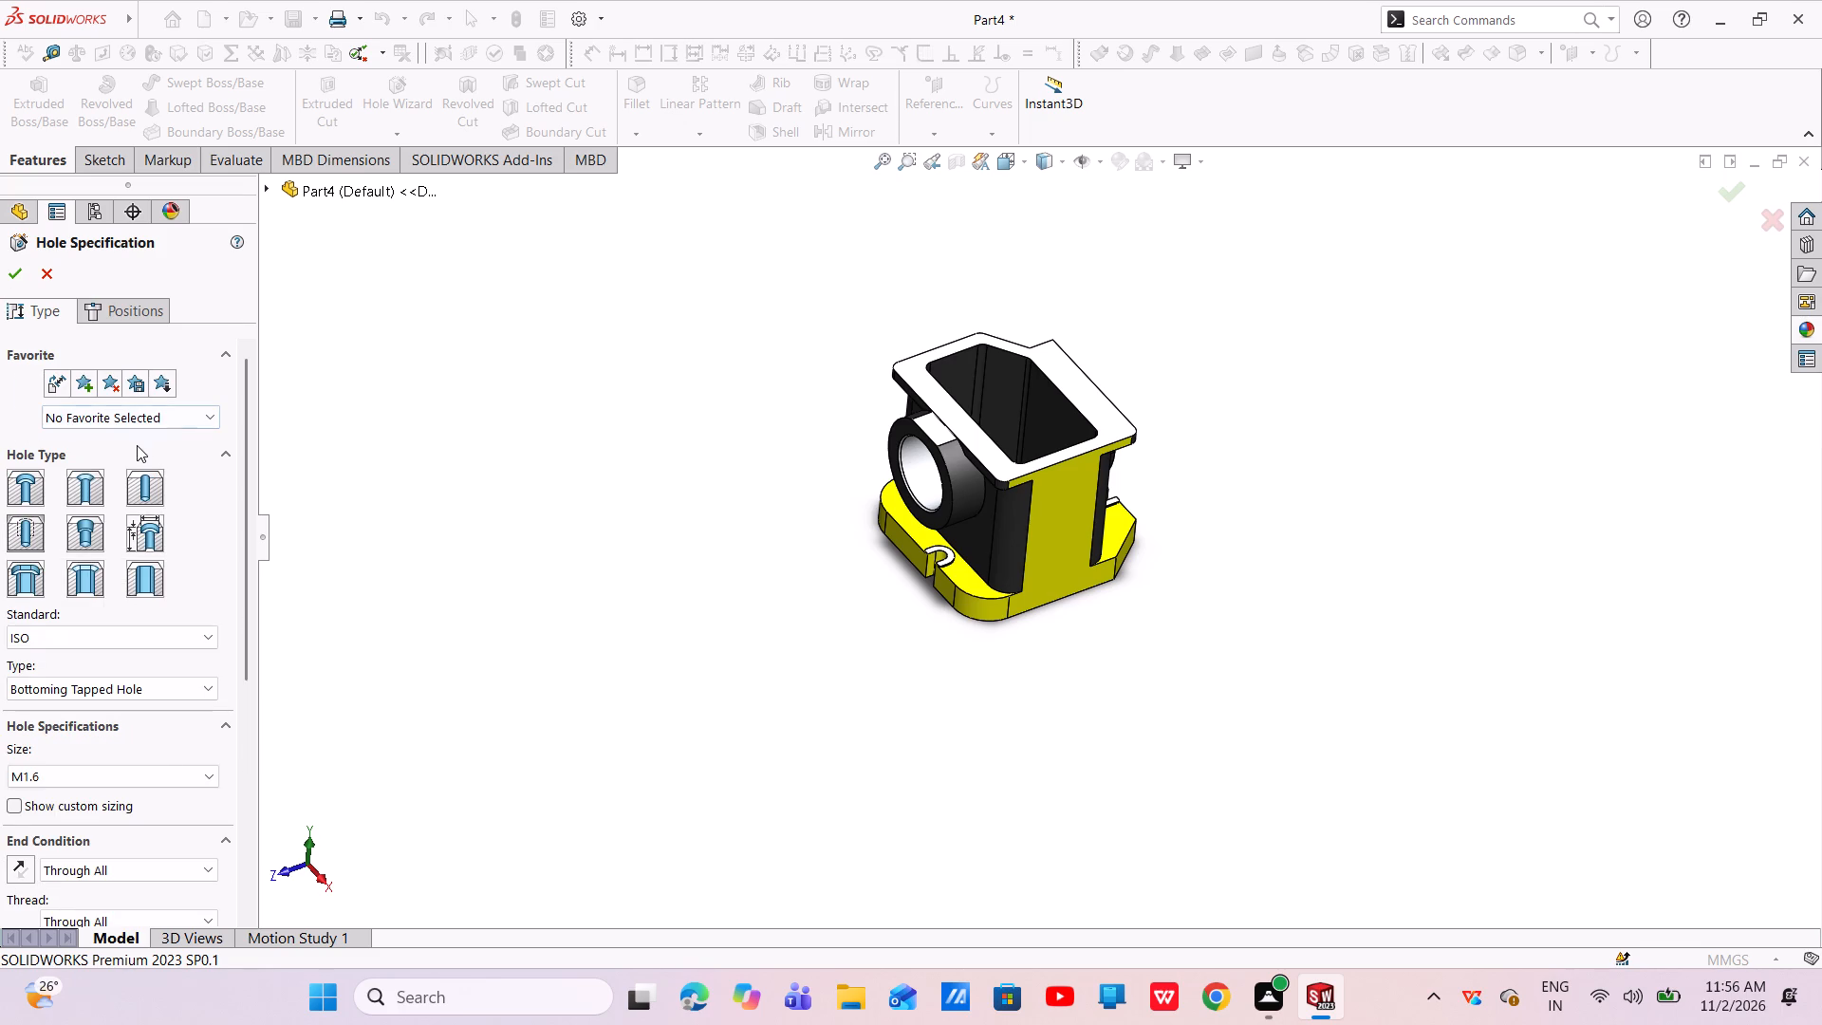
left_click_drag(243, 586, 243, 619)
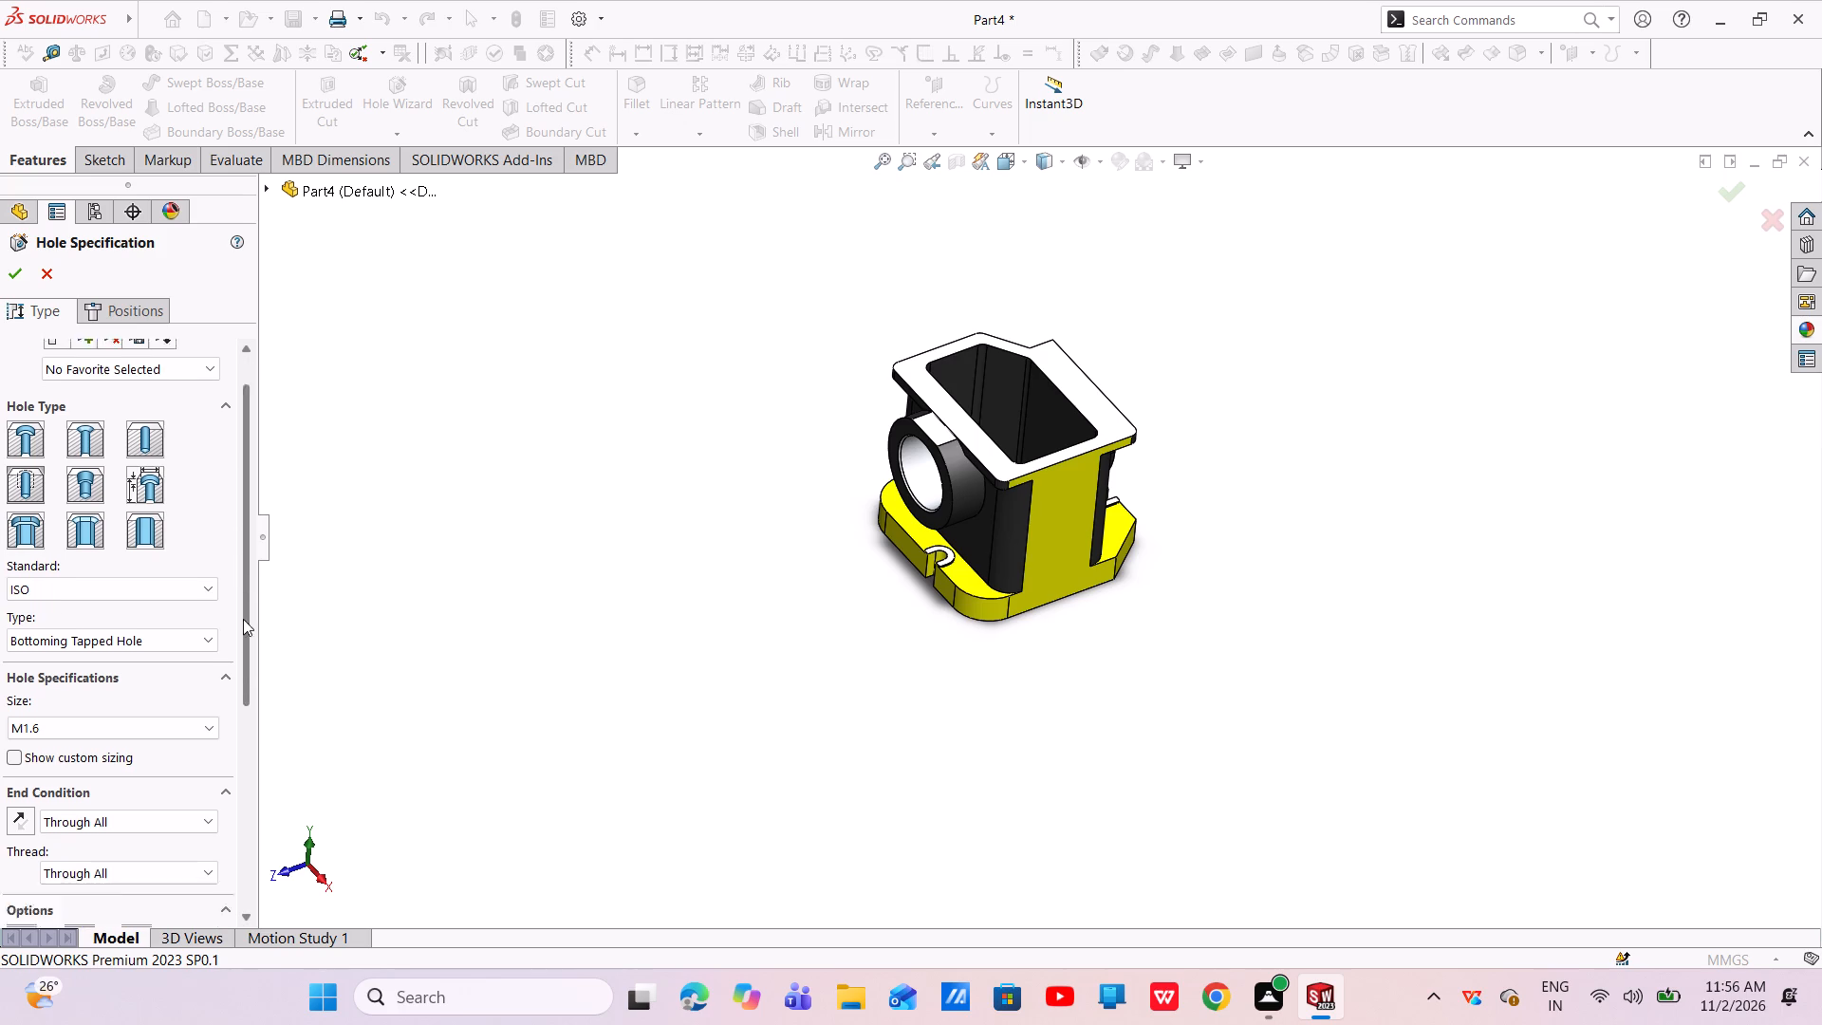
left_click_drag(243, 619, 236, 680)
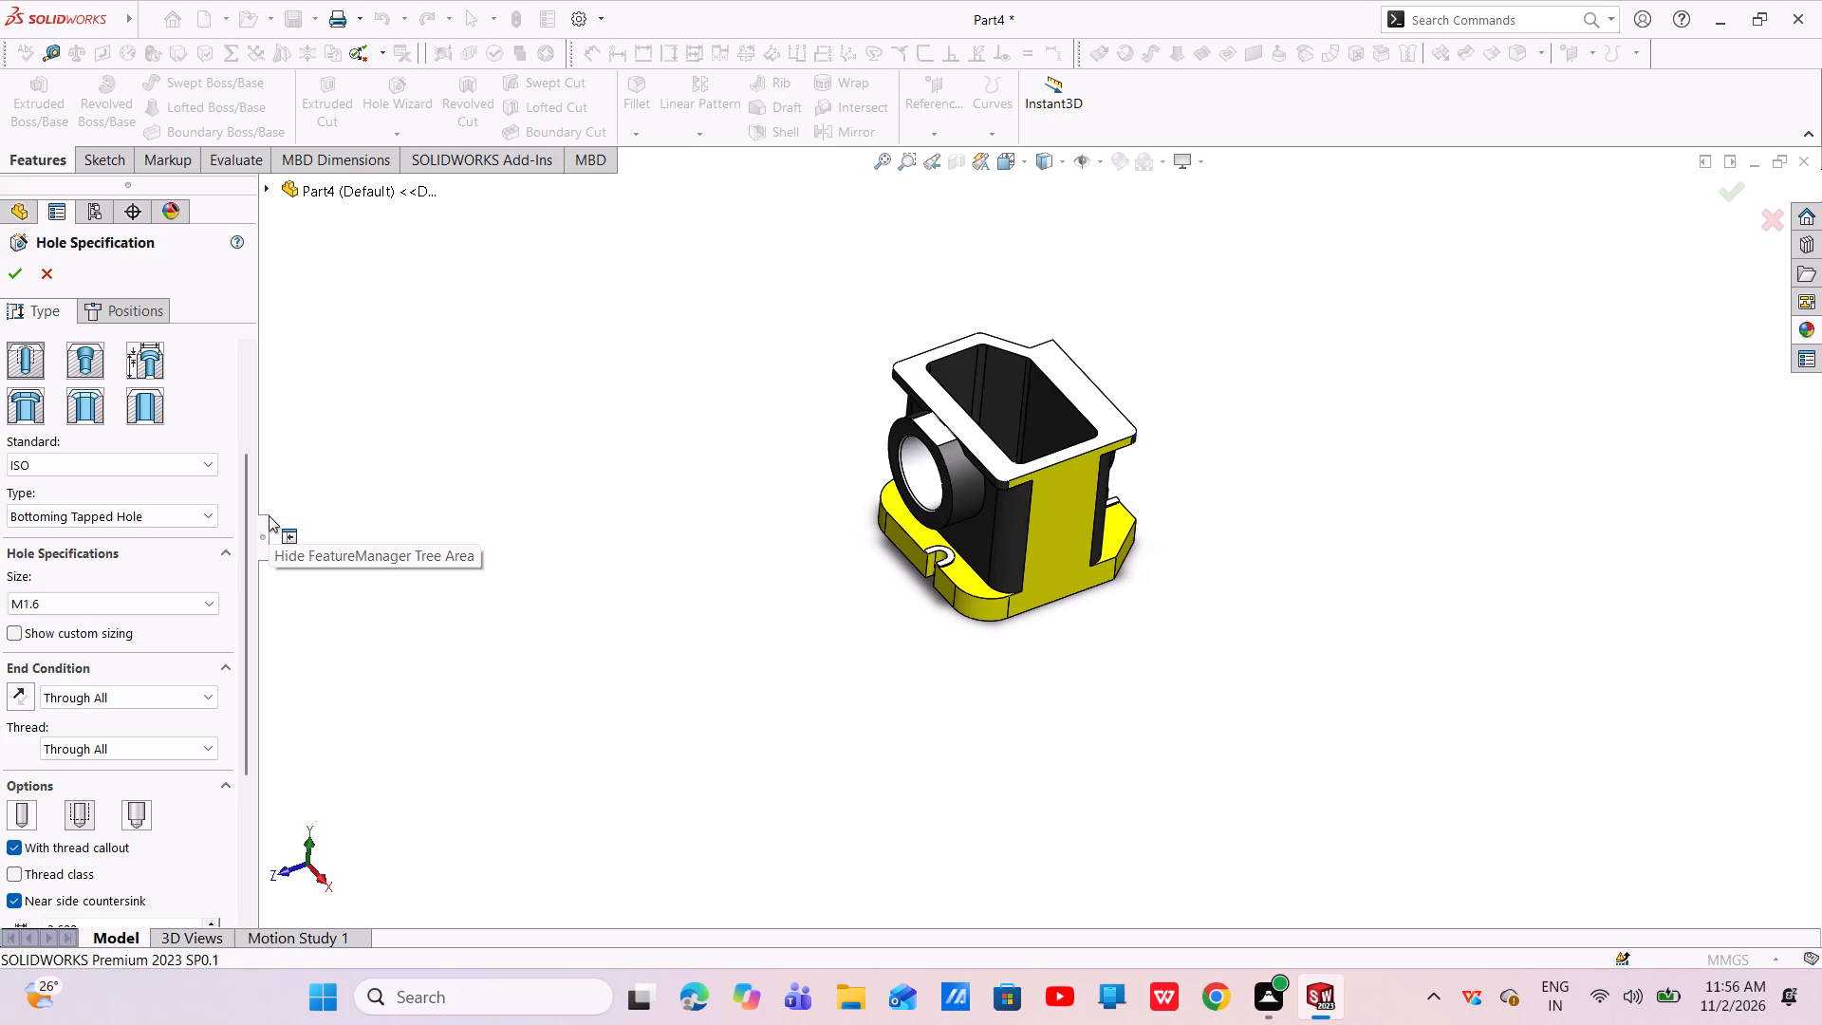
left_click(142, 615)
scroll(73, 734, "down", 1)
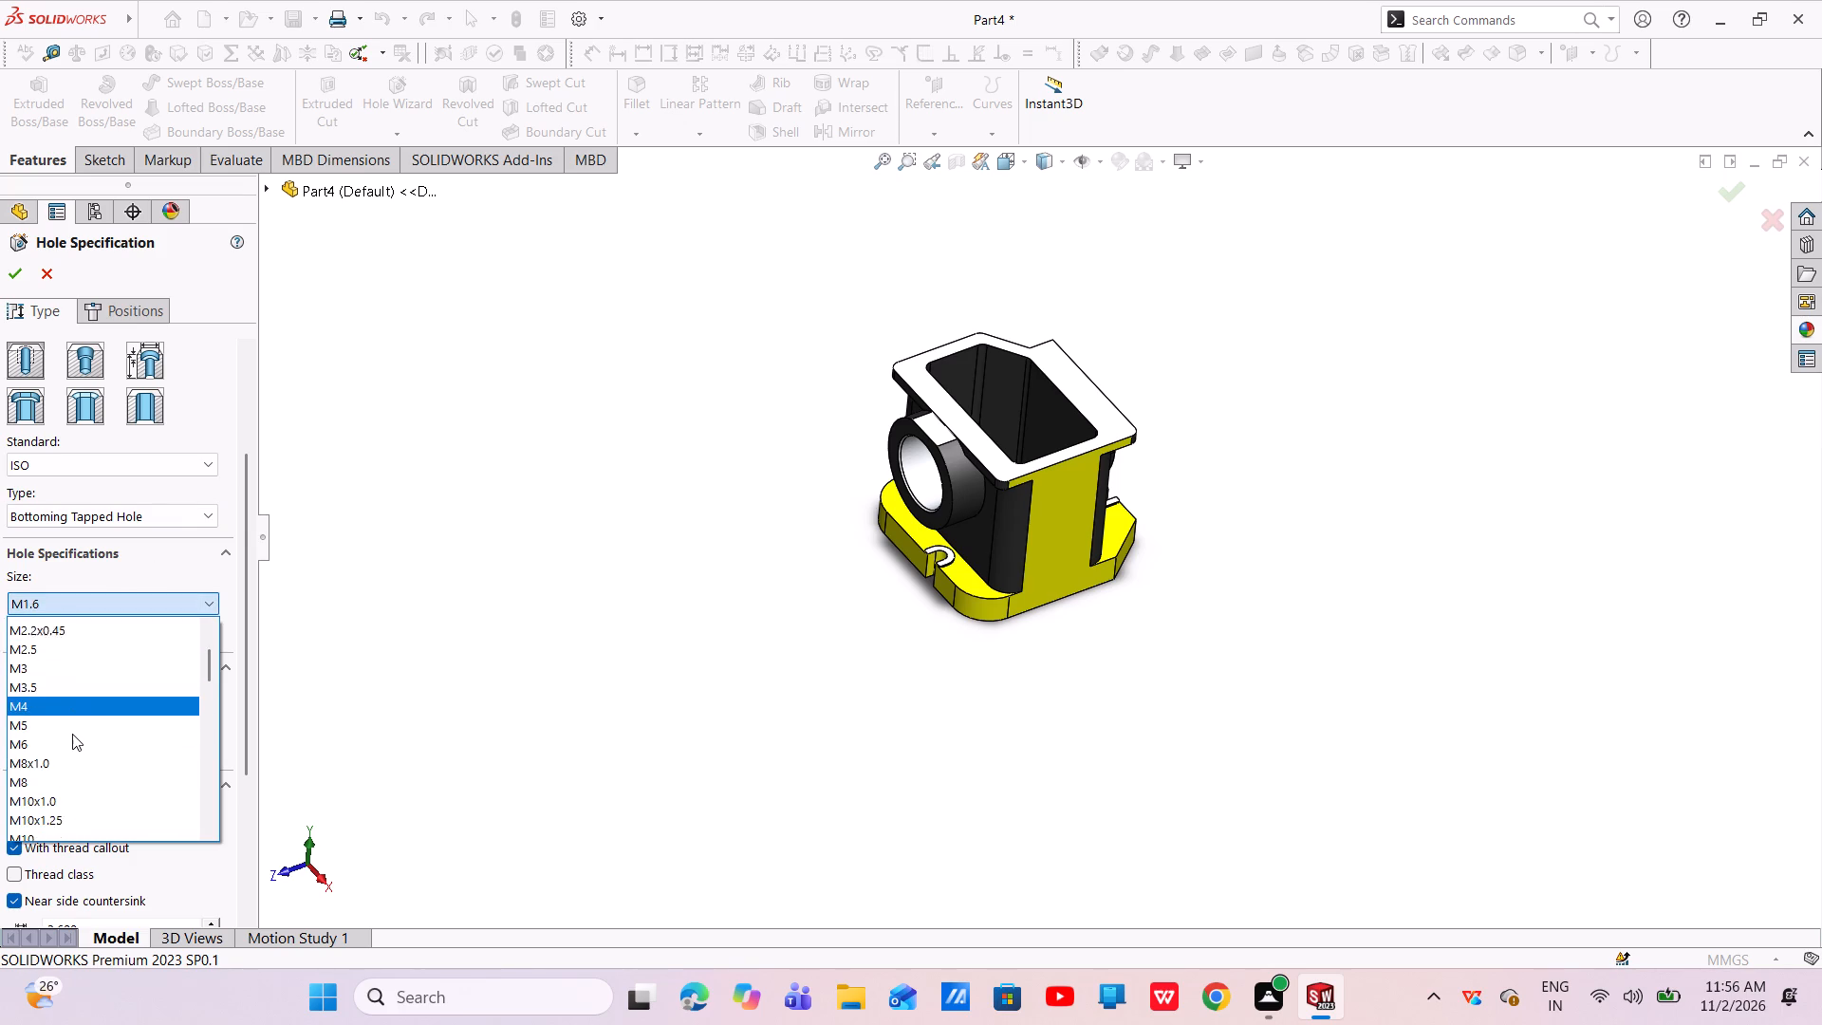
scroll(72, 732, "down", 1)
left_click(67, 755)
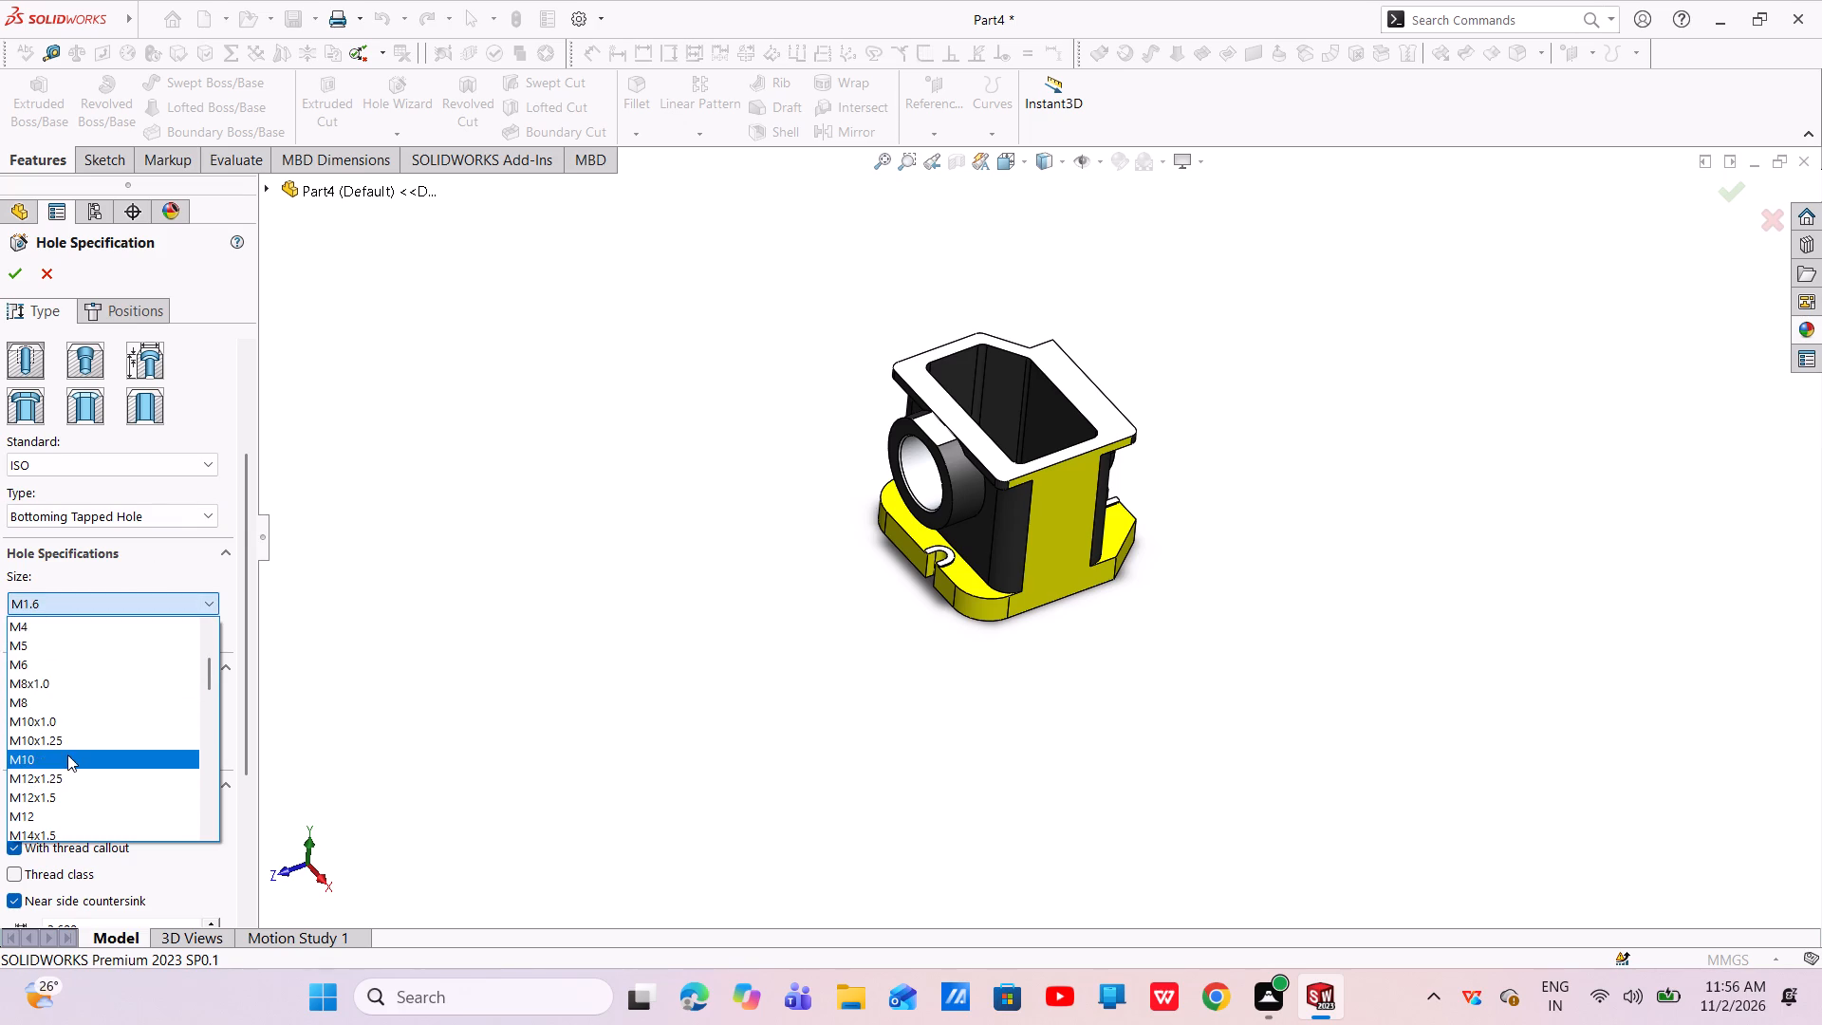
left_click_drag(248, 611, 229, 710)
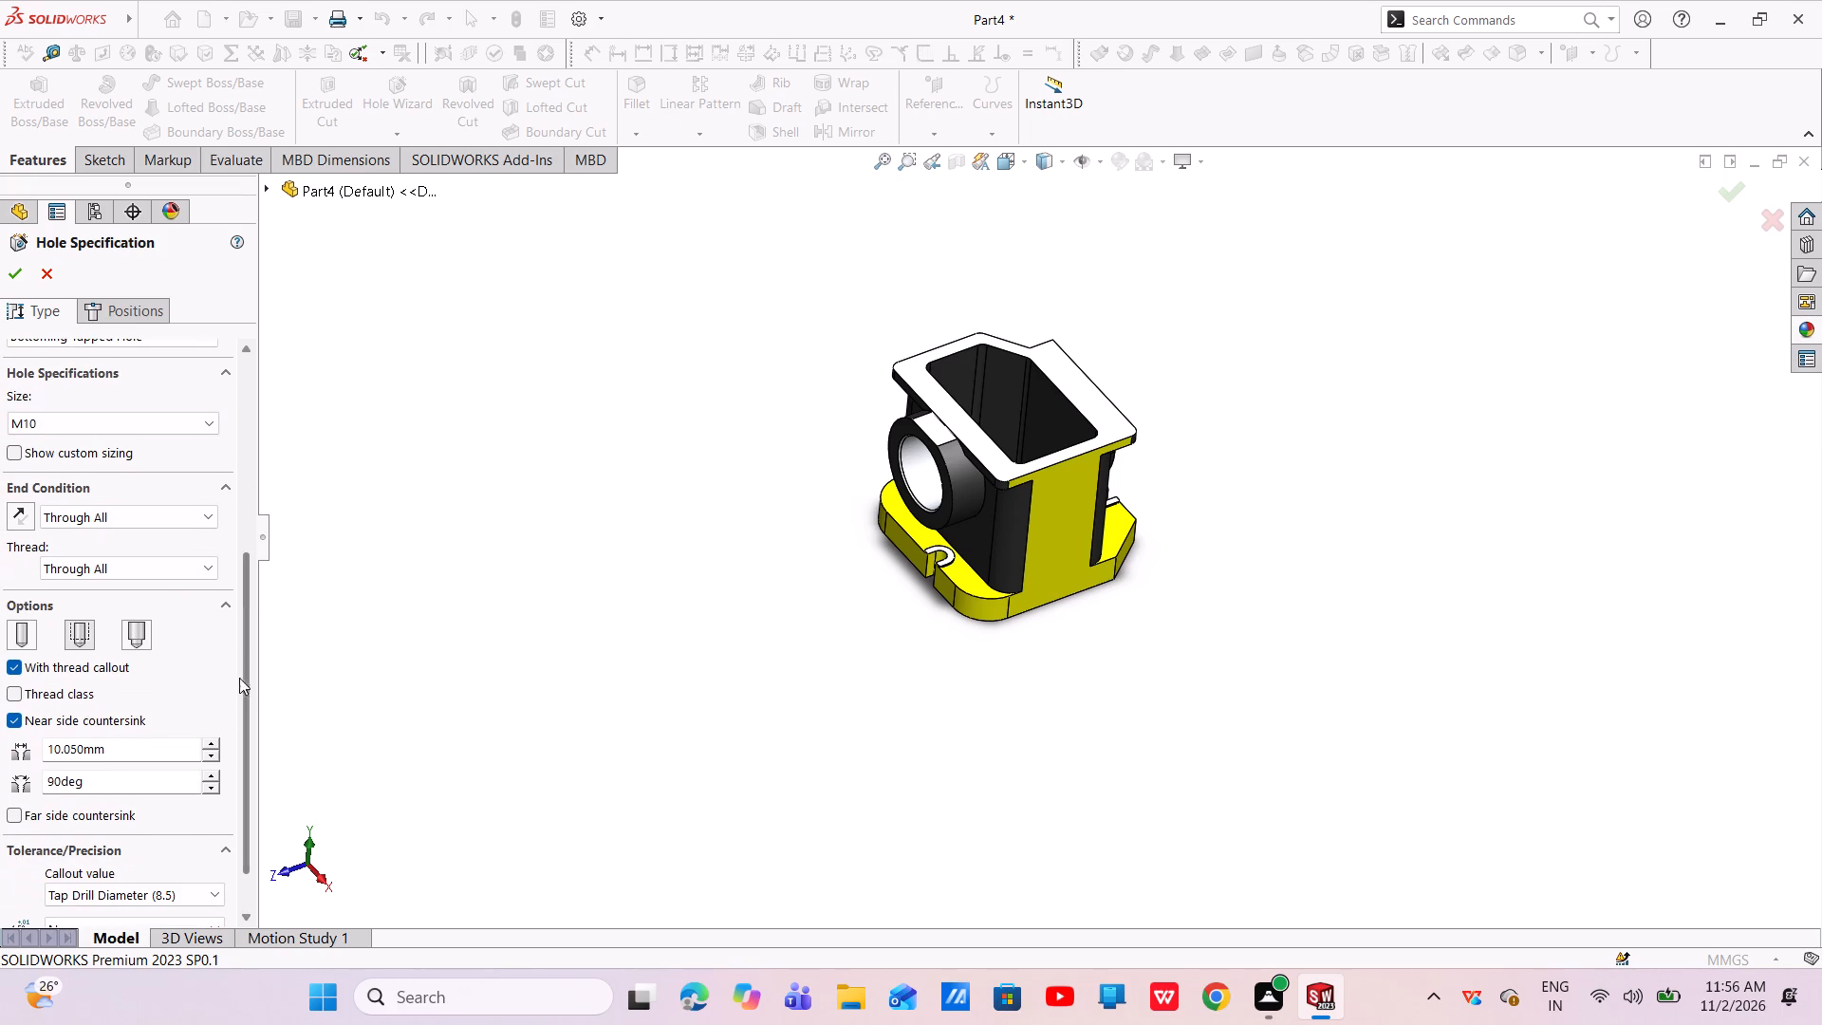
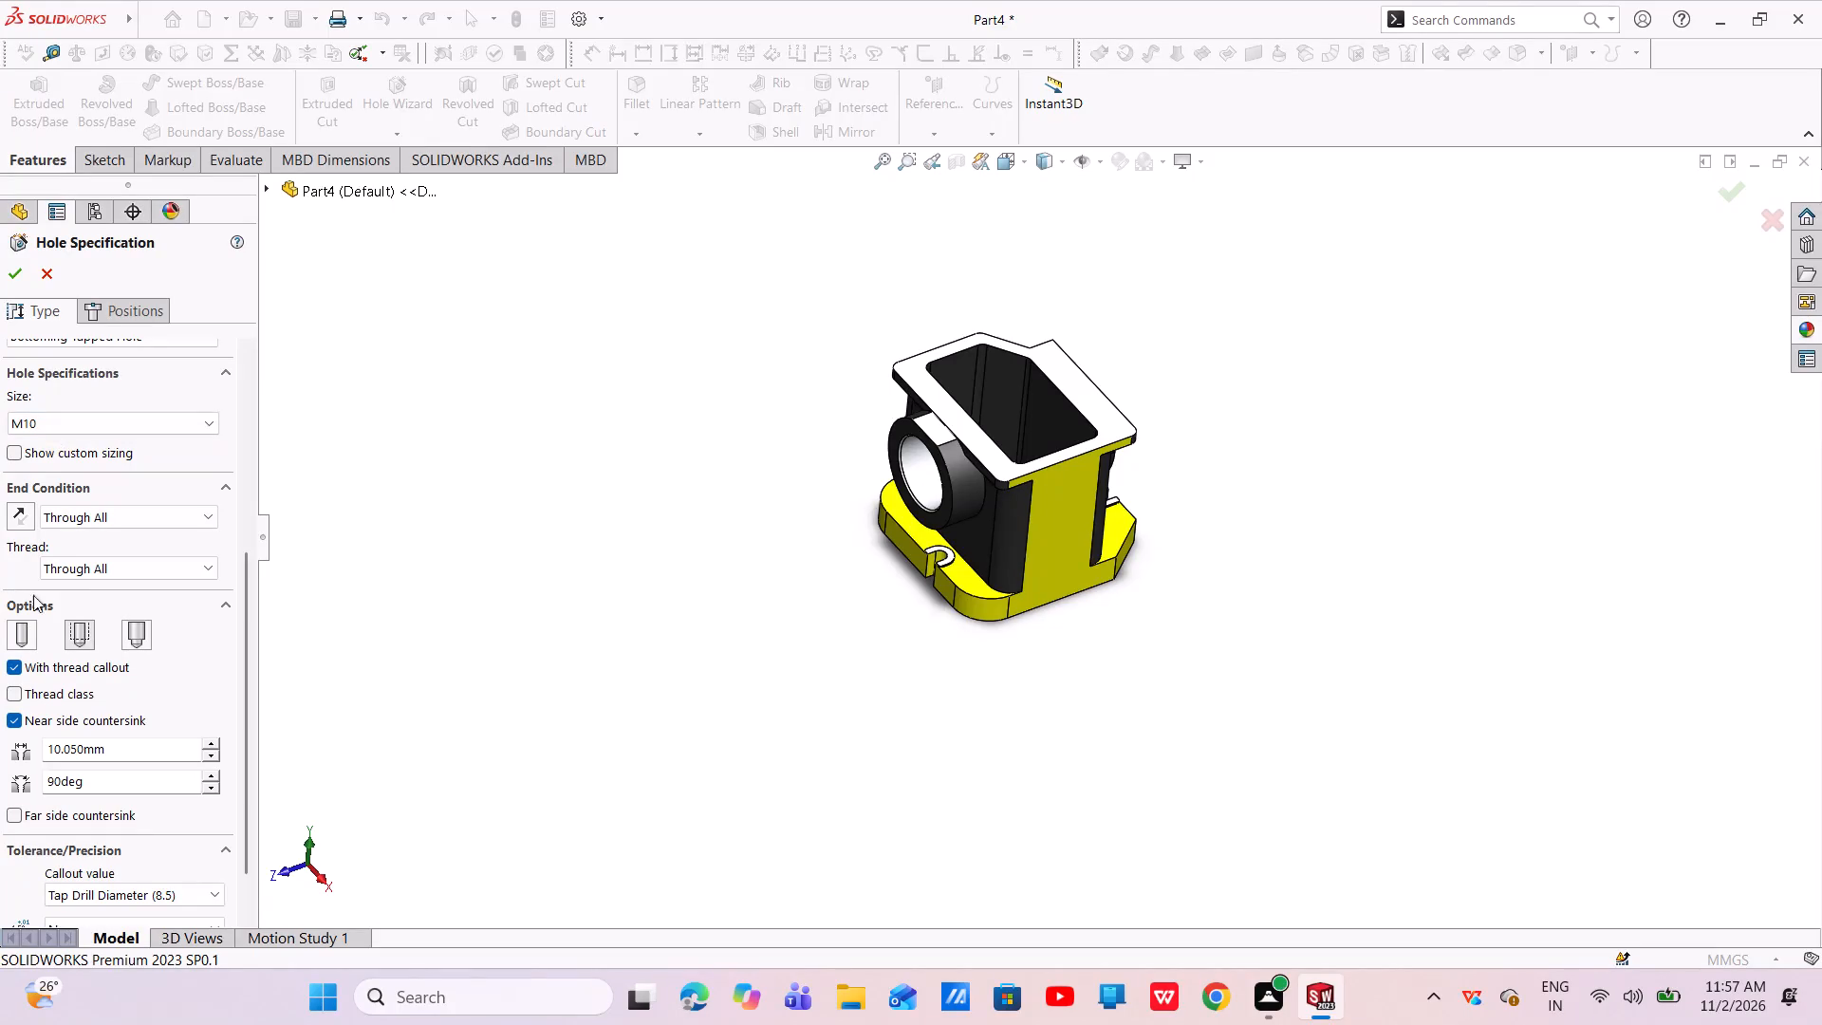
Change the bottoming tapped hole's size to M8 in the hole specification.
left_click(114, 426)
scroll(63, 573, "up", 1)
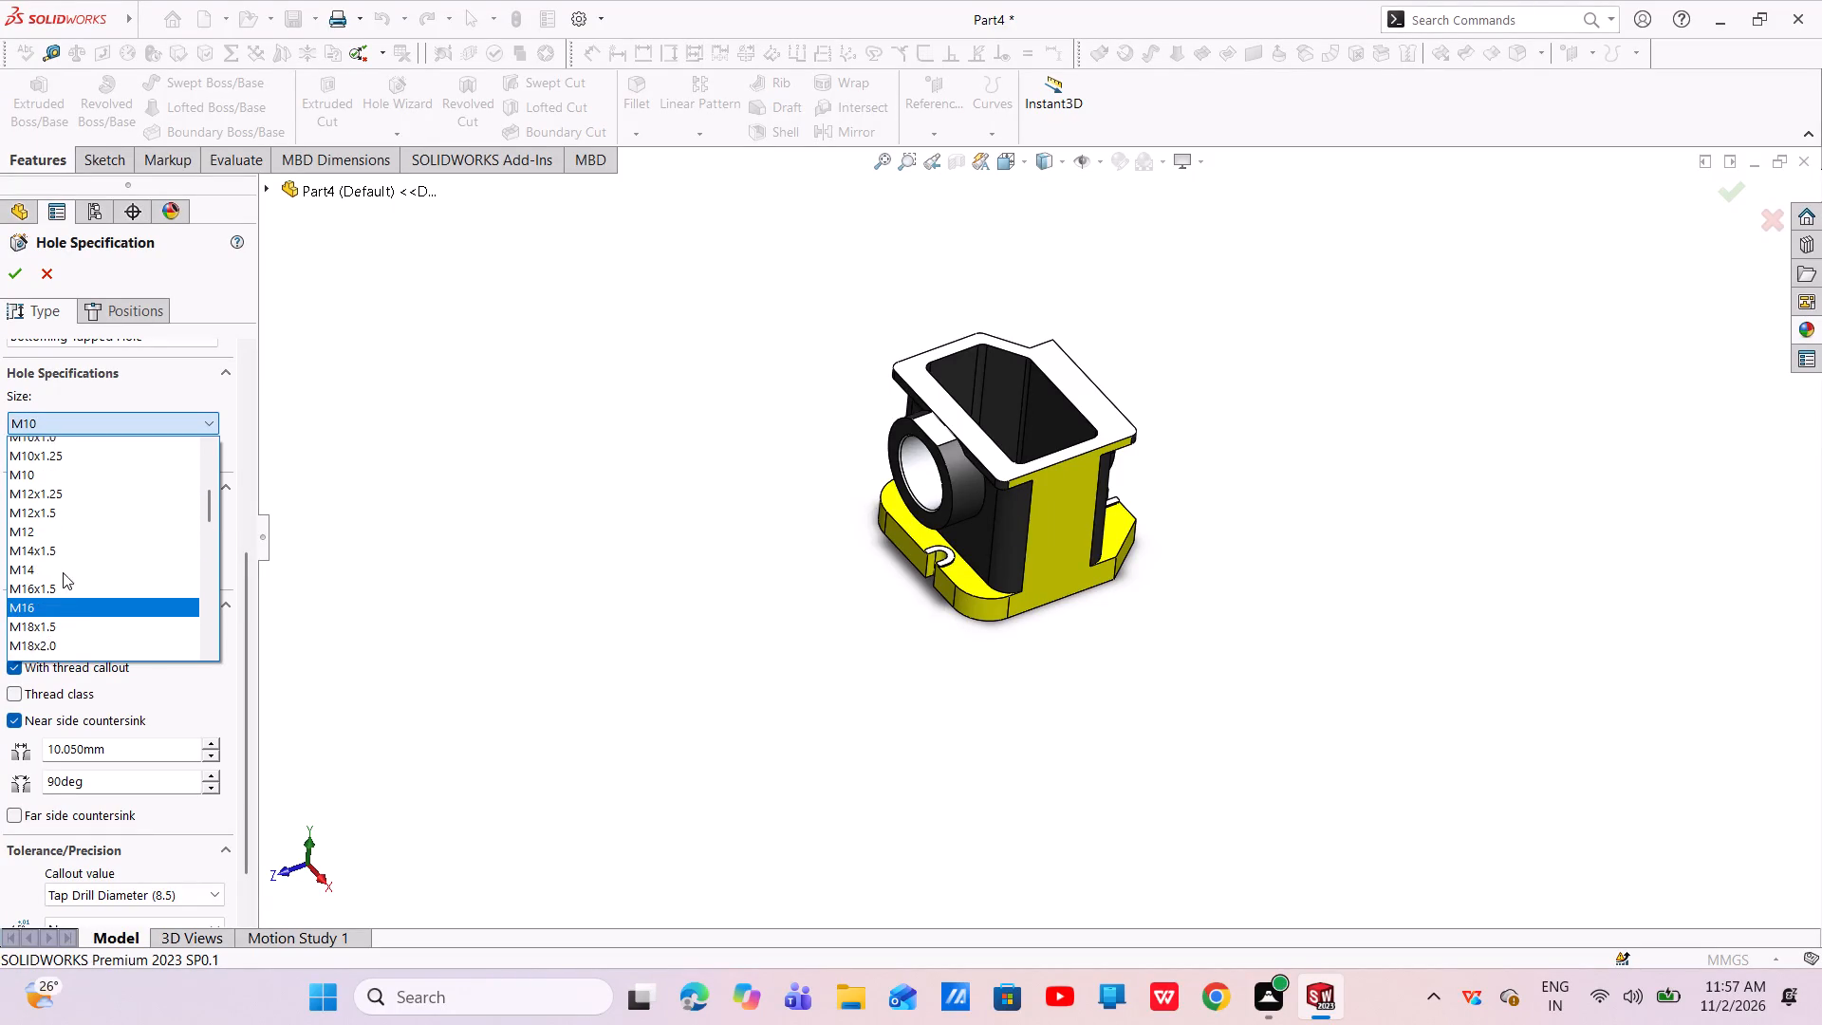
scroll(63, 572, "up", 1)
left_click(66, 506)
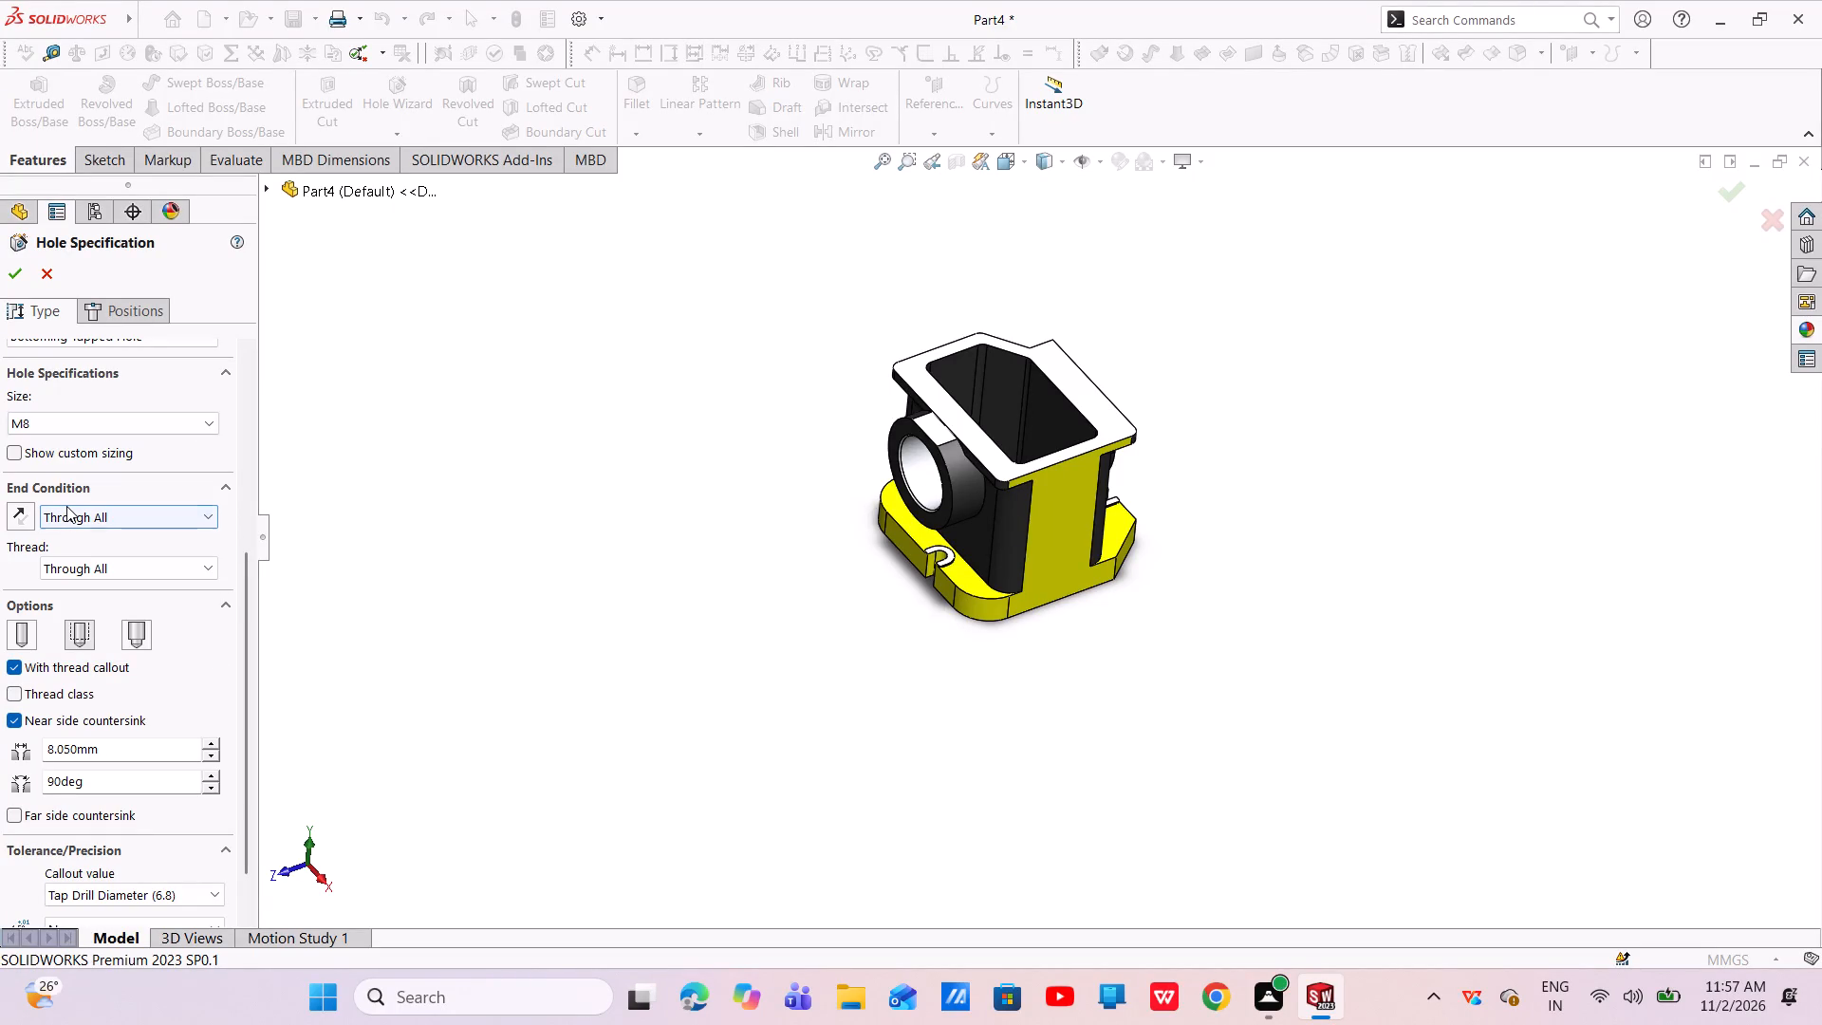
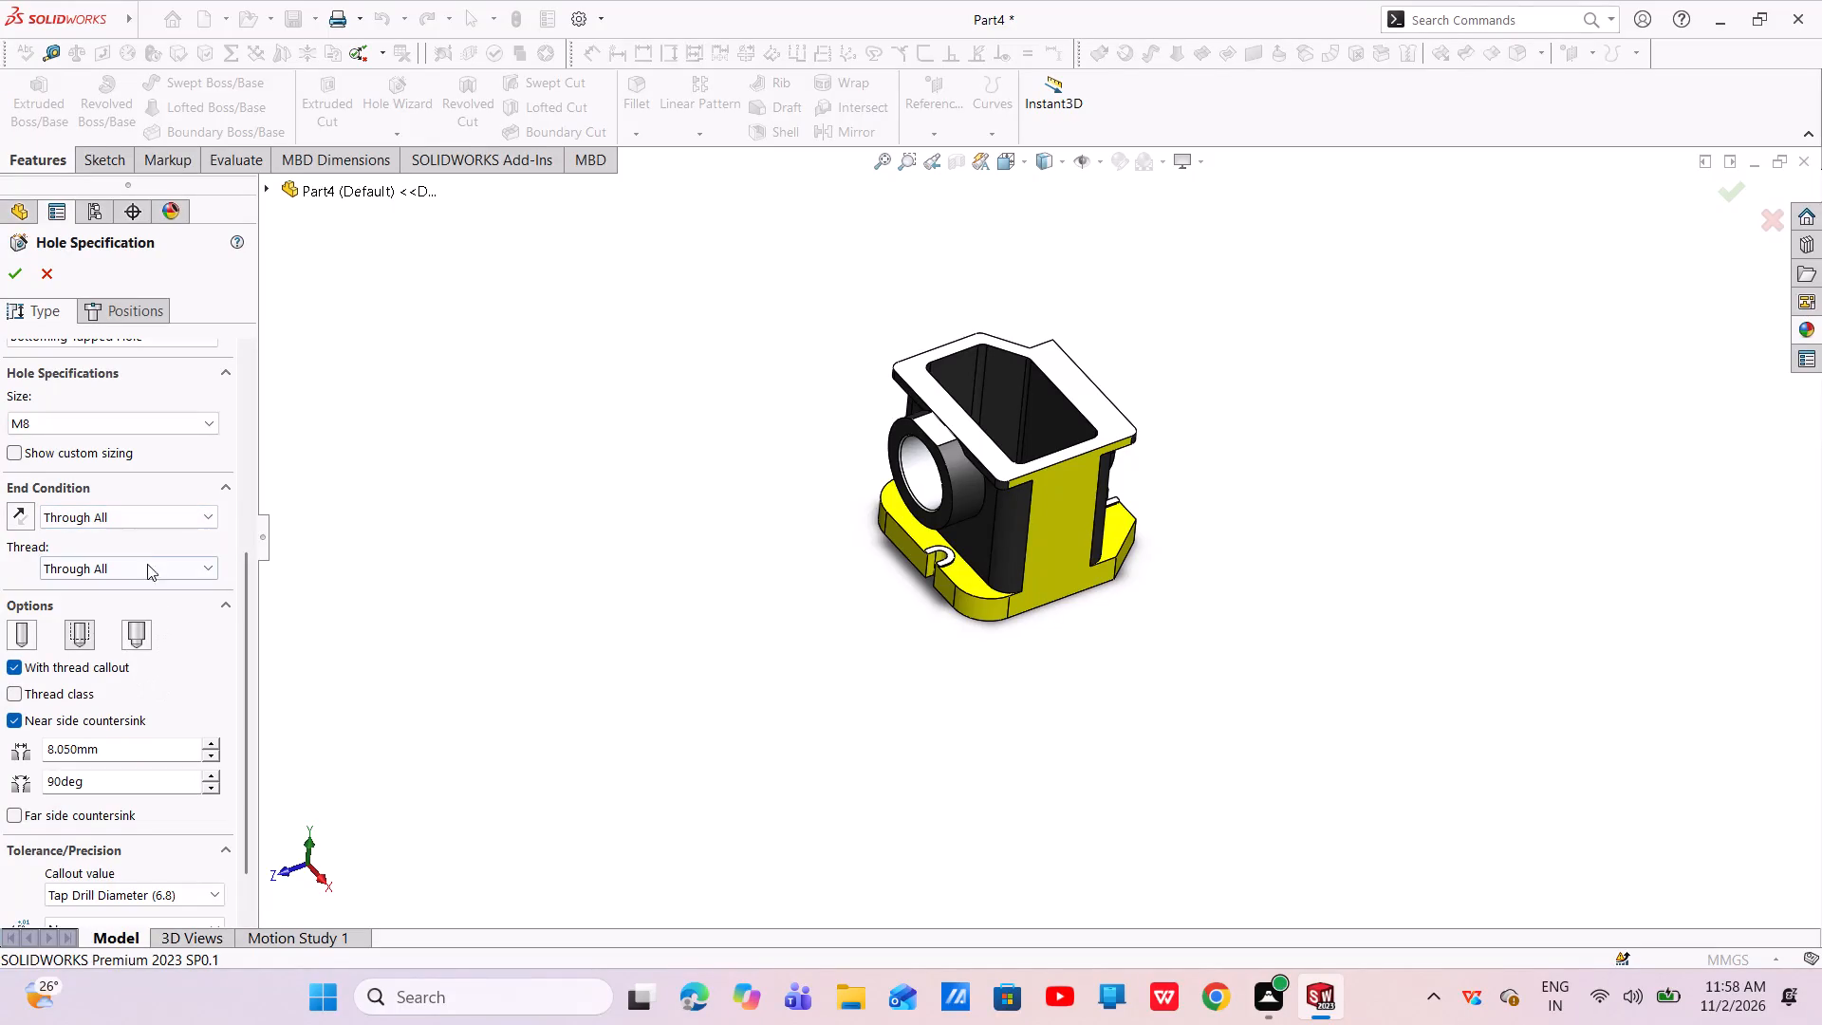
Change the M8 tapped hole's end condition to Blind.
left_click(143, 513)
left_click(118, 540)
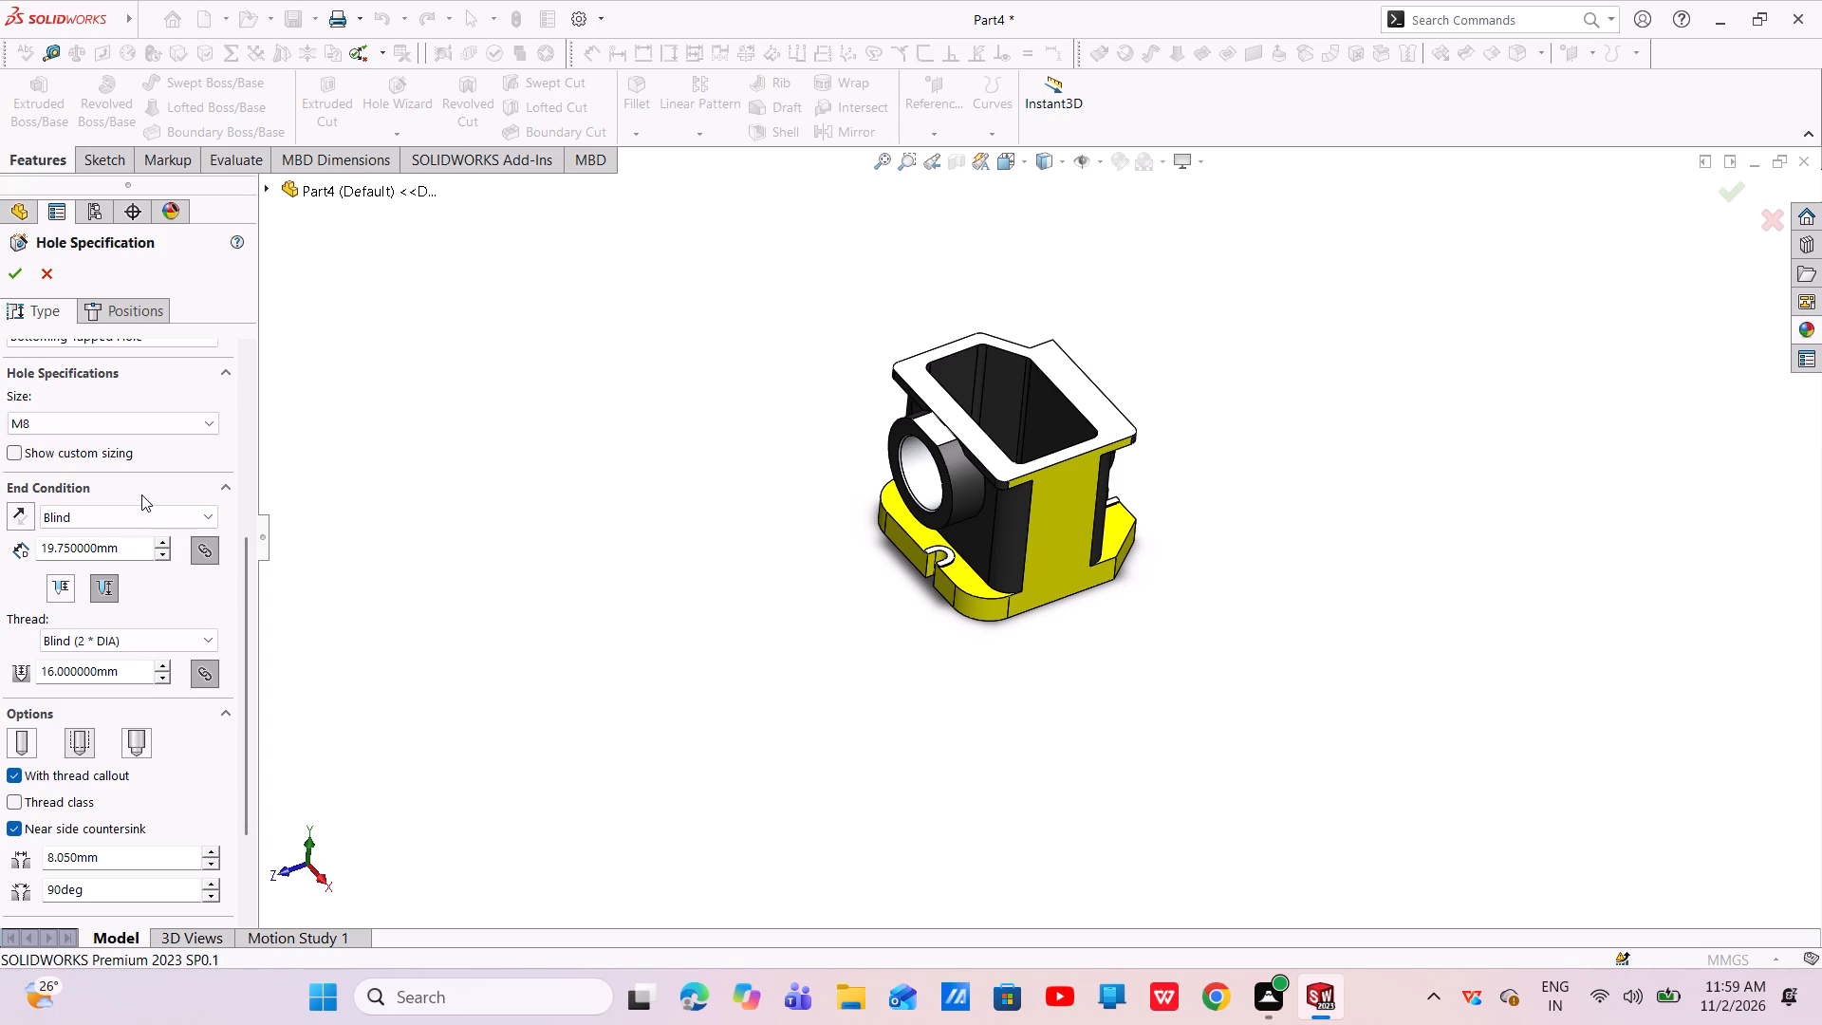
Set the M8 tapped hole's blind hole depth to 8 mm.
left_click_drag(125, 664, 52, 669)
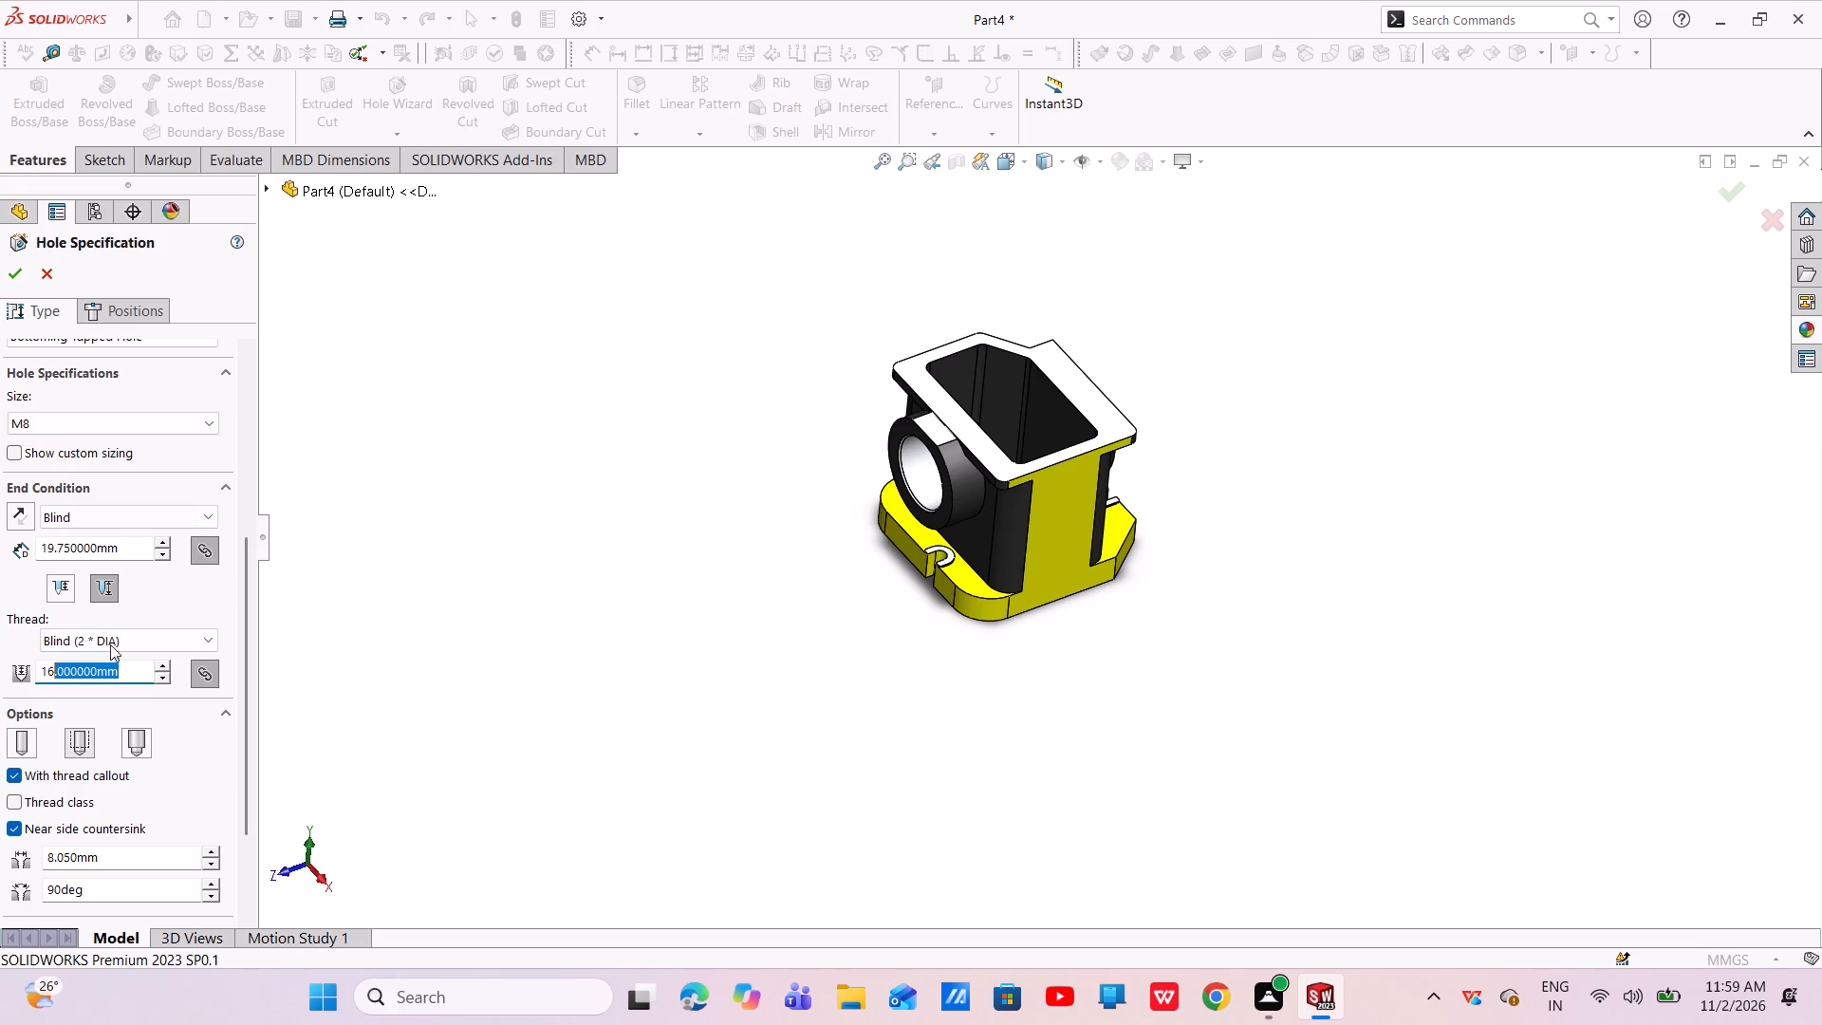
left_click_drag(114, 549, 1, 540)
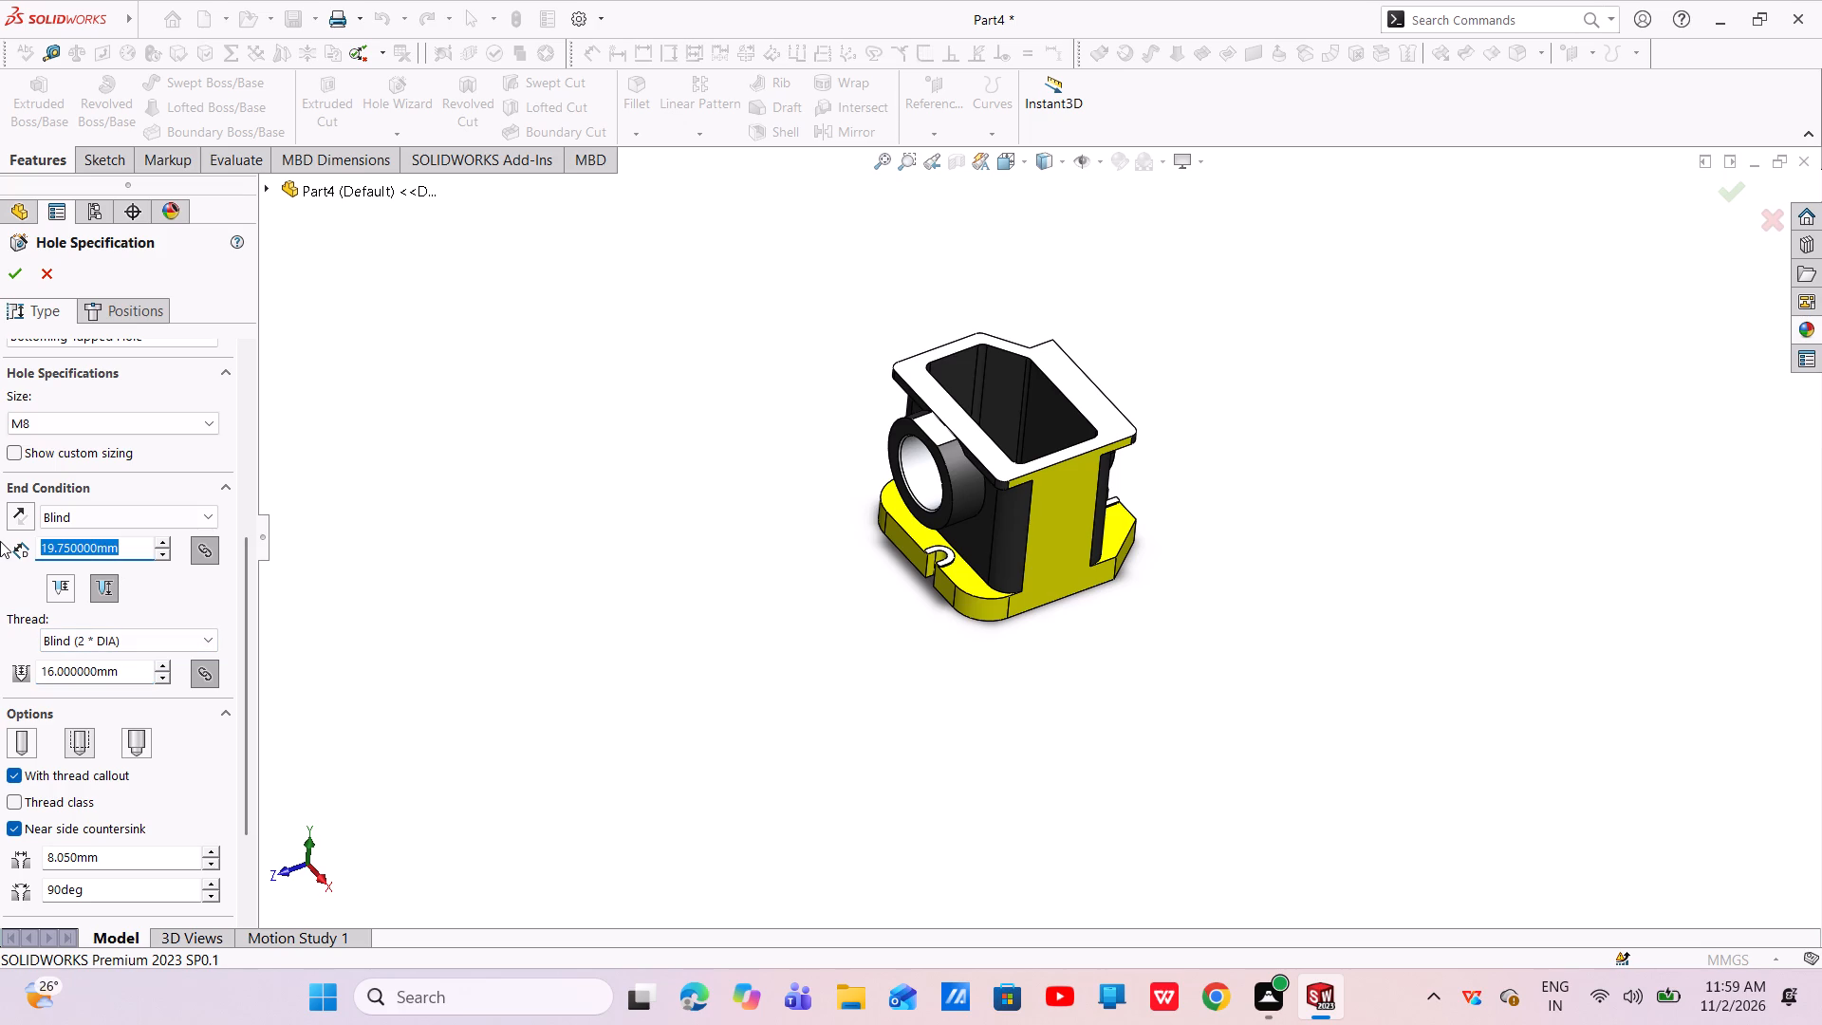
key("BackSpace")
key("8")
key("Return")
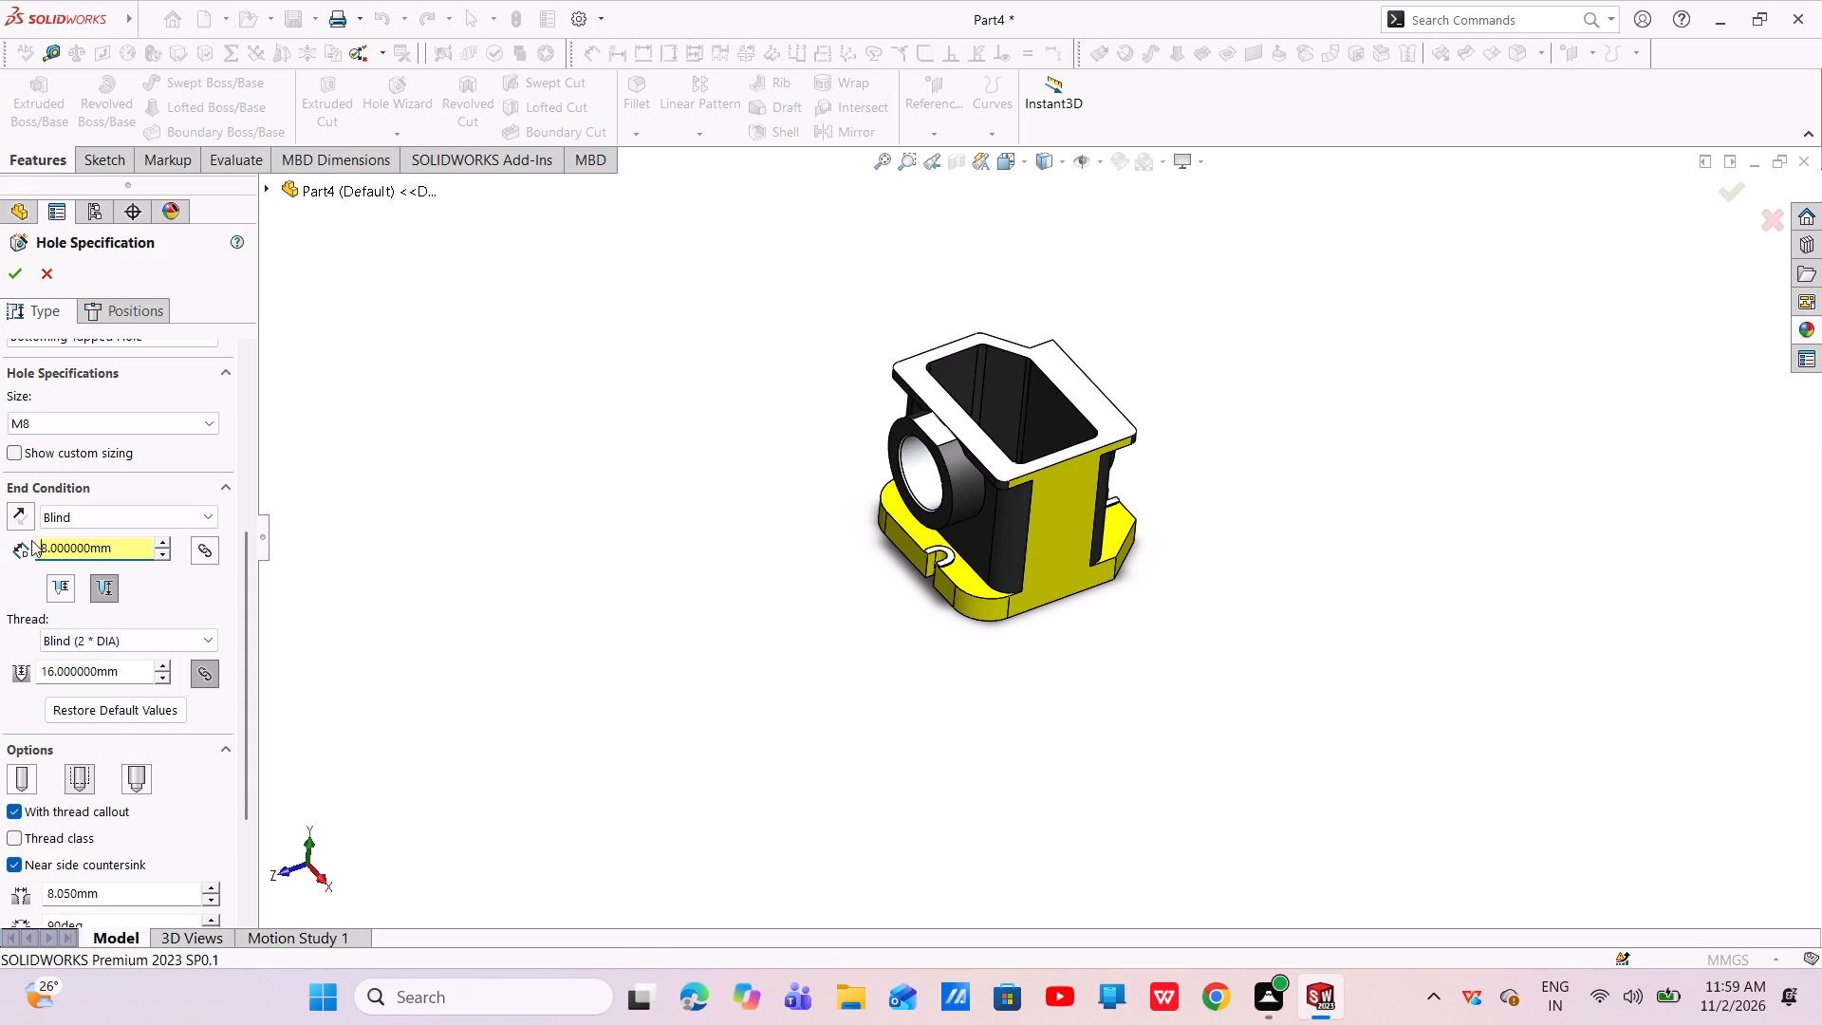
Set the M8 tapped hole's blind hole depth to 14 mm.
left_click_drag(135, 543, 3, 560)
key("BackSpace")
type("14")
key("Return")
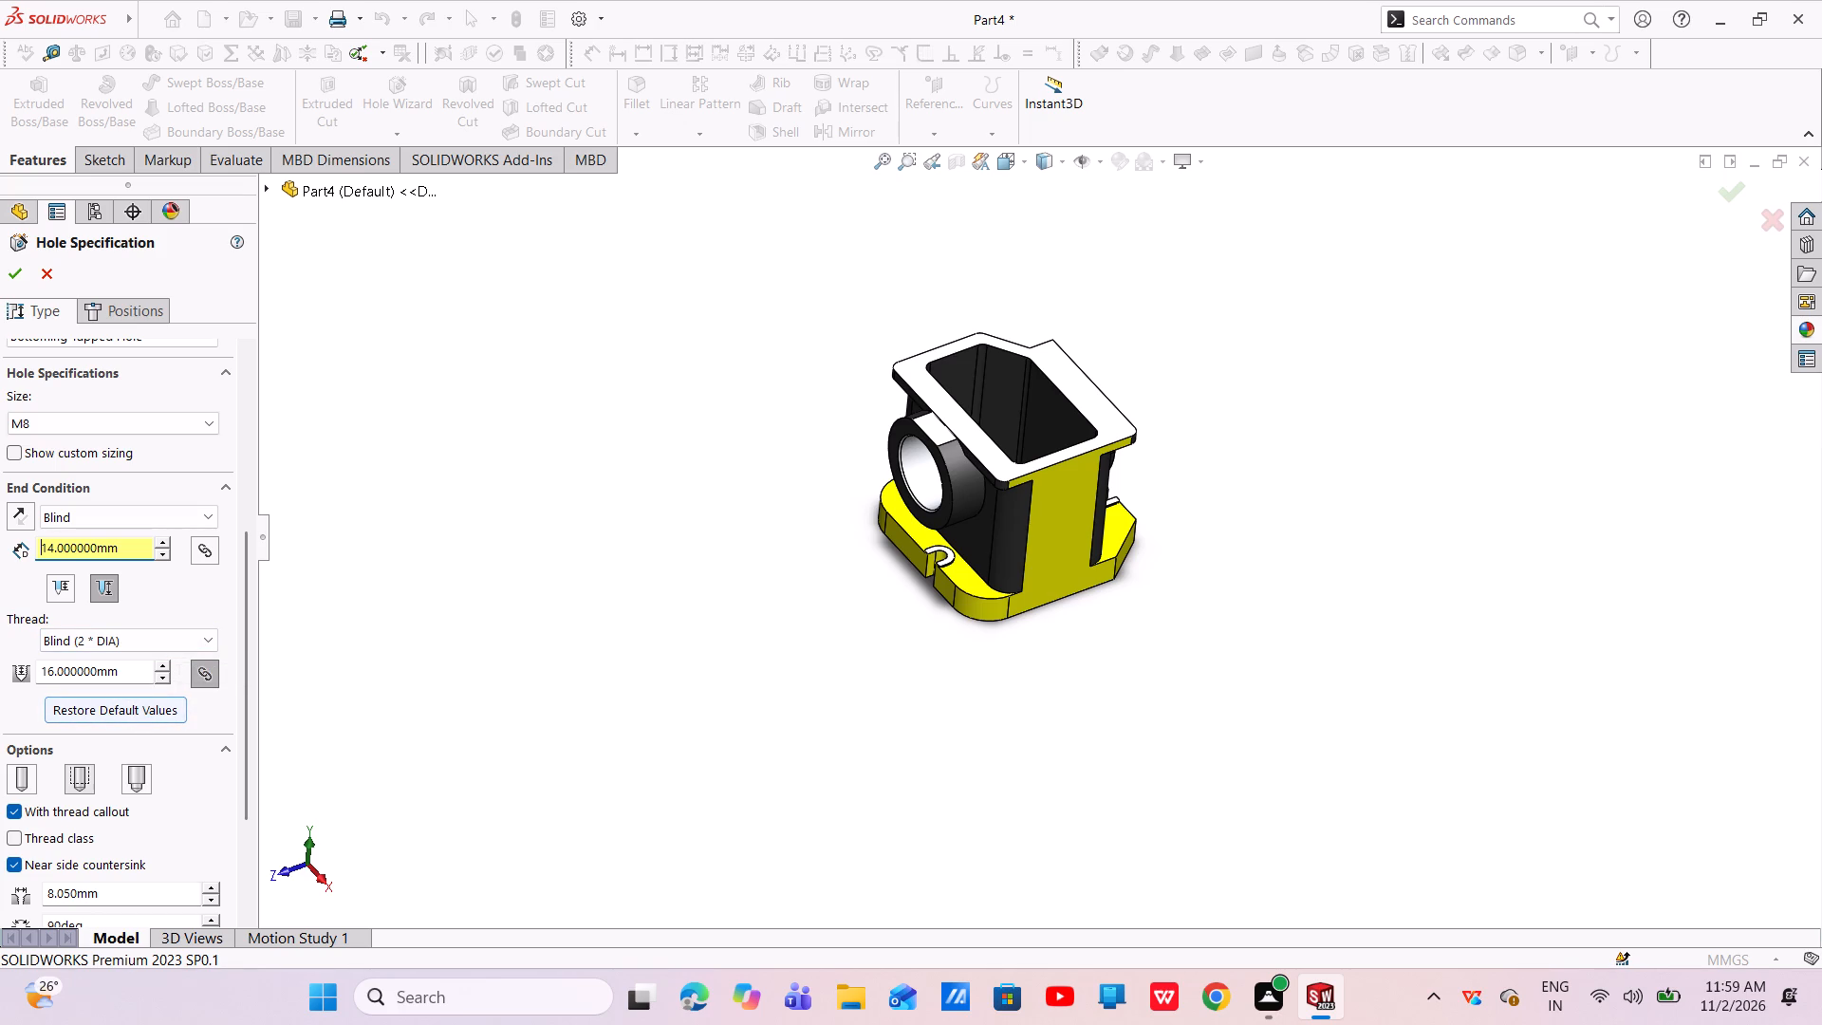
Set the M8 tapped hole's thread depth to 8 mm.
left_click_drag(124, 666, 15, 670)
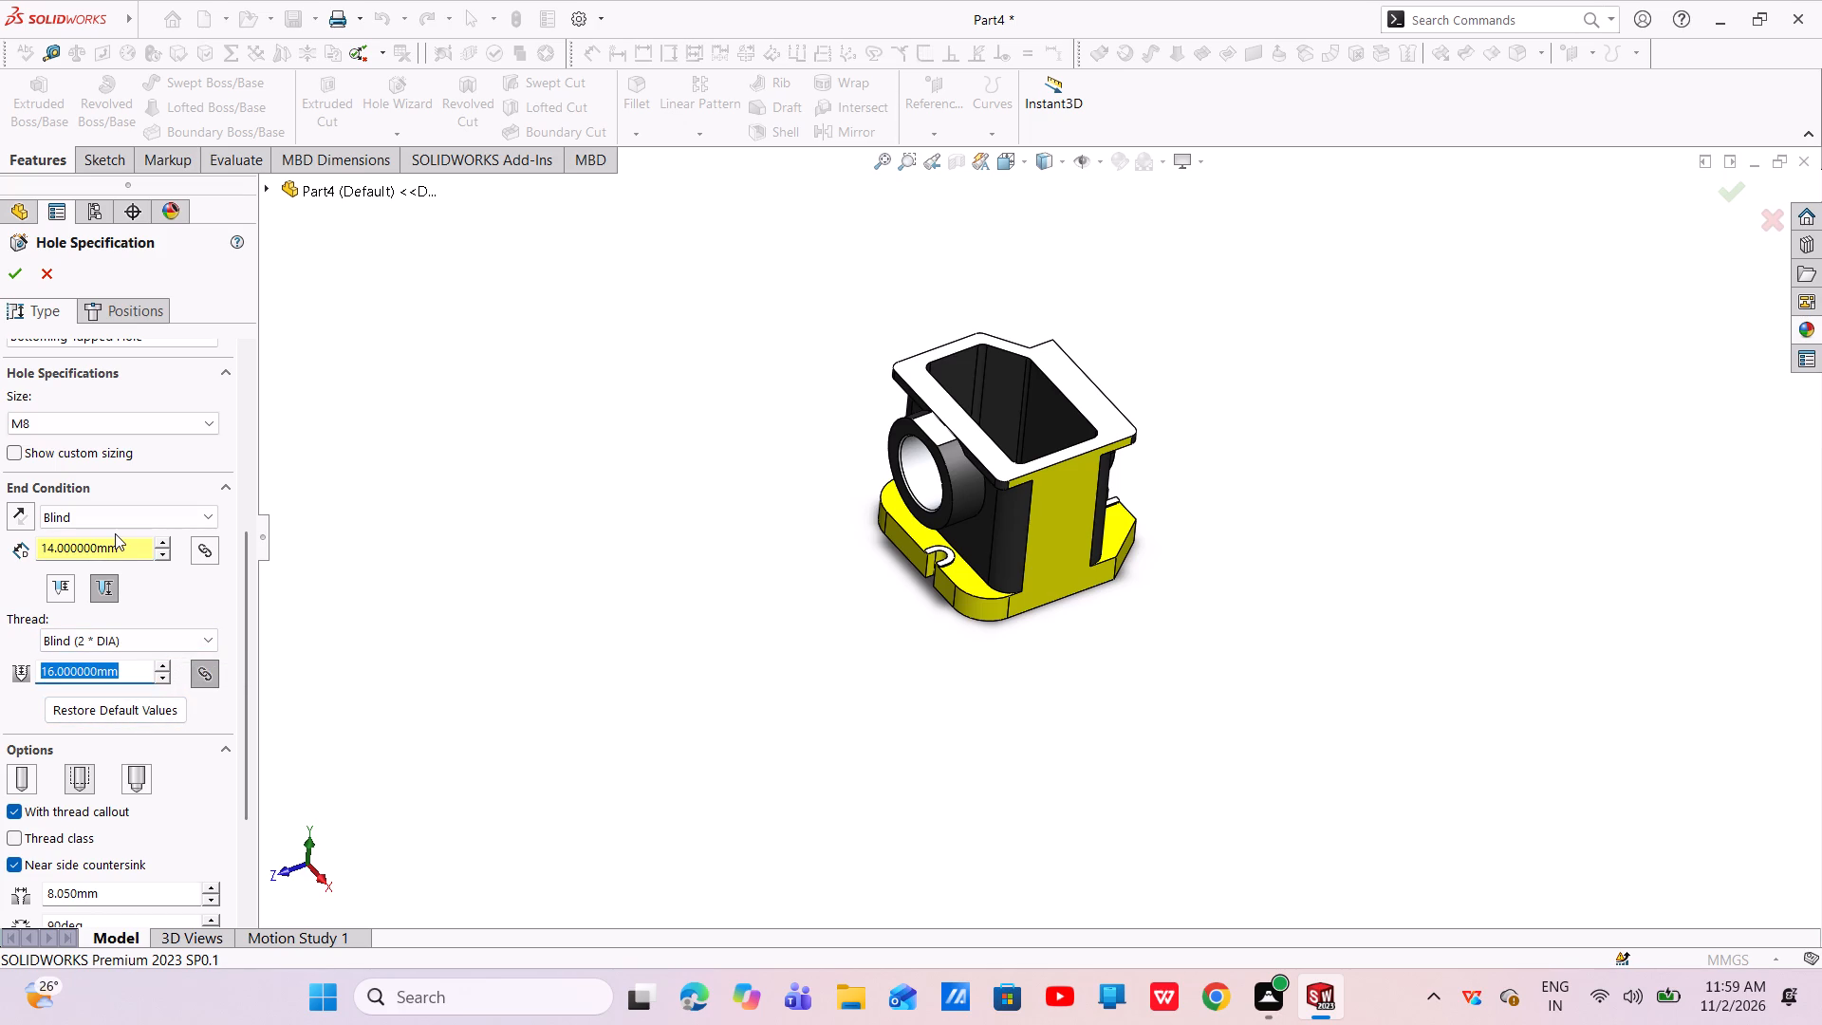
key("BackSpace")
key("8")
key("Return")
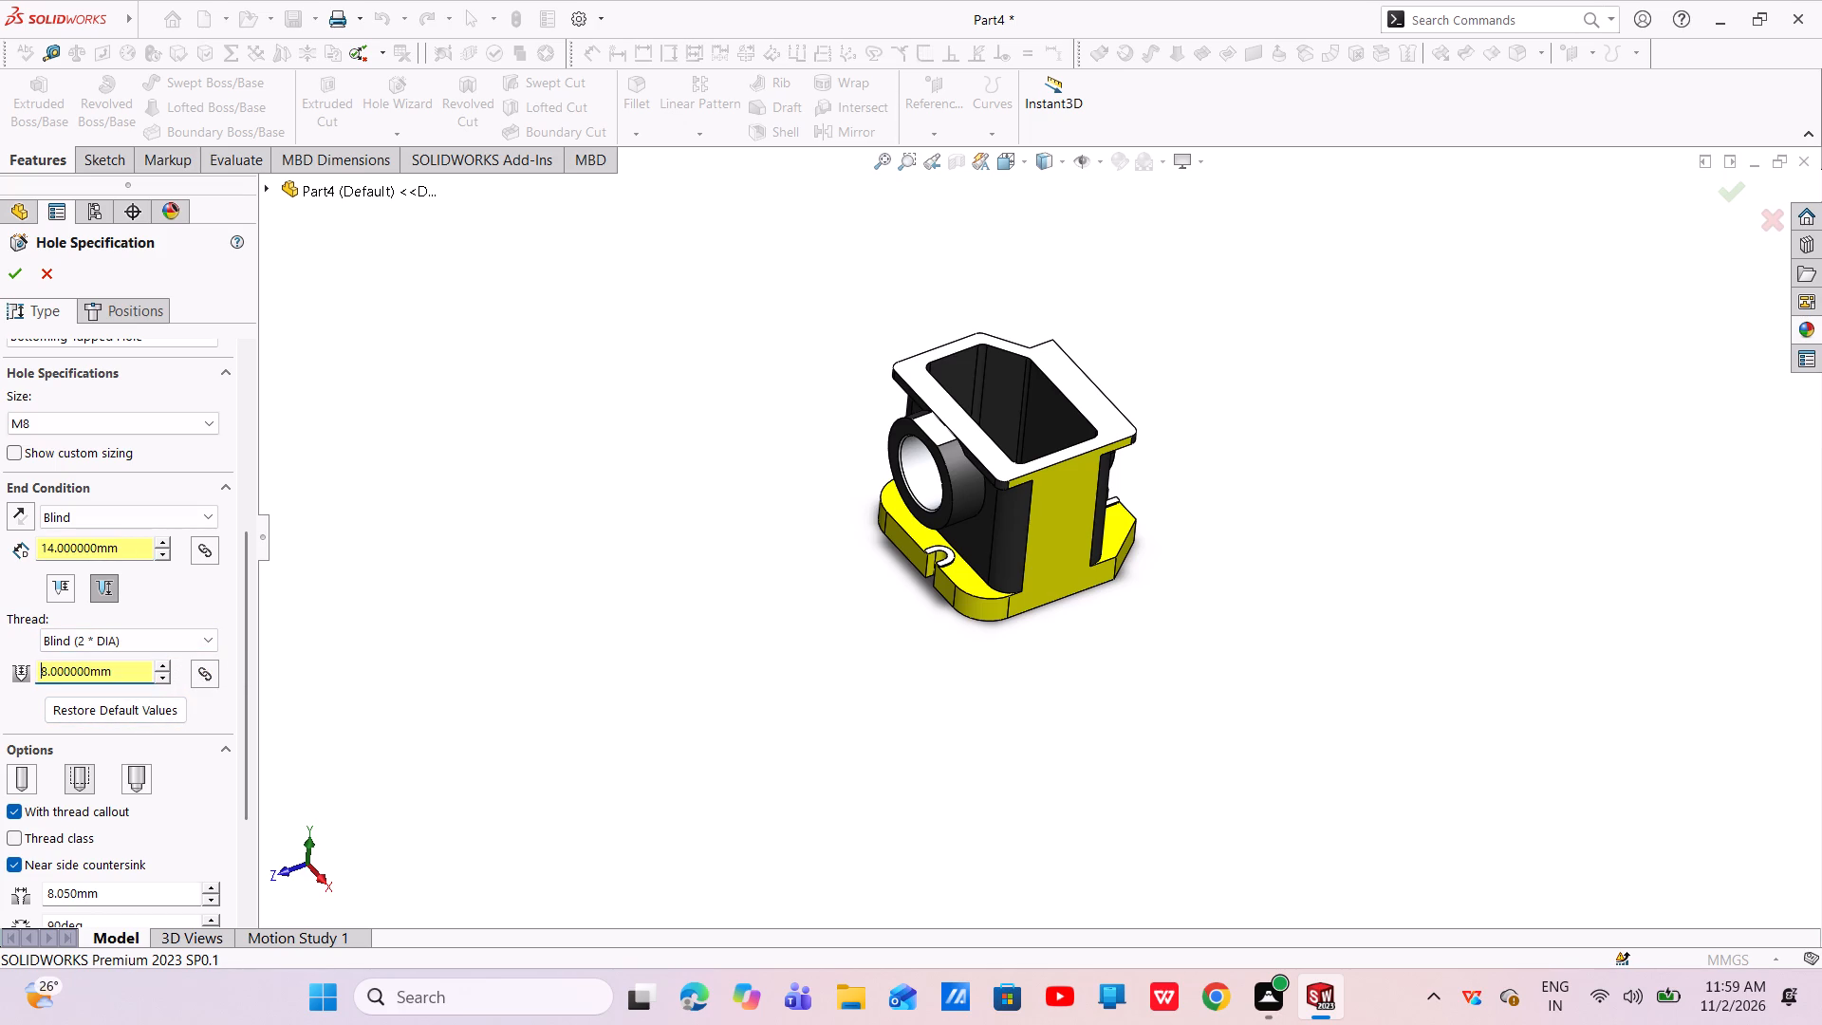
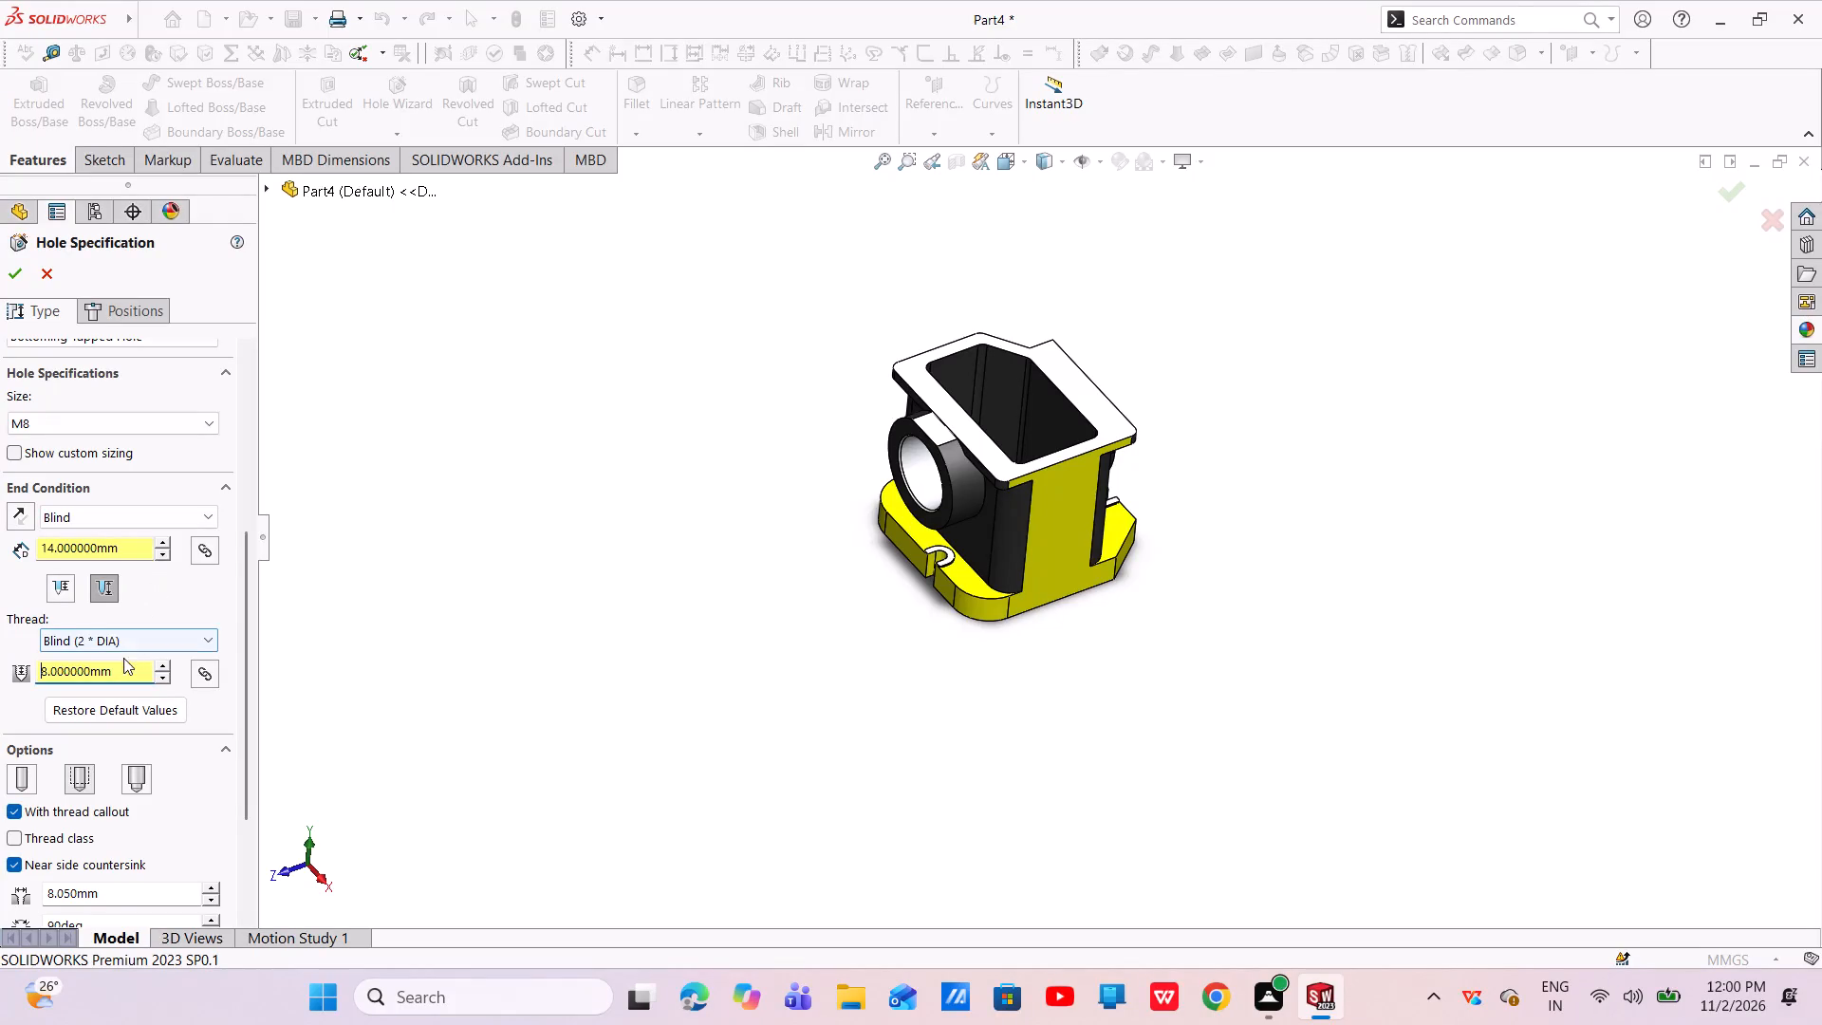
Set the M8 tapped hole's thread depth to 10 mm.
left_click_drag(120, 666, 63, 681)
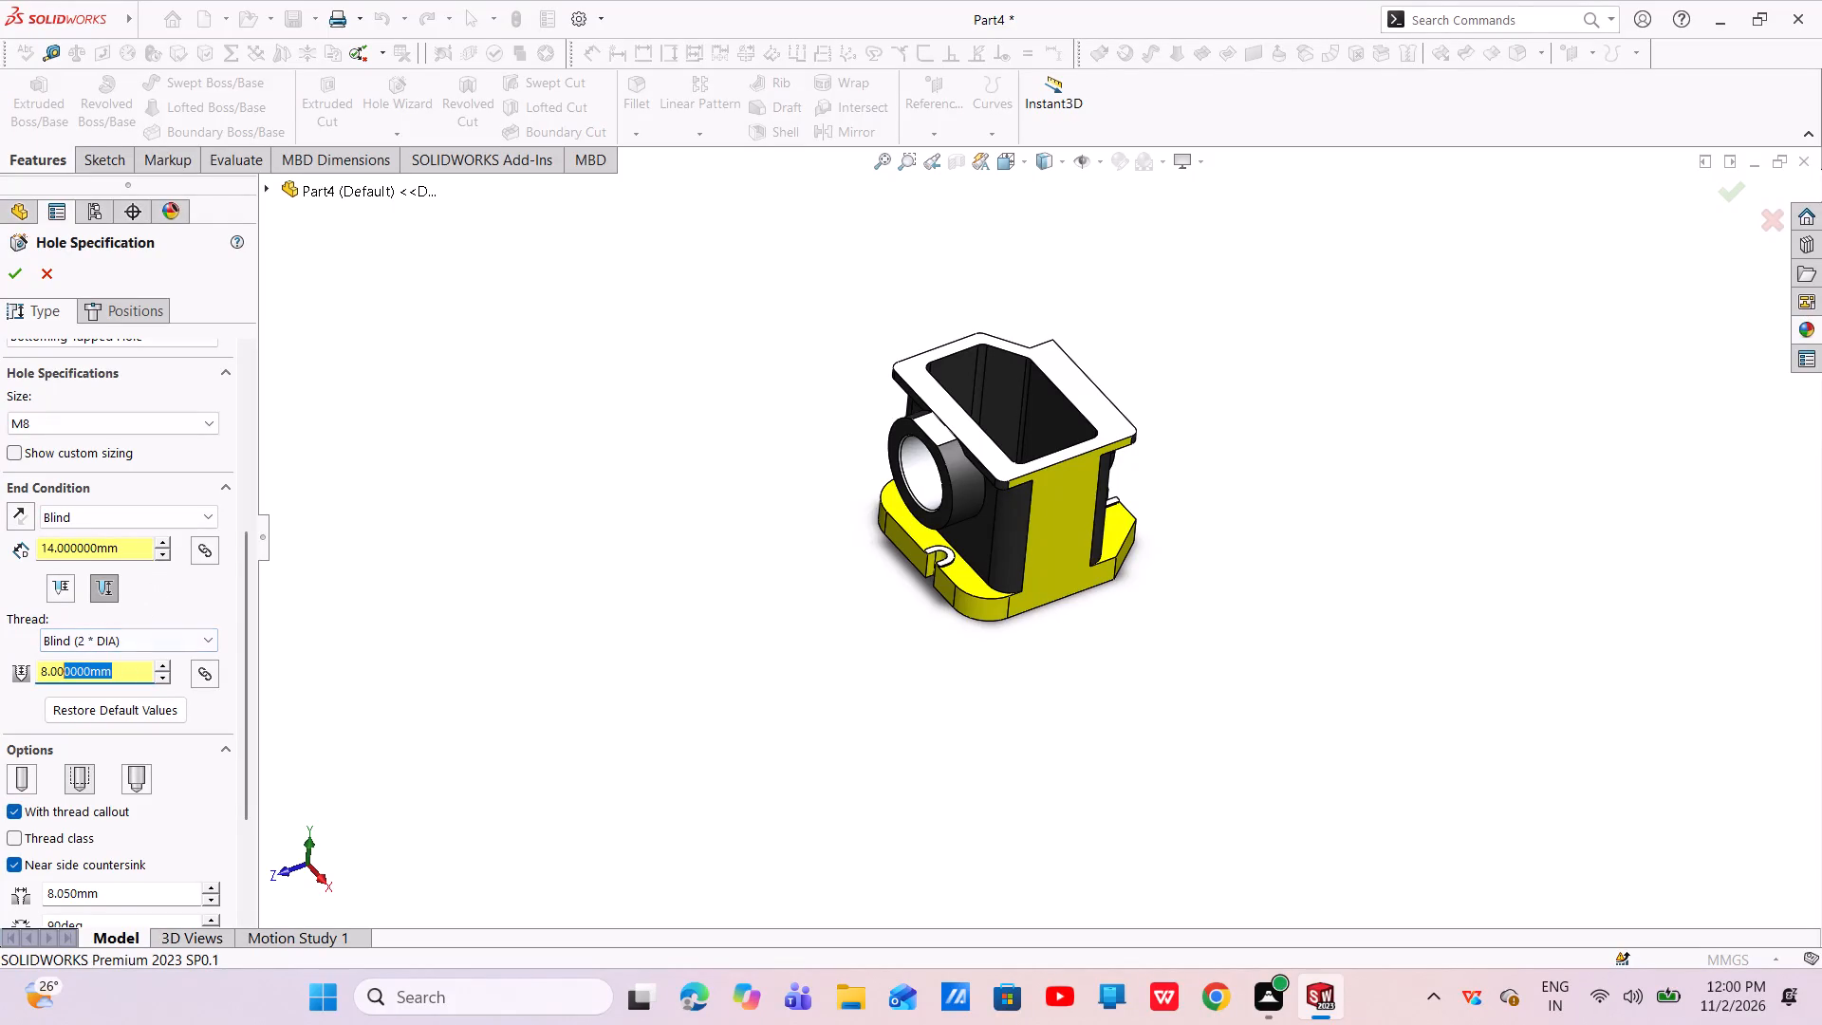
left_click_drag(63, 681, 21, 680)
key("BackSpace")
type("10")
key("Return")
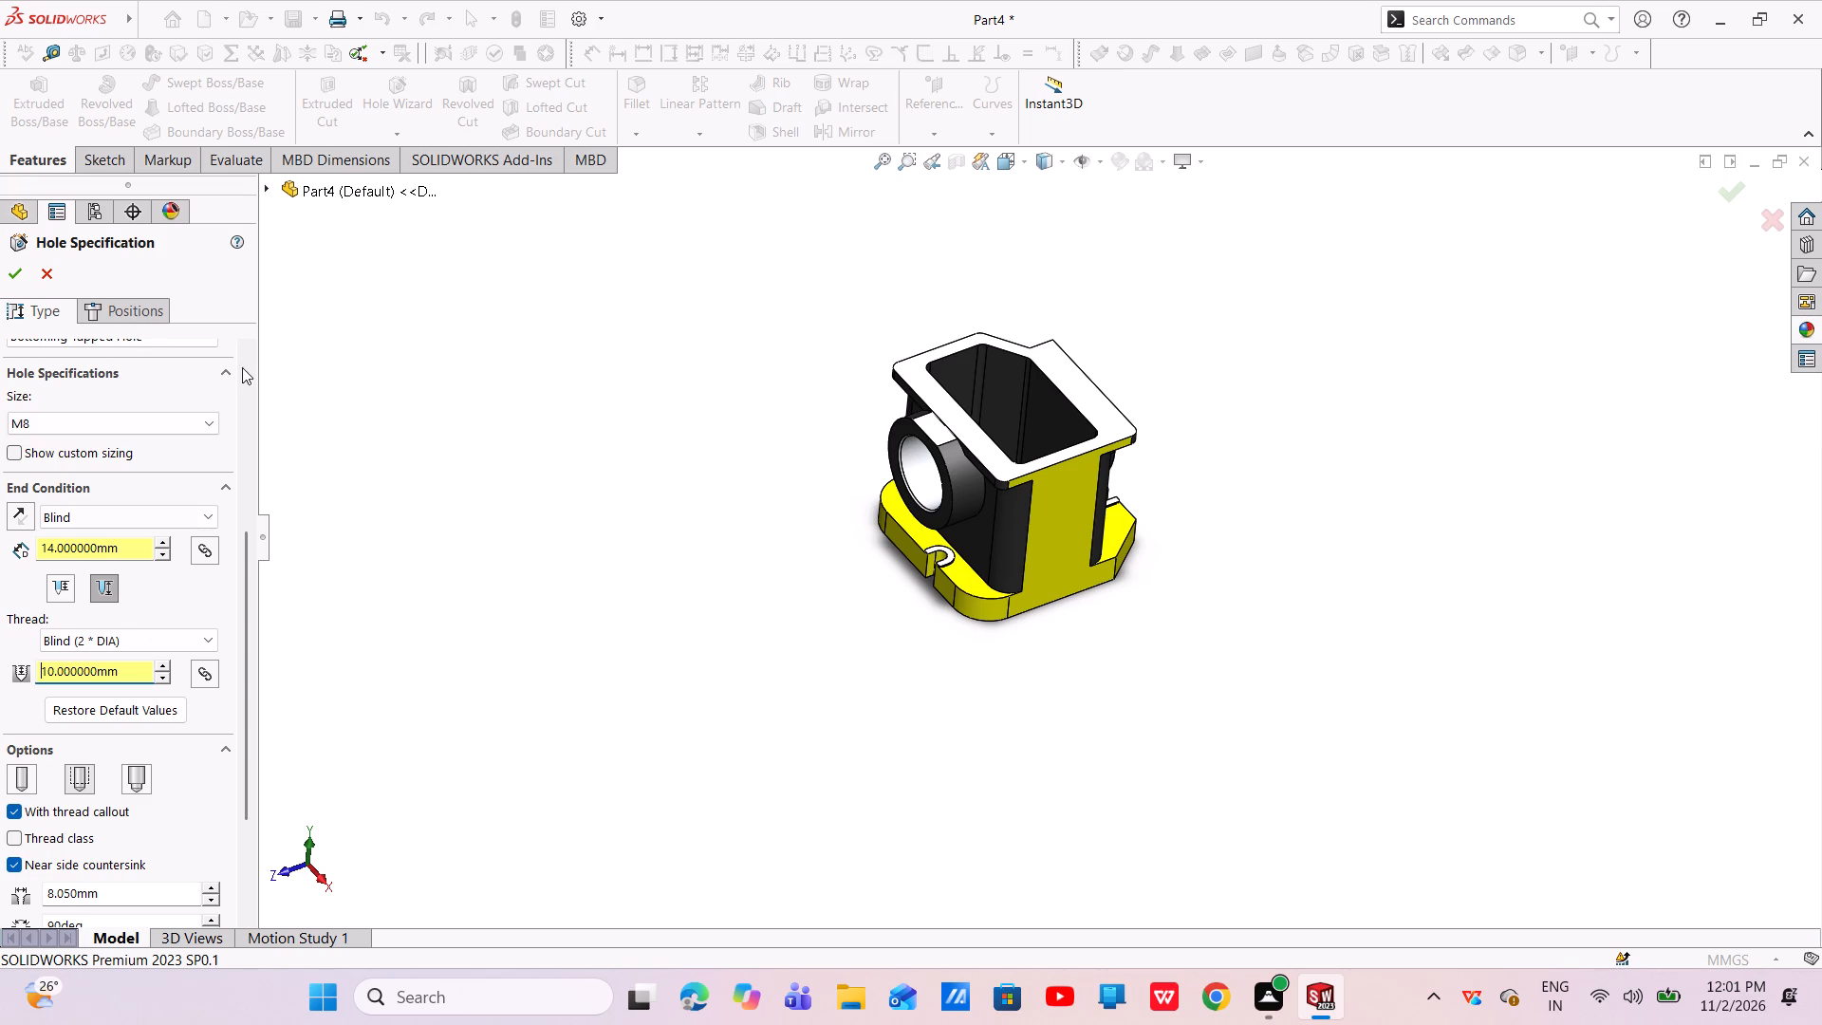
Choose the round boss's flat ring-shaped front face as the placement face for the M8 tapped hole.
left_click(113, 305)
scroll(900, 629, "down", 3)
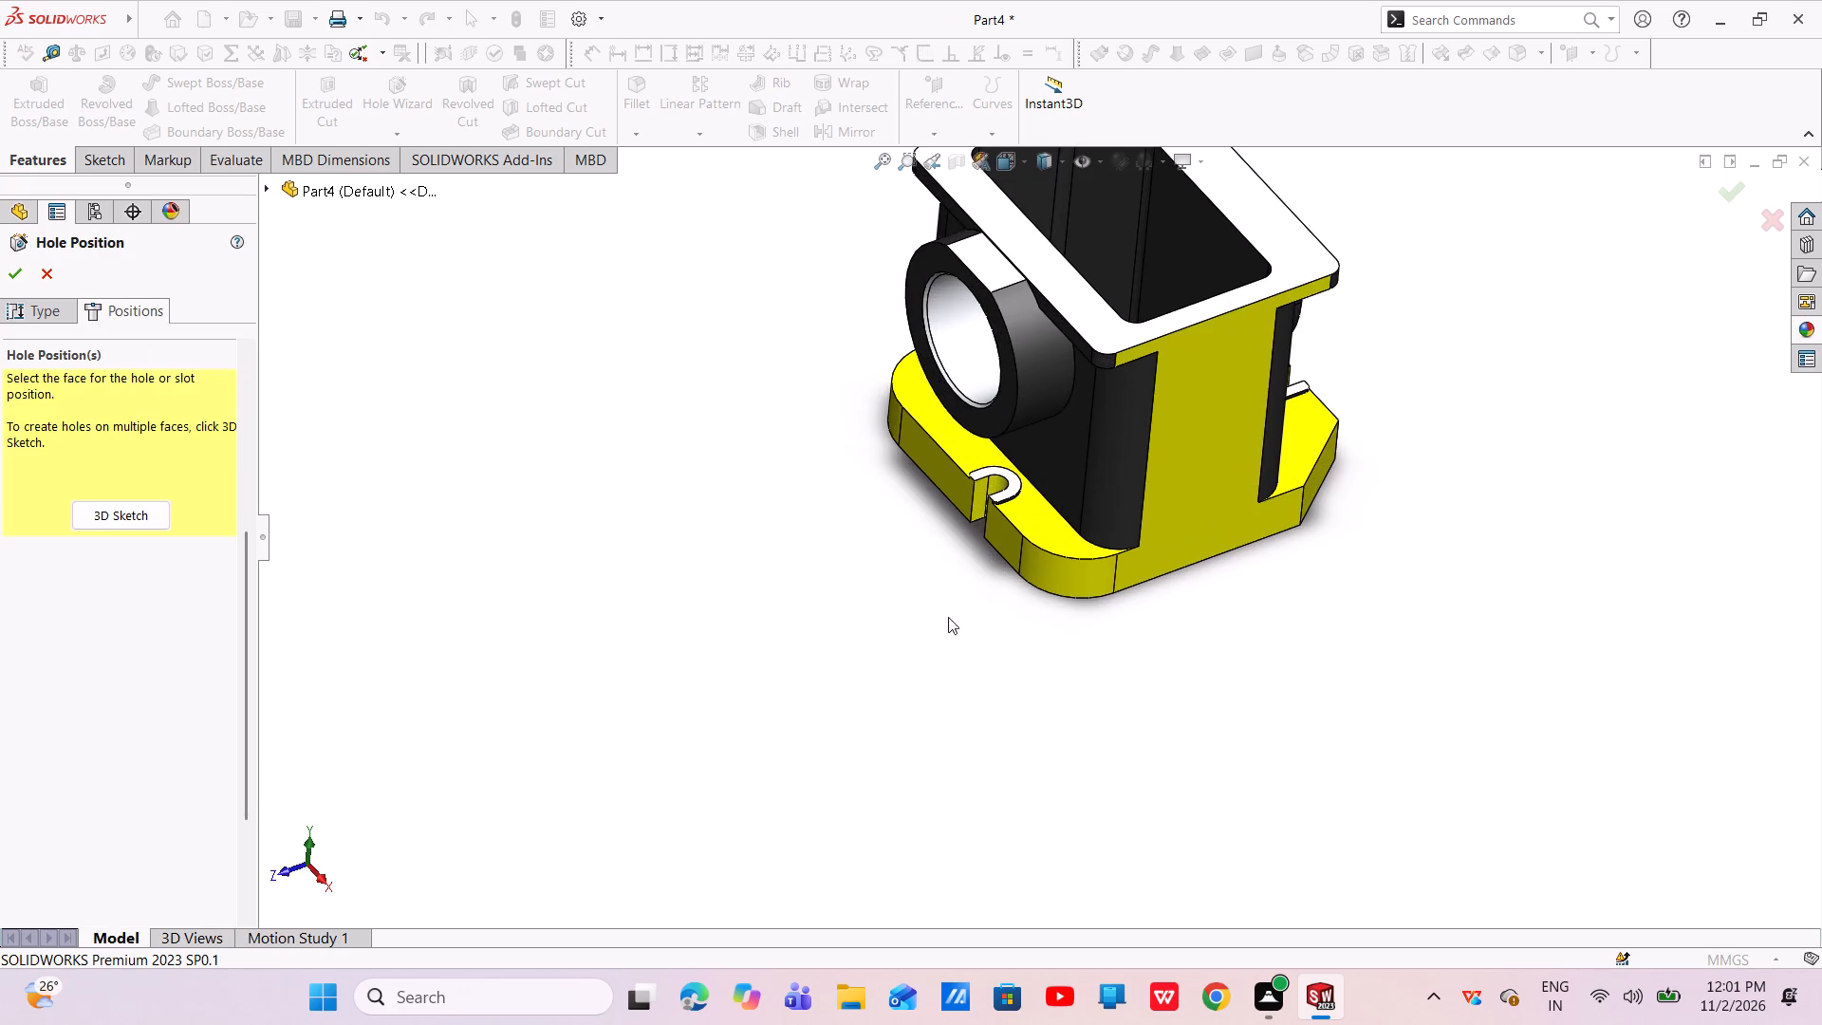
middle_click_drag(955, 640, 1032, 720)
scroll(1032, 517, "down", 3)
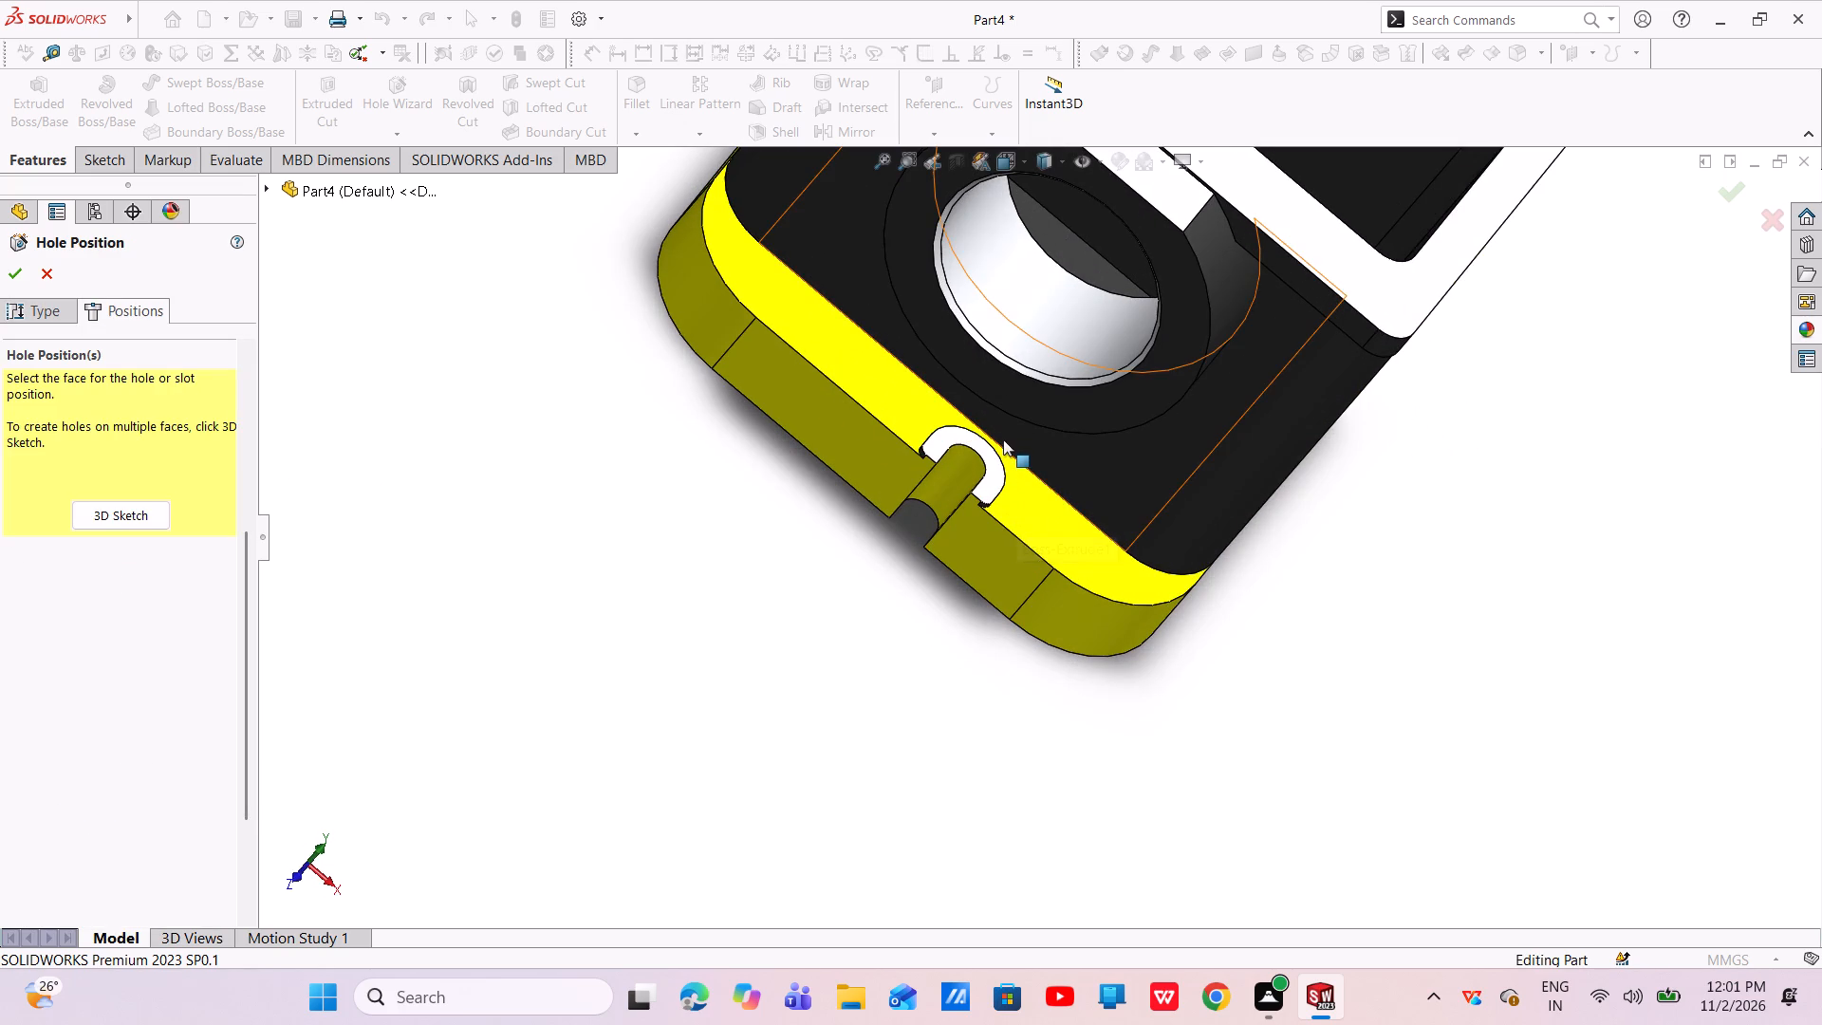
middle_click_drag(1163, 462, 1168, 421, "ctrl")
left_click(1169, 345, "ctrl")
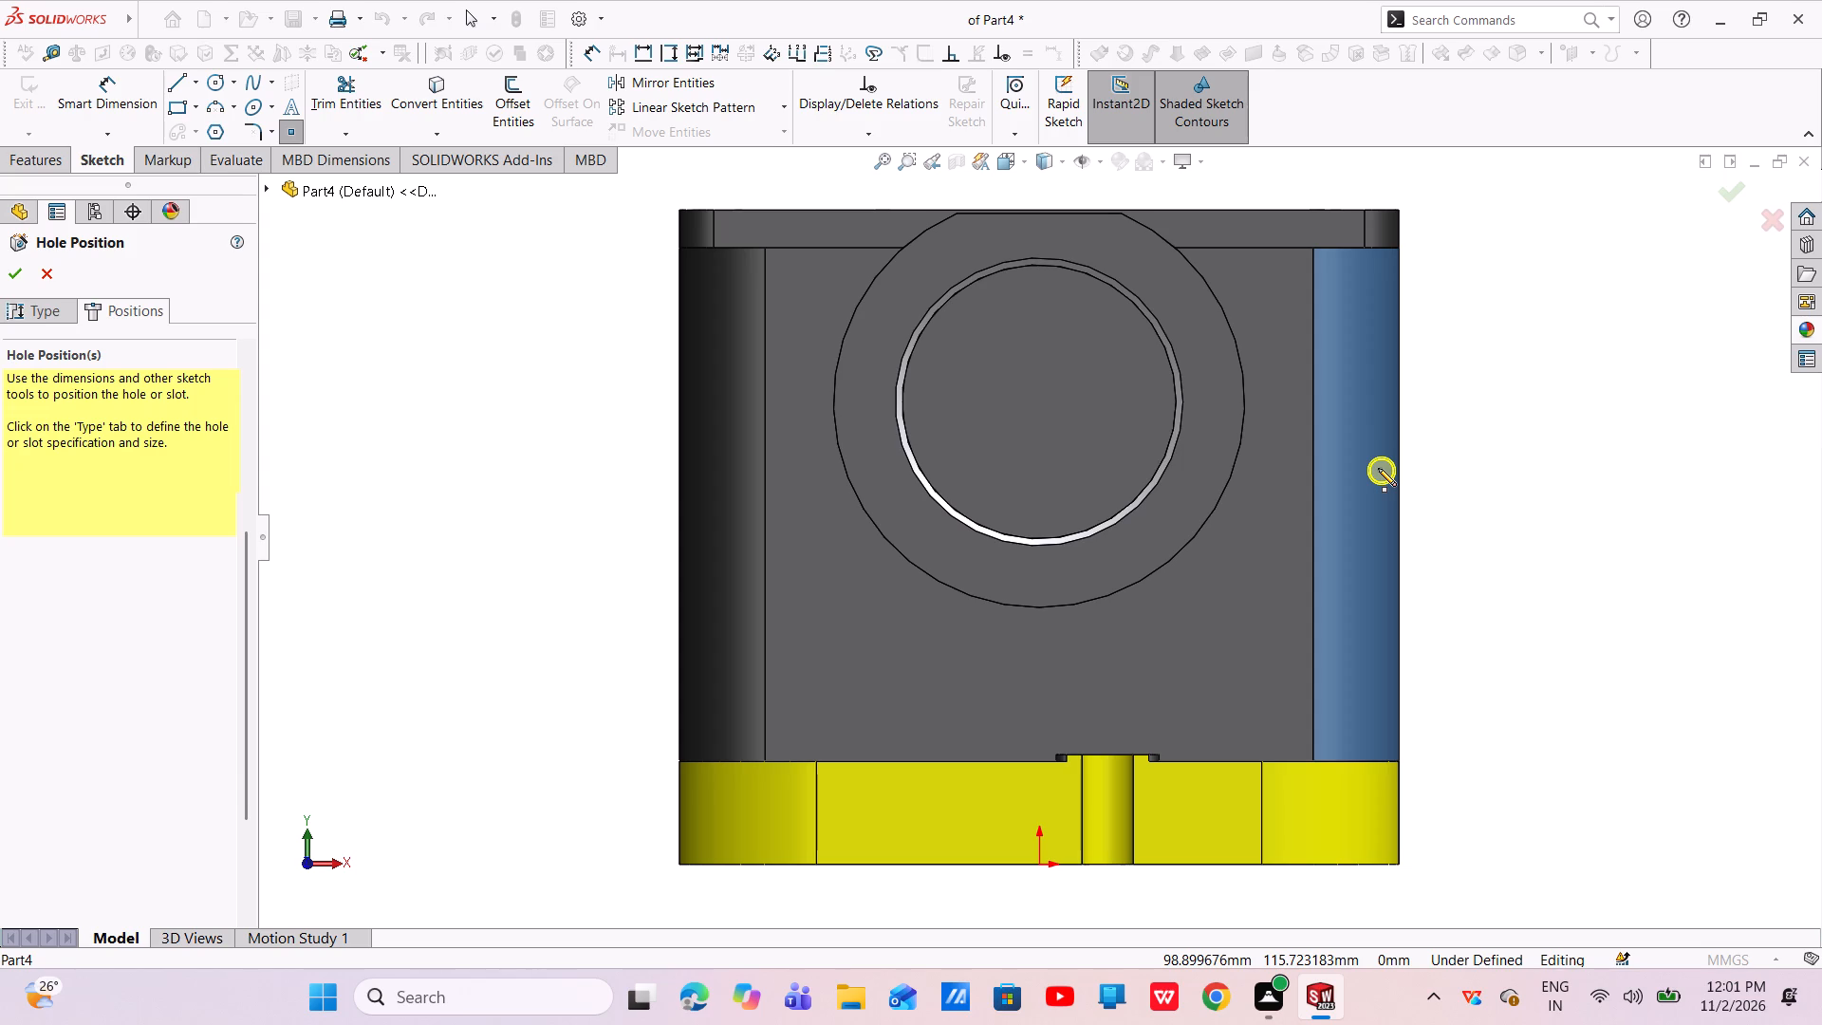
Sketch a construction circle about 106 mm in diameter on the boss face, centred on the bore.
left_click(218, 84)
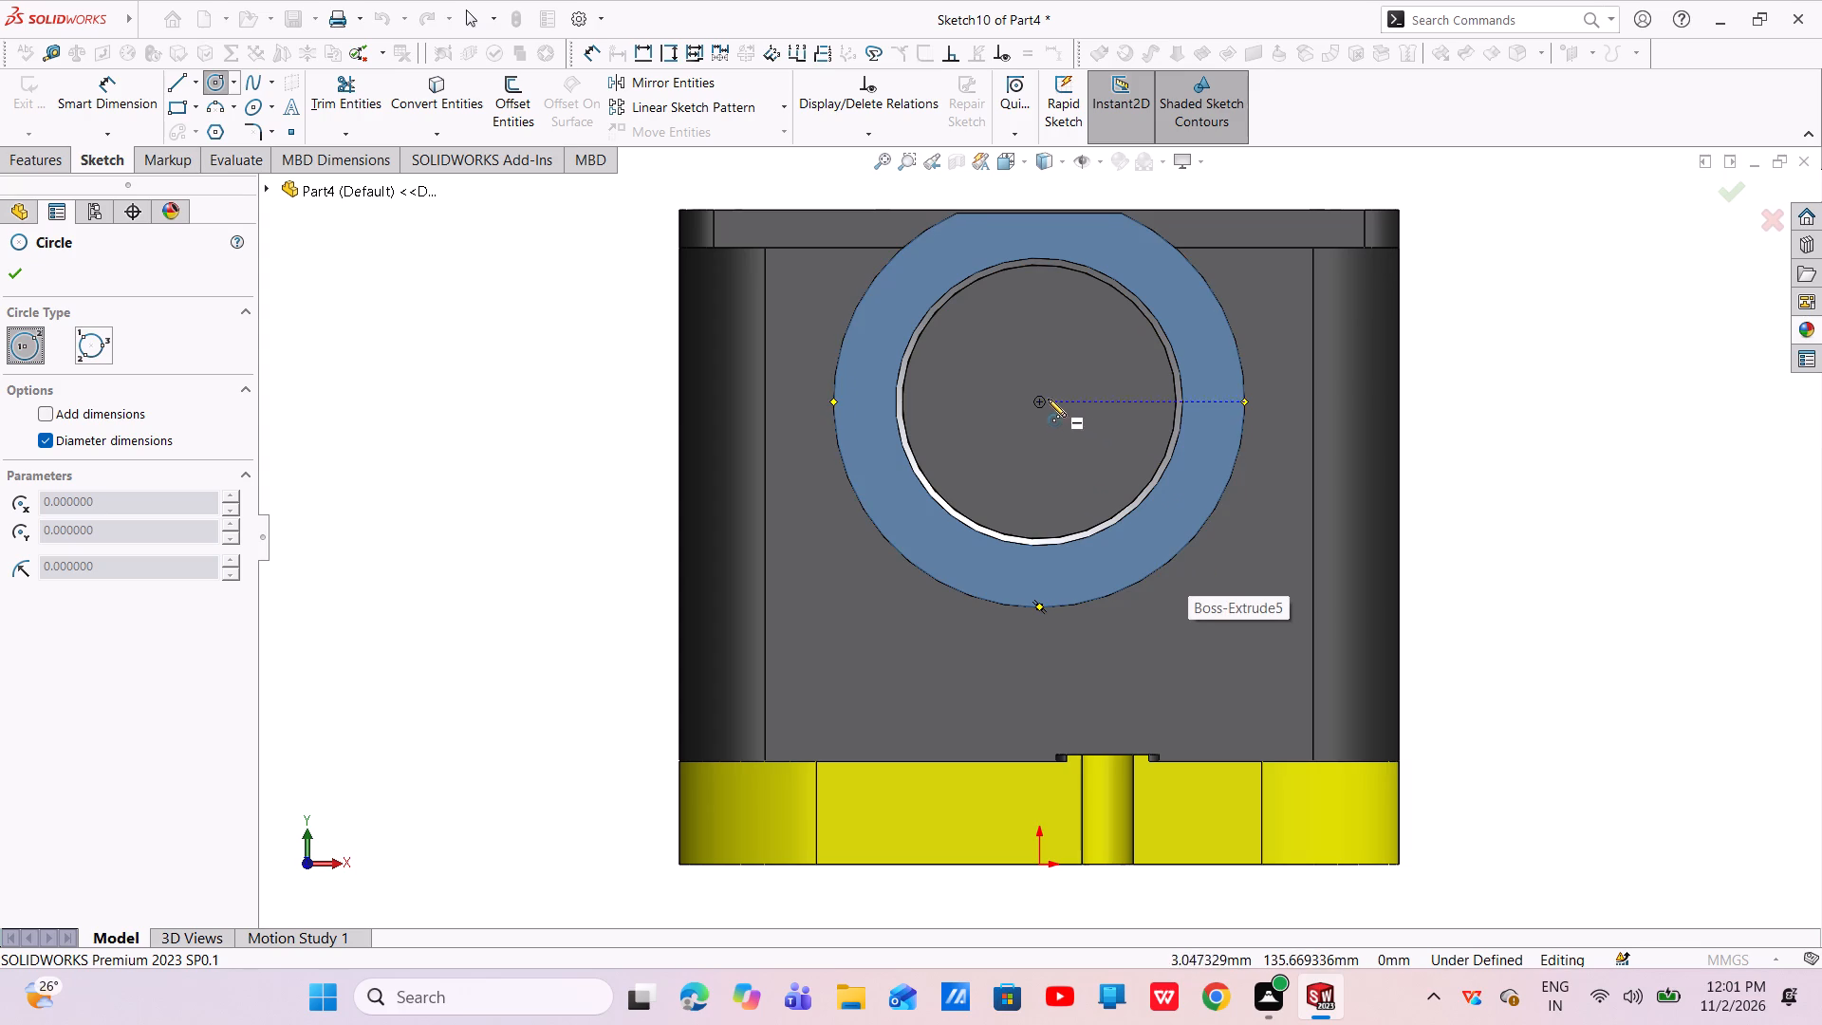
left_click(1041, 401)
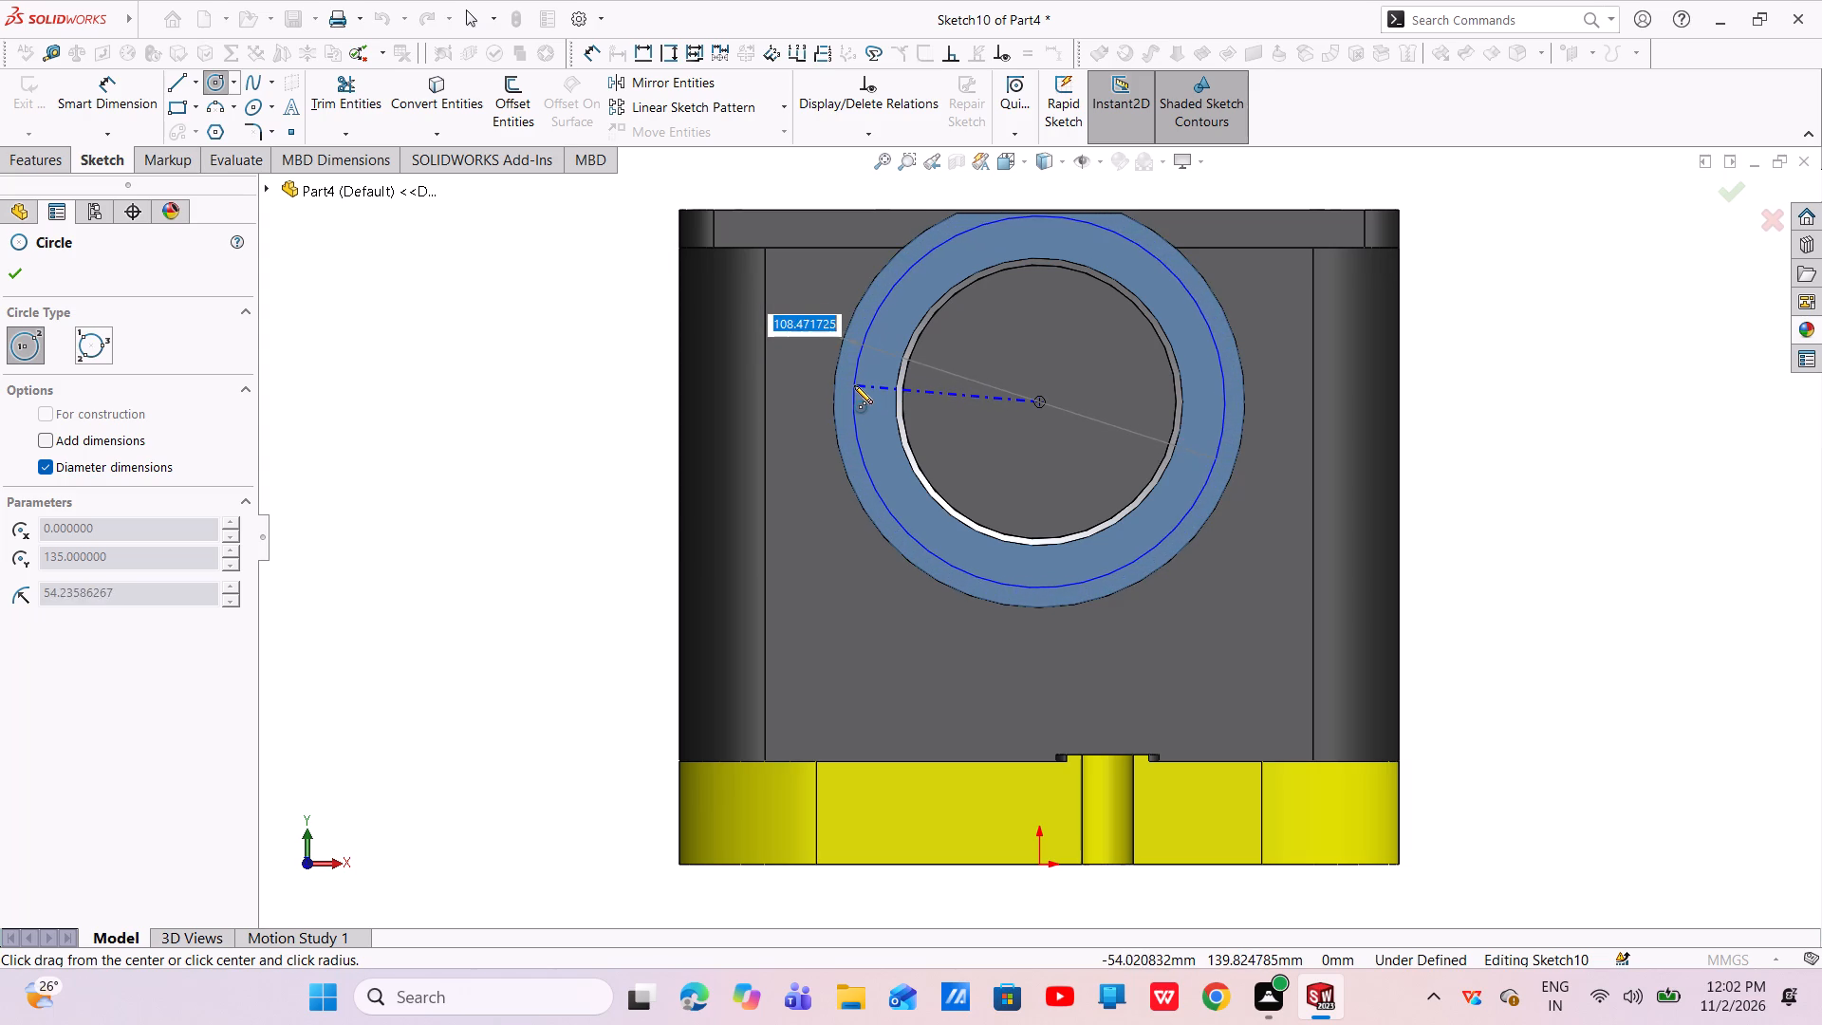
left_click(858, 385)
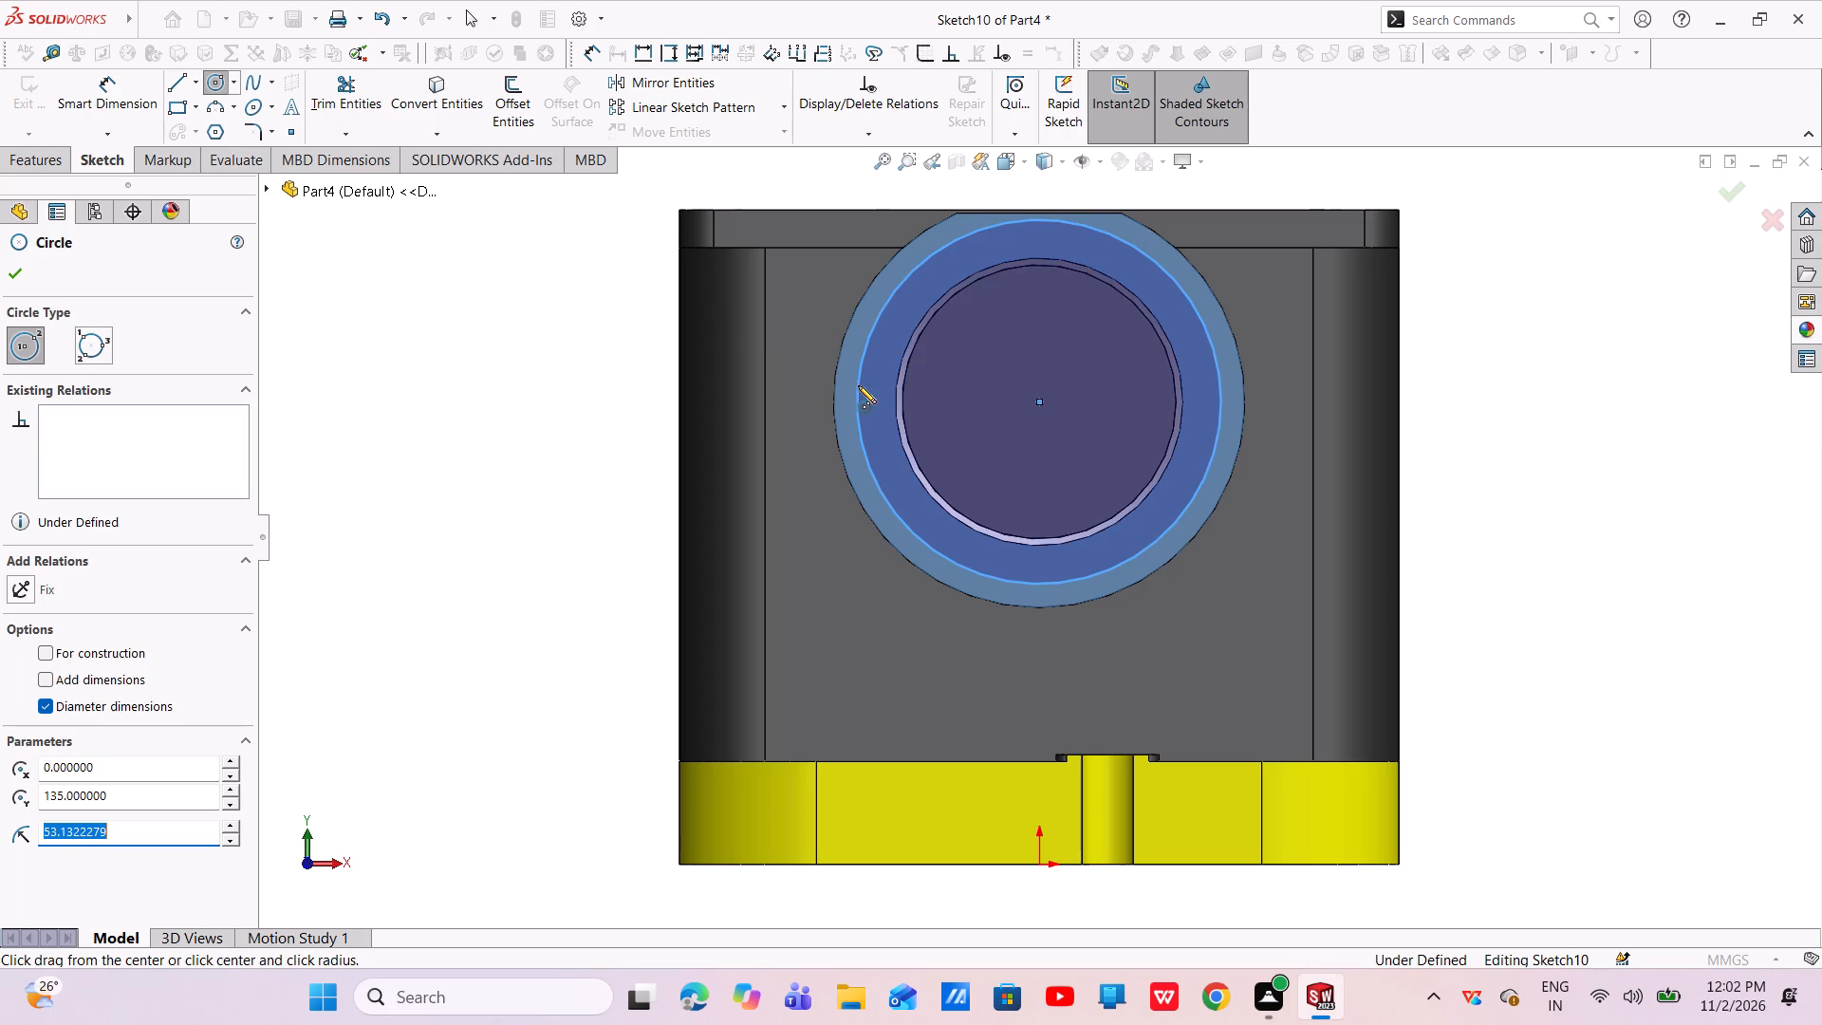
left_click(46, 650)
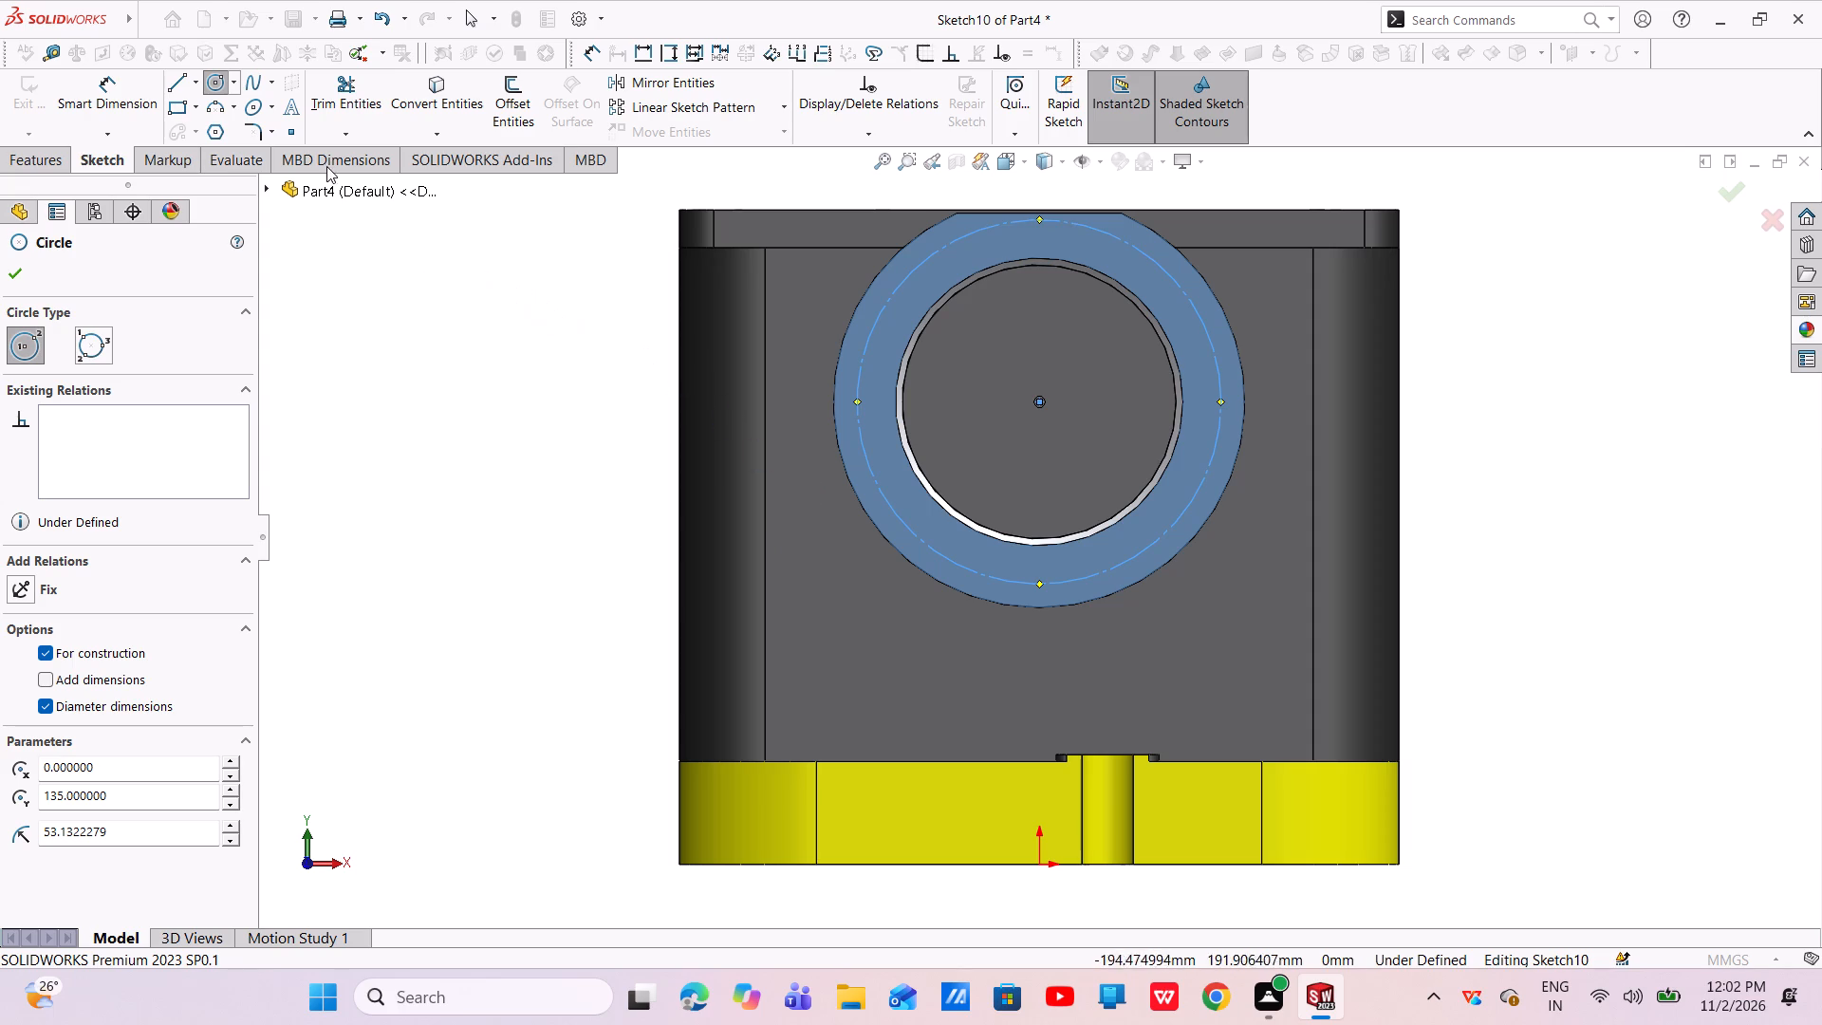
Dimension the construction circle's diameter as 100 mm.
left_click(133, 102)
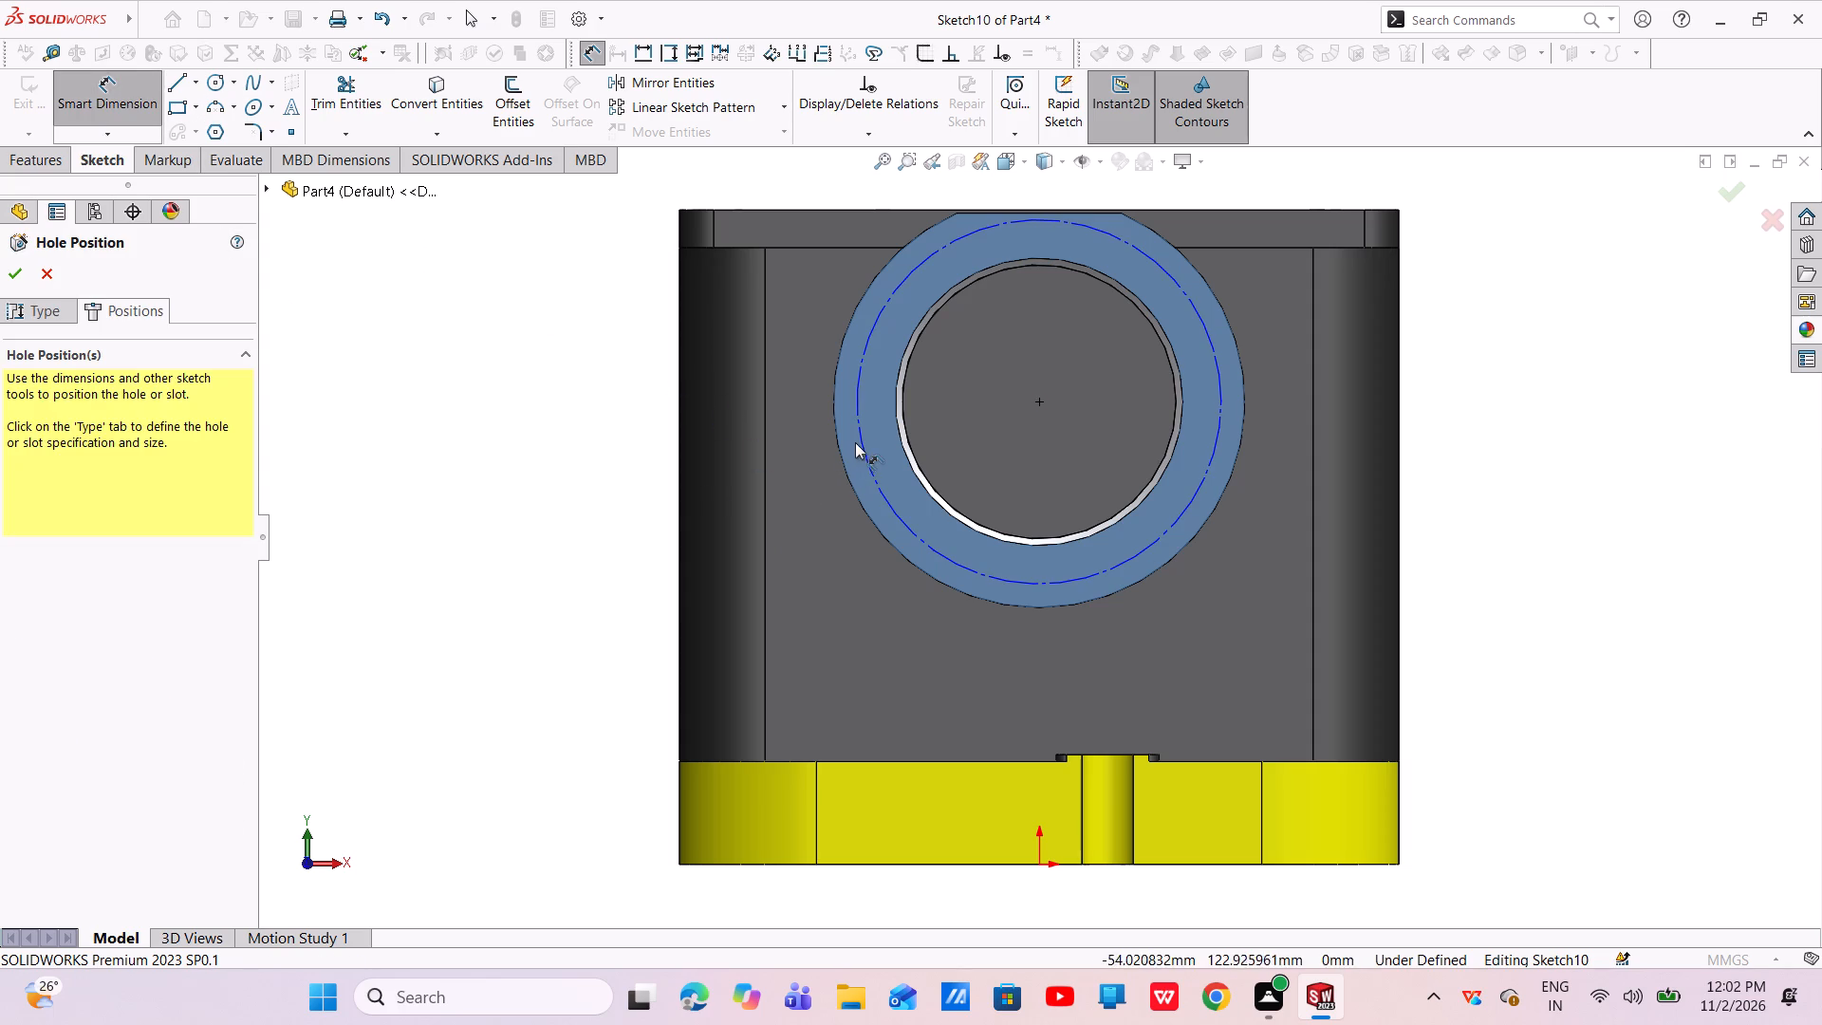
left_click(860, 441)
left_click(503, 430)
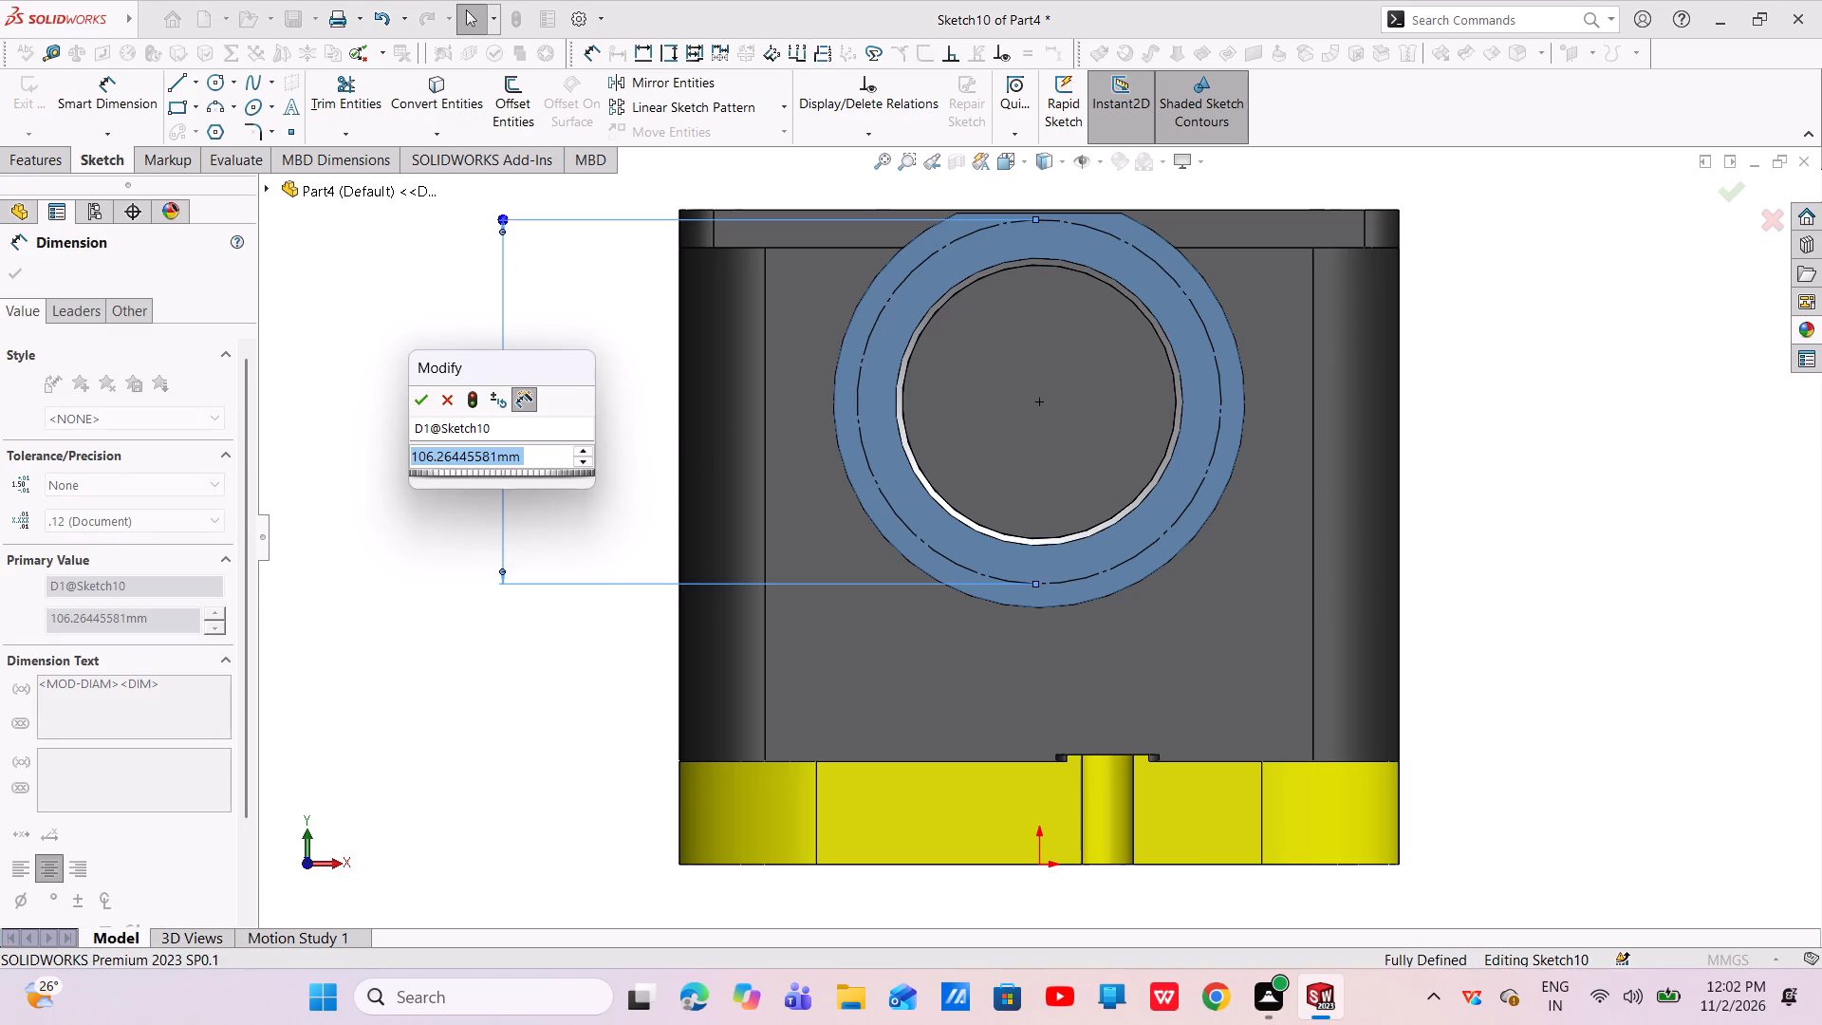
key("BackSpace")
type("100")
key("Return")
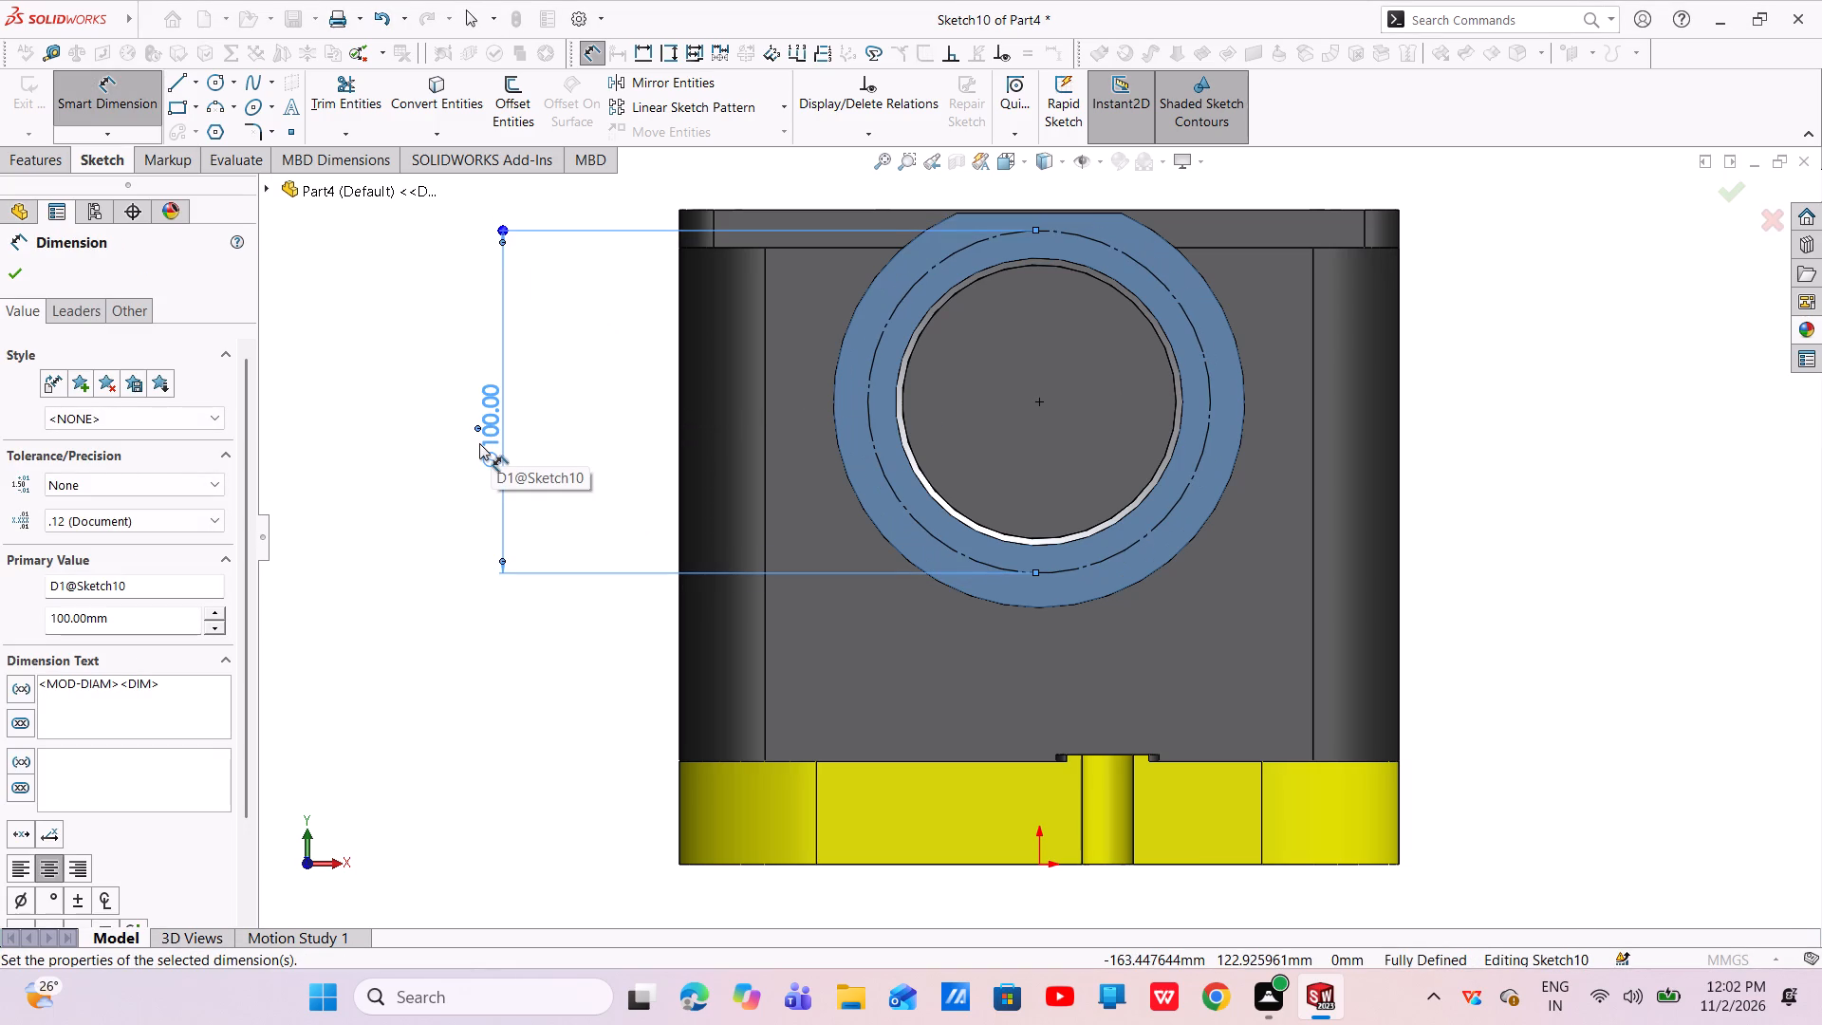
left_click(15, 271)
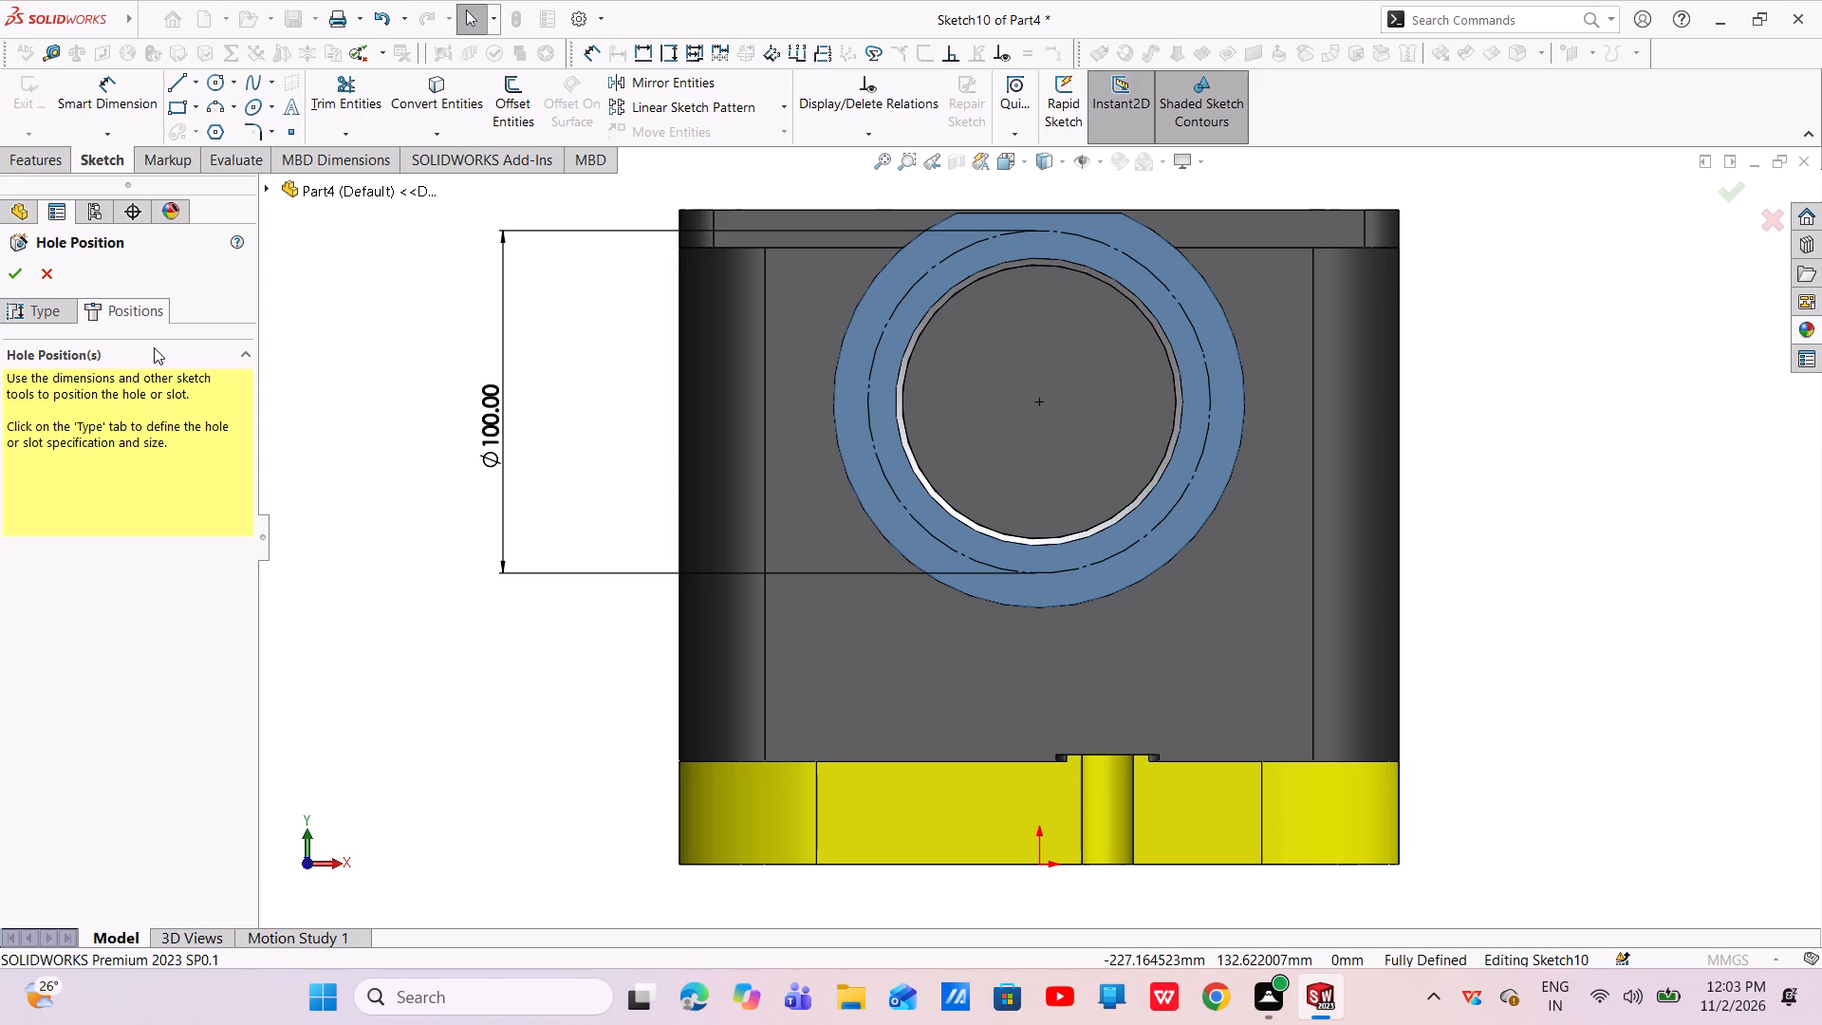
Draw a horizontal centerline from the bore's centre to the right quadrant of the 100 mm construction circle.
left_click(196, 85)
left_click(201, 131)
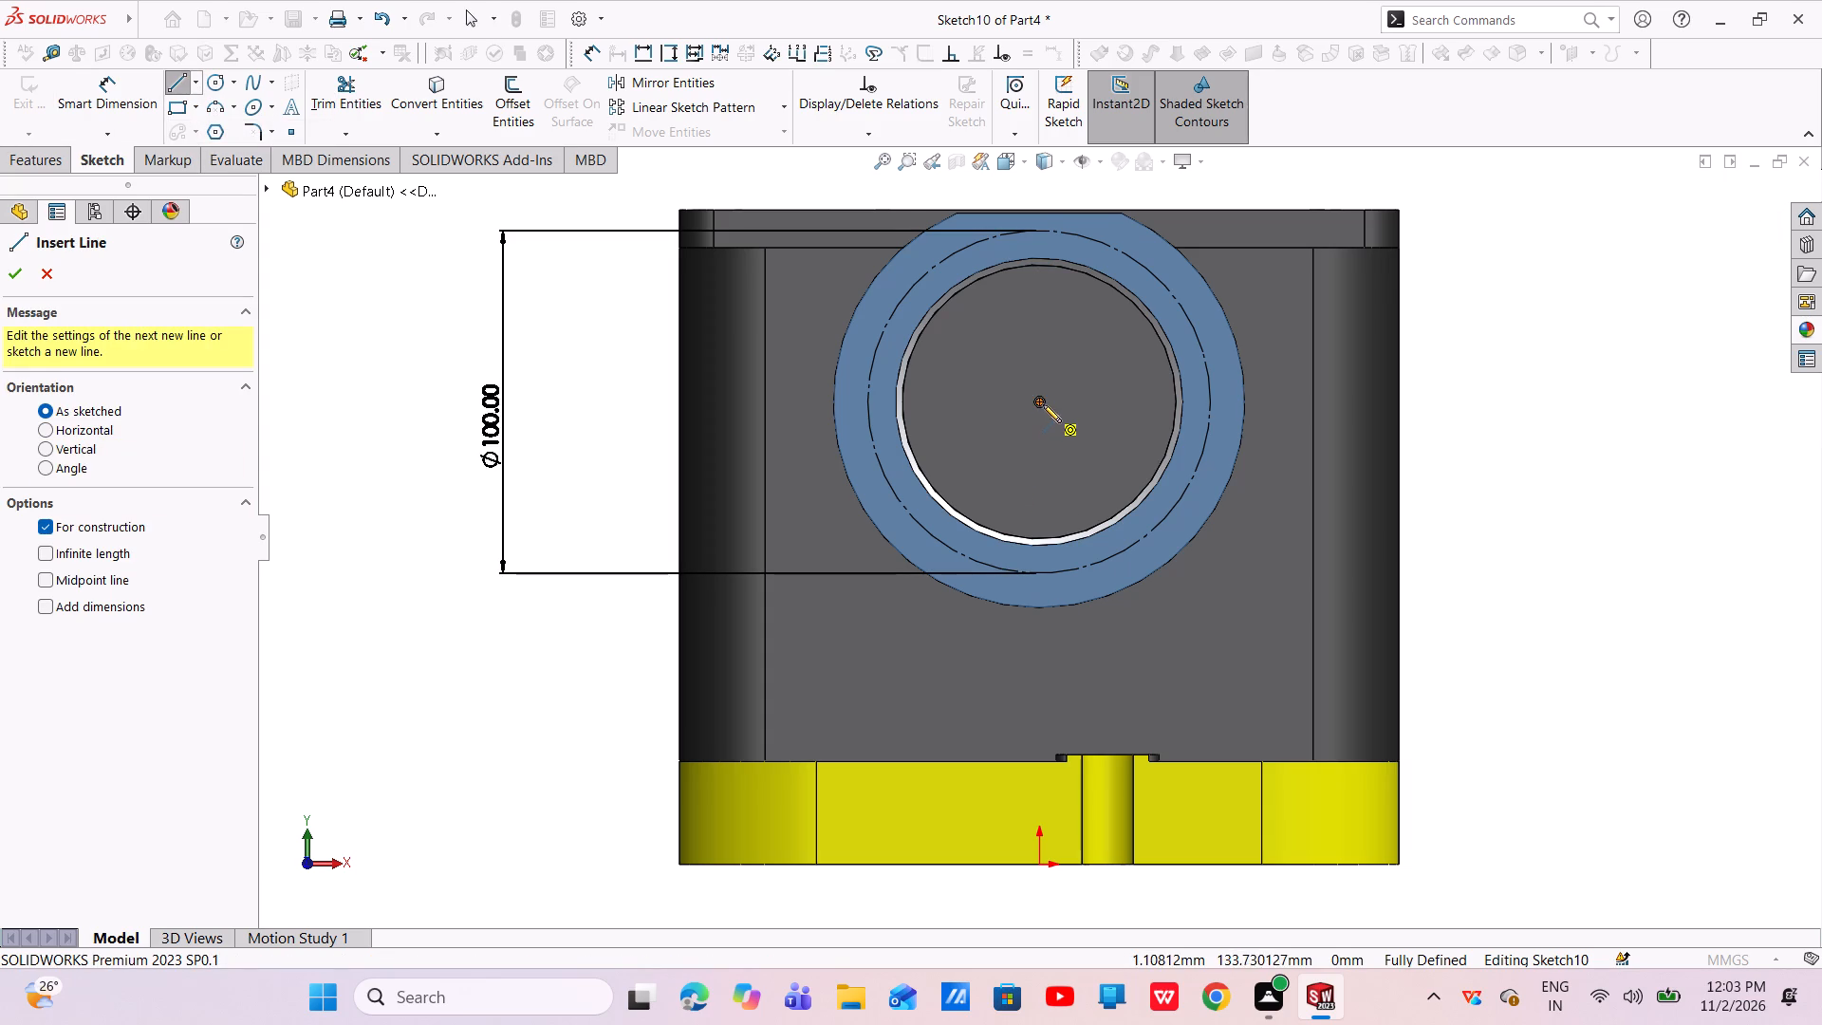
left_click(1043, 402)
left_click(1214, 401)
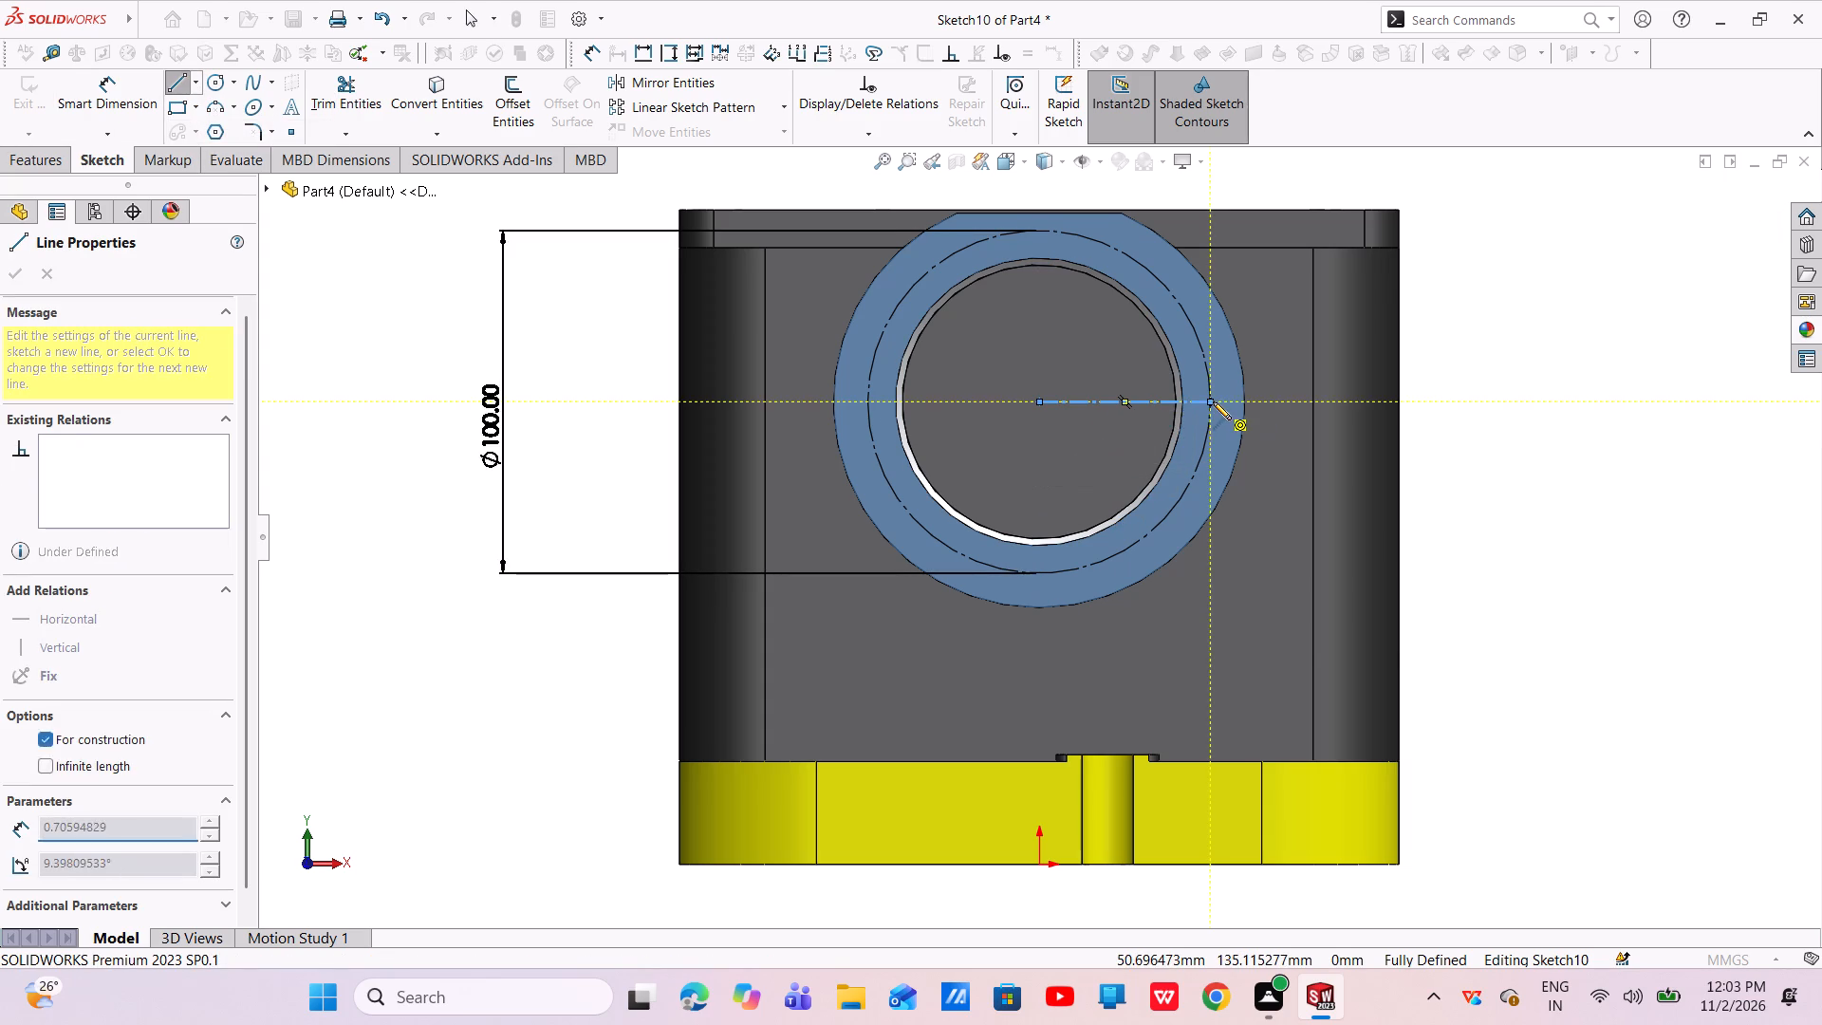
right_click(1213, 401)
left_click(1222, 419)
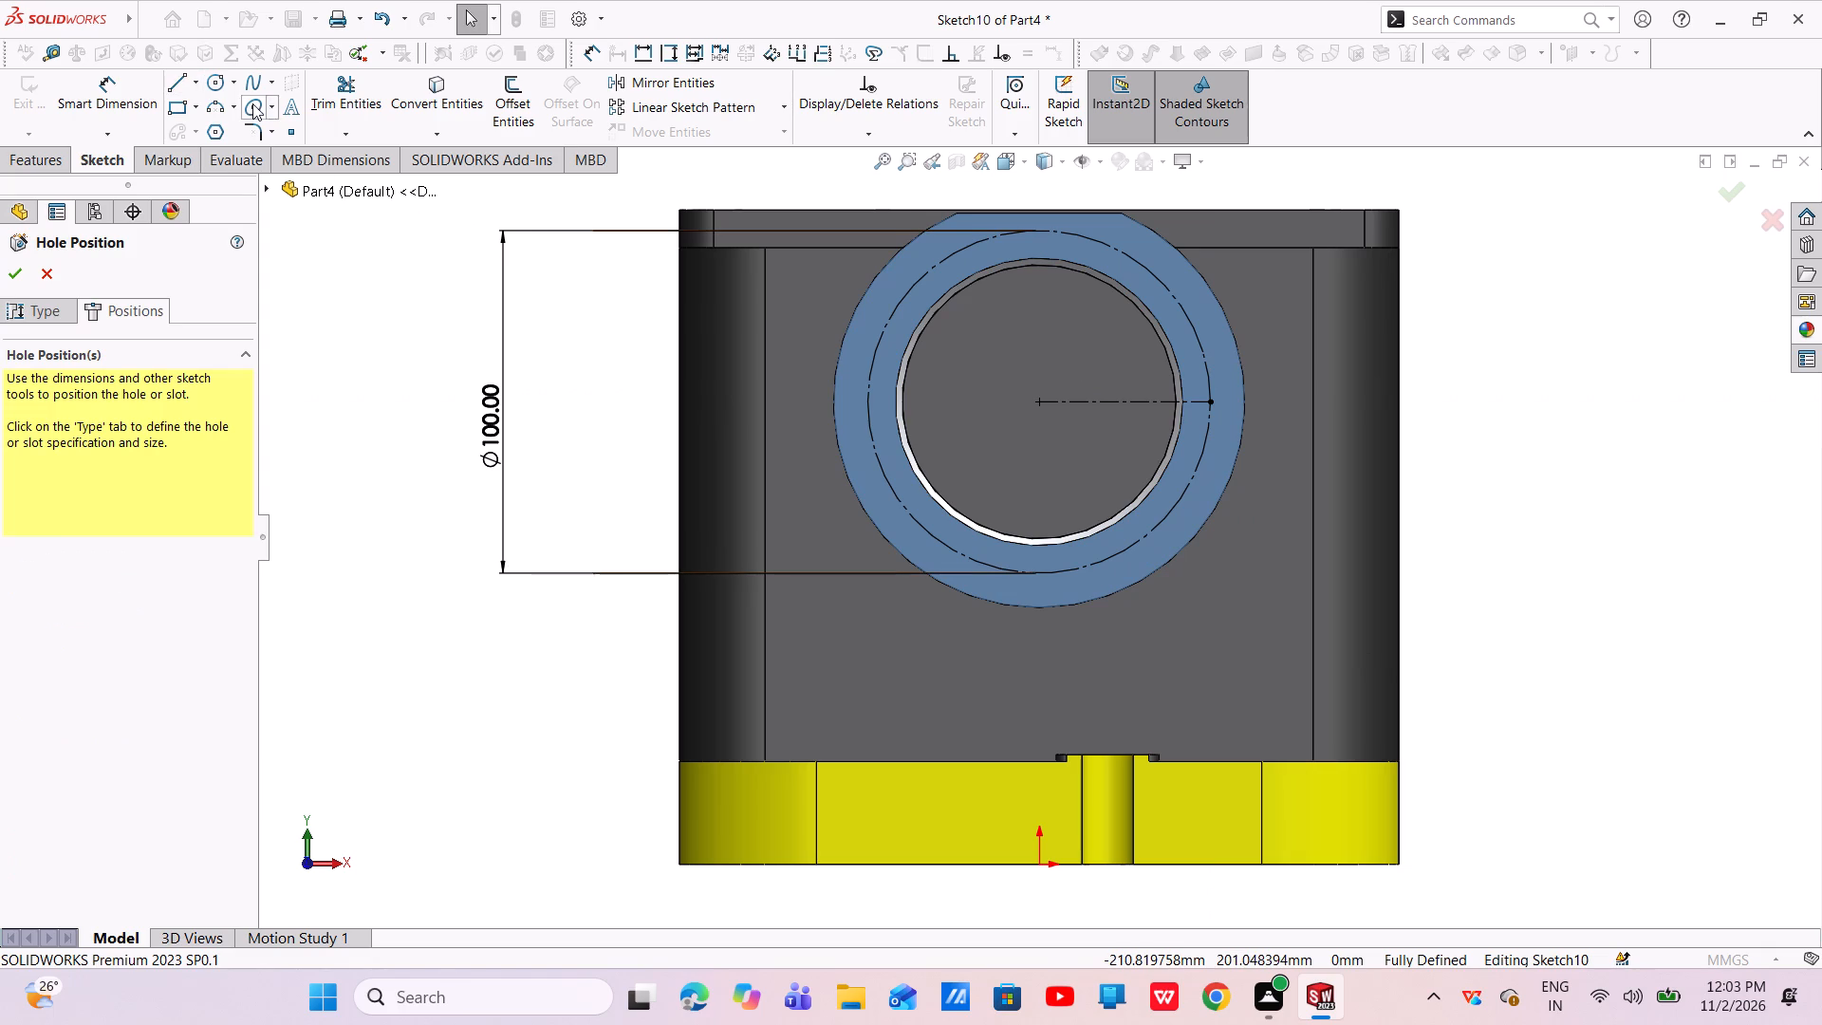
Draw an inclined centerline about 56 mm long from the bore's centre up and right past the construction circle, at about 45°.
left_click(195, 85)
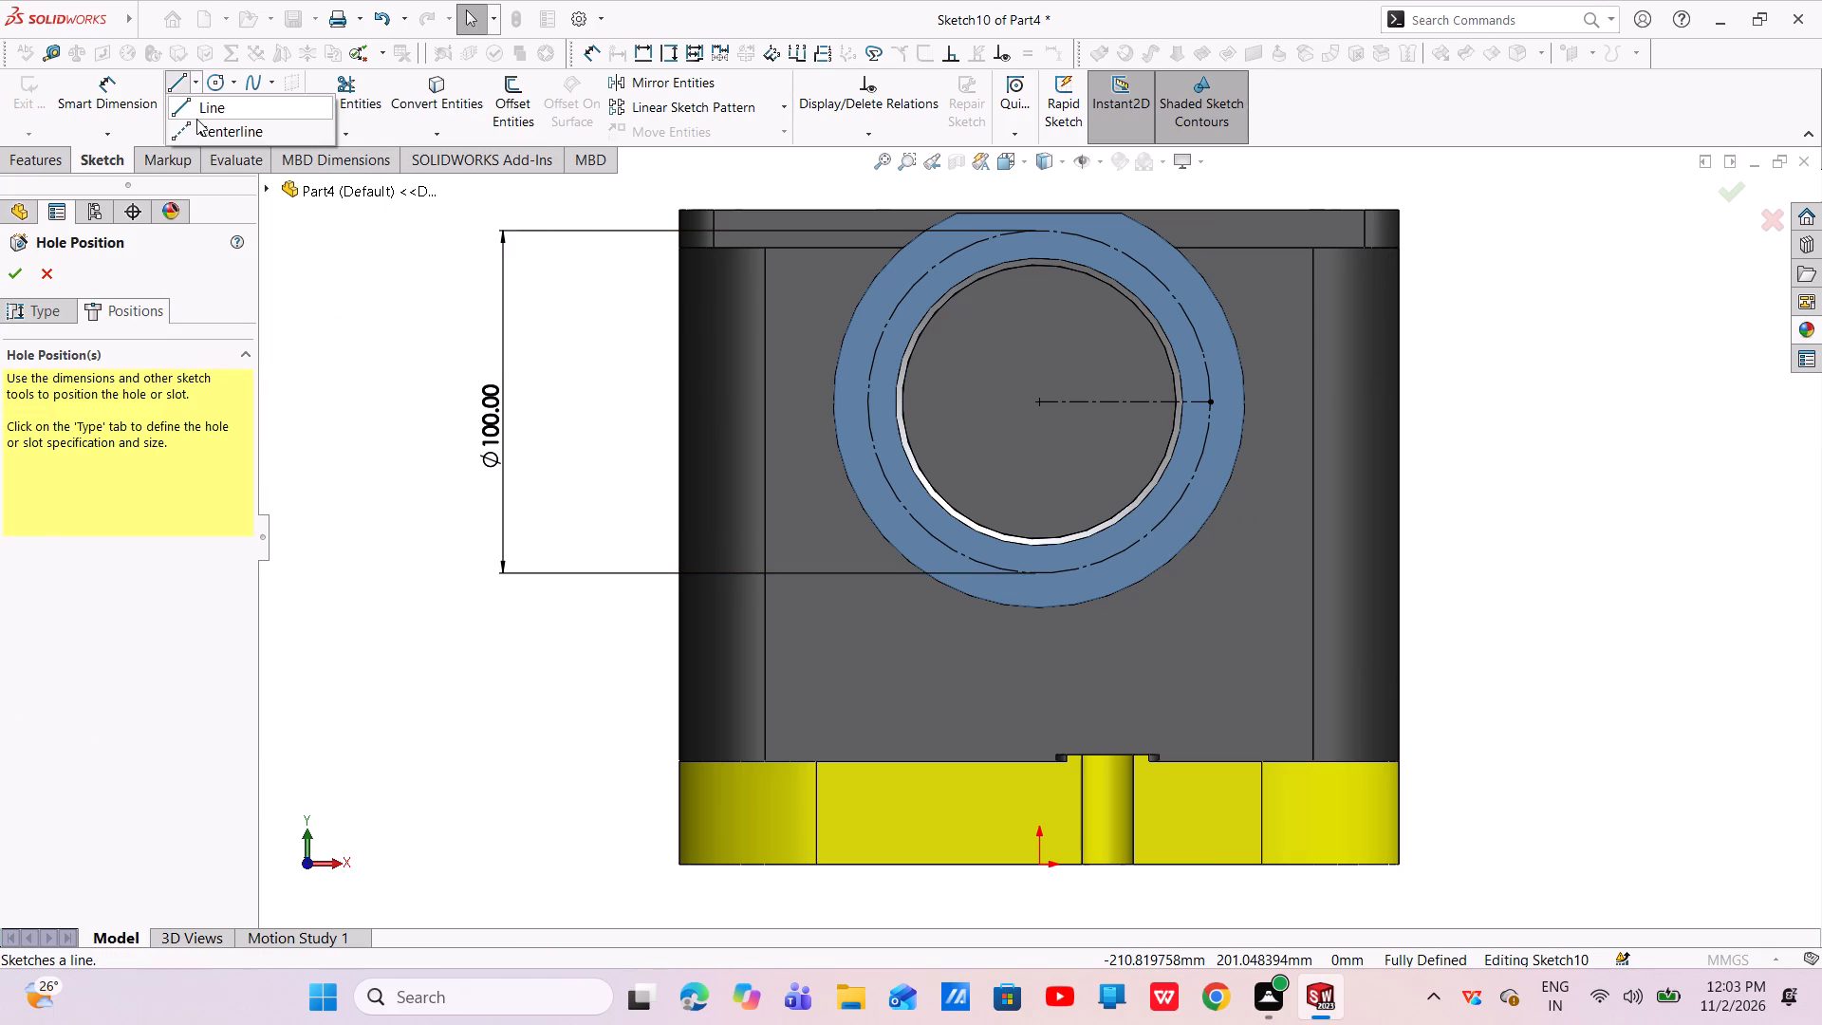
left_click(196, 121)
left_click(1043, 400)
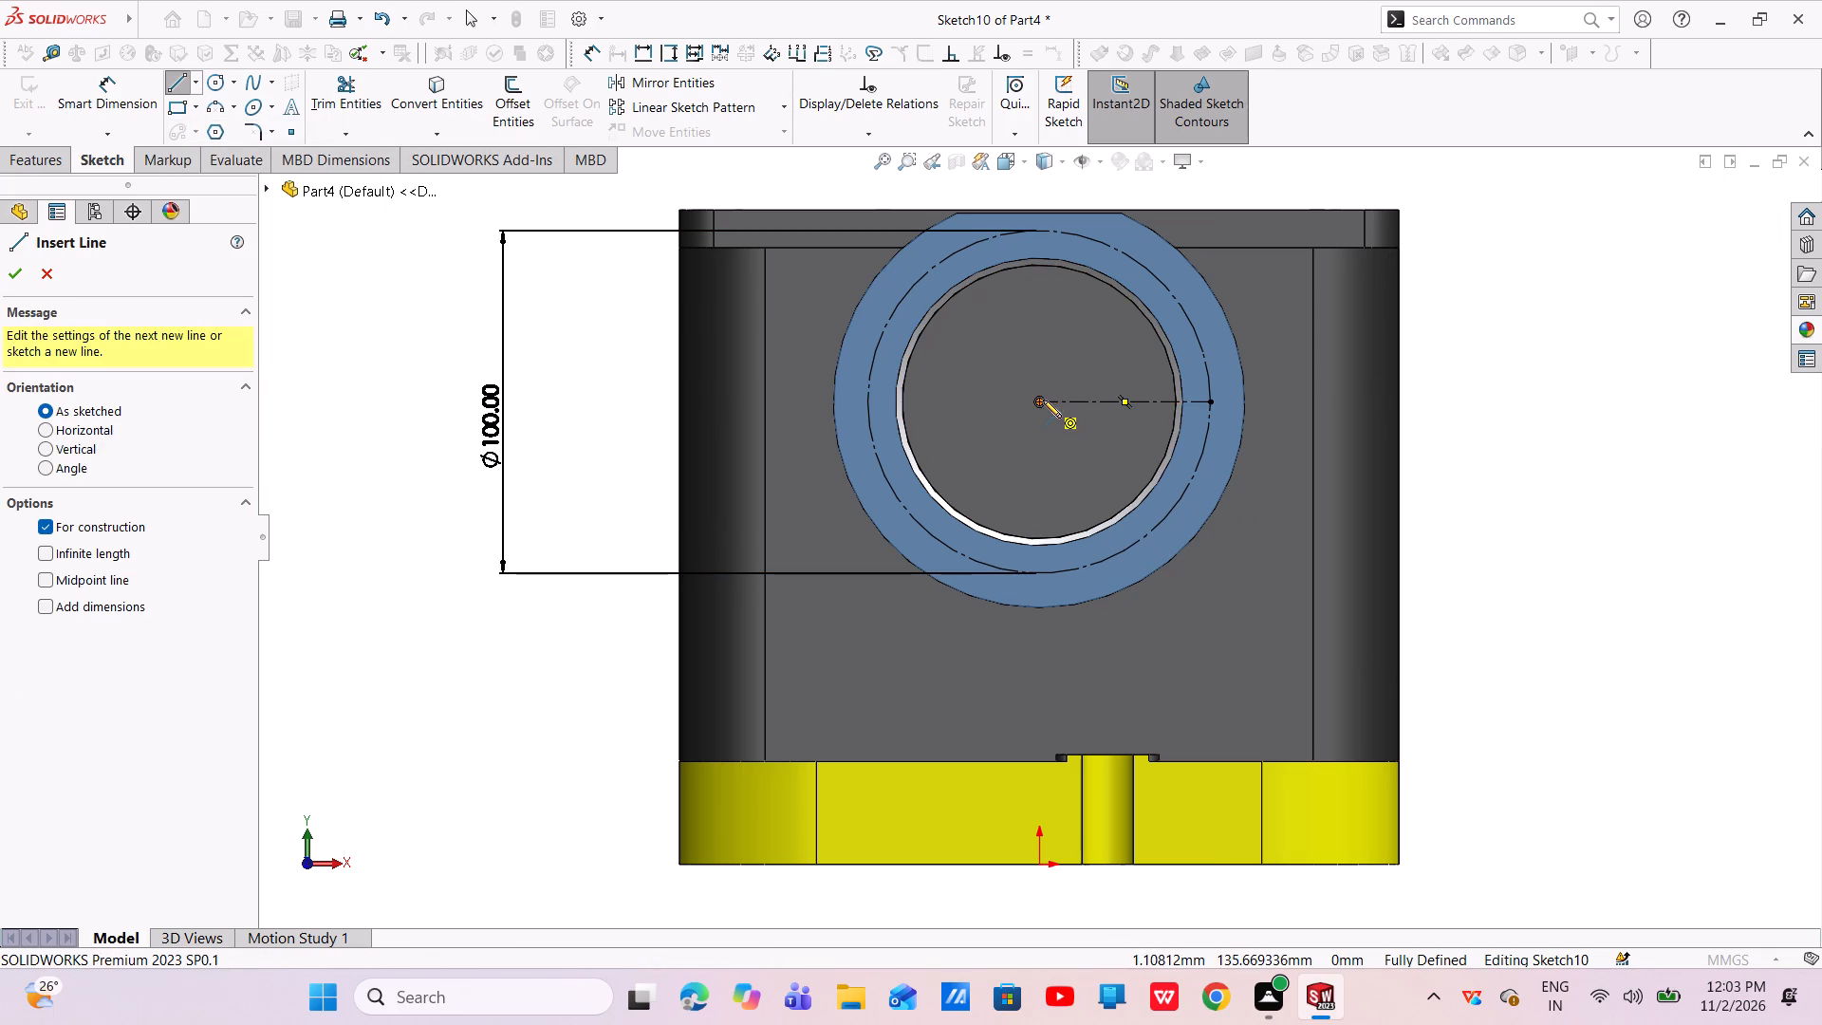
left_click(1177, 268)
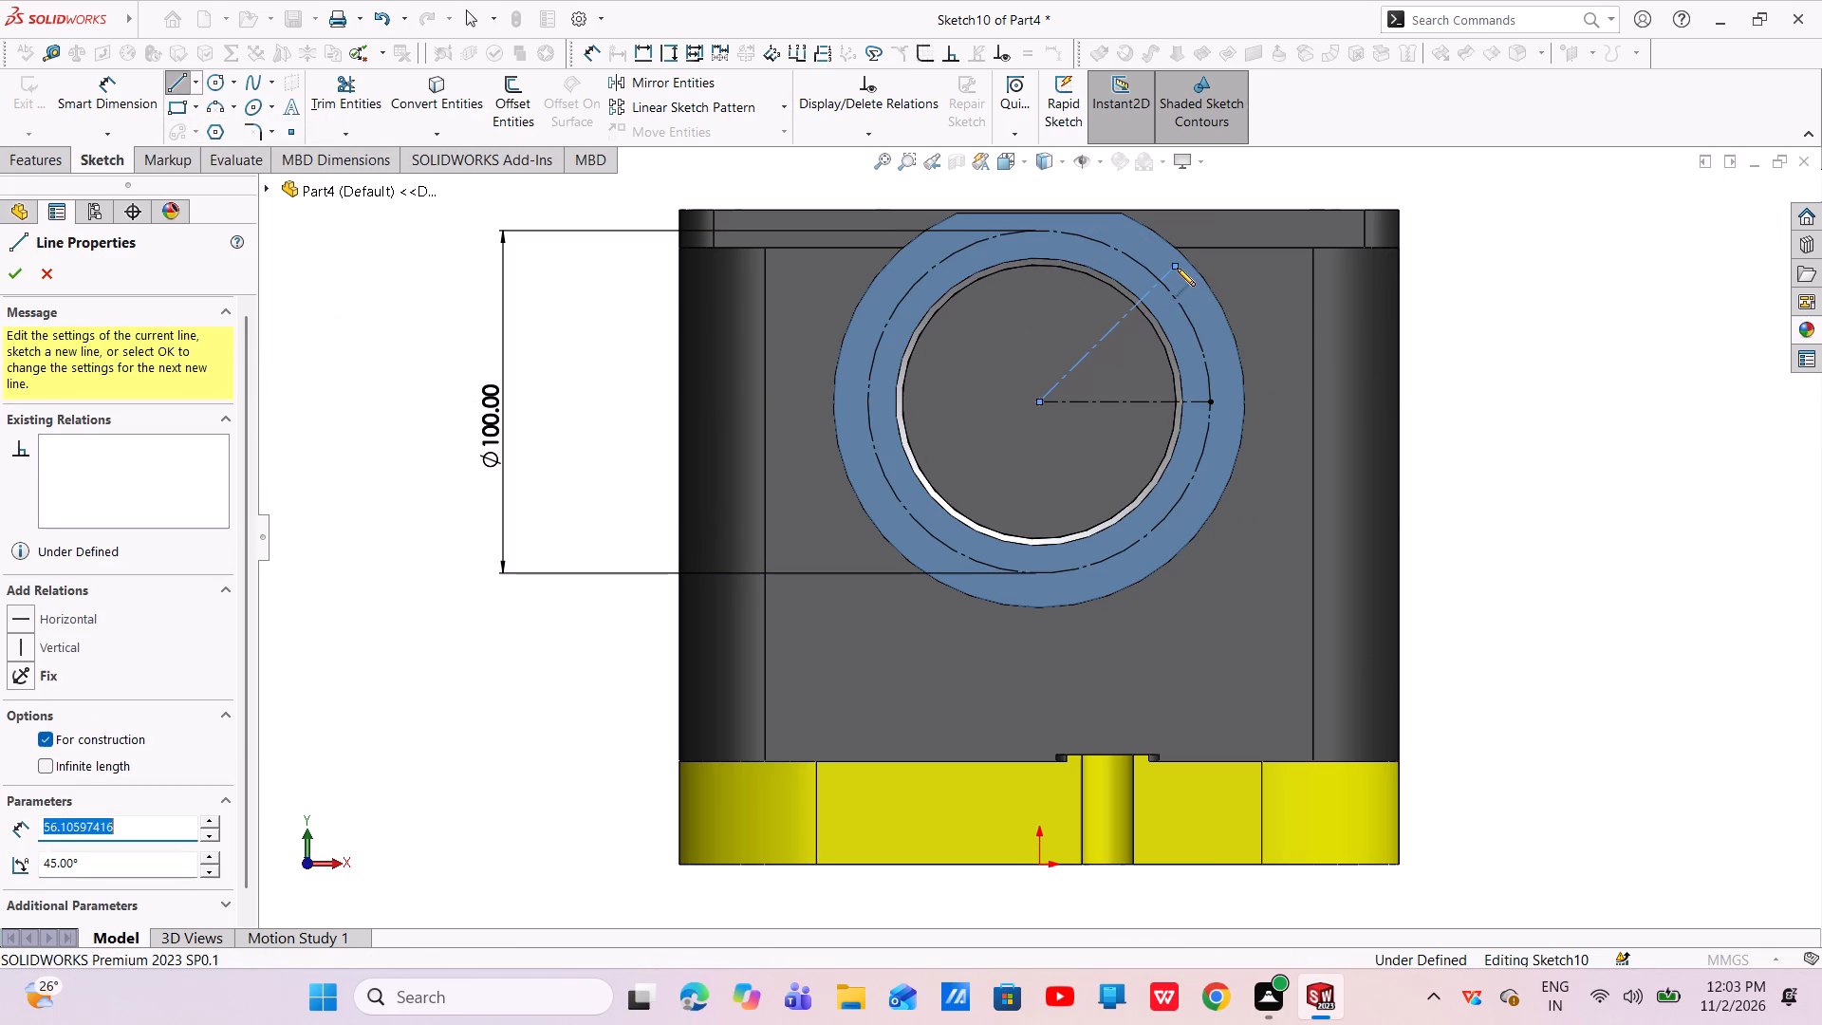
right_click(1177, 268)
left_click(1191, 285)
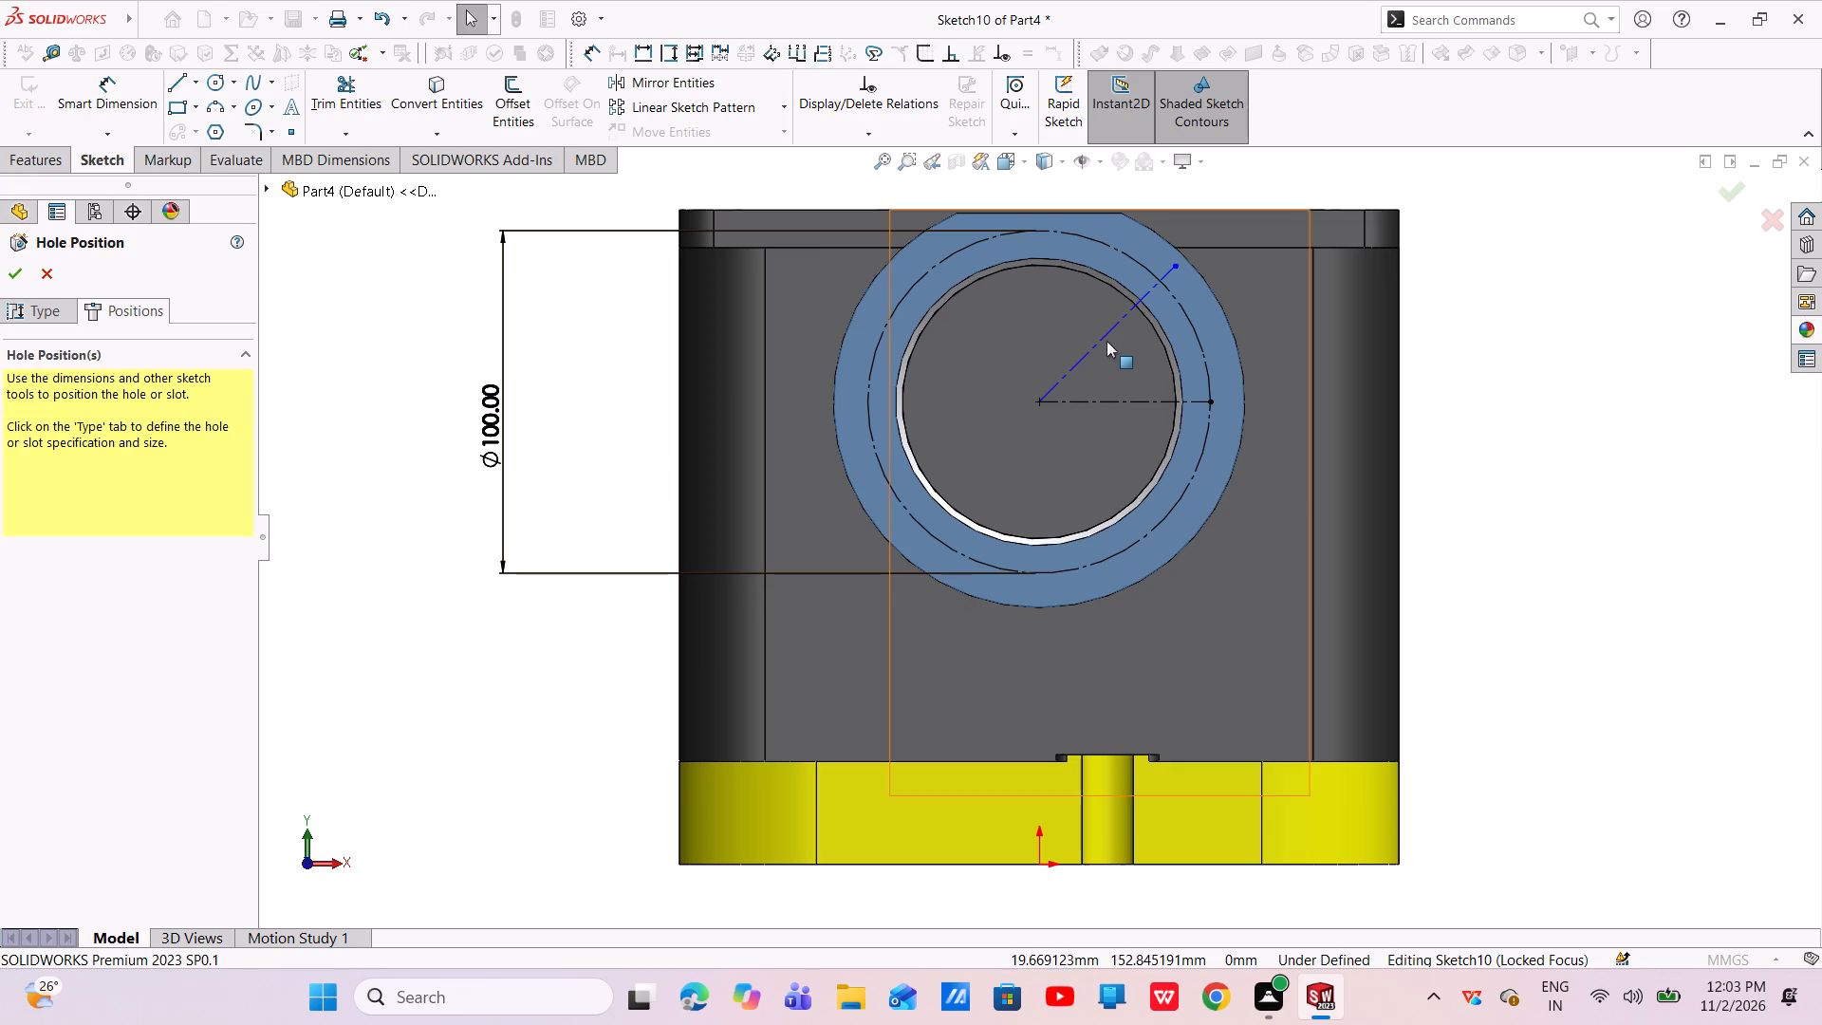
Dimension the angle between the horizontal and inclined centerlines as 45°.
left_click(77, 84)
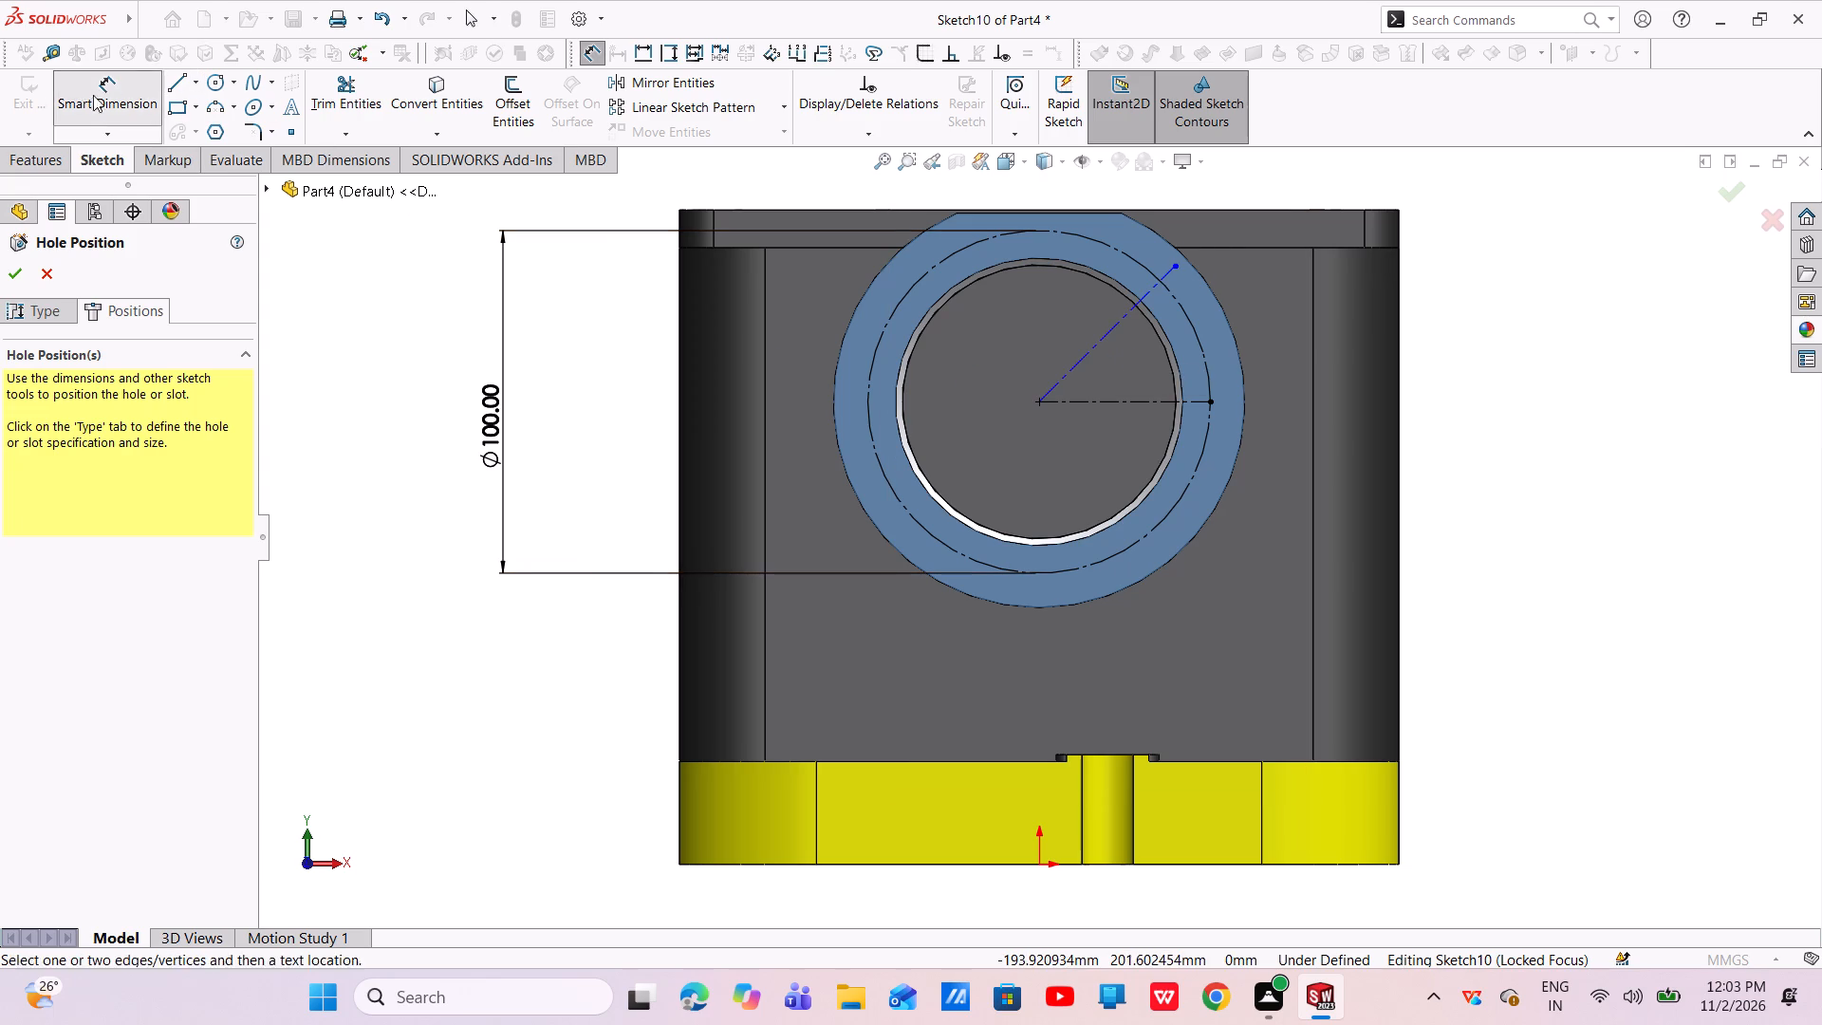
left_click(1120, 403)
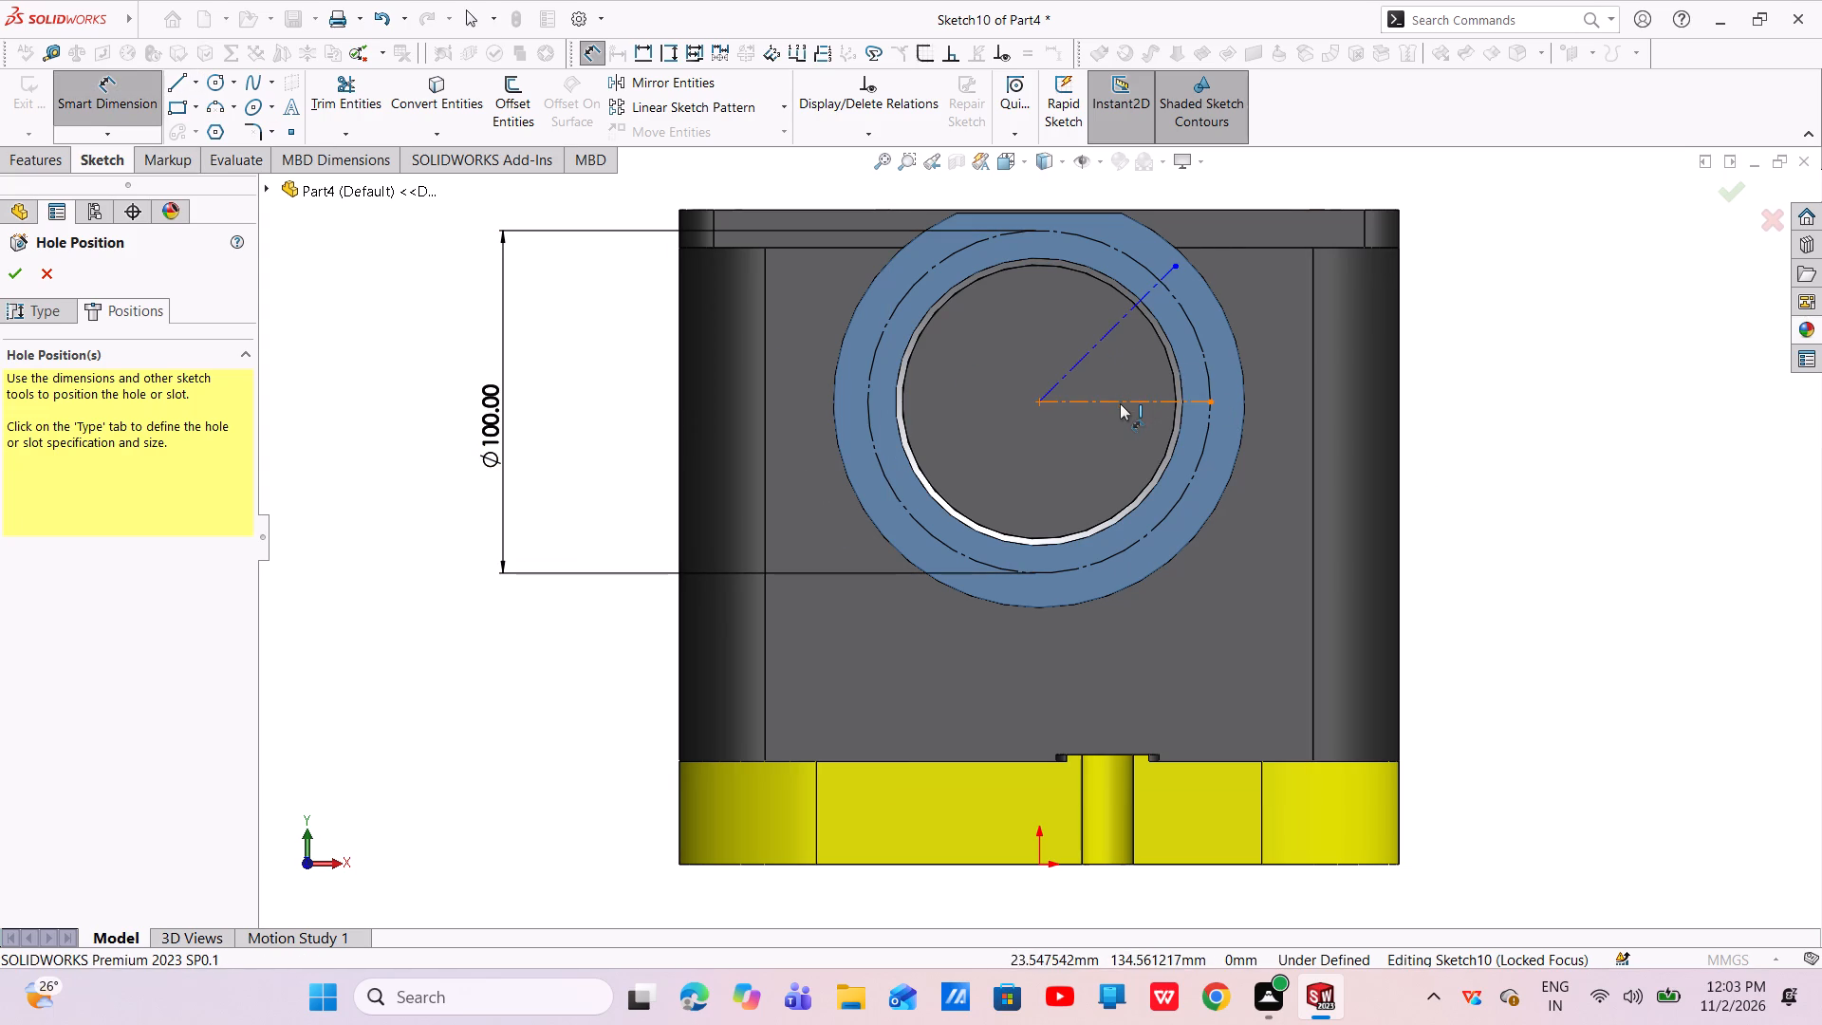
left_click(1088, 352)
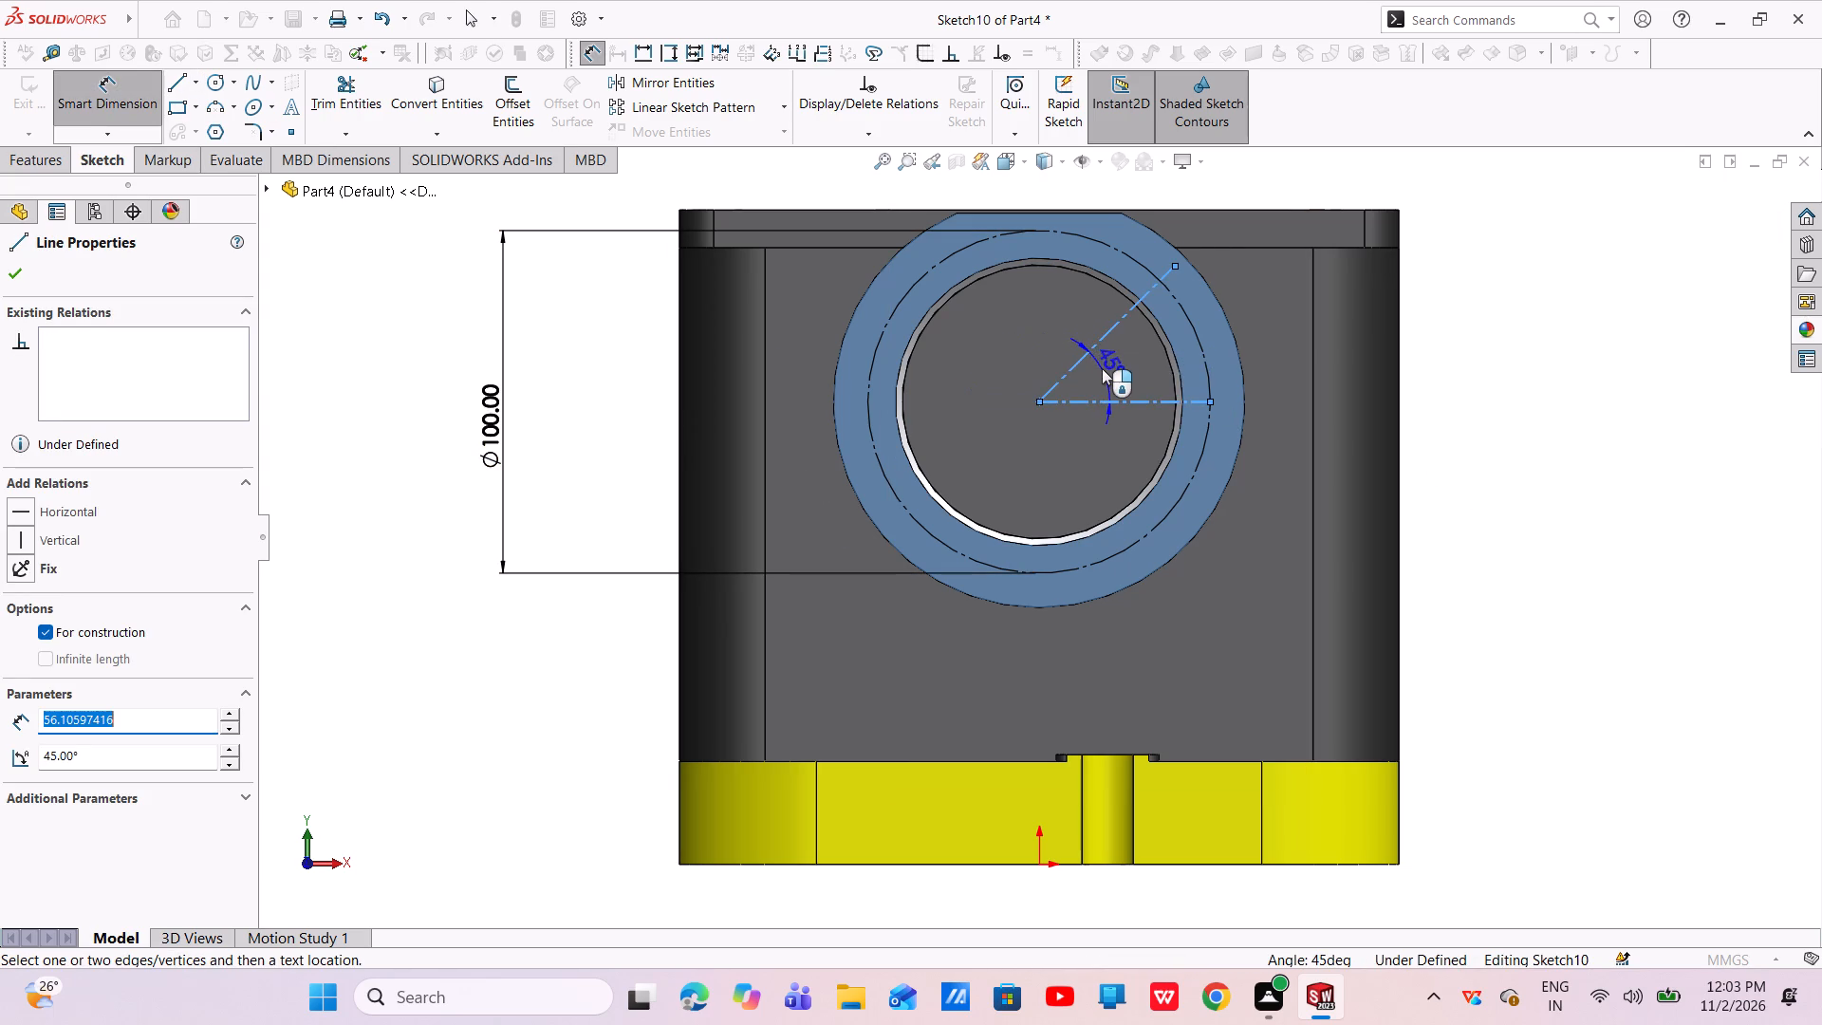
left_click(1102, 368)
left_click(1024, 332)
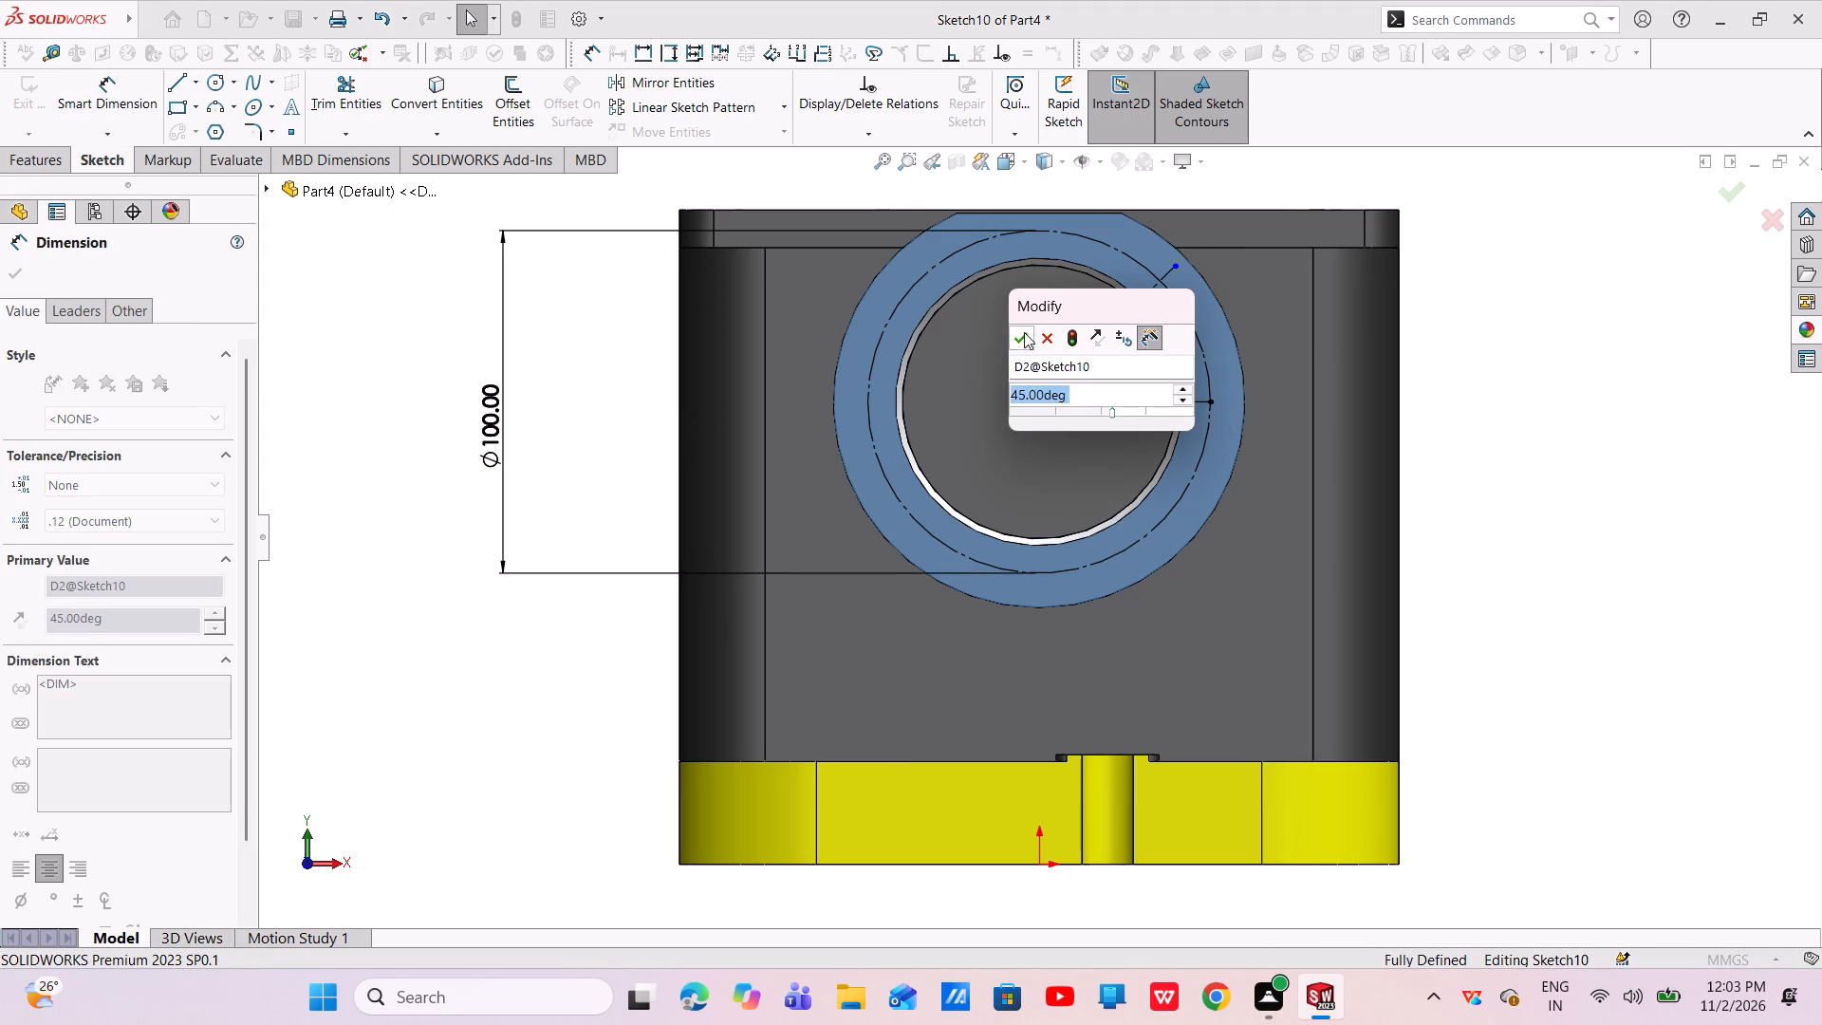
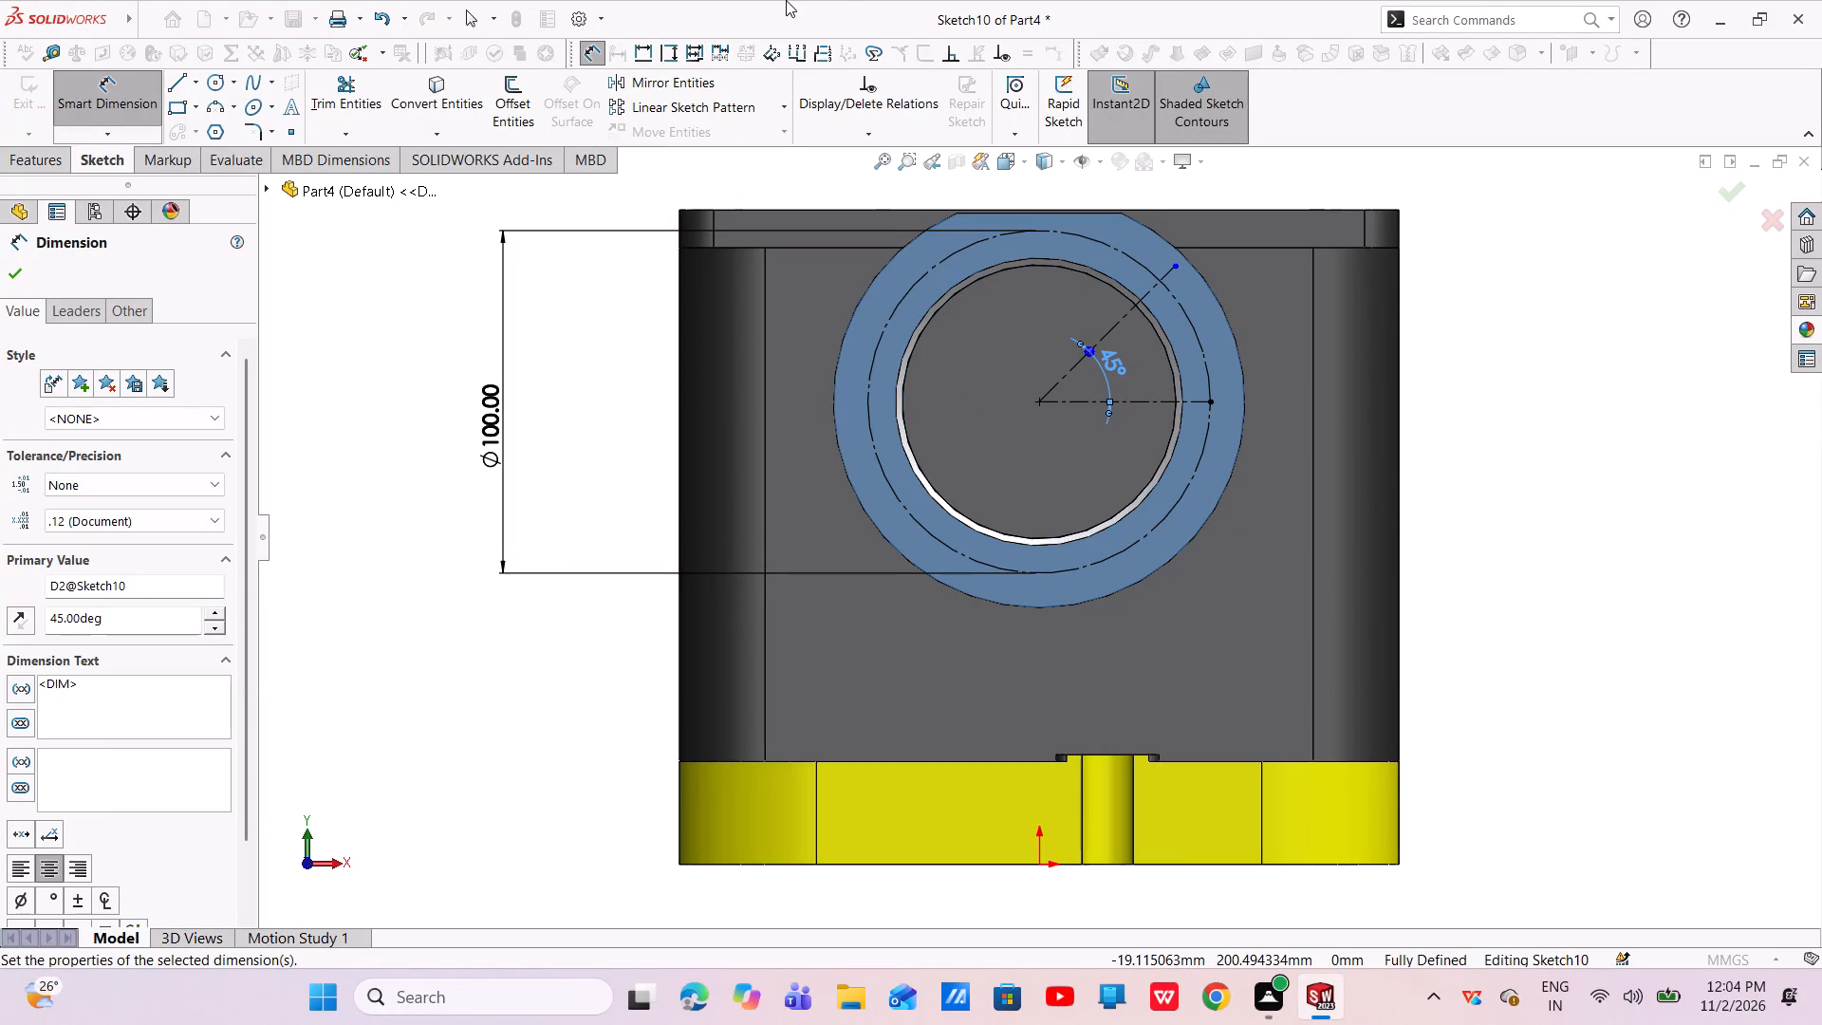
Restart the hole positioning using a 3D sketch.
left_click(14, 266)
left_click(107, 306)
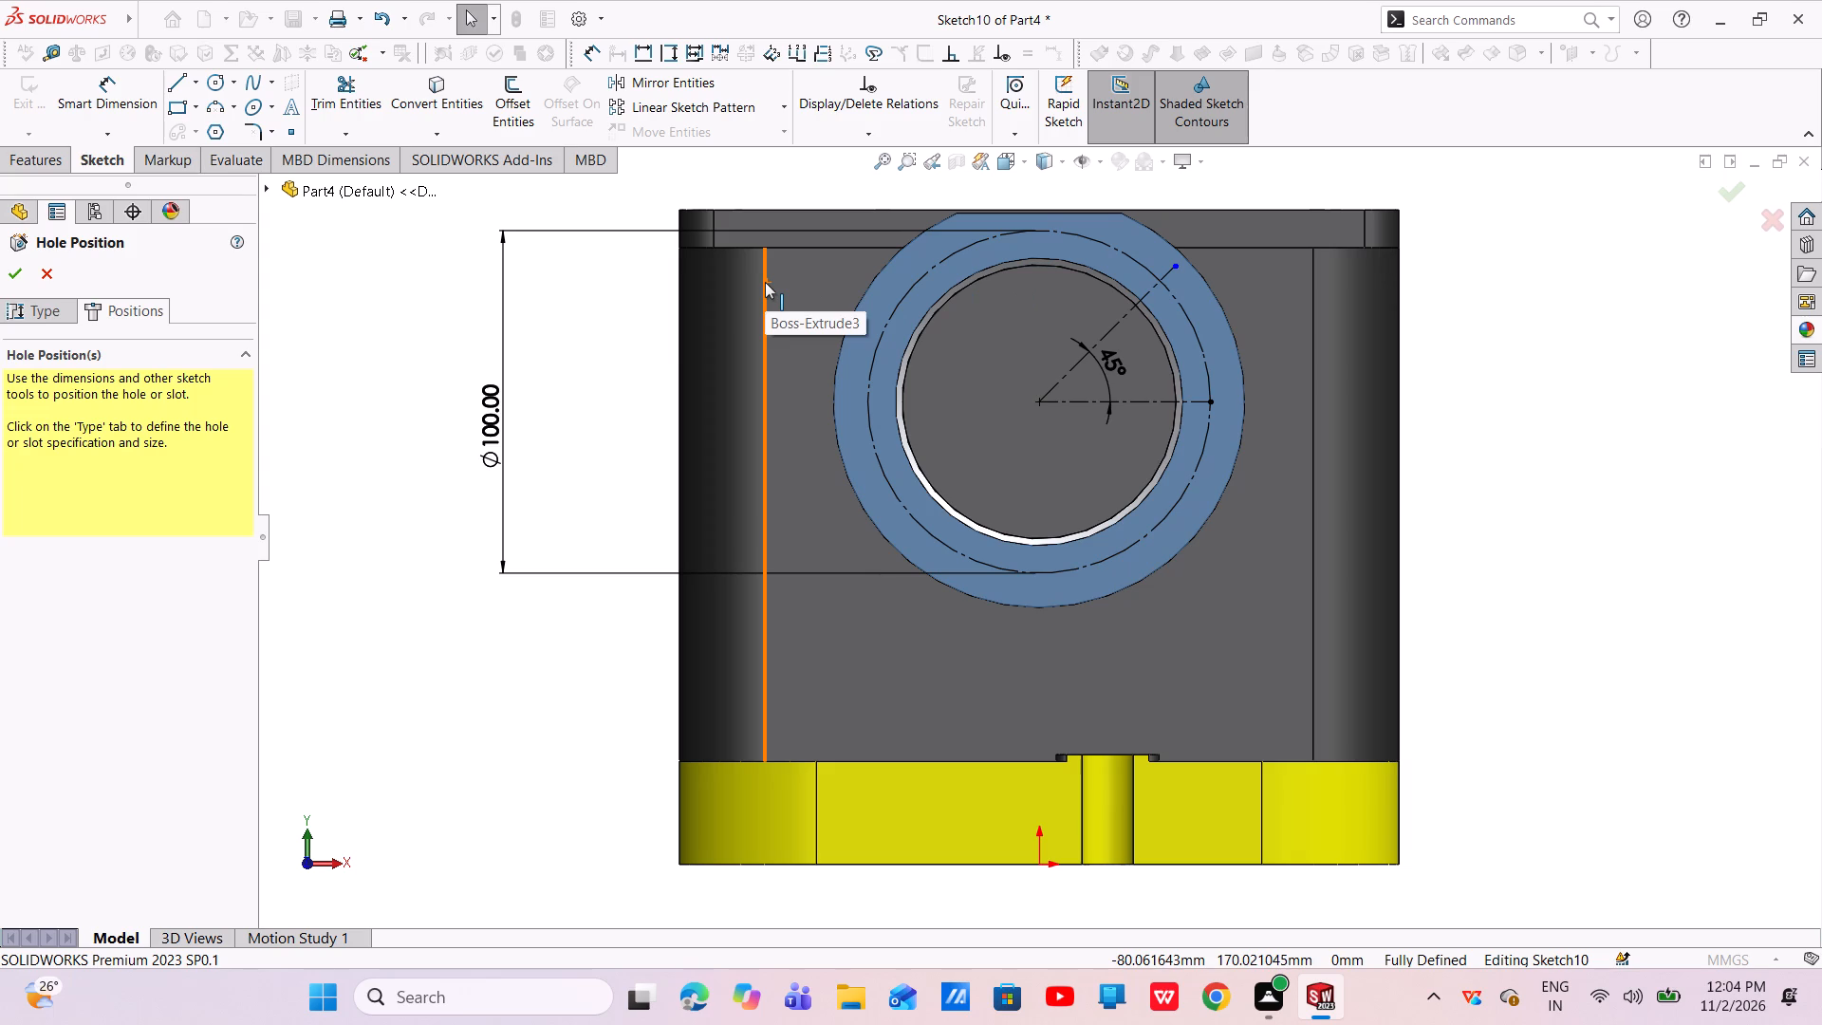
left_click(37, 312)
left_click(101, 309)
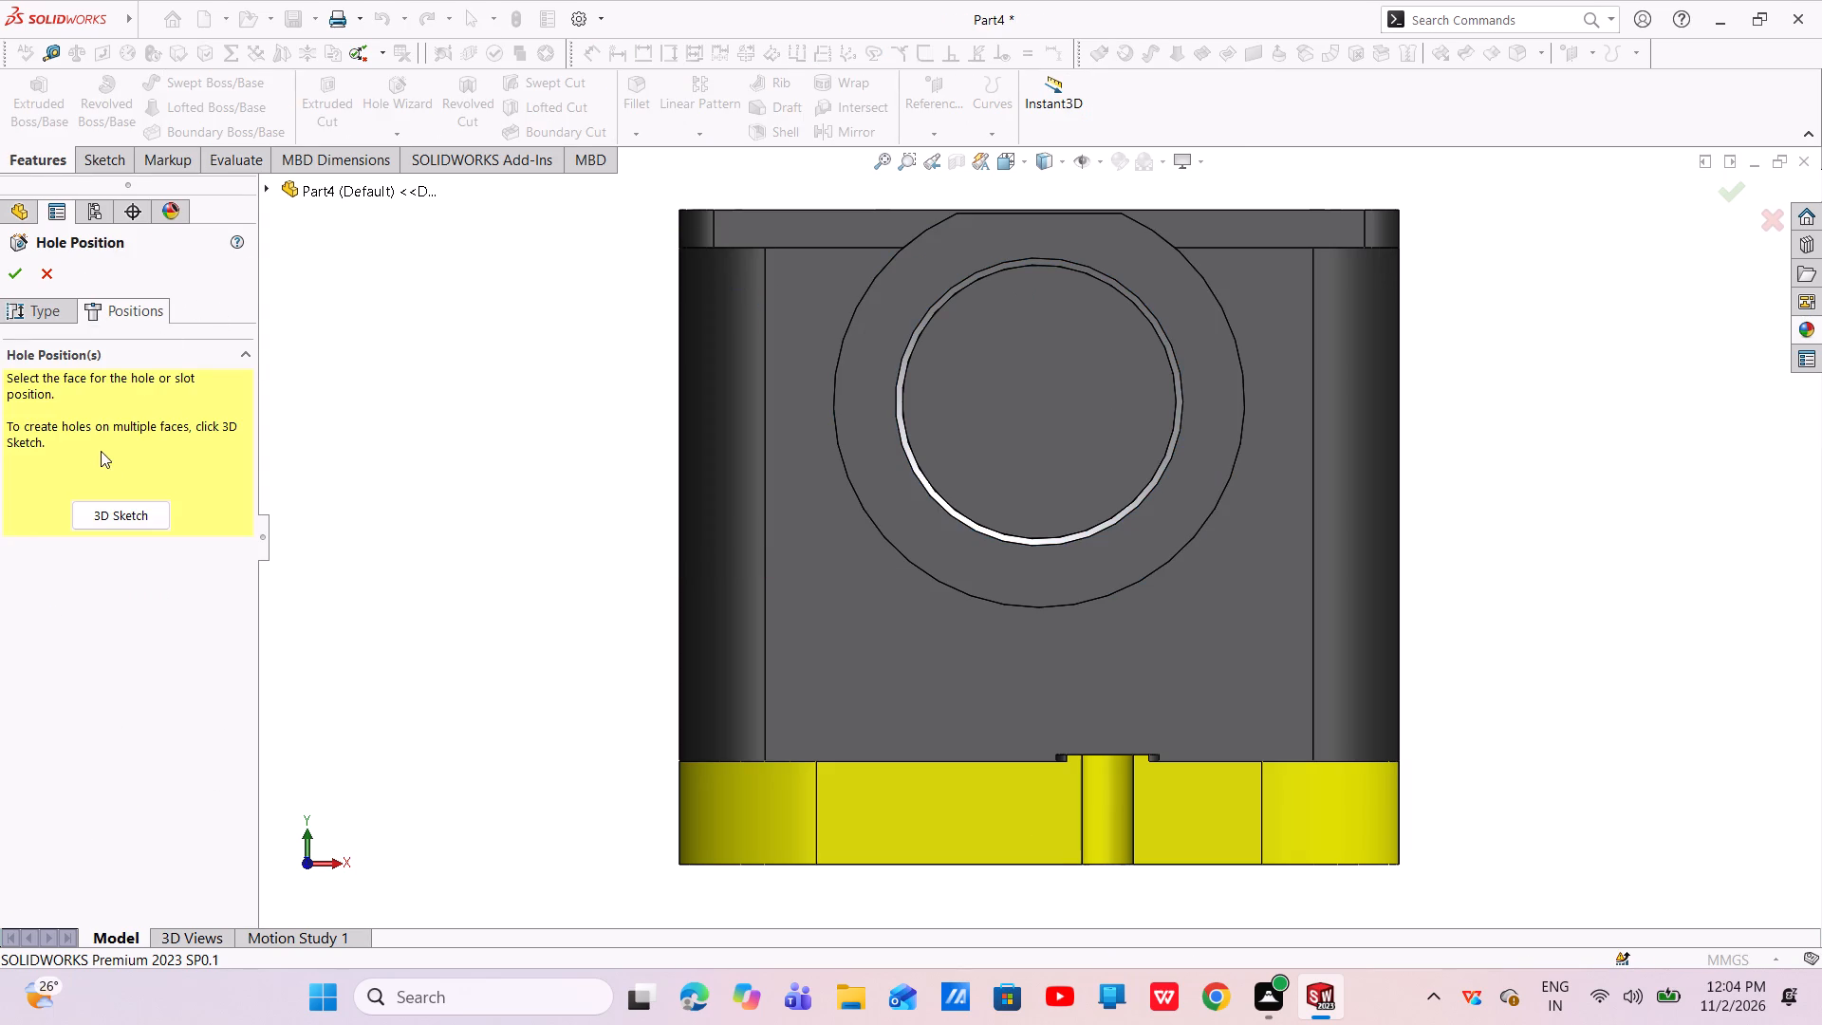
left_click(129, 511)
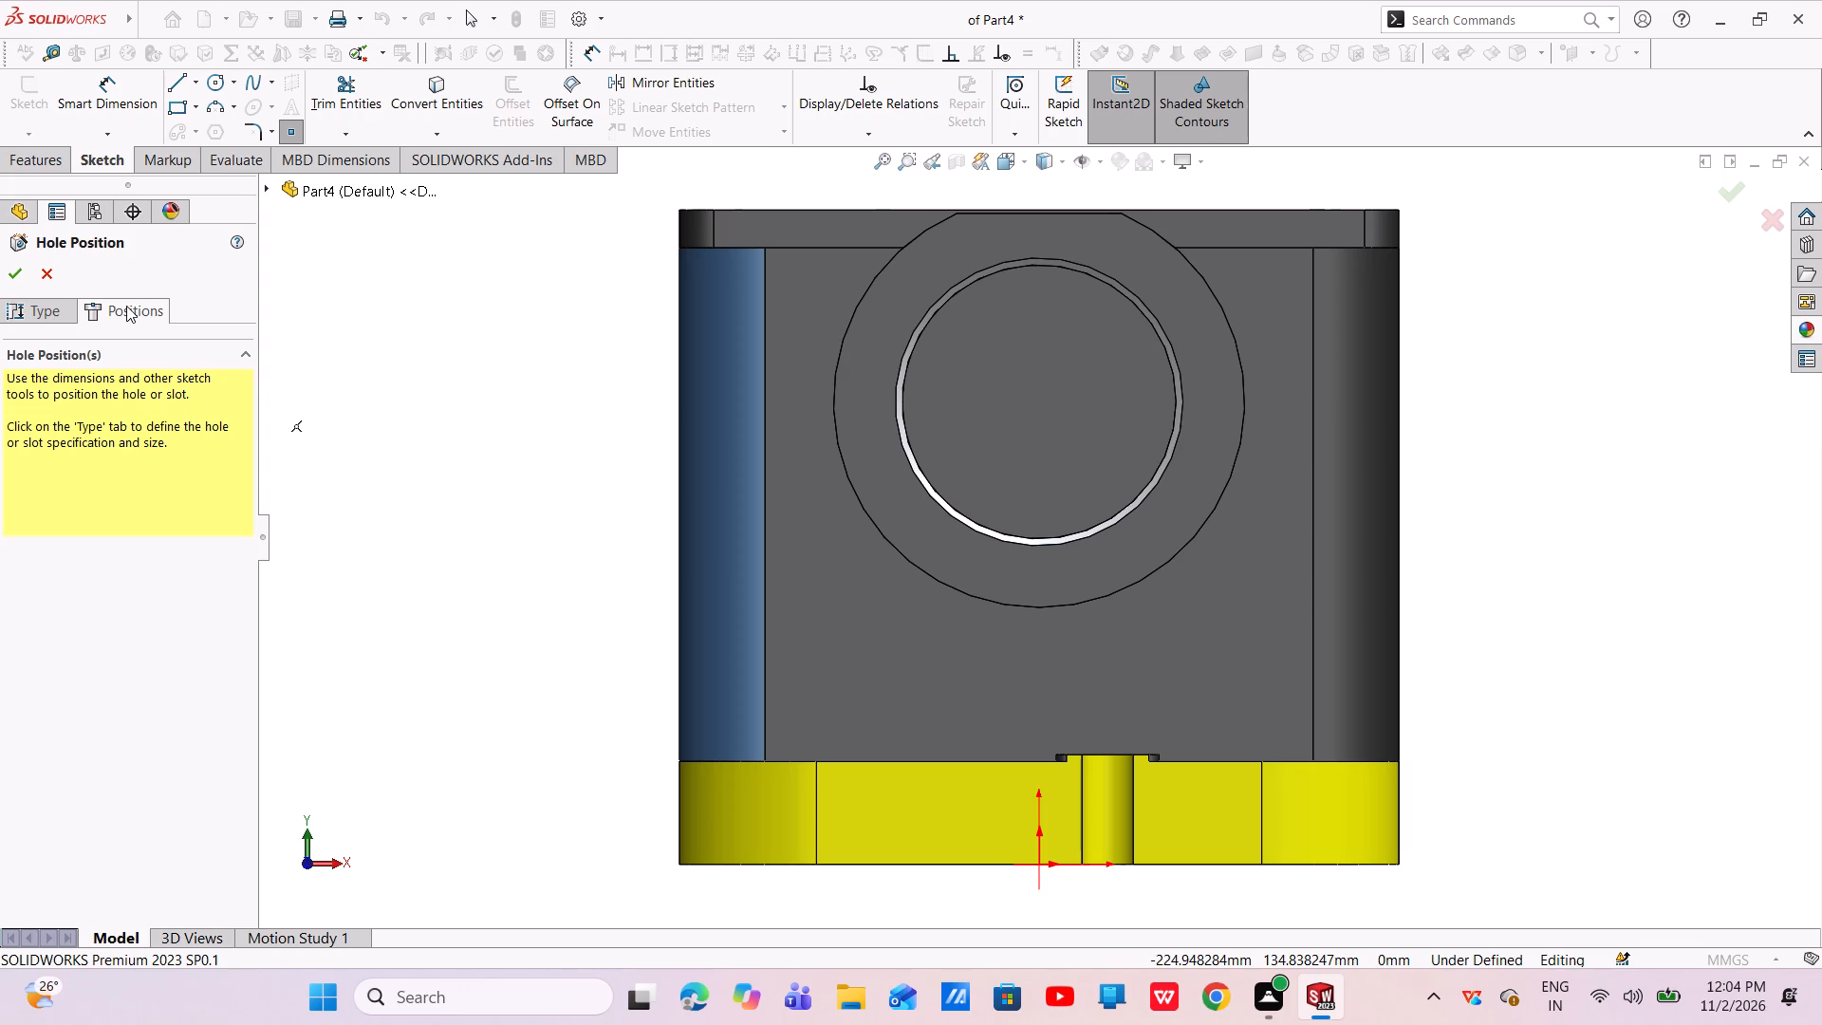
Draw a construction circle about 103 mm in diameter centred on the bore in the 3D sketch.
left_click(215, 86)
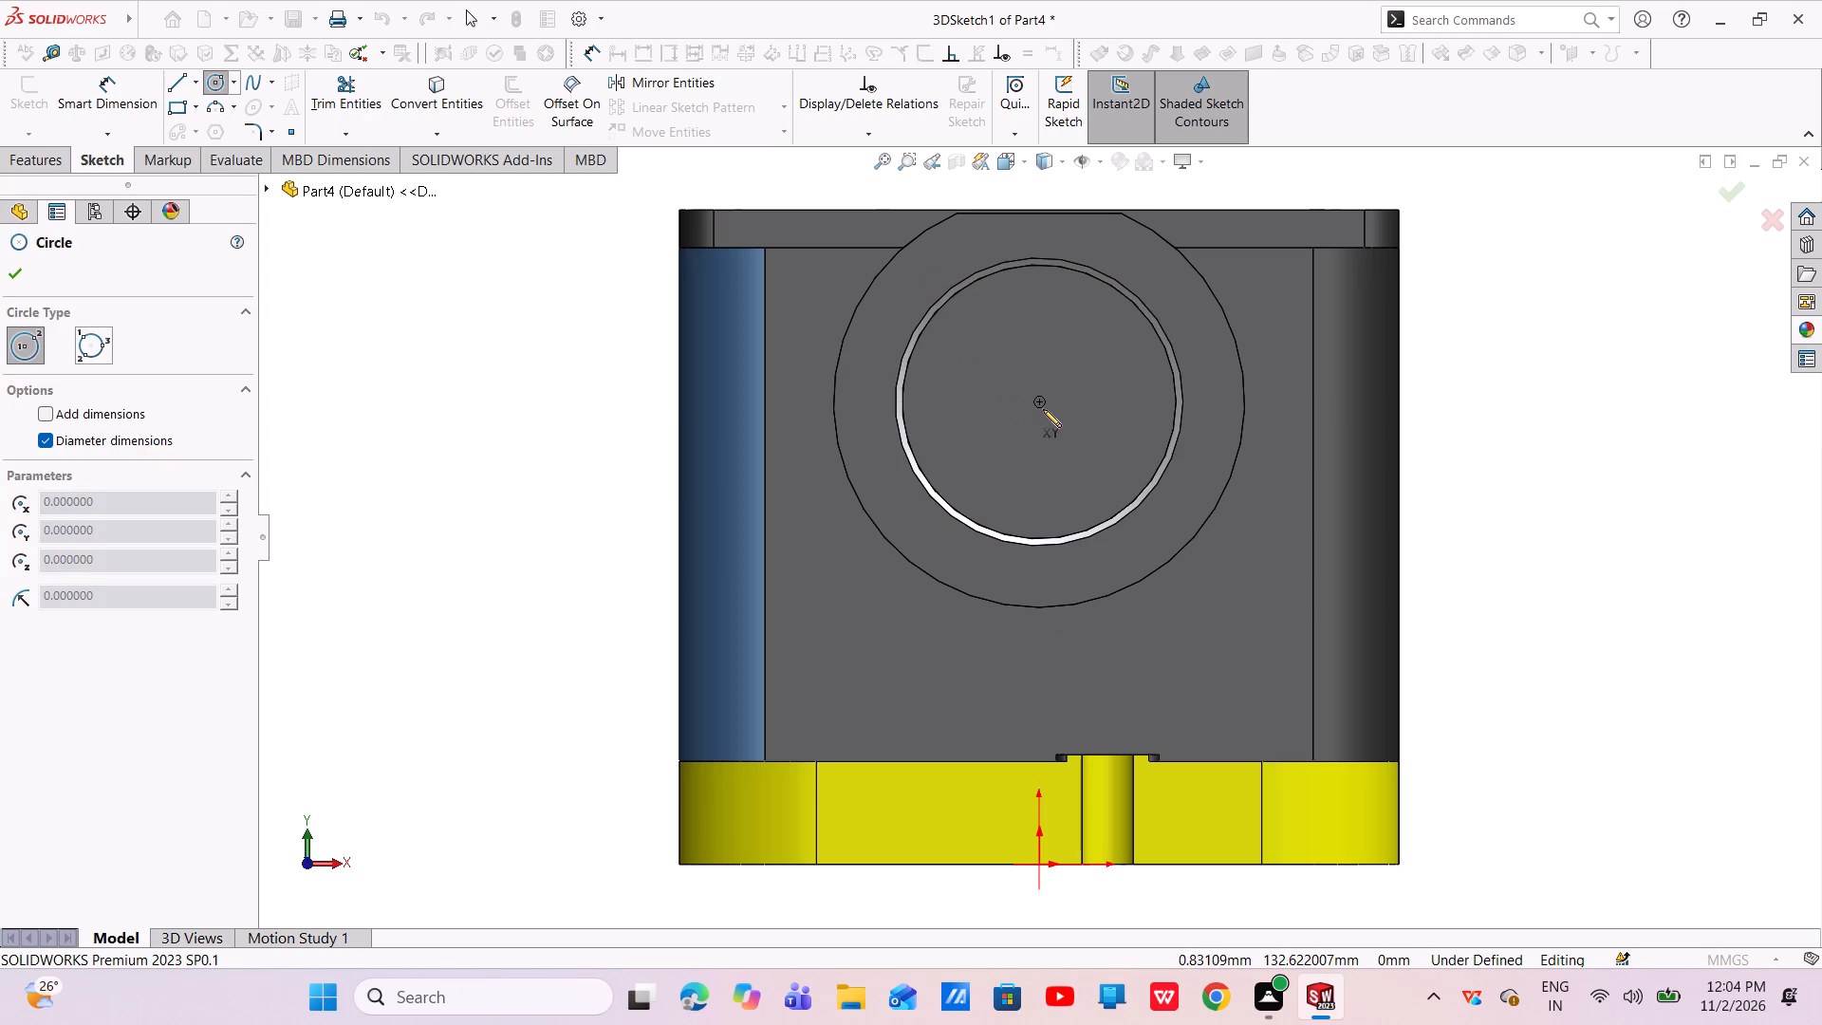
left_click(1038, 401)
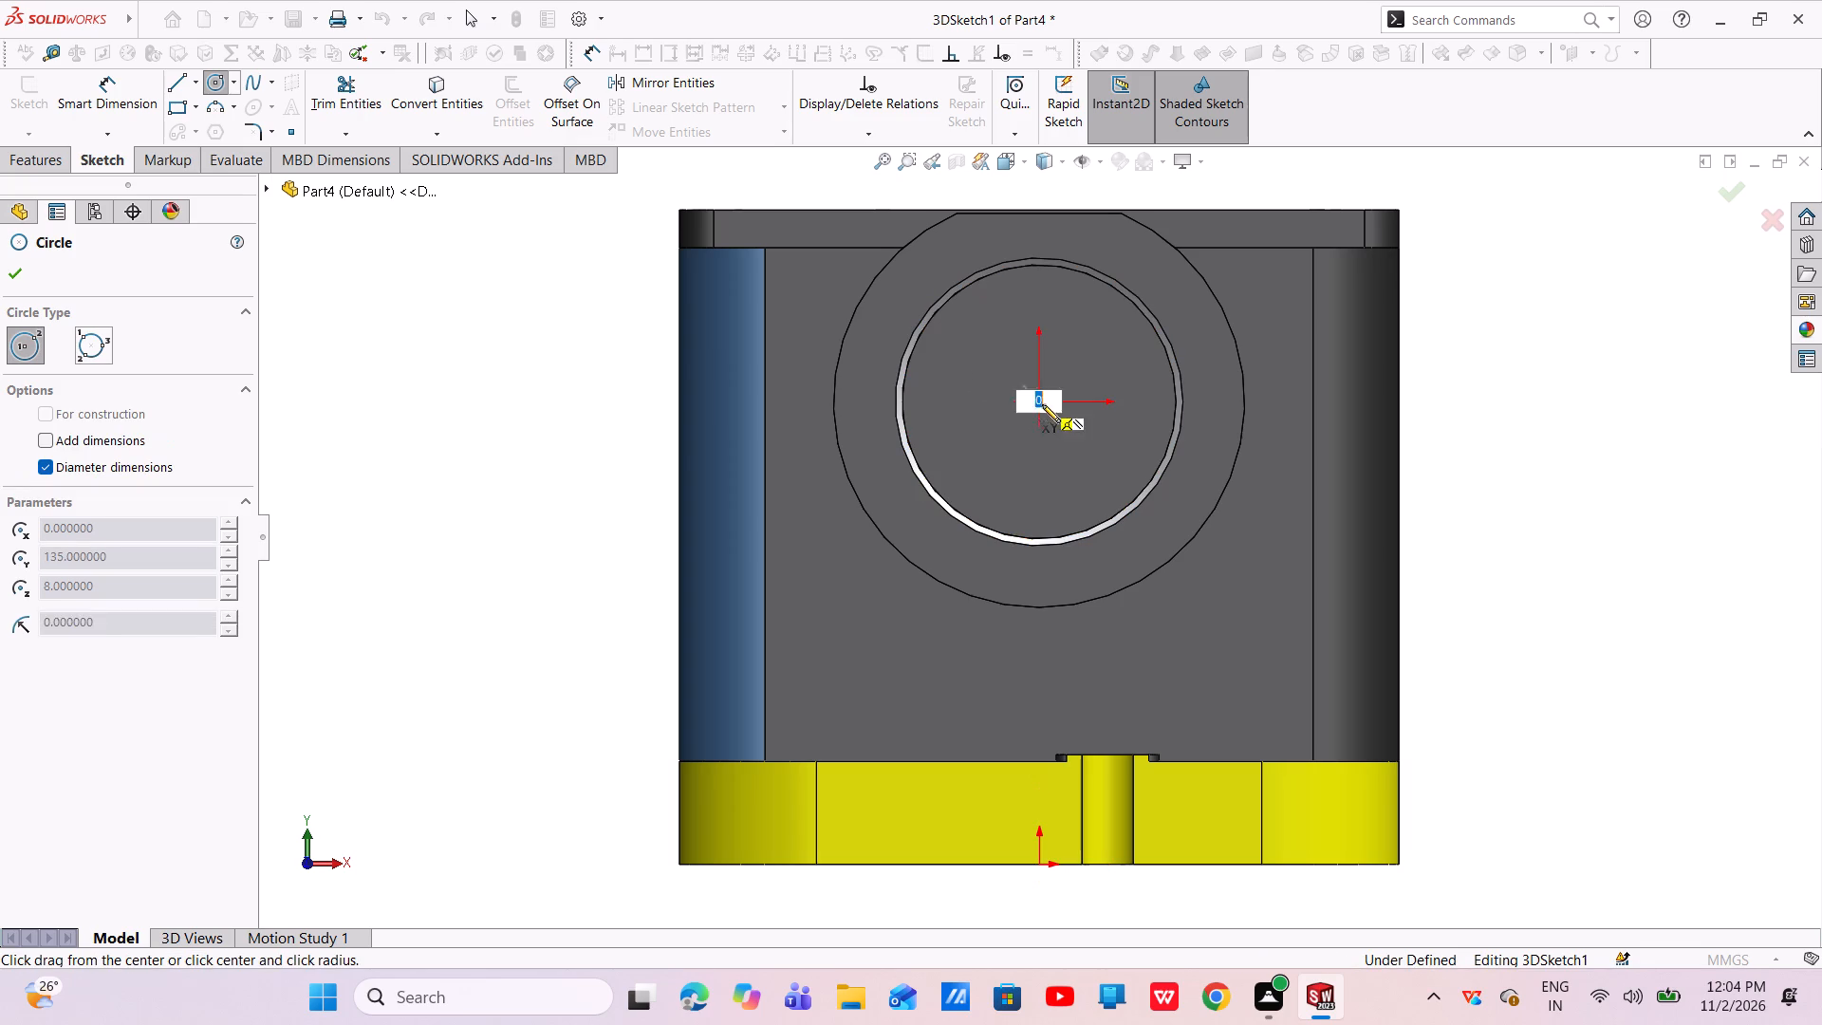
left_click(1150, 538)
right_click(1150, 538)
left_click(1161, 550)
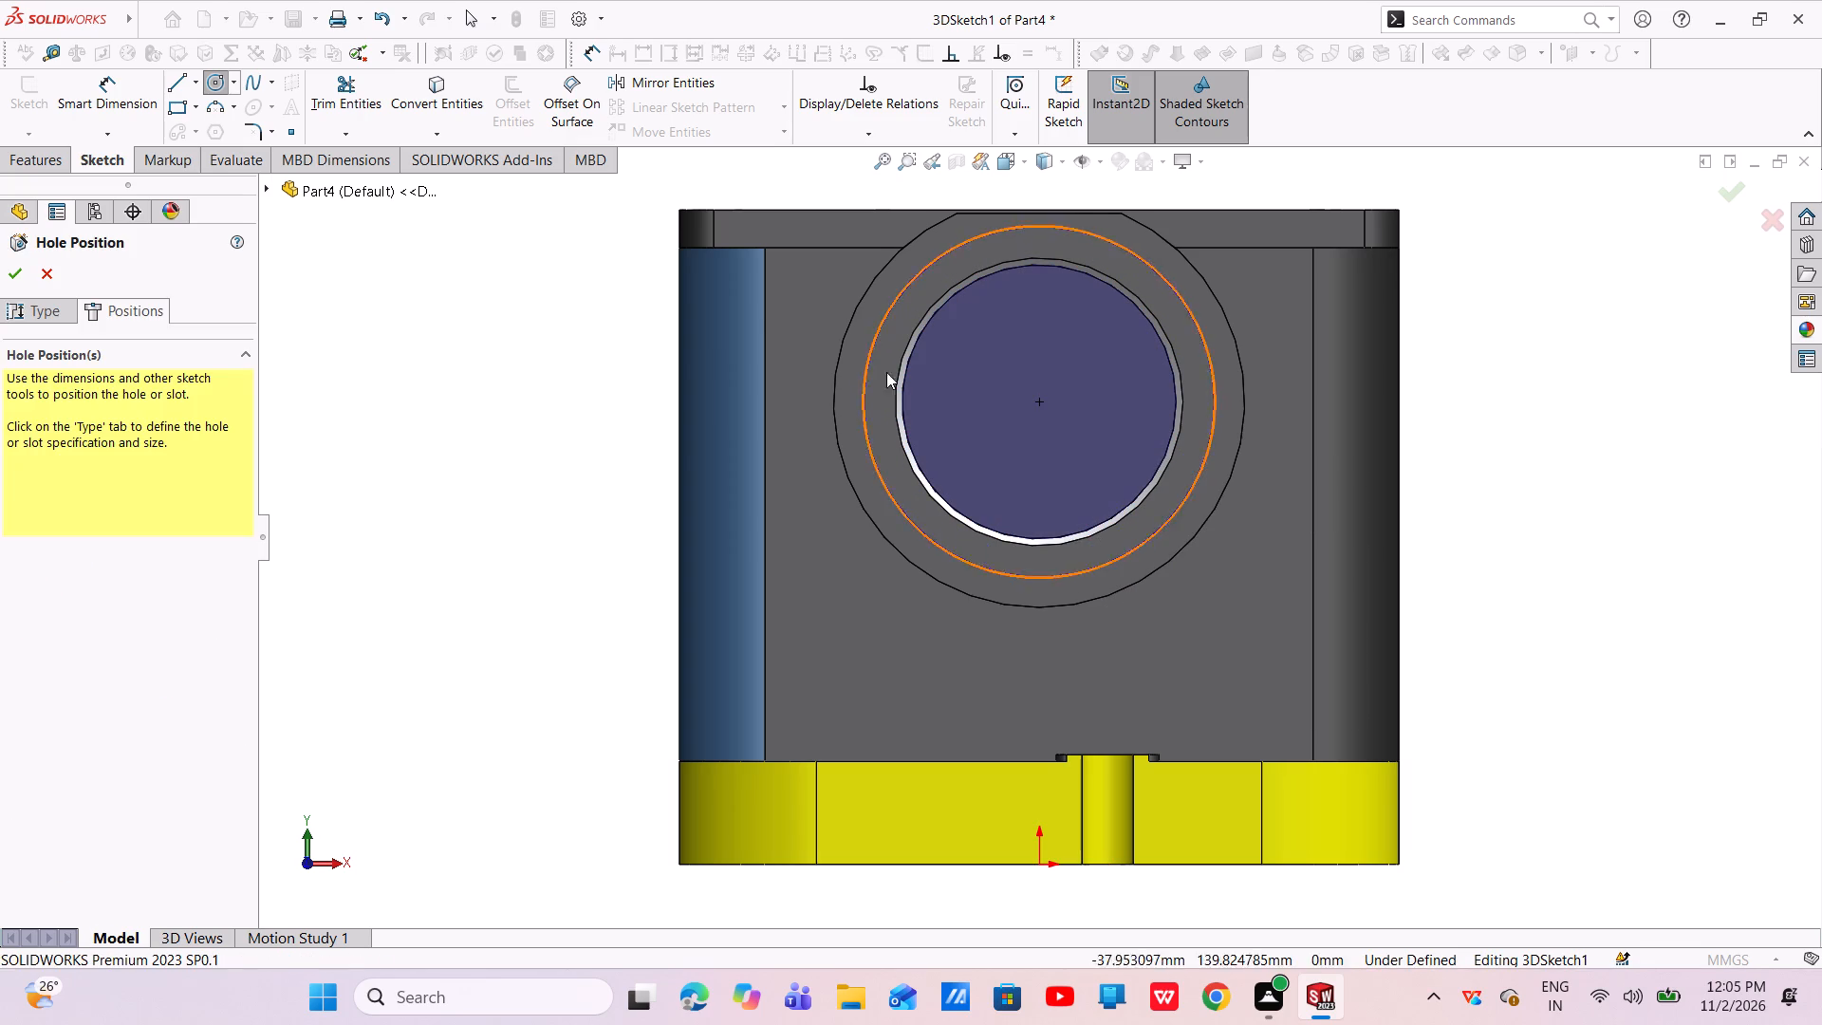
left_click(874, 469)
left_click(74, 571)
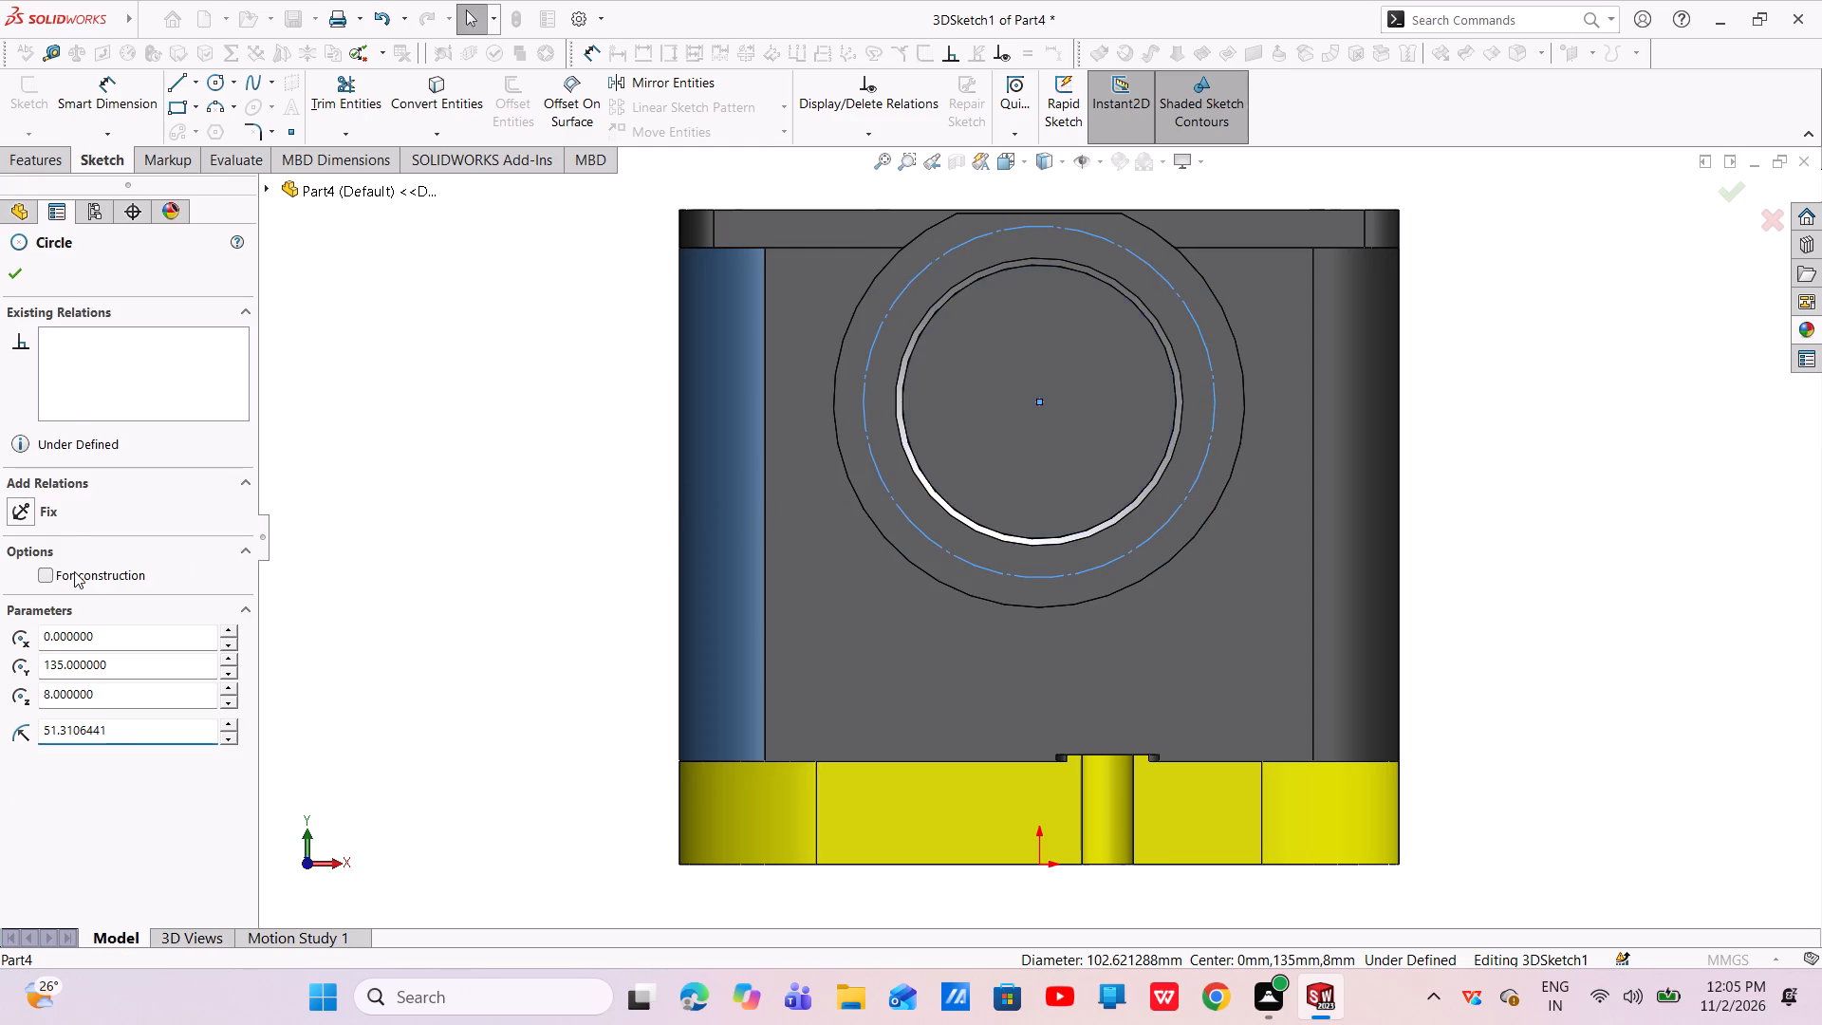
left_click(18, 274)
Dimension the construction circle's diameter as 100 mm.
left_click(116, 108)
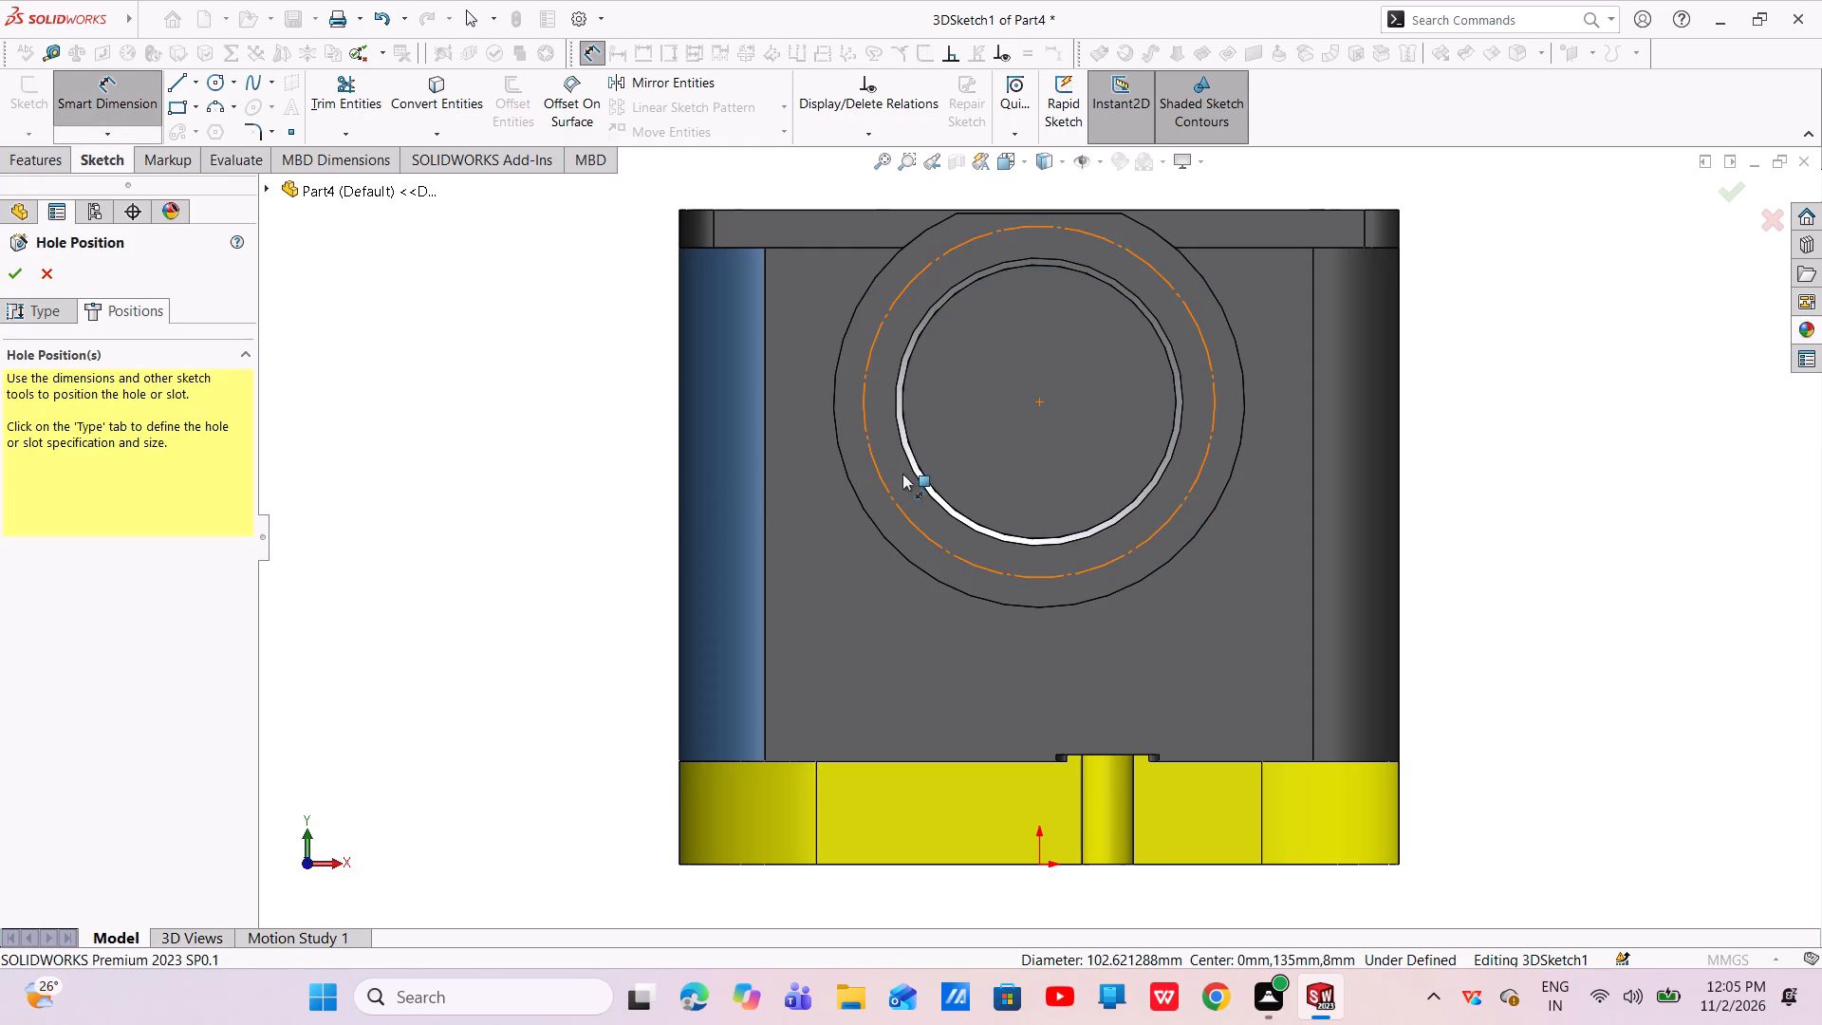
left_click(870, 436)
left_click(624, 459)
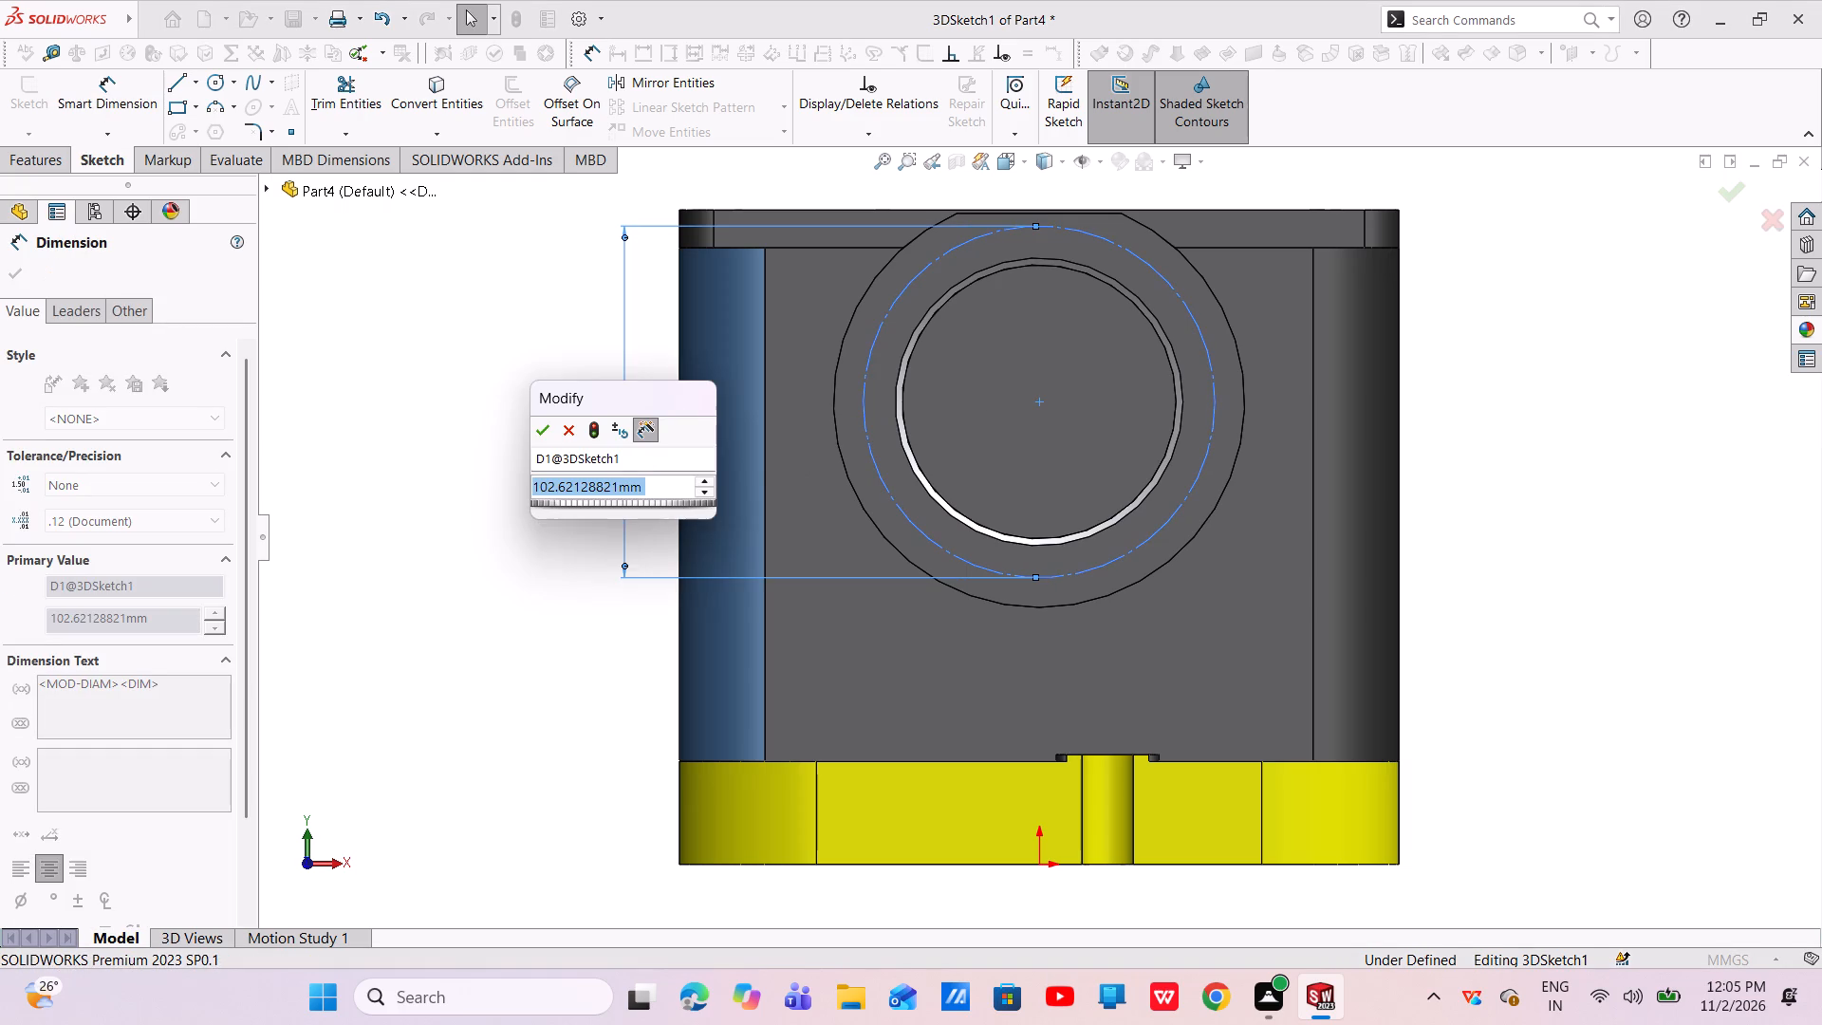
key("BackSpace")
type("10")
key("0")
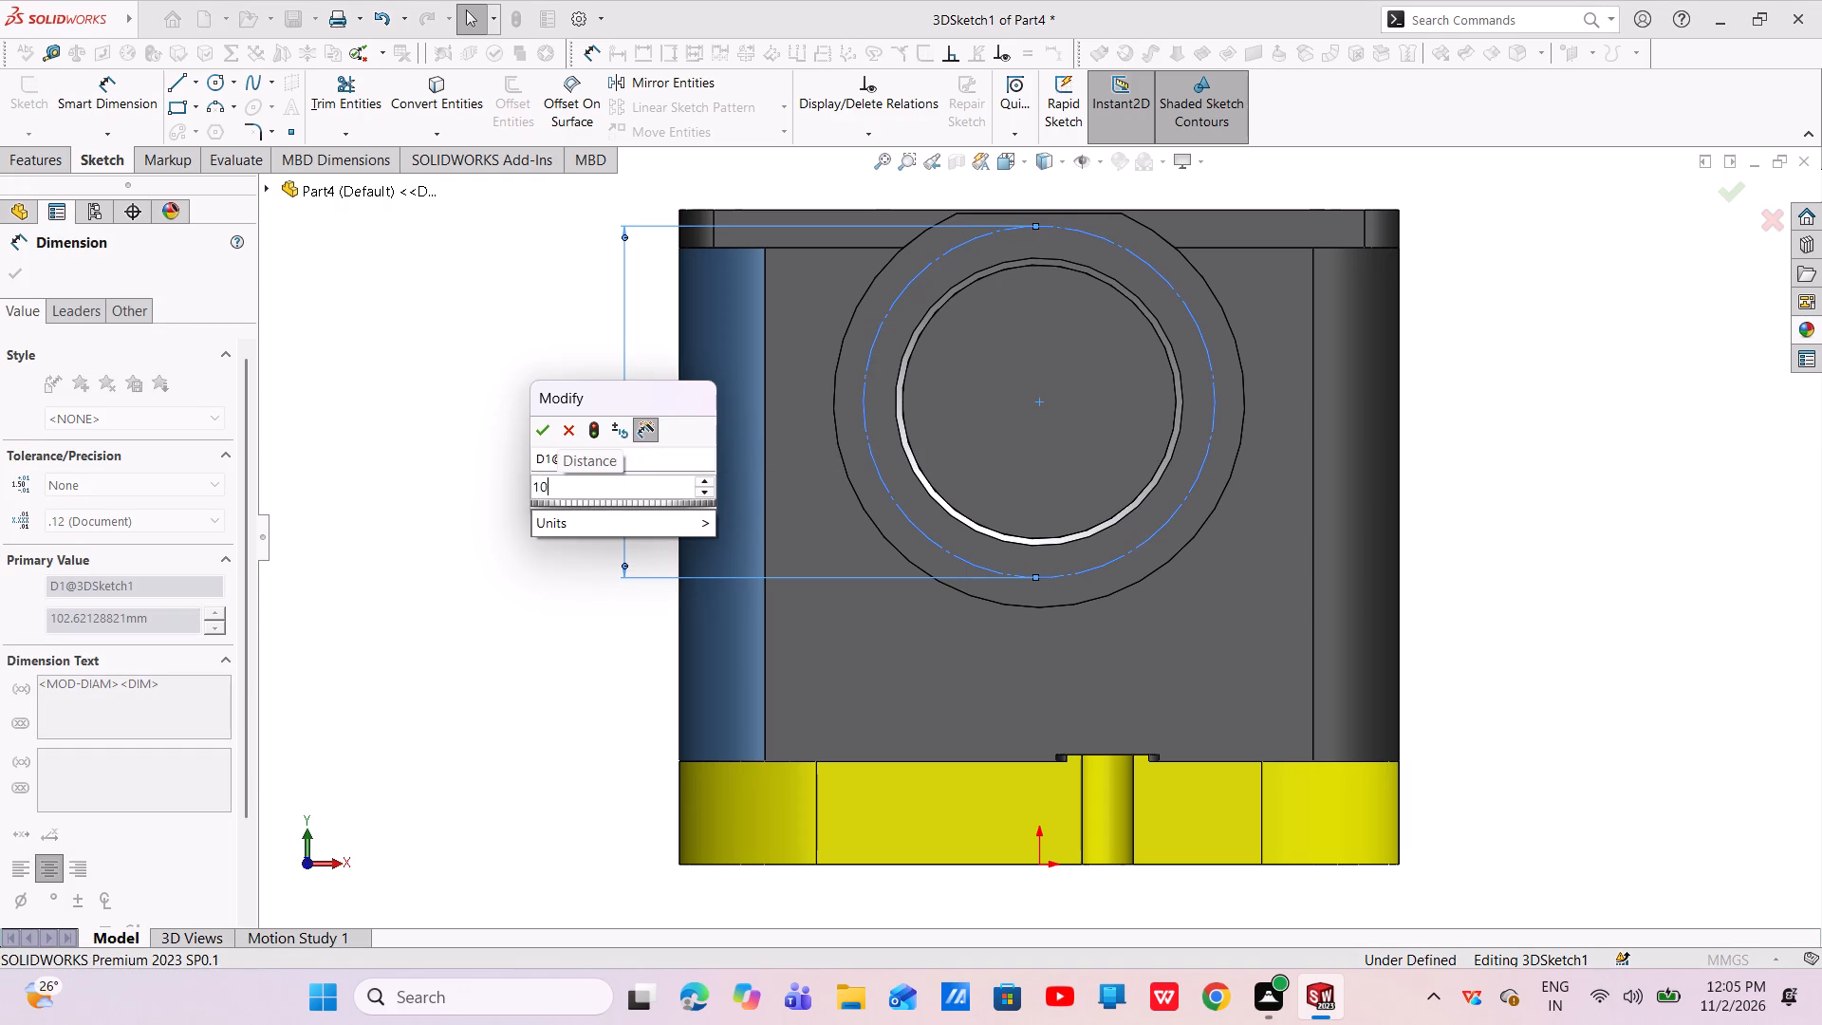
key("Return")
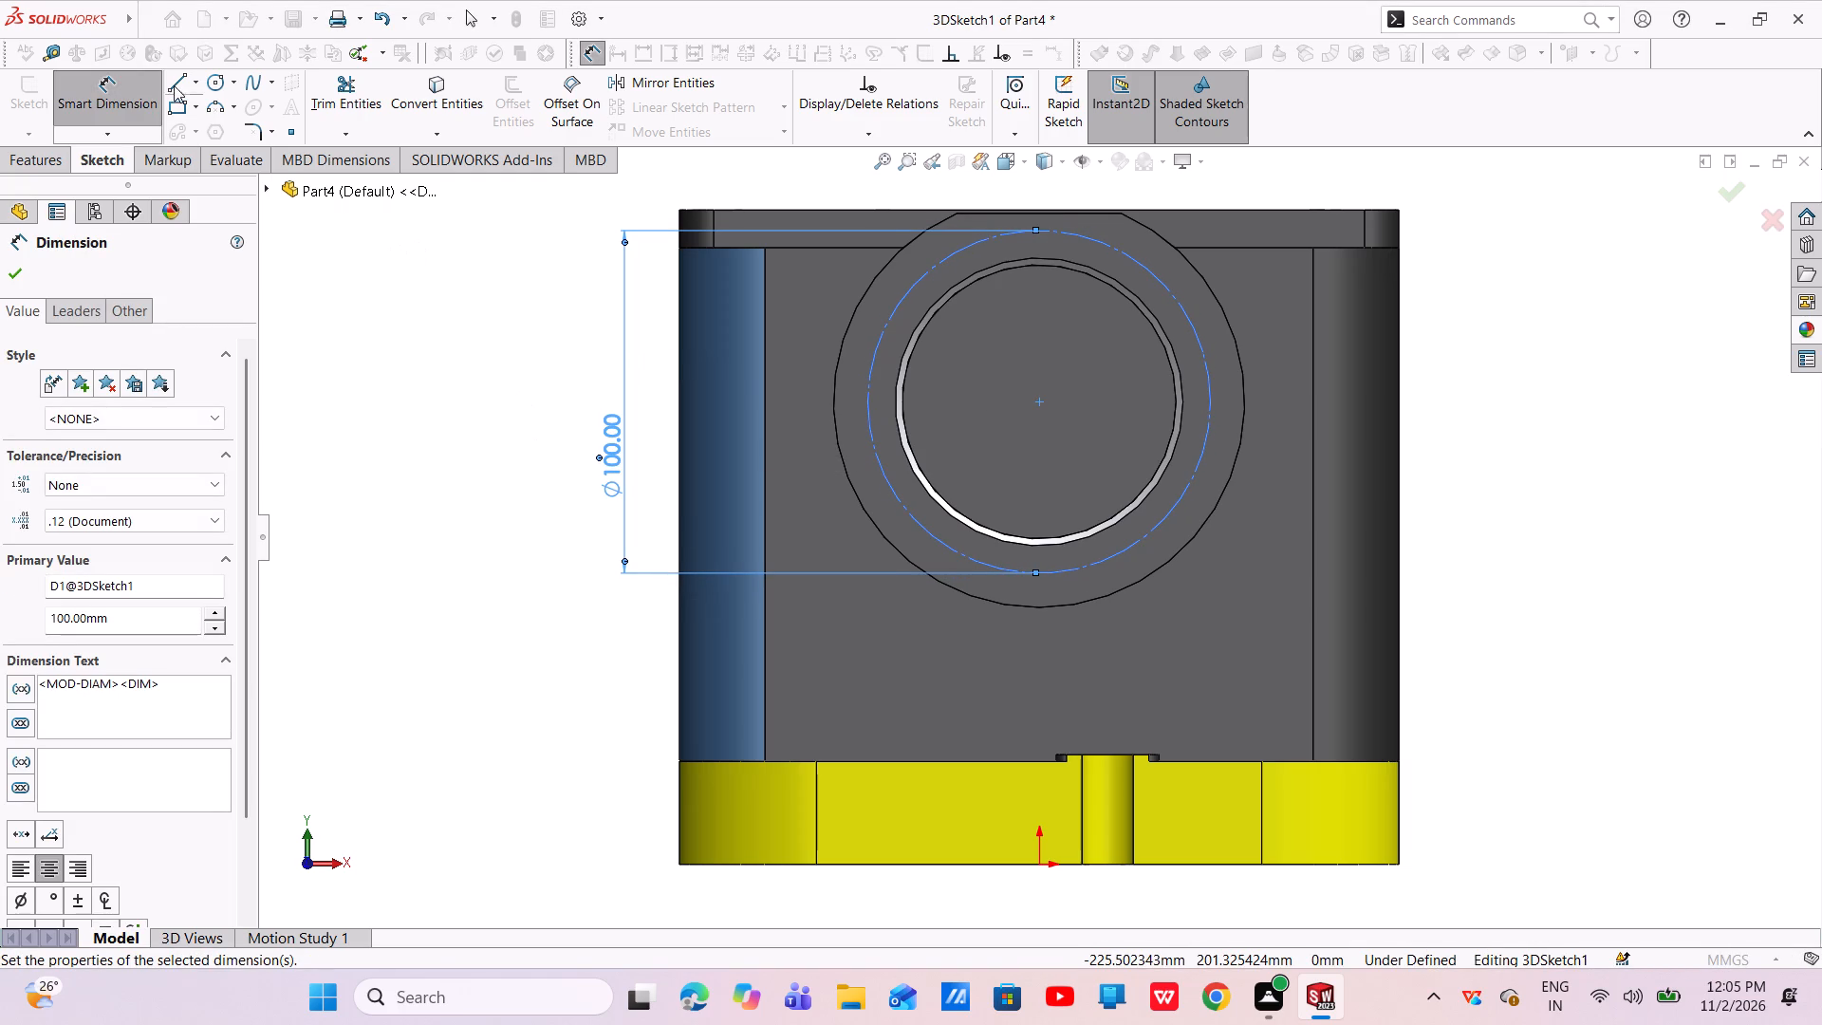
Draw a horizontal centerline from the bore's centre to the right quadrant of the 100 mm construction circle.
left_click(195, 87)
left_click(200, 132)
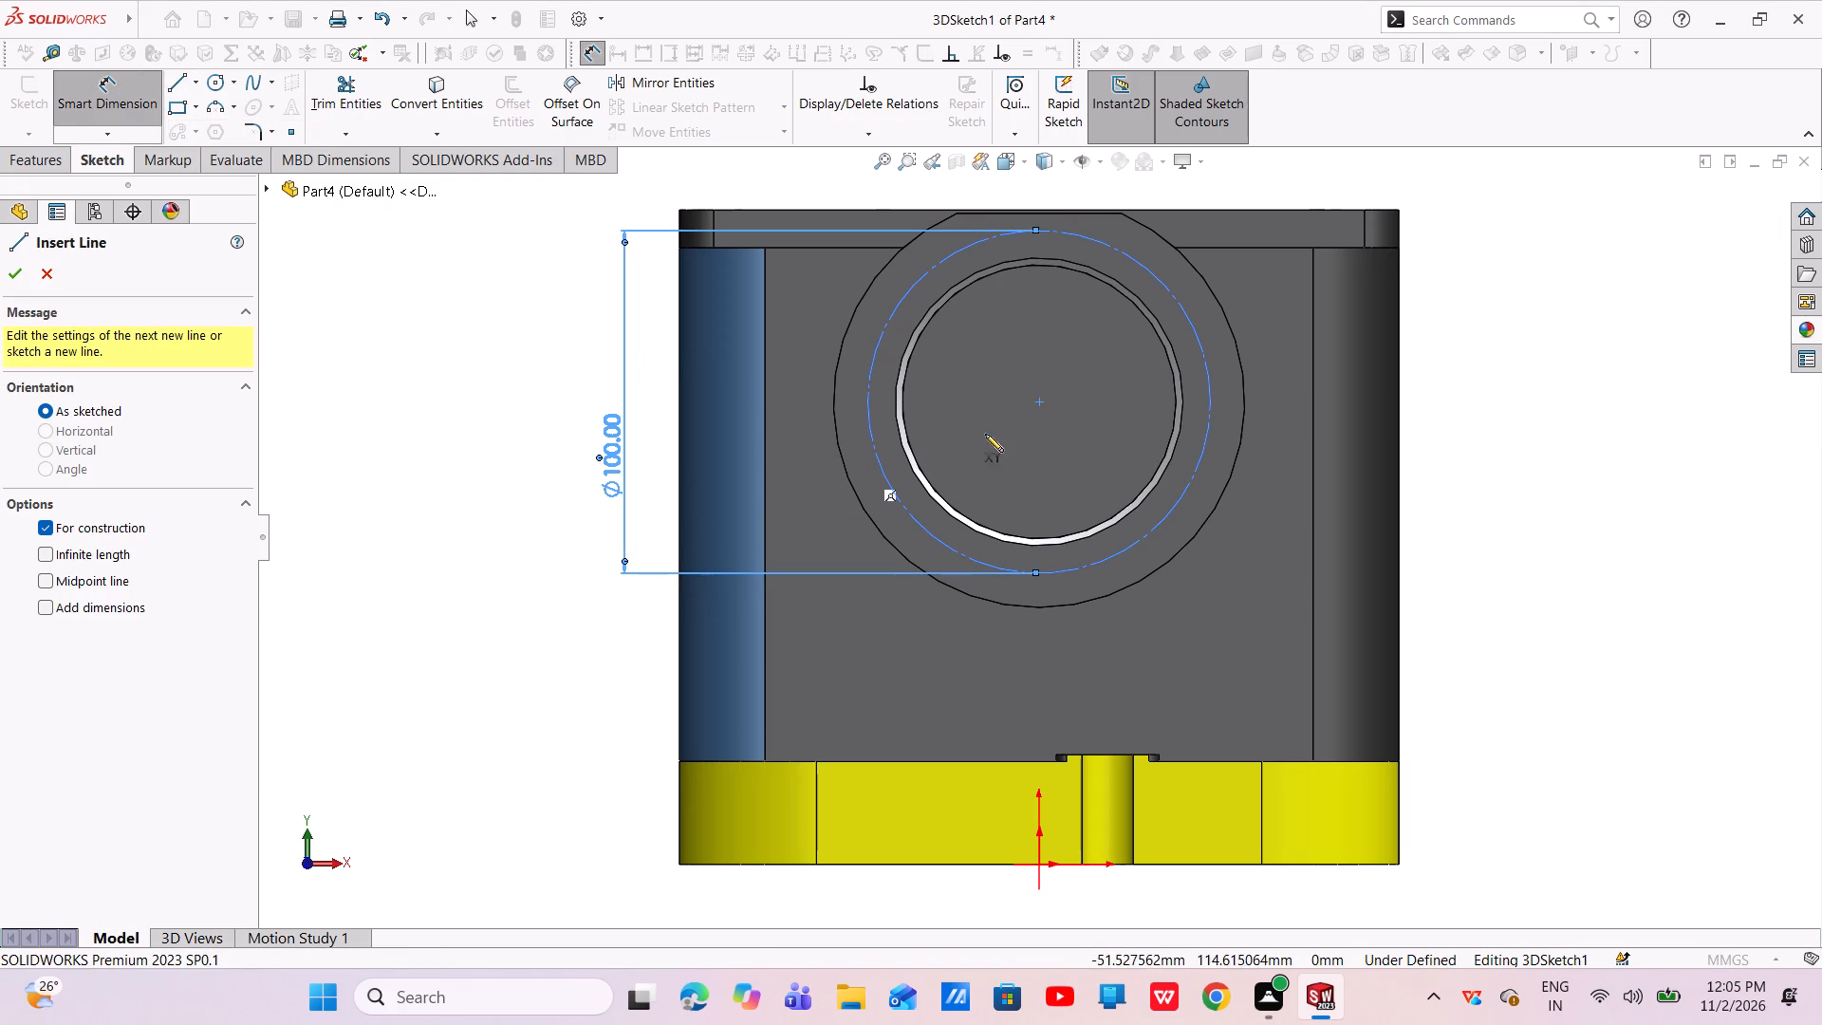
left_click(1042, 400)
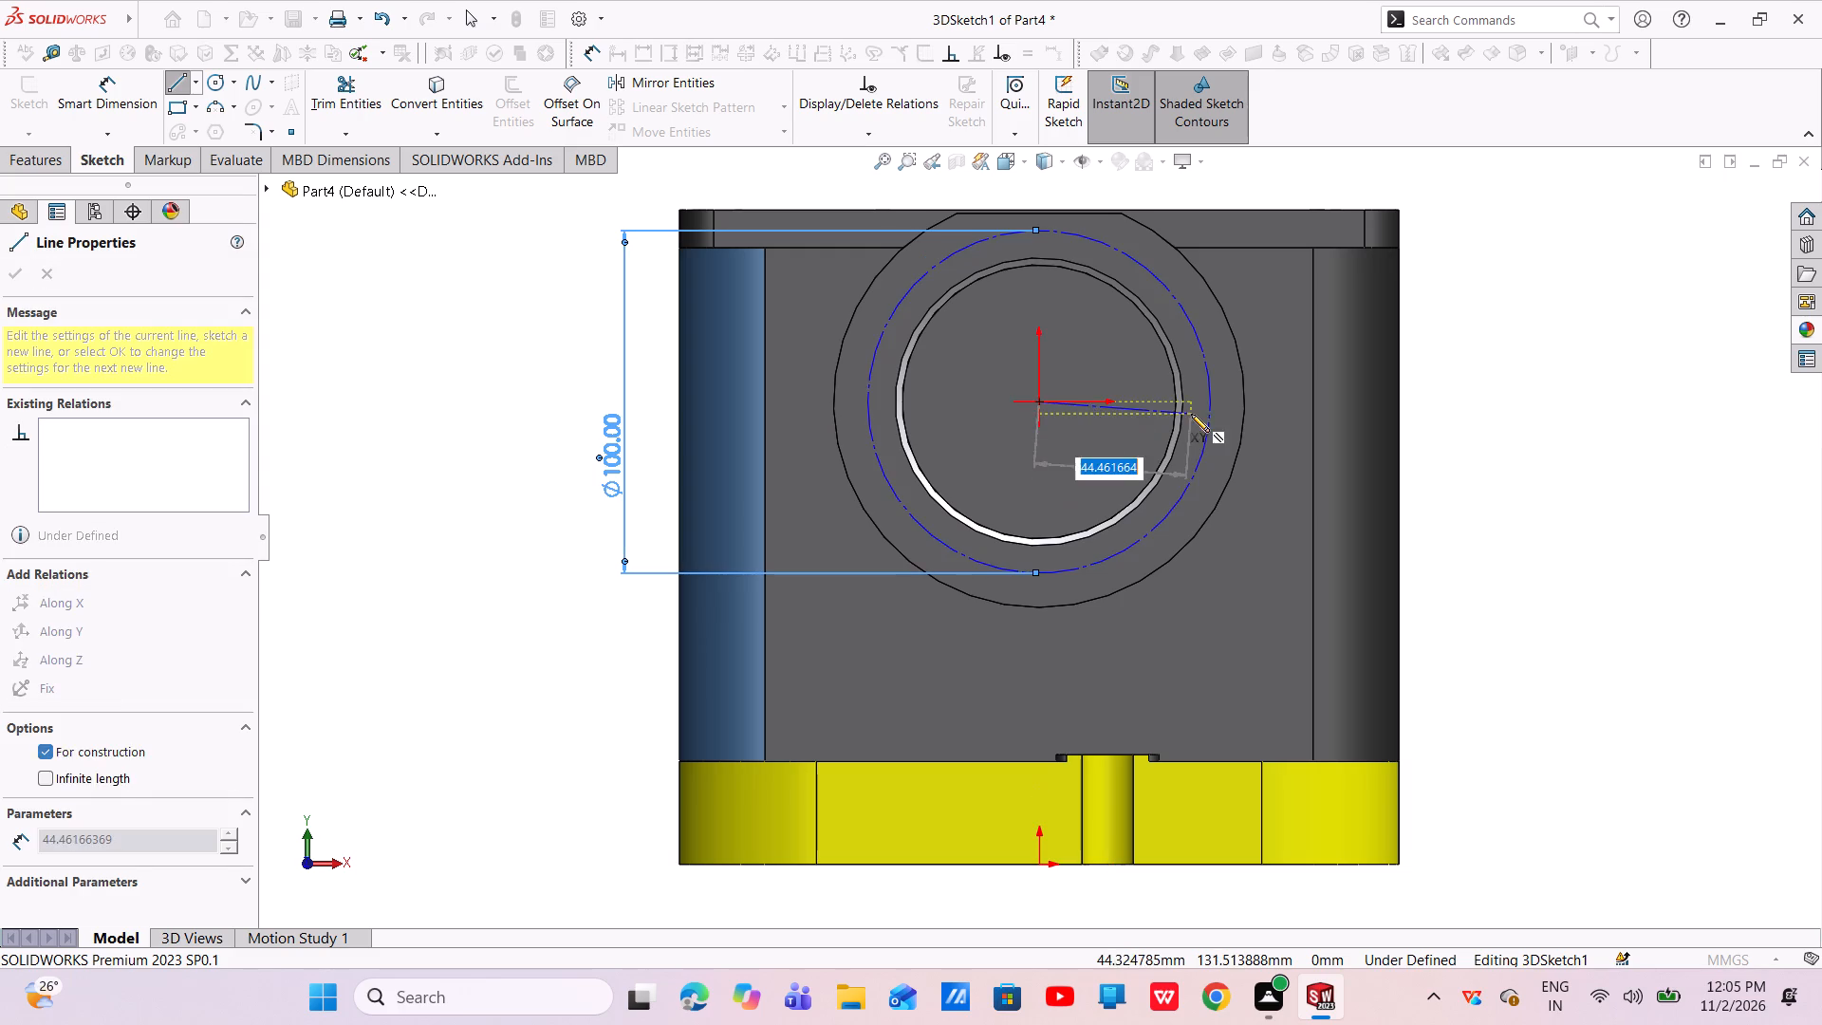
left_click(1210, 405)
right_click(1210, 404)
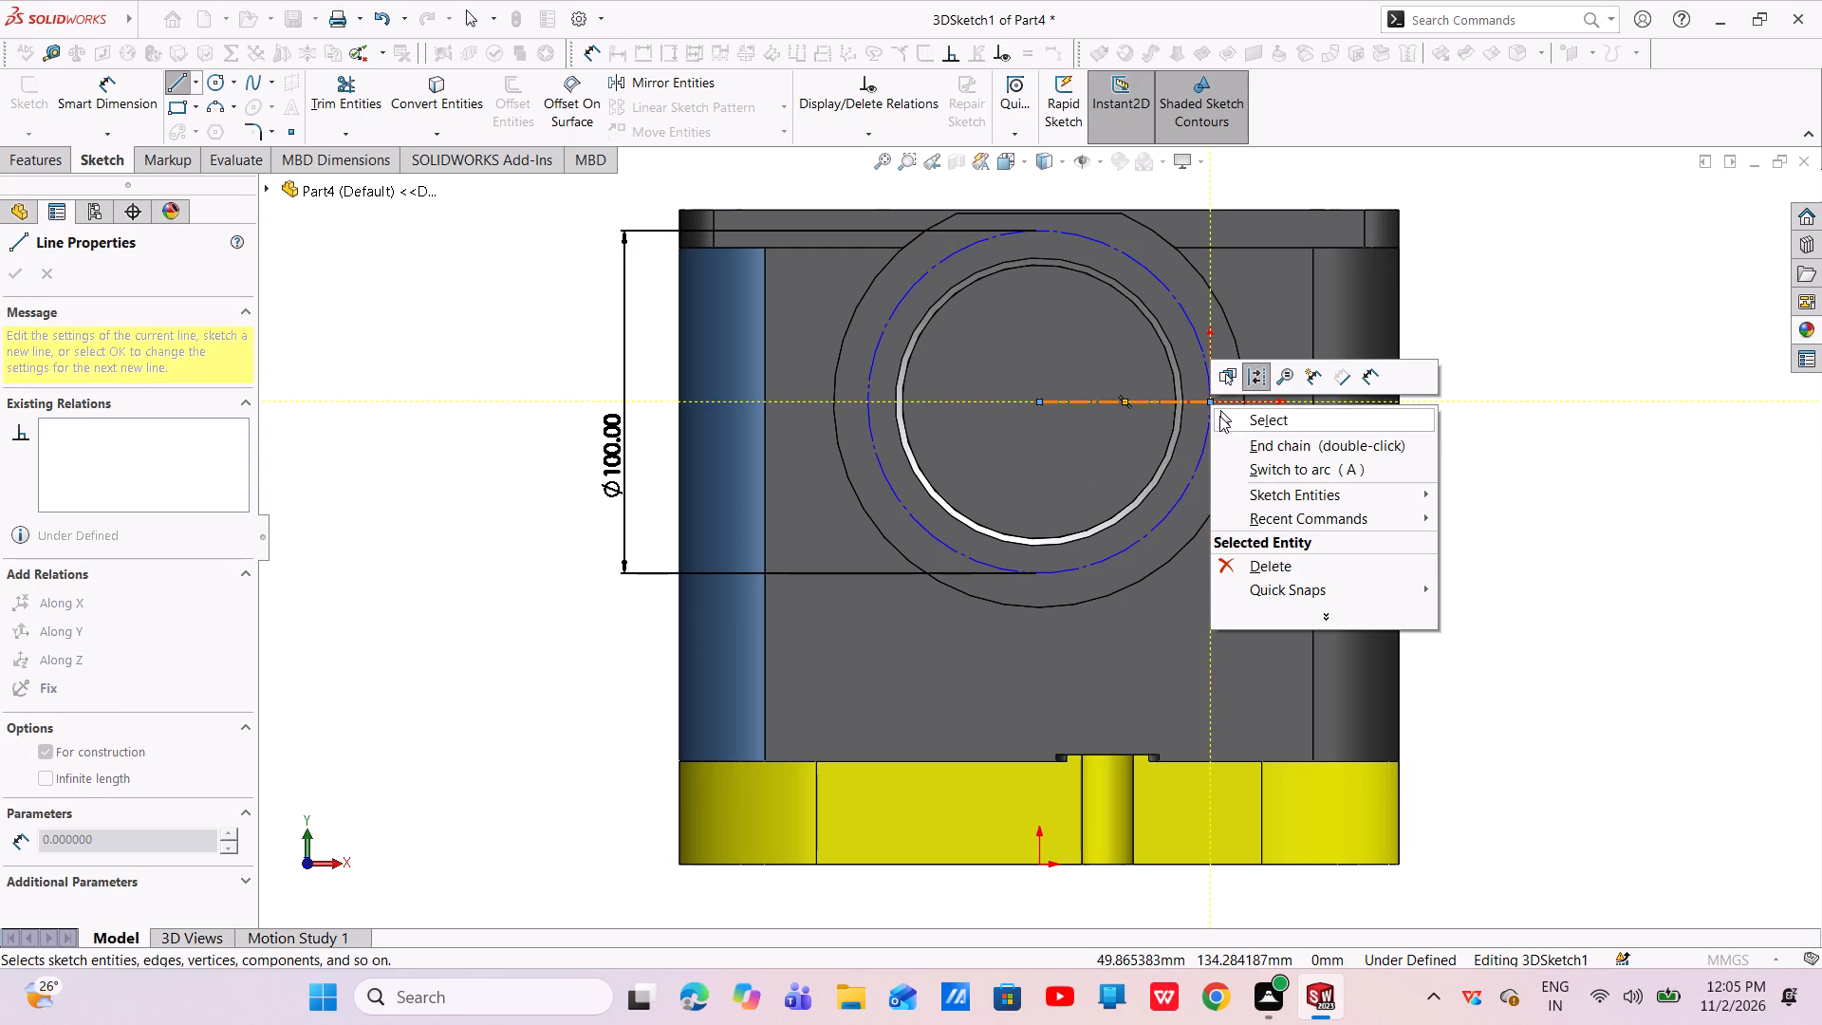
left_click(1219, 418)
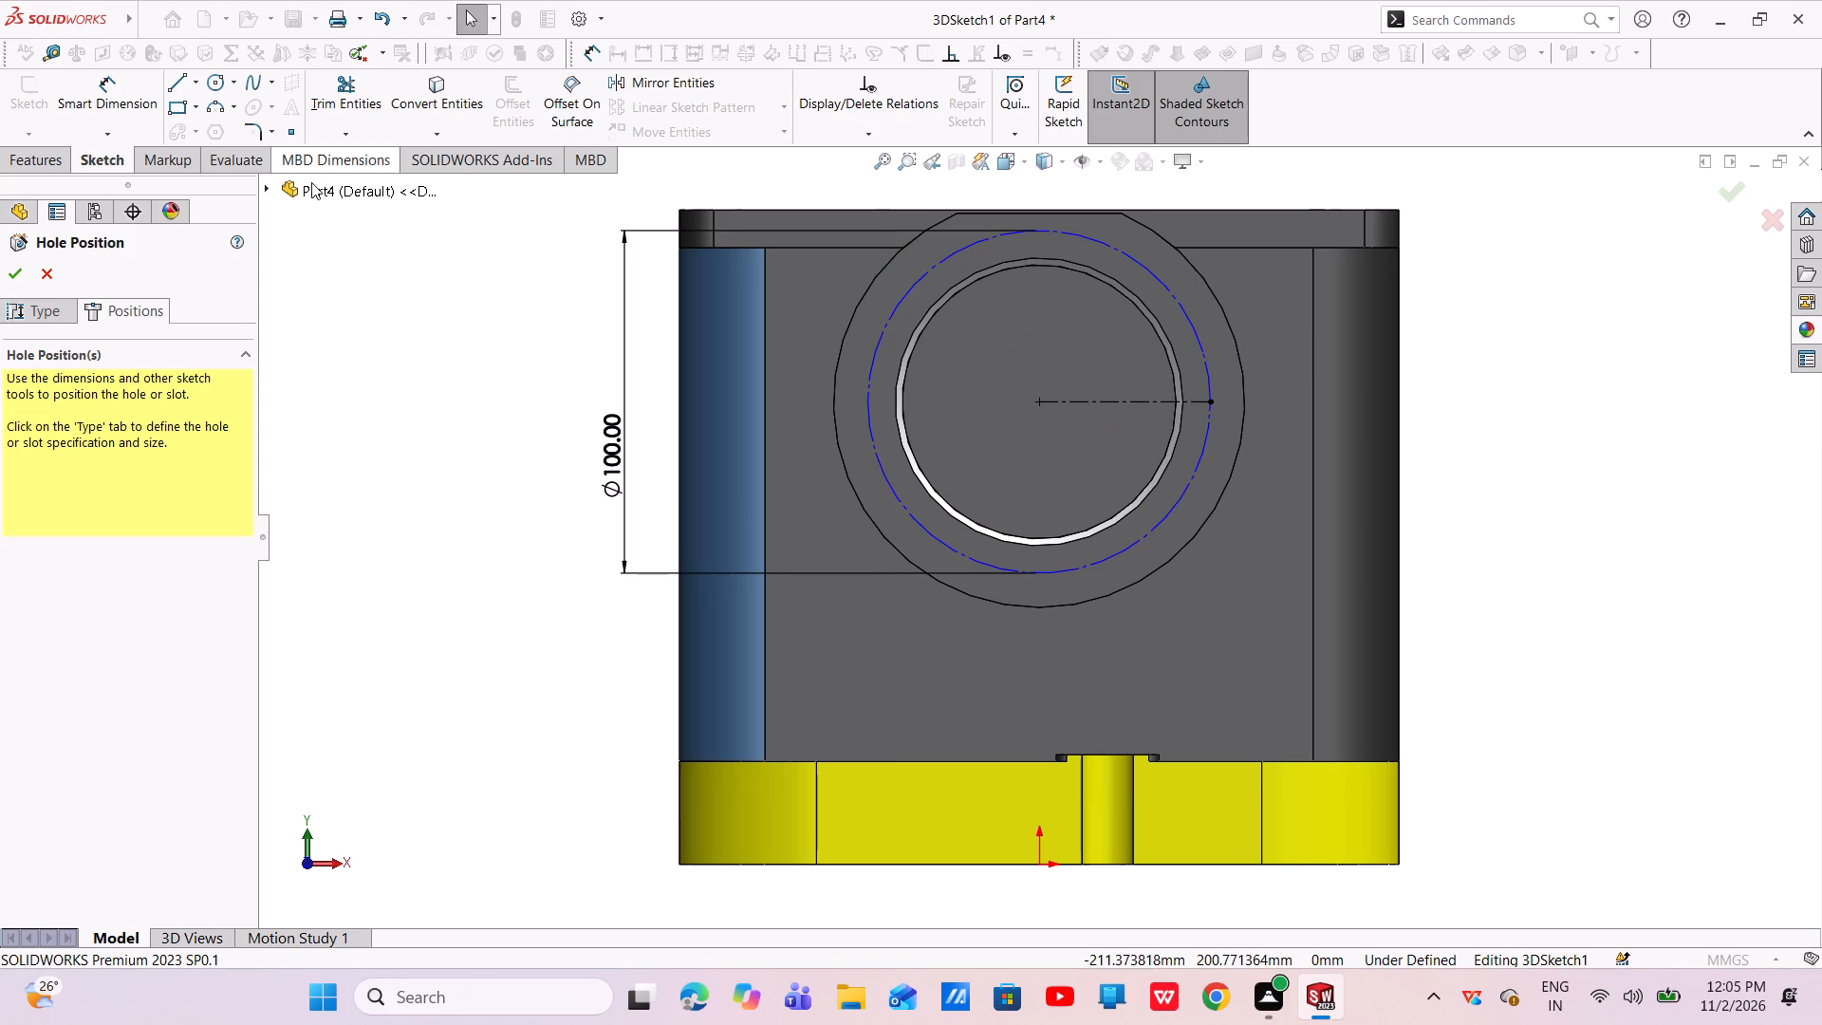
Draw an inclined centerline 50 mm long from the bore's centre up and right to the construction circle, at about 43°.
left_click(196, 85)
left_click(204, 124)
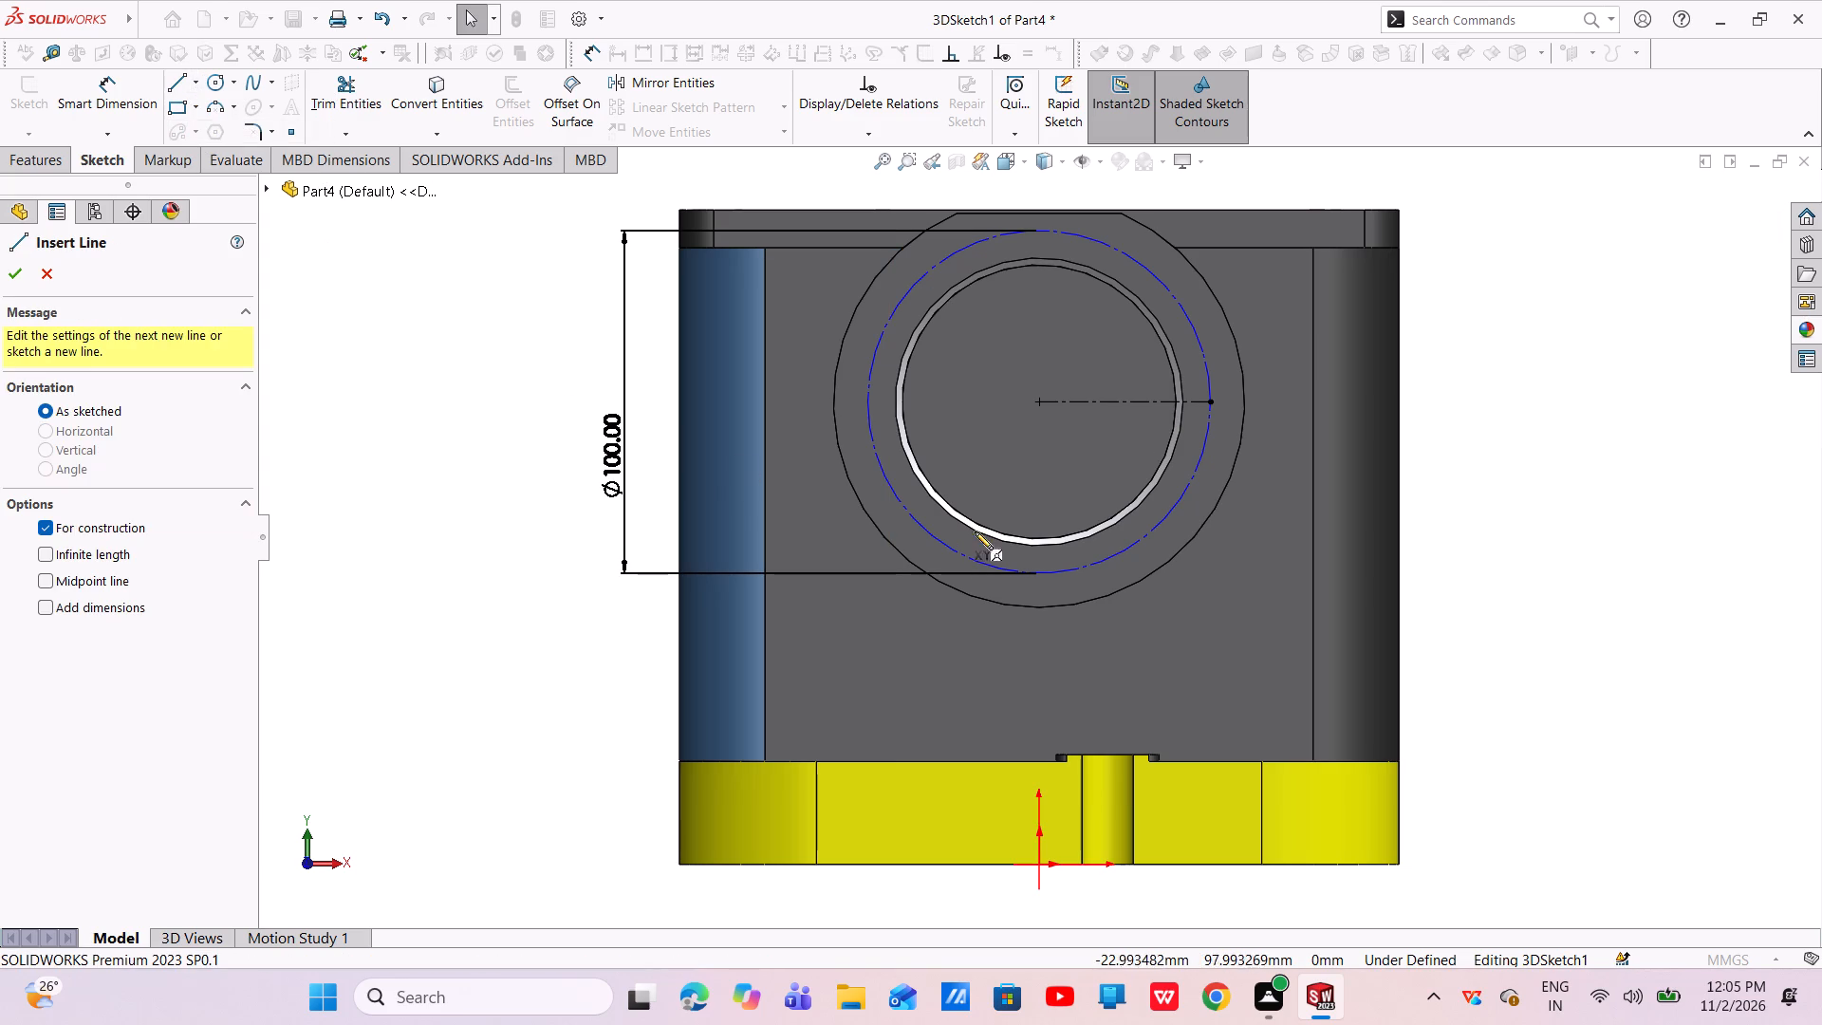
left_click(1037, 406)
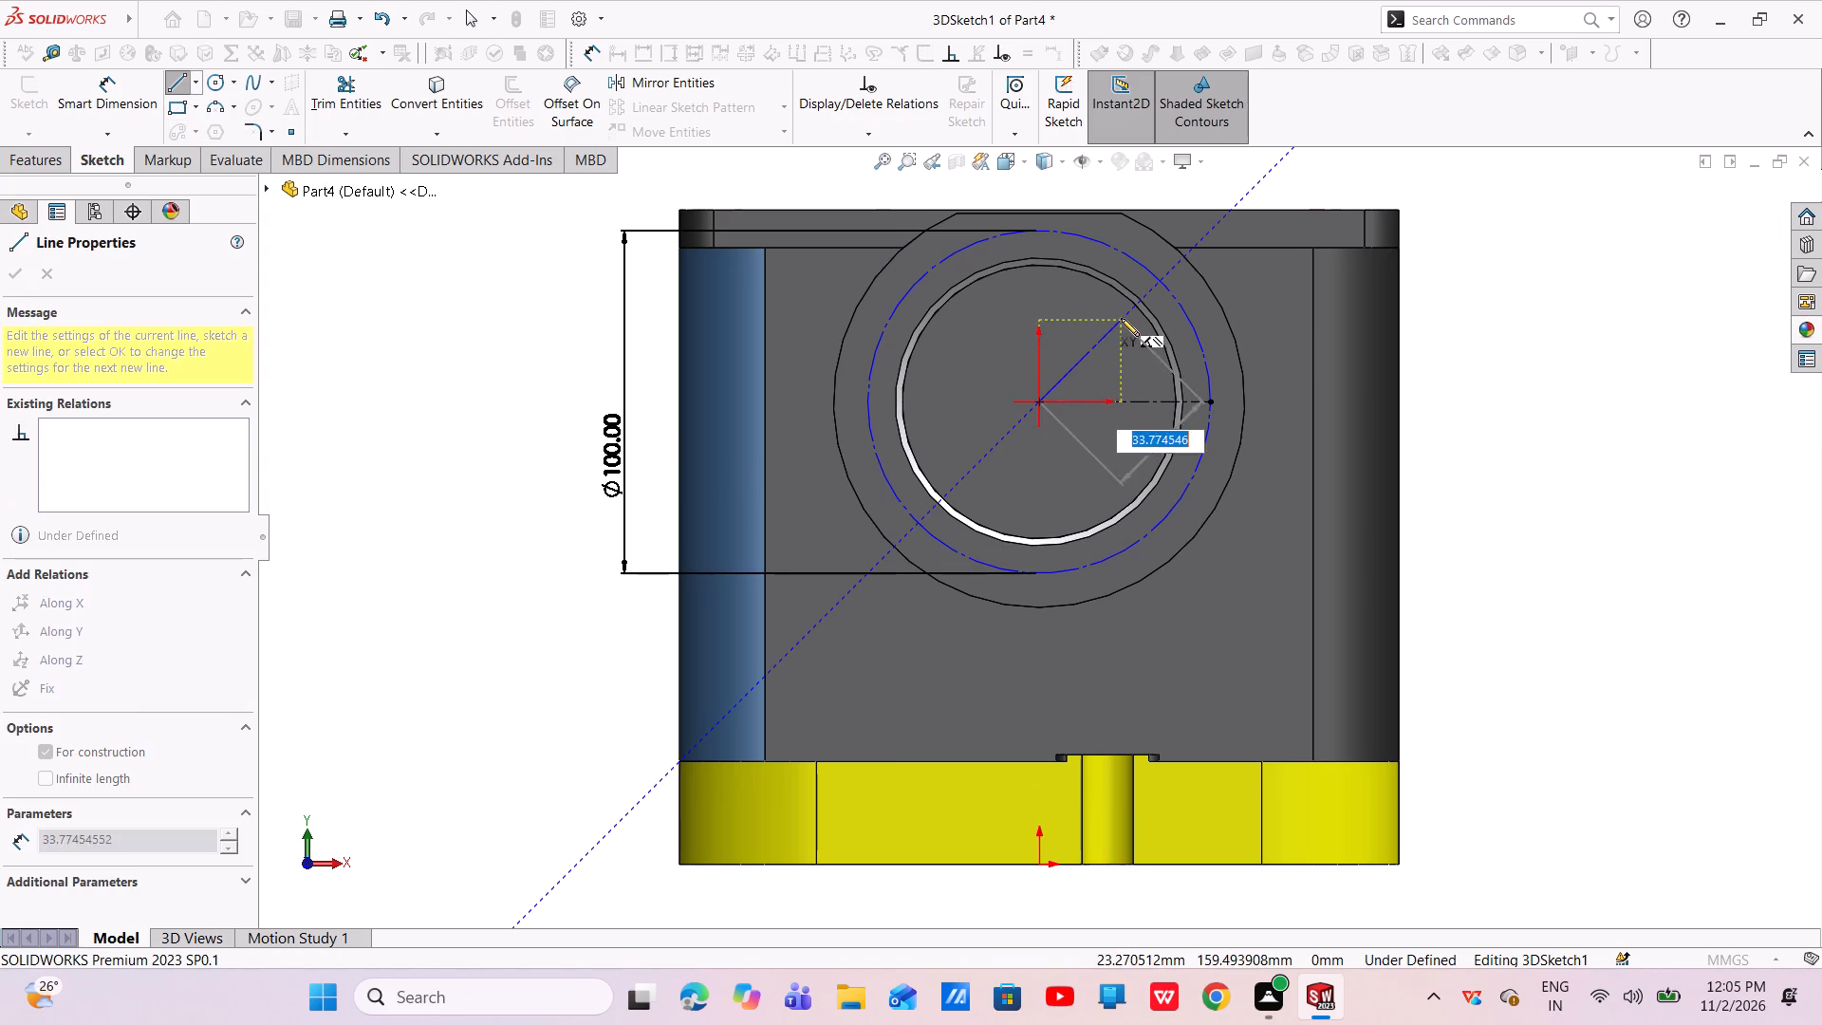
left_click(1164, 285)
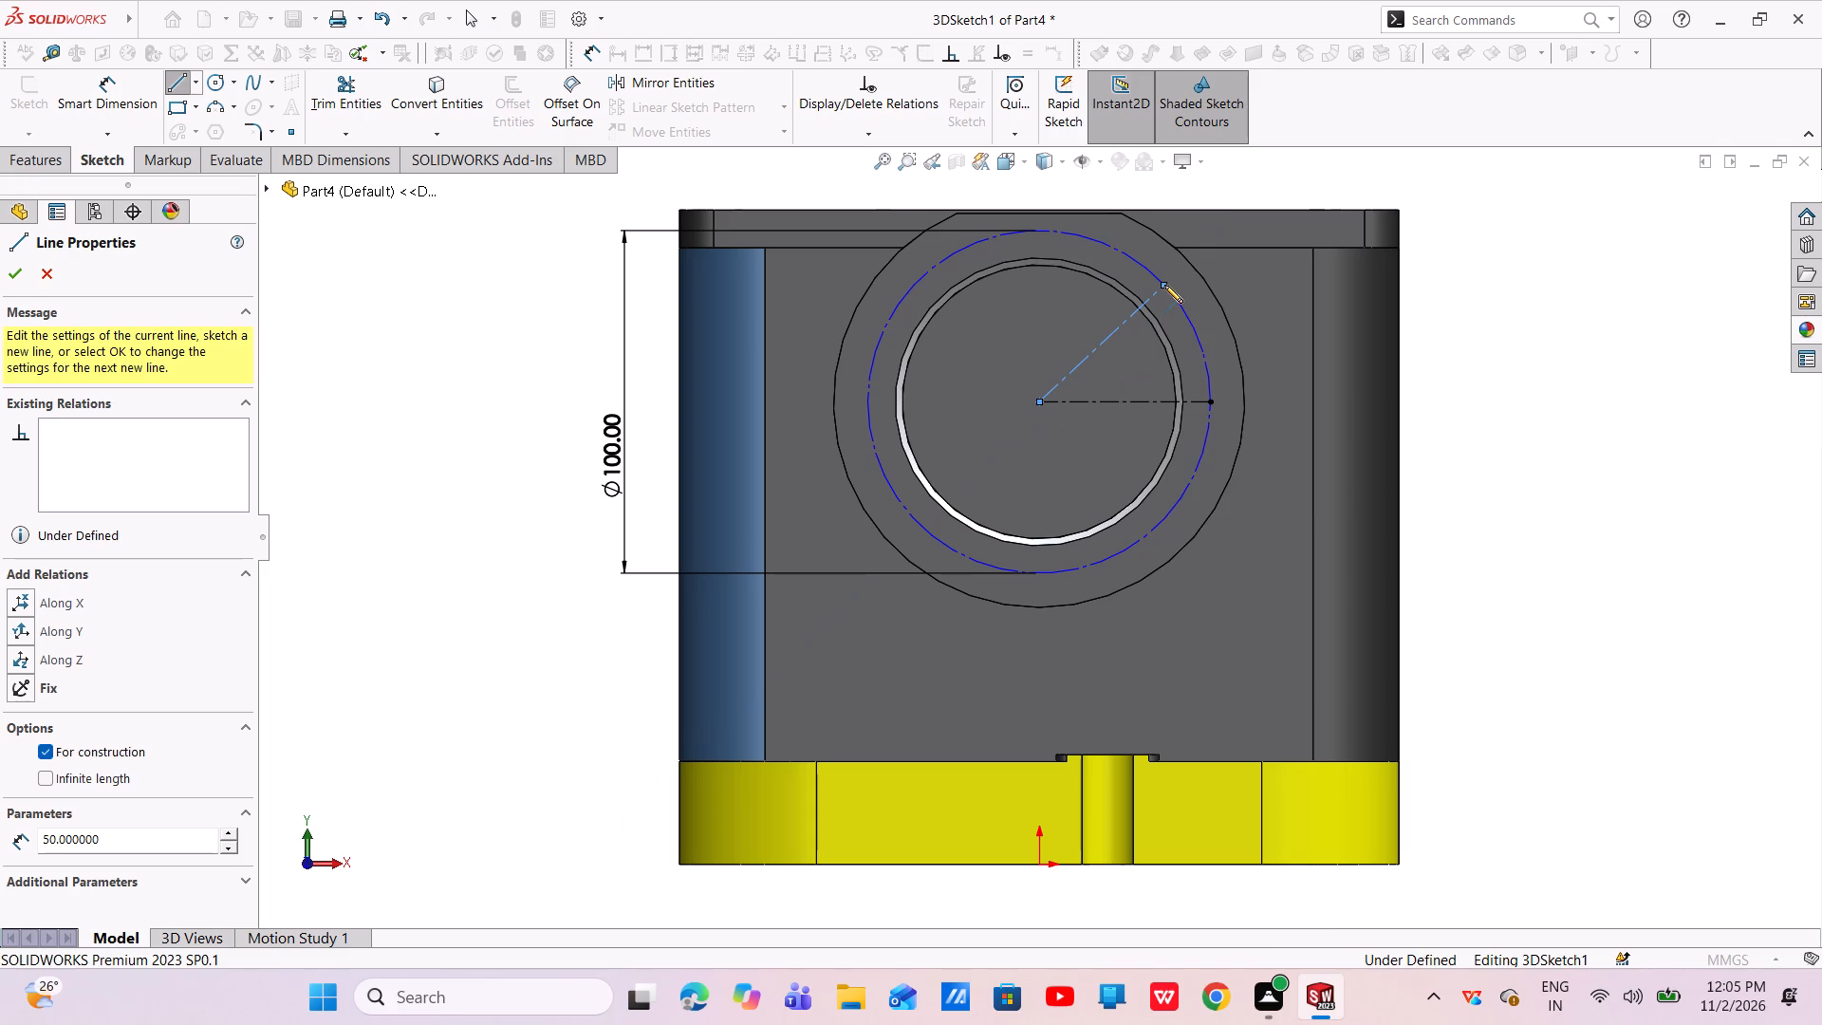
right_click(1164, 285)
left_click(1175, 300)
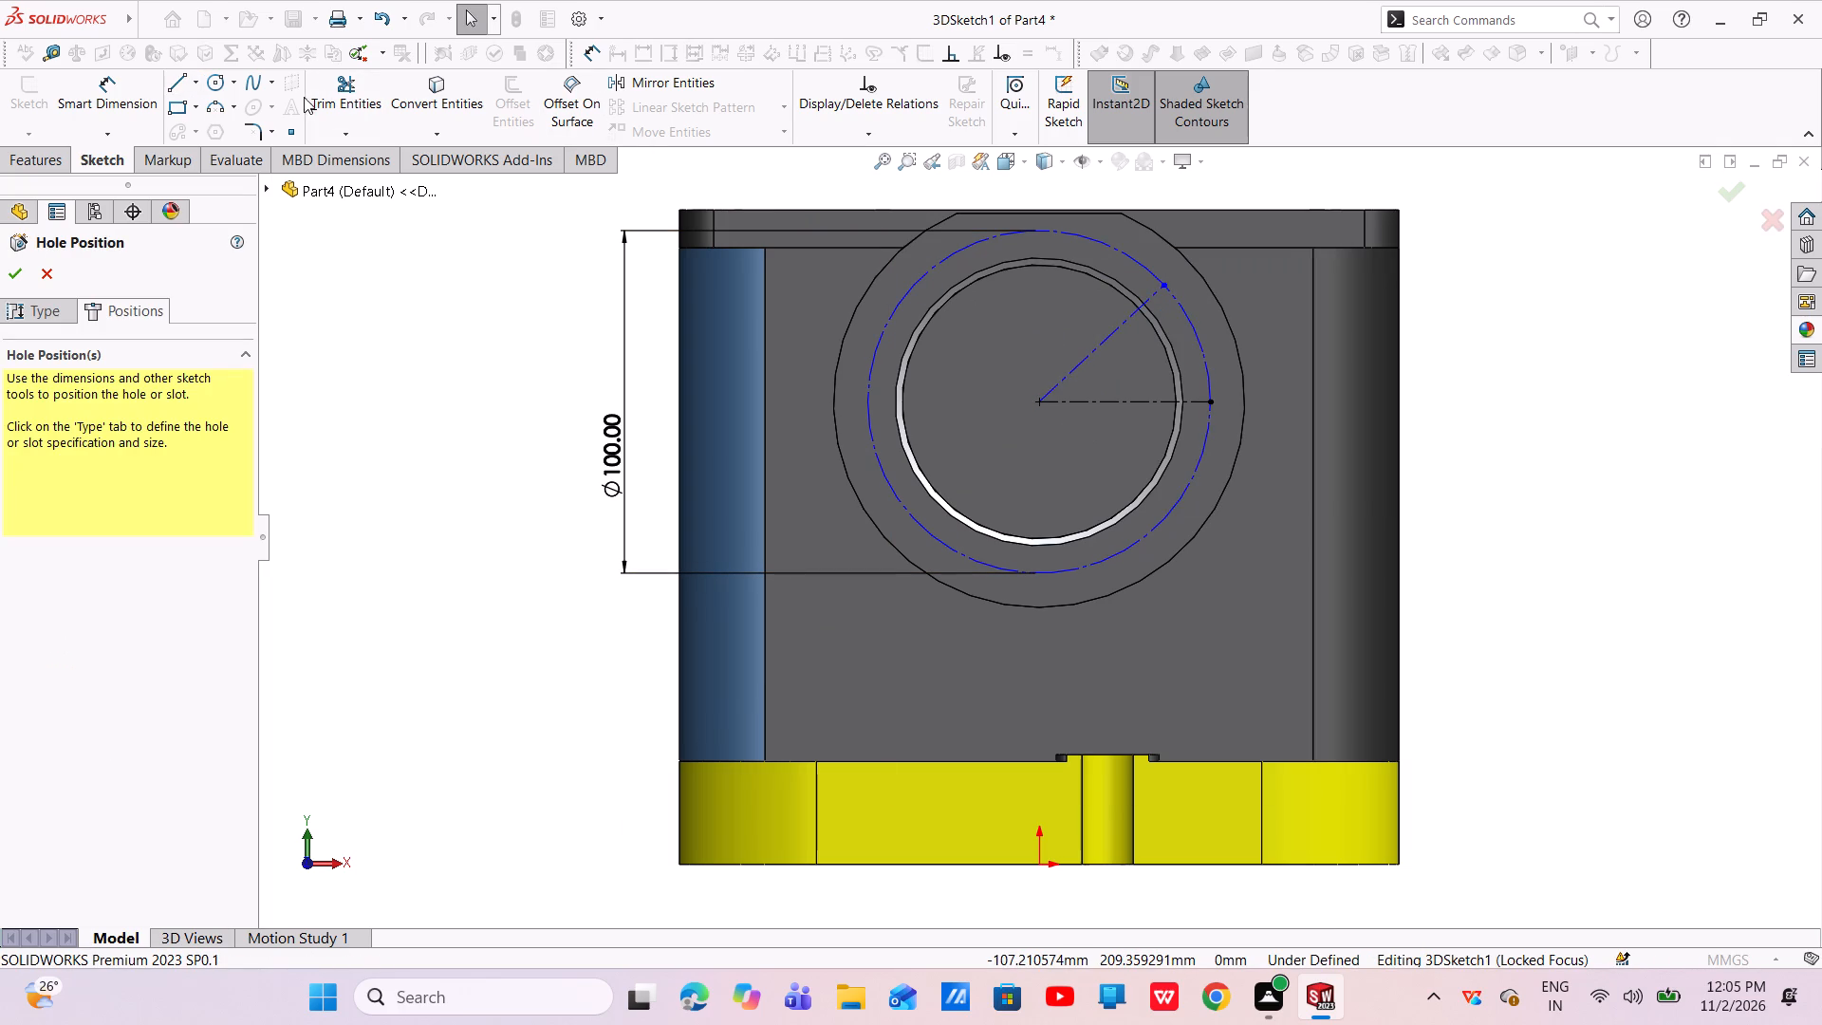
Dimension the angle between the horizontal and inclined centerlines as 45°.
left_click(135, 100)
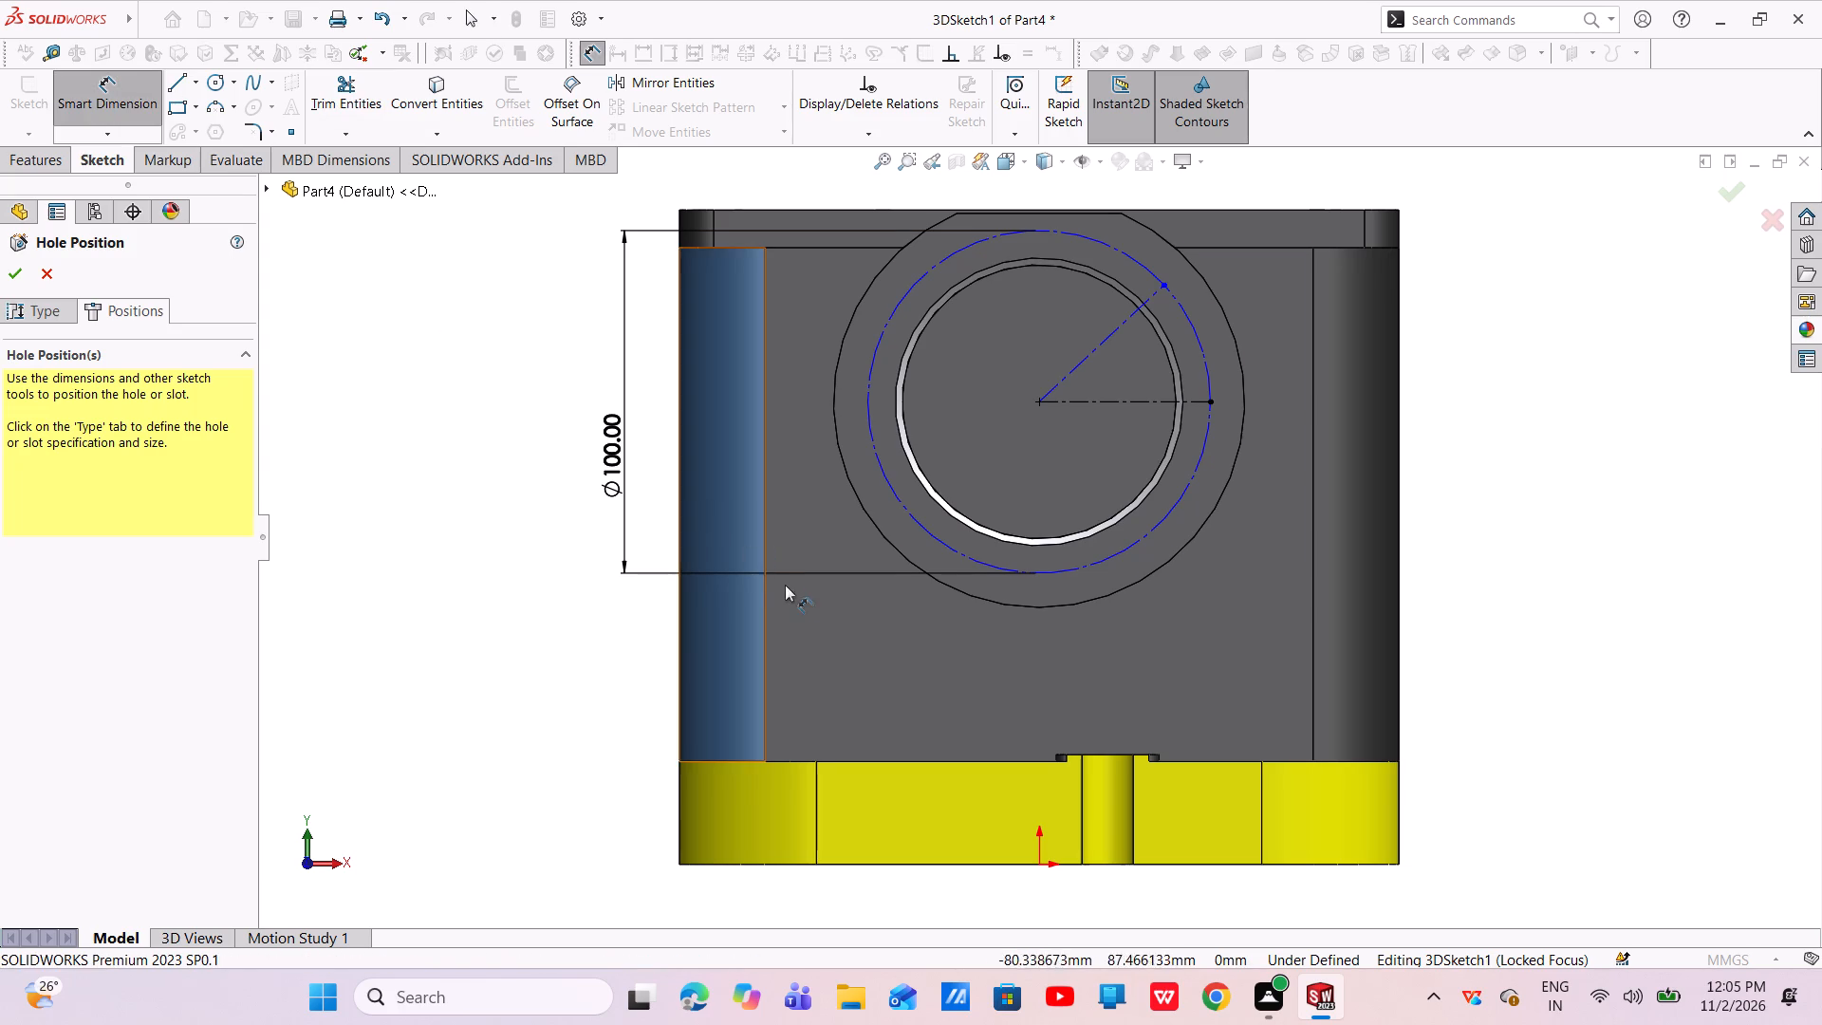
scroll(1177, 414, "down", 3)
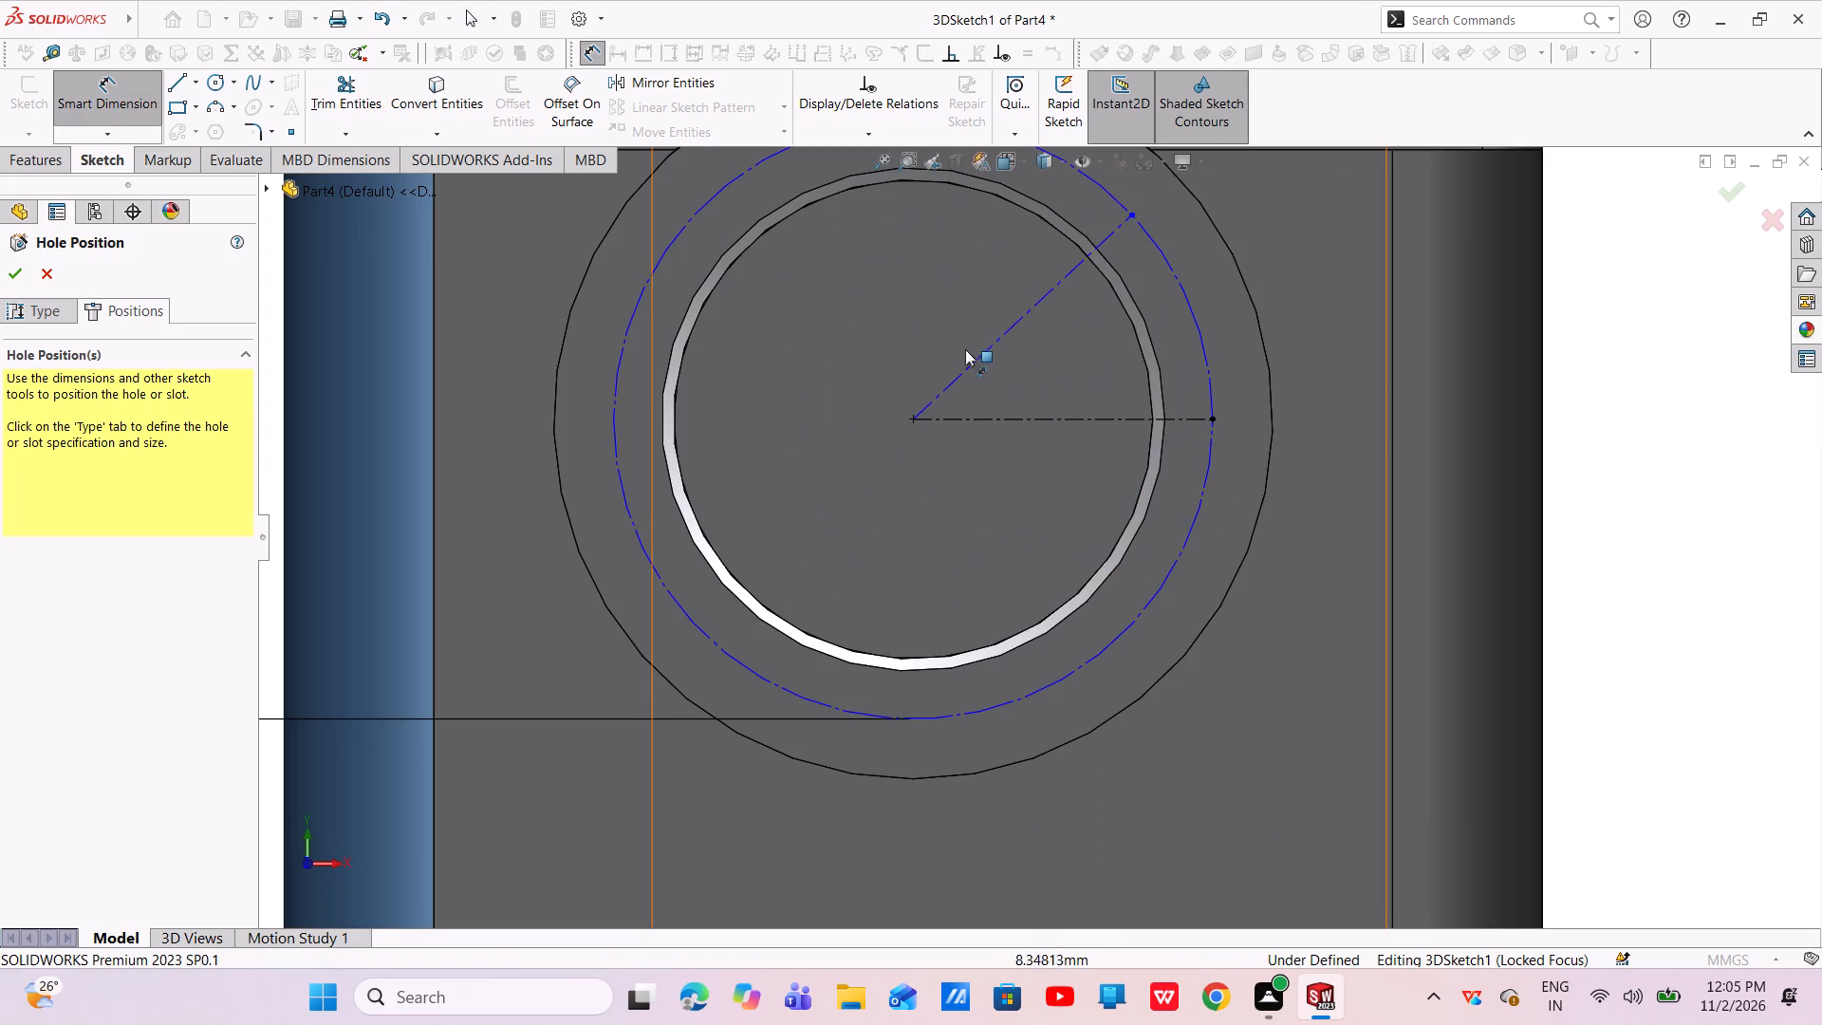
left_click(974, 359)
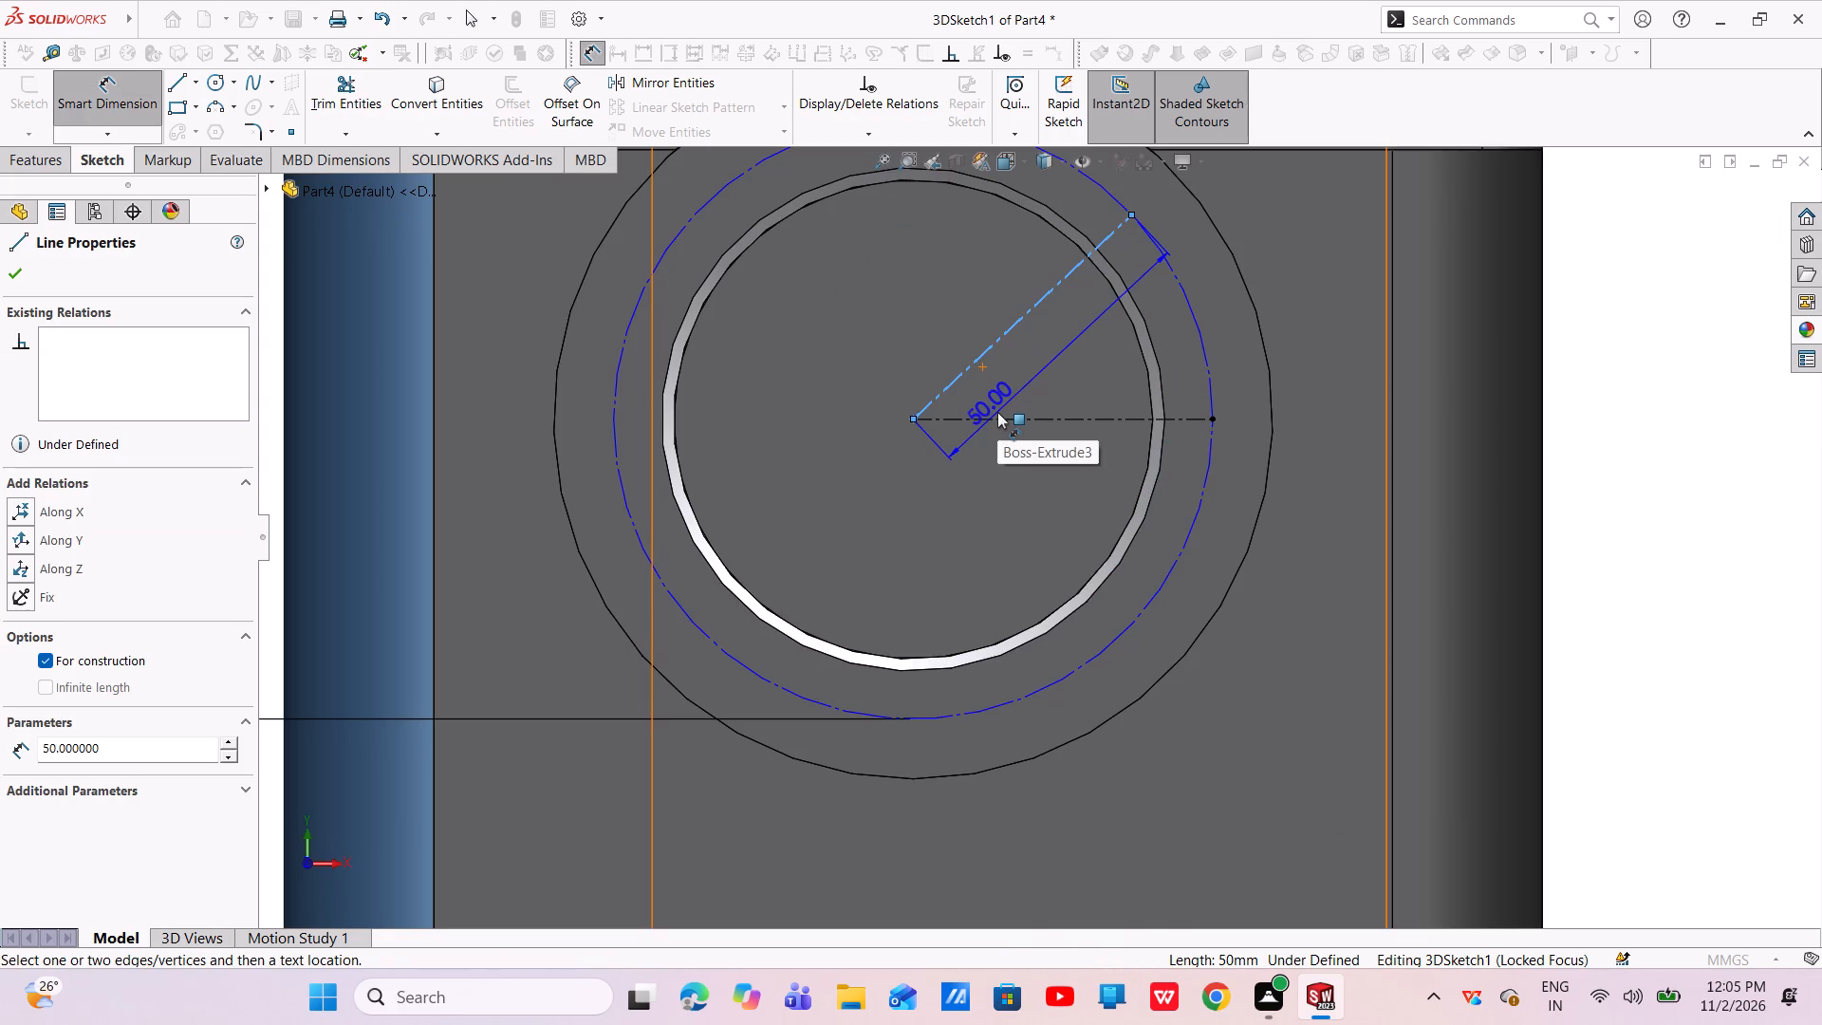
left_click(997, 418)
left_click(1011, 394)
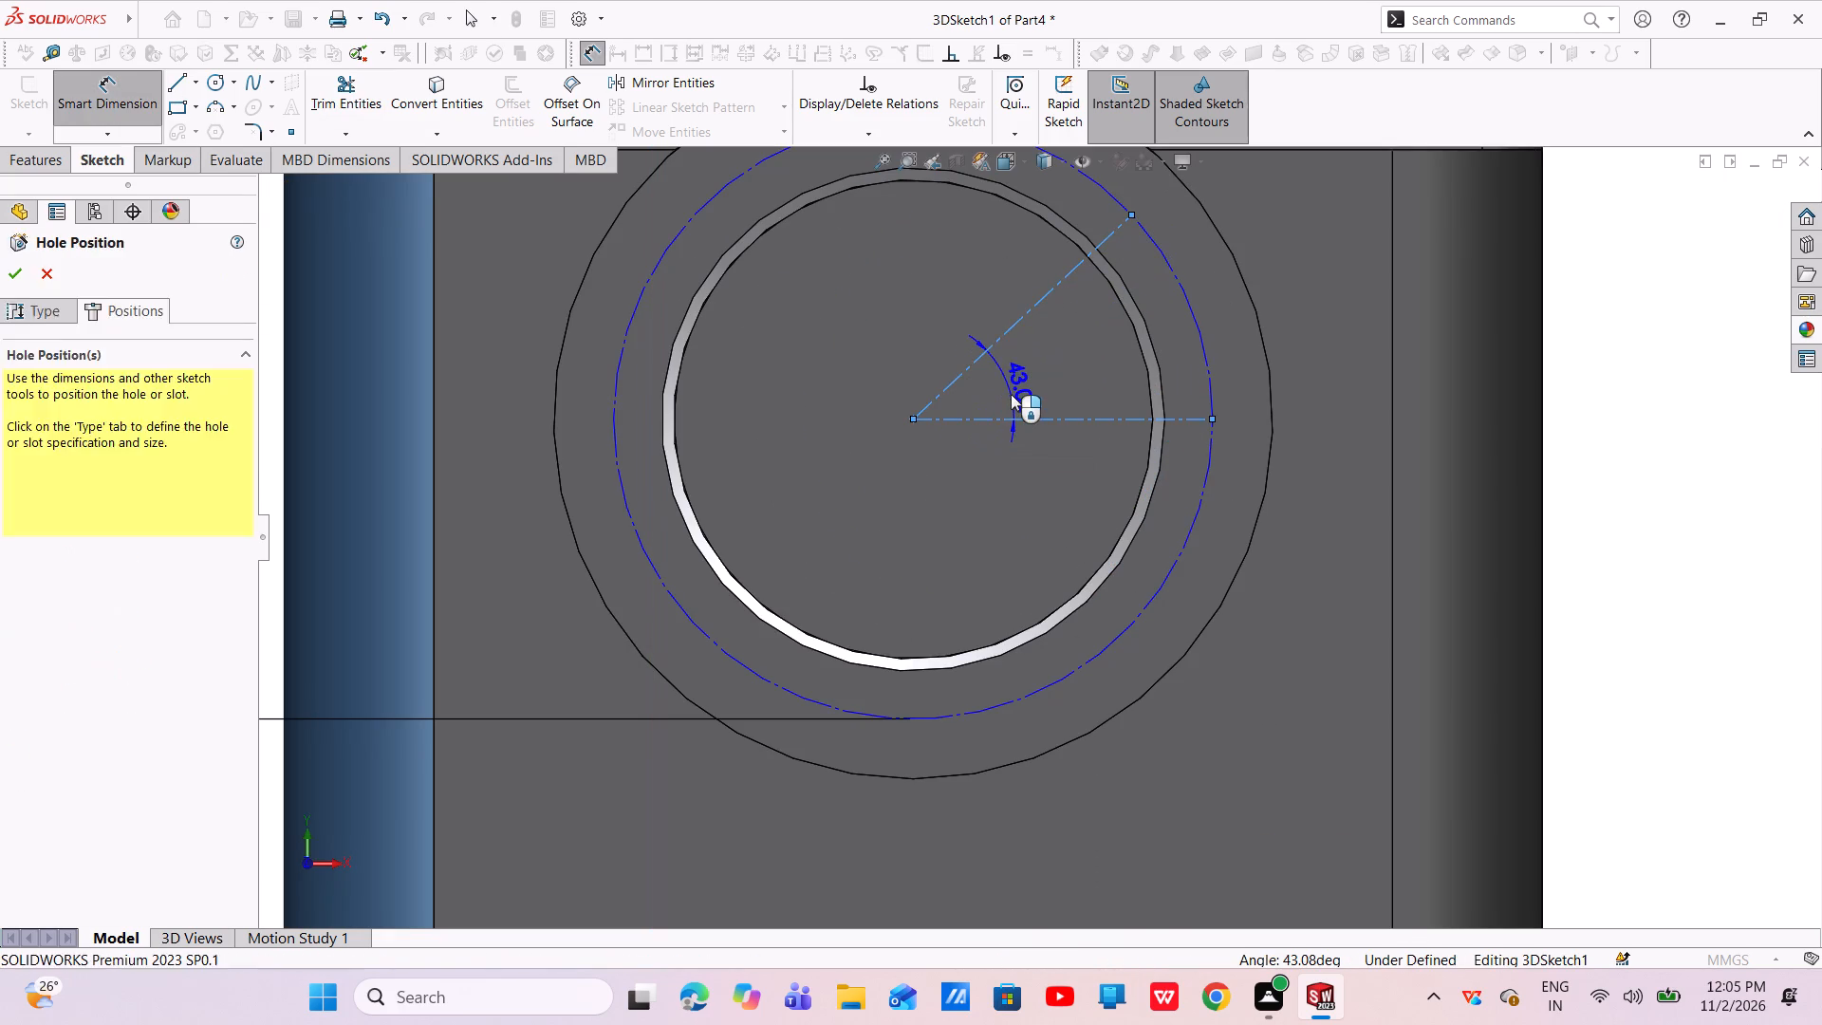
key("BackSpace")
type("45")
key("Return")
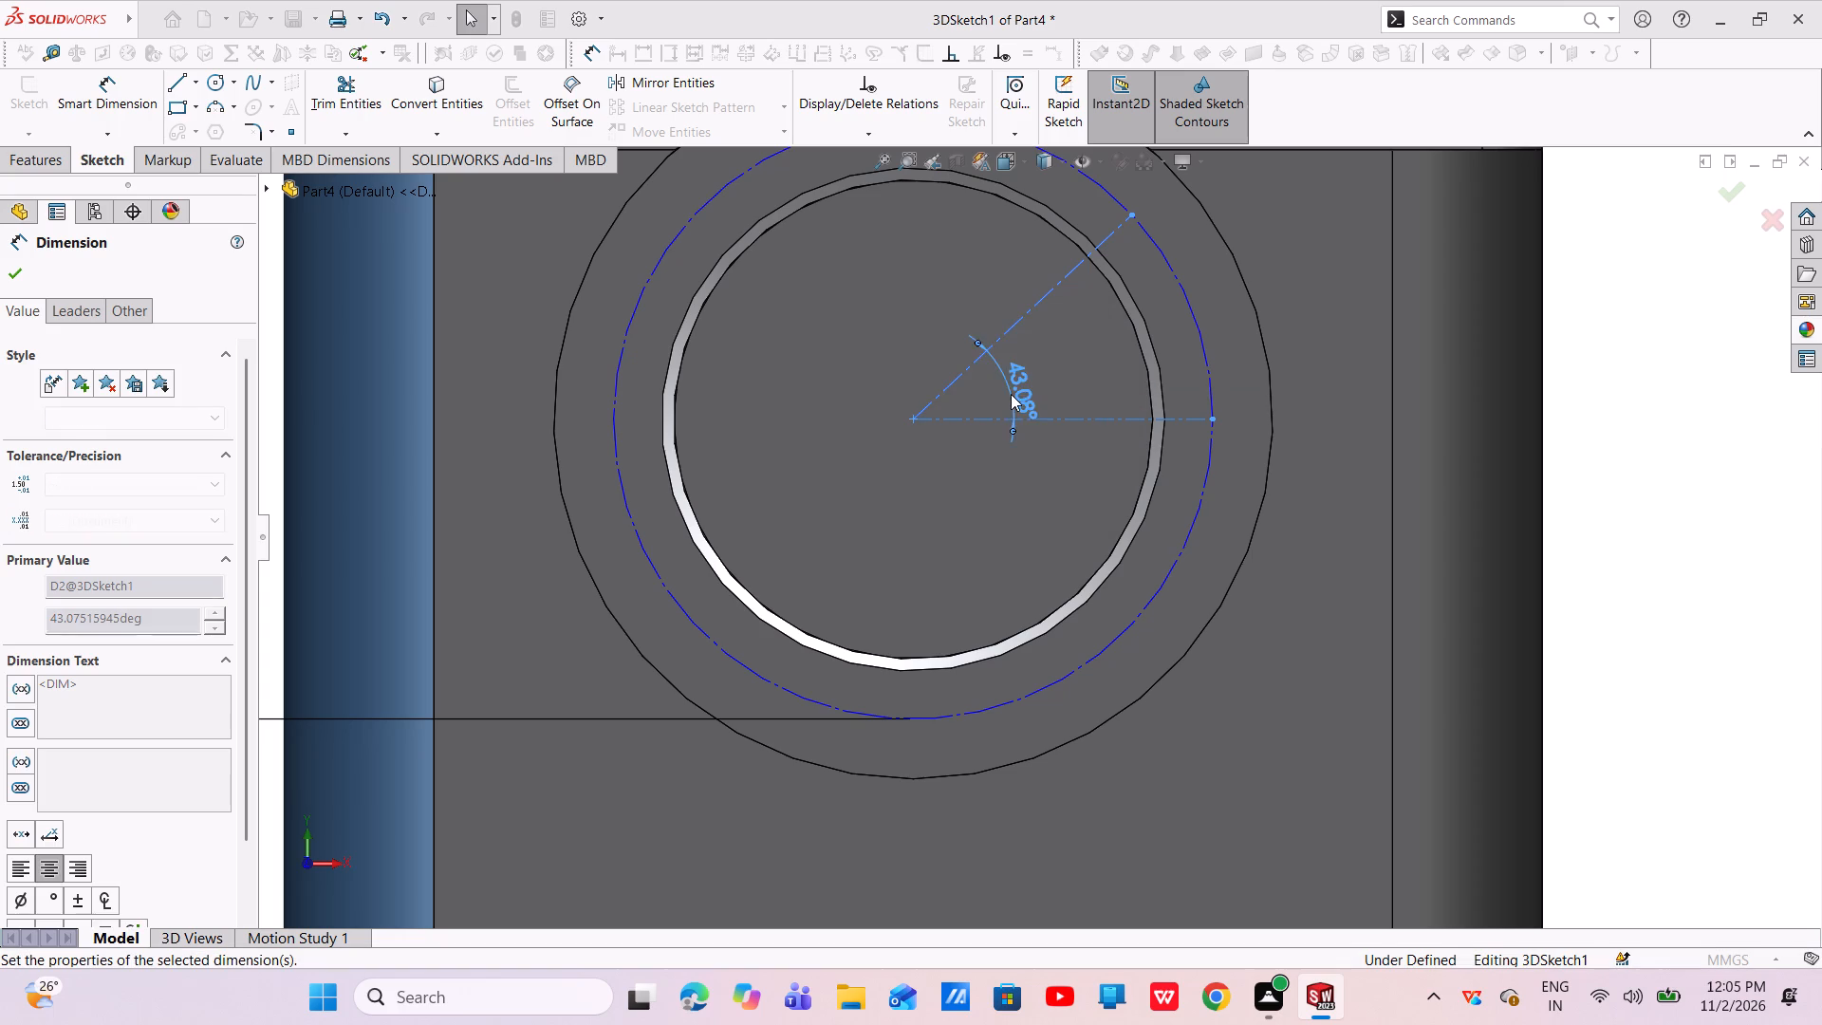
key("Escape")
key("Escape")
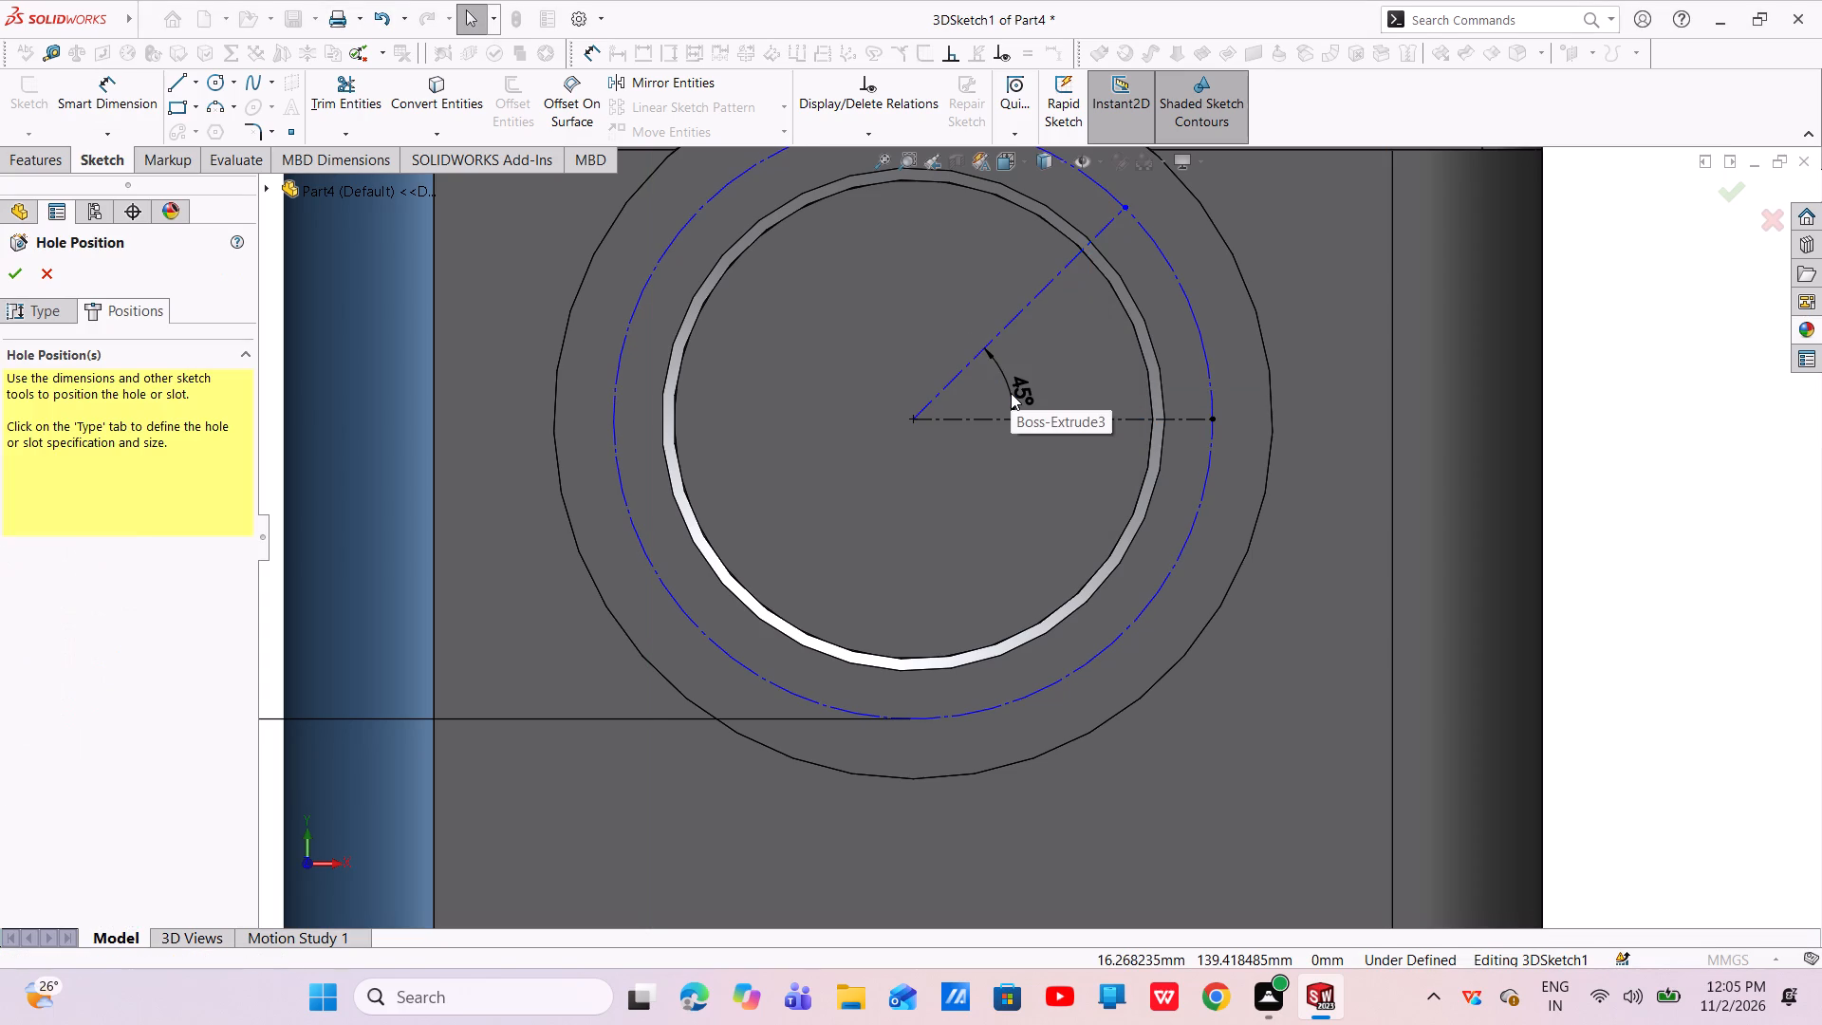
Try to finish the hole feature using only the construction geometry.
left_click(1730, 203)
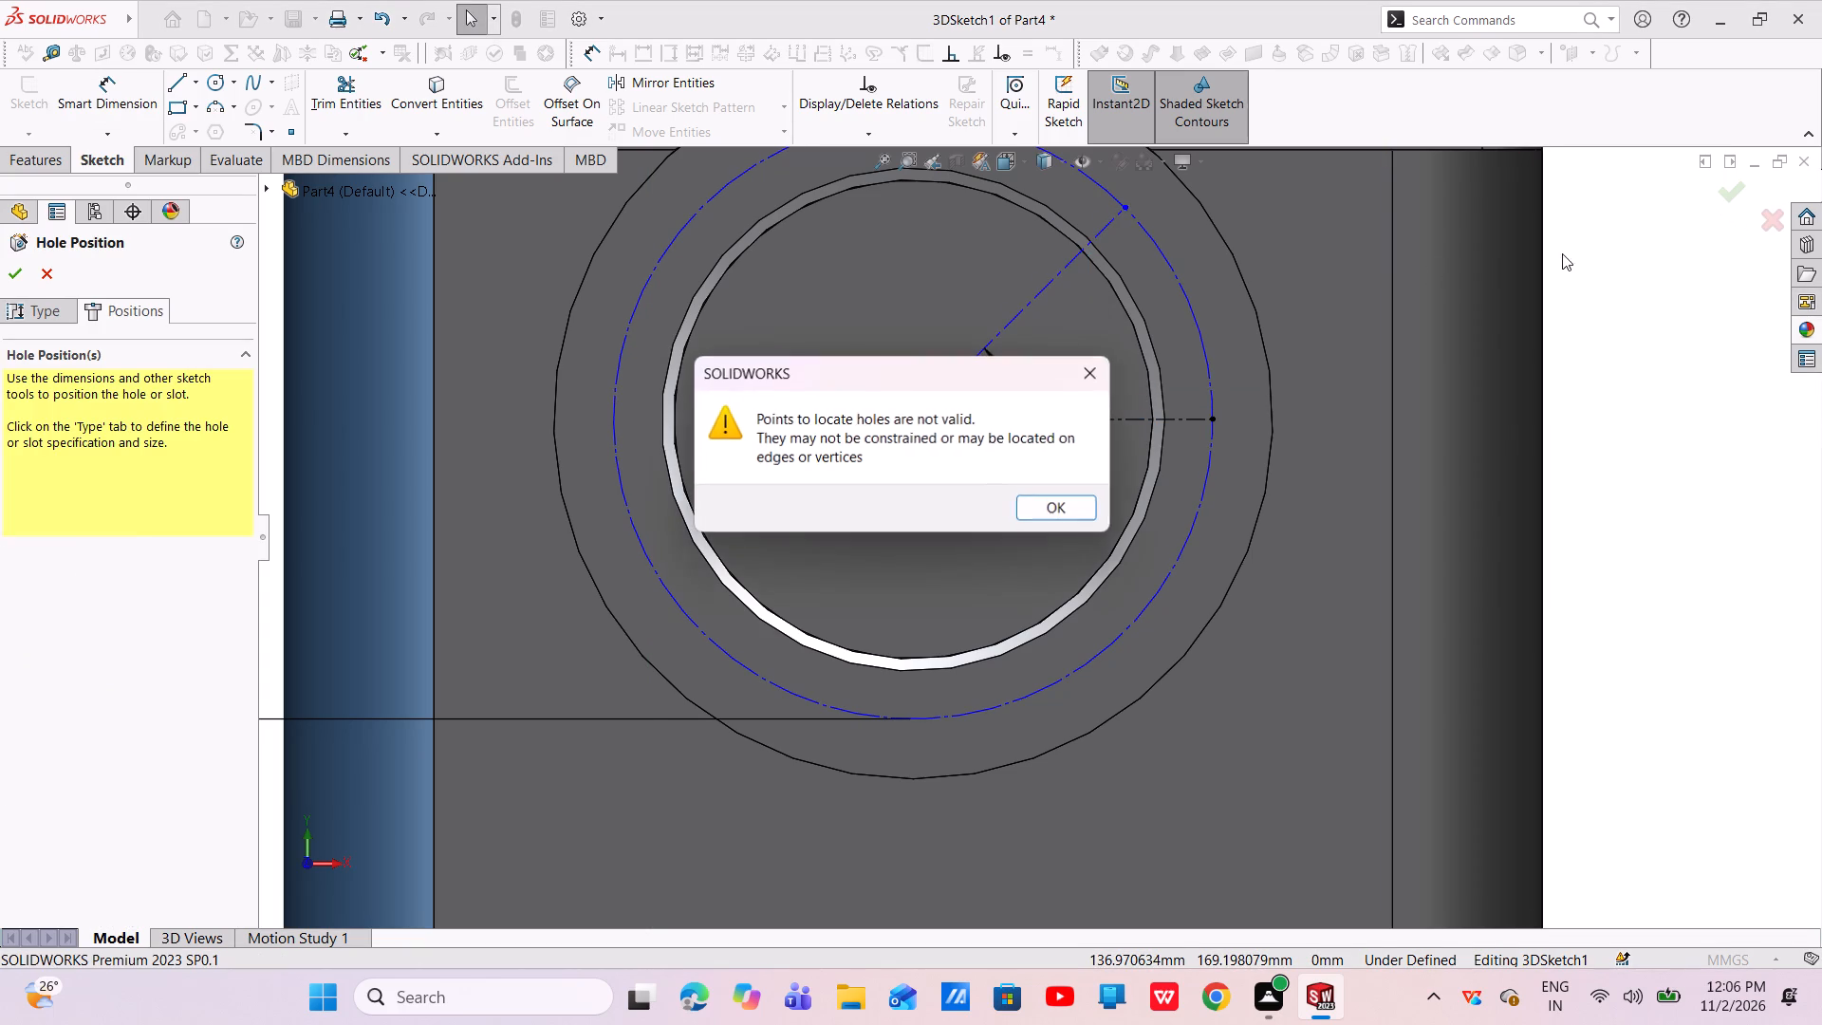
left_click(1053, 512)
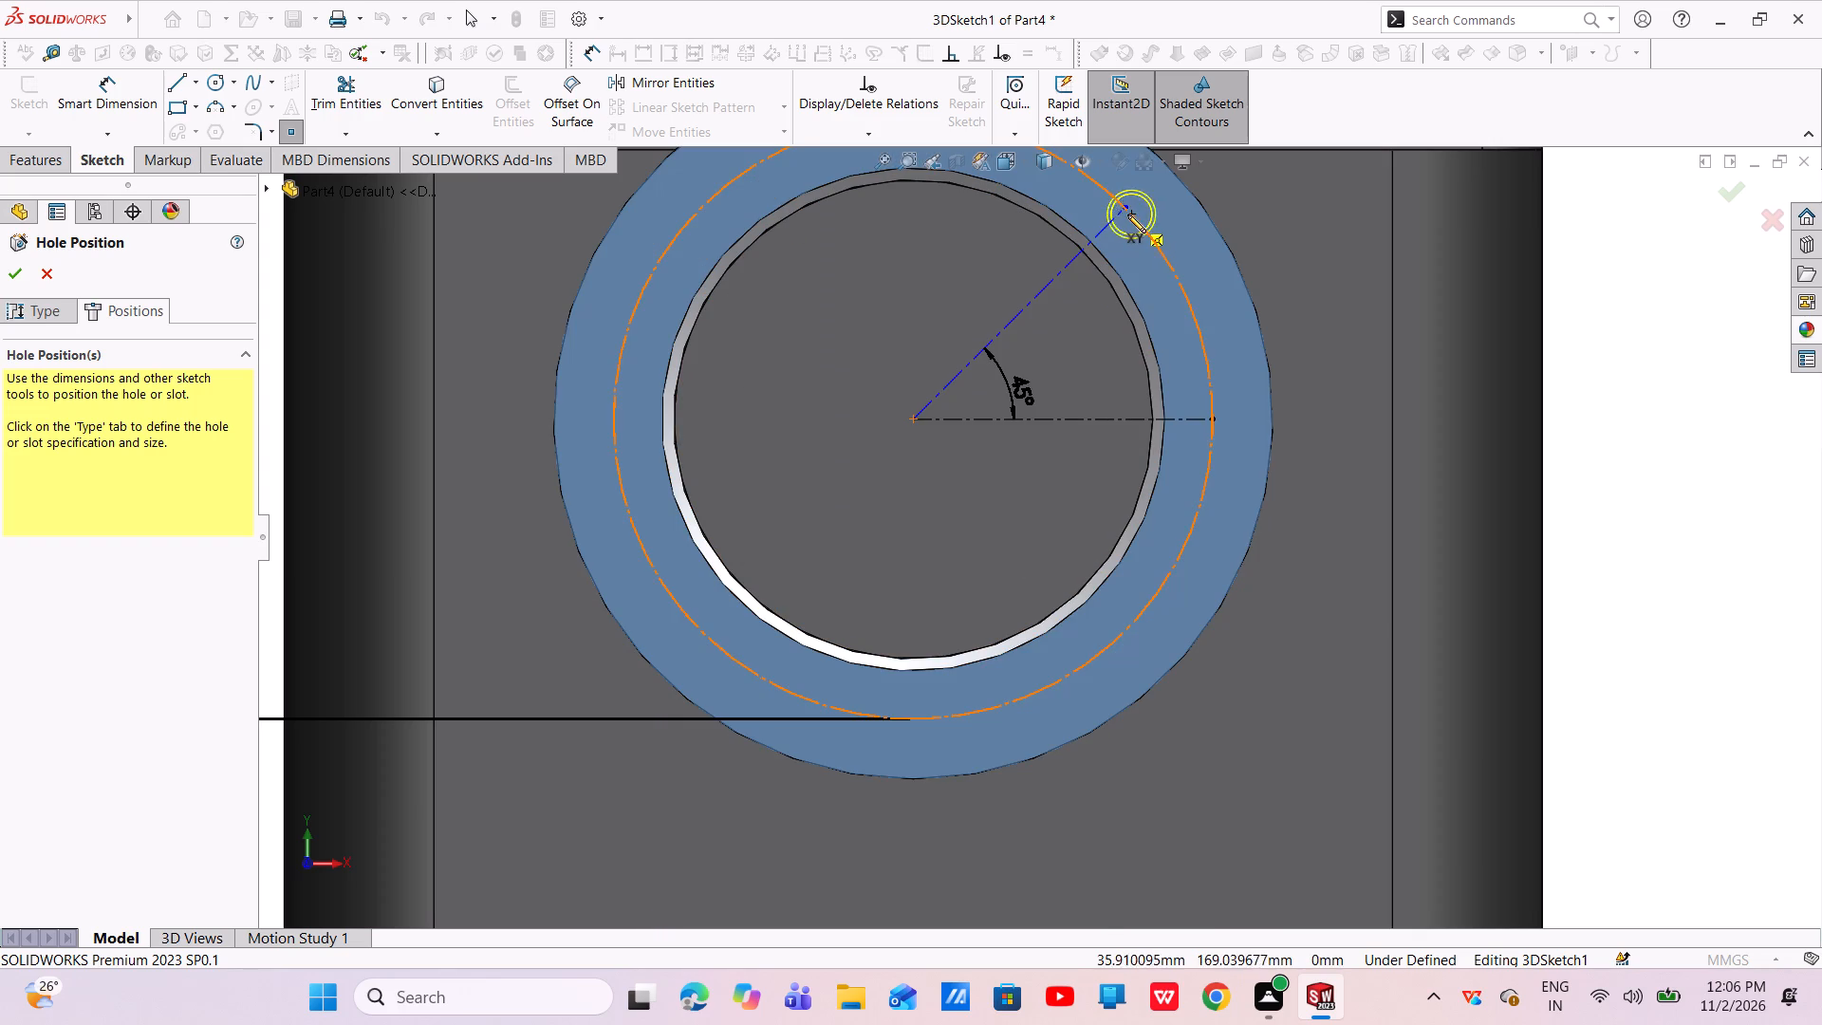
Place a hole position point where the 45° centerline meets the 100 mm construction circle on the boss face.
left_click(1125, 211)
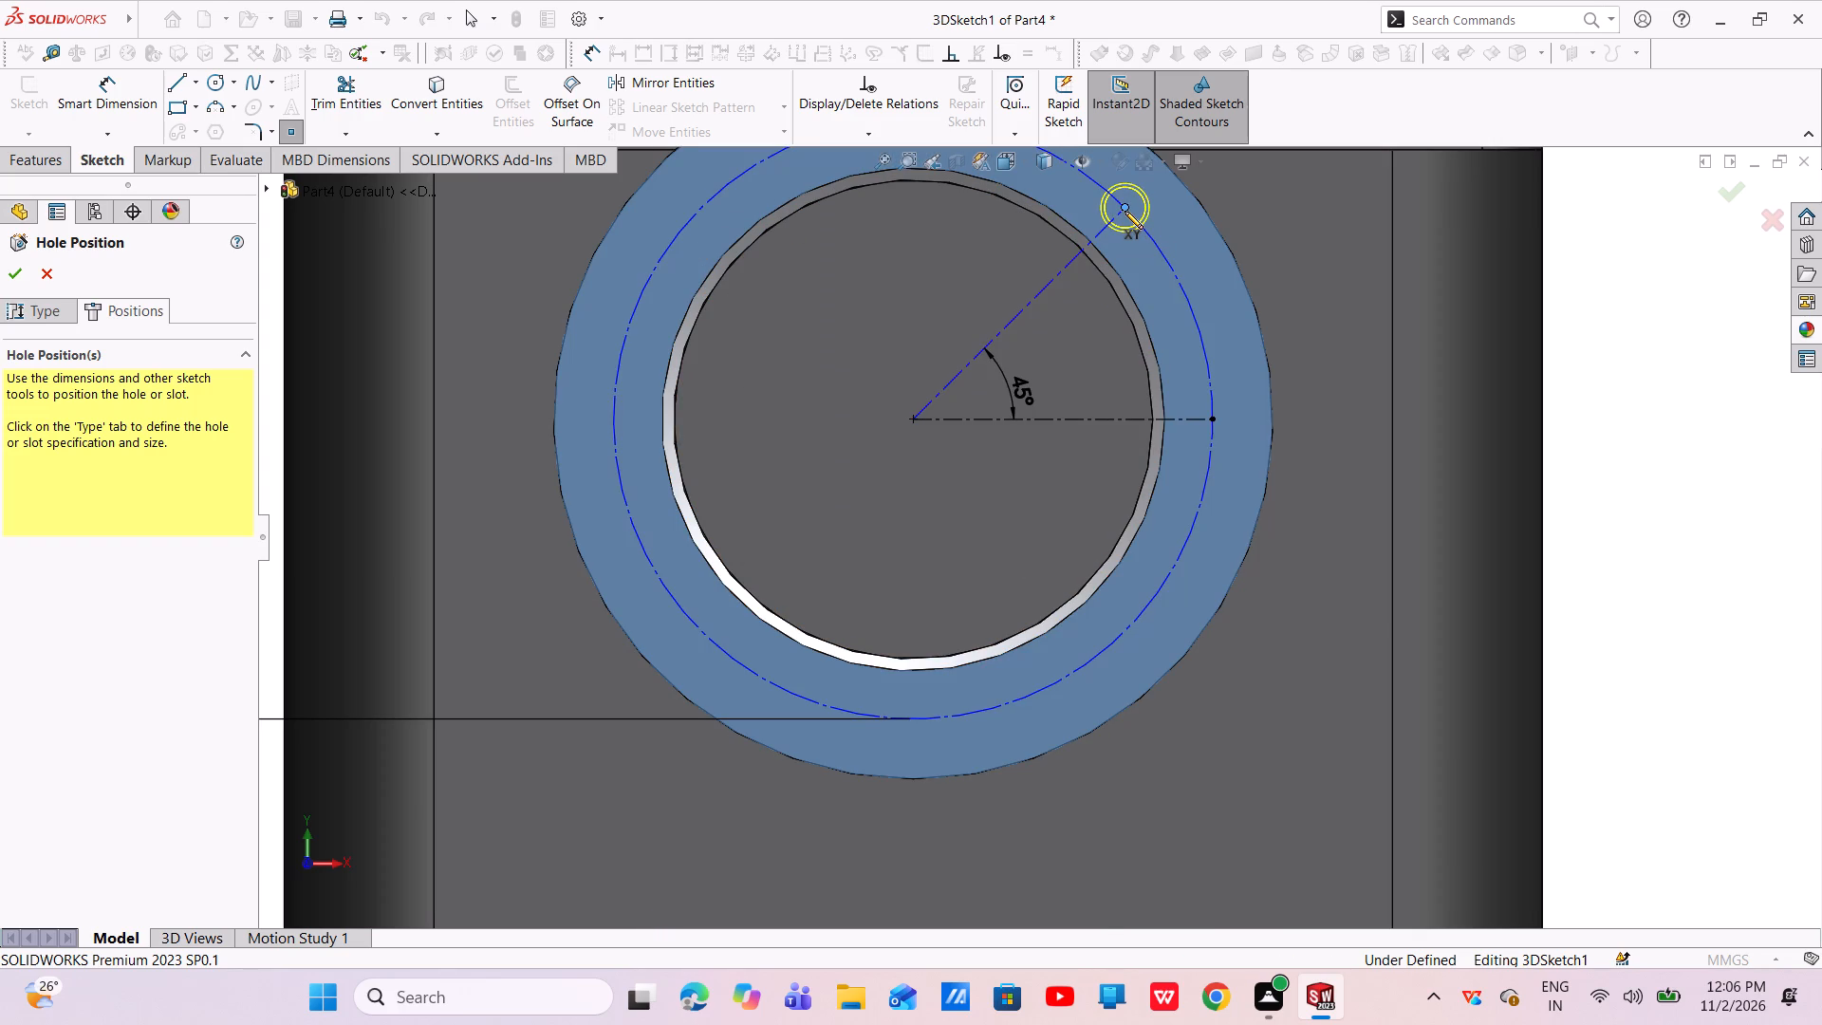
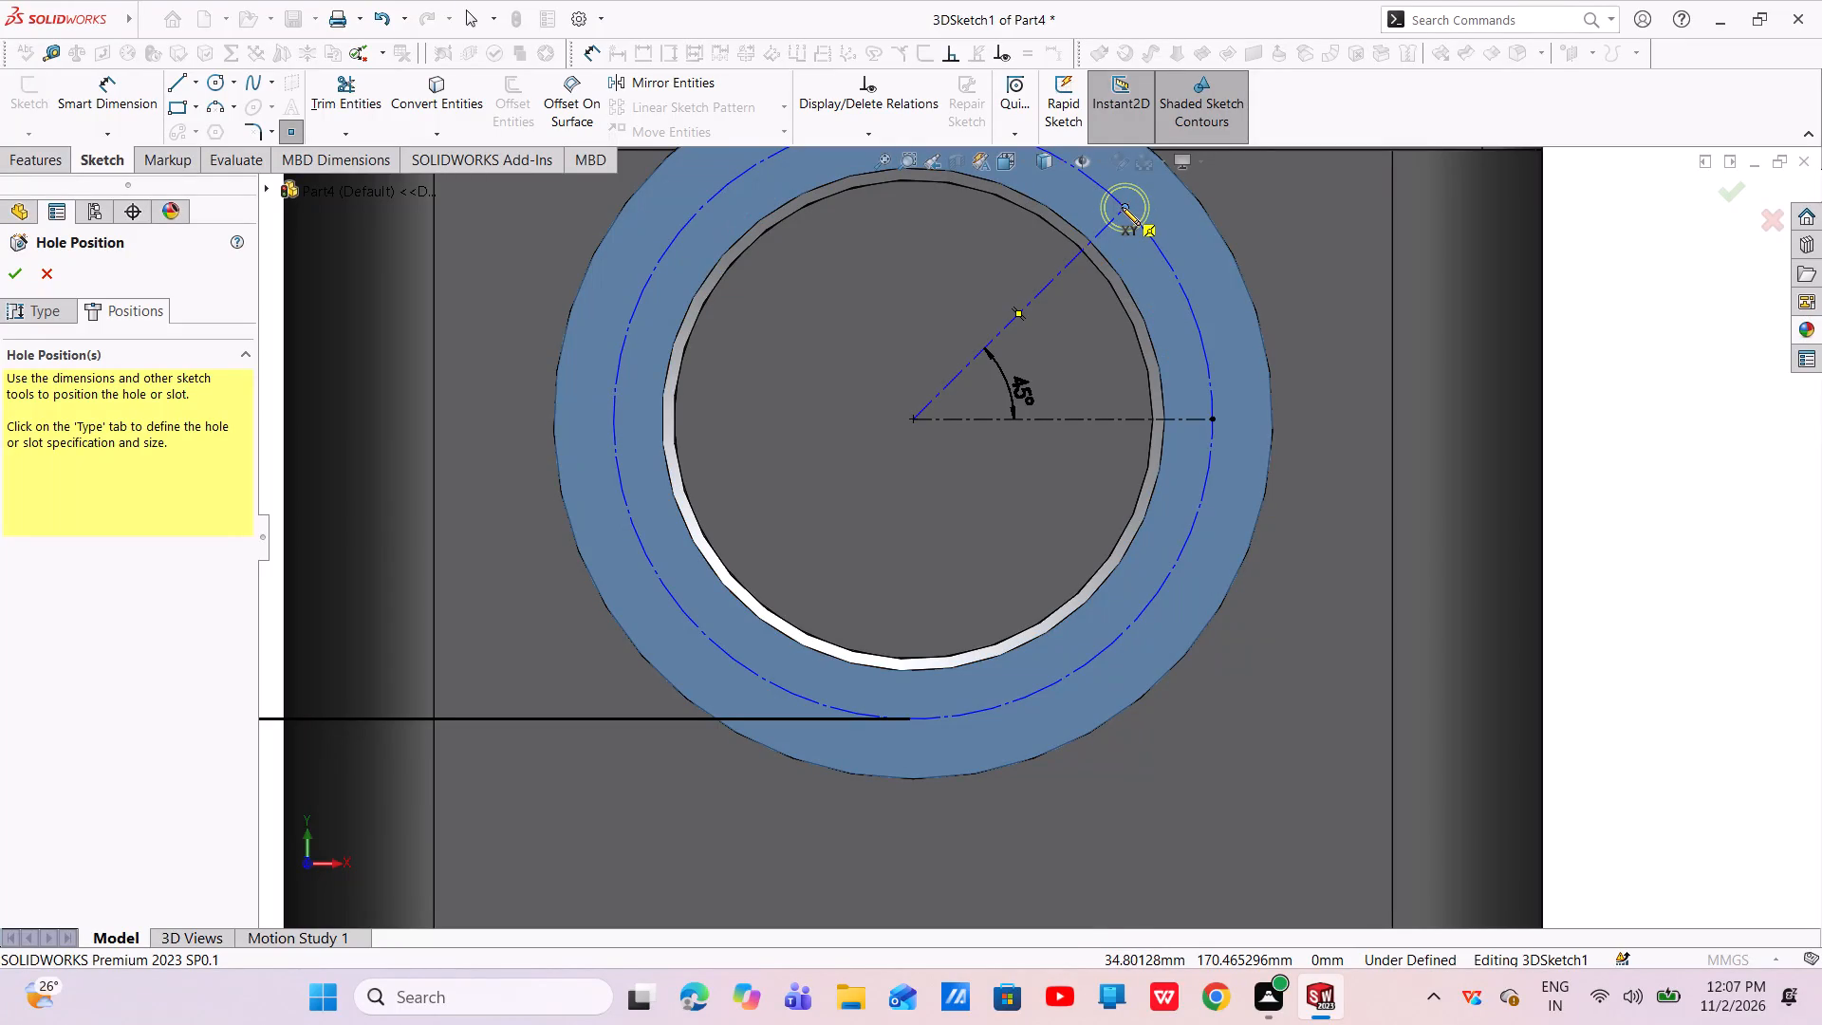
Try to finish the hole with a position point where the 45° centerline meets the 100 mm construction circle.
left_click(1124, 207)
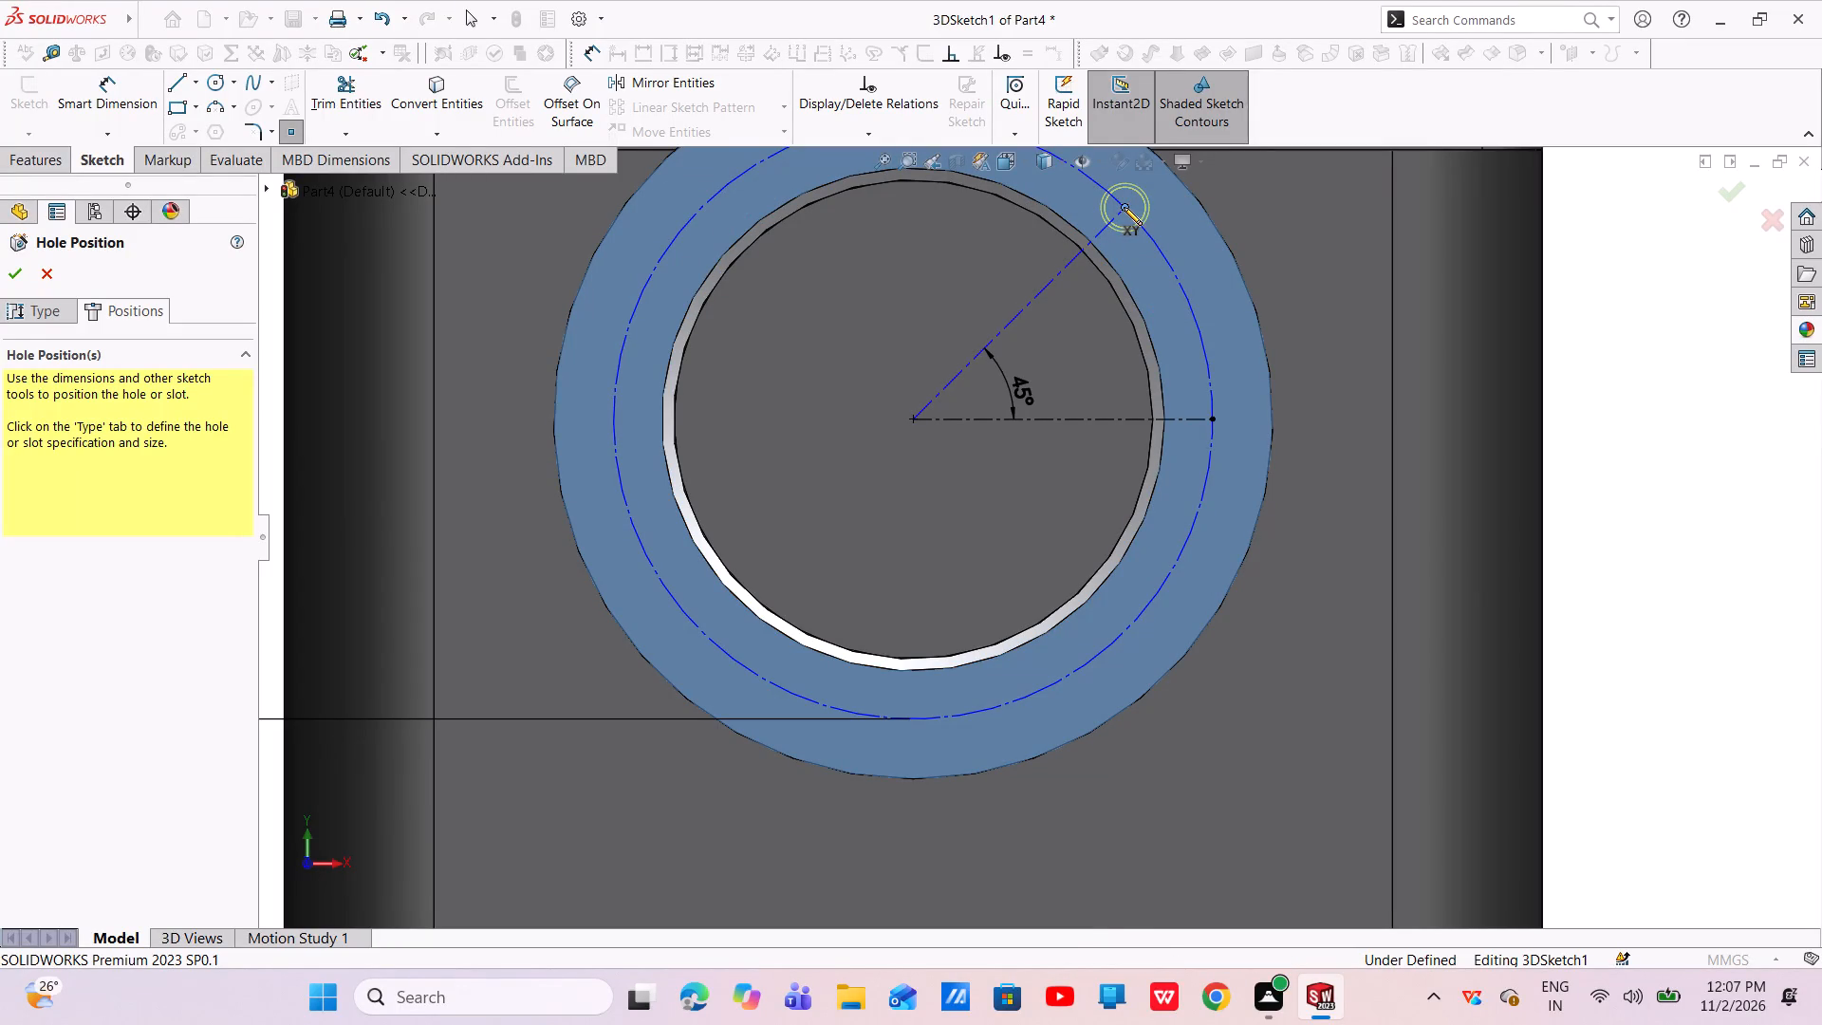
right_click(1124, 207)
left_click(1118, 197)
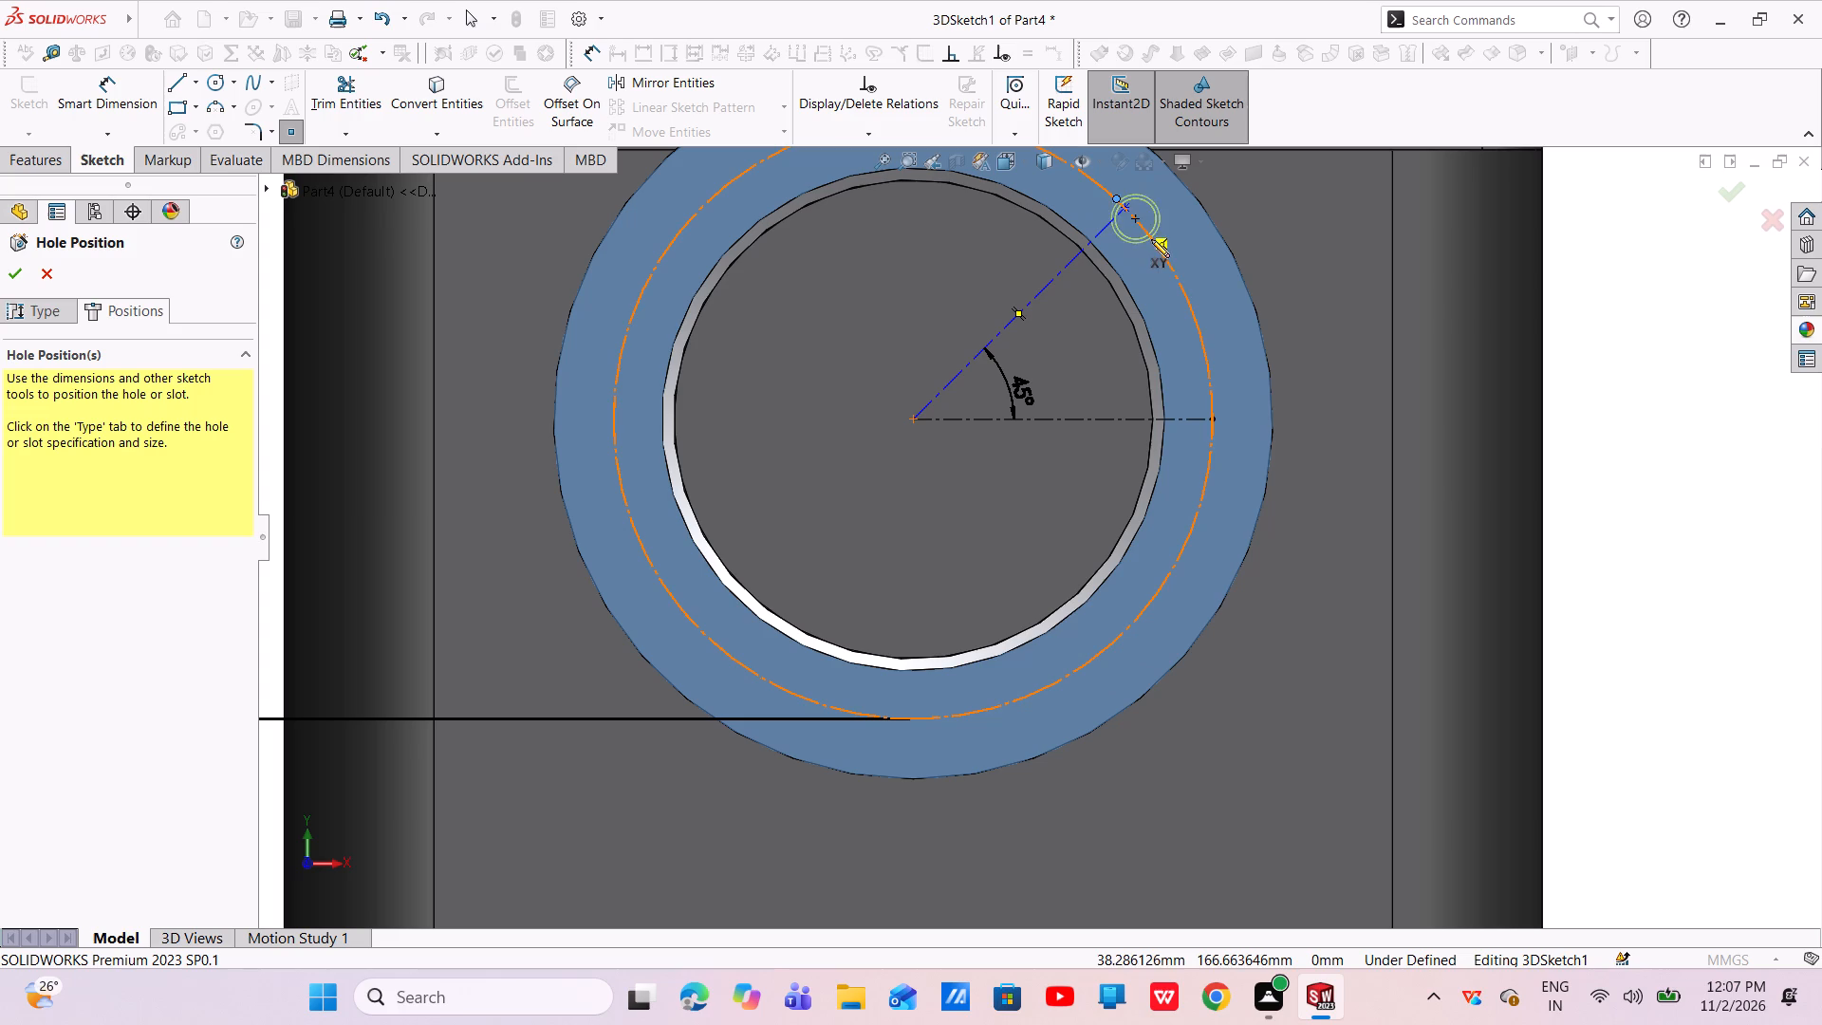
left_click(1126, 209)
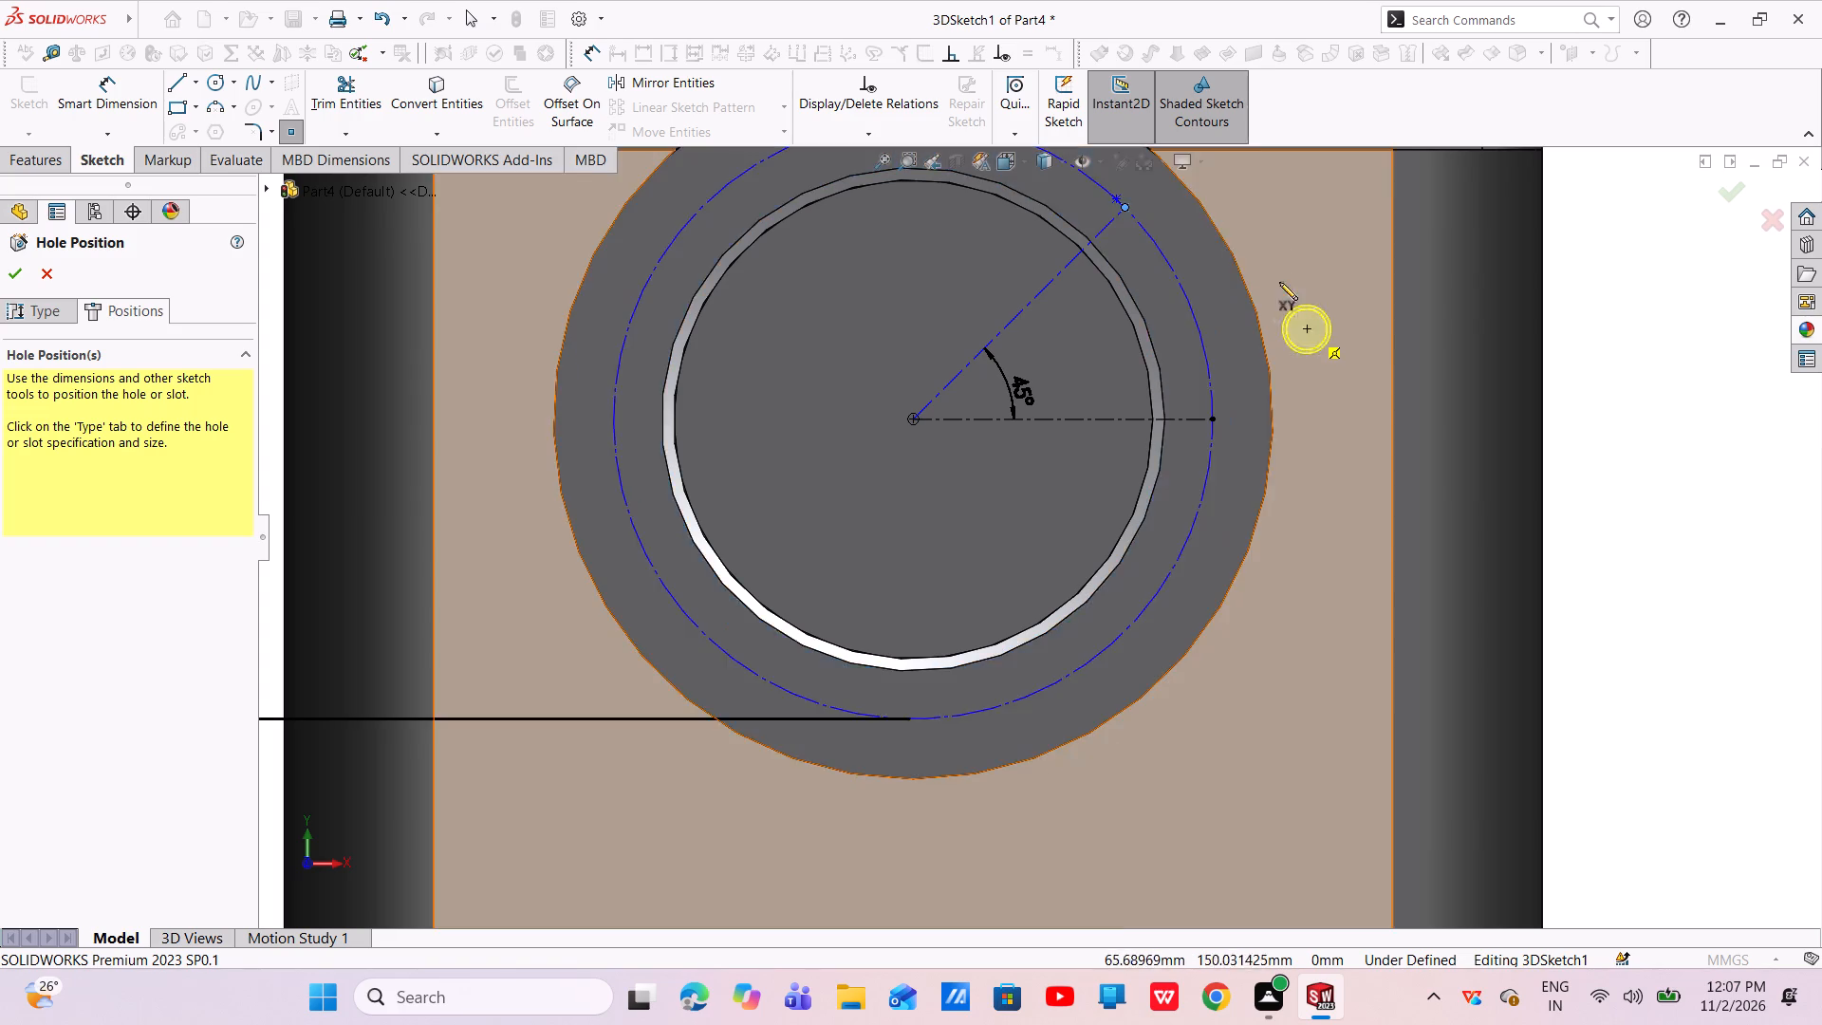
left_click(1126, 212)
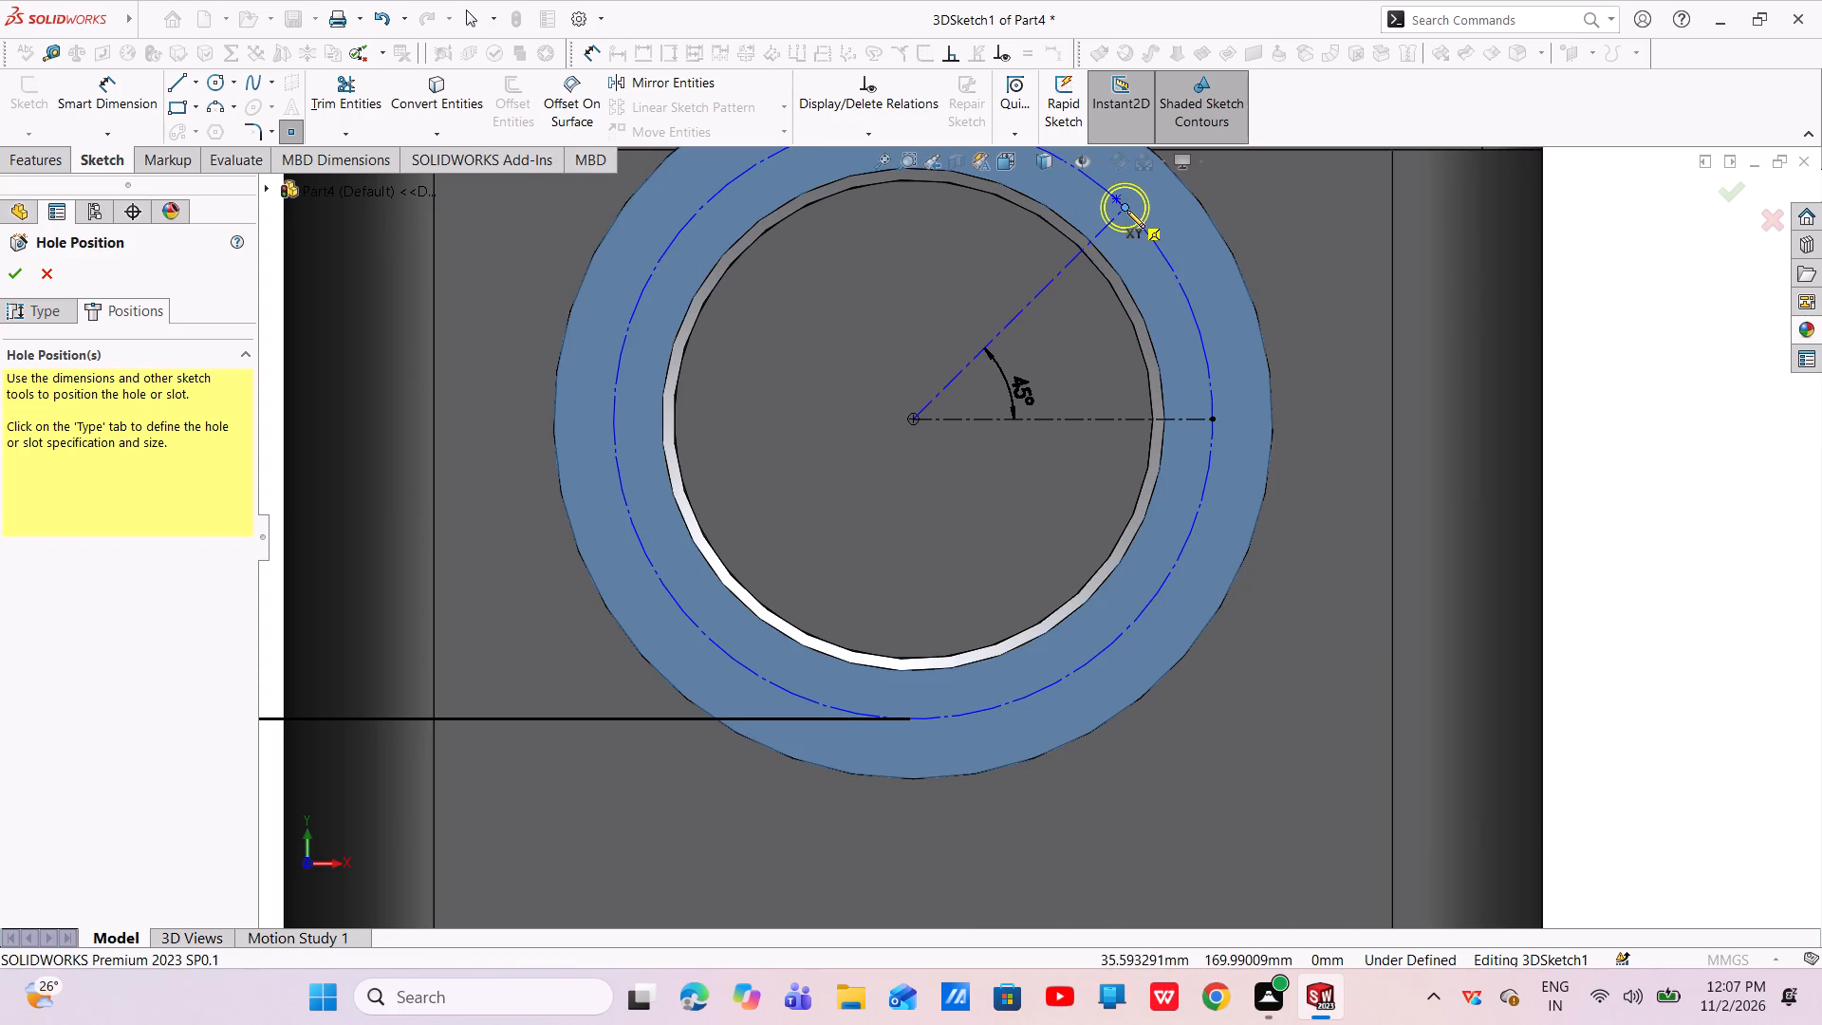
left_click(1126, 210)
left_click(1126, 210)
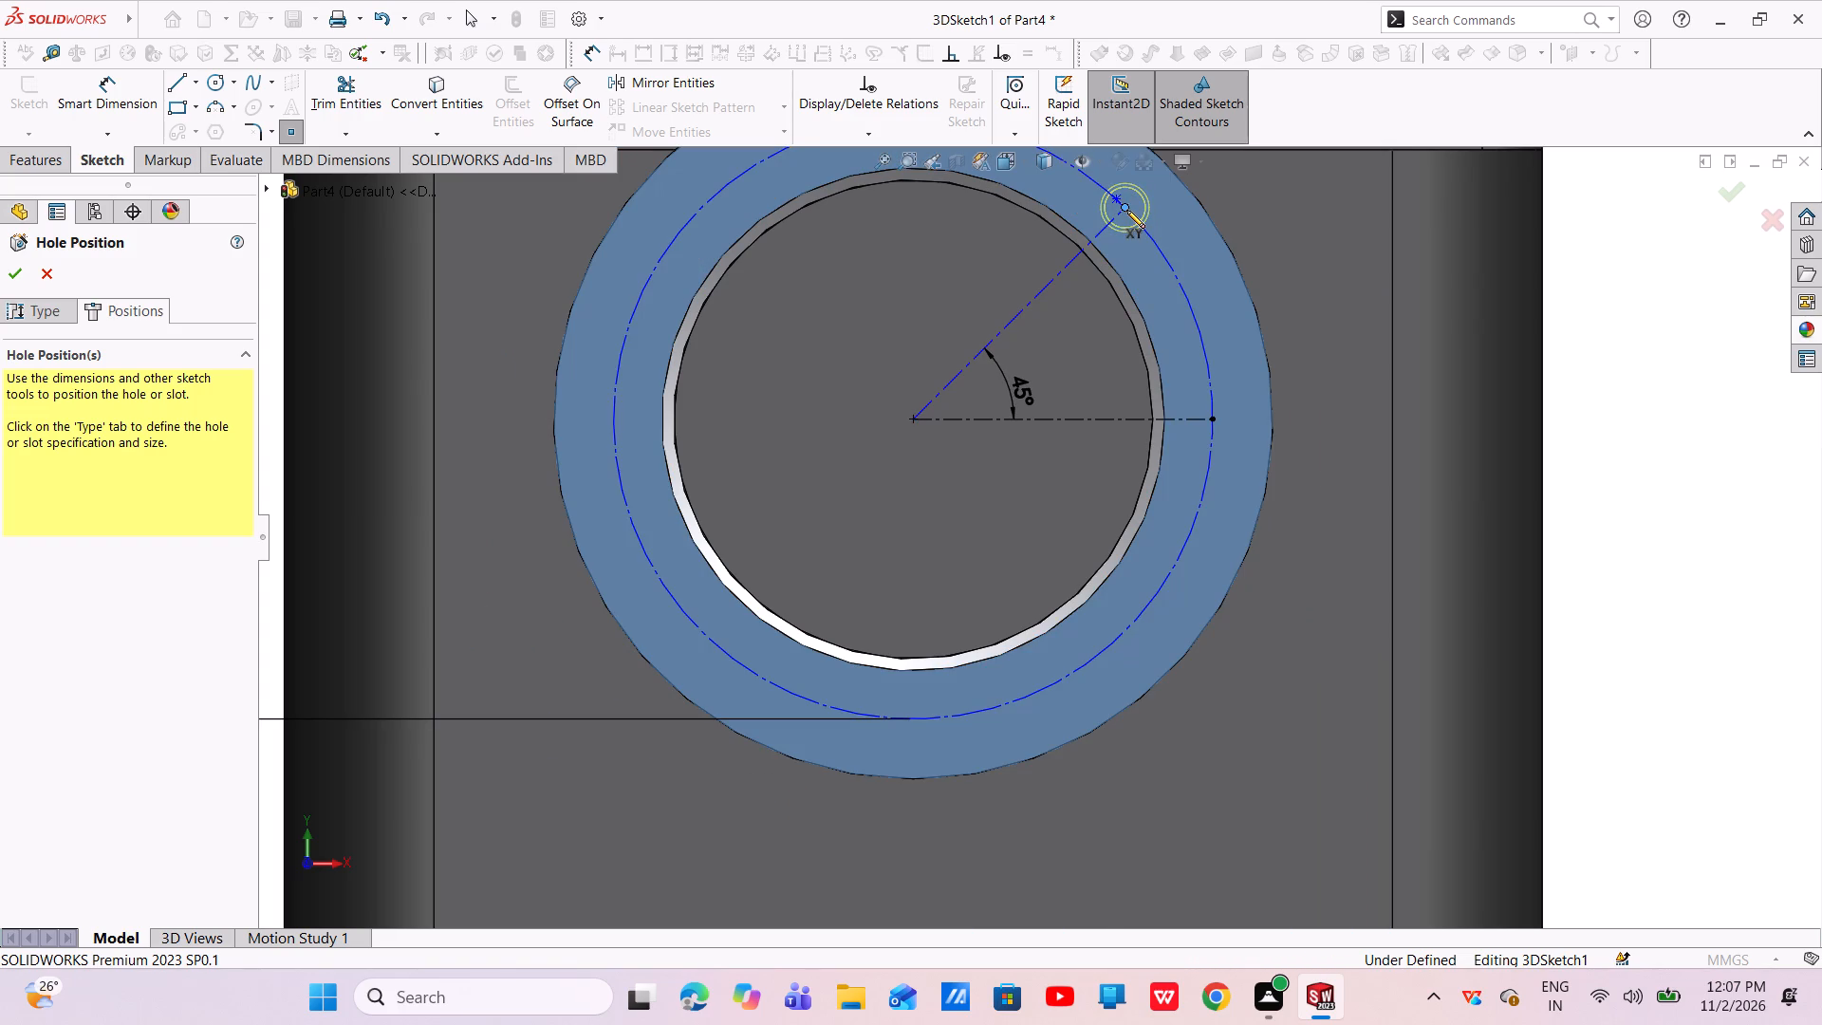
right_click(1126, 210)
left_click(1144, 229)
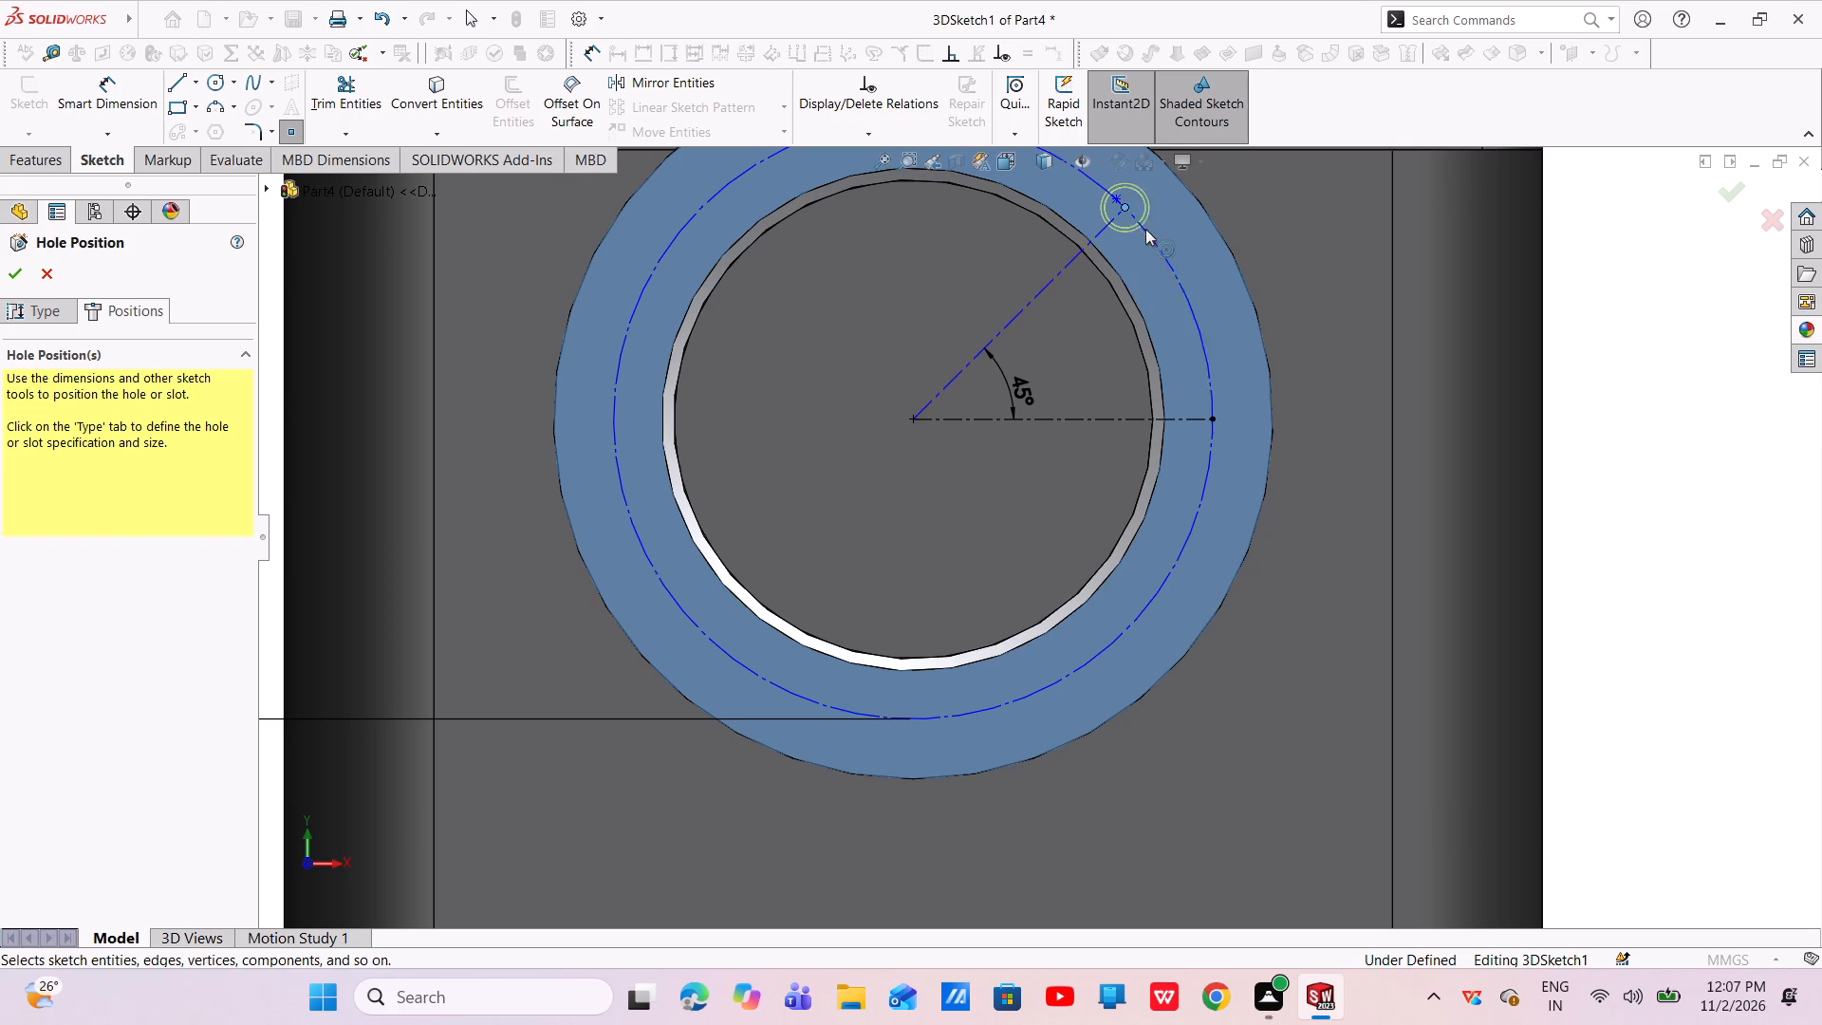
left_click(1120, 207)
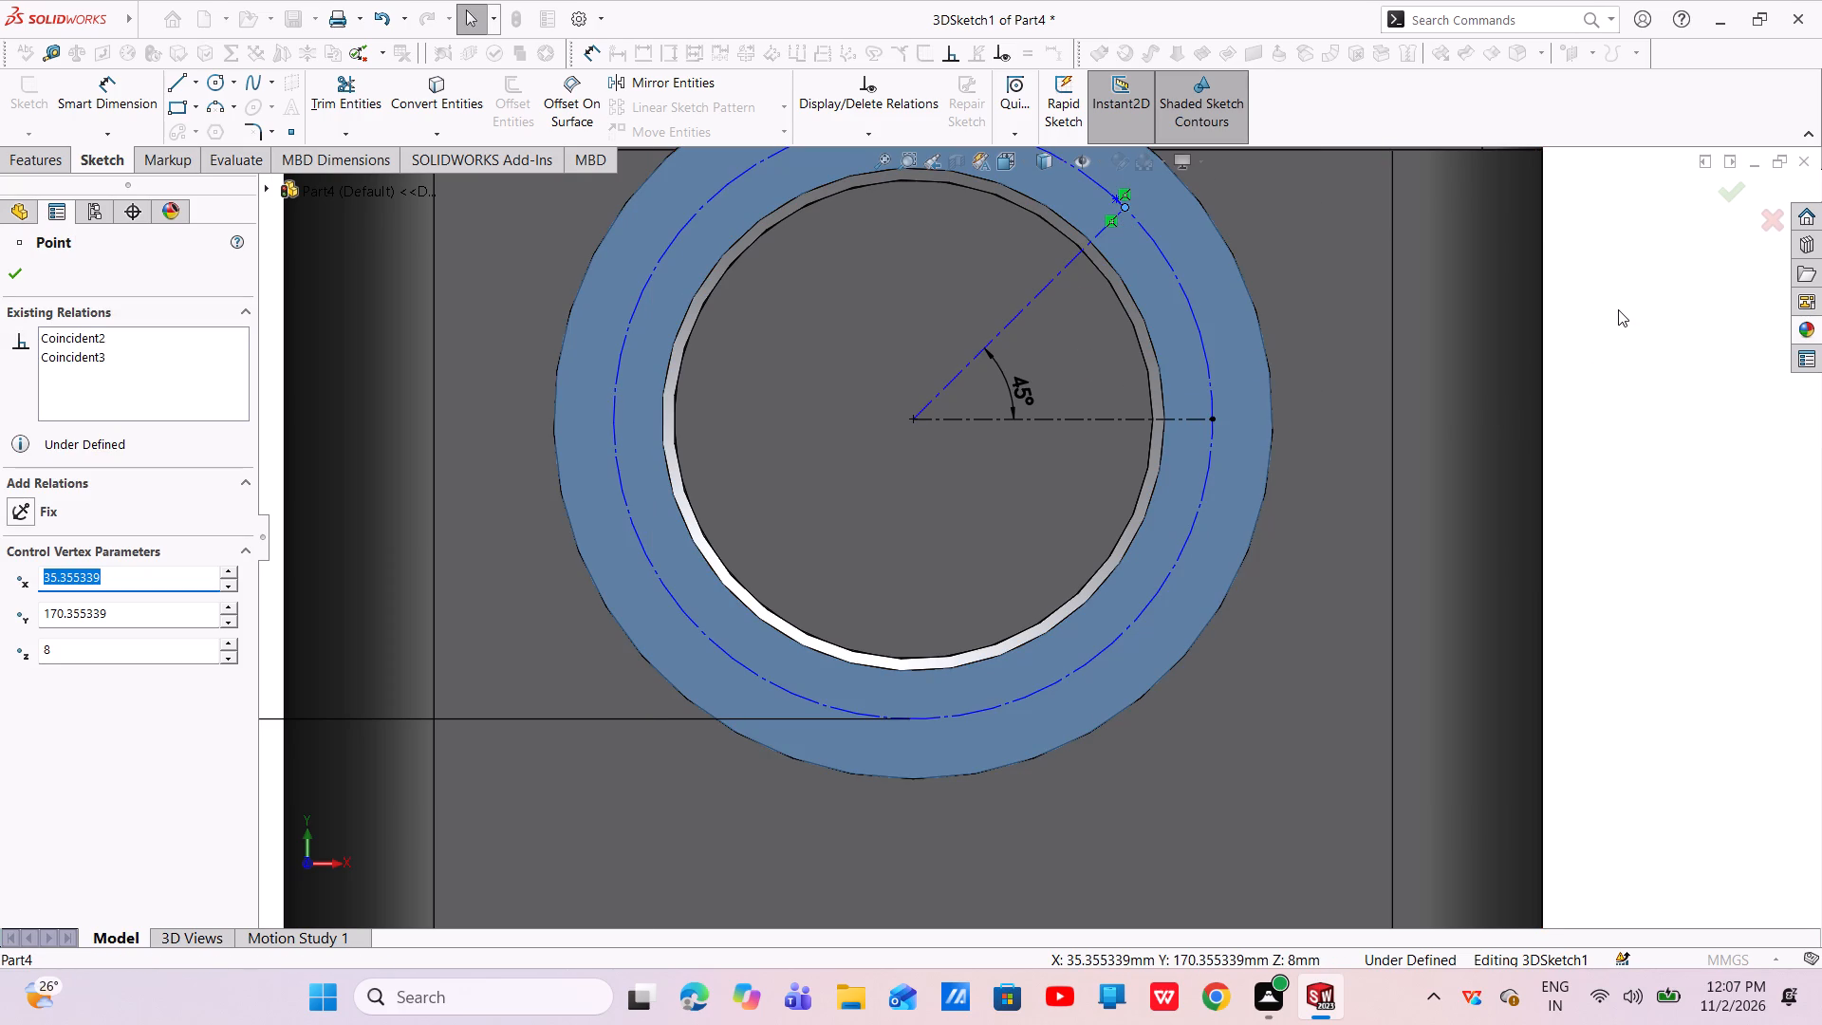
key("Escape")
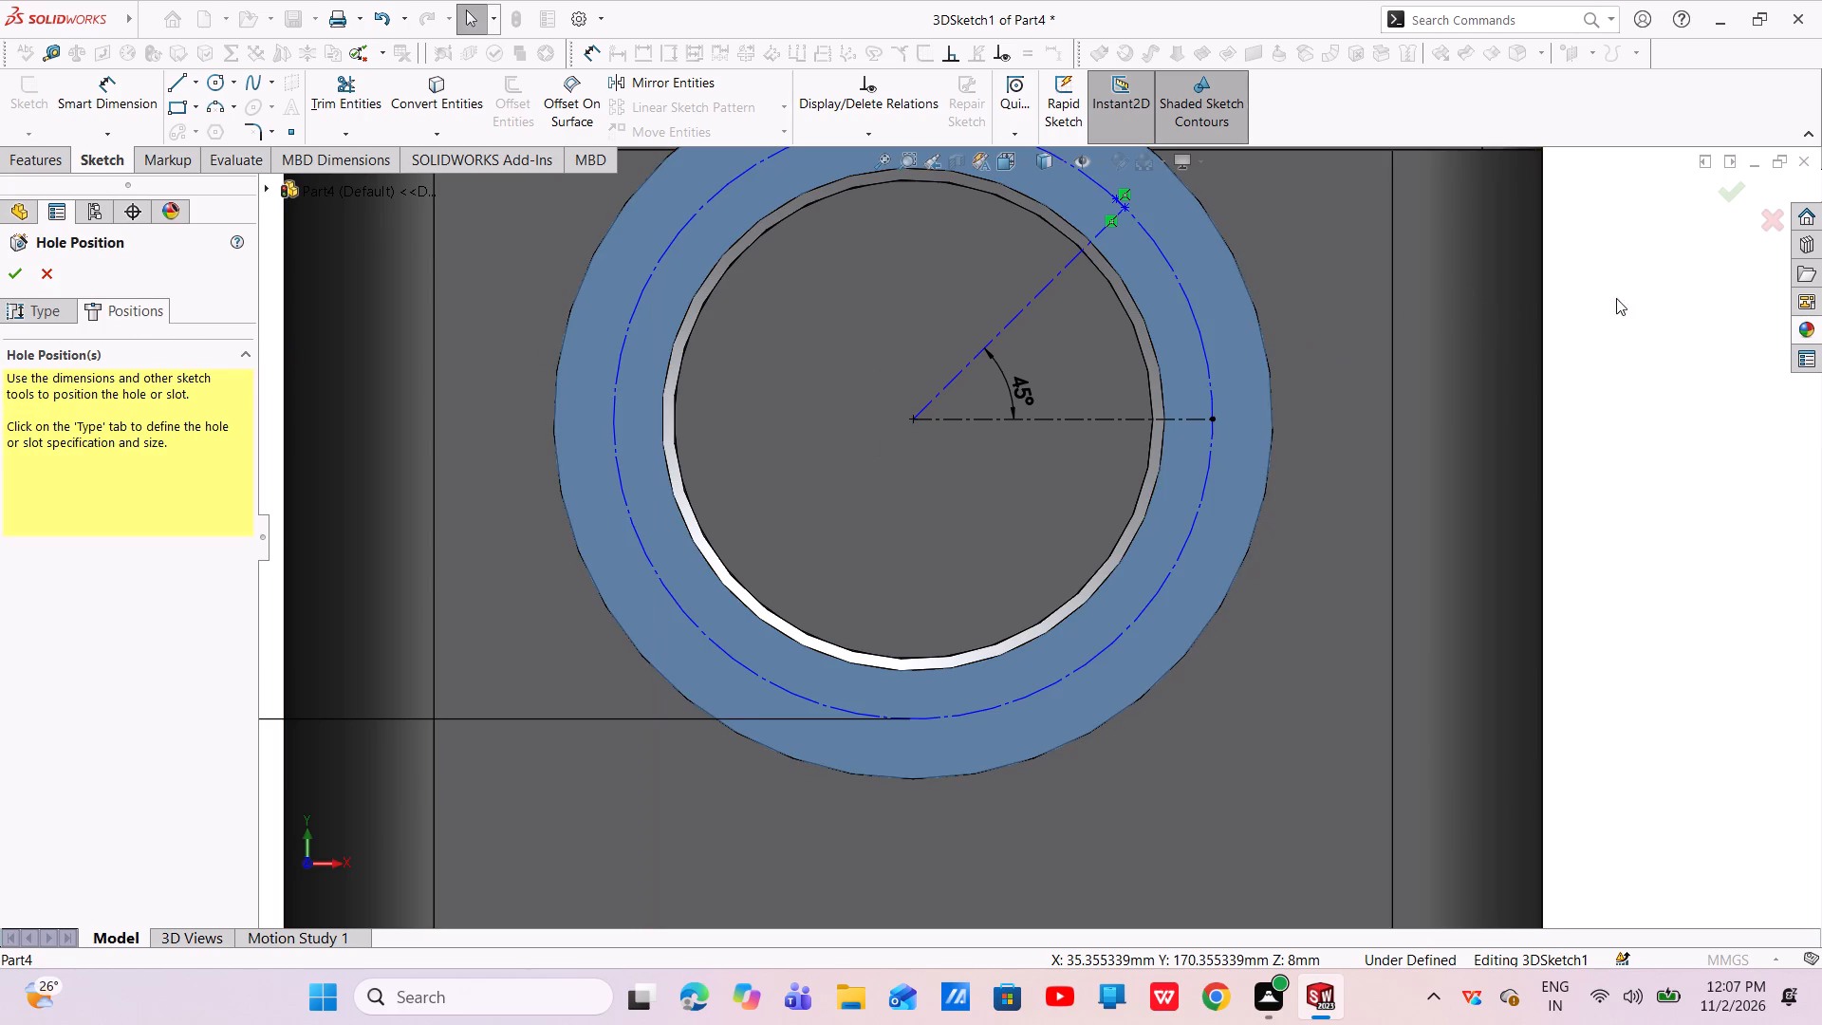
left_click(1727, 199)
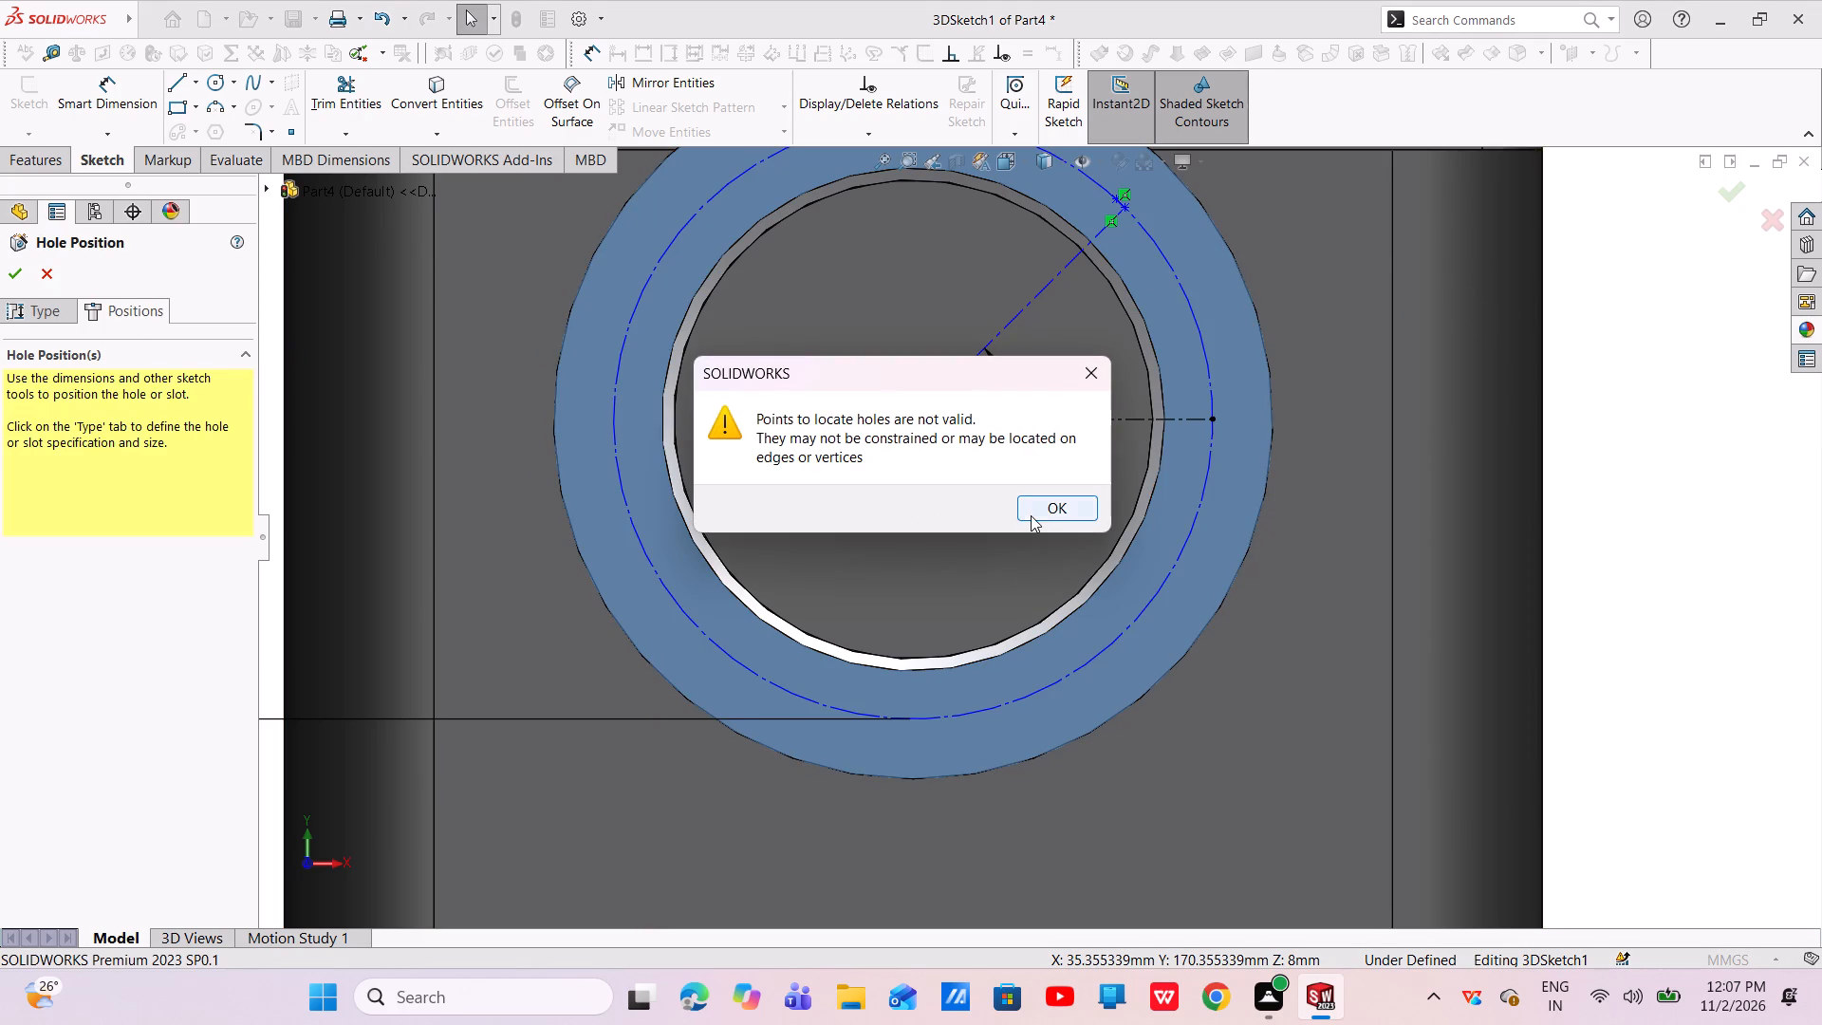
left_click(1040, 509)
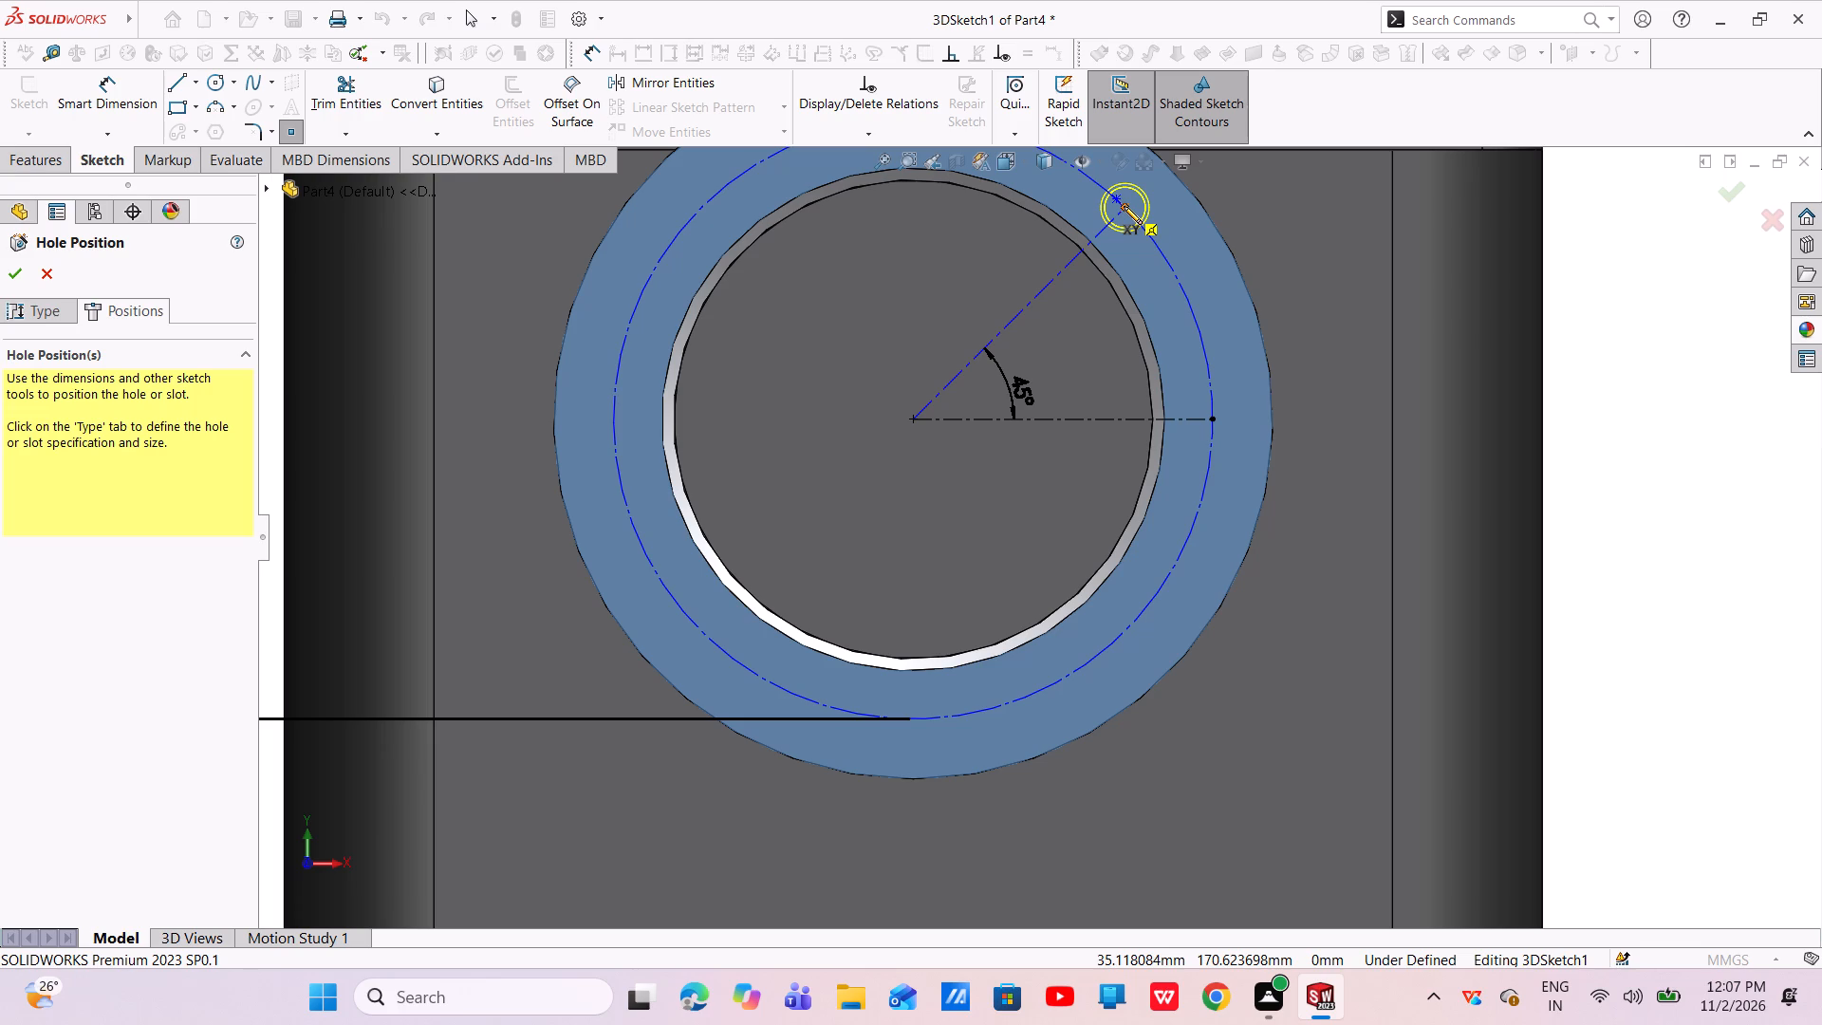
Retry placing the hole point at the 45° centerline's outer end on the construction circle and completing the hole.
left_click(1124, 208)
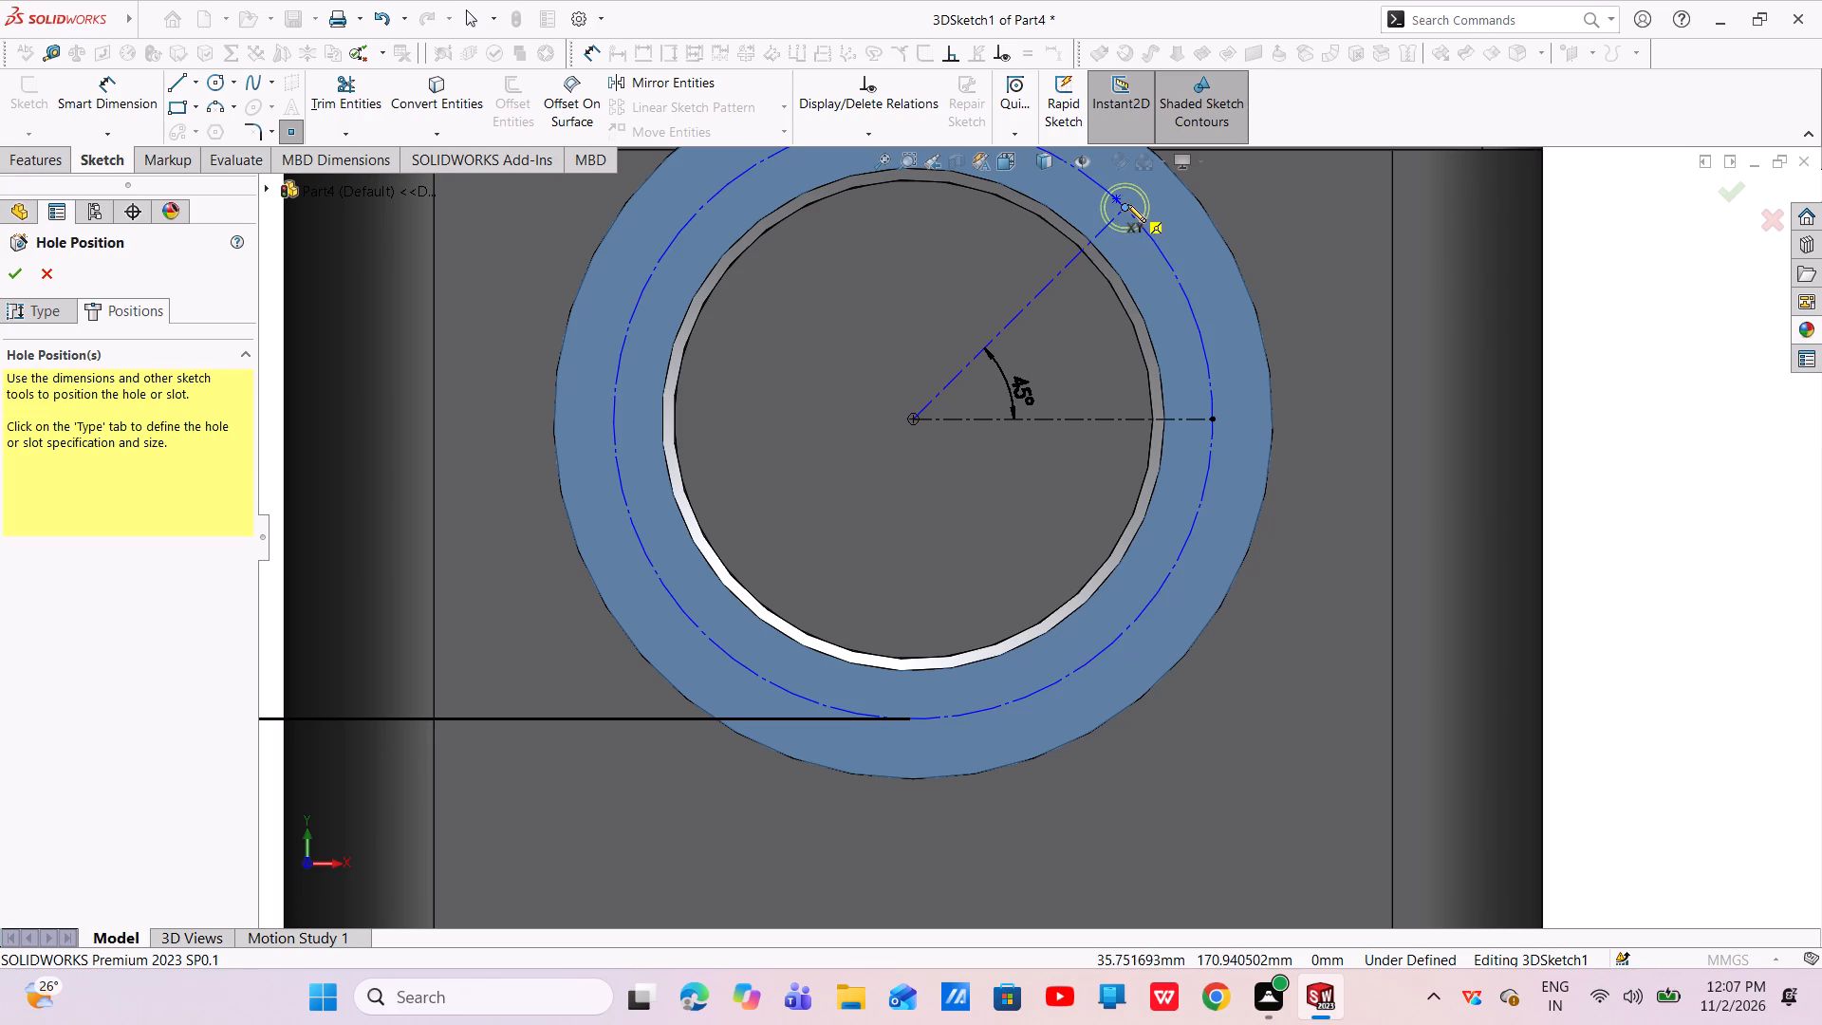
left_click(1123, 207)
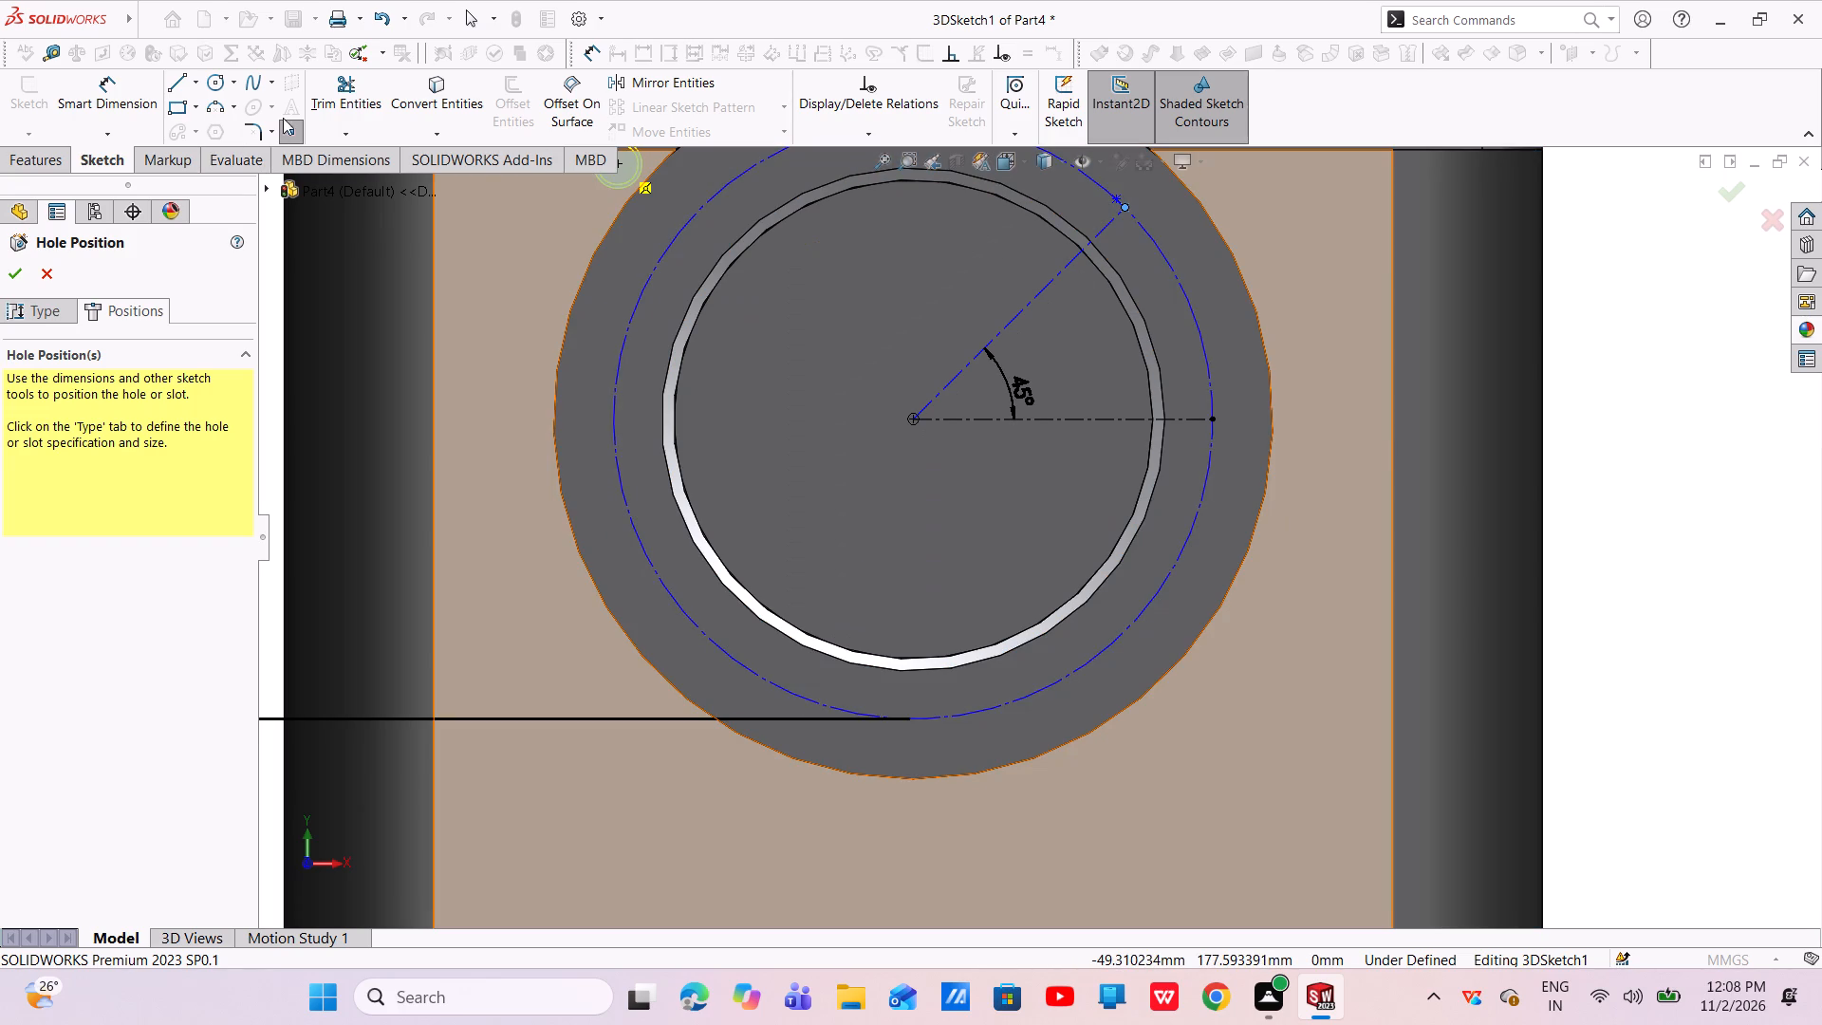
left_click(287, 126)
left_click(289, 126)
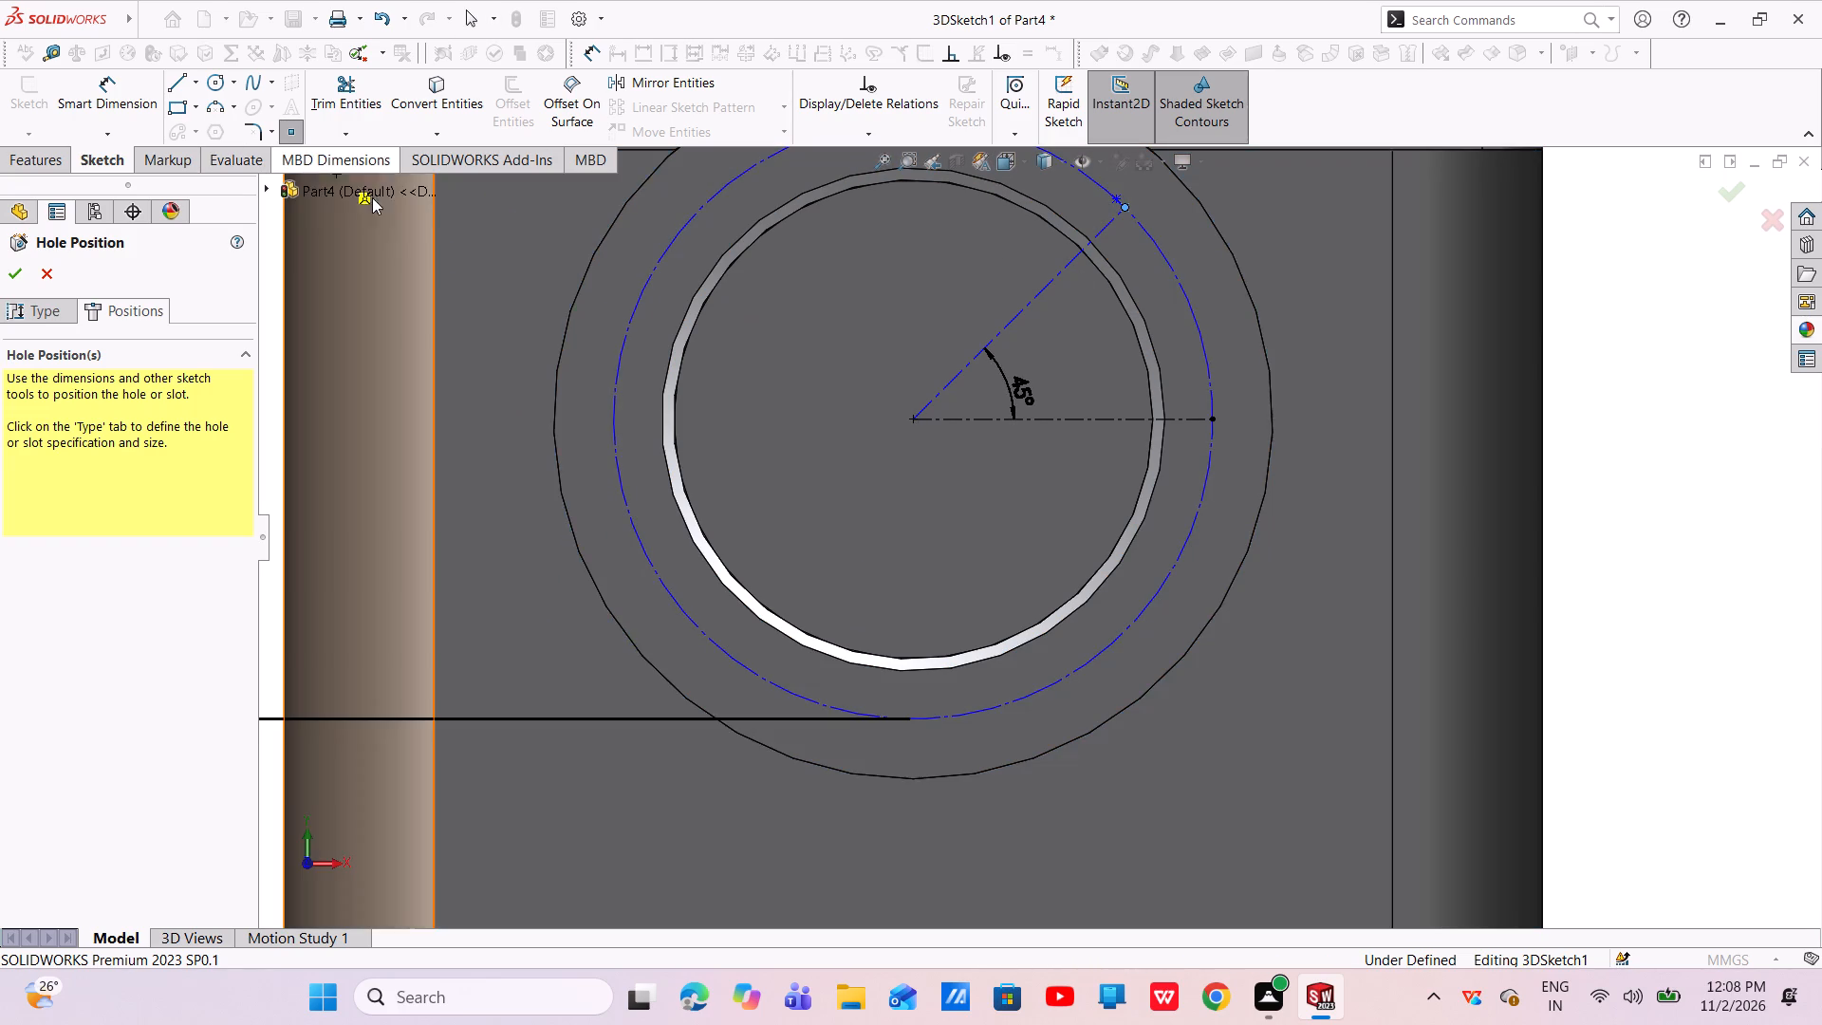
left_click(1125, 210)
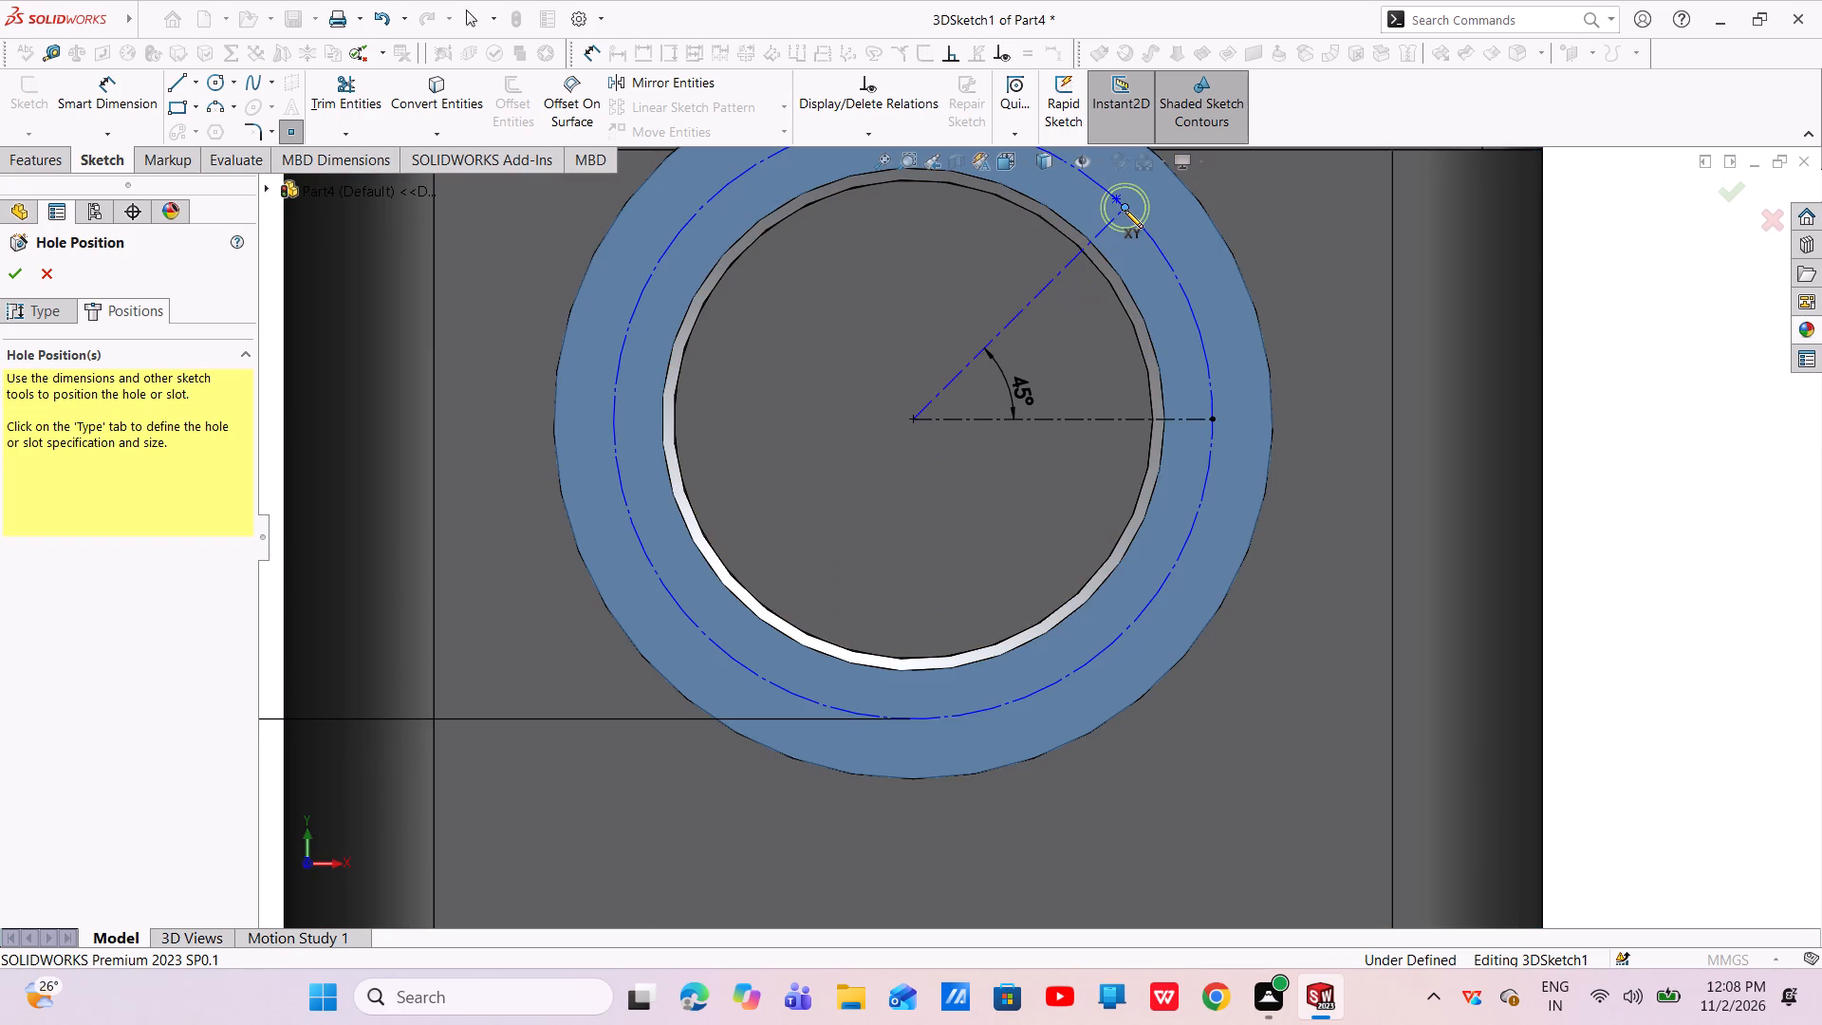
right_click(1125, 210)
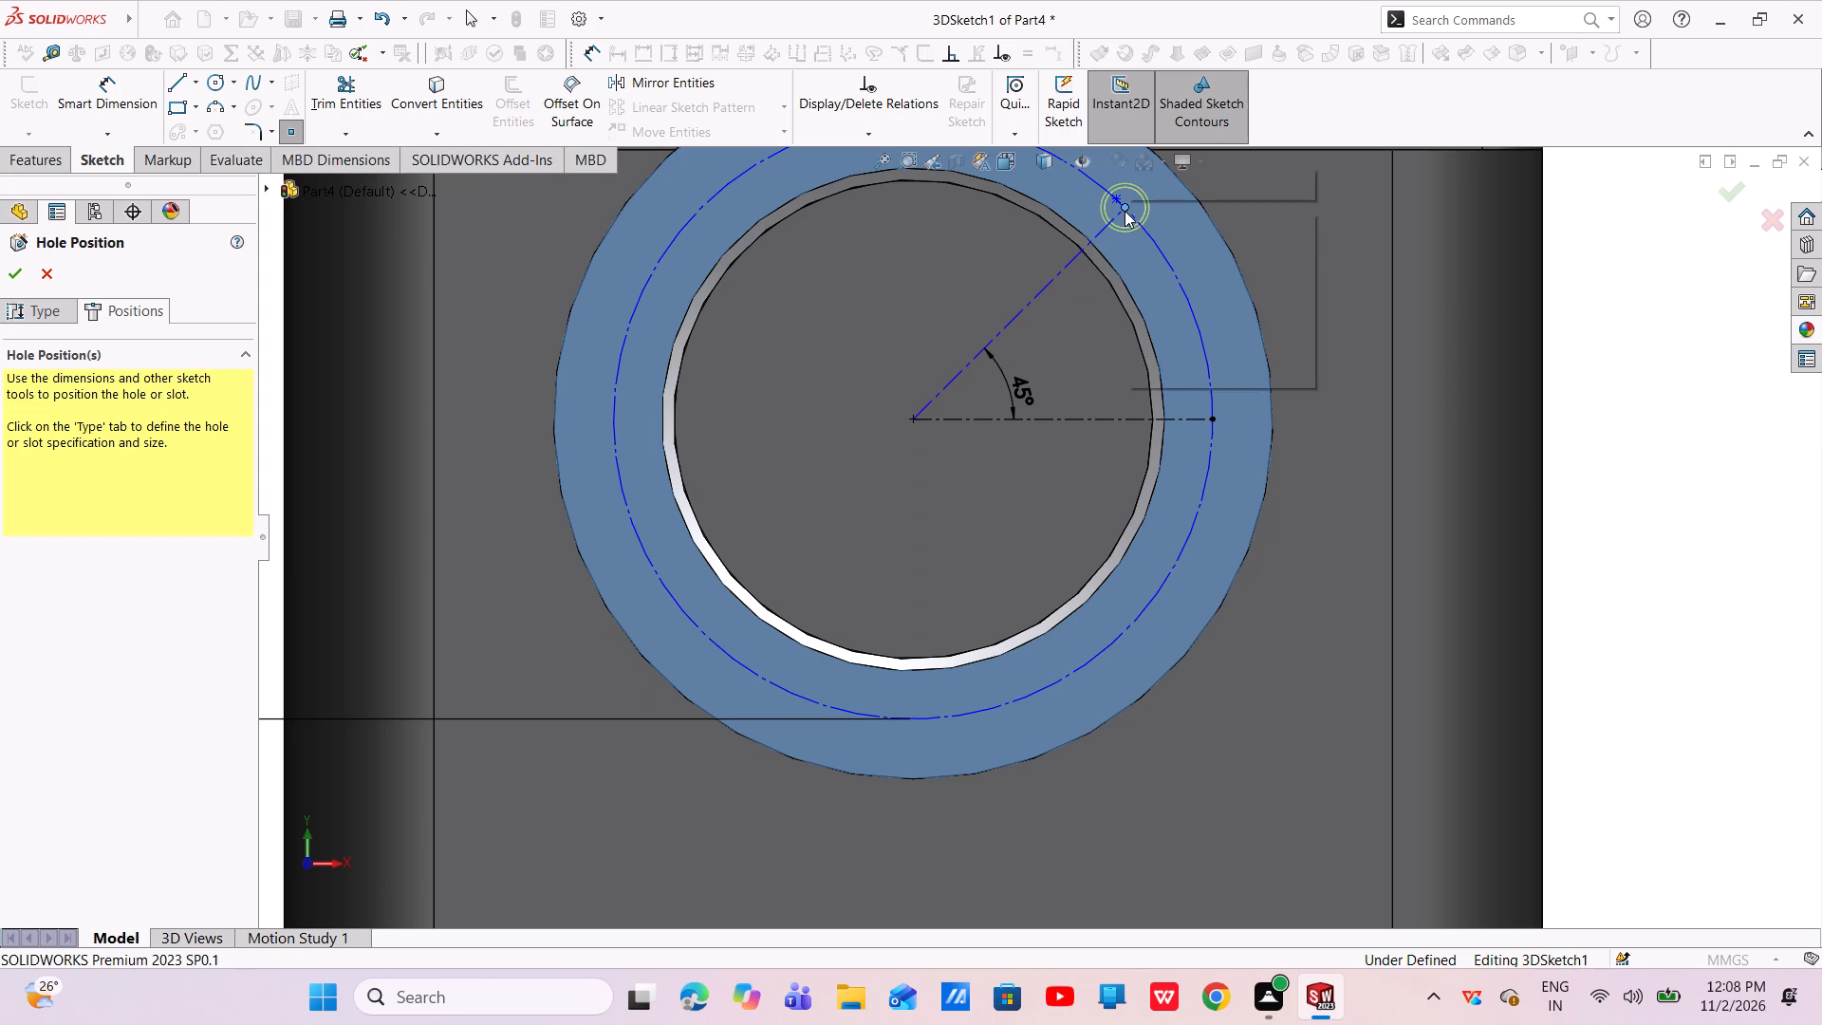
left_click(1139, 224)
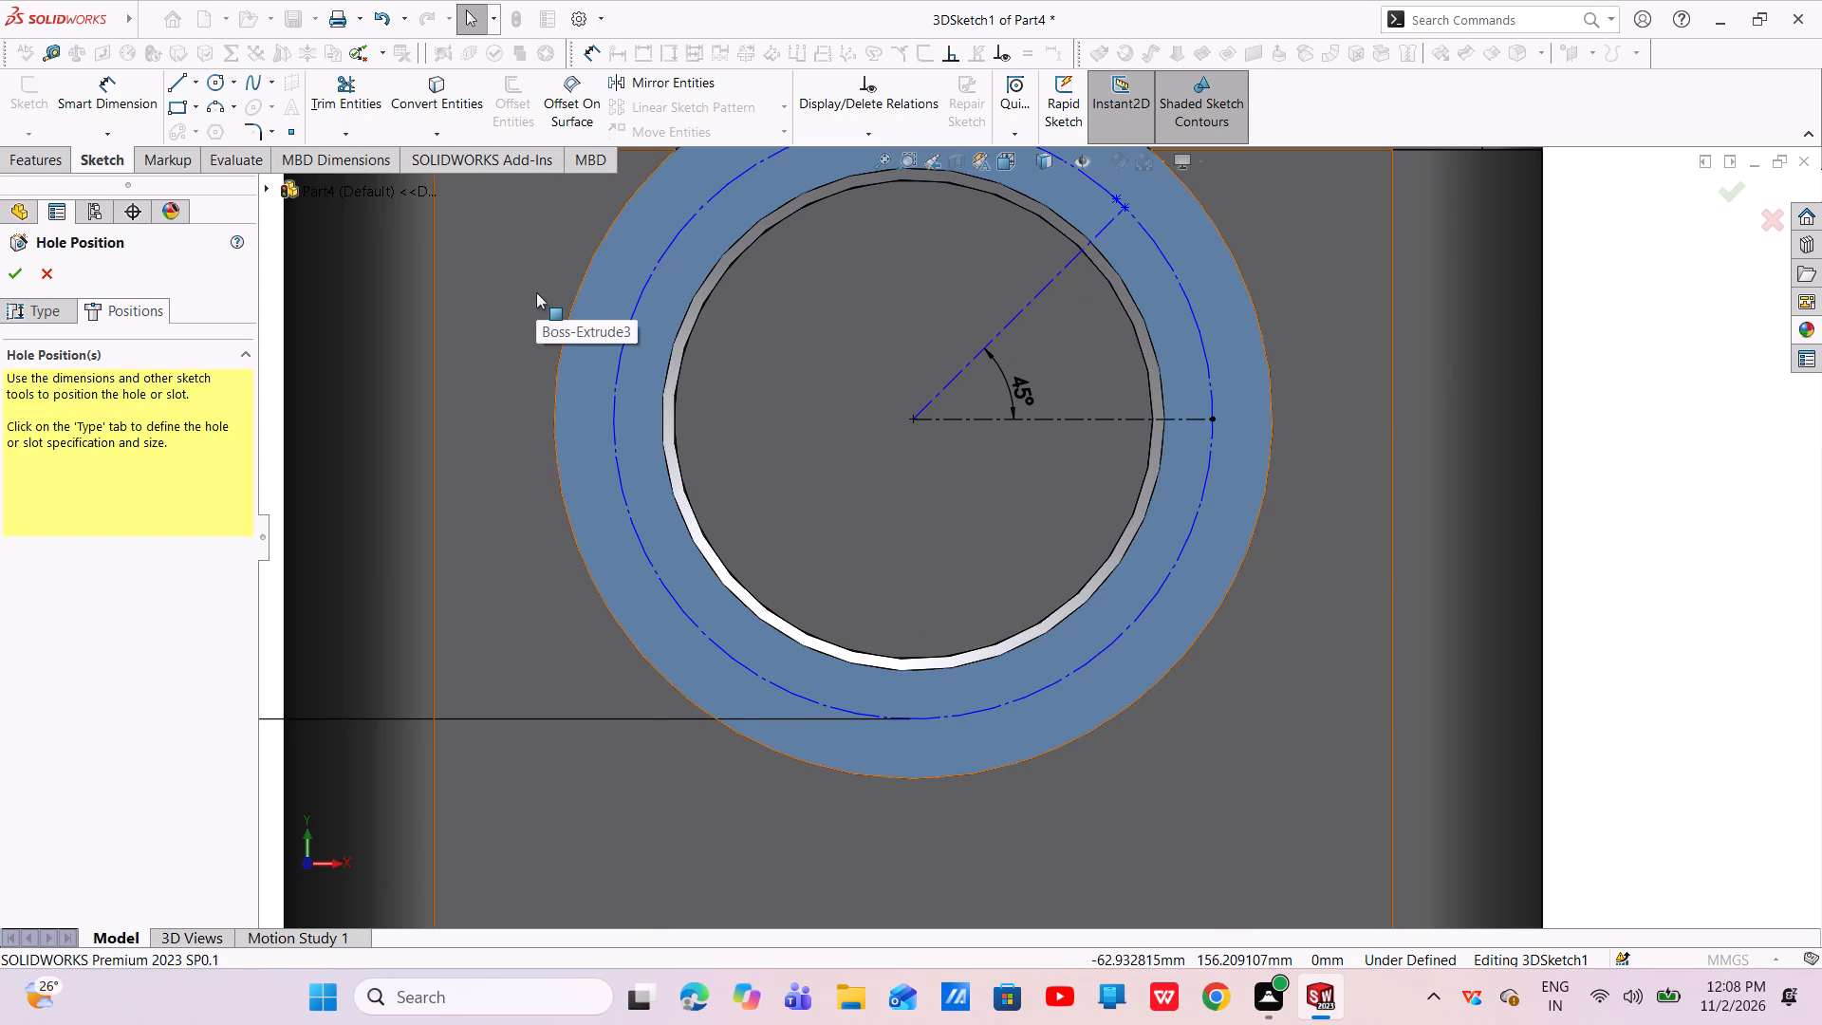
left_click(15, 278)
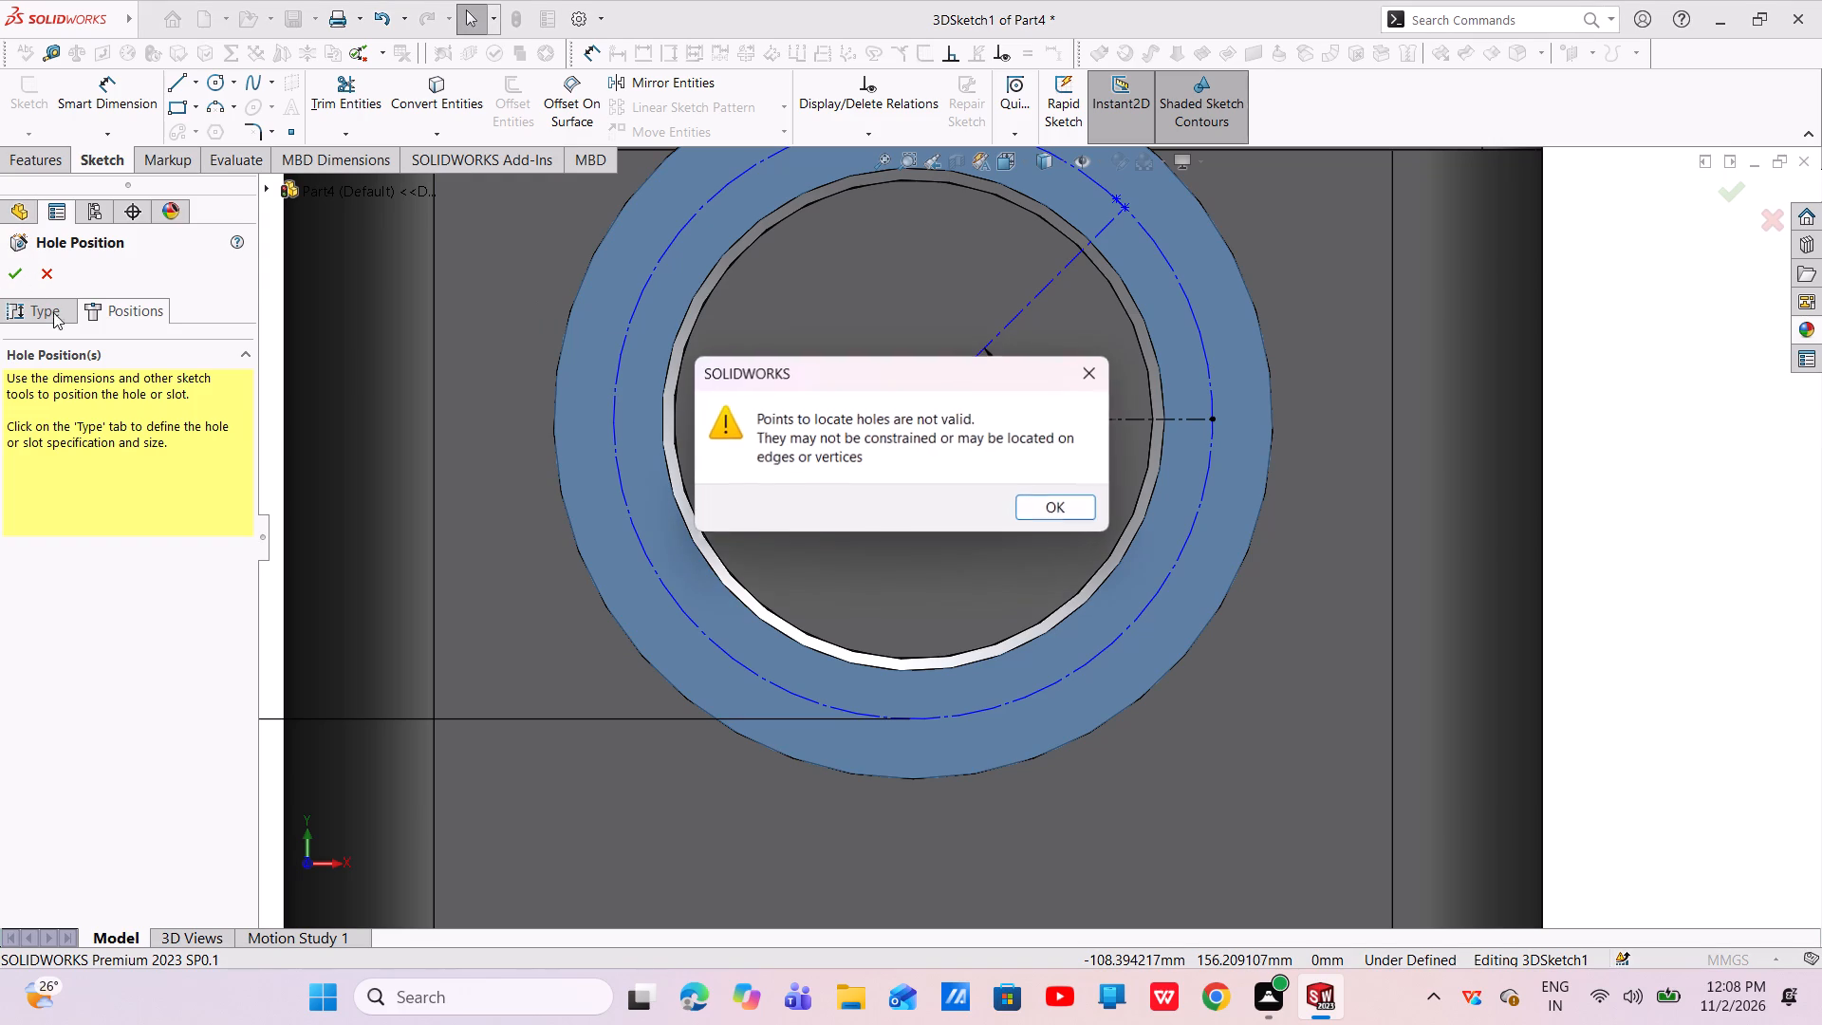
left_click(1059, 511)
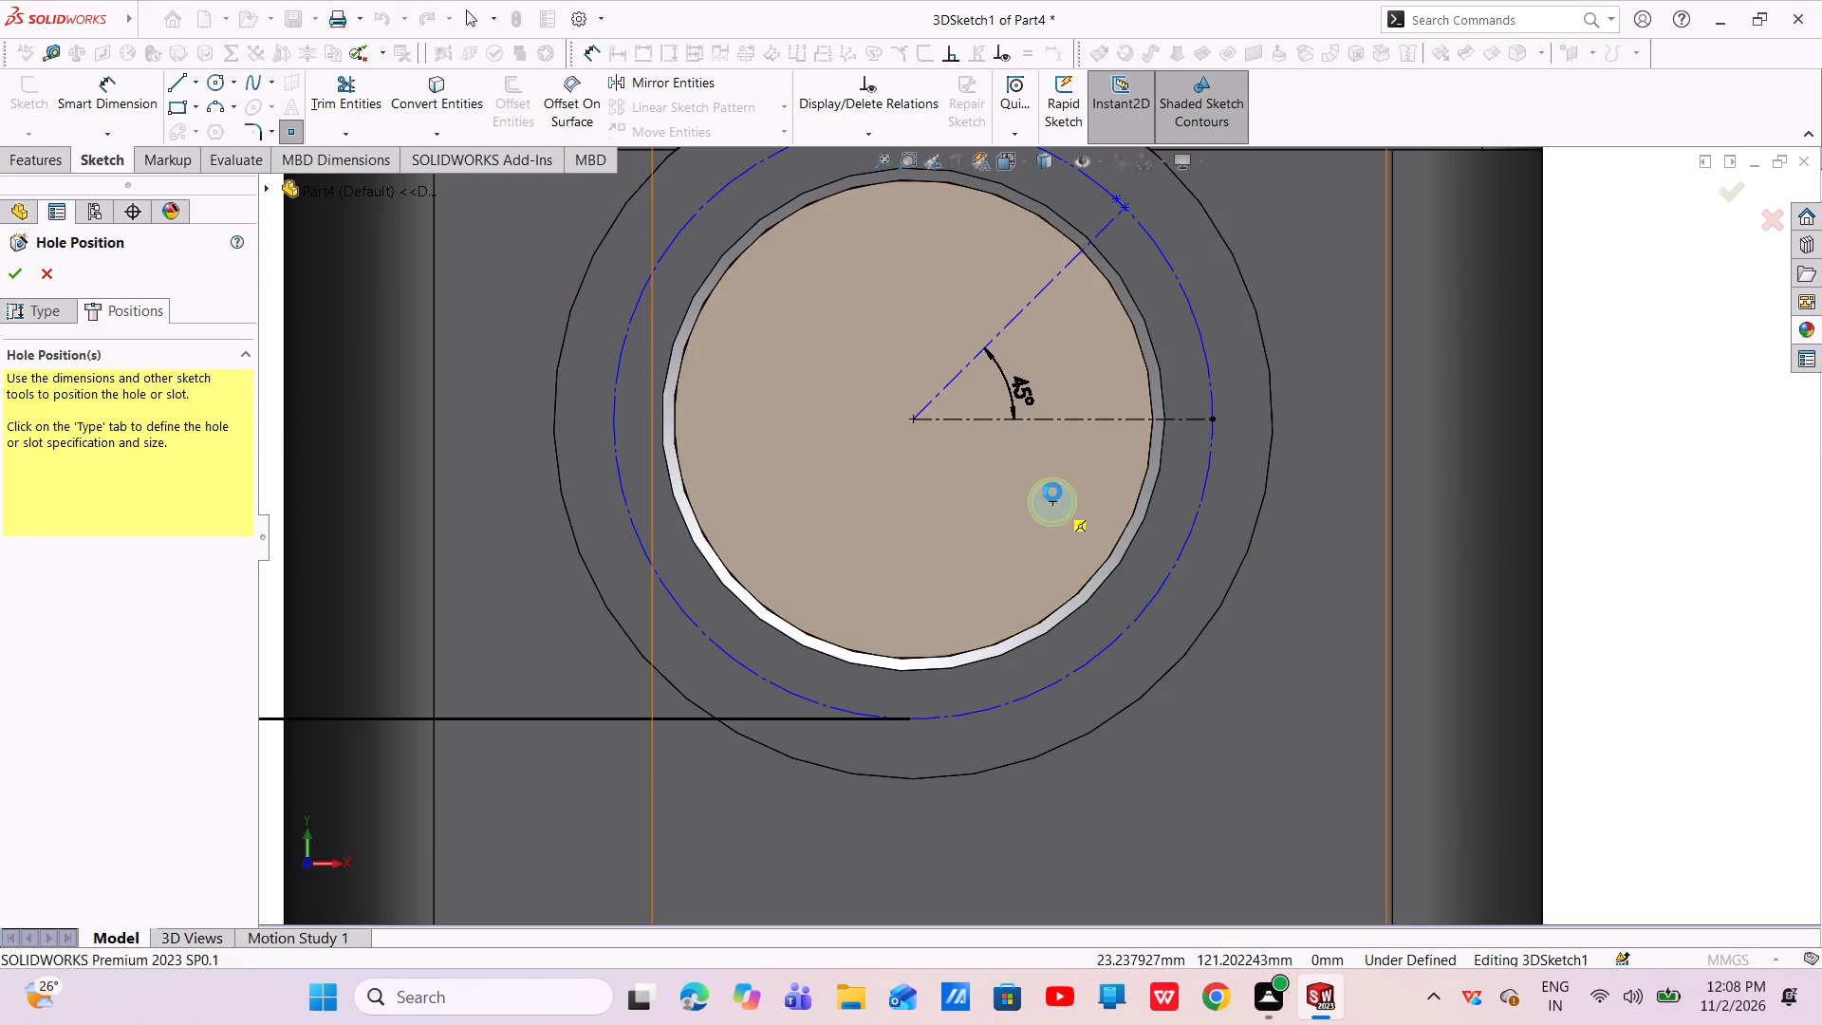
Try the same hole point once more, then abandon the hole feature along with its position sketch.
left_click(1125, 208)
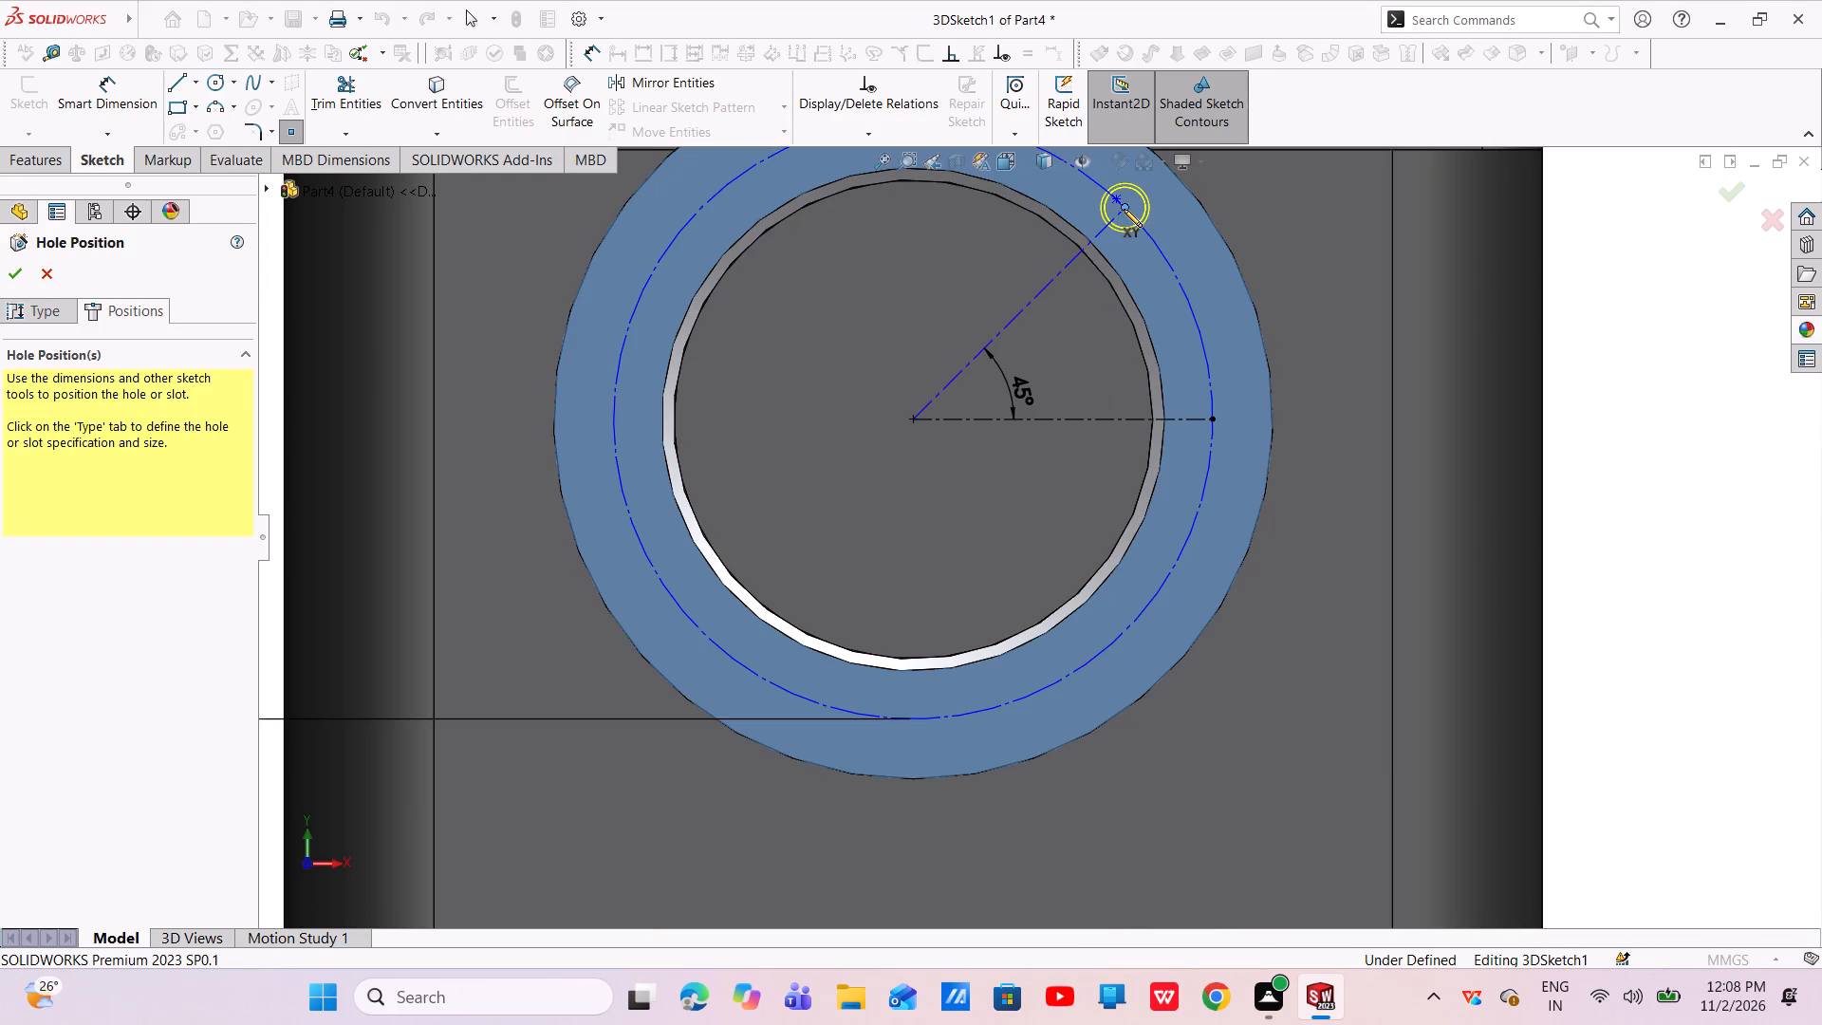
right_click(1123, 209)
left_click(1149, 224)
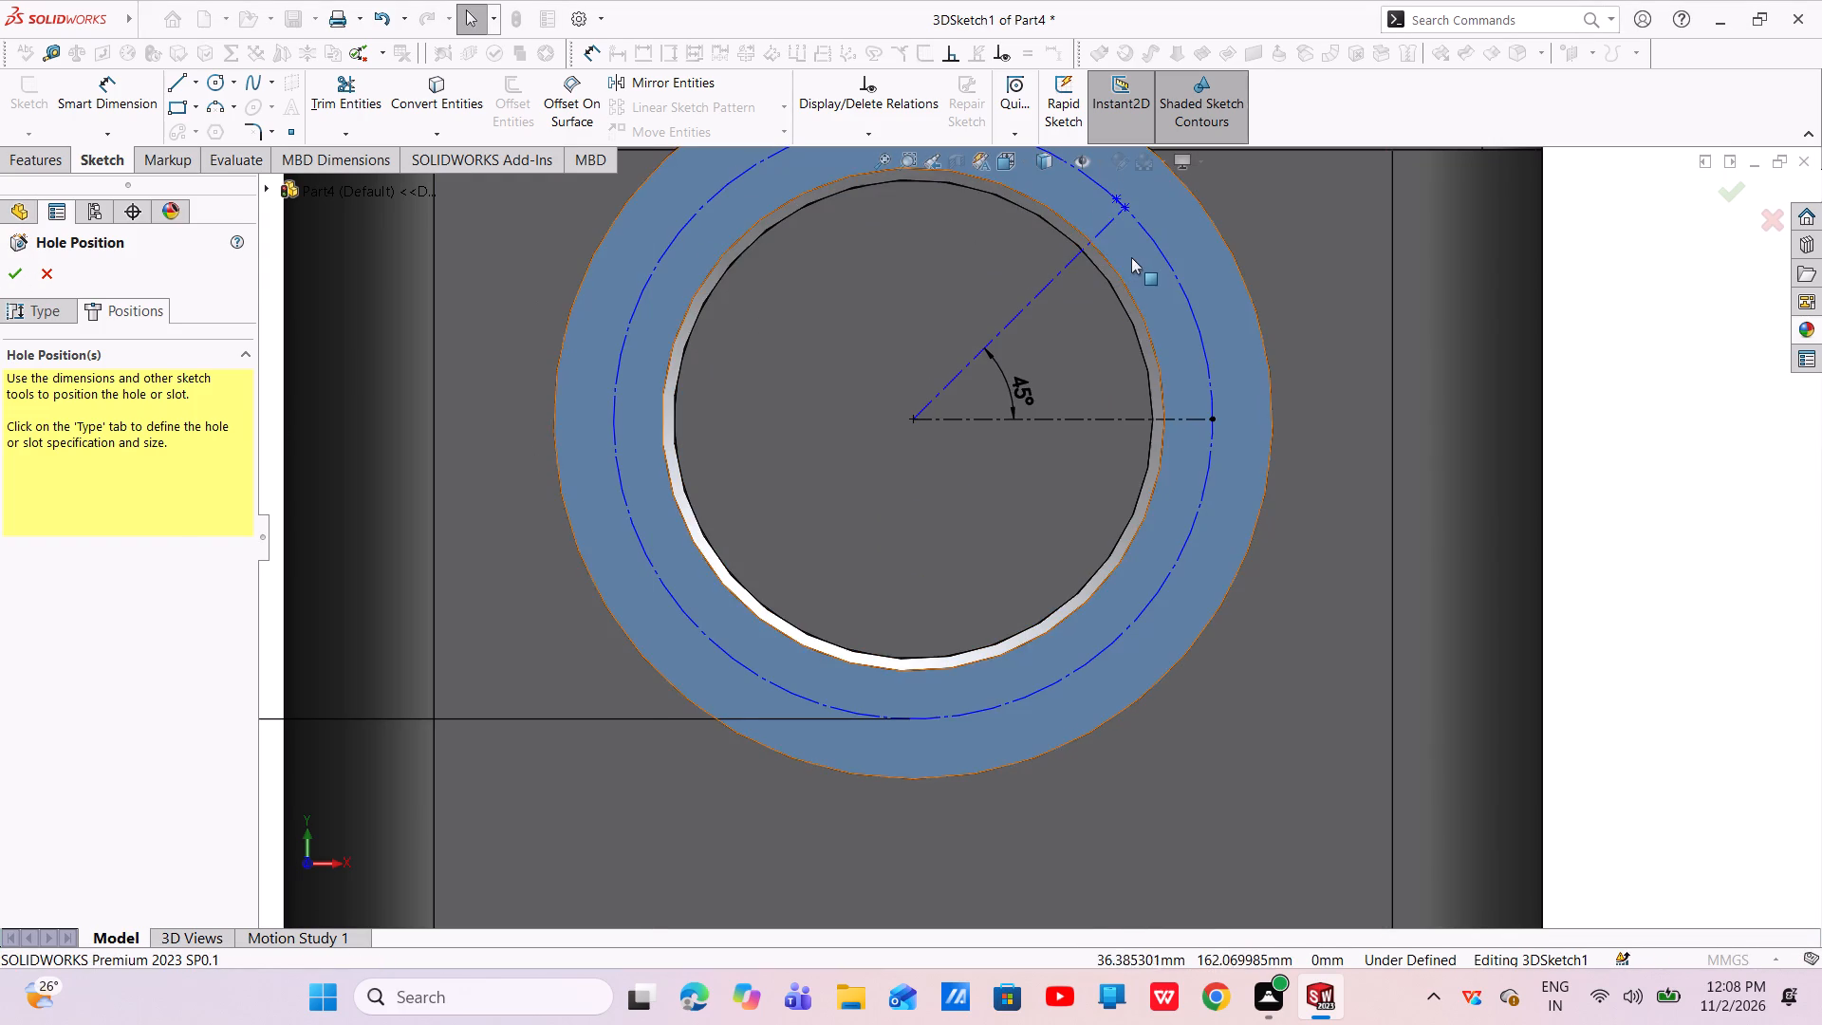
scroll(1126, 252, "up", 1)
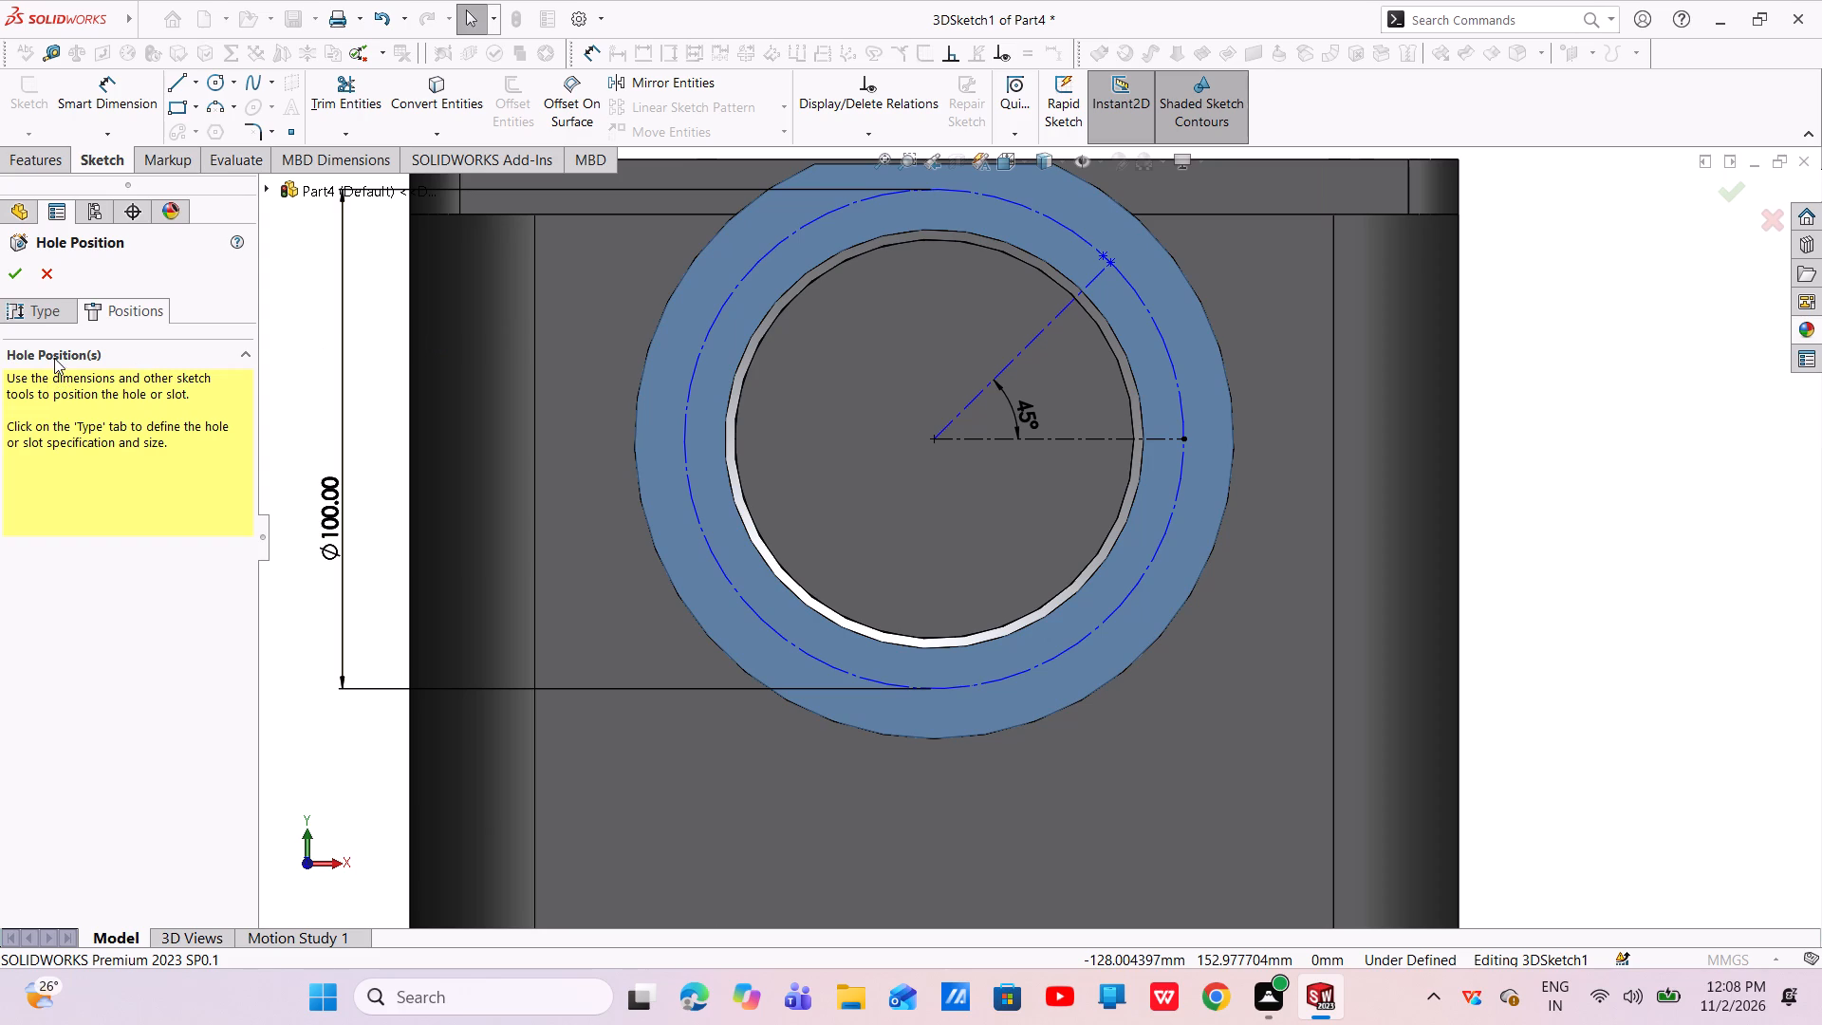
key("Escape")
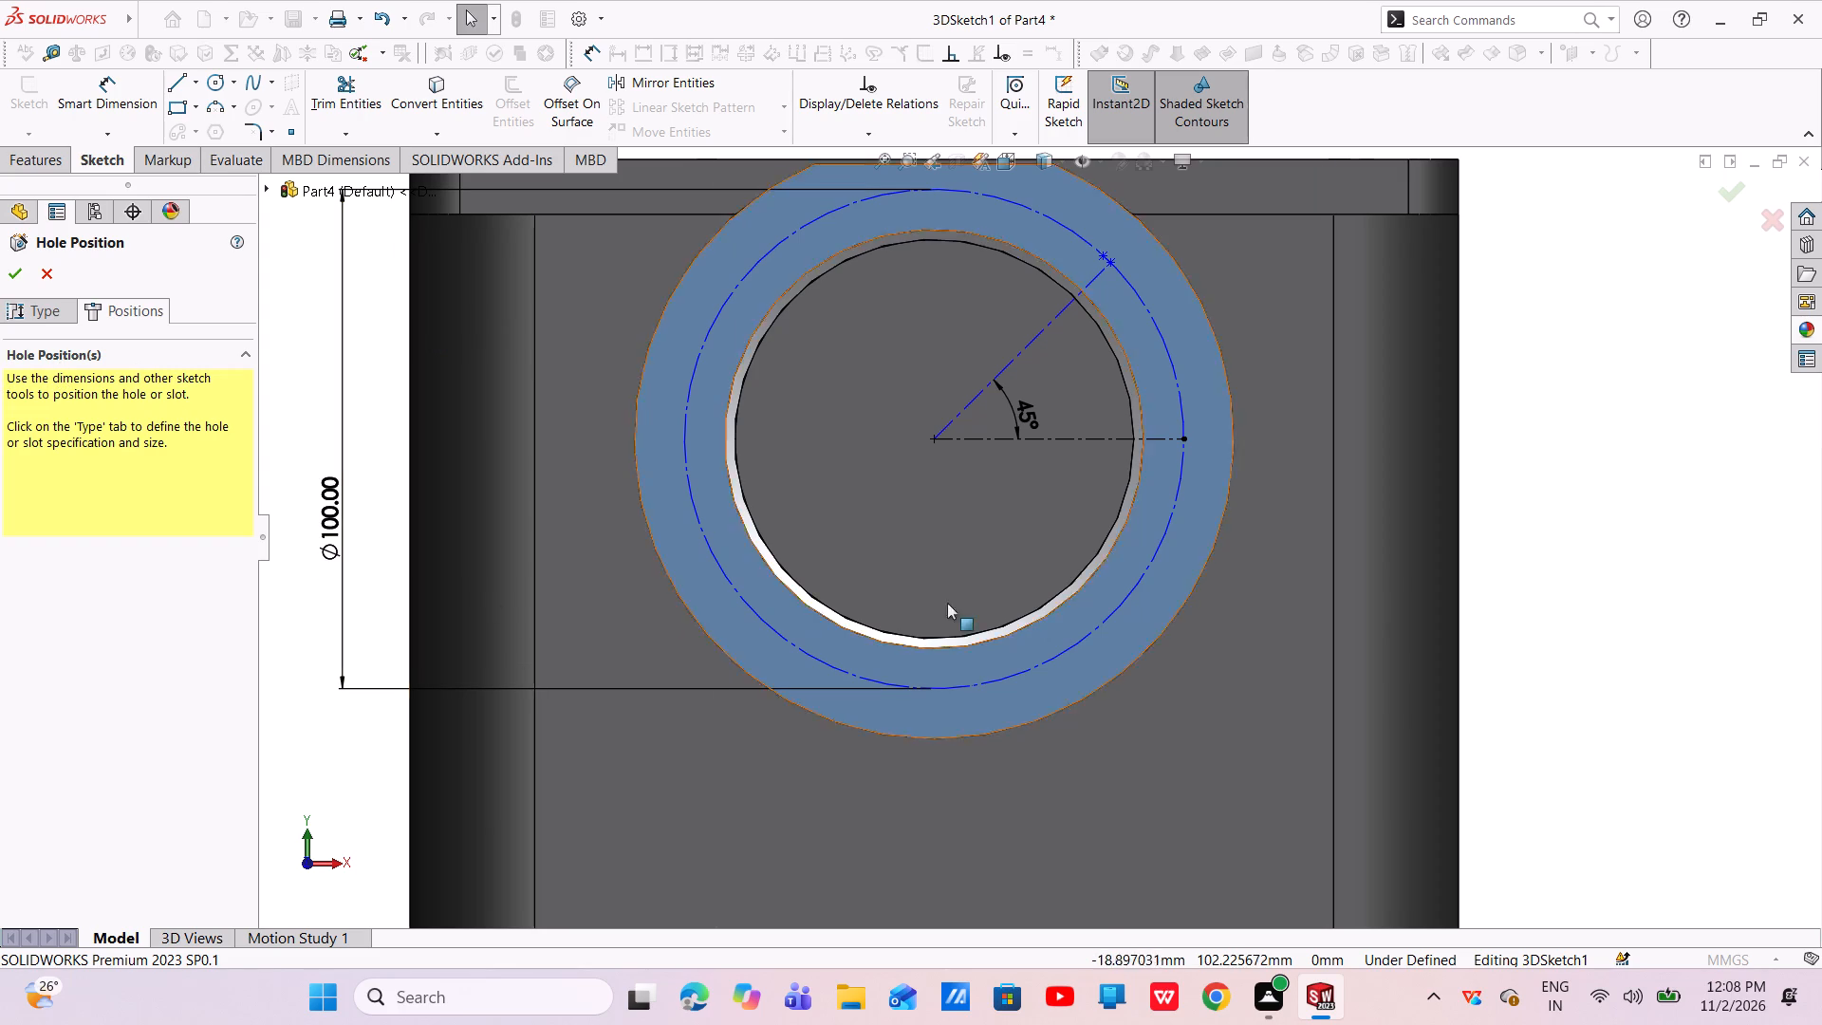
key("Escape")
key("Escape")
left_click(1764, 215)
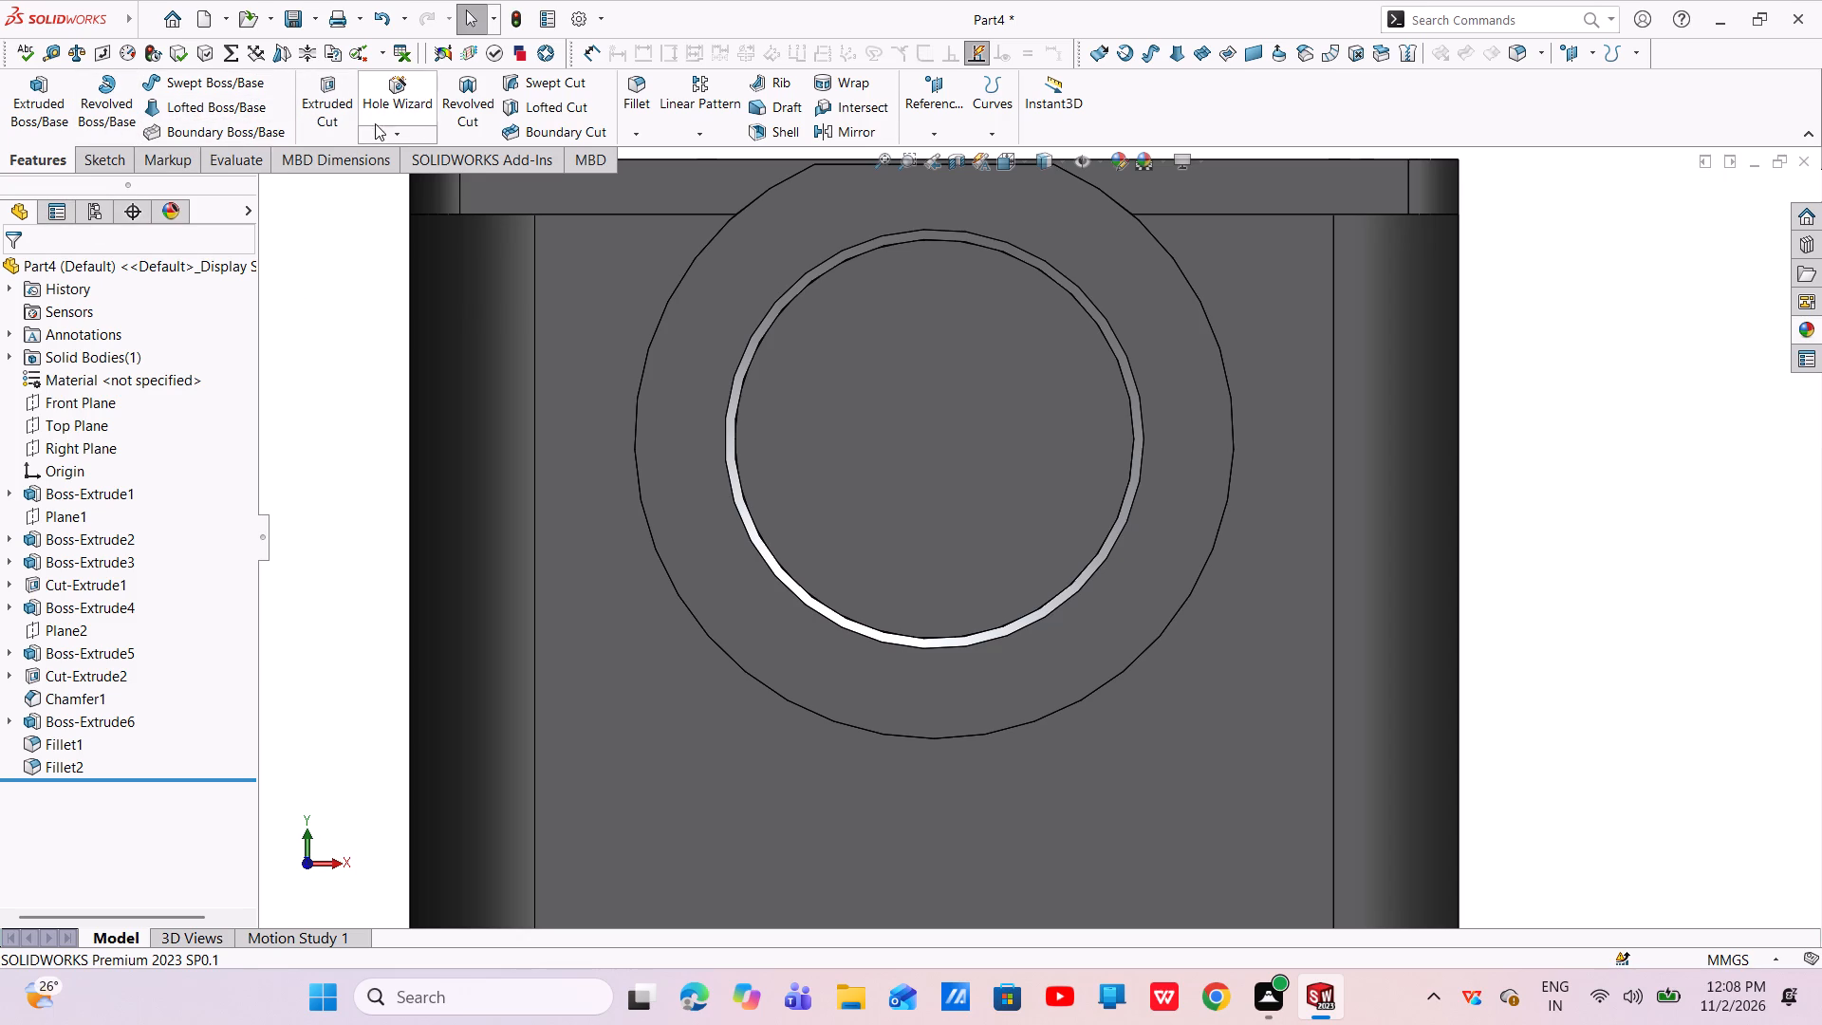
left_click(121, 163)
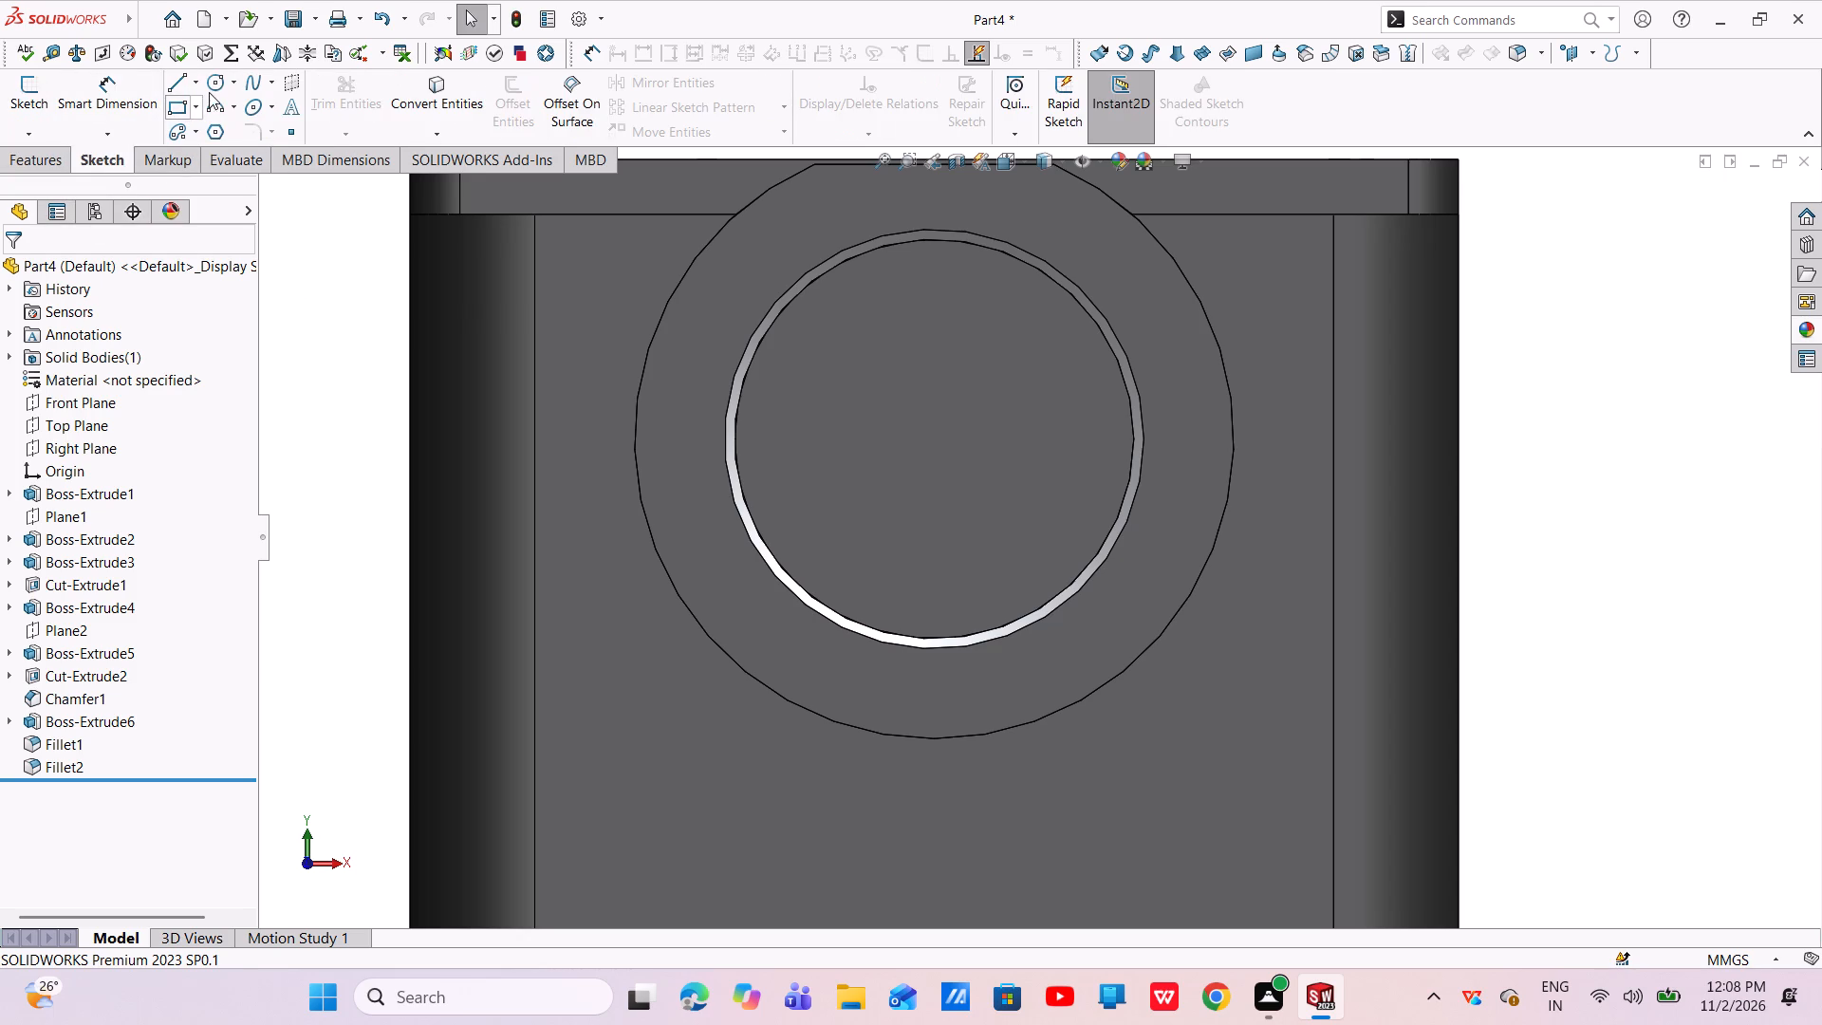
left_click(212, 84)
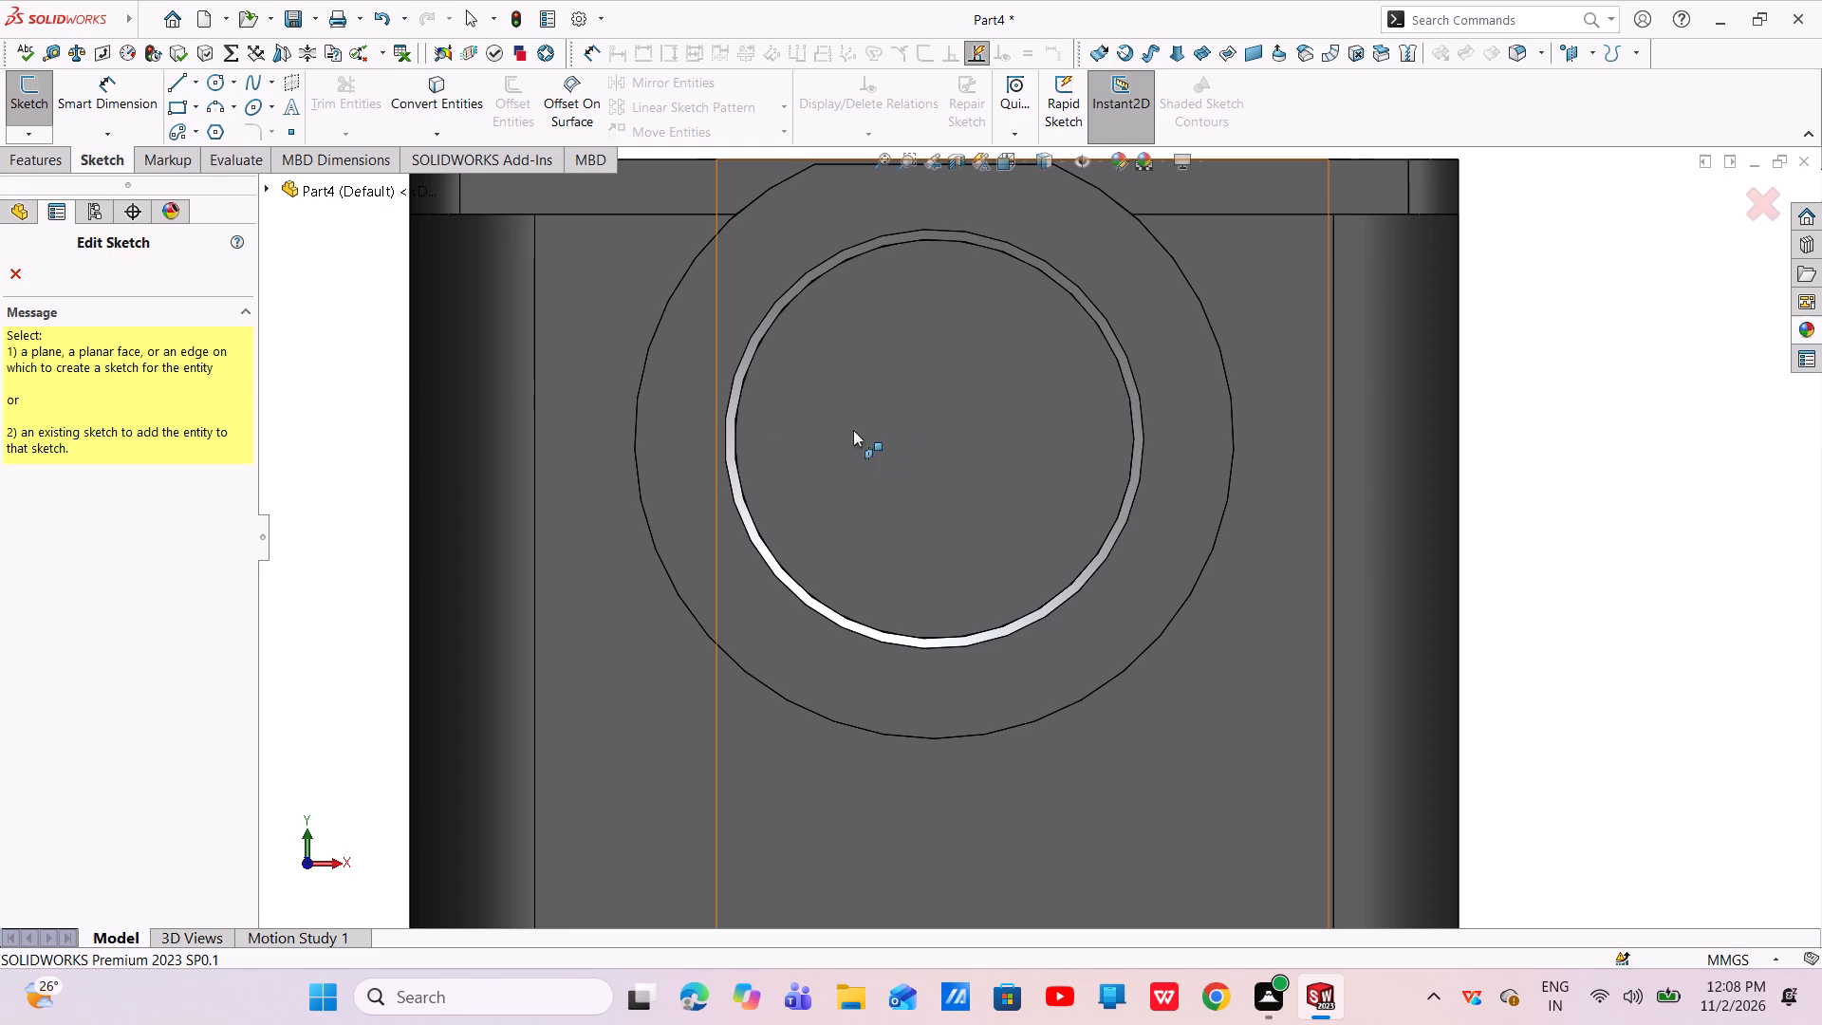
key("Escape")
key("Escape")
Start a sketch on the boss's ring face and draw a circle about 102 mm in diameter centred on the bore.
left_click(715, 478)
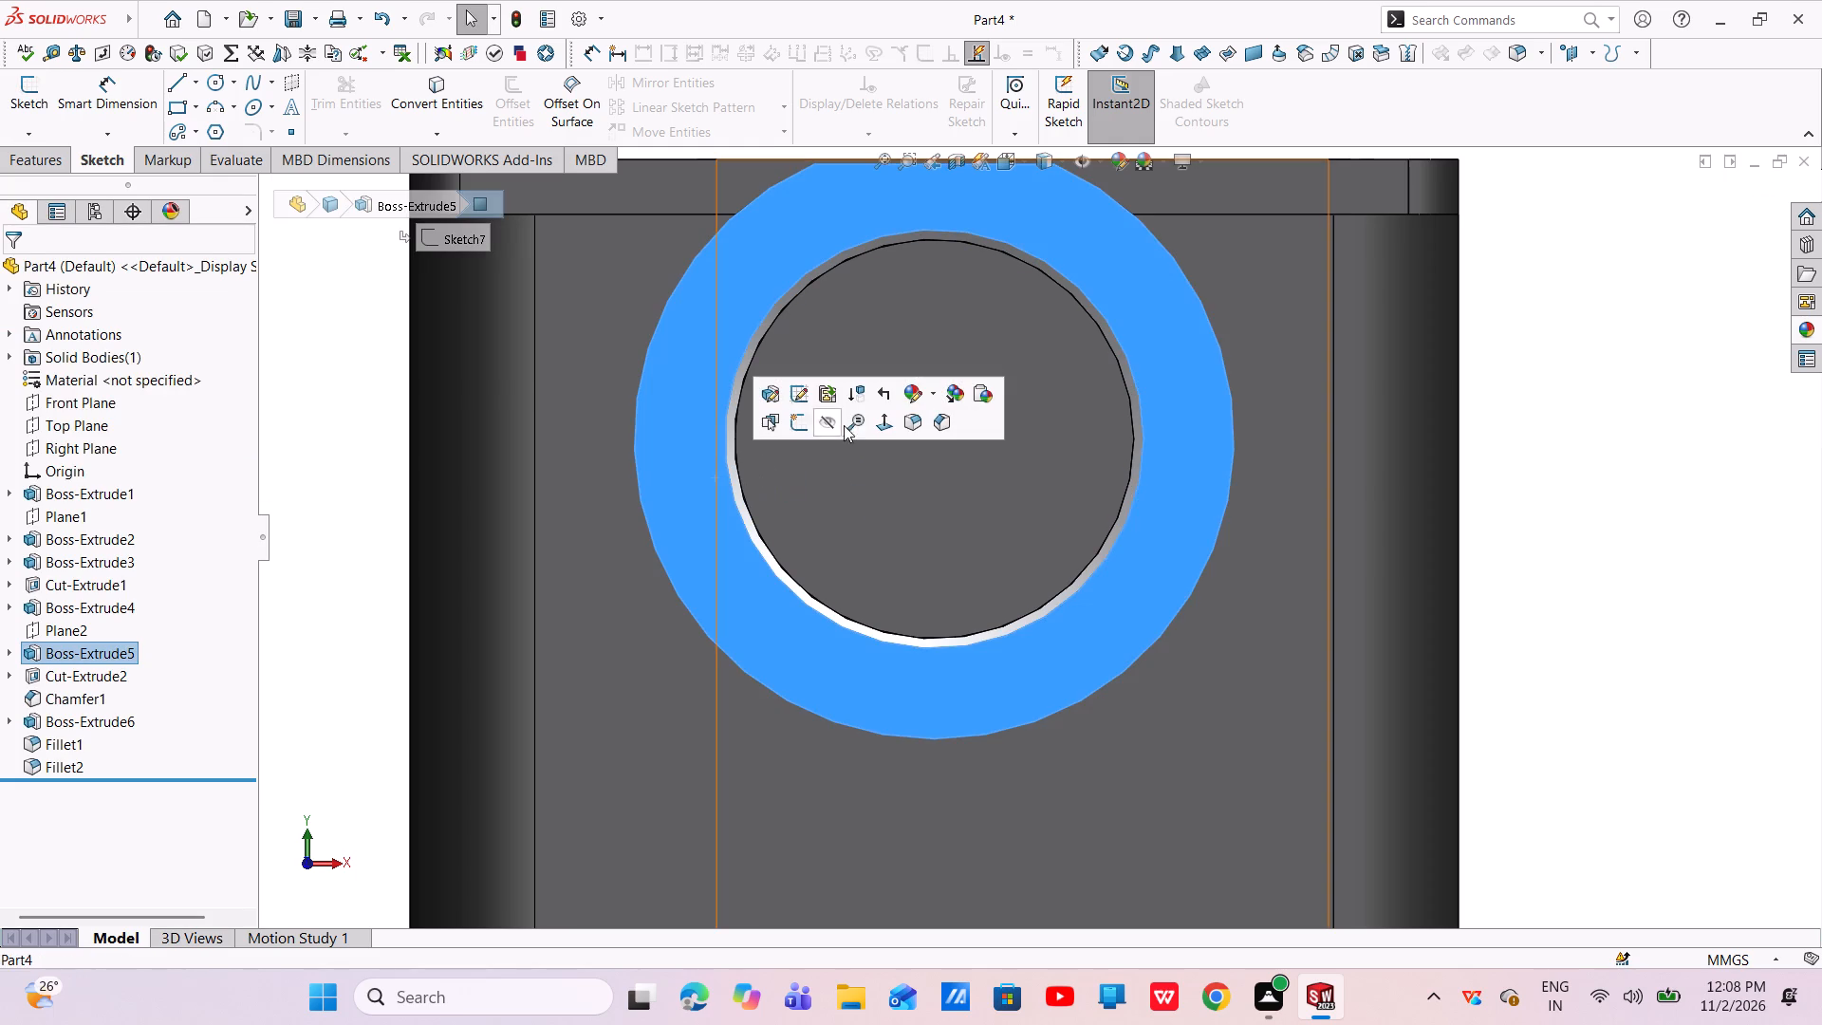
left_click(795, 422)
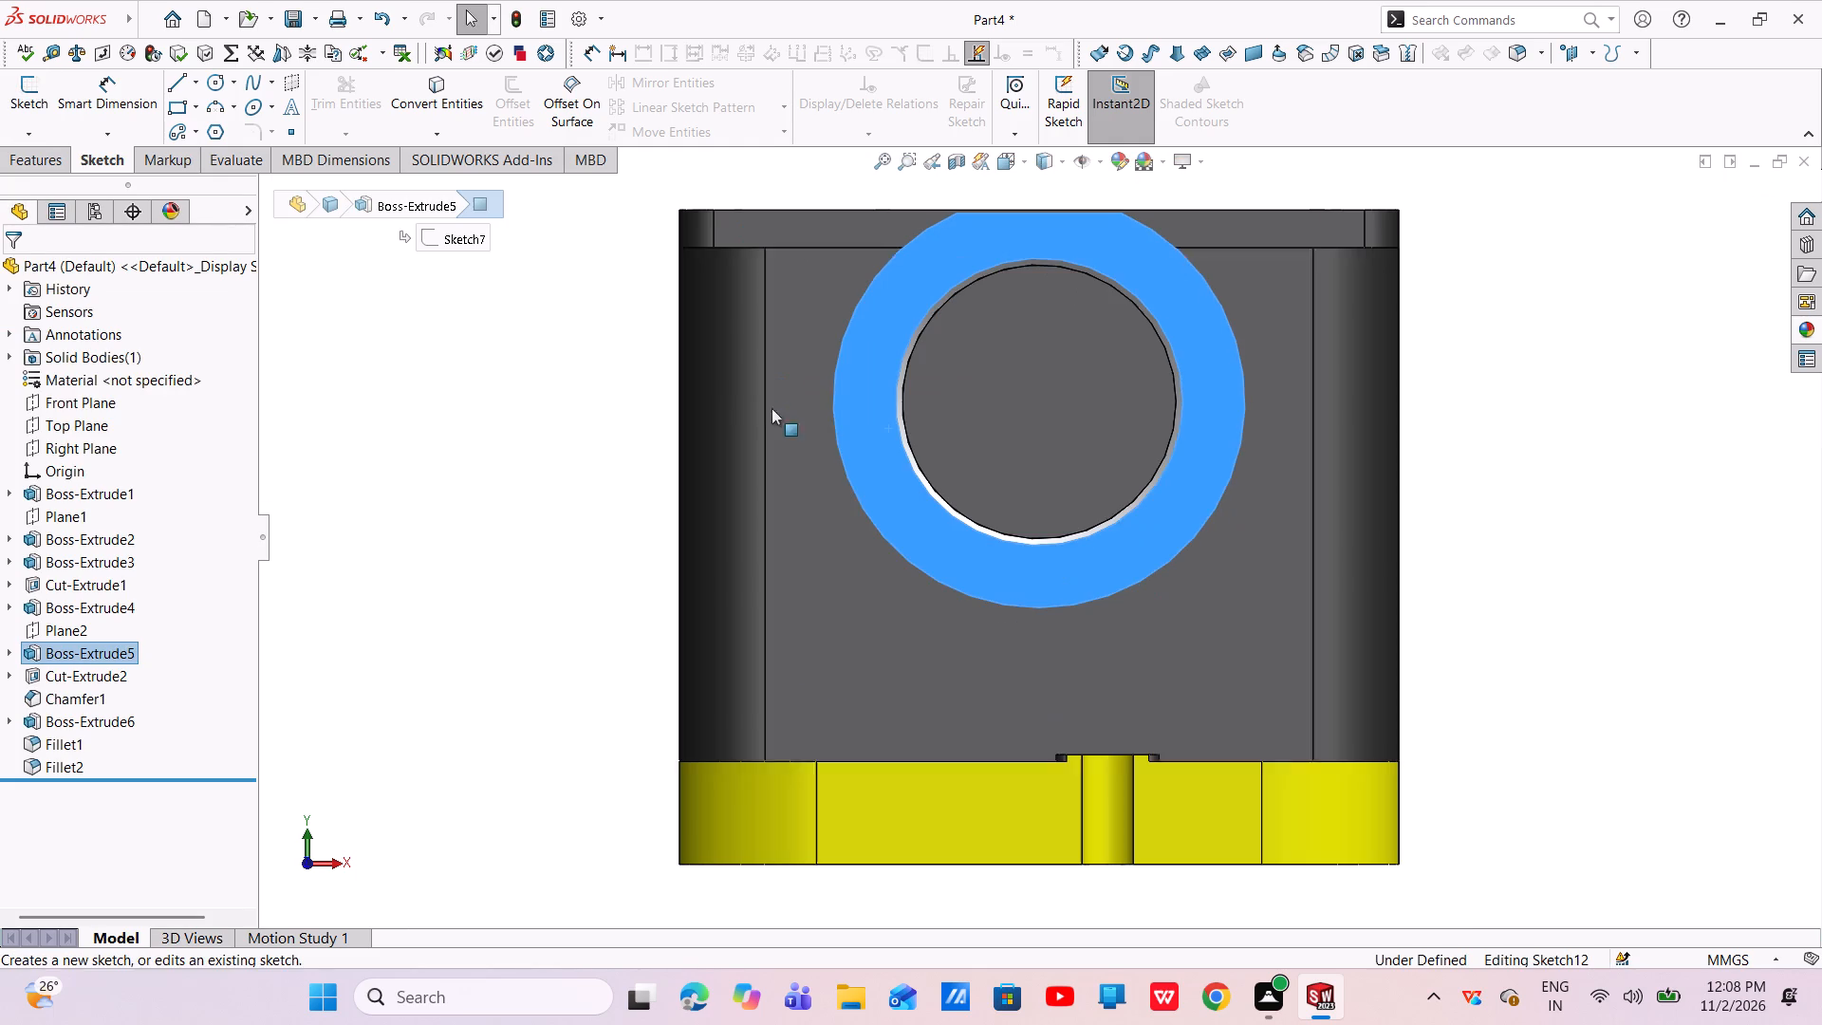
left_click(215, 84)
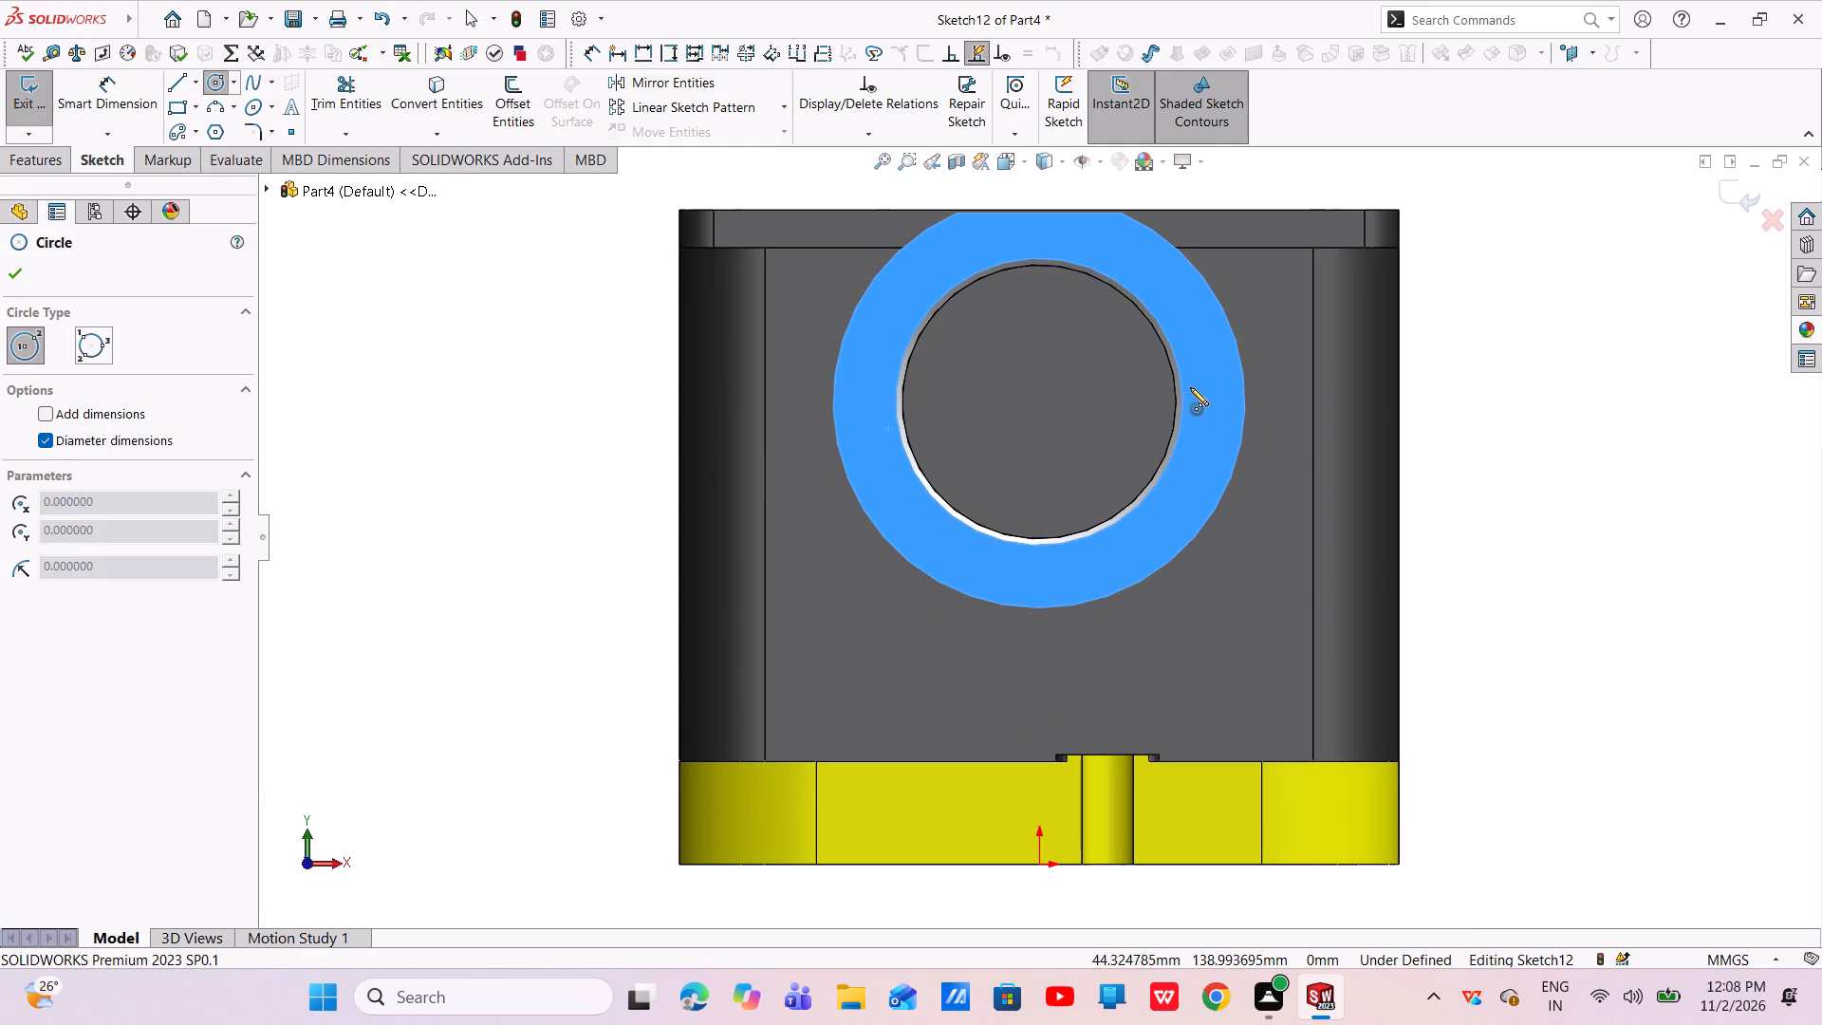
key("Escape")
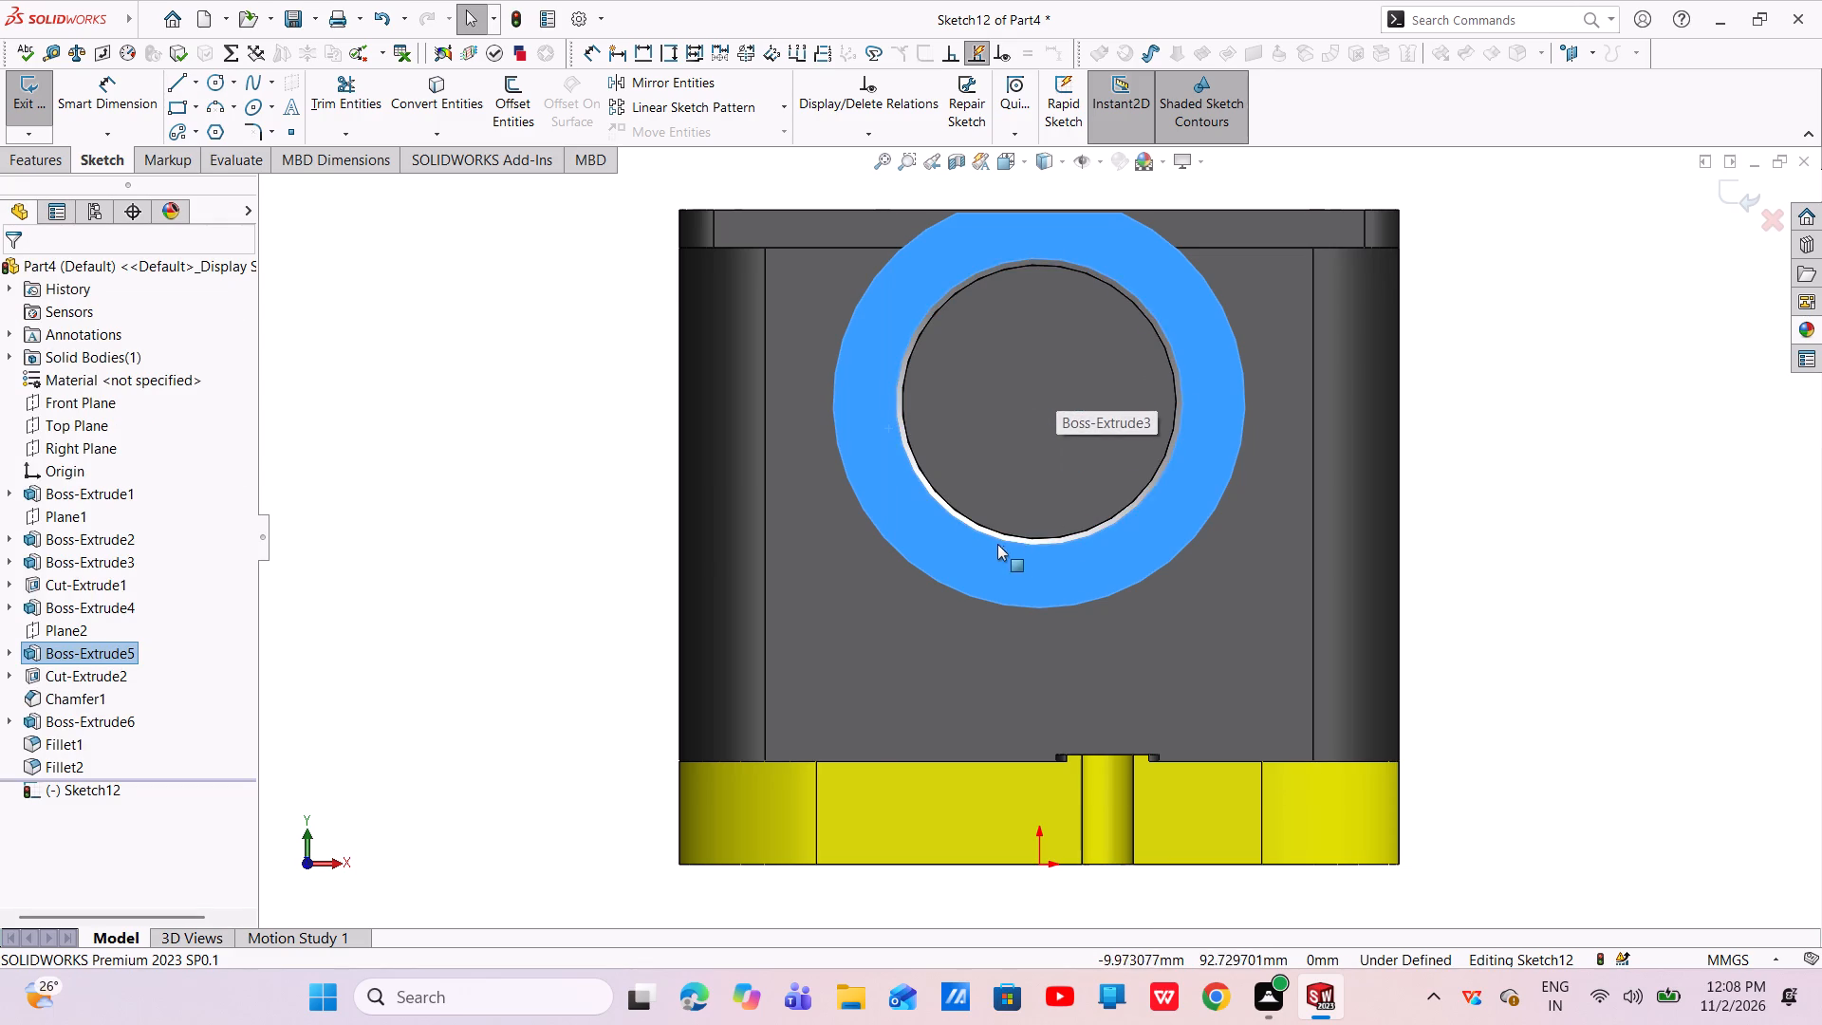
key("Escape")
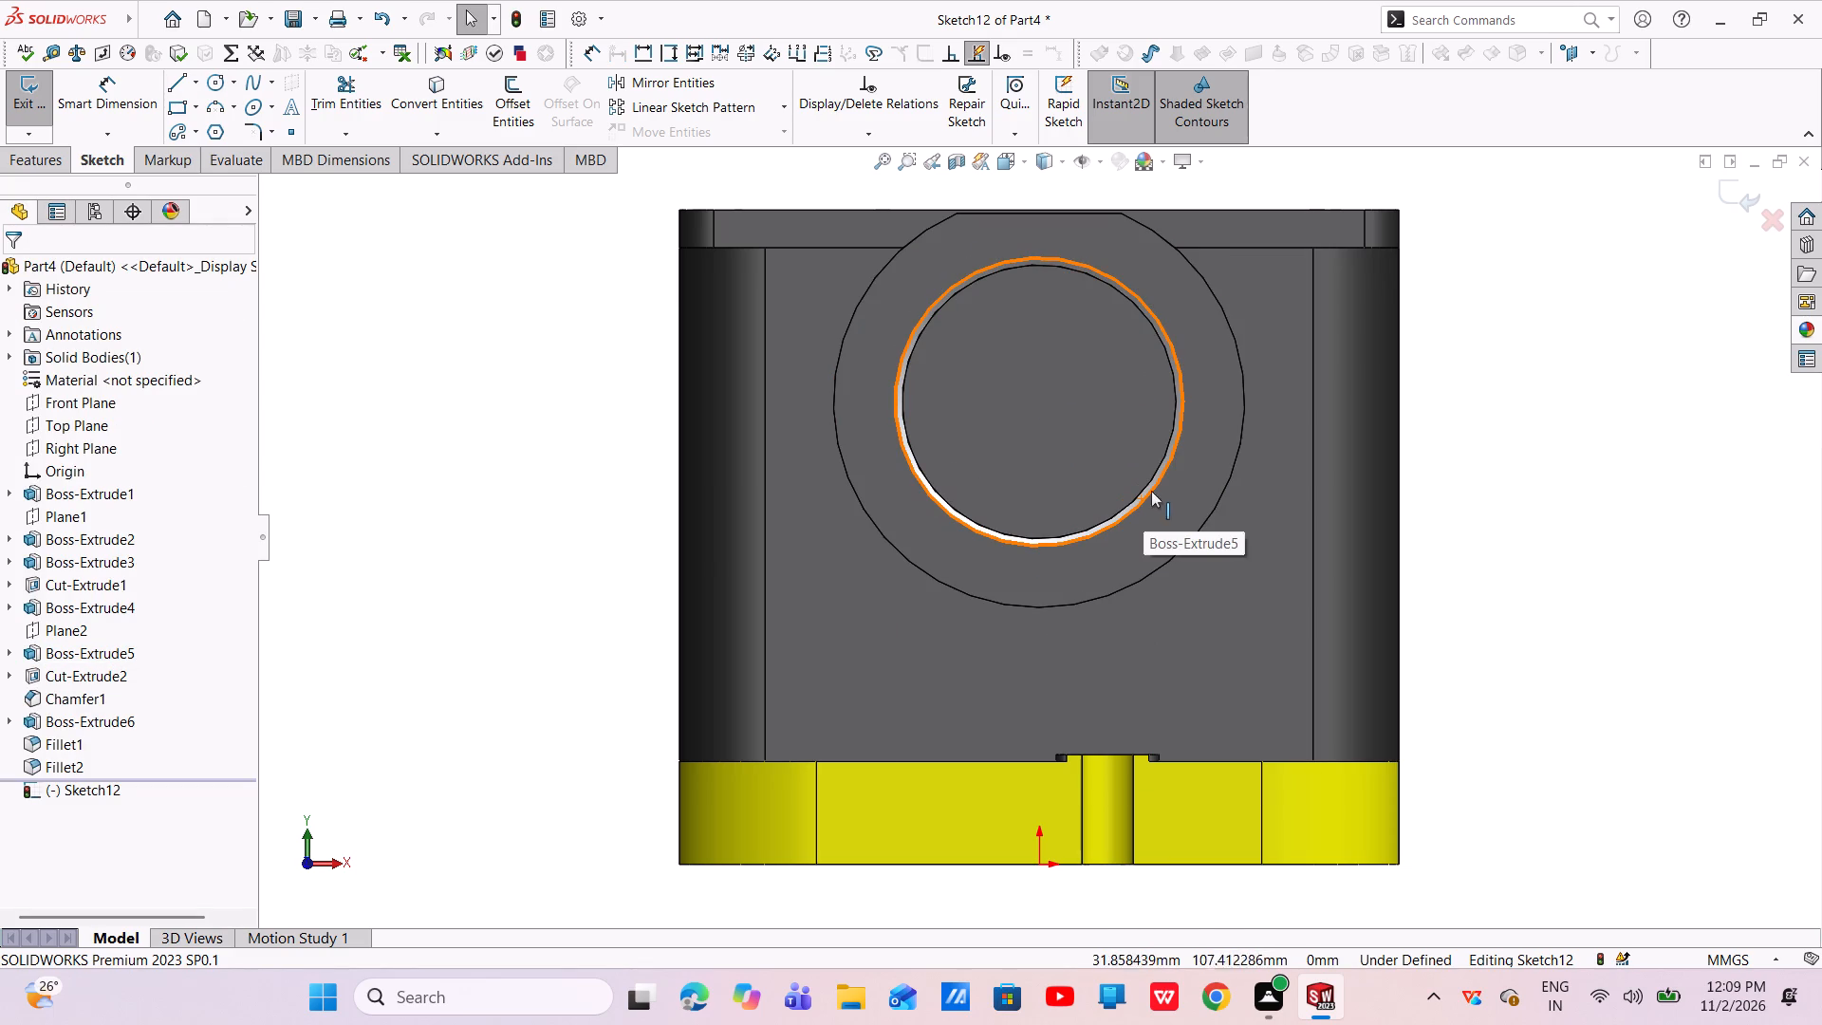
left_click(222, 77)
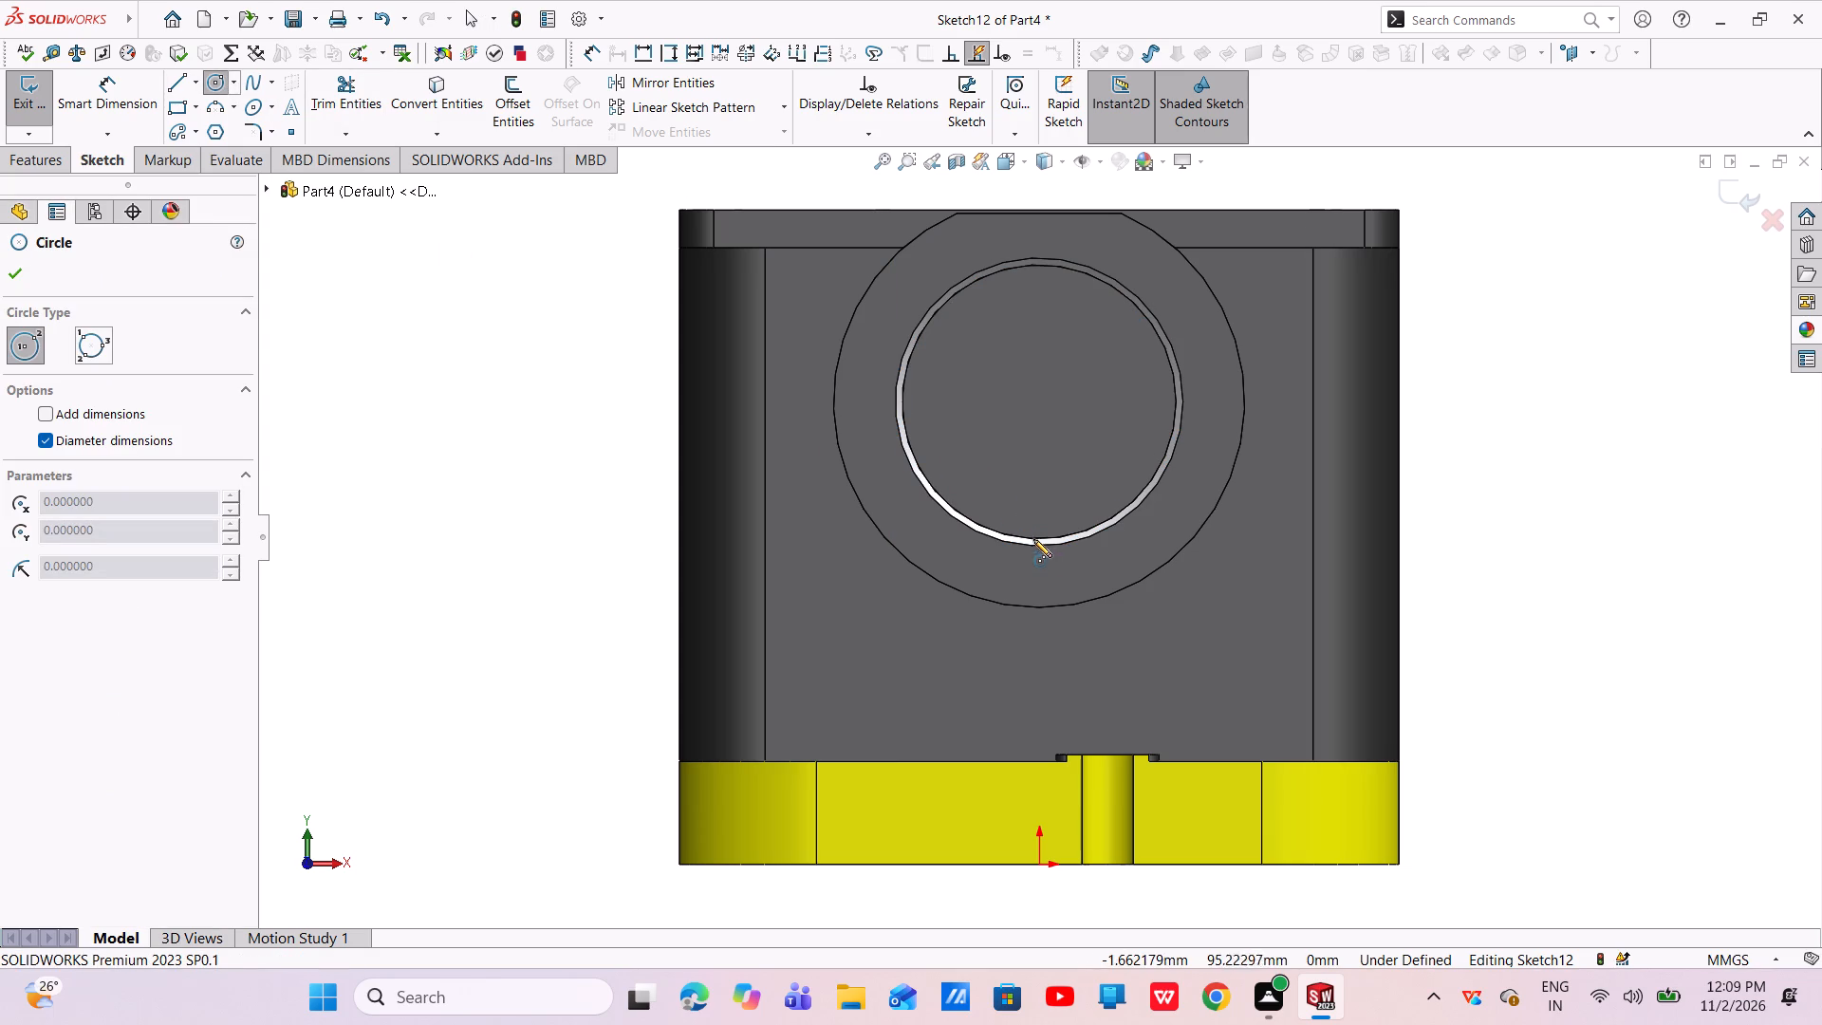
left_click(1039, 401)
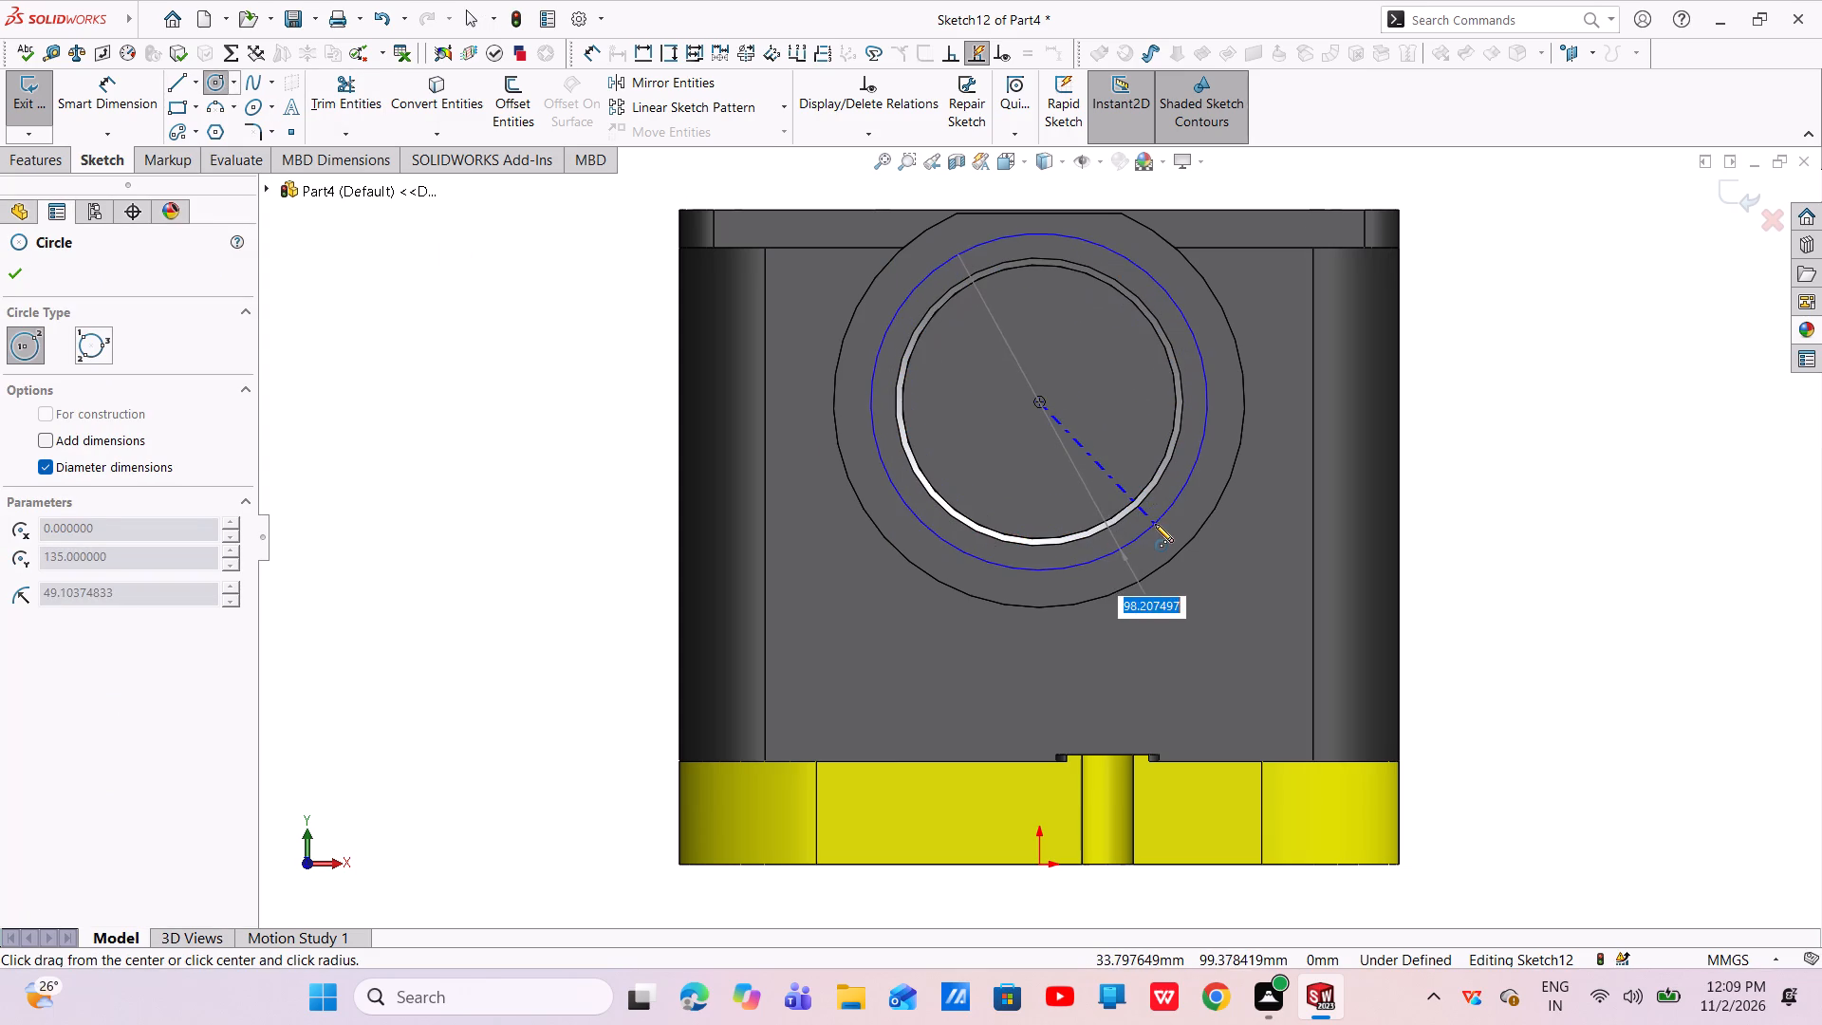
left_click(1159, 529)
right_click(1159, 529)
left_click(1173, 538)
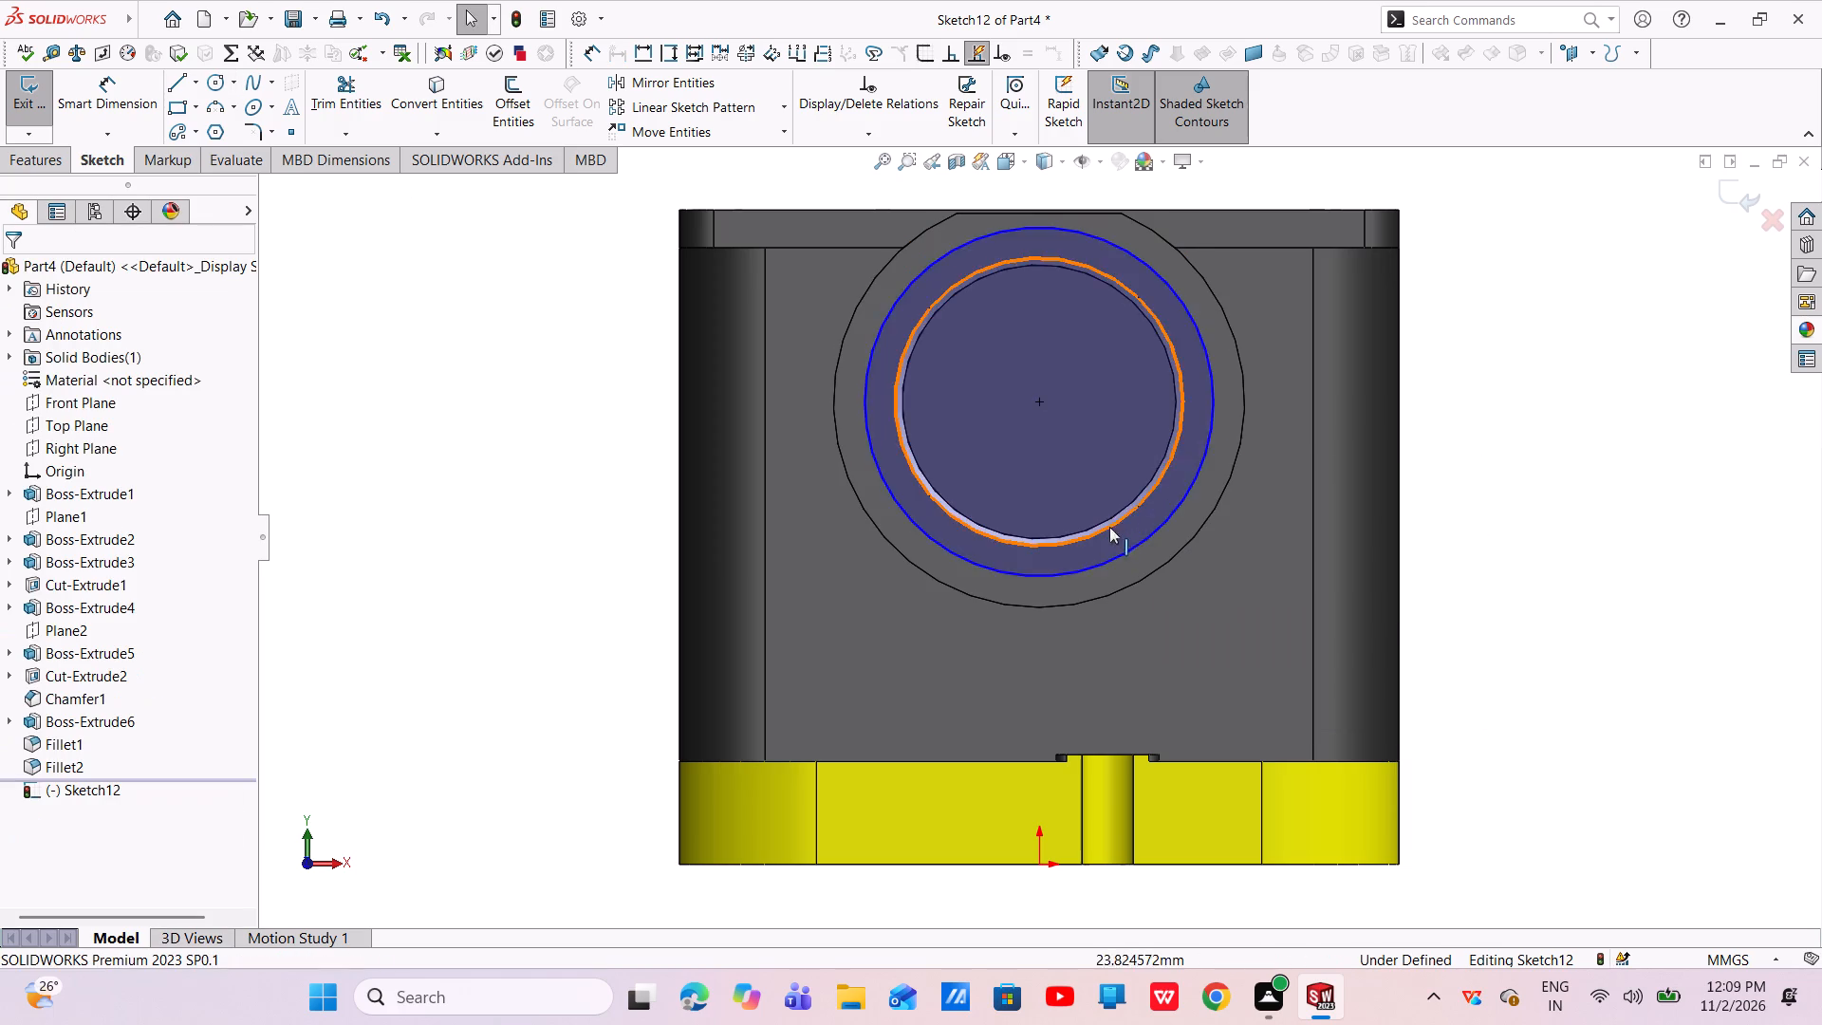
Convert the new circle on the boss face to construction geometry.
left_click(1074, 571)
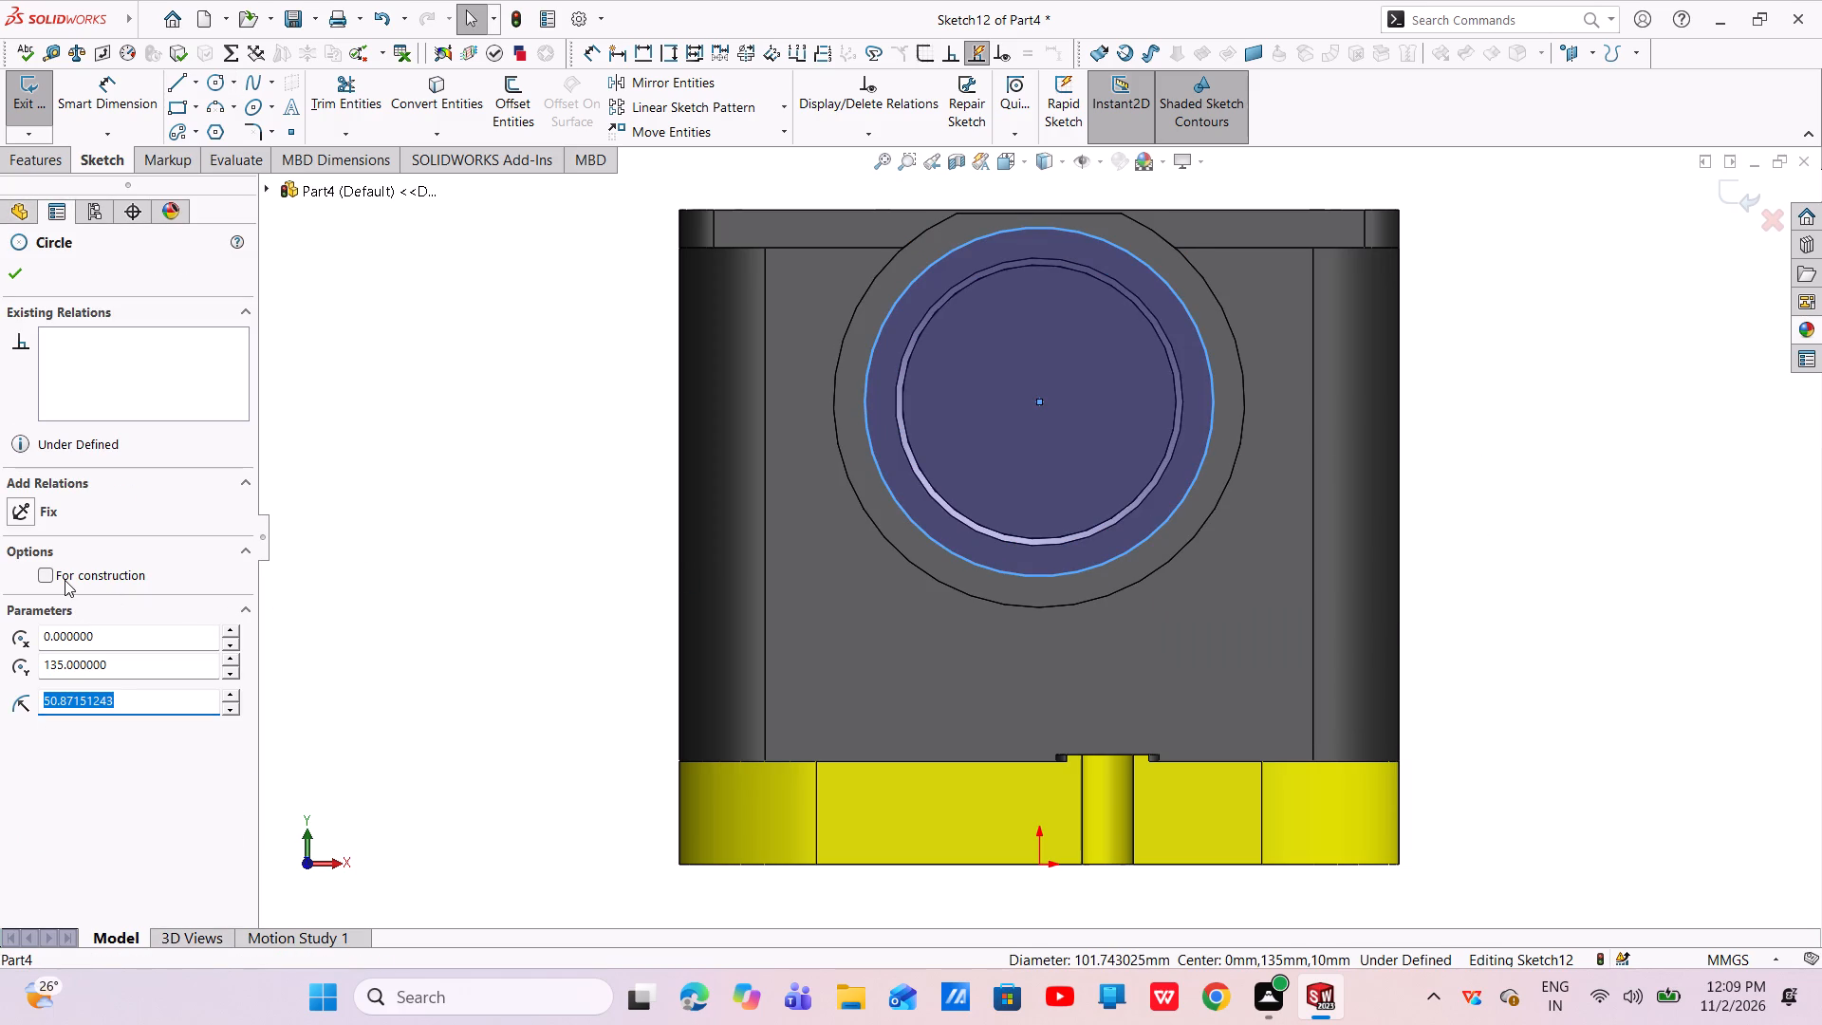
left_click(64, 580)
left_click(25, 279)
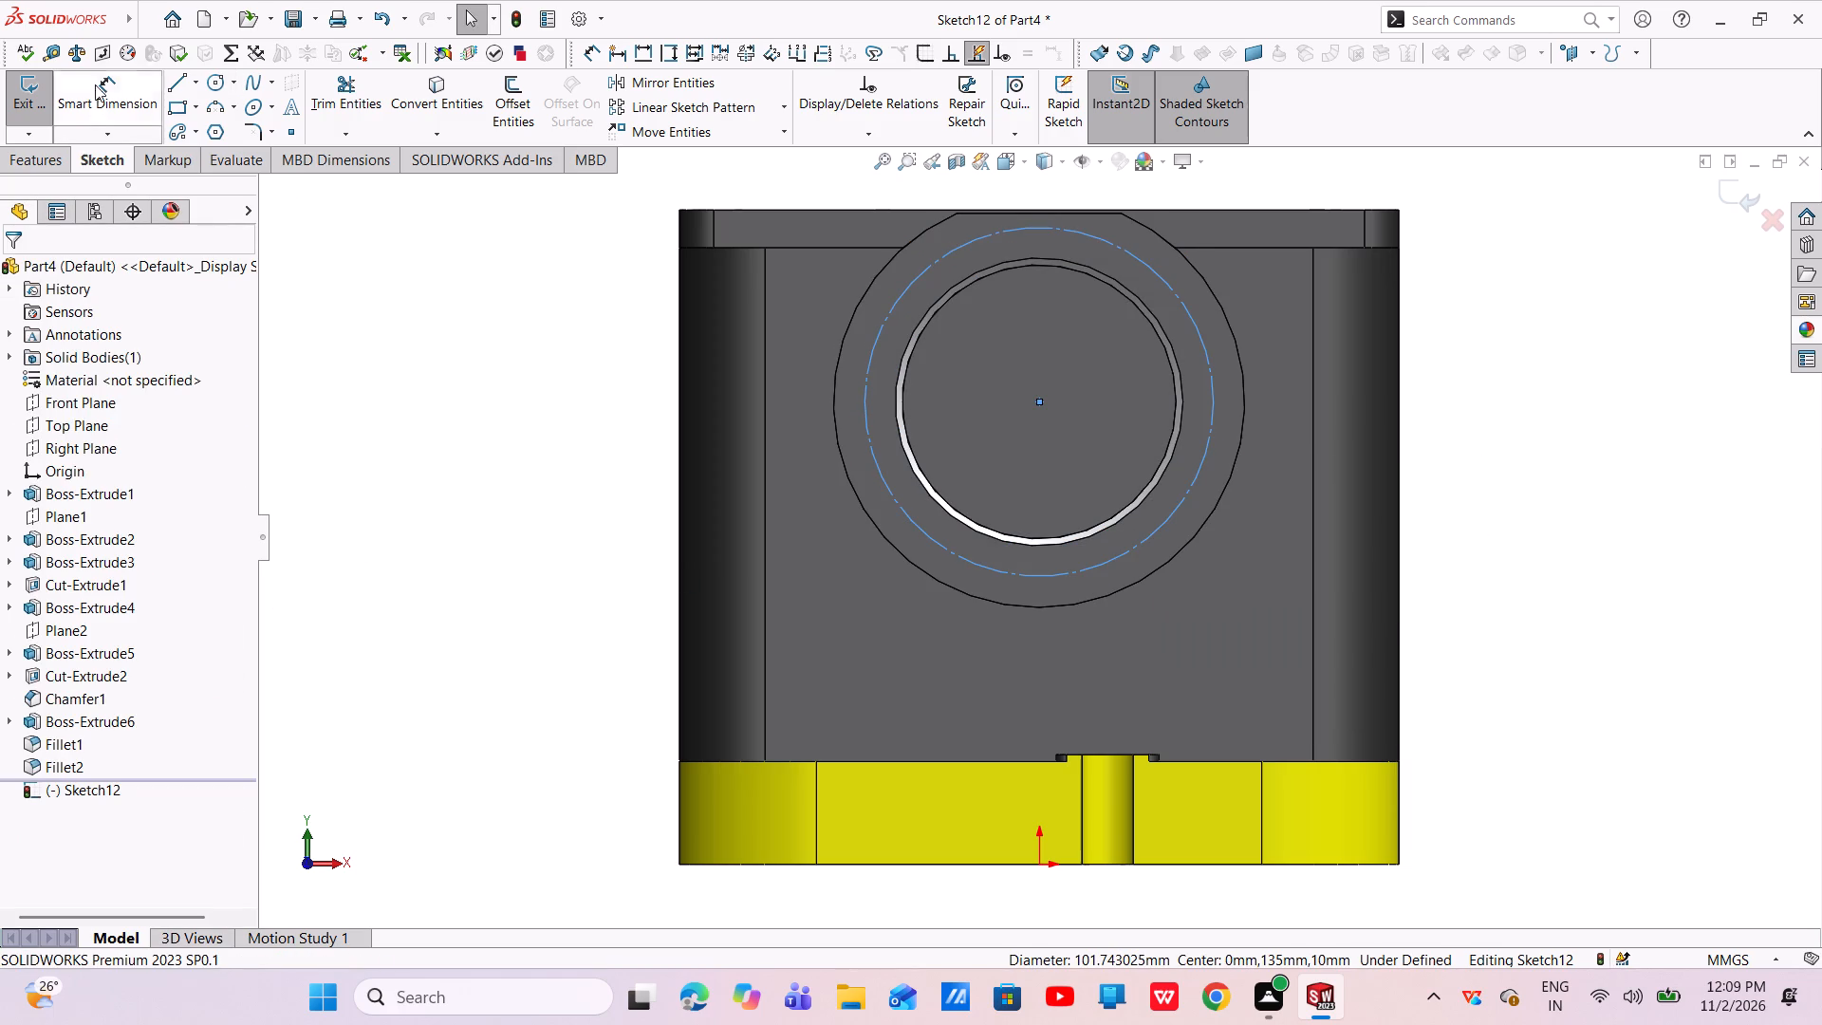
Dimension the construction circle on the boss face to a diameter of 100 mm.
left_click(96, 78)
left_click(1087, 574)
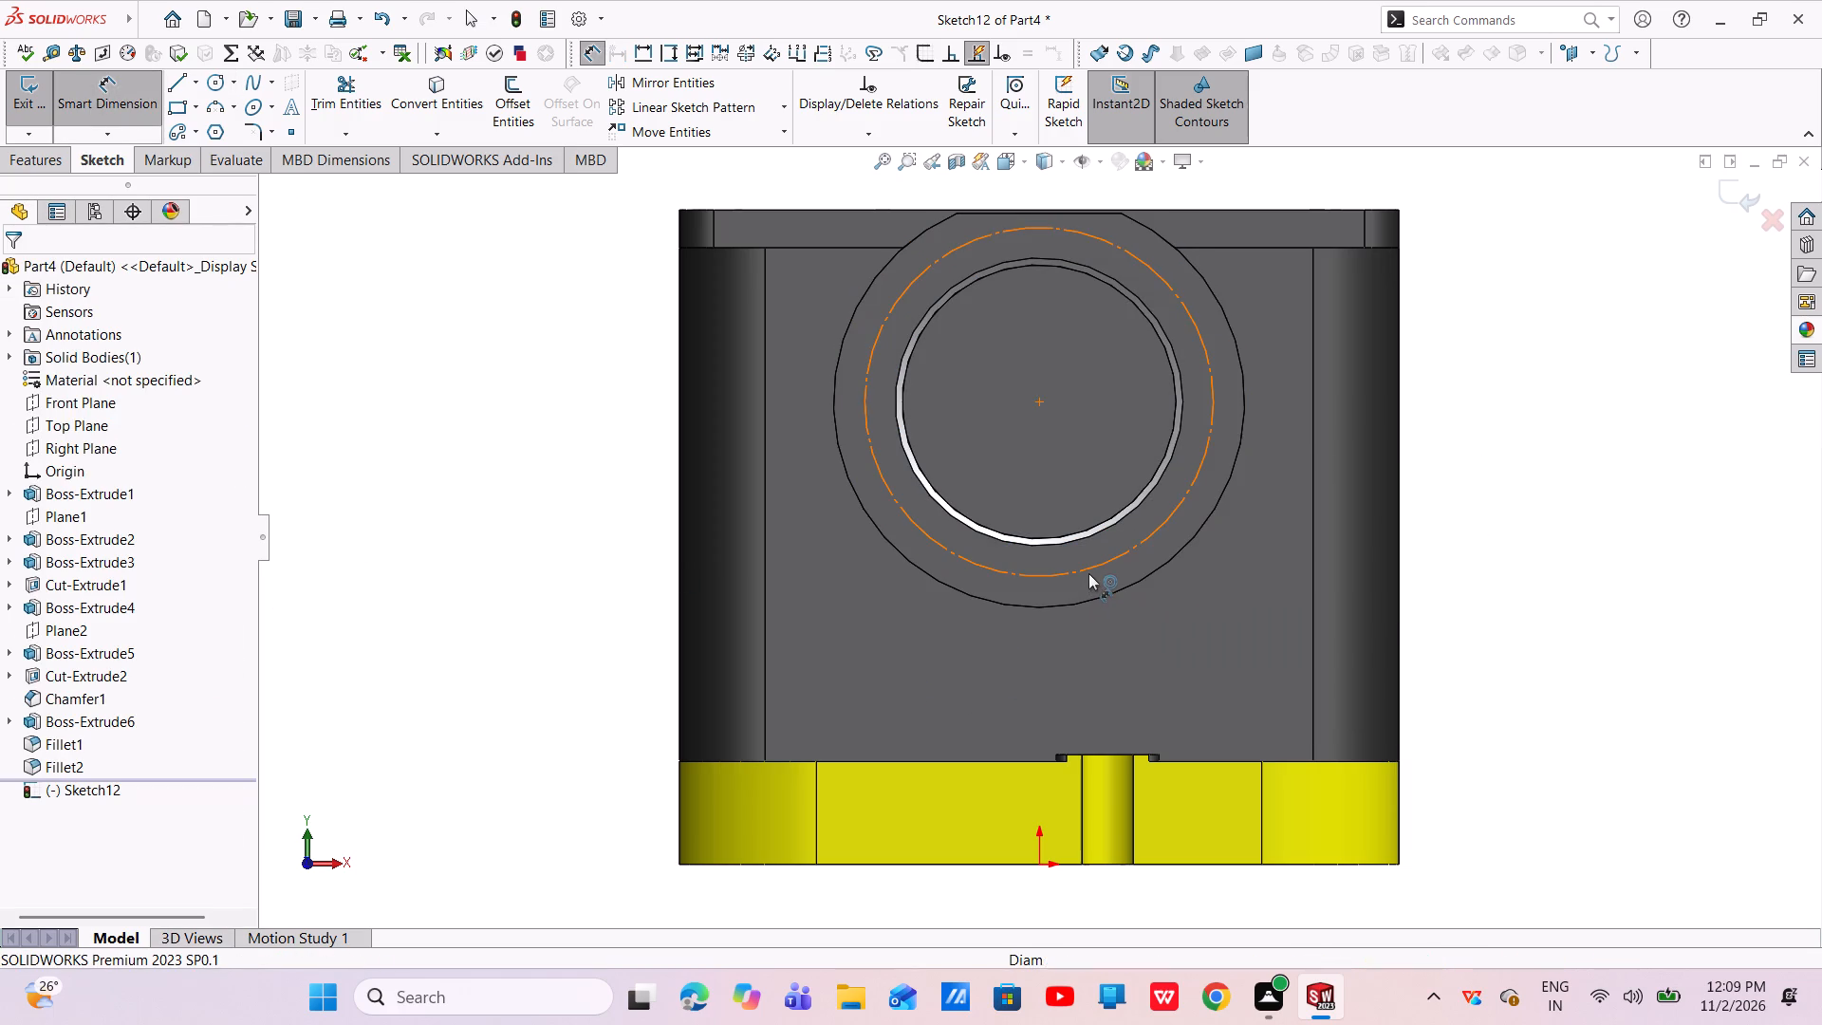
left_click(822, 692)
key("BackSpace")
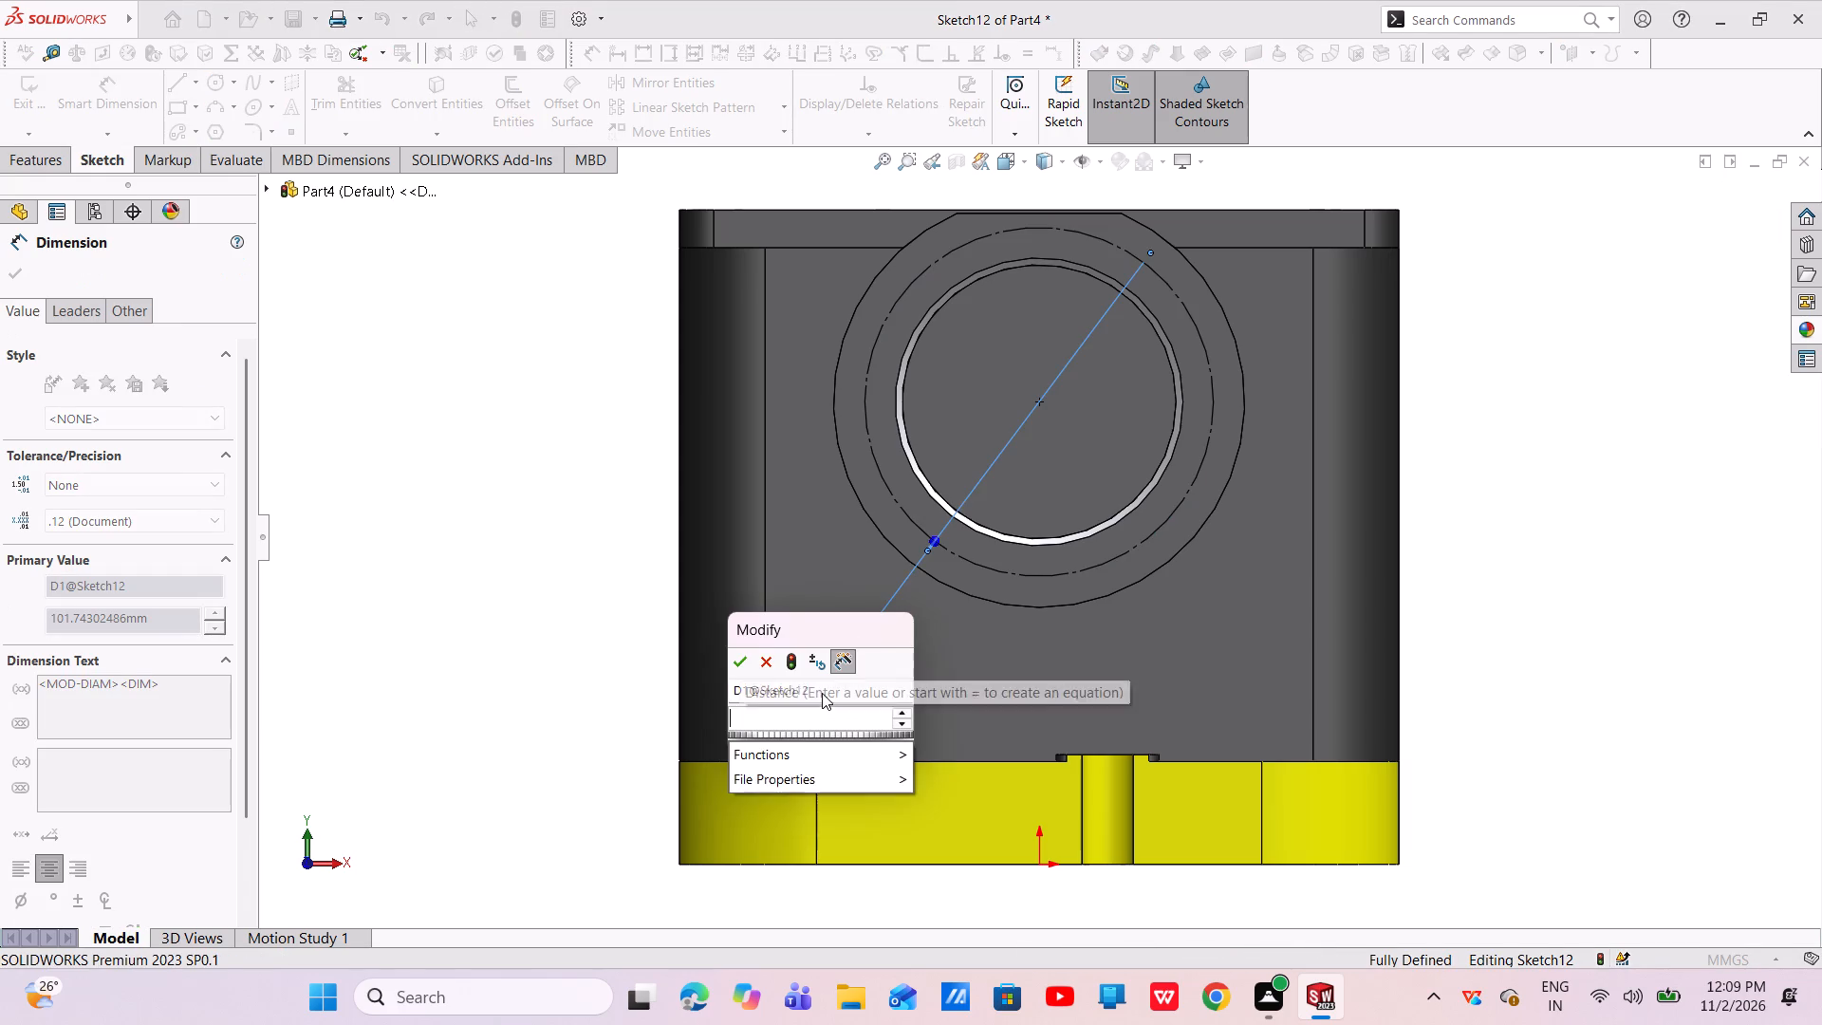
type("100")
key("Return")
key("Escape")
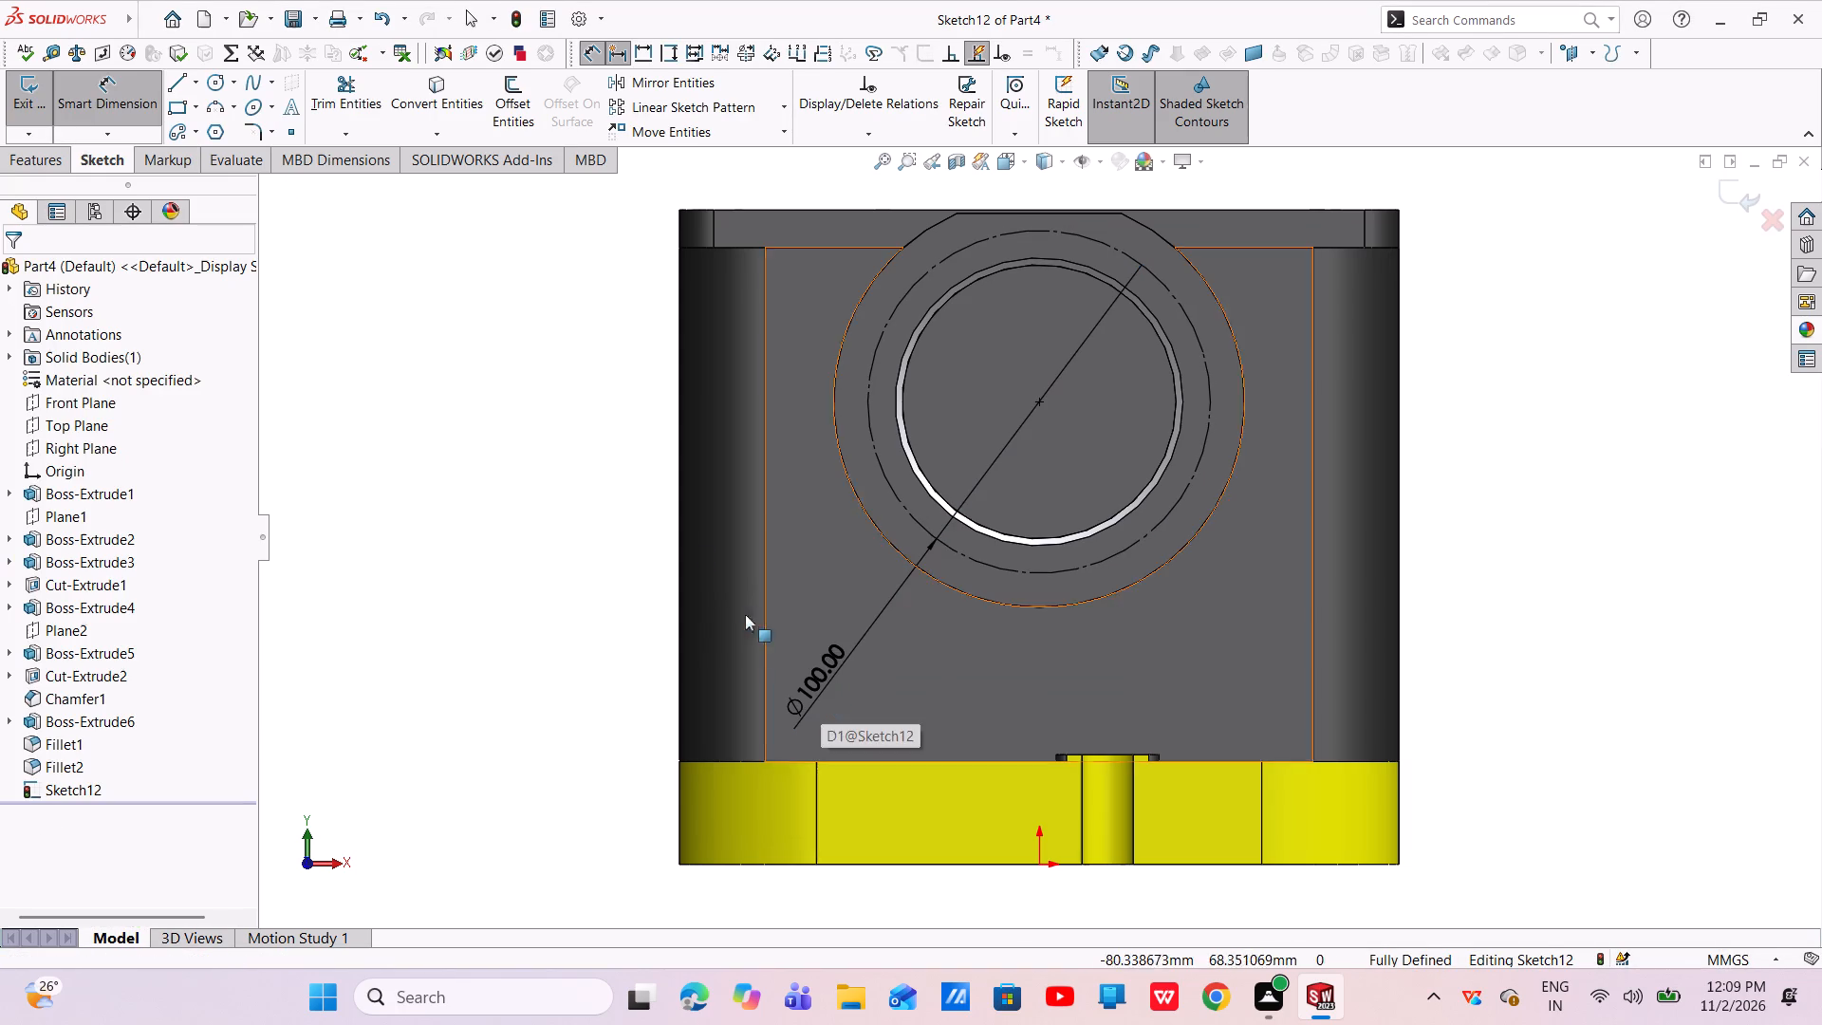
Draw a horizontal centerline 50 mm long from the bore centre out to the construction circle.
left_click(195, 83)
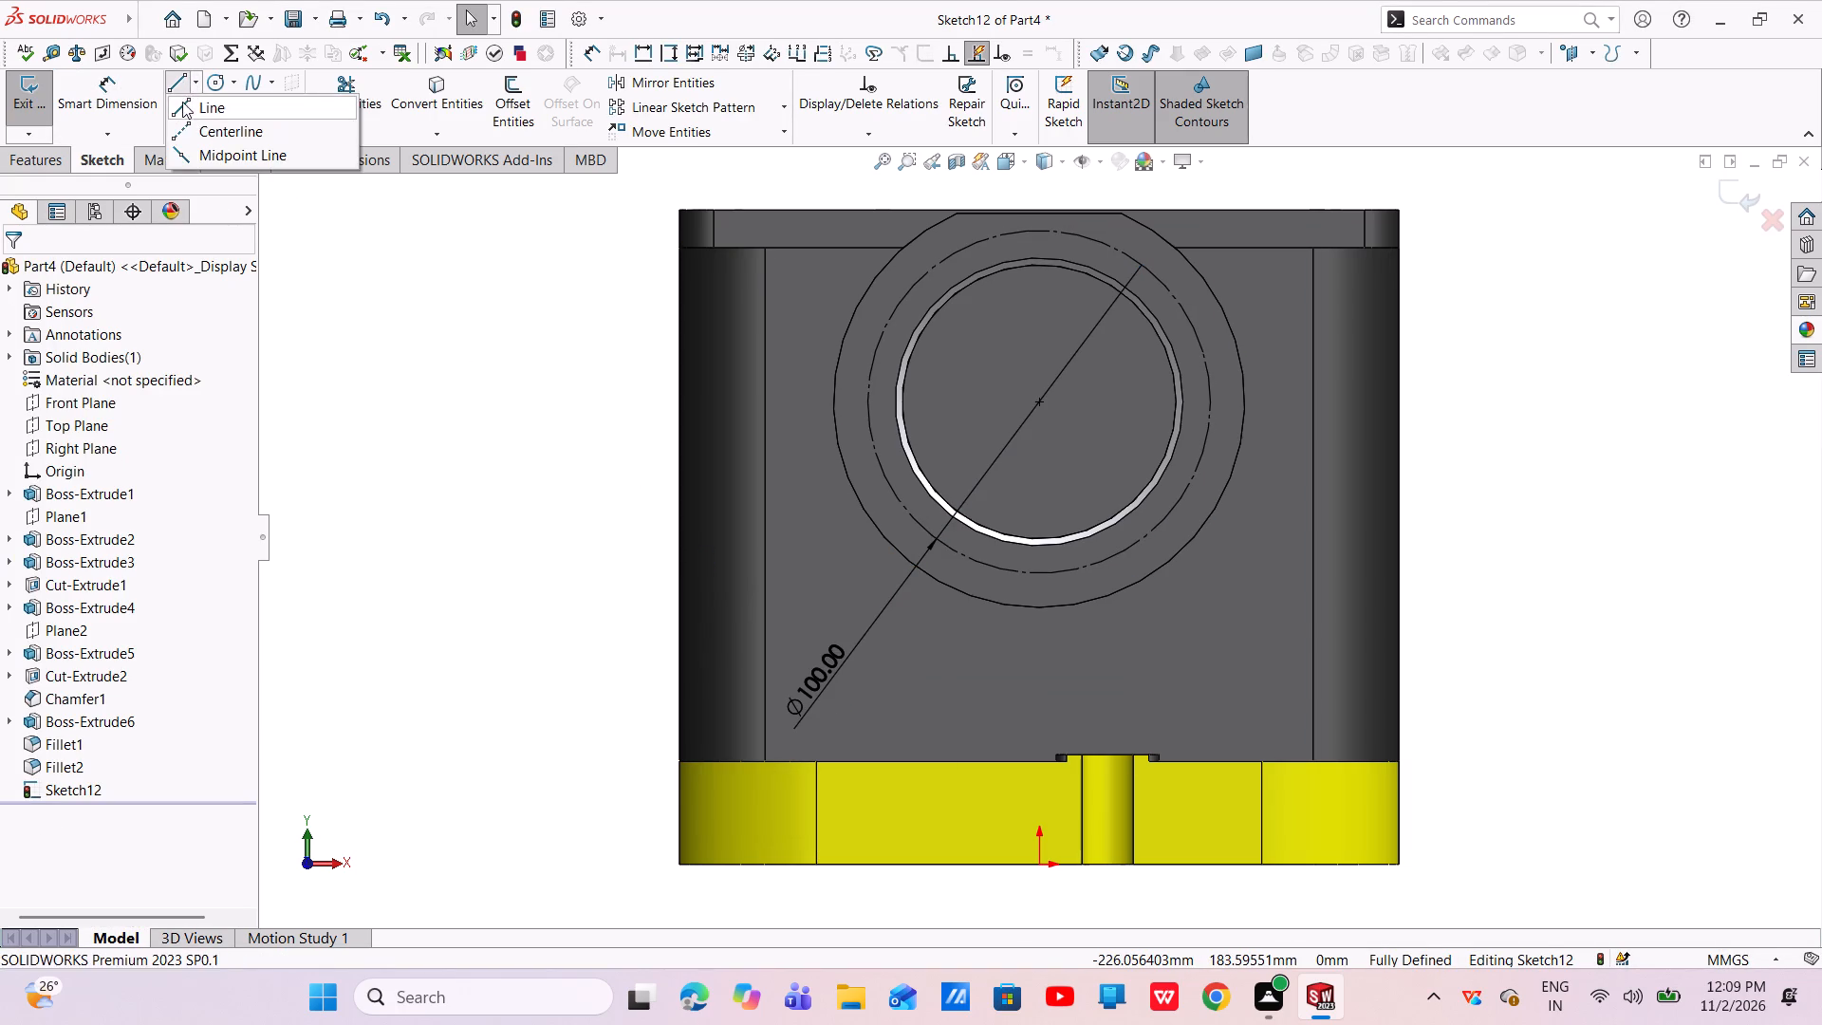
left_click(187, 122)
left_click(1039, 397)
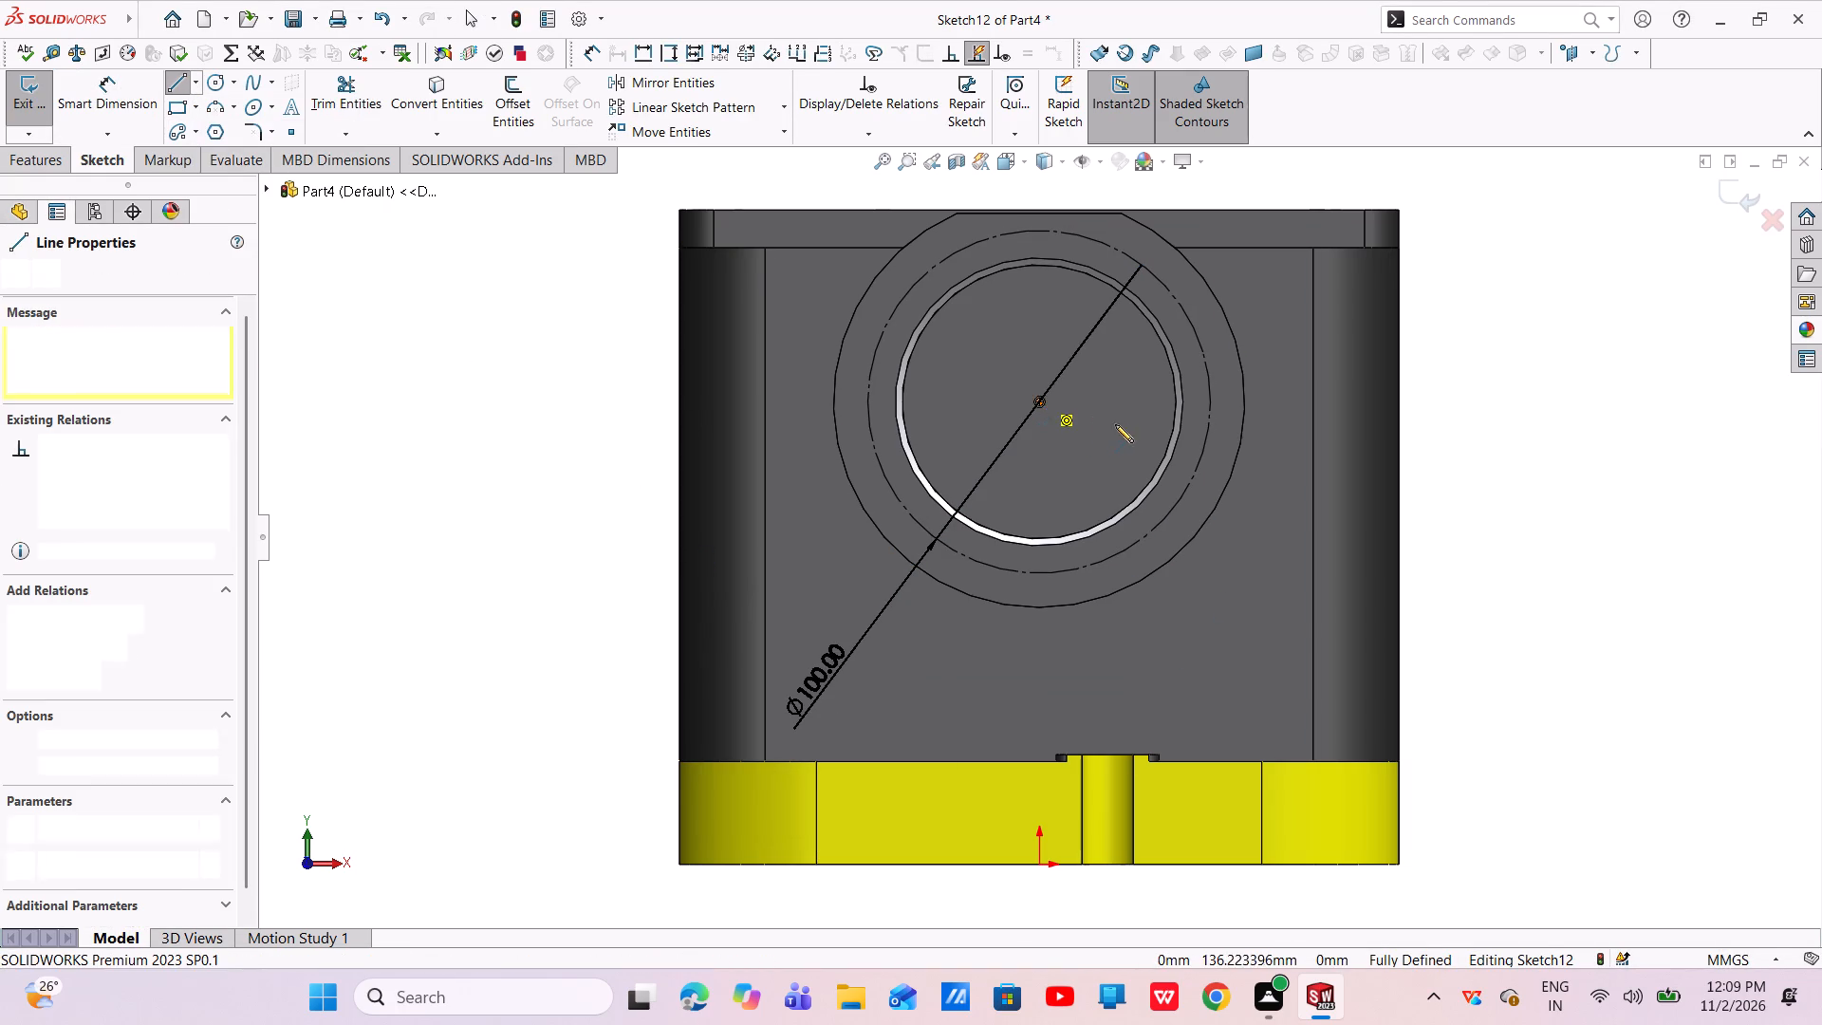
left_click(1211, 405)
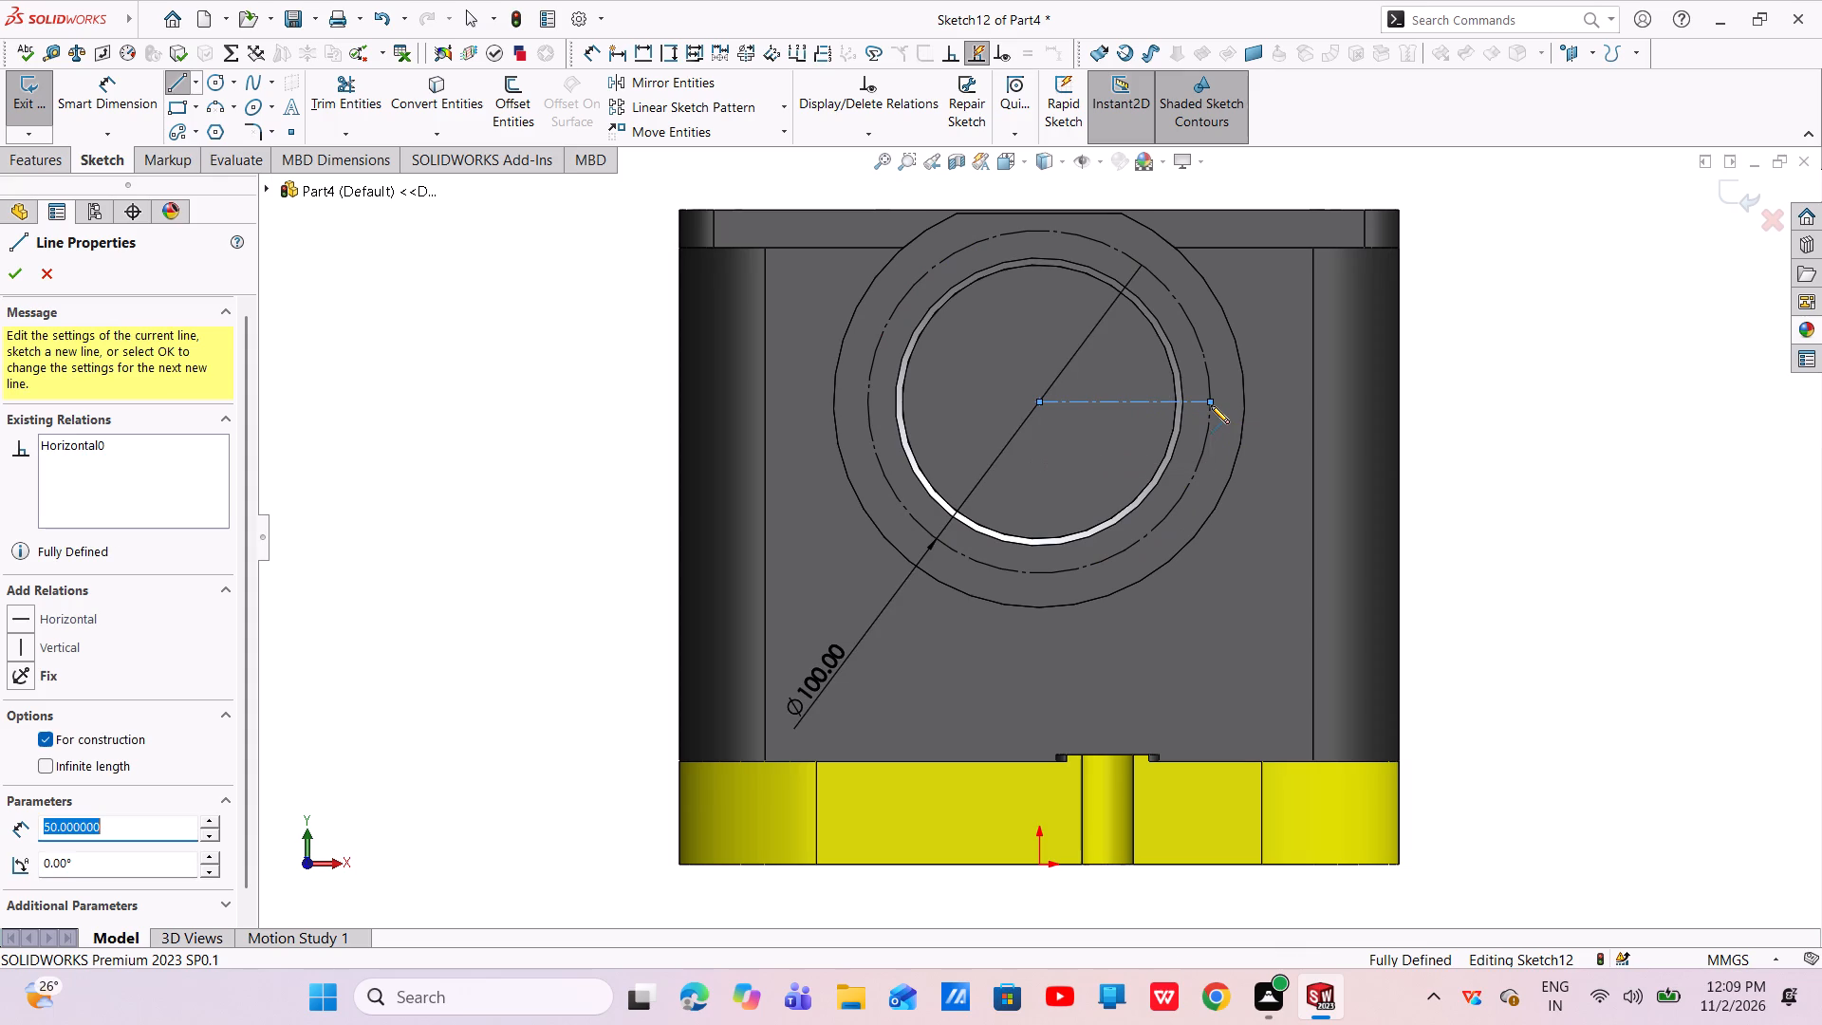
right_click(1211, 405)
left_click(1225, 416)
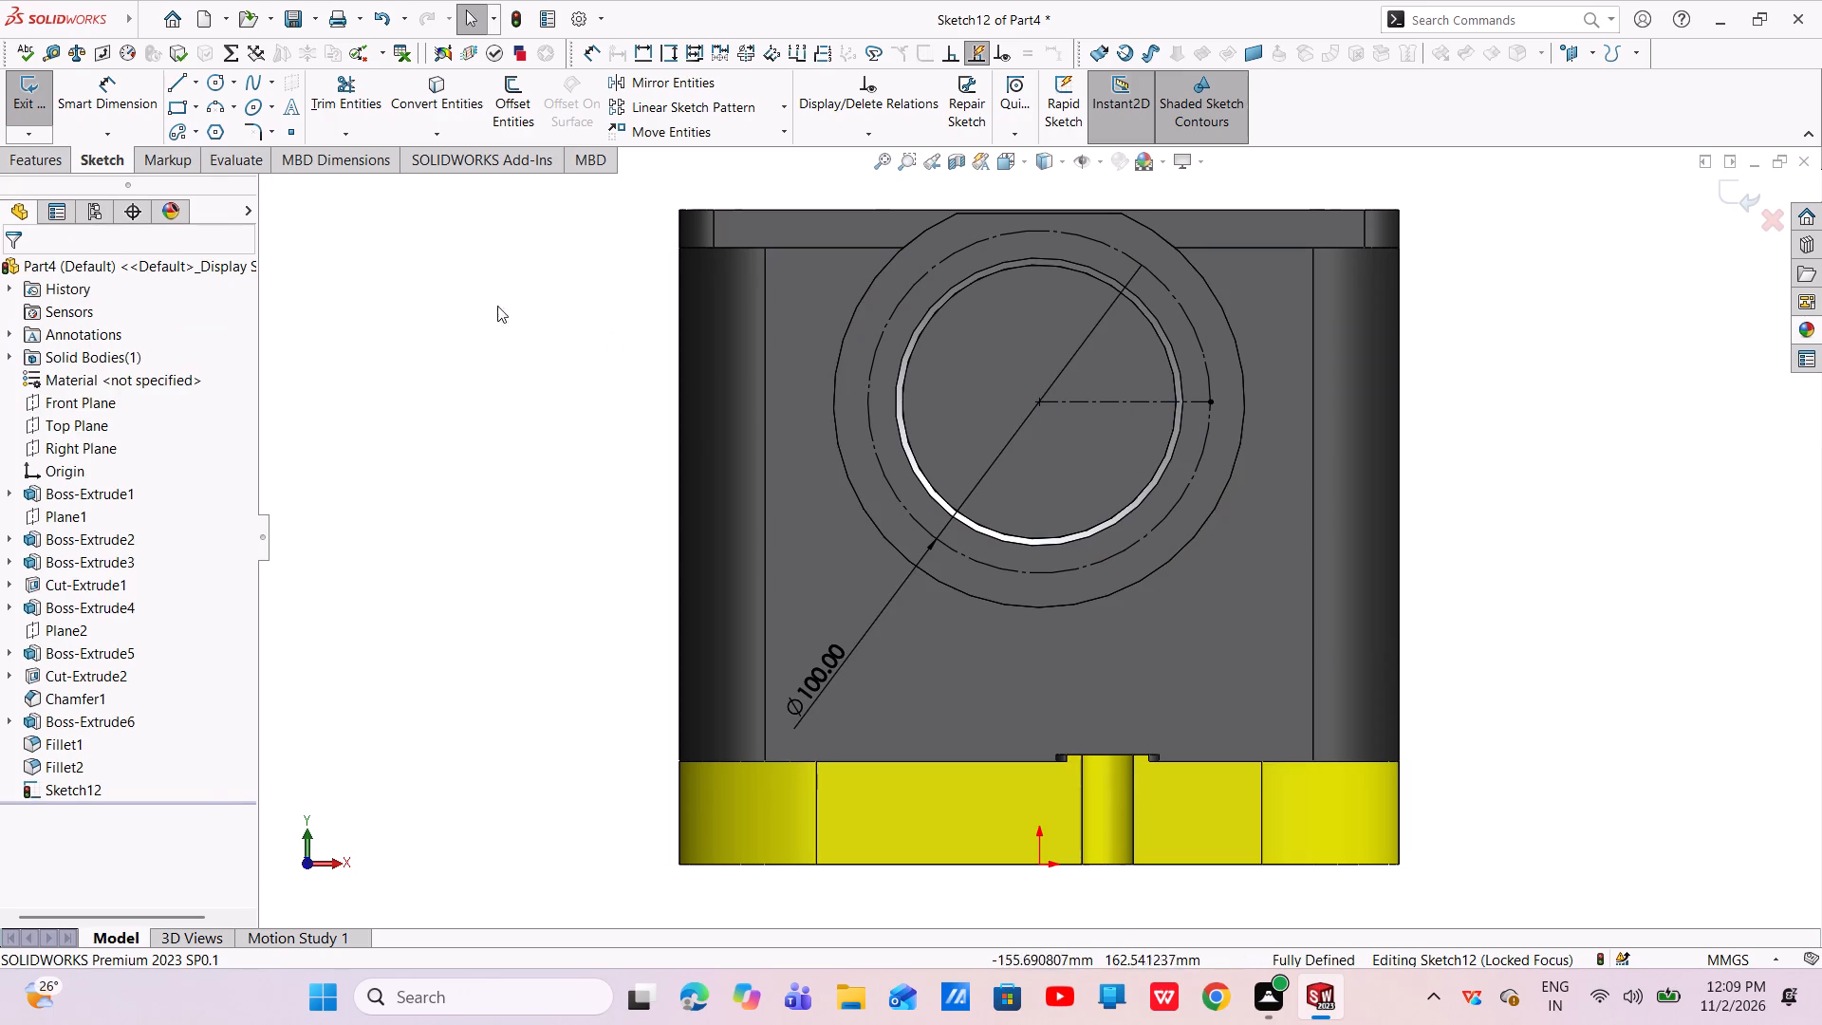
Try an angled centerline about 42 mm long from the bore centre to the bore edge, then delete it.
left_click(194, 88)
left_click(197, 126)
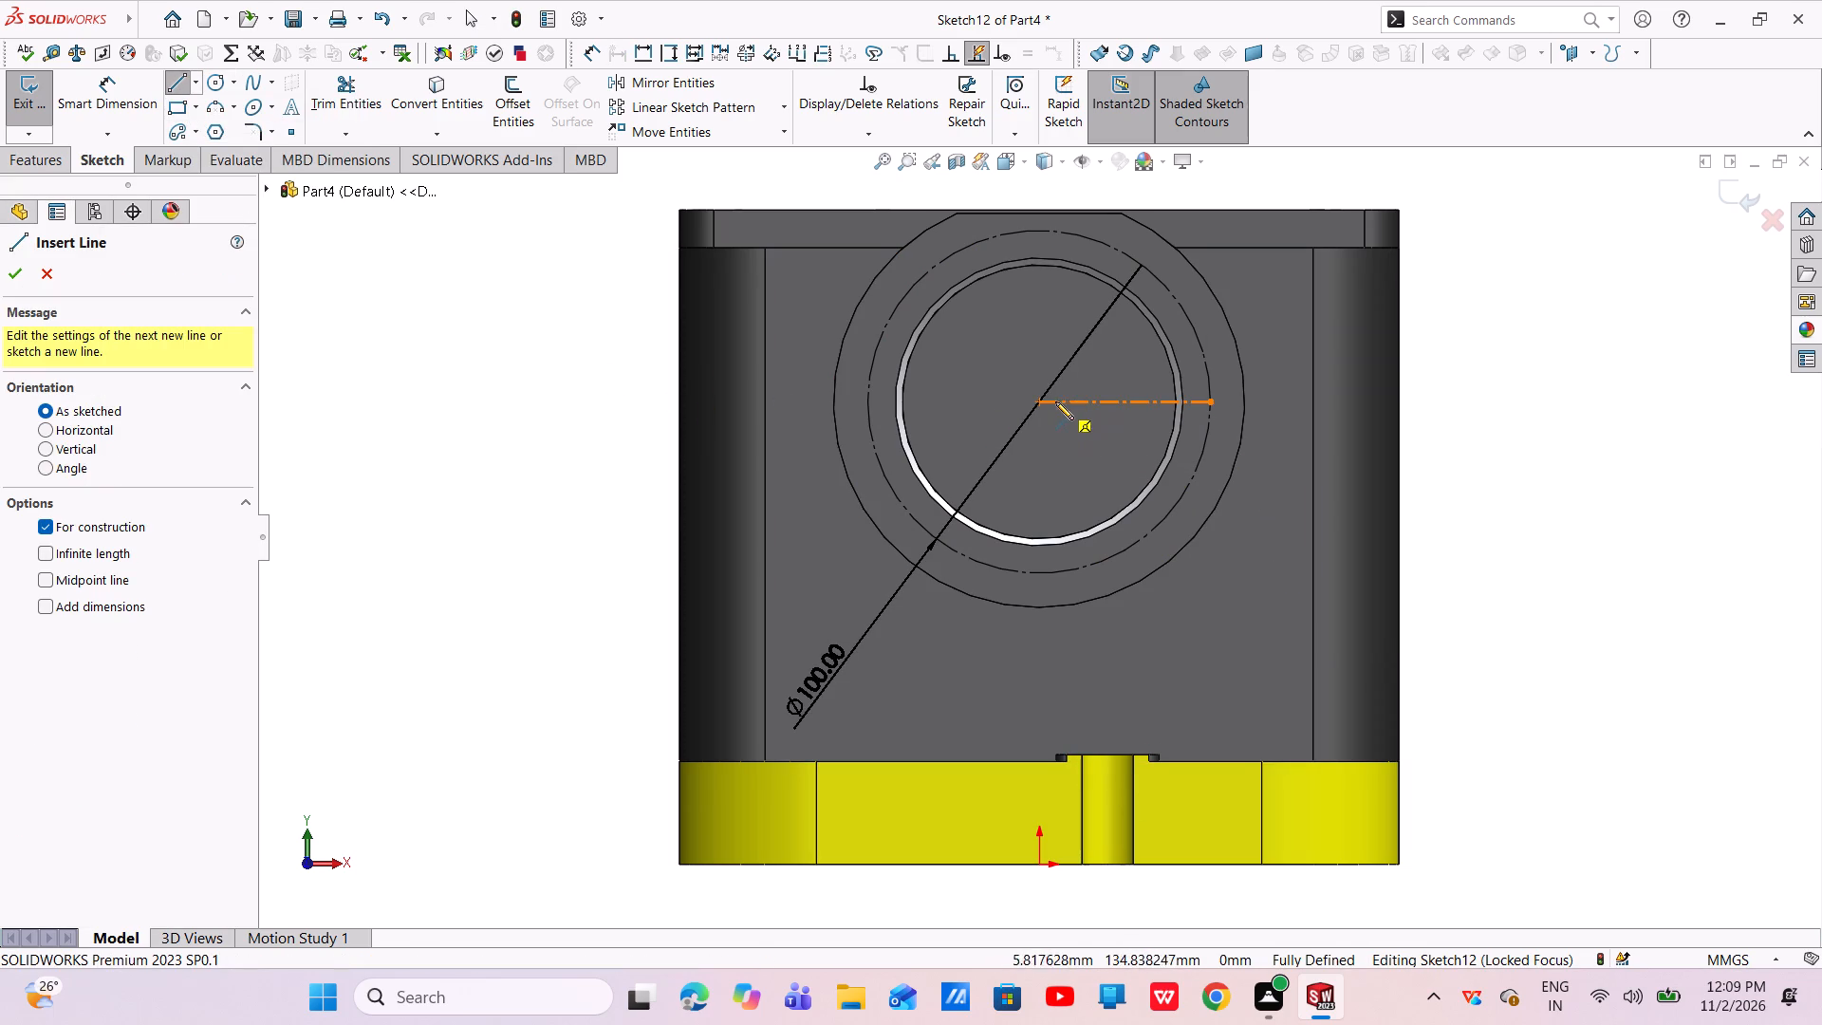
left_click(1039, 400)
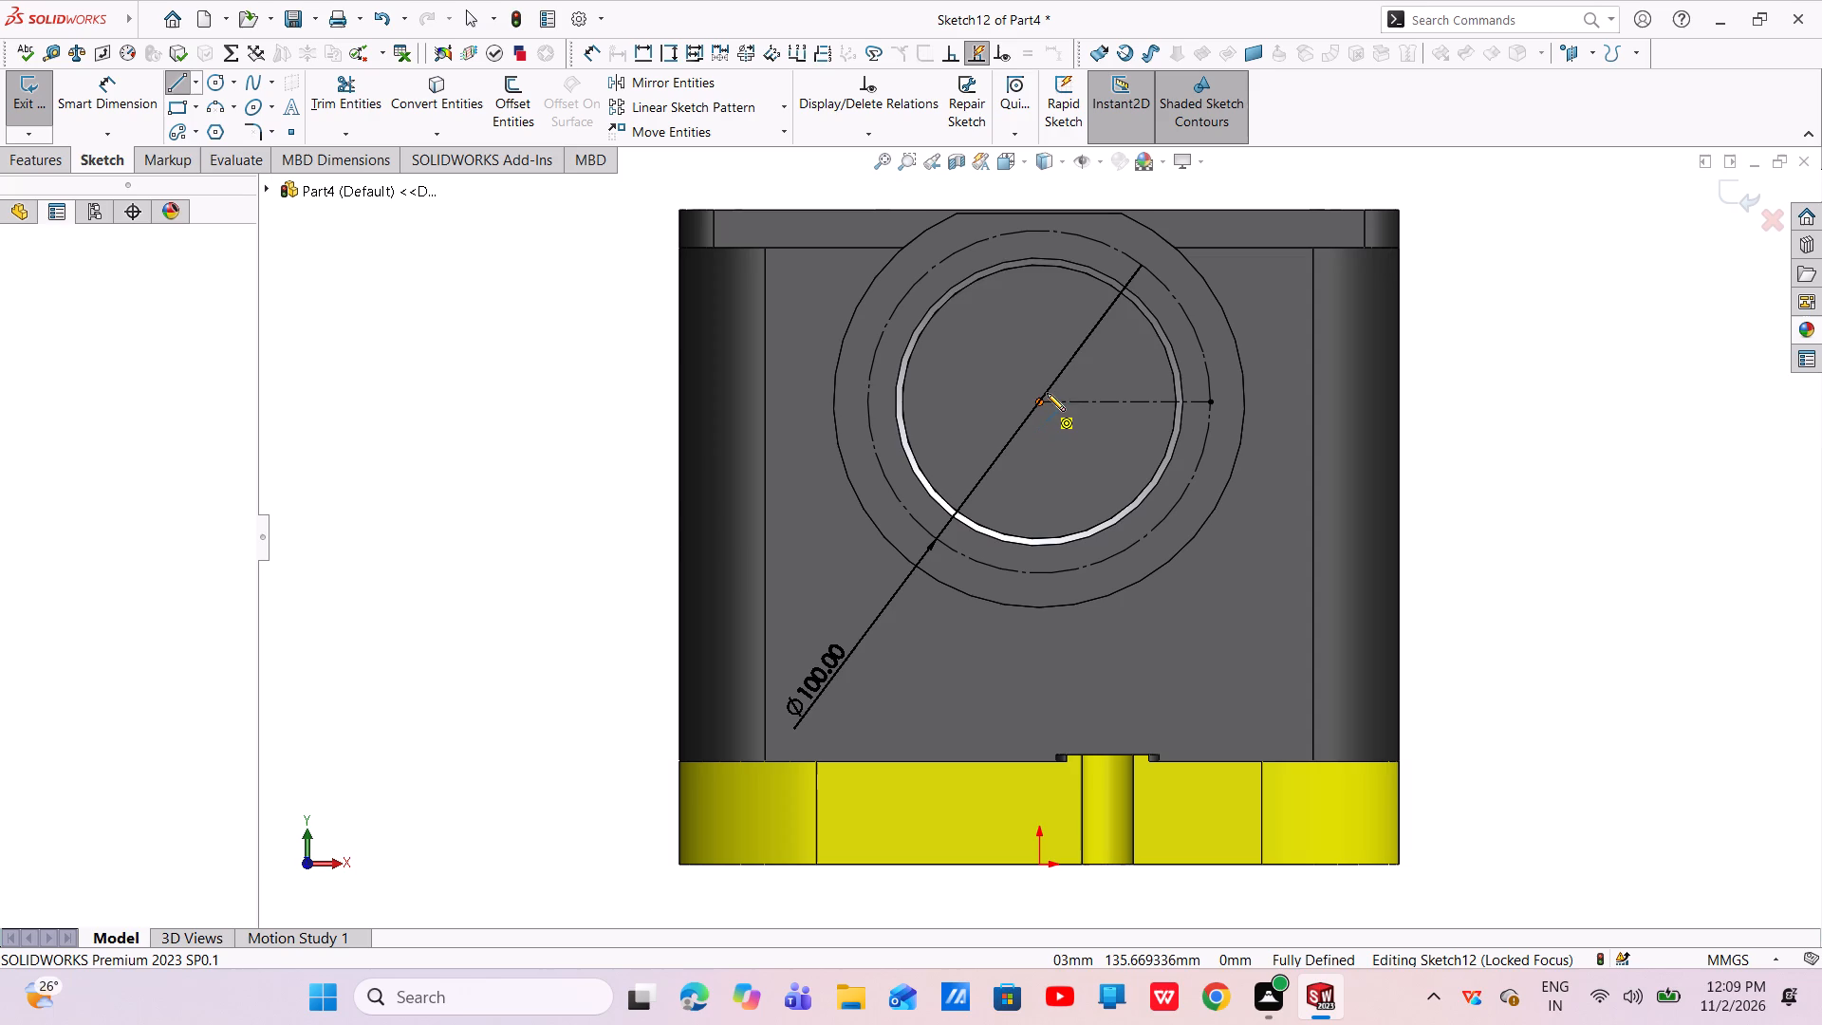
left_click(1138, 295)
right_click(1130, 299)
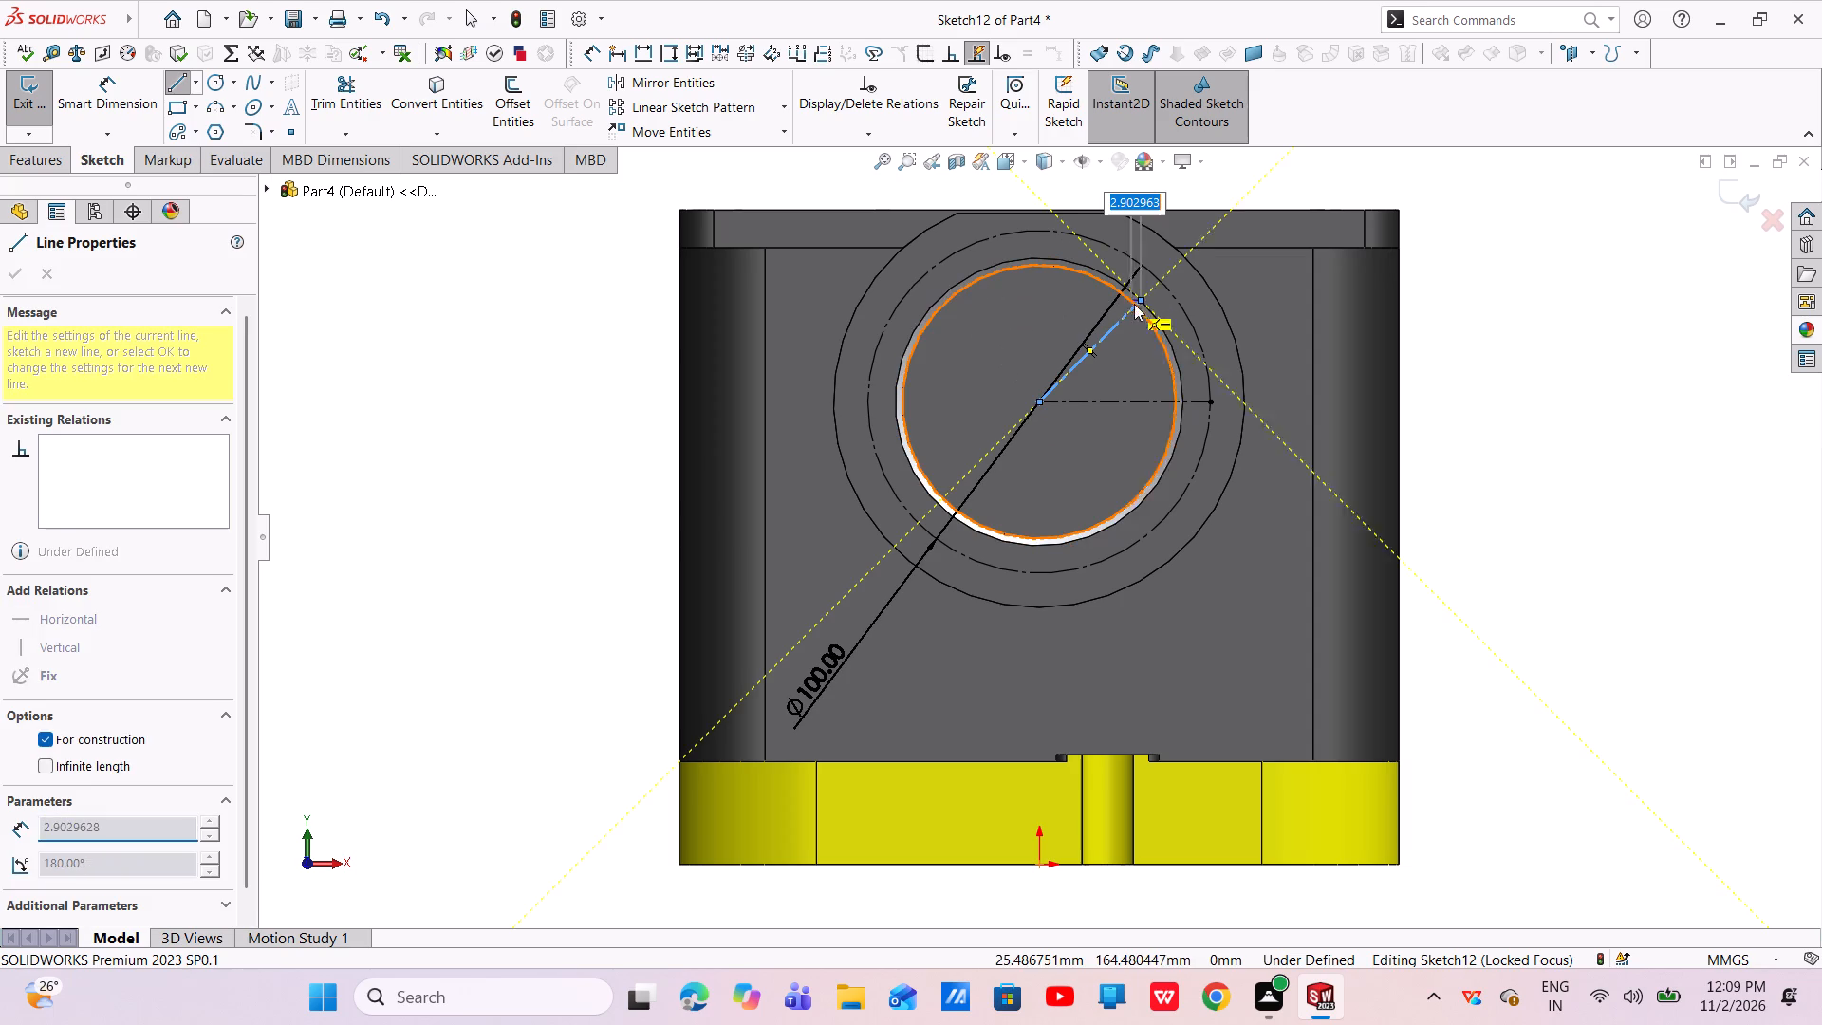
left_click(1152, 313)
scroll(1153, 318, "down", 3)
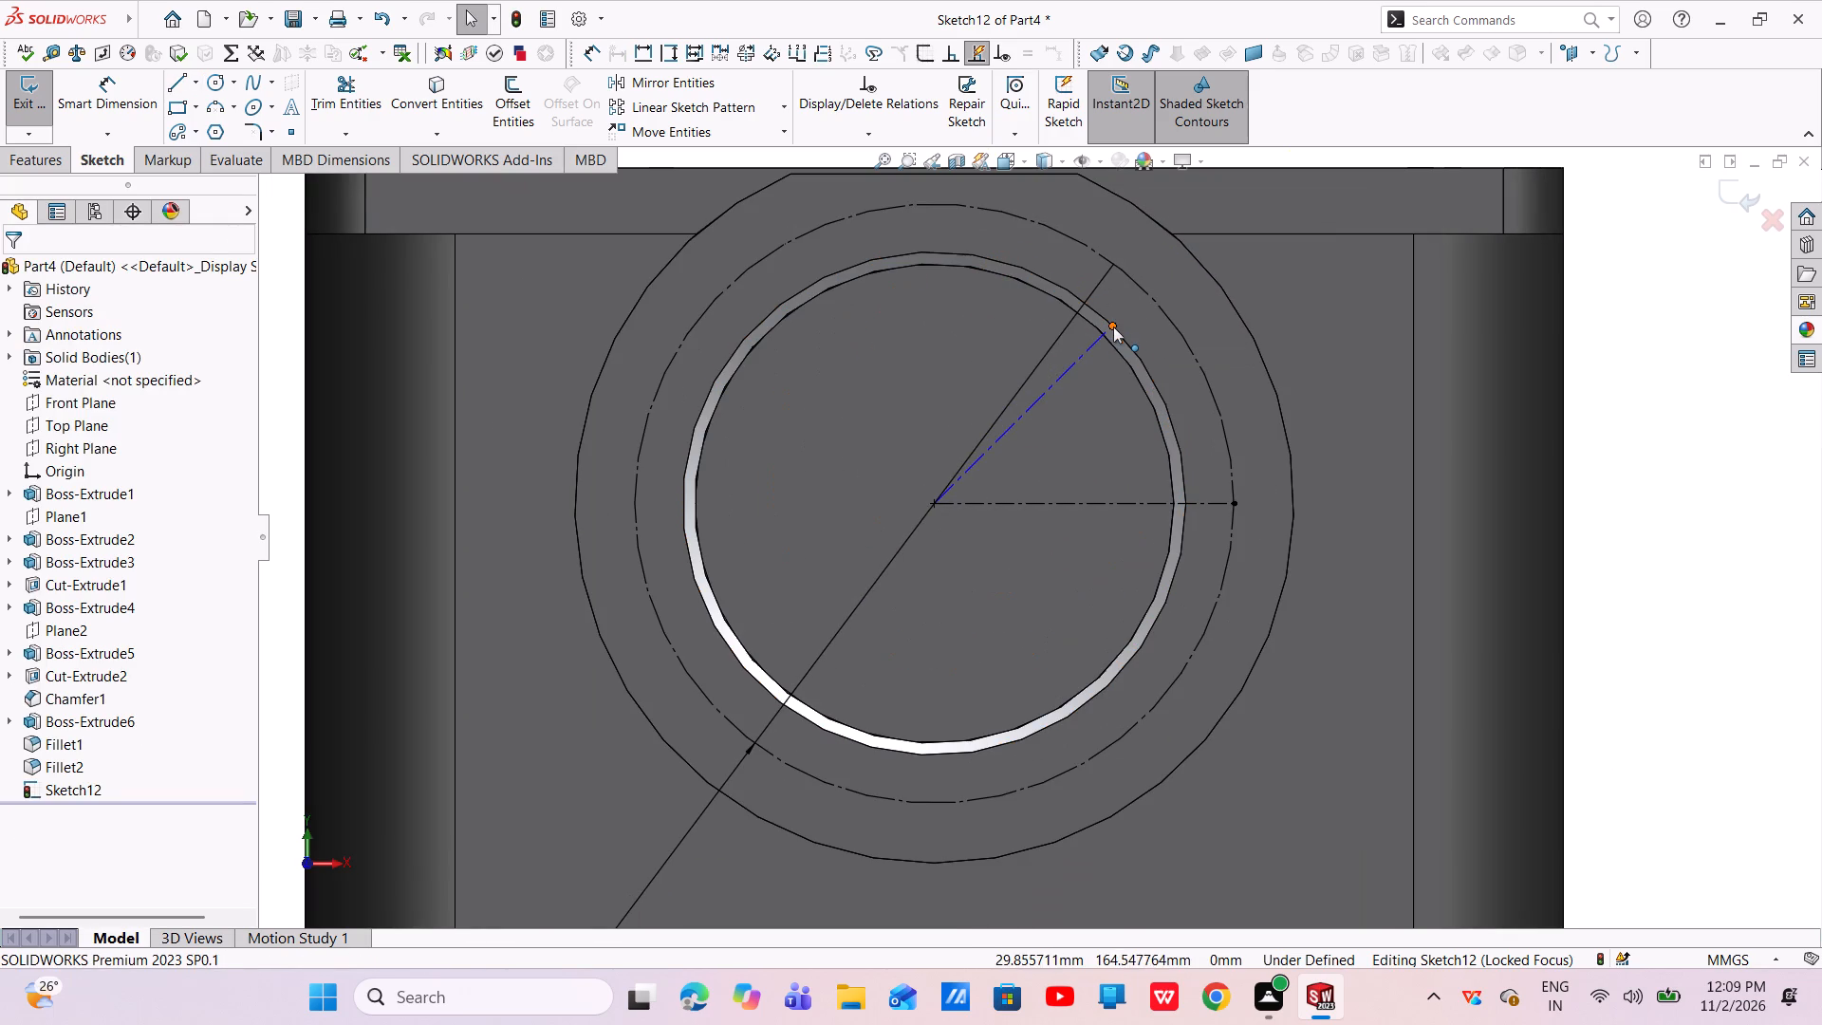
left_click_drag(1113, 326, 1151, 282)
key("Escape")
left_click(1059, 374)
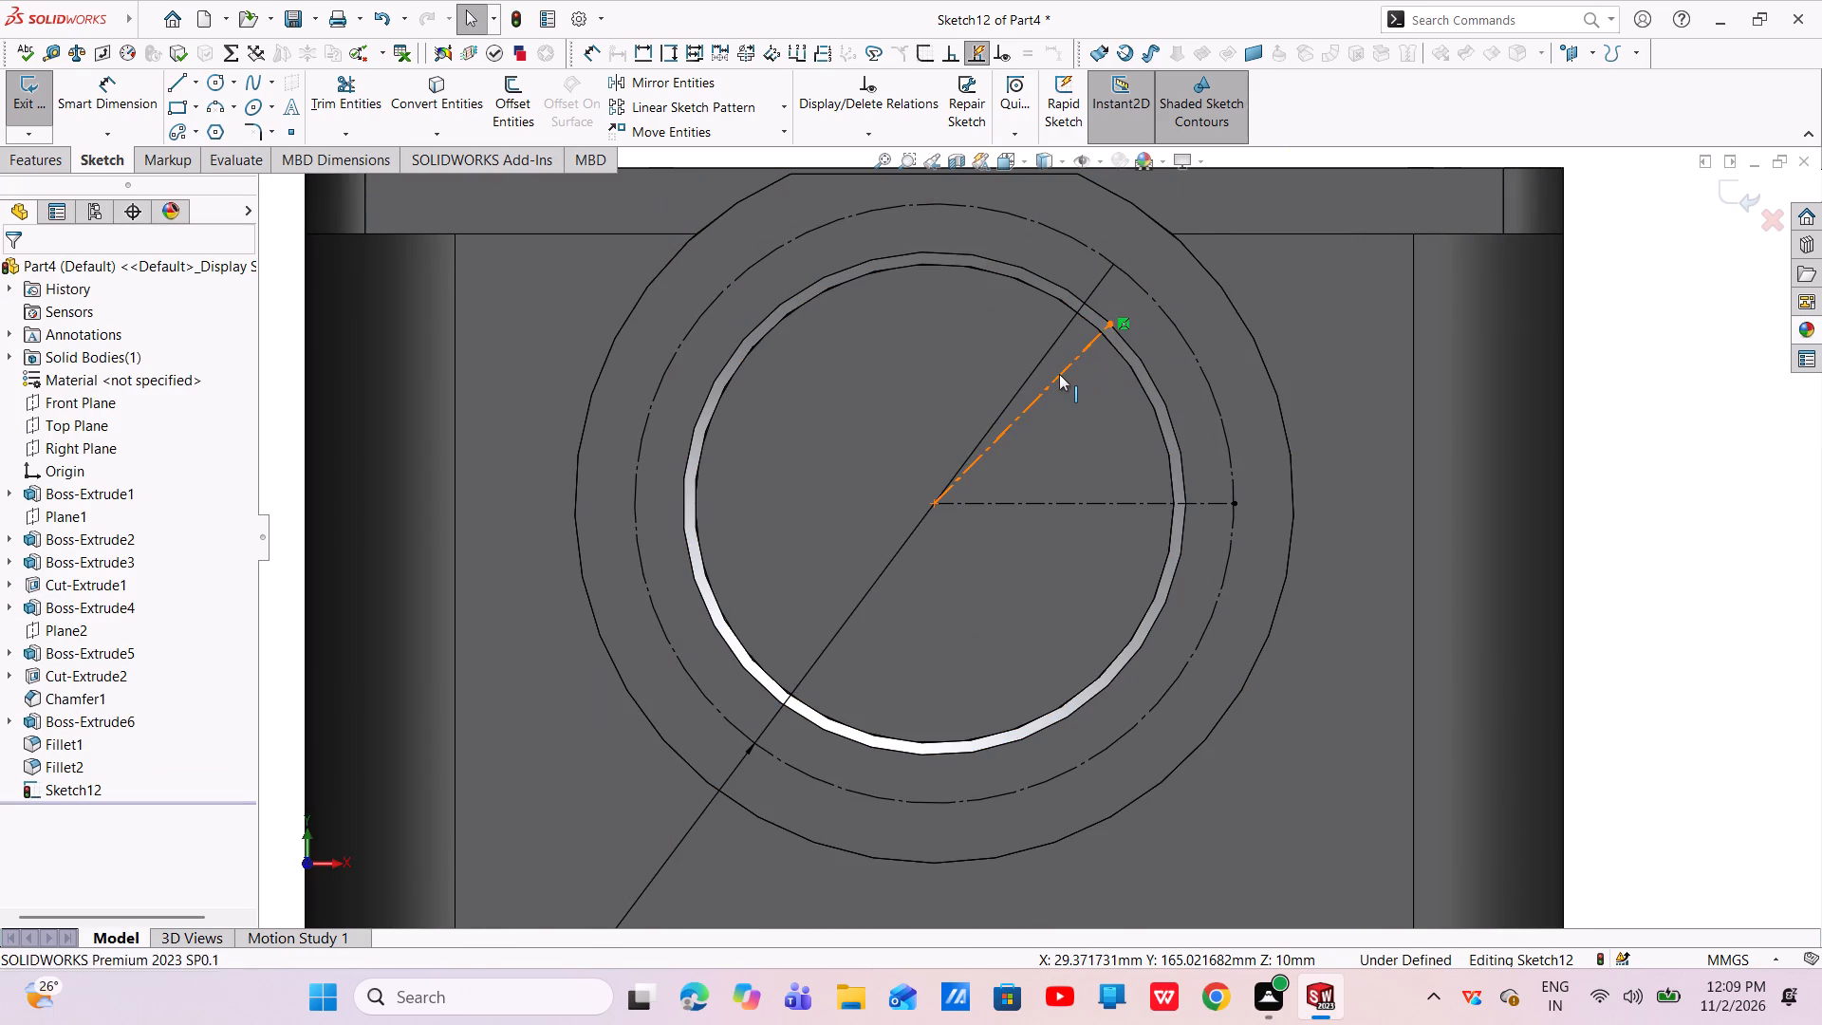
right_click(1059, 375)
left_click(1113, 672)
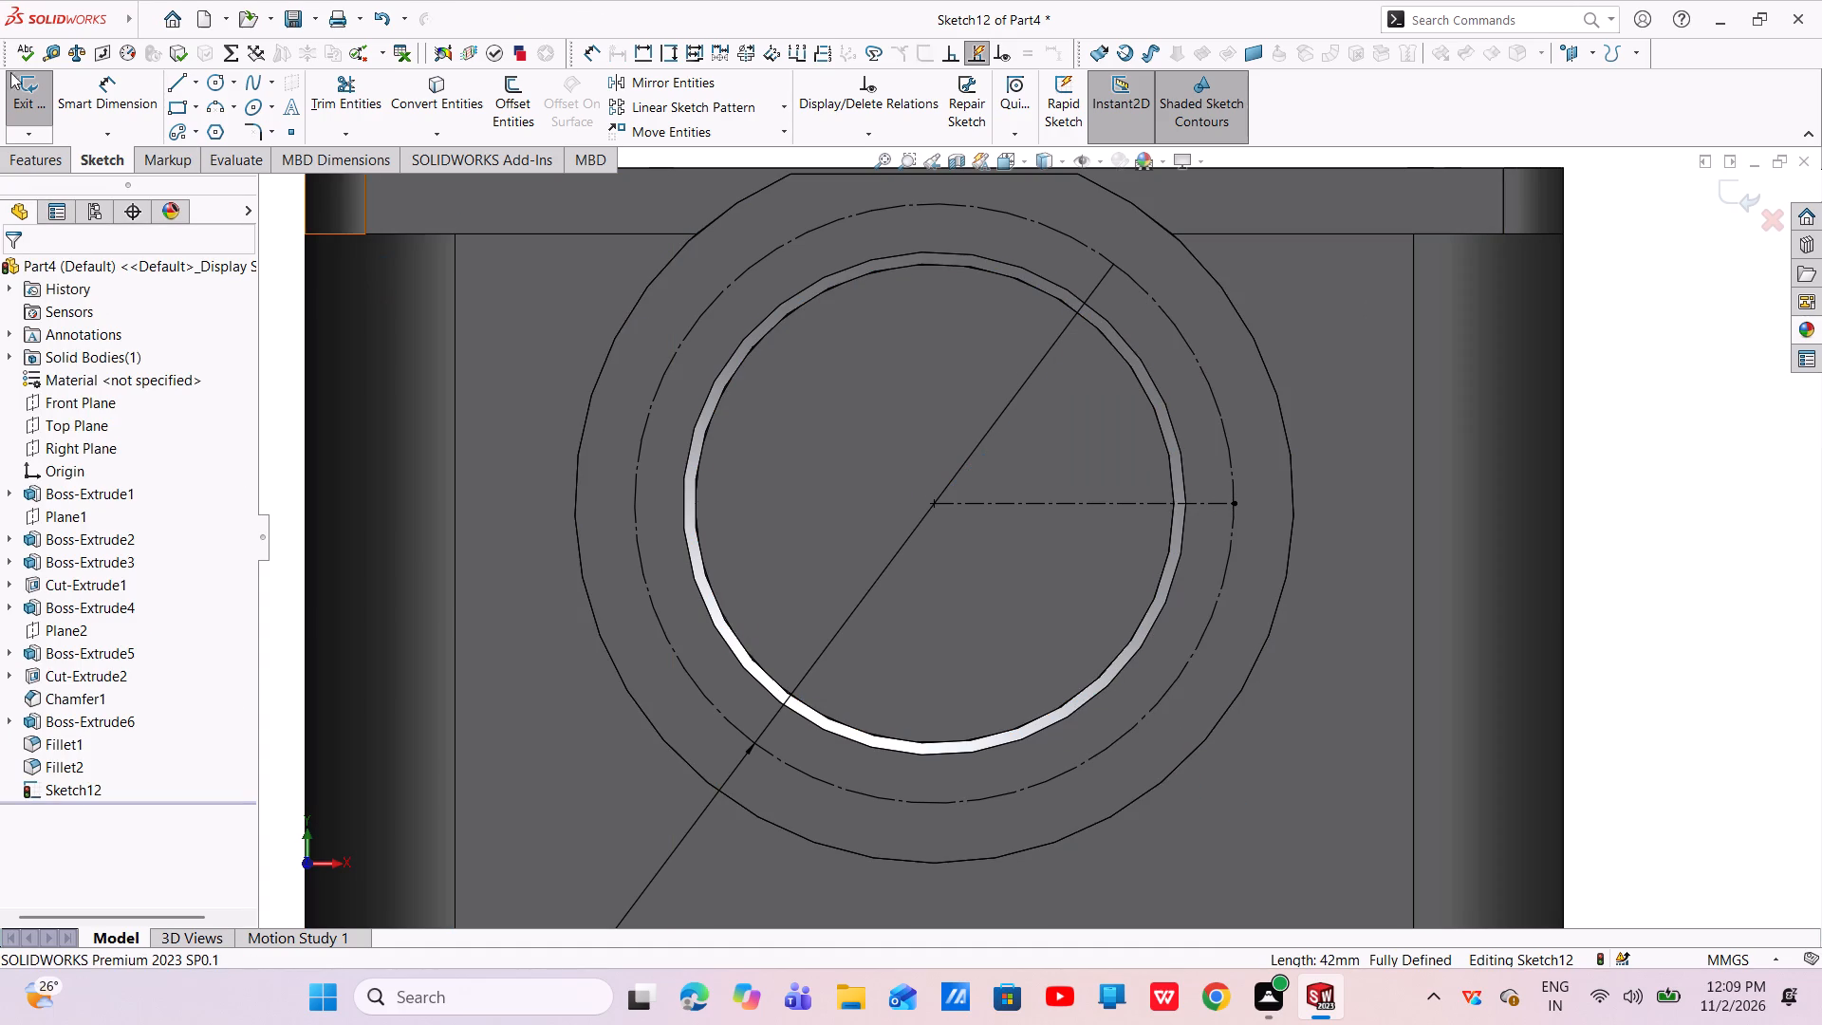
Draw an angled centerline from the bore centre up to the construction circle, at about 43° to the horizontal centerline.
left_click(195, 84)
left_click(199, 123)
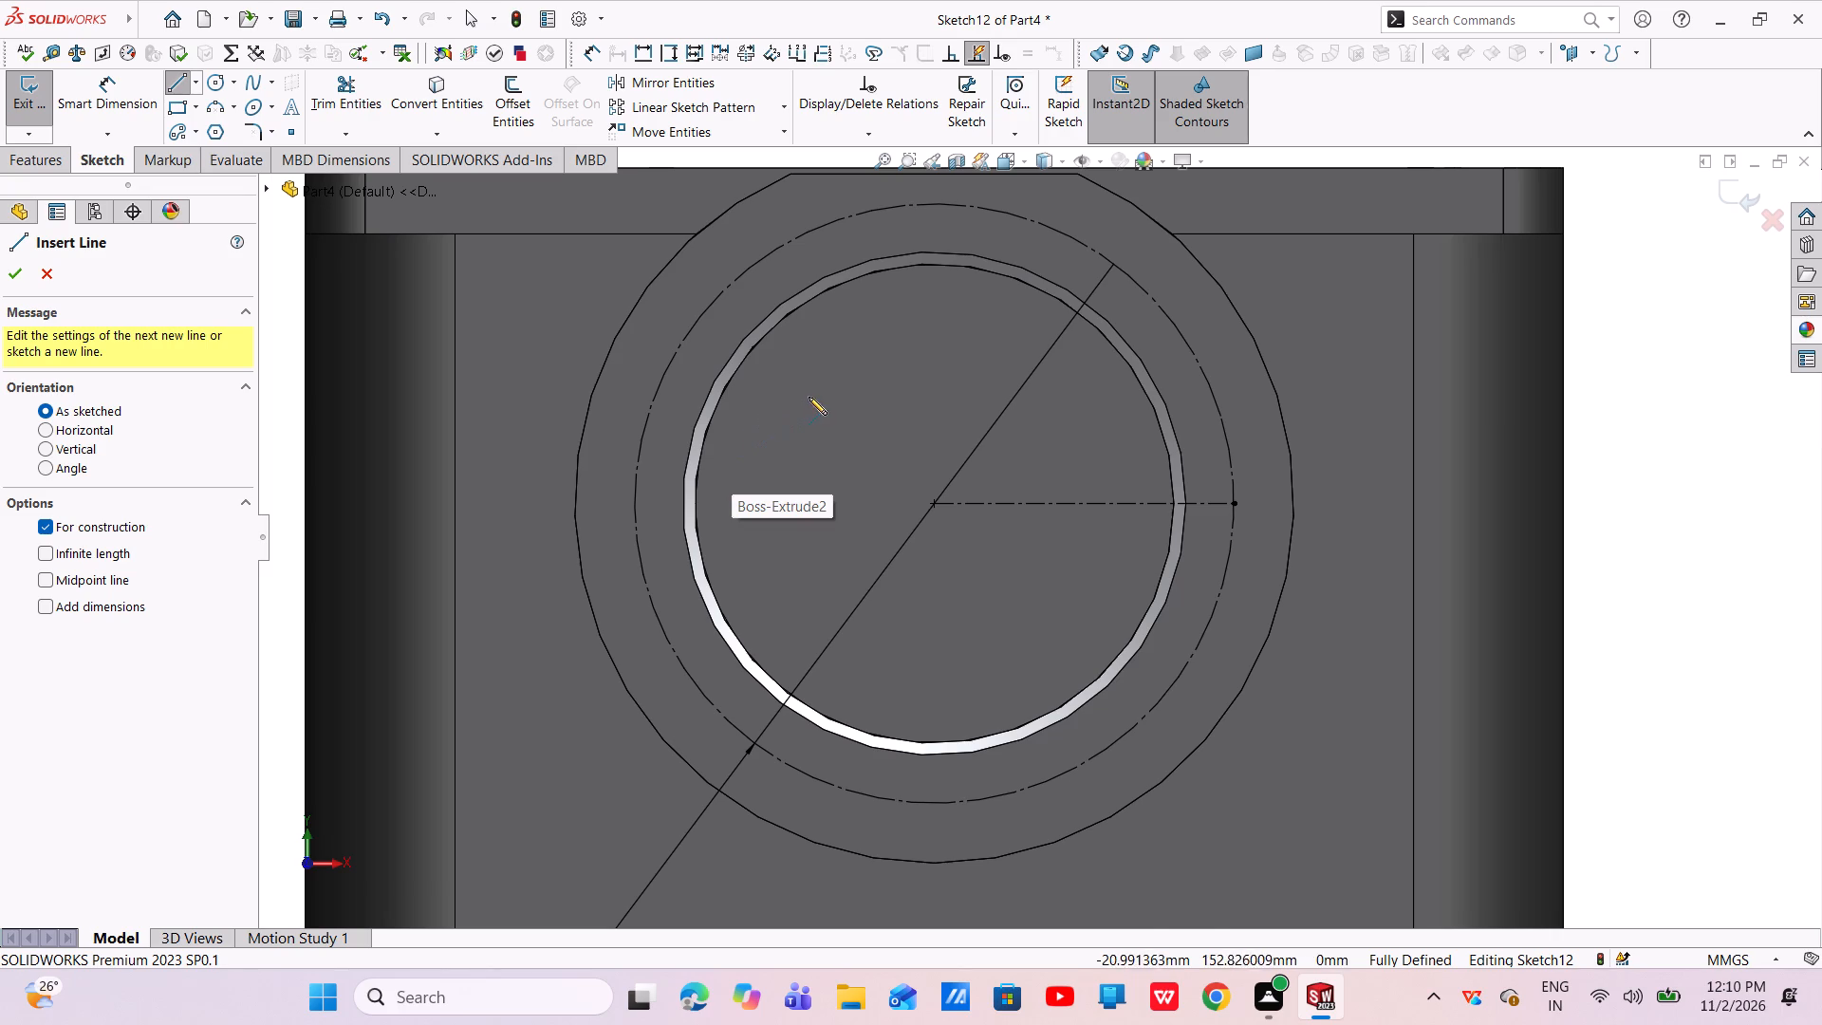
left_click(934, 505)
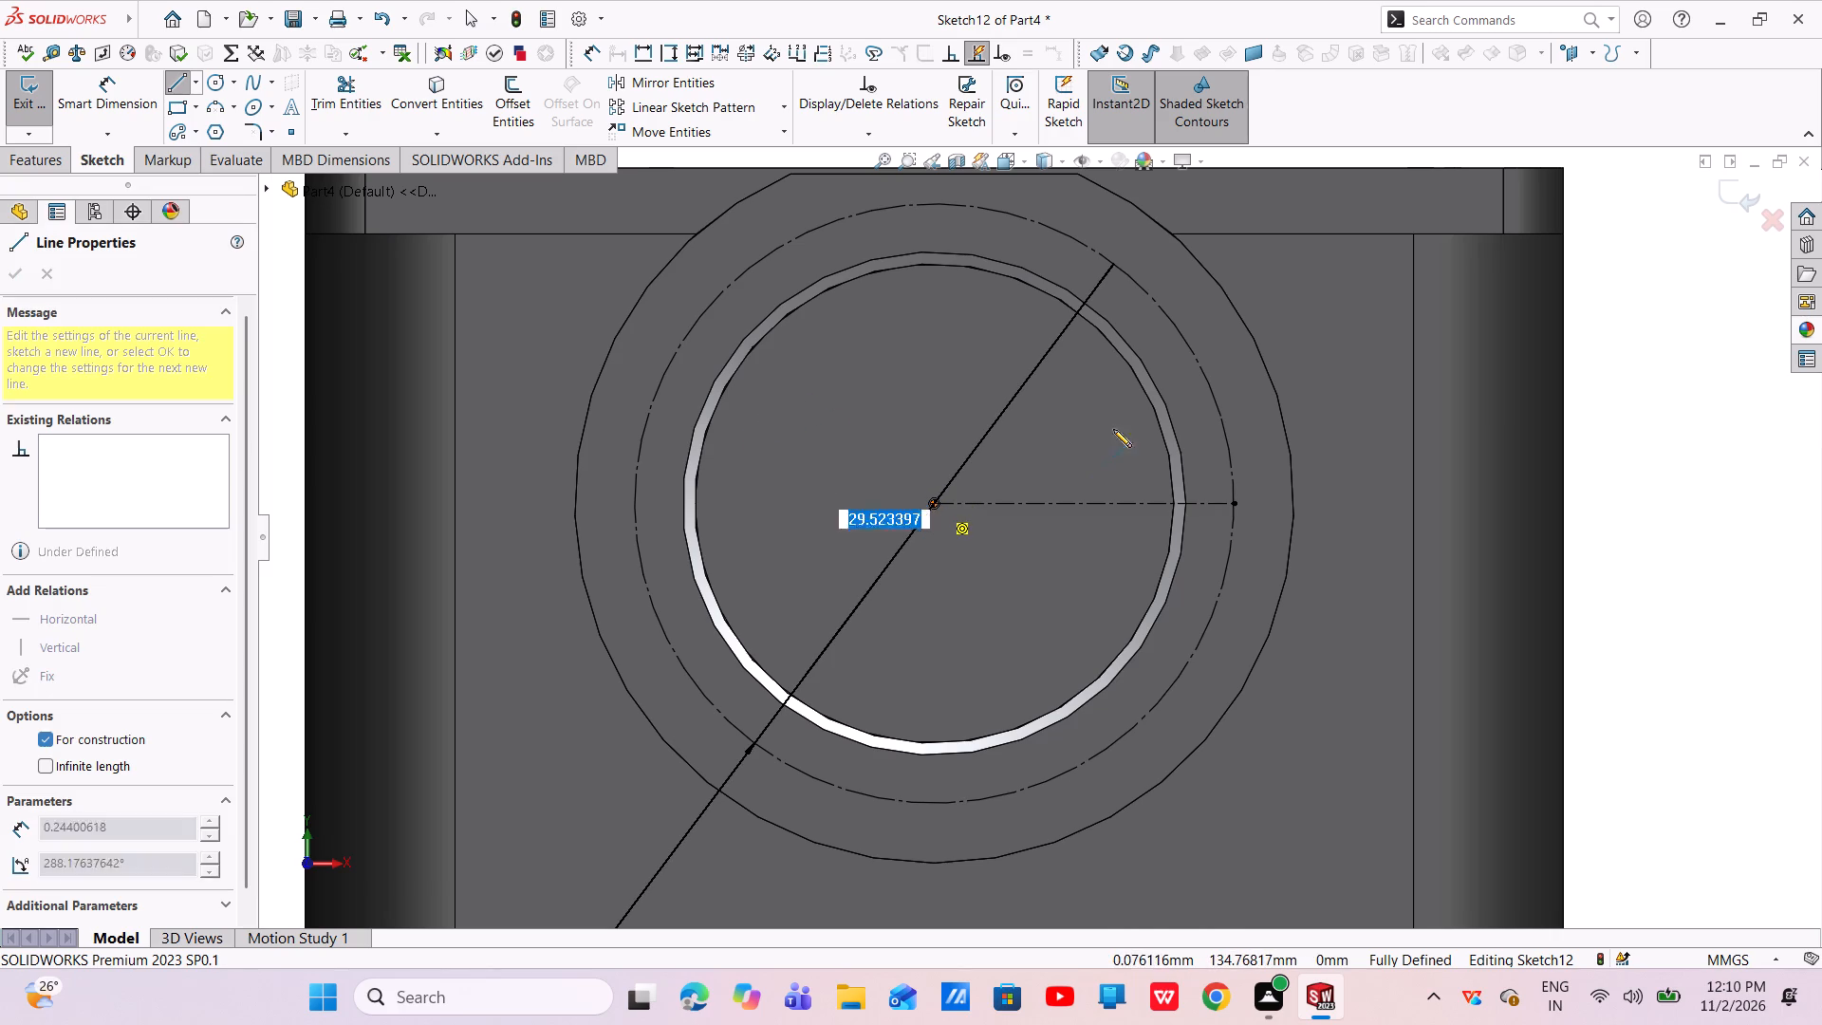
left_click(1152, 299)
right_click(1152, 299)
left_click(1165, 305)
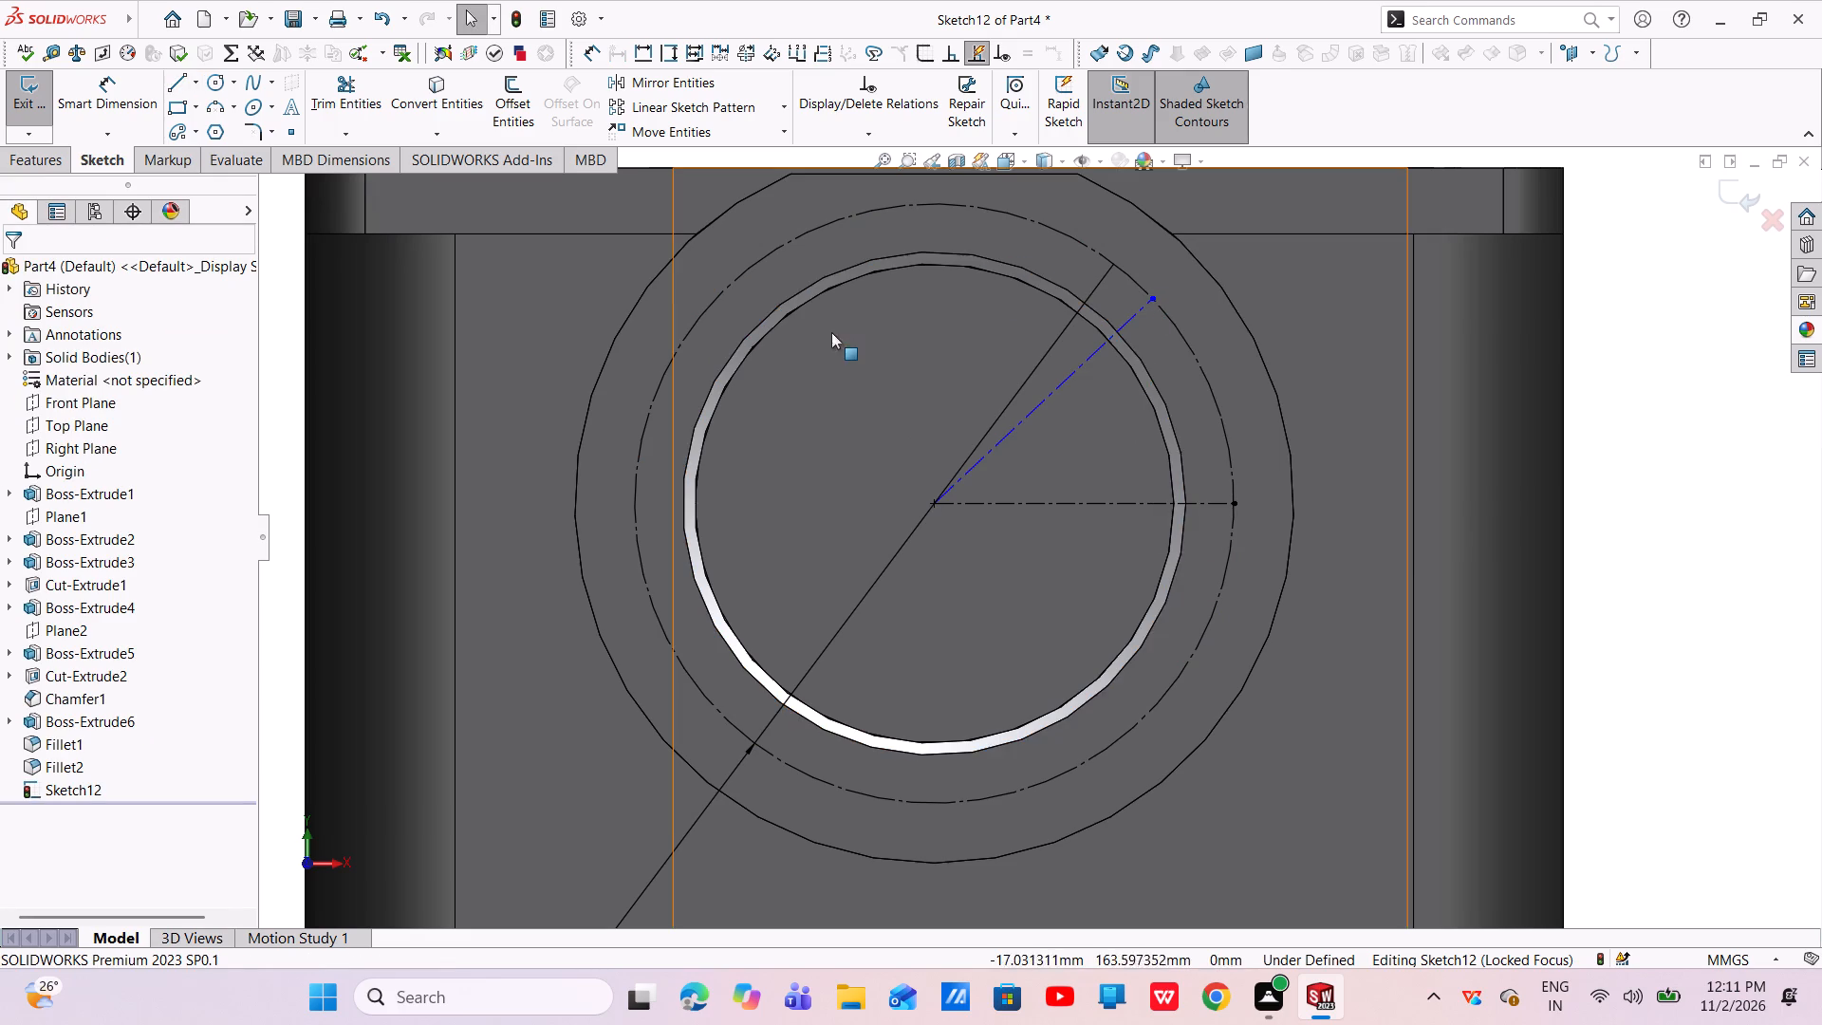
Dimension the angle between the two centerlines to 45° and finish the sketch.
left_click(123, 100)
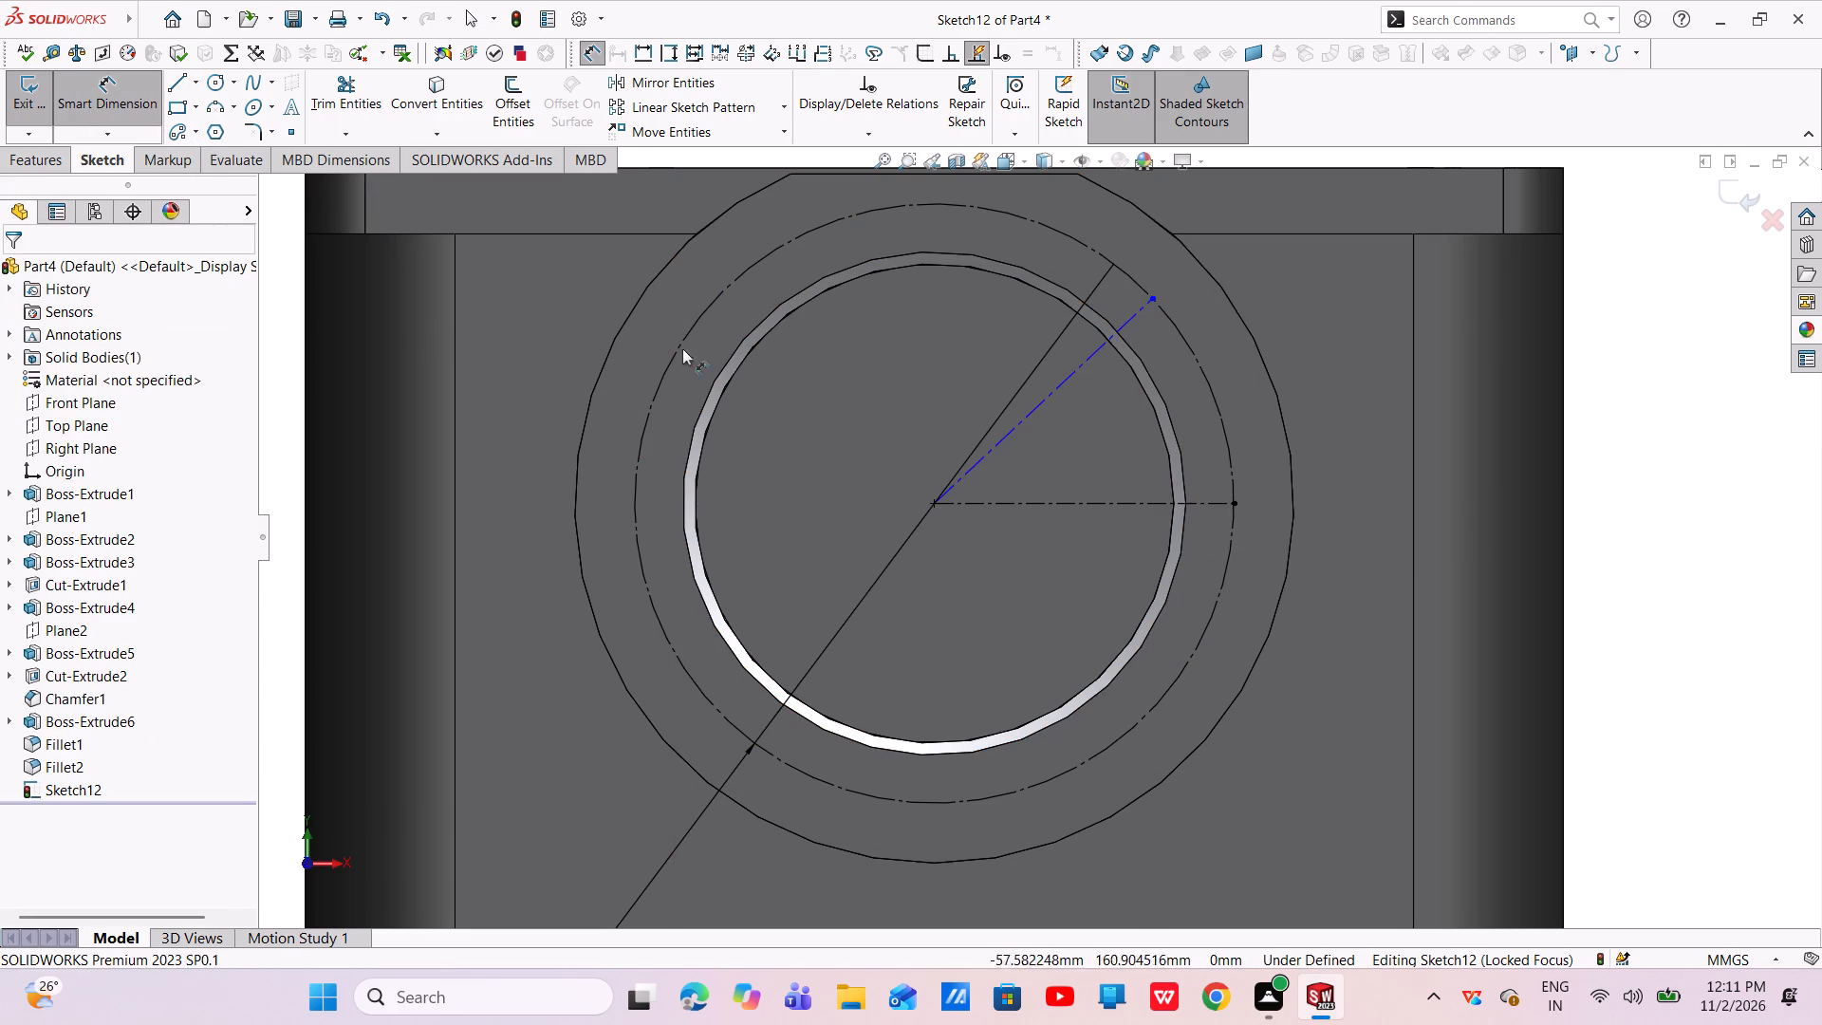
left_click(1004, 436)
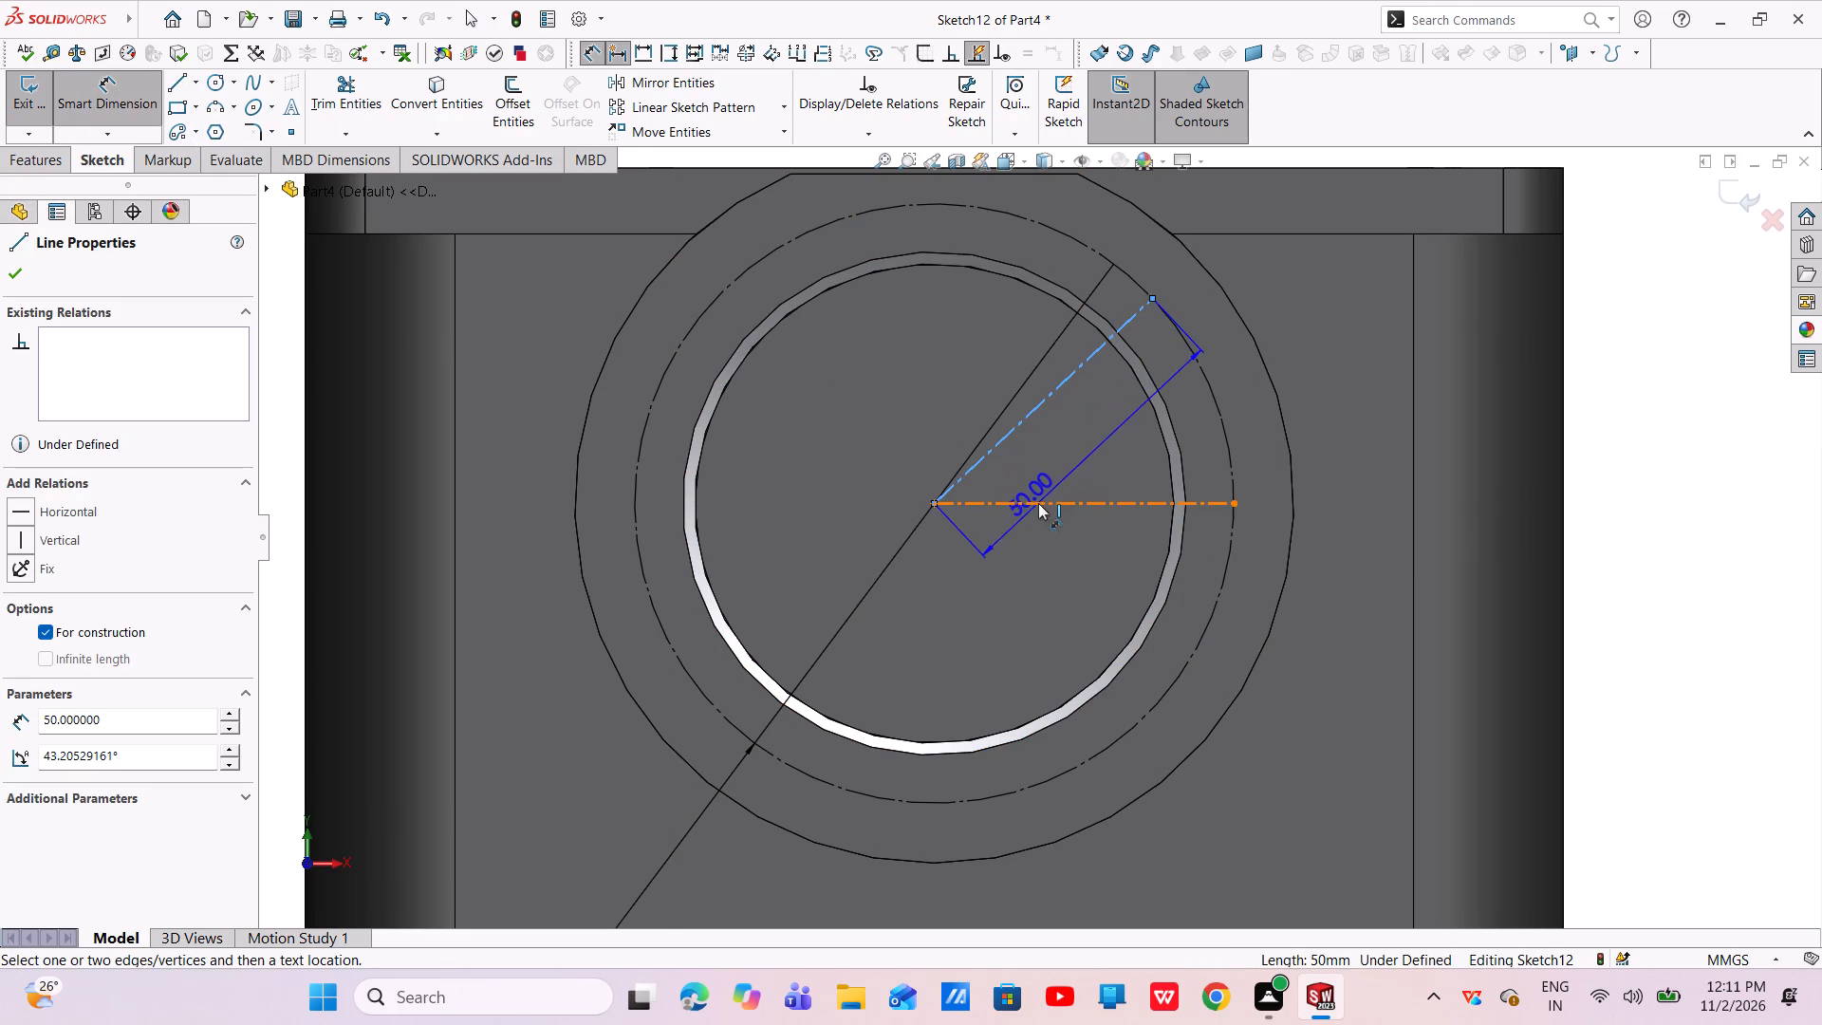
left_click(1038, 501)
left_click(1052, 466)
key("BackSpace")
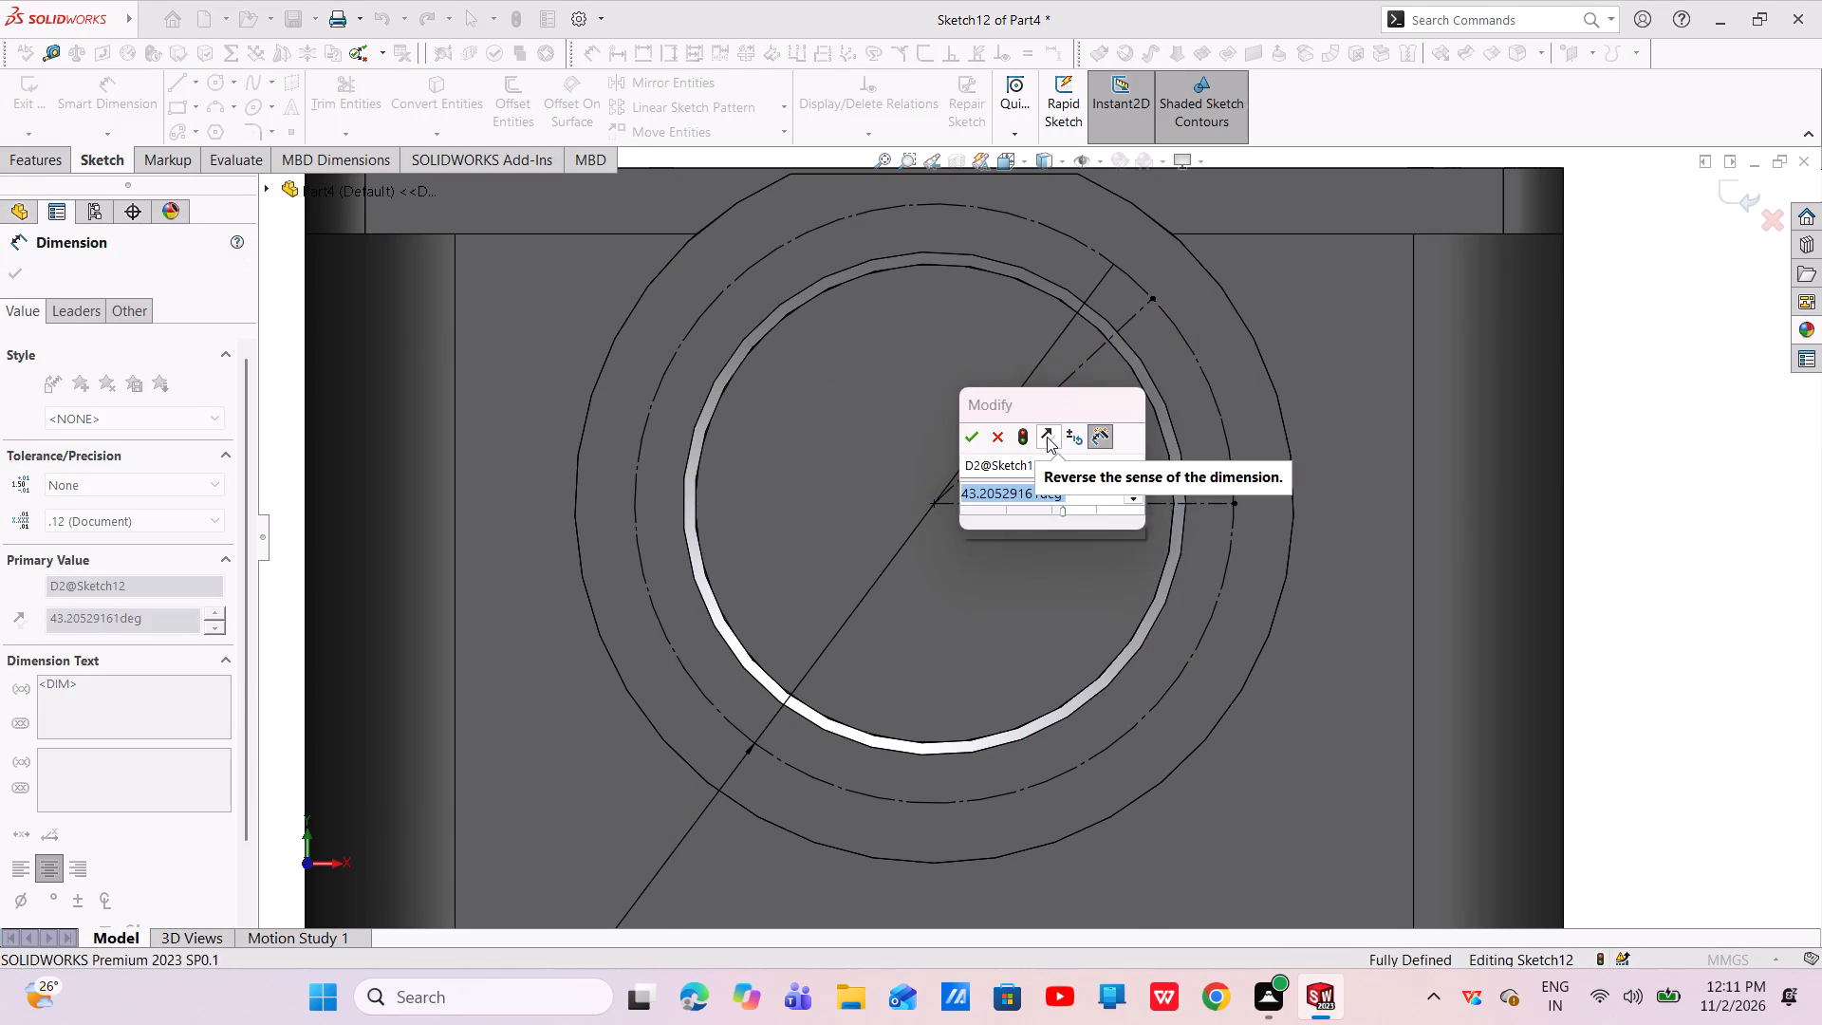
type("45")
key("Return")
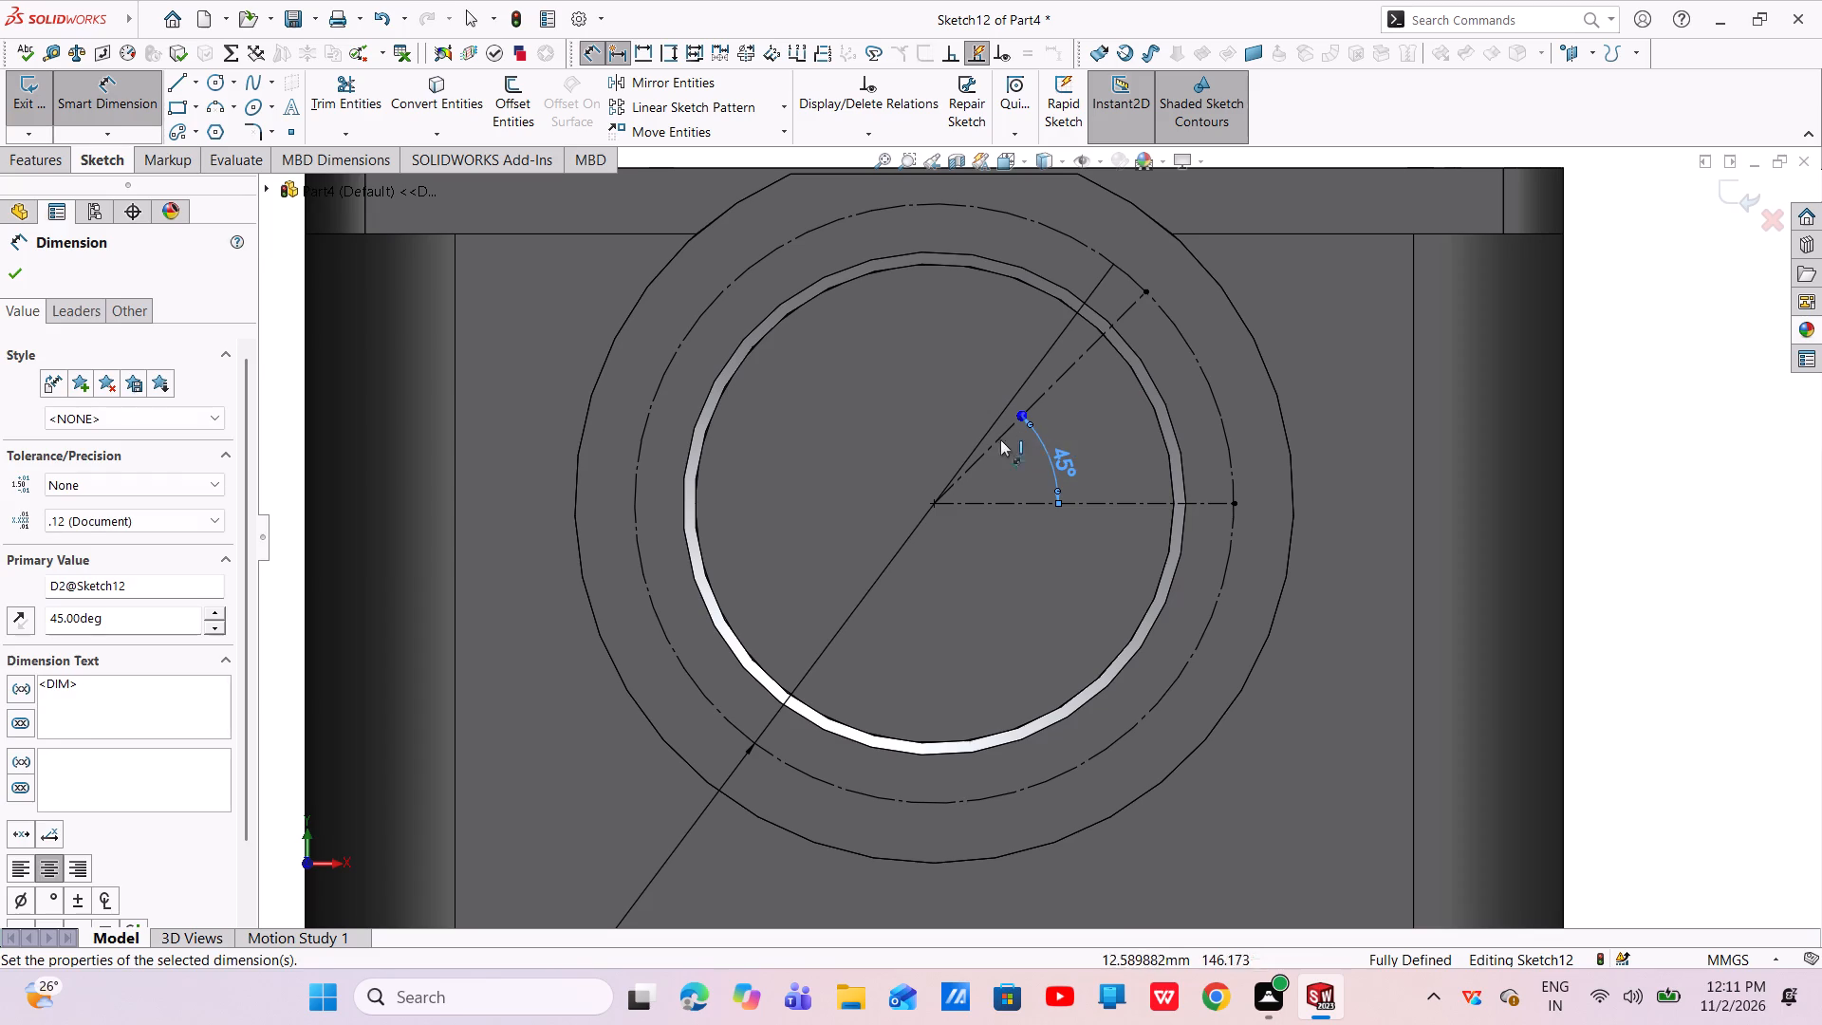
key("Escape")
key("Escape")
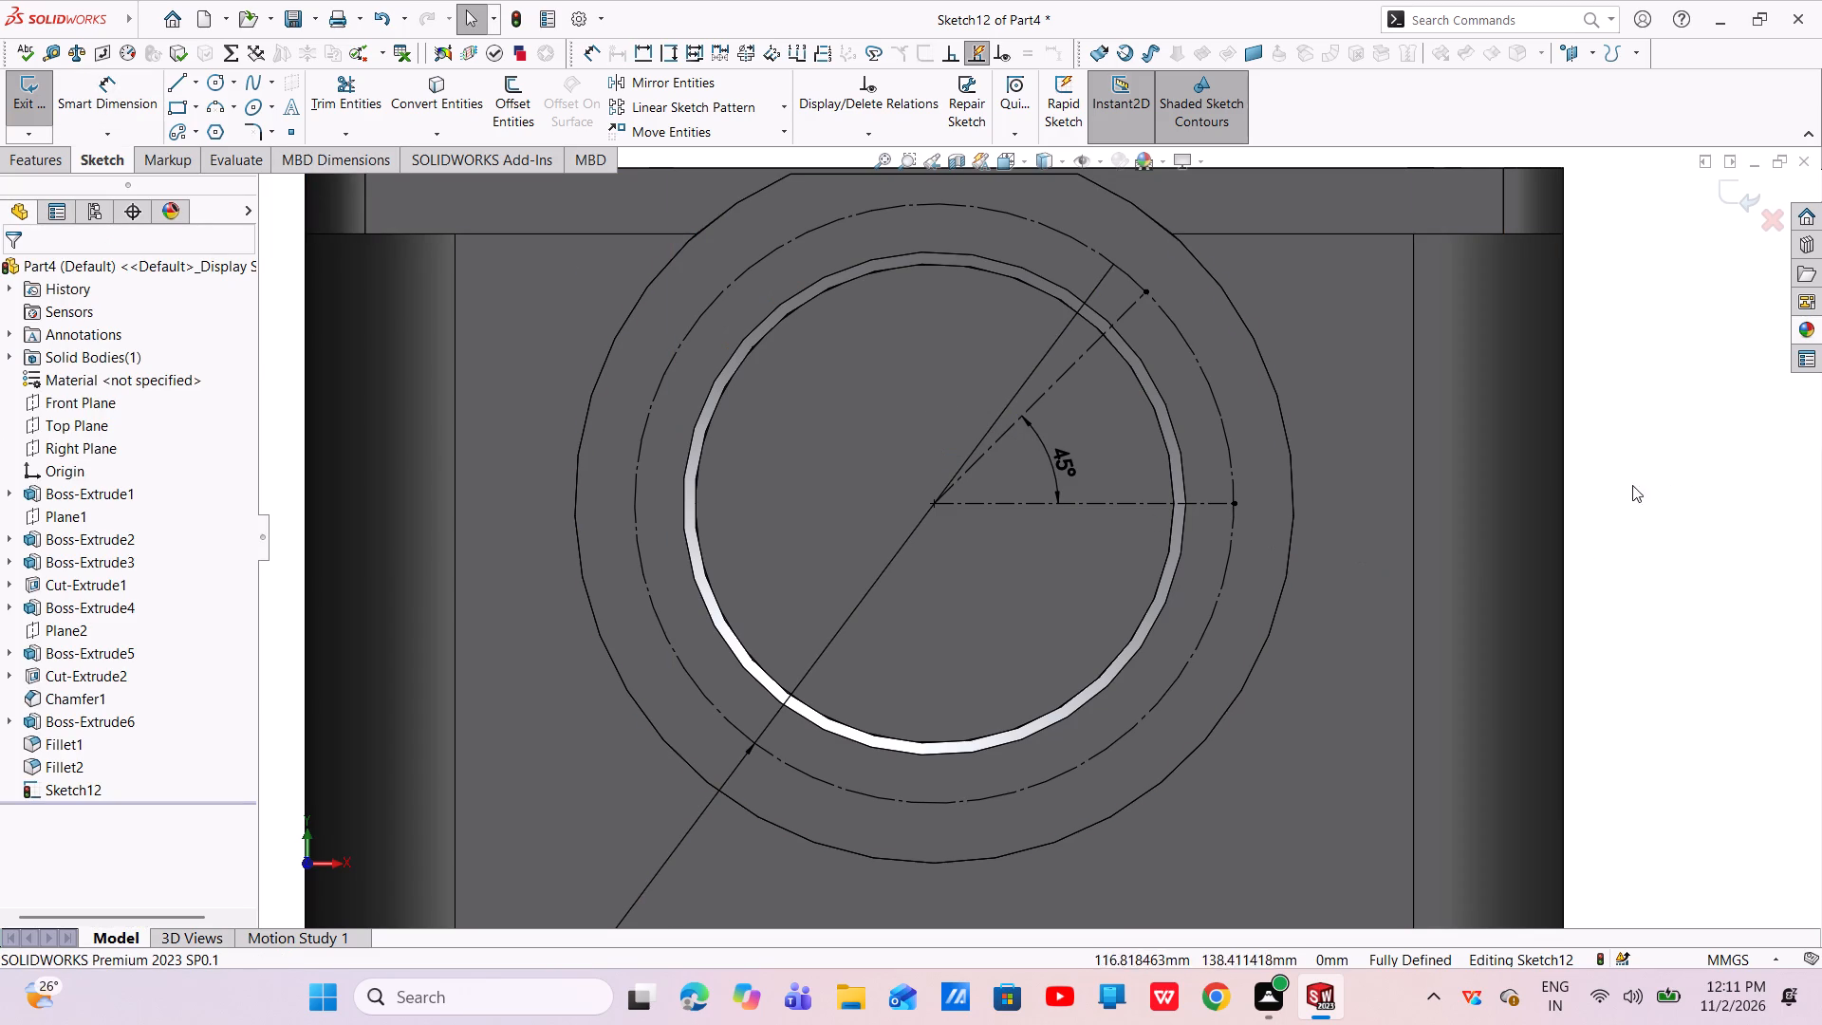
left_click(1736, 202)
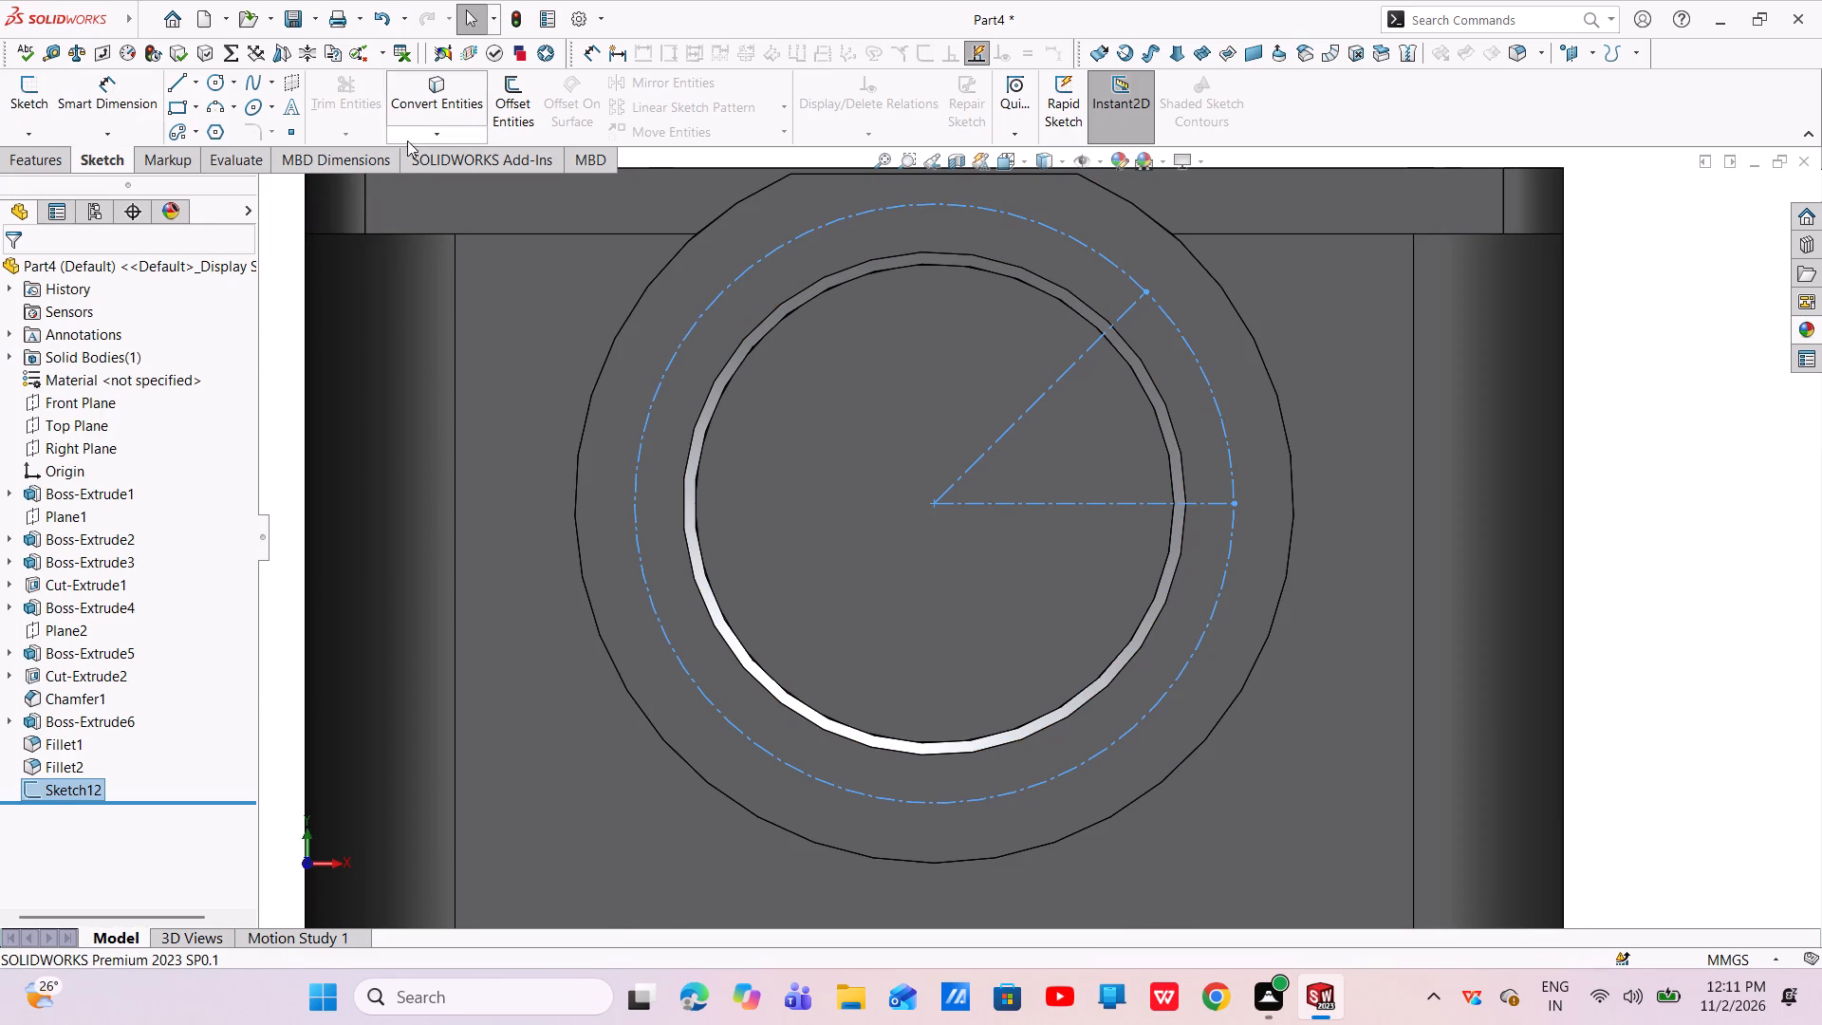
Start a Hole Wizard feature for the ISO M8 bottoming tapped hole and set its end condition to Blind.
left_click(39, 163)
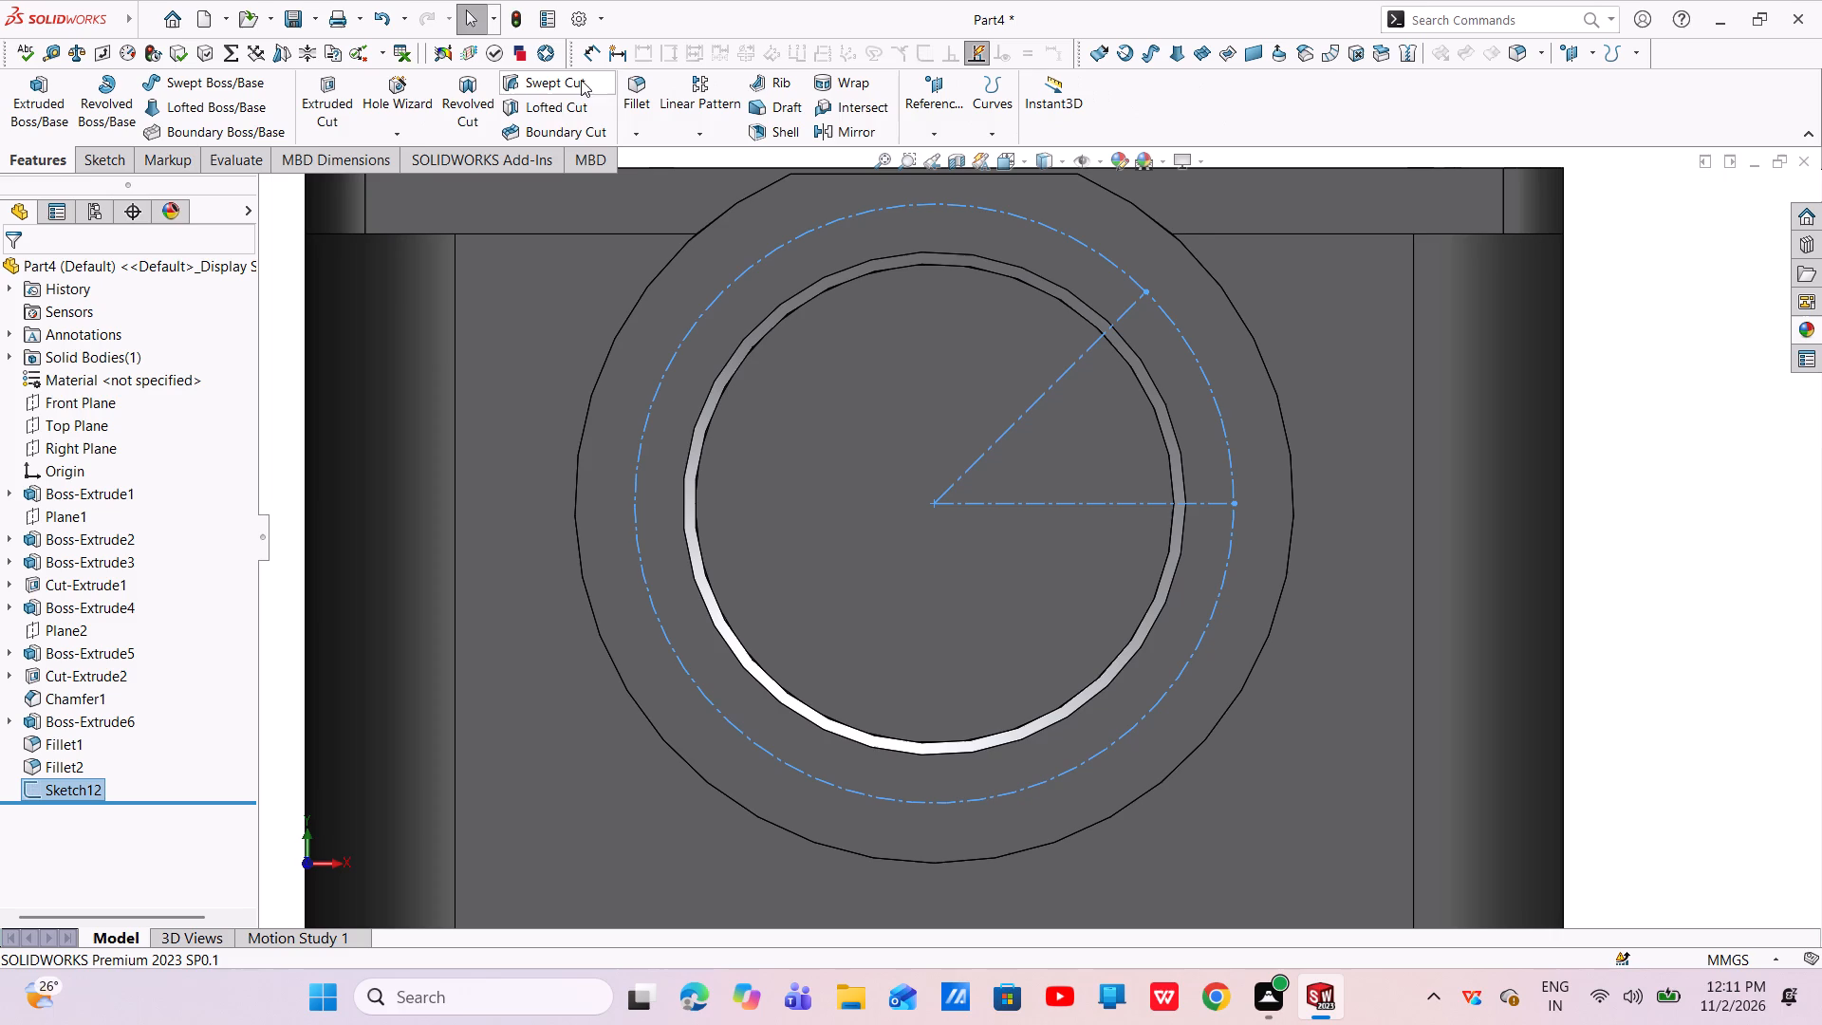
left_click(410, 97)
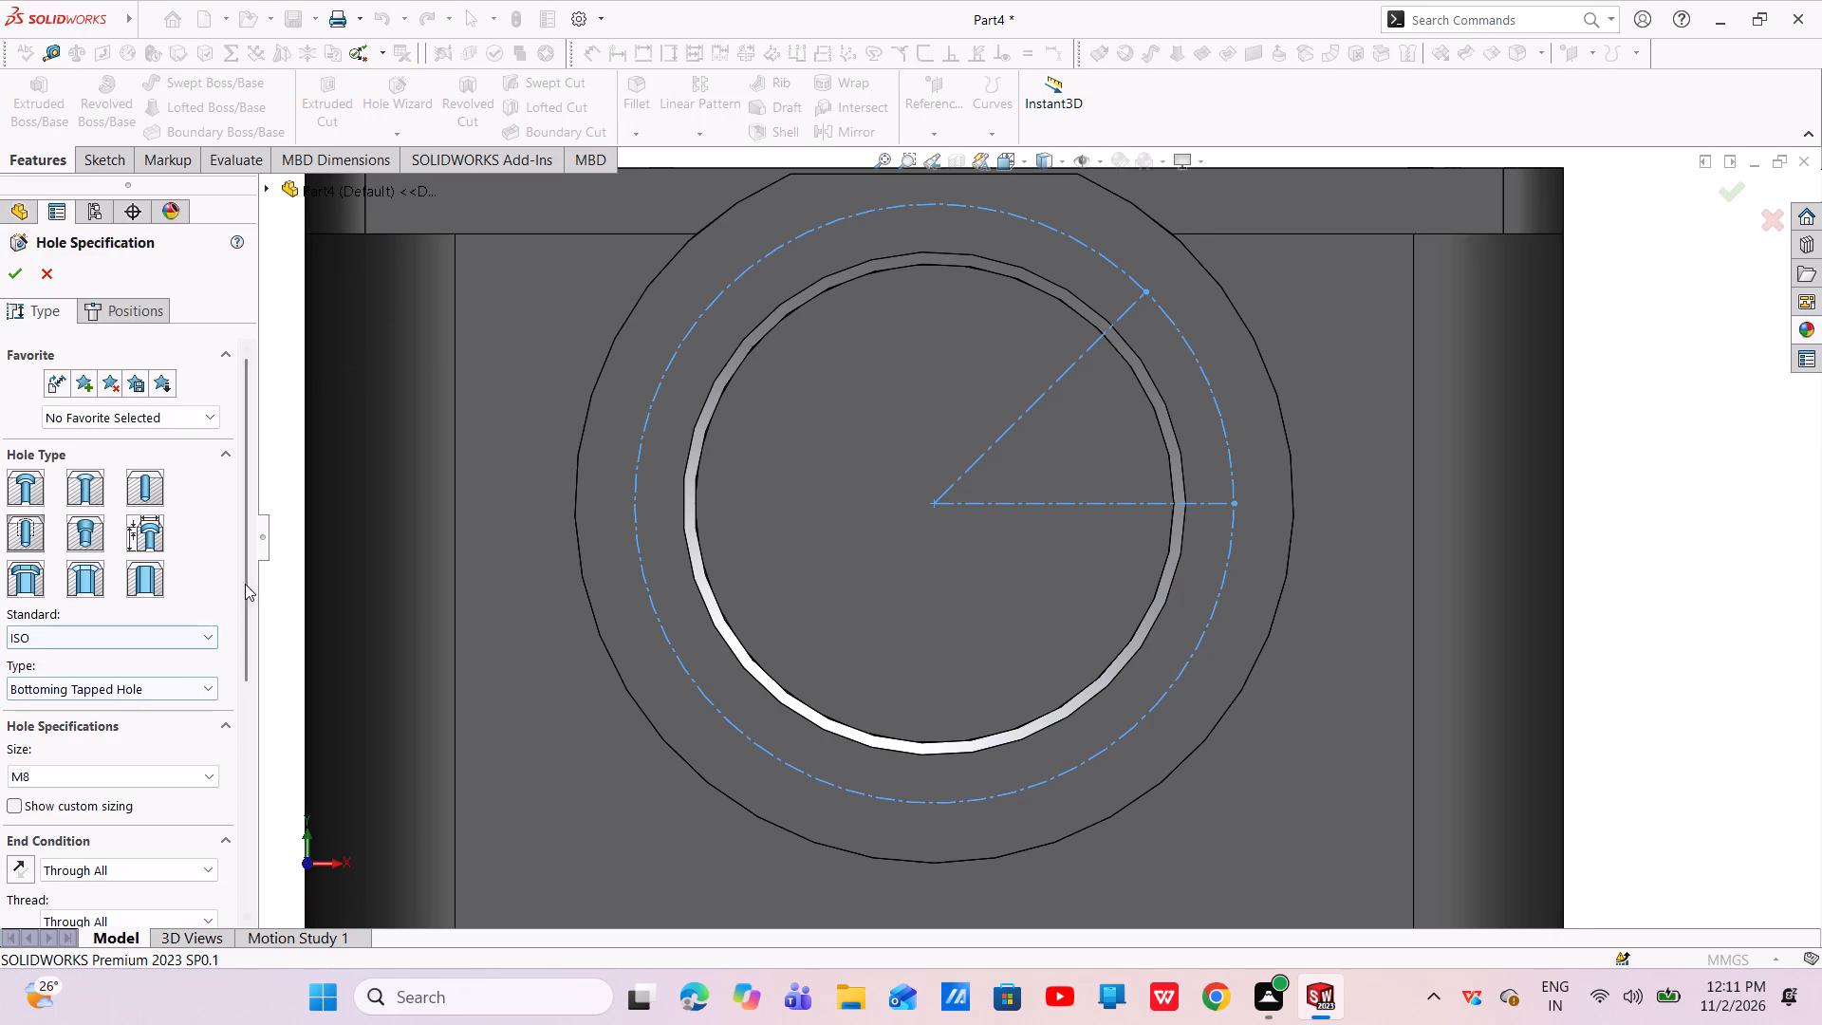
left_click_drag(247, 568, 254, 671)
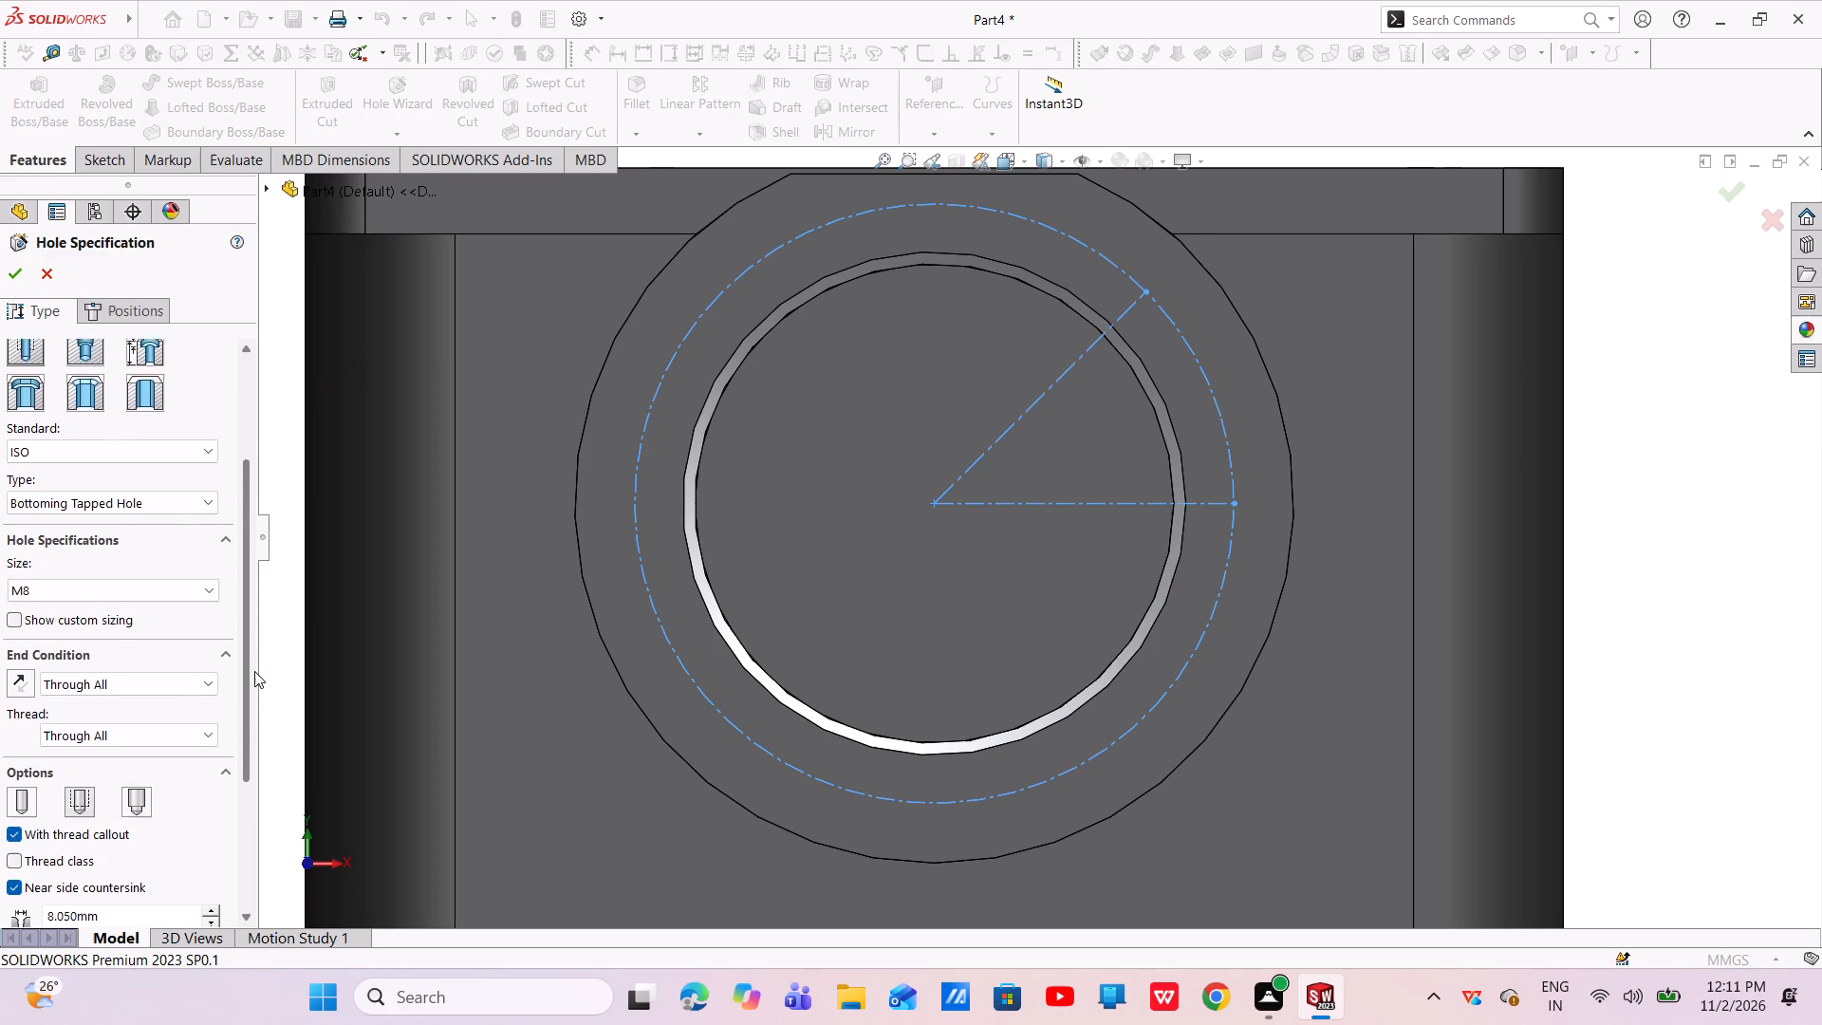
left_click_drag(254, 671, 250, 802)
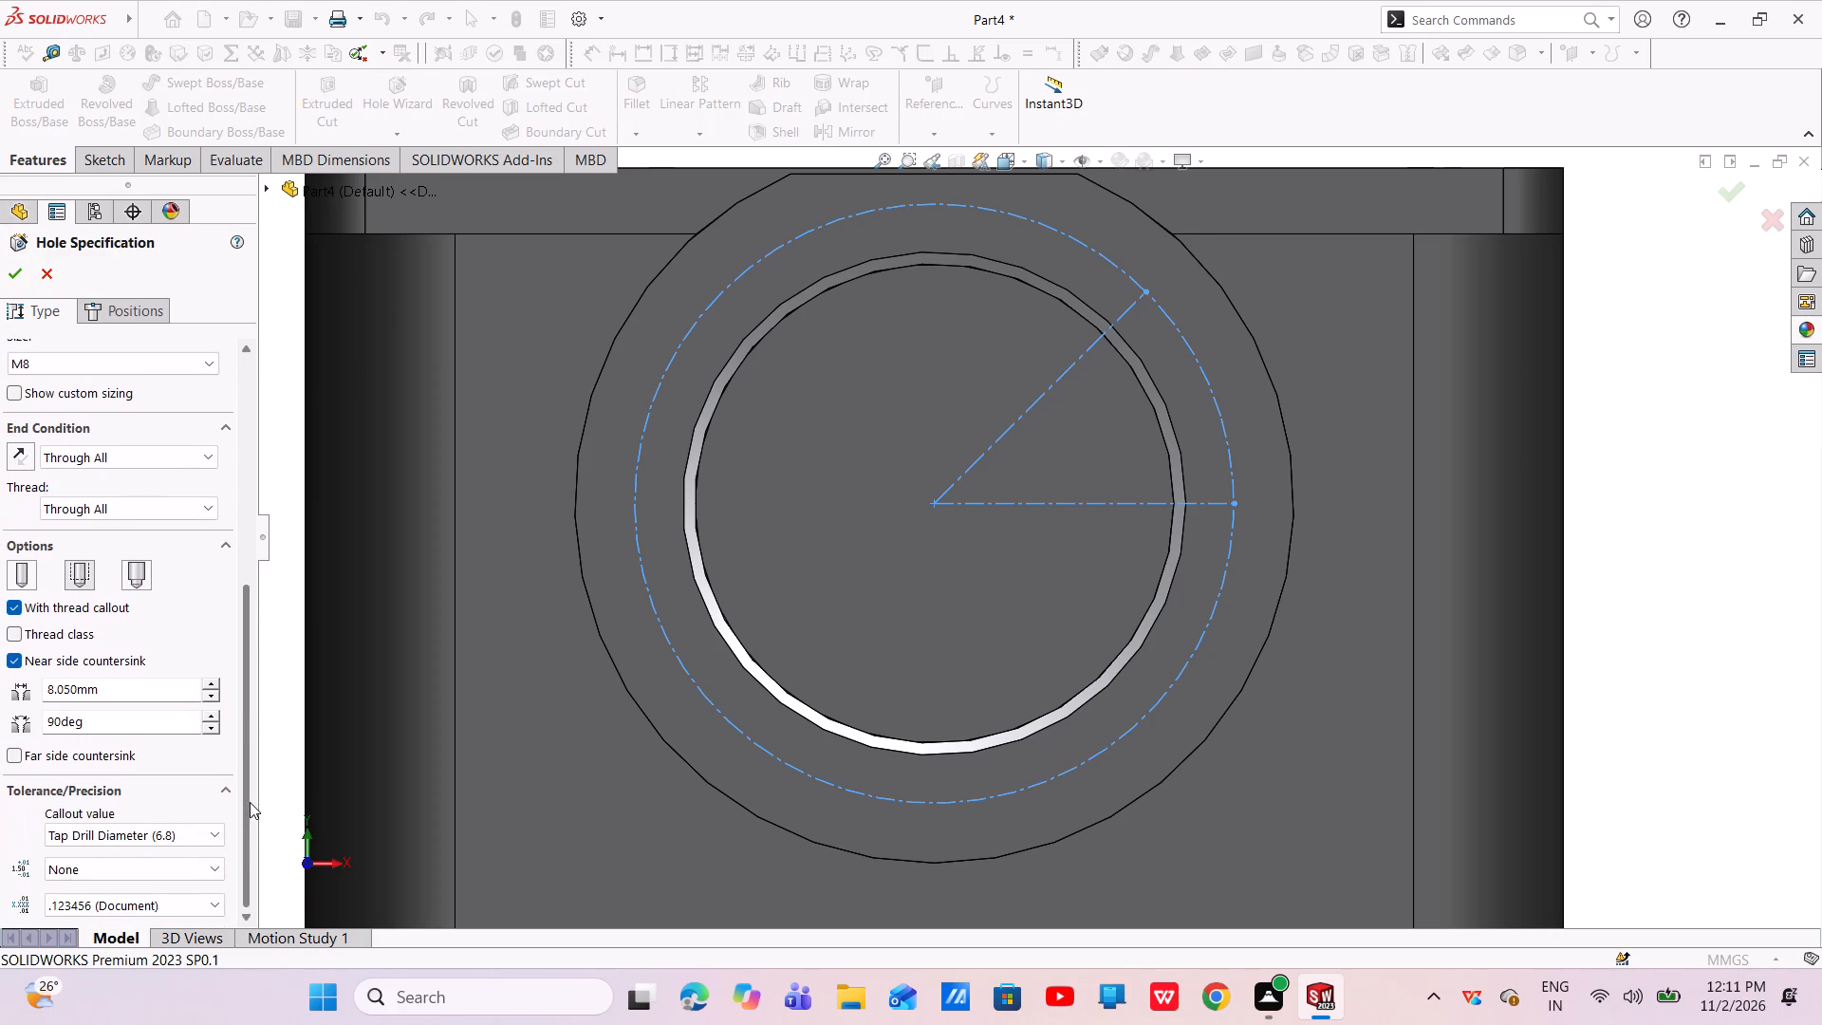
left_click_drag(250, 802, 282, 611)
left_click(14, 454)
double_click(24, 456)
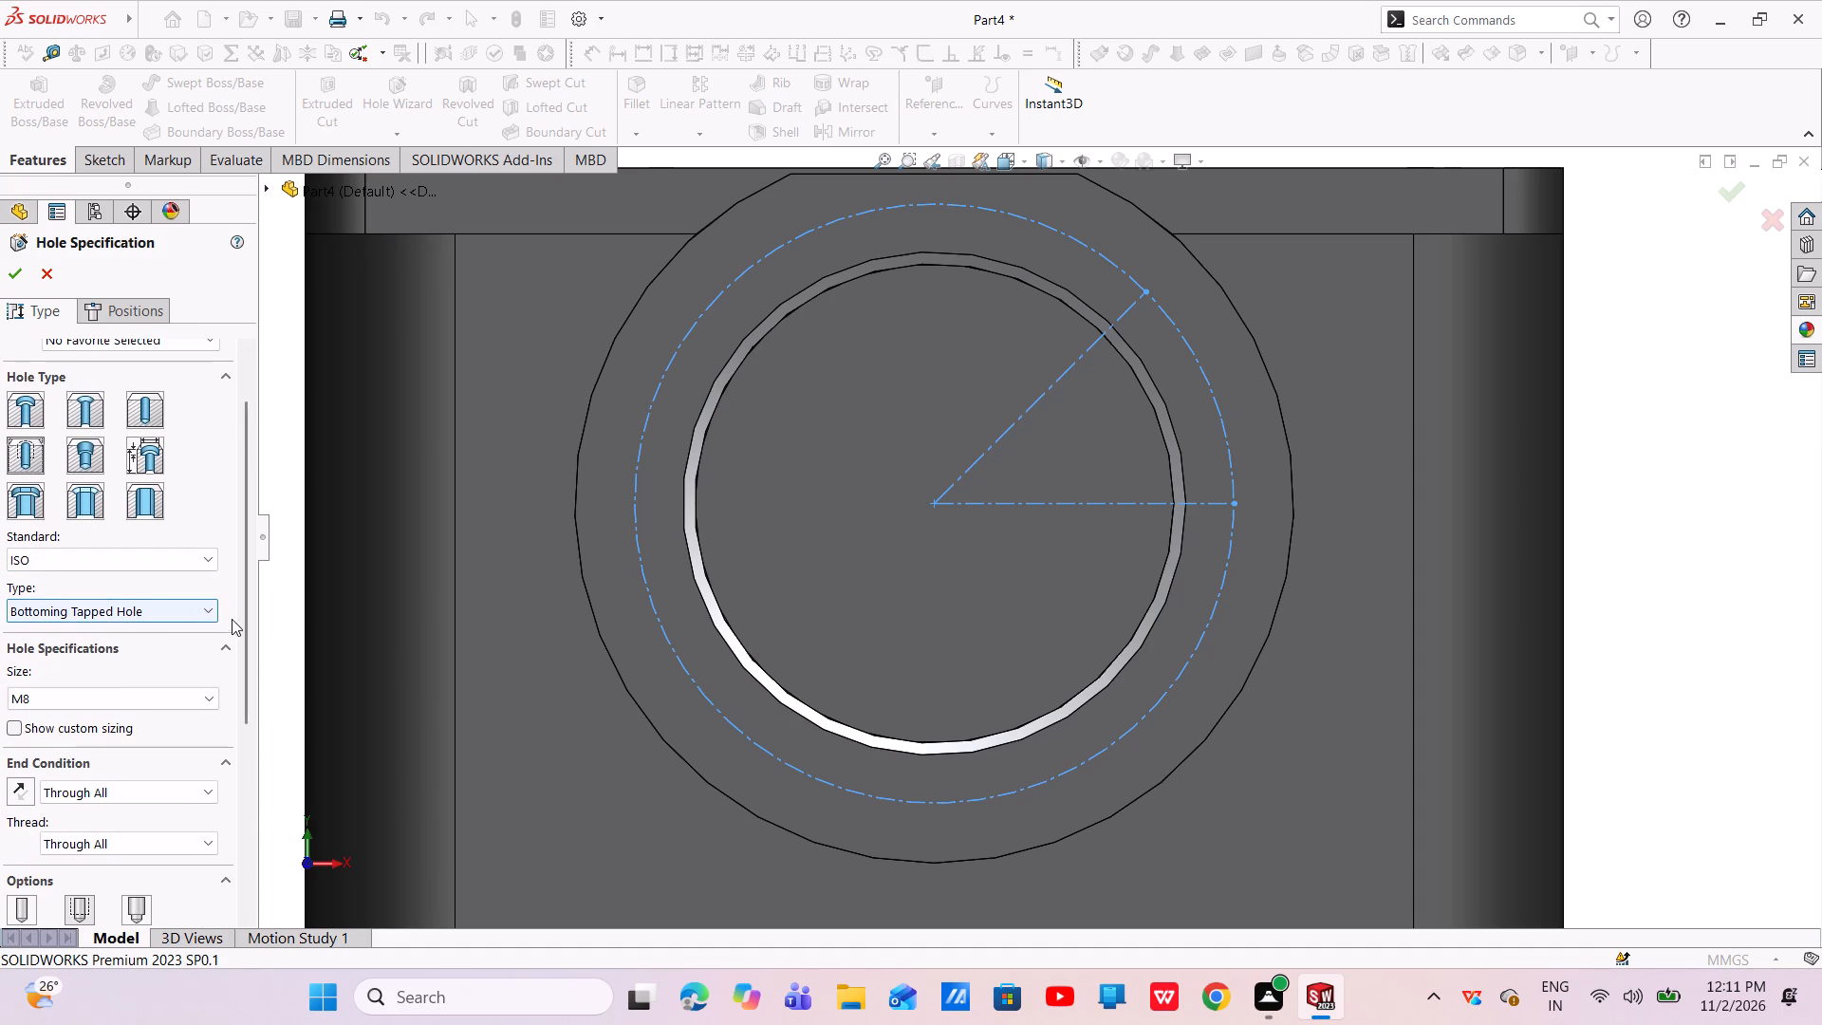
left_click_drag(238, 638, 245, 693)
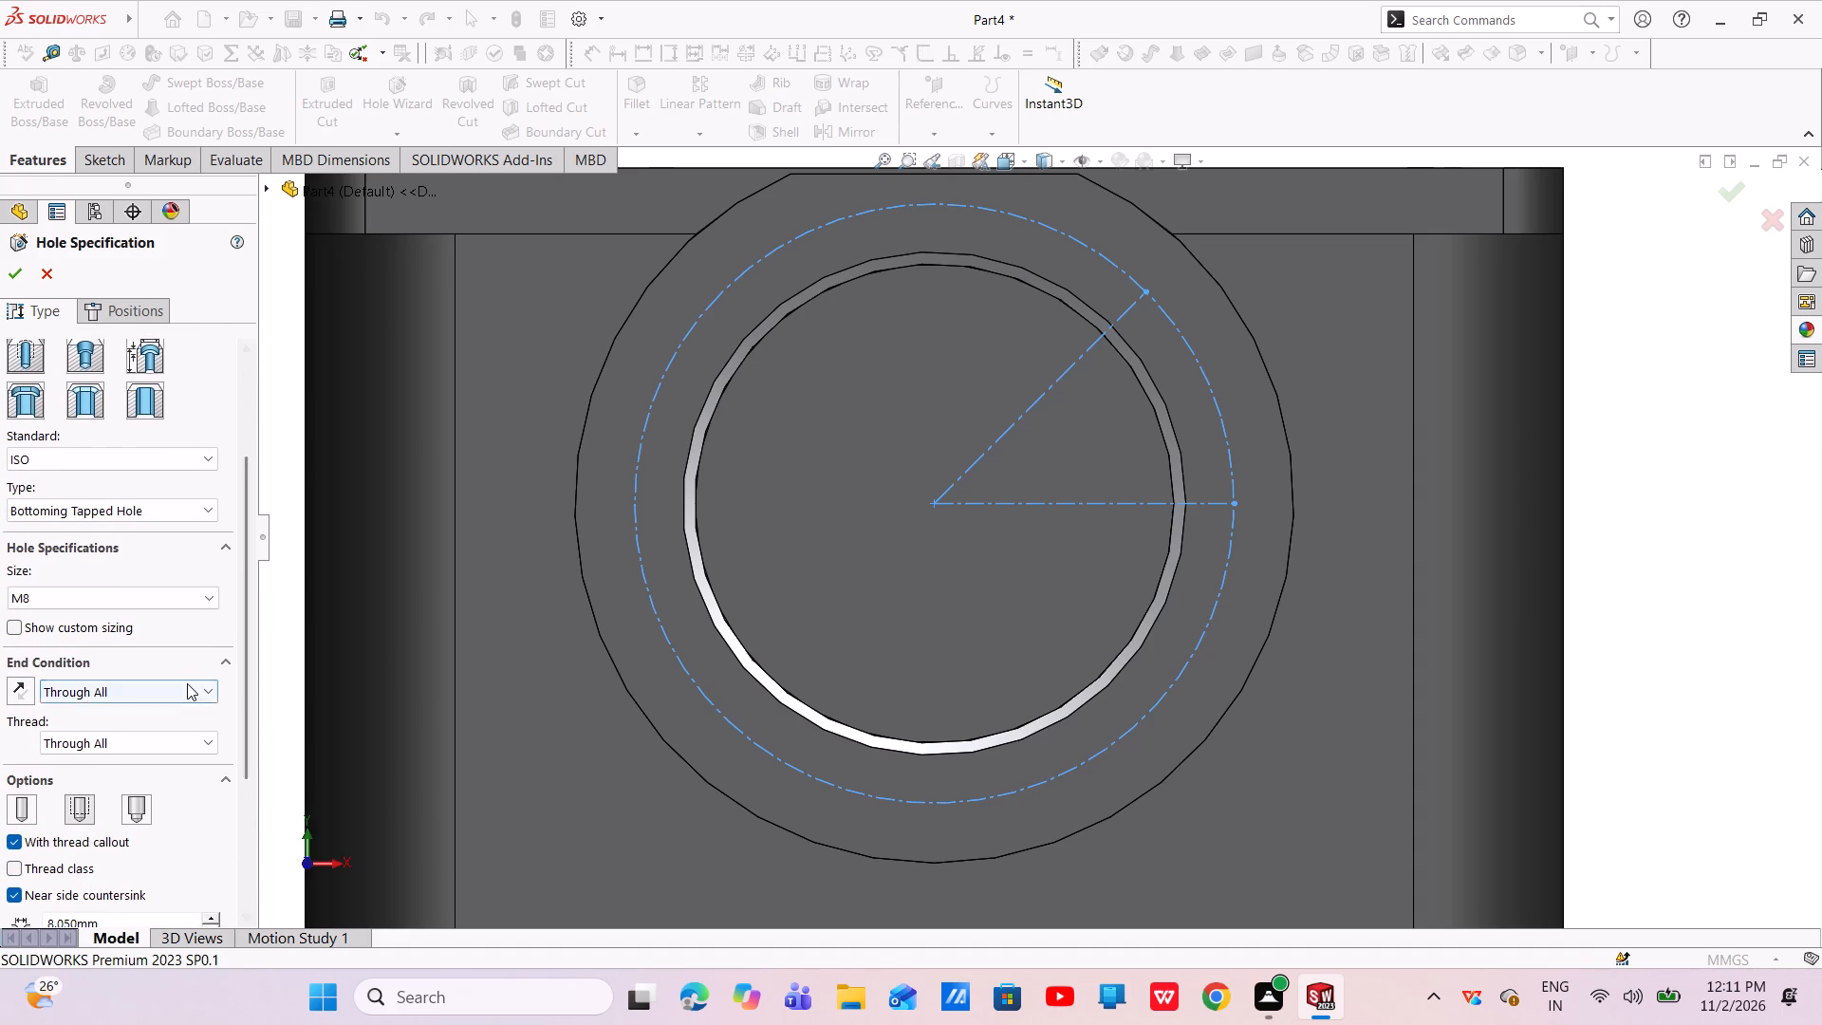
left_click(187, 683)
left_click(126, 707)
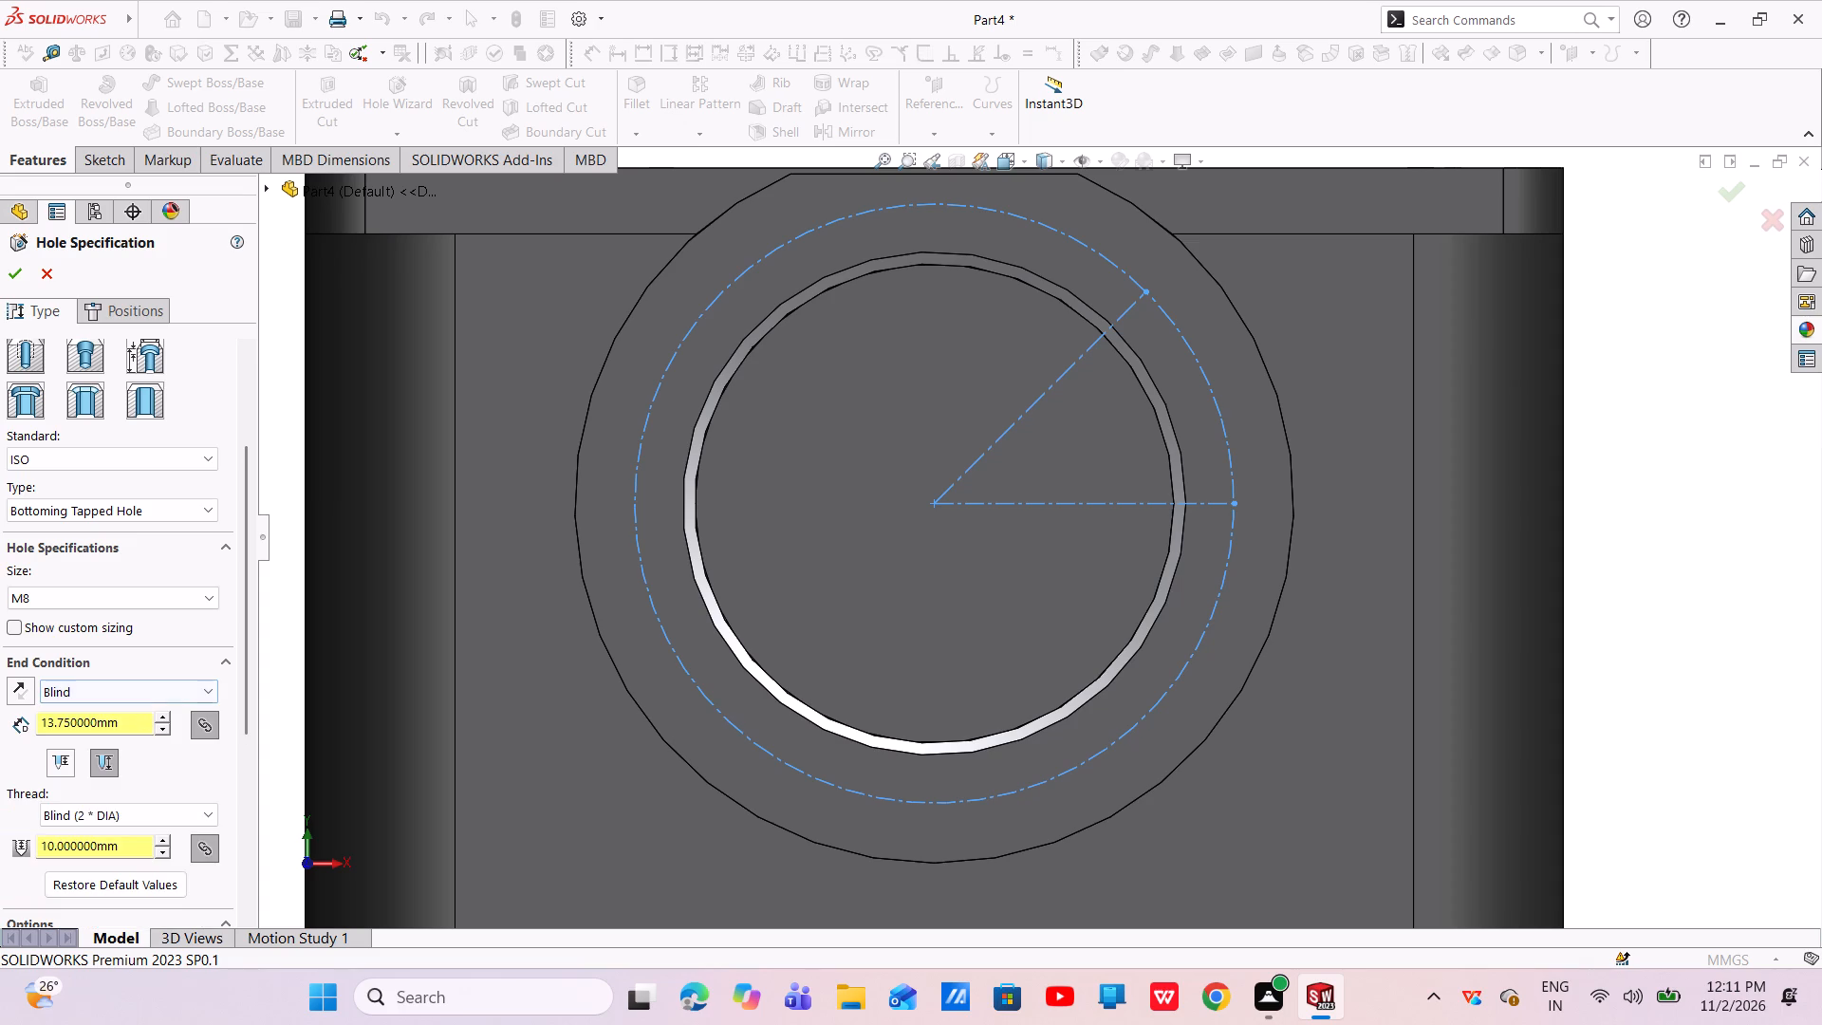
Set the M8 tapped hole's blind drill depth to 14 mm.
left_click_drag(249, 655, 251, 709)
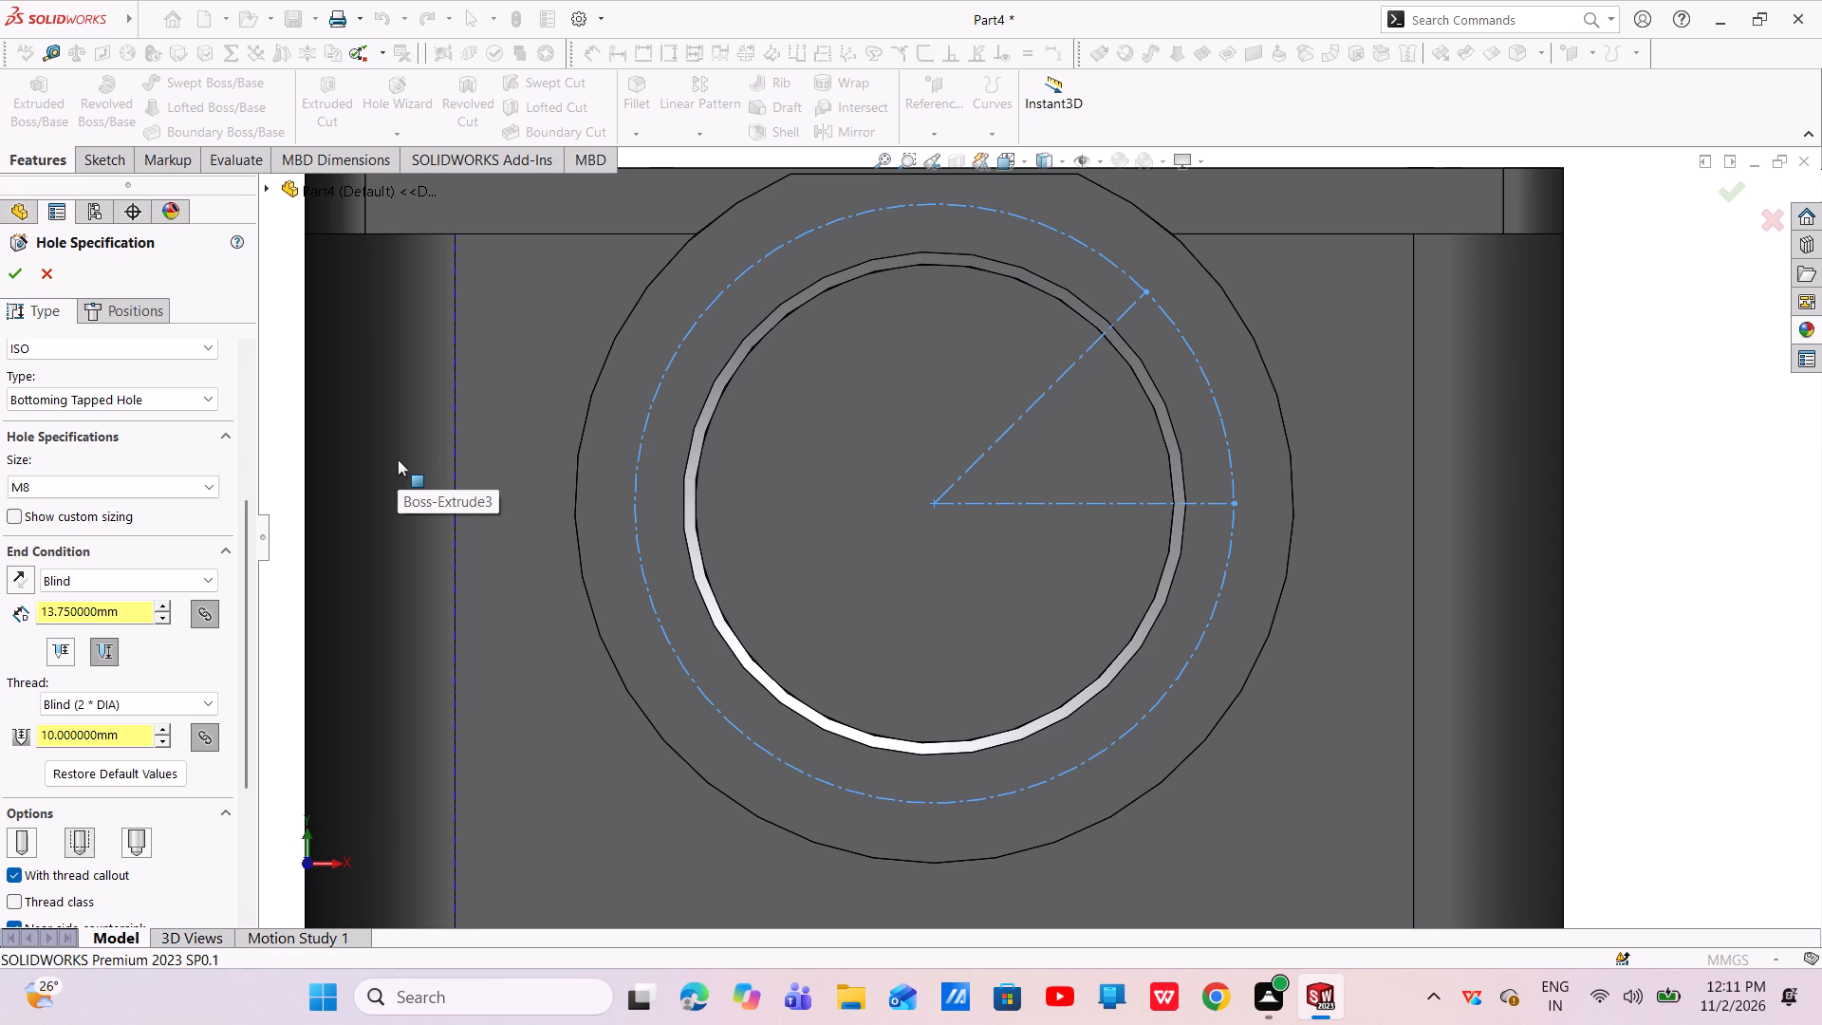
left_click_drag(140, 619, 3, 596)
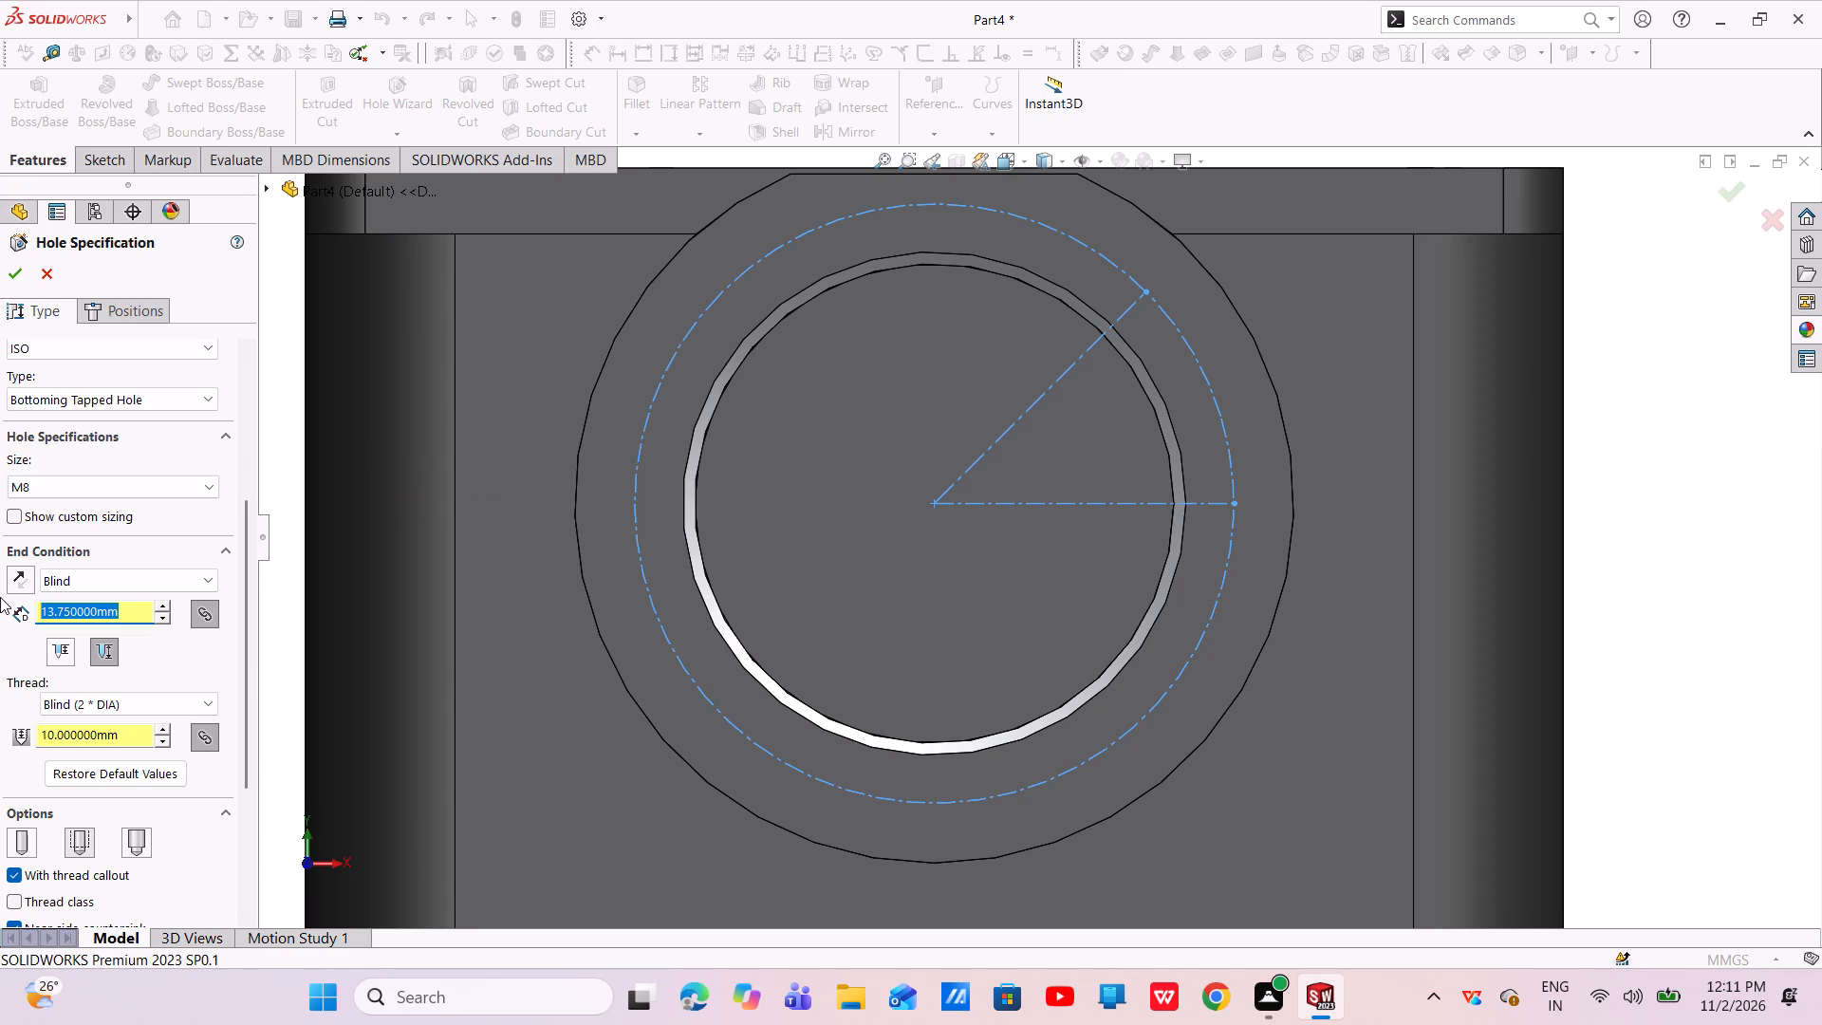
key("BackSpace")
key("1")
key("4")
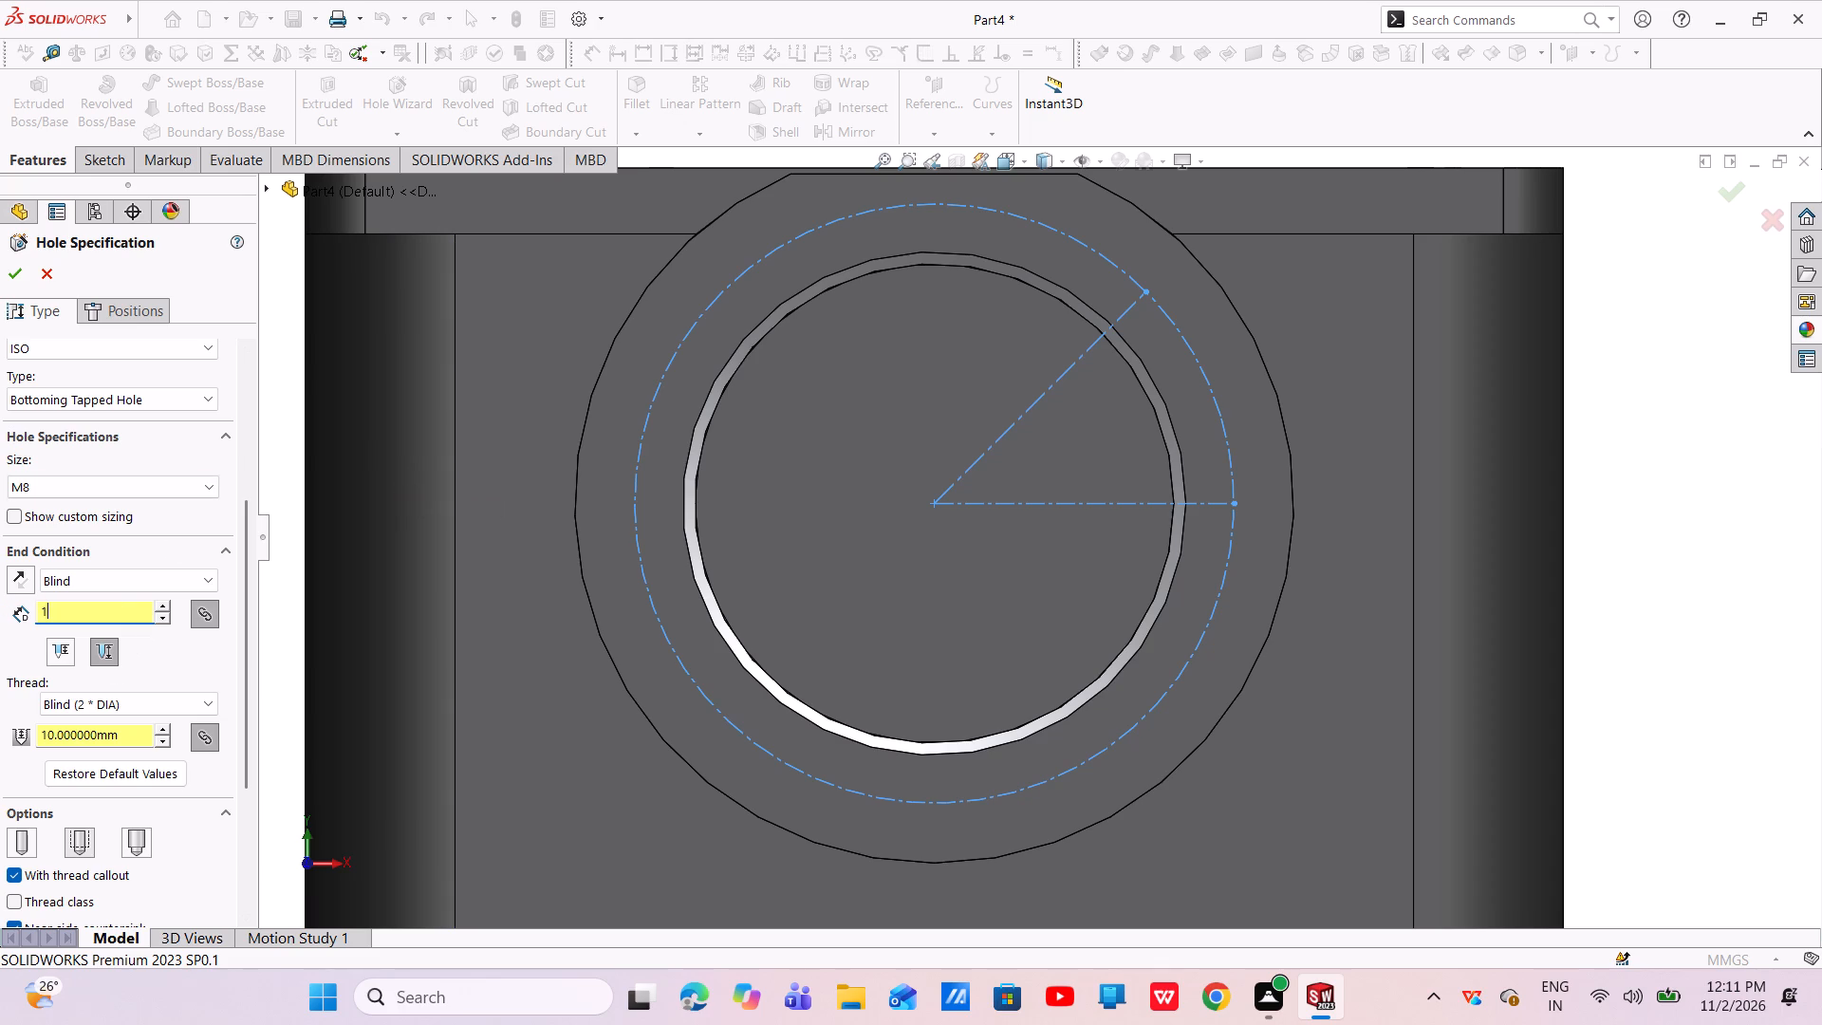
key("Return")
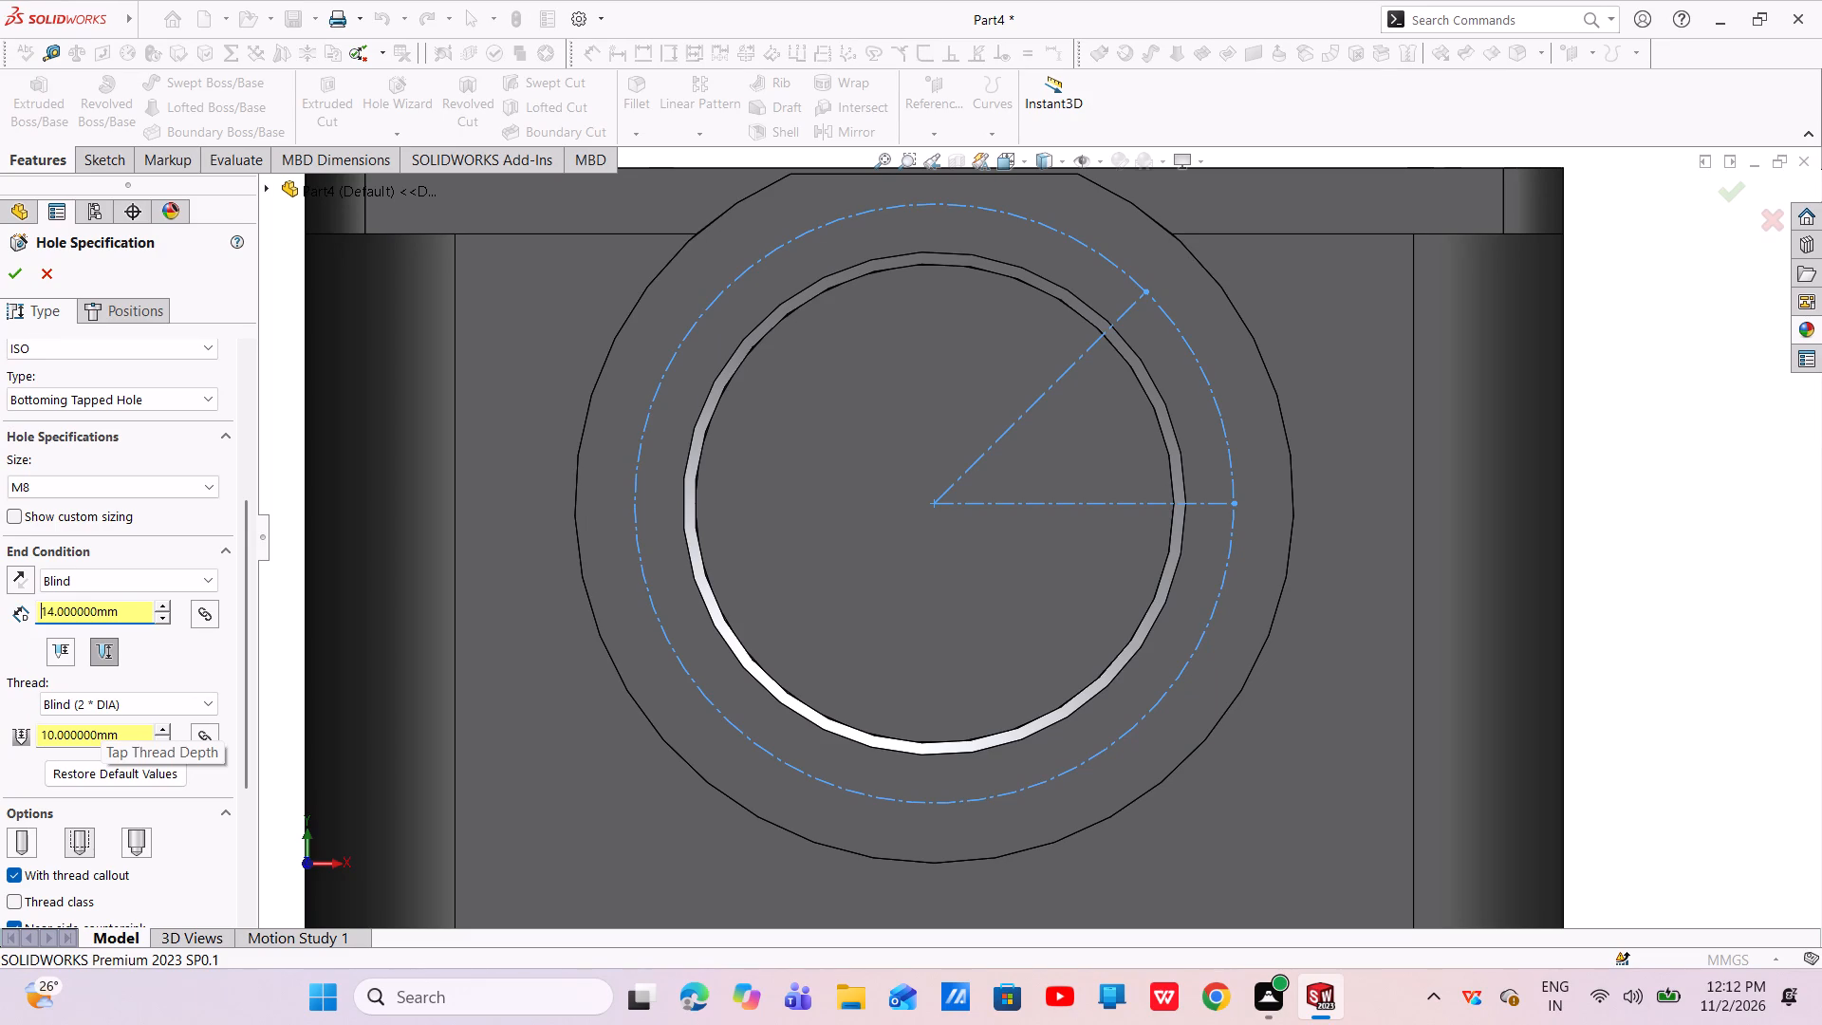
Place the M8 tapped hole on the boss face where the angled centerline meets the construction circle, and finish the hole.
left_click(133, 311)
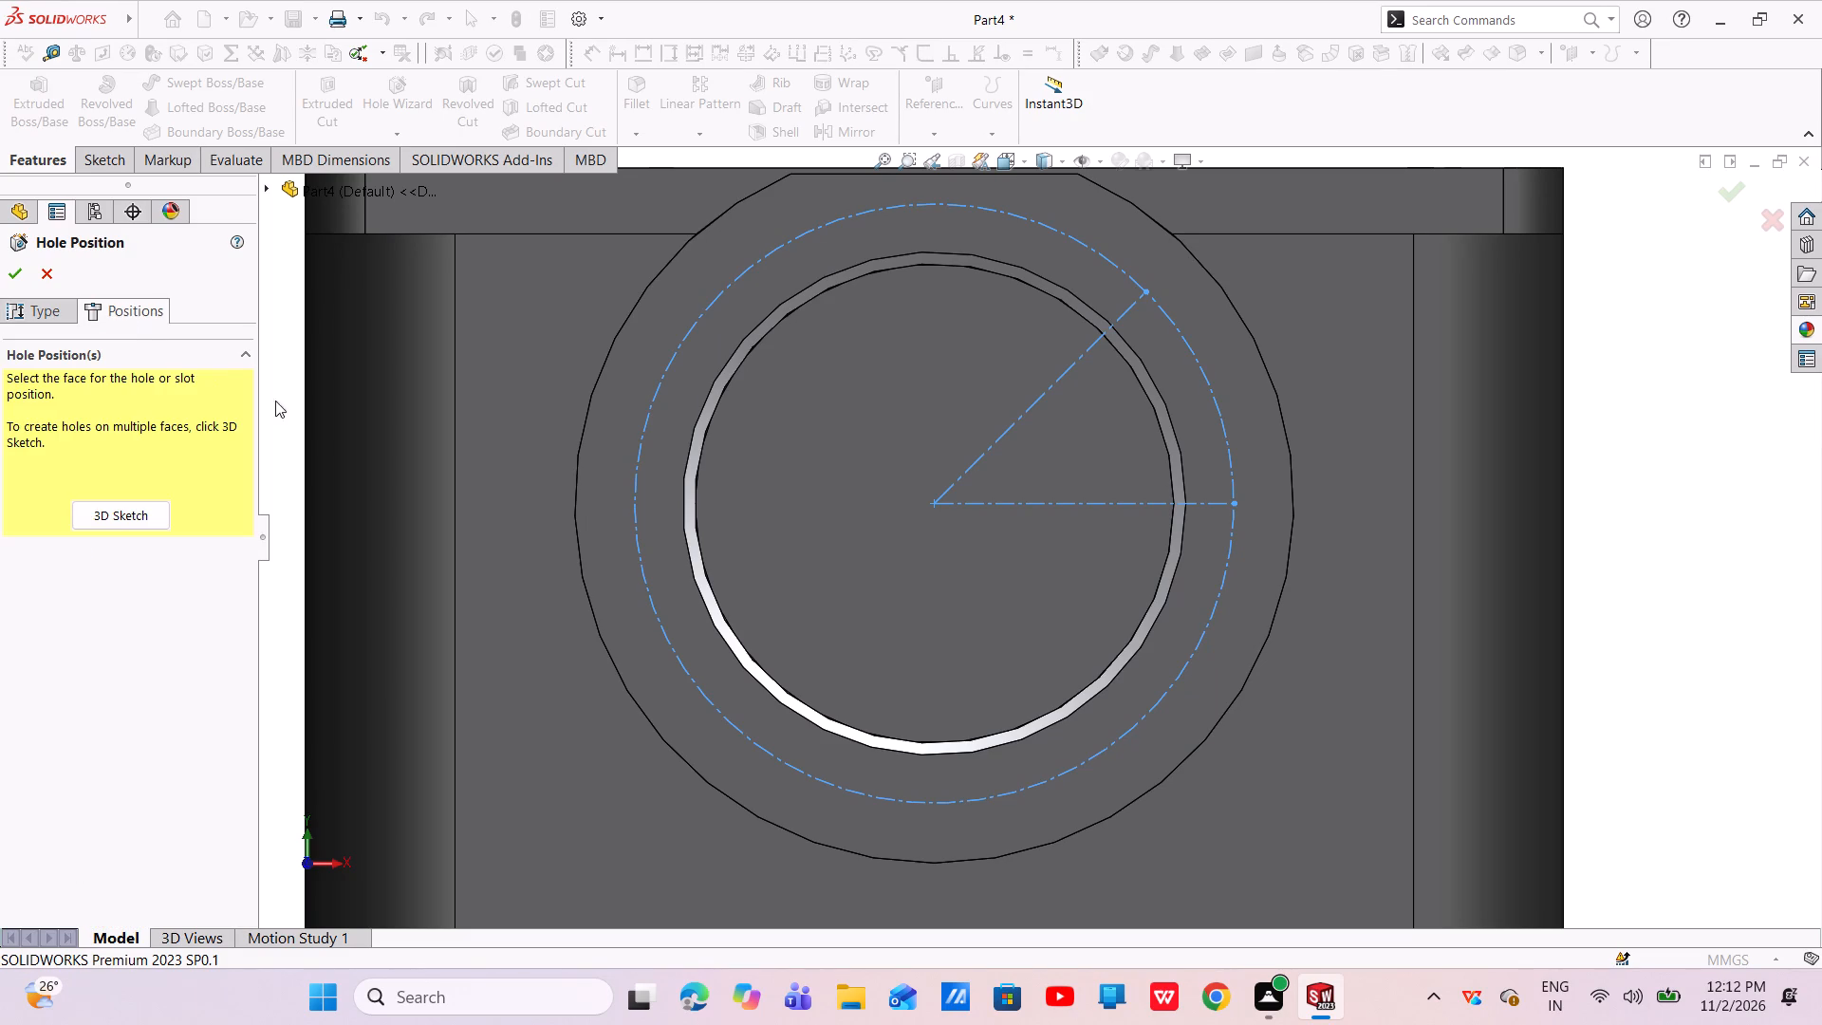
left_click(1147, 289)
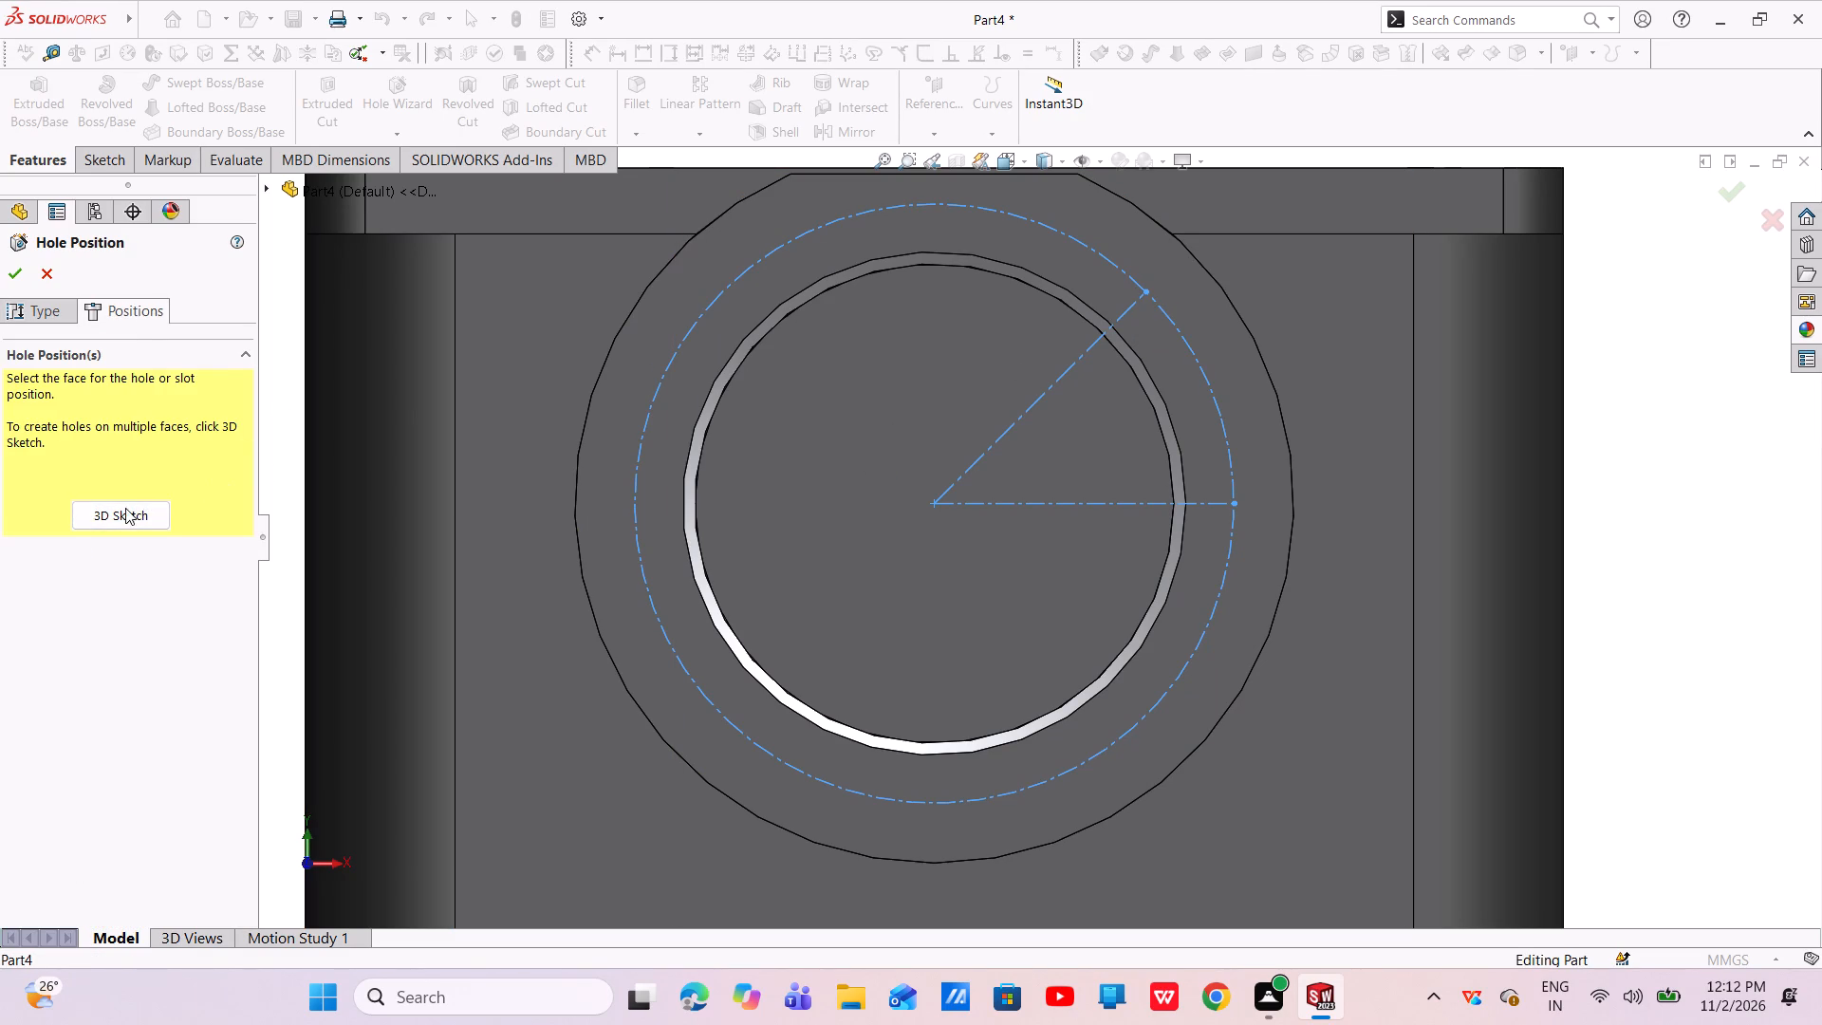
left_click(123, 511)
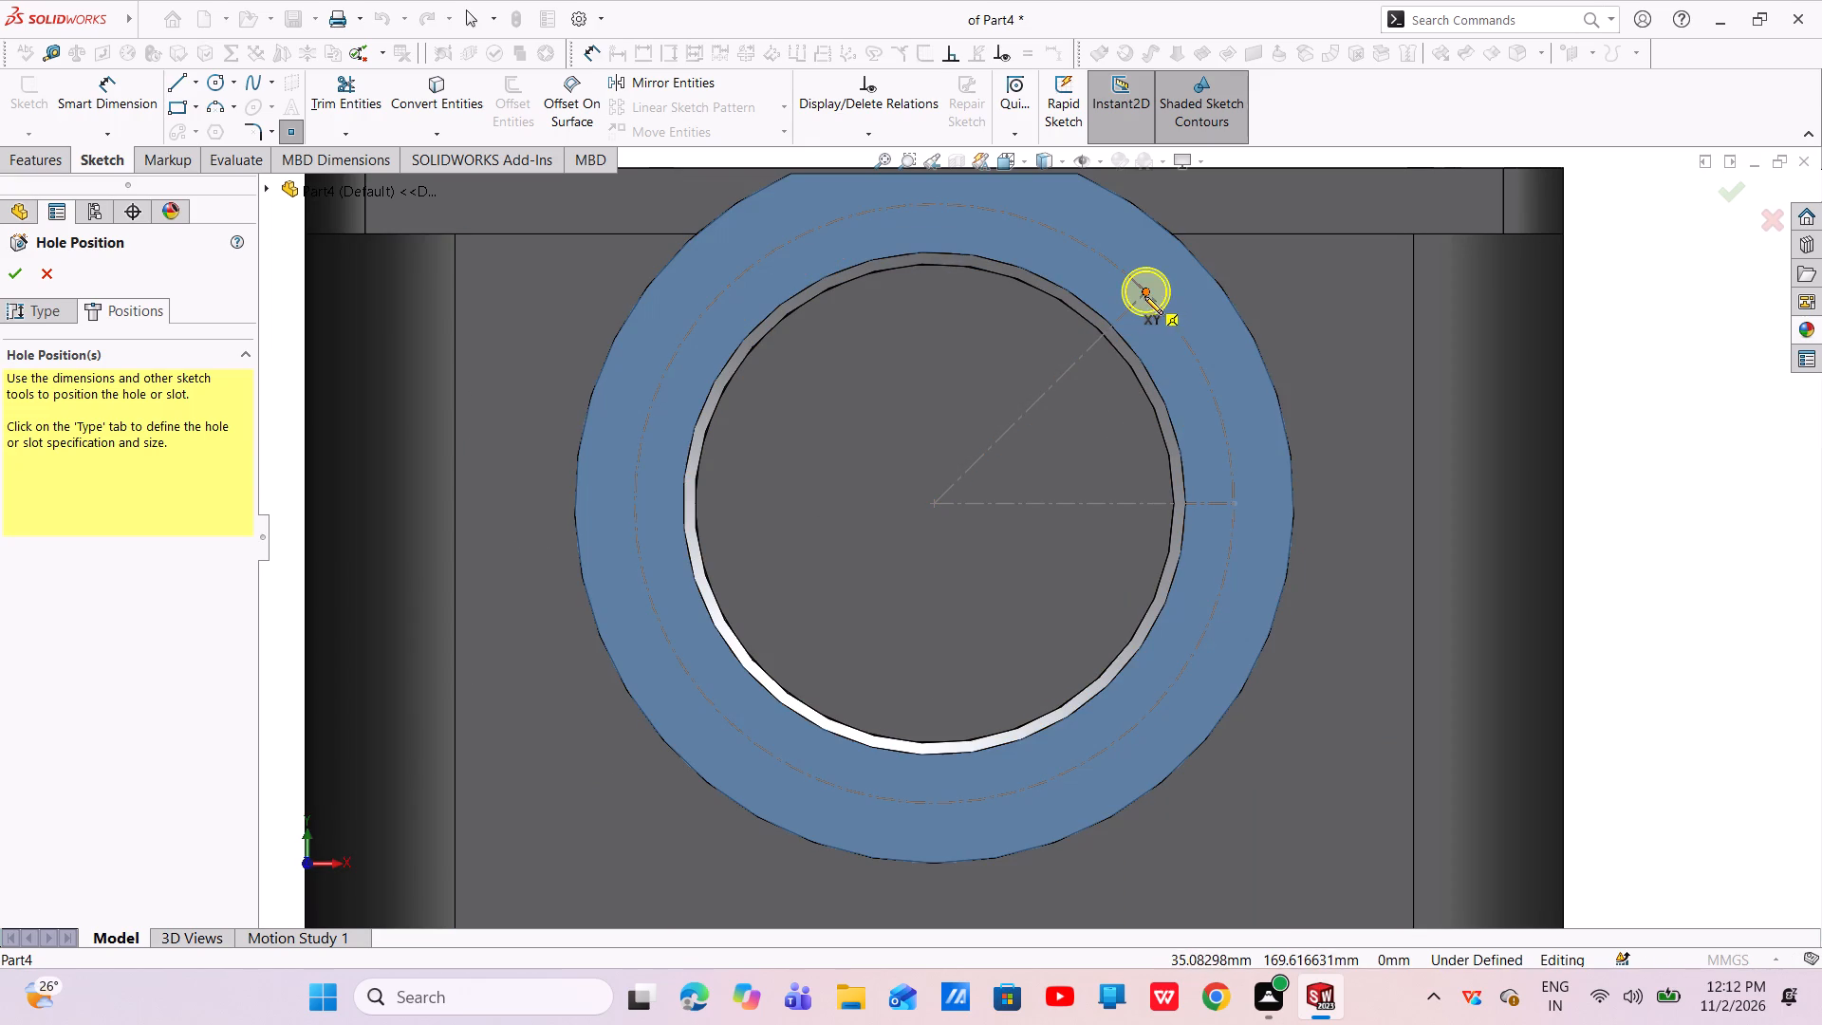
left_click(1144, 296)
right_click(1144, 296)
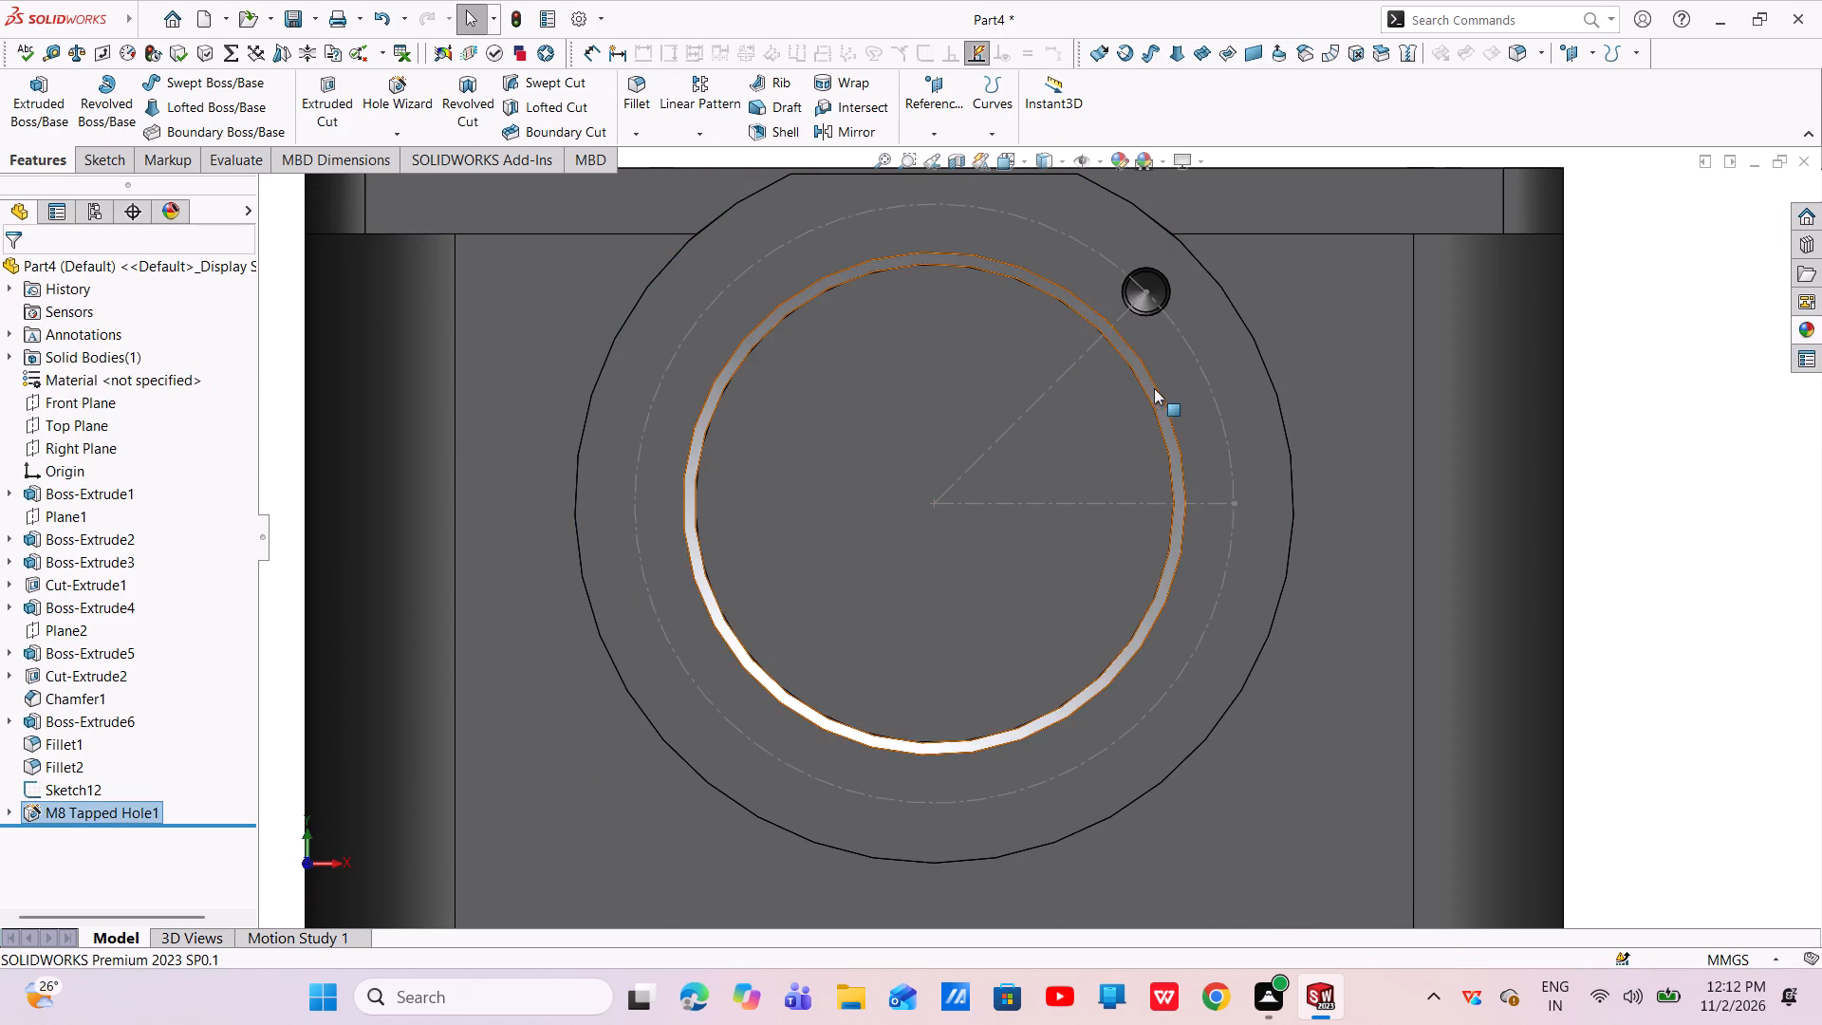
Inspect the tapped hole on the boss face up close and from several angles.
scroll(1153, 383, "up", 3)
middle_click_drag(1156, 351, 1068, 577)
scroll(1068, 575, "up", 1)
middle_click_drag(1069, 575, 1125, 526)
scroll(843, 628, "up", 3)
scroll(893, 682, "down", 6)
scroll(1056, 549, "down", 3)
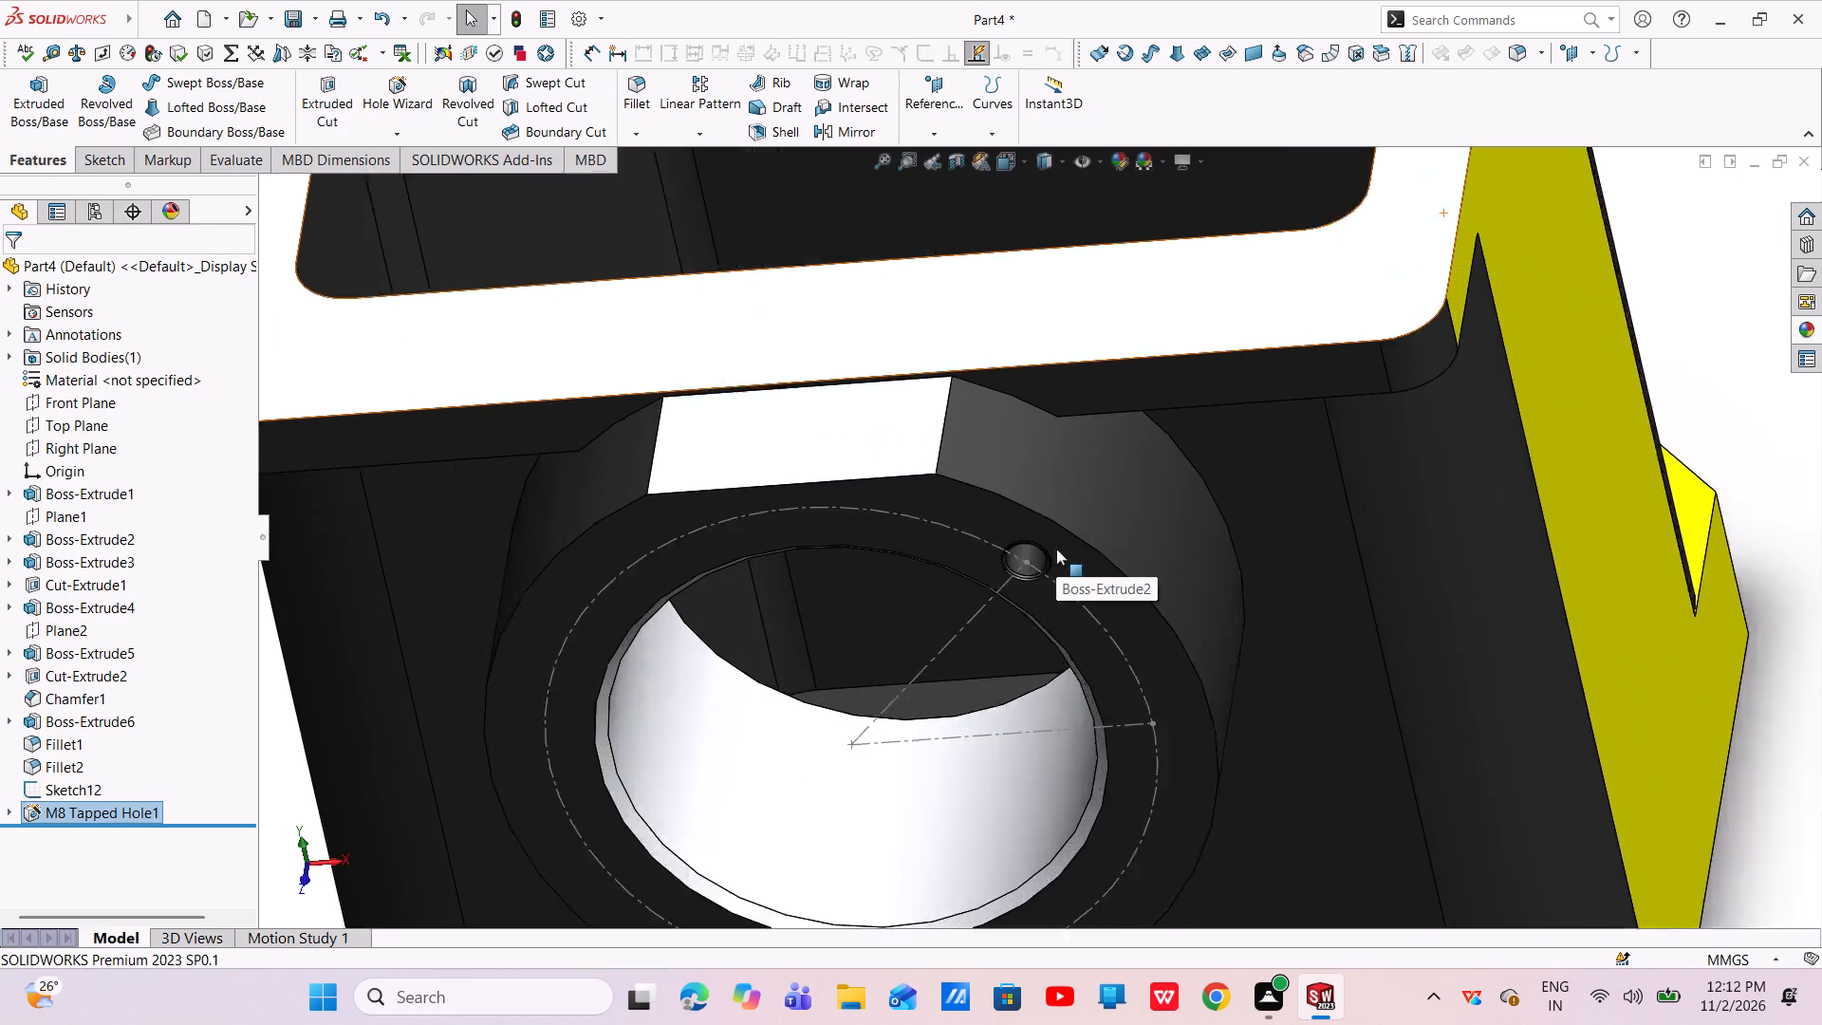
scroll(1056, 549, "down", 8)
middle_click_drag(945, 601, 906, 571)
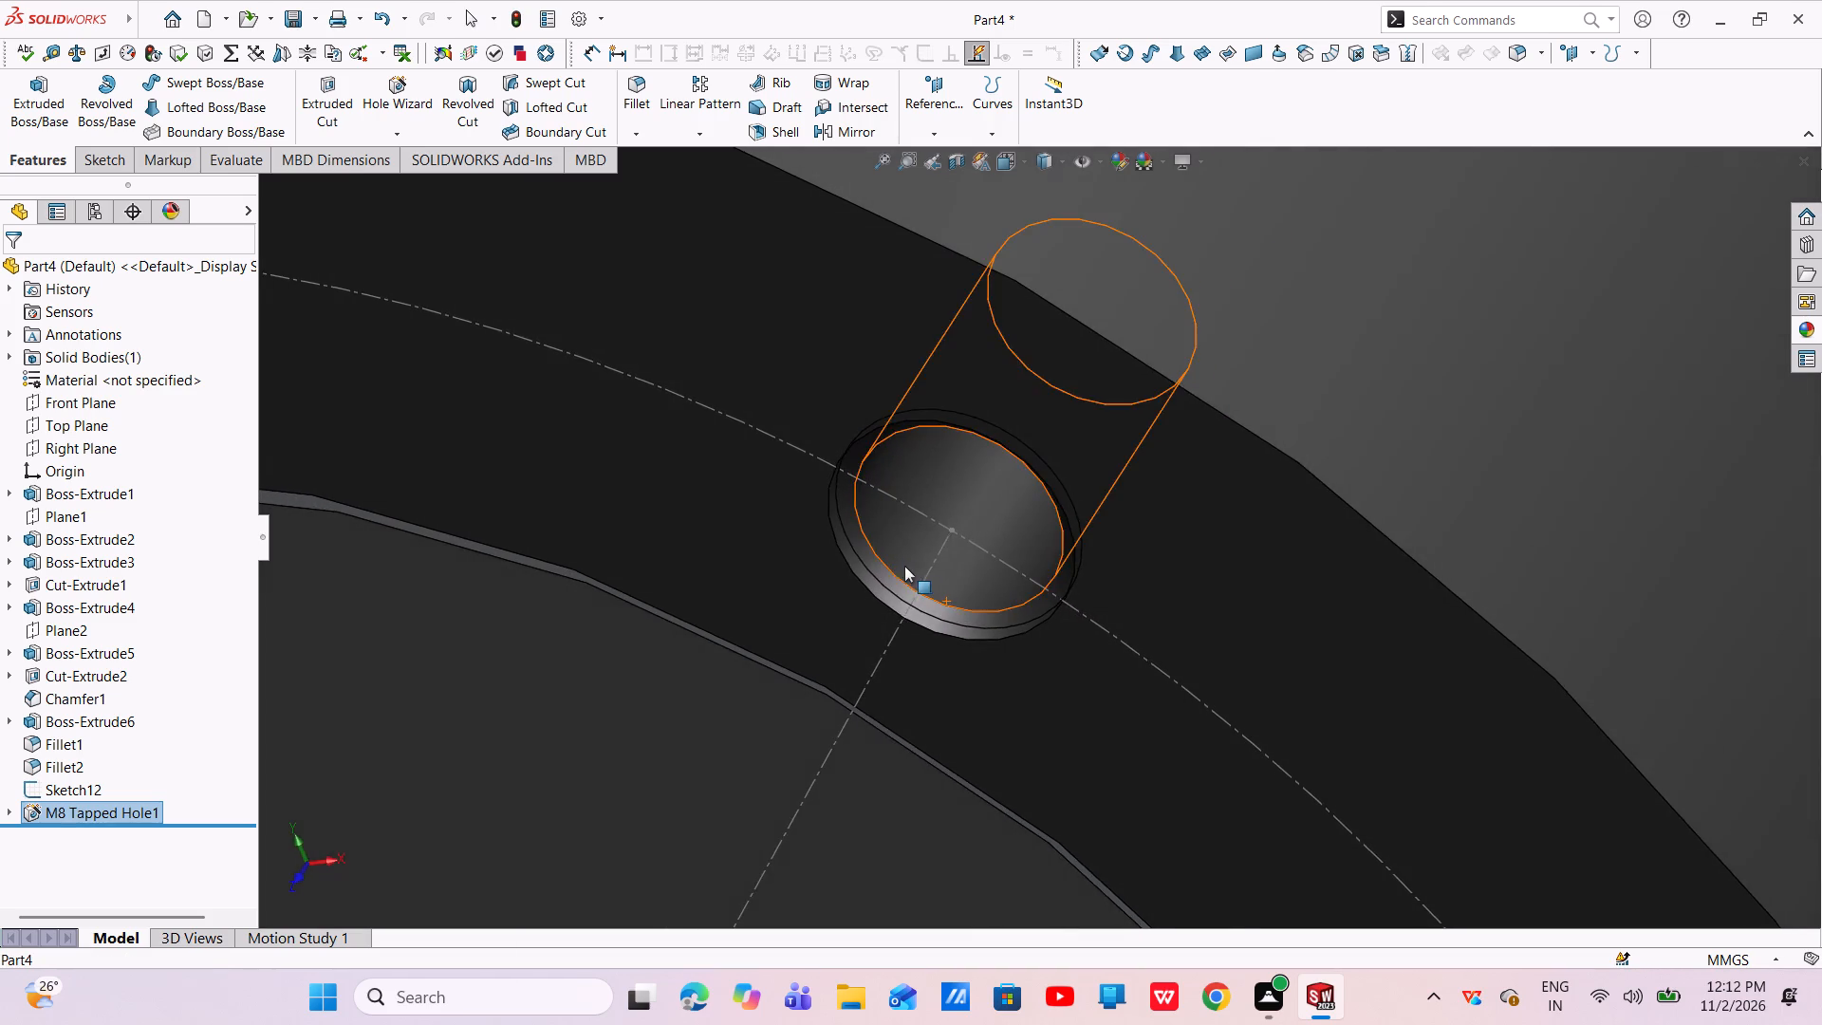
scroll(905, 566, "up", 13)
middle_click_drag(911, 611, 982, 536)
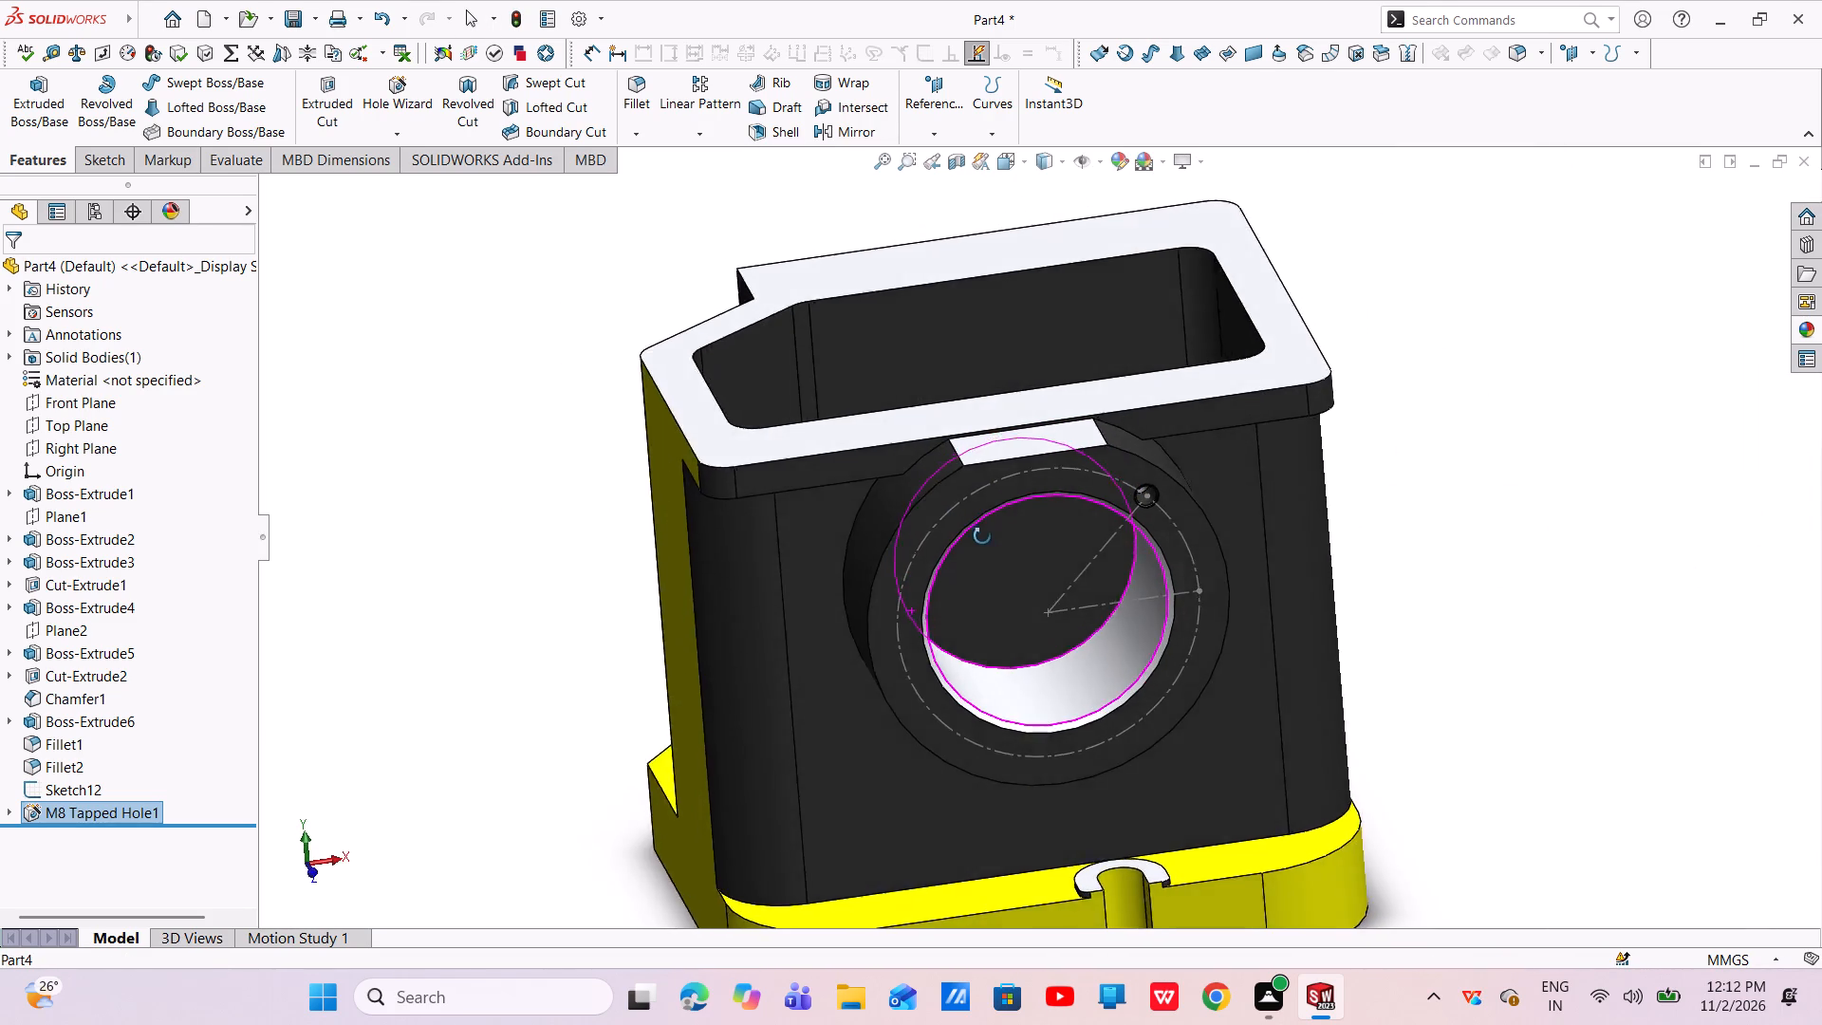
middle_click_drag(982, 536, 945, 482)
scroll(945, 482, "up", 1)
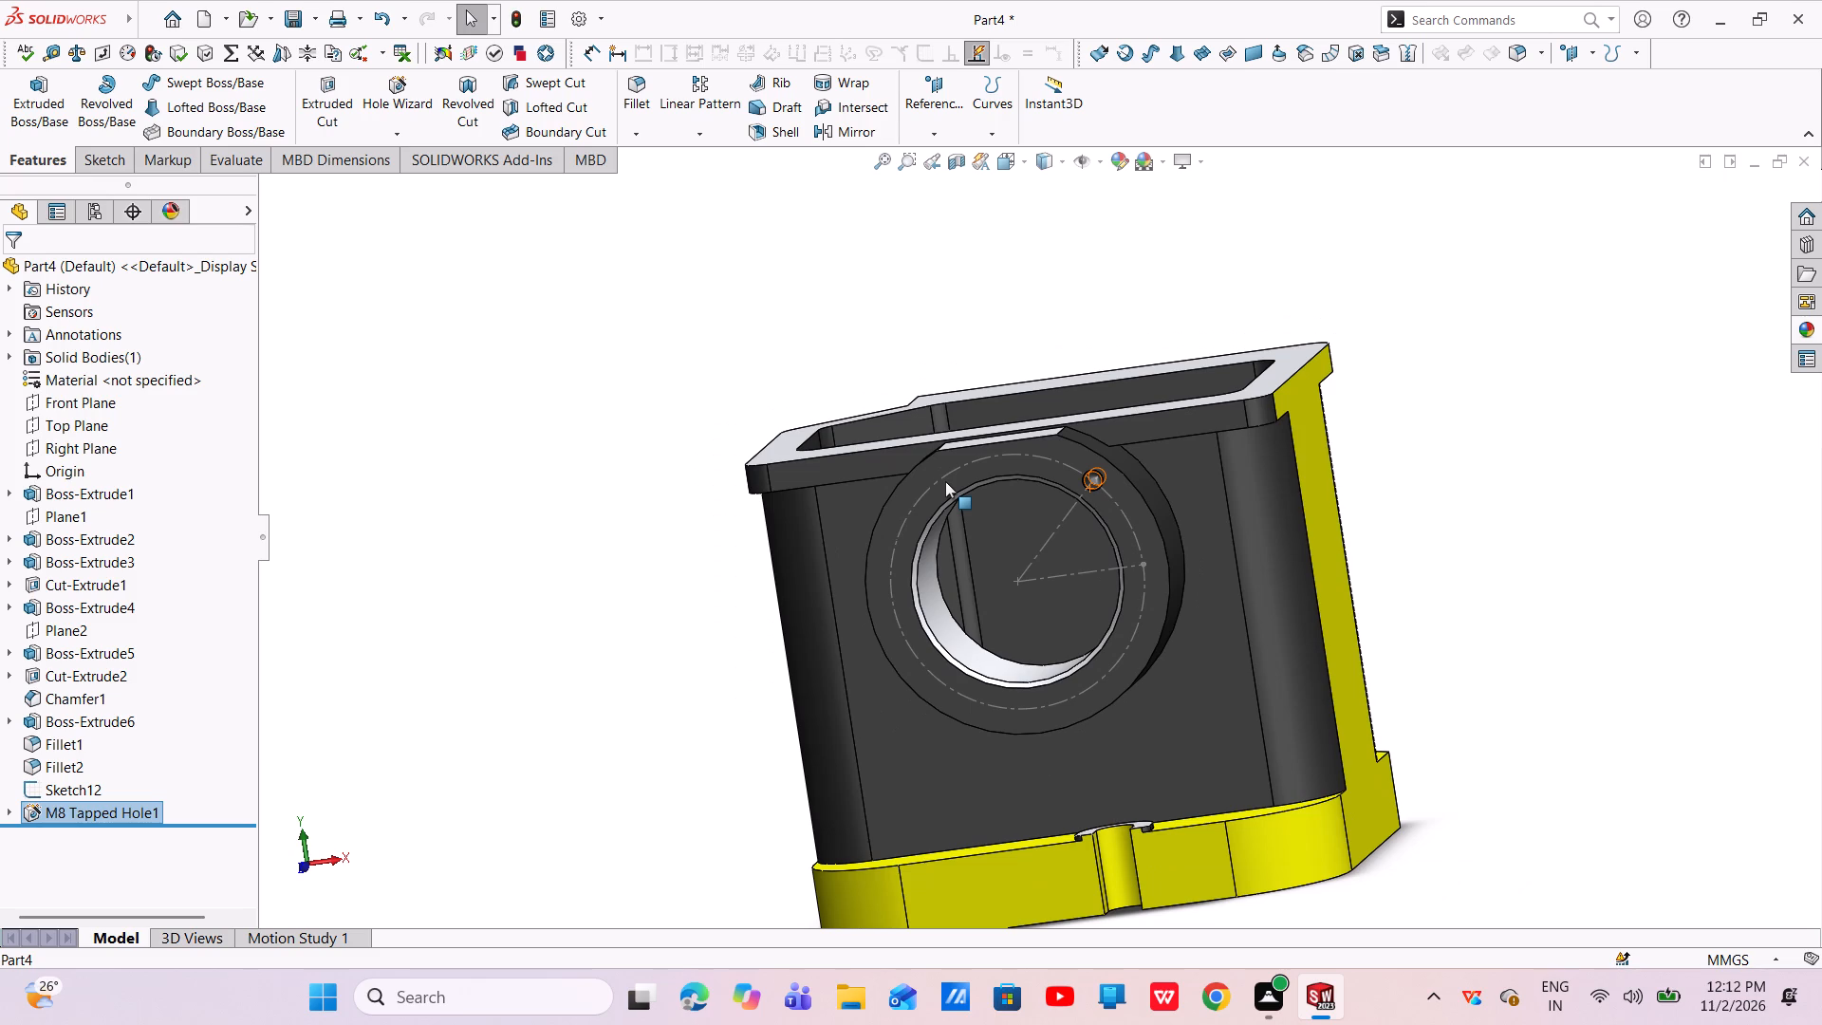
Enable shaded cosmetic threads in the document's detailing properties.
left_click(582, 25)
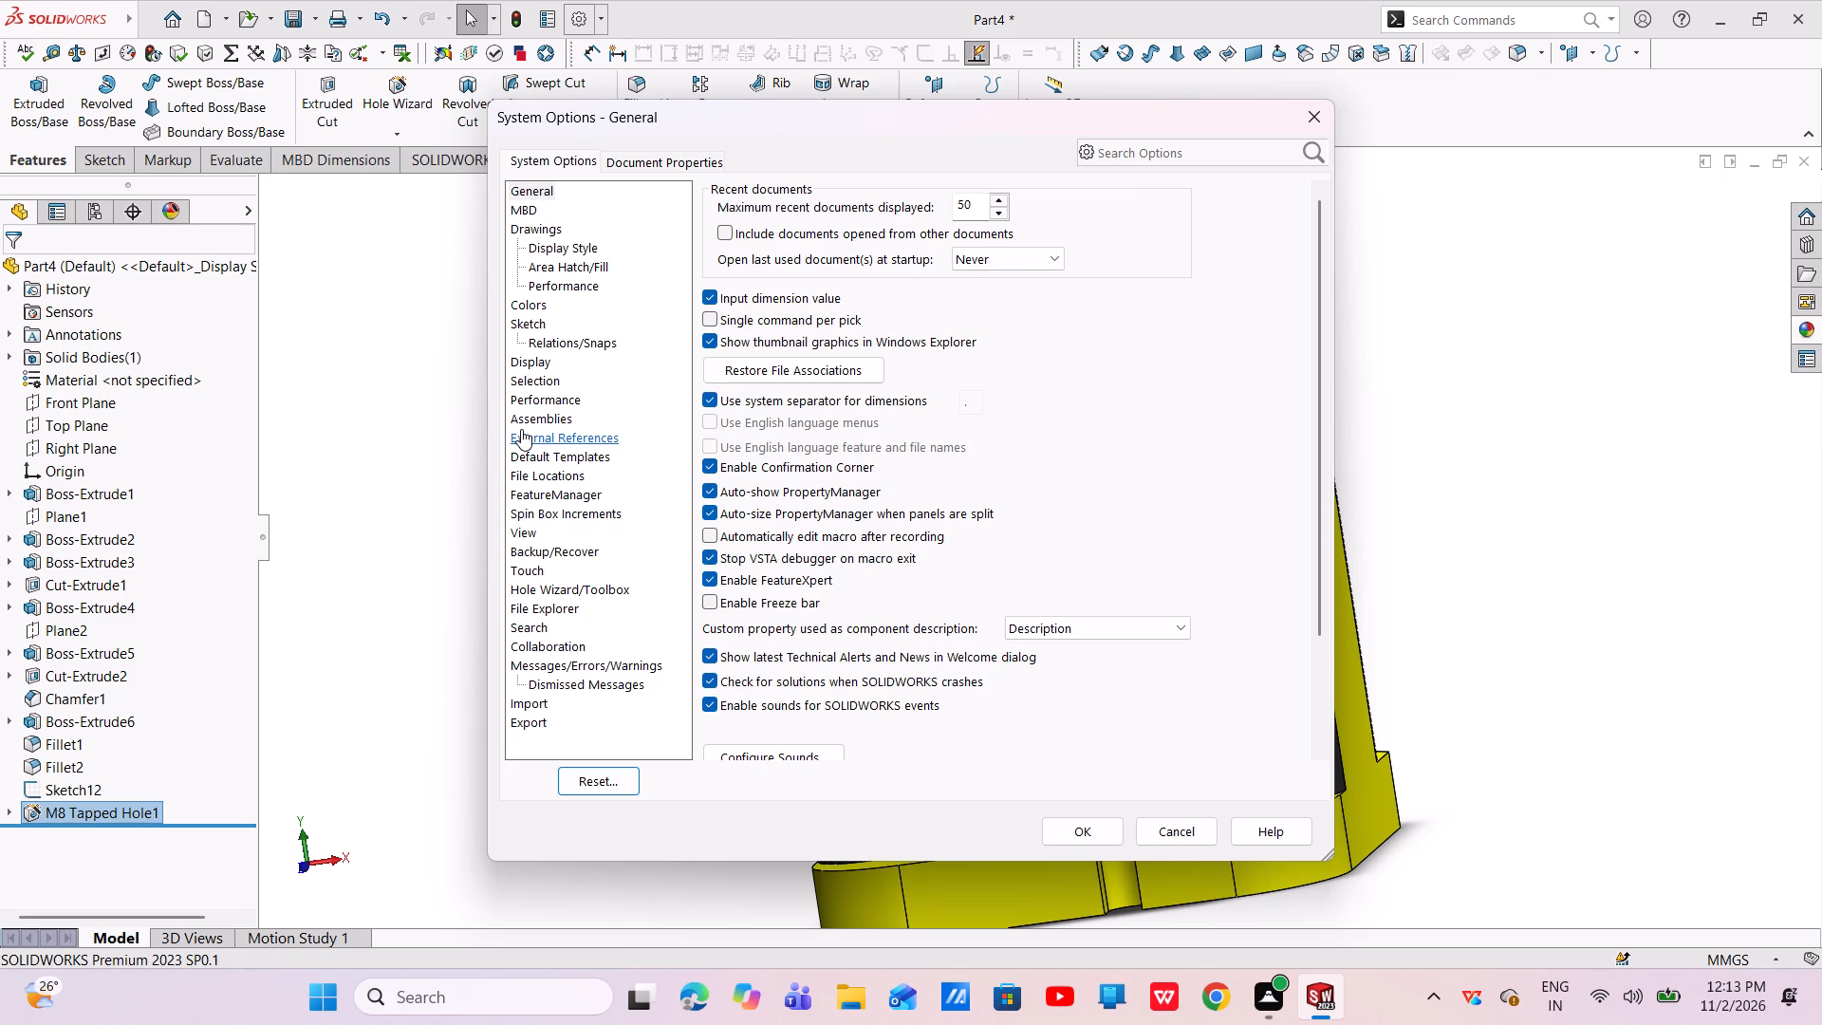
left_click(650, 165)
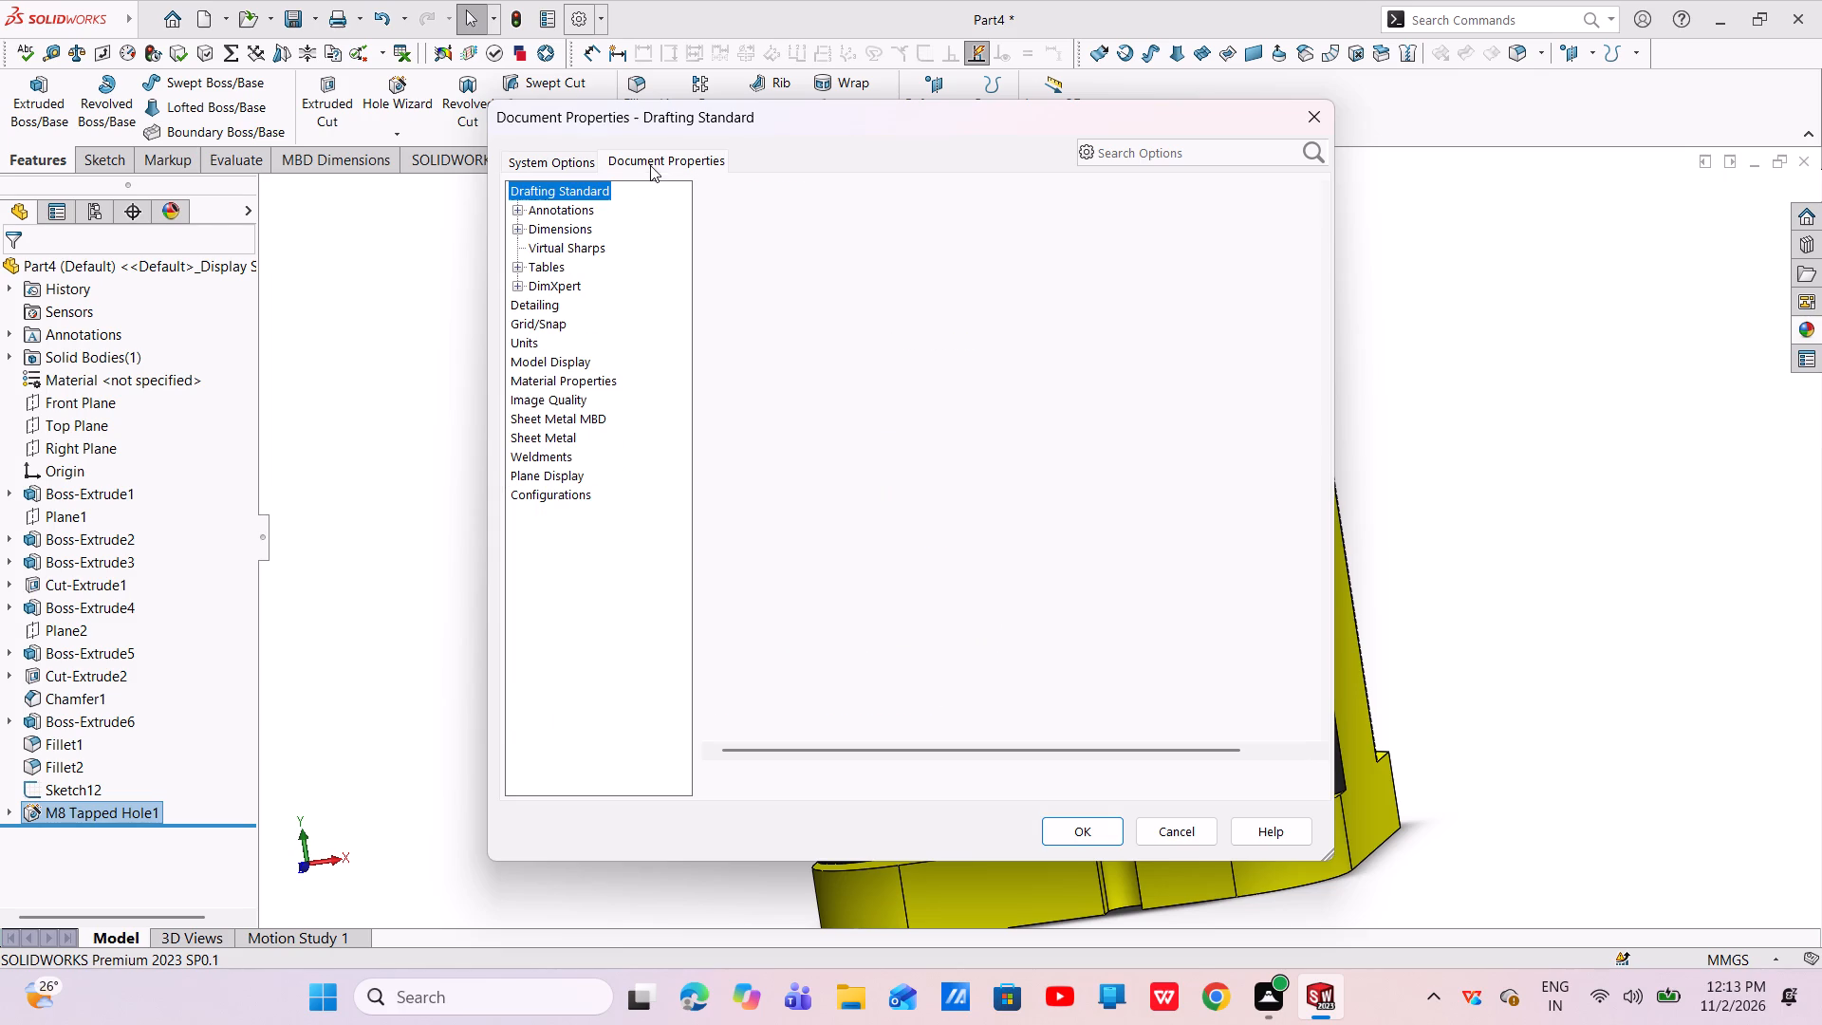
left_click(548, 304)
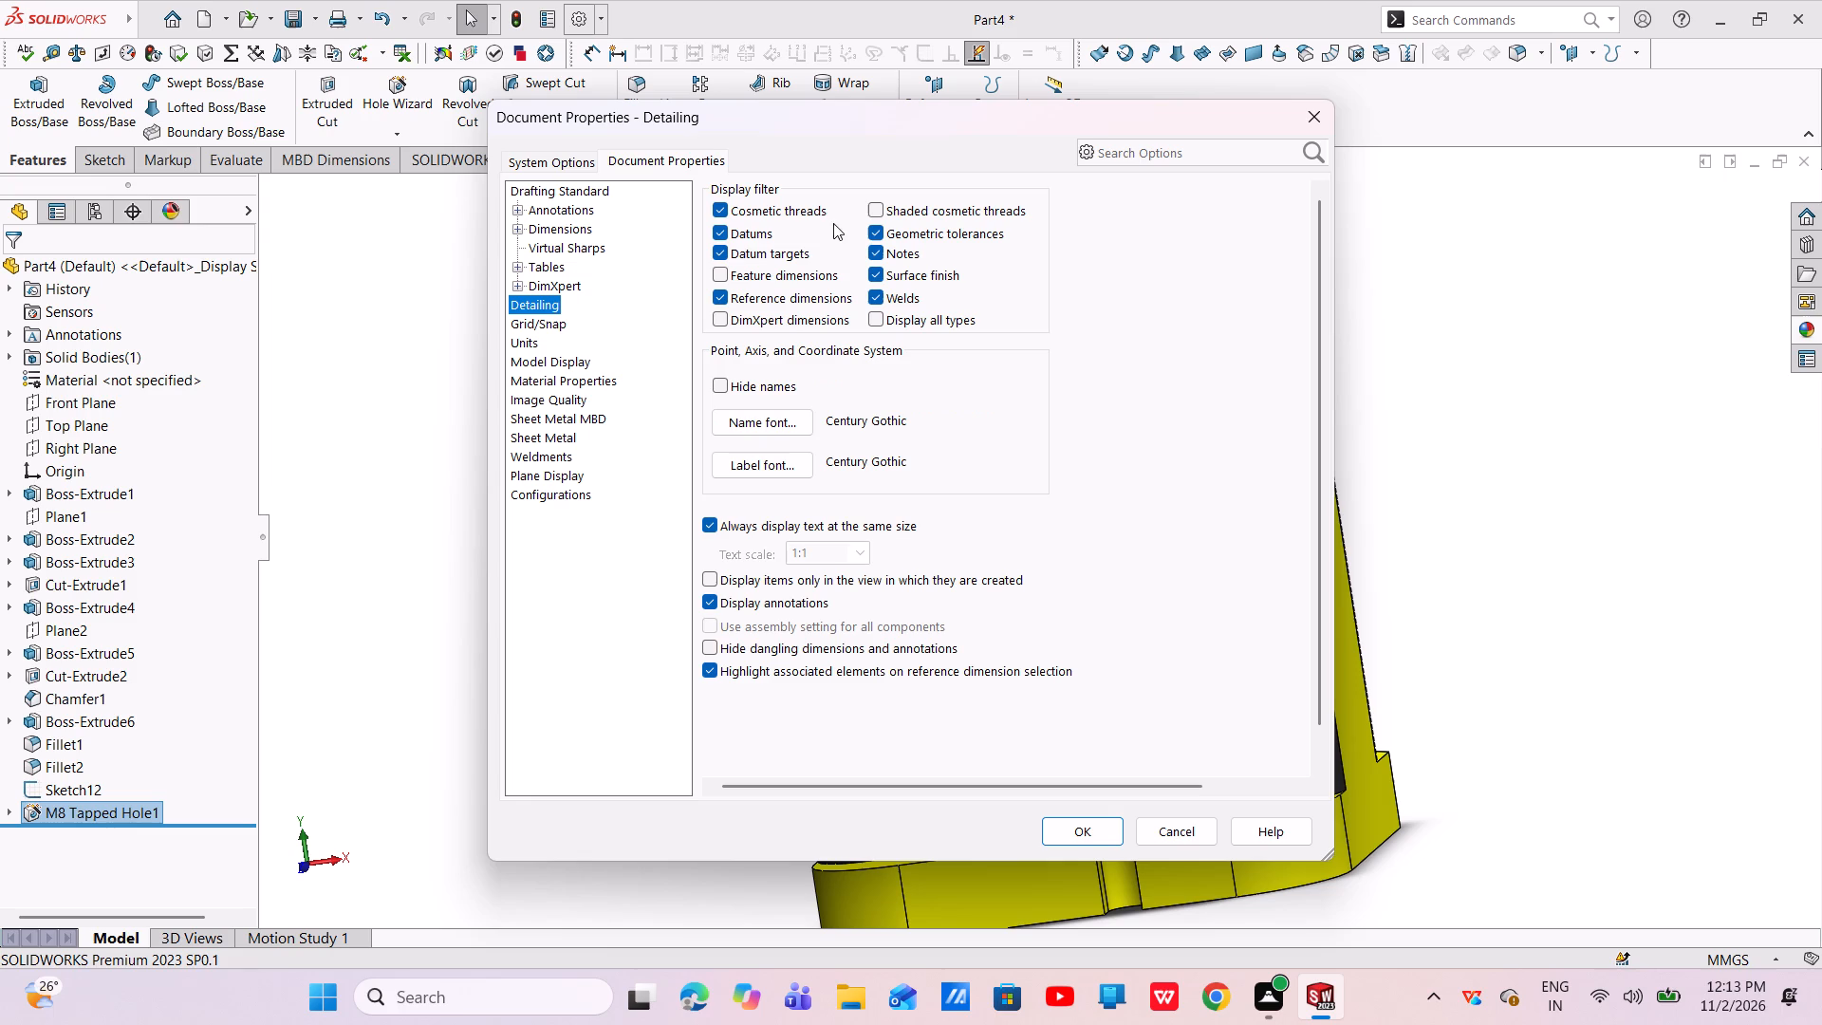
left_click(878, 213)
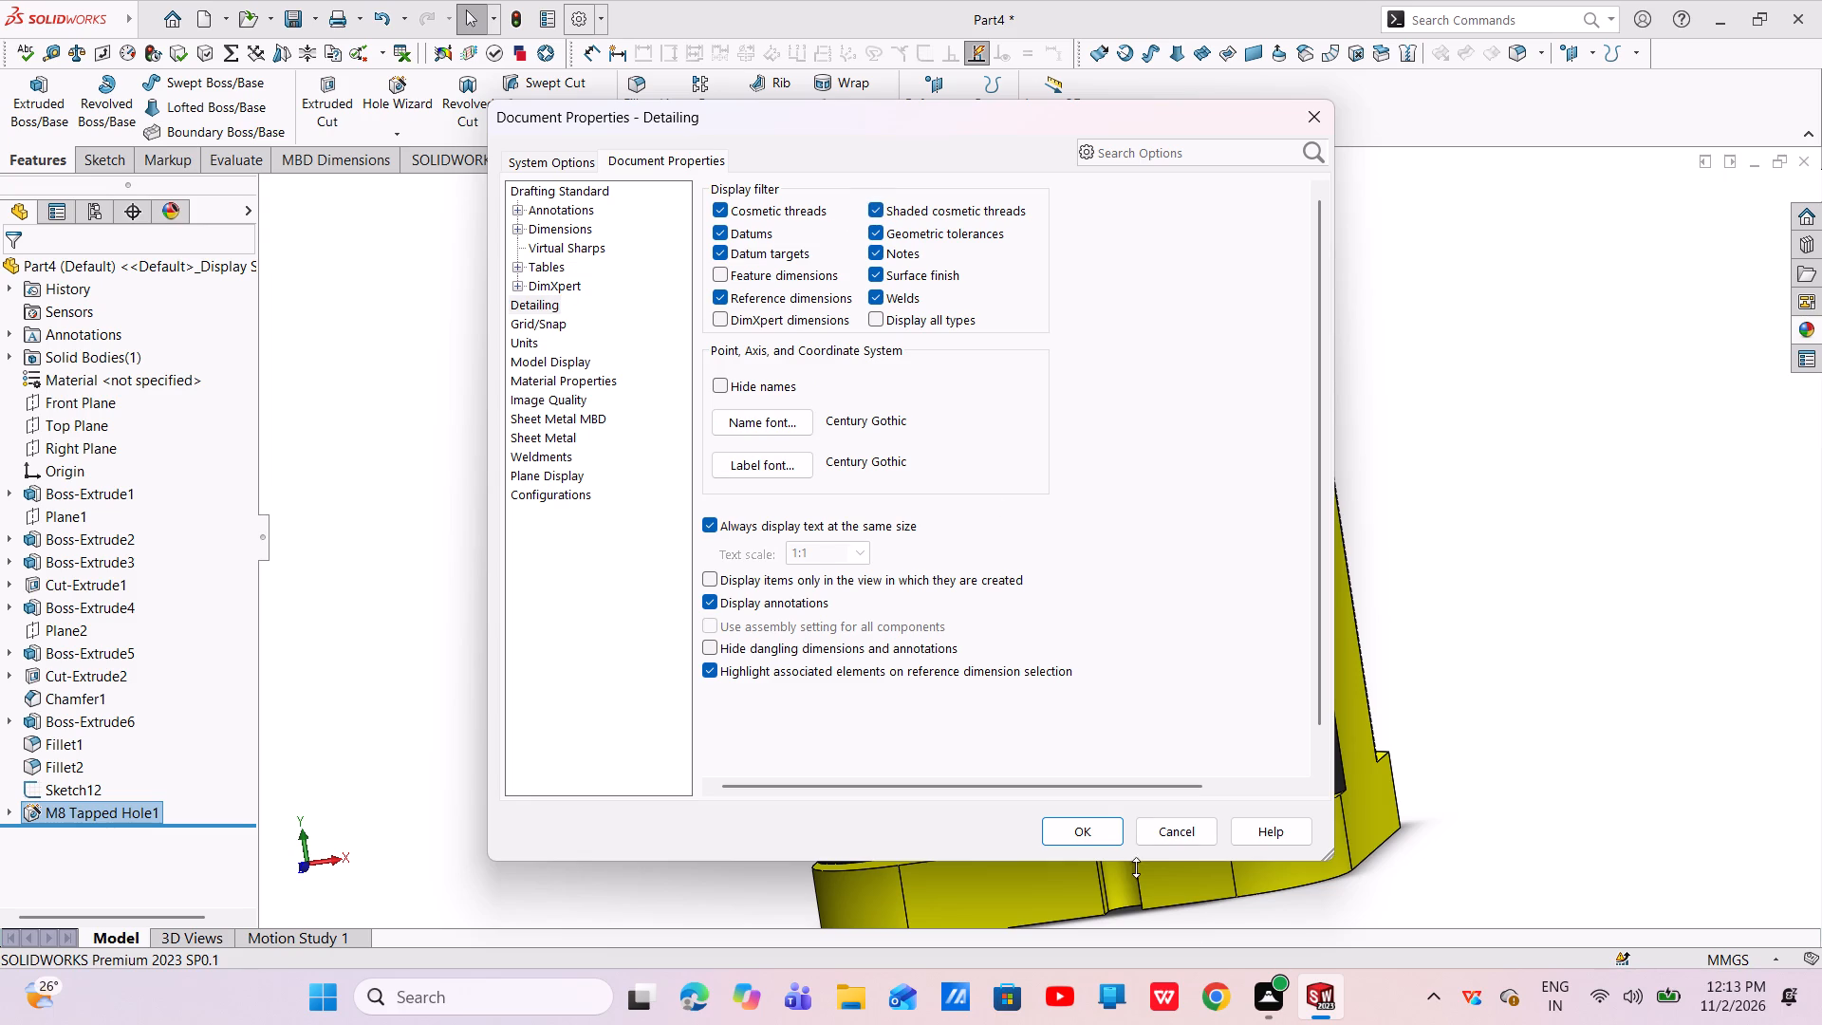
left_click(1098, 837)
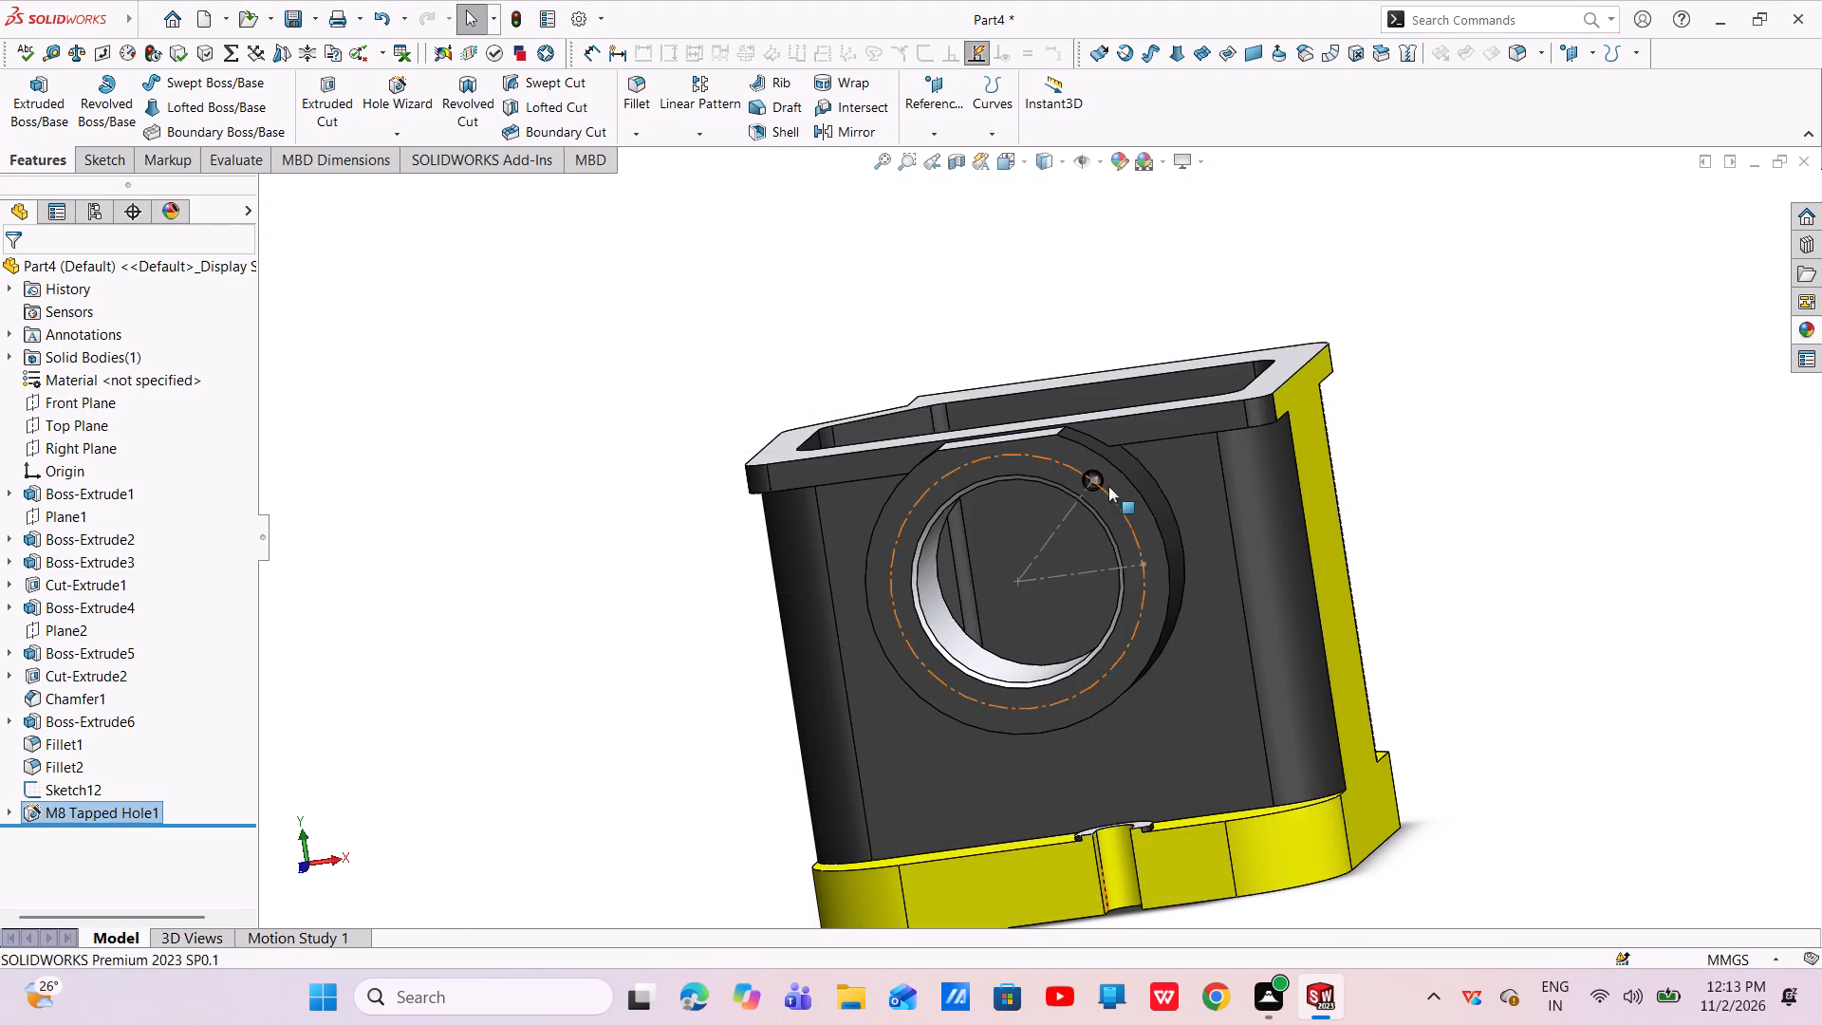
Examine the thread display inside the M8 tapped hole up close and from different angles.
scroll(1108, 486, "down", 7)
middle_click_drag(1047, 521, 1013, 531)
scroll(1006, 503, "down", 7)
middle_click_drag(1007, 538, 1006, 538)
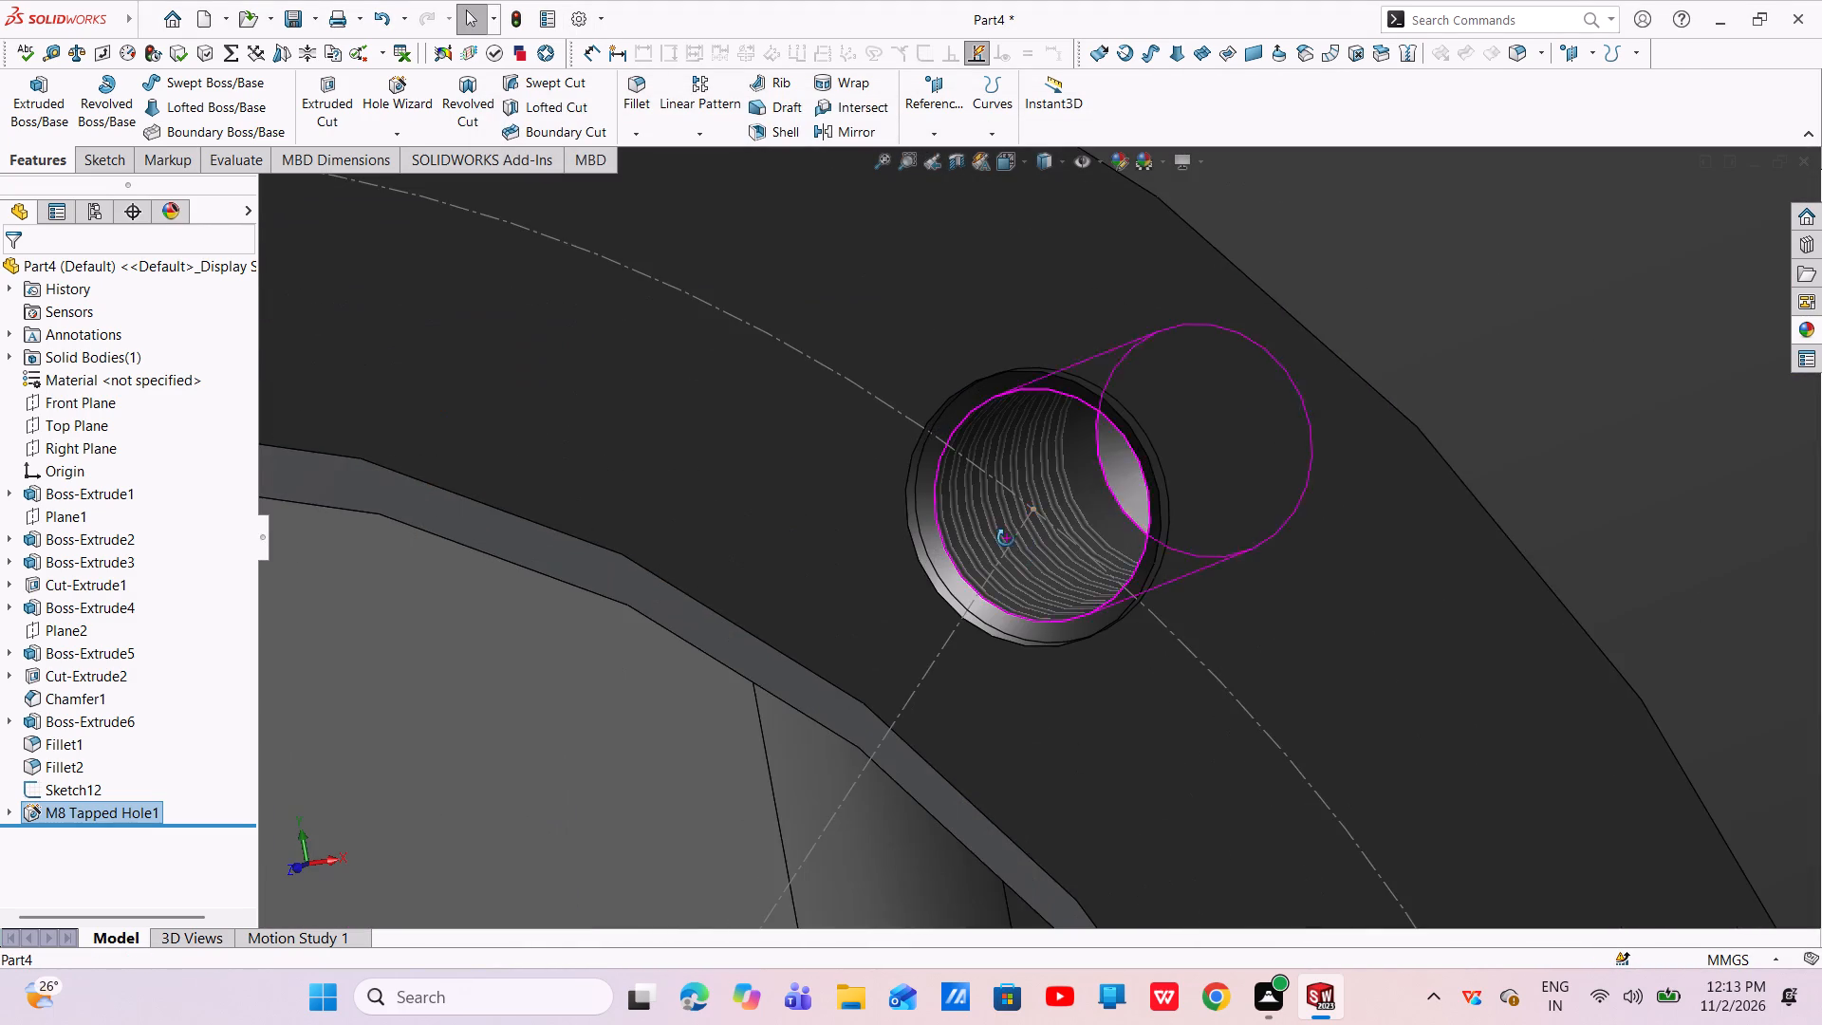
middle_click_drag(1006, 538, 982, 545)
scroll(966, 556, "up", 16)
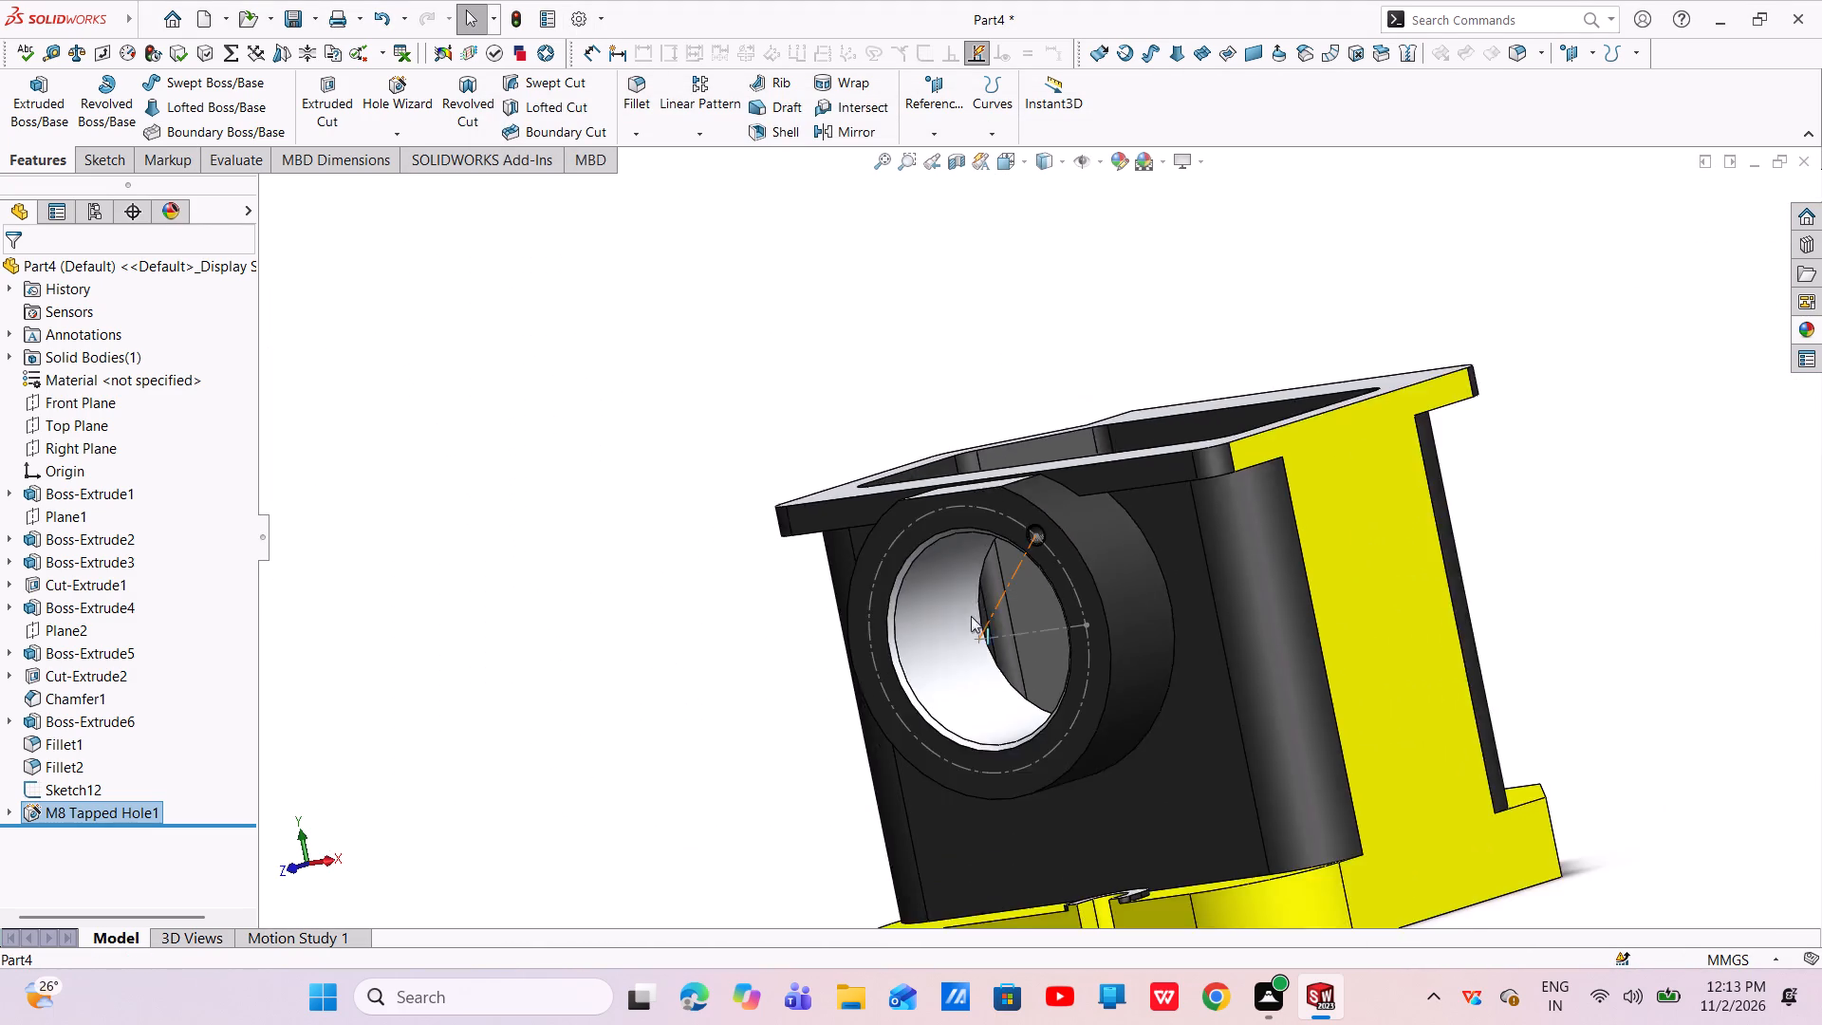
middle_click_drag(971, 616, 1039, 626)
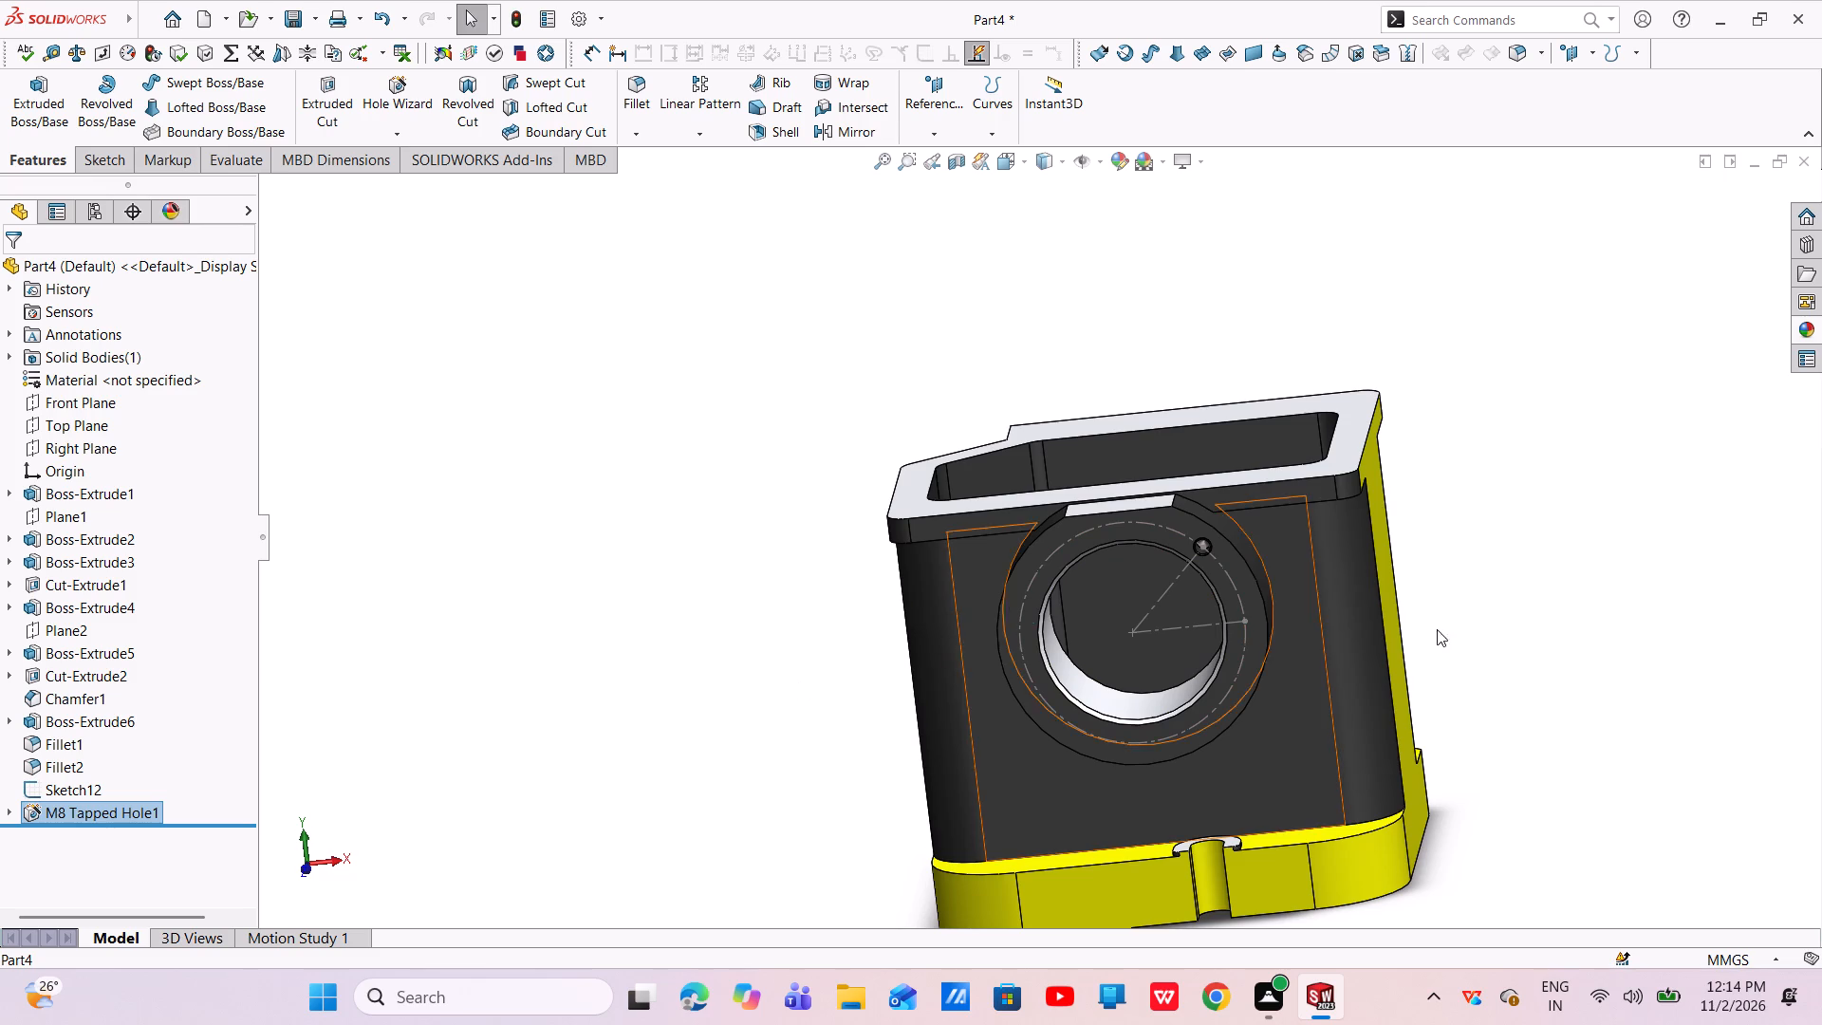
Hide the sketch containing the construction circle and the two centerlines on the boss face.
scroll(1338, 626, "down", 2)
left_click(80, 783)
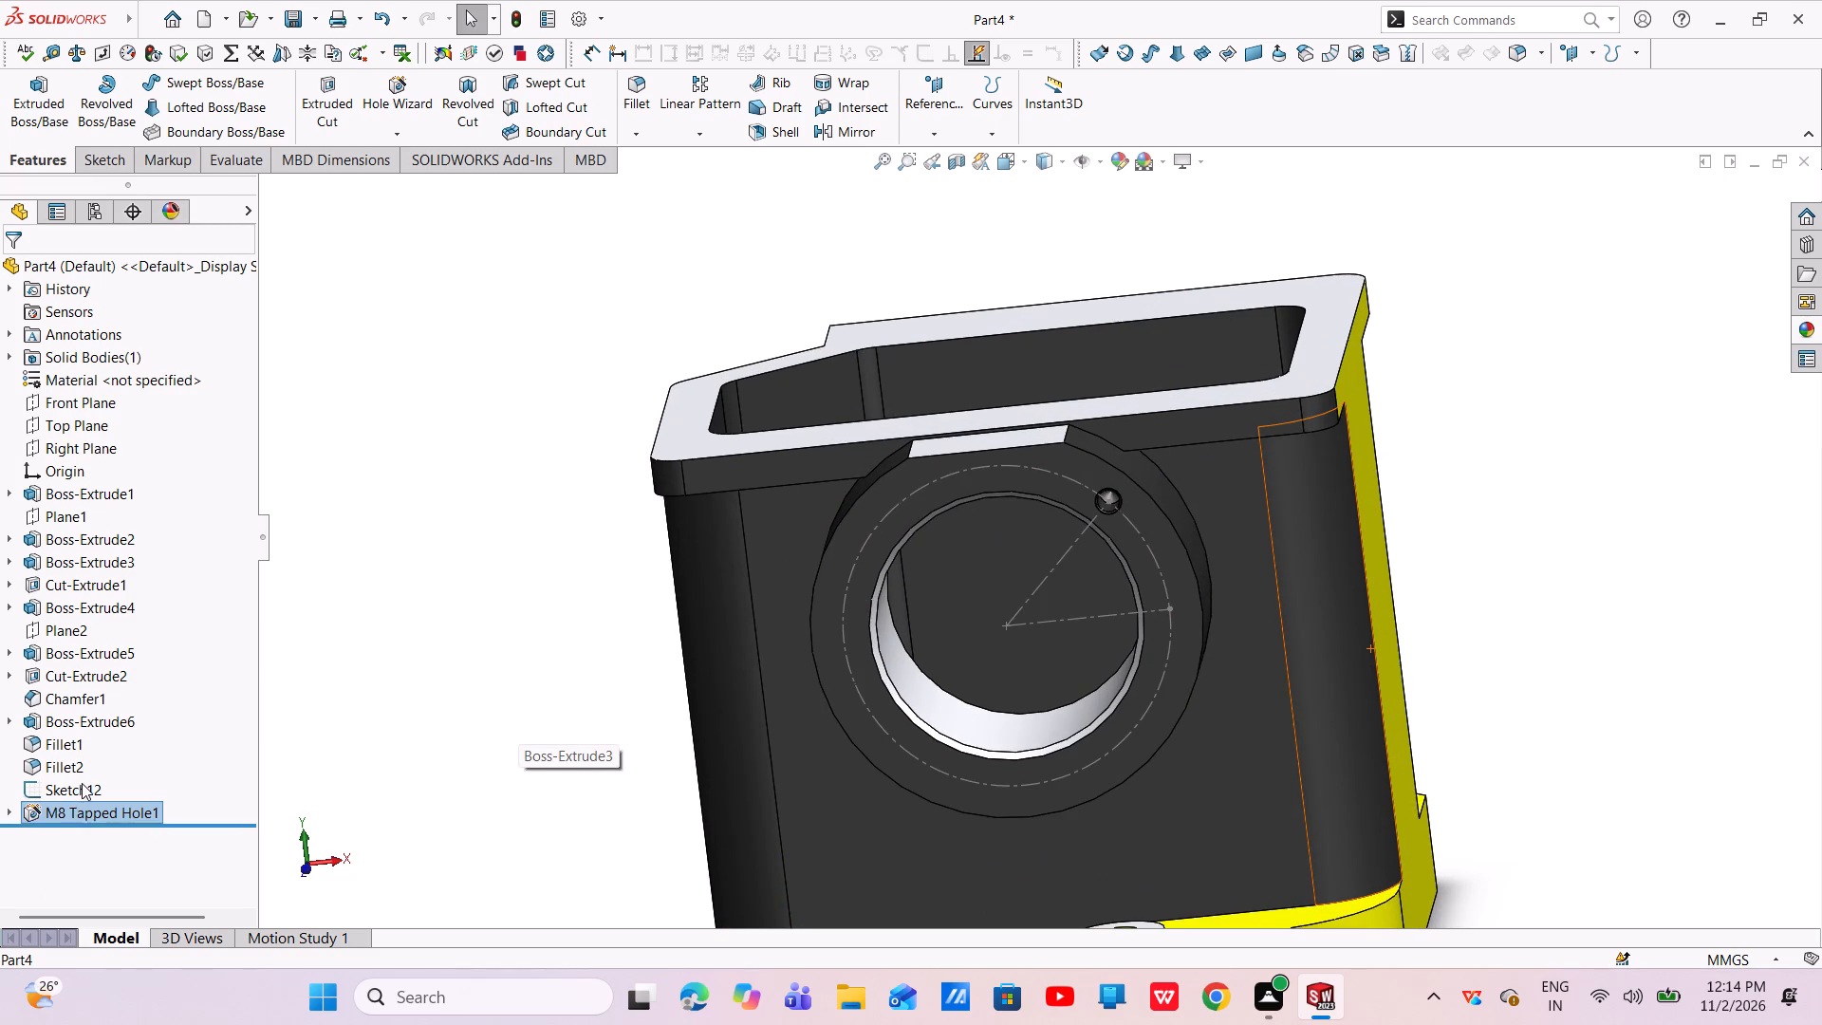
left_click(96, 752)
Start a circular pattern and use the bore's inner cylindrical face as its rotation reference.
scroll(1077, 530, "down", 3)
scroll(877, 688, "up", 1)
scroll(877, 688, "down", 1)
scroll(877, 688, "up", 2)
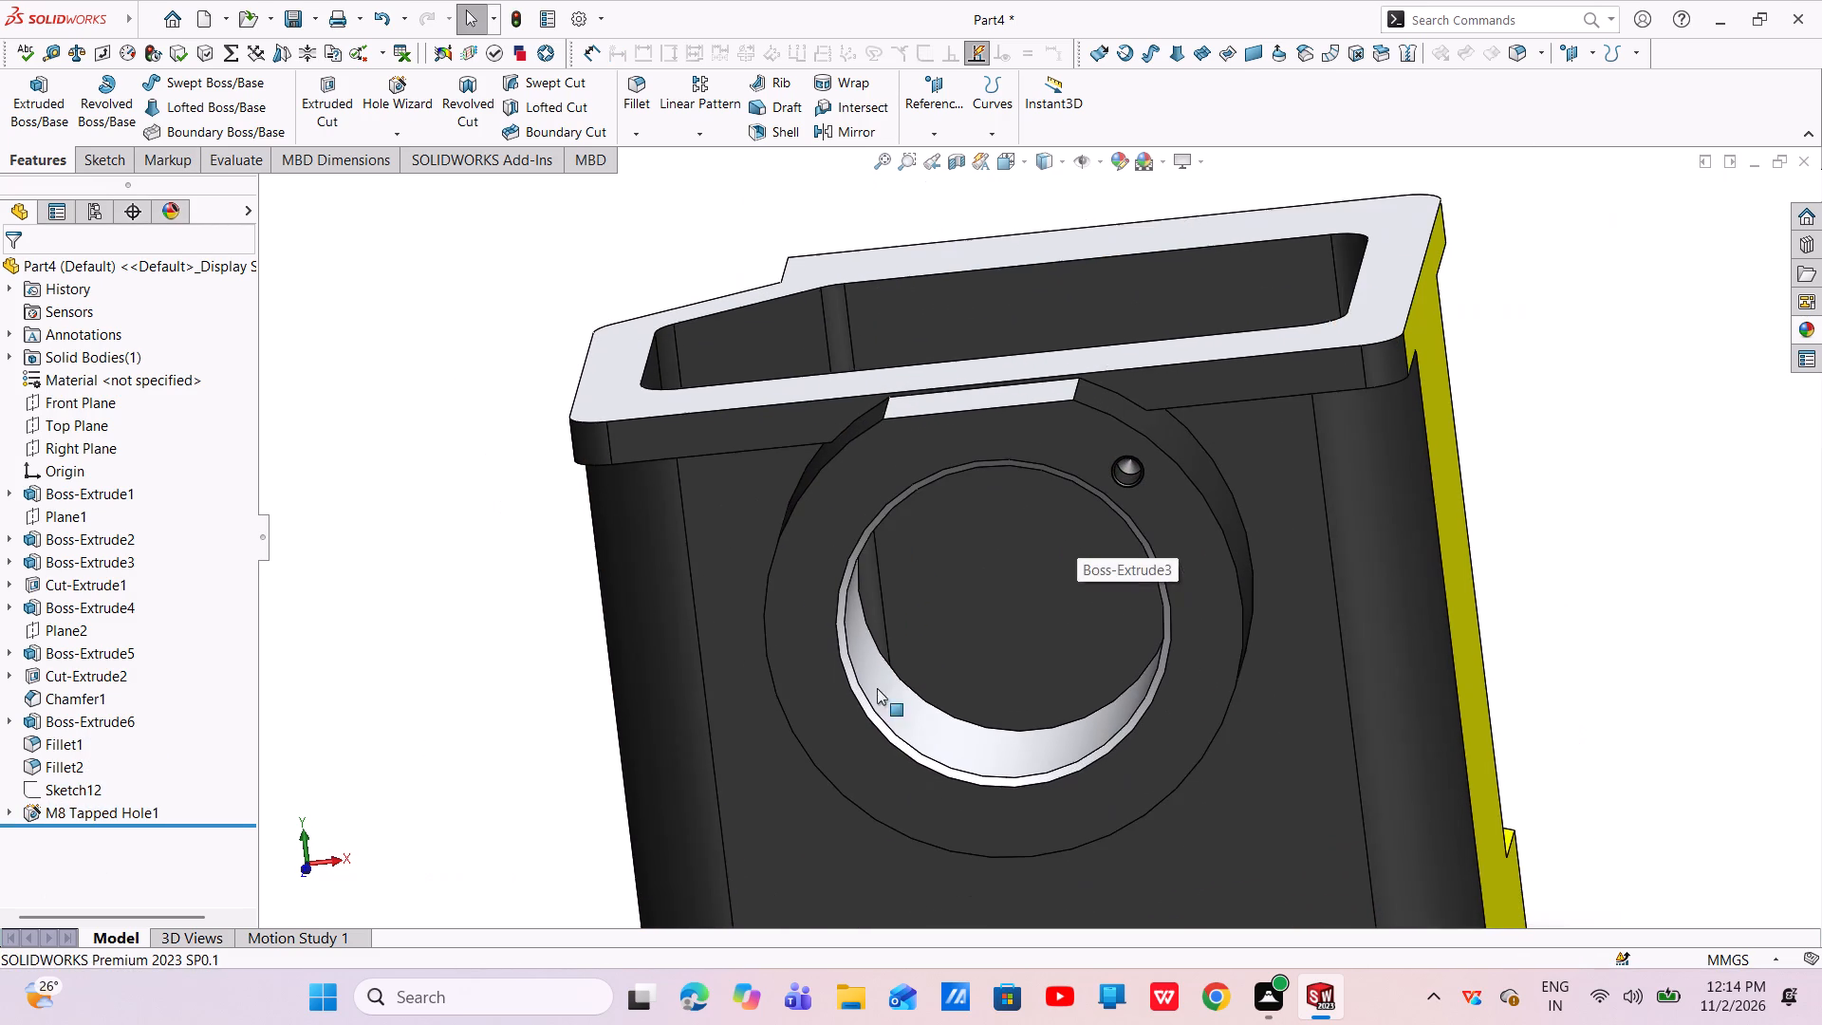
left_click(694, 126)
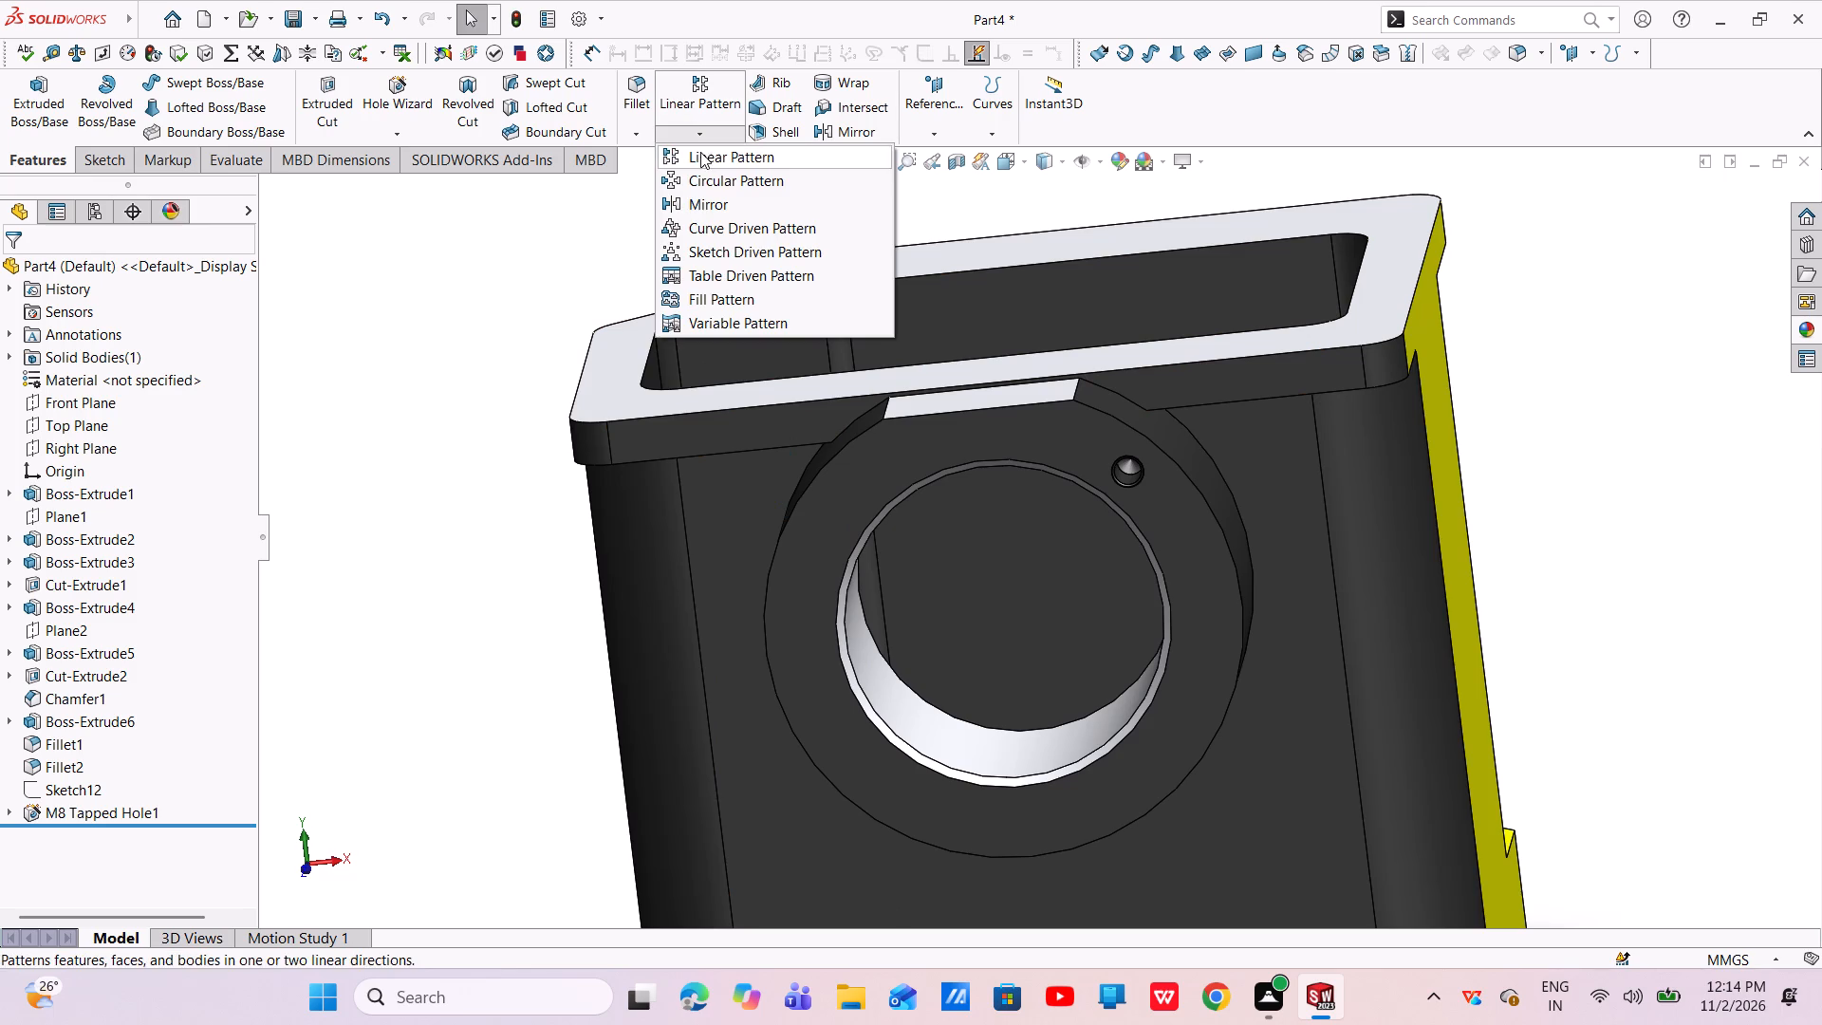
left_click(703, 174)
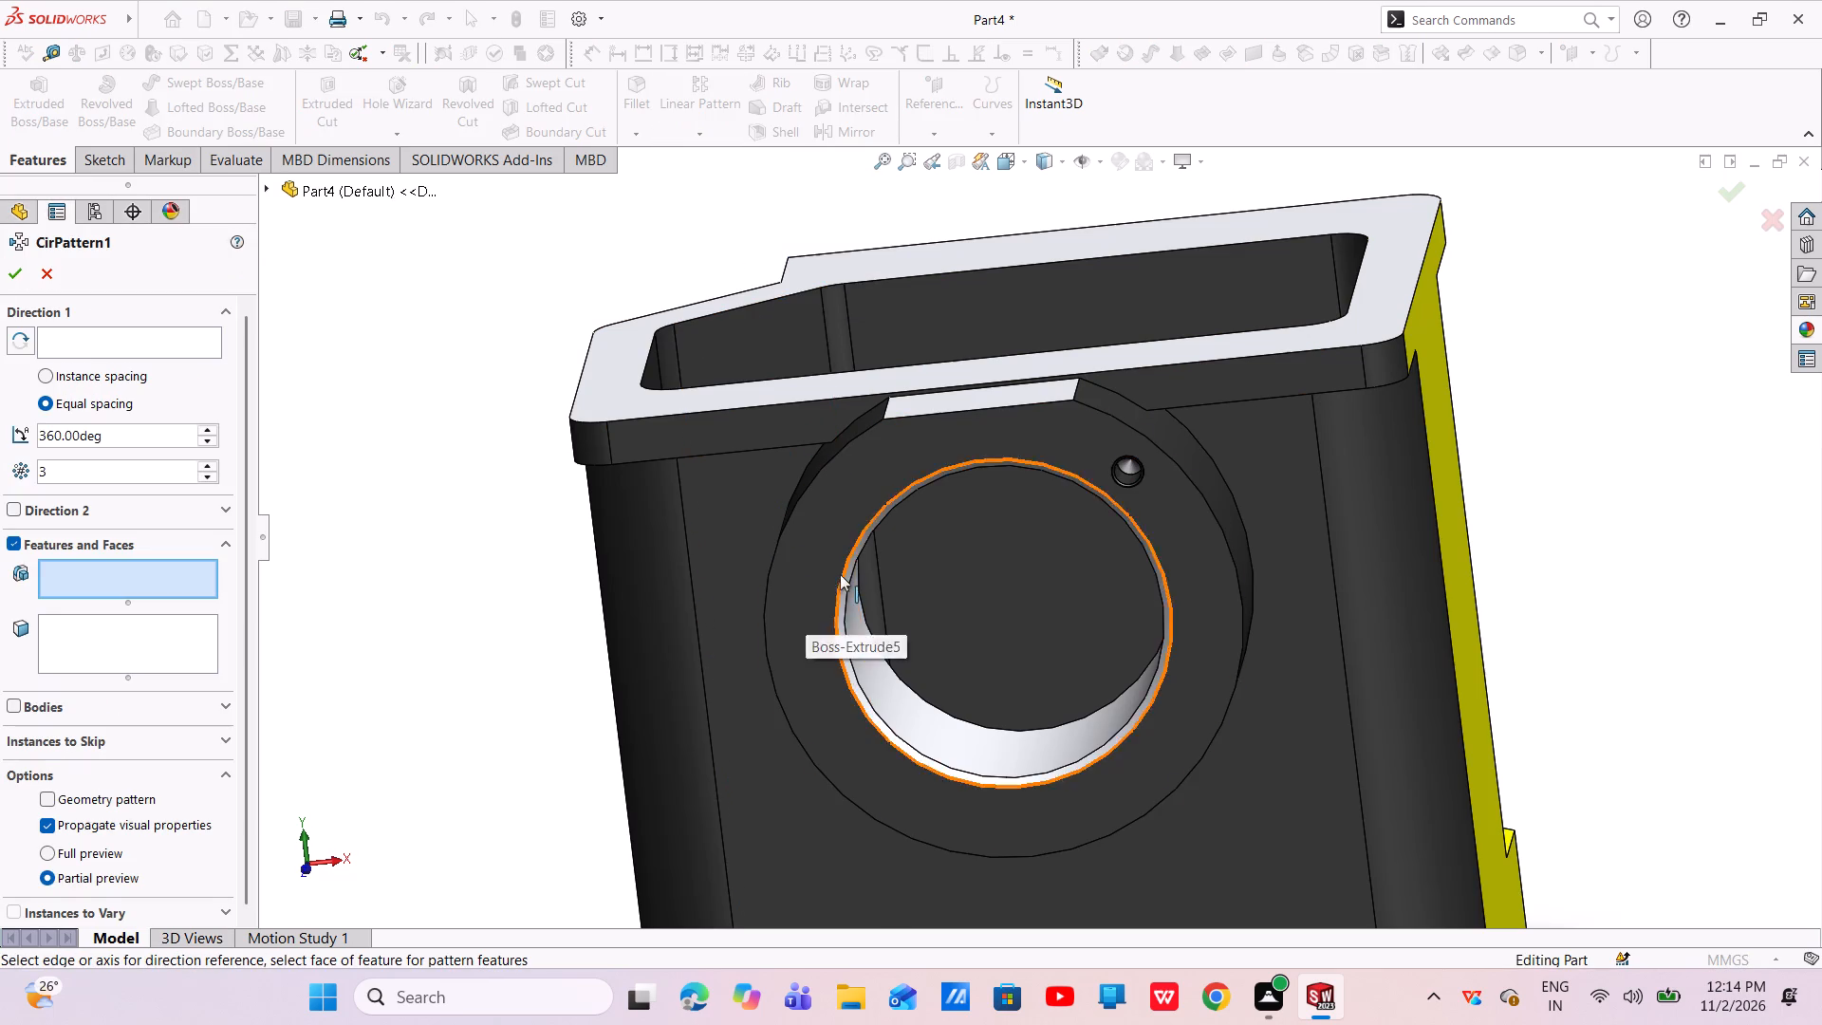
left_click(862, 665)
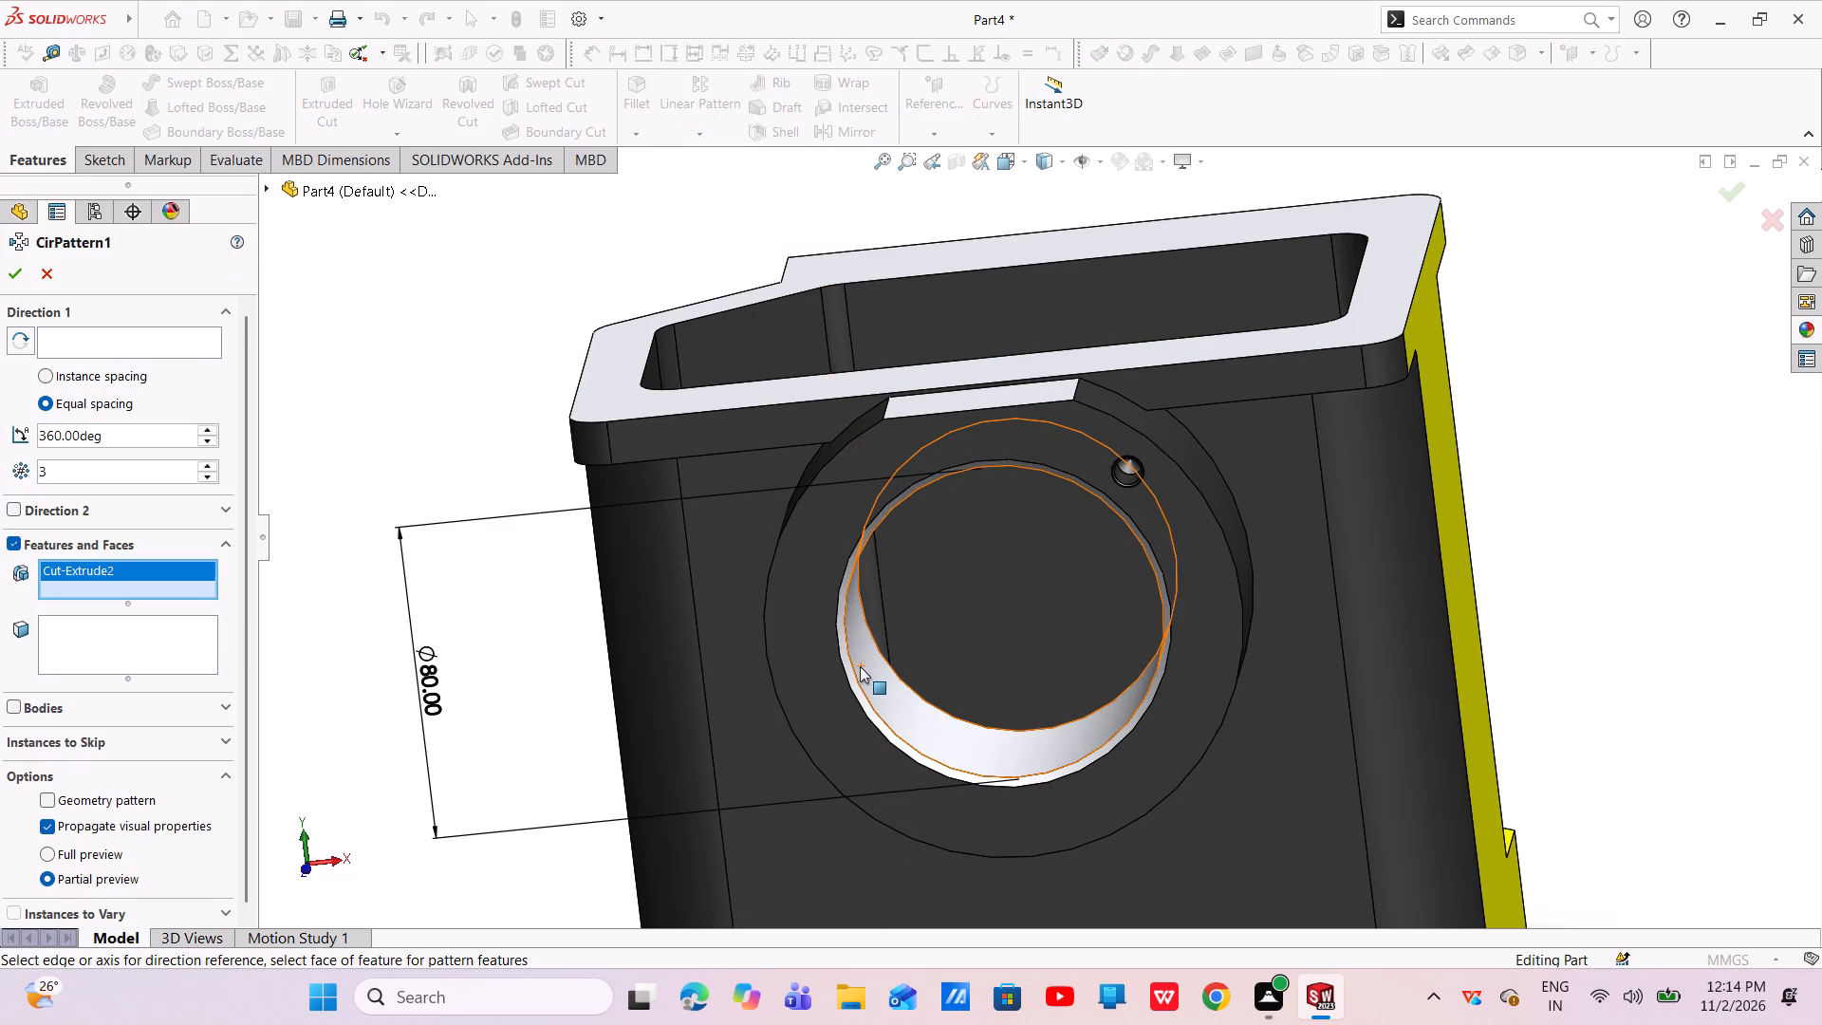
left_click(93, 342)
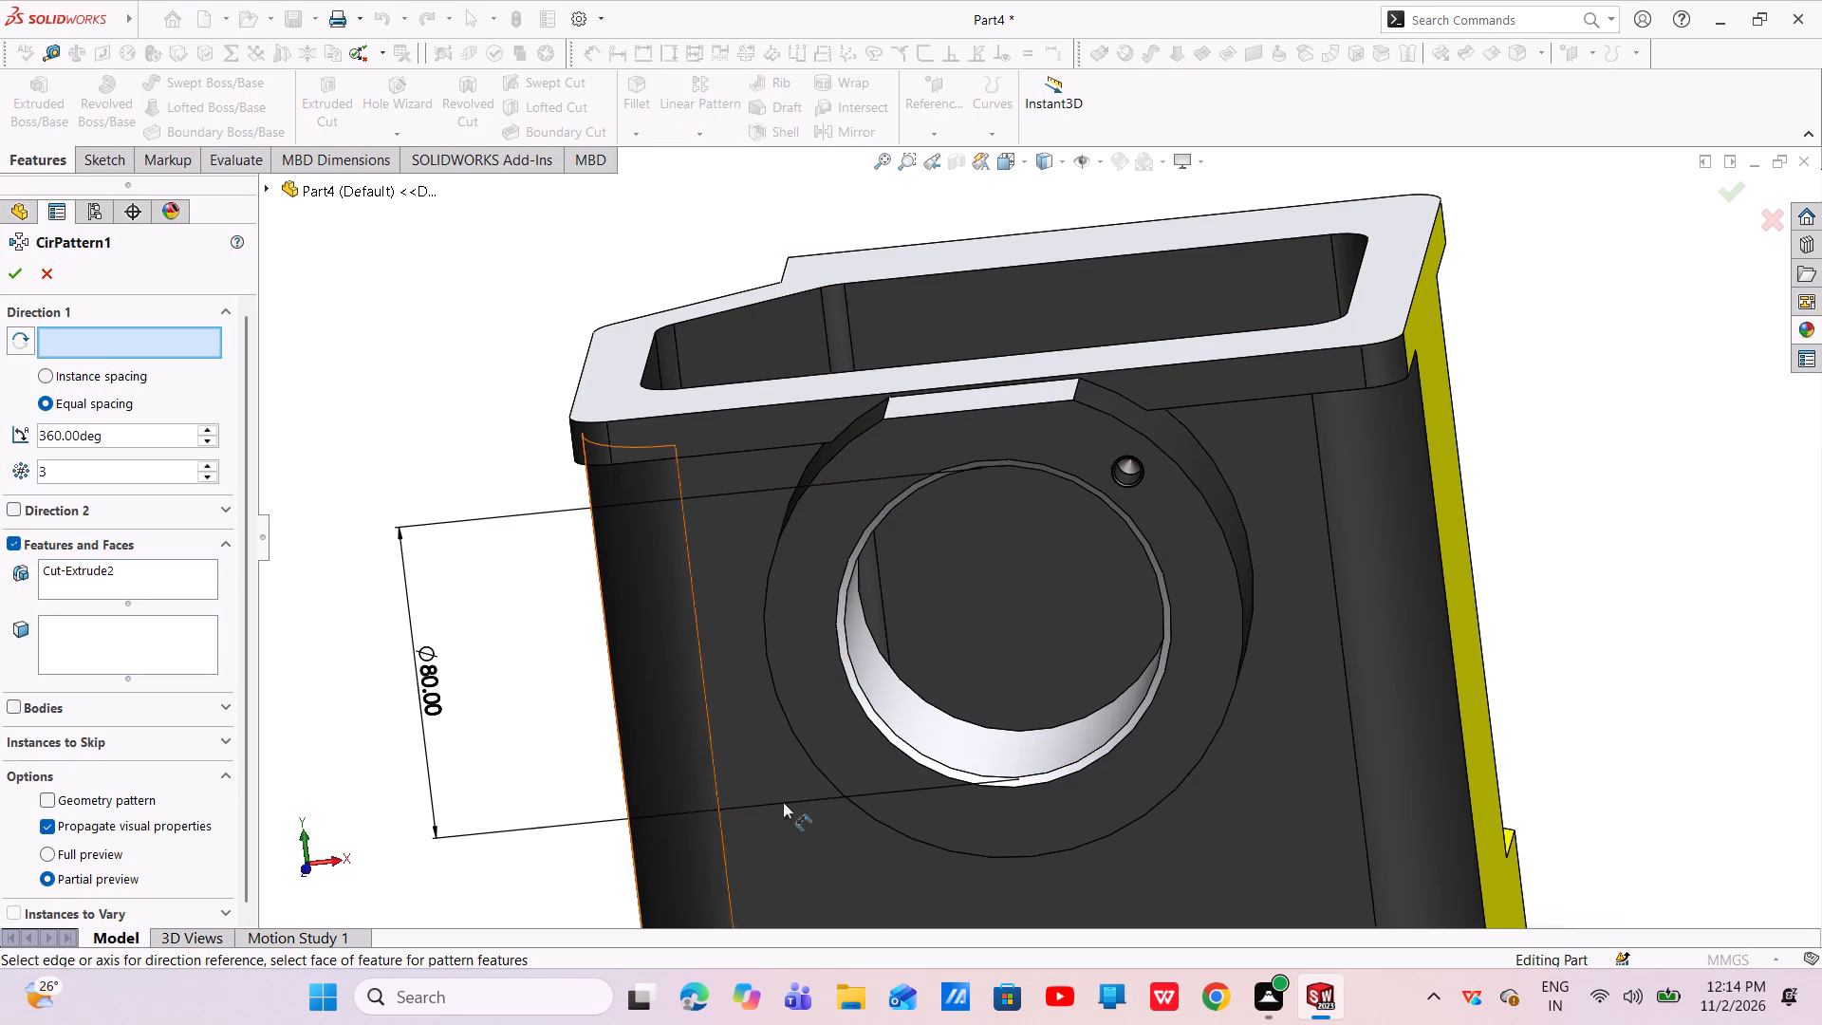
left_click(877, 698)
Replace the bore cut with the M8 tapped hole as the patterned feature, with 4 equally spaced instances over 360°, and finish the pattern.
left_click(58, 576)
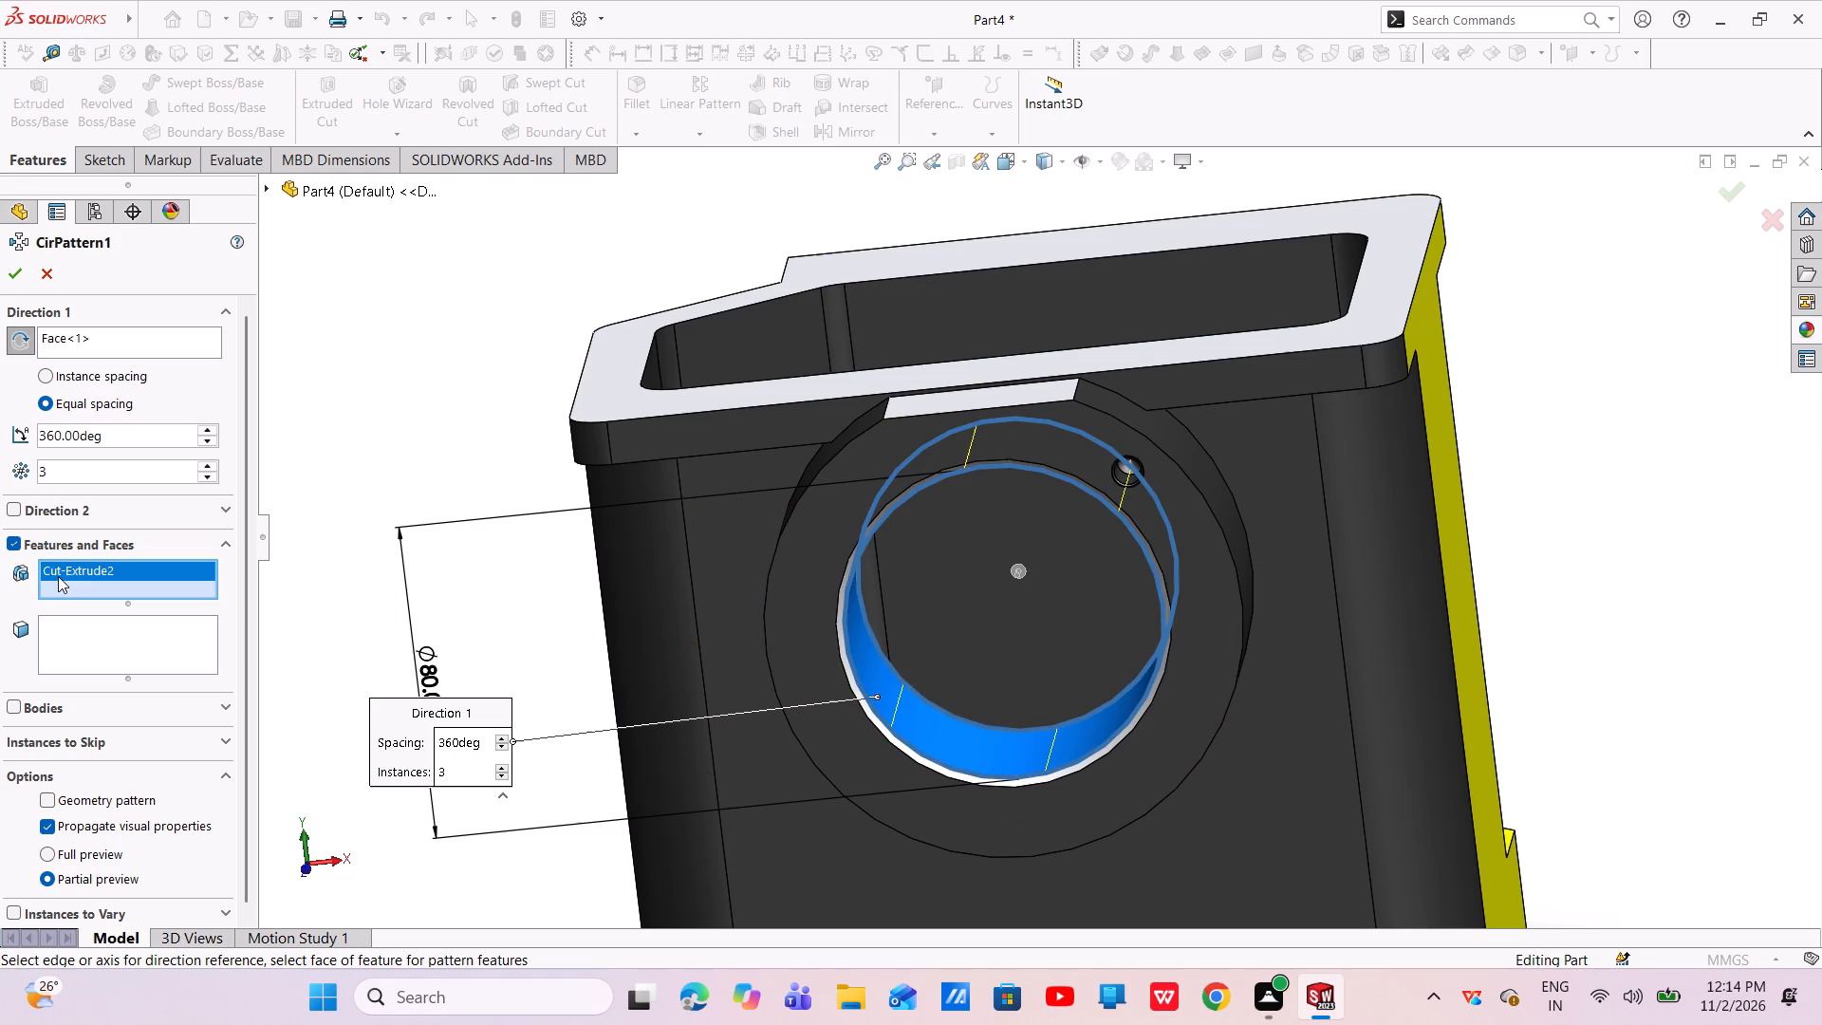
right_click(58, 576)
left_click(112, 595)
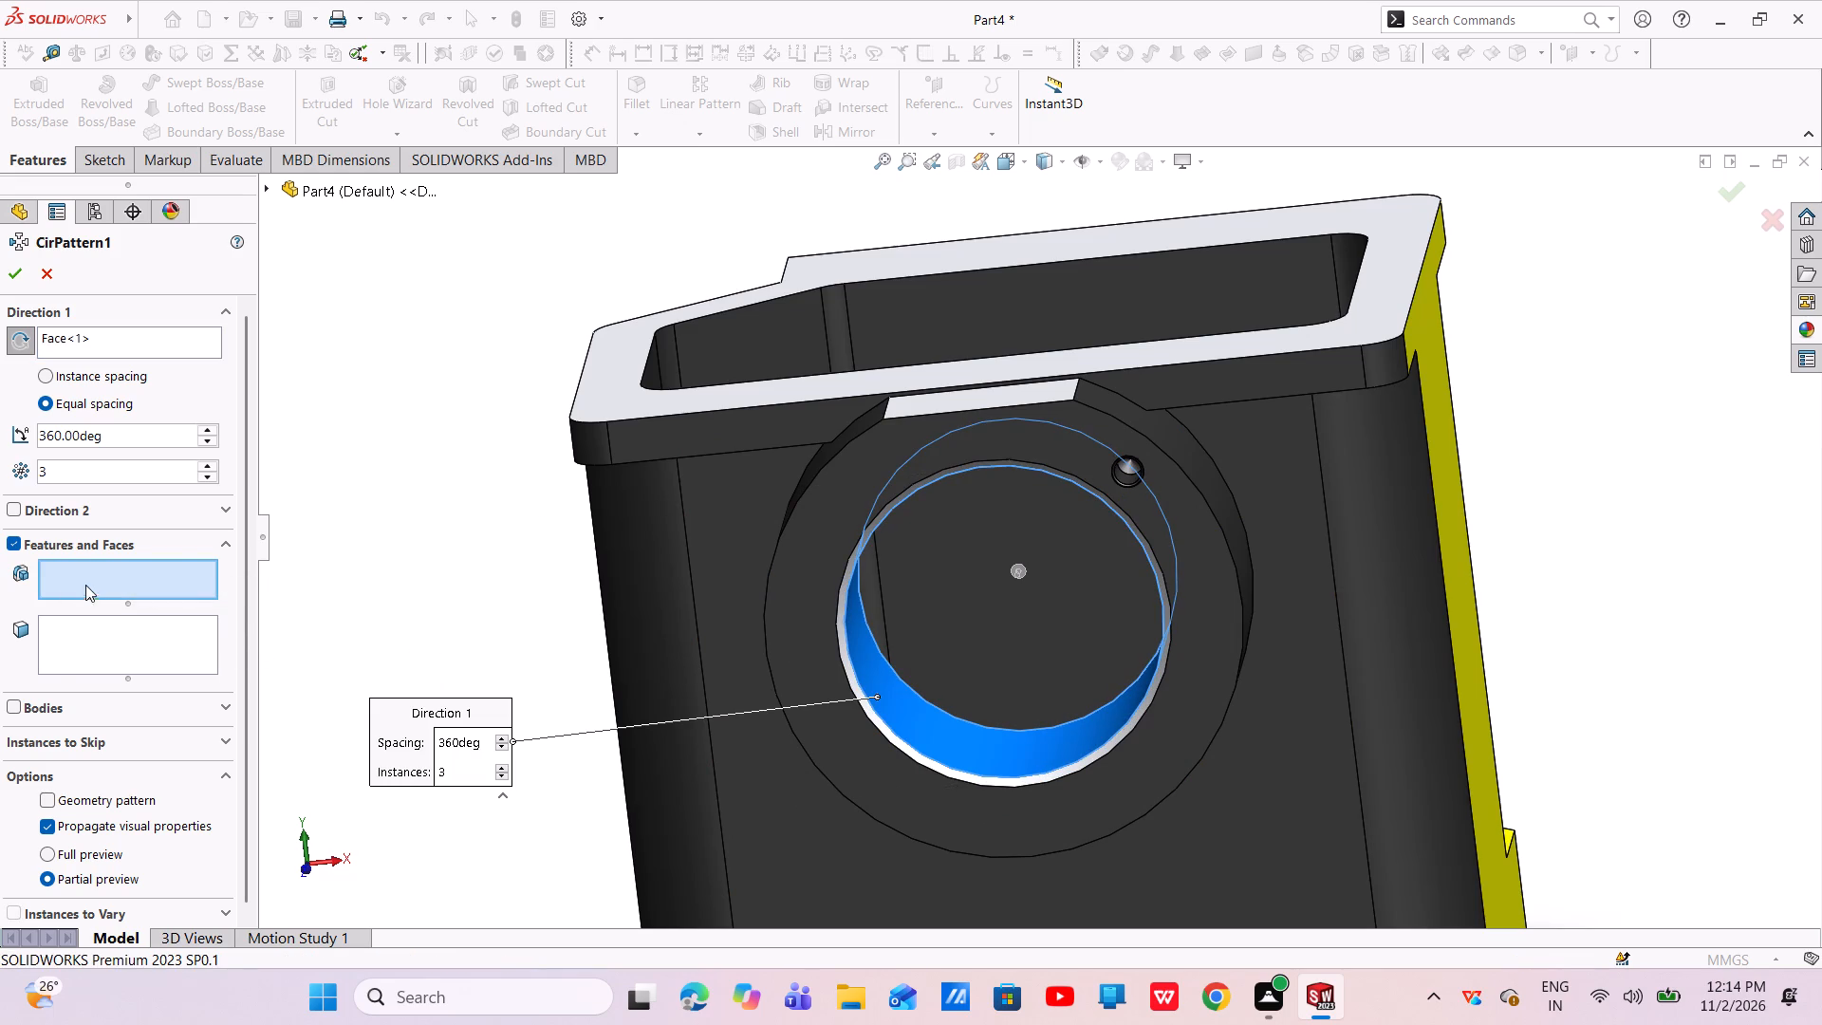
left_click(84, 587)
scroll(1126, 452, "down", 6)
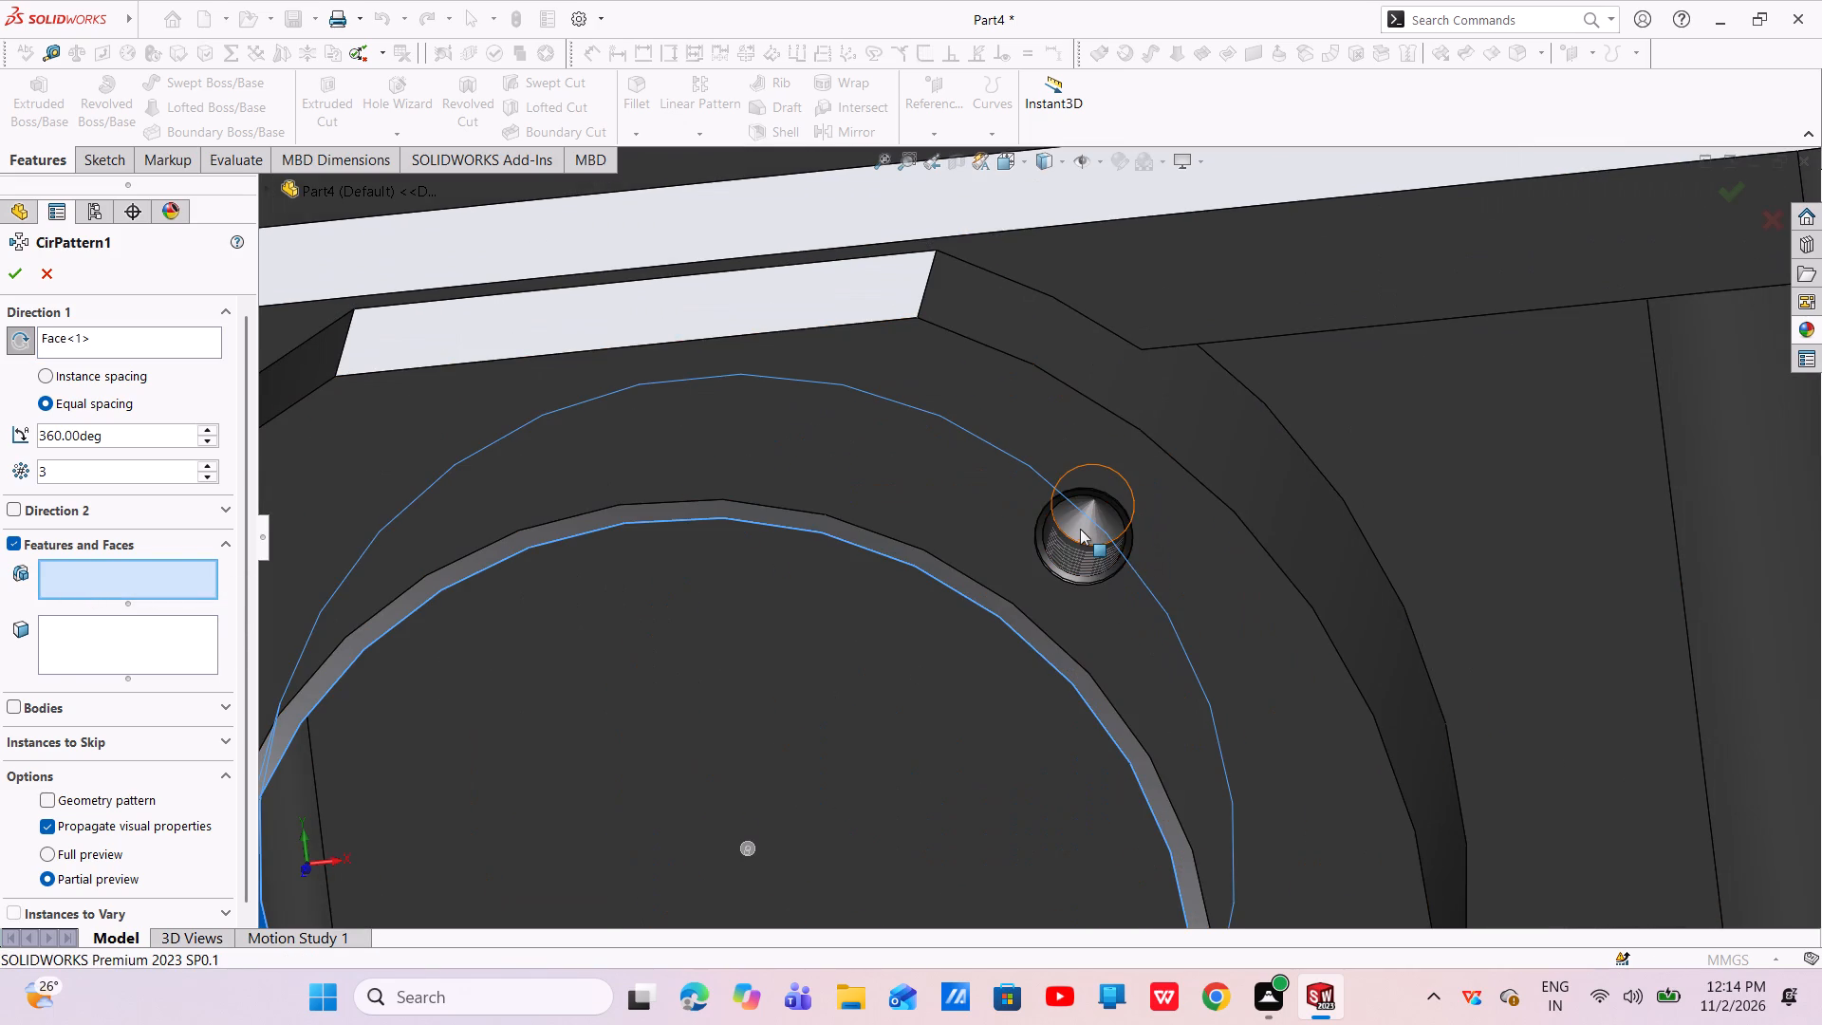
left_click(1065, 544)
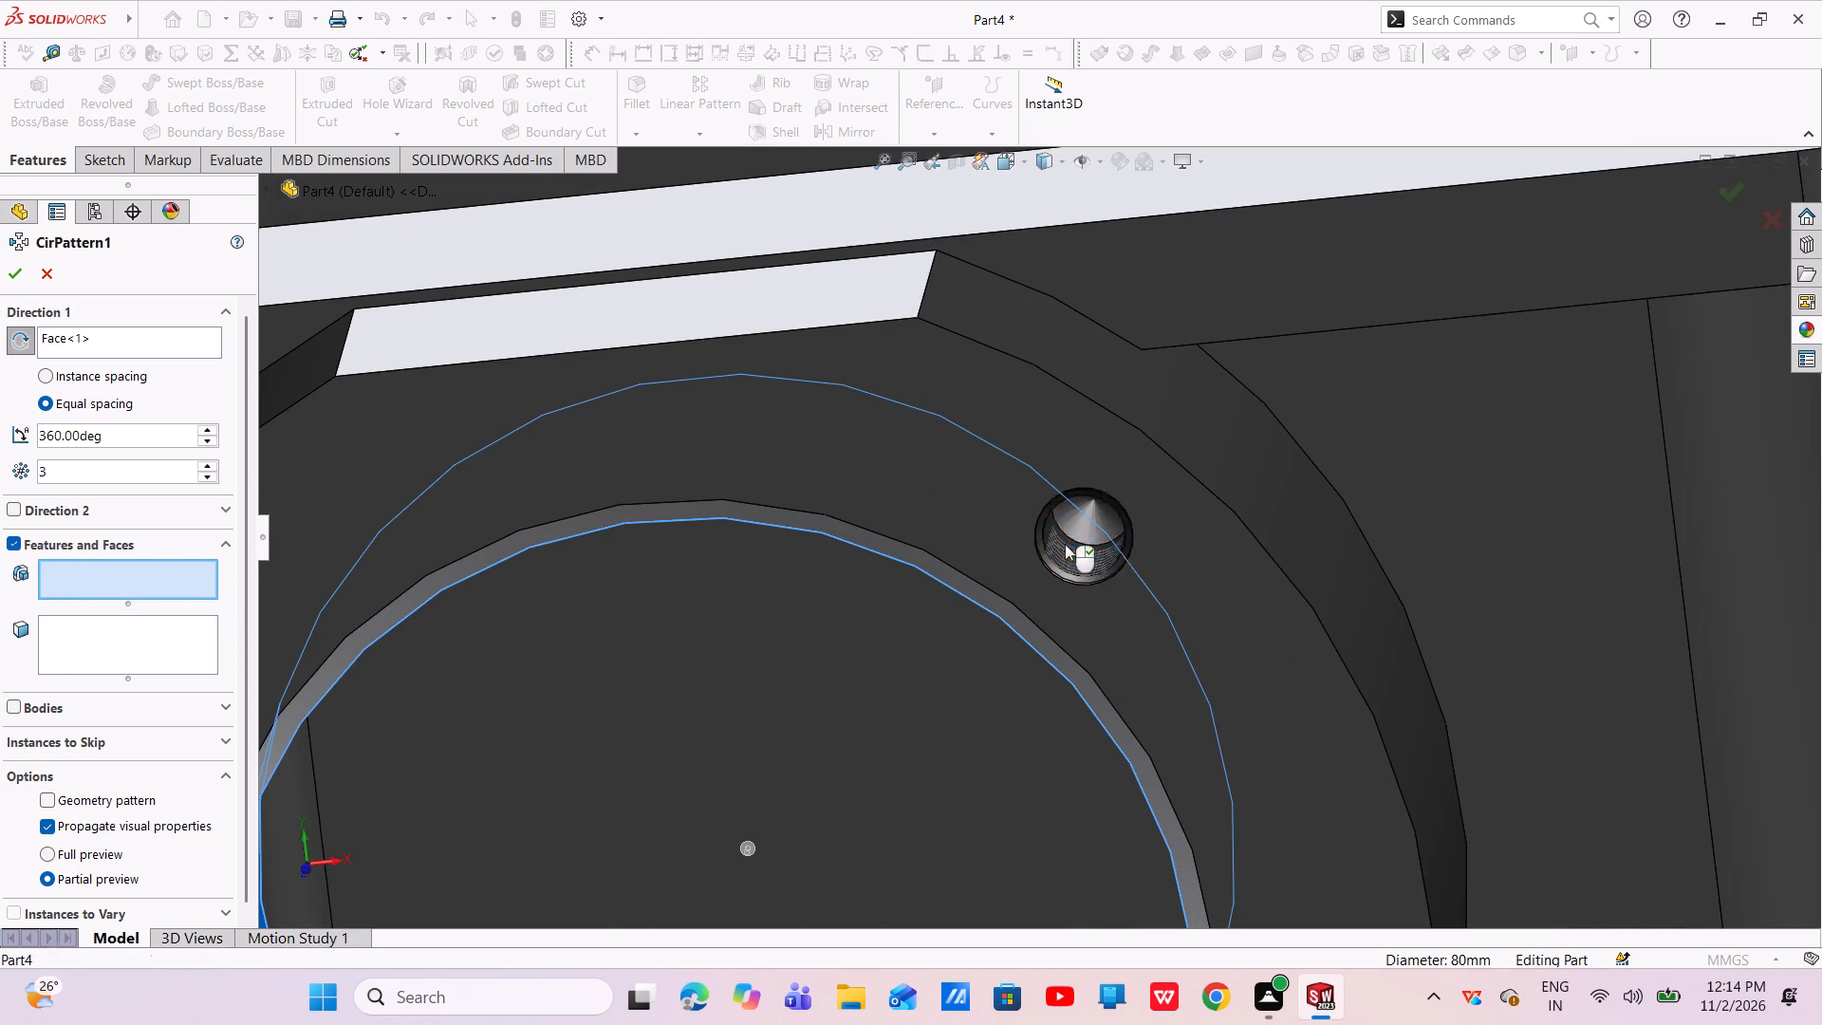
scroll(1053, 622, "up", 6)
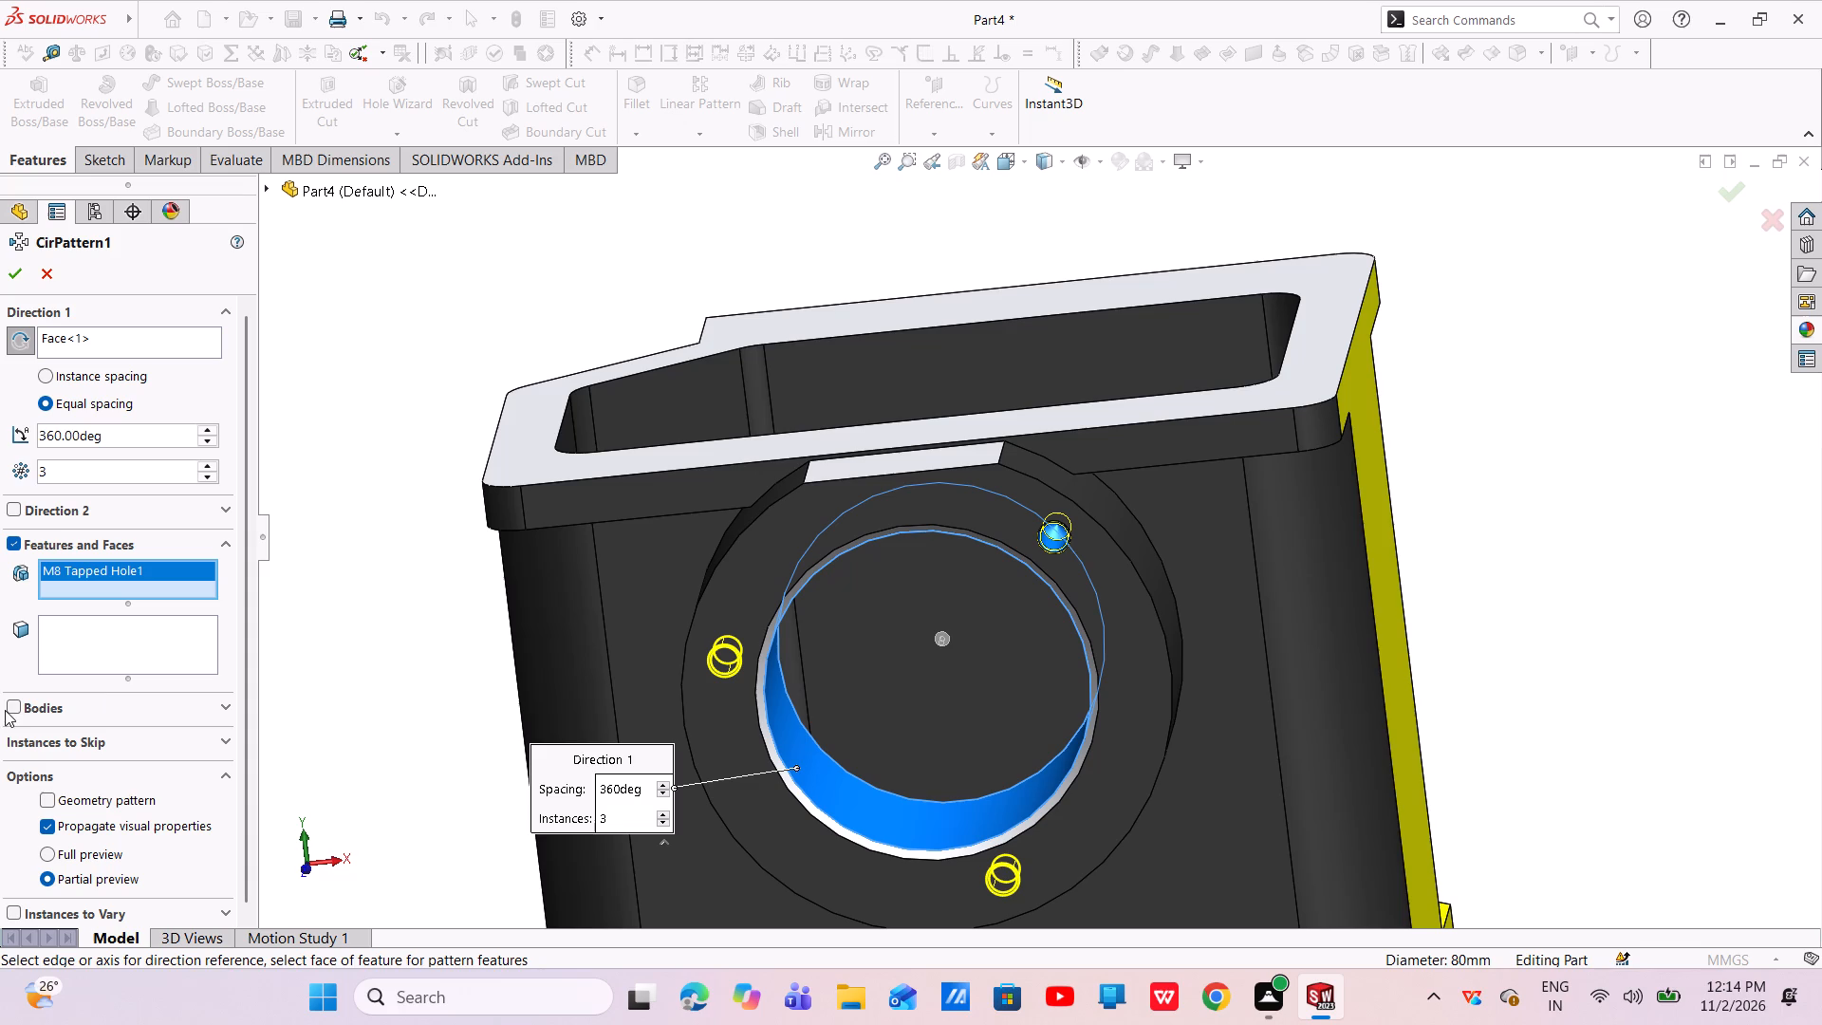
left_click(206, 468)
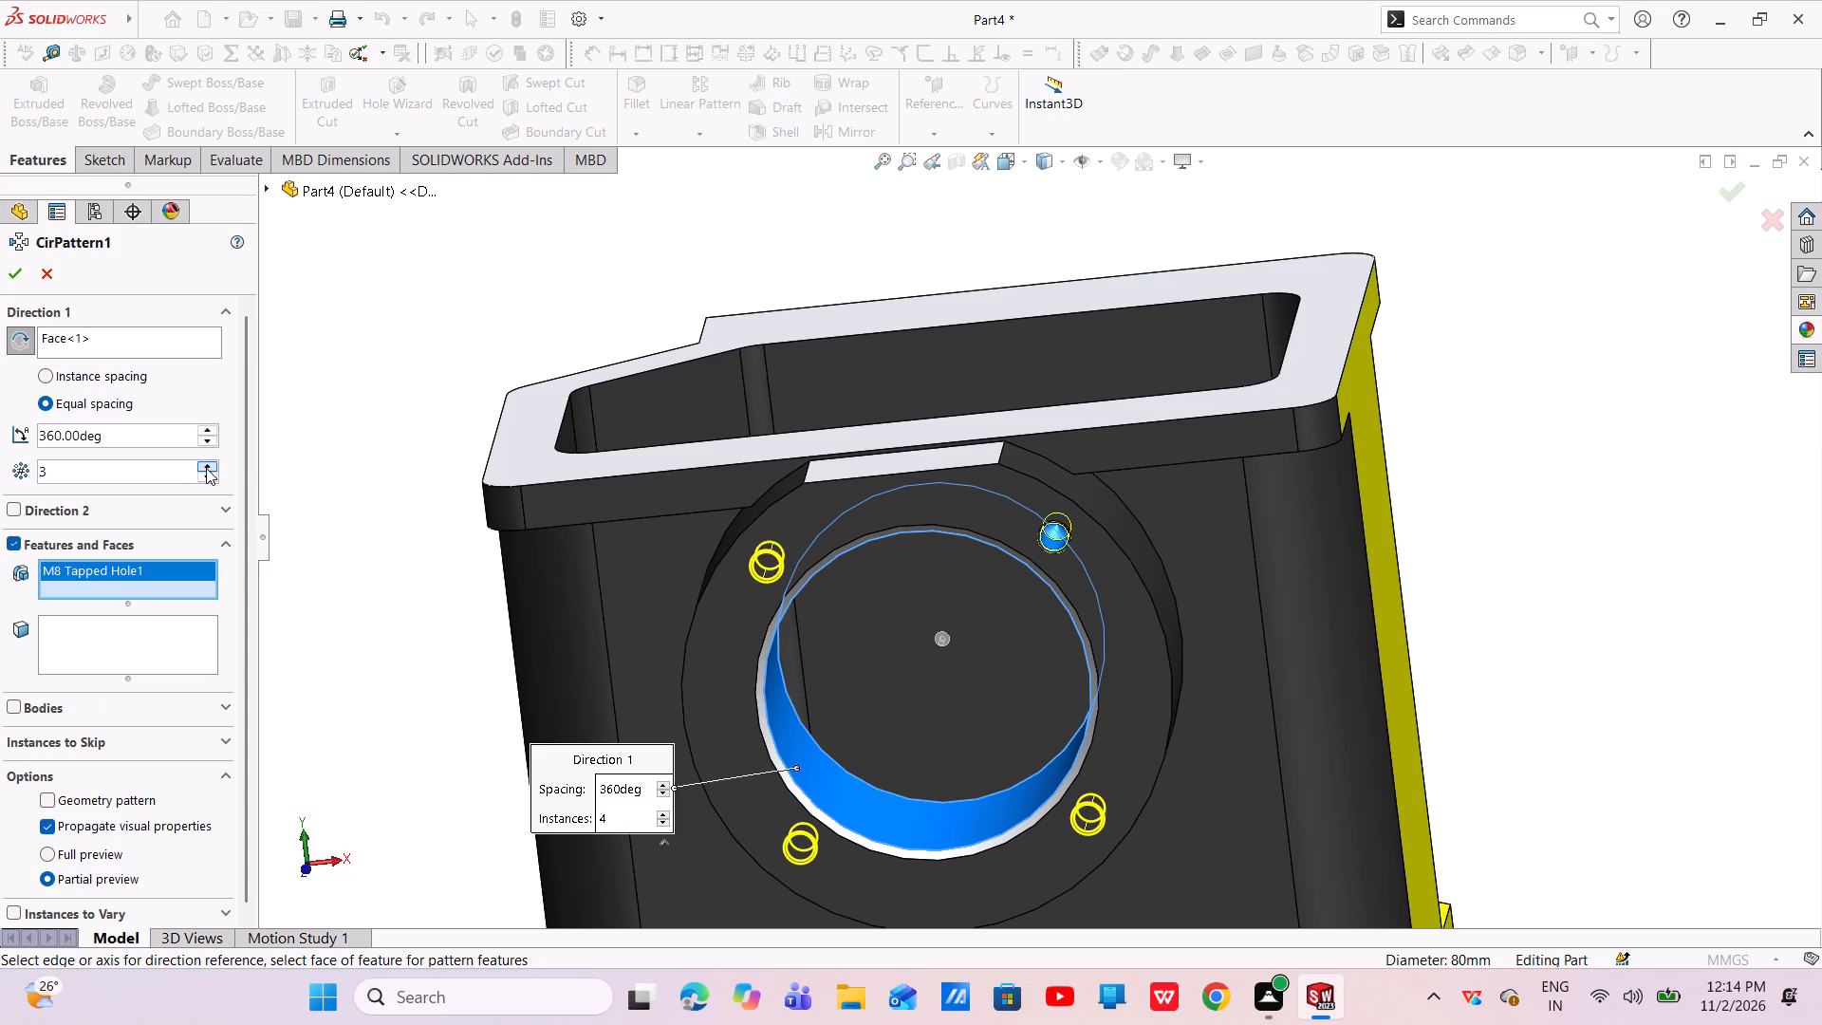
left_click(22, 278)
Inspect the patterned tapped holes on the boss and the whole part from different angles.
scroll(831, 619, "down", 3)
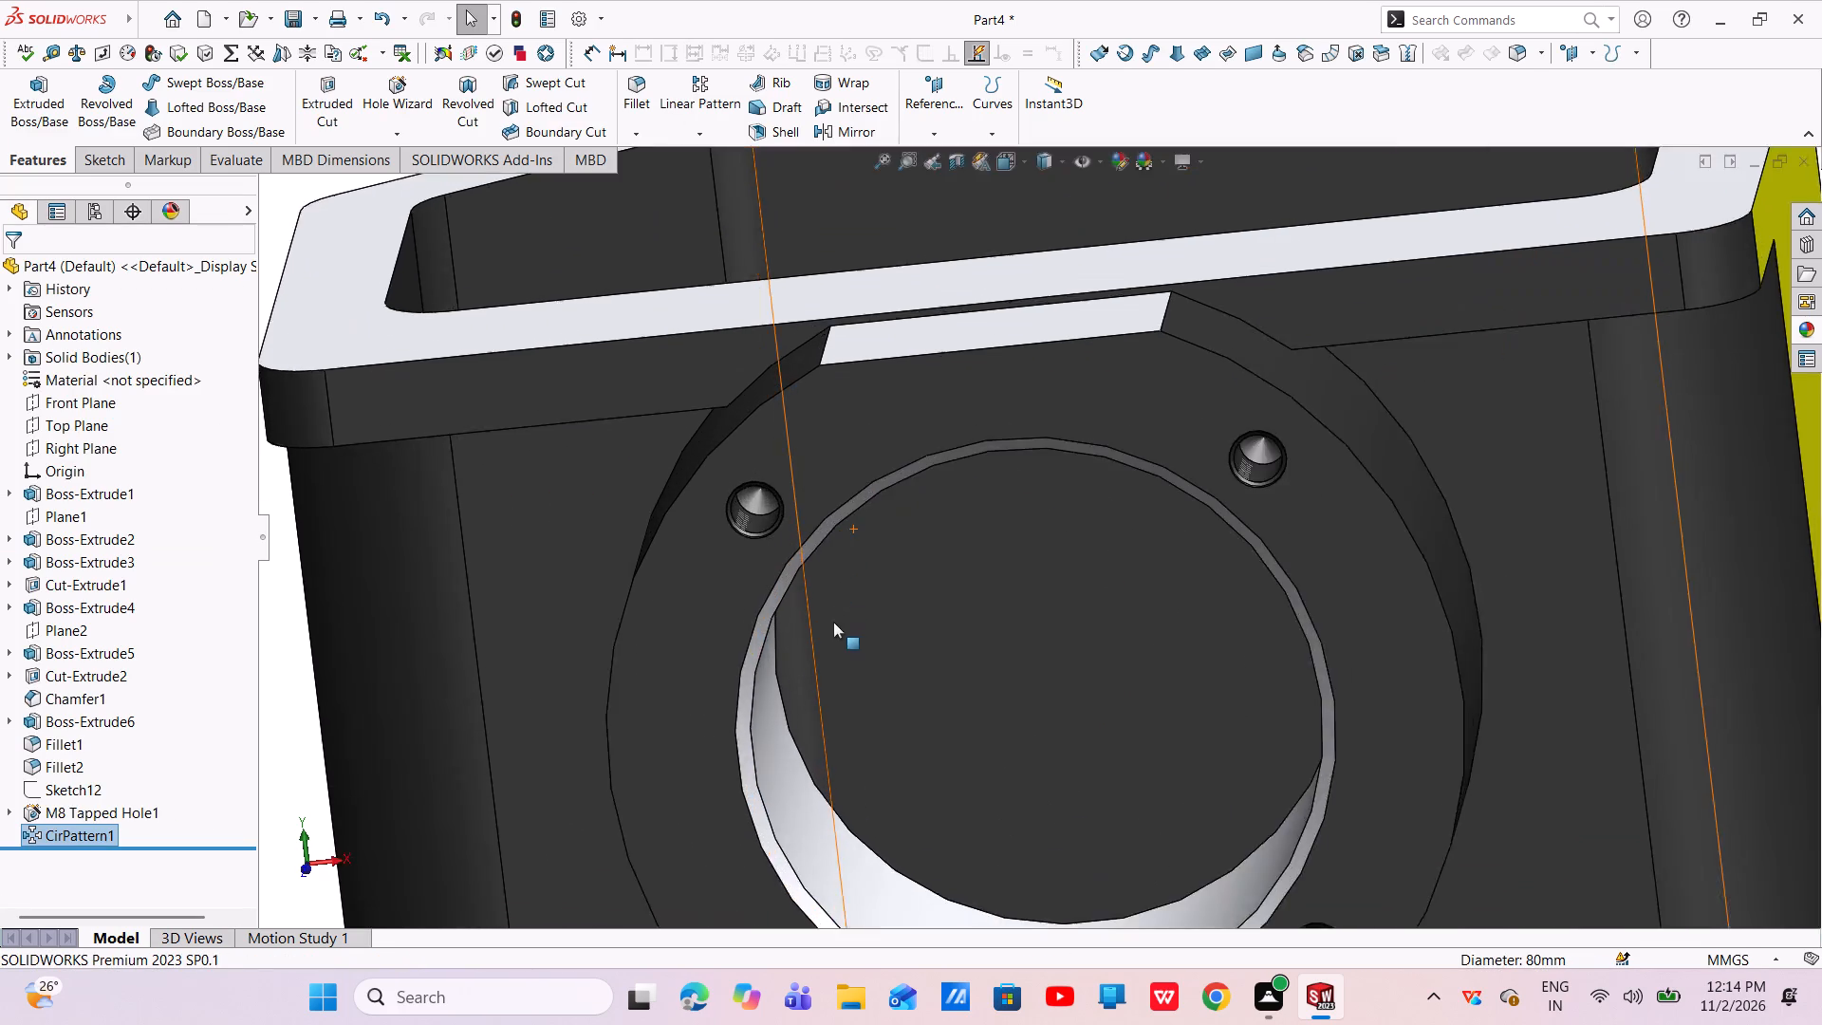
scroll(833, 622, "down", 1)
scroll(833, 622, "up", 3)
scroll(833, 622, "down", 1)
scroll(833, 622, "up", 2)
middle_click_drag(970, 645, 881, 651)
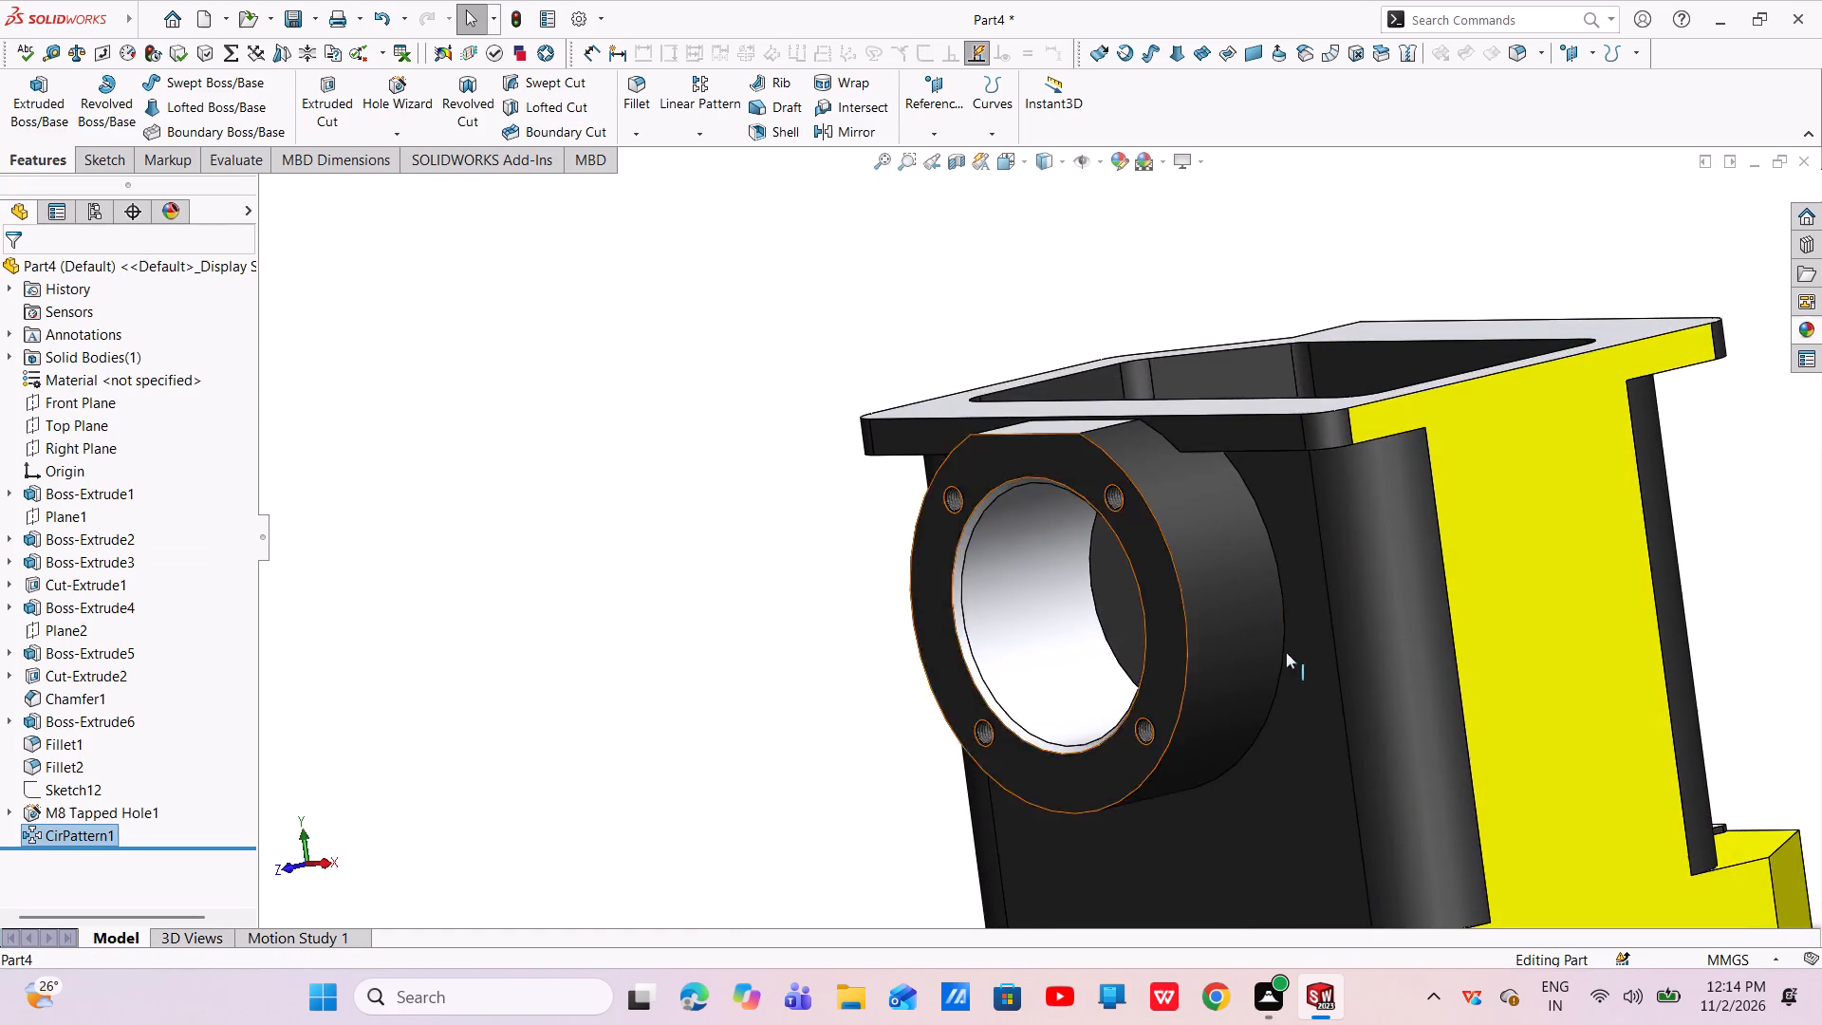
scroll(1253, 633, "up", 3)
middle_click_drag(1102, 633, 1137, 687)
scroll(1126, 631, "down", 3)
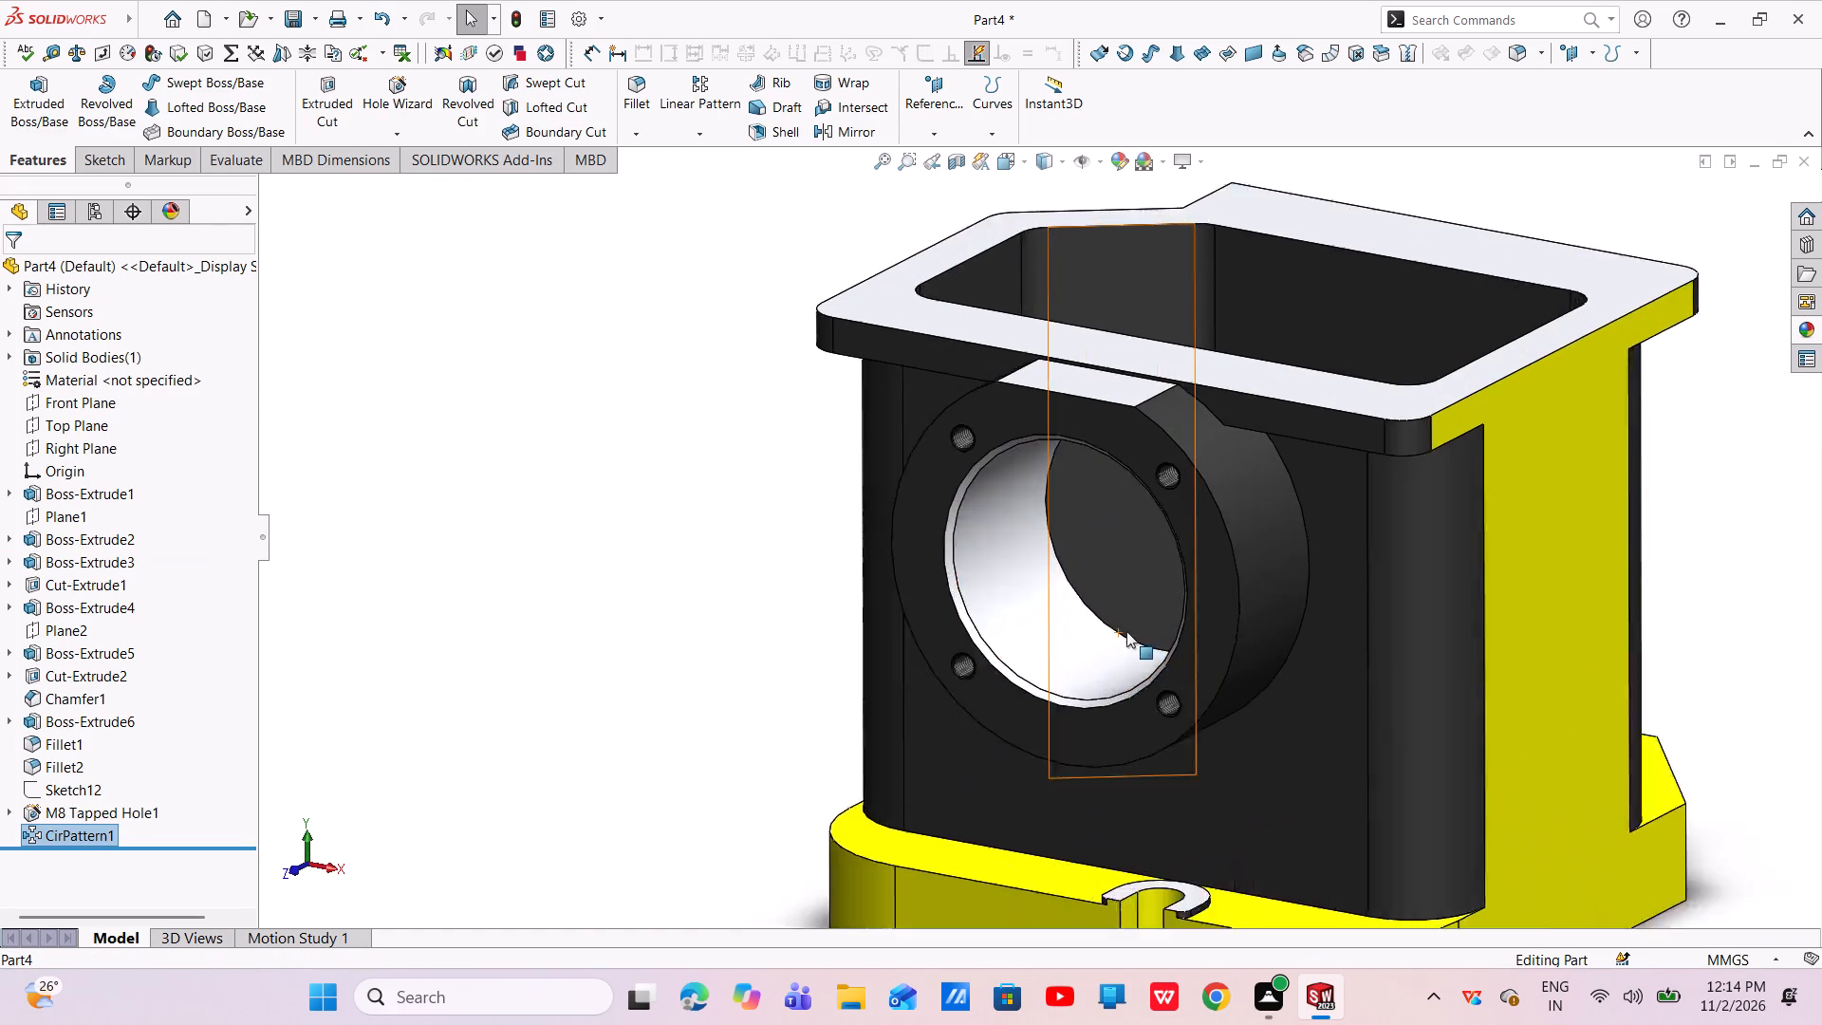
scroll(1126, 631, "down", 2)
scroll(1126, 631, "up", 4)
middle_click_drag(1143, 627, 1081, 693)
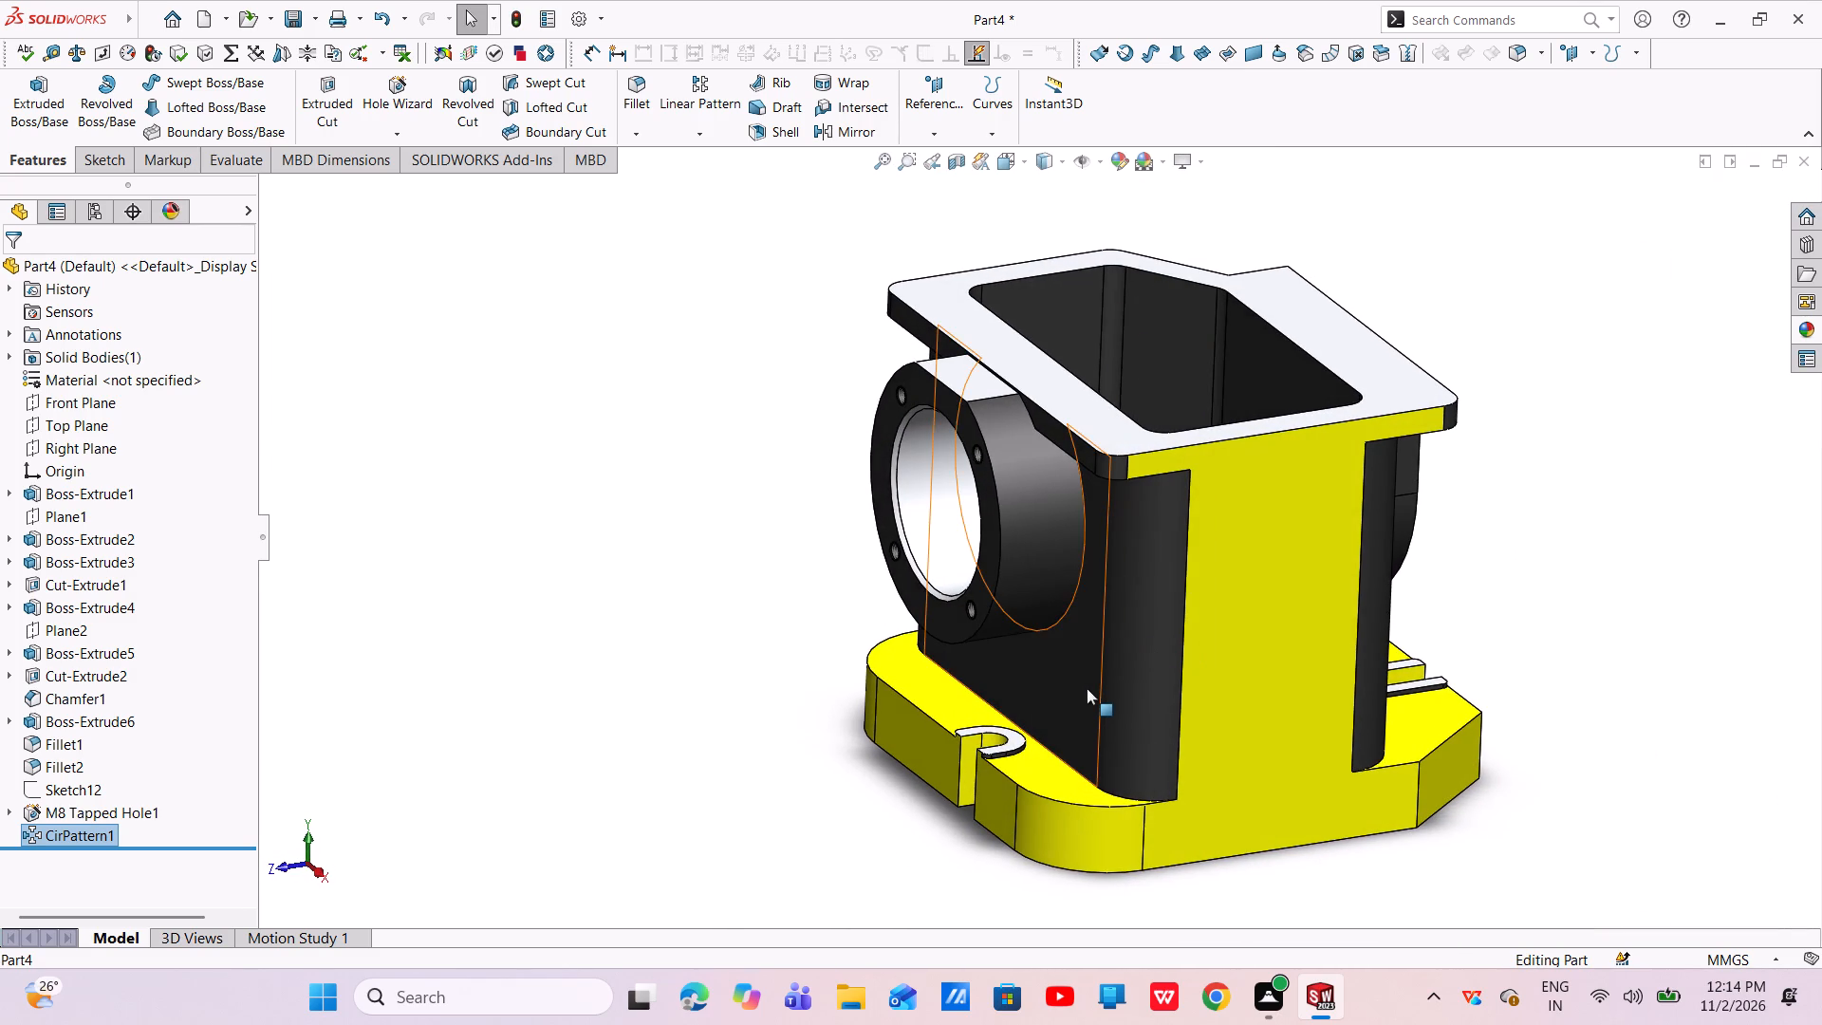
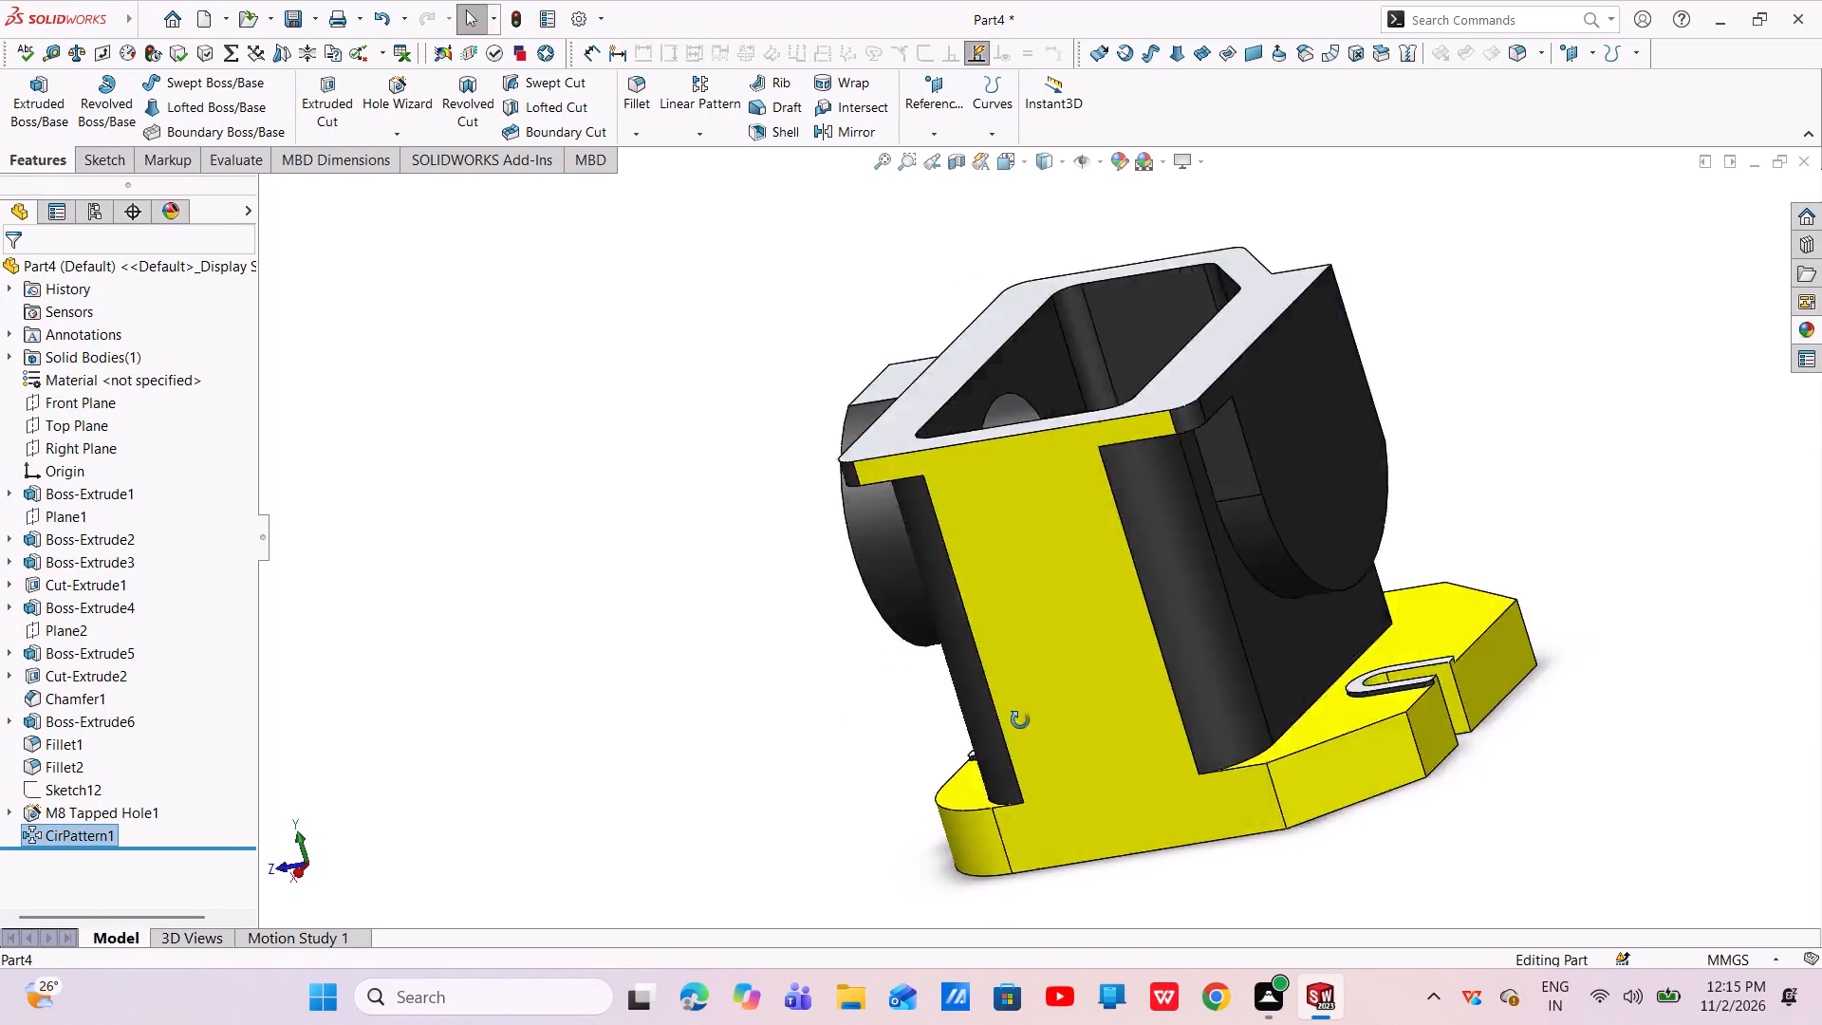
Start a sketch on the rounded side boss's flat face and draw a circle about 70 mm in diameter directly above the origin.
left_click(1221, 497)
left_click(1305, 450)
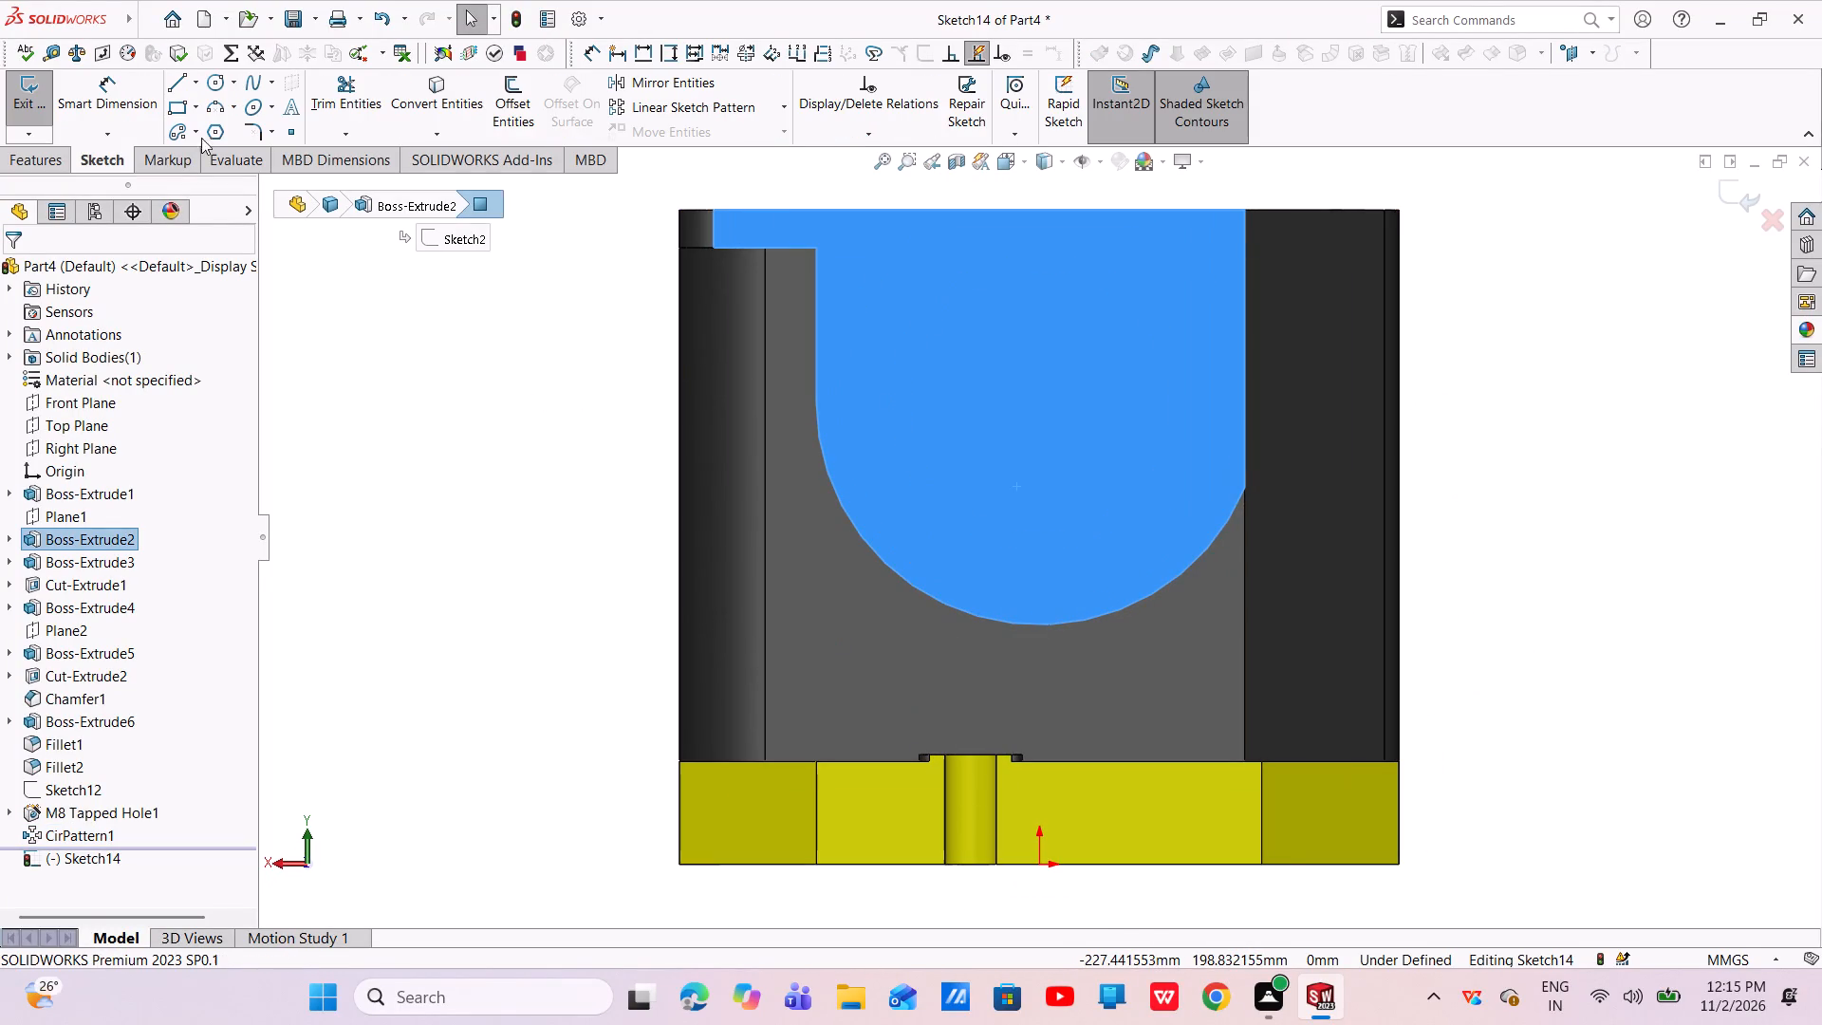
left_click(219, 87)
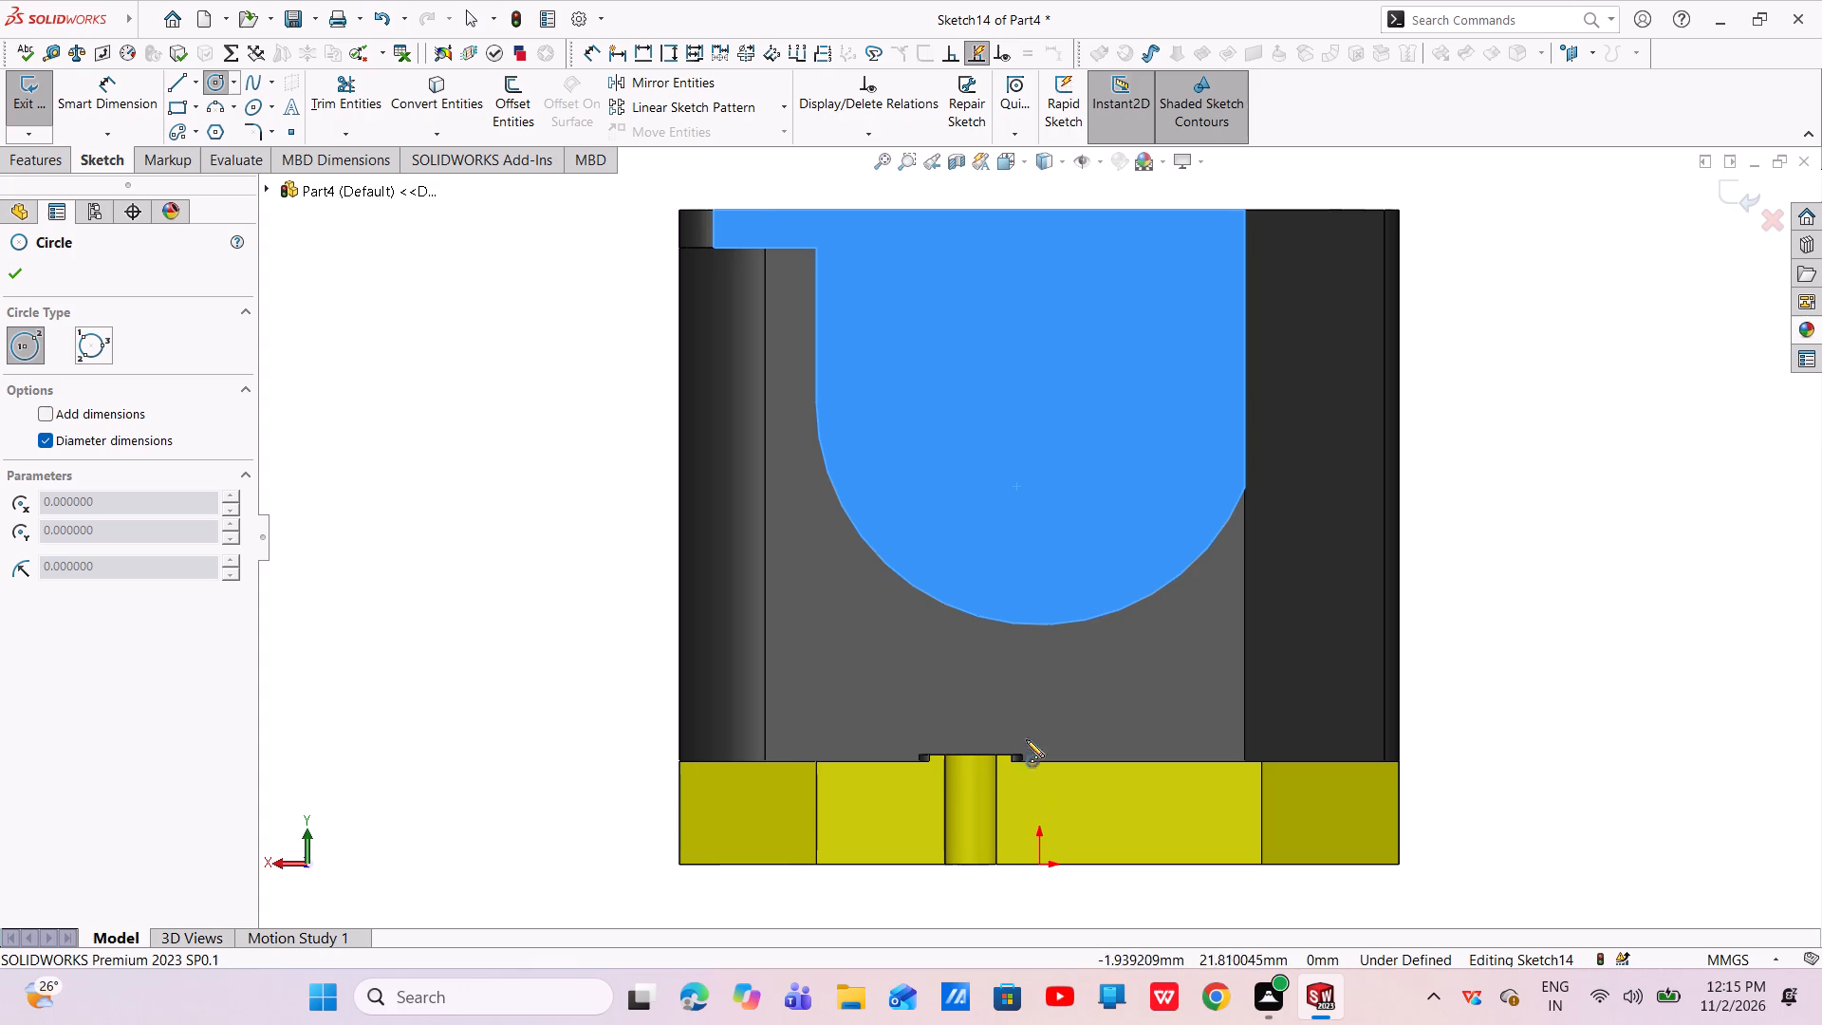
left_click(1042, 401)
left_click(1115, 494)
right_click(1115, 494)
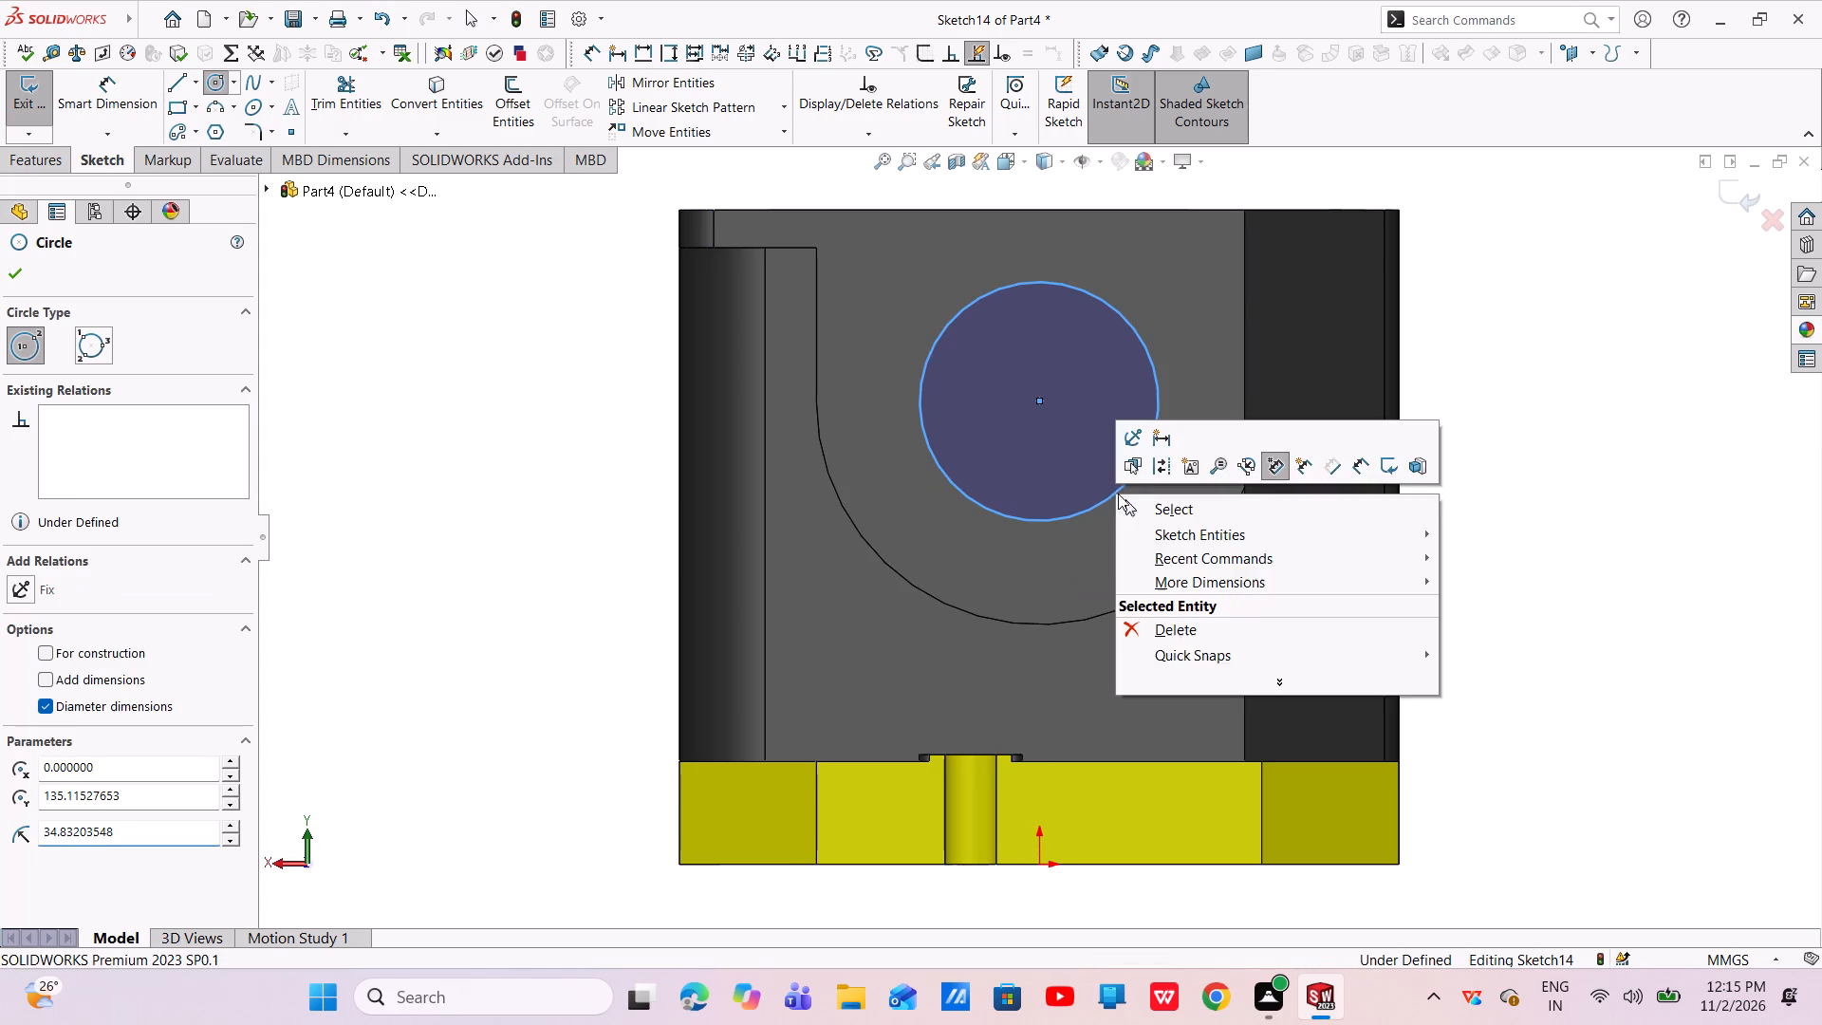
left_click(1132, 503)
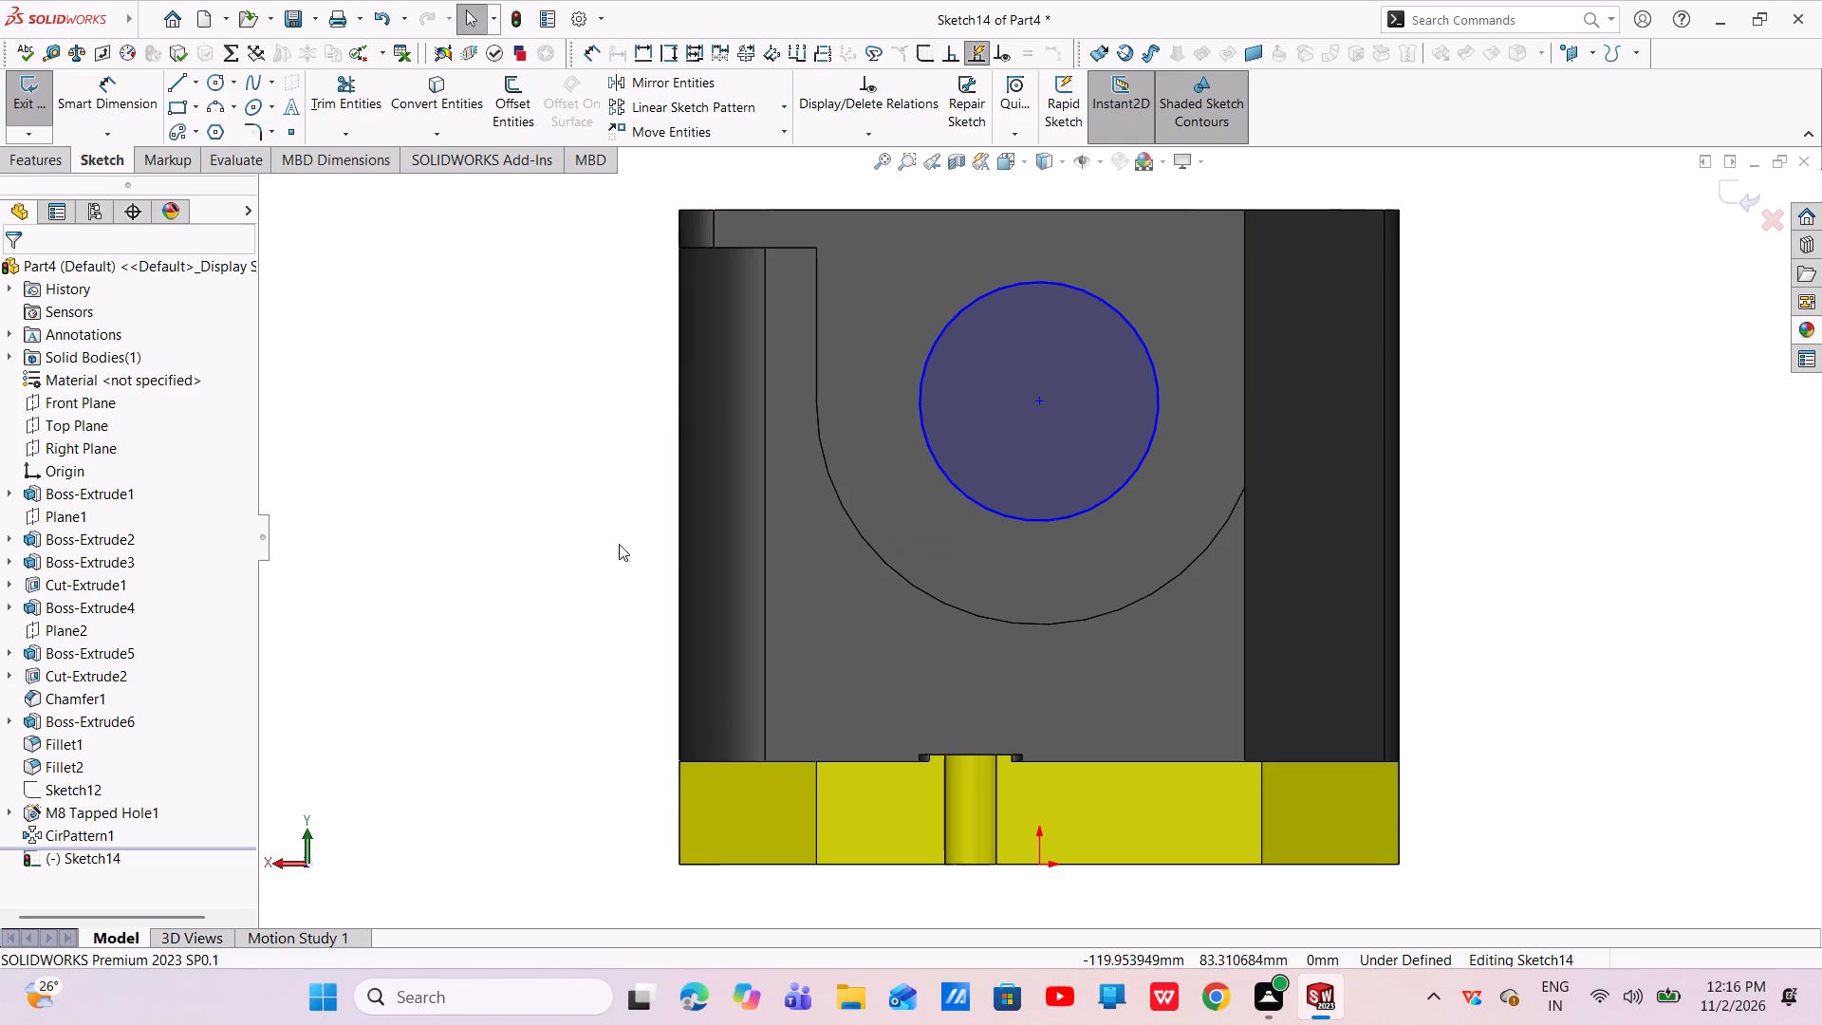
Dimension the circle's diameter as 90 mm.
left_click(112, 108)
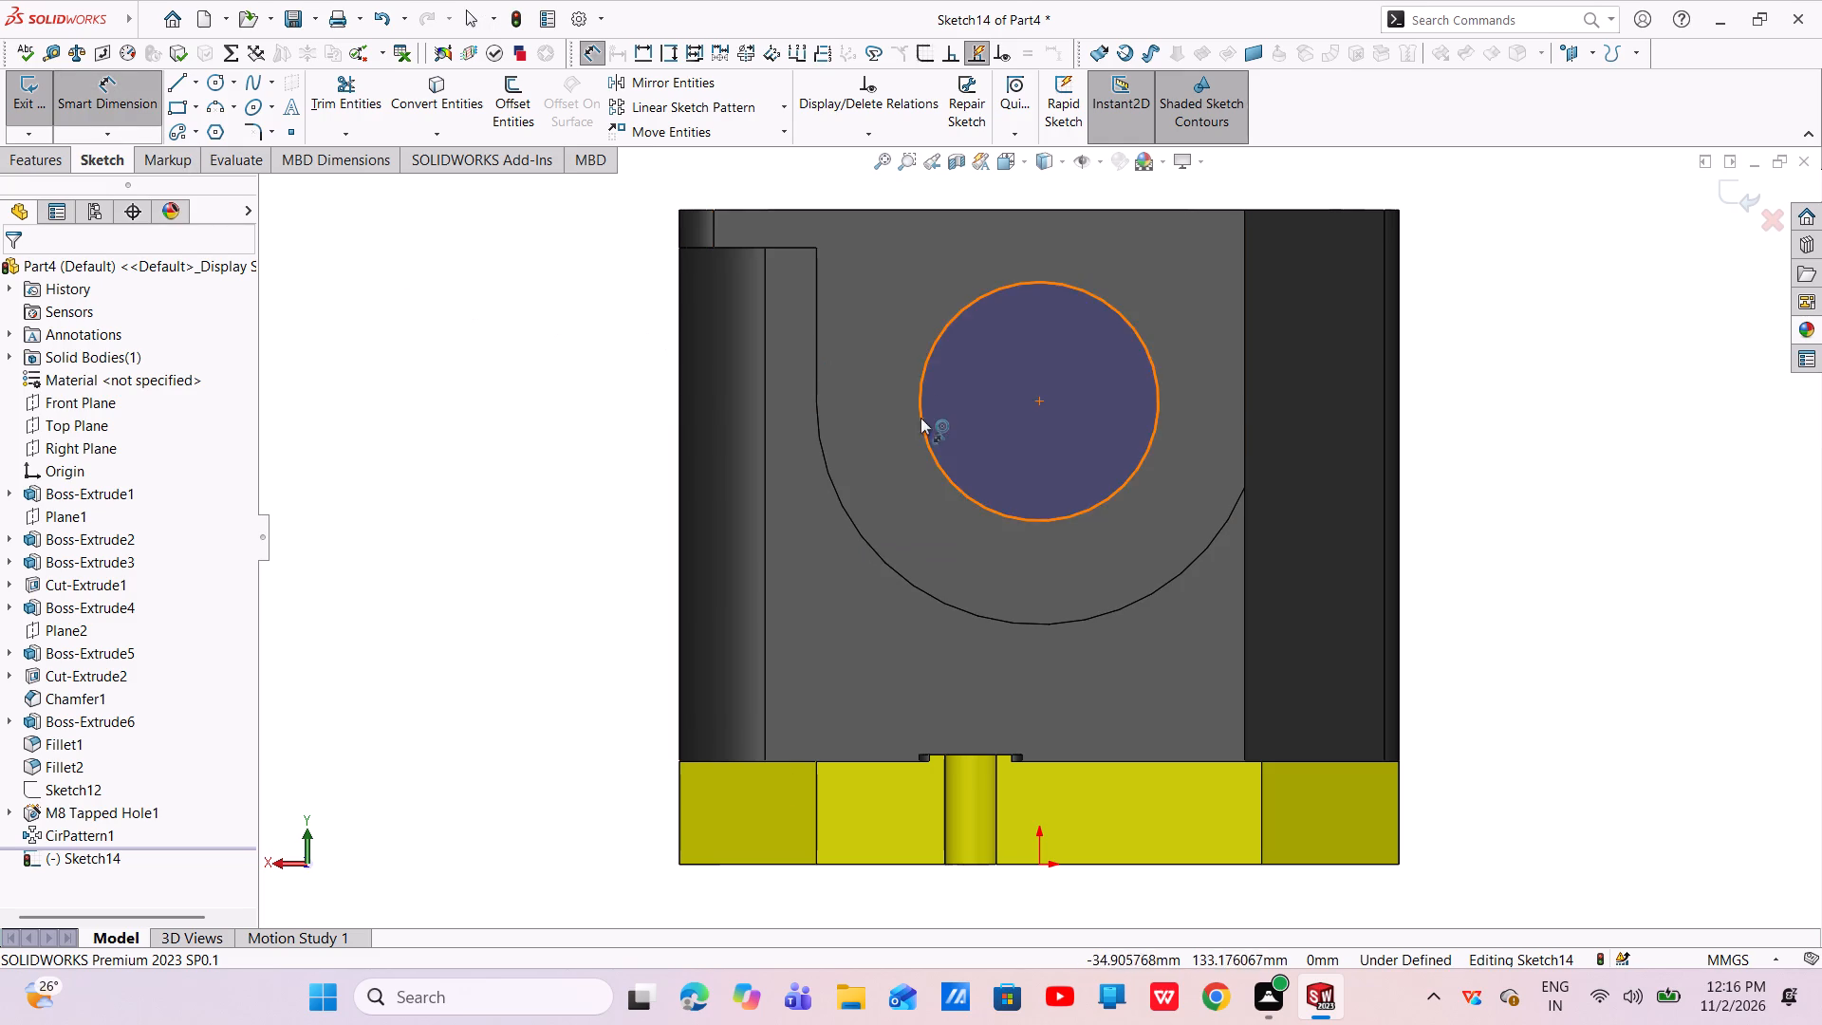
left_click(920, 428)
left_click(551, 438)
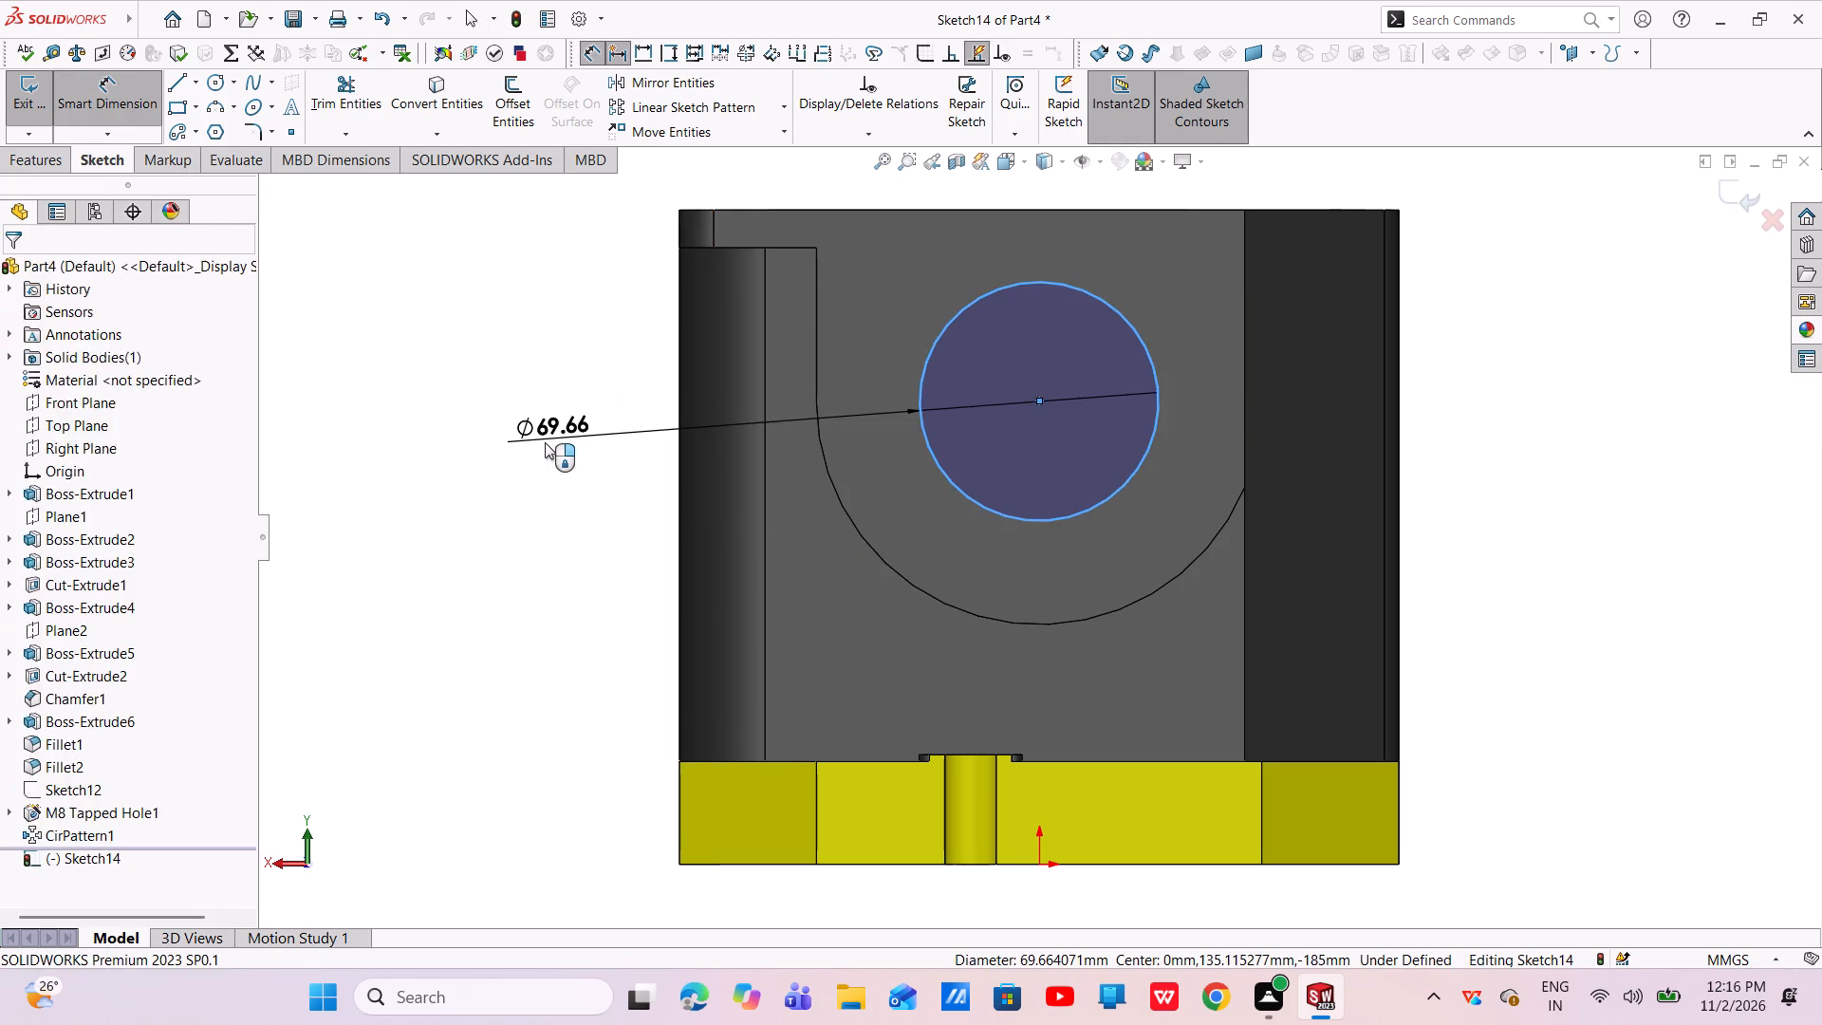
key("BackSpace")
type("90")
key("Return")
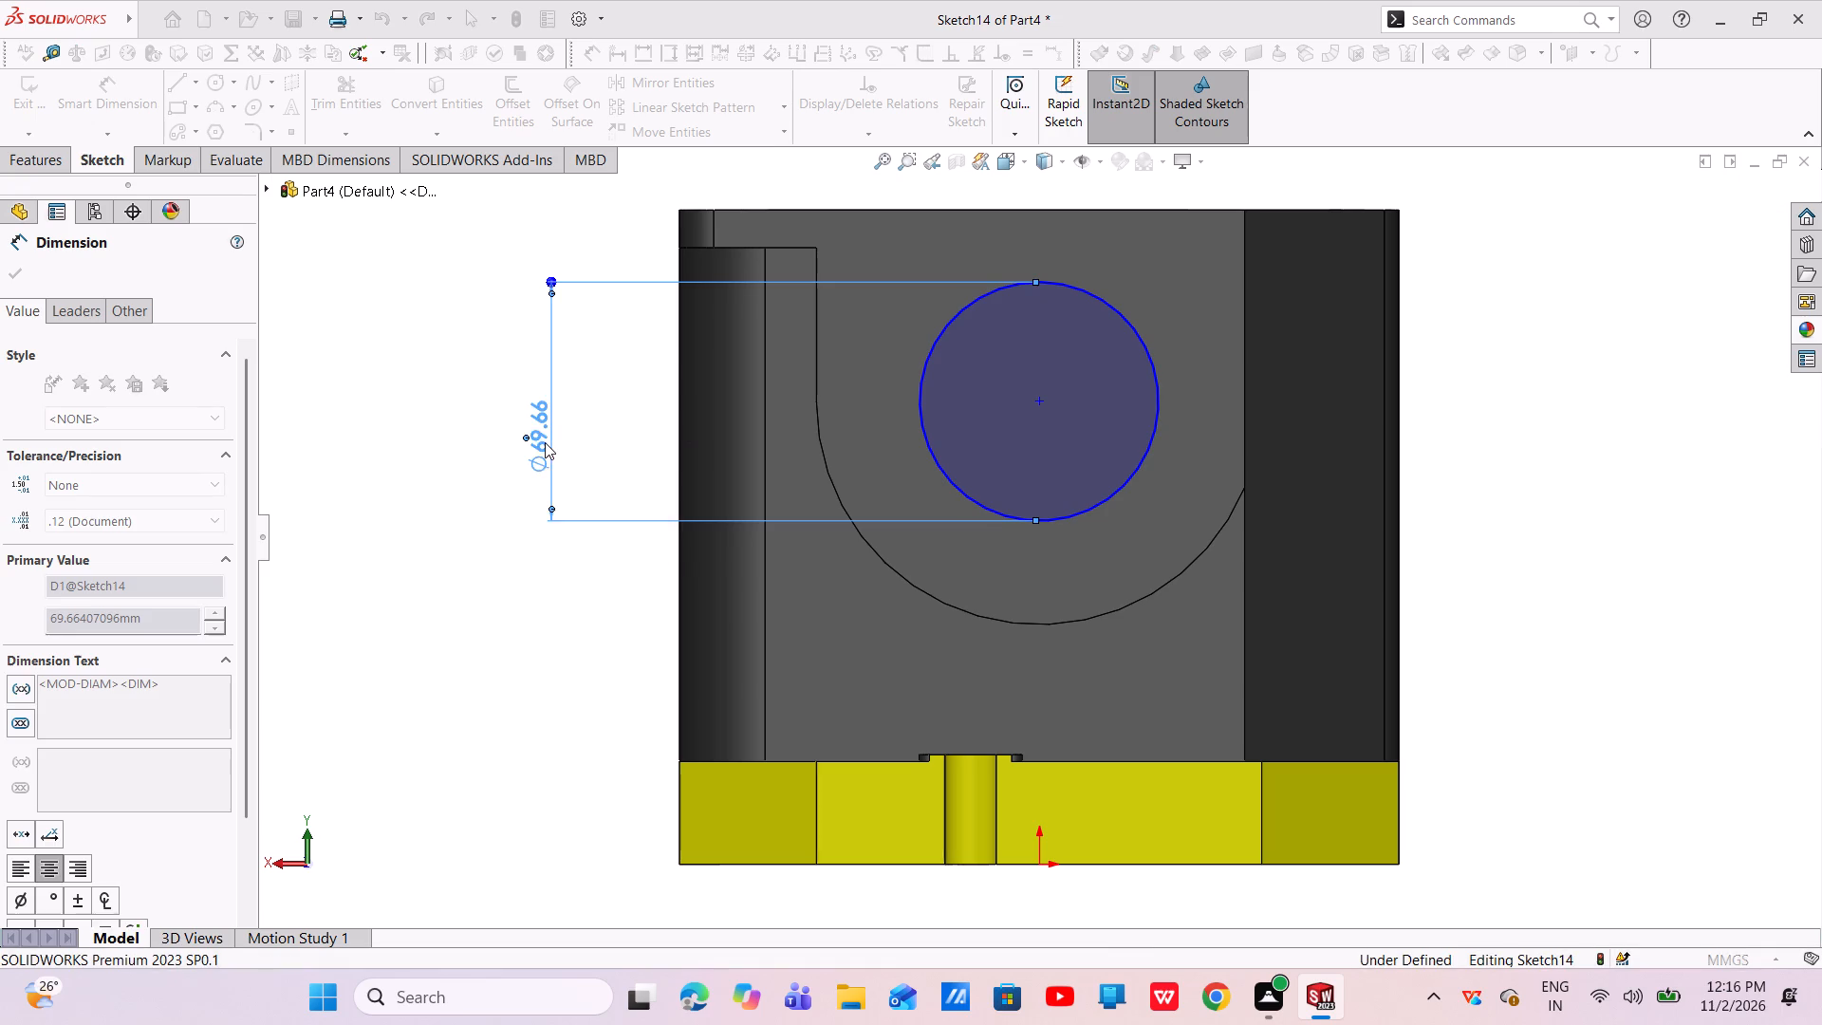
Dimension the circle's centre at a height of 135 mm above the origin.
left_click(1037, 401)
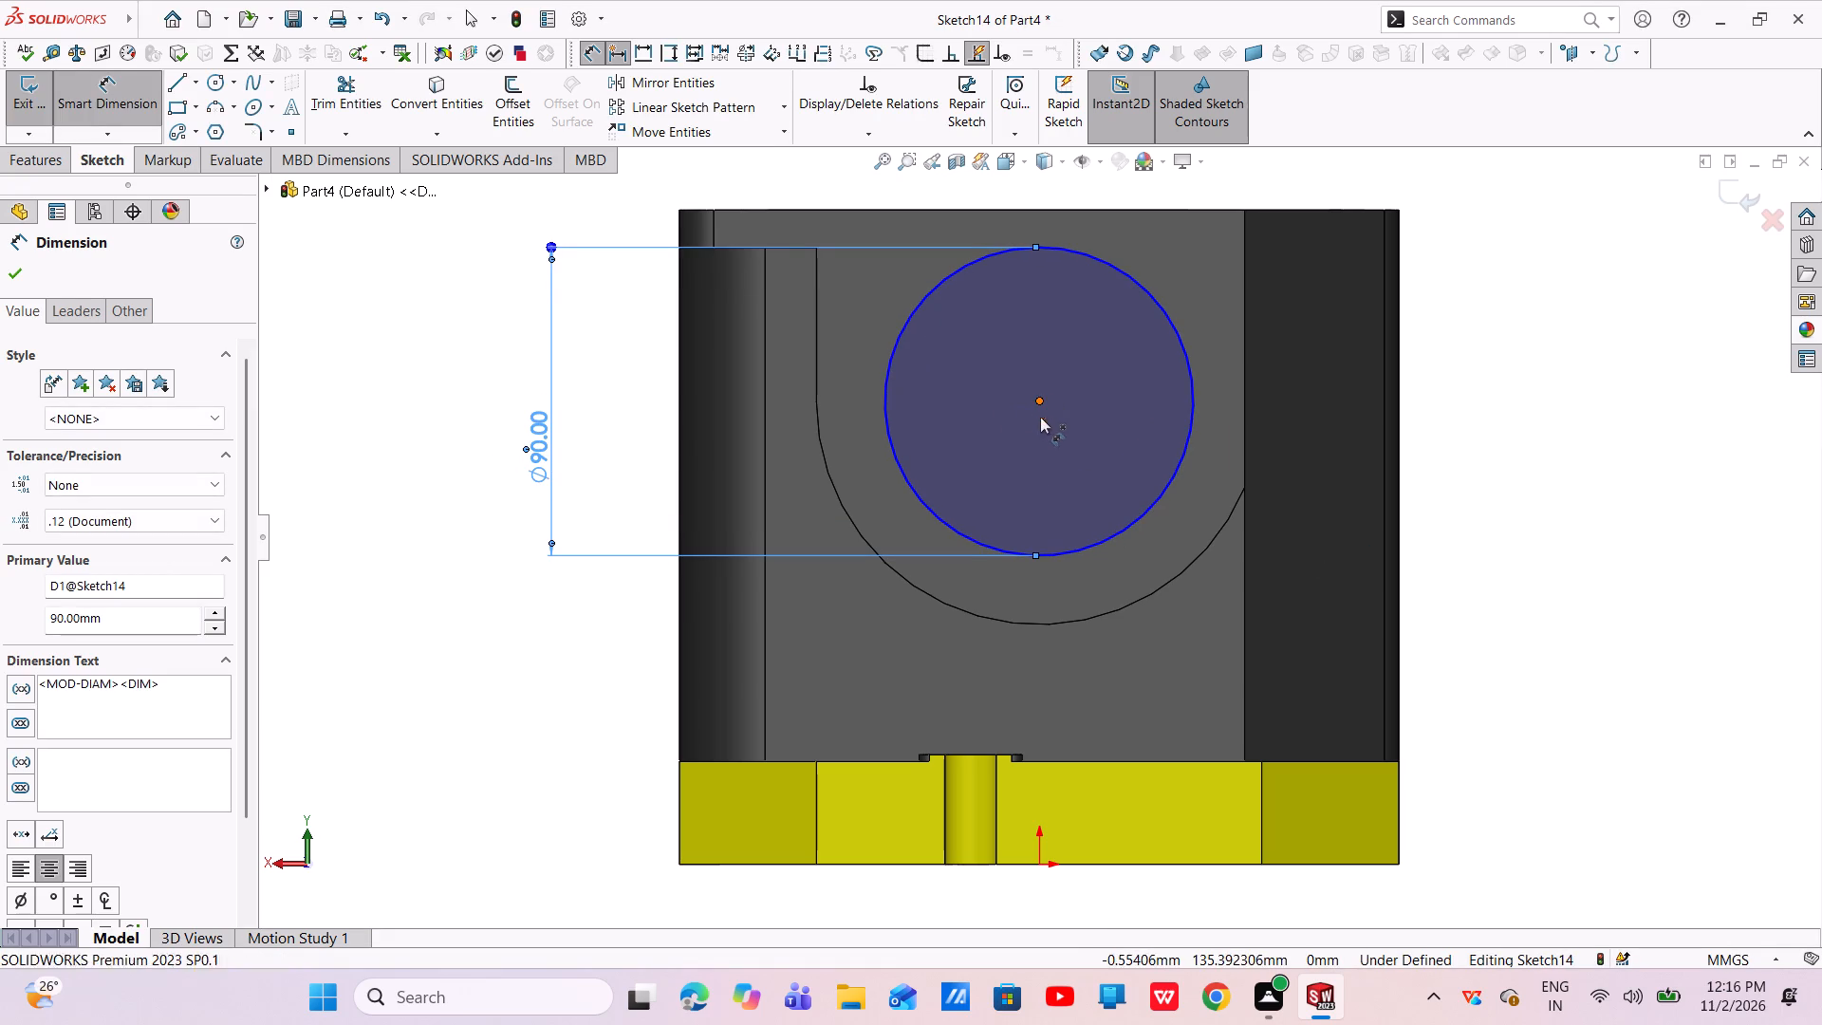
left_click(1036, 865)
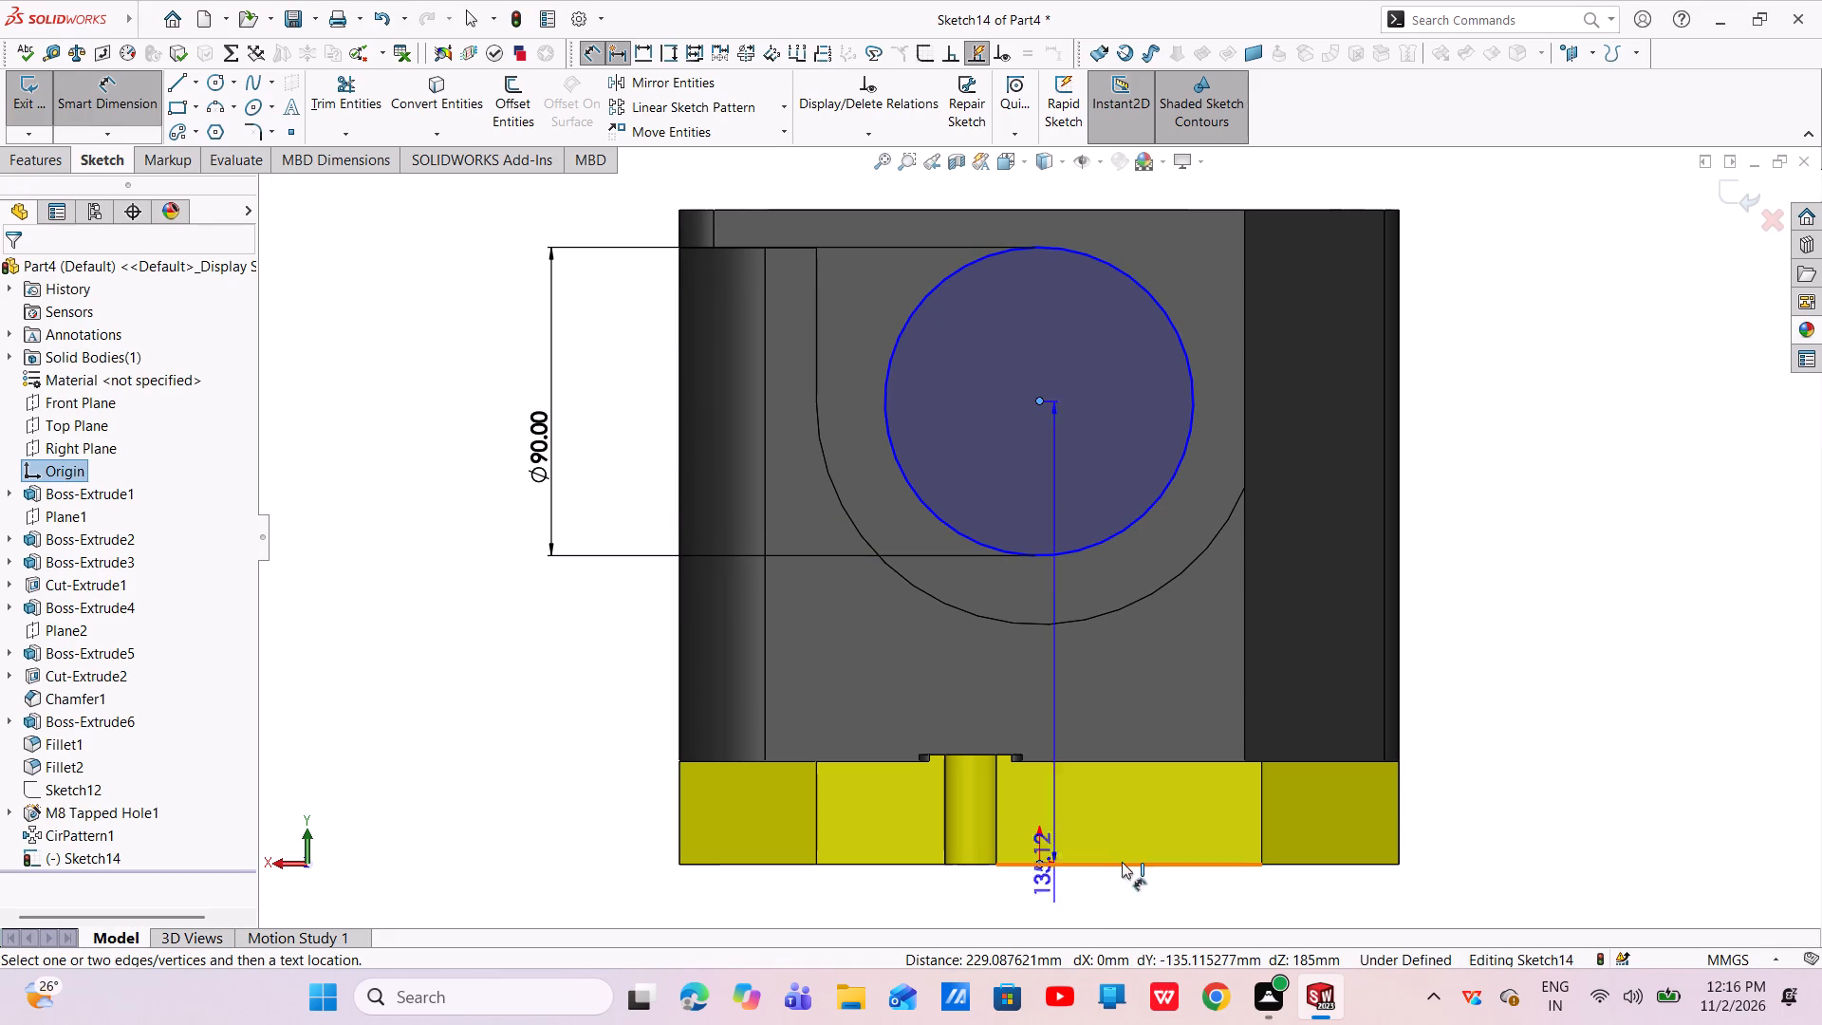
left_click(1625, 633)
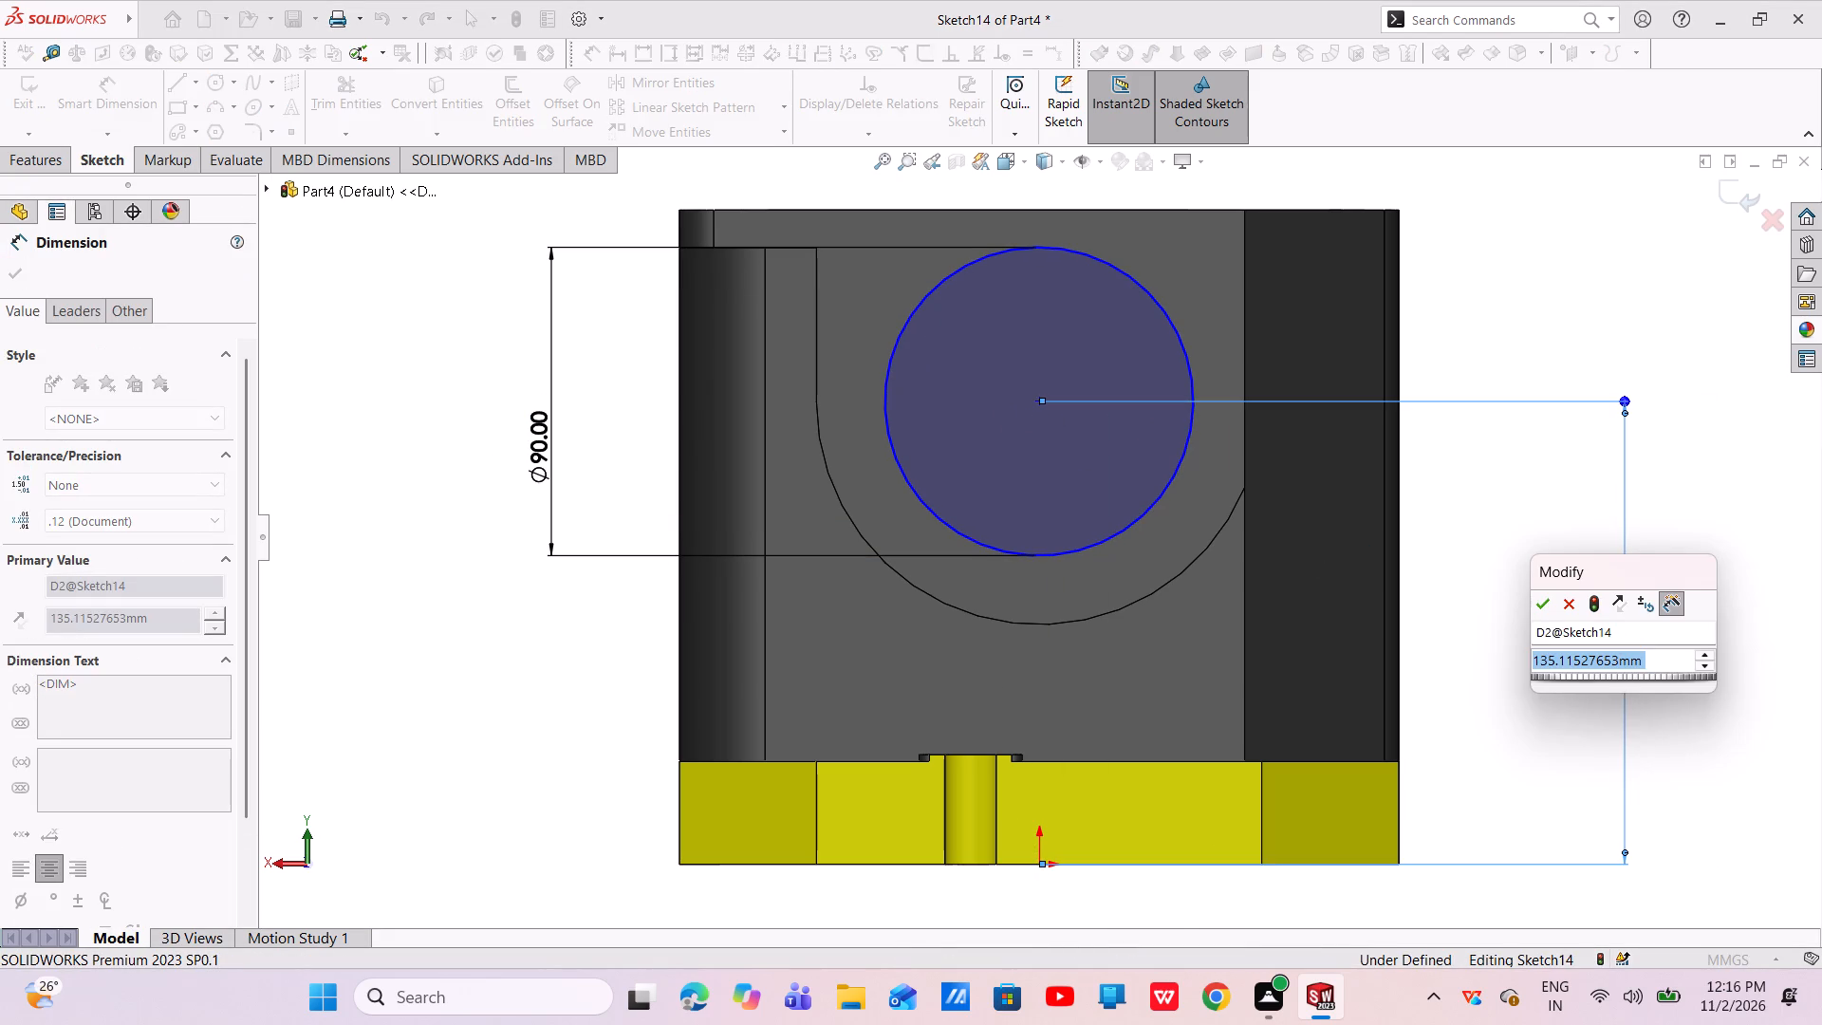
key("BackSpace")
type("135")
key("Return")
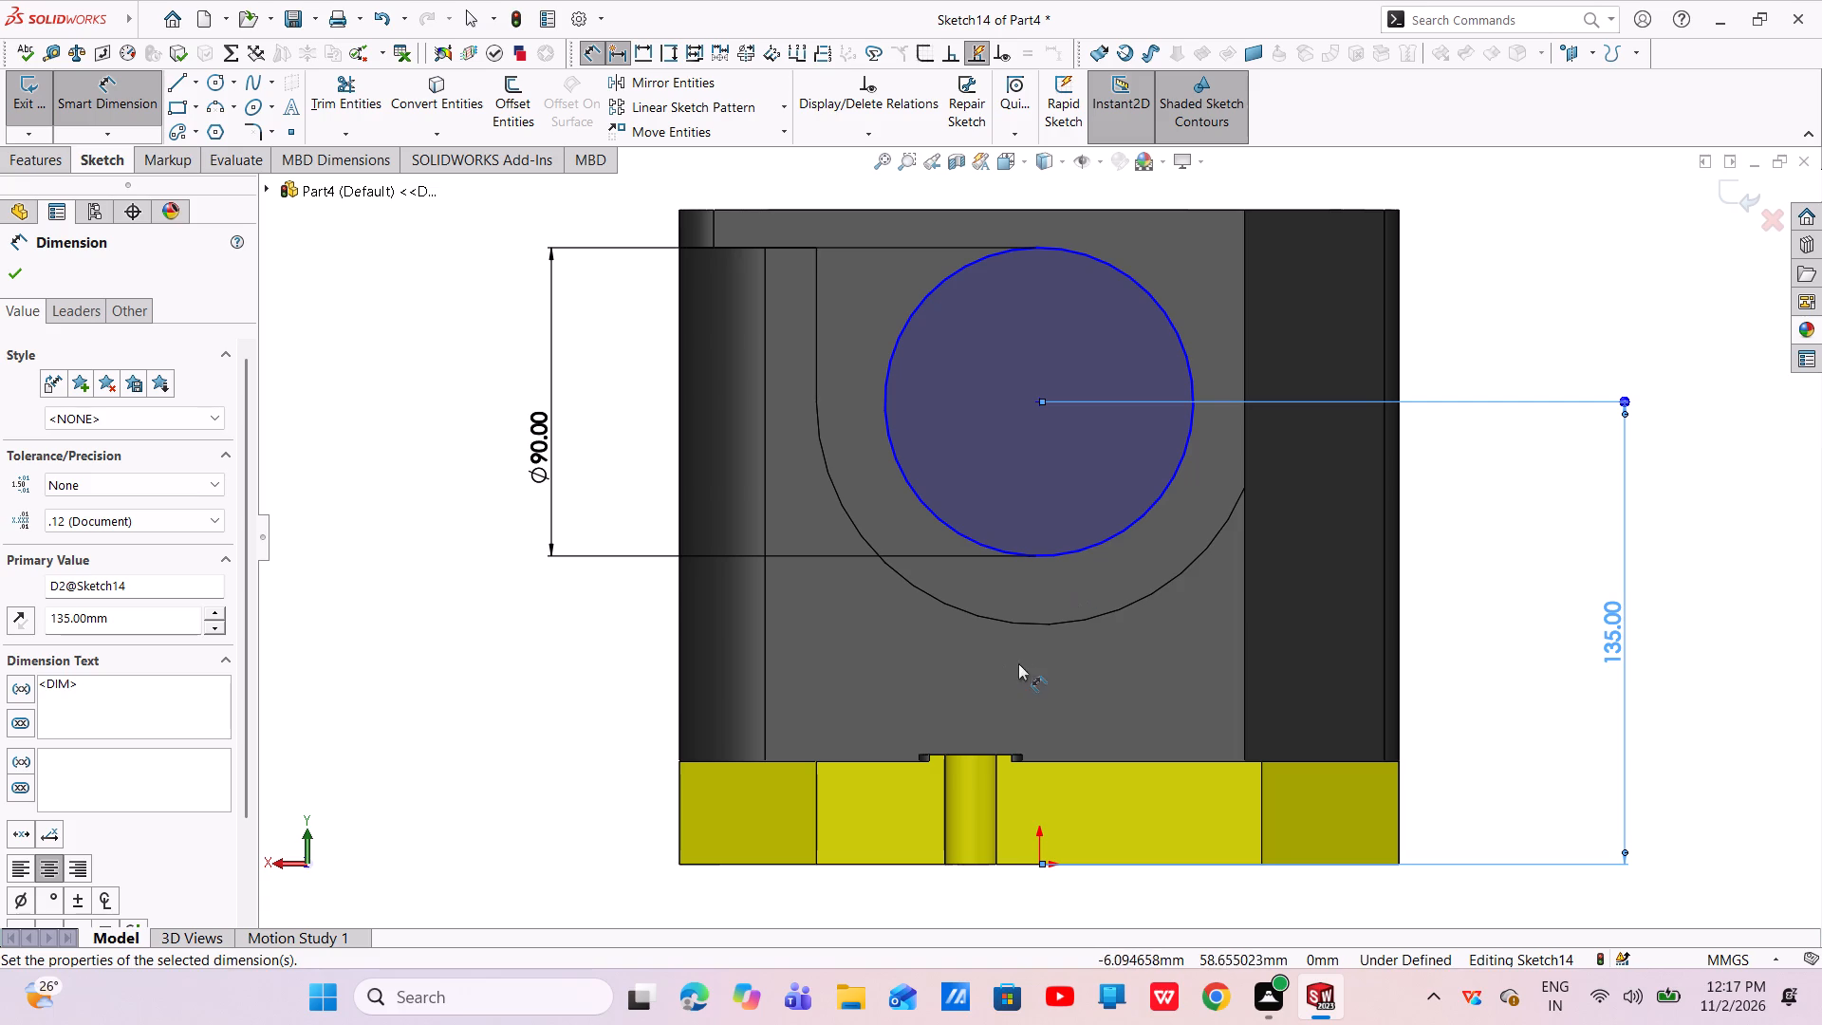
Add a 105 mm horizontal dimension from the circle's centre to the body's outer vertical edge.
scroll(1171, 539, "up", 3)
scroll(1445, 507, "down", 2)
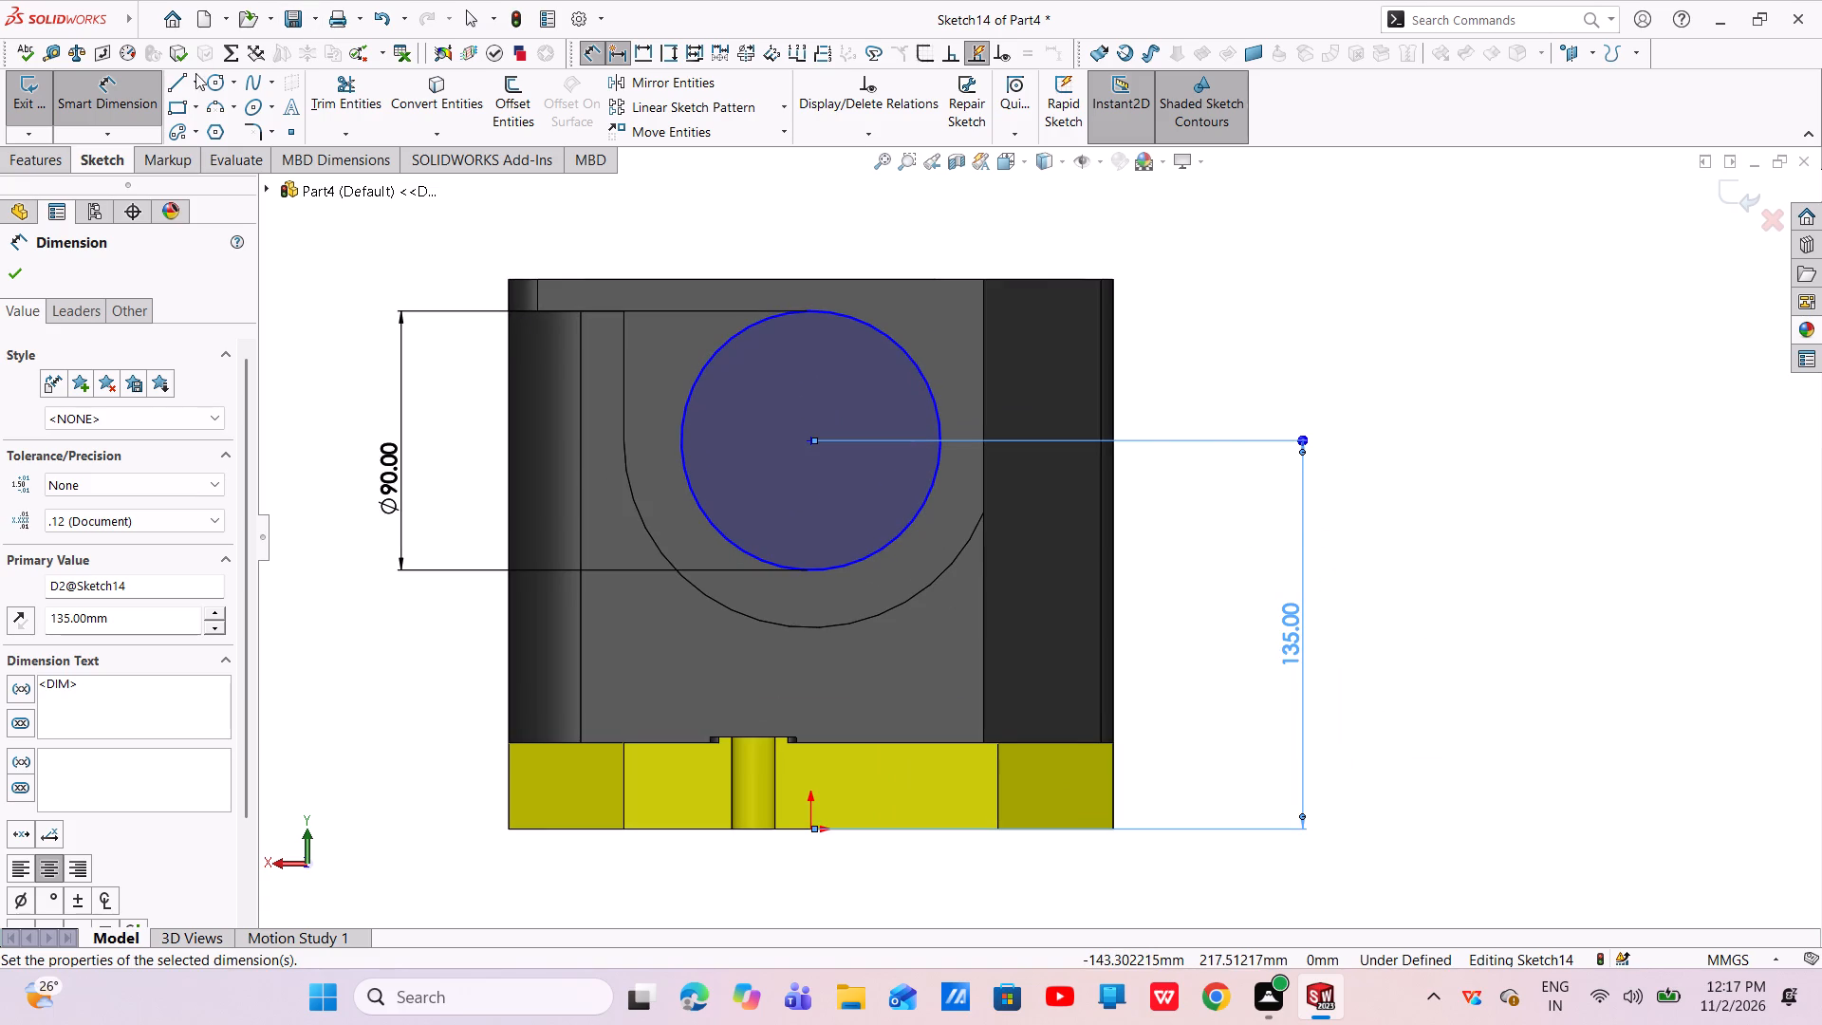
left_click(807, 441)
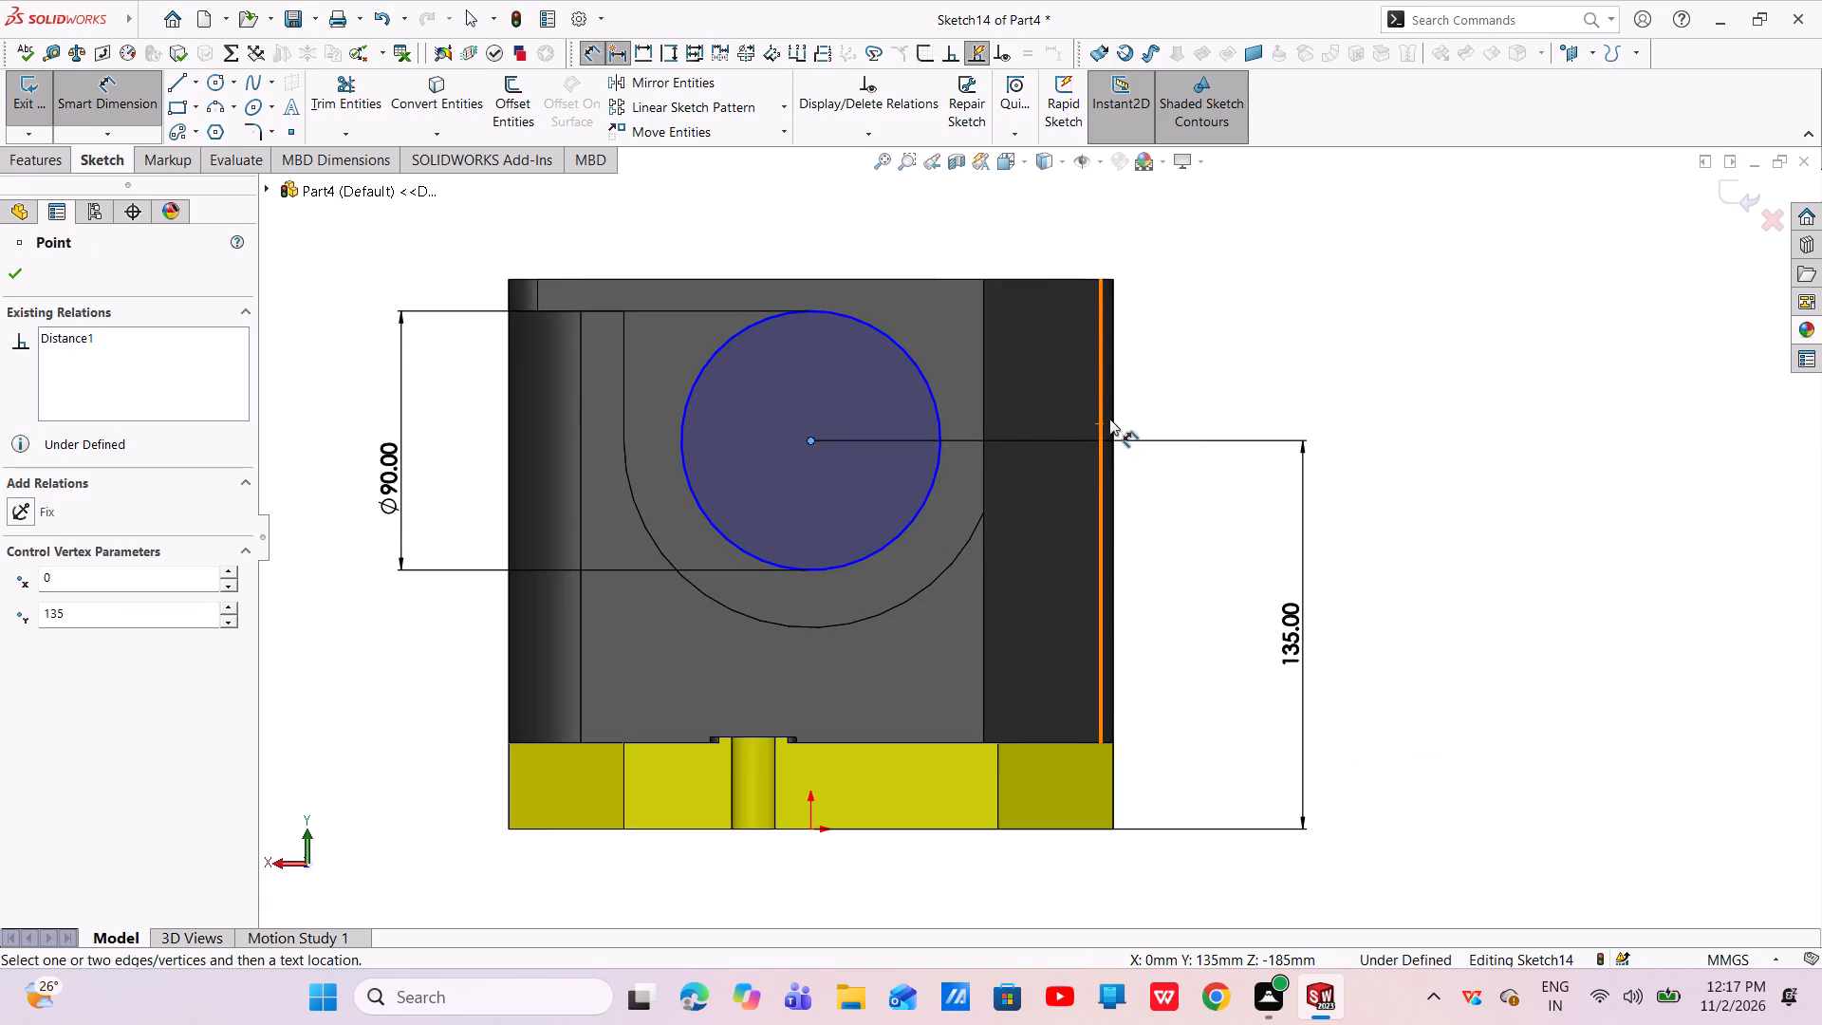
left_click(1116, 417)
left_click(1025, 199)
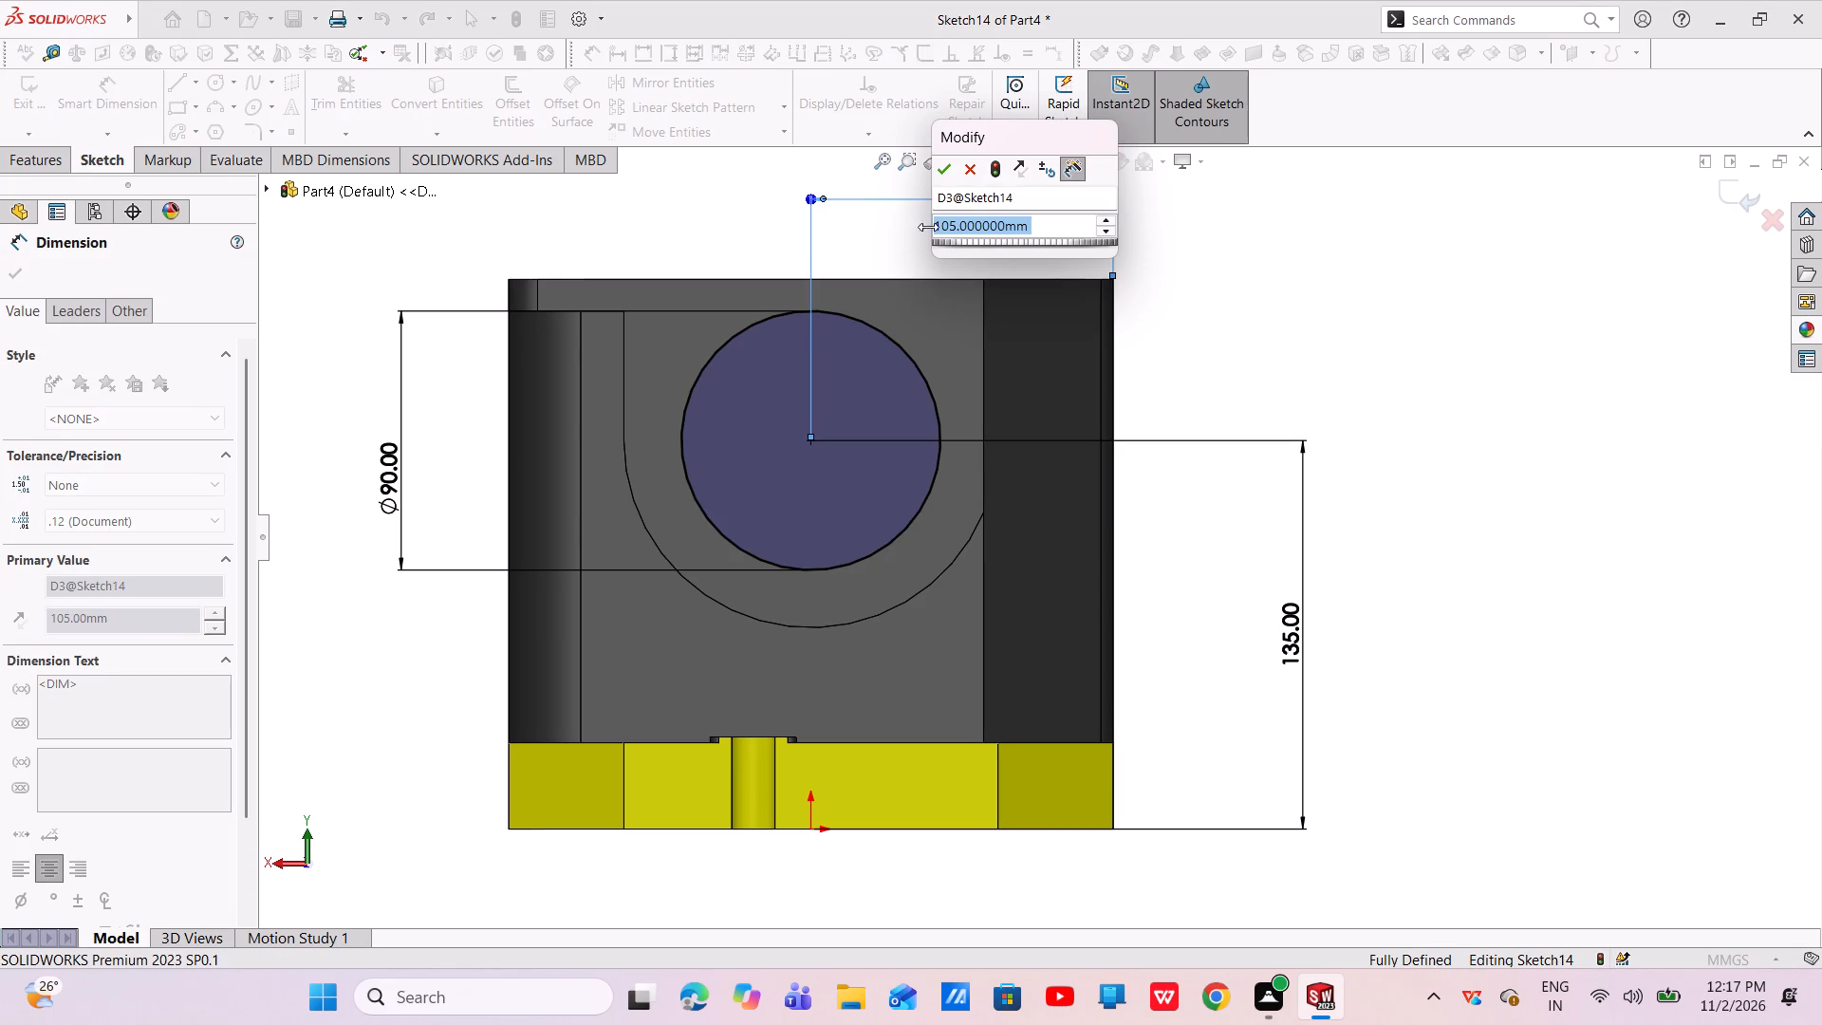
left_click(936, 176)
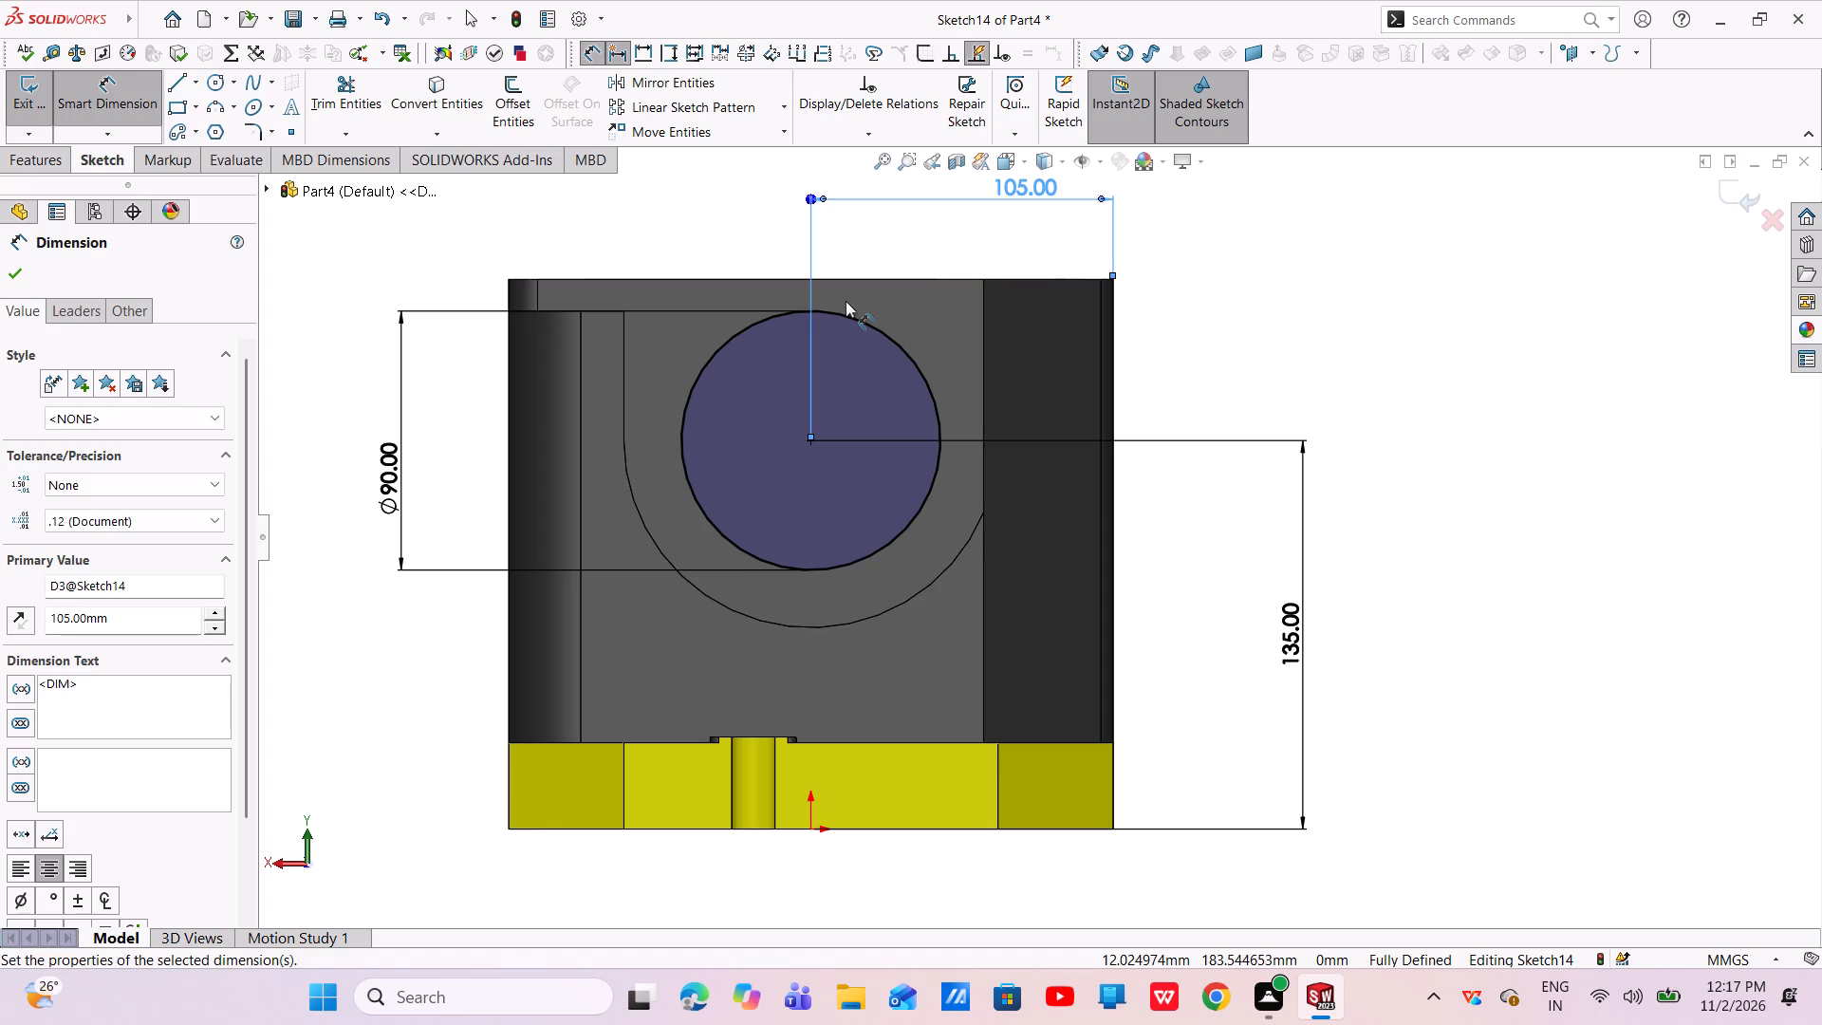
left_click(25, 264)
Cut the circle through the boss wall with an Extruded Cut set to Up To Next.
left_click(29, 162)
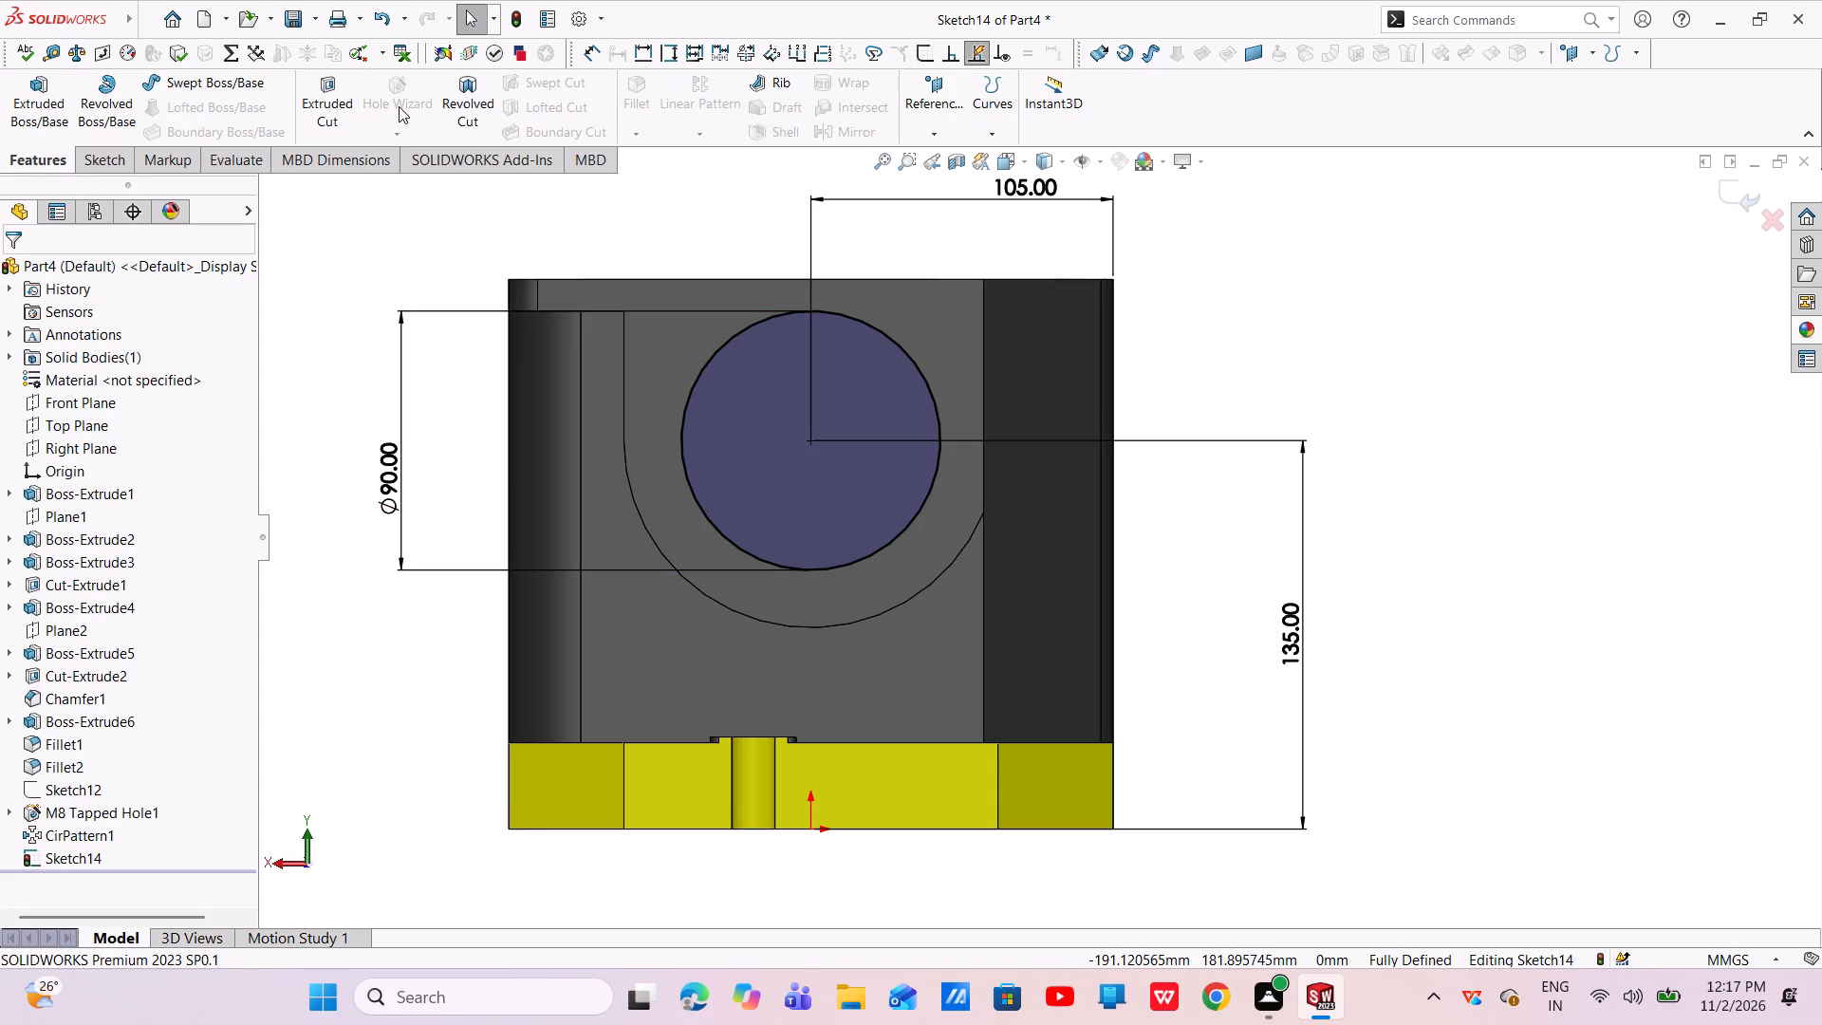
left_click(323, 103)
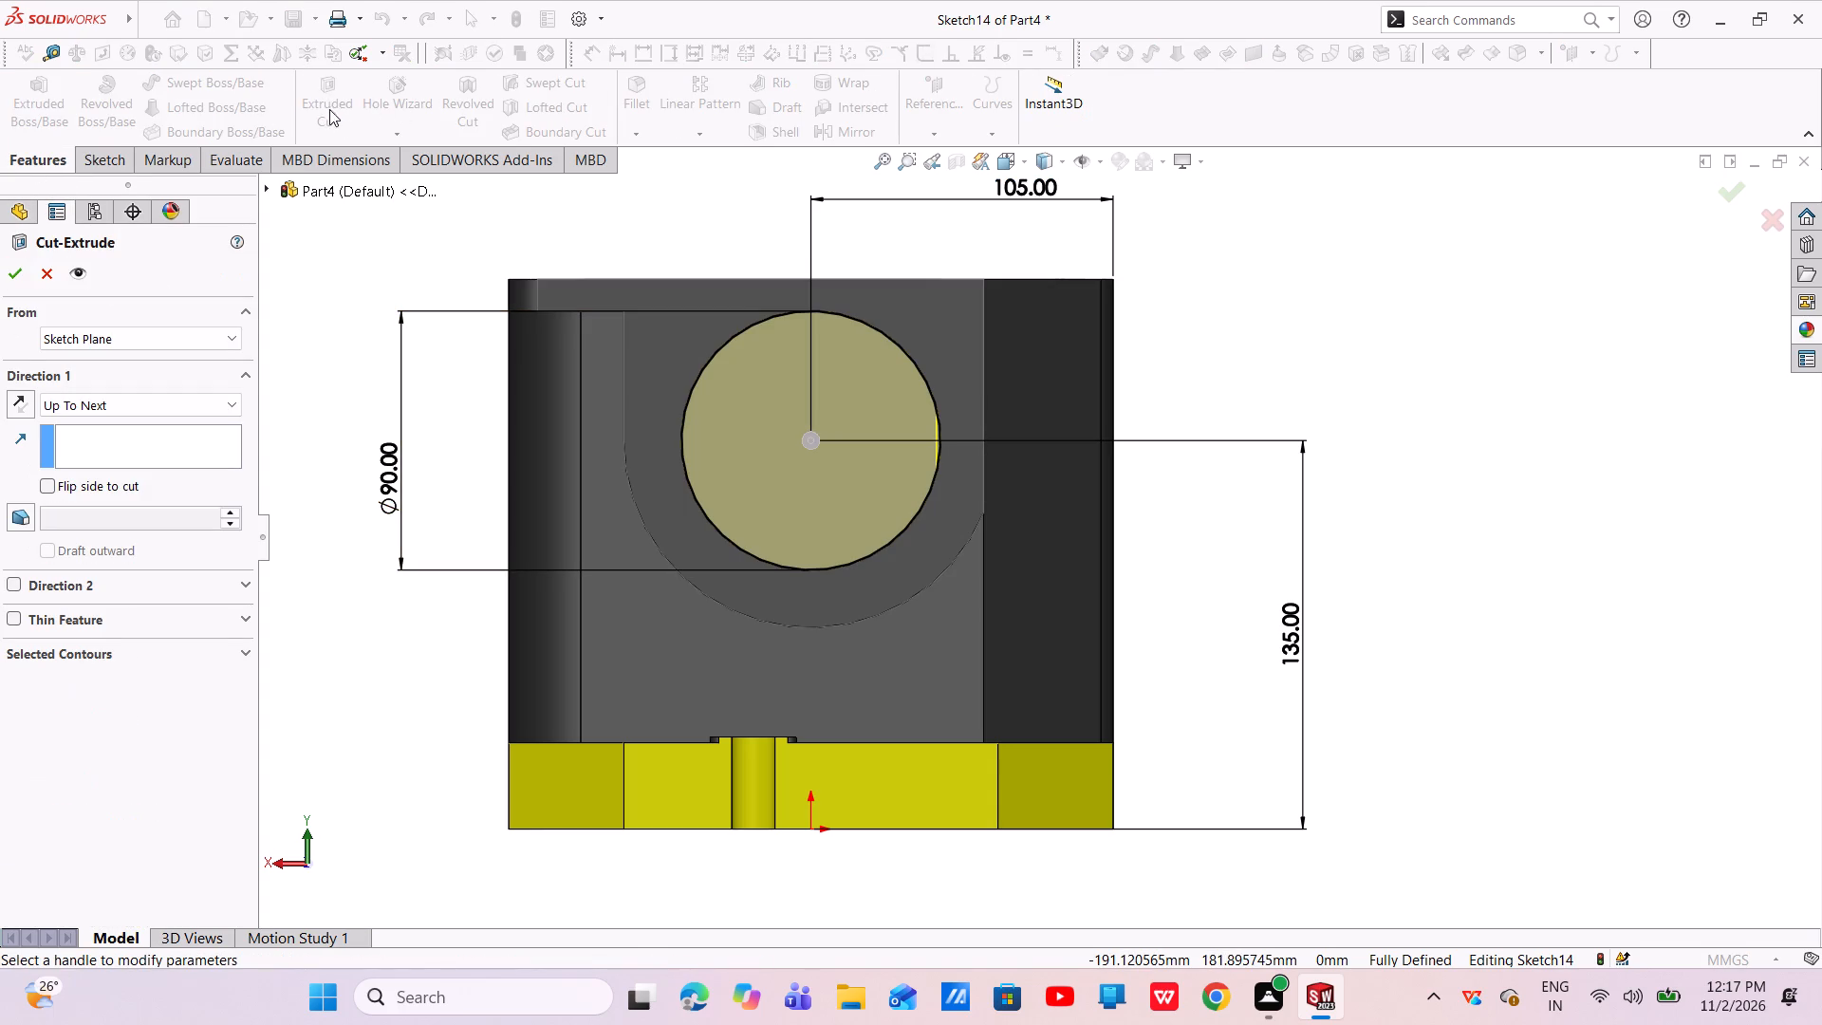
scroll(742, 461, "up", 2)
scroll(729, 593, "up", 1)
middle_click_drag(729, 593, 607, 752)
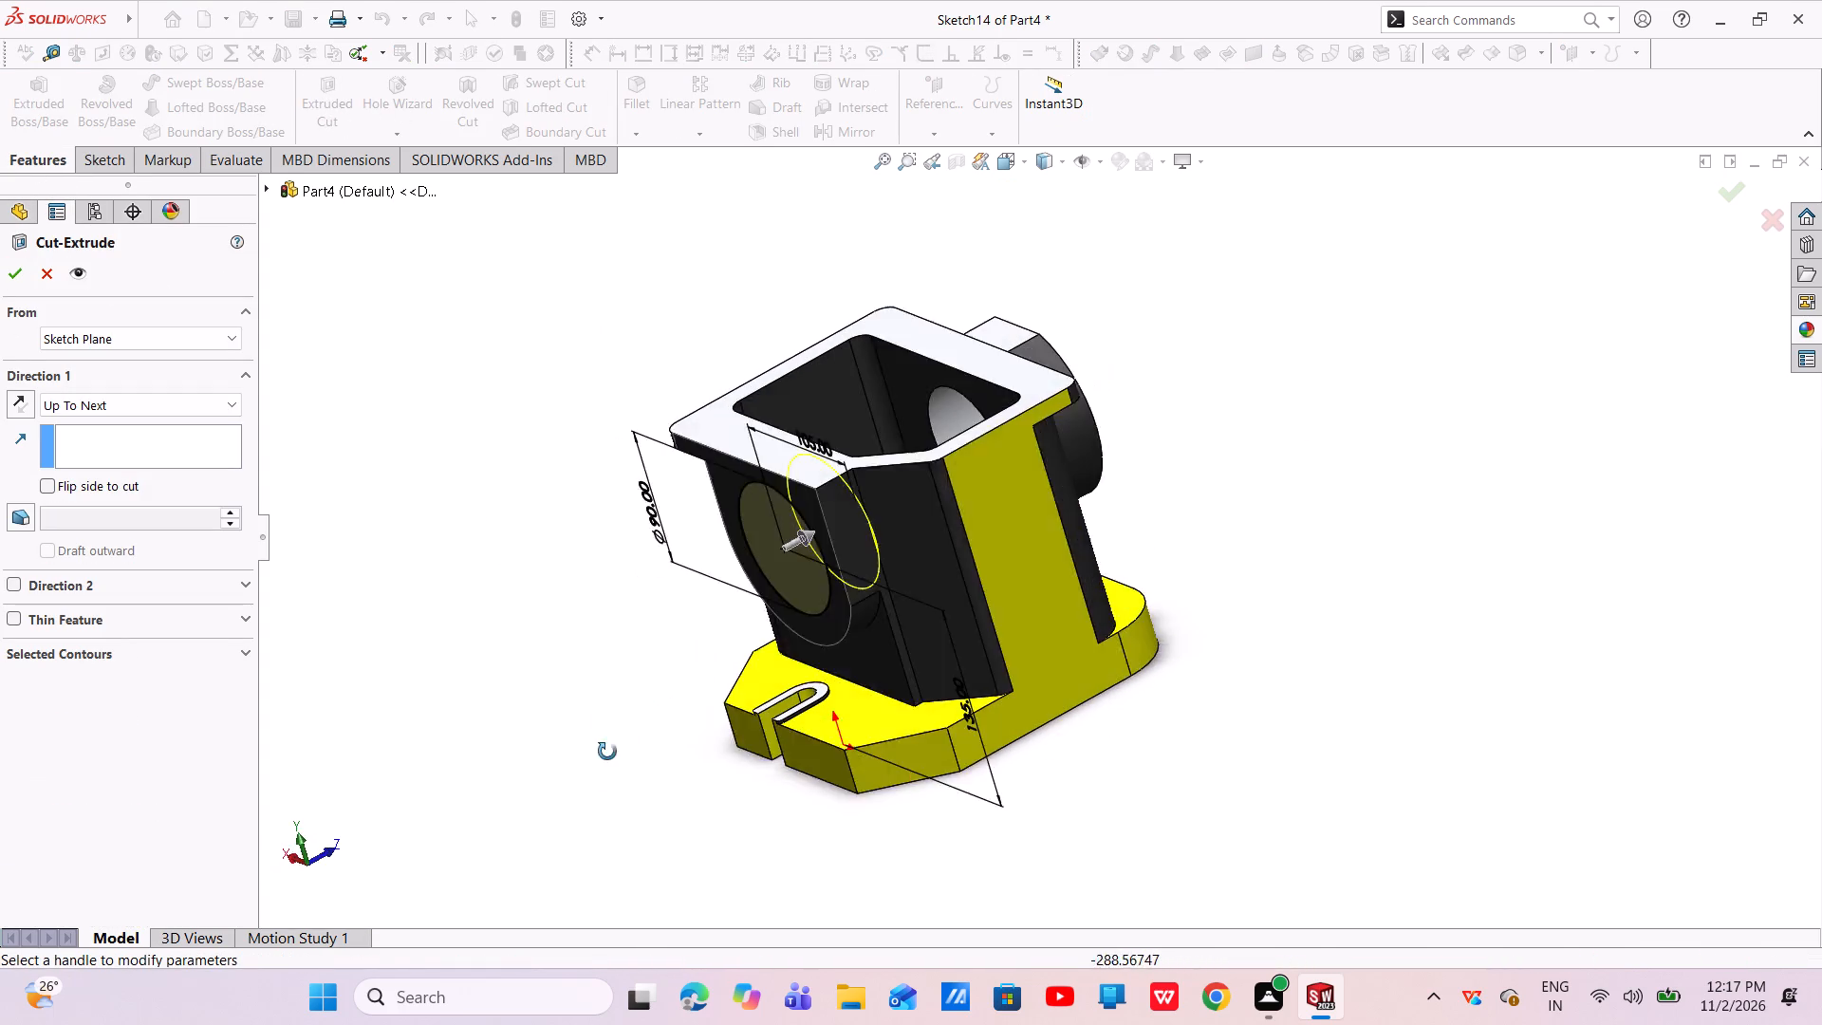
middle_click_drag(607, 752, 556, 848)
left_click(9, 281)
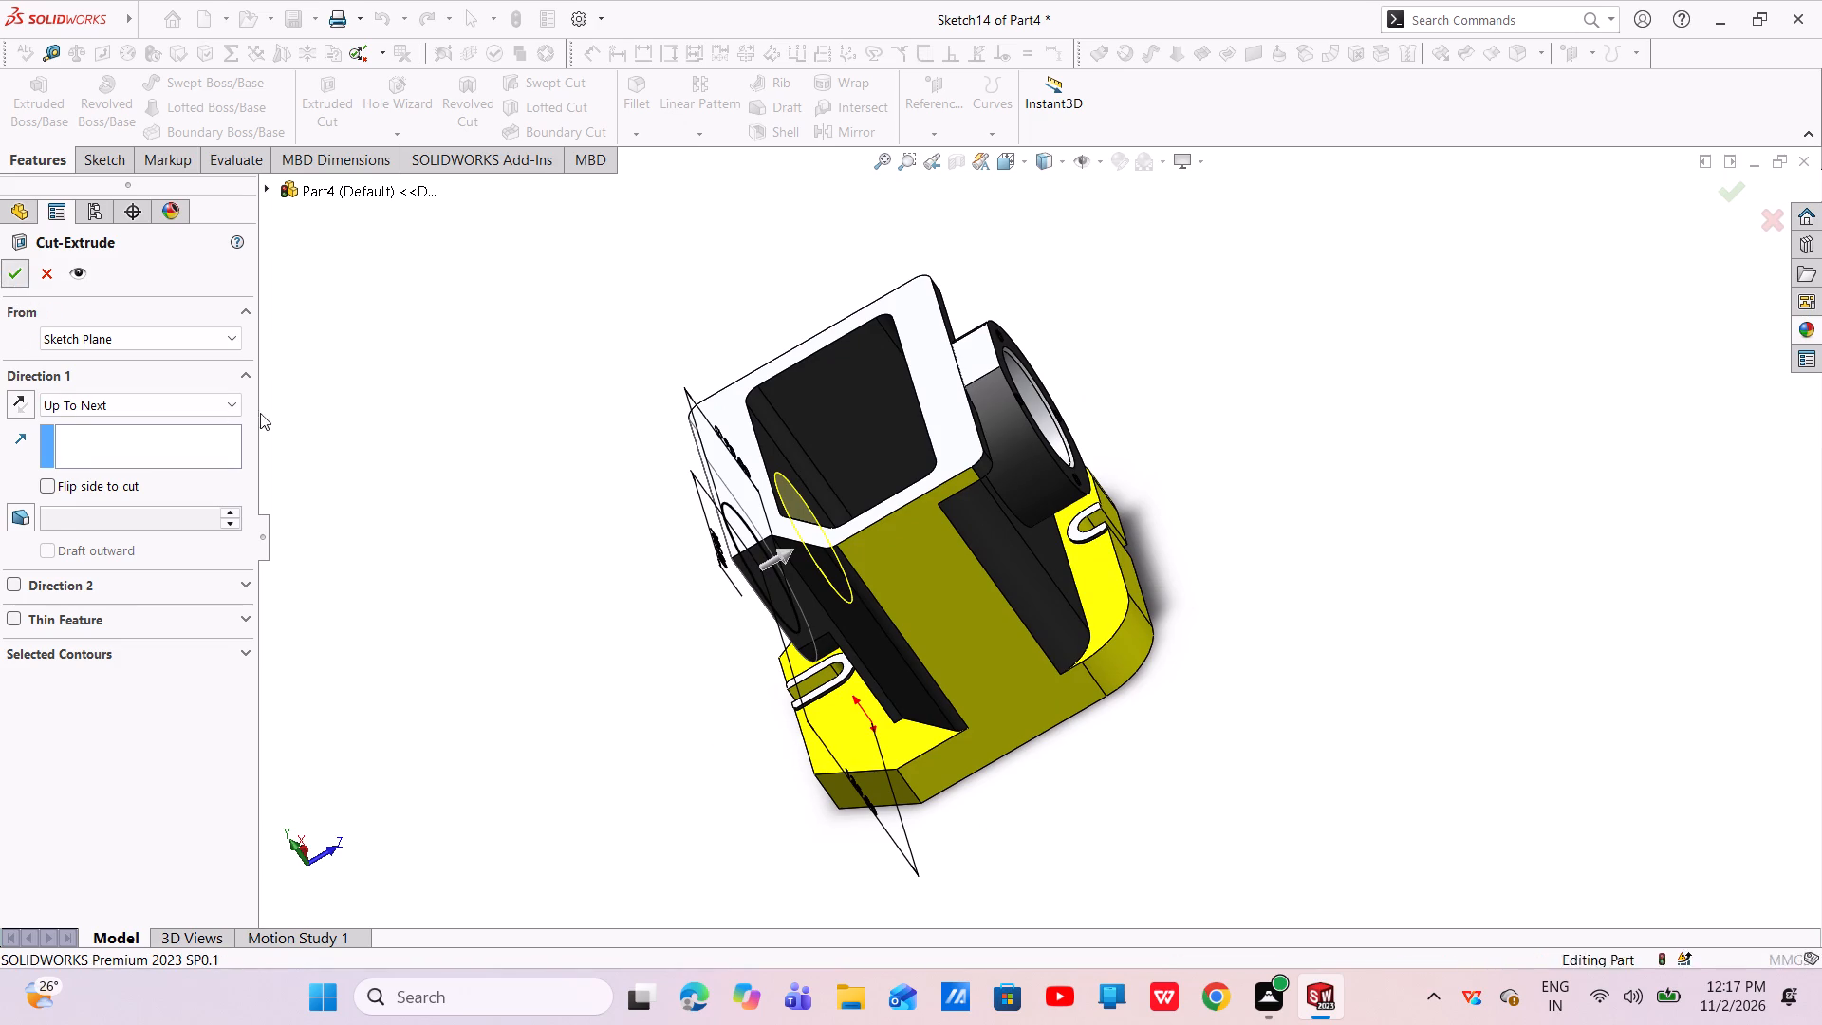
Apply the polished aluminum appearance to the inner face of the new 90 mm hole.
middle_click_drag(691, 659, 827, 502)
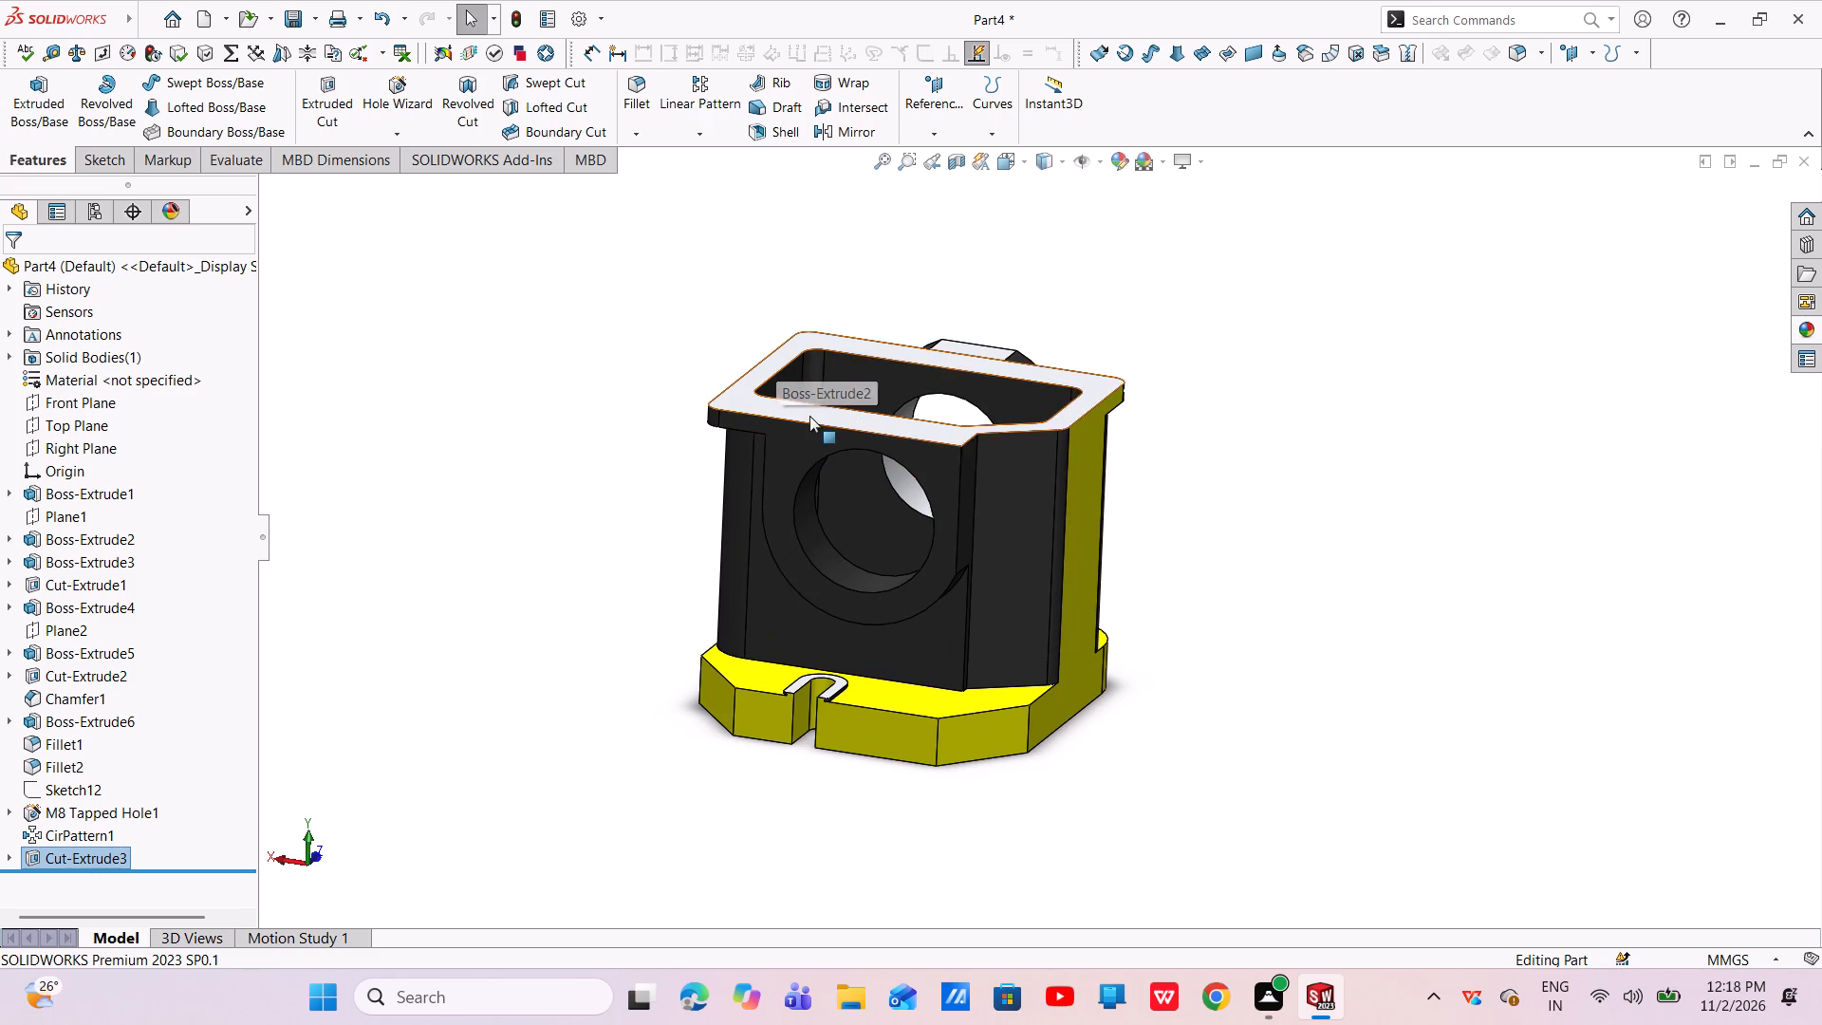
middle_click_drag(828, 440, 725, 463)
scroll(775, 530, "down", 1)
scroll(786, 531, "up", 1)
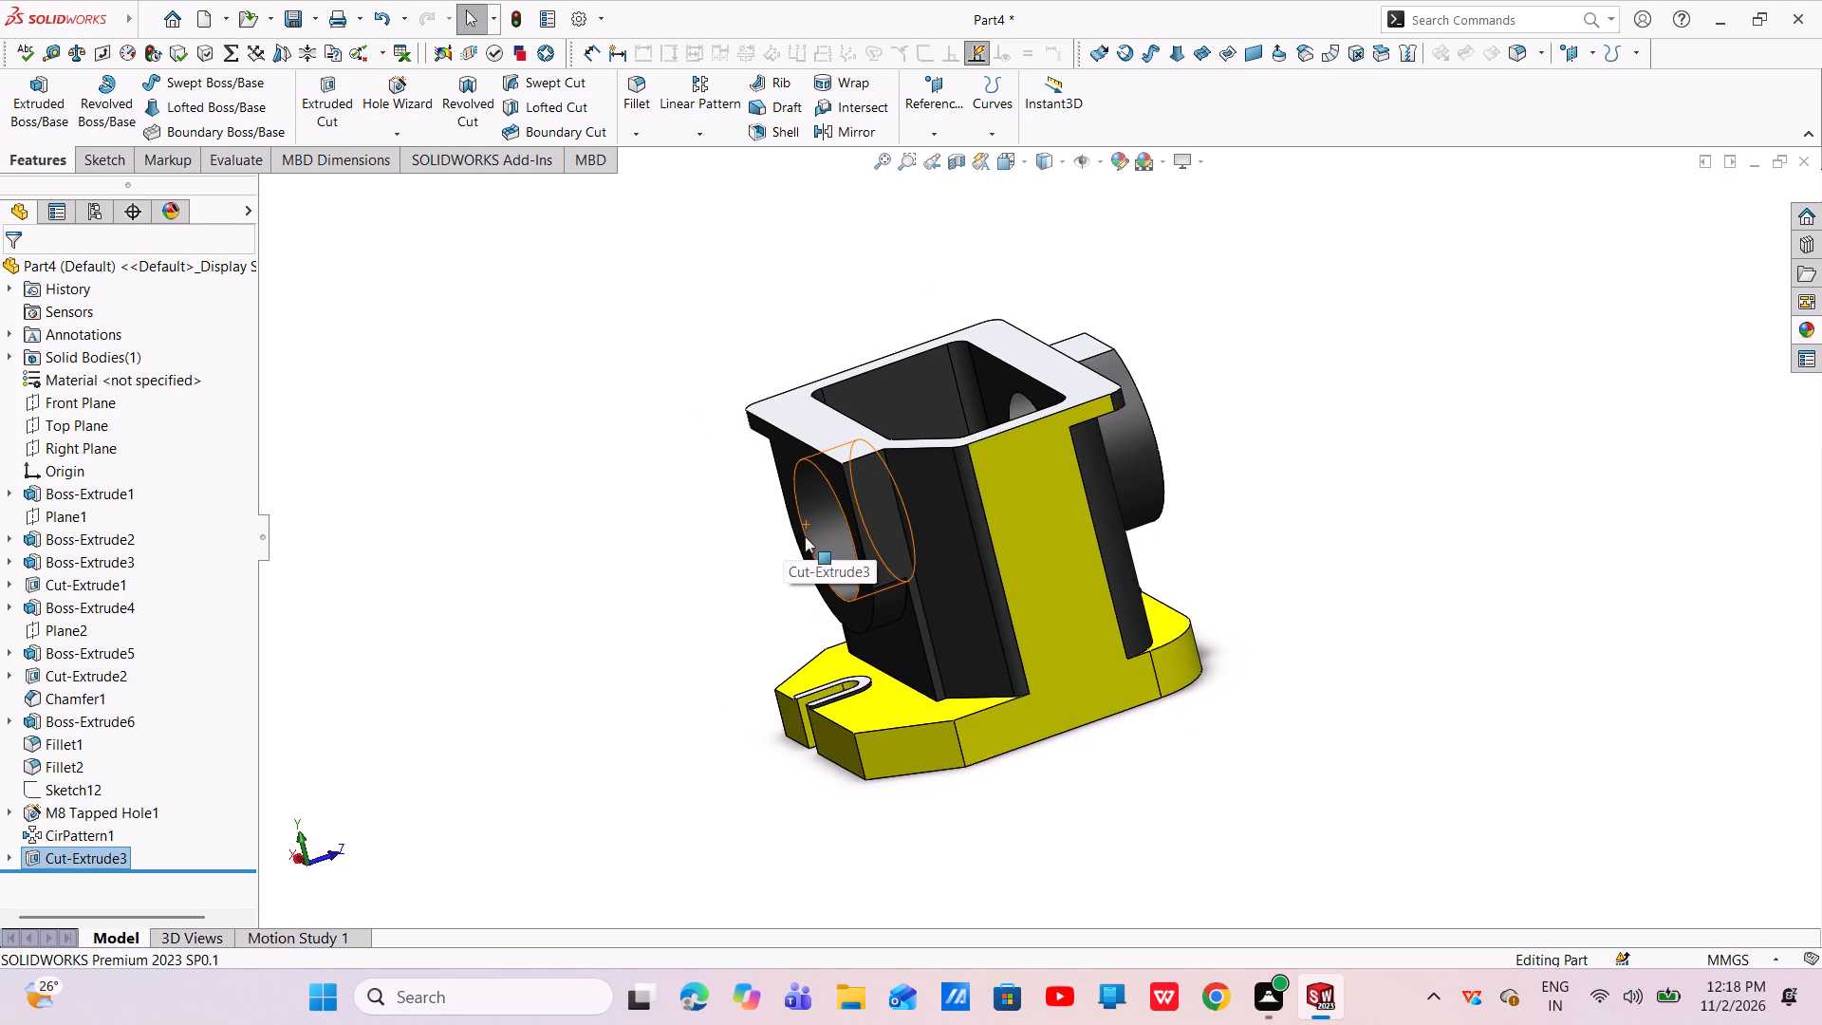
middle_click_drag(832, 538, 858, 587)
left_click(836, 578)
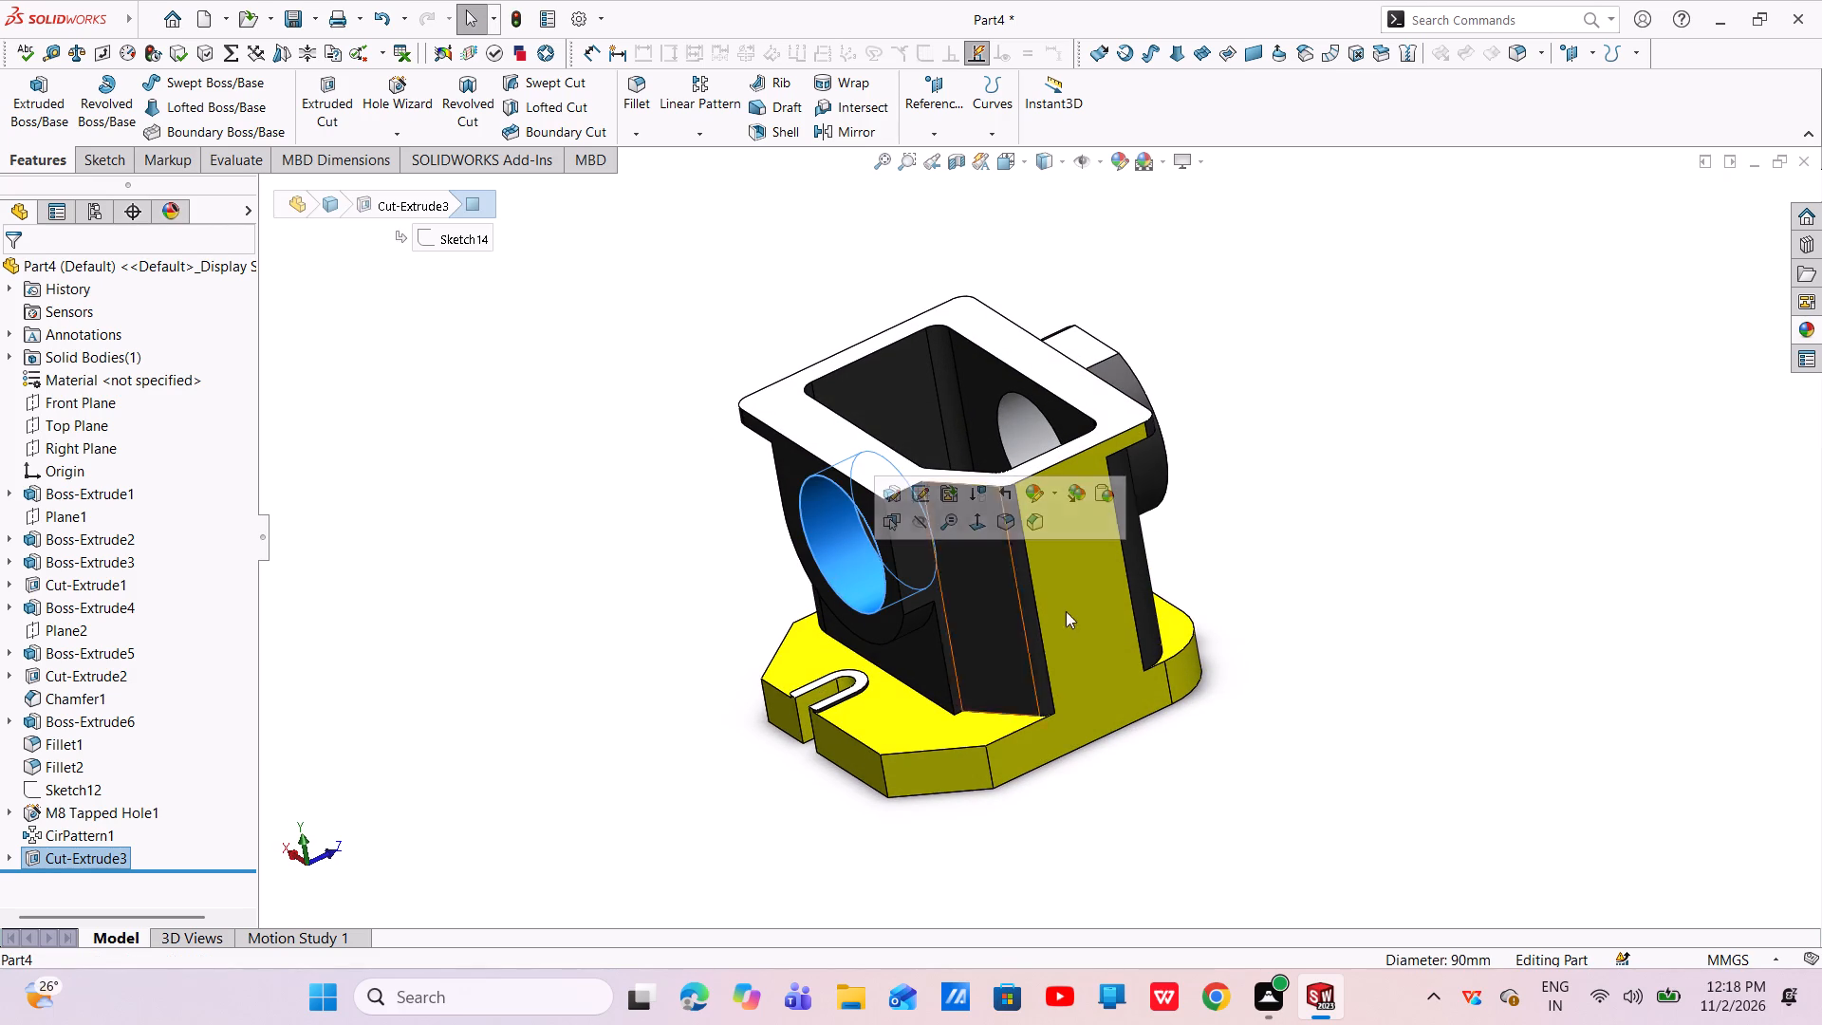
left_click(1805, 334)
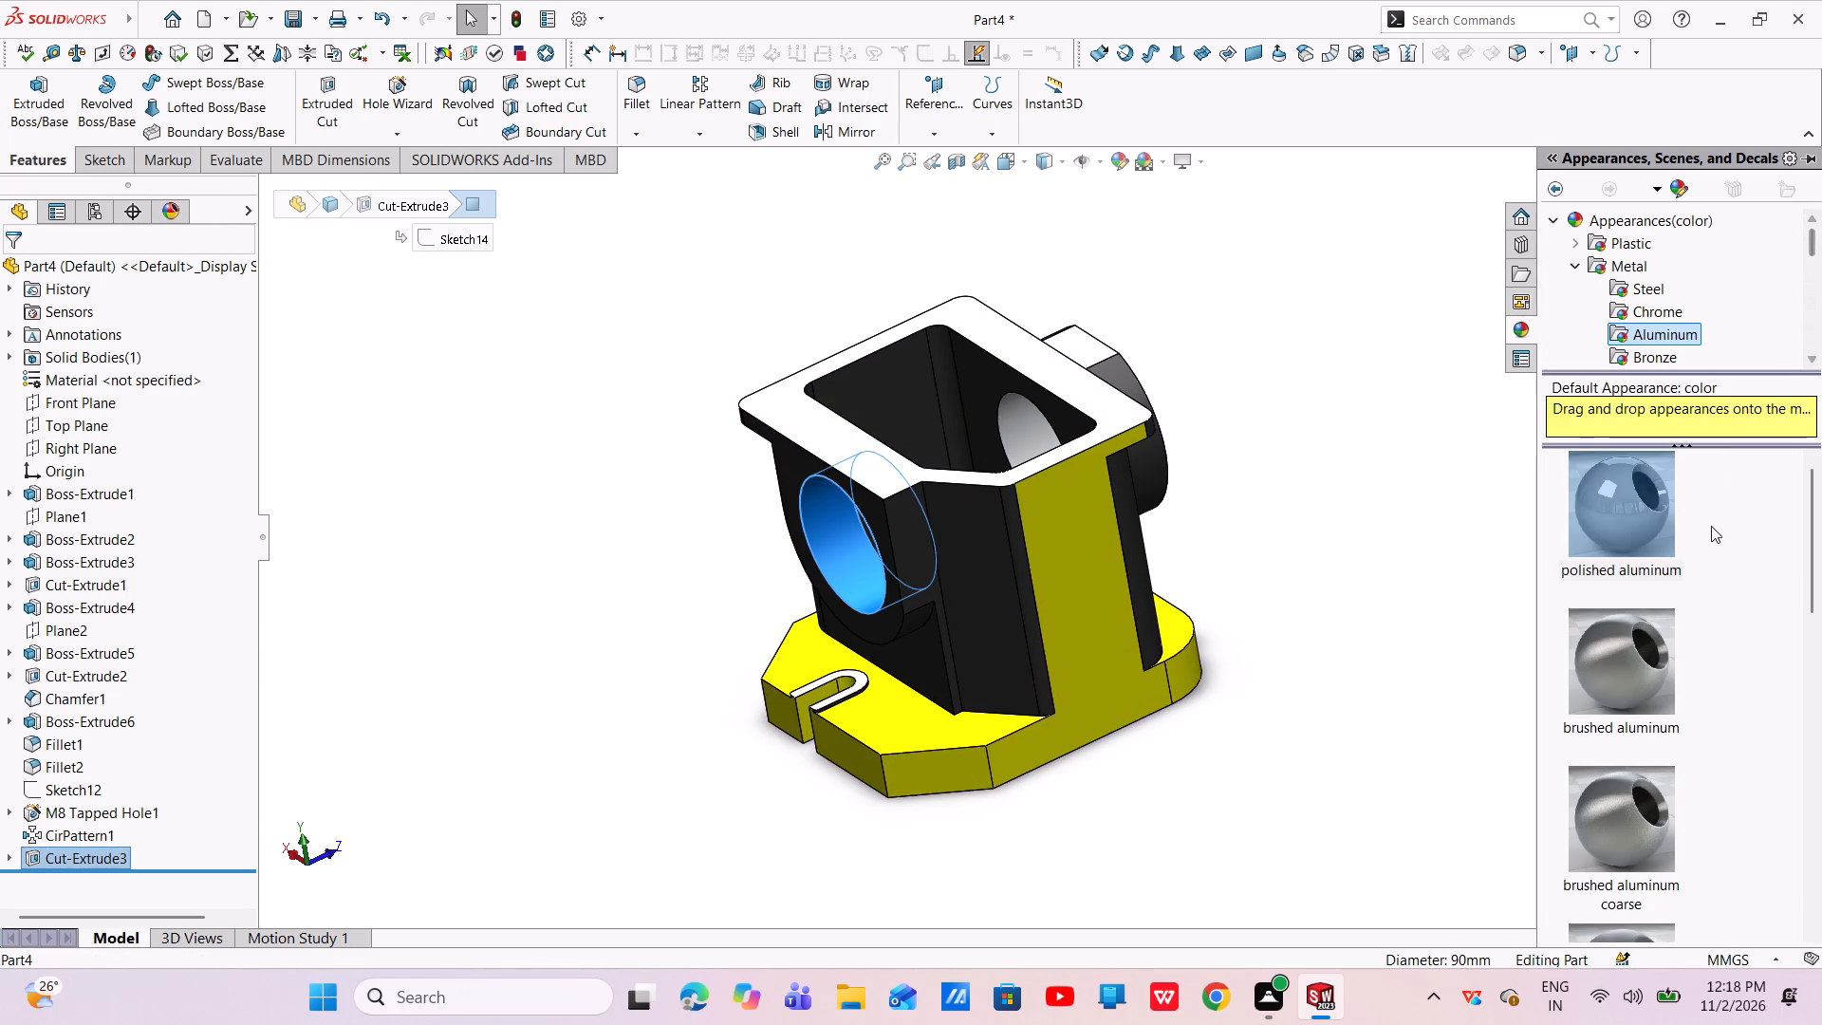
double_click(1625, 497)
left_click(1350, 536)
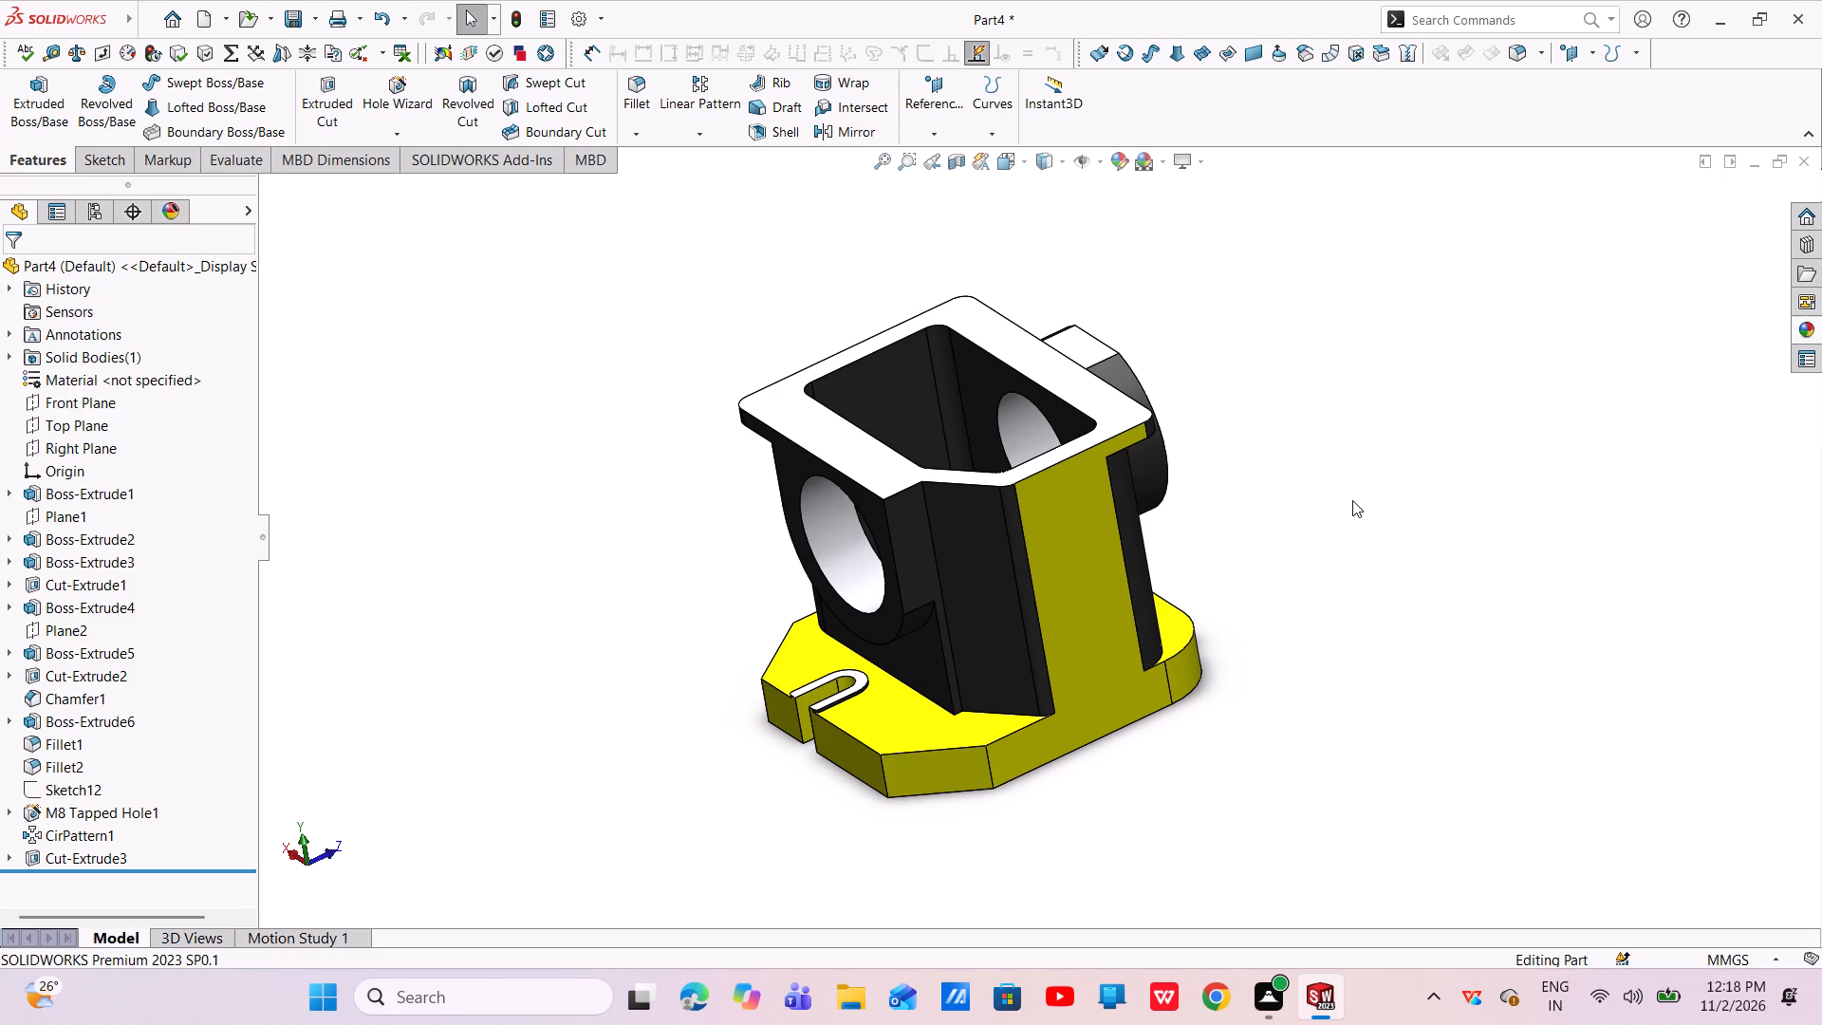
Start a new sketch on the rounded boss's flat face around the 90 mm hole.
middle_click_drag(839, 534, 931, 497)
left_click(874, 452)
left_click(969, 393)
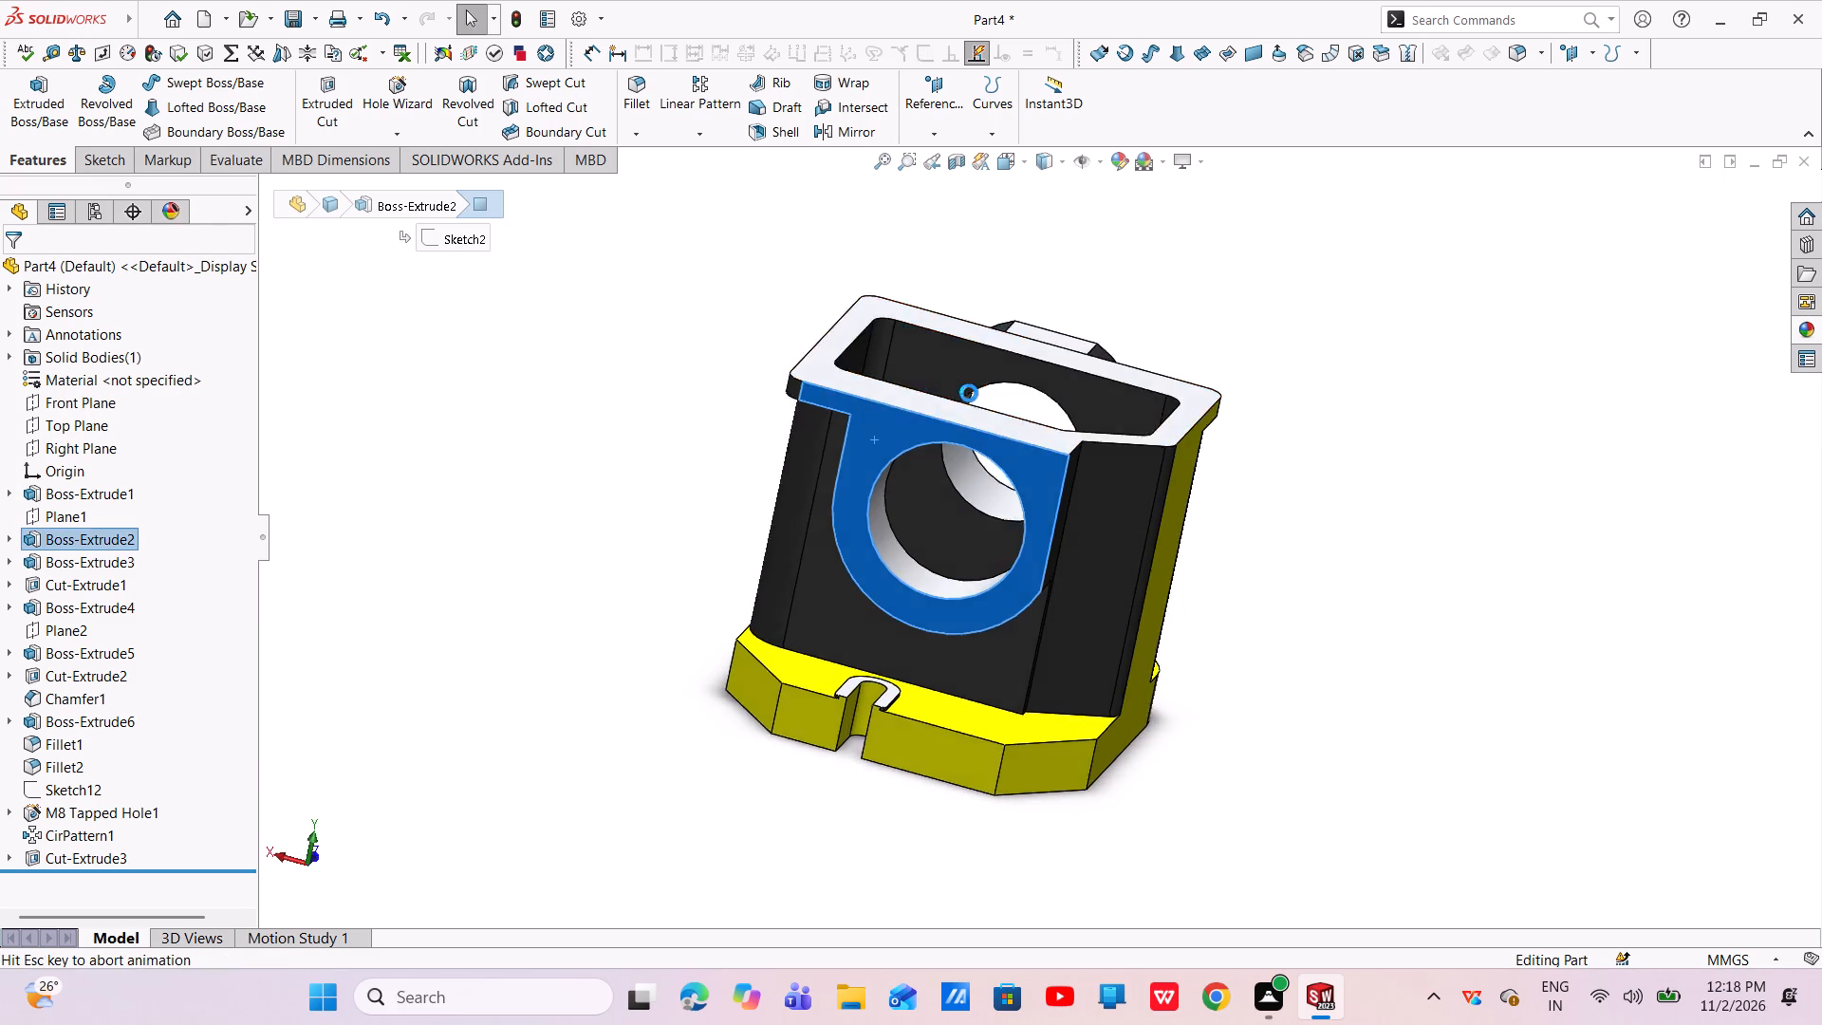
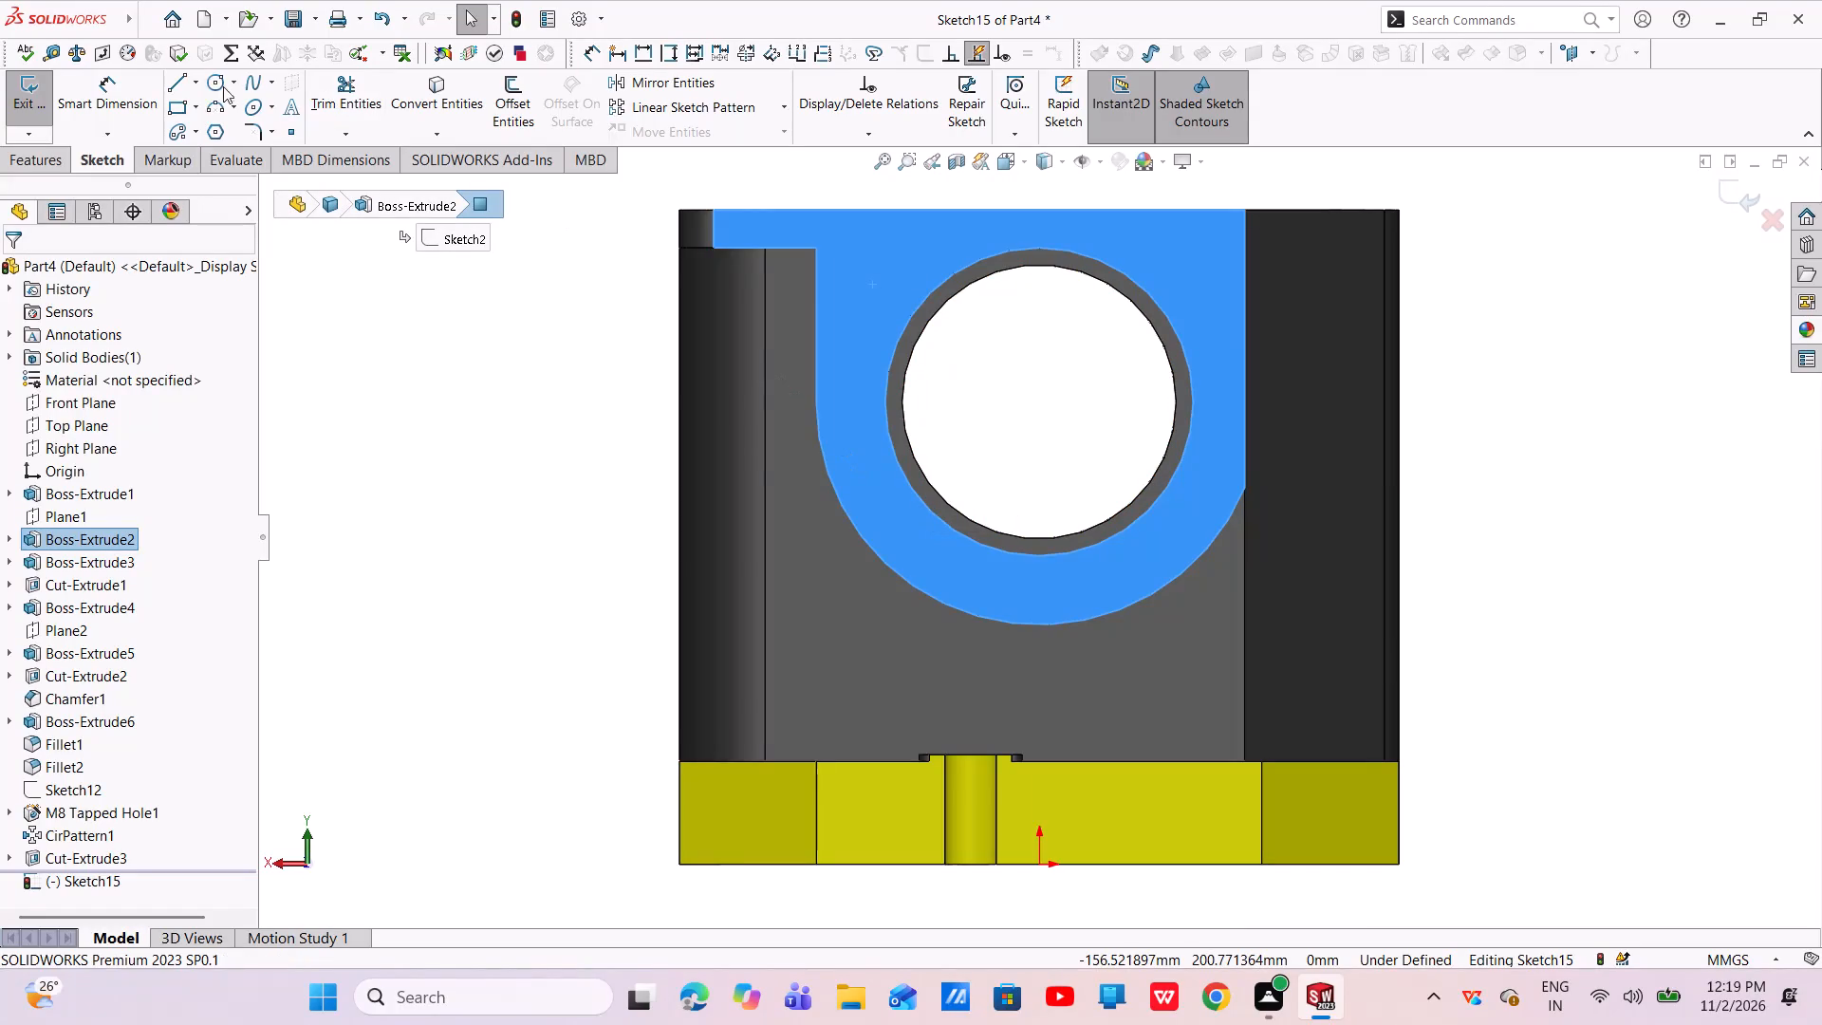
Sketch a circle about 103 mm in diameter on the boss face, centred on the 90 mm hole.
left_click(210, 80)
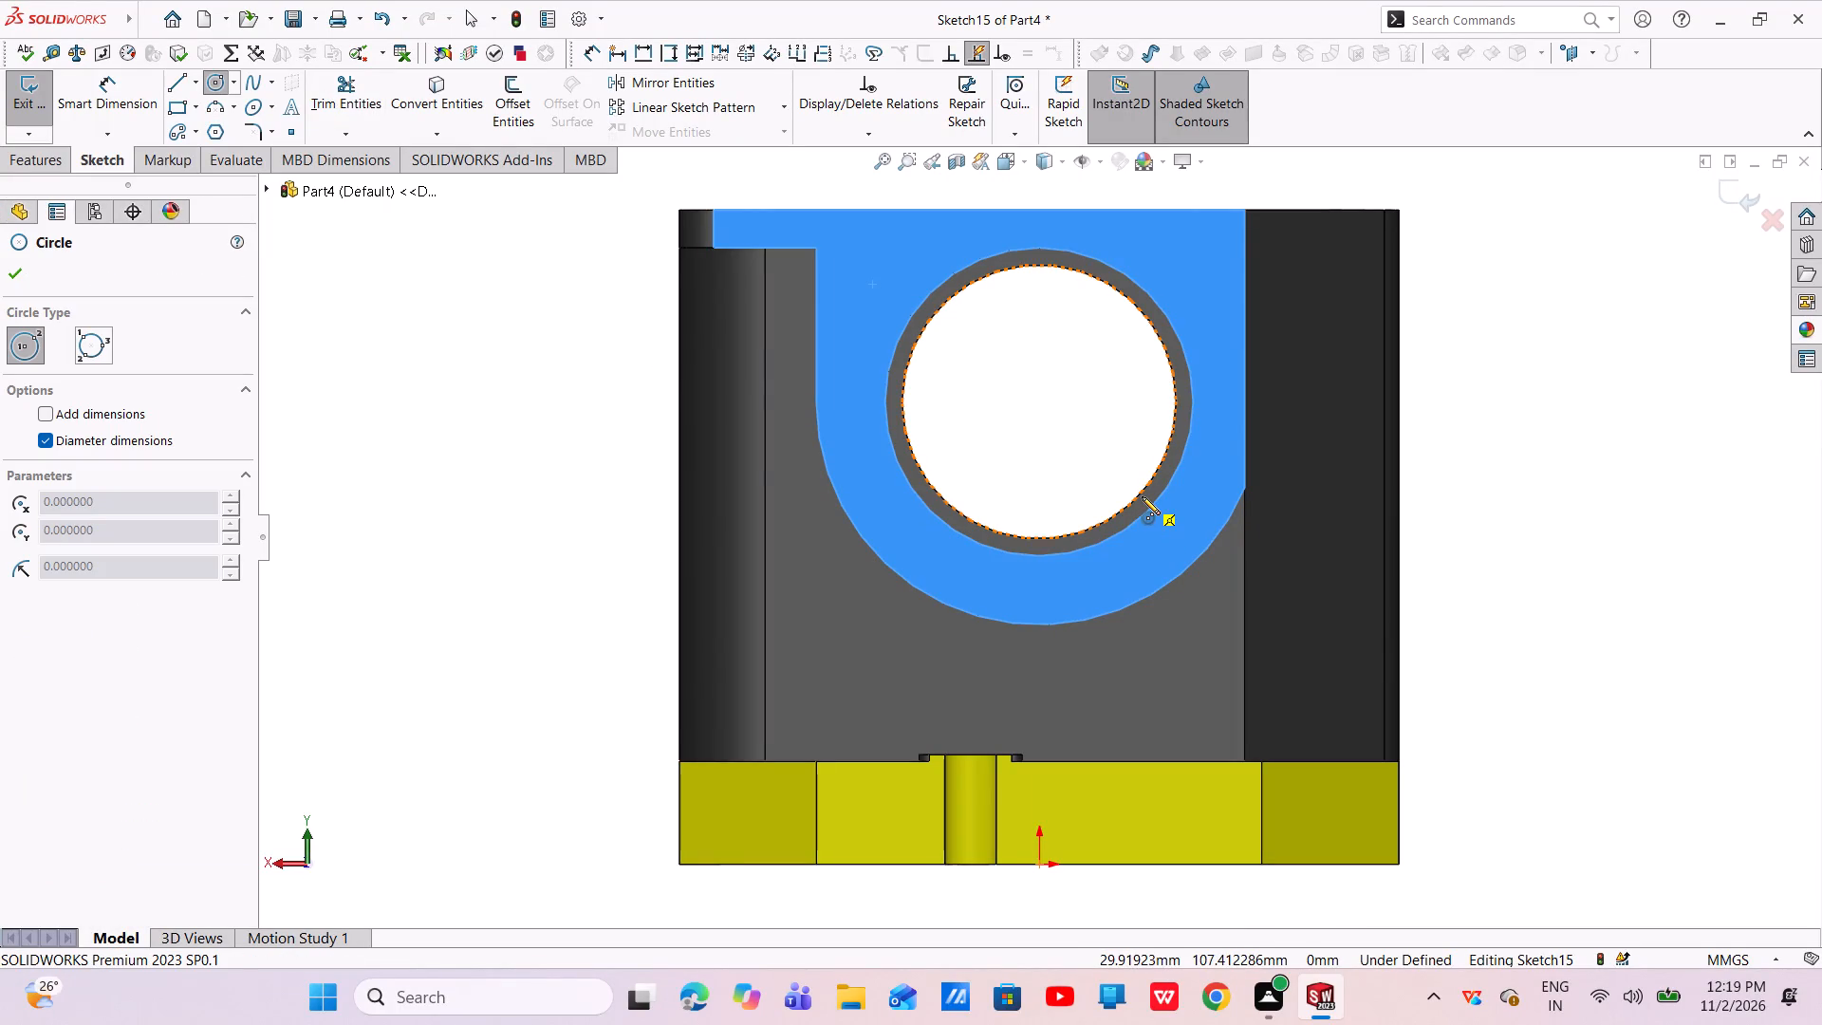
left_click(1039, 401)
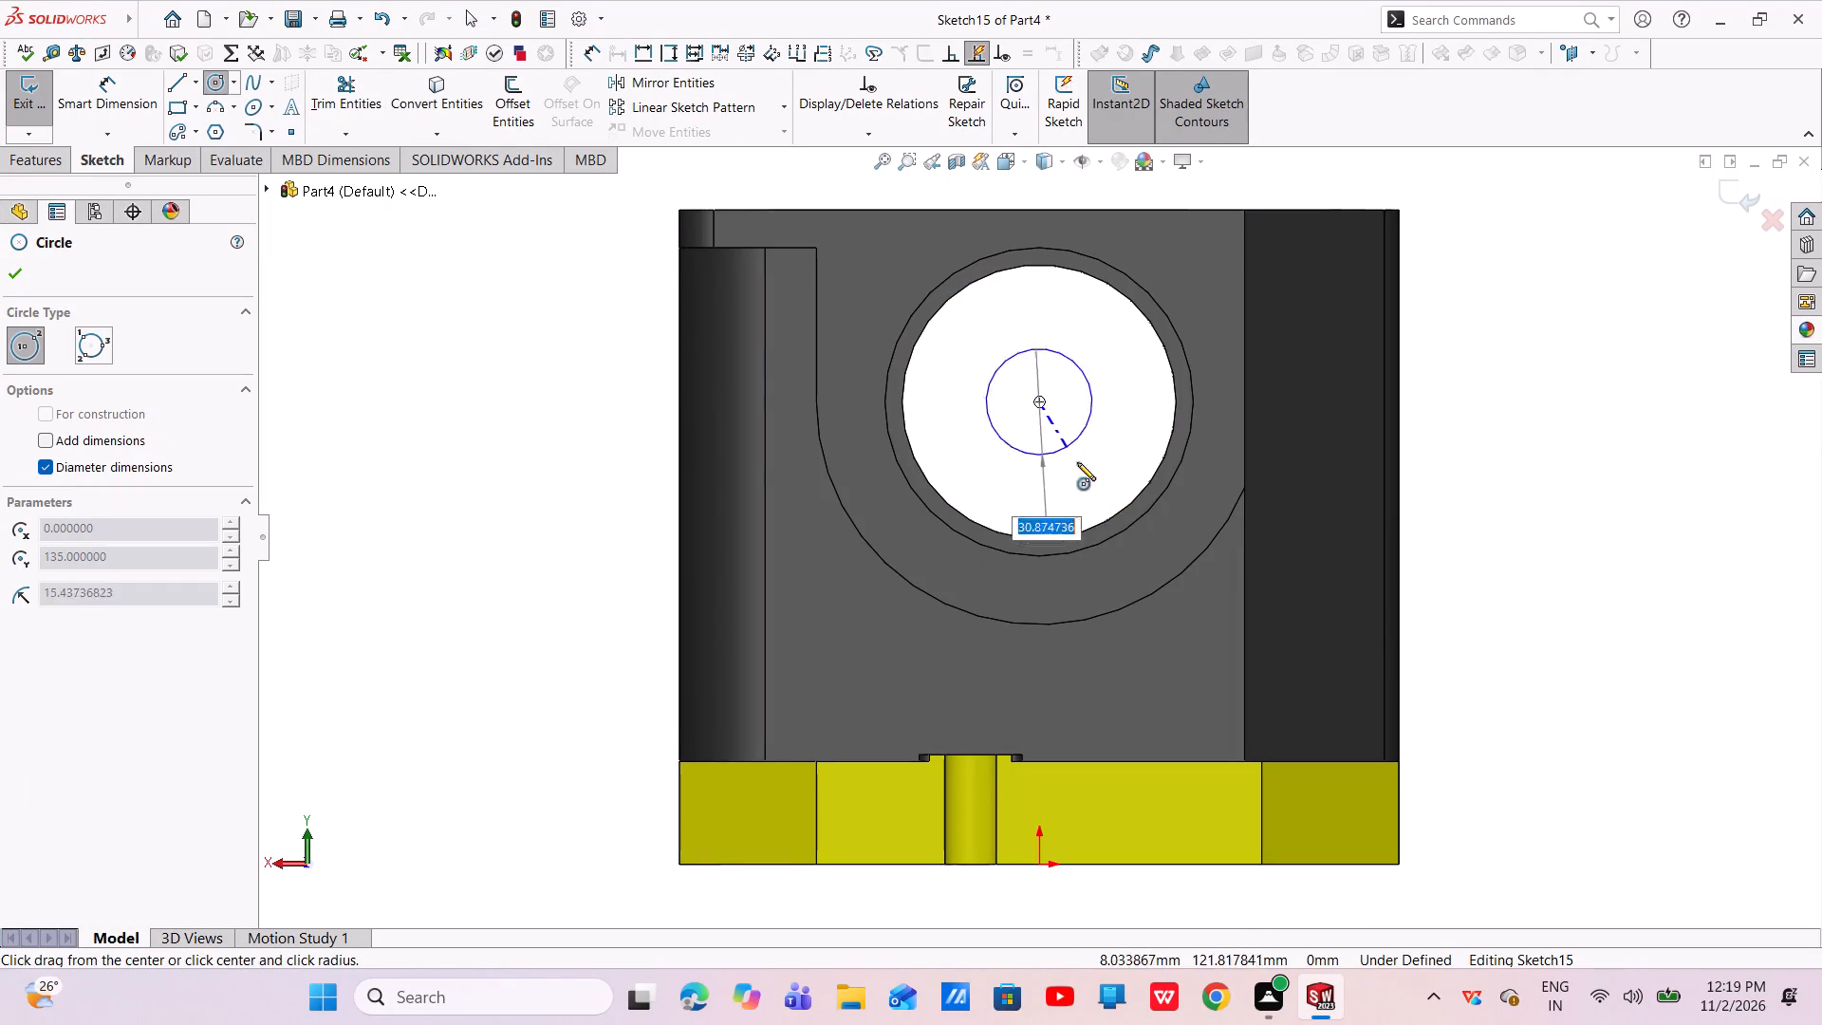
left_click(1157, 532)
right_click(1157, 532)
left_click(1169, 542)
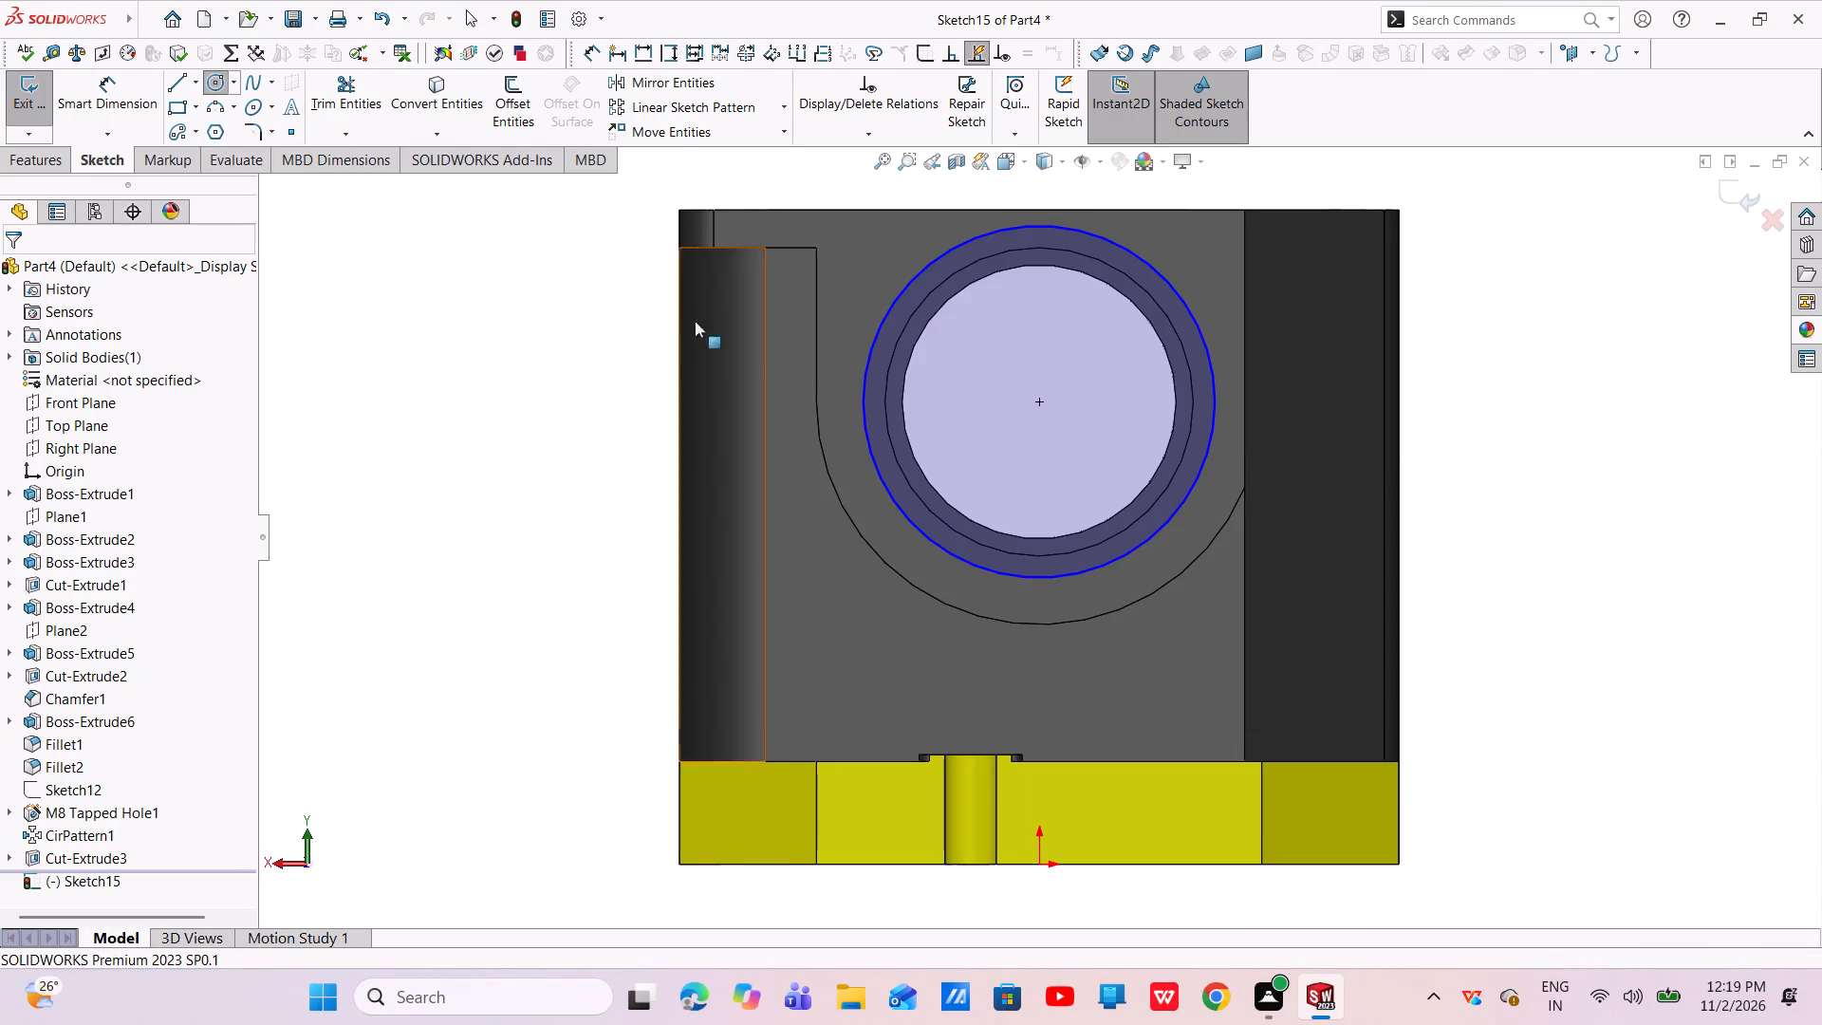
Dimension the new circle's diameter, placing the dimension outside the body beside the boss.
left_click(129, 89)
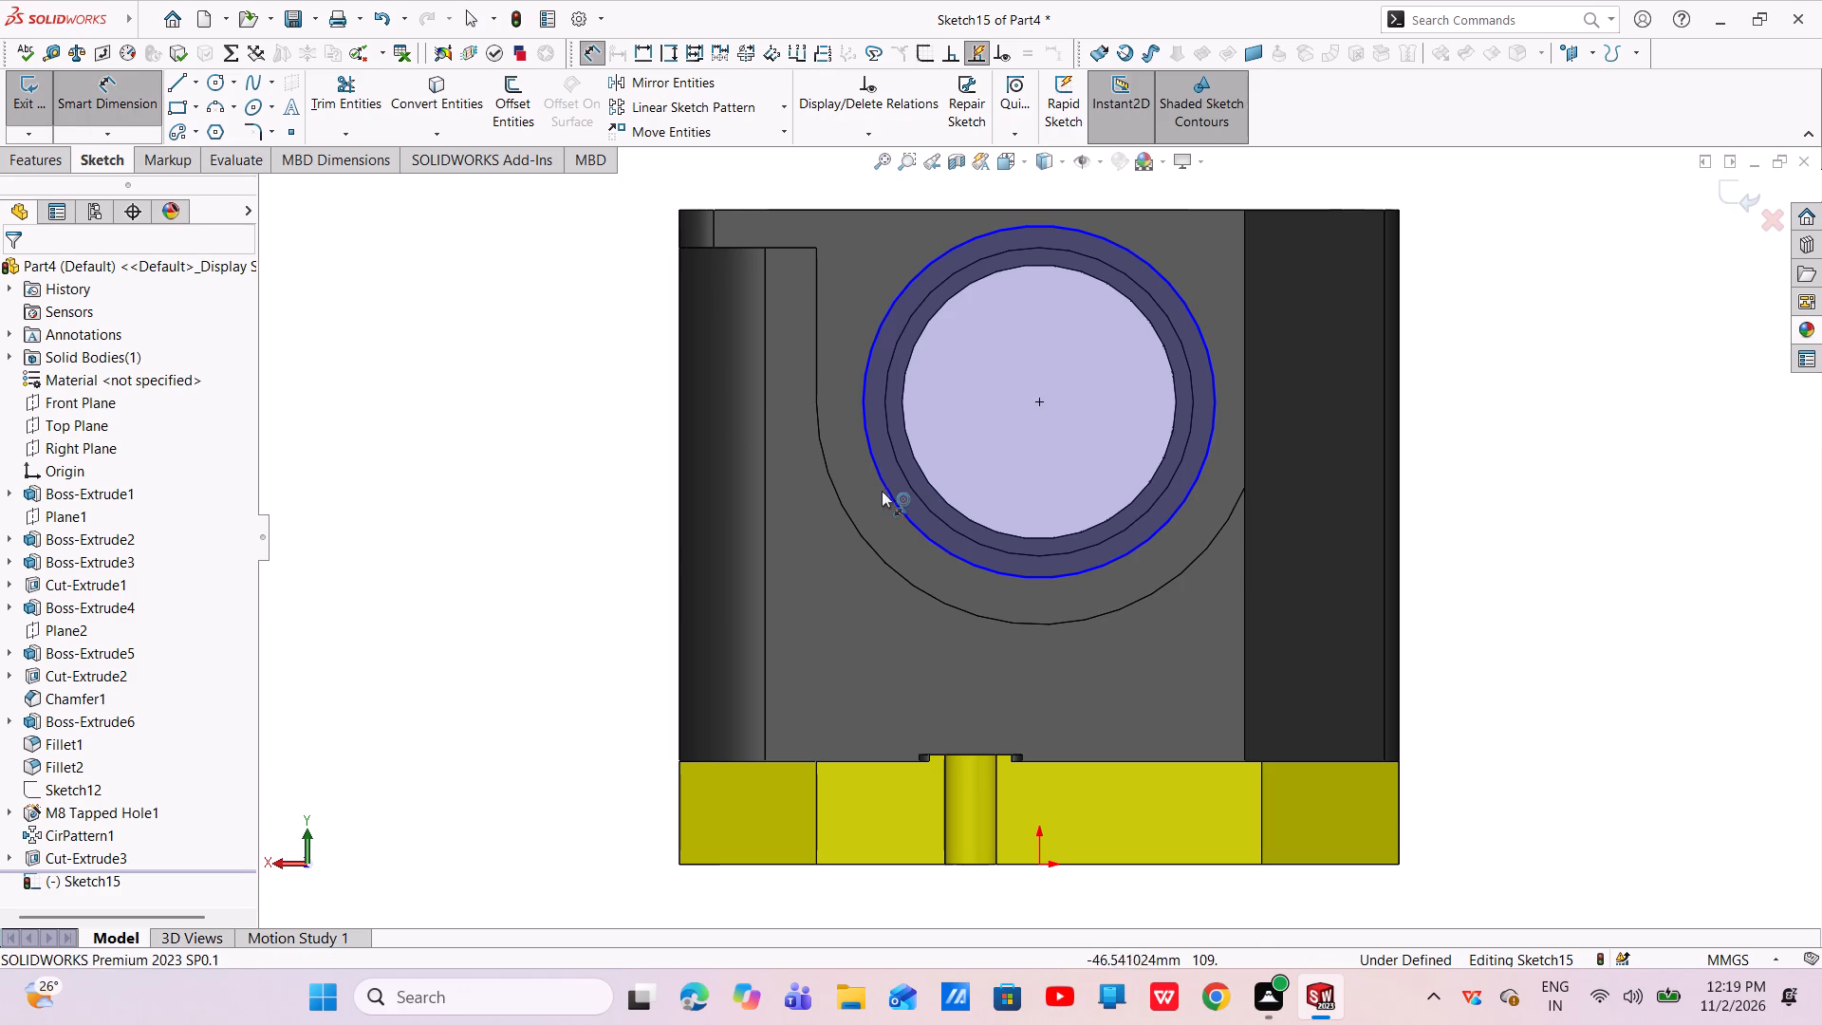
left_click(884, 491)
left_click(577, 469)
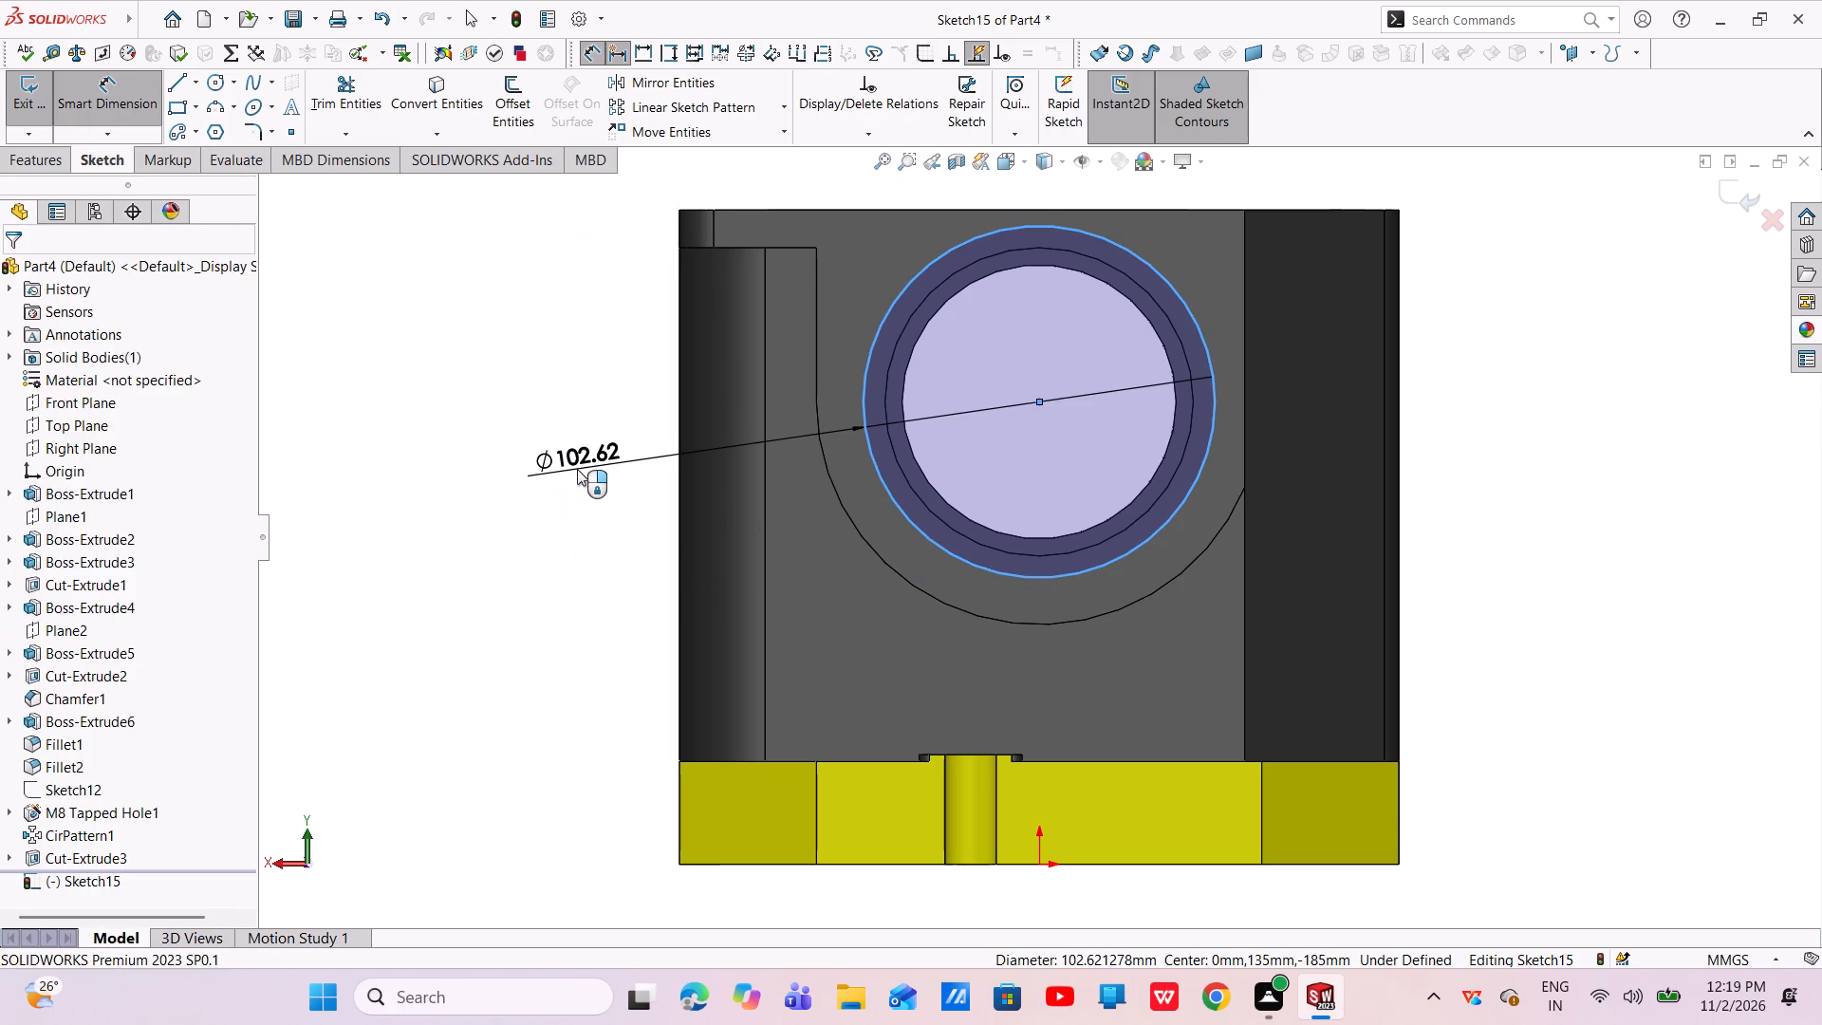
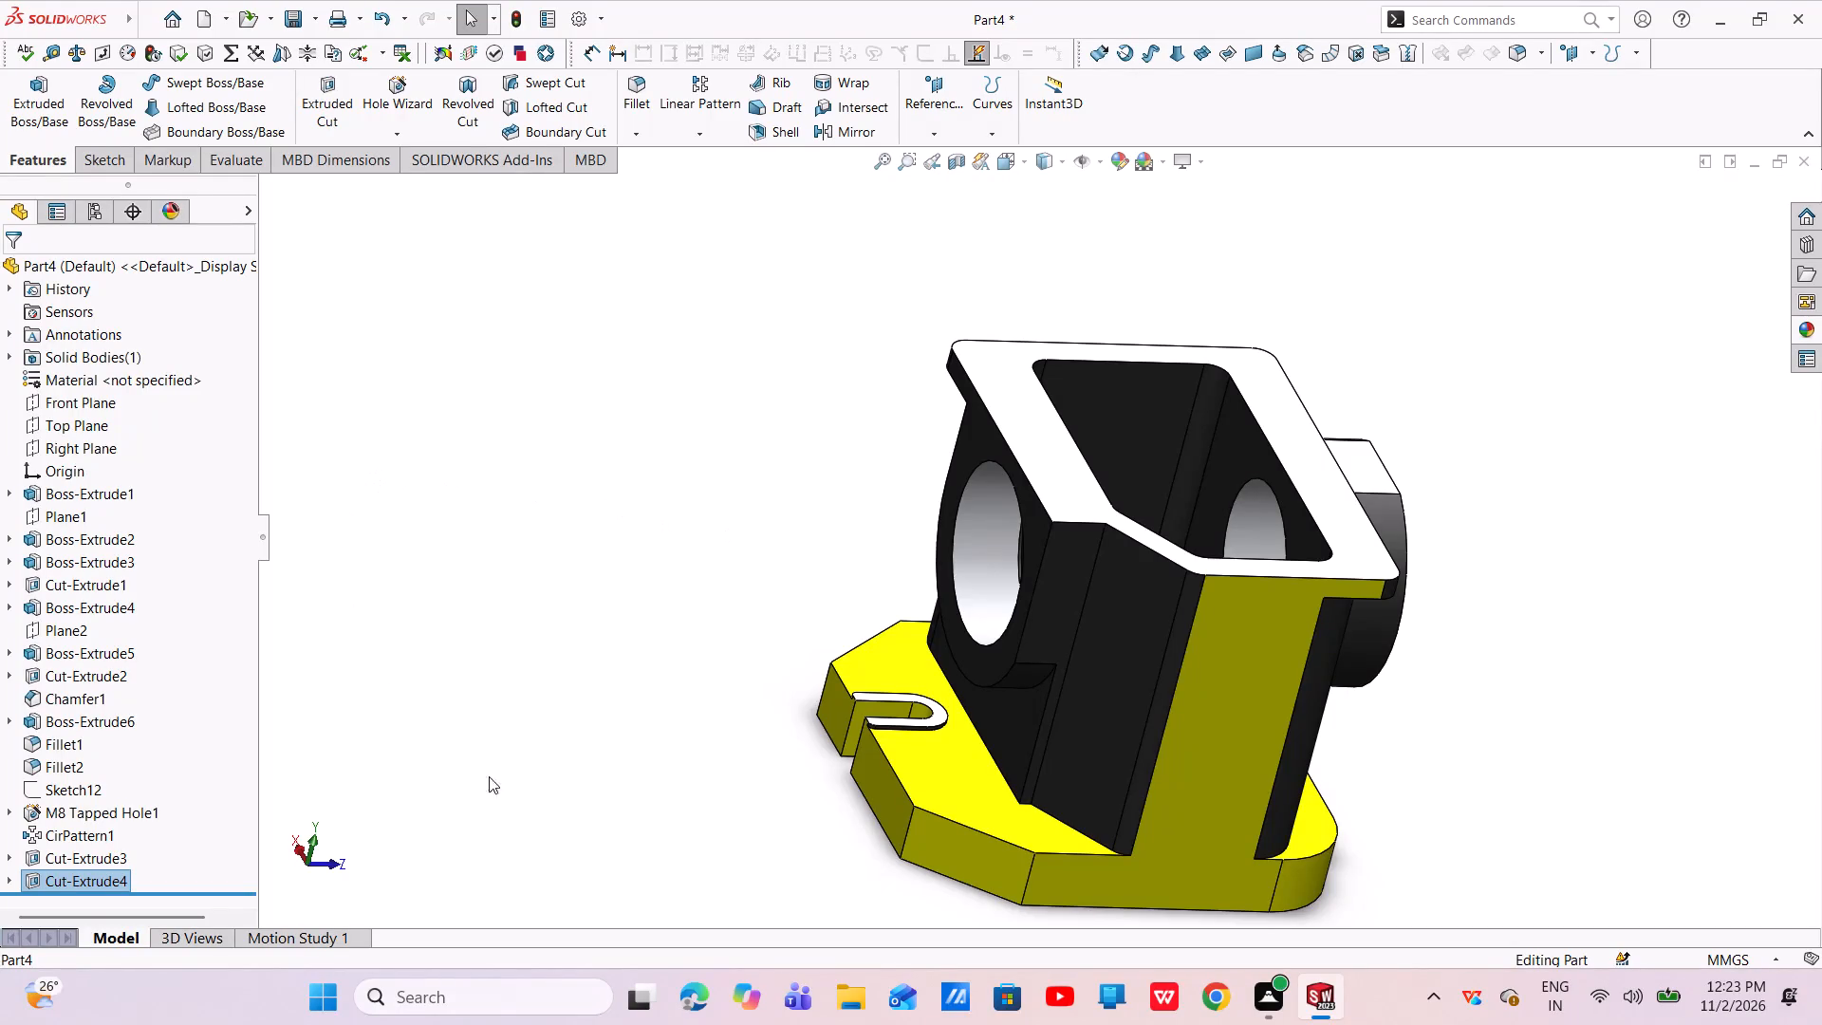
Examine the housing's bores, bosses and slotted base from several sides.
middle_click_drag(1115, 789, 1064, 748)
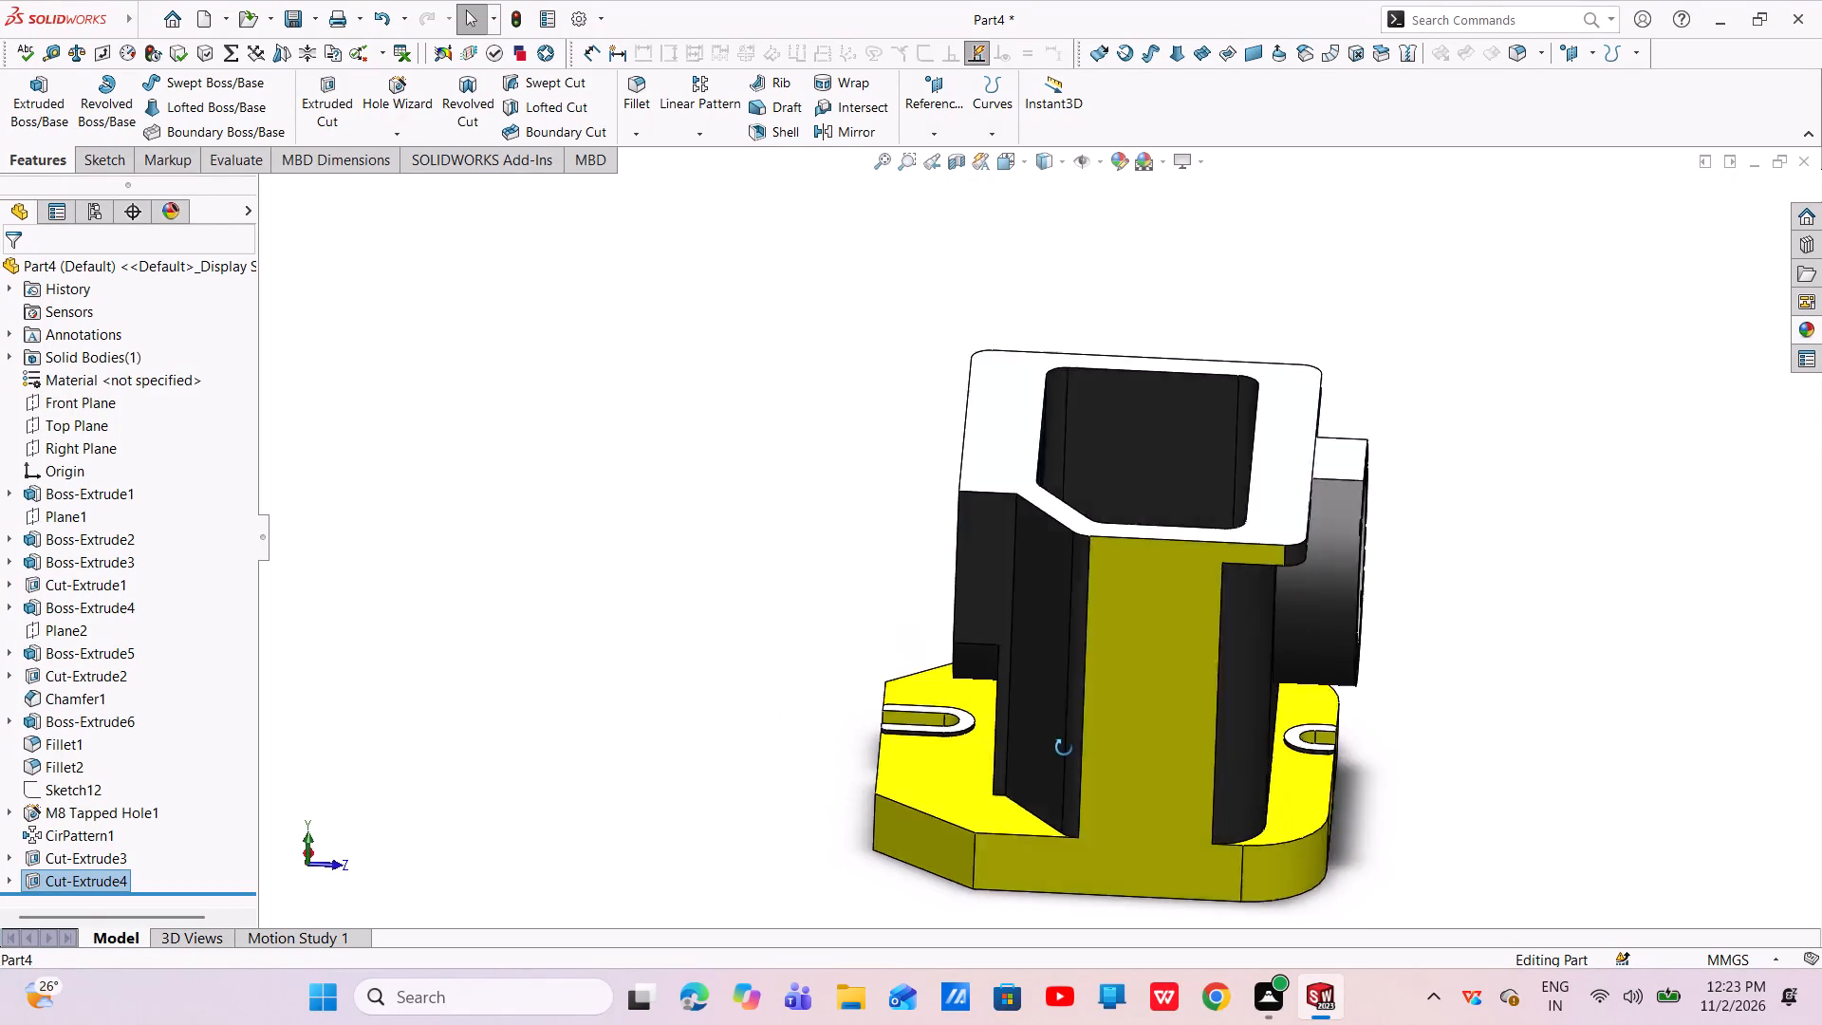
middle_click_drag(1064, 748, 1031, 718)
scroll(1028, 712, "up", 4)
middle_click_drag(1142, 682, 1037, 707)
scroll(1104, 566, "down", 5)
middle_click_drag(1167, 643, 1104, 664)
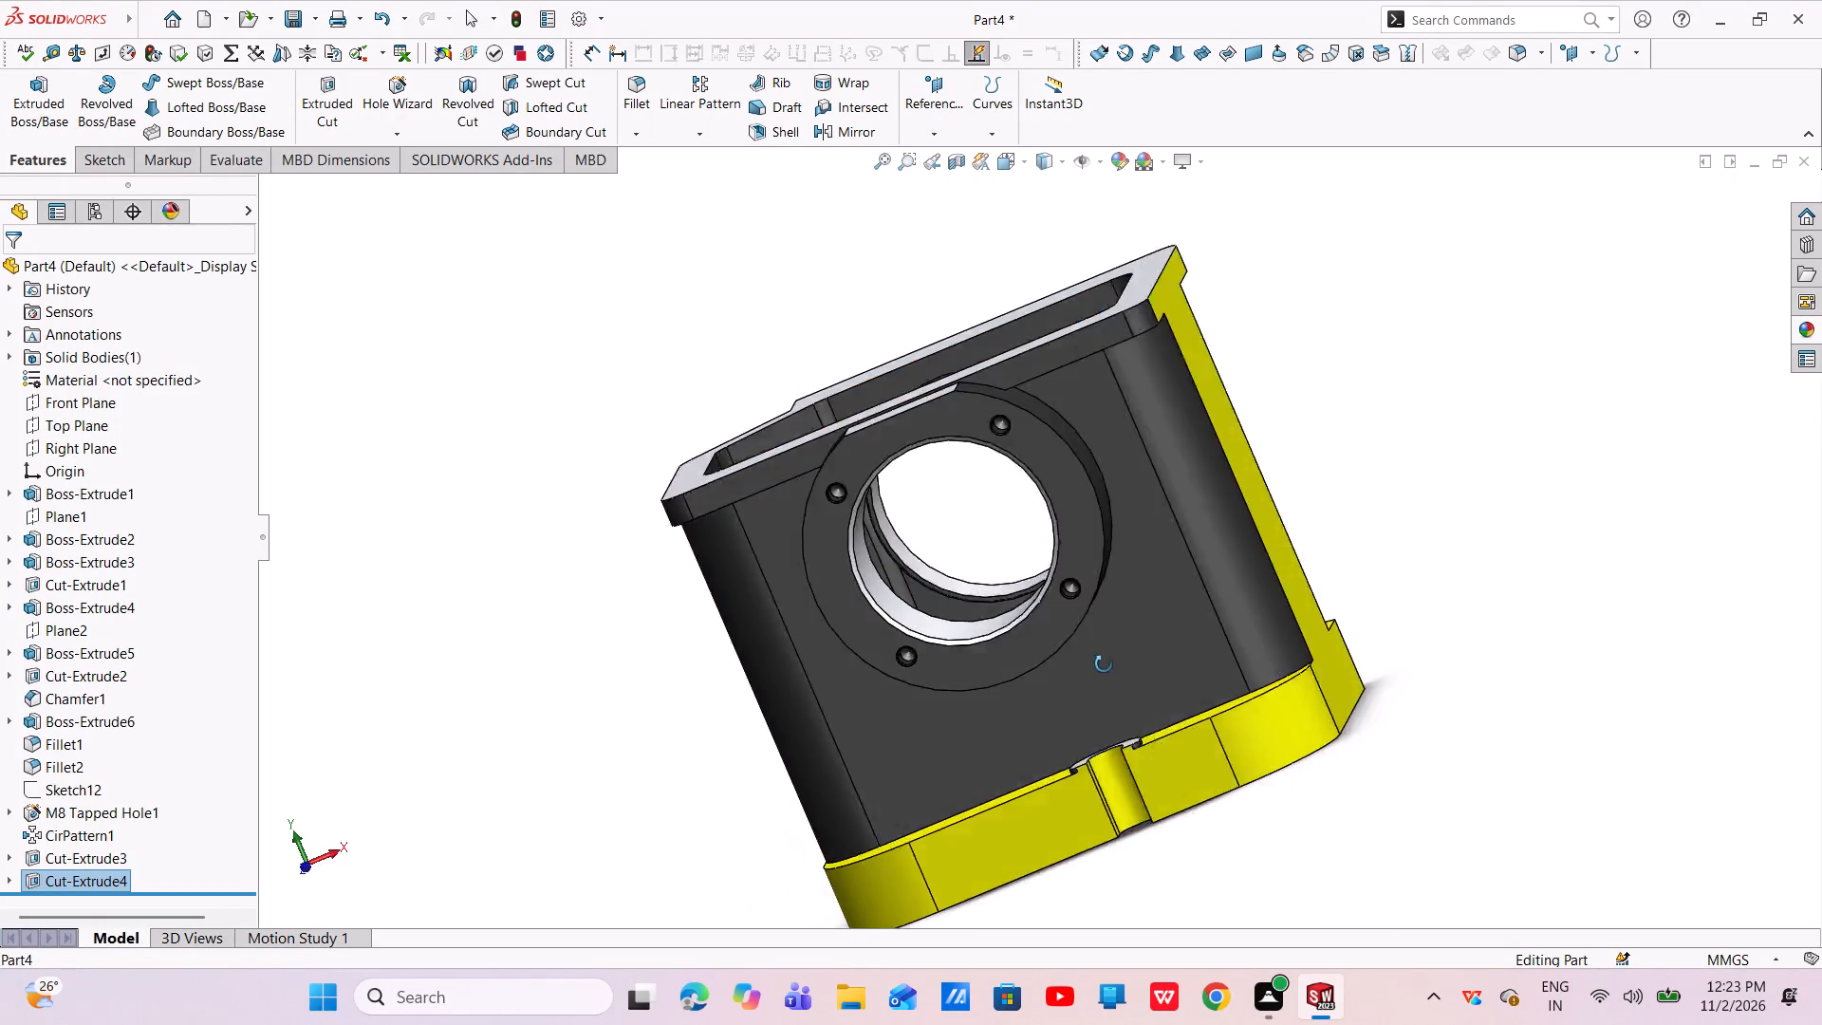
middle_click_drag(1104, 664, 1077, 672)
scroll(1100, 643, "up", 3)
middle_click_drag(969, 636, 1420, 696)
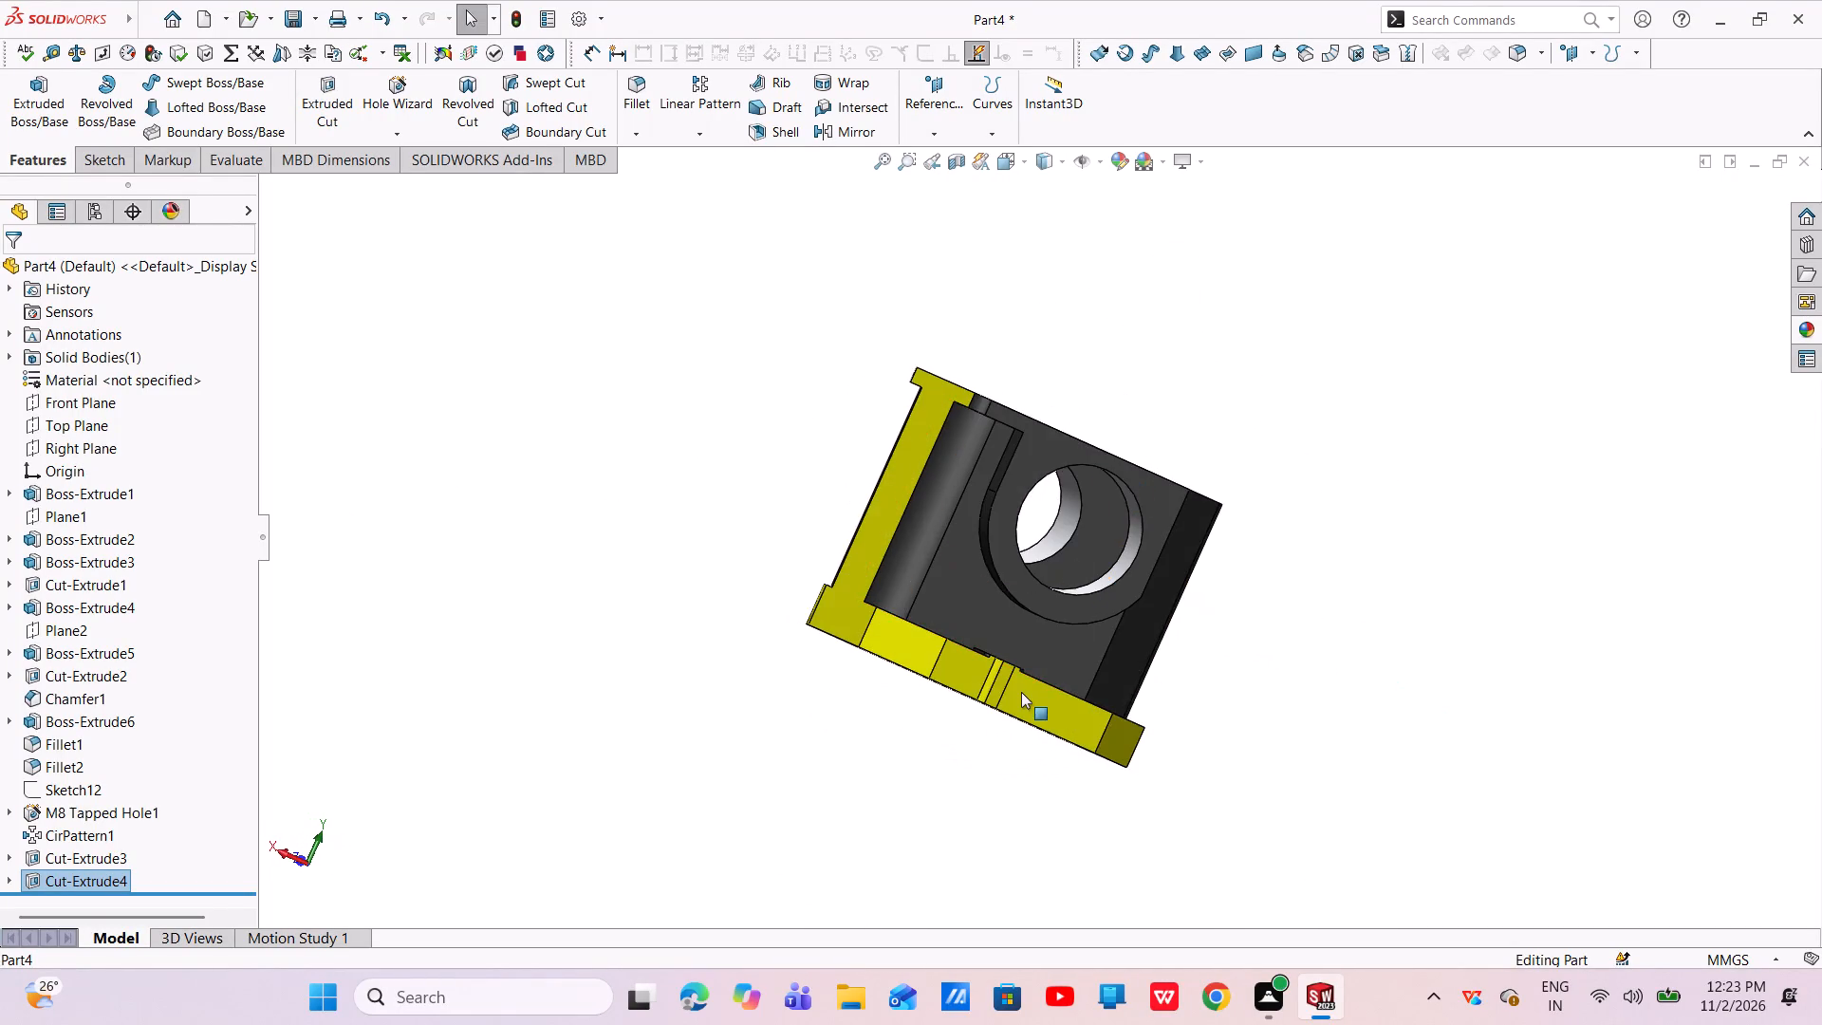
middle_click_drag(1016, 694, 982, 774)
scroll(1007, 684, "down", 3)
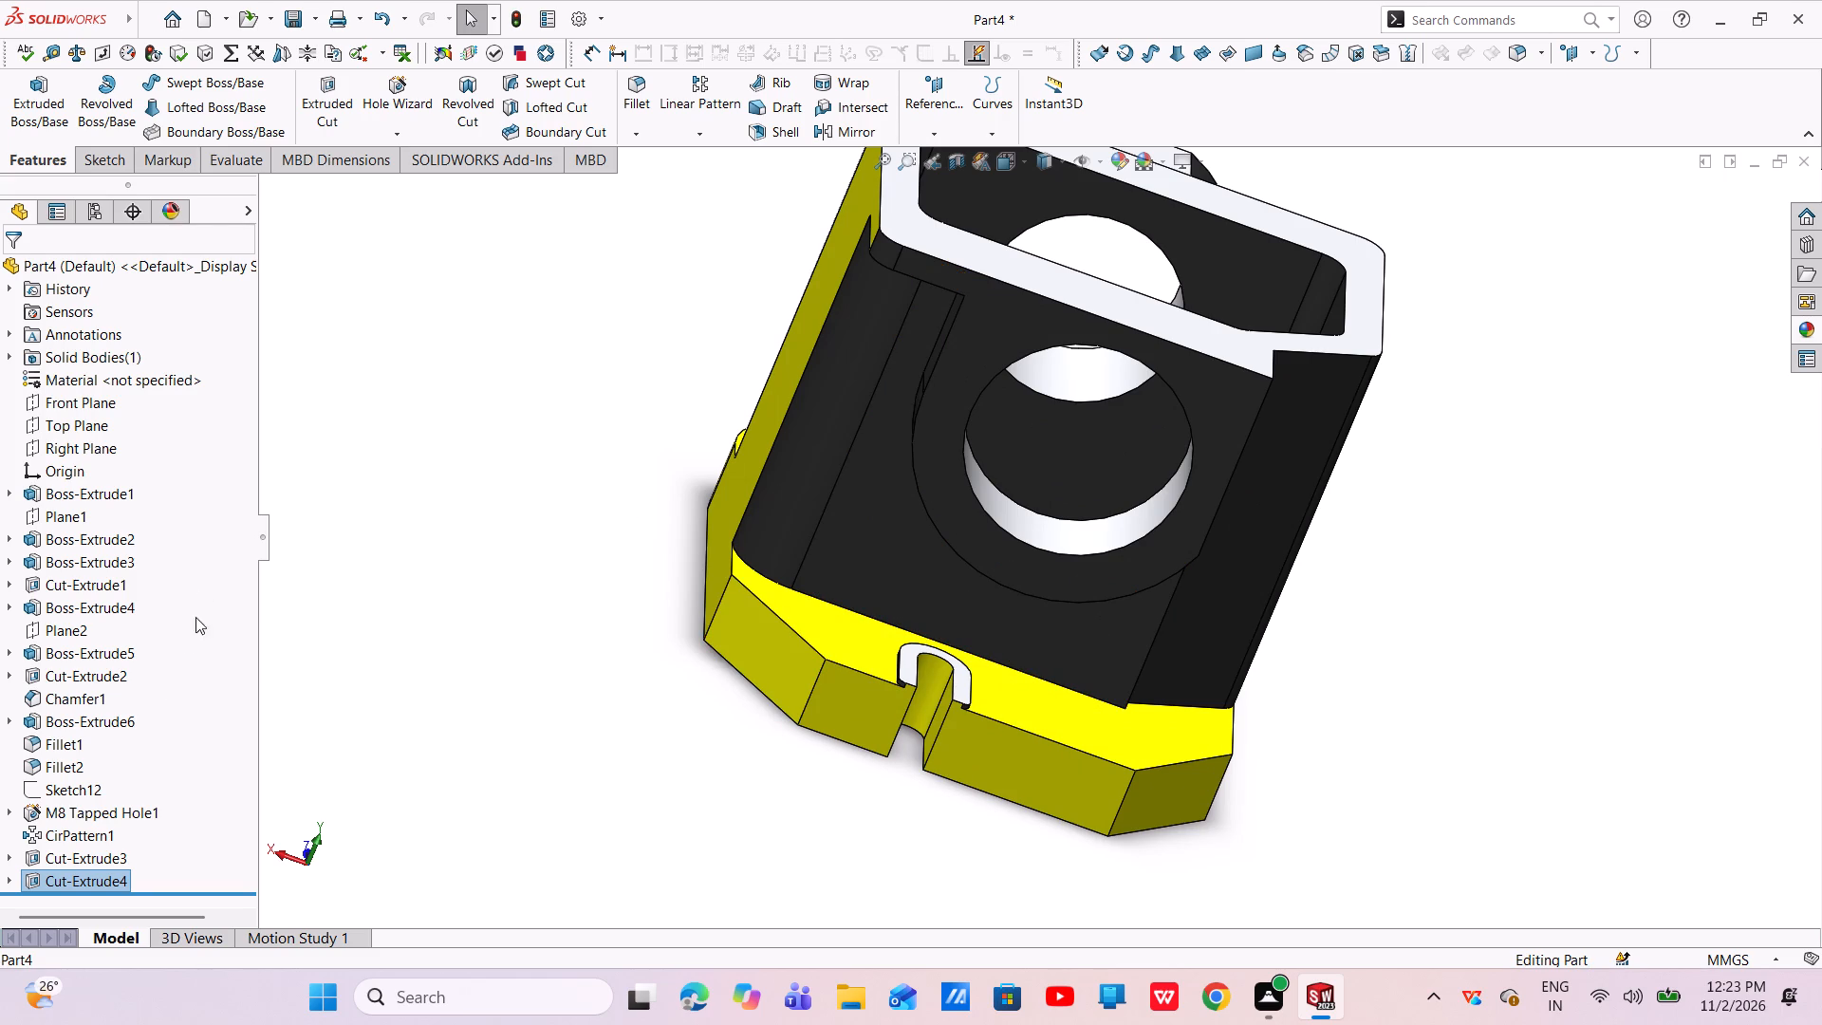
scroll(149, 680, "down", 2)
scroll(149, 677, "up", 2)
scroll(149, 672, "down", 3)
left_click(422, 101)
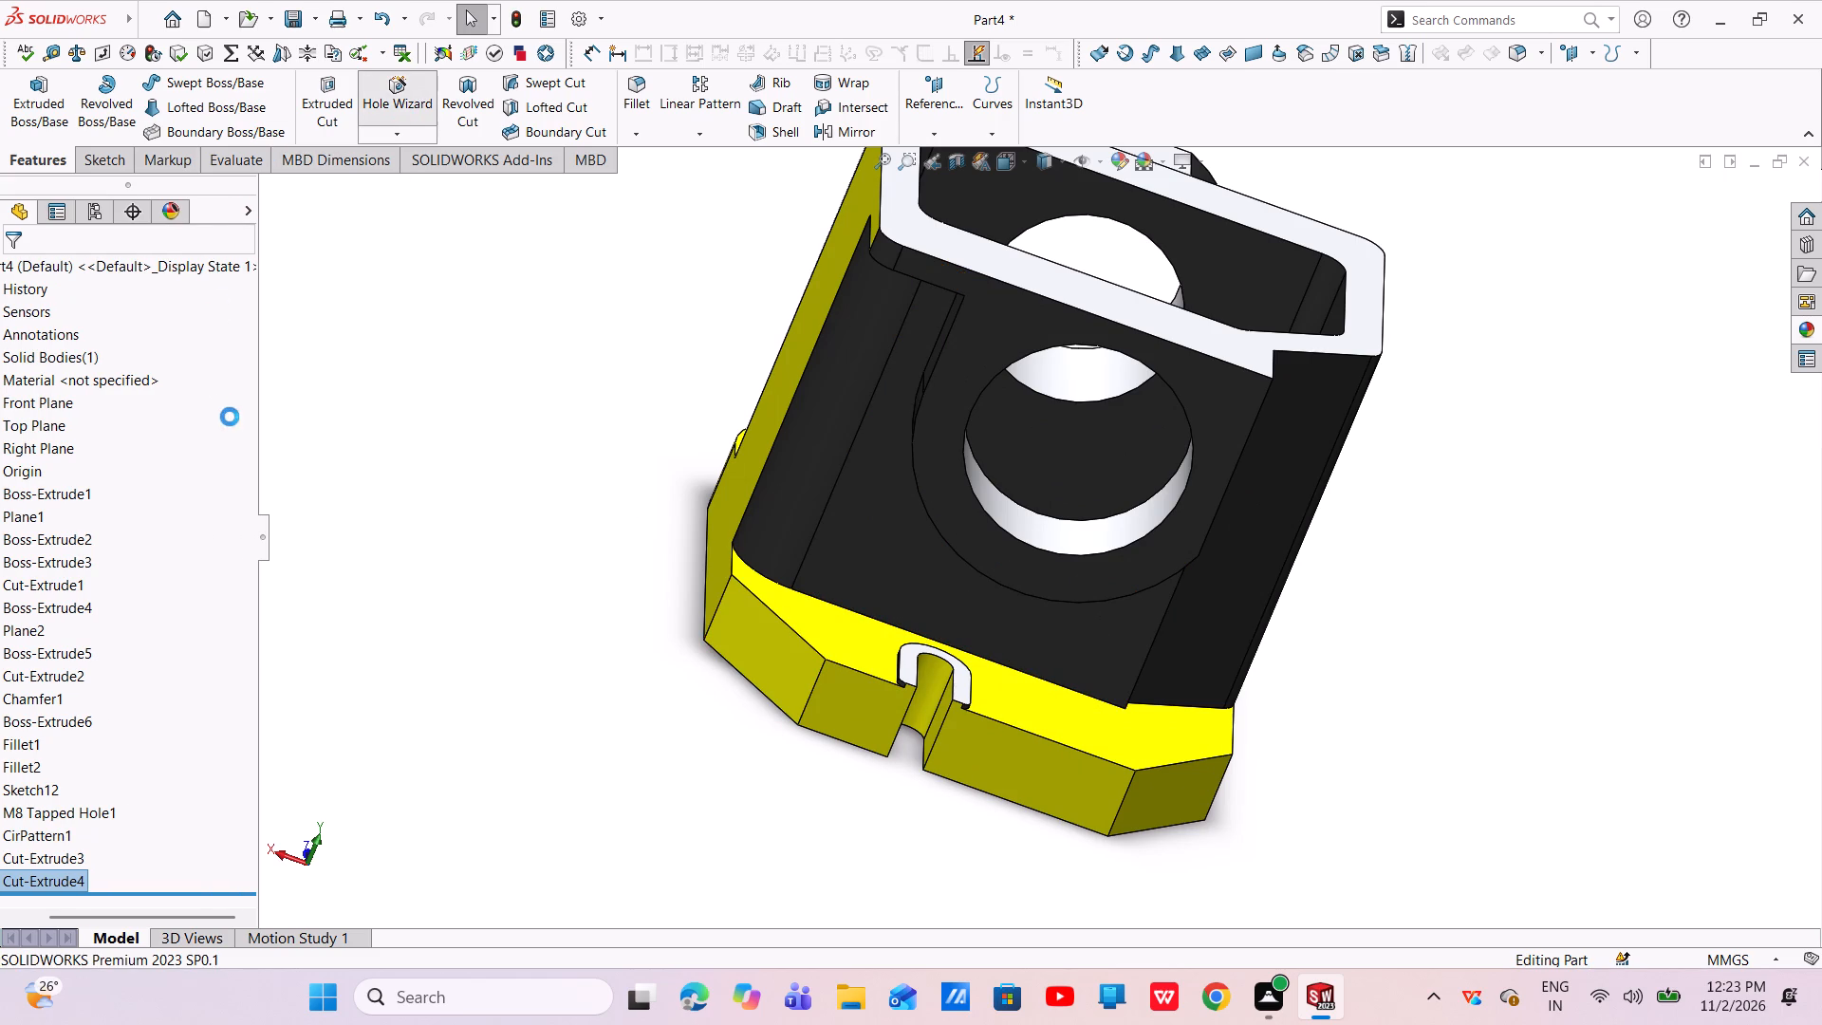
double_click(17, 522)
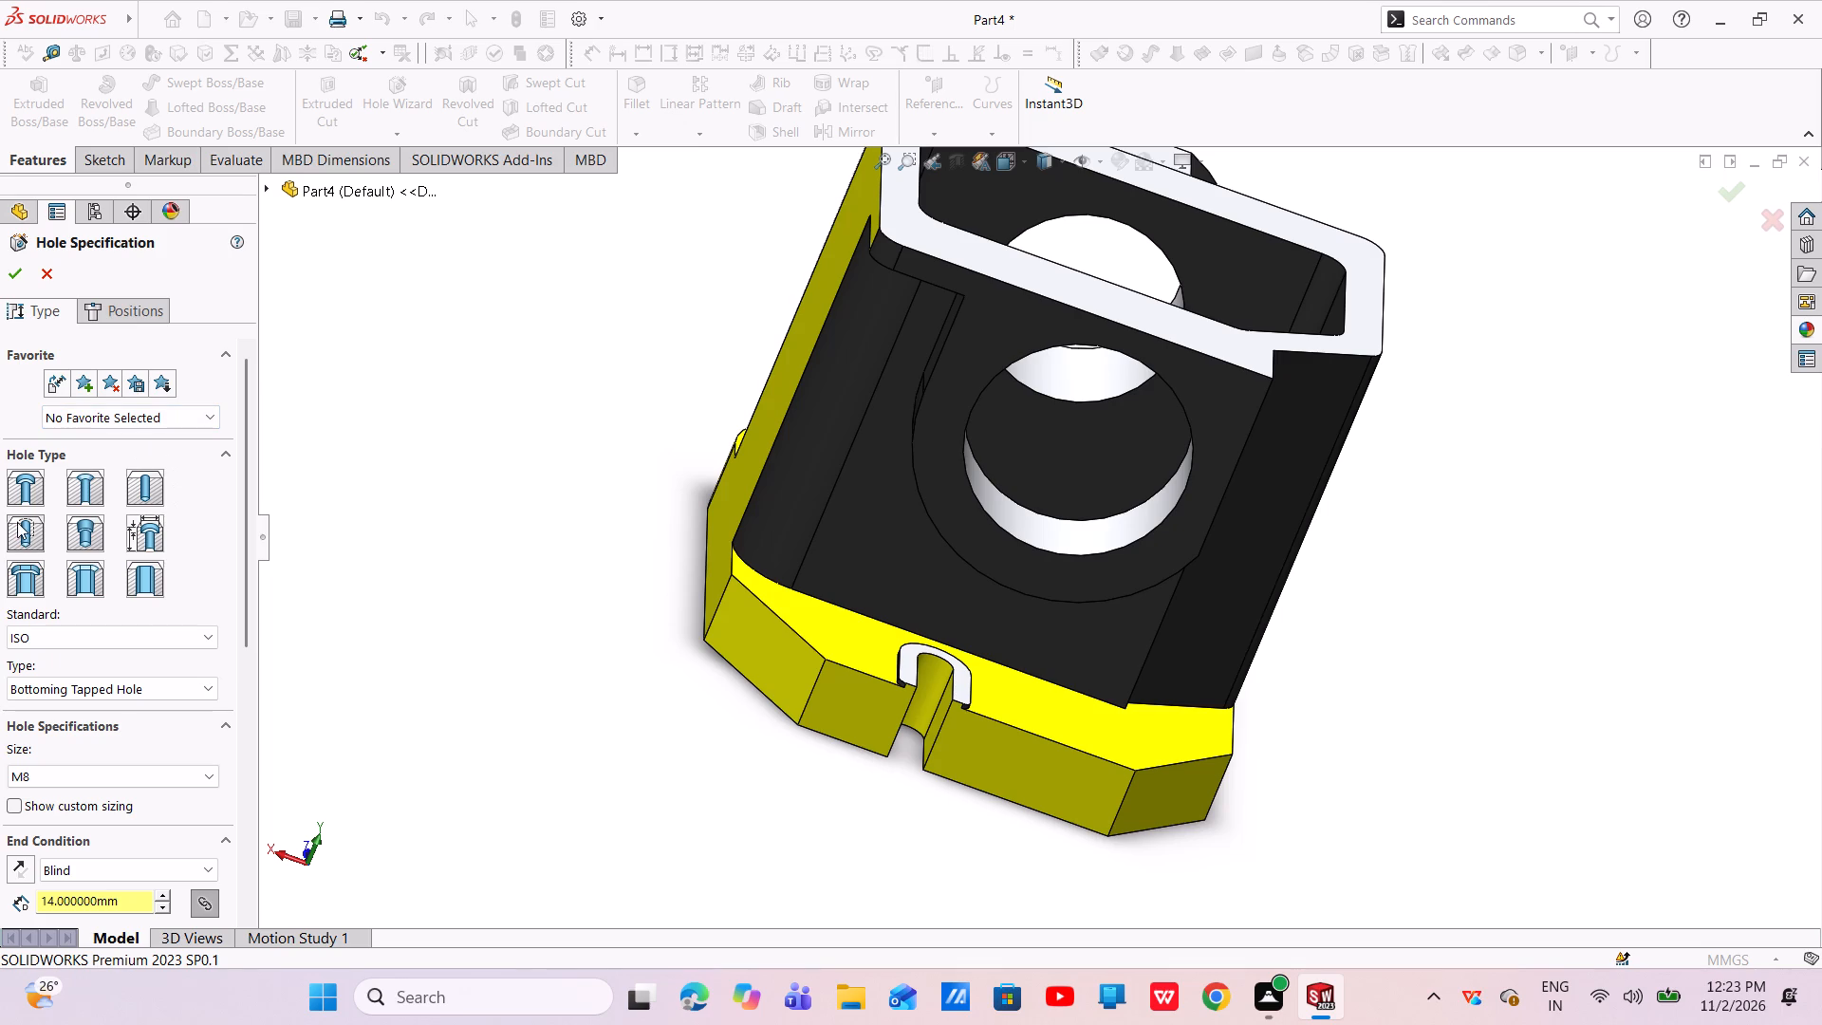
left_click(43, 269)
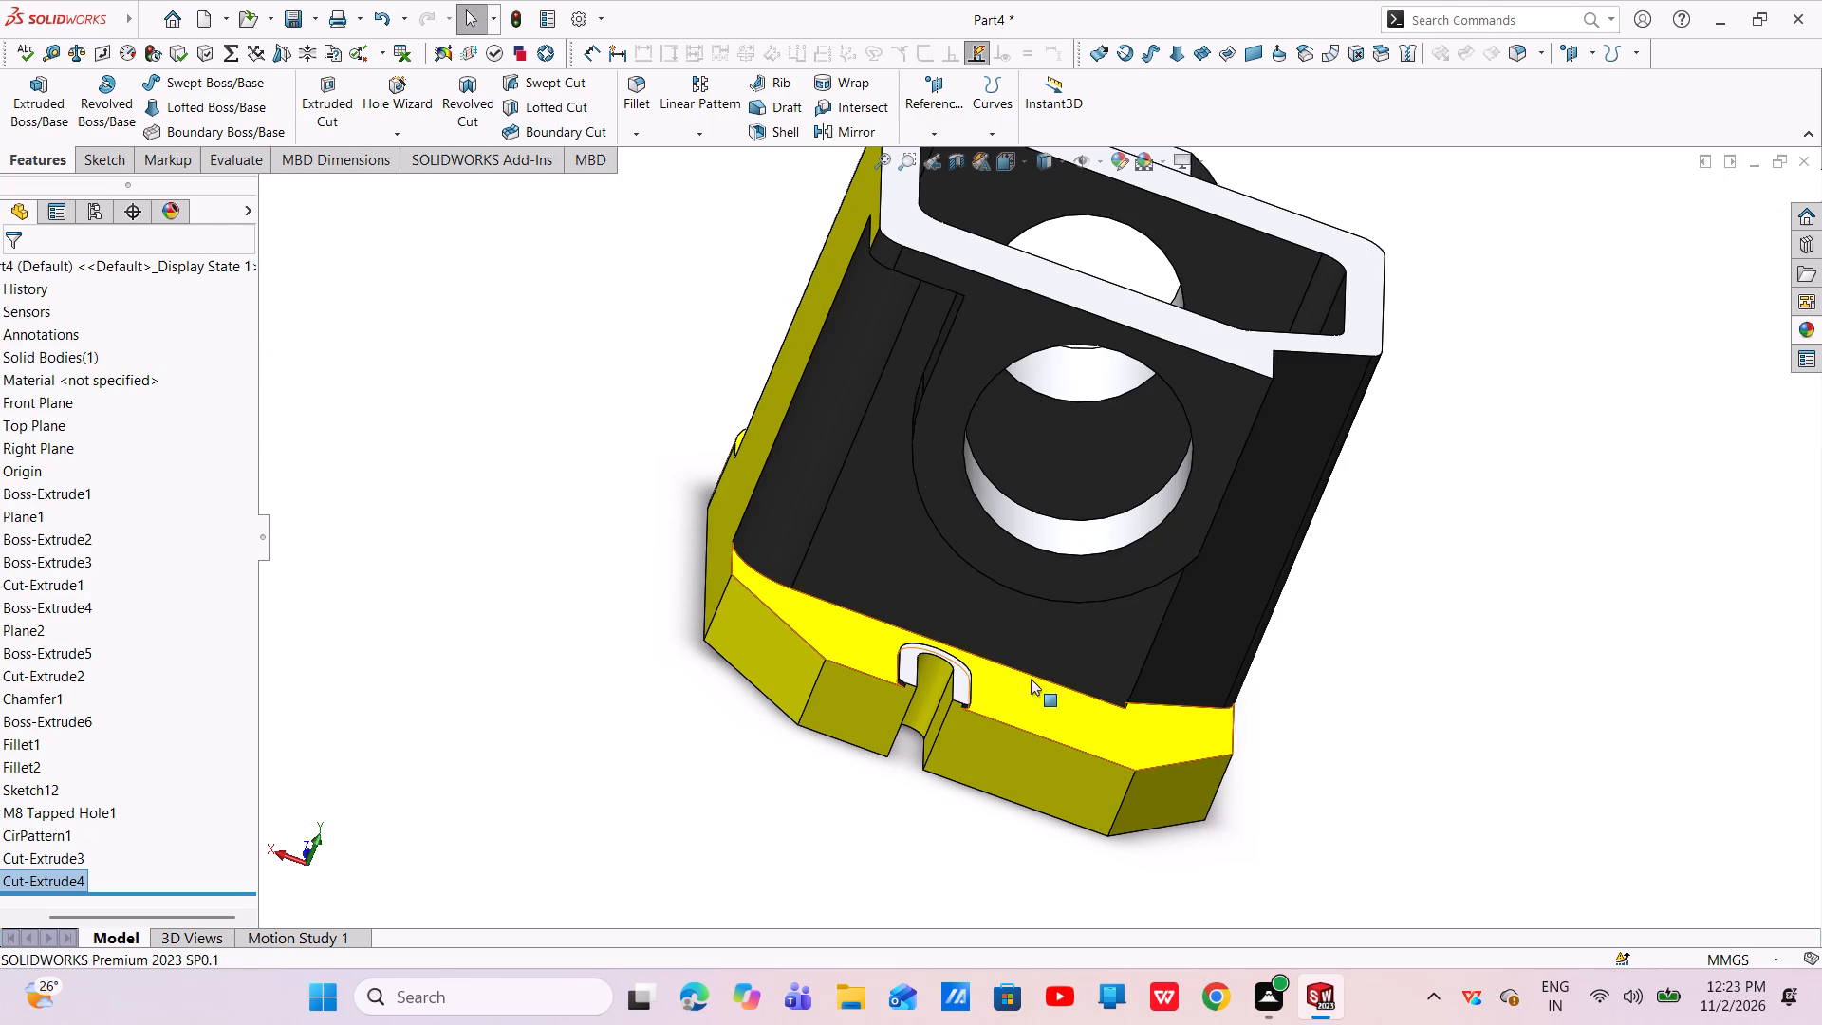
Start a sketch on the boss face opposite the tapped-hole flange and draw a circle about 98.5 mm in diameter, centred on the bore.
left_click(945, 481)
left_click(1025, 431)
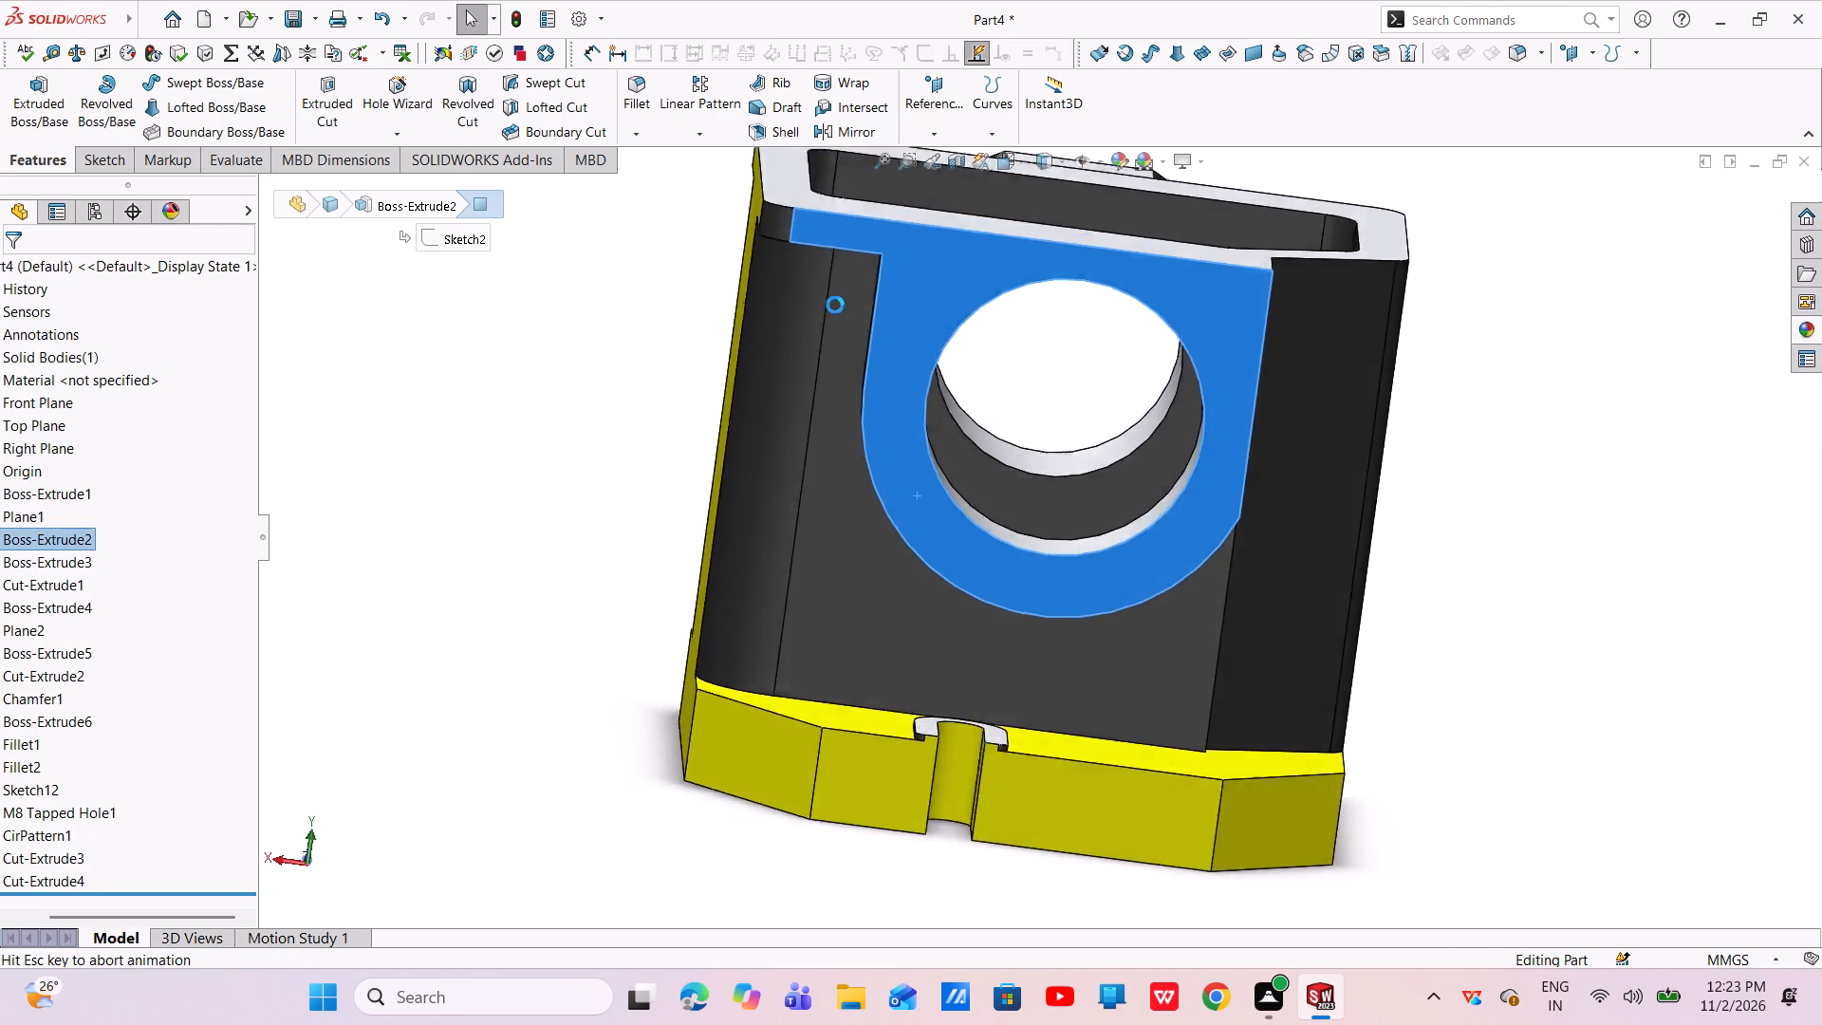
left_click(215, 77)
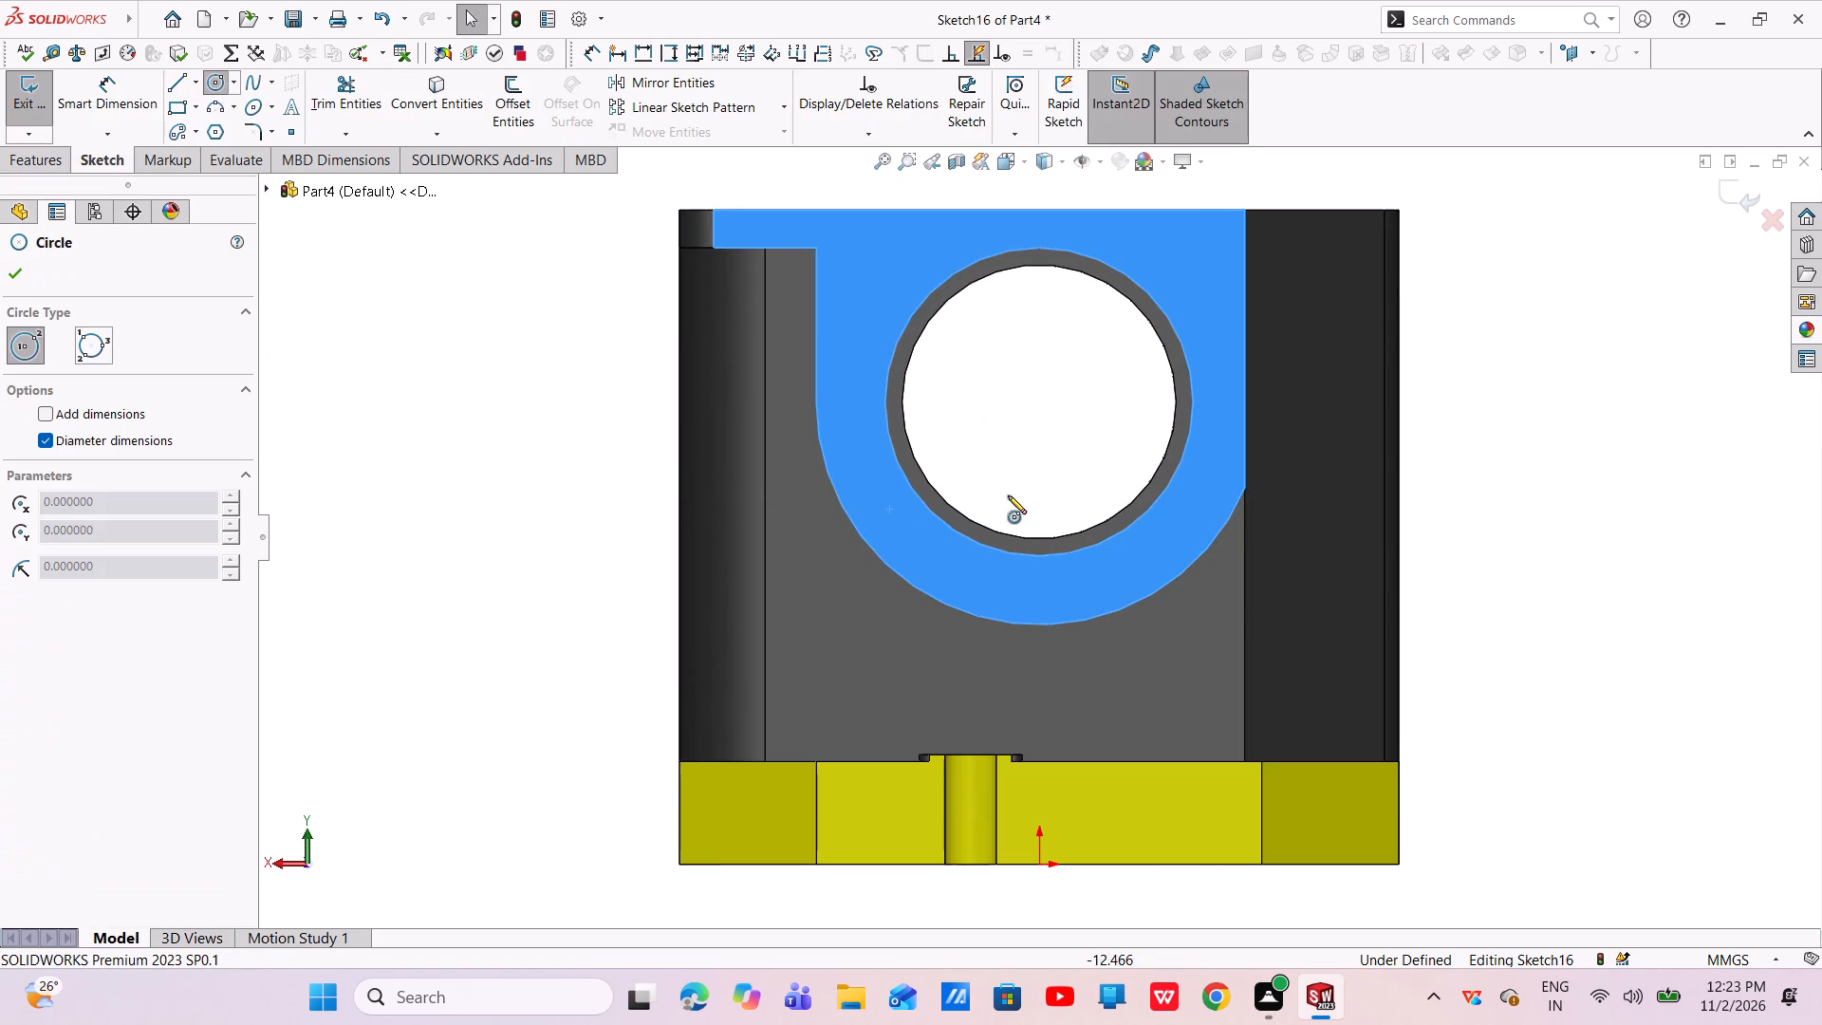
left_click(1039, 401)
left_click(1148, 531)
right_click(1148, 531)
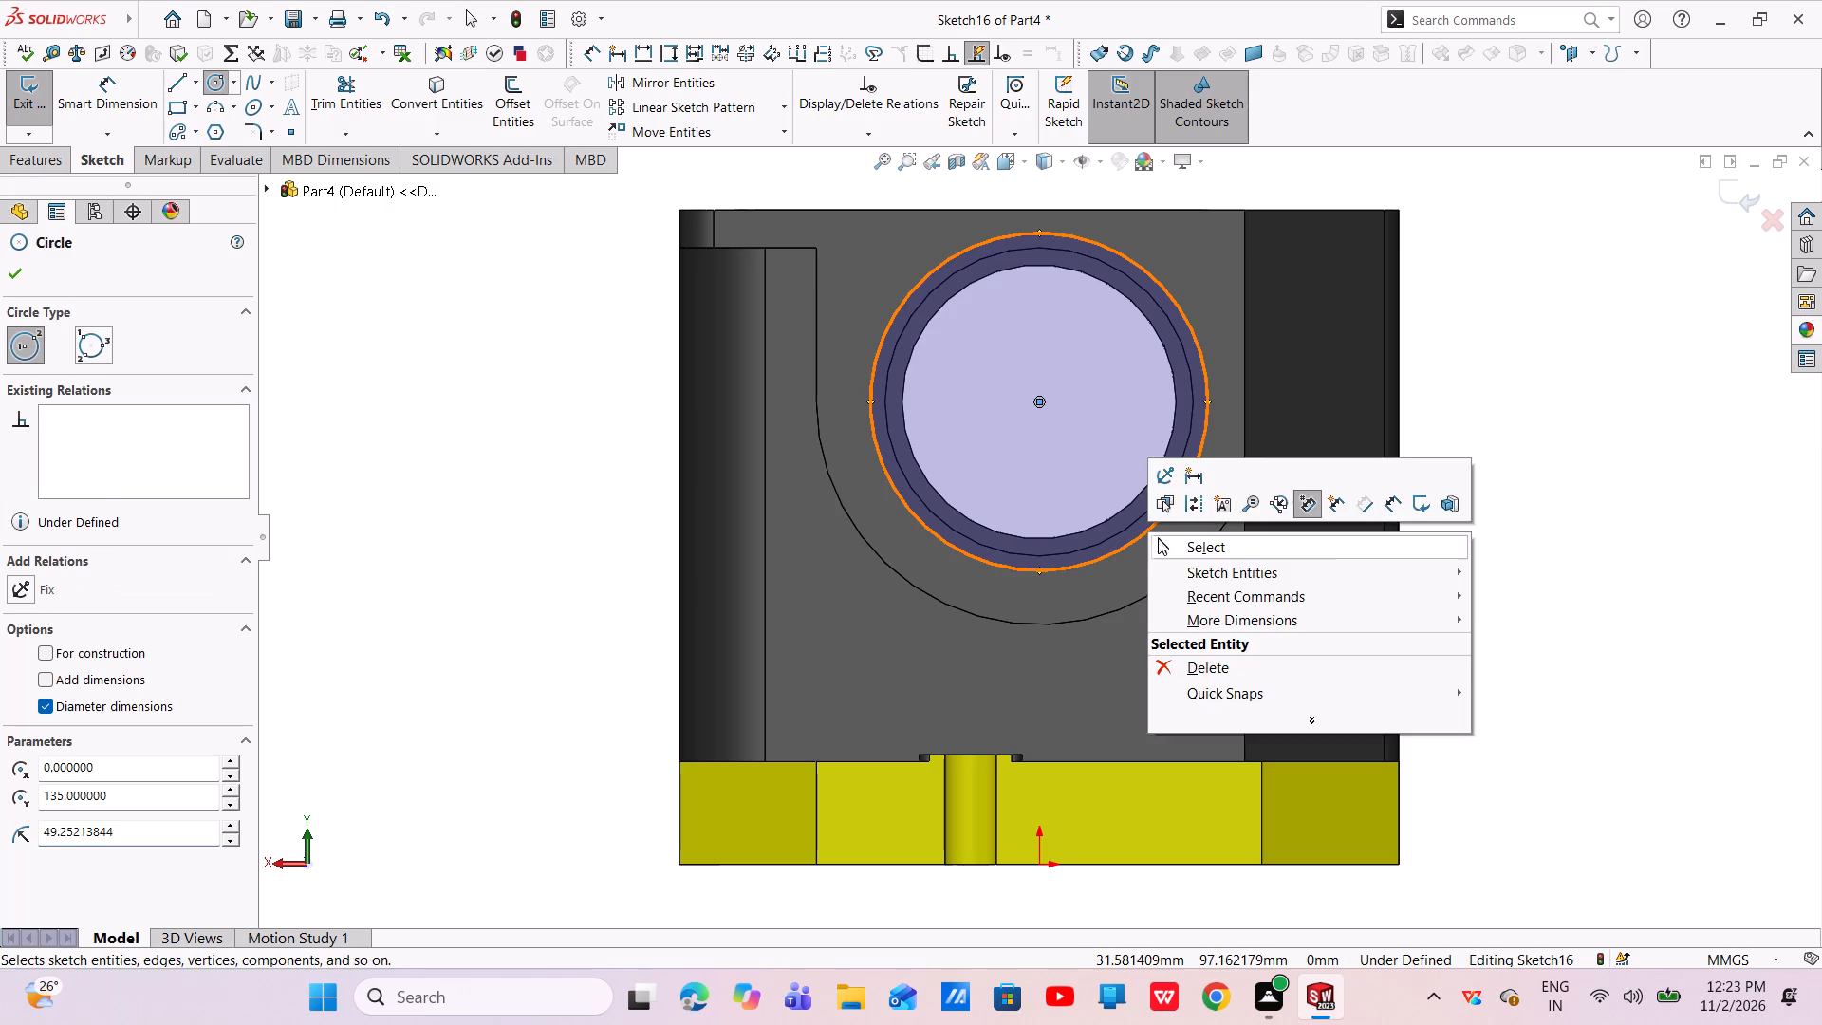
left_click(1160, 540)
Dimension the new circle's diameter, placing the dimension outside the body beside the boss.
left_click(143, 77)
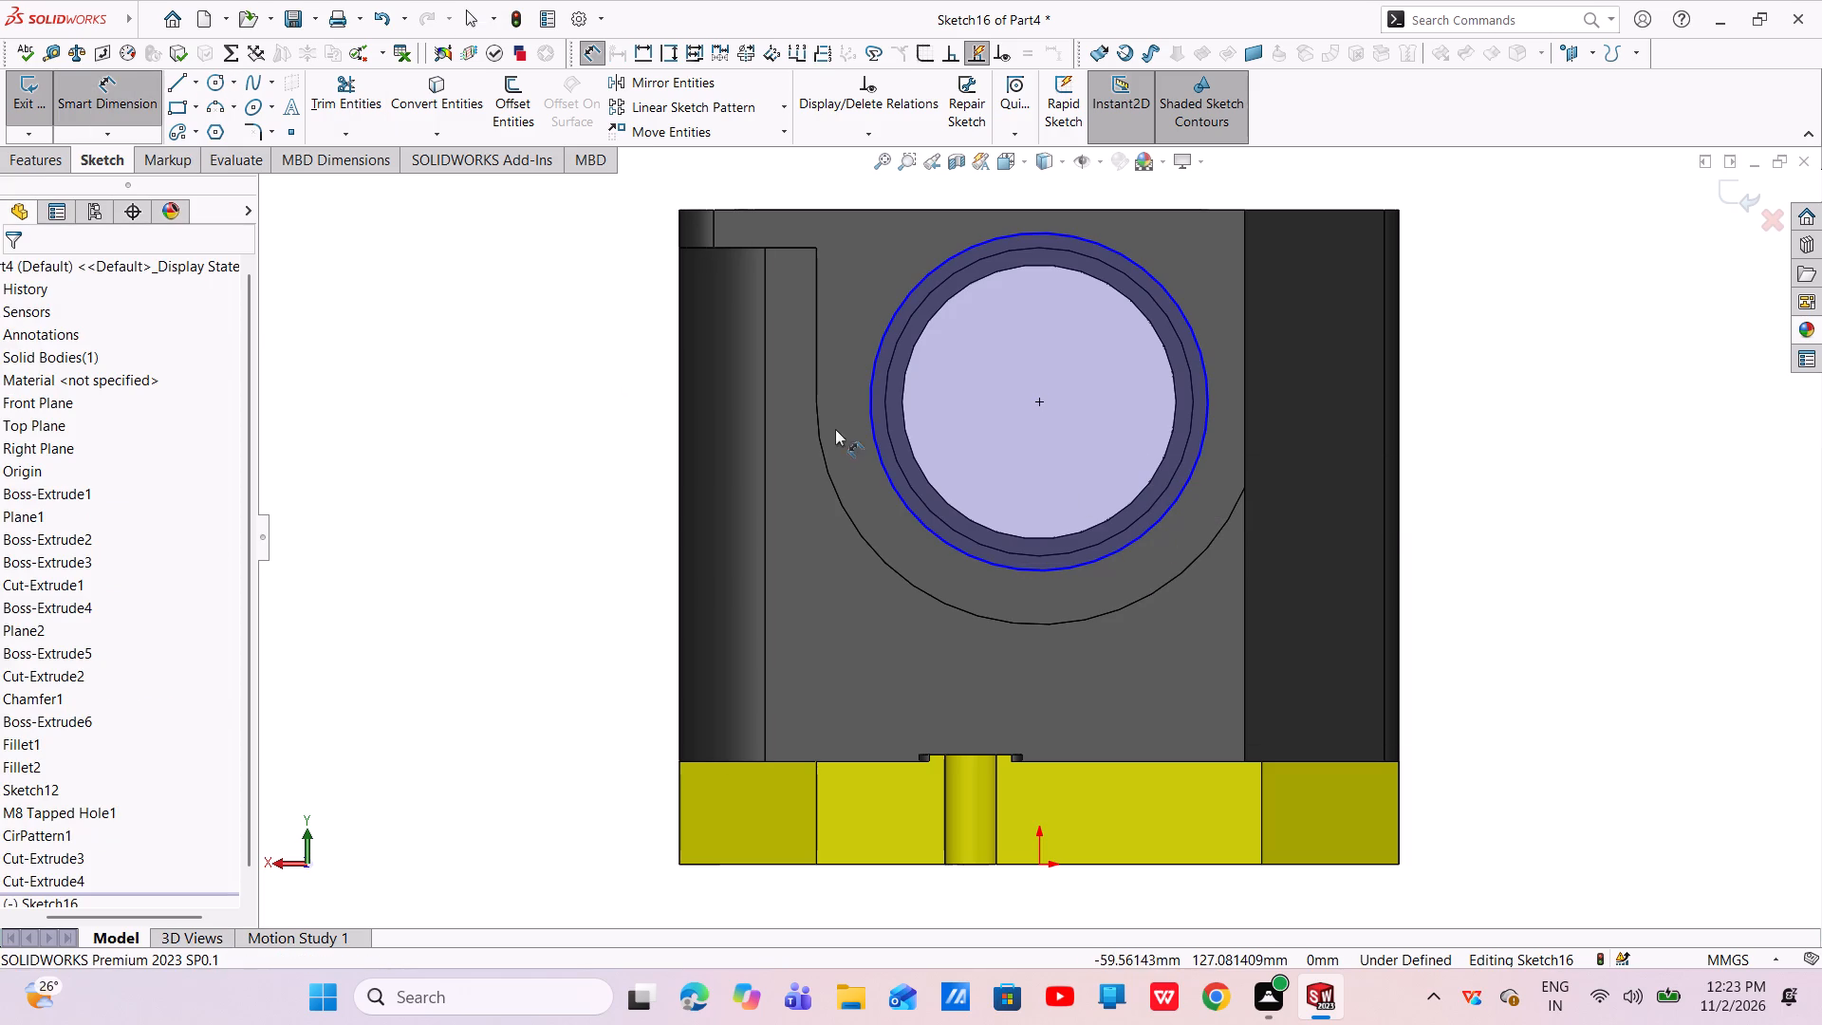
left_click(870, 436)
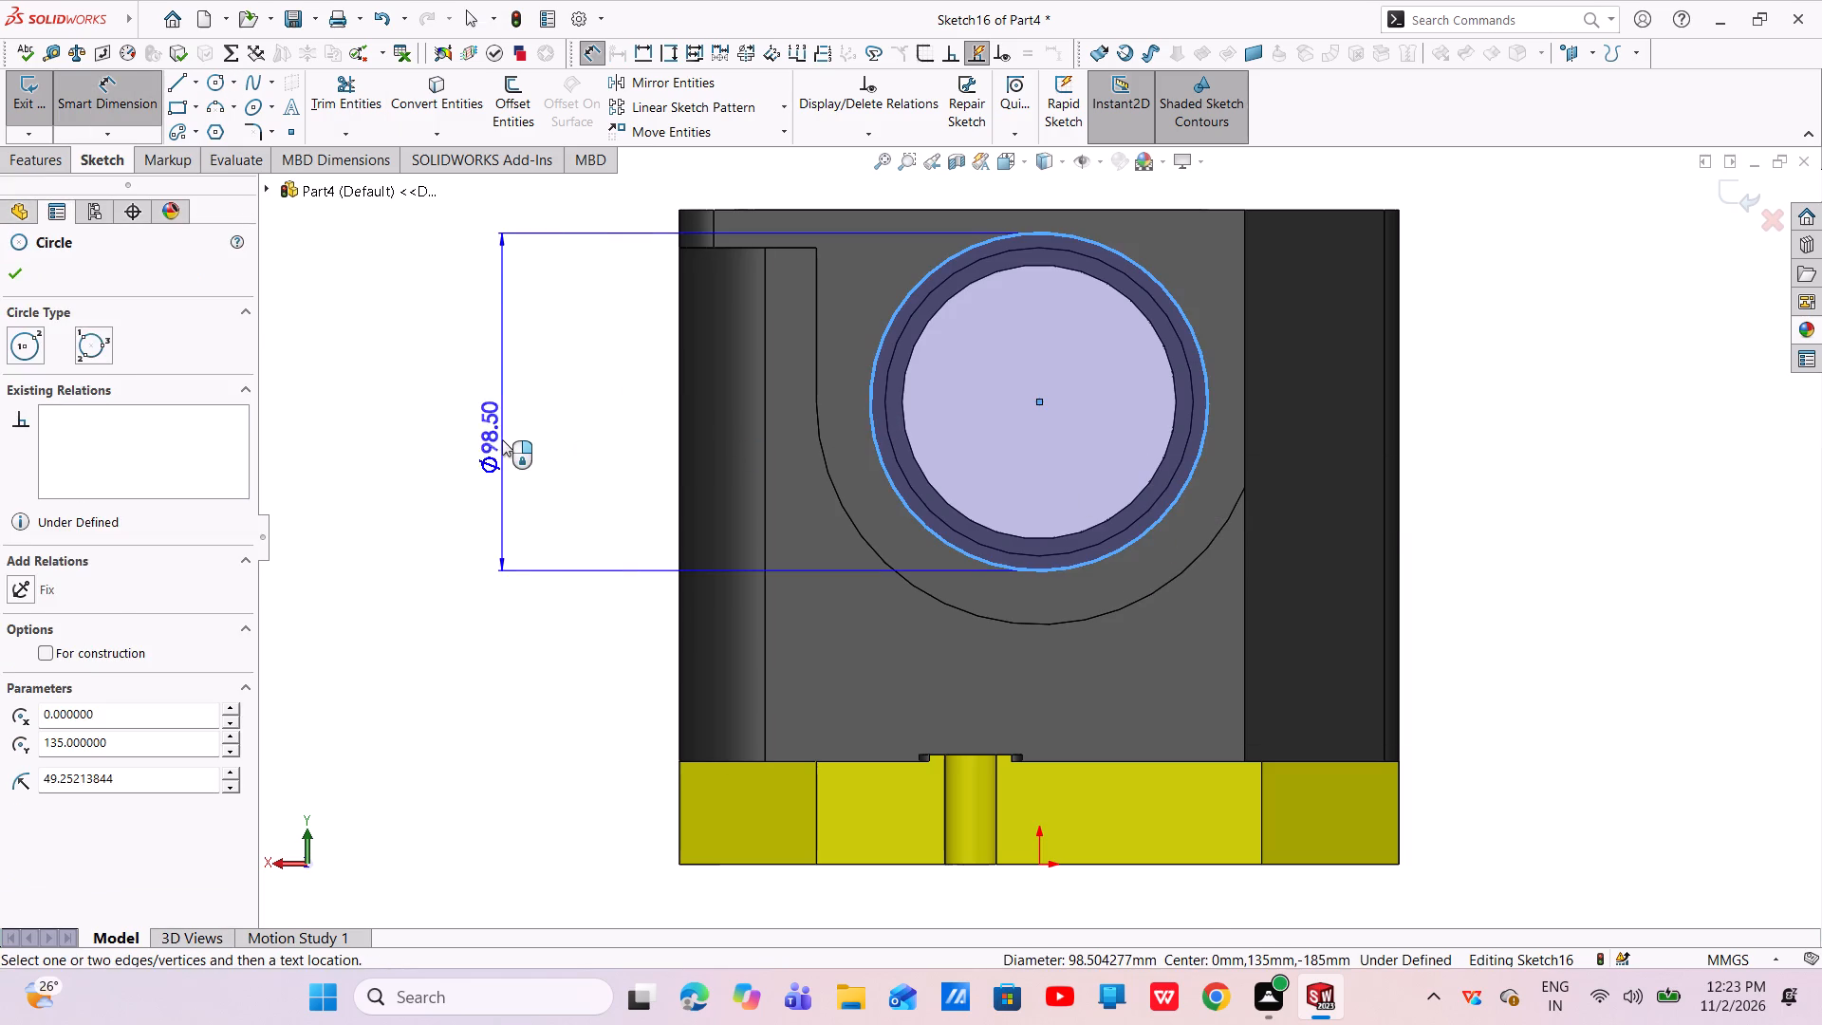
left_click(502, 439)
key("BackSpace")
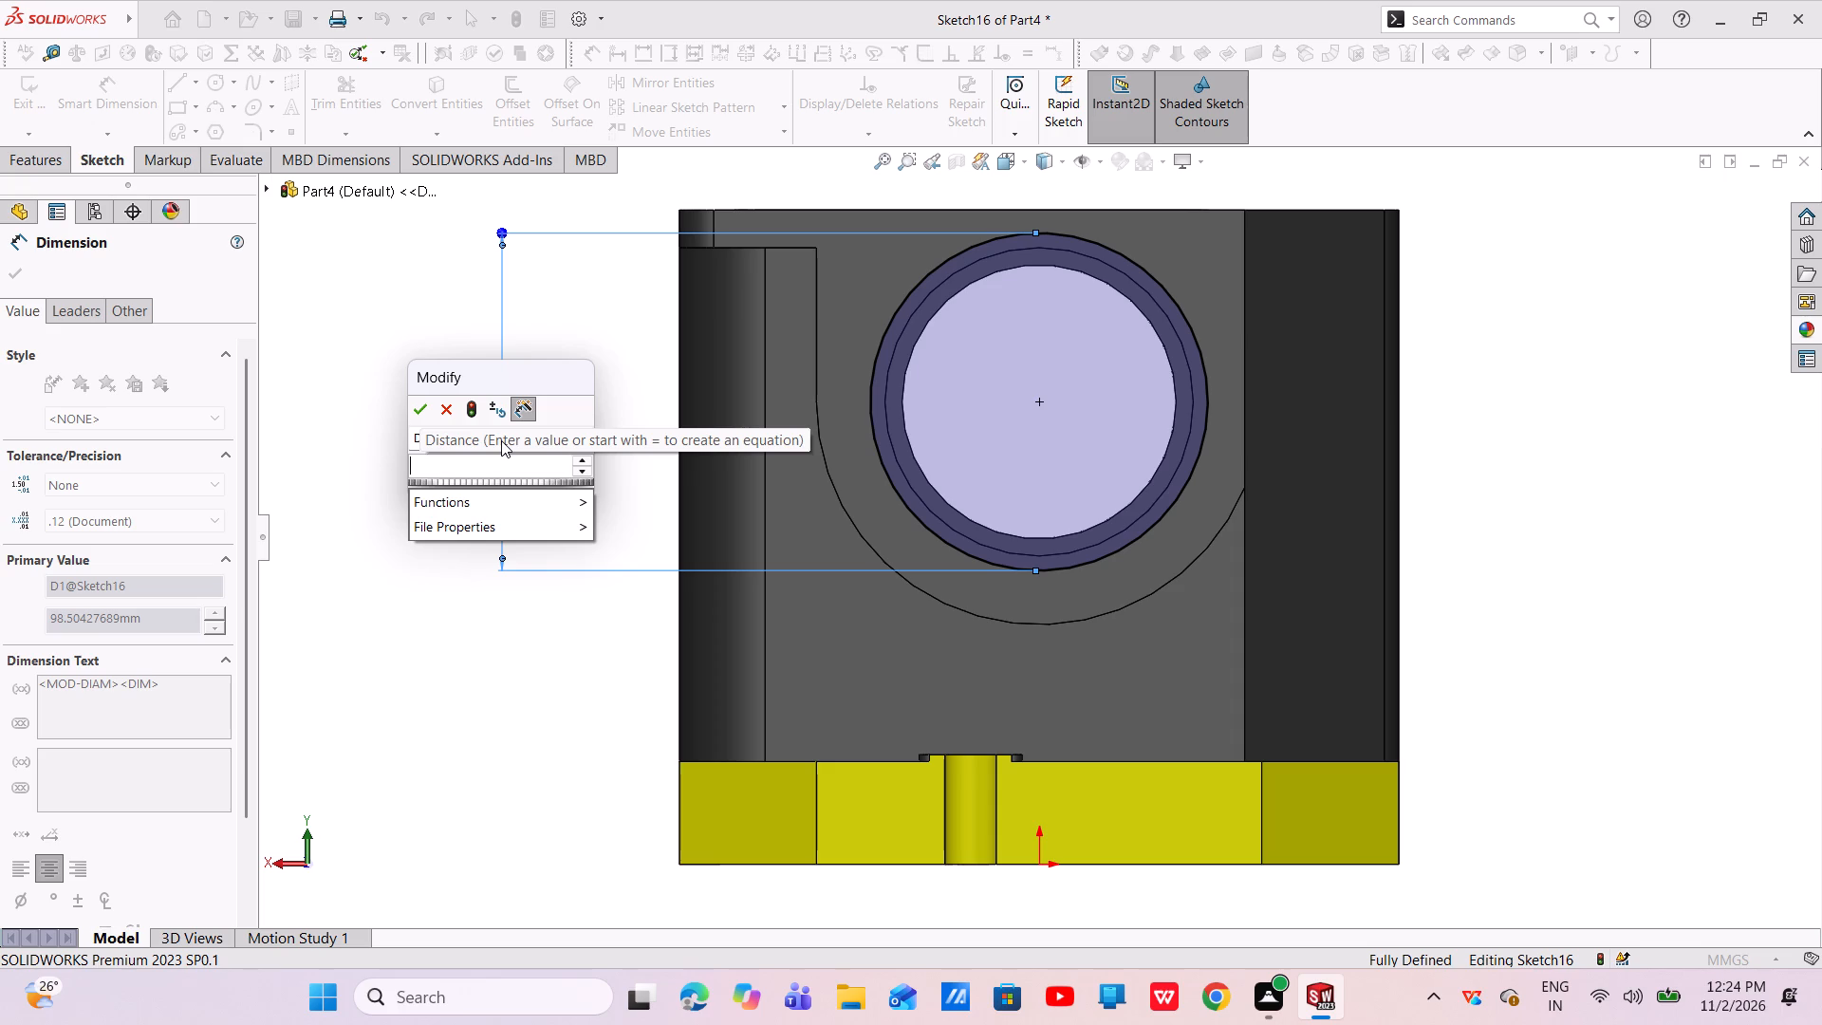
key("Escape")
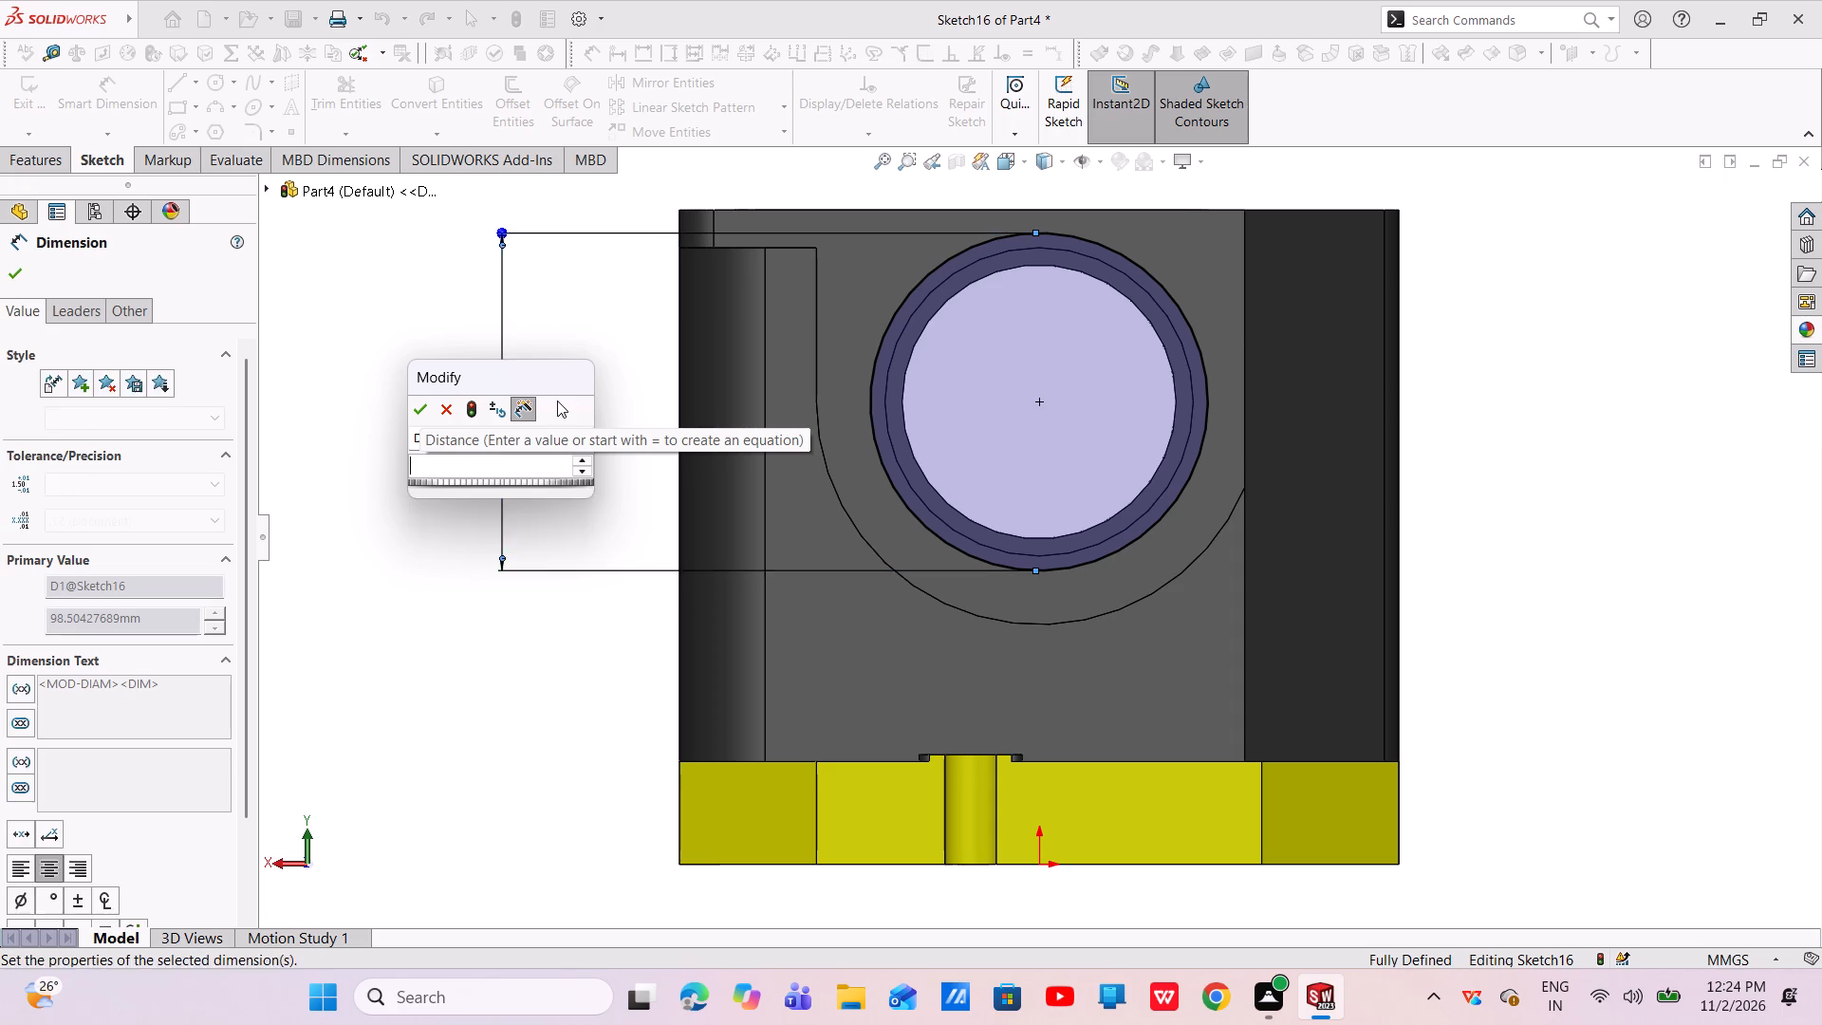
key("Escape")
key("Escape")
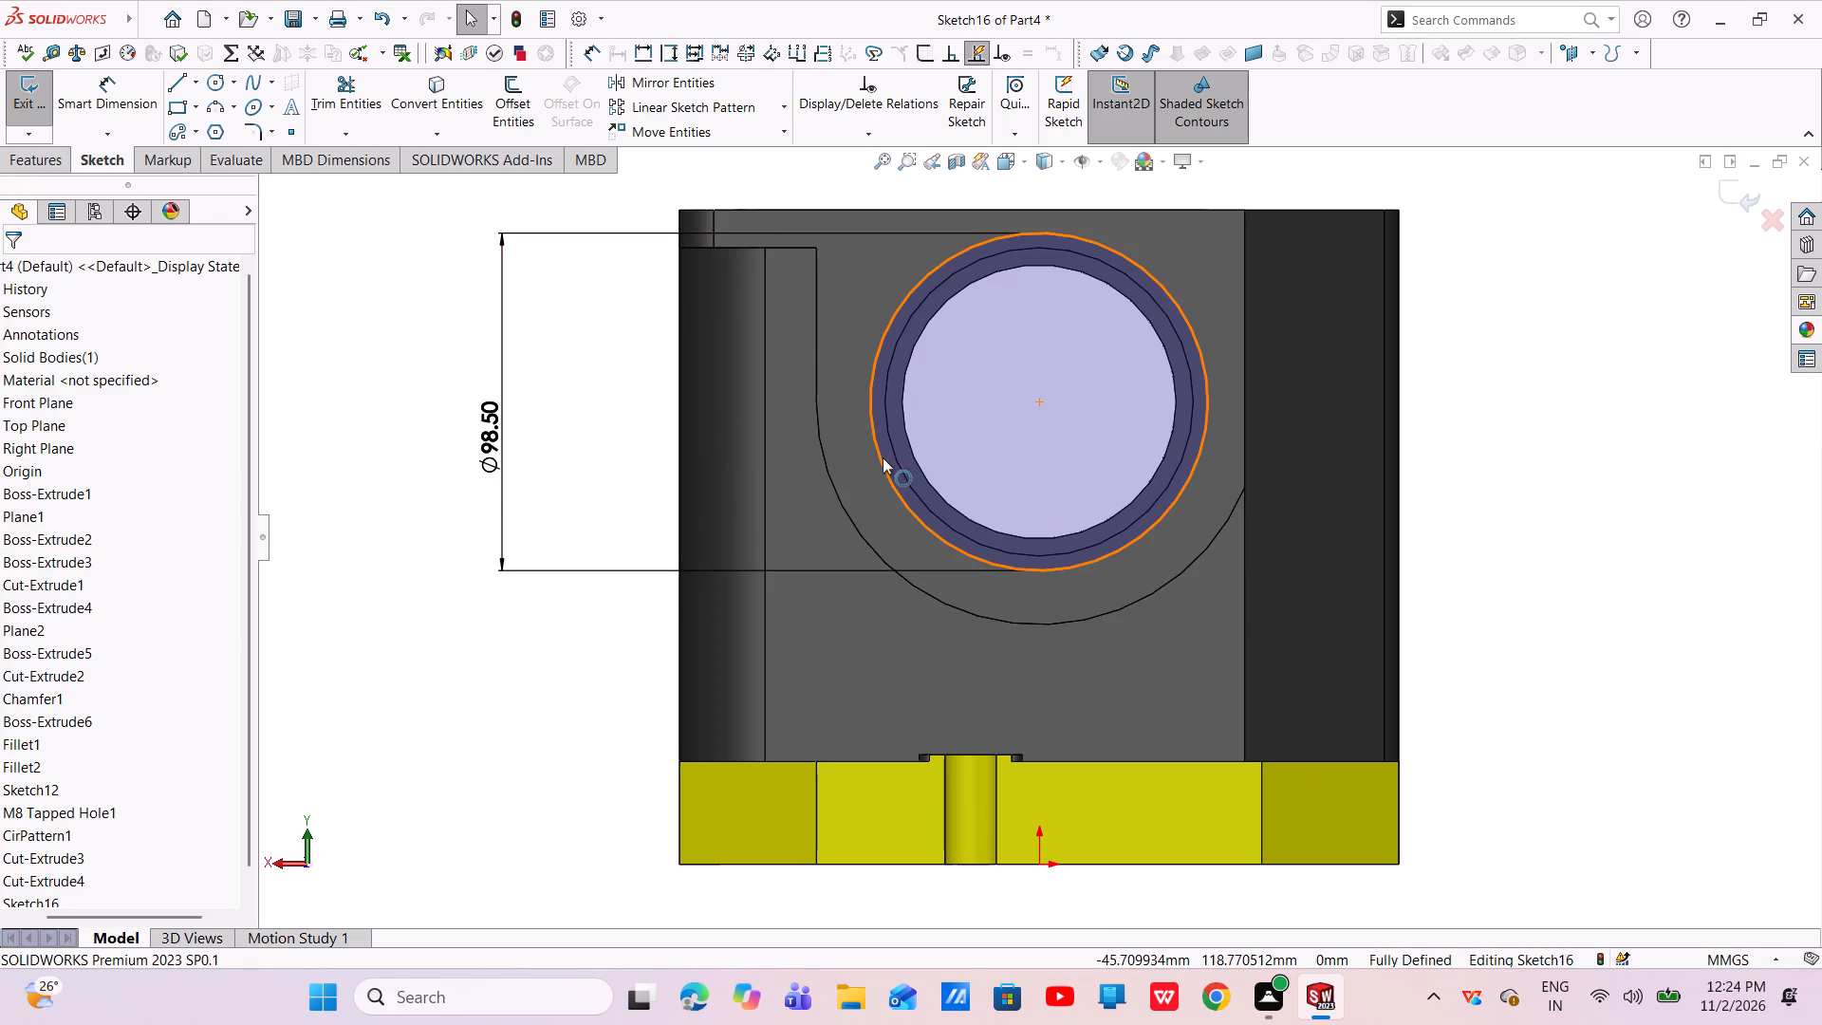
Convert the dimensioned circle around the bore to construction geometry.
left_click(879, 456)
left_click(85, 568)
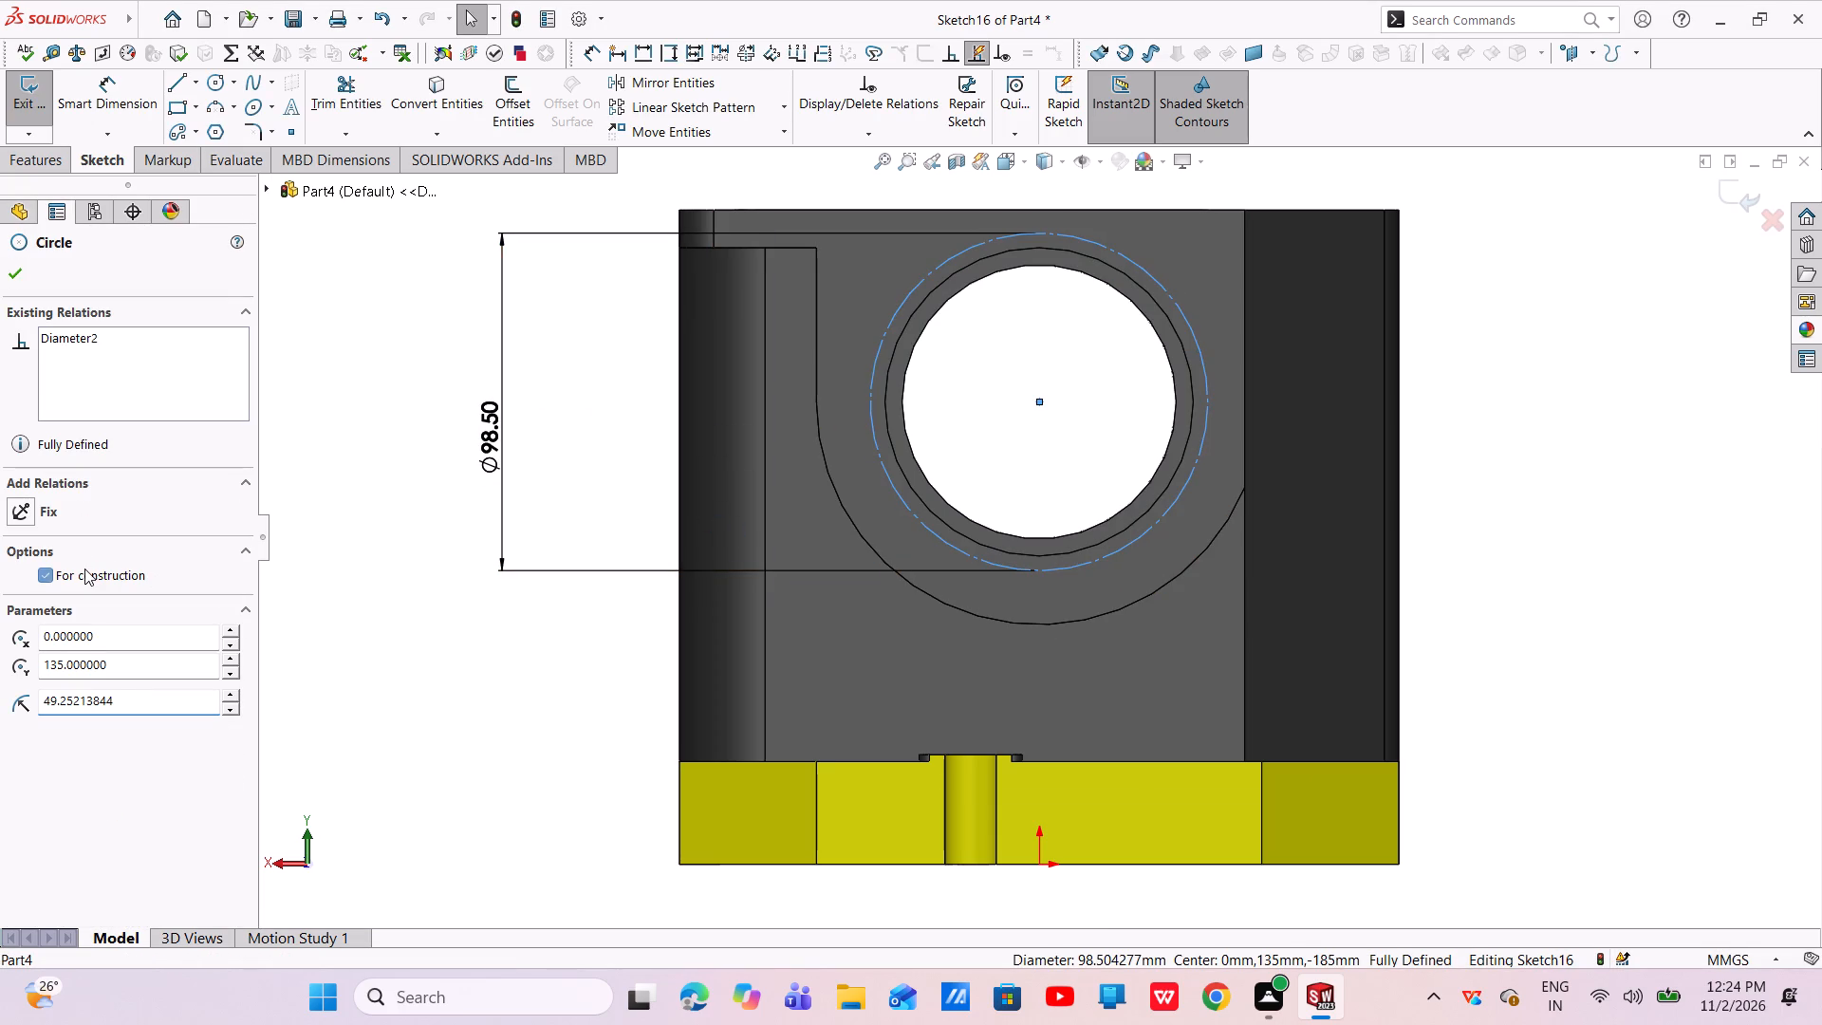
left_click(12, 273)
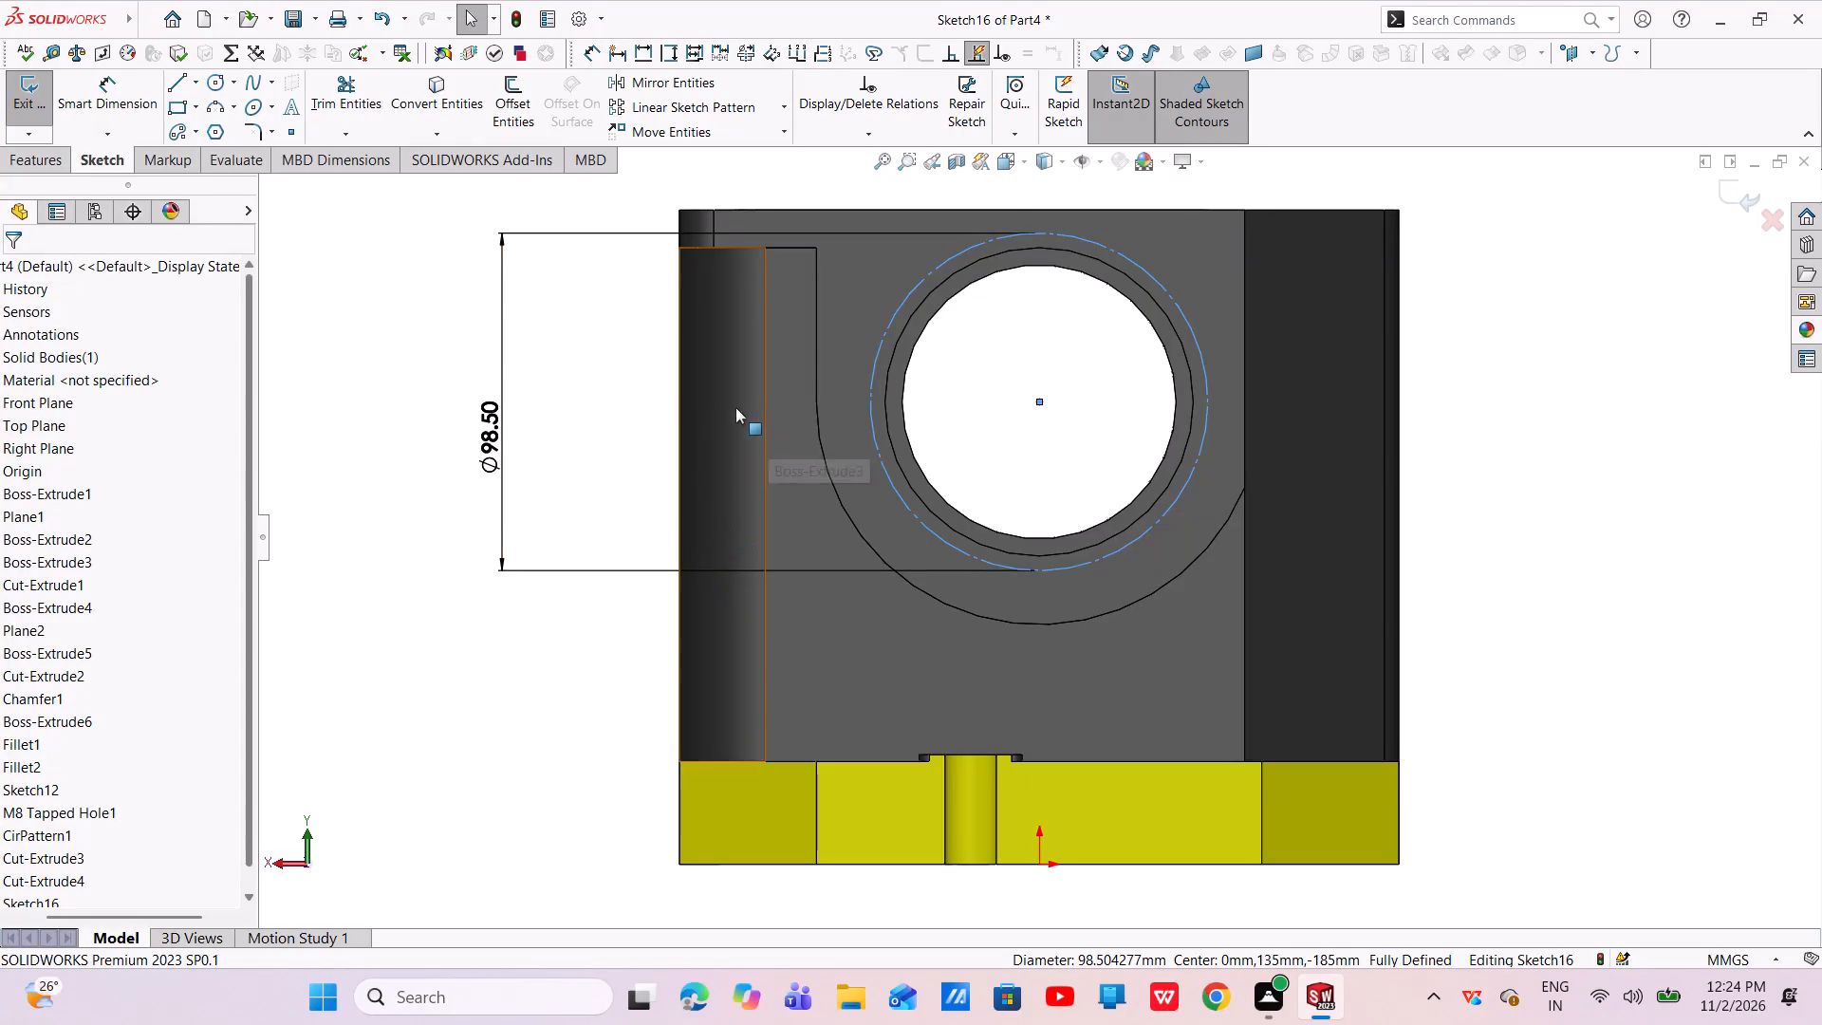
Set the construction circle's diameter to 110 mm.
double_click(501, 427)
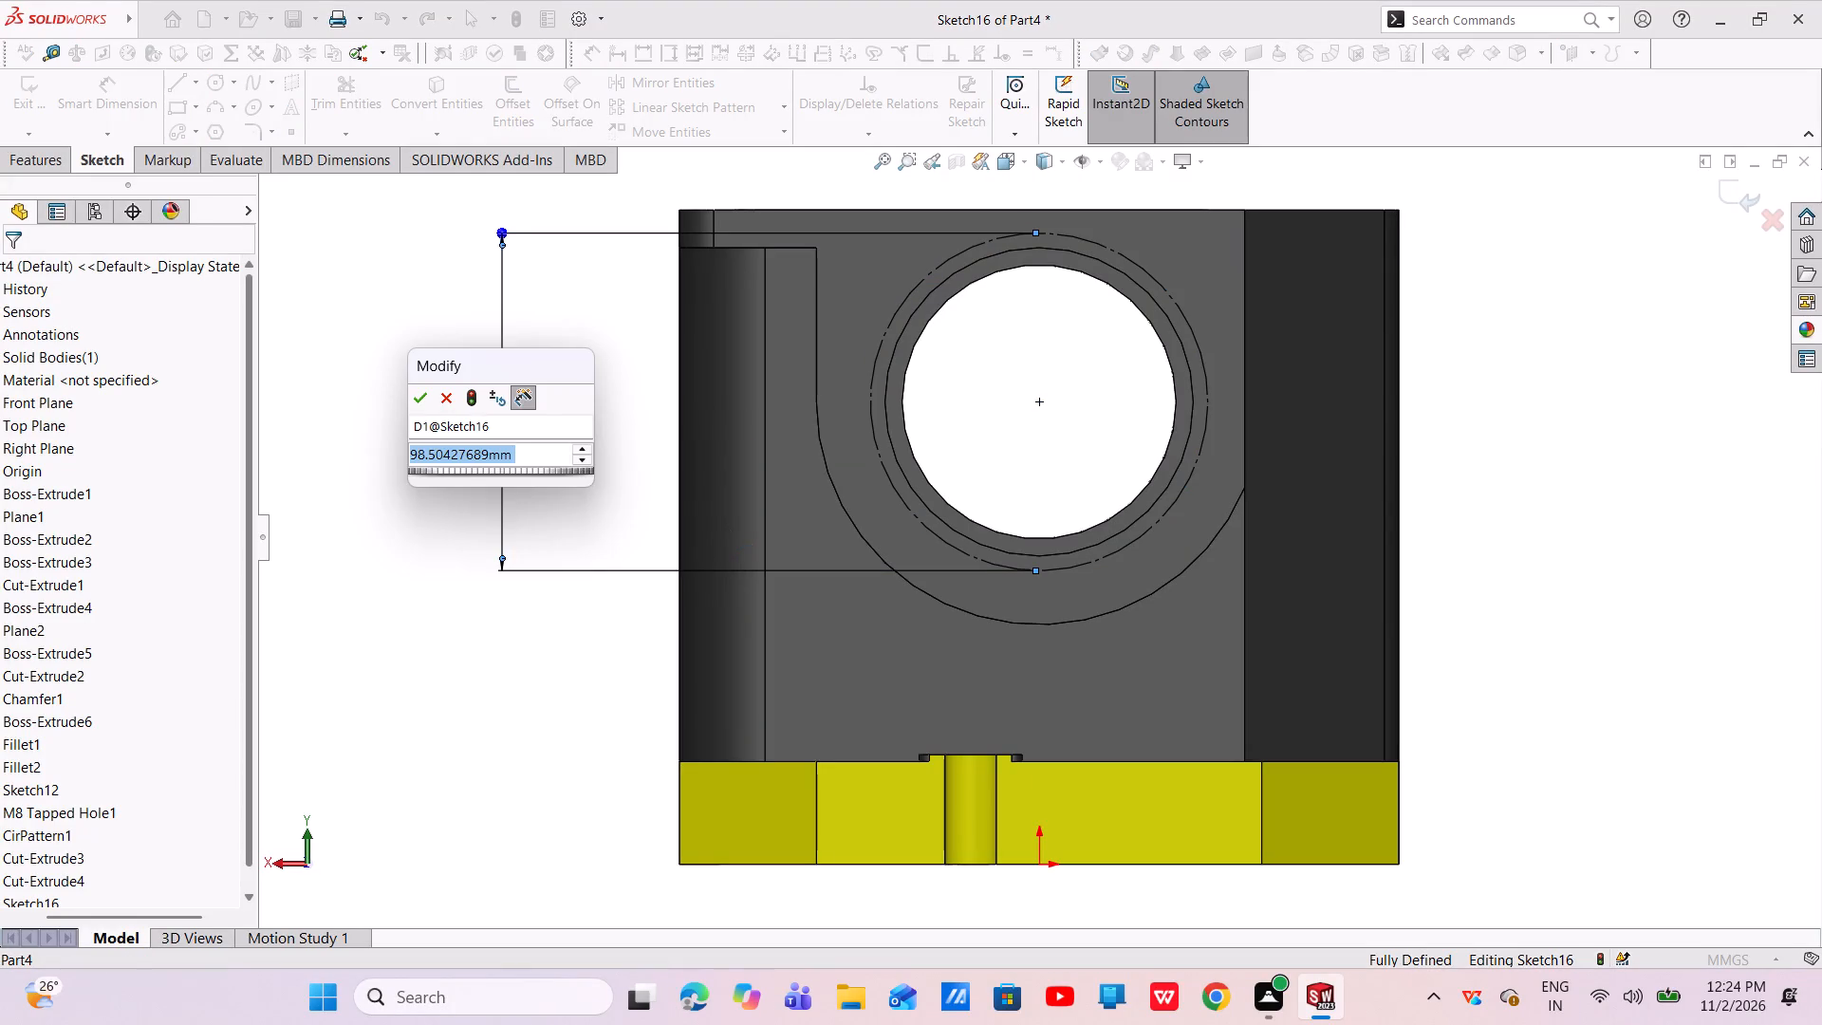
key("BackSpace")
type("110")
key("Return")
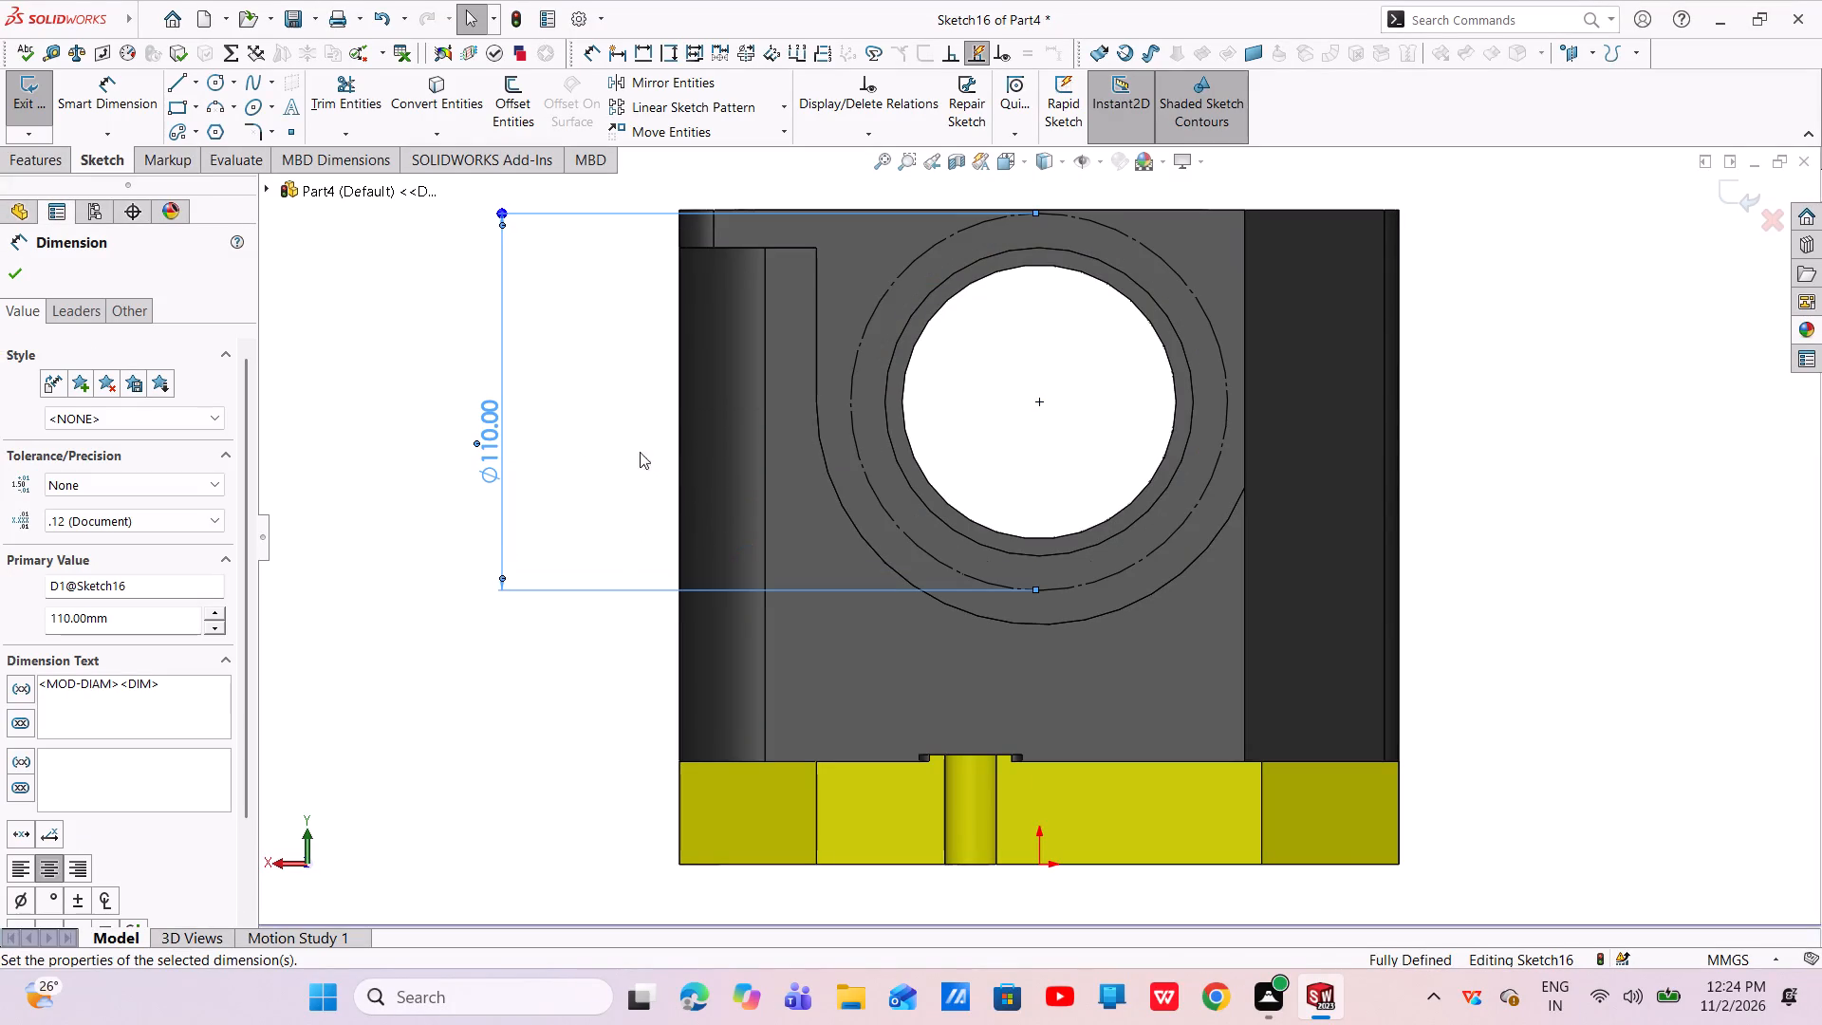
Draw a vertical centerline from the 110 mm circle's bottom to its centre, continuing with a 55 mm one sloping down-right to the circle at about 308°.
left_click(178, 77)
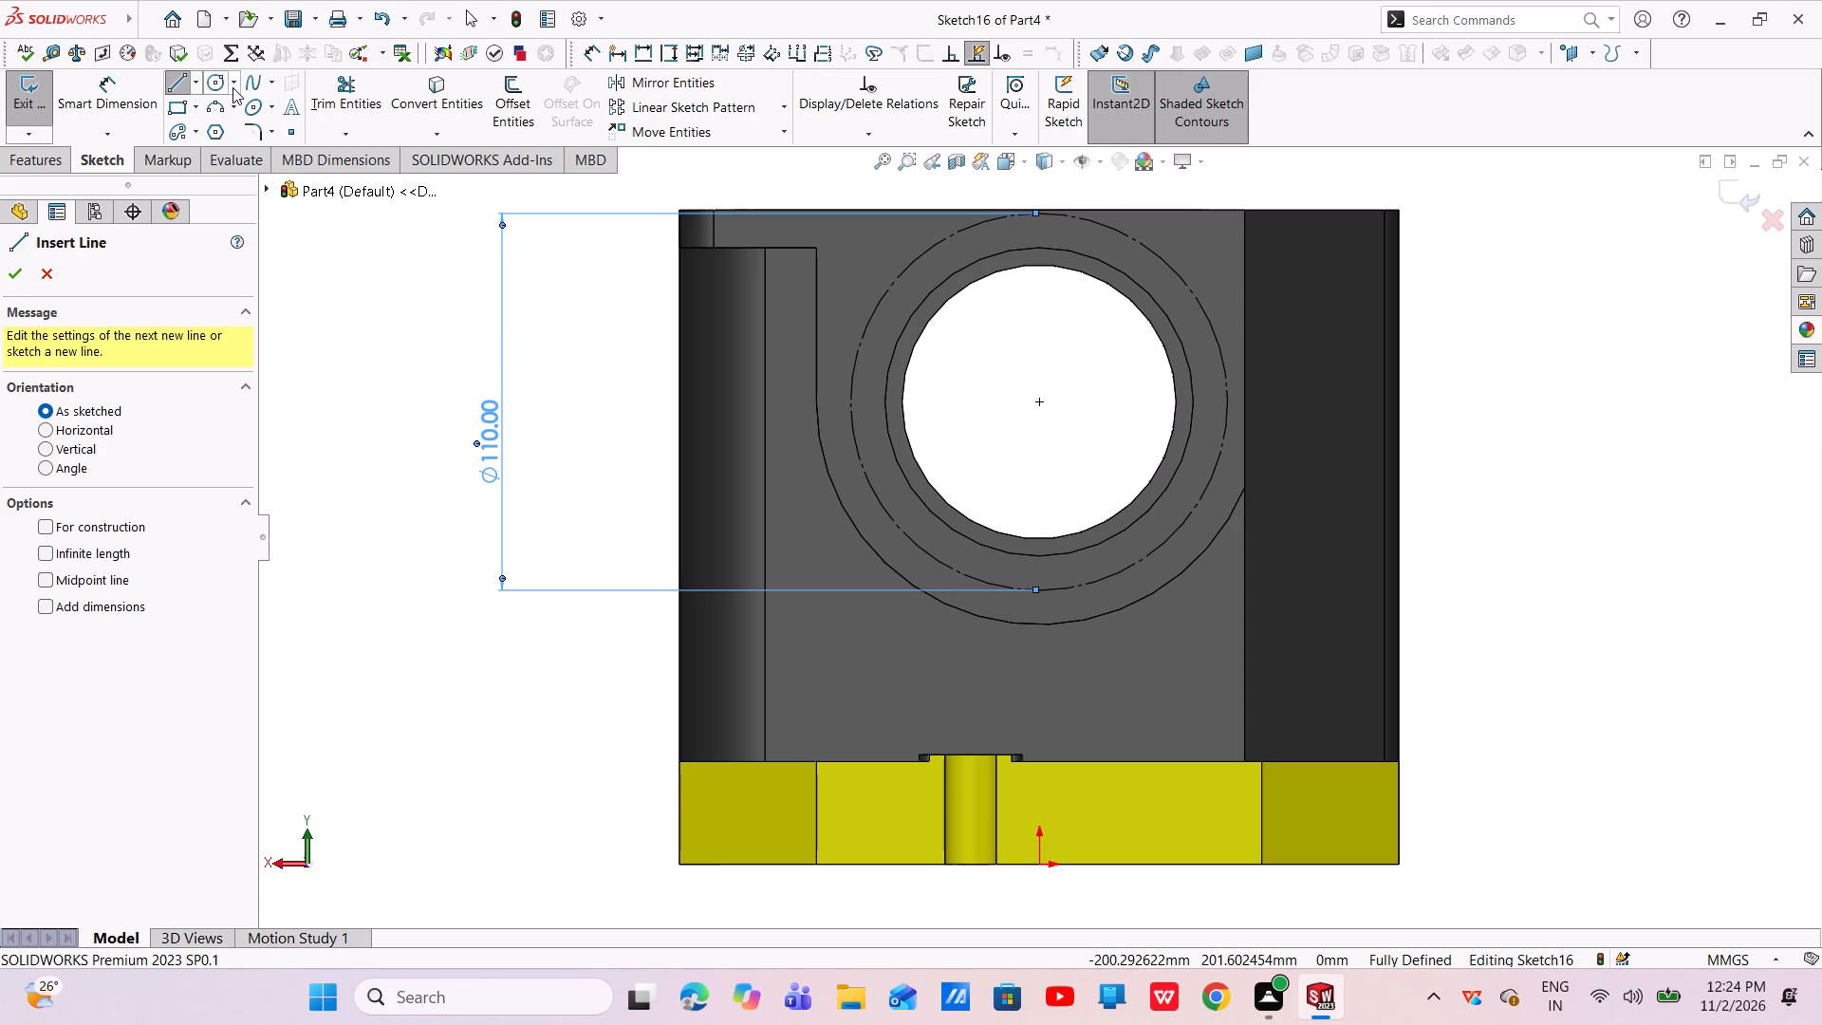
left_click(194, 87)
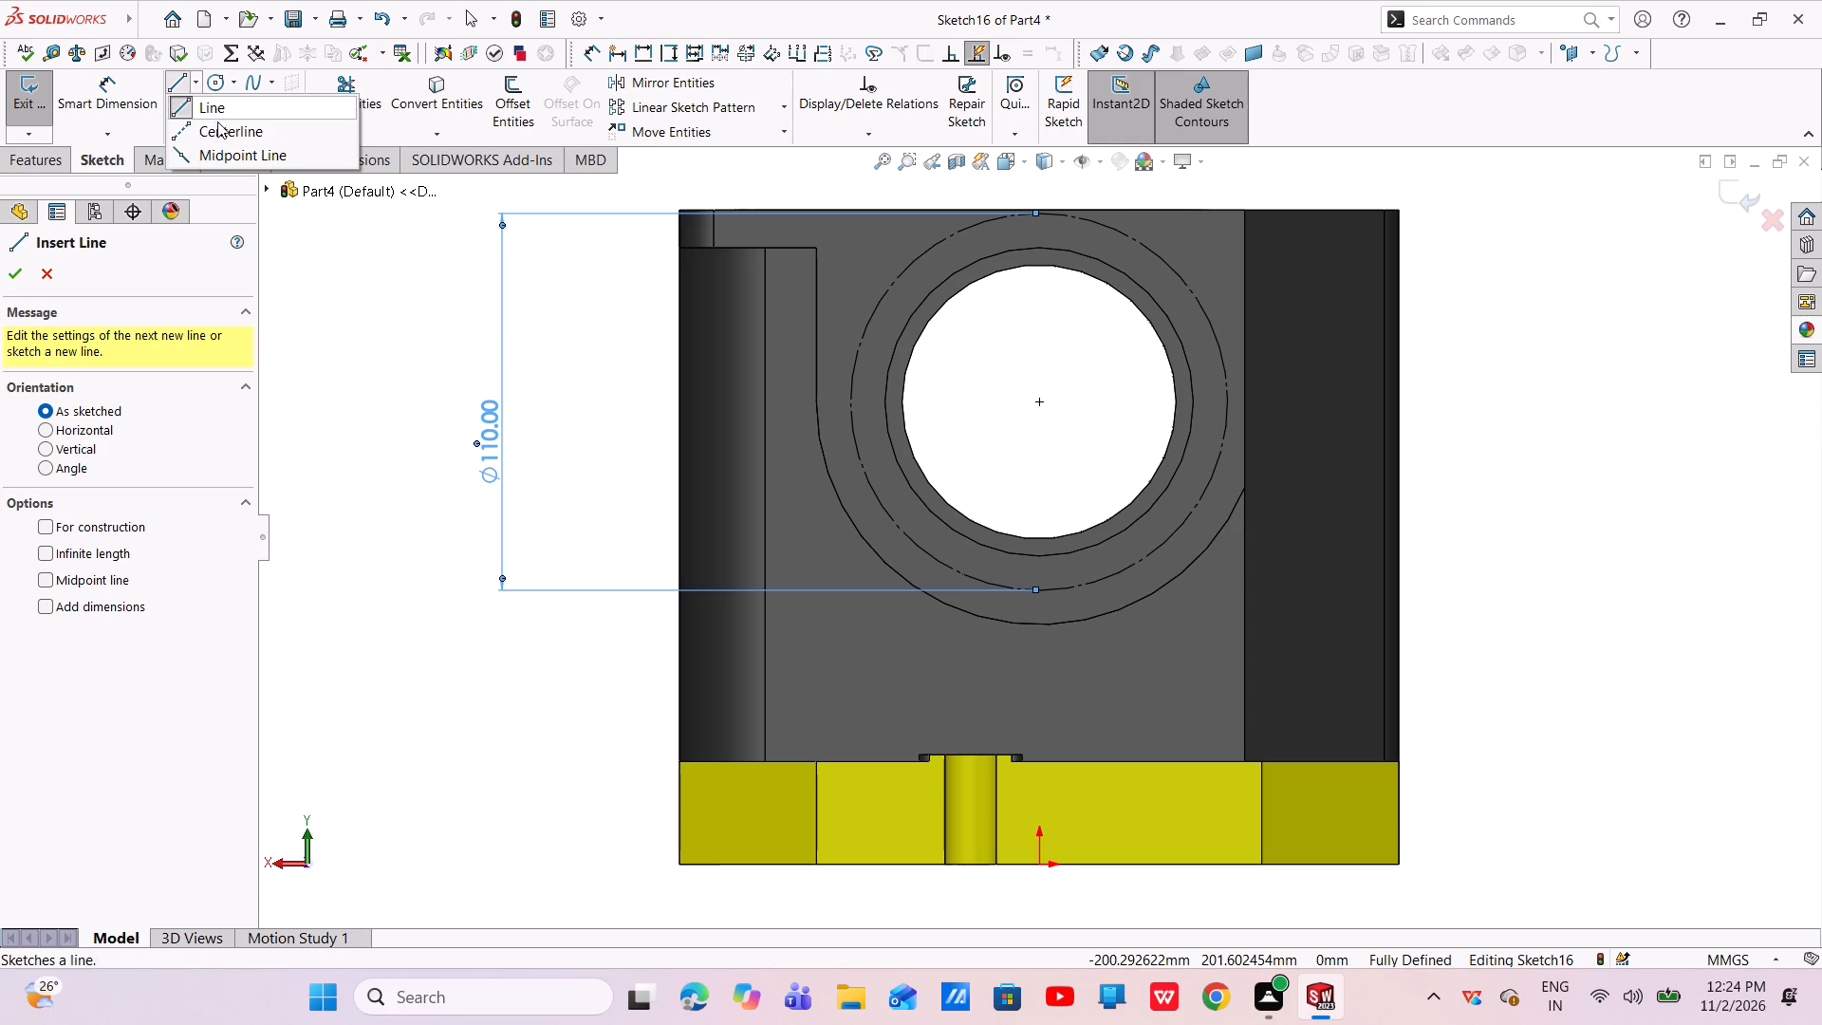
left_click(217, 124)
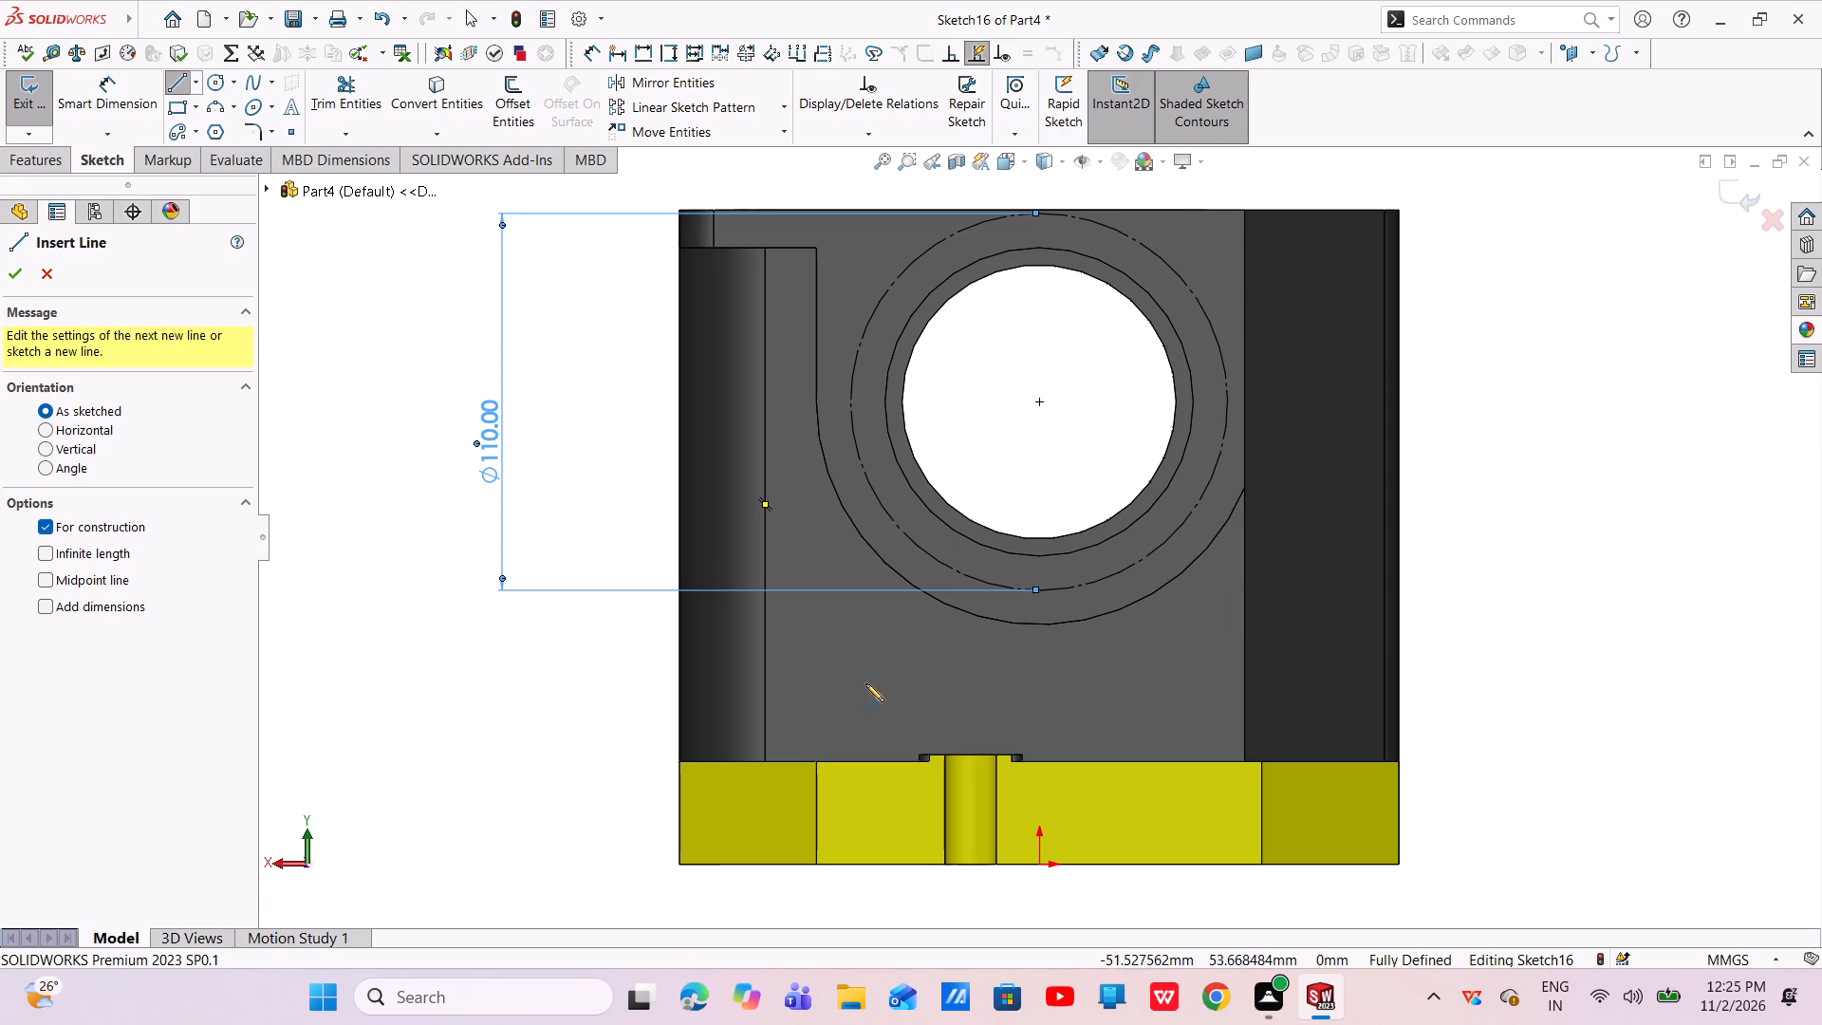
left_click(1039, 591)
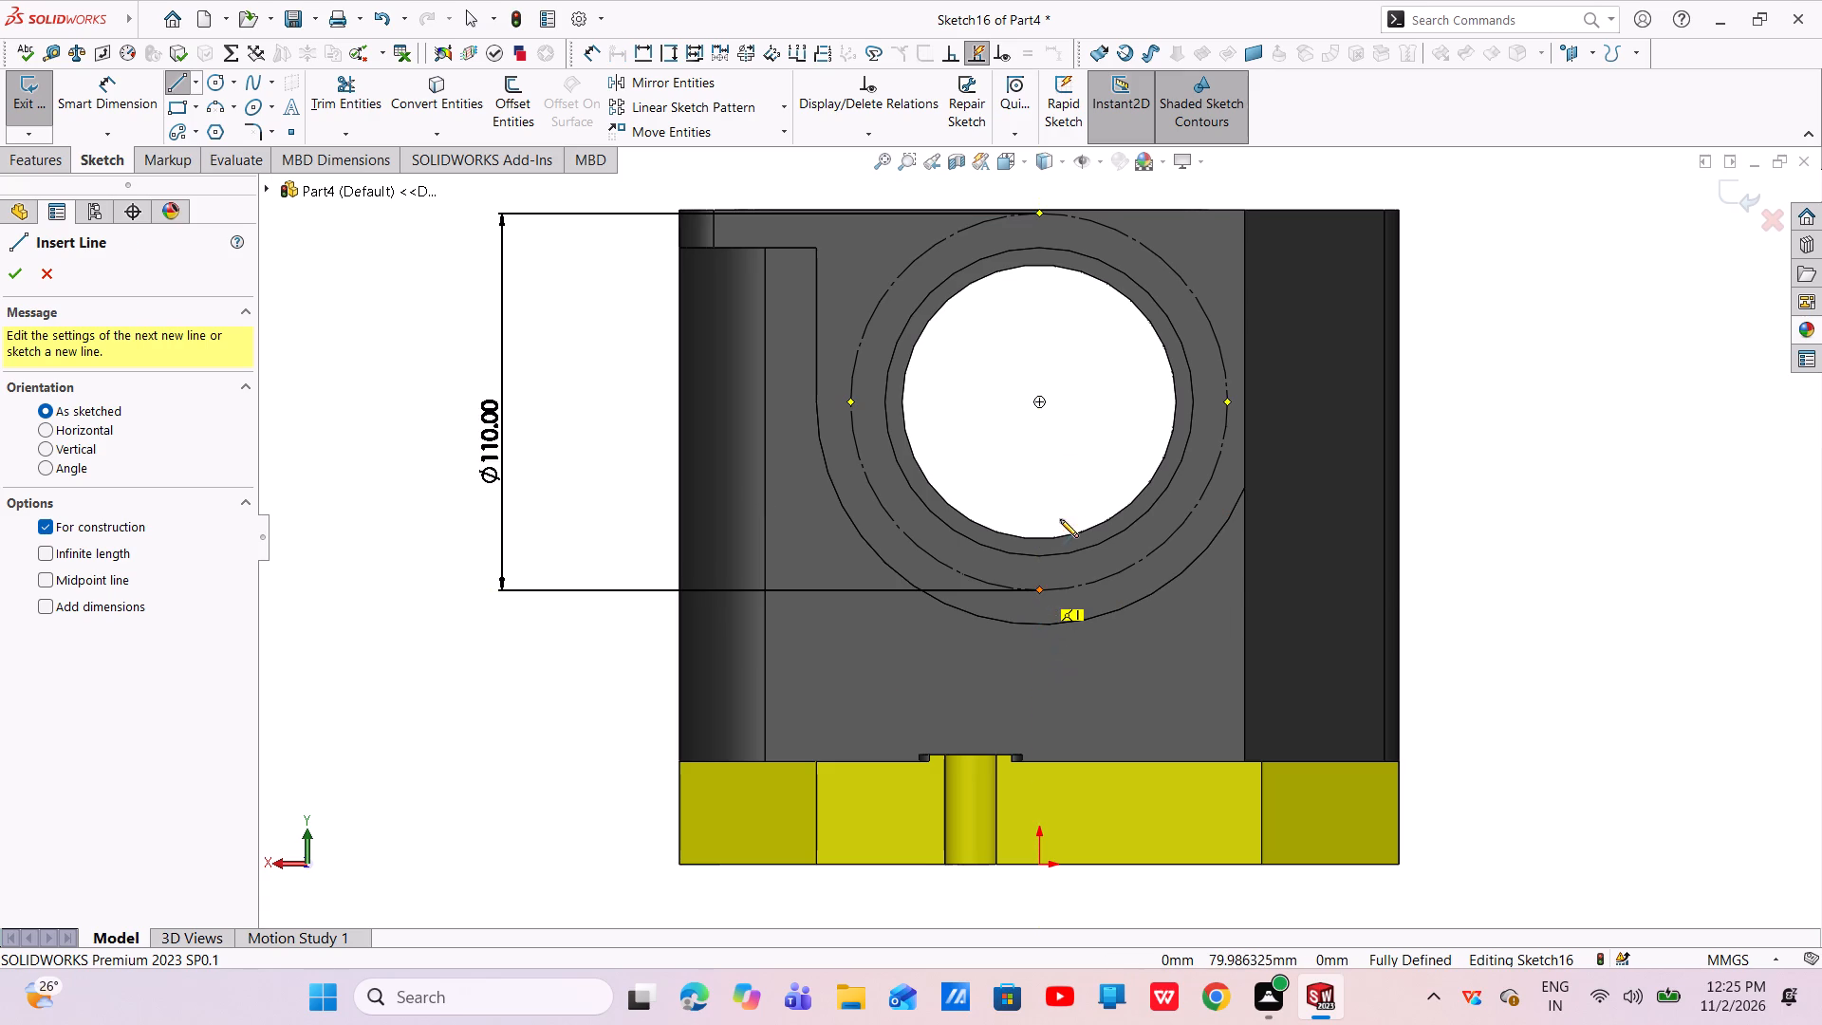
left_click(1034, 400)
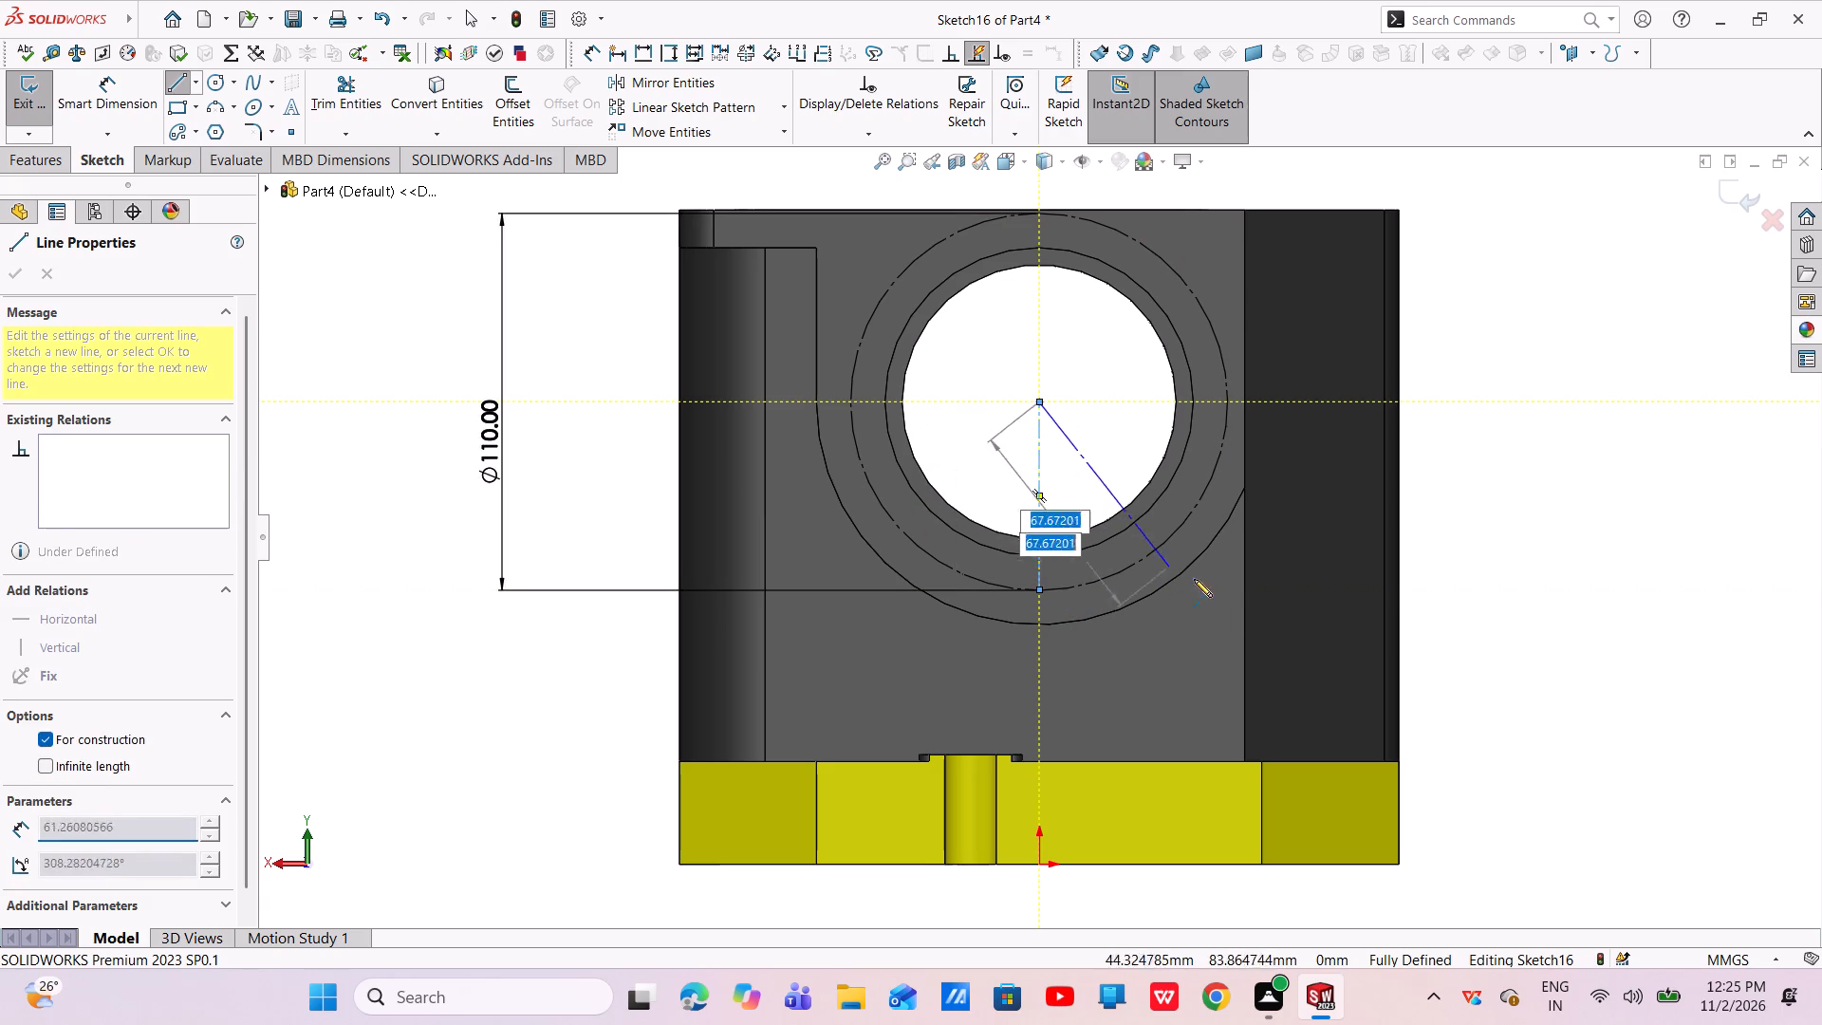
left_click(1155, 550)
right_click(1155, 551)
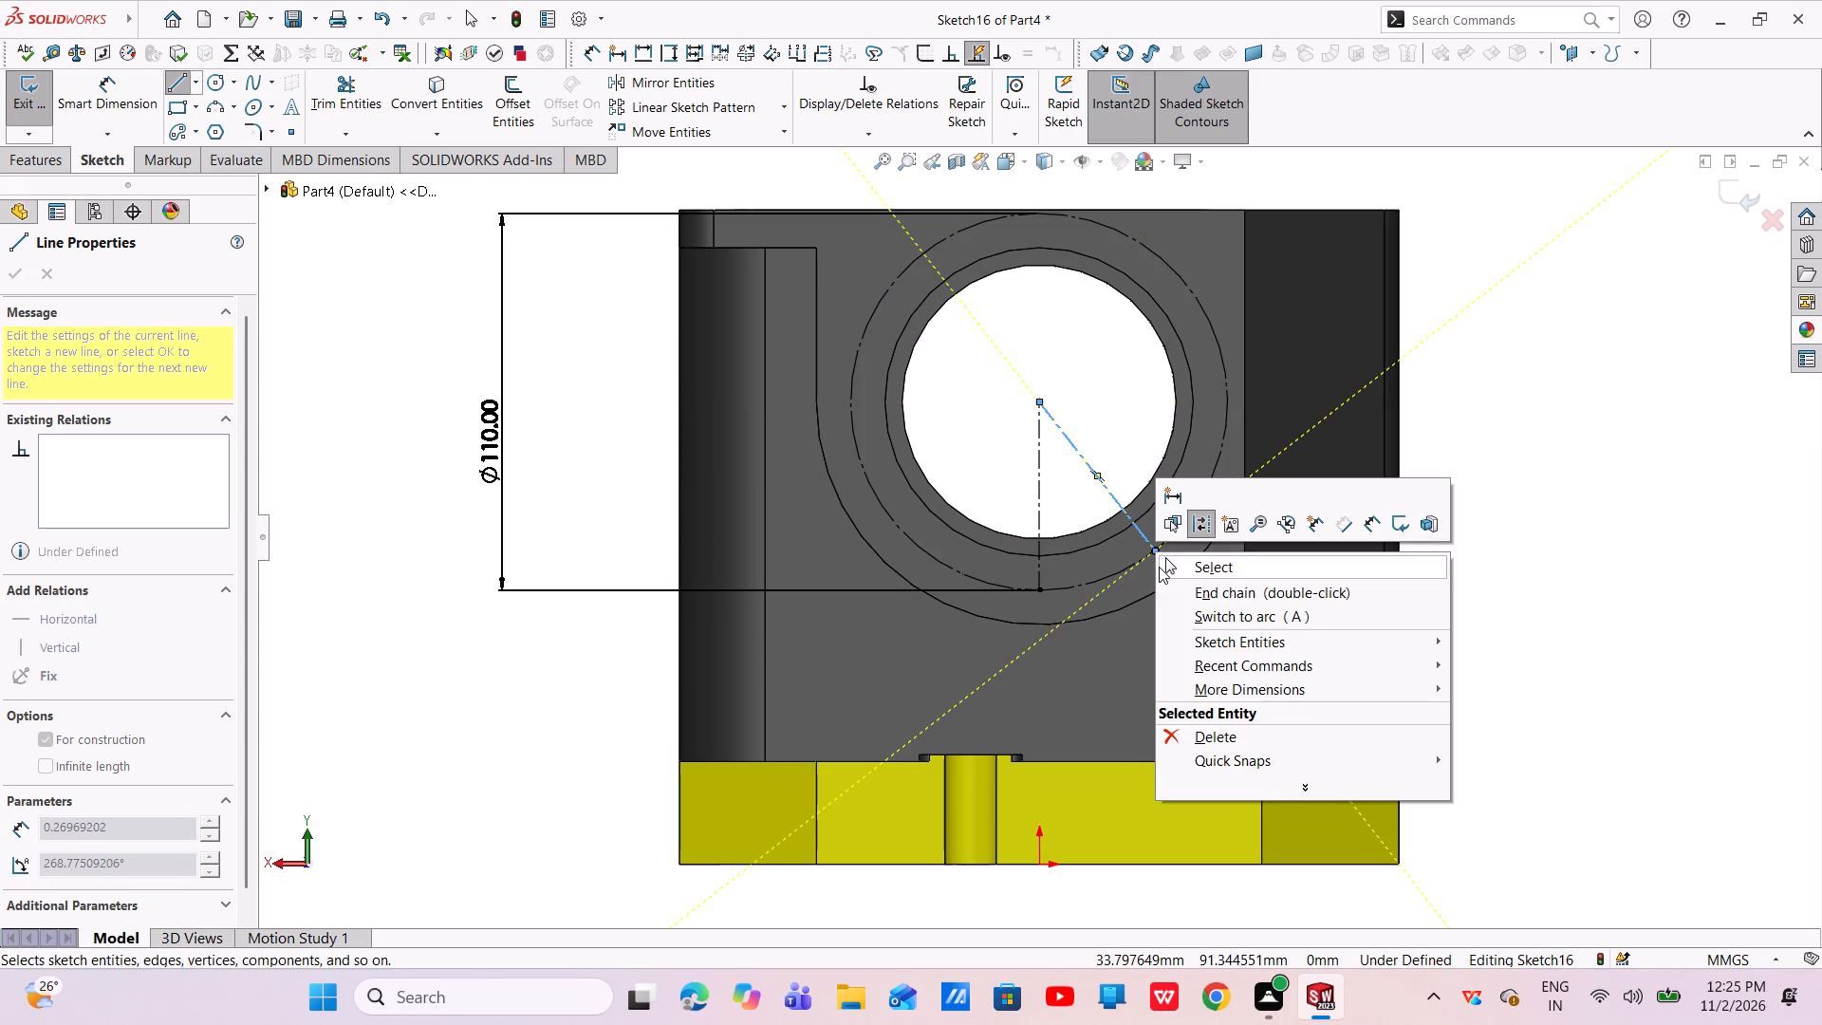
left_click(1159, 567)
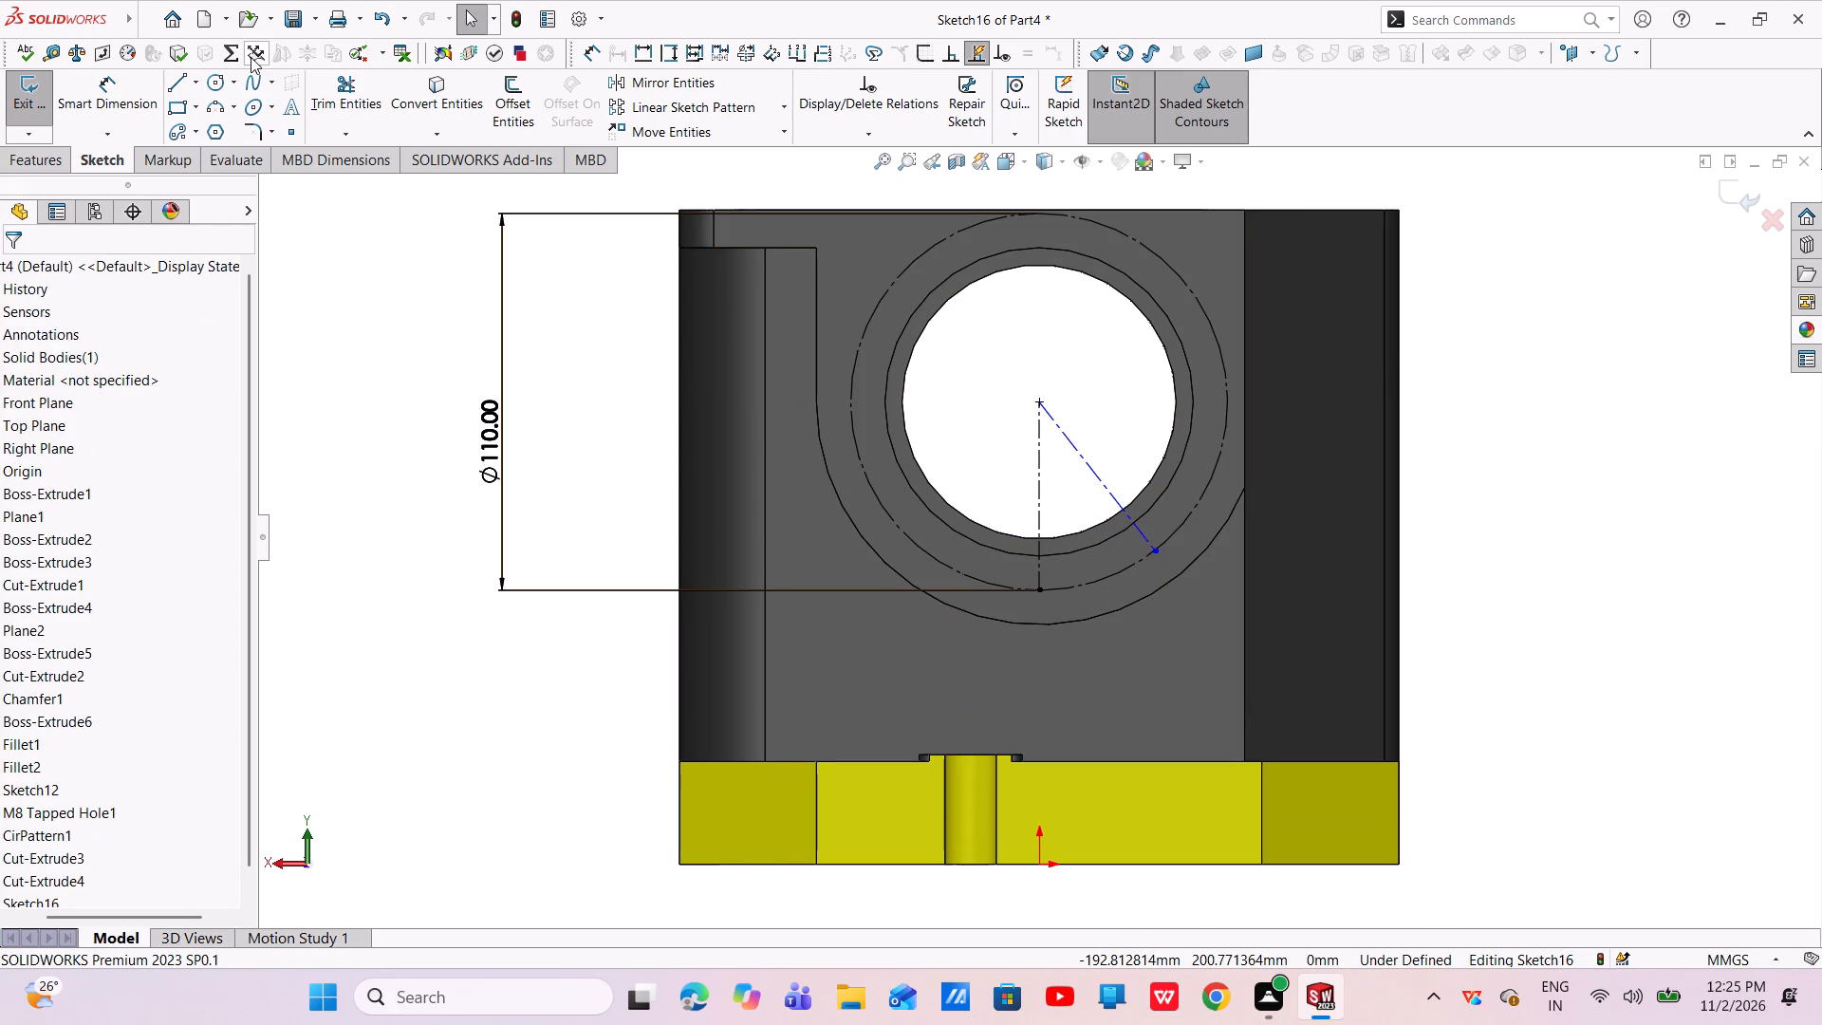
Draw a centerline about 54 mm long from the bore centre sloping down-left, ending level with the opposite sloping line's end.
left_click(195, 72)
left_click(214, 126)
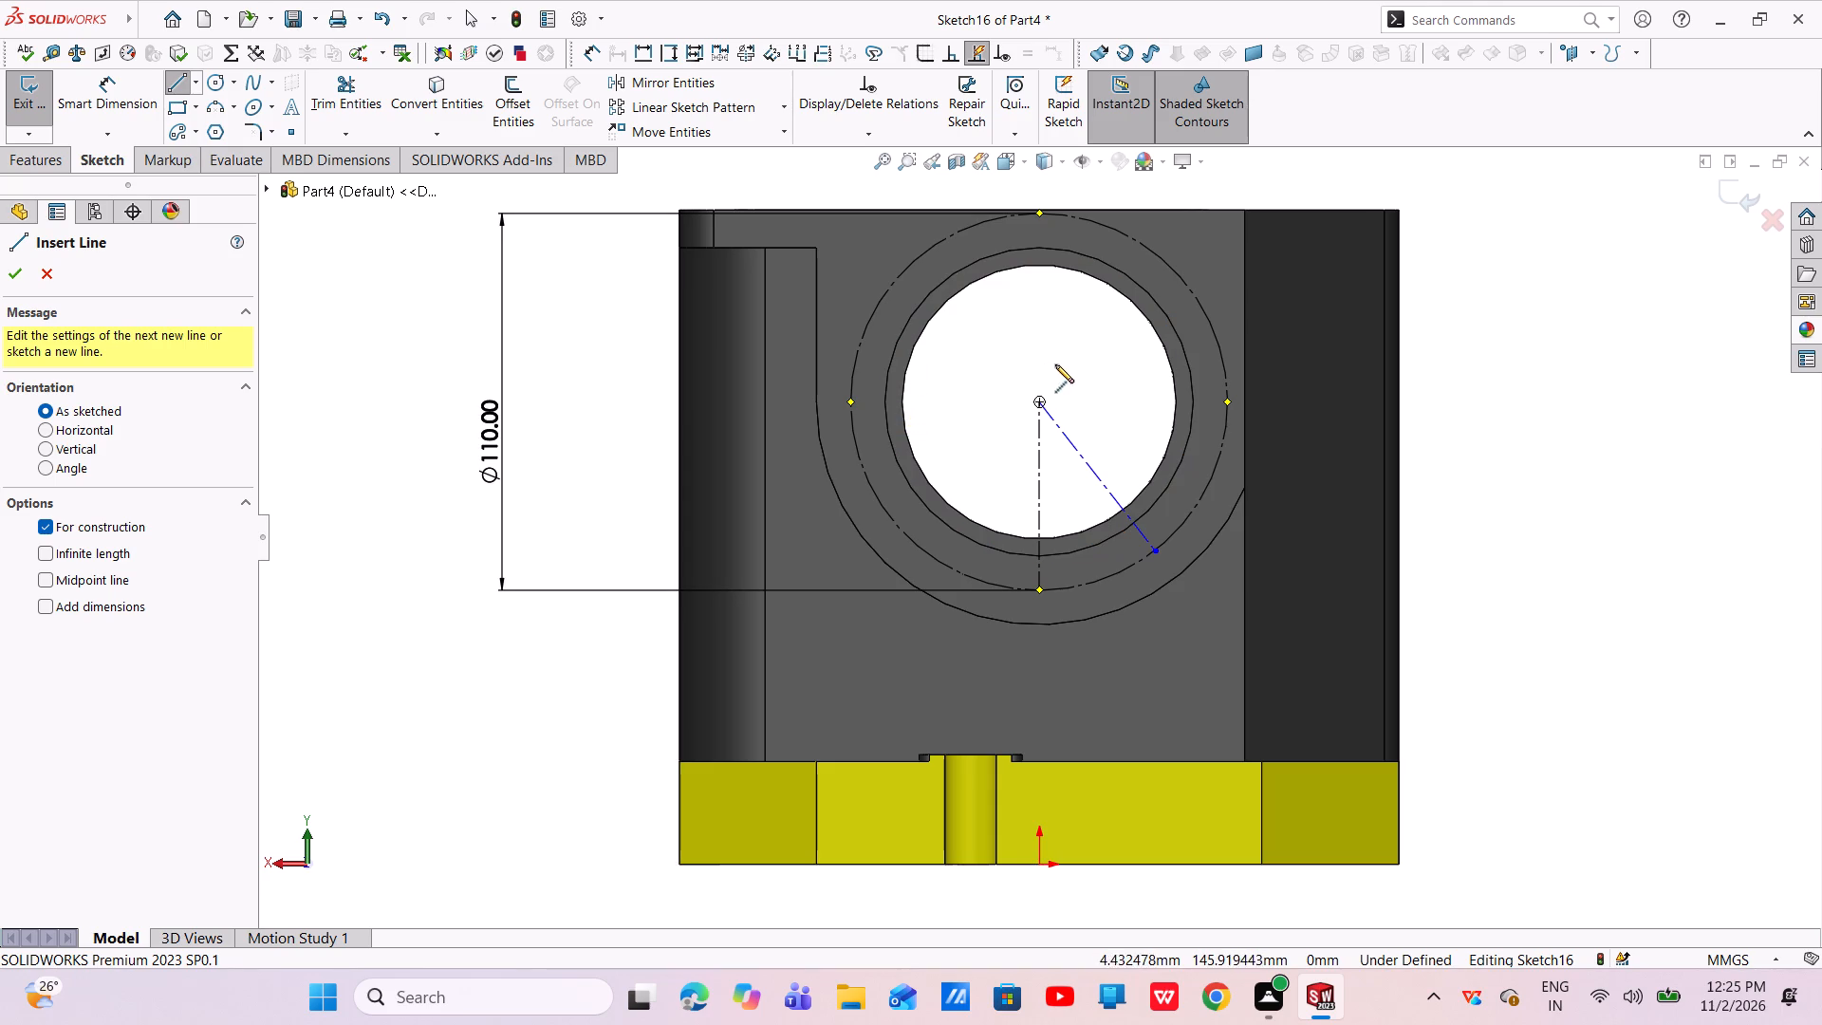
left_click(1040, 398)
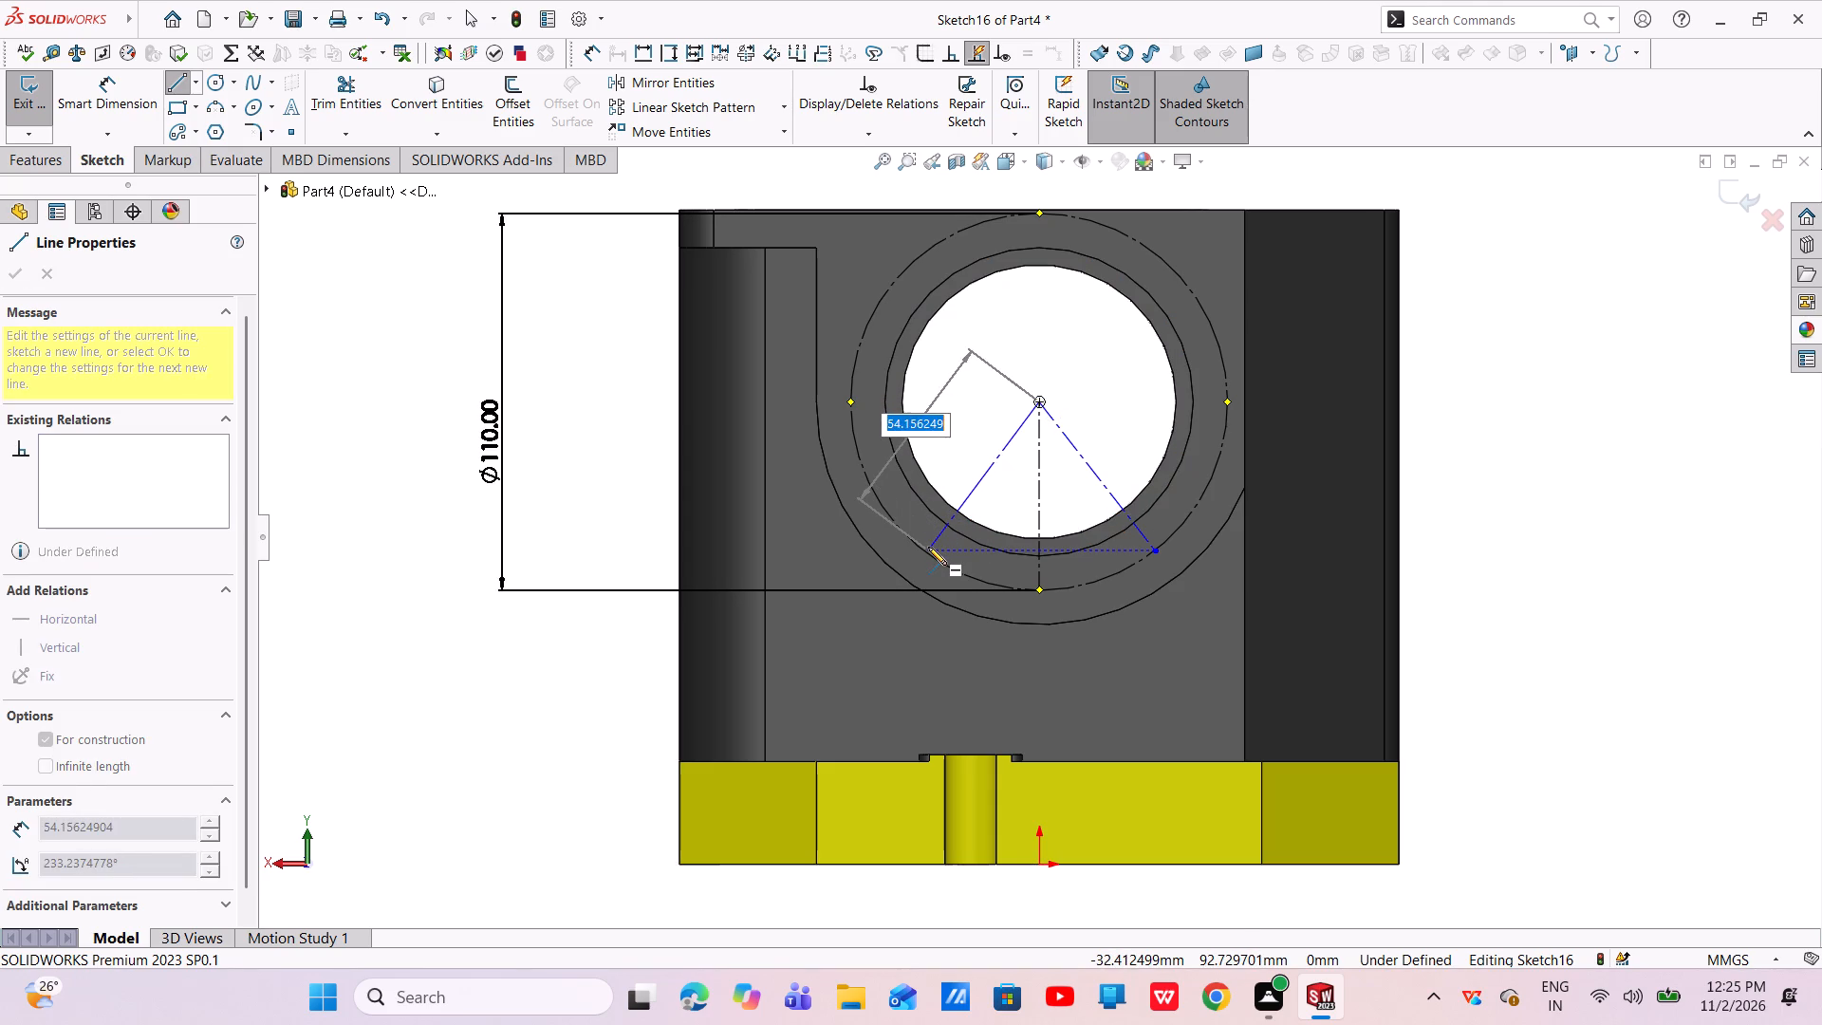
left_click(928, 547)
right_click(928, 547)
left_click(941, 551)
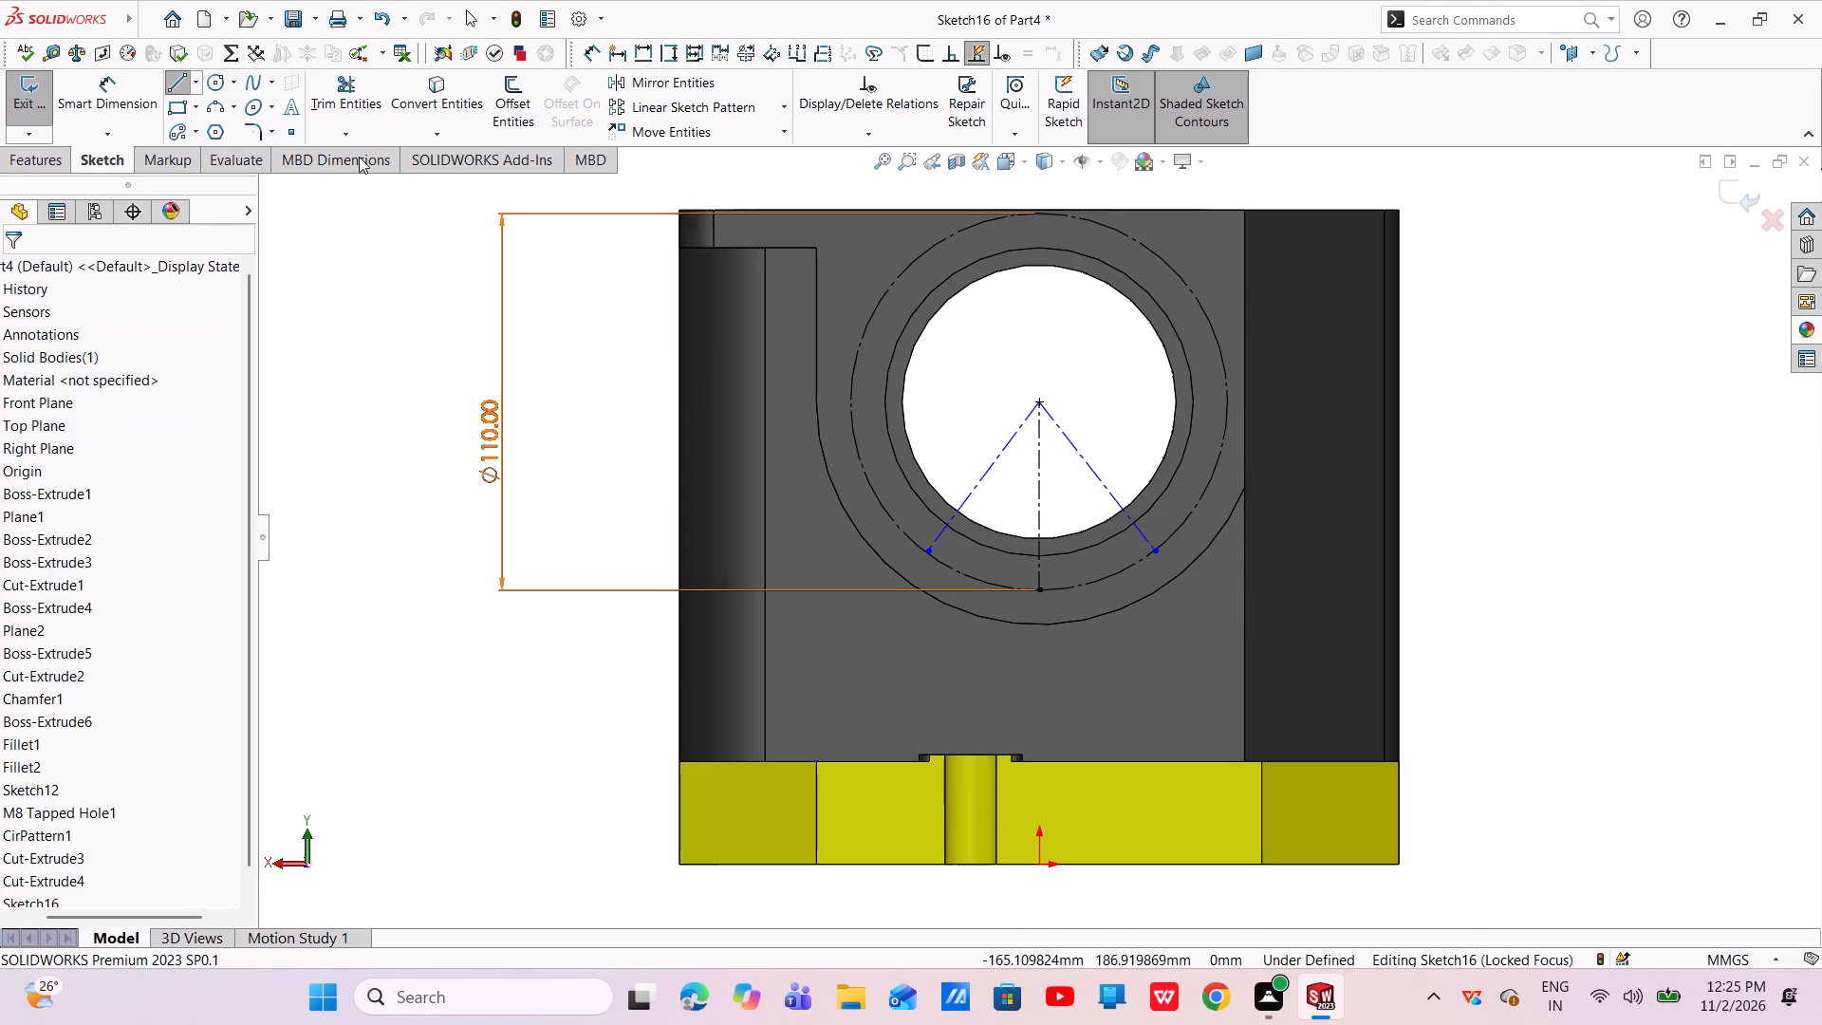
Draw a near-vertical 55 mm centerline from the bore centre up to the top of the 110 mm circle.
left_click(198, 80)
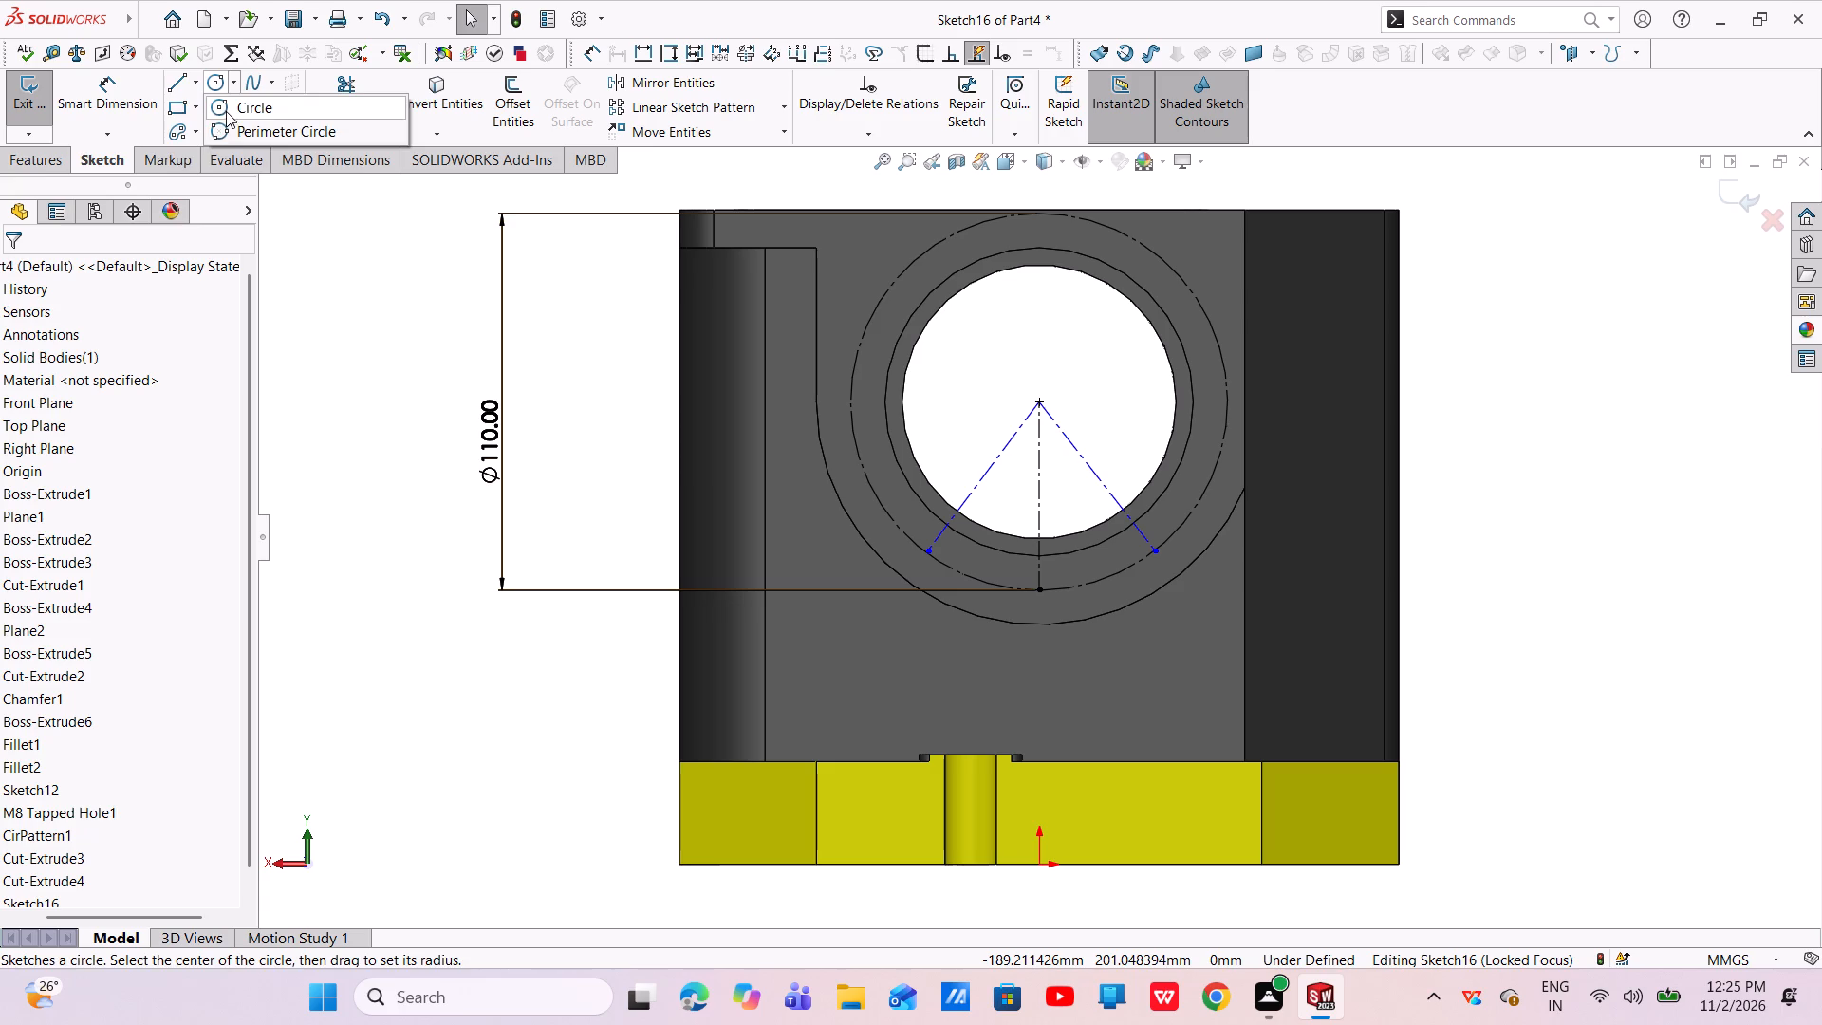
left_click(207, 127)
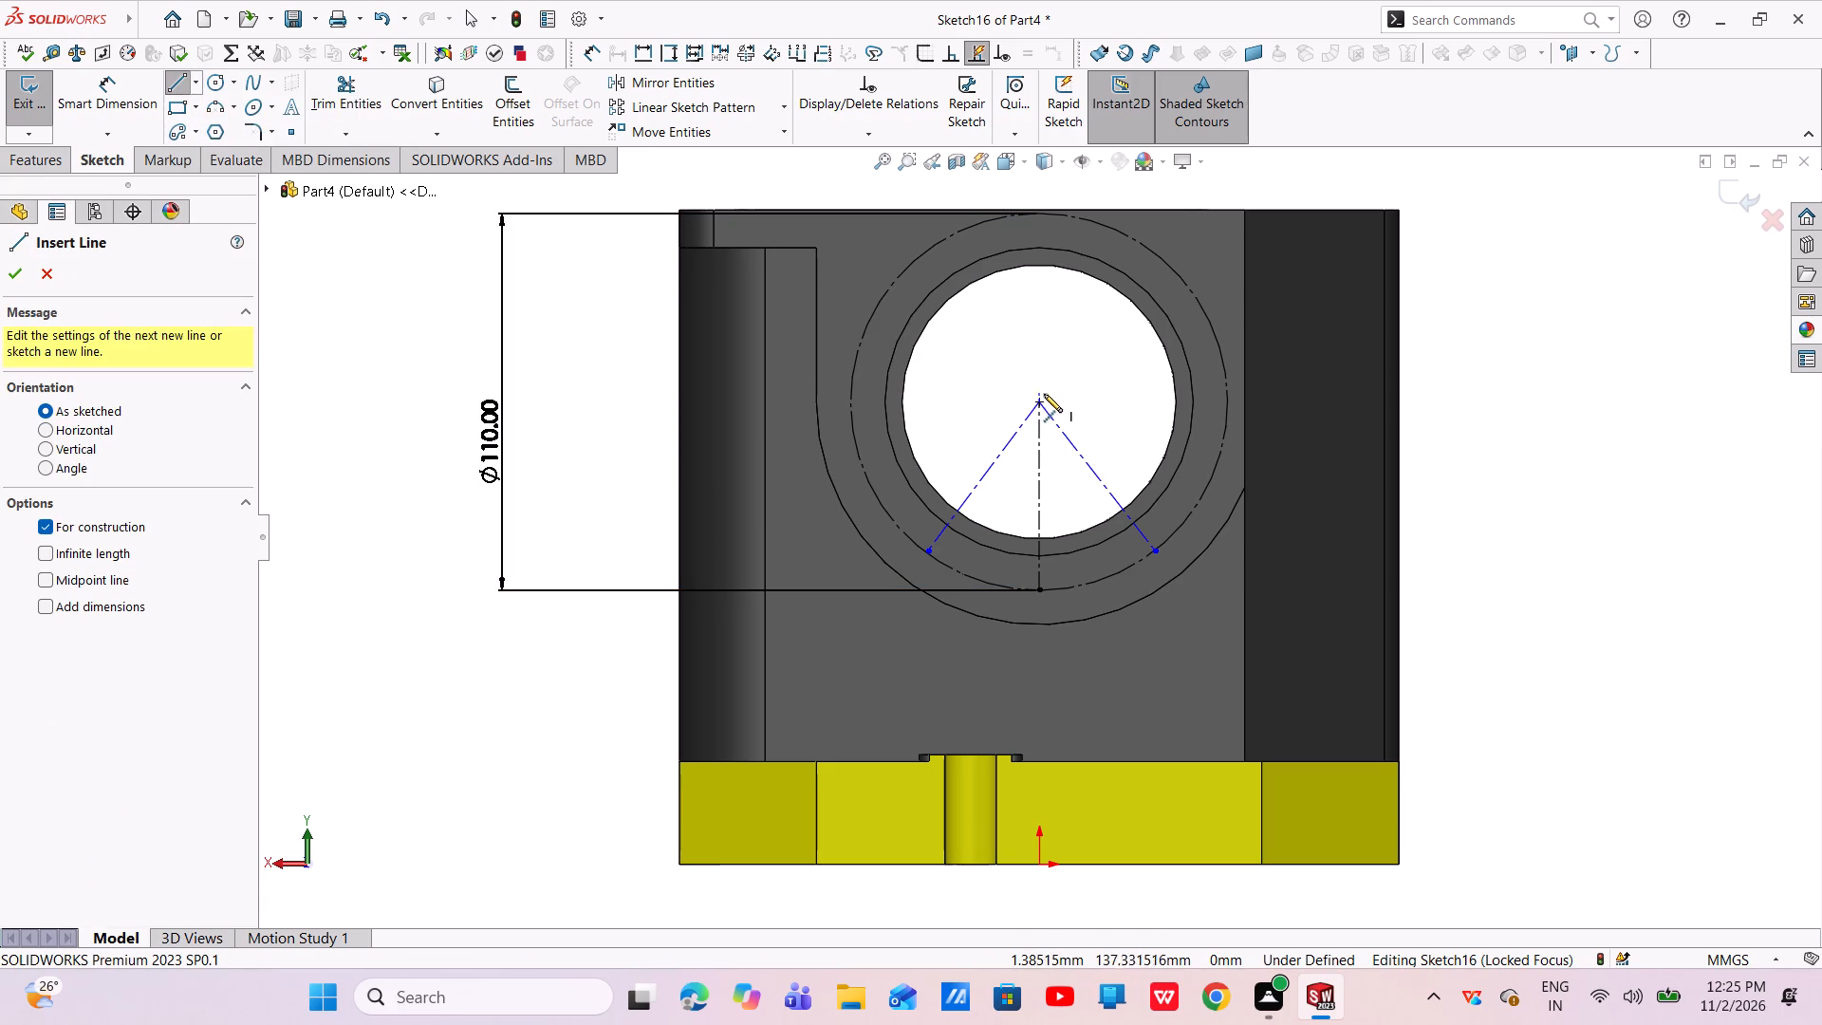
left_click(1037, 404)
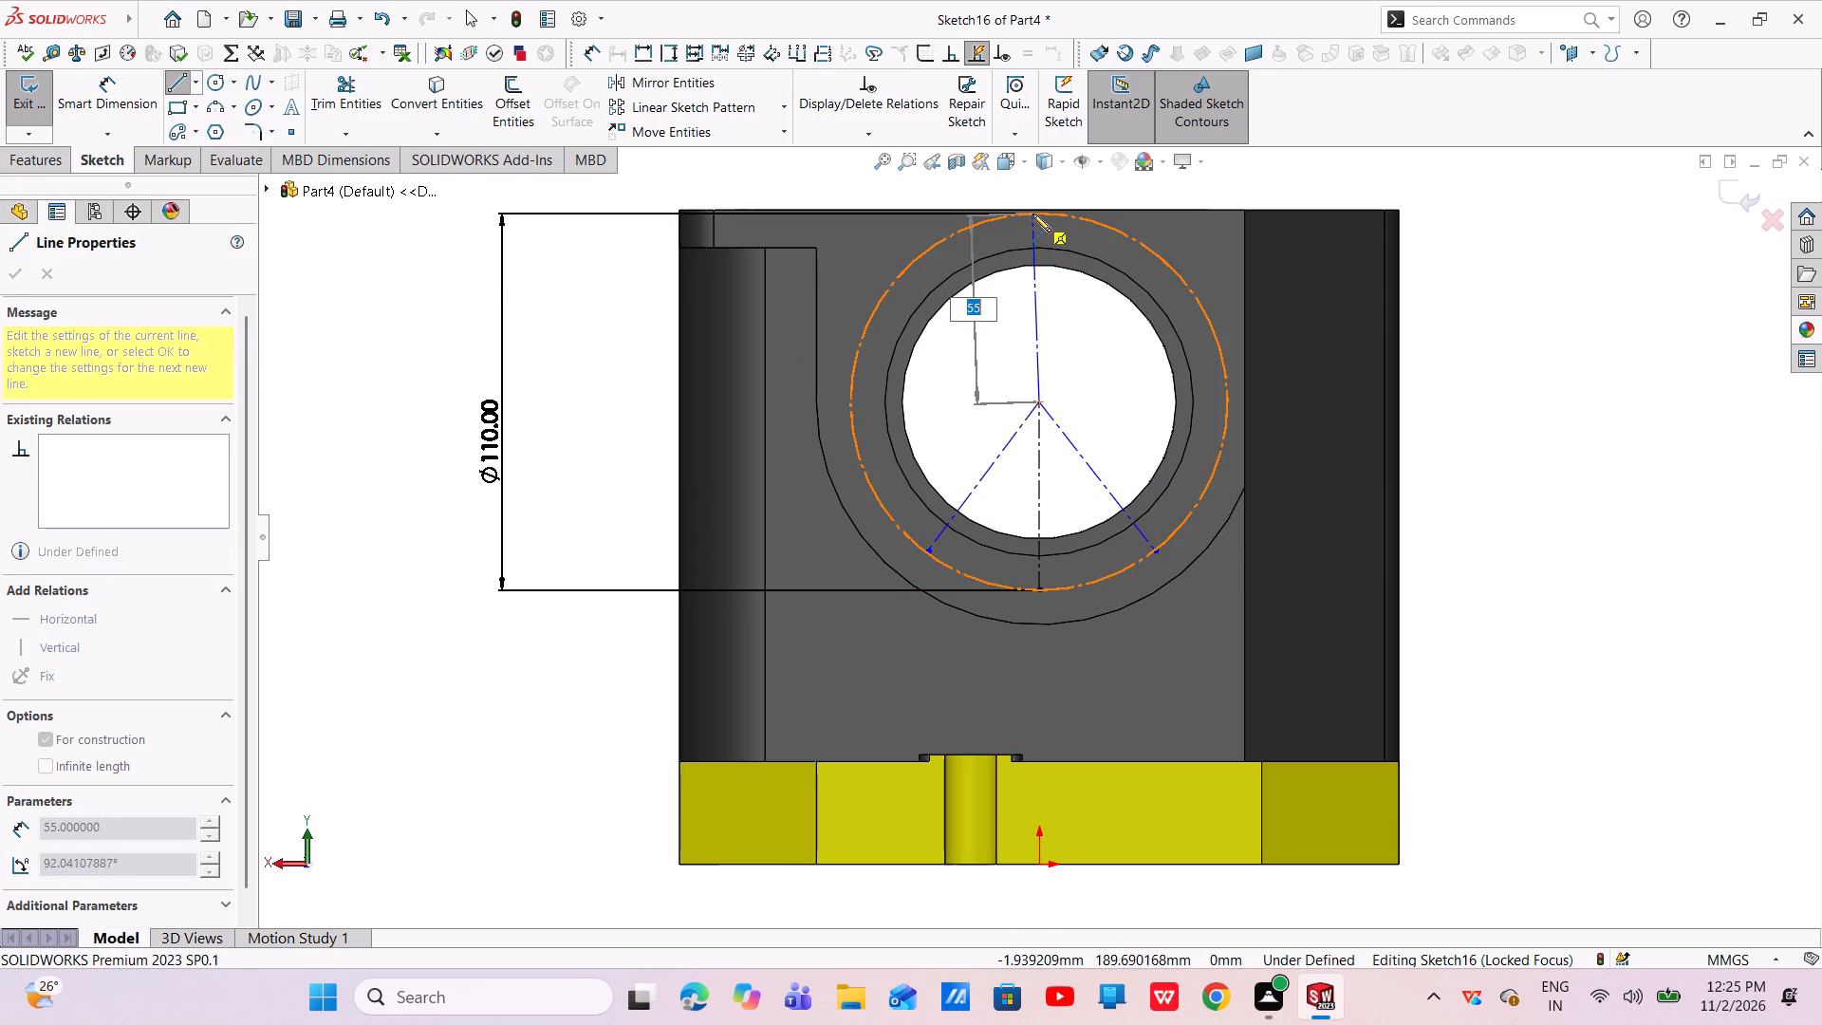
left_click(1032, 212)
right_click(1032, 212)
left_click(1055, 227)
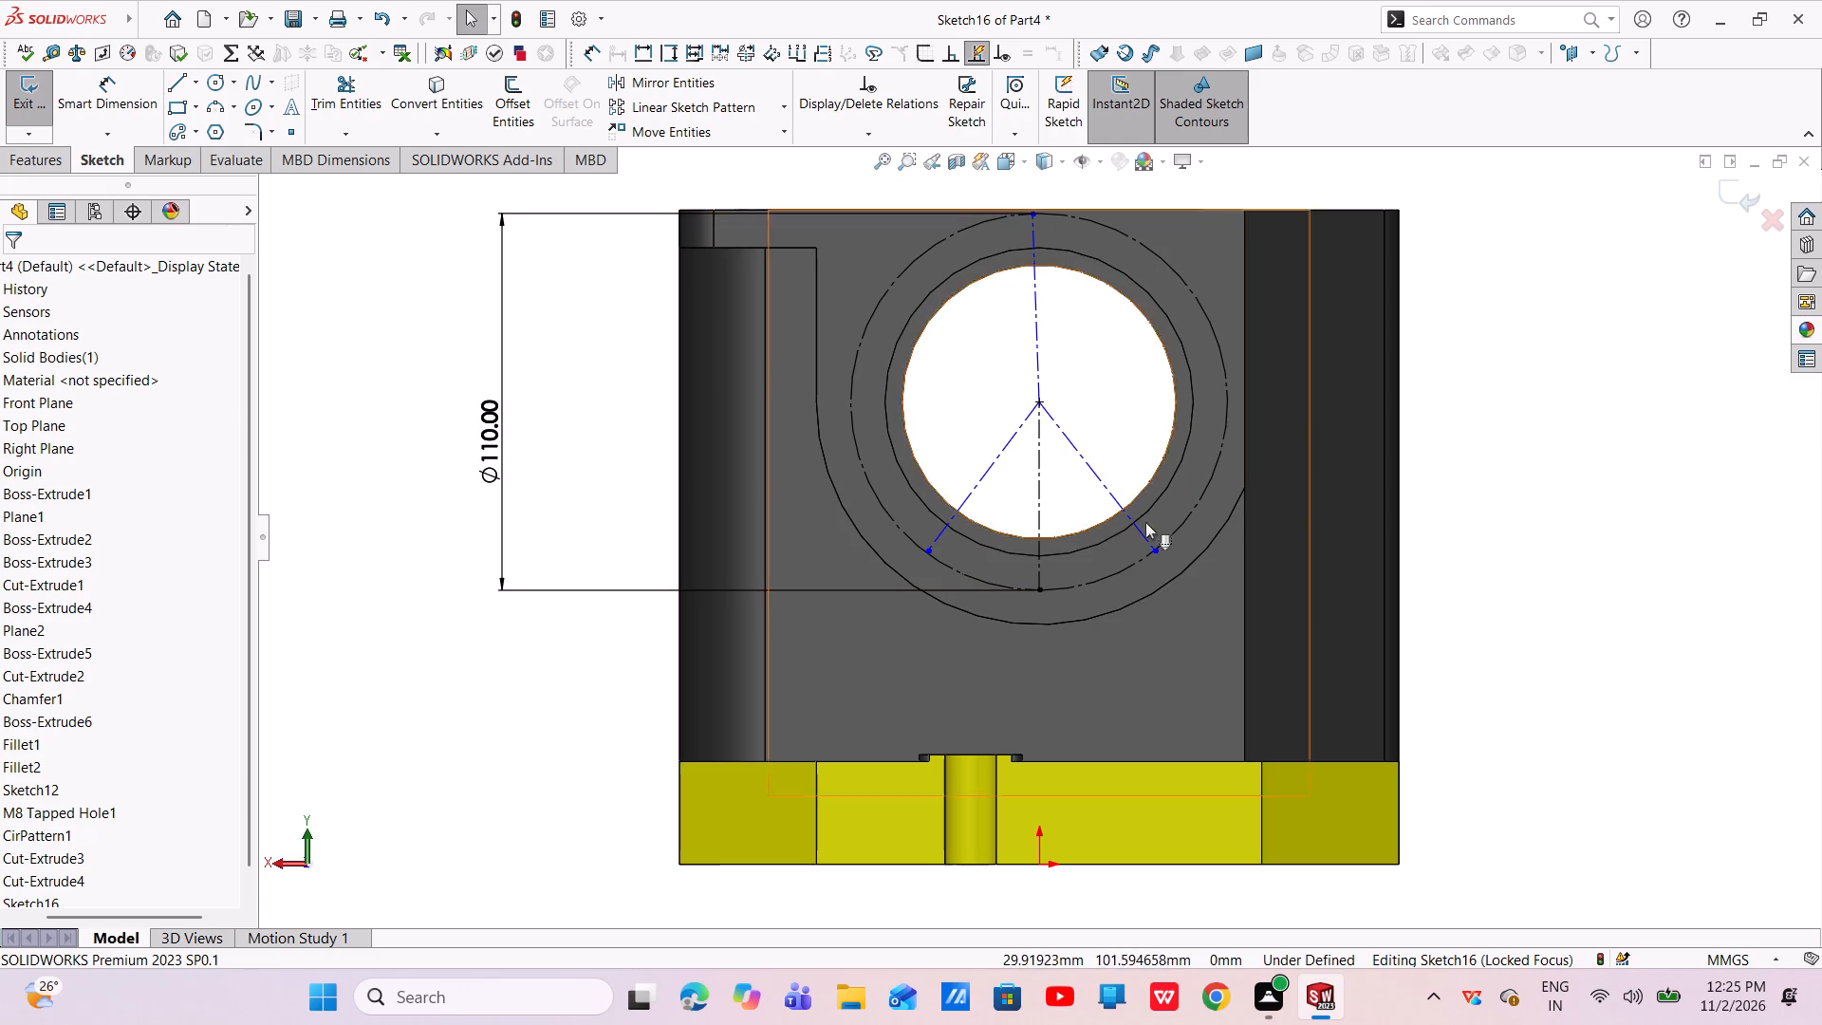
Move the lower-right centerline's endpoint up along the 110 mm circle to about X 45, Y 104 mm.
left_click_drag(1155, 551, 1209, 527)
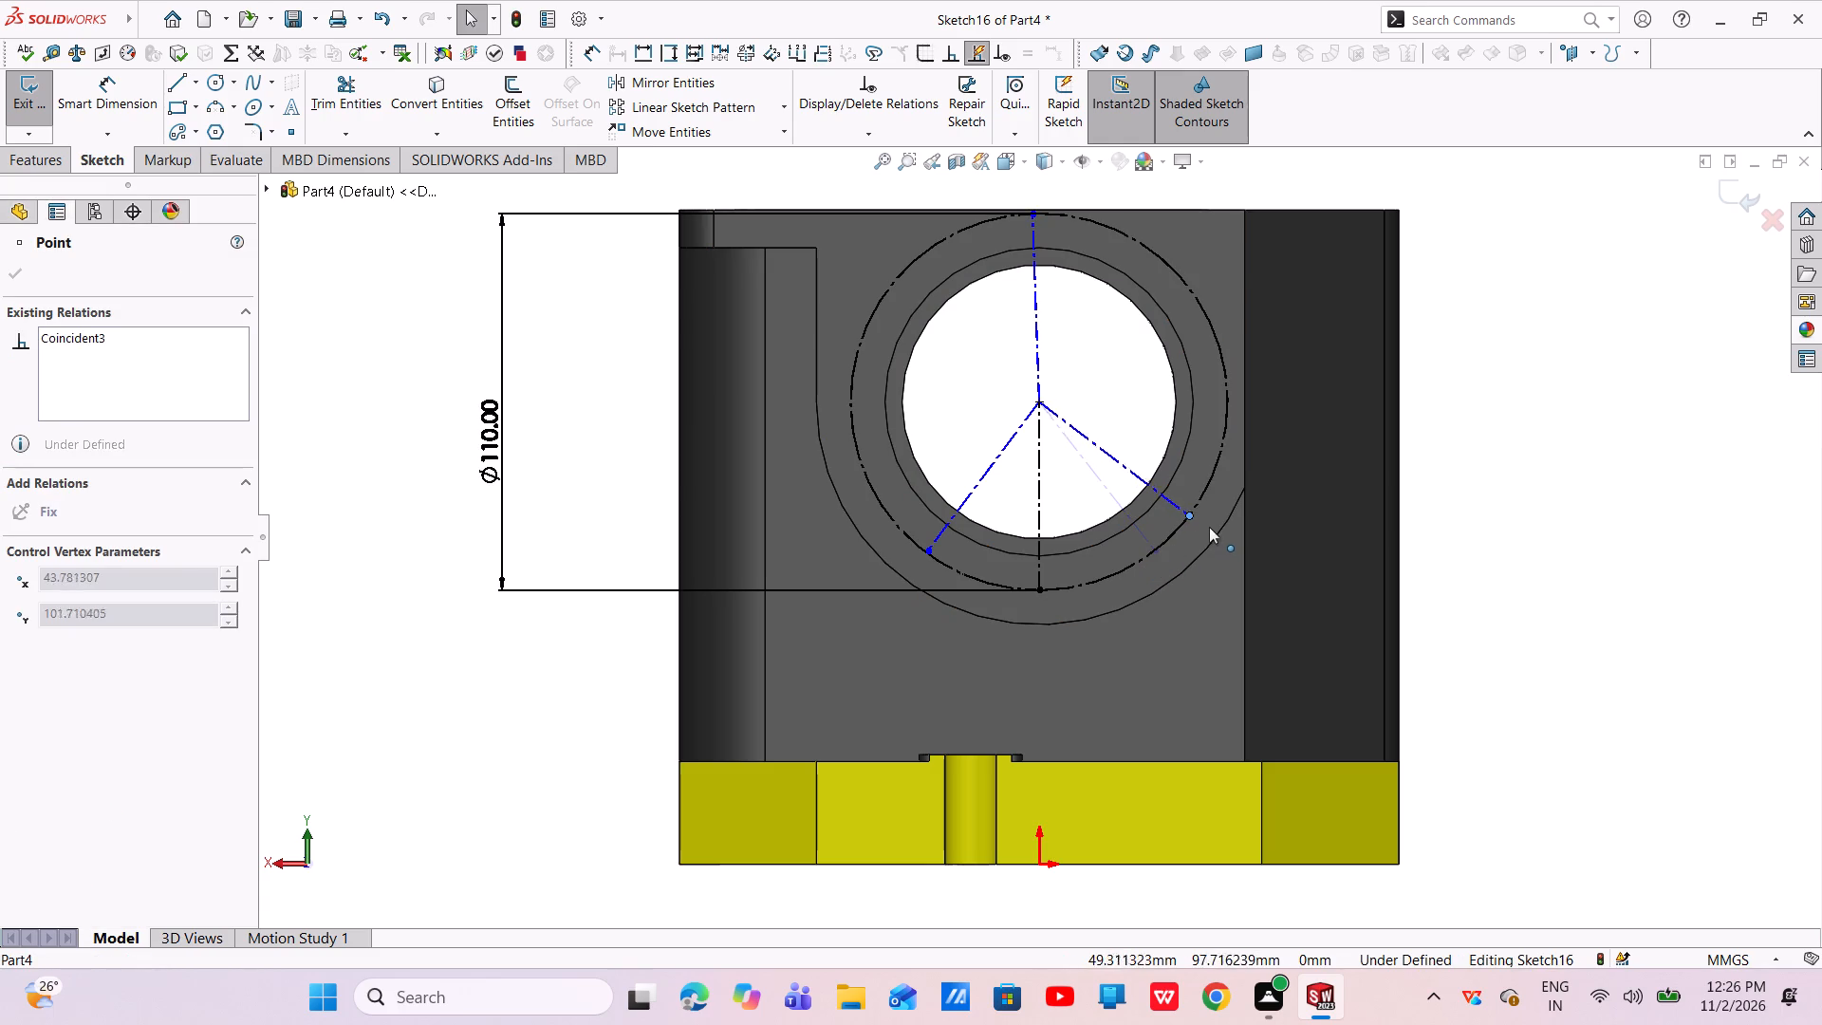
left_click_drag(1209, 527, 1210, 520)
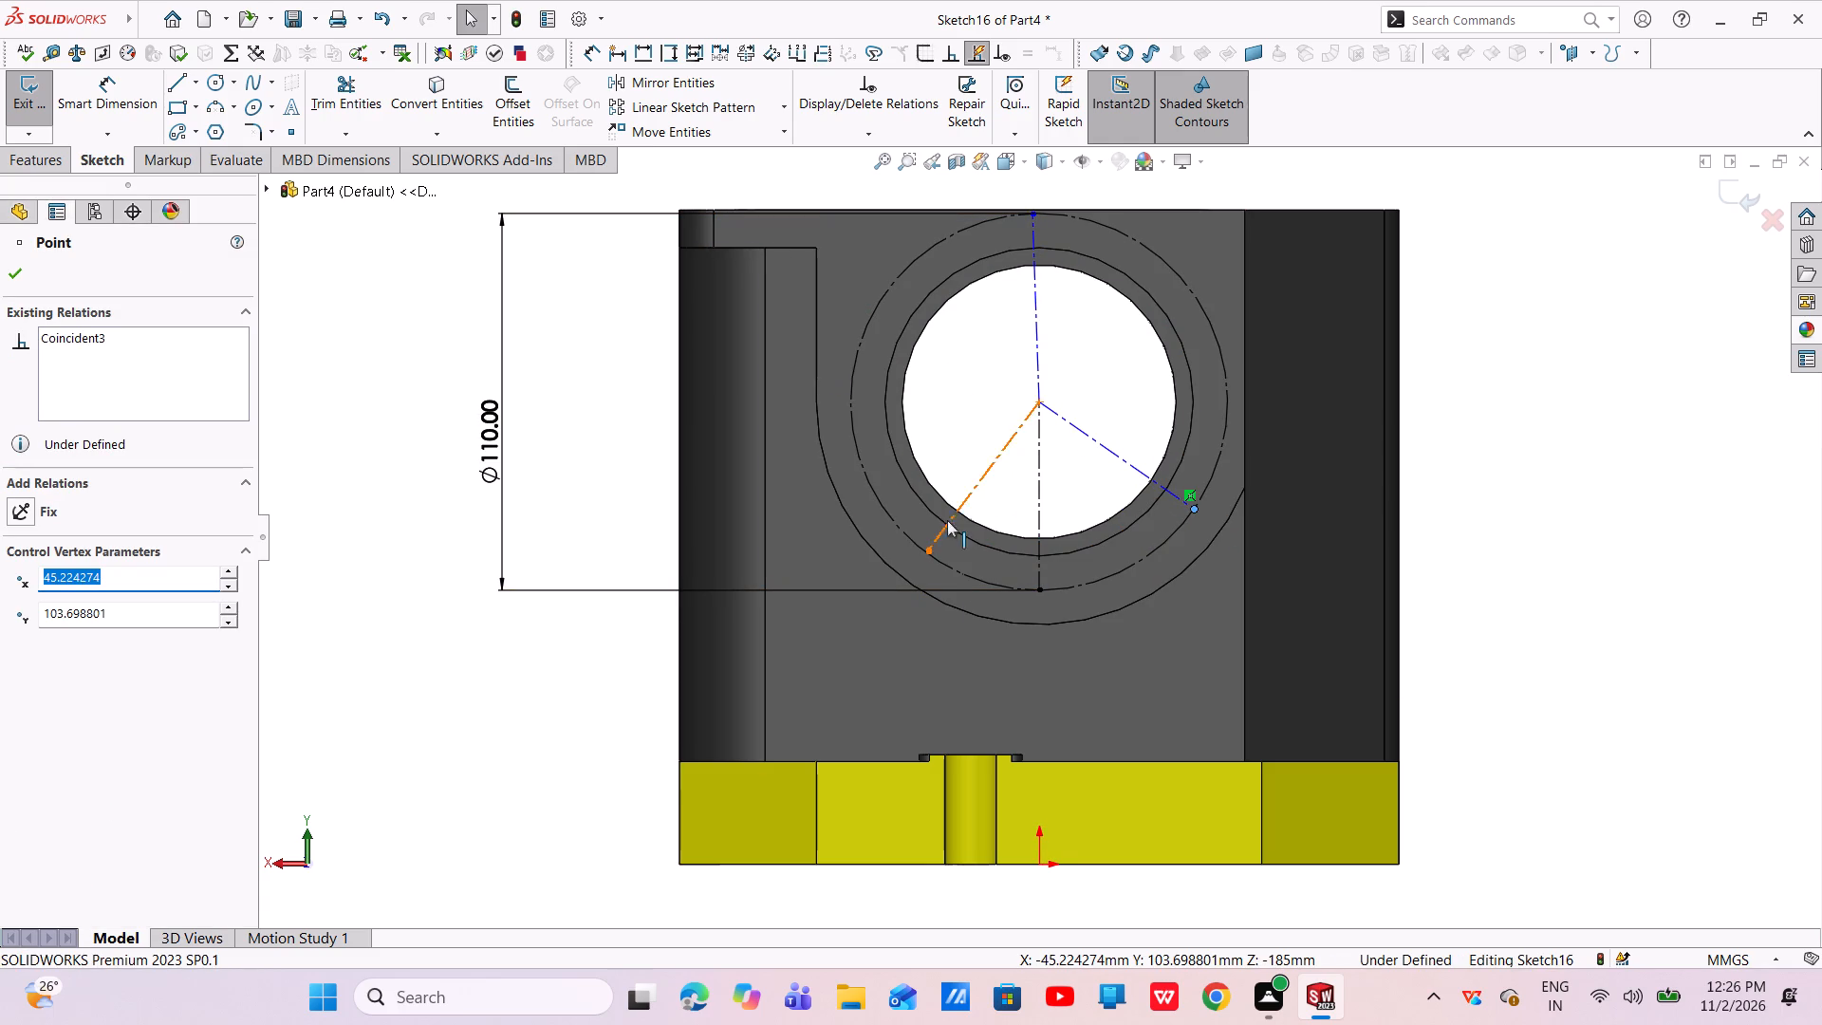
Move the lower-left centerline's endpoint up and outward to about X -42, Y 96 mm.
left_click_drag(924, 552, 898, 536)
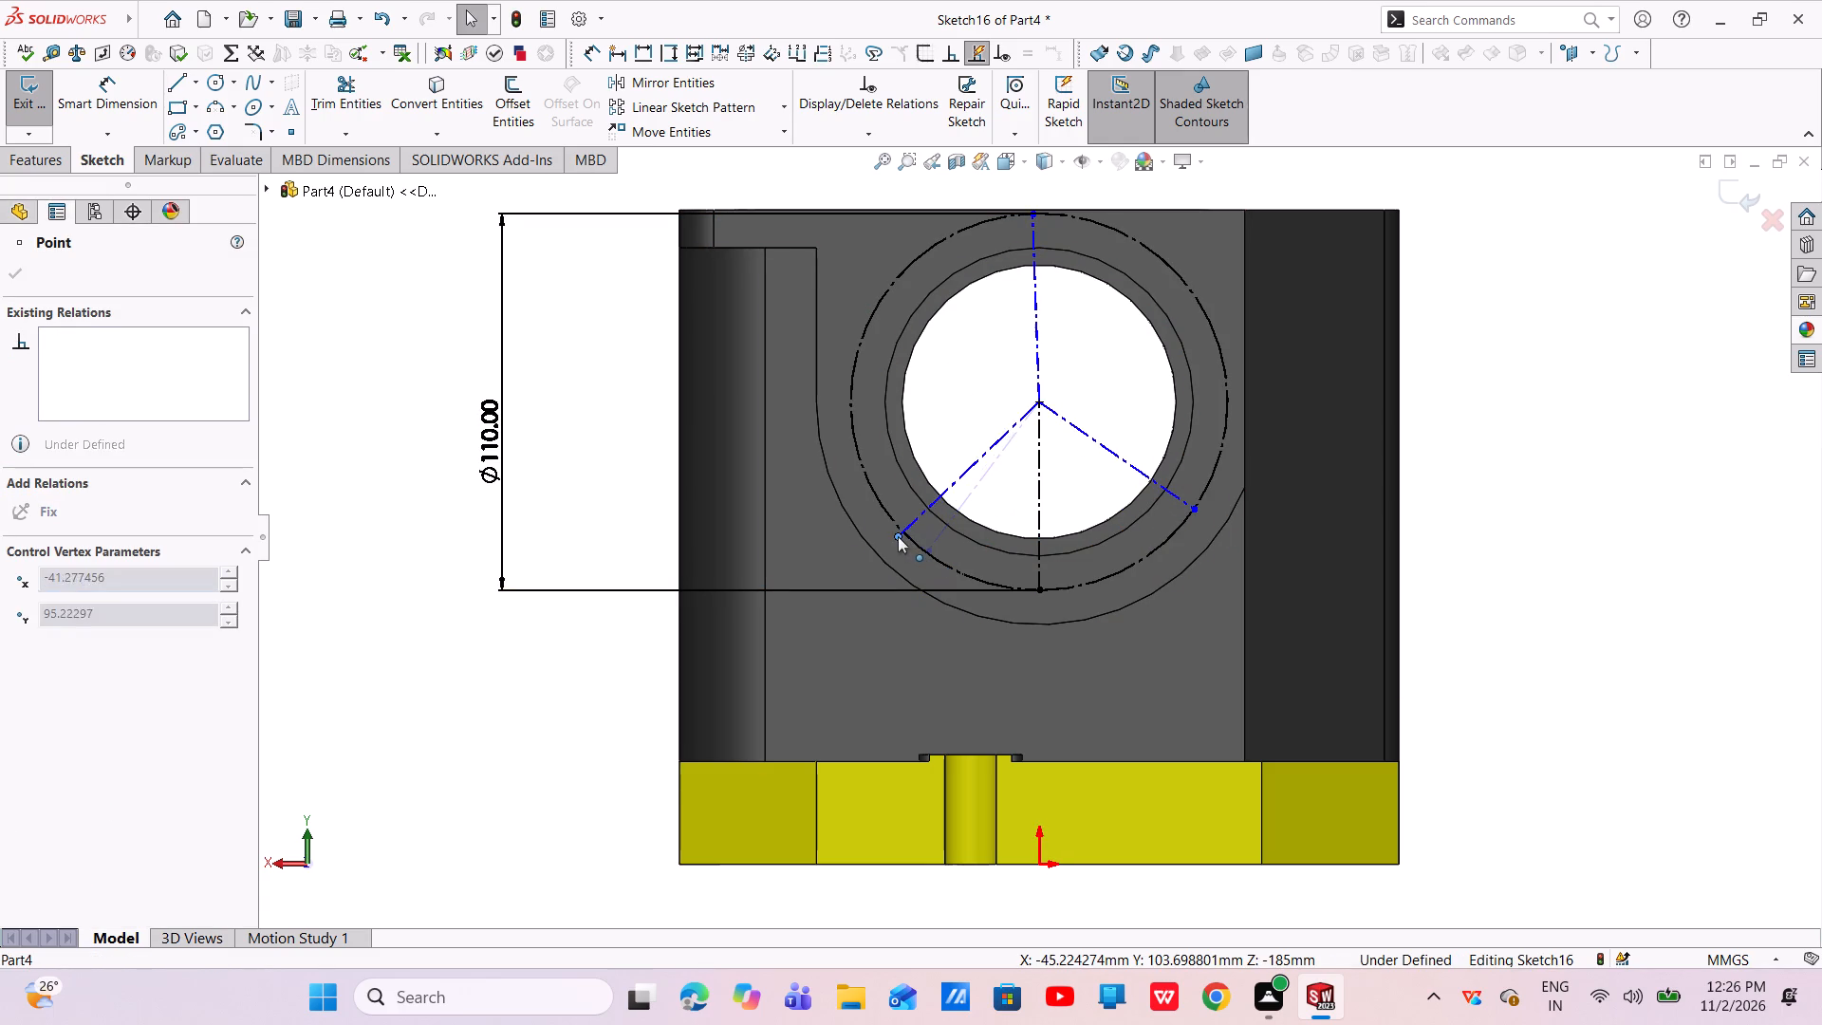
left_click_drag(898, 536, 895, 536)
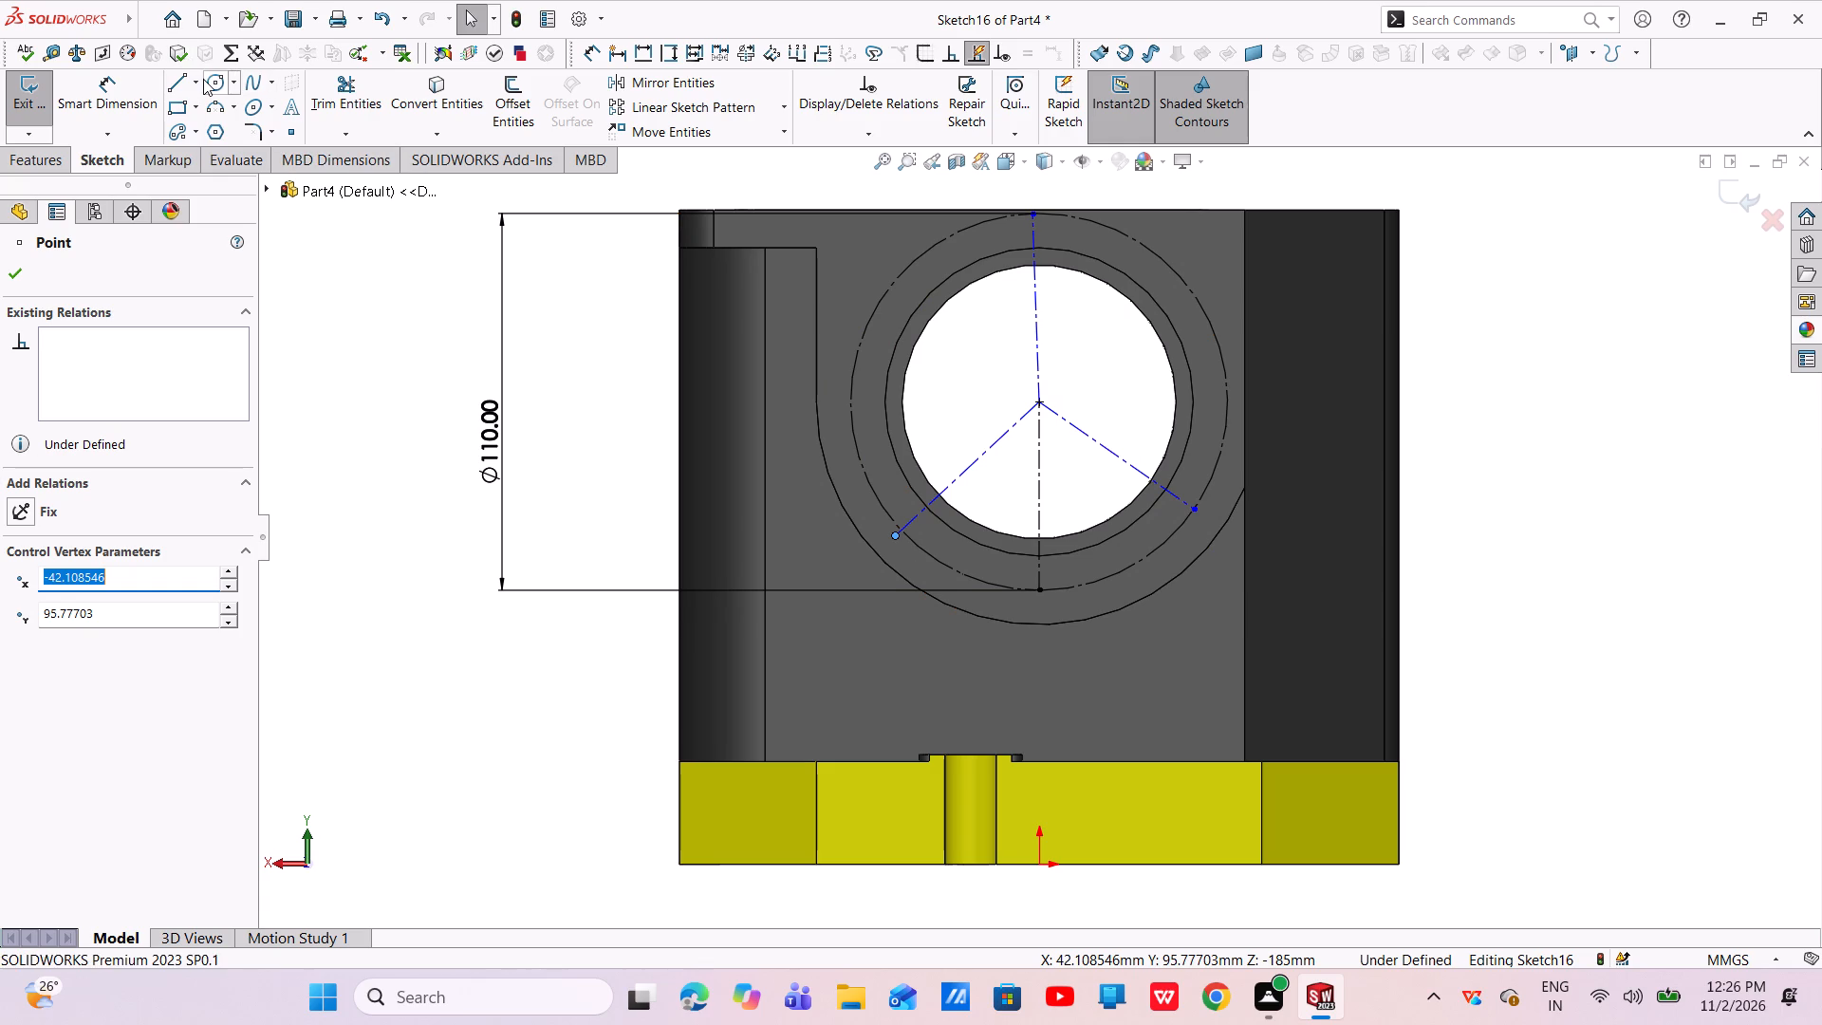
Draw a 55 mm centerline from the bore centre sloping up-left to the 110 mm circle at about 140°.
left_click(199, 80)
left_click(204, 134)
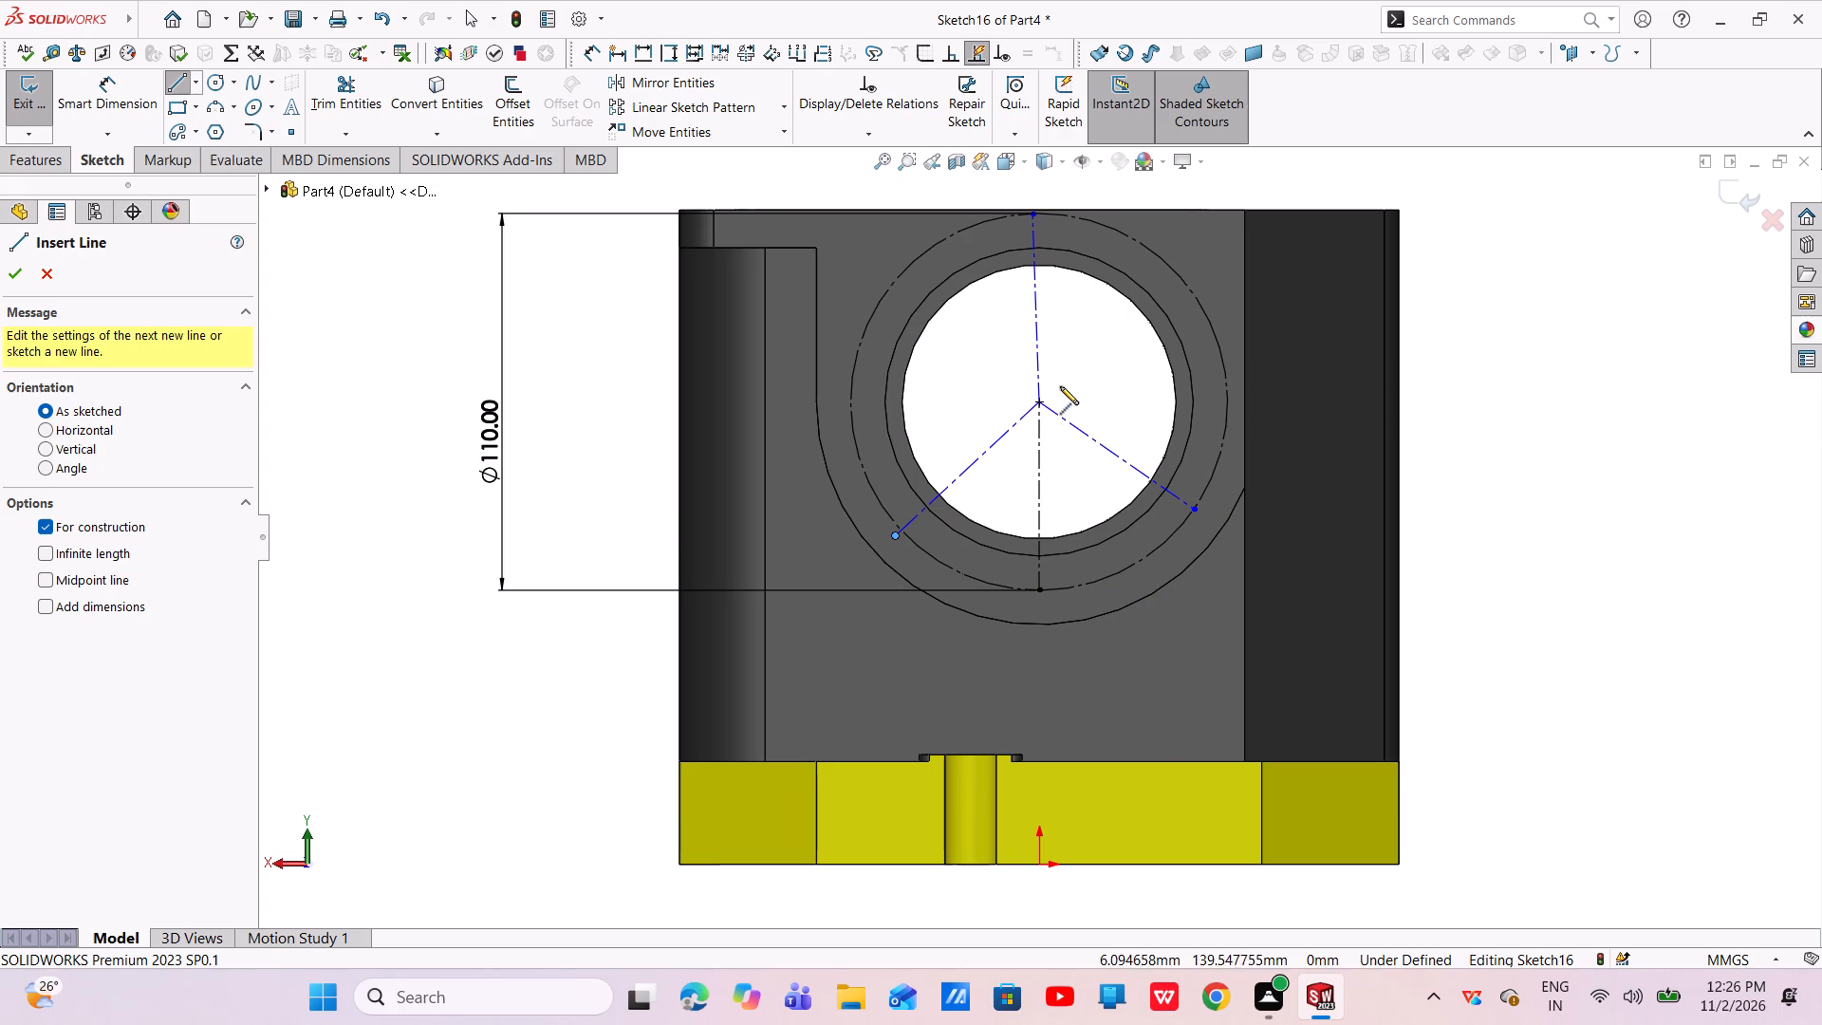
left_click(1040, 401)
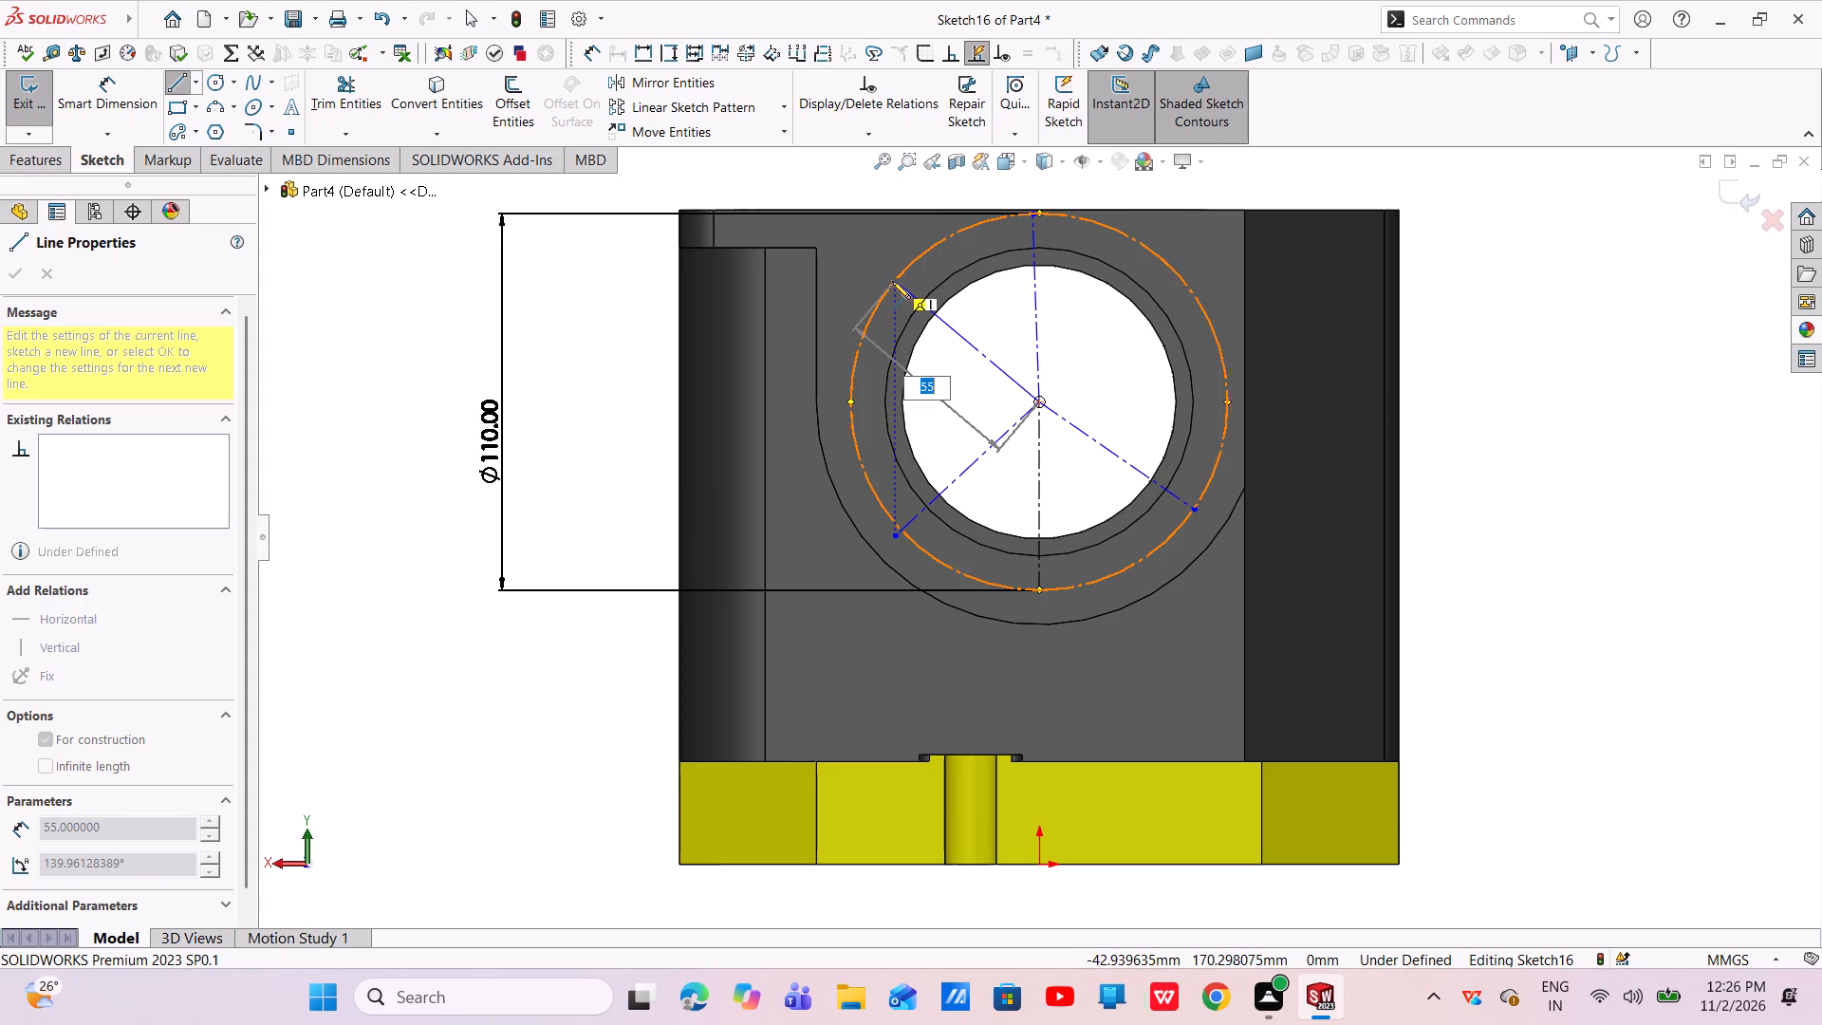
left_click(892, 281)
right_click(892, 281)
left_click(905, 287)
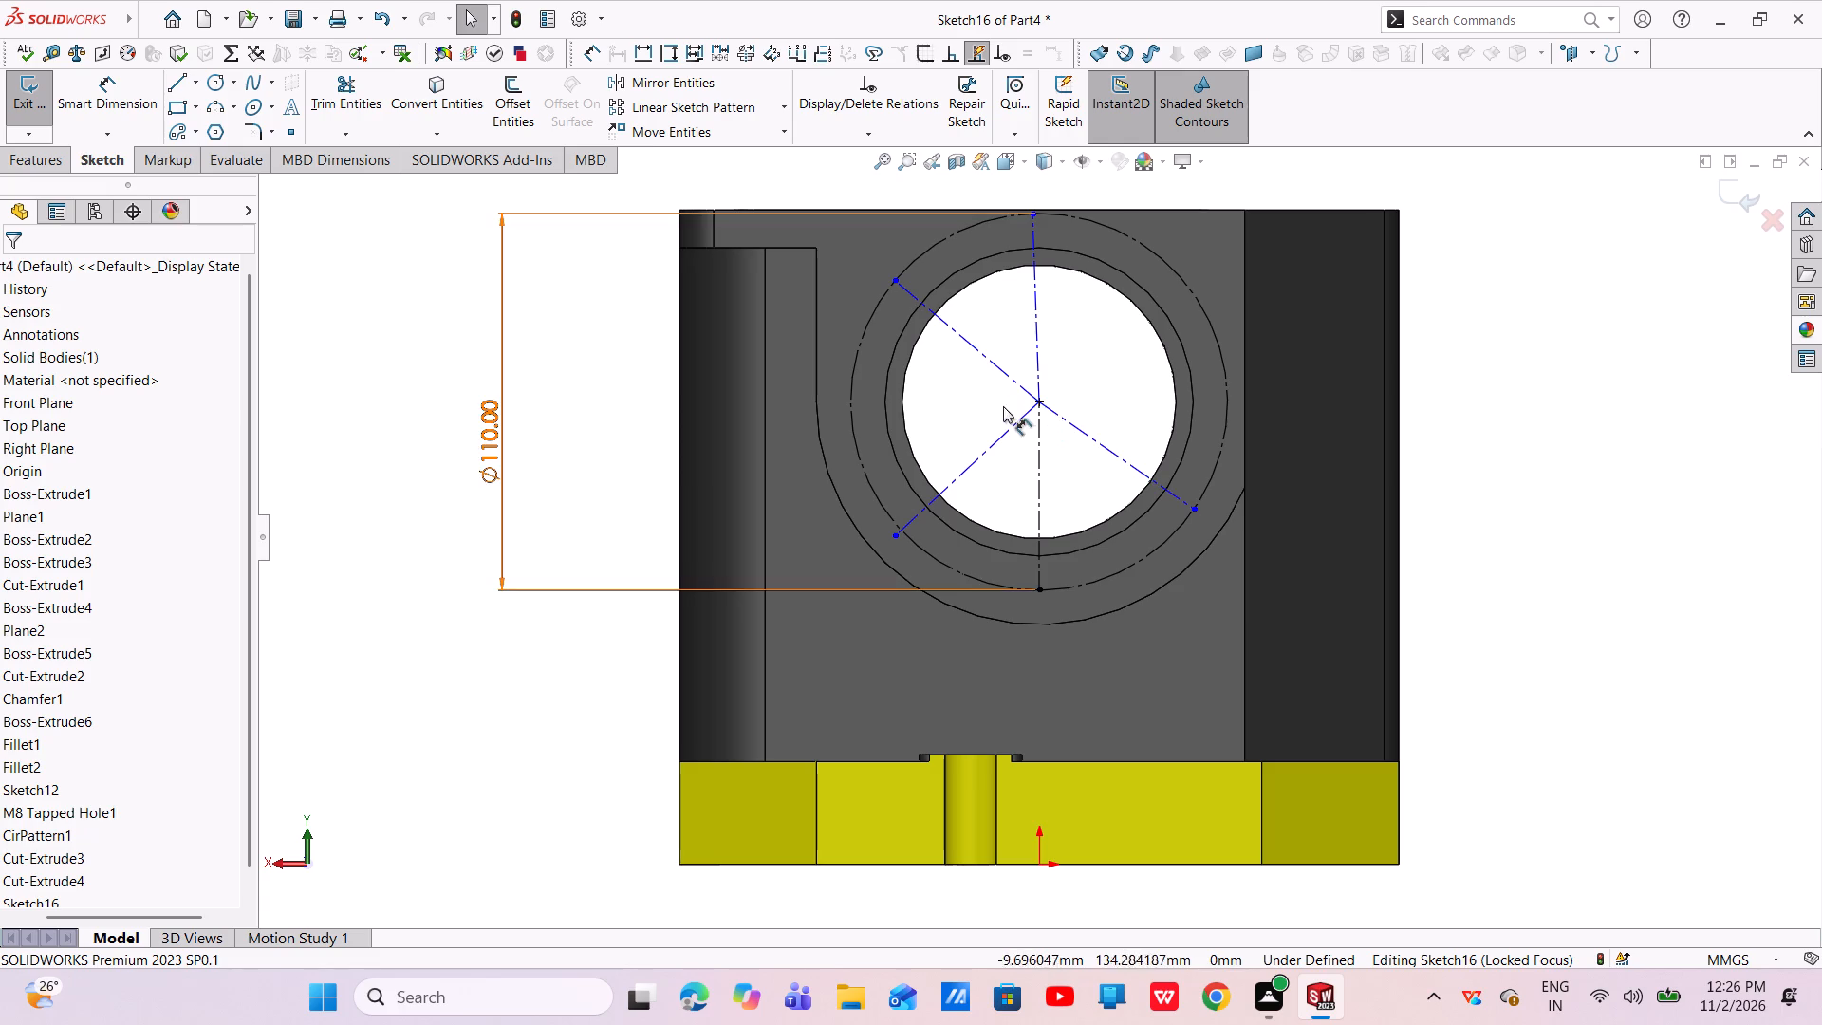
Draw a 55 mm centerline from the bore centre sloping up-right at 45° to the 110 mm circle.
left_click(200, 80)
left_click(214, 121)
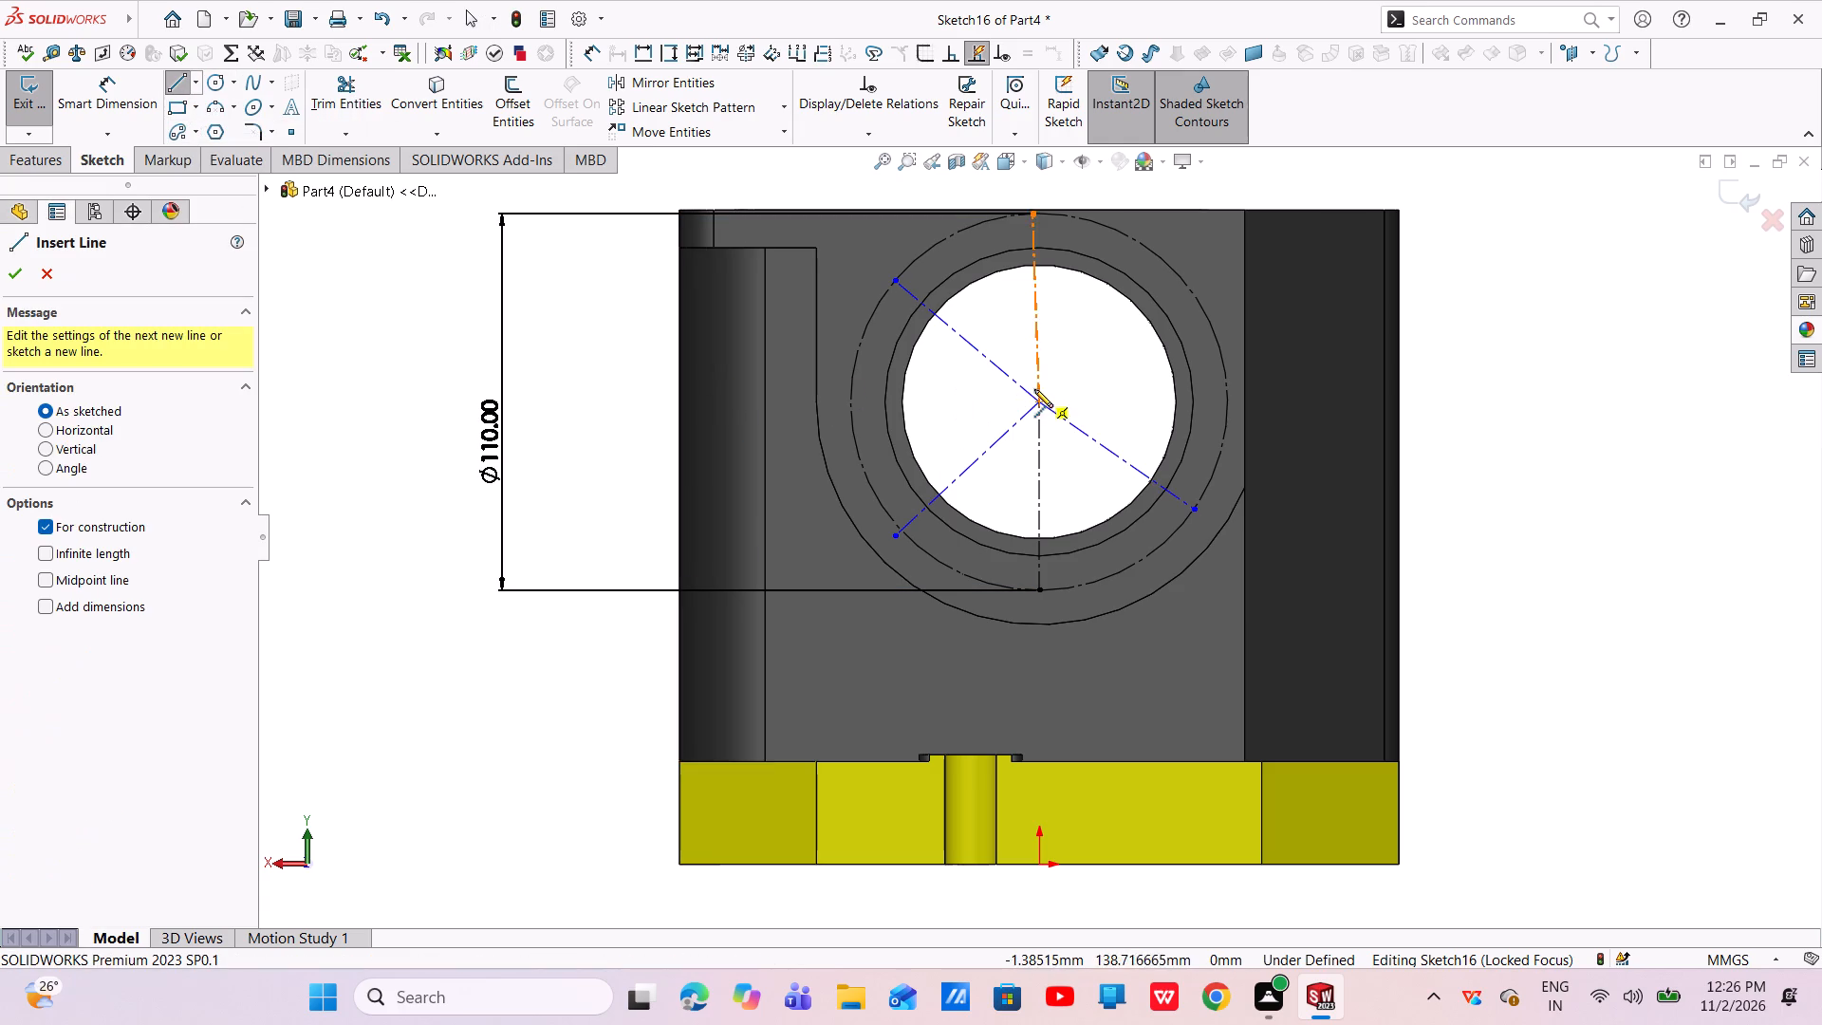
left_click(1037, 403)
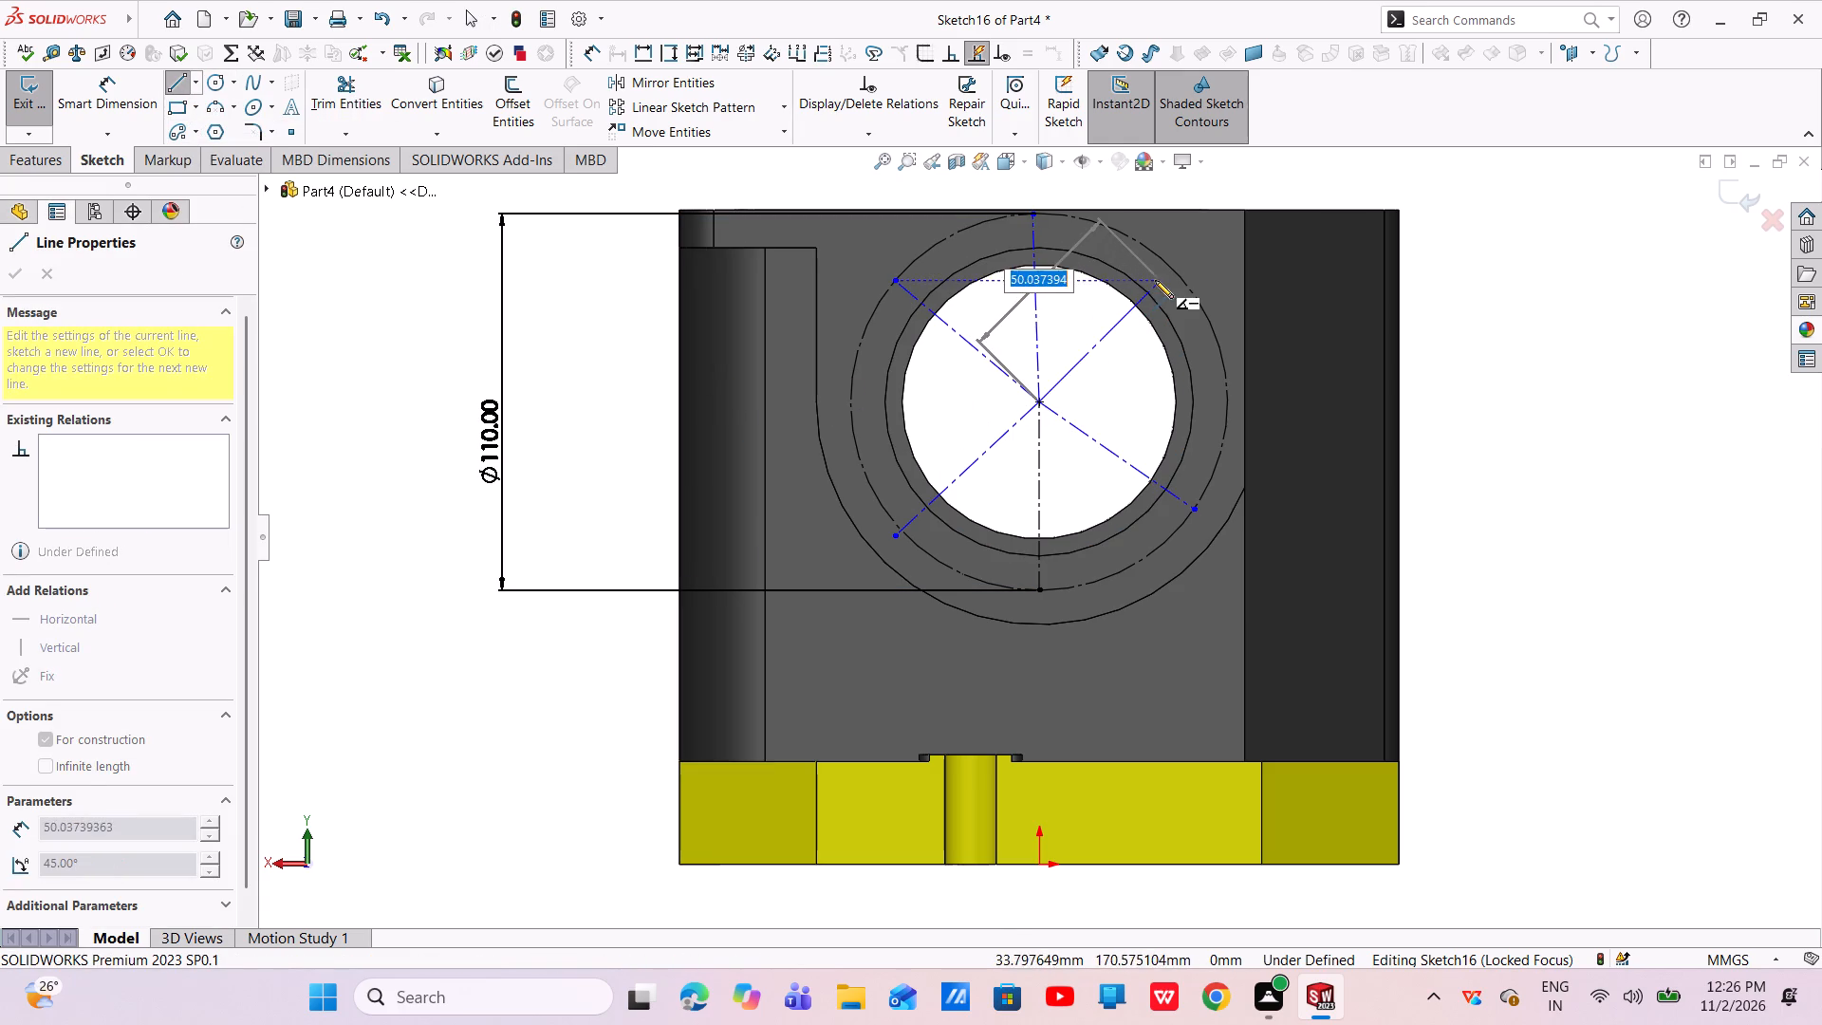
left_click(1170, 268)
right_click(1170, 268)
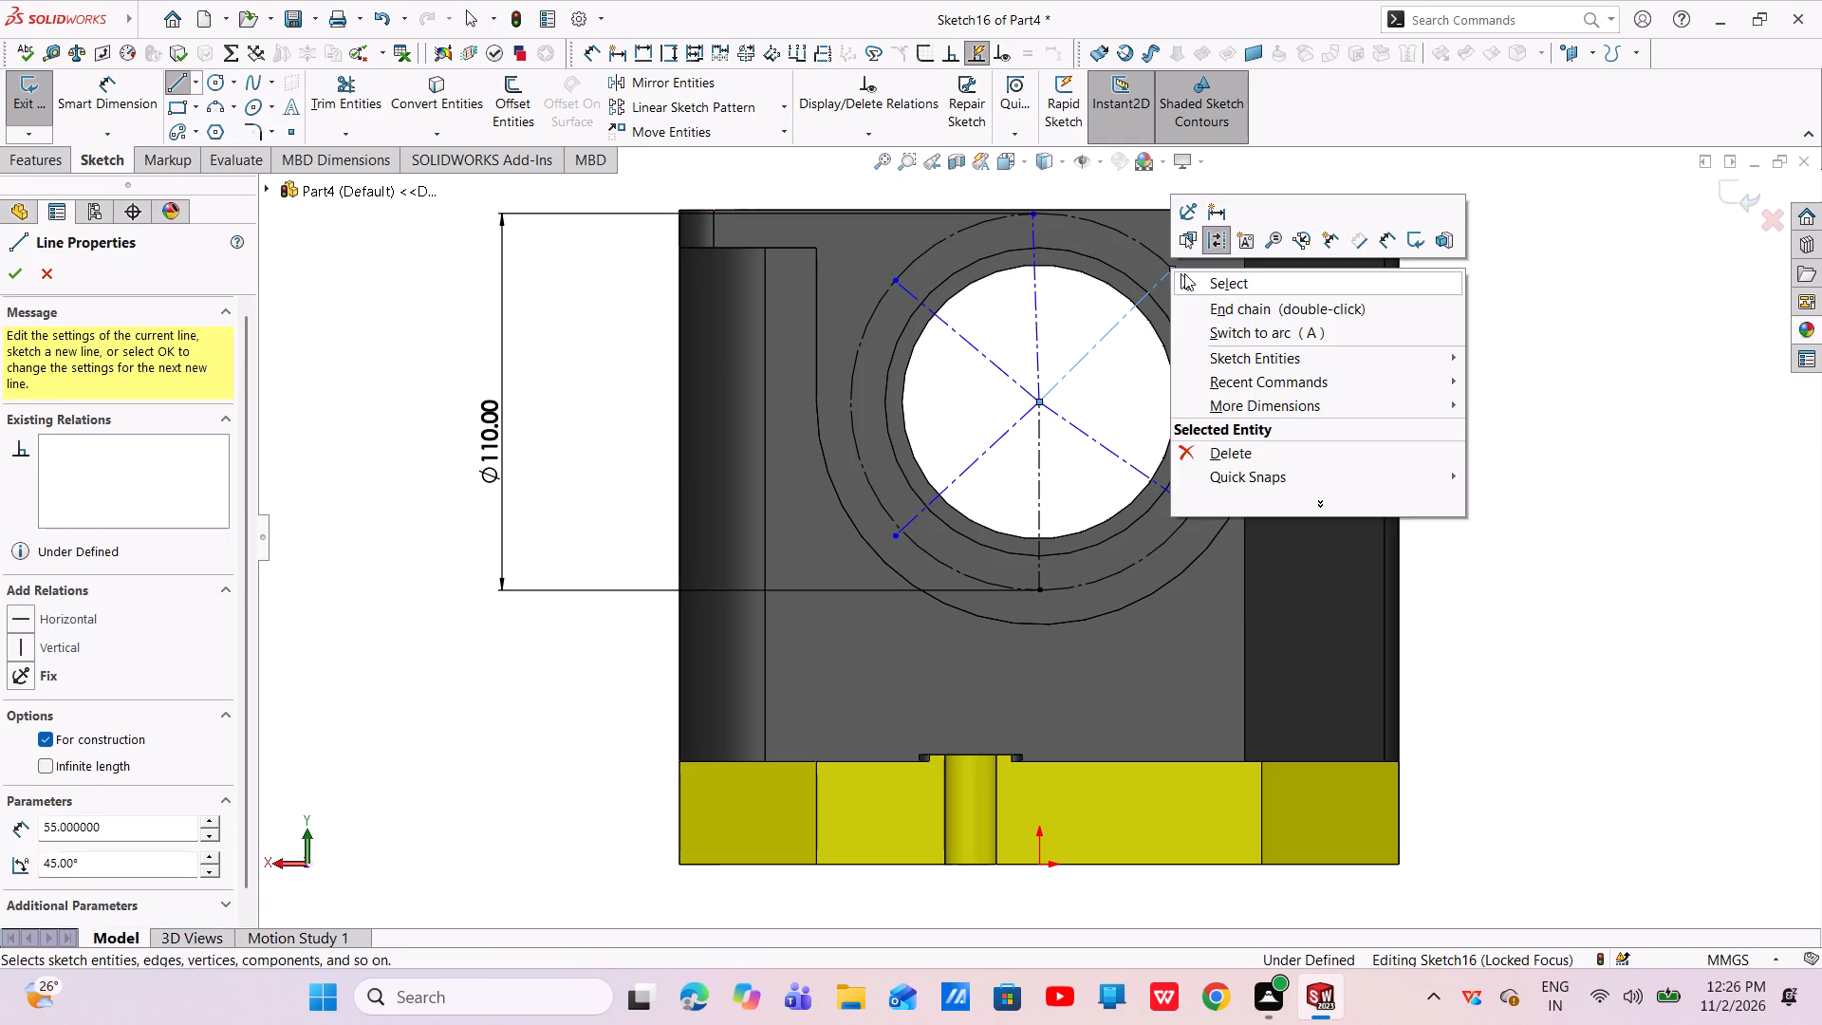
left_click(1185, 274)
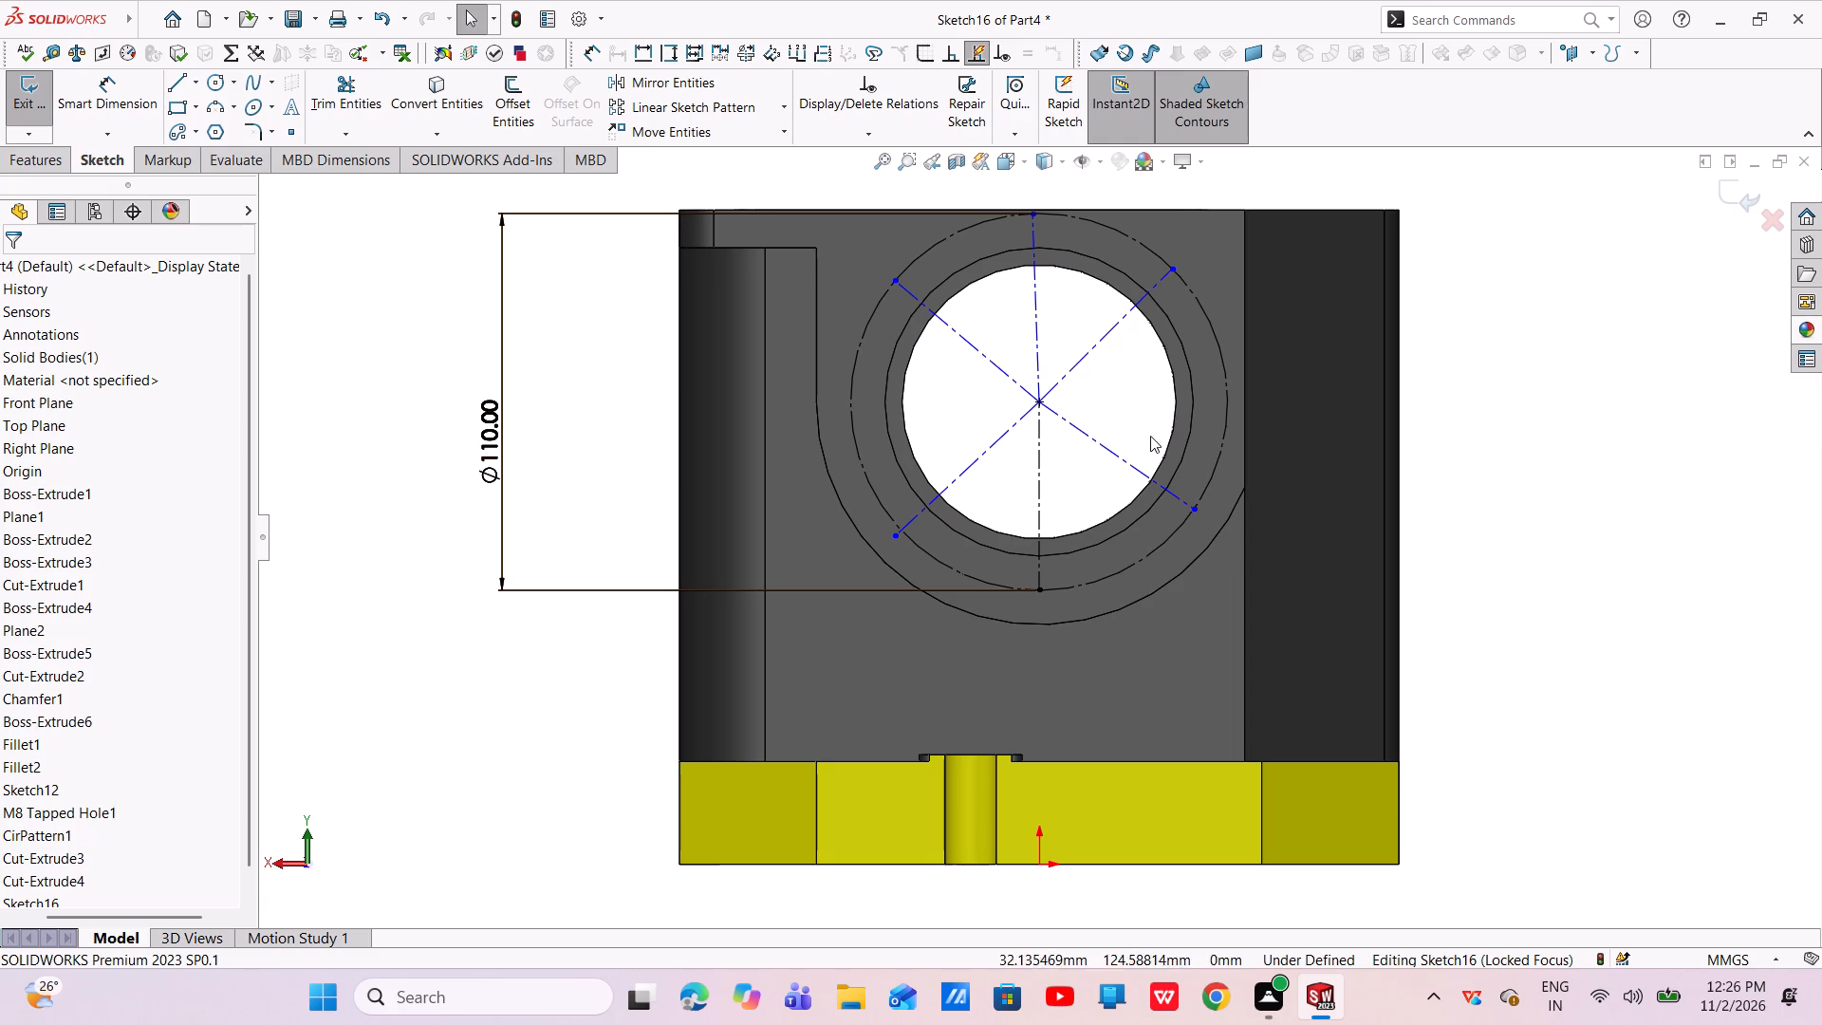
Dimension the angle between the lower vertical centerline and the lower-left centerline as 45°.
left_click(82, 103)
scroll(1141, 463, "down", 4)
left_click(898, 466)
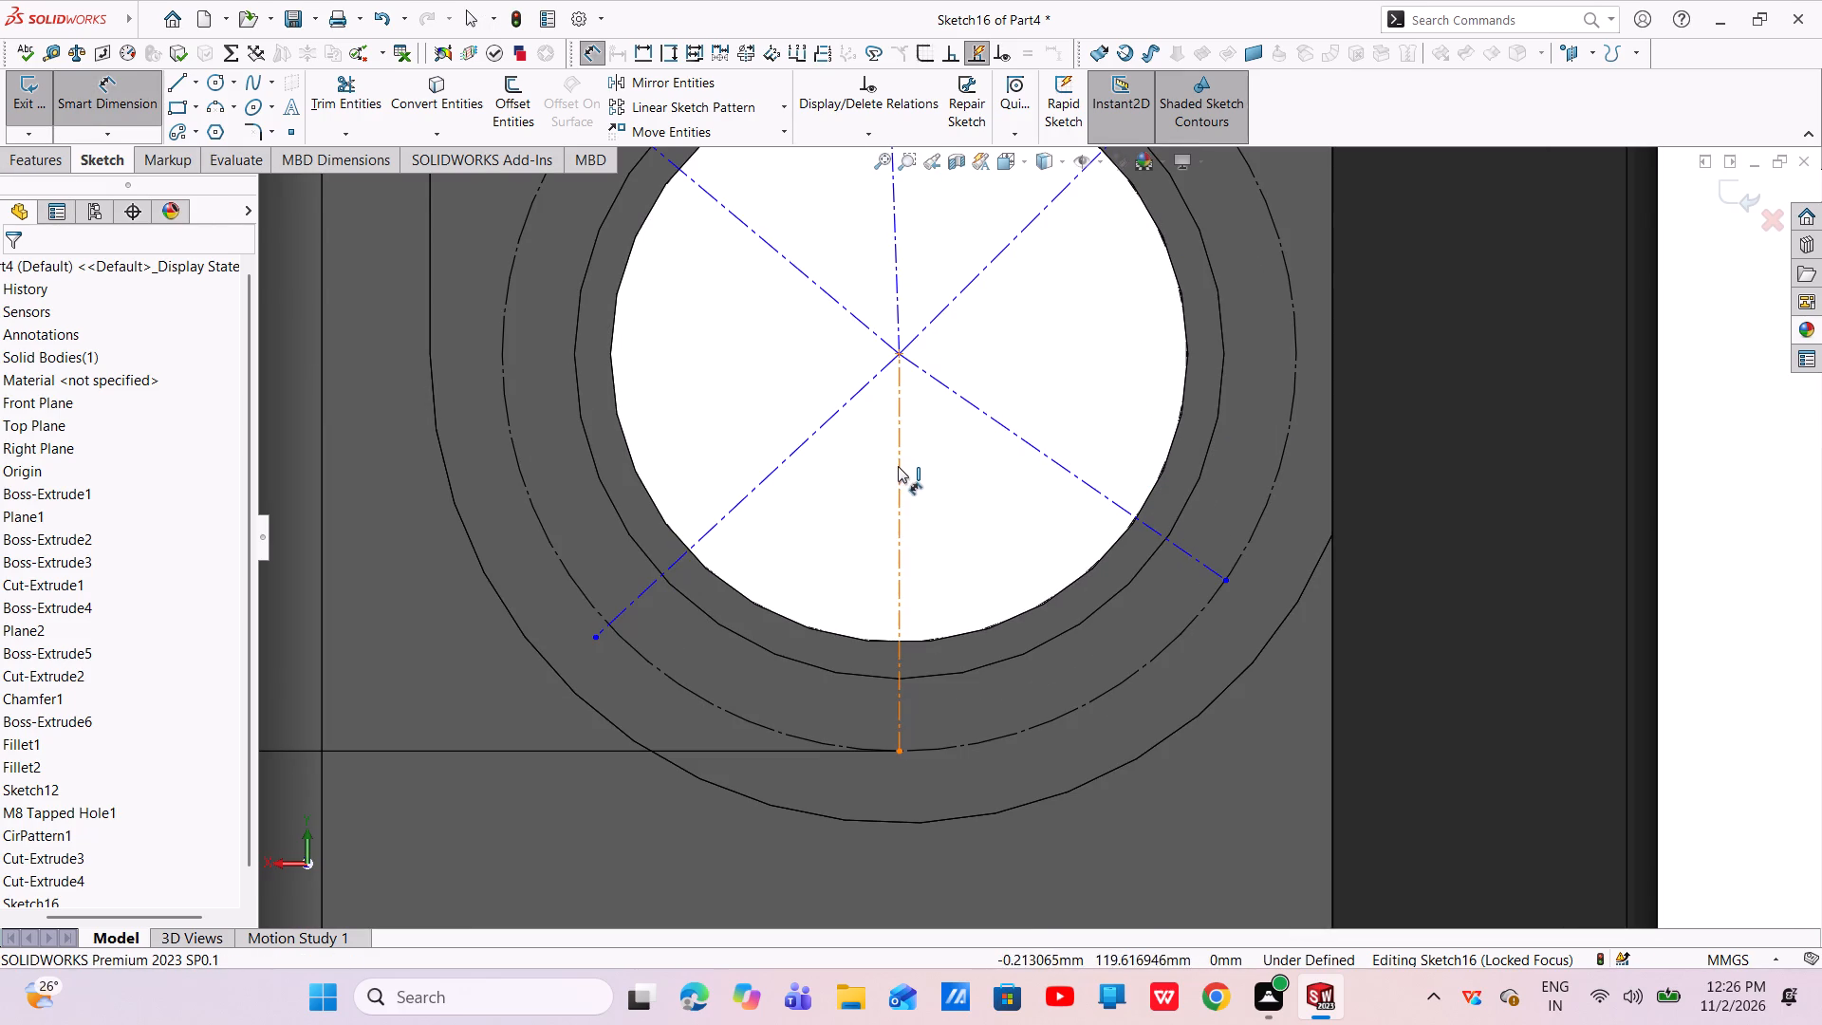
left_click(807, 438)
left_click(853, 475)
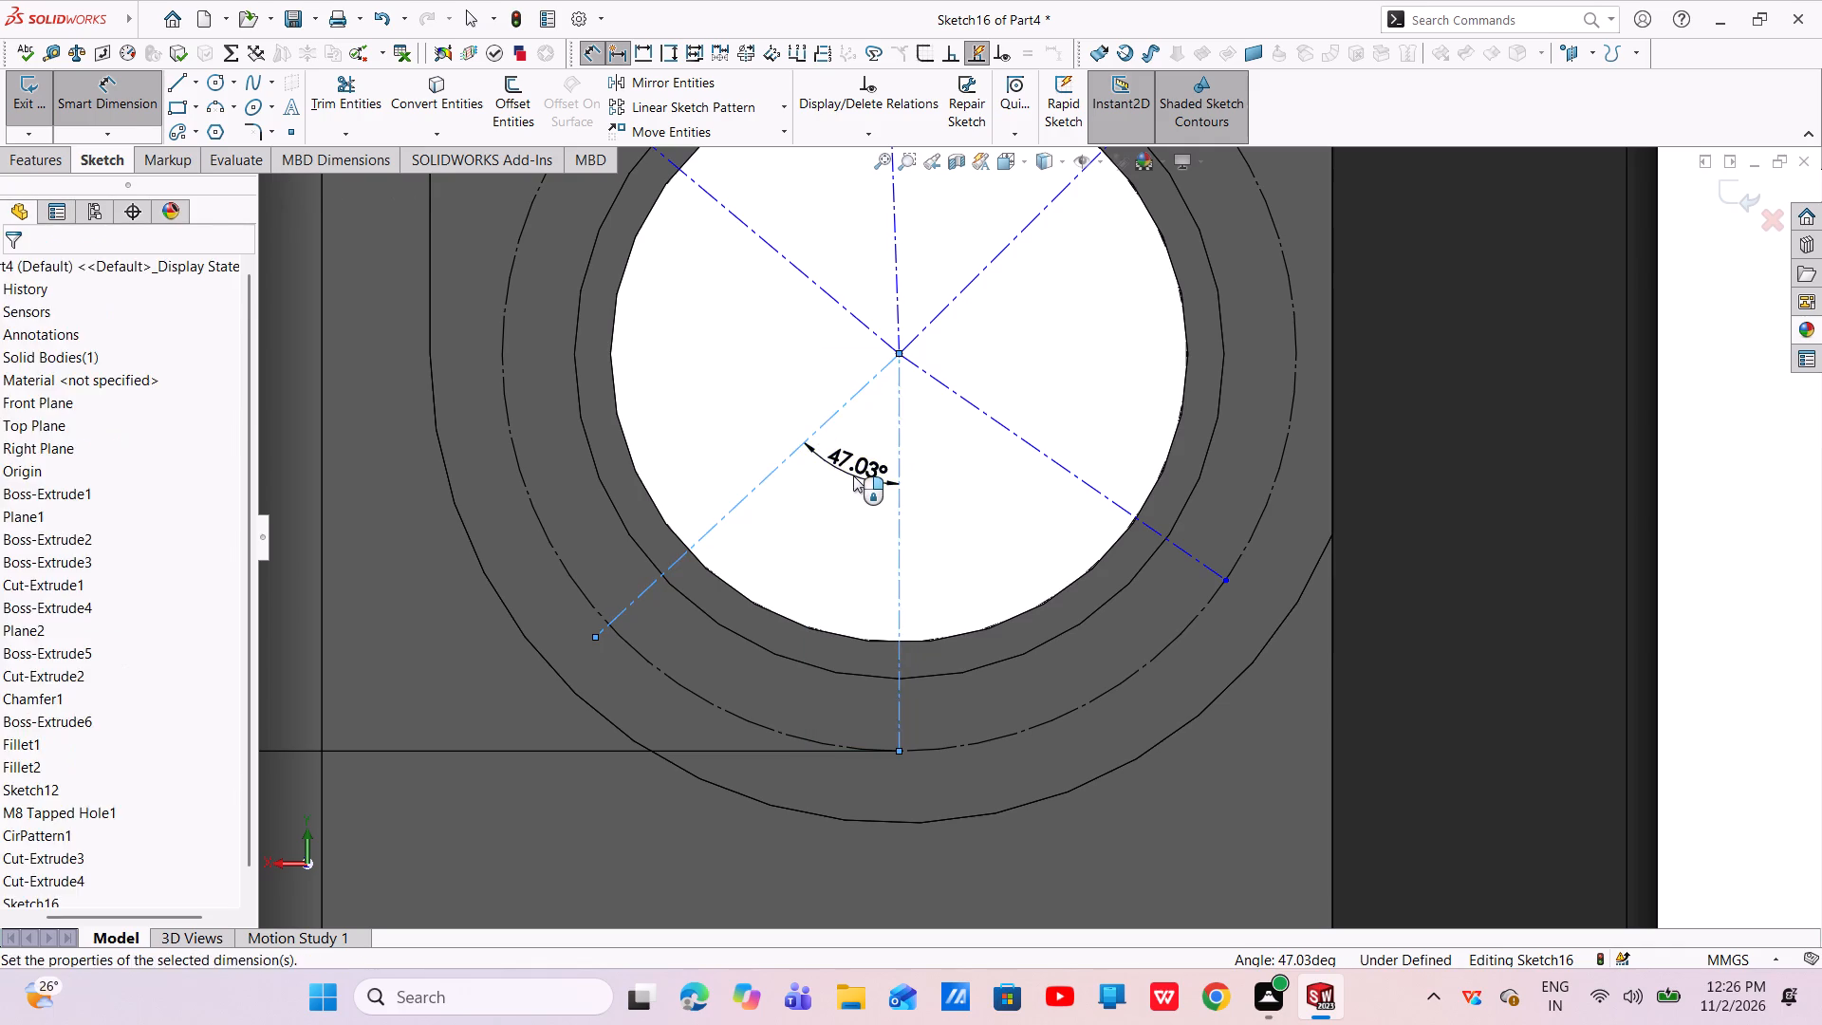
key("BackSpace")
type("45")
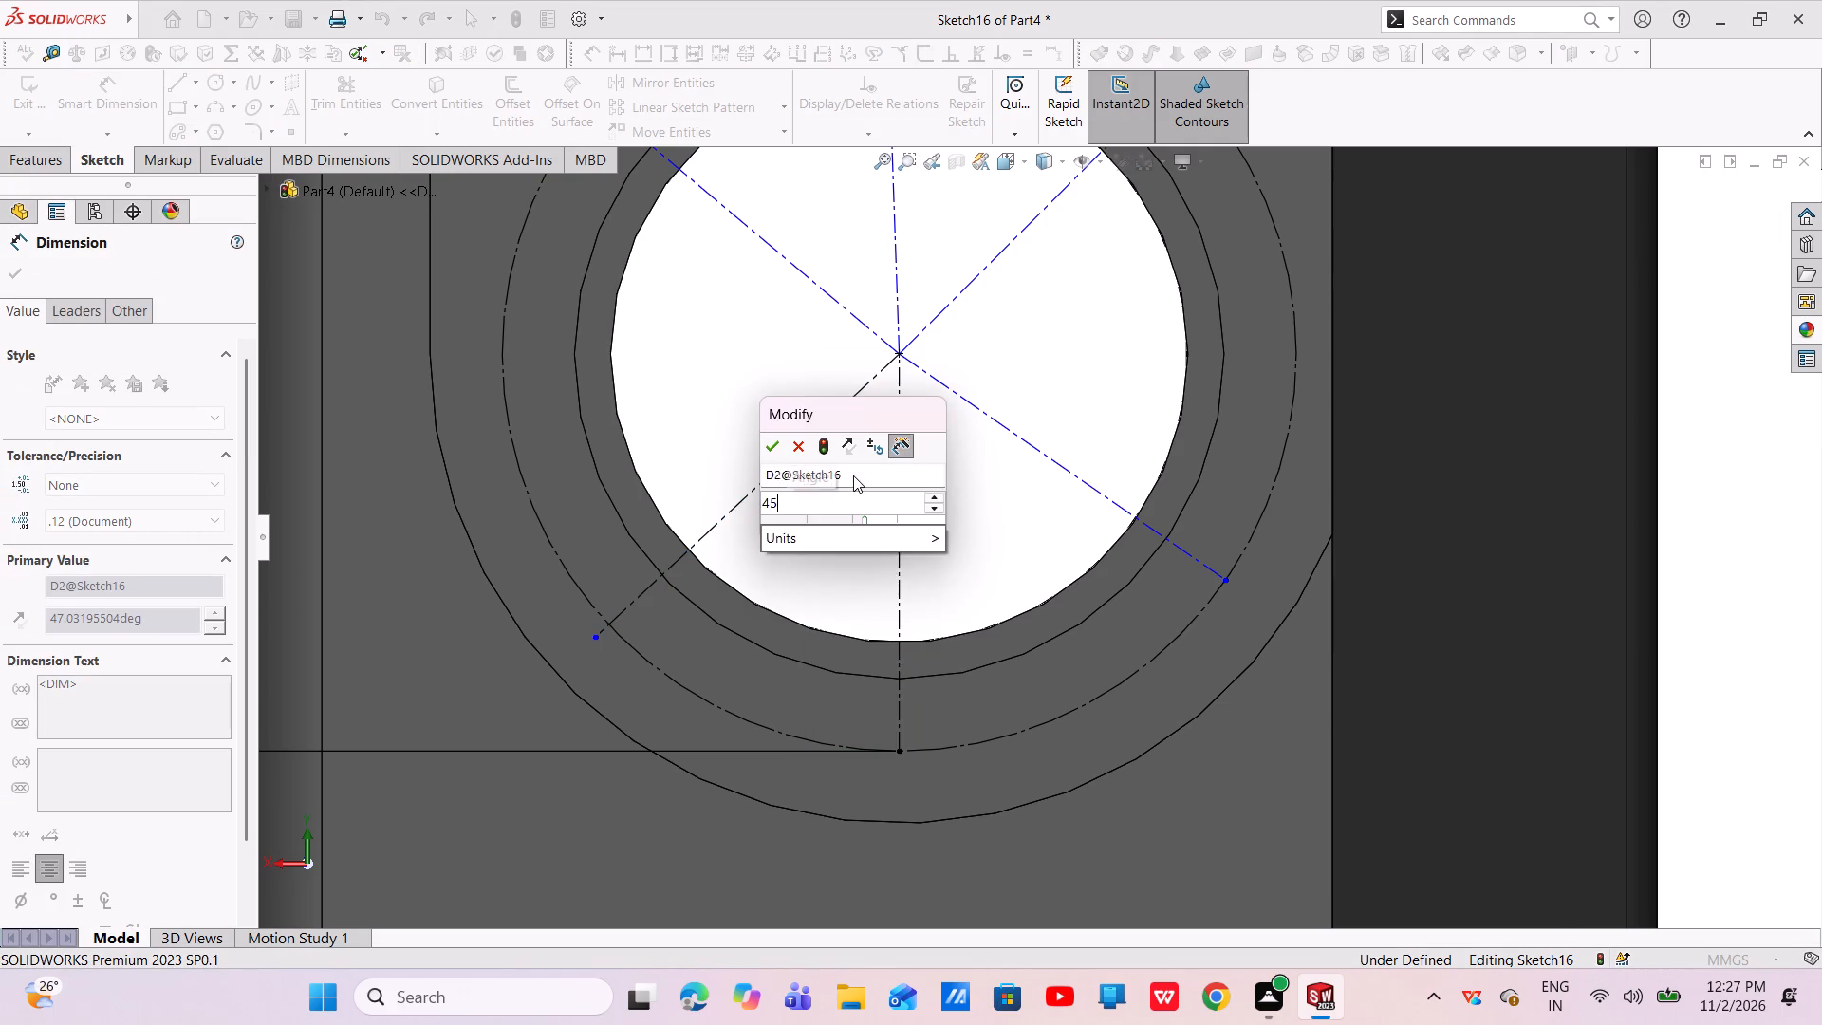
key("Return")
Dimension the angle between the lower vertical centerline and the lower-right centerline as 45°.
left_click(1009, 429)
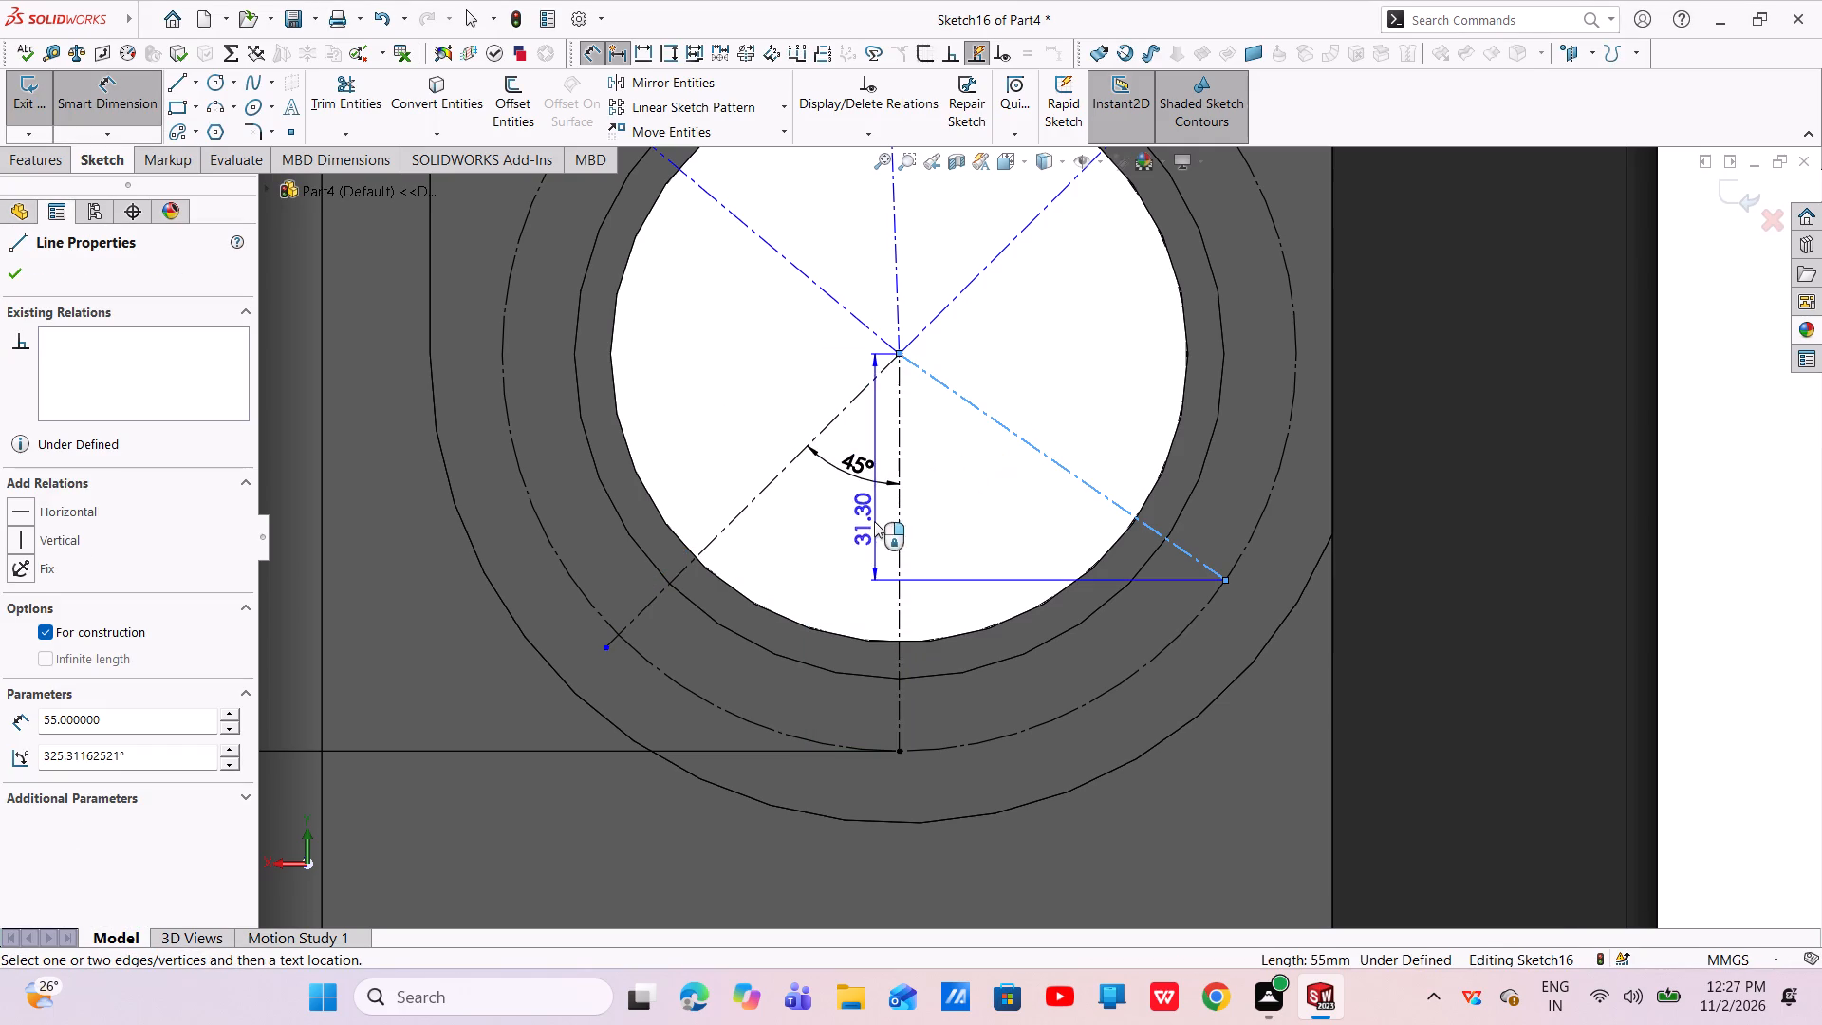
left_click(895, 549)
left_click(969, 479)
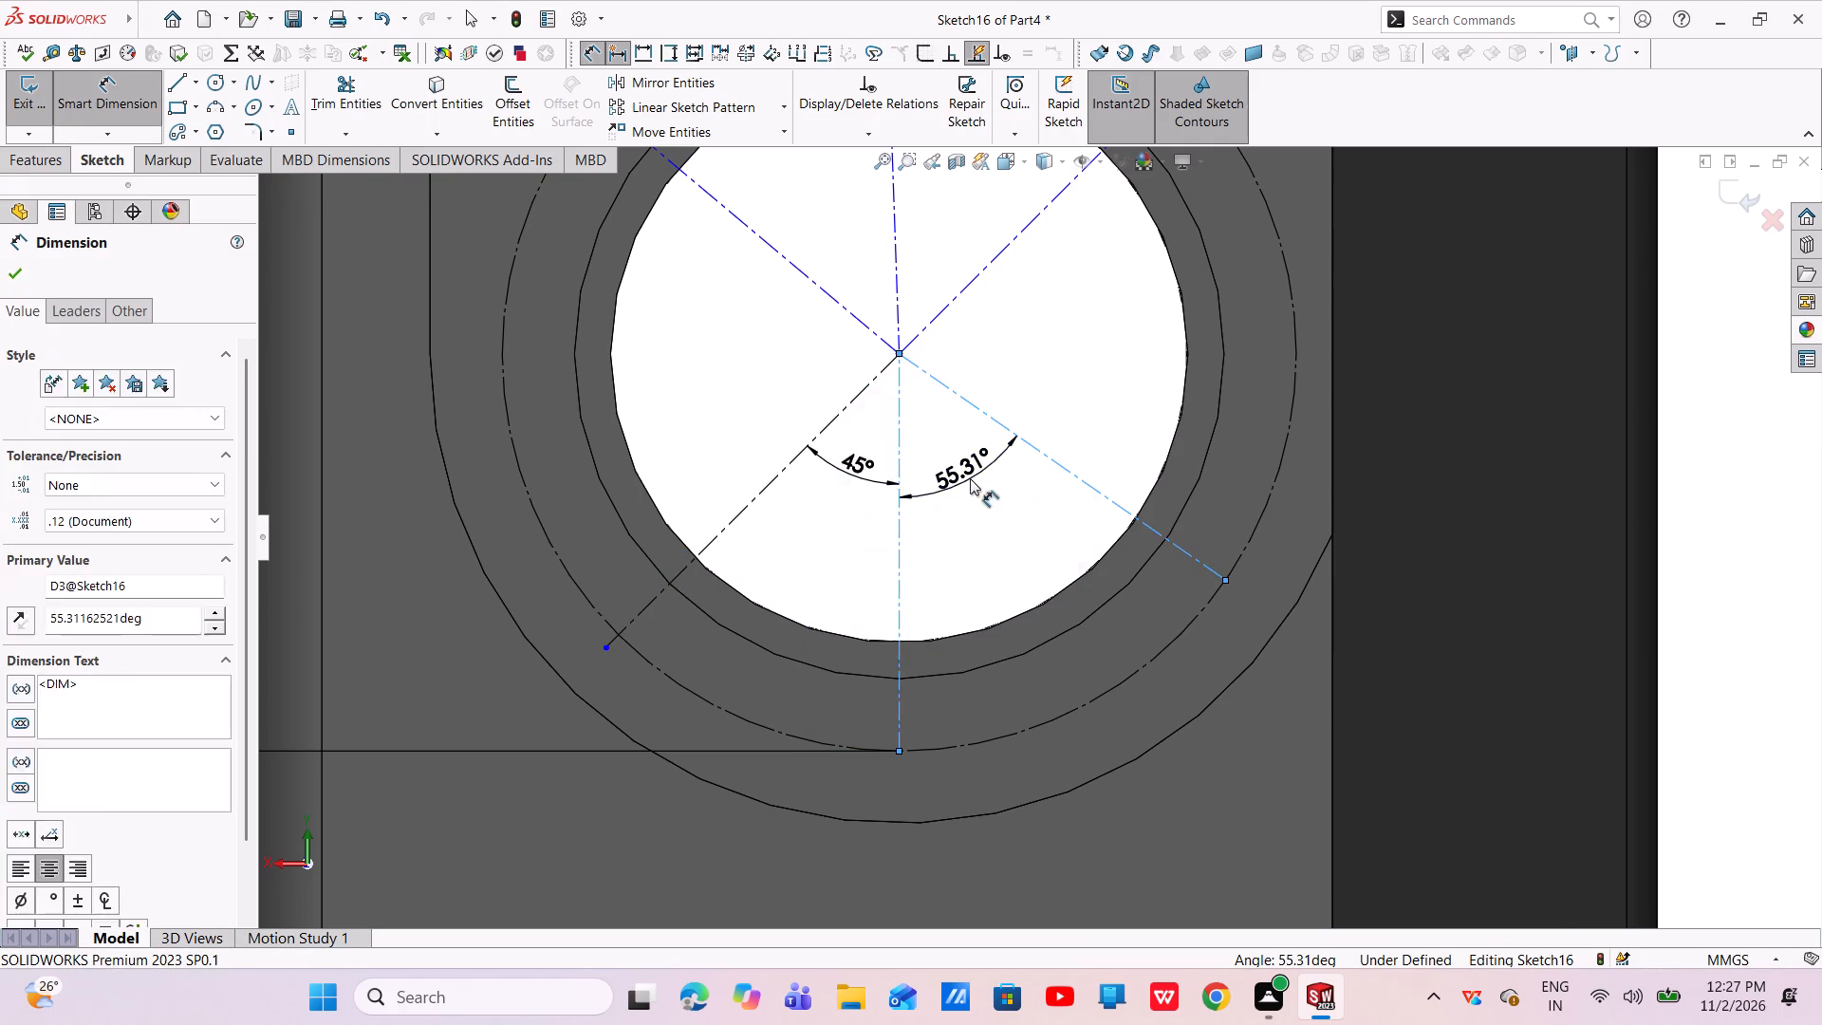
key("BackSpace")
type("45")
key("Return")
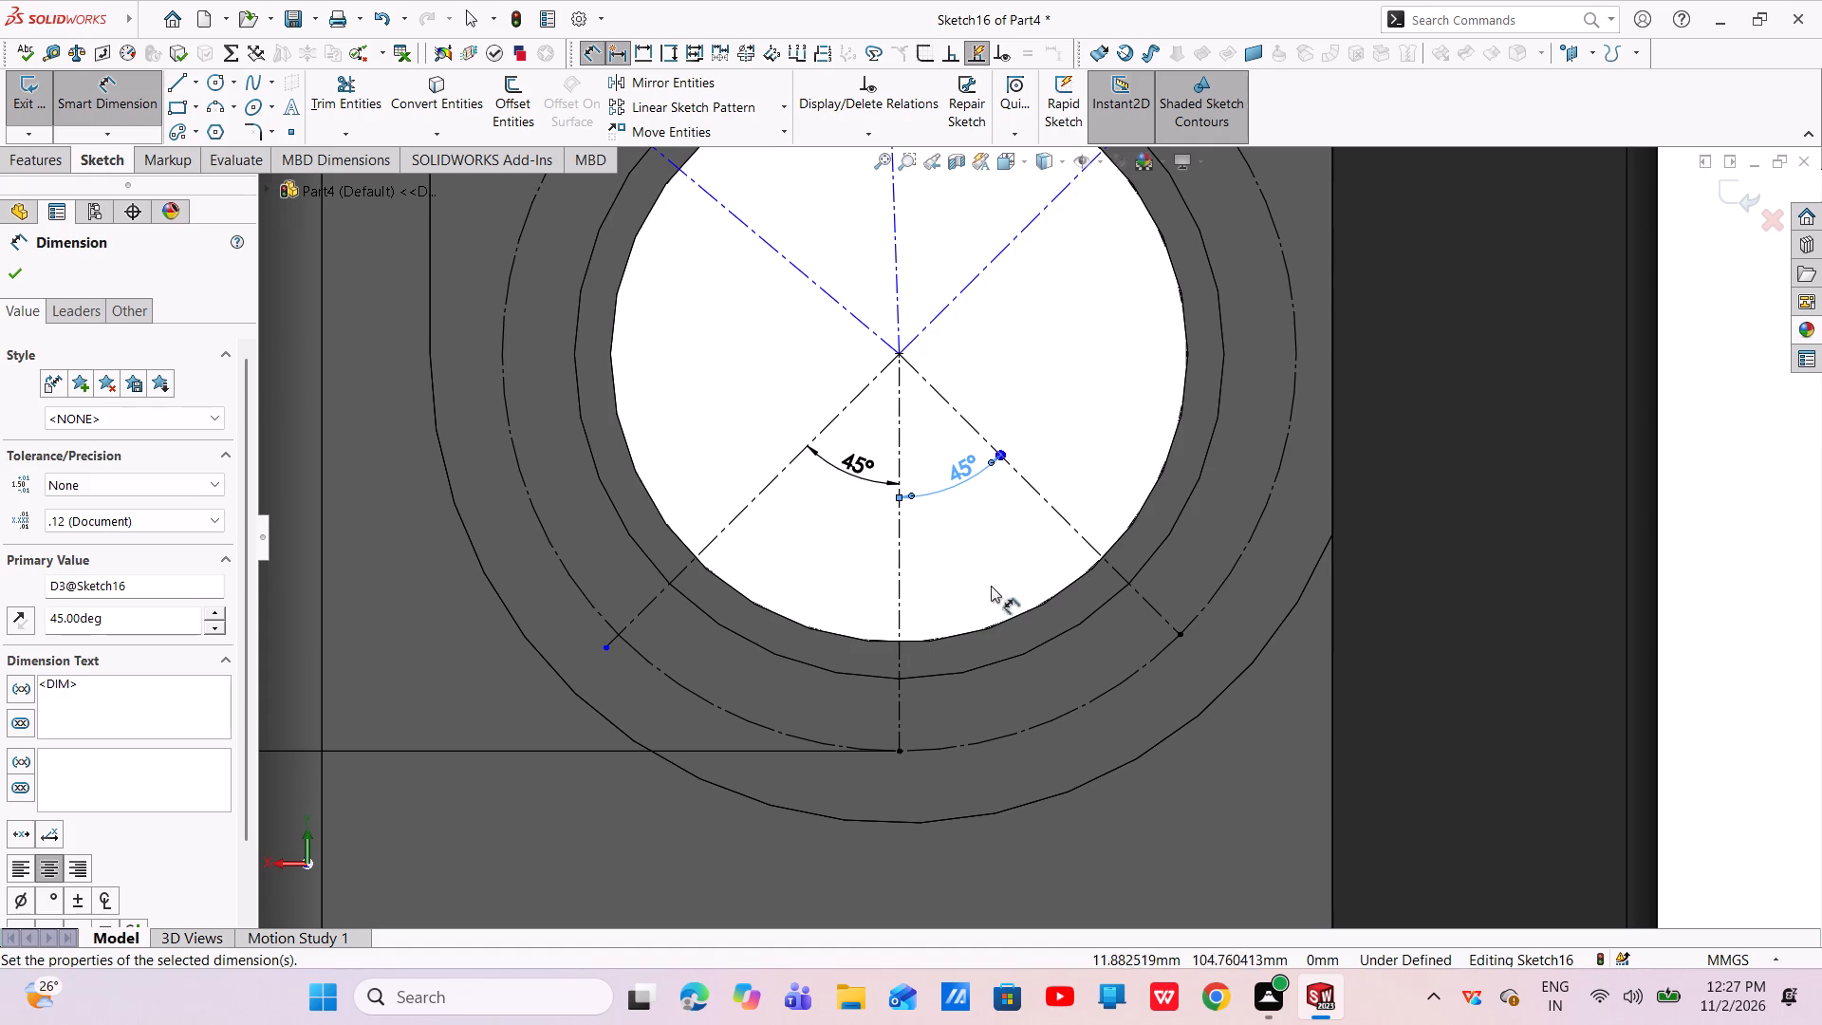
Dimension the angle between the near-vertical top centerline and the upper-right centerline as 65°.
left_click(893, 239)
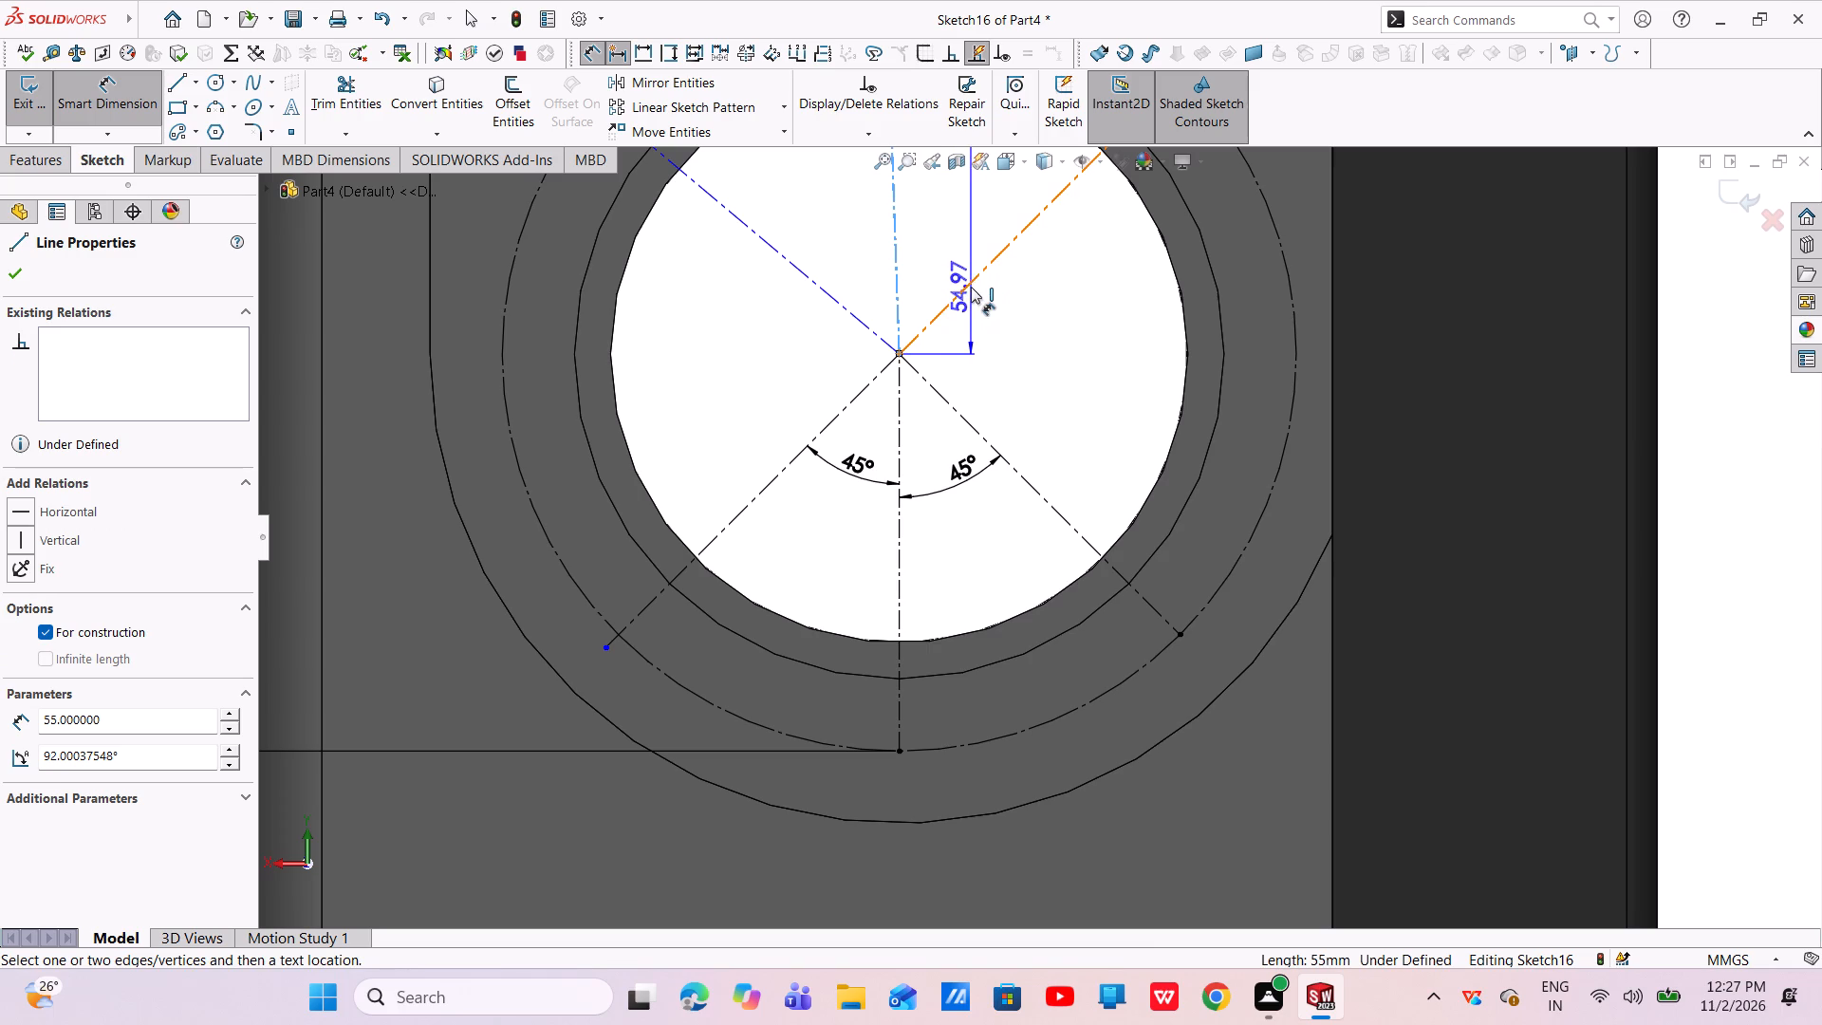
left_click(971, 287)
left_click(951, 258)
key("BackSpace")
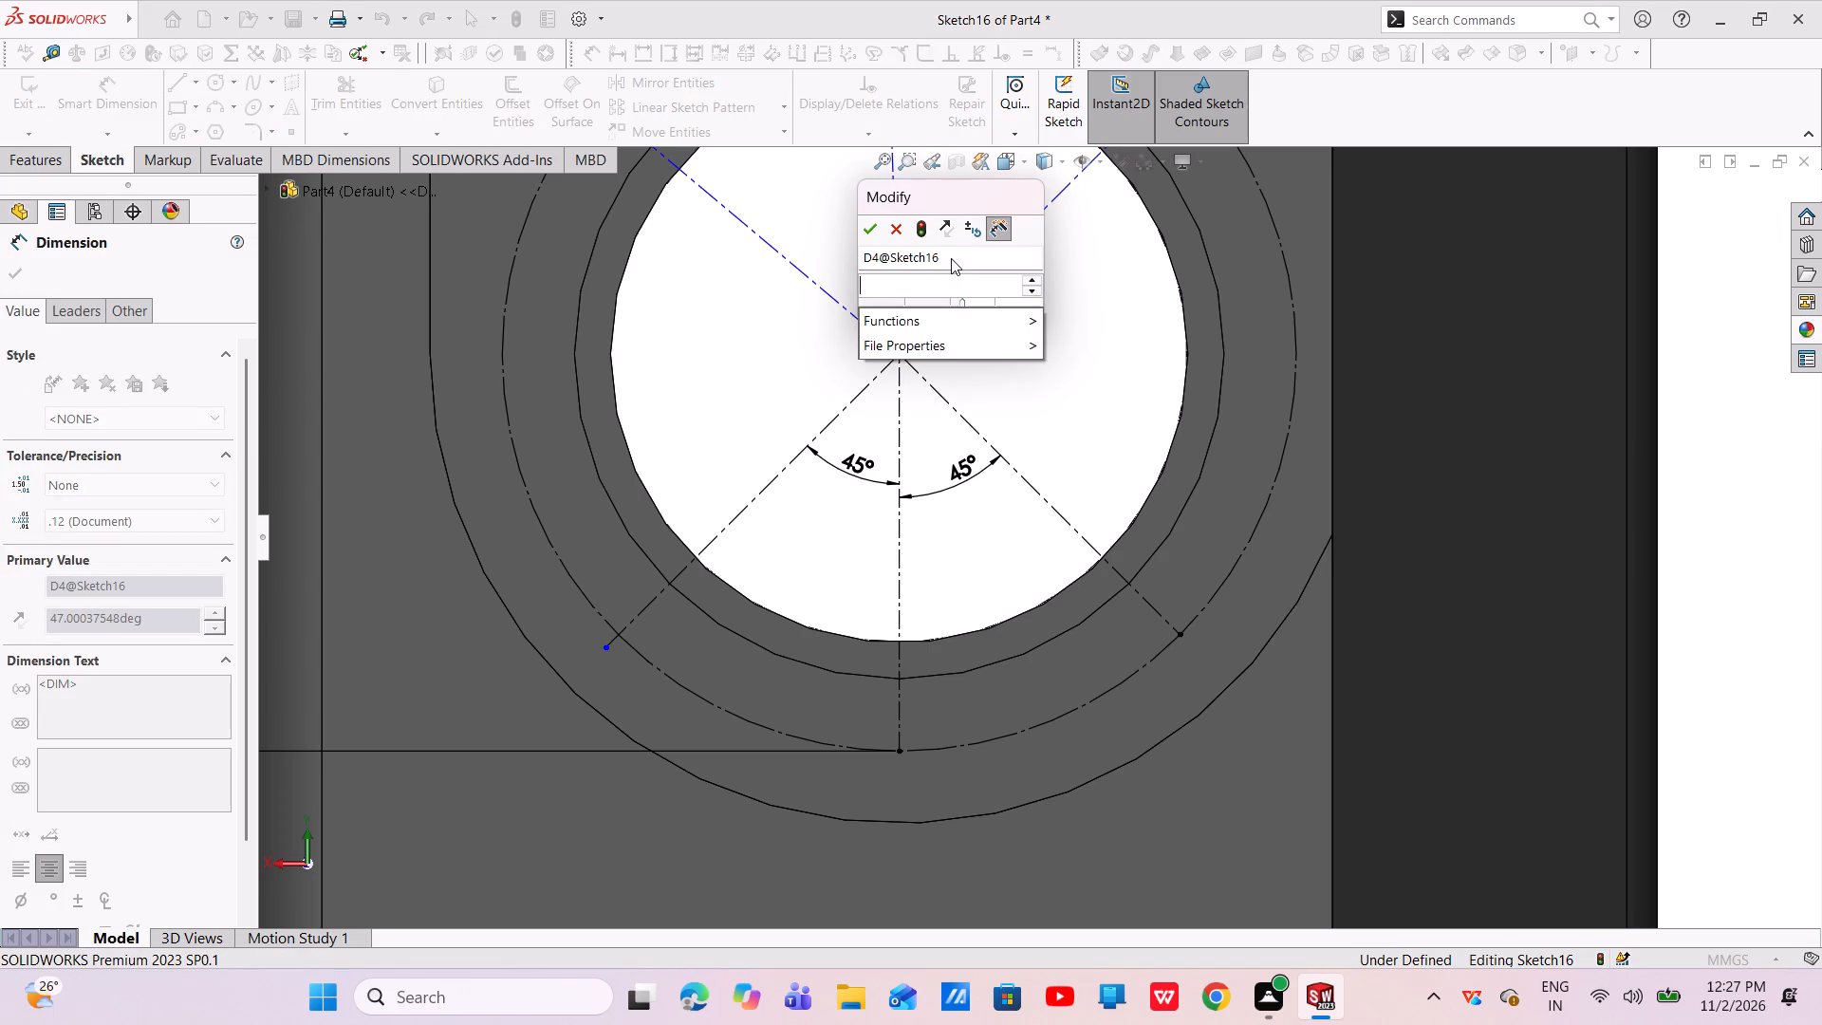
type("65")
key("Return")
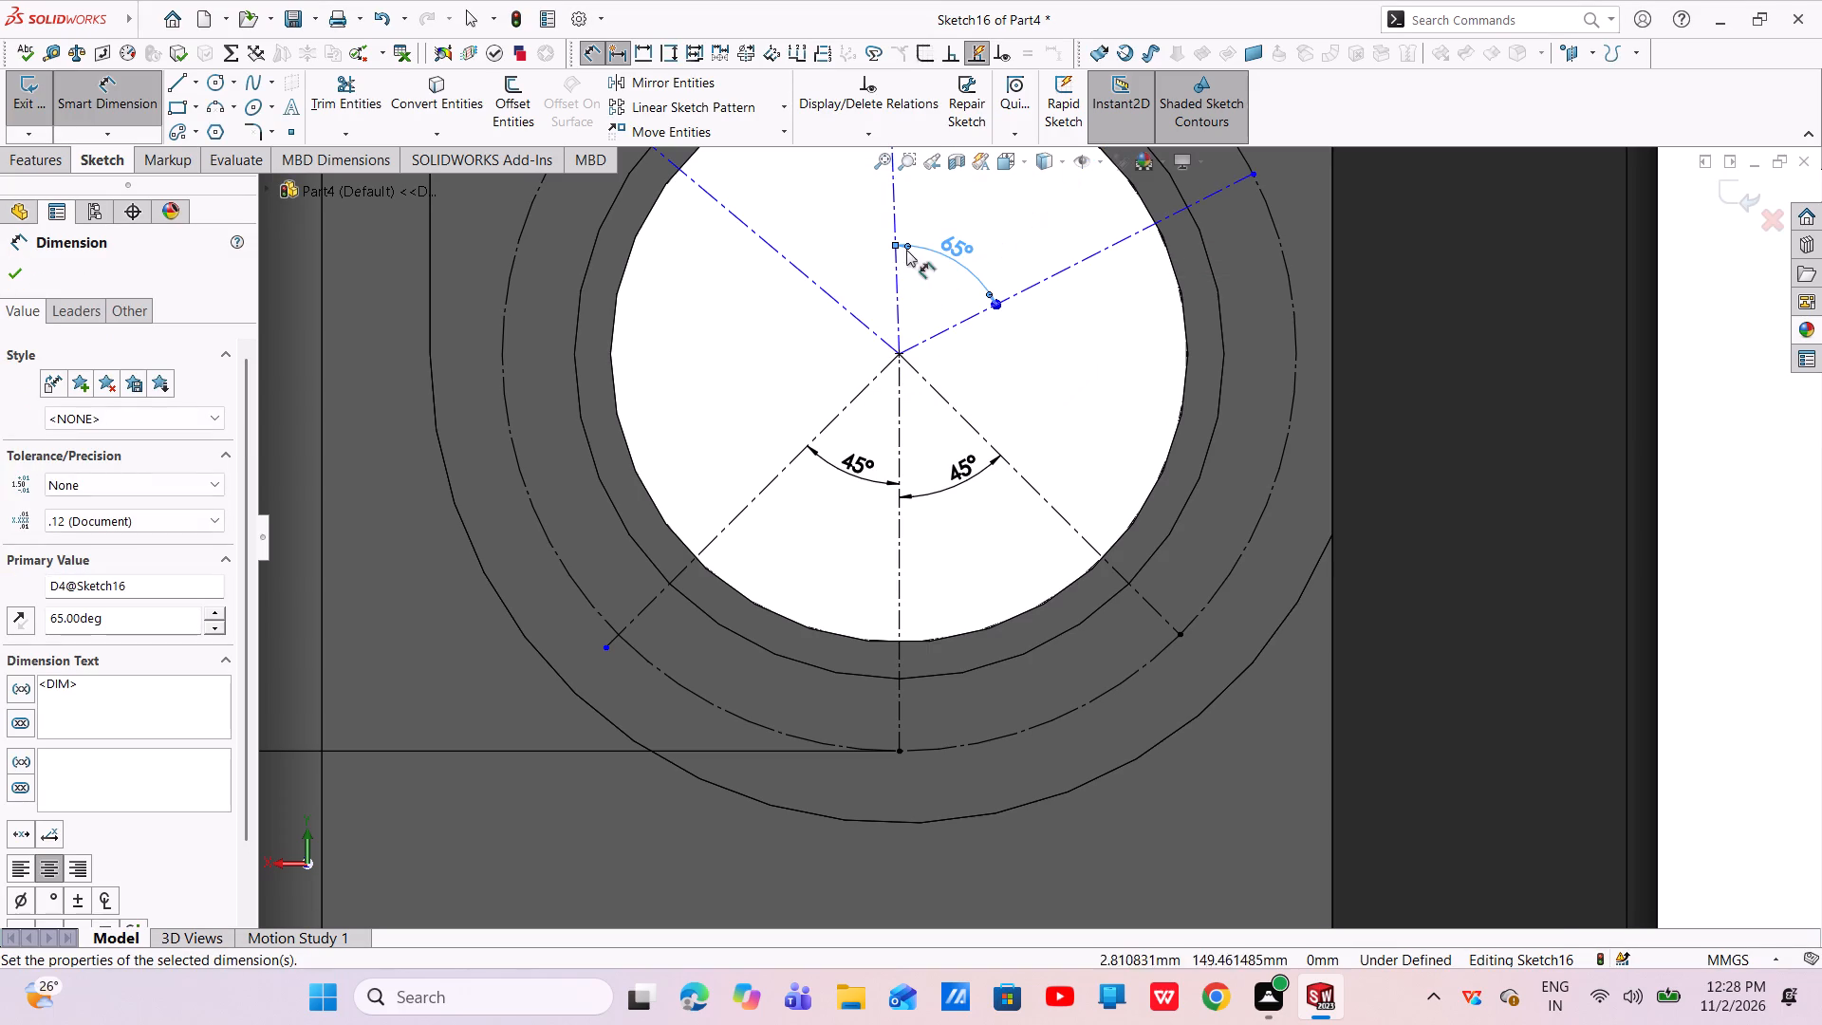
Dimension the angle between the upper-left centerline and the near-vertical top centerline as 55°, then exit the sketch.
left_click(796, 270)
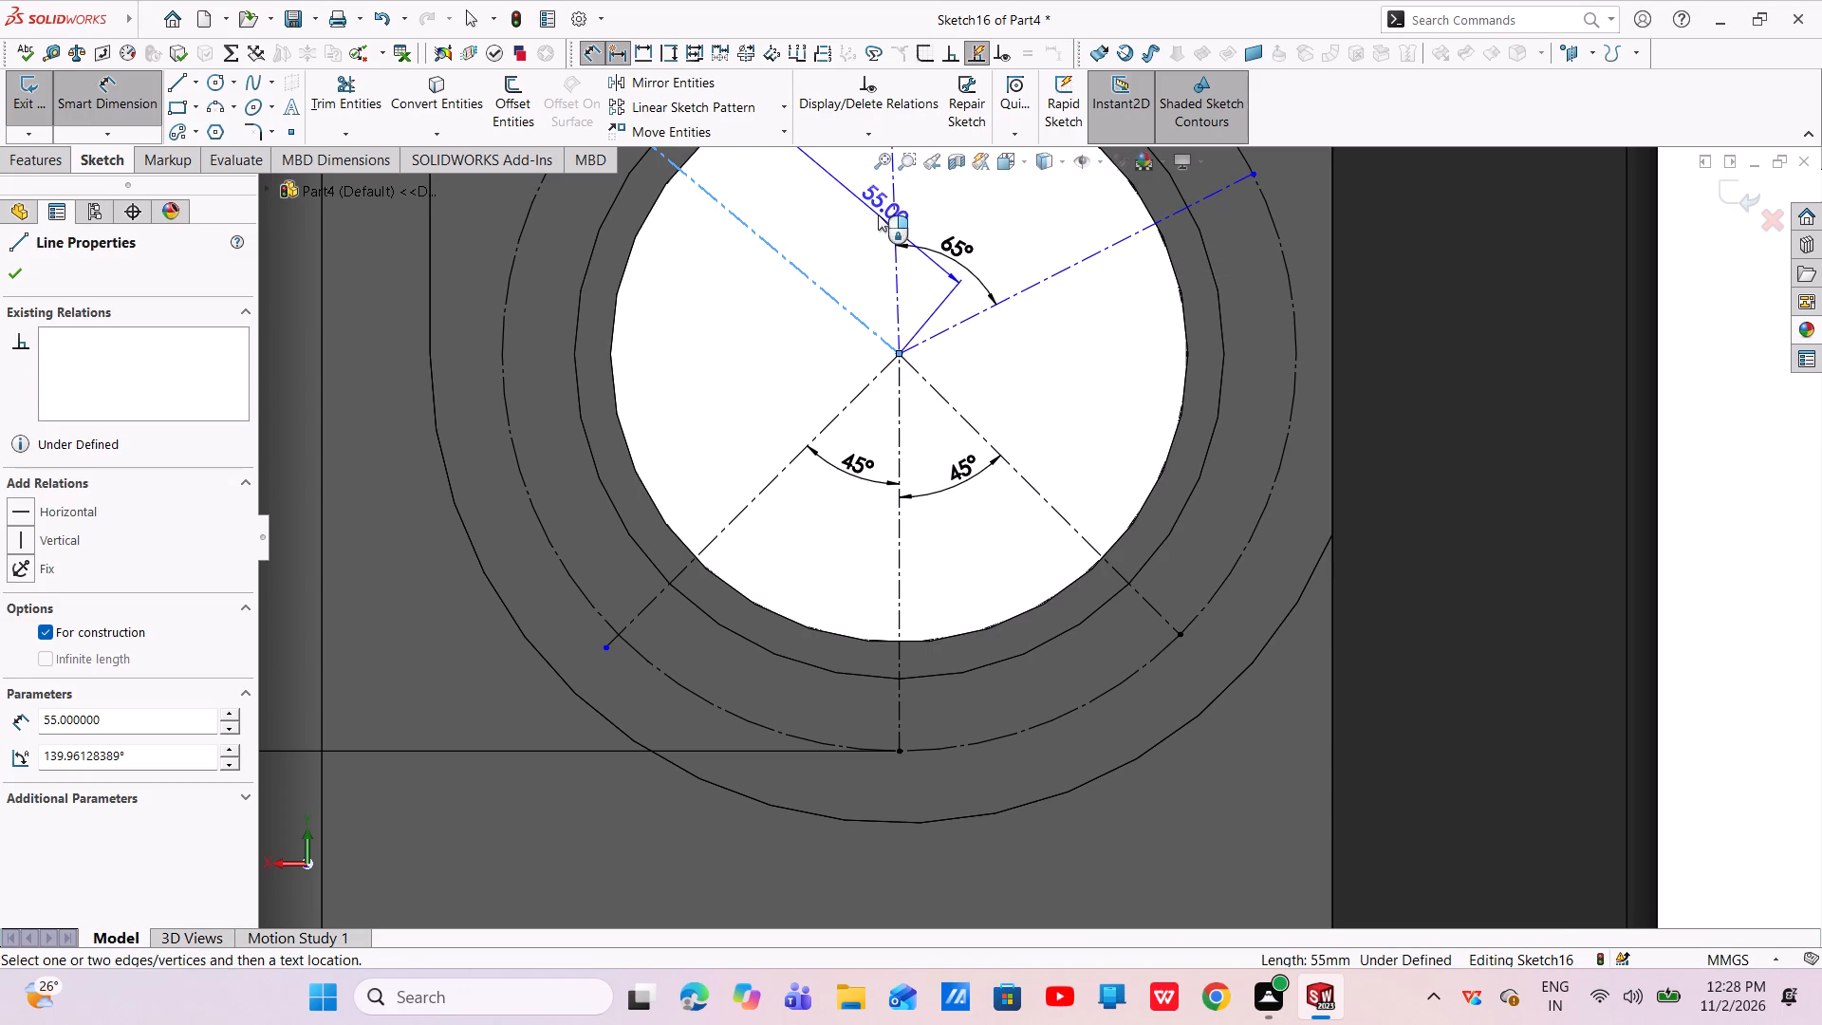
left_click(892, 204)
left_click(853, 226)
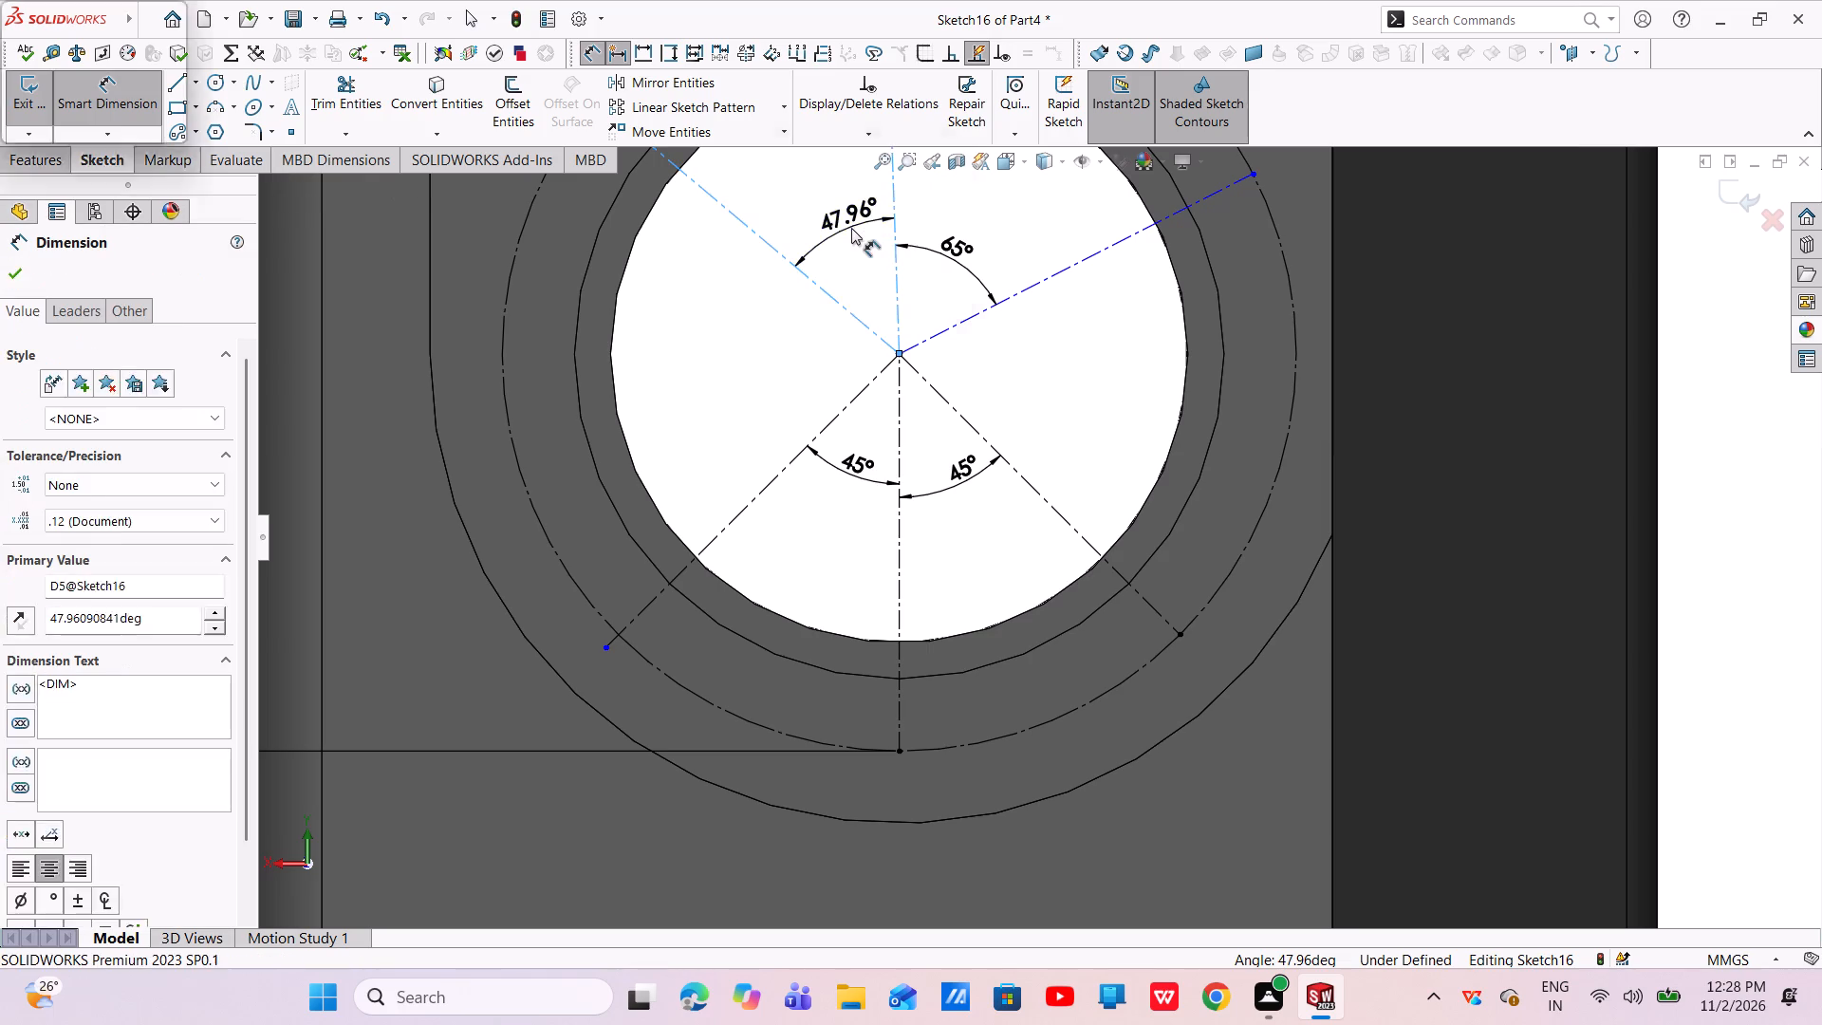
key("BackSpace")
type("55")
key("Return")
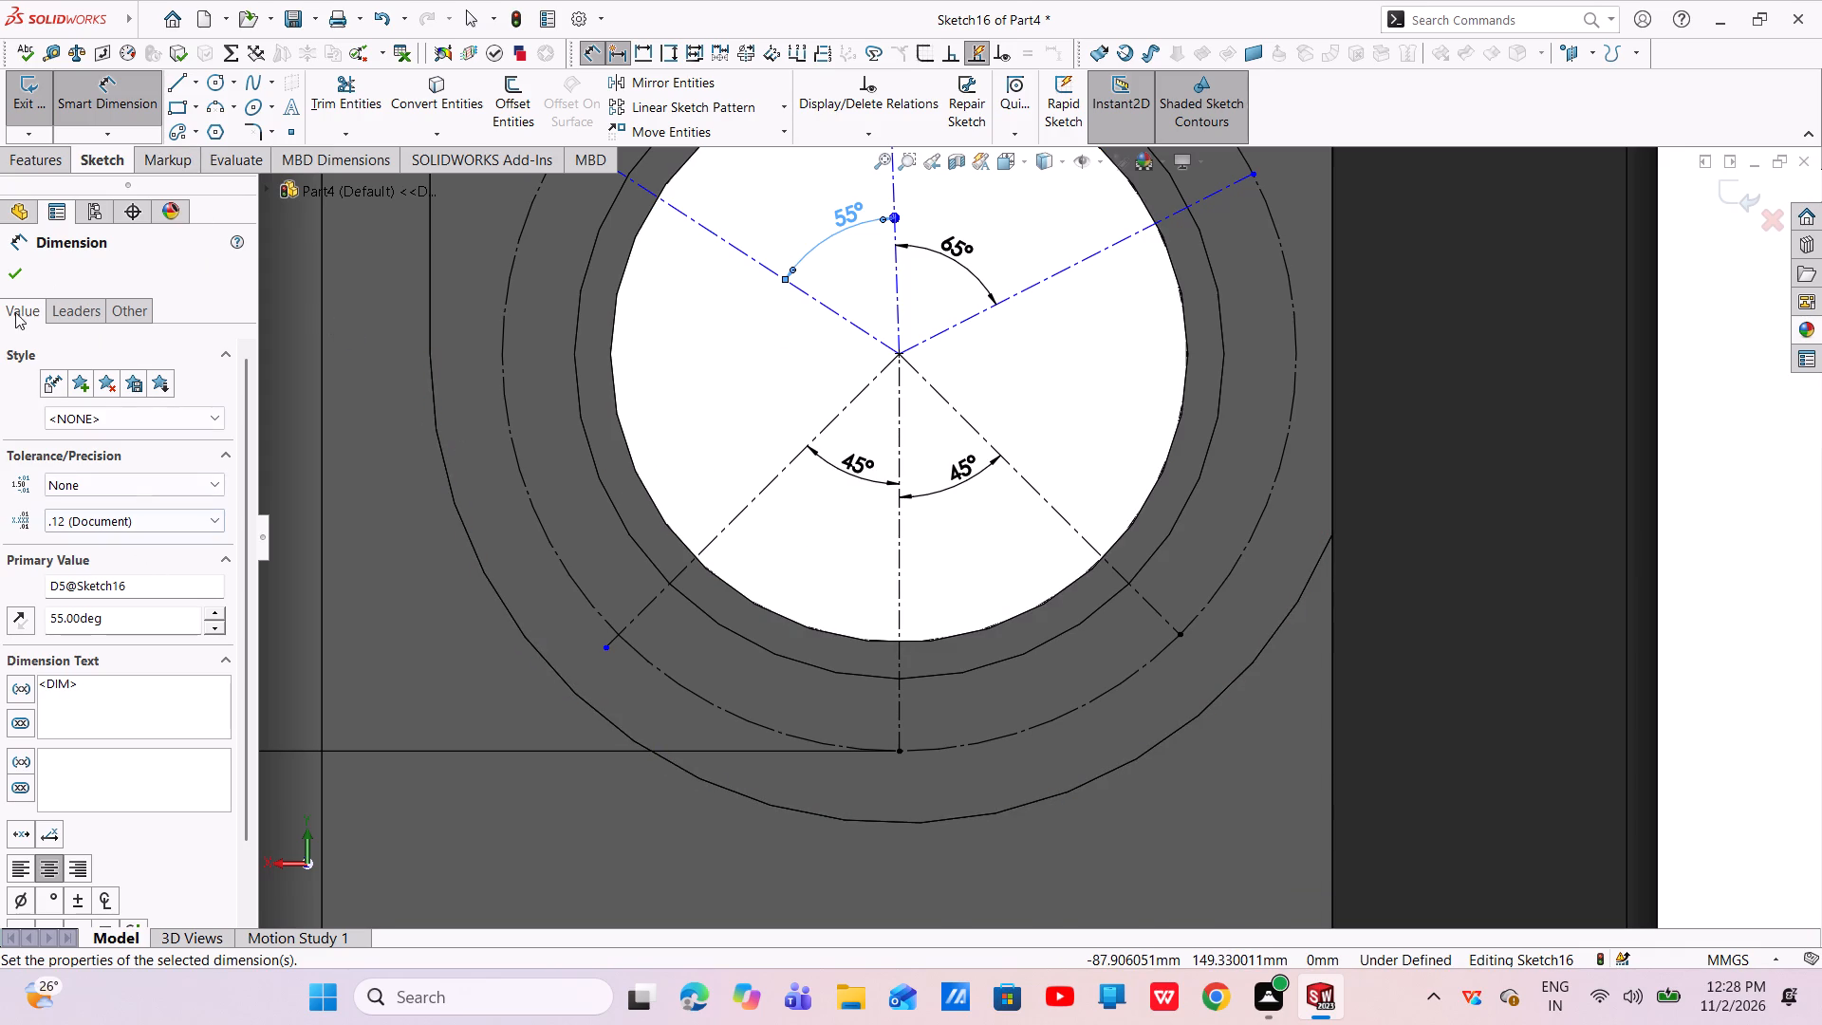
left_click(17, 277)
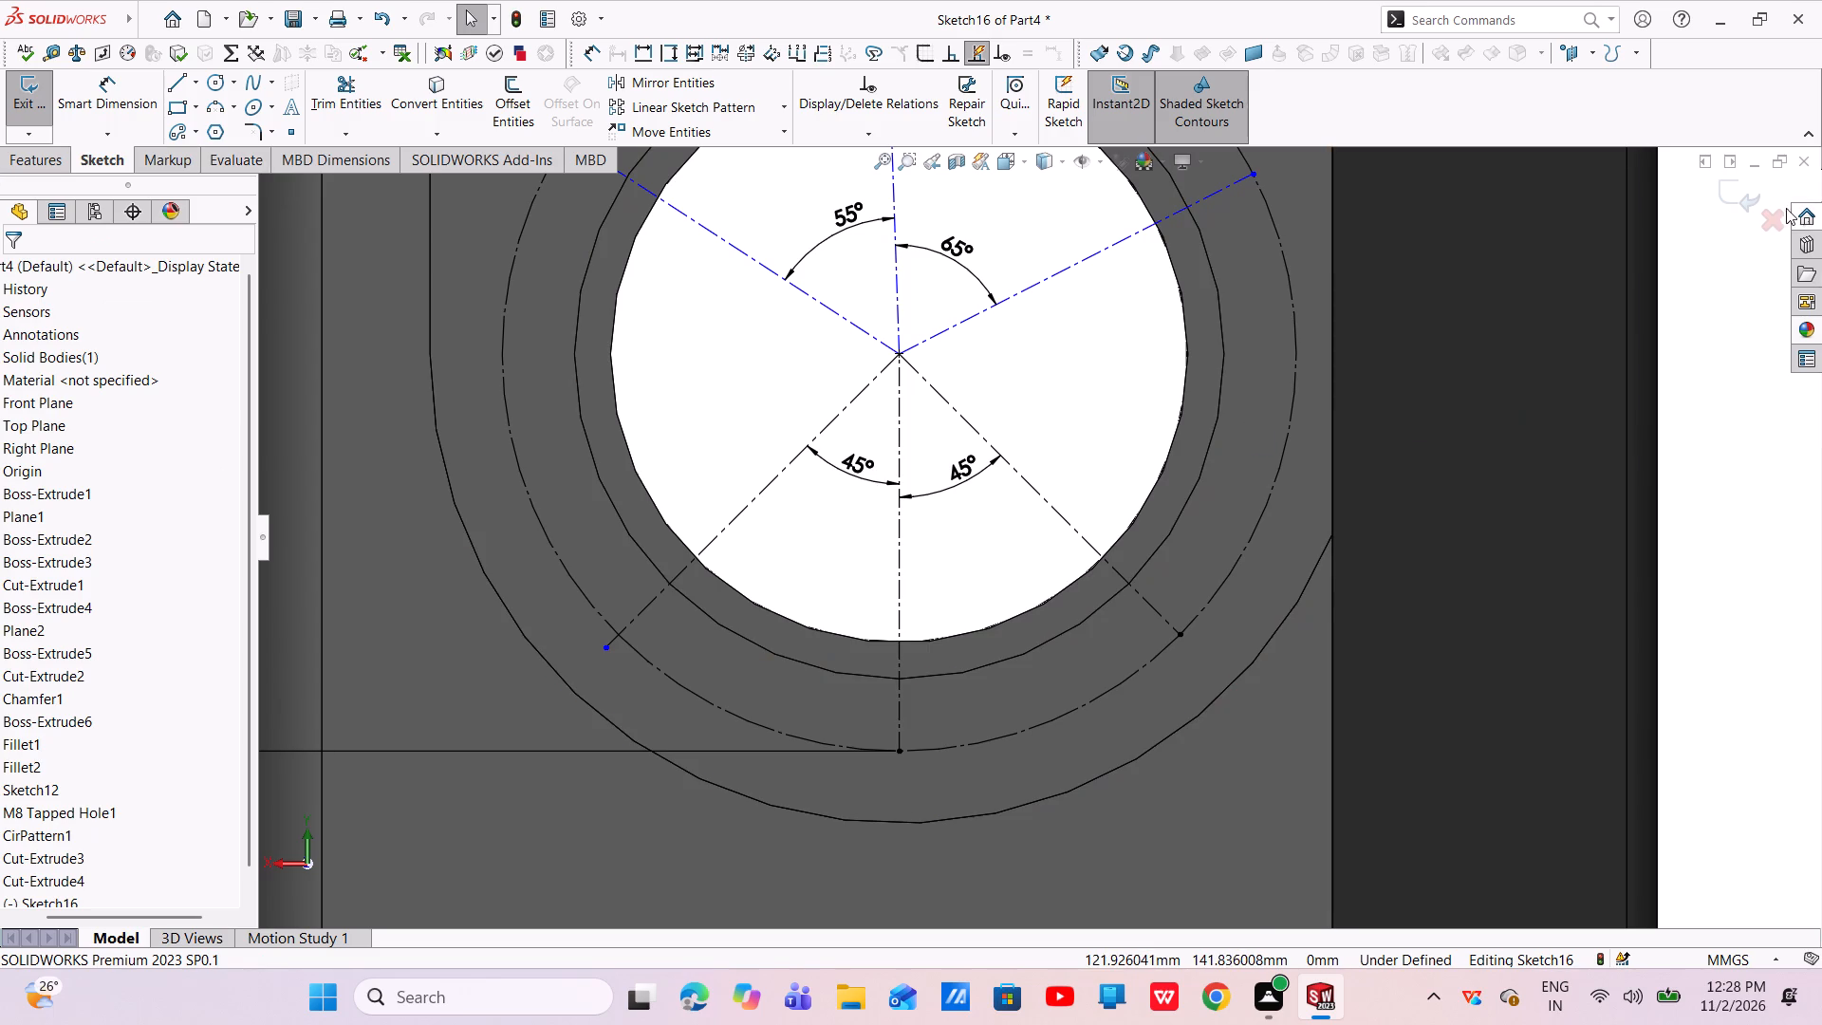
left_click(1745, 184)
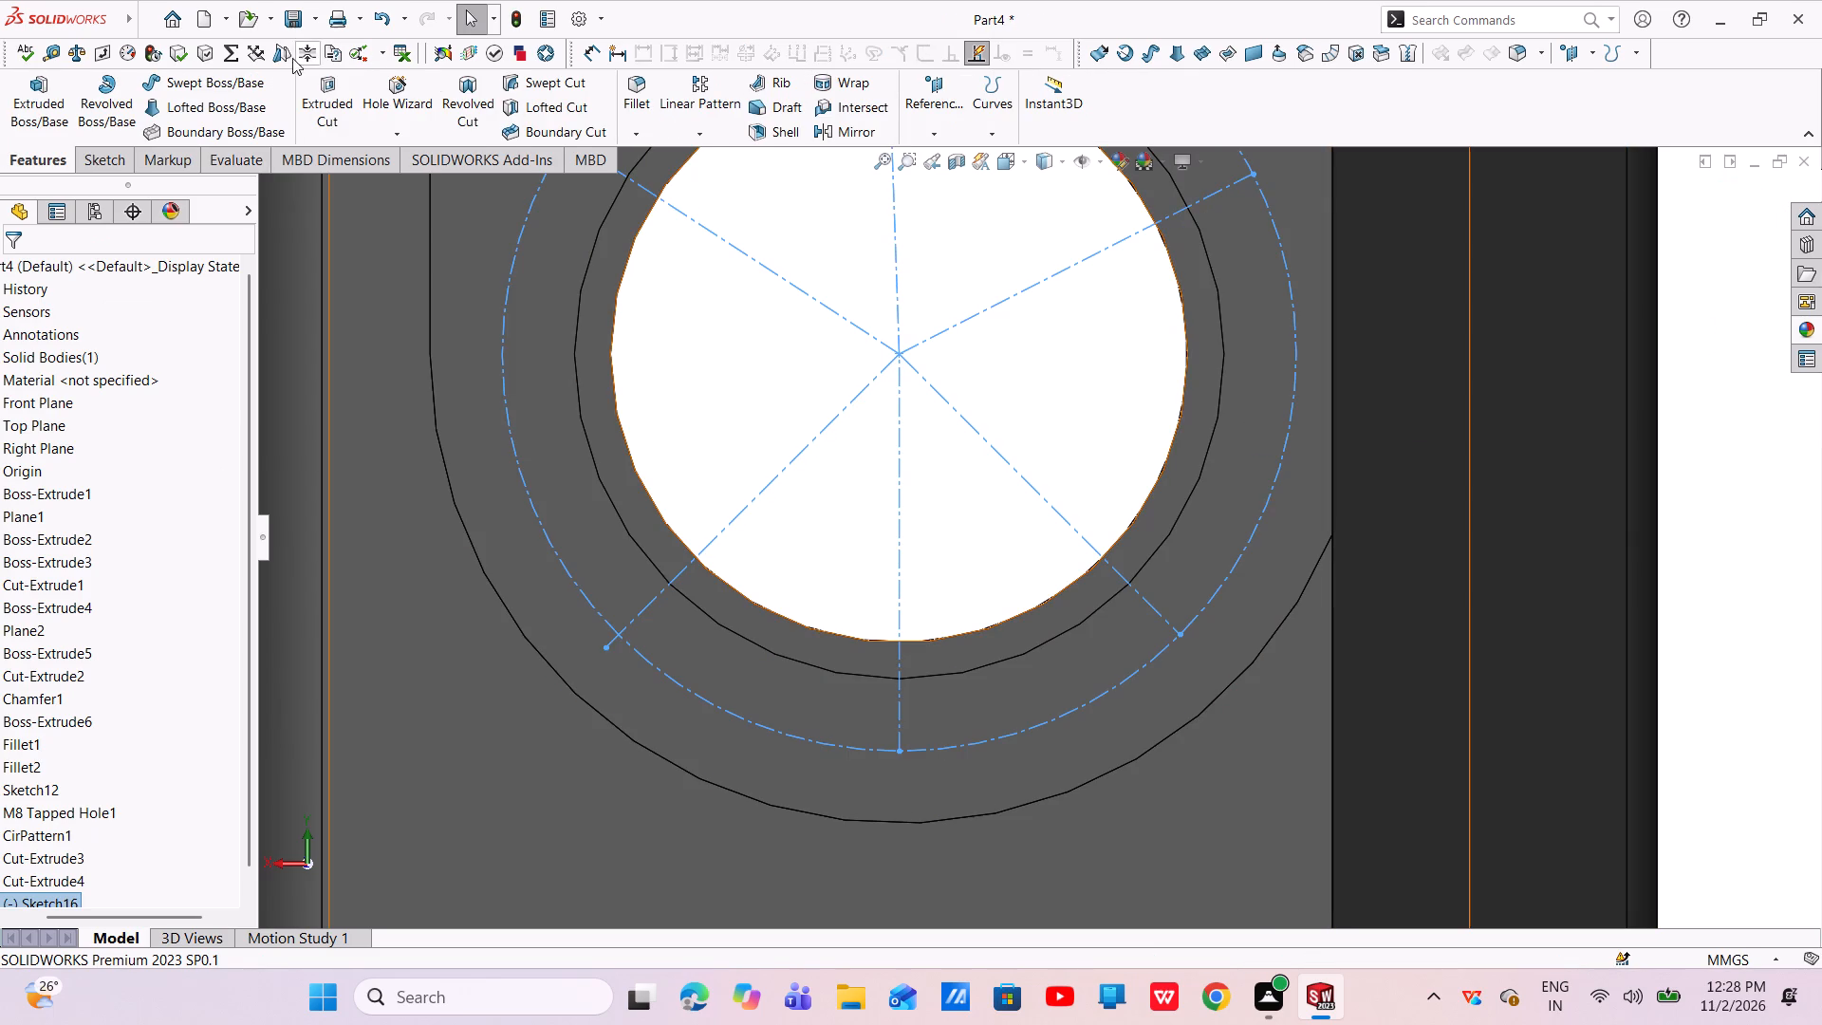
Place four ISO M8 bottoming tapped holes, blind 14 mm with 10 mm thread, where the sloping centerlines meet the 110 mm circle.
left_click(400, 94)
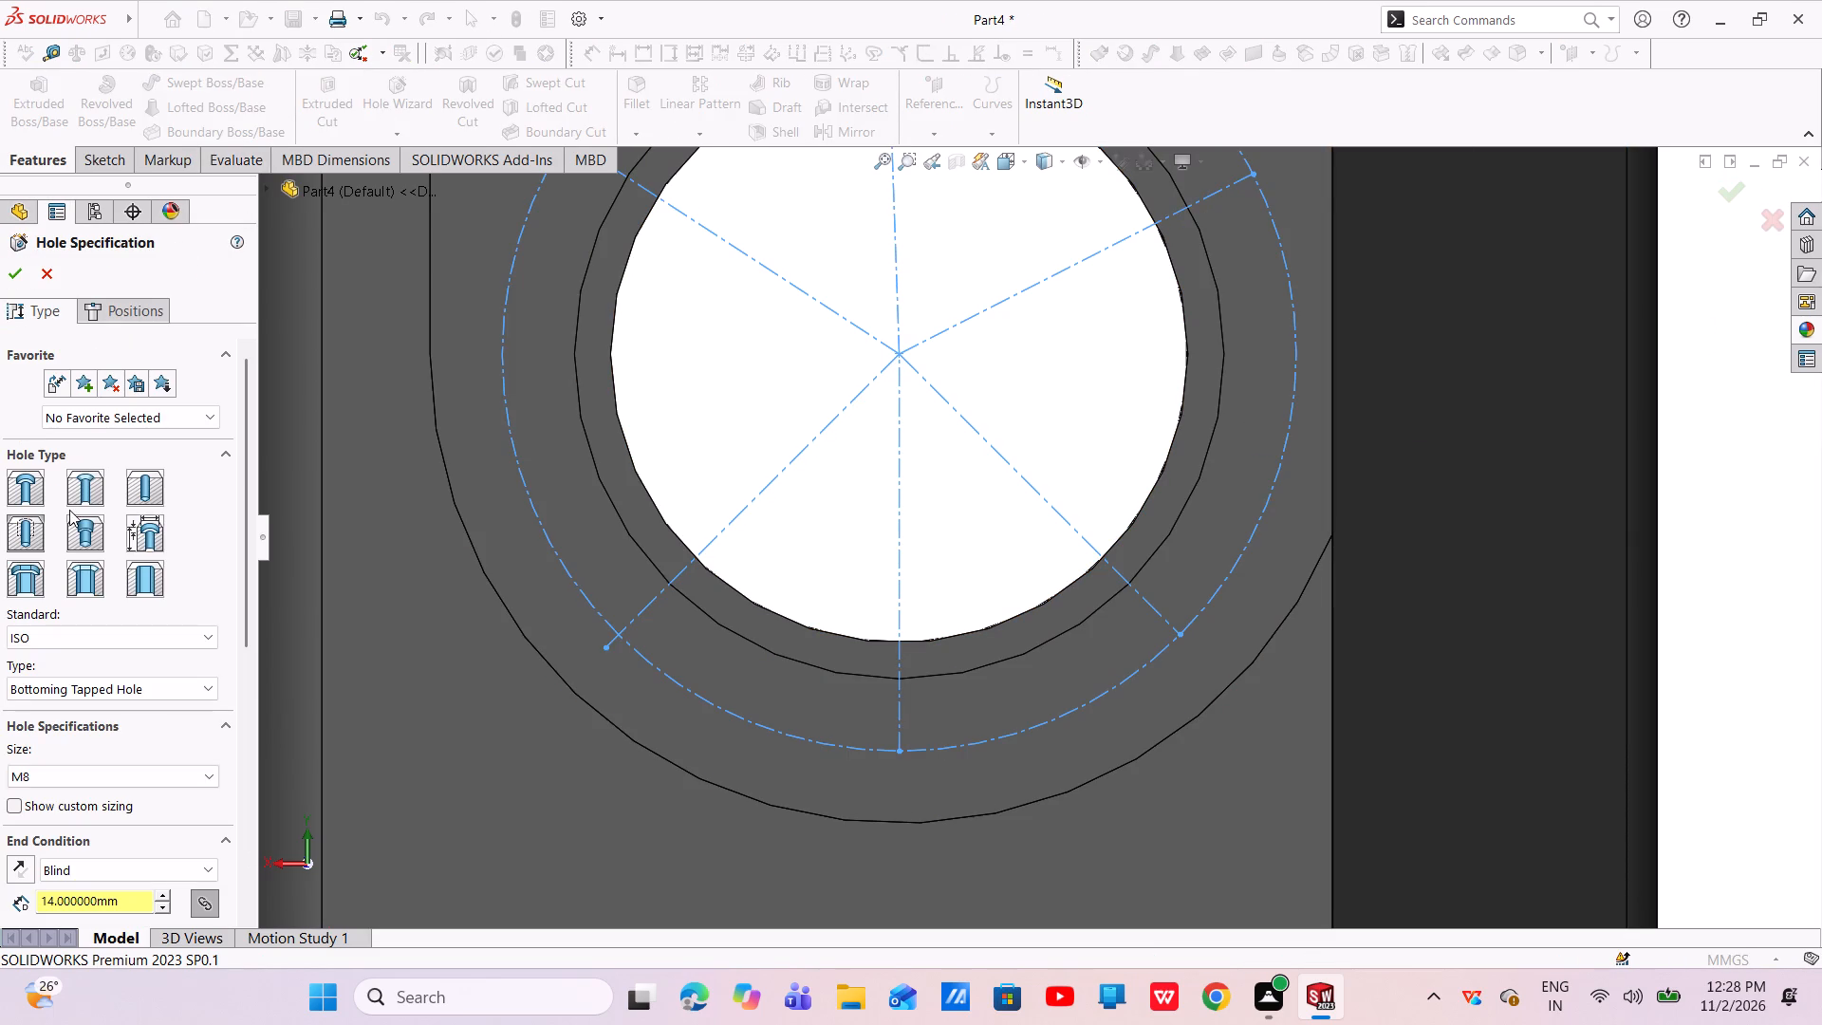
double_click(28, 530)
left_click_drag(243, 627, 250, 696)
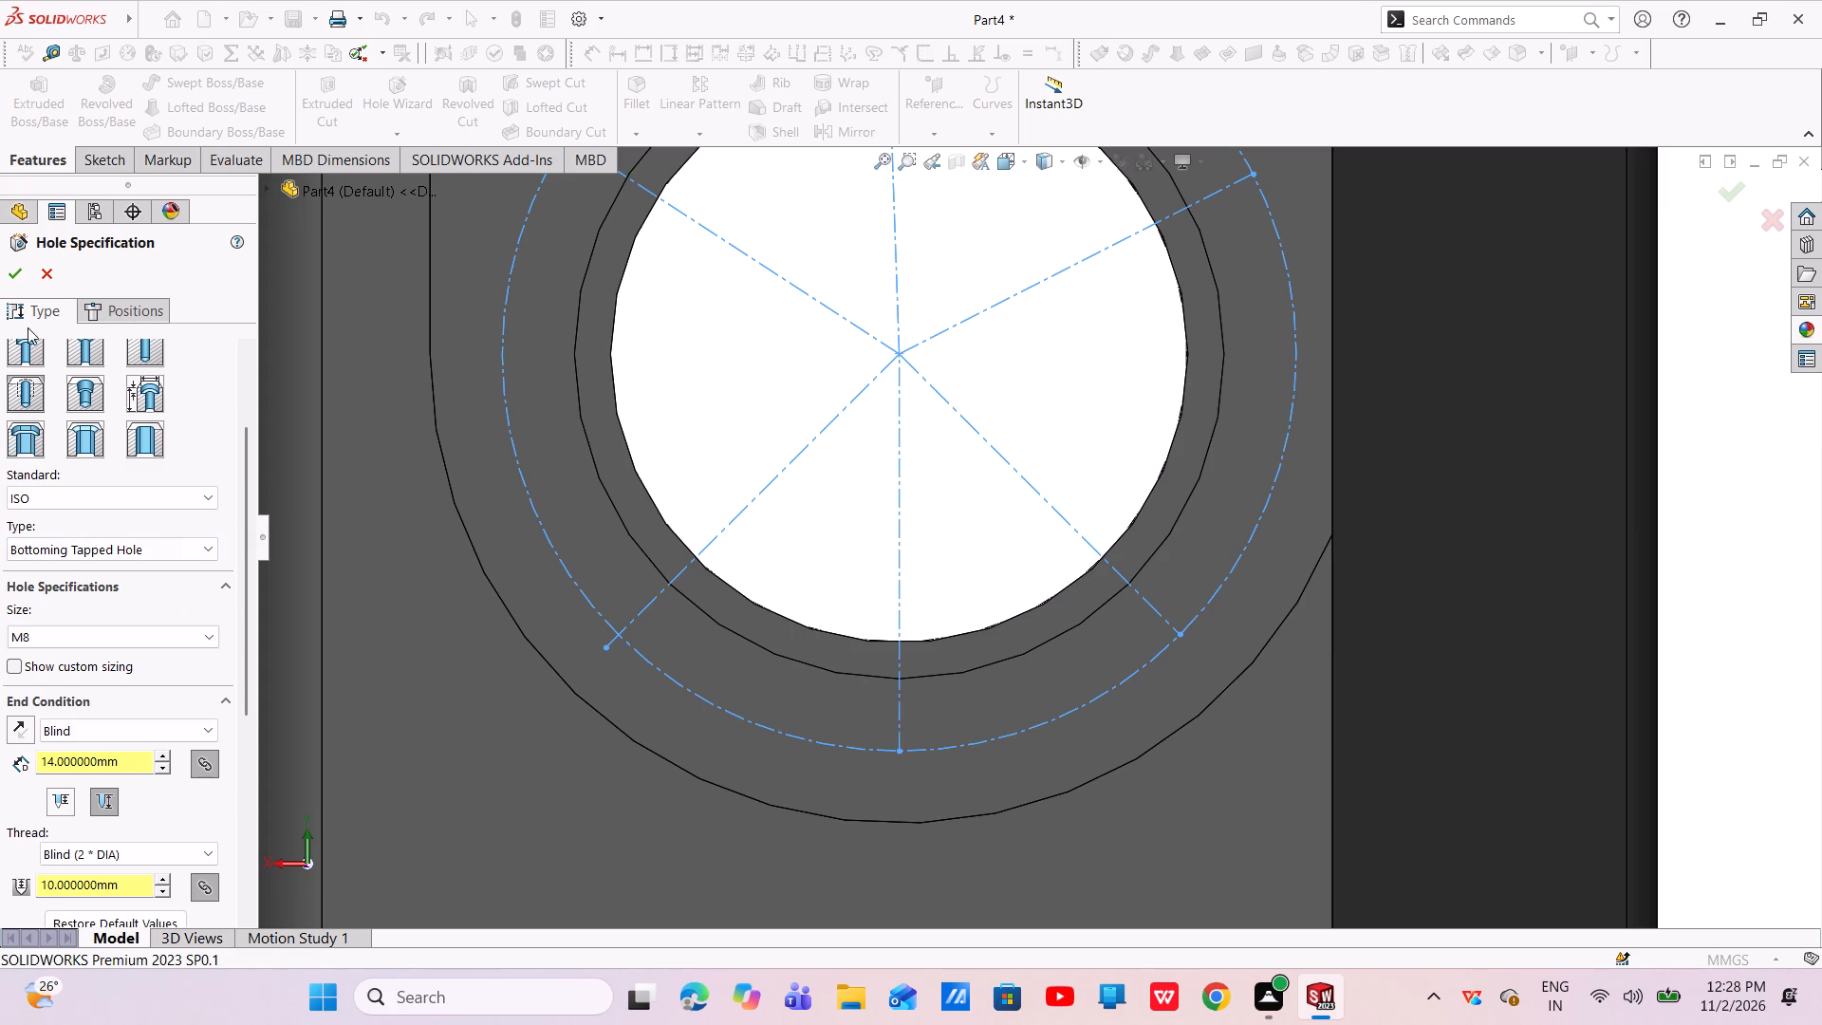
left_click(166, 315)
left_click(122, 513)
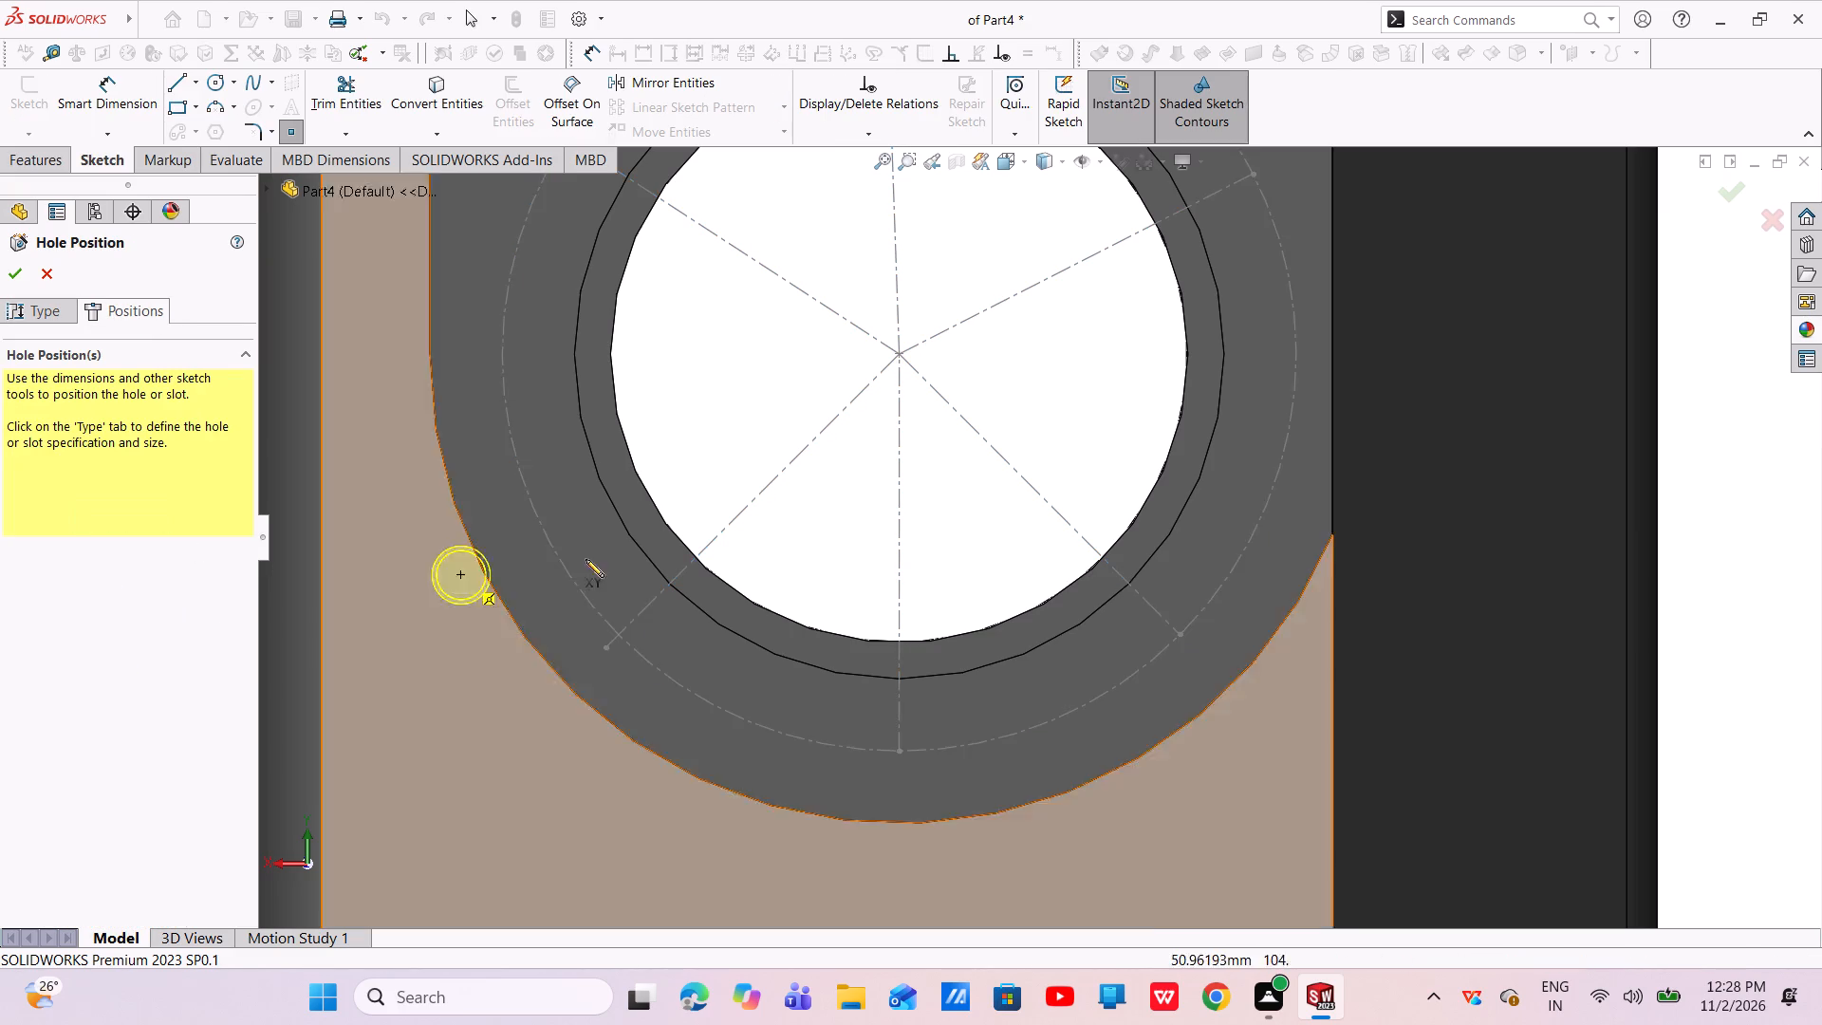
scroll(707, 536, "up", 3)
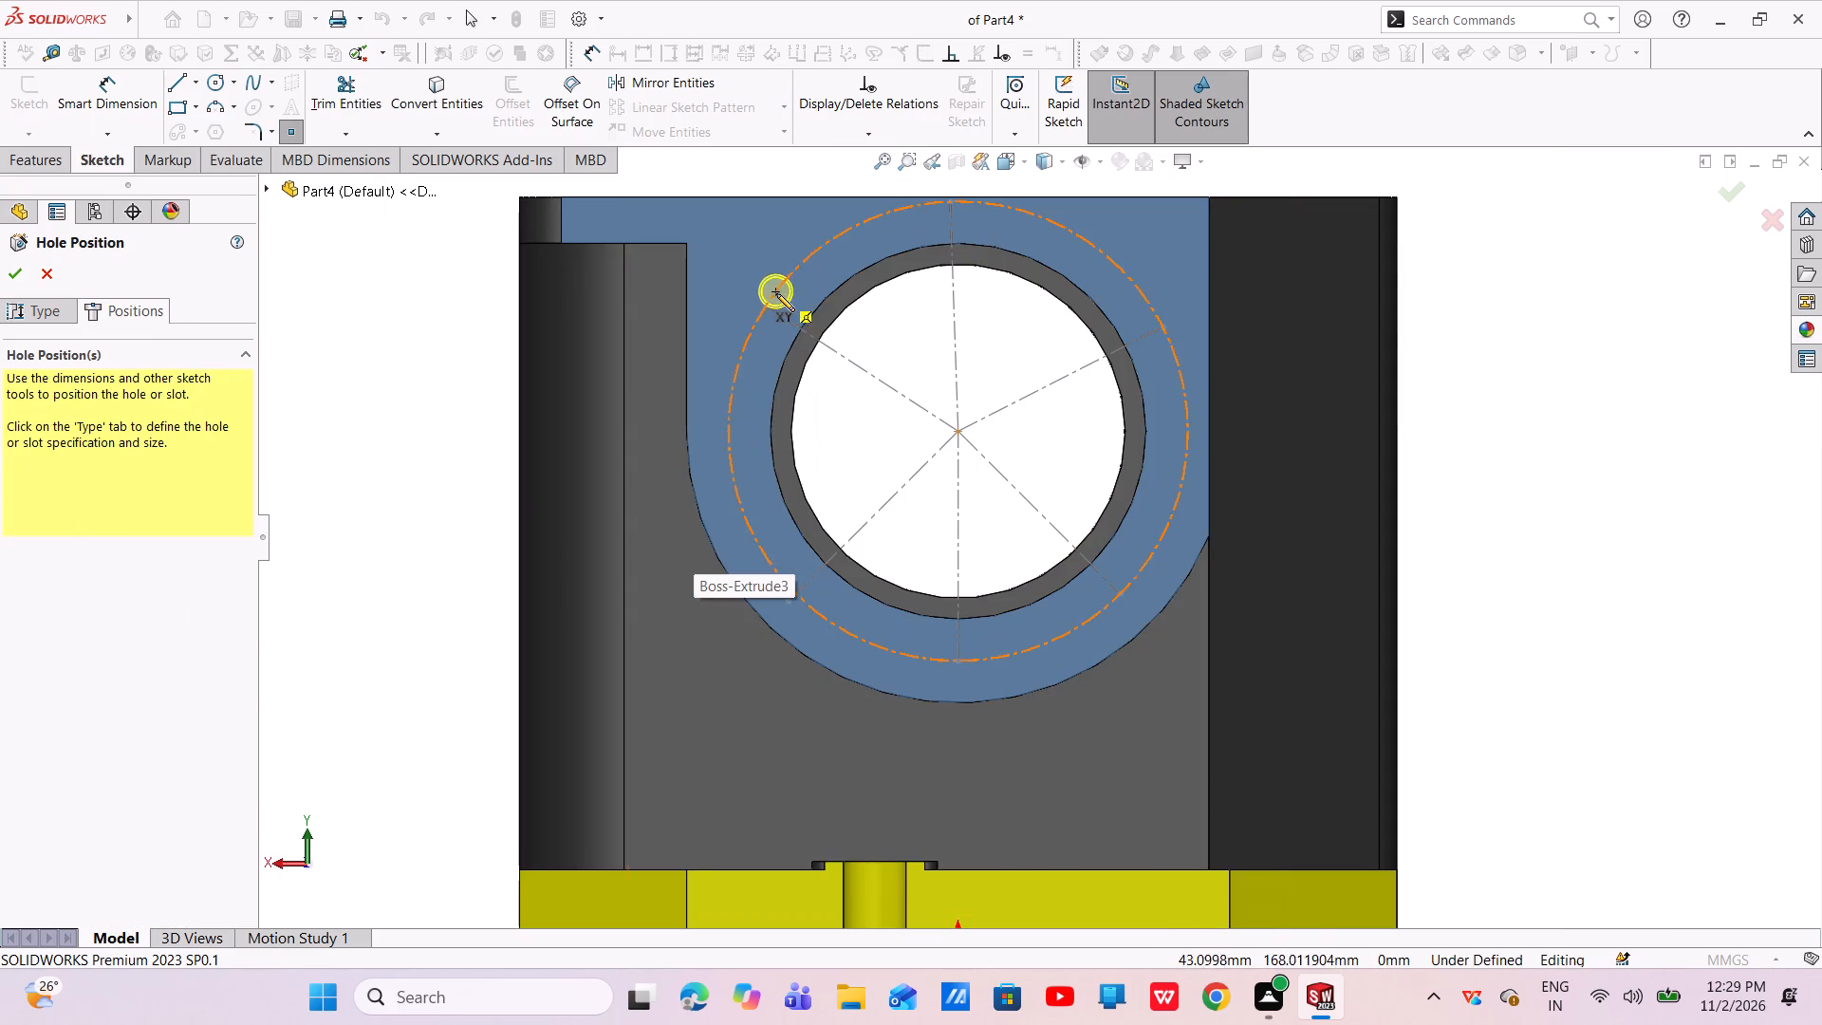
left_click(770, 308)
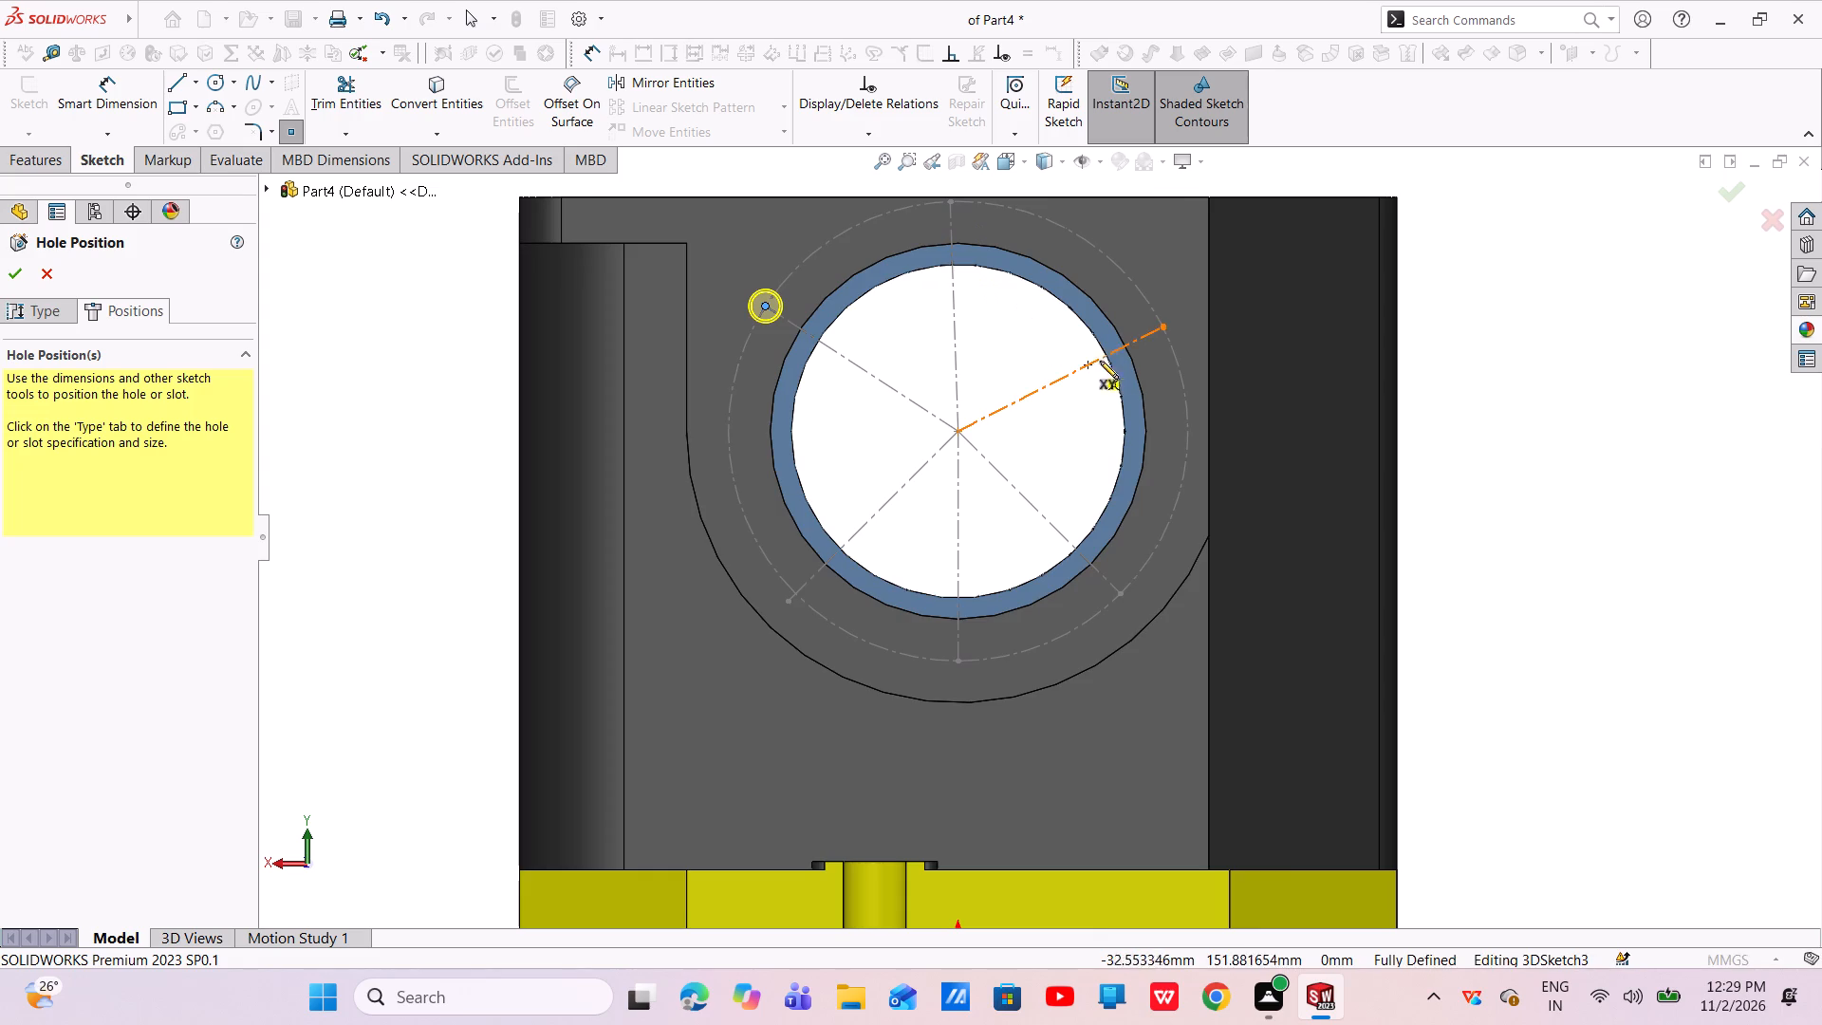
left_click(1165, 329)
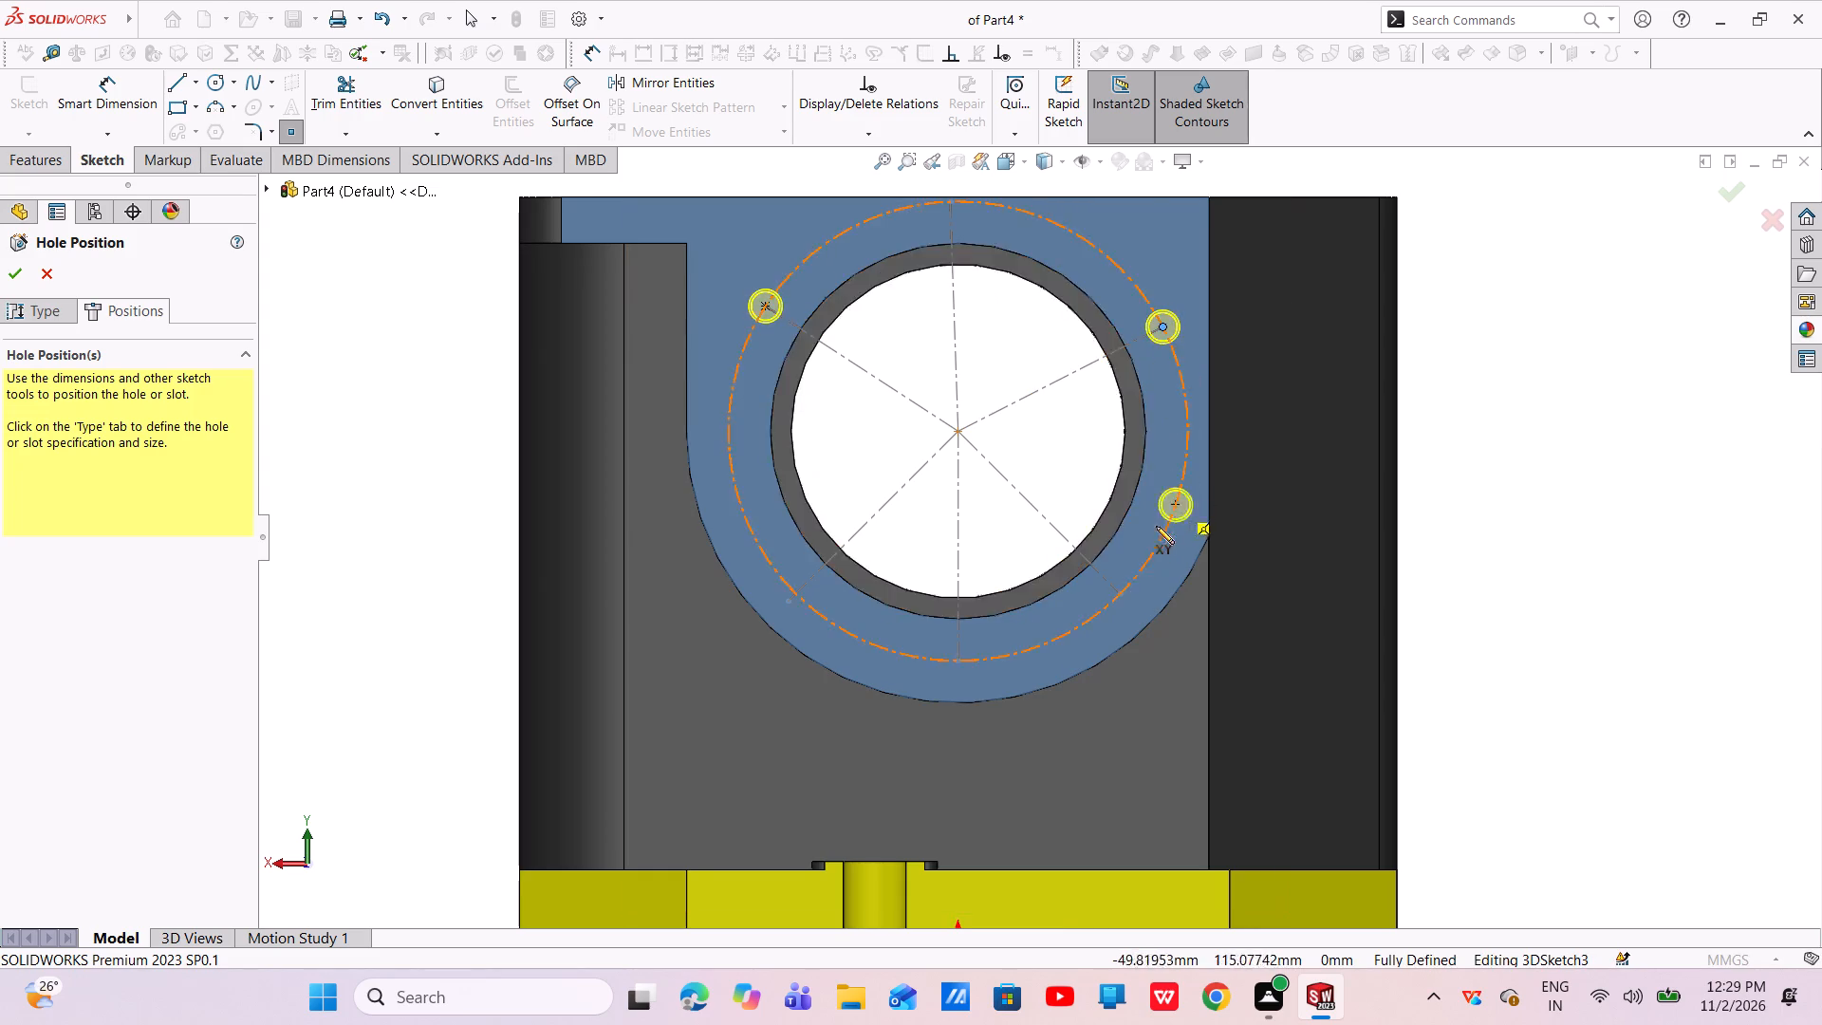
left_click(1119, 597)
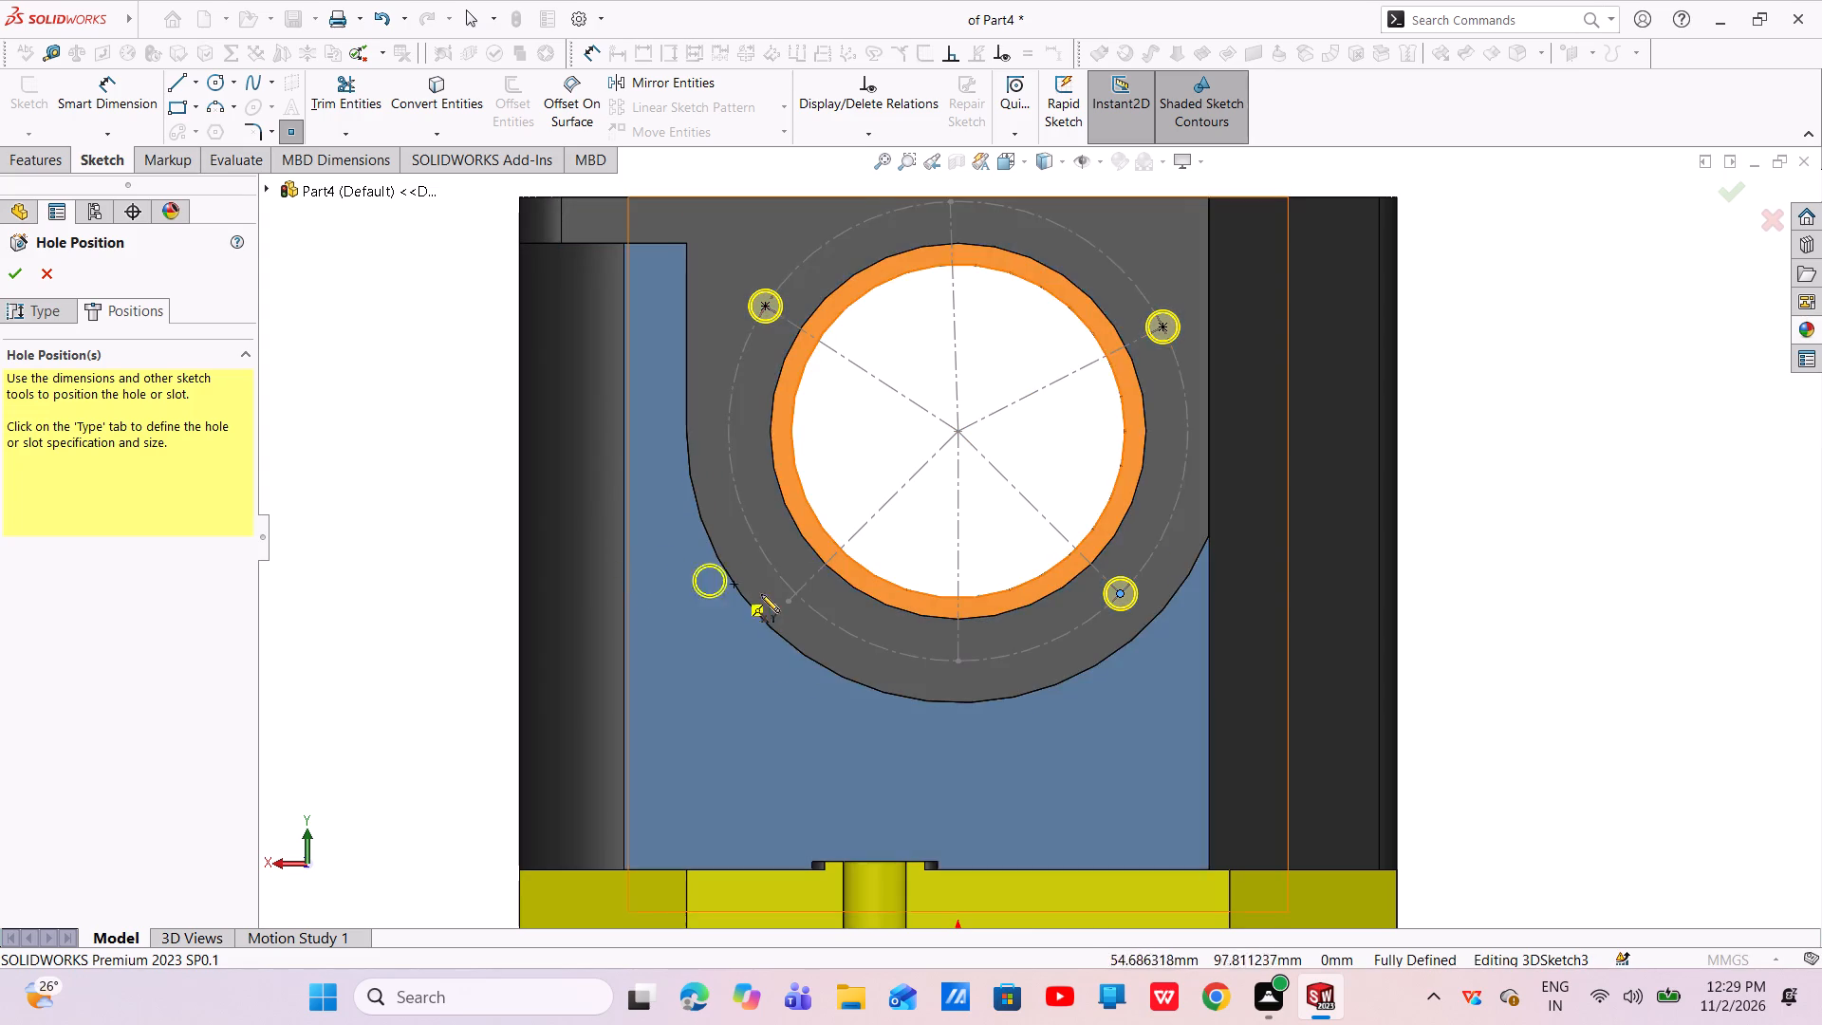
left_click(793, 592)
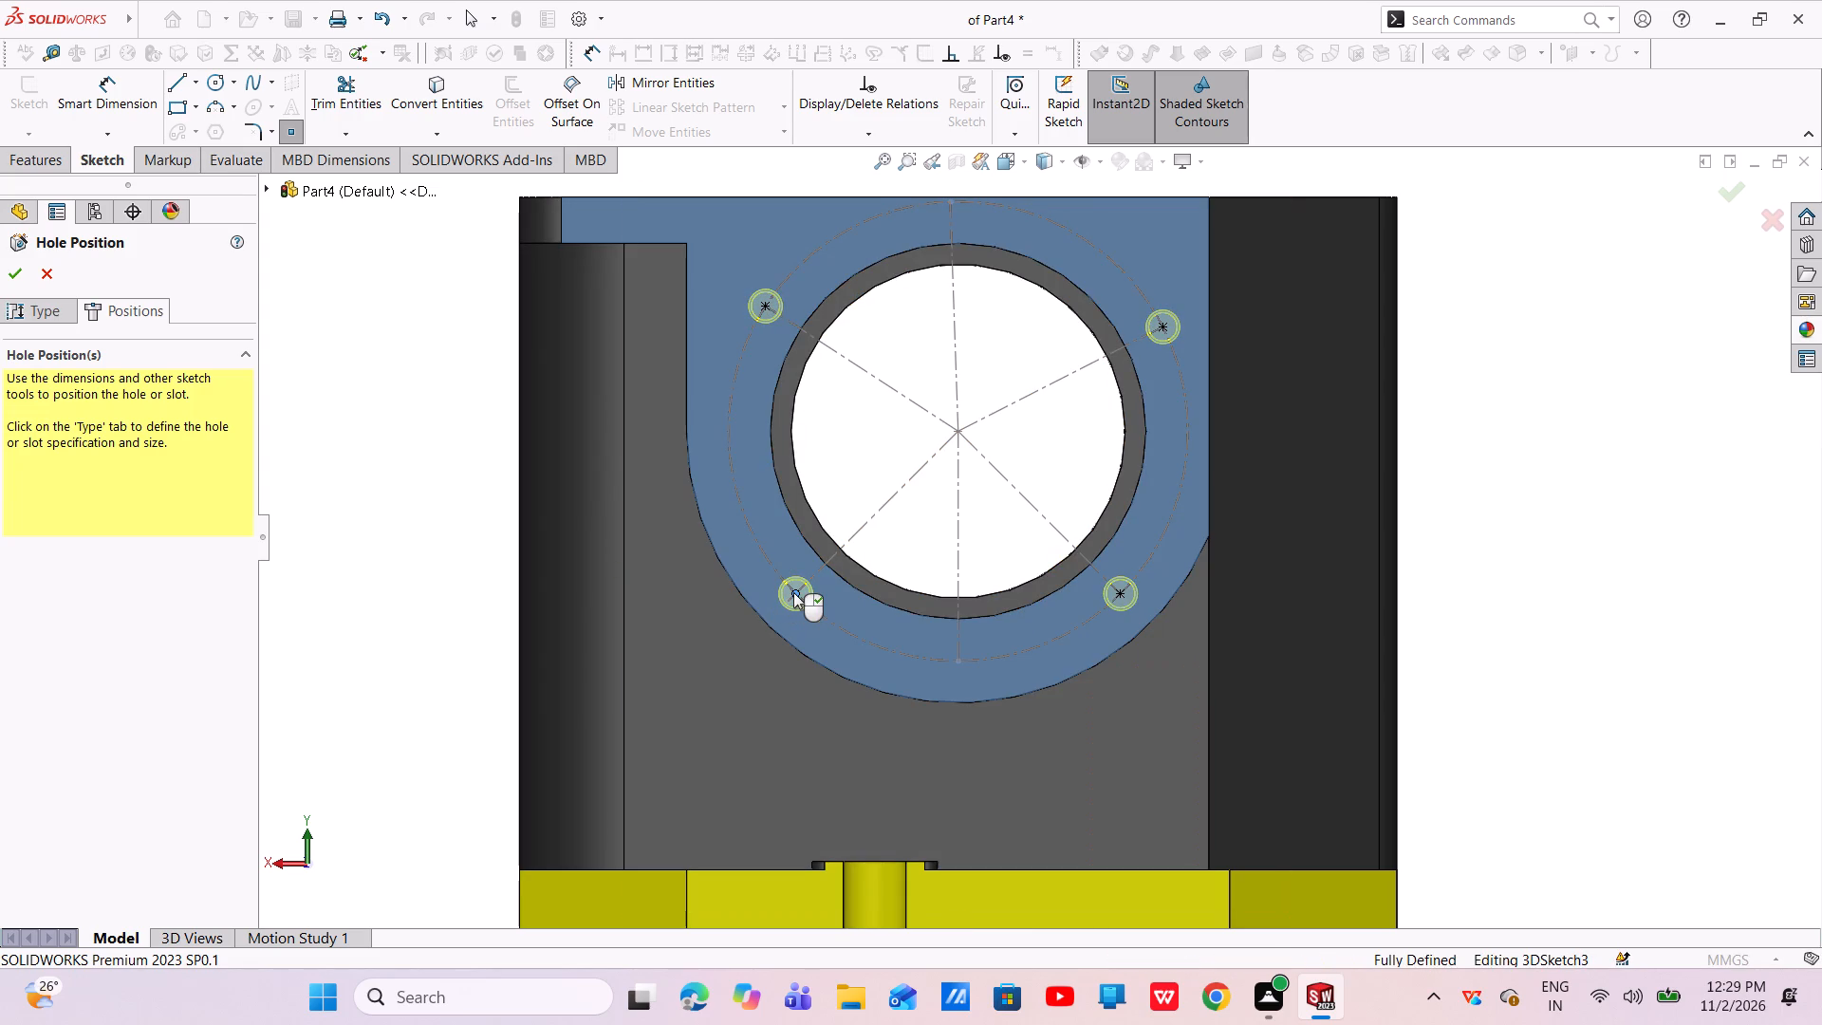
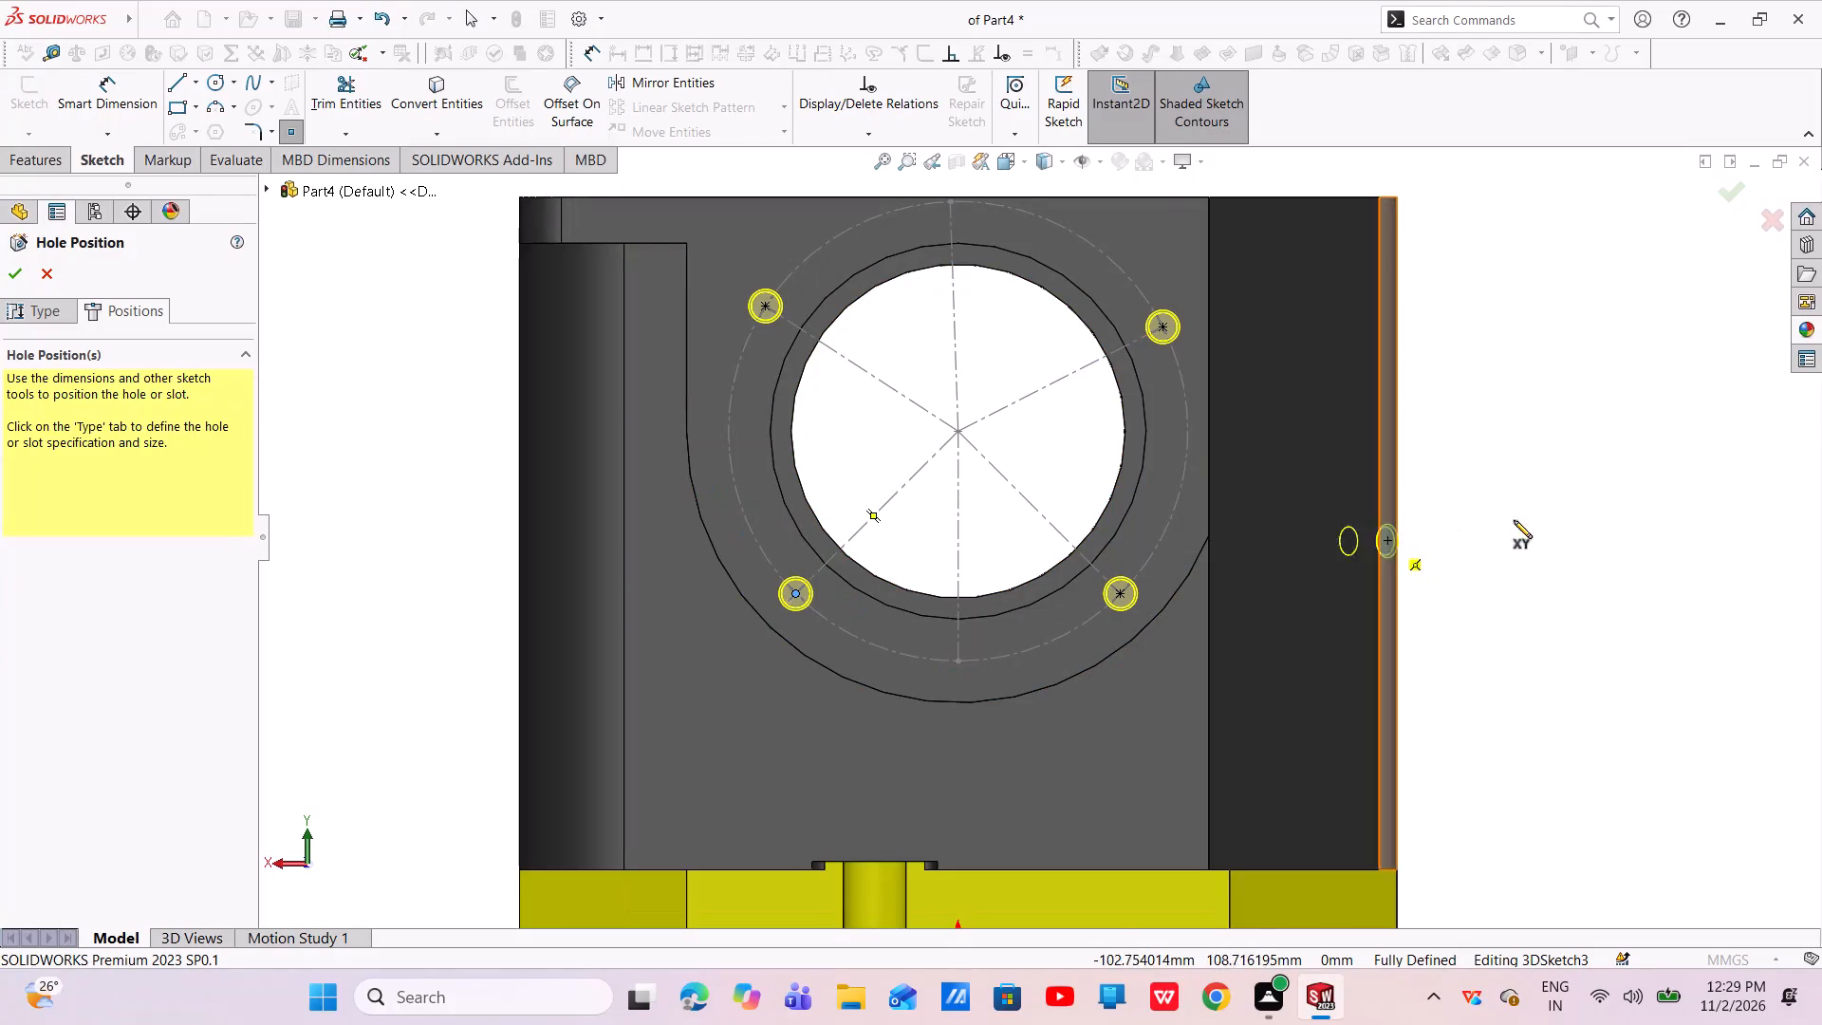
Complete the M8 tapped hole feature at the four positions on the 110 mm construction circle.
left_click(1728, 199)
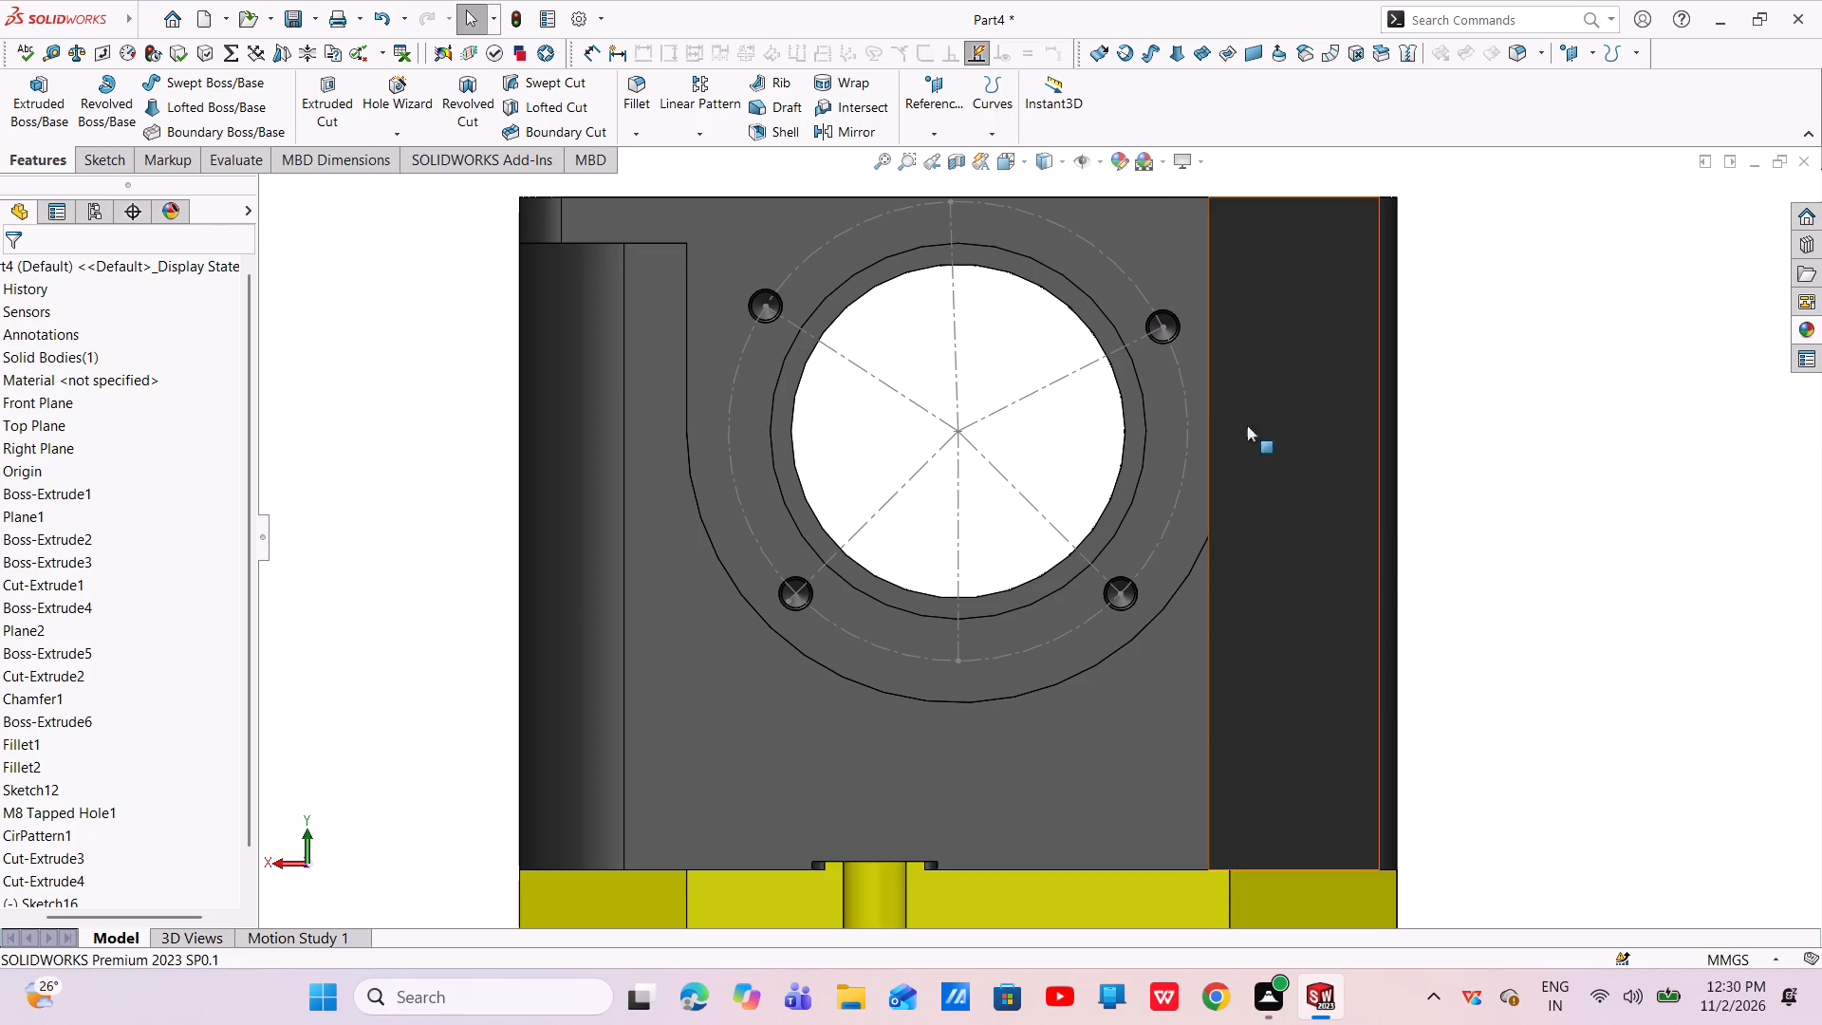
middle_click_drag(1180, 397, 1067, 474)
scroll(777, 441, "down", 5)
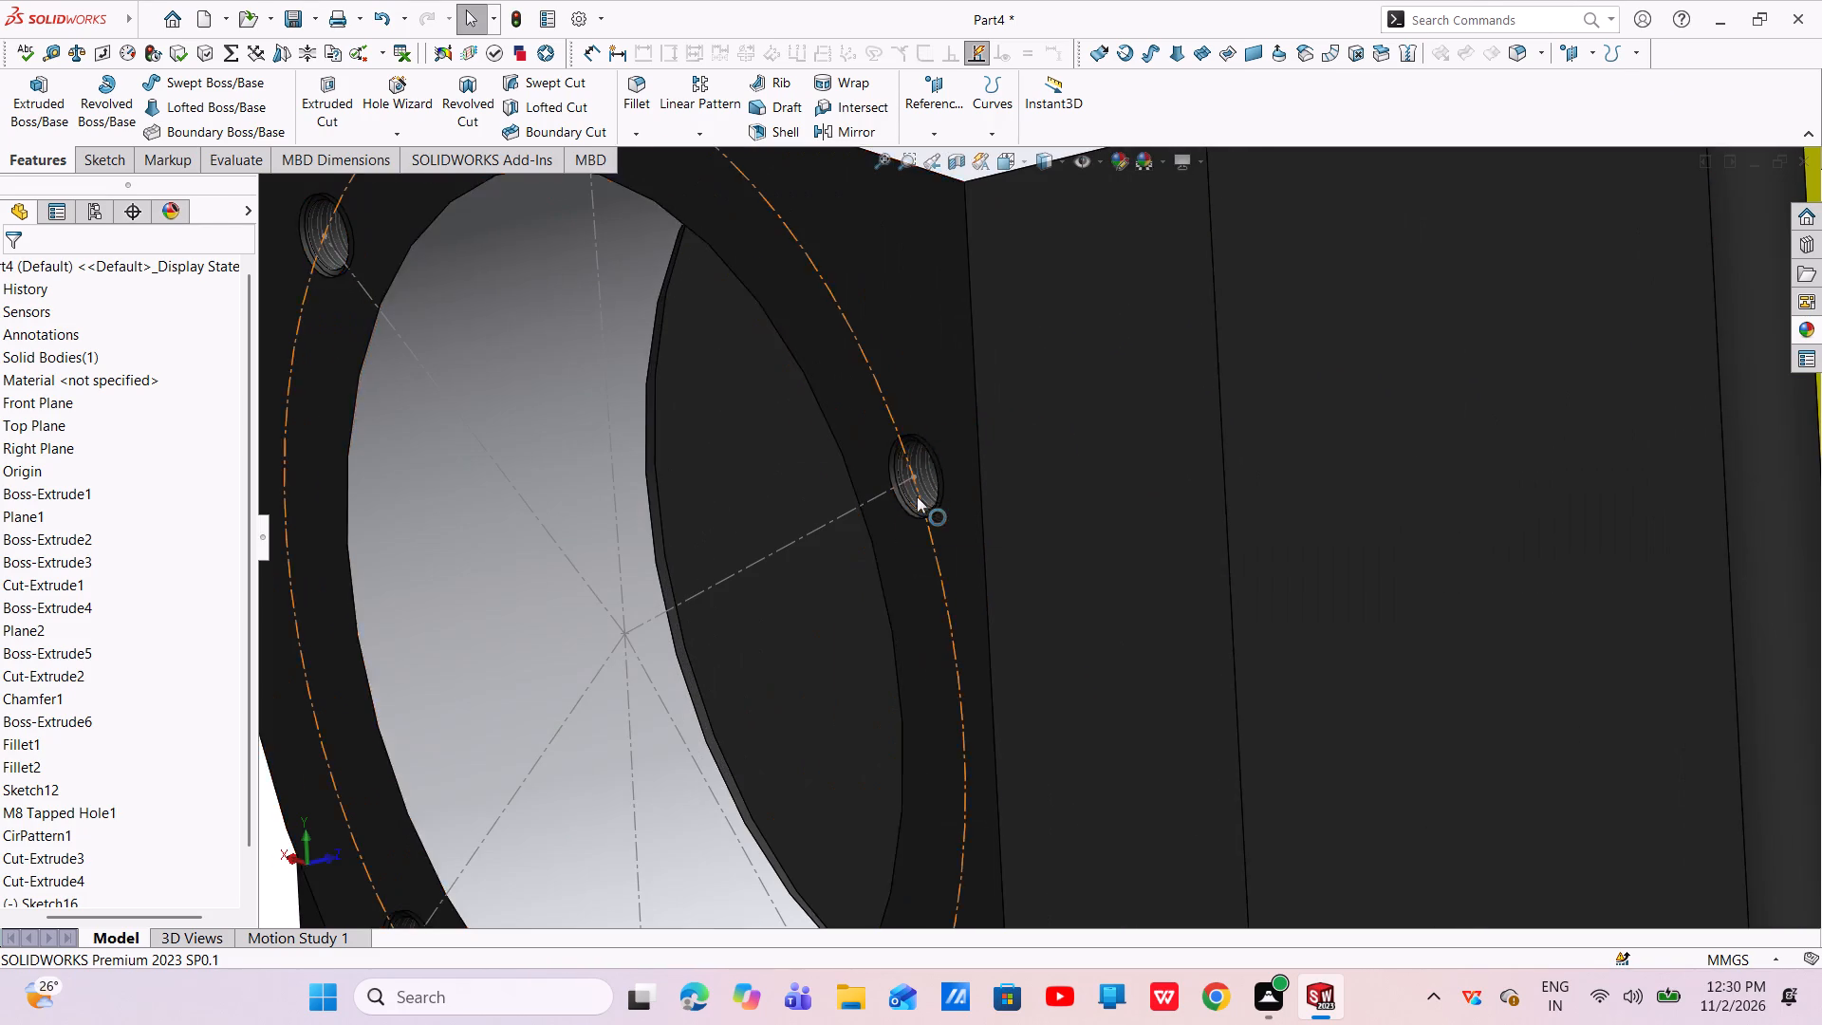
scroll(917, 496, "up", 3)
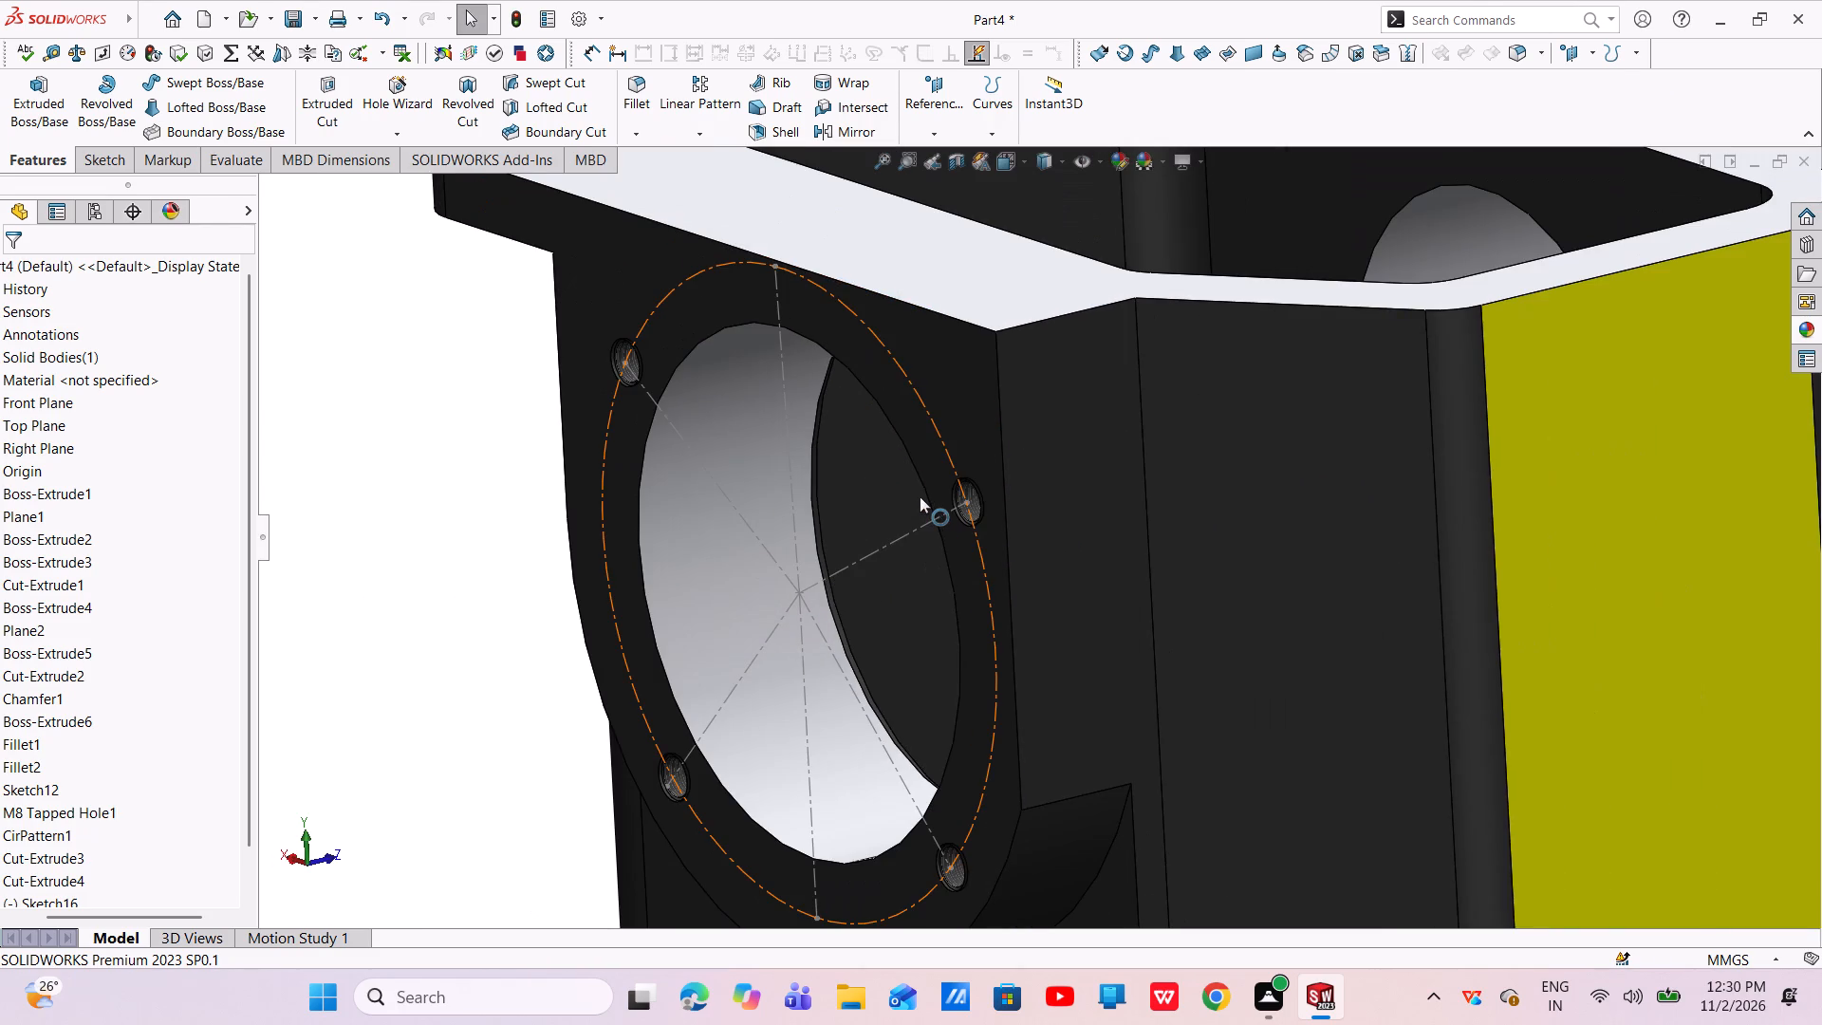
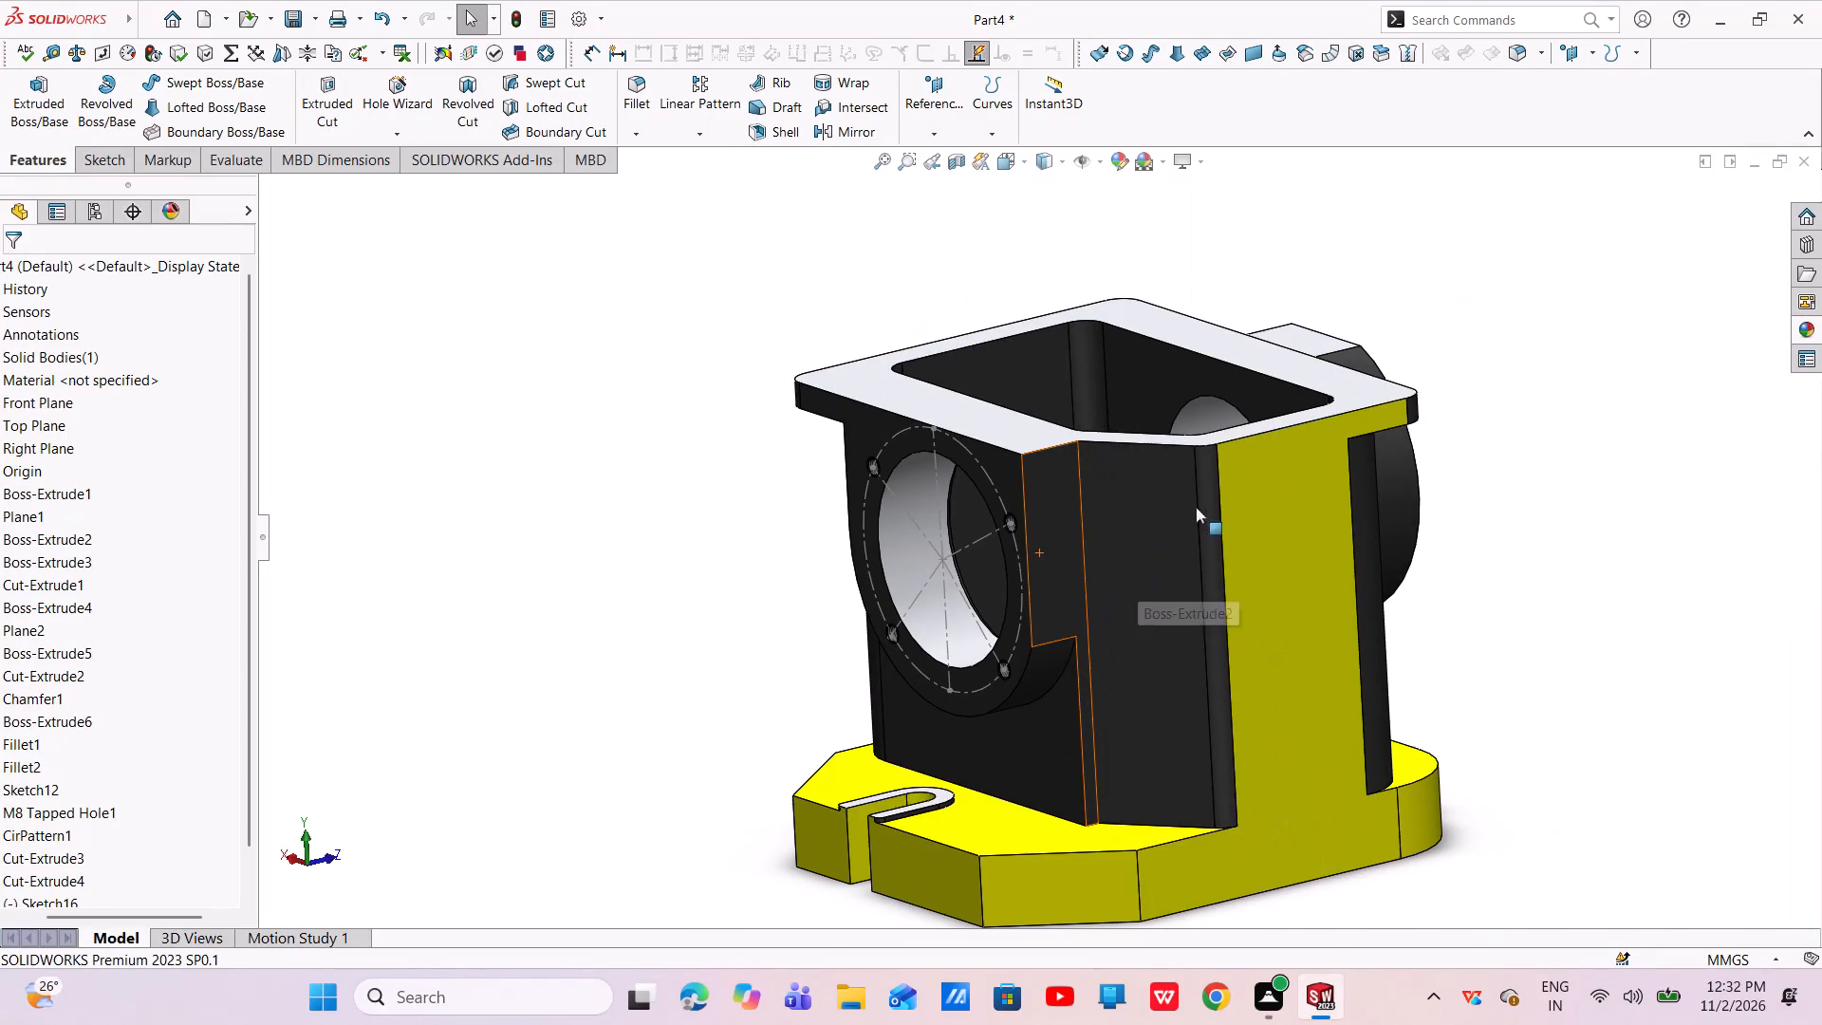
Open a new sketch on the flat yellow side face that spans the housing wall and the base.
left_click(1268, 611)
left_click(1354, 567)
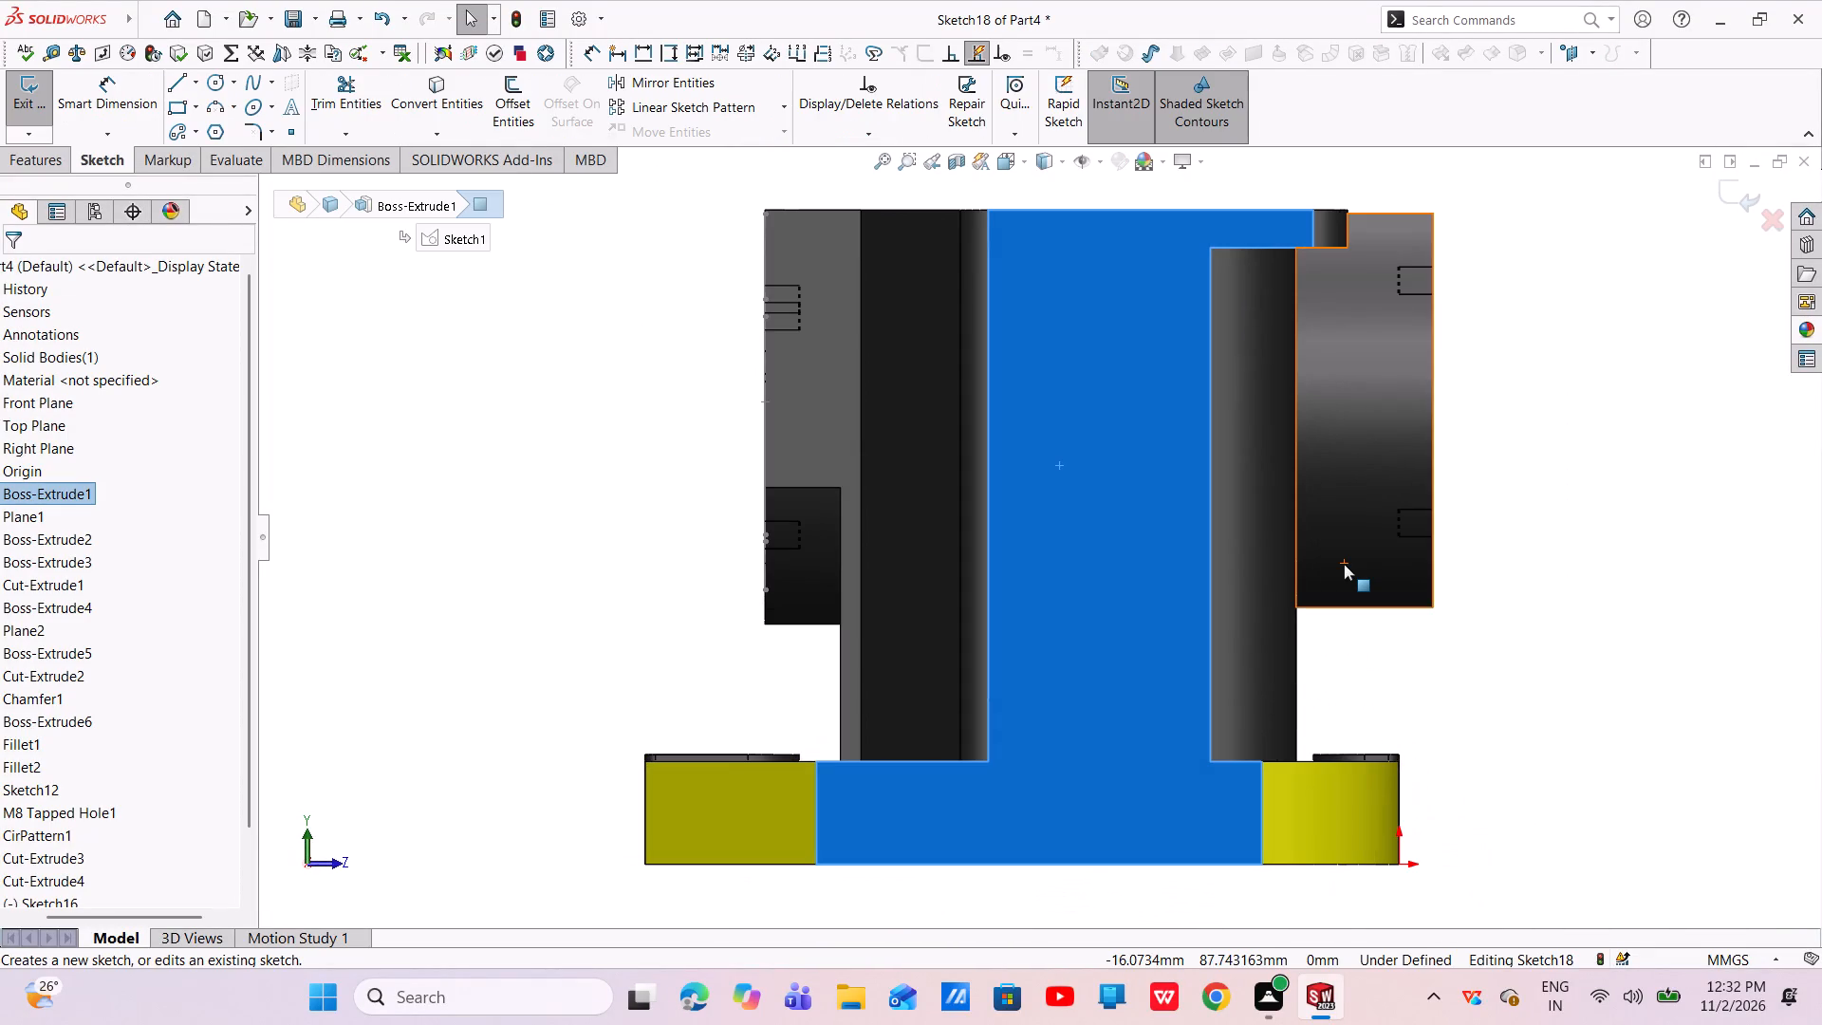
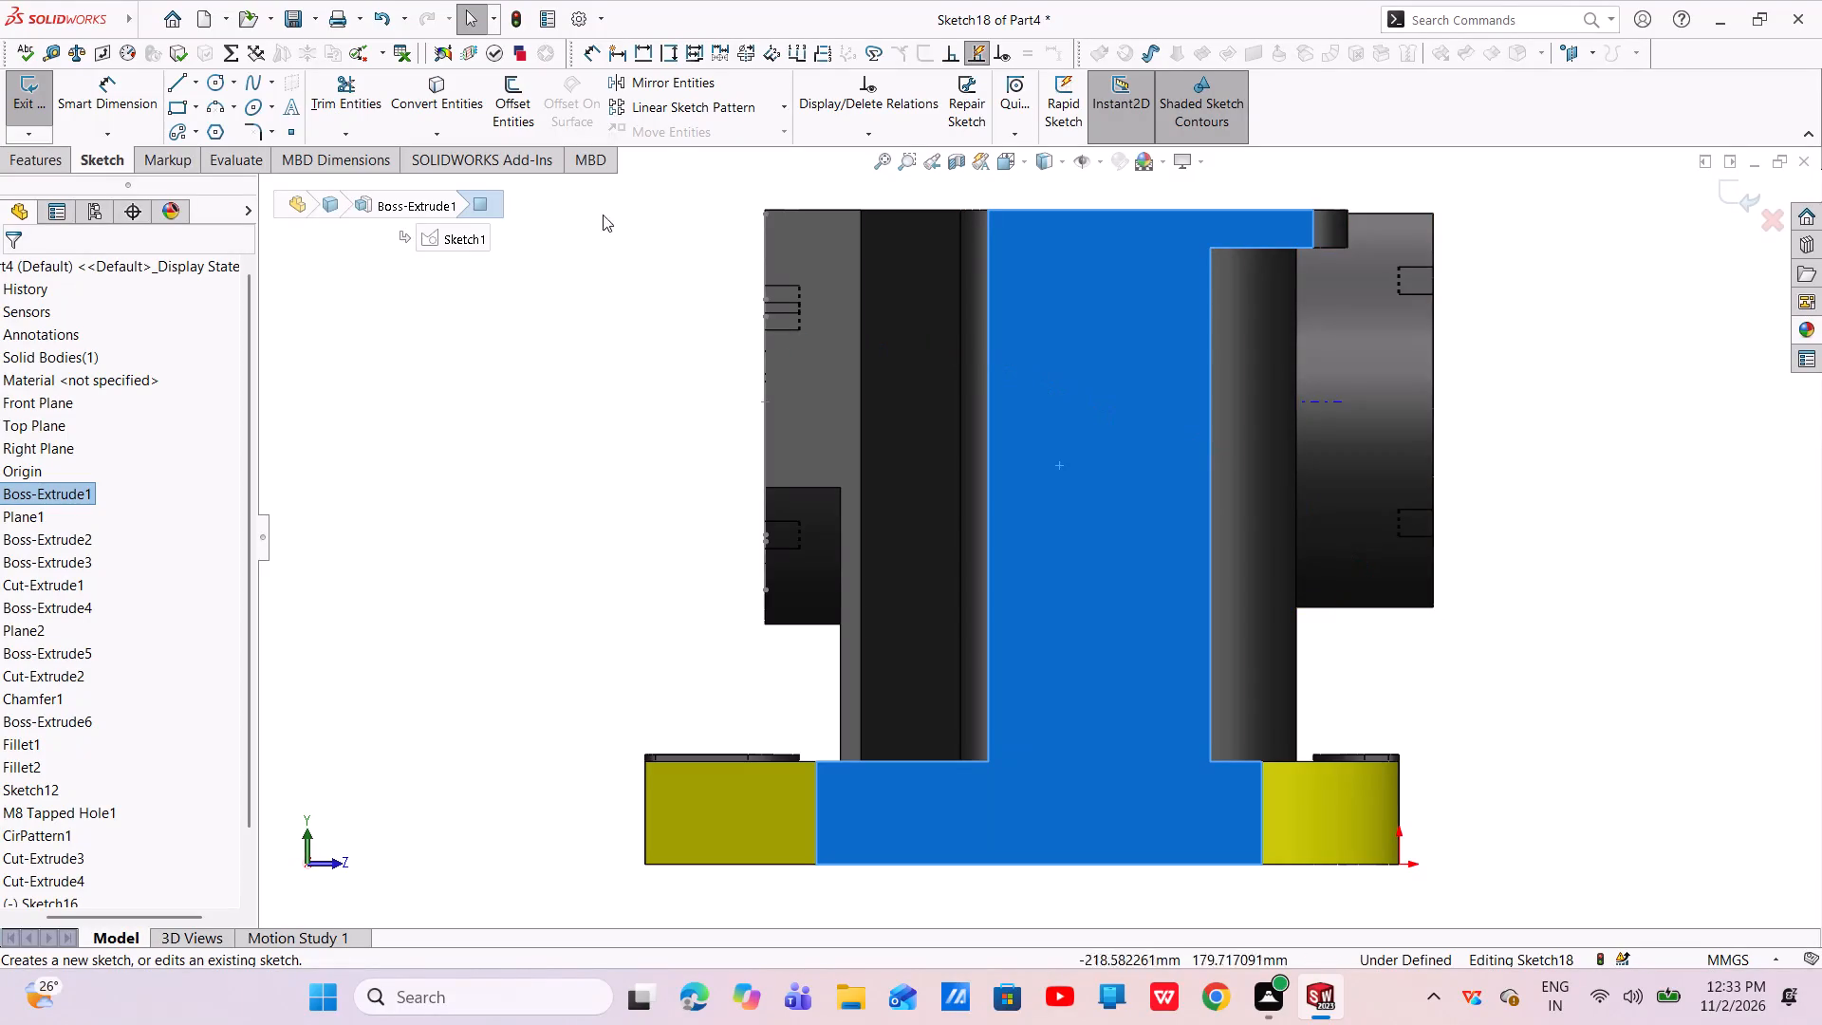
Sketch a corner rectangle on the upper part of the housing wall's flat yellow side face, clear of the wall's edges.
left_click(185, 102)
left_click(1036, 294)
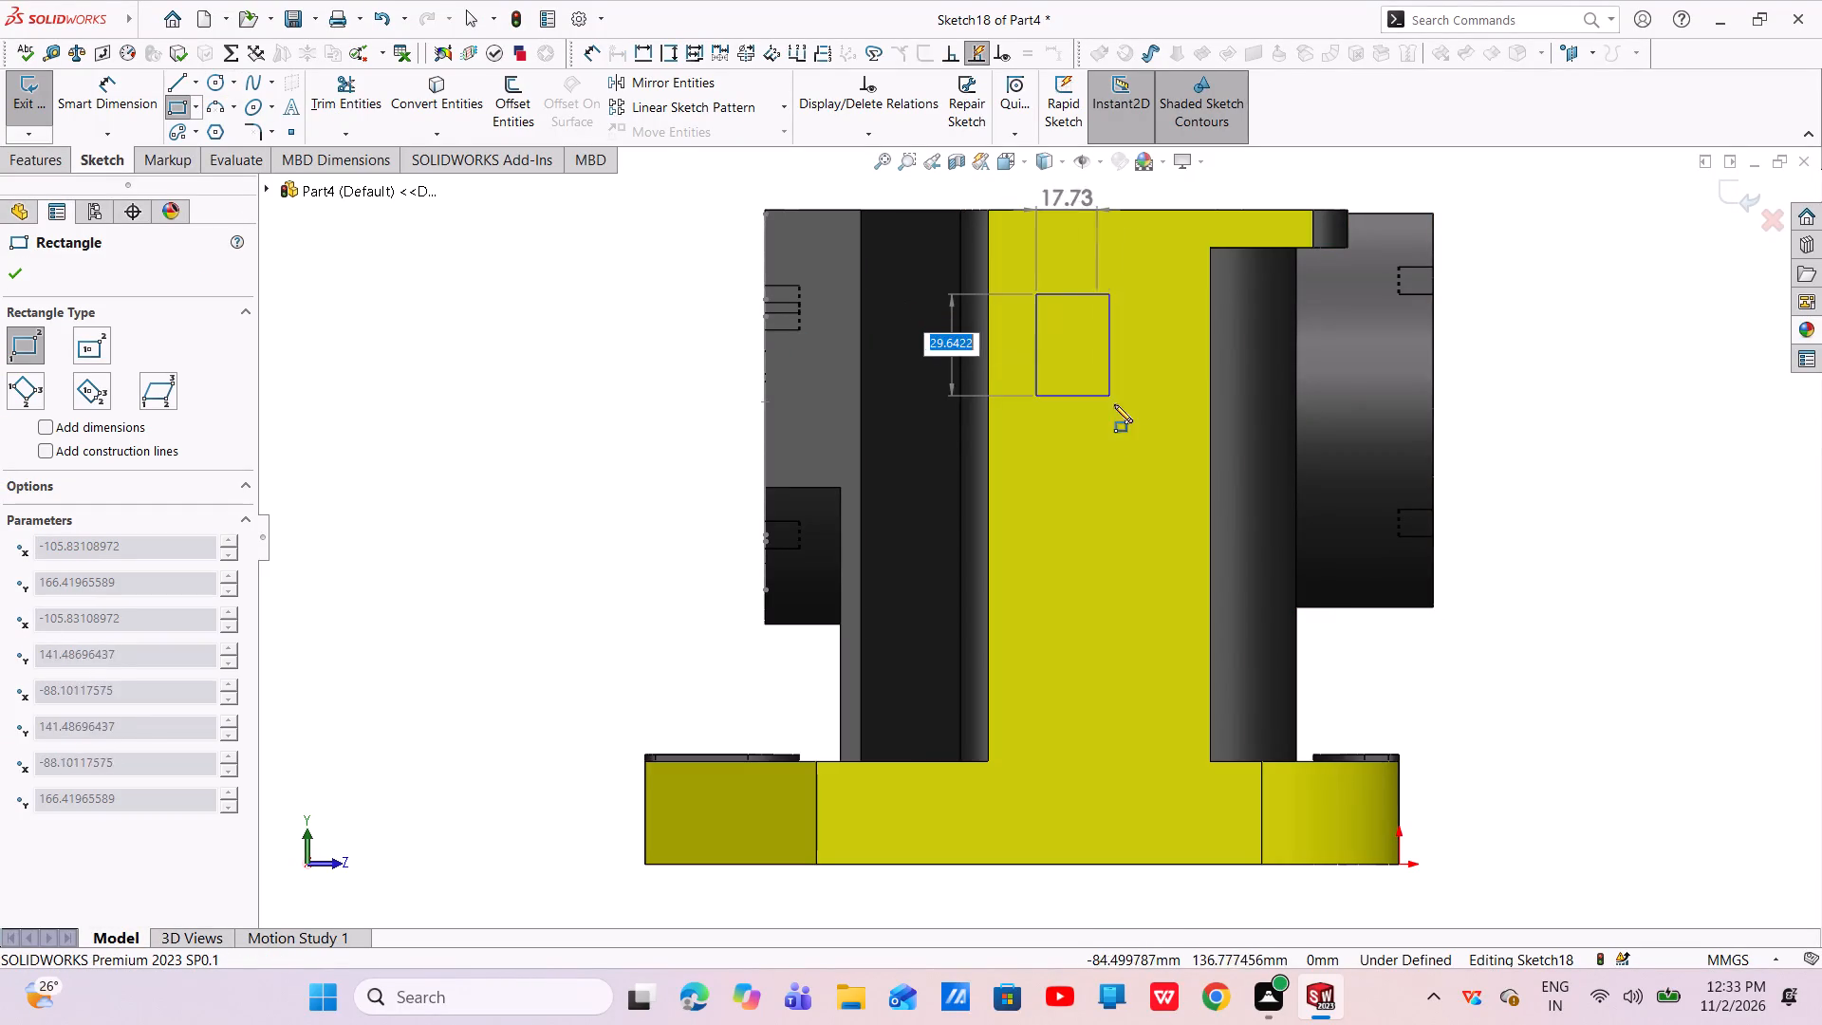
left_click(1167, 456)
right_click(1167, 456)
left_click(1185, 468)
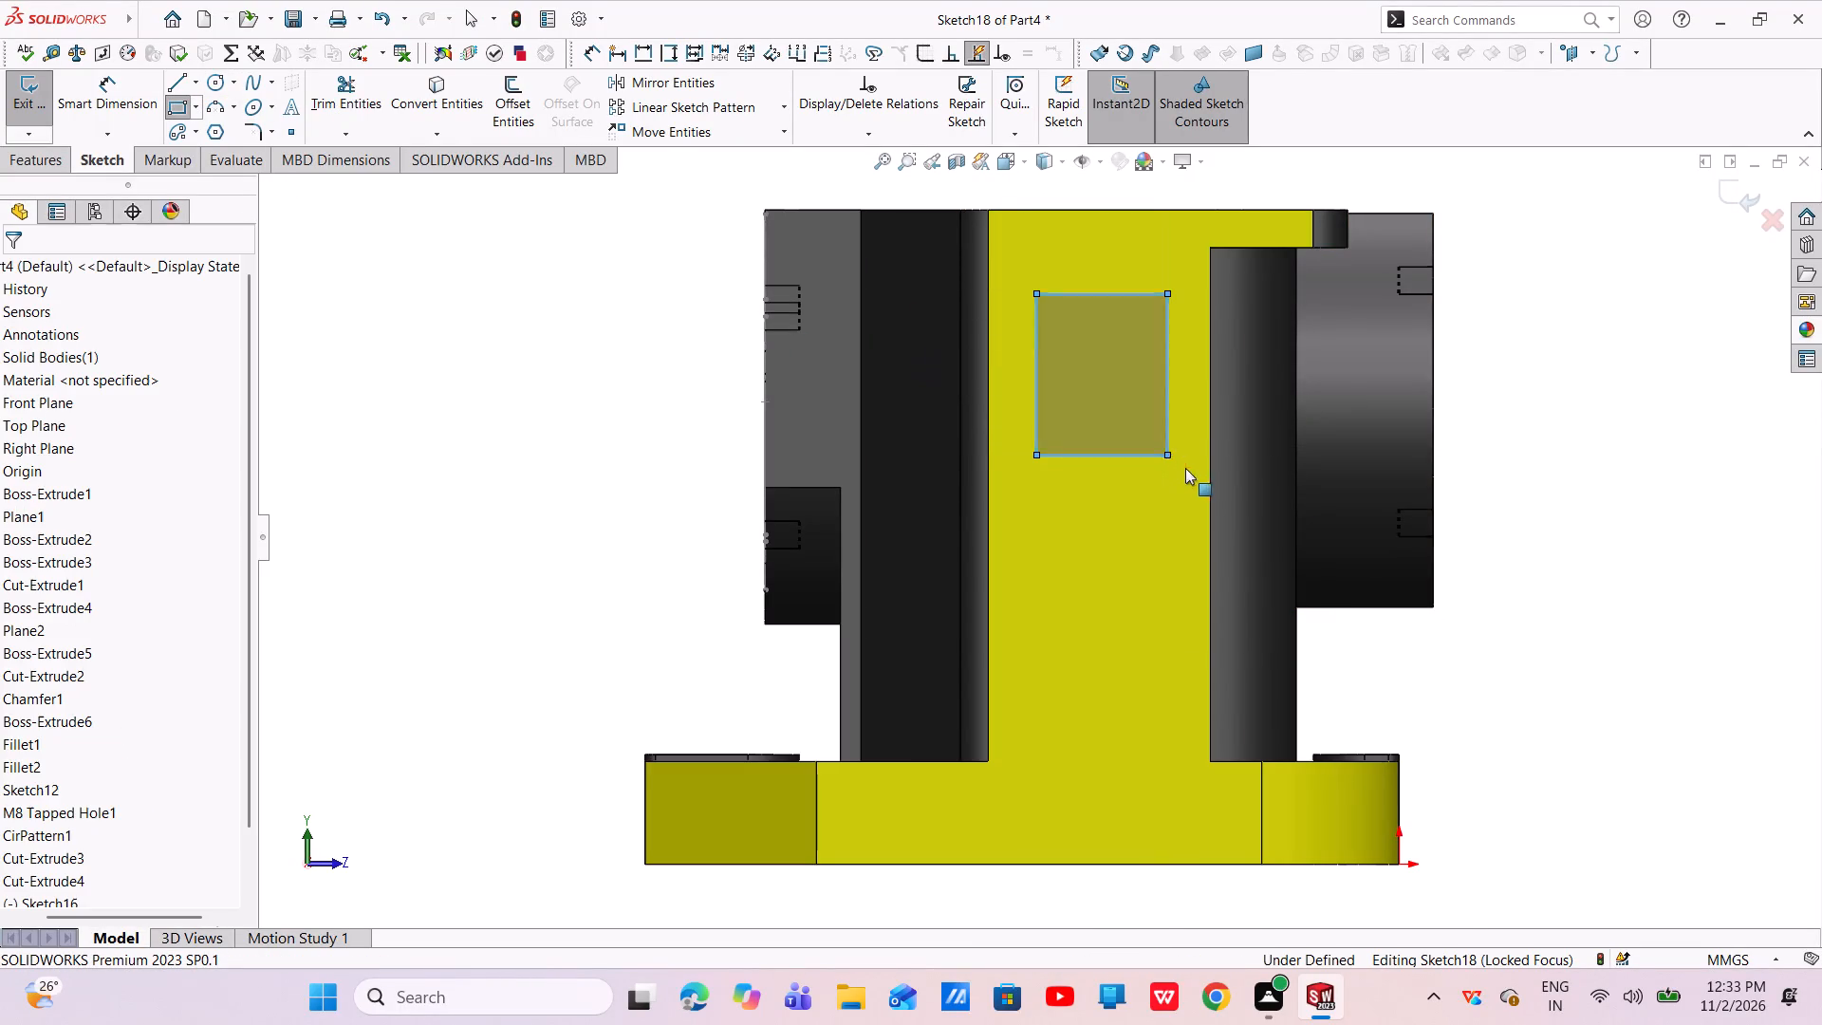
scroll(1086, 745, "up", 1)
scroll(1086, 741, "down", 1)
scroll(1086, 739, "up", 1)
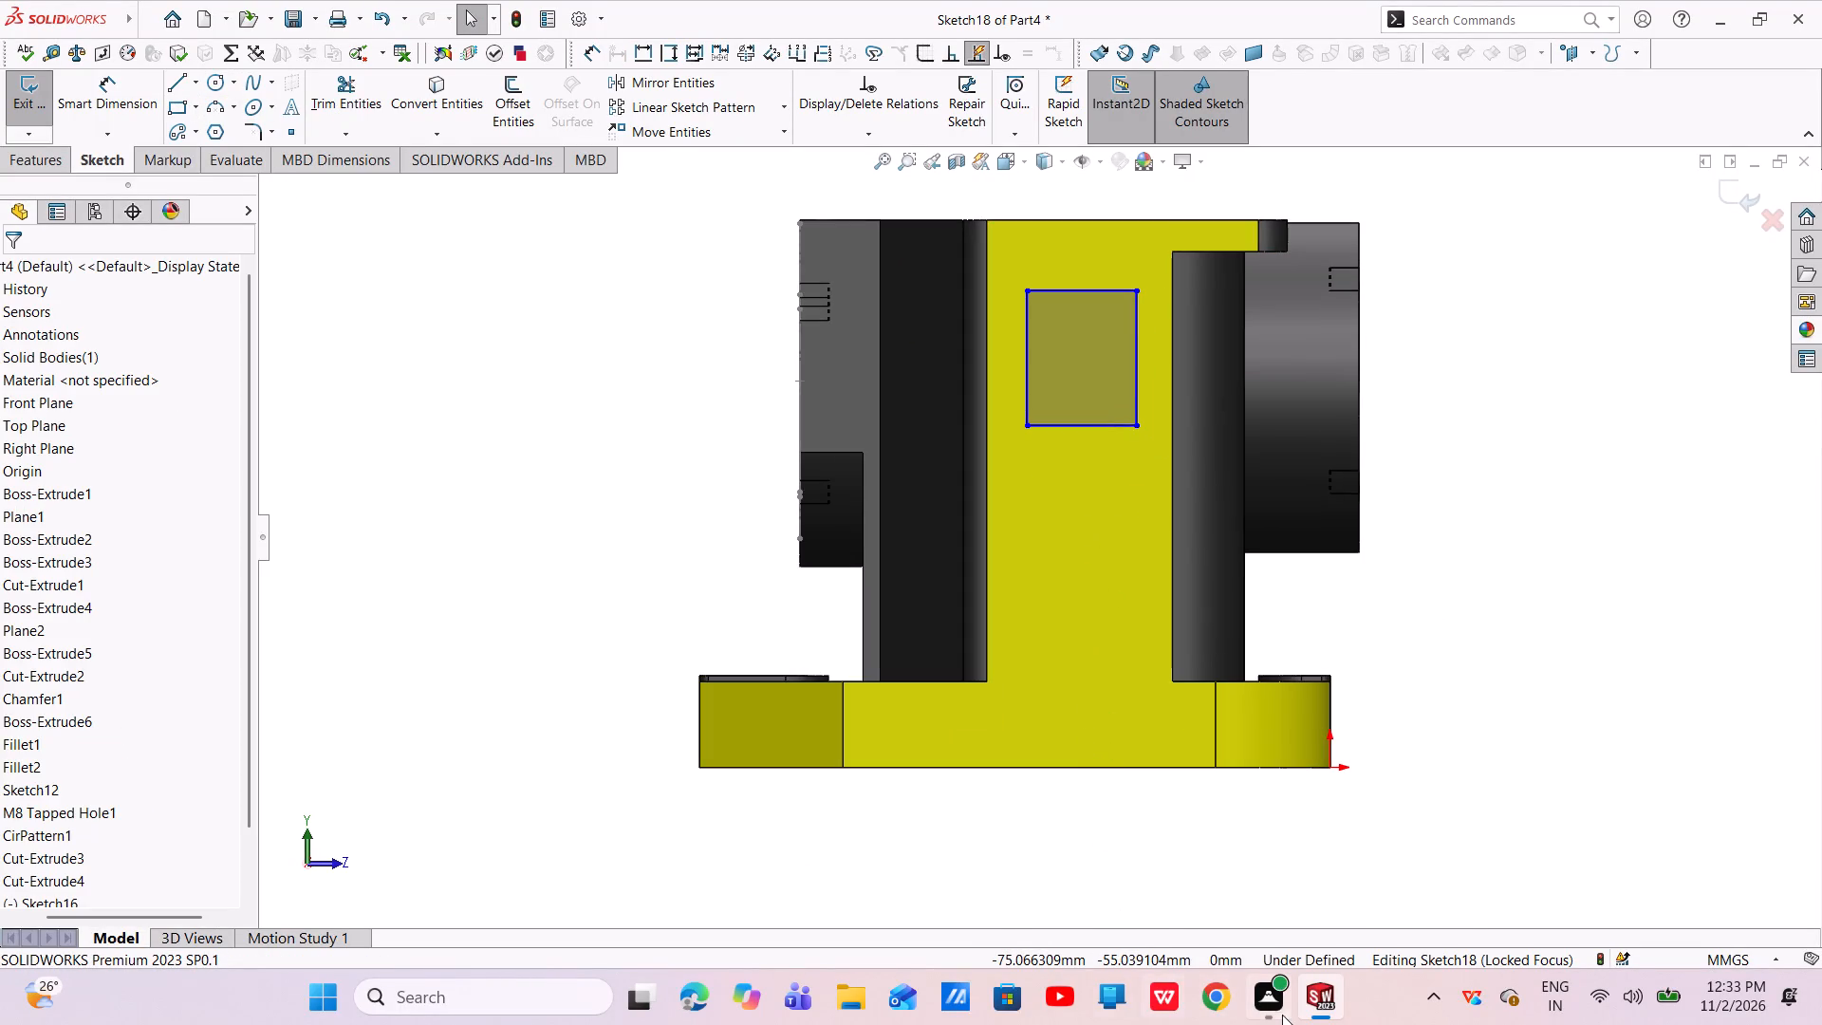
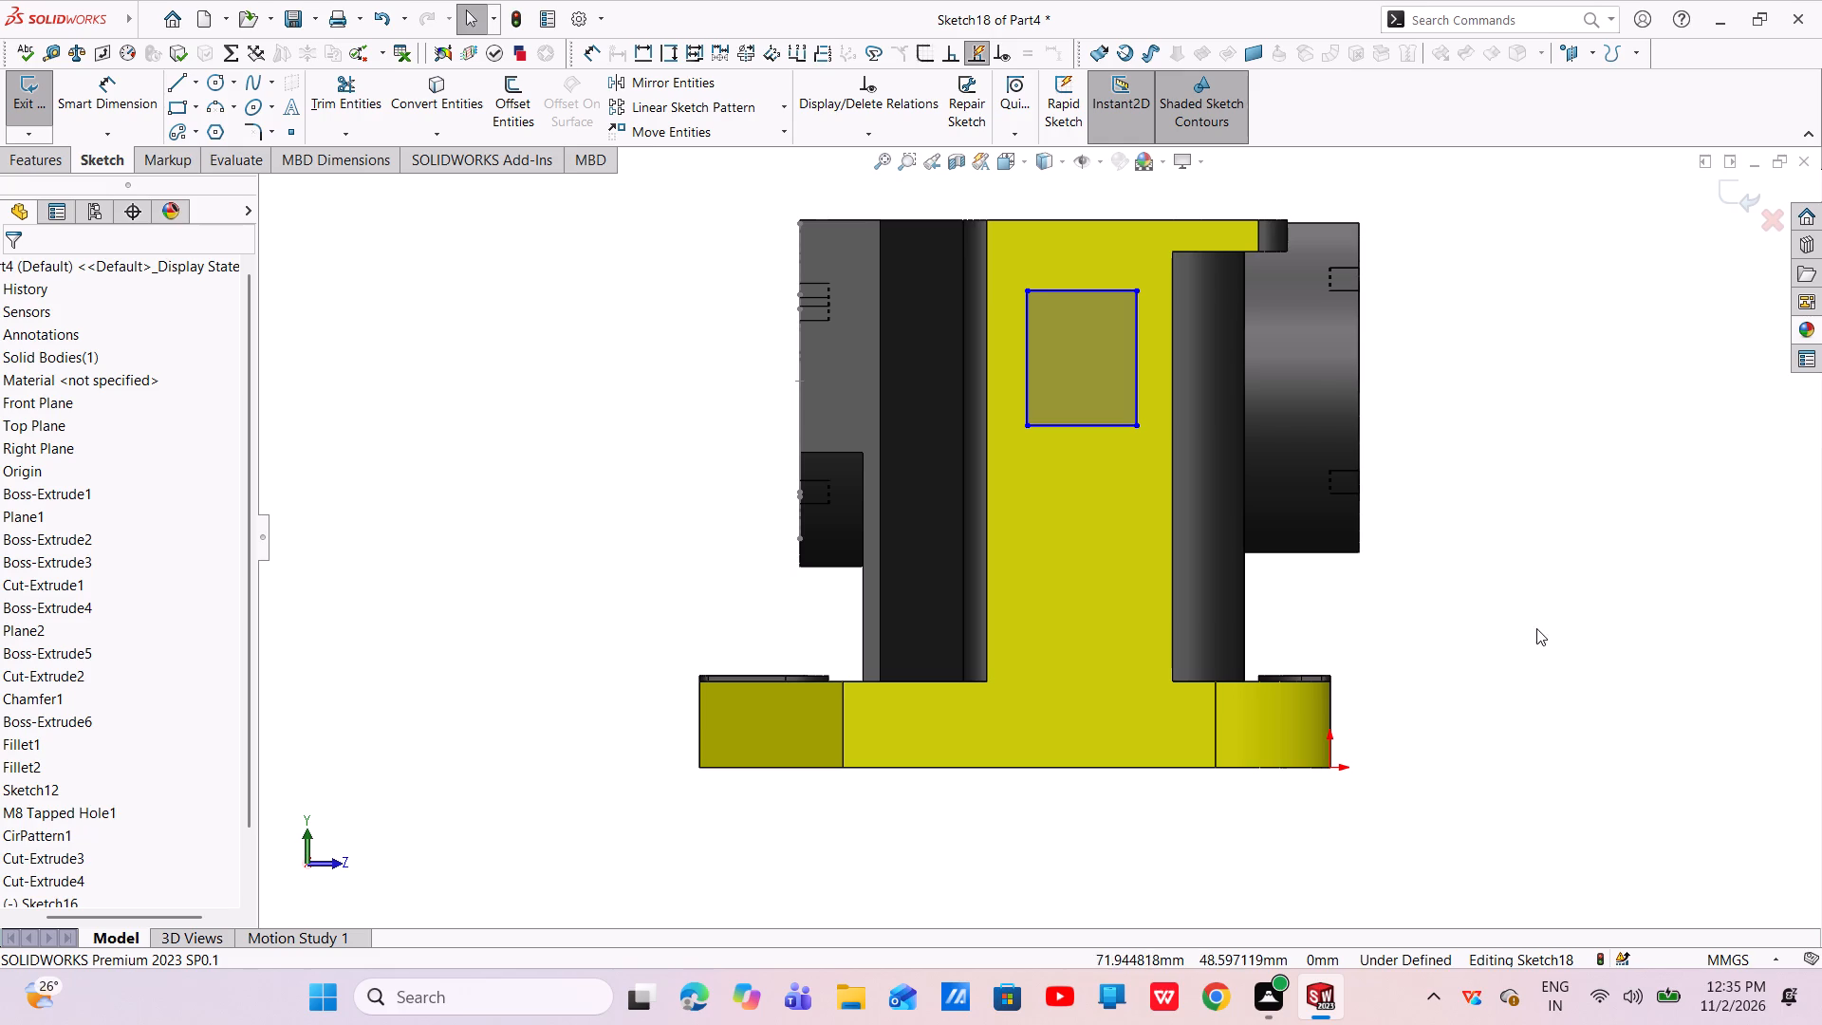
Widen the sketched rectangle to about 43 mm by moving its vertical edge nearest the stepped side of the wall.
scroll(1195, 302, "down", 1)
scroll(1195, 302, "up", 1)
scroll(1195, 302, "down", 4)
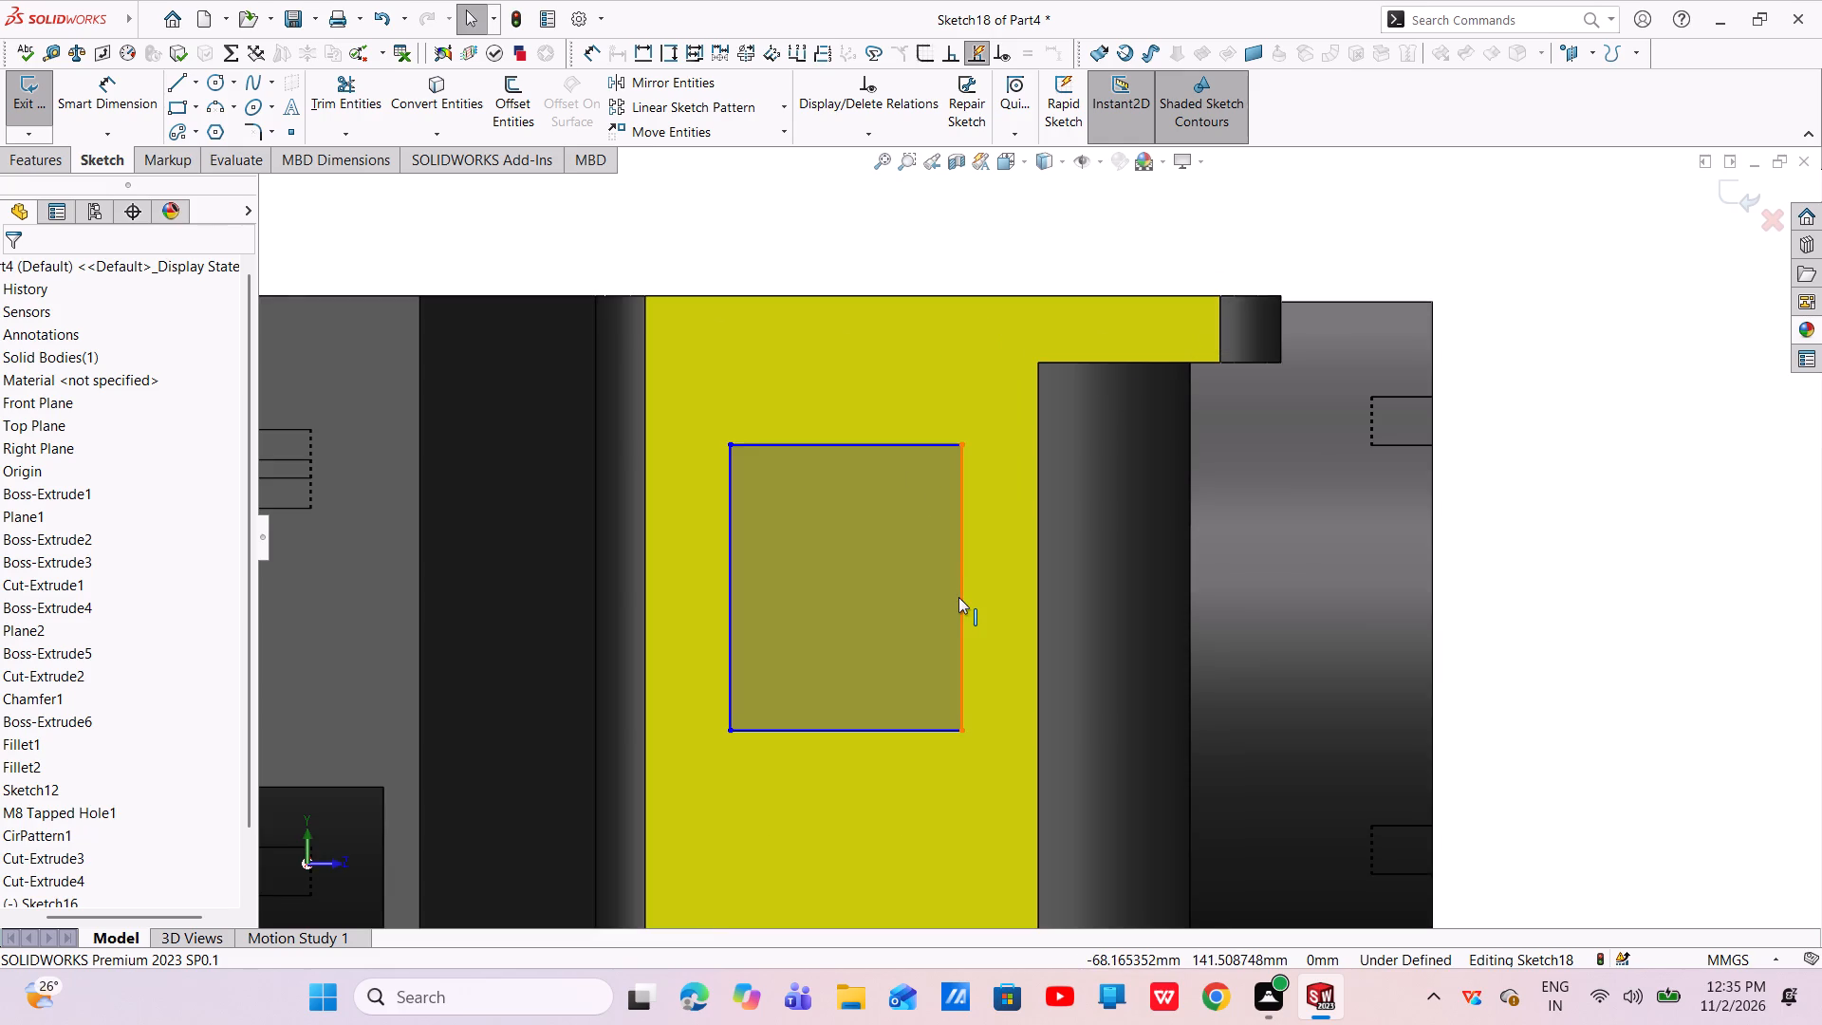
left_click_drag(958, 597, 994, 608)
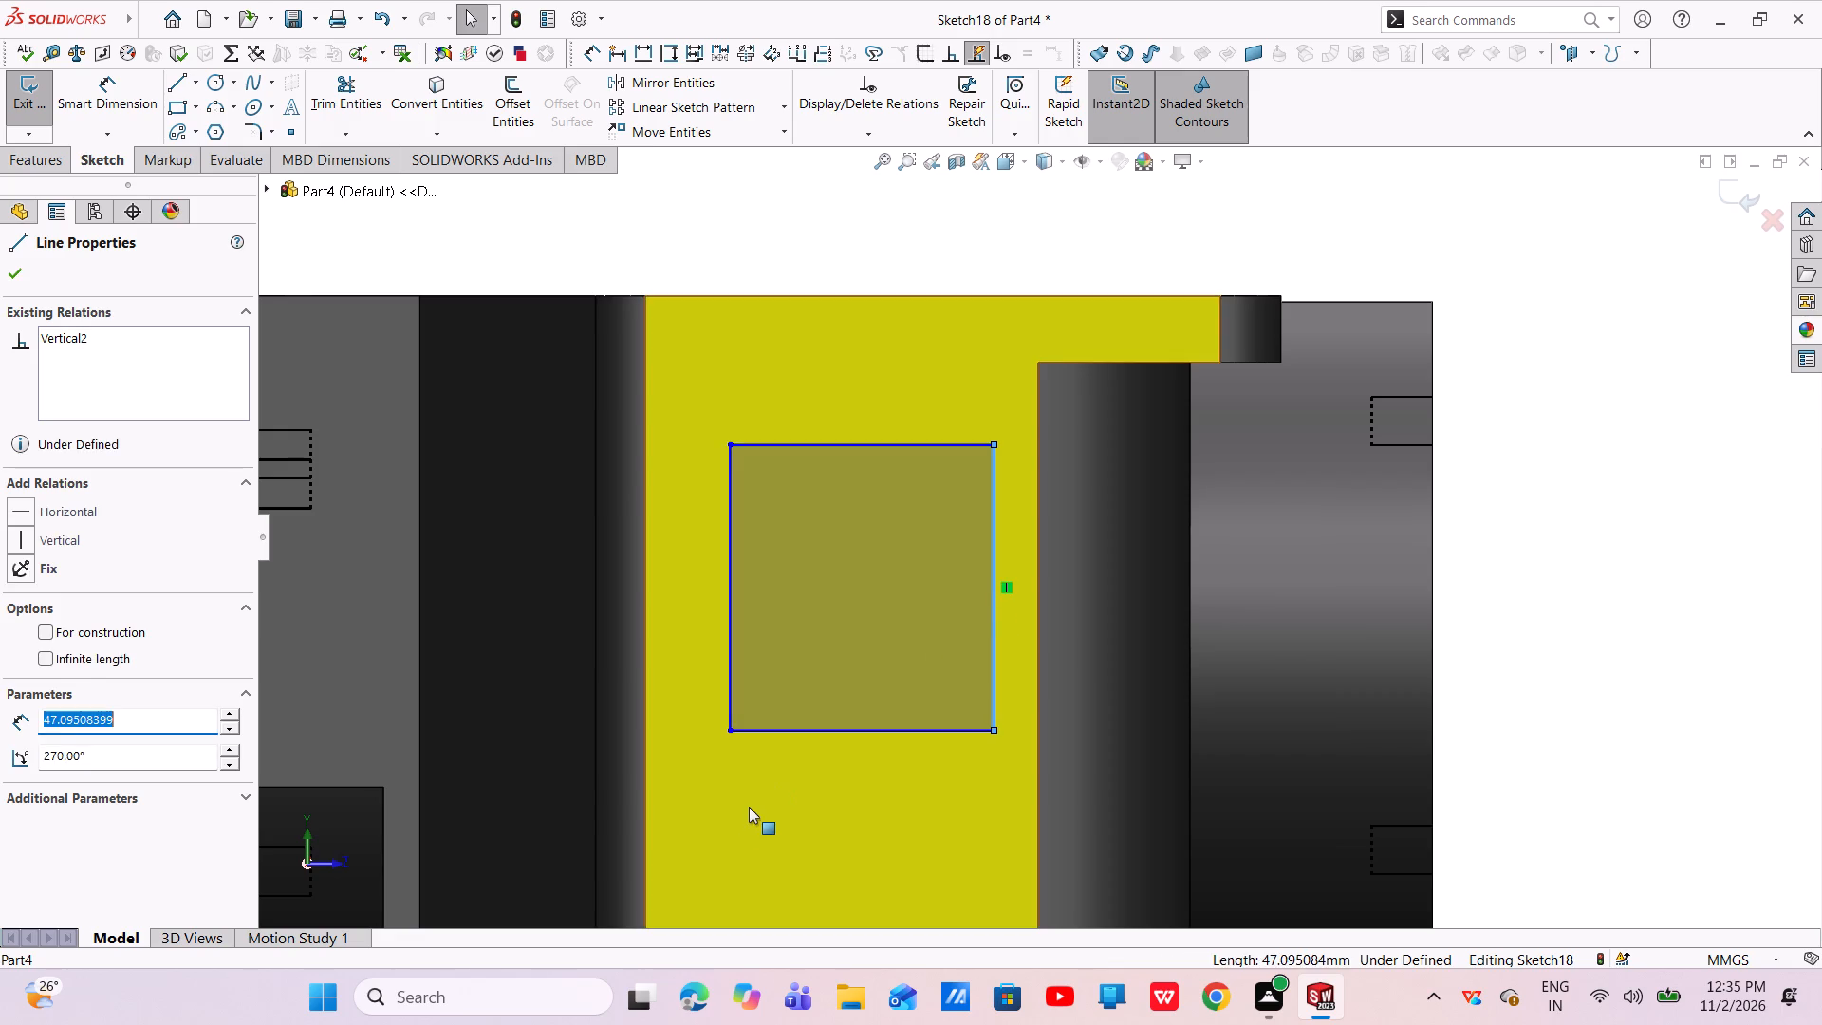
left_click(749, 807)
left_click(1558, 655)
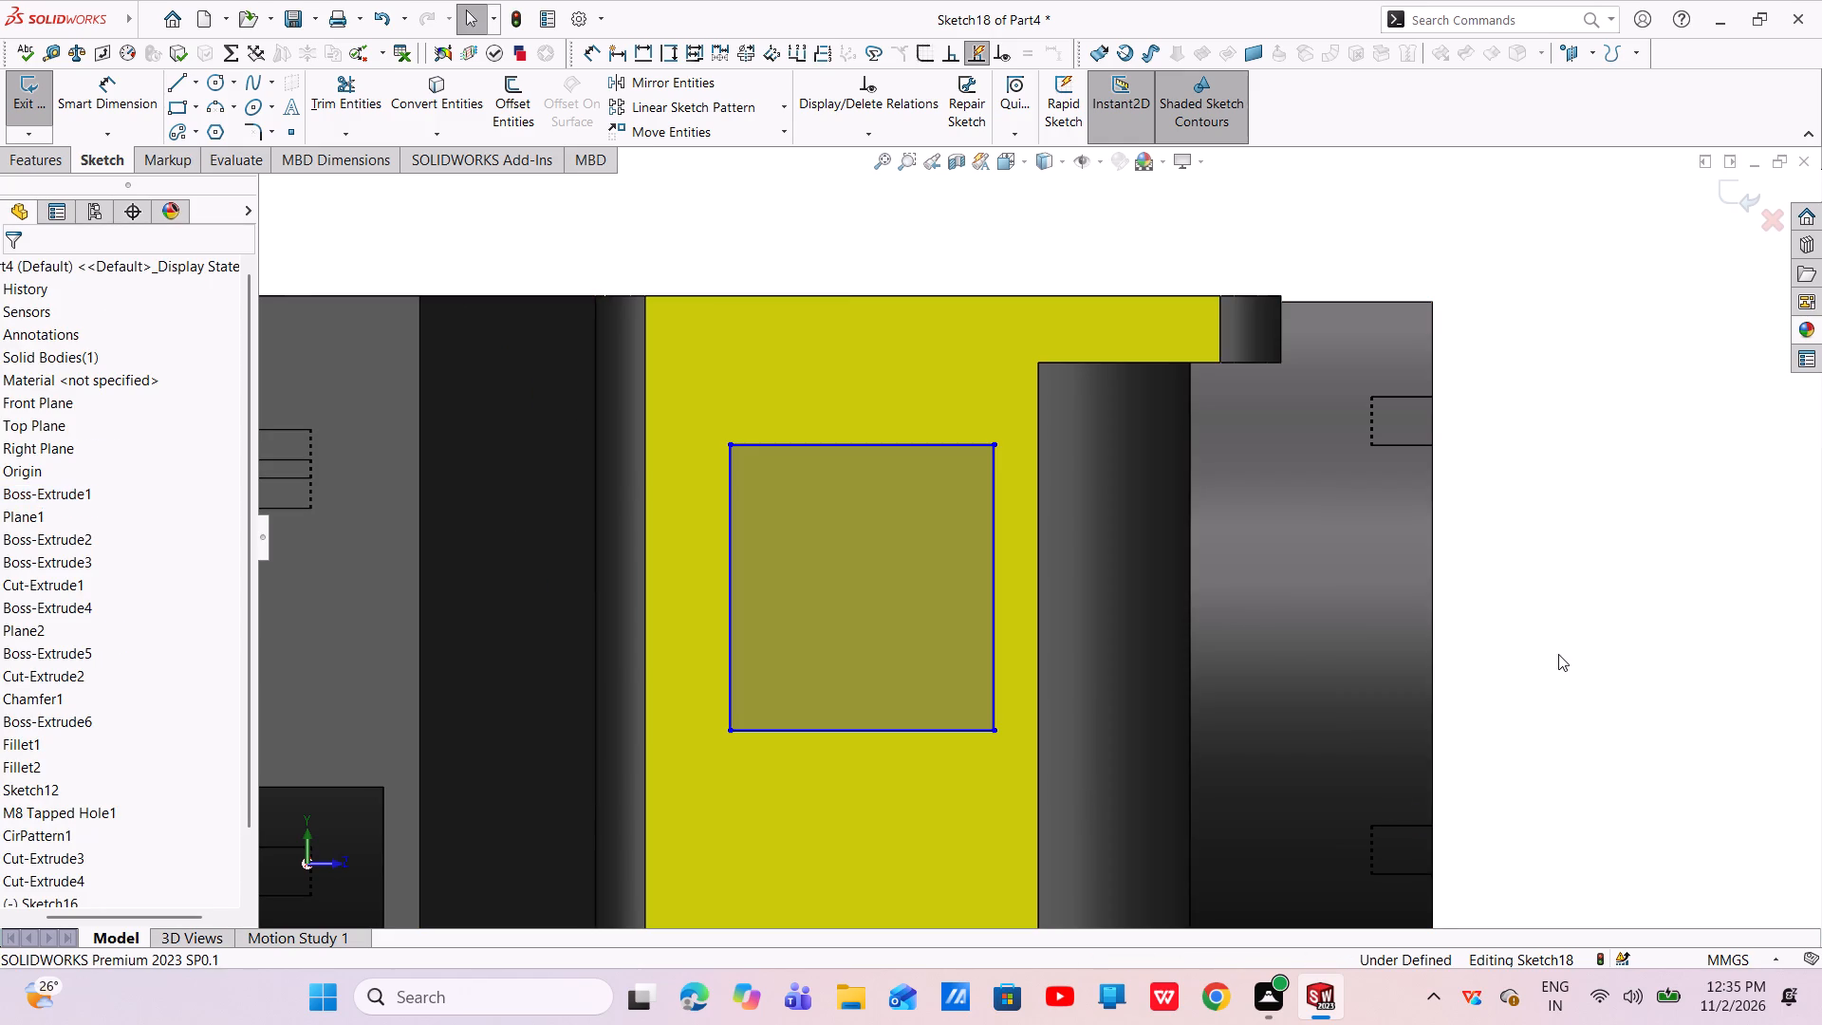
Sketch a second corner rectangle about 29 mm wide and 33 mm high inside the first one.
left_click(175, 109)
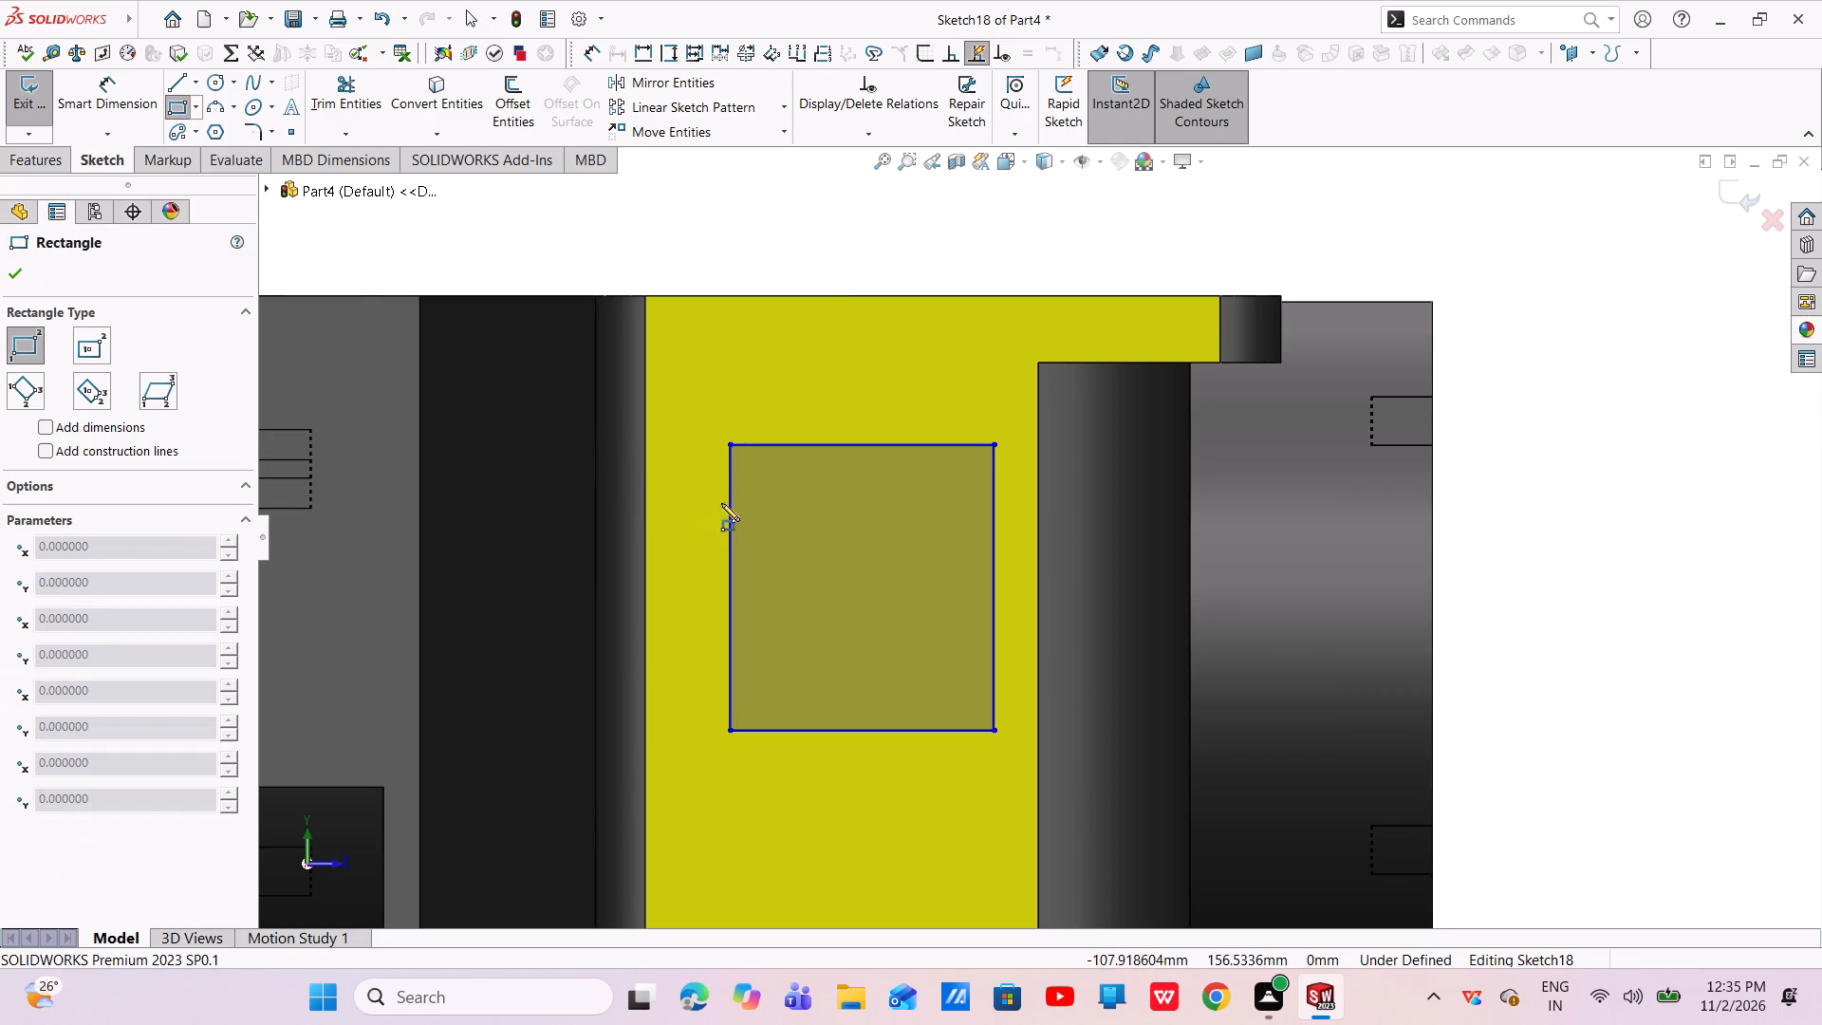
left_click(778, 486)
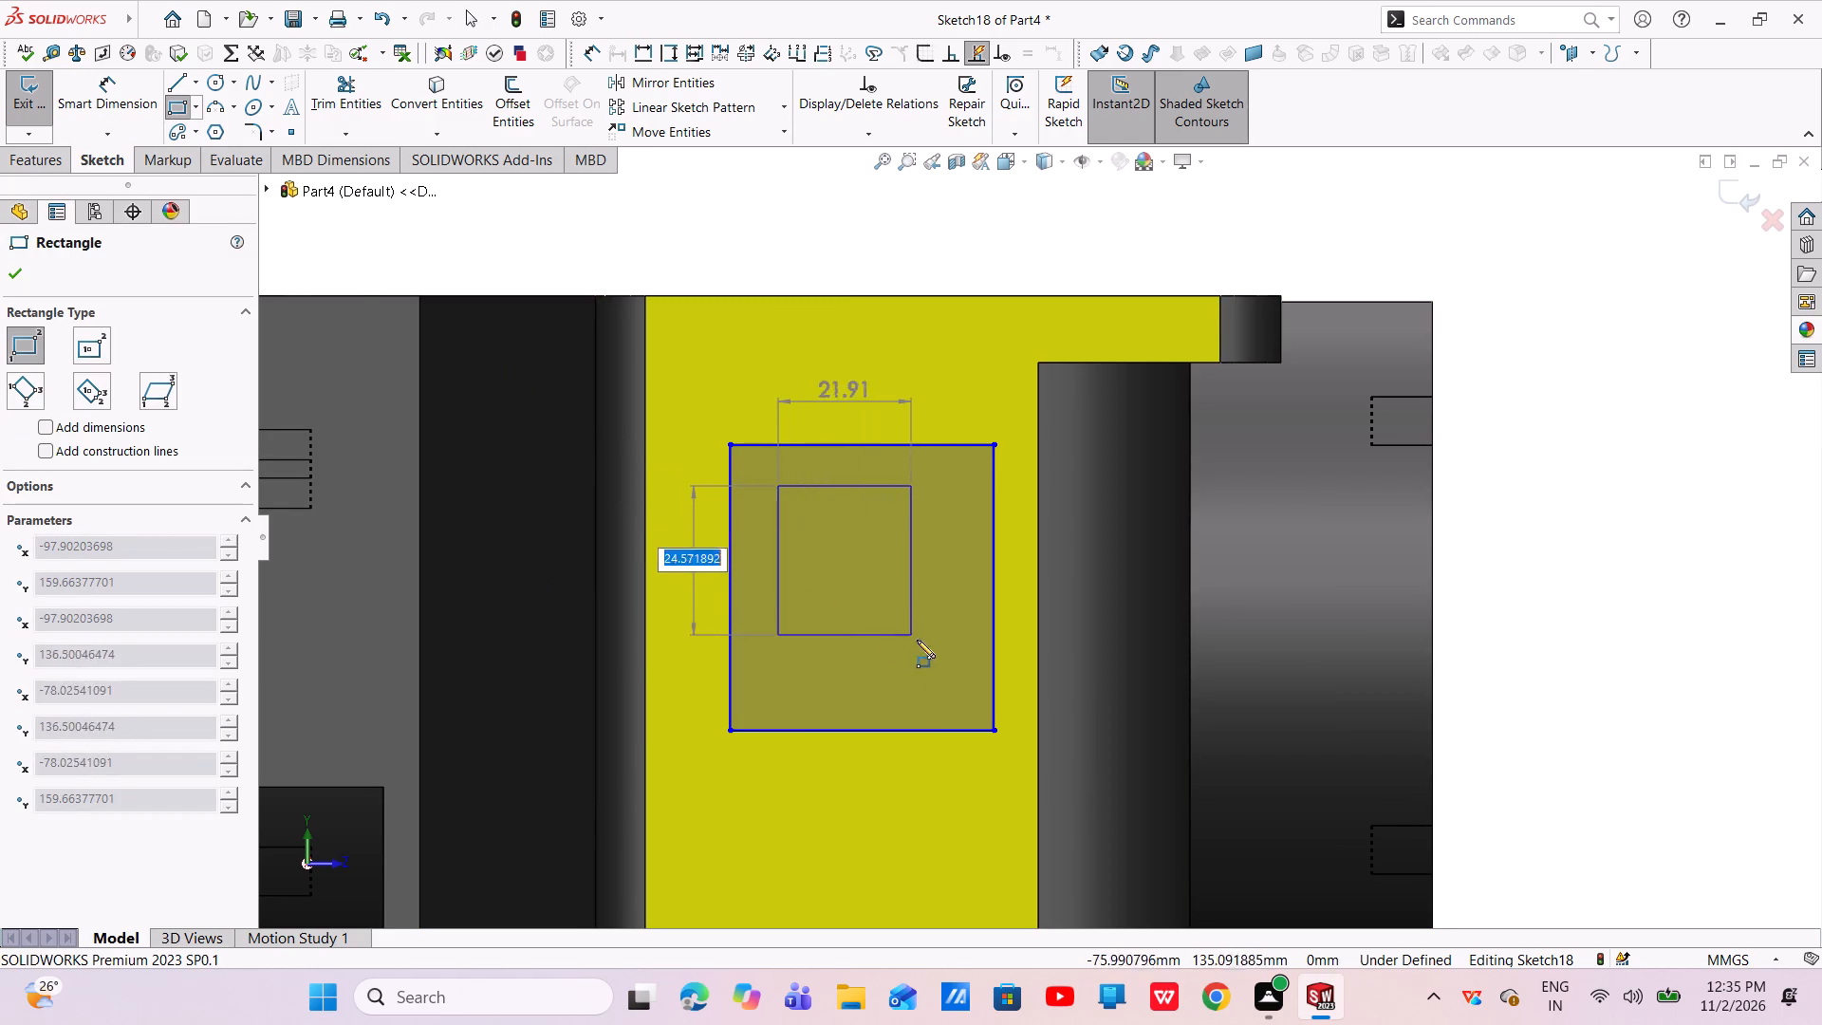
left_click(952, 687)
right_click(1558, 597)
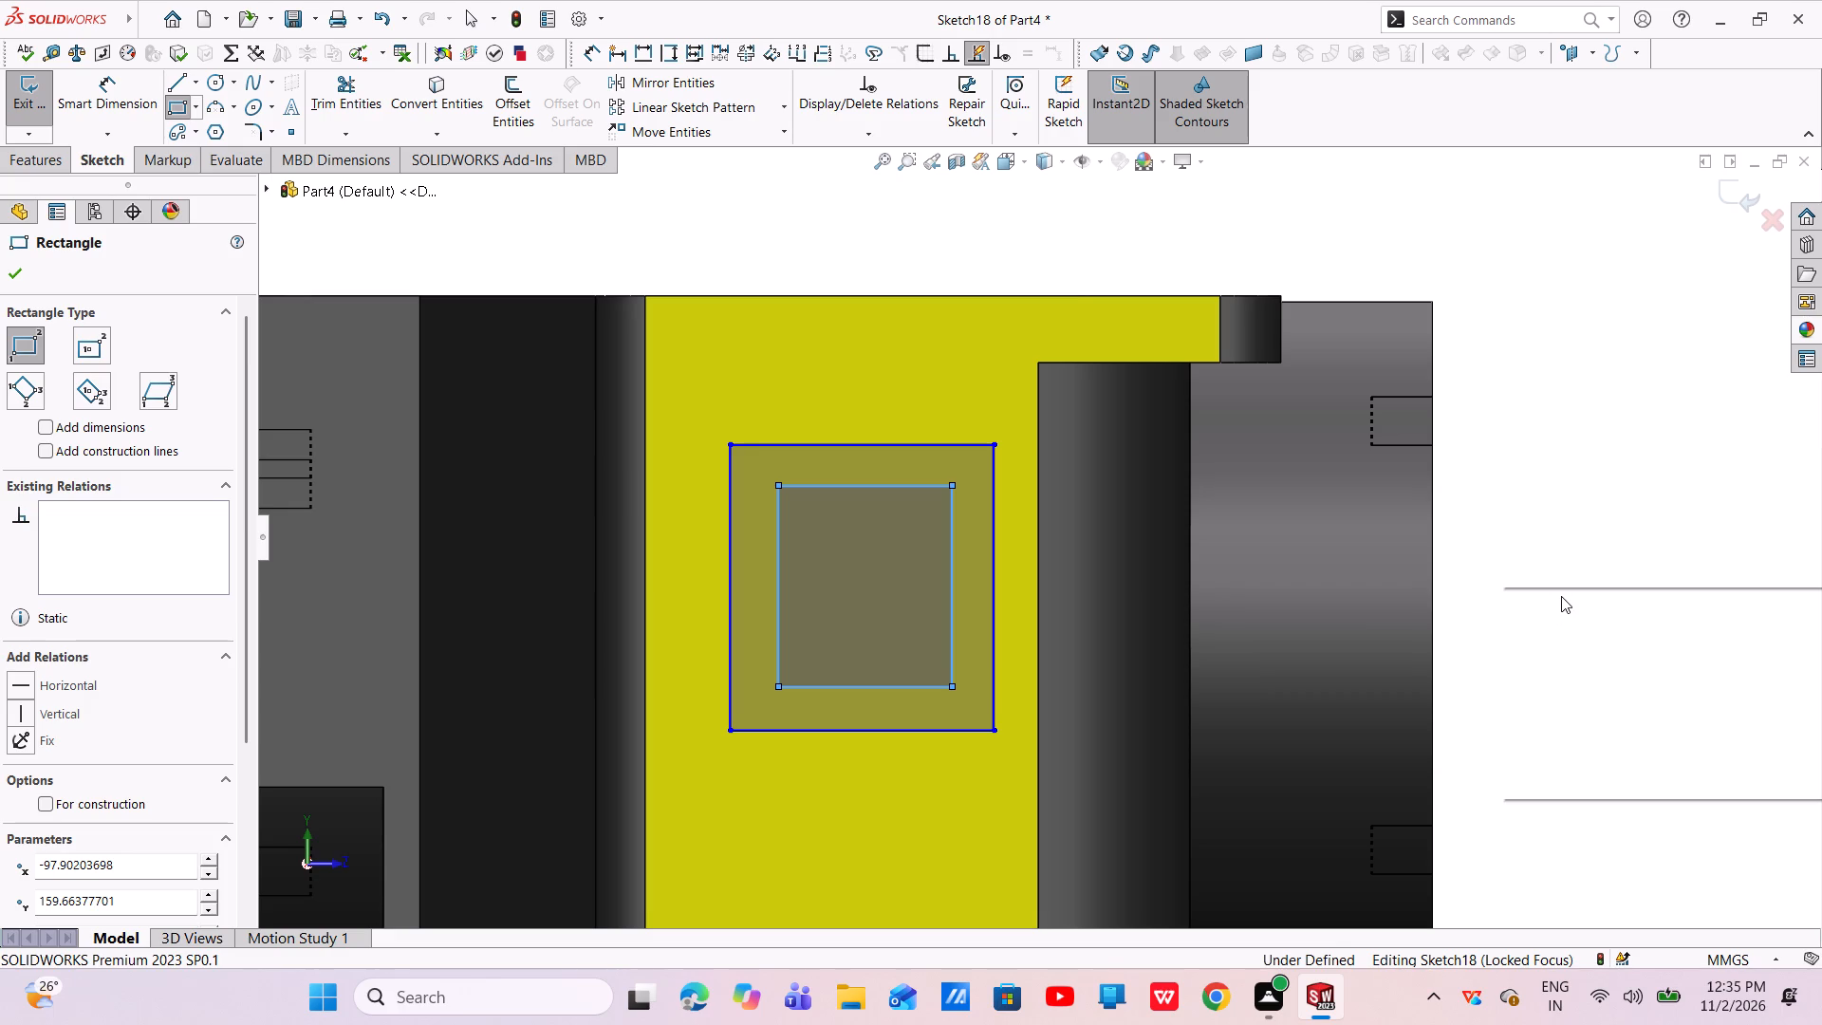
left_click(1560, 603)
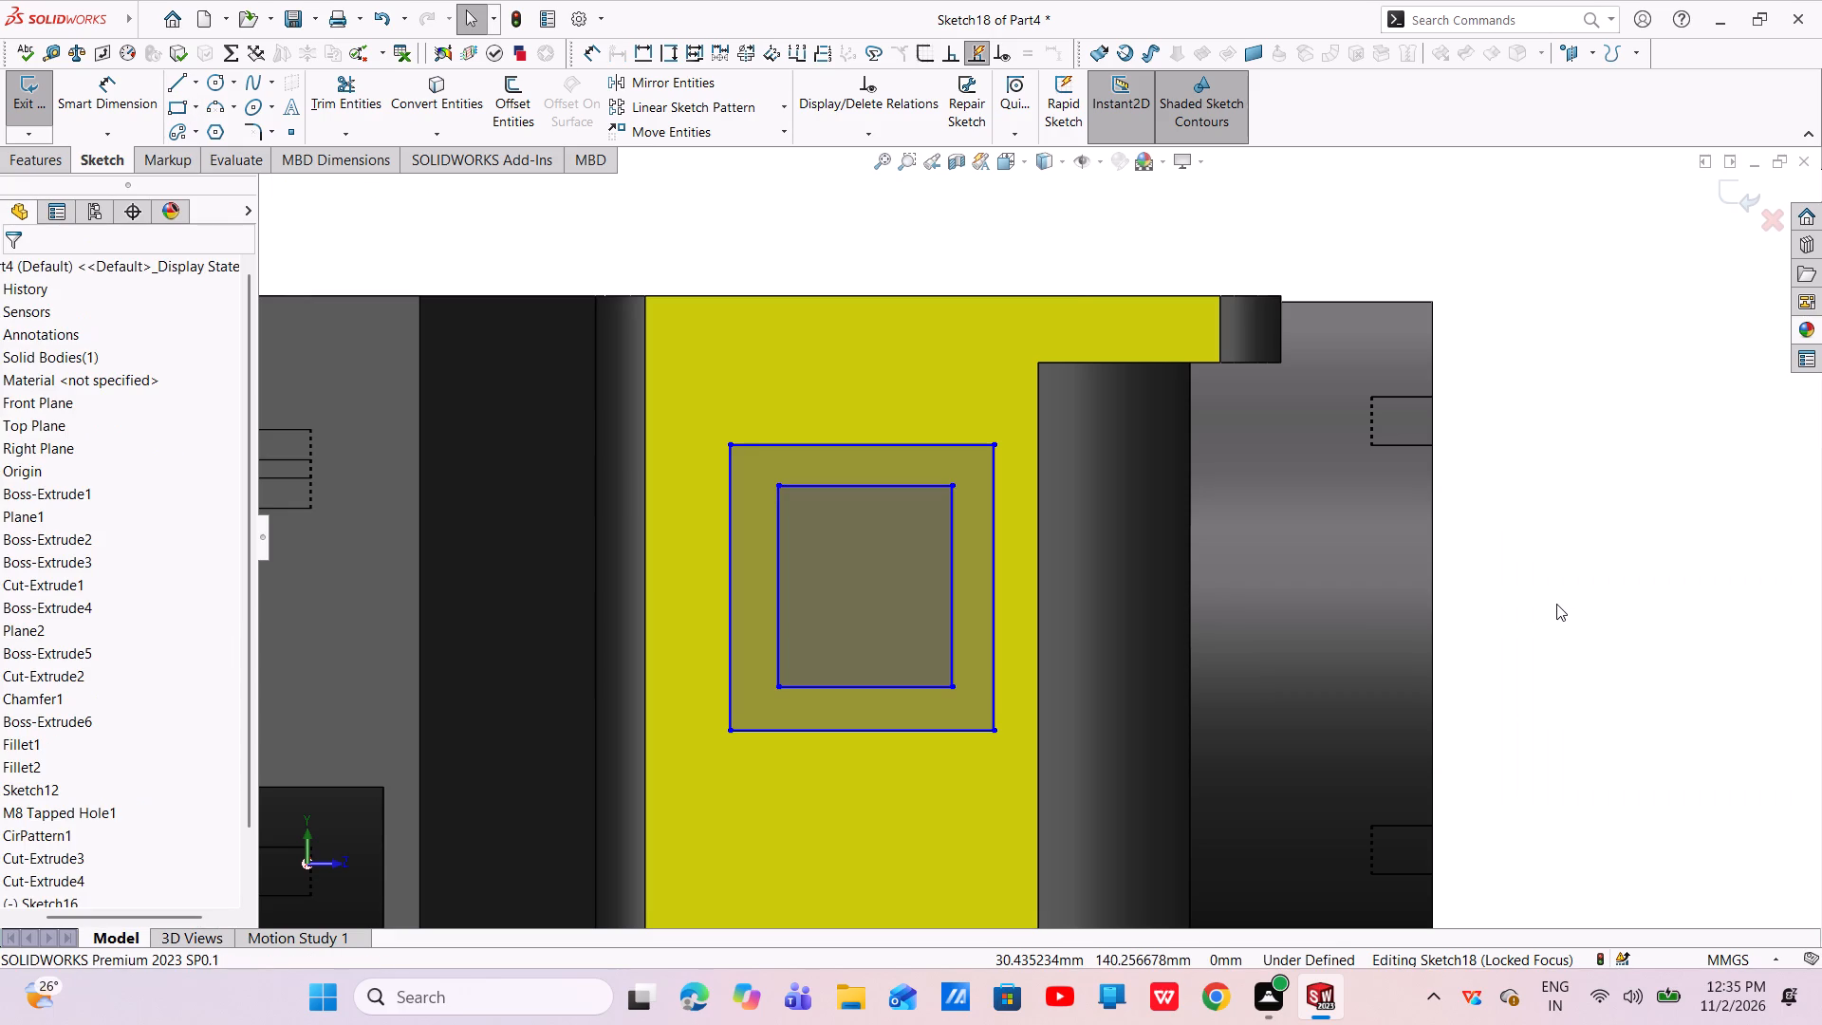
Dimension the outer rectangle 70 mm high and 60 mm wide.
left_click(133, 101)
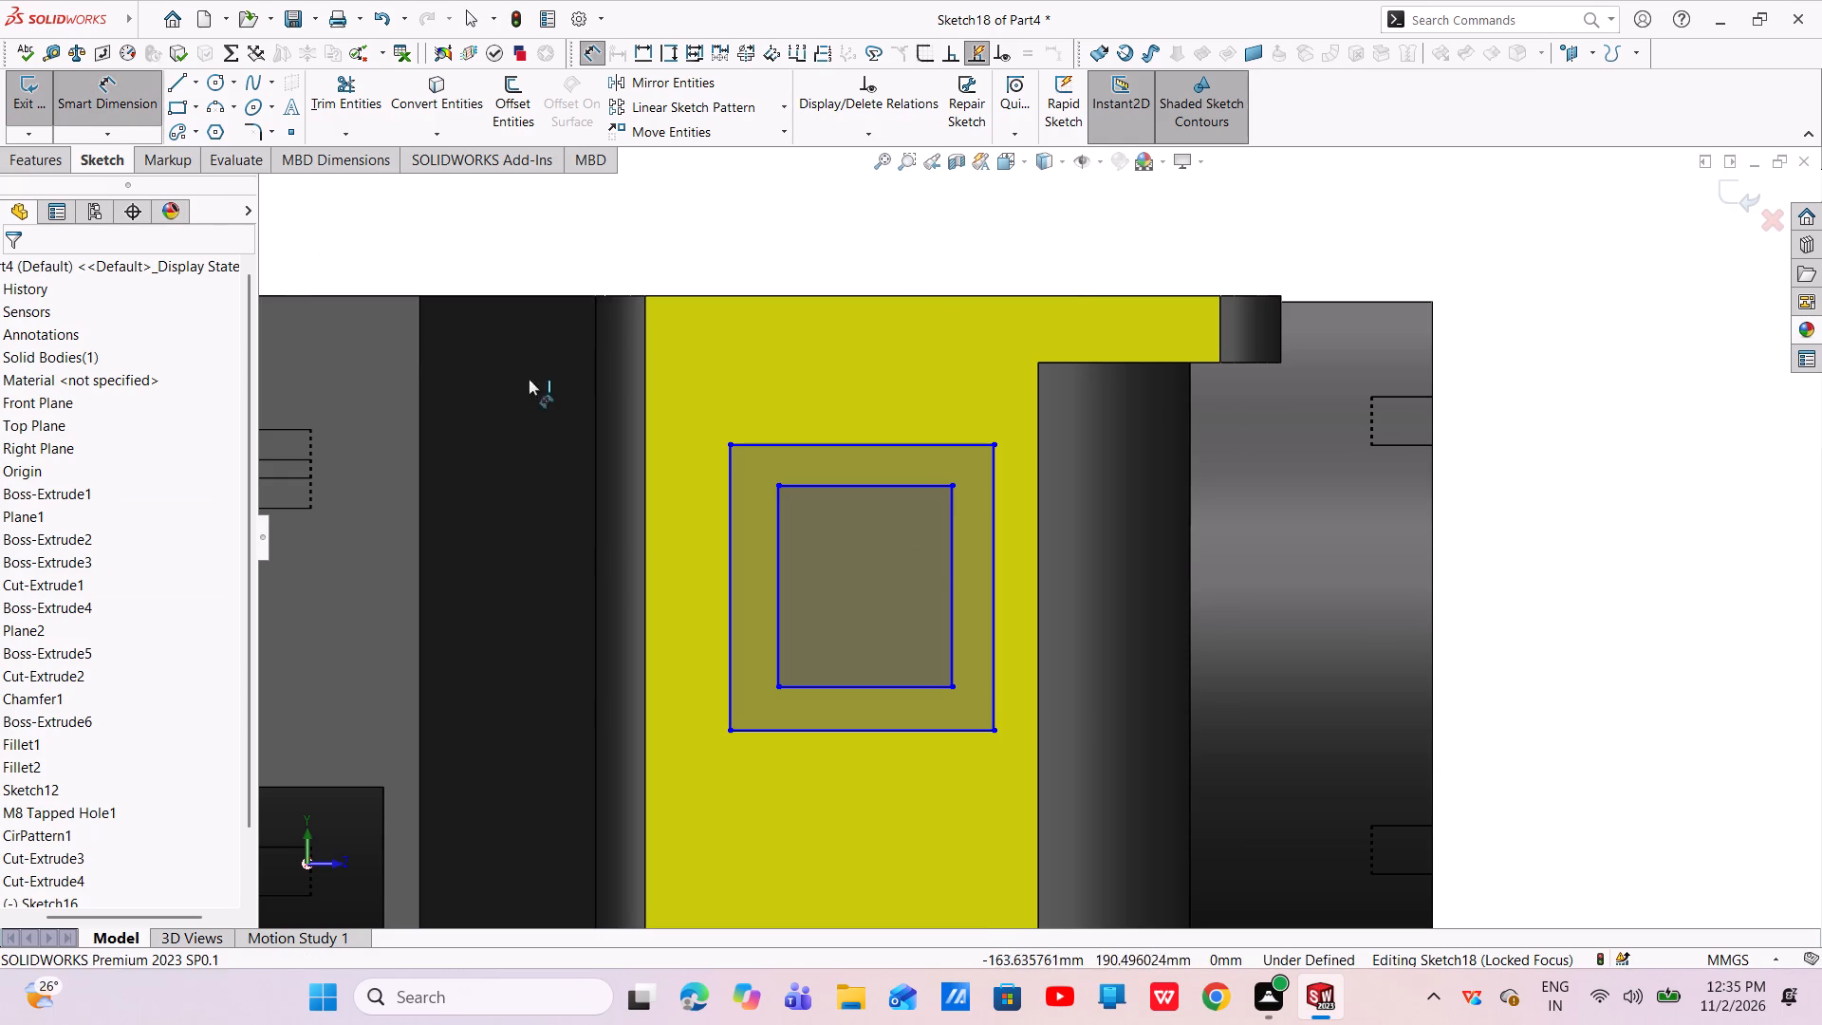
left_click(995, 582)
left_click(1016, 588)
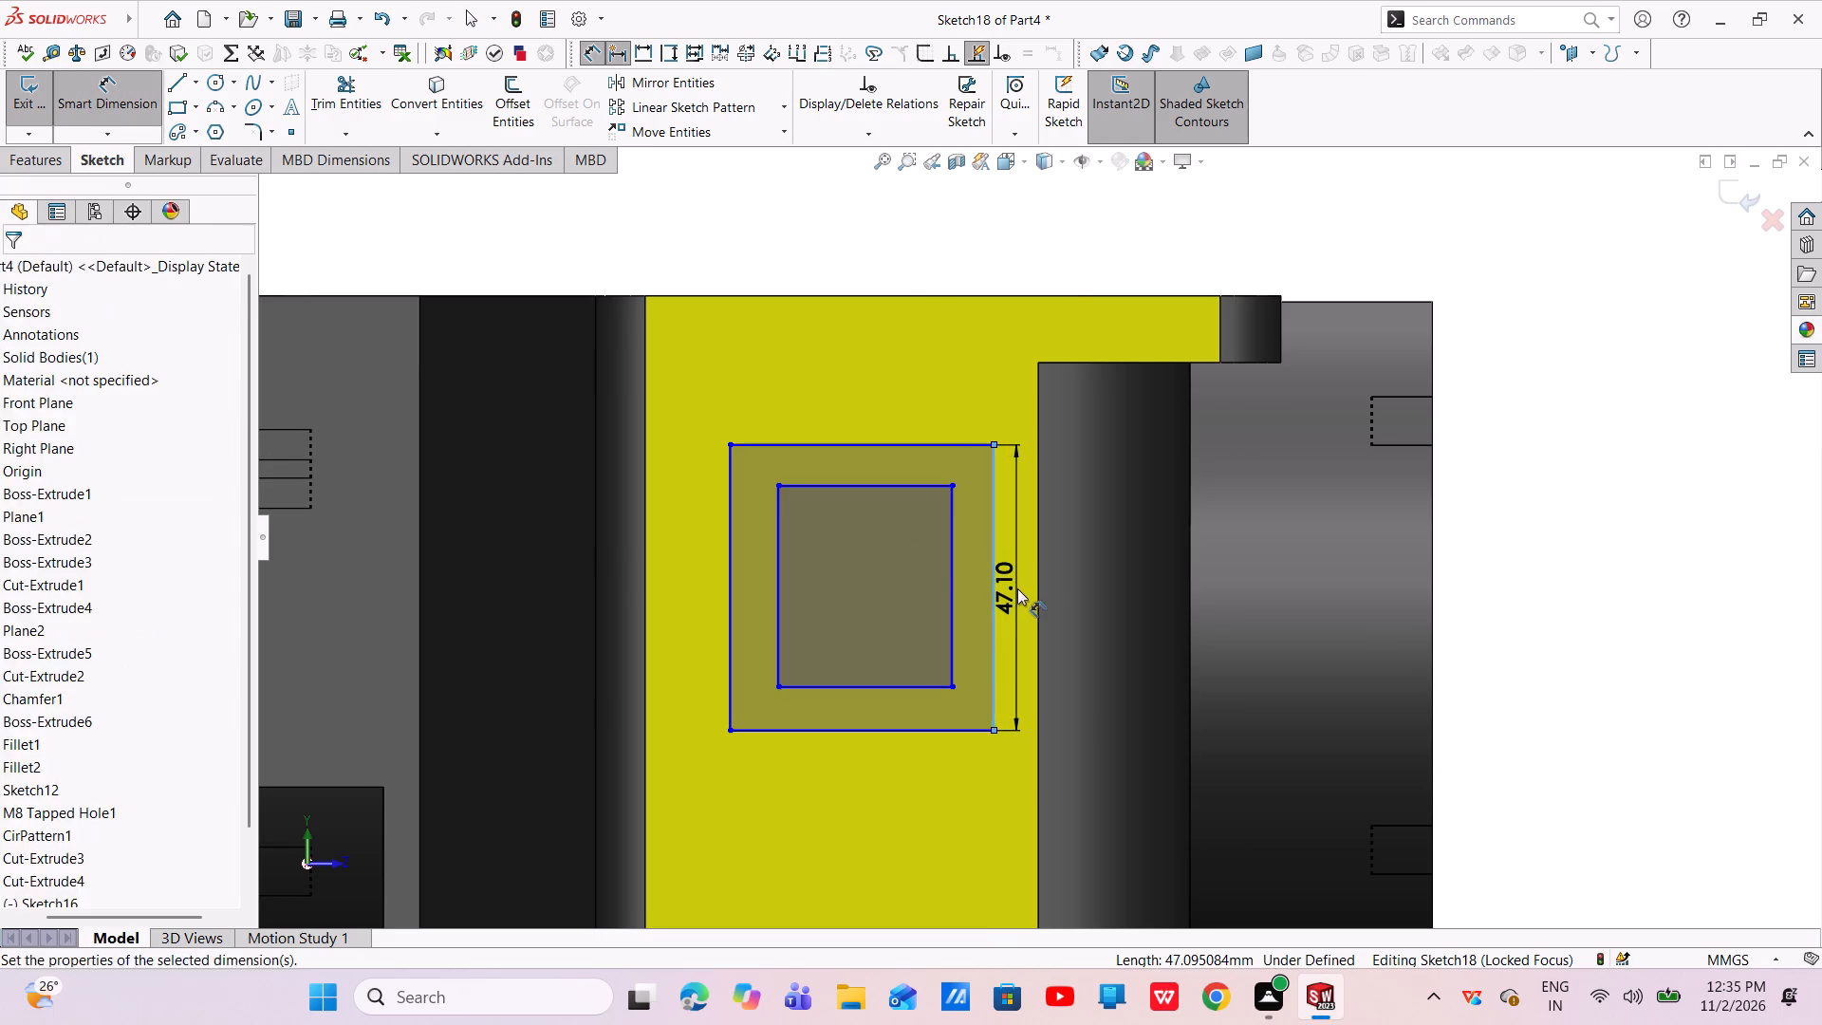
key("BackSpace")
type("70")
key("Return")
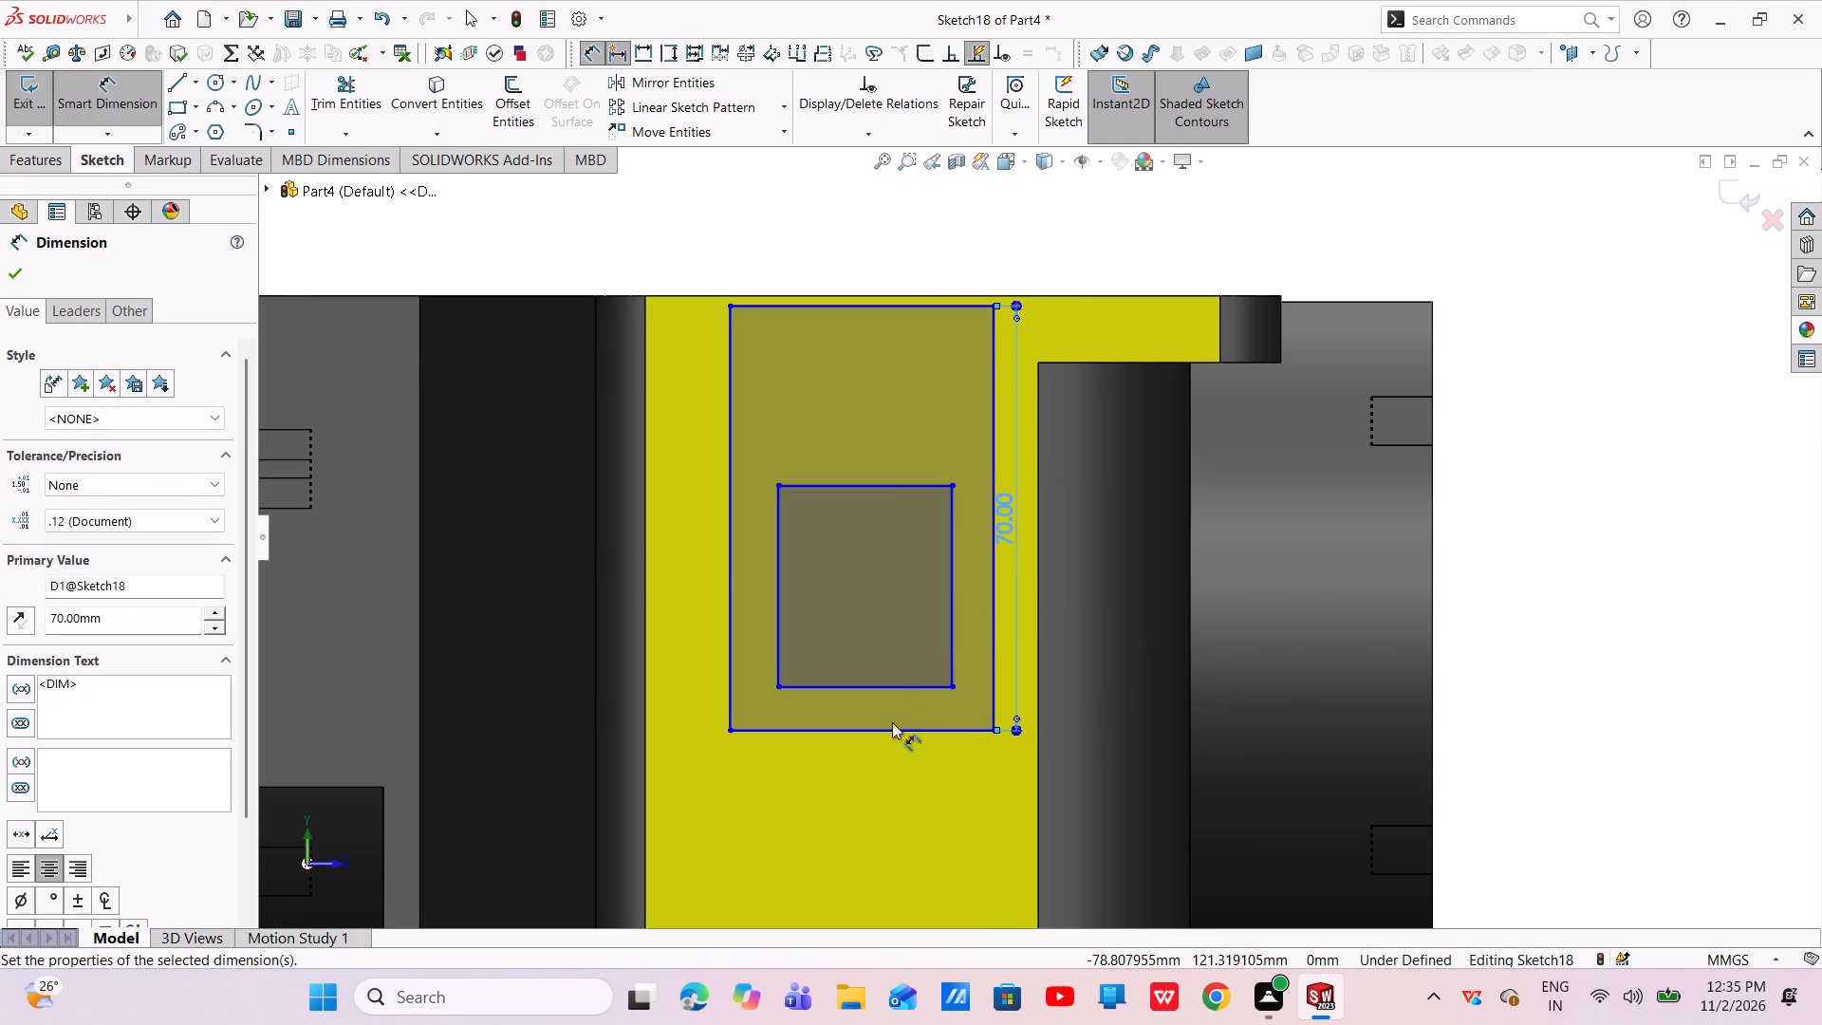
left_click(879, 730)
left_click(848, 782)
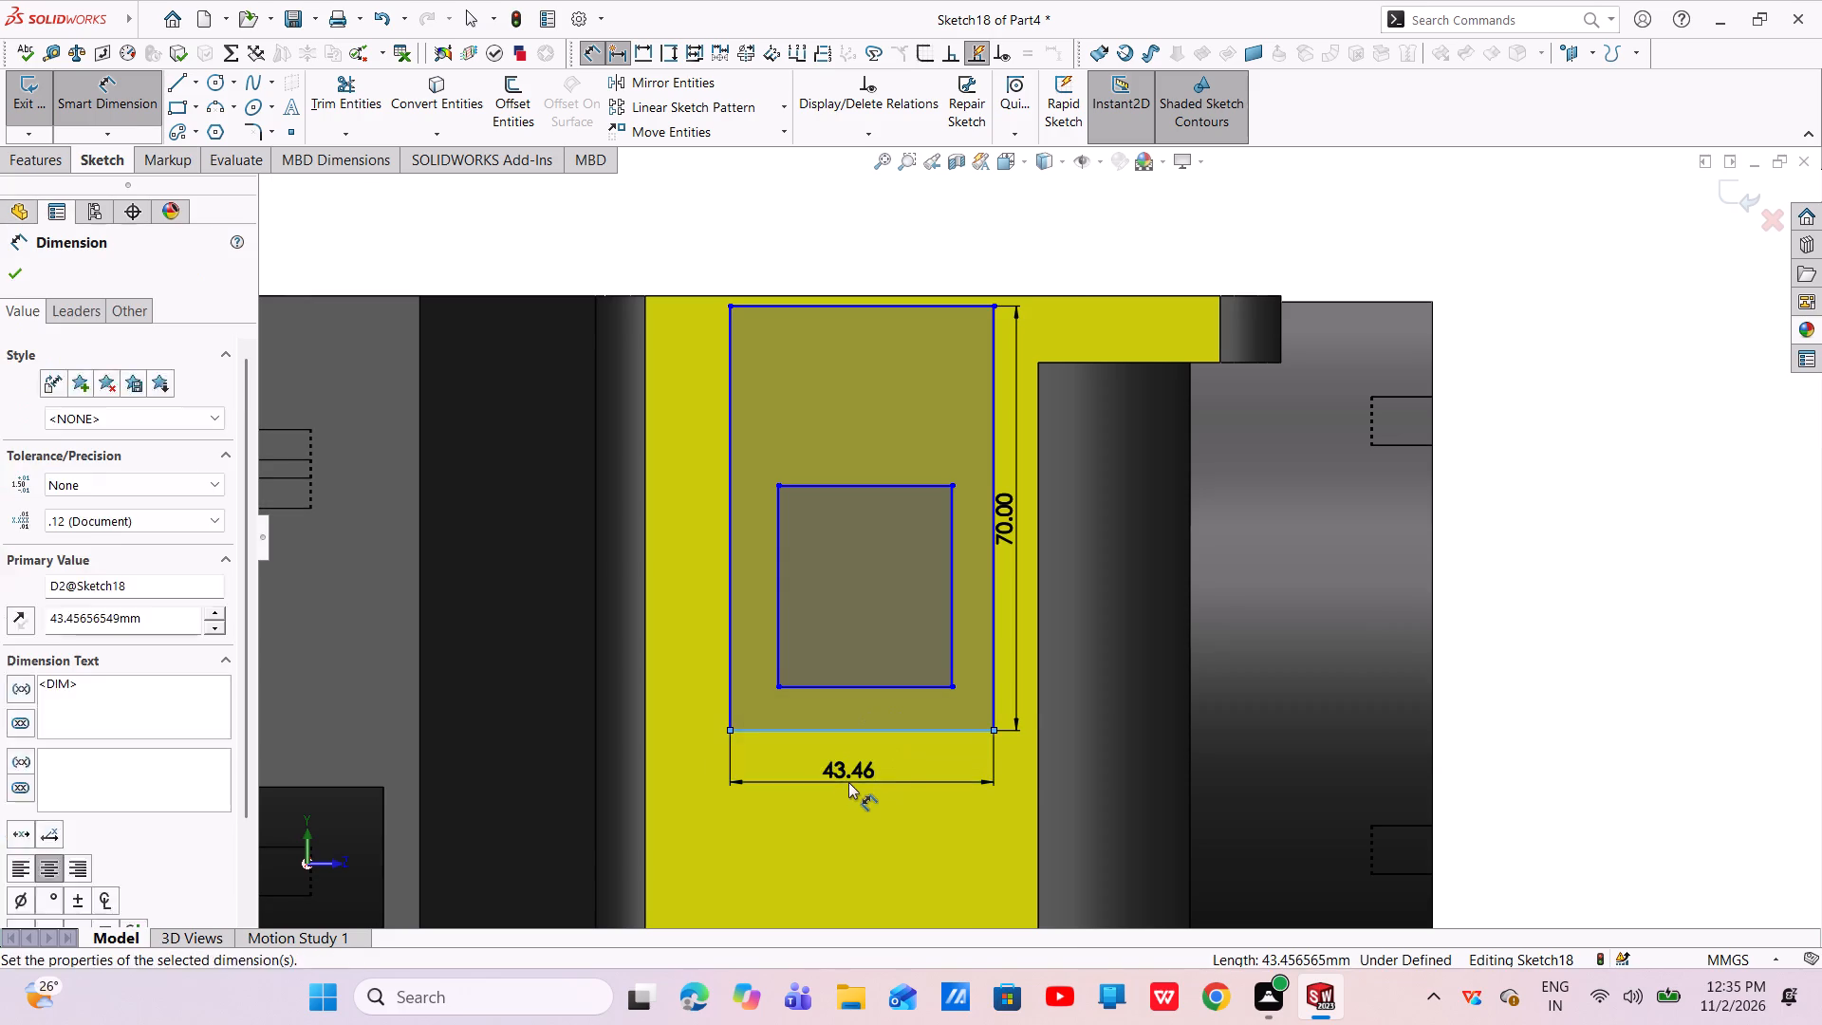
key("BackSpace")
type("60")
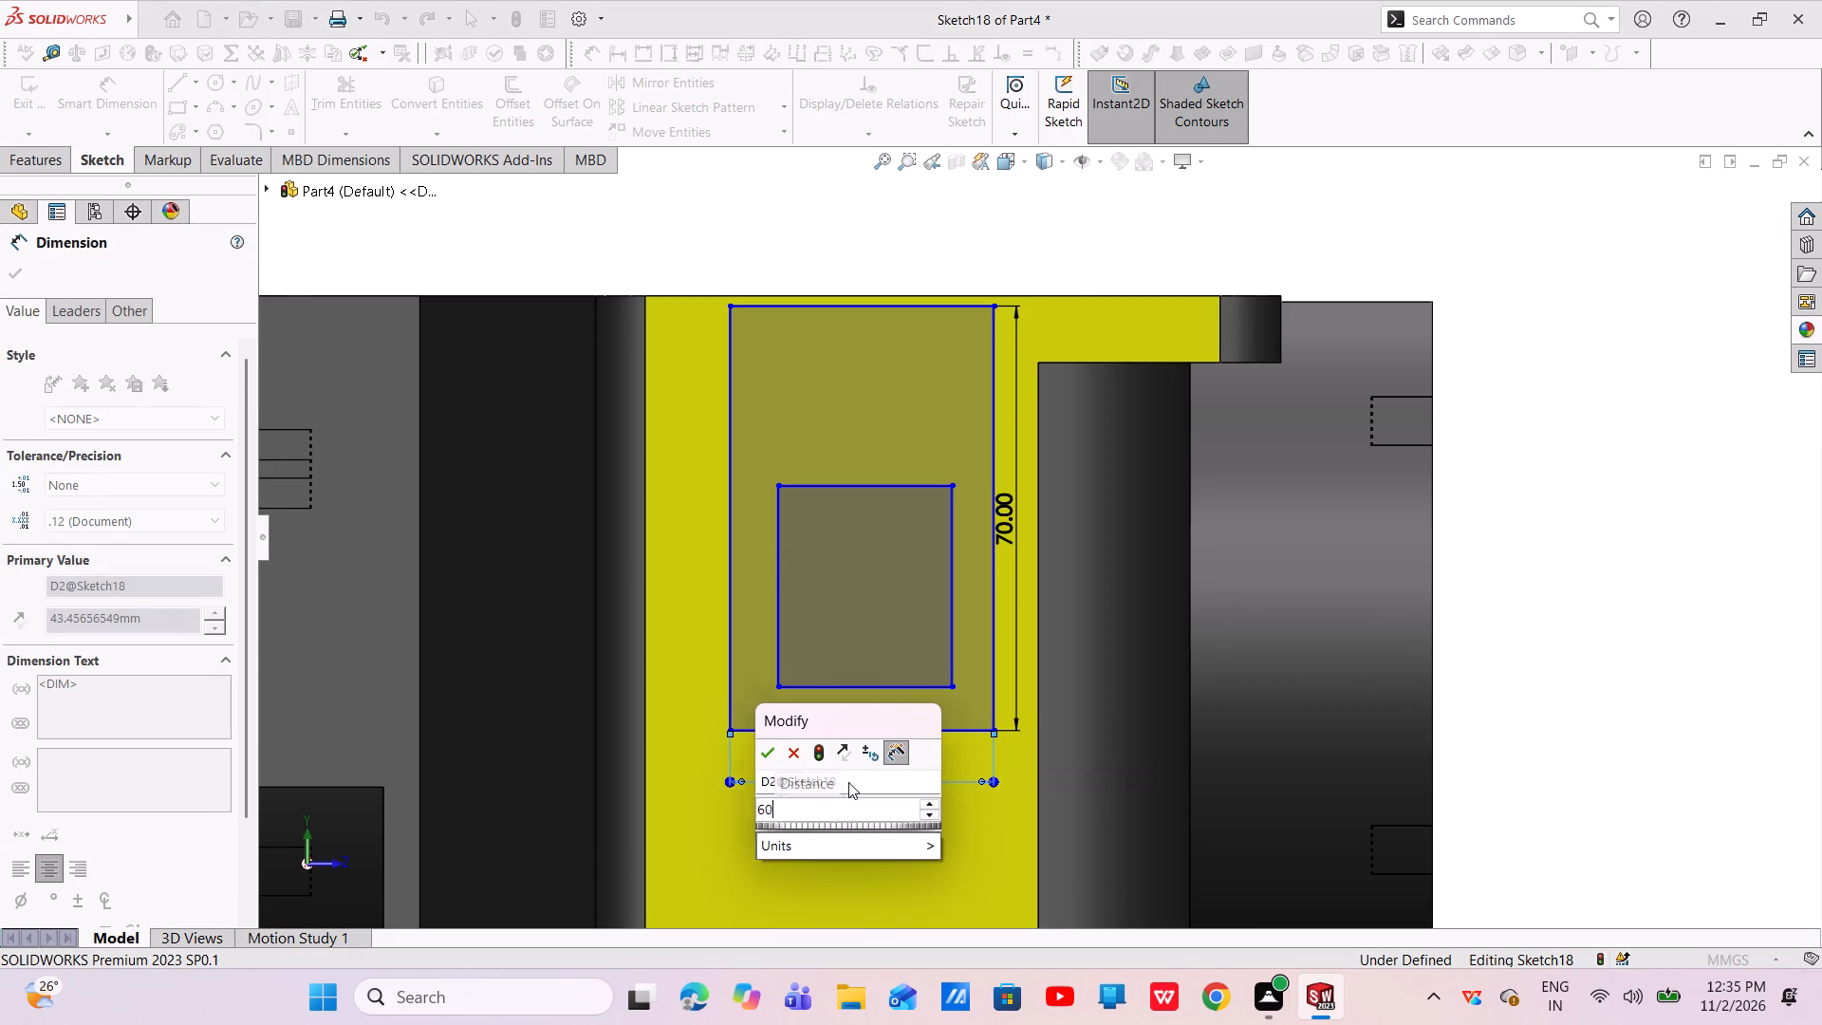
key("Return")
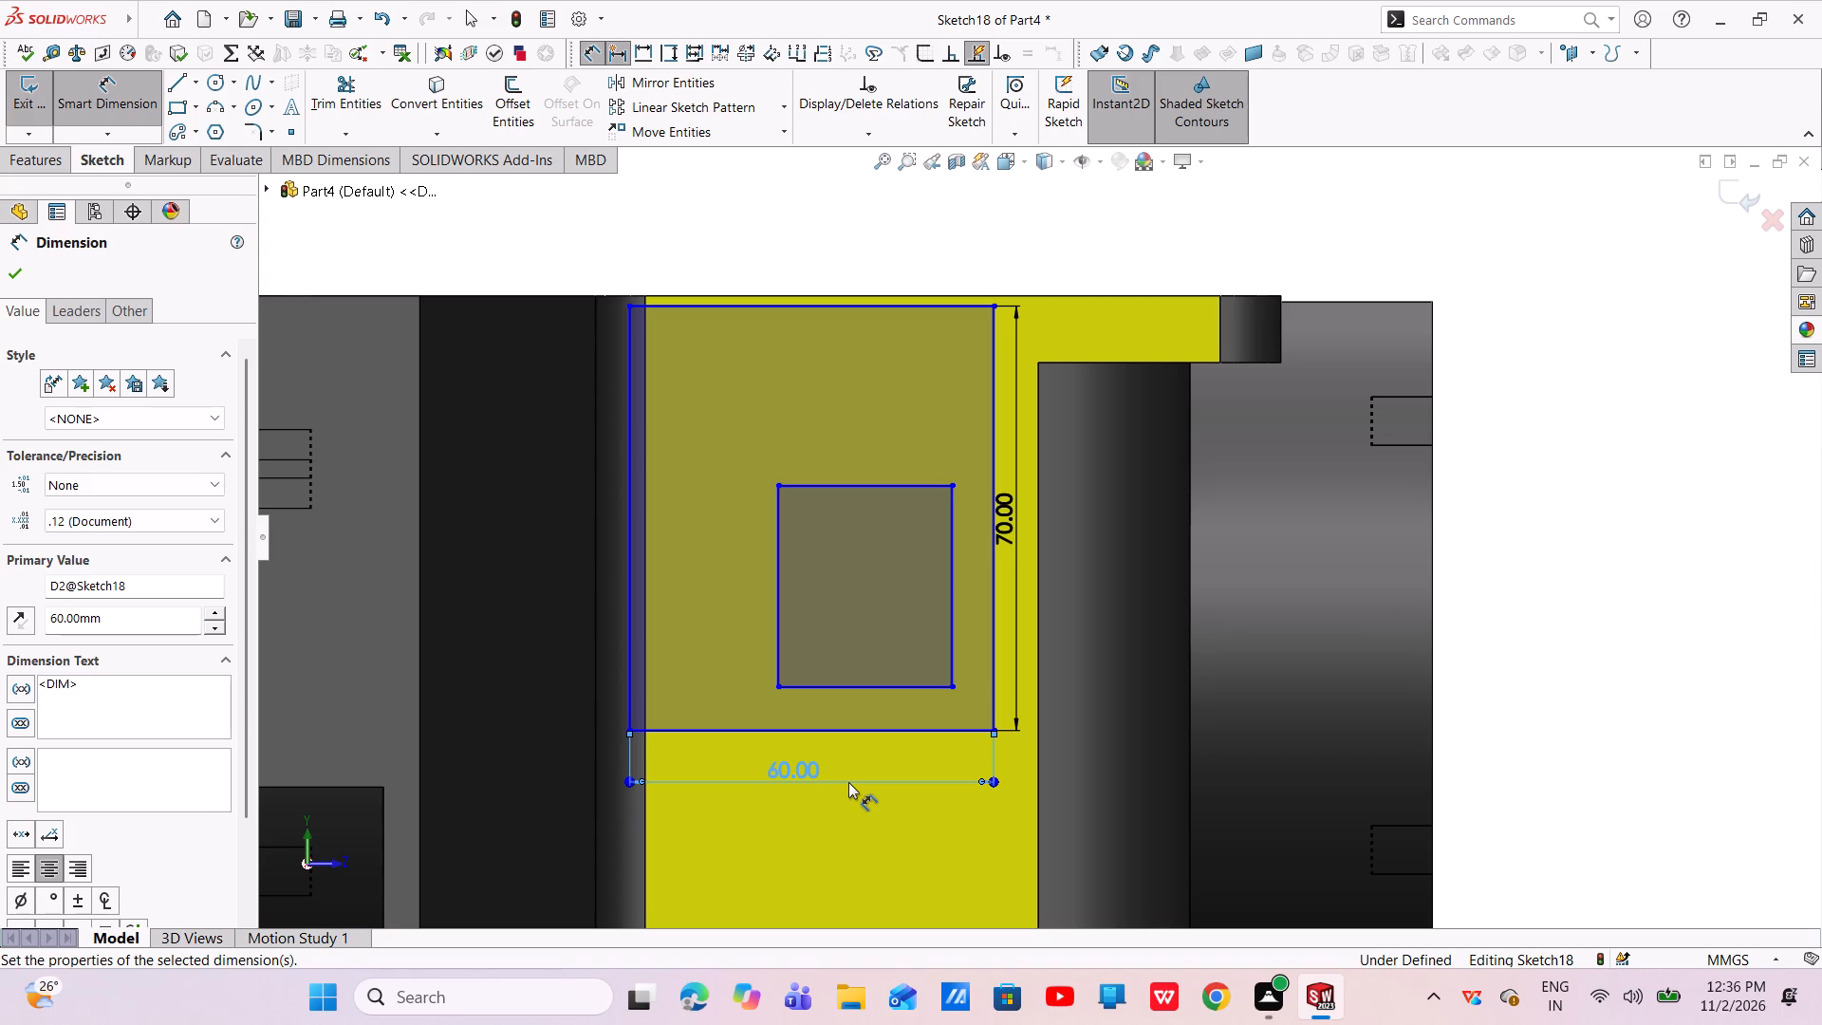
Dimension the inner rectangle 40 mm wide and 50 mm high.
left_click(883, 685)
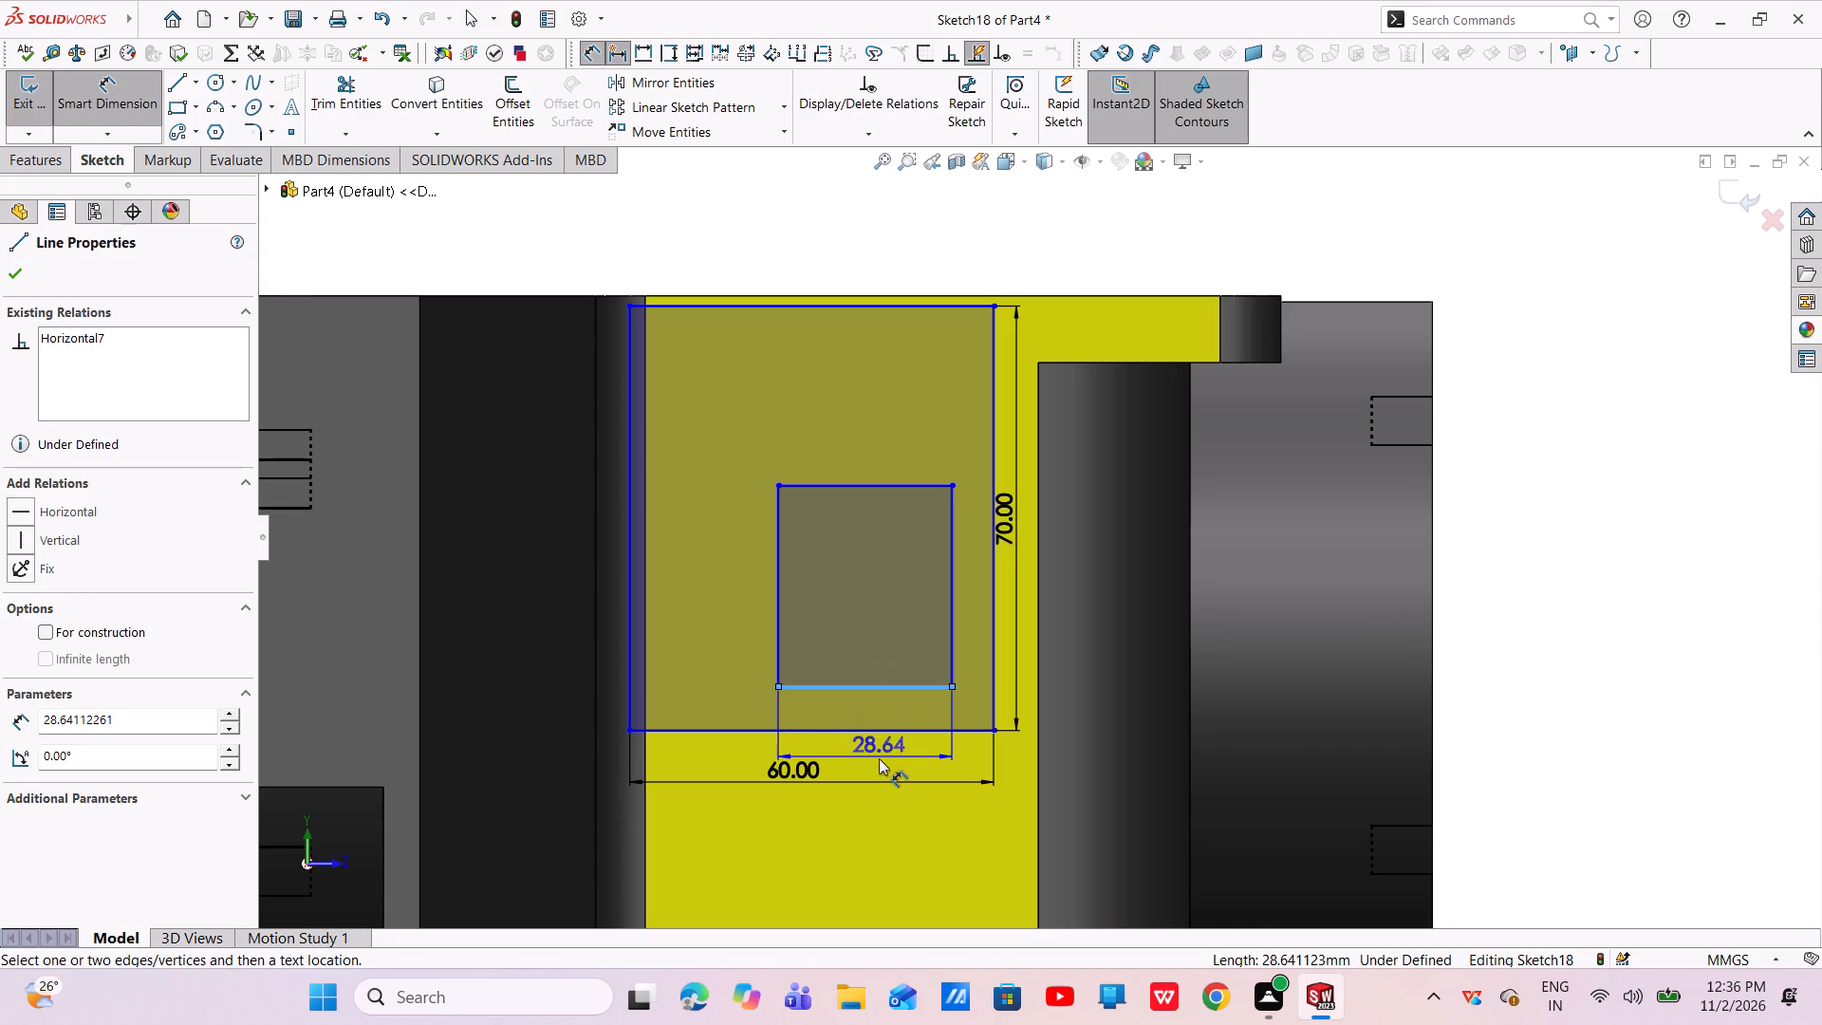
left_click(879, 758)
key("BackSpace")
type("40")
key("Return")
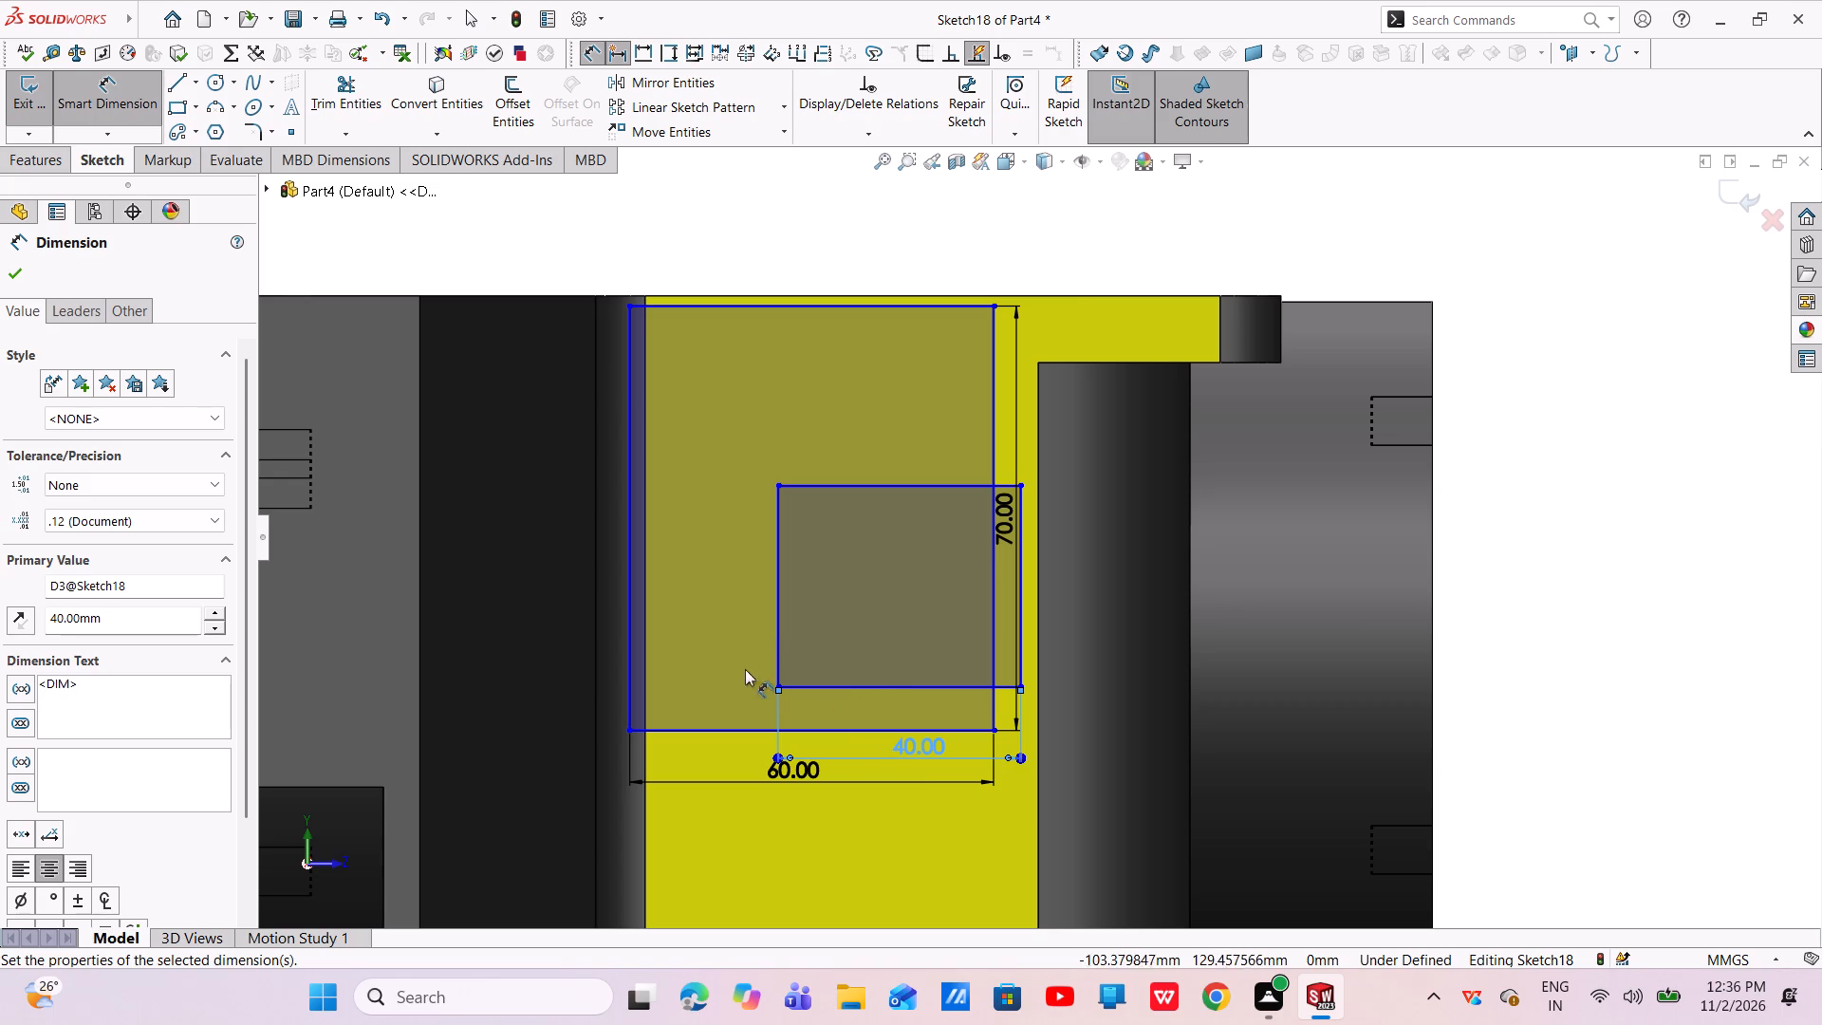
left_click(783, 628)
left_click(735, 630)
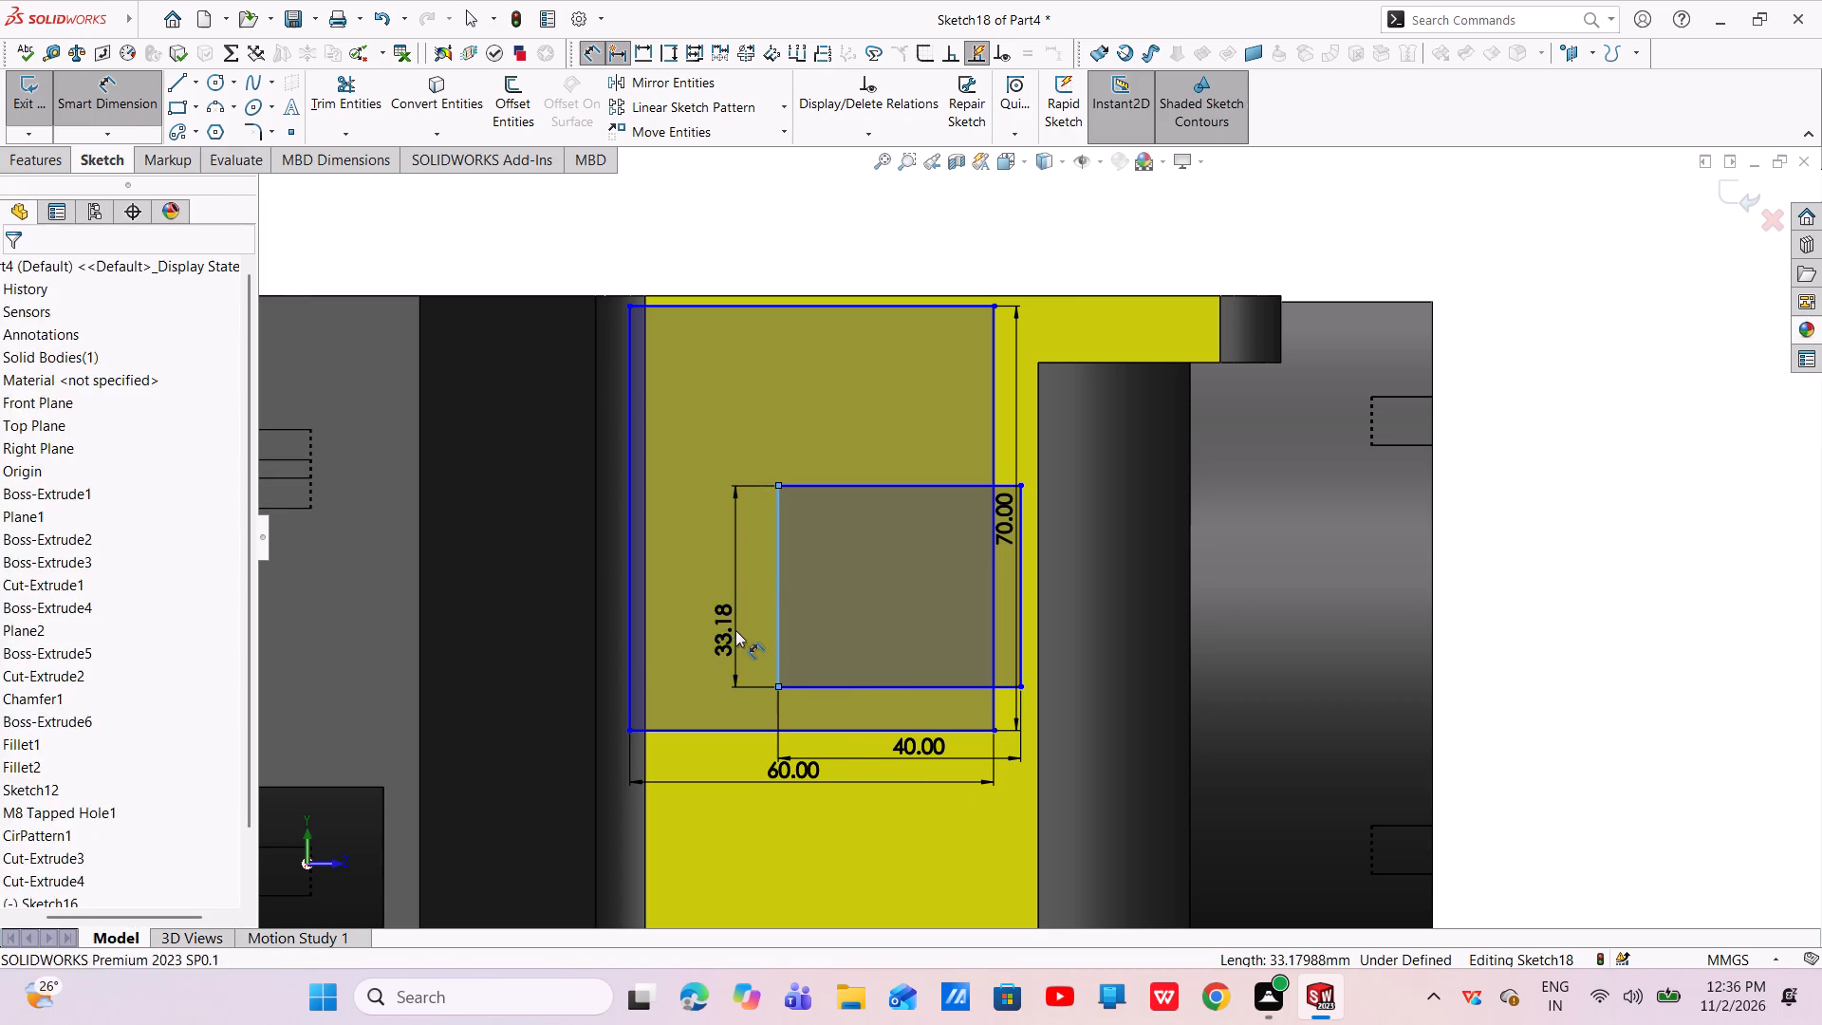
key("BackSpace")
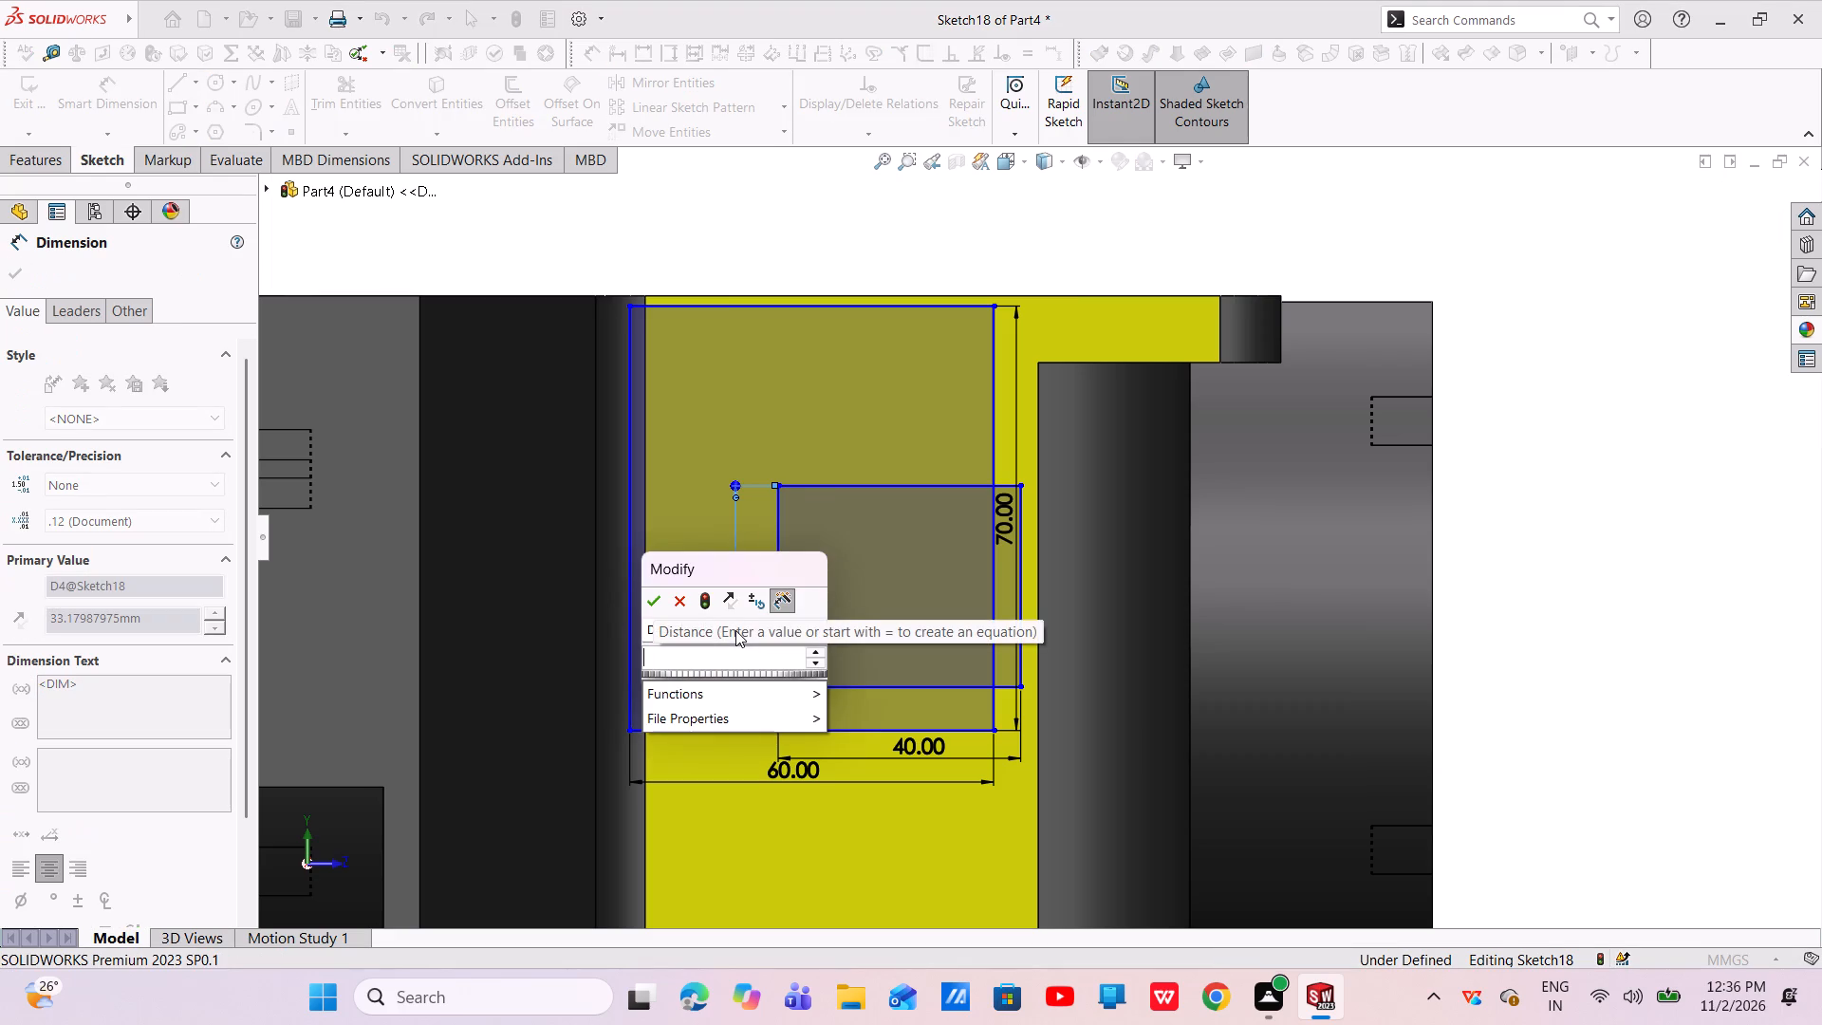
type("50")
key("Return")
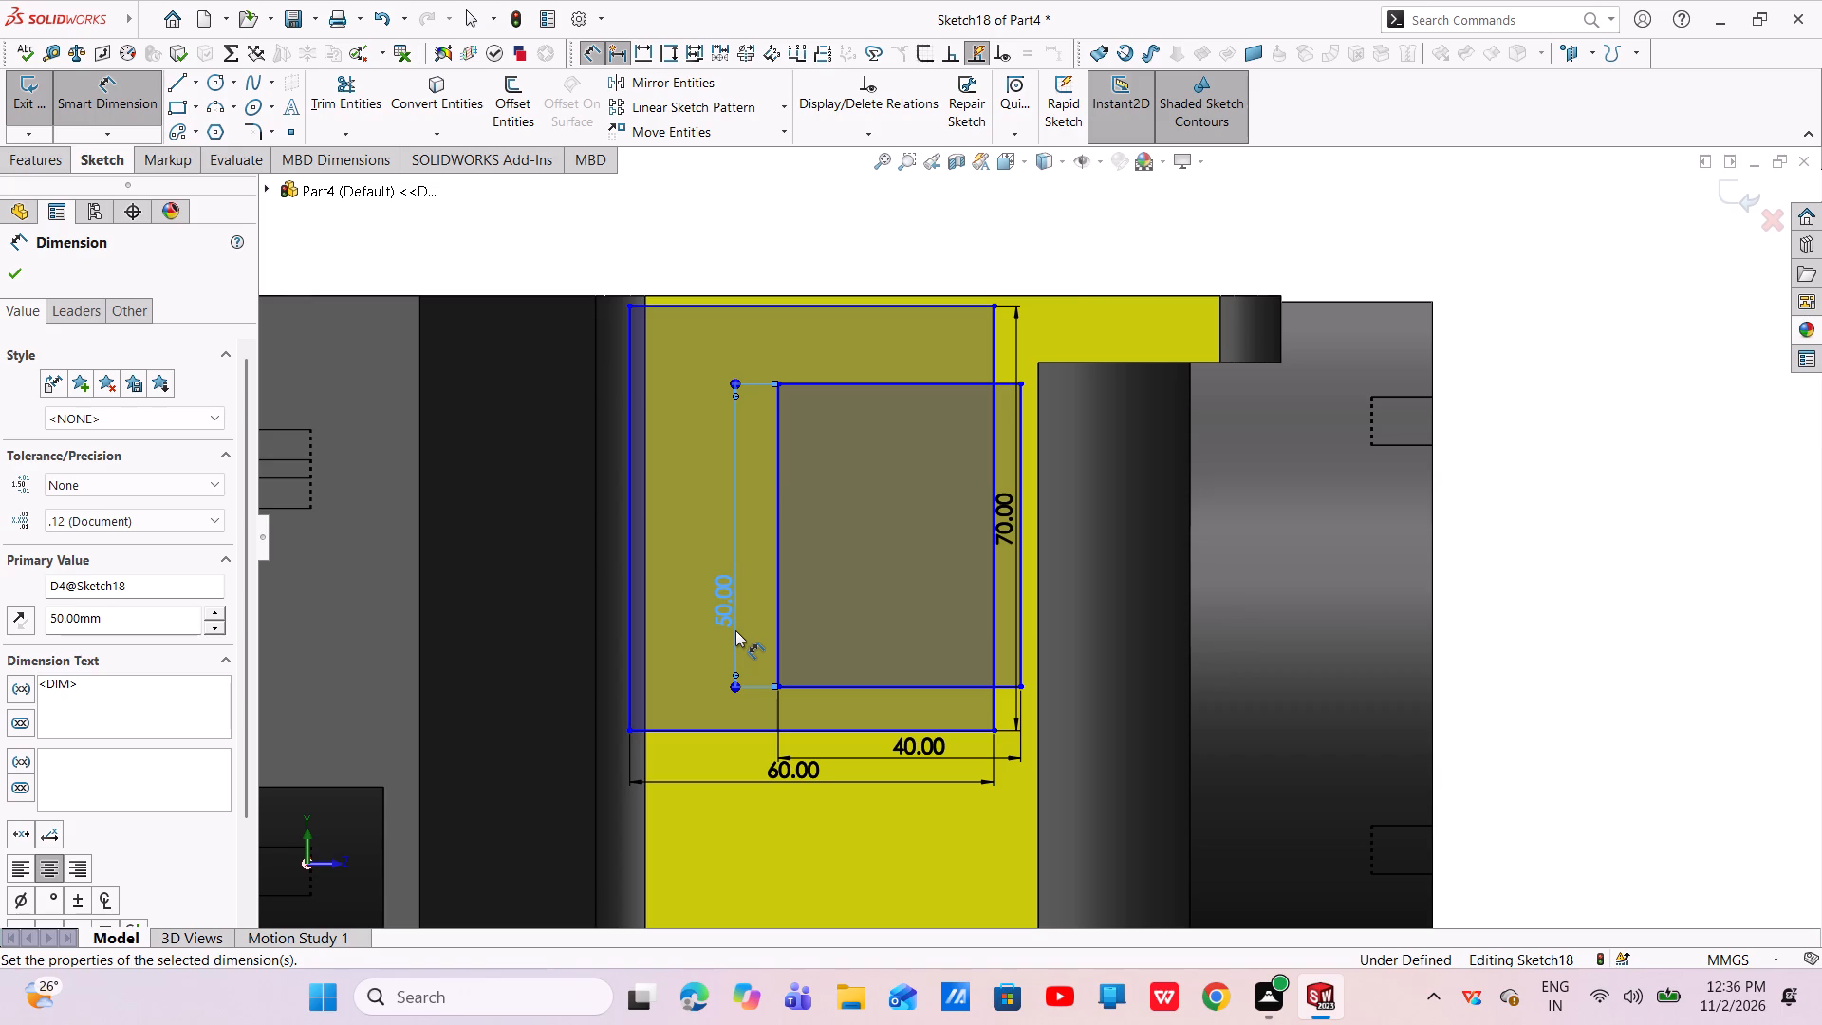
left_click(9, 272)
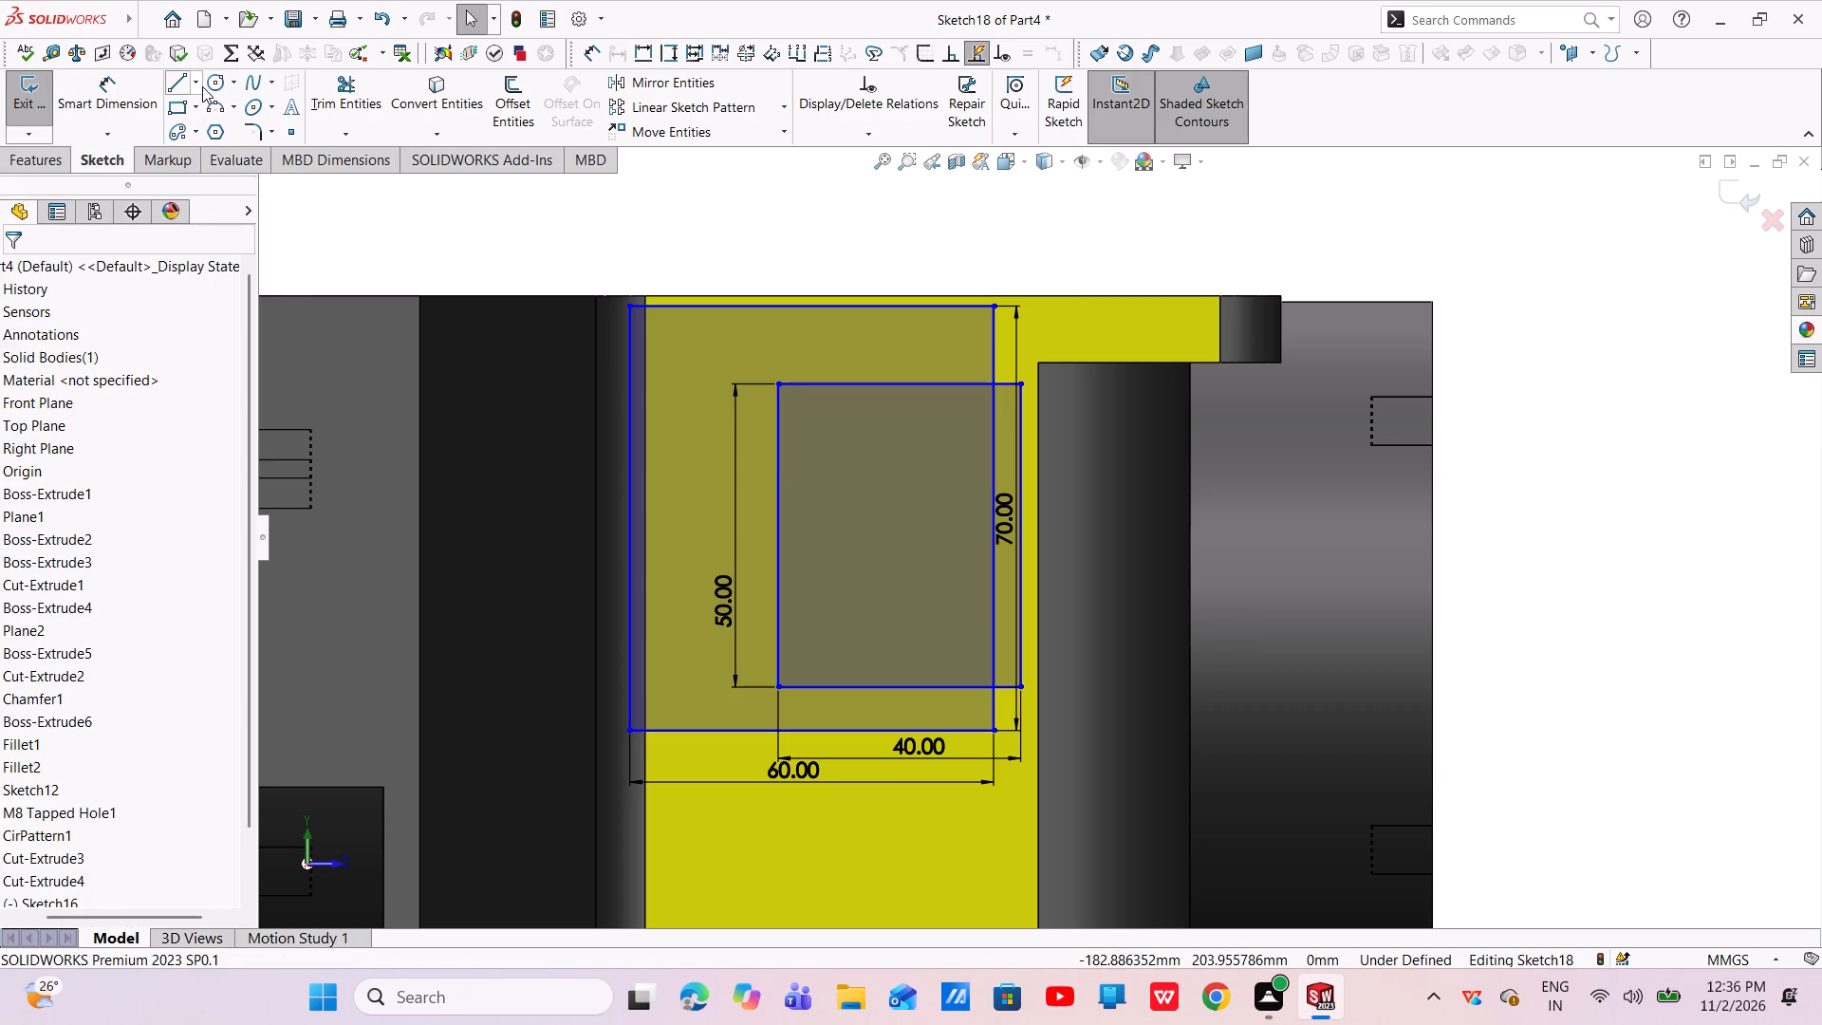
Draw a centerline from the outer rectangle's left edge to the midpoint of the inner rectangle's left edge and make it horizontal.
left_click(197, 84)
left_click(195, 122)
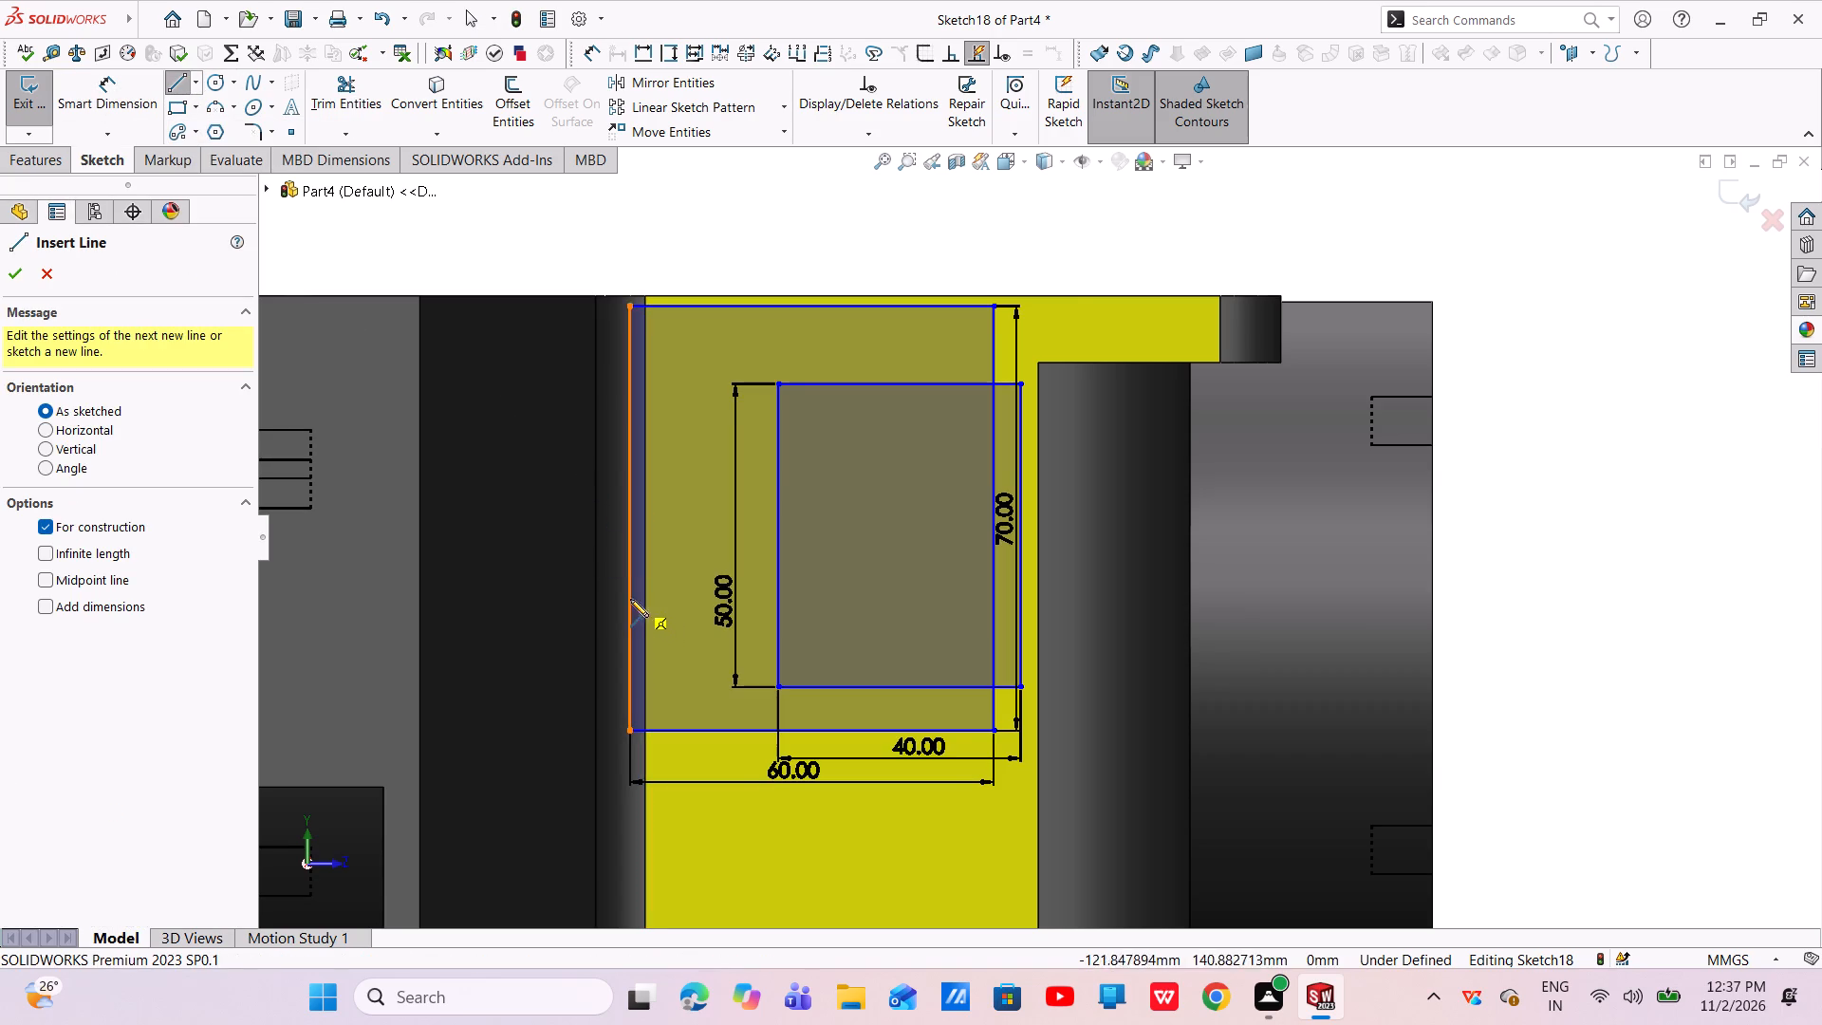
left_click(626, 600)
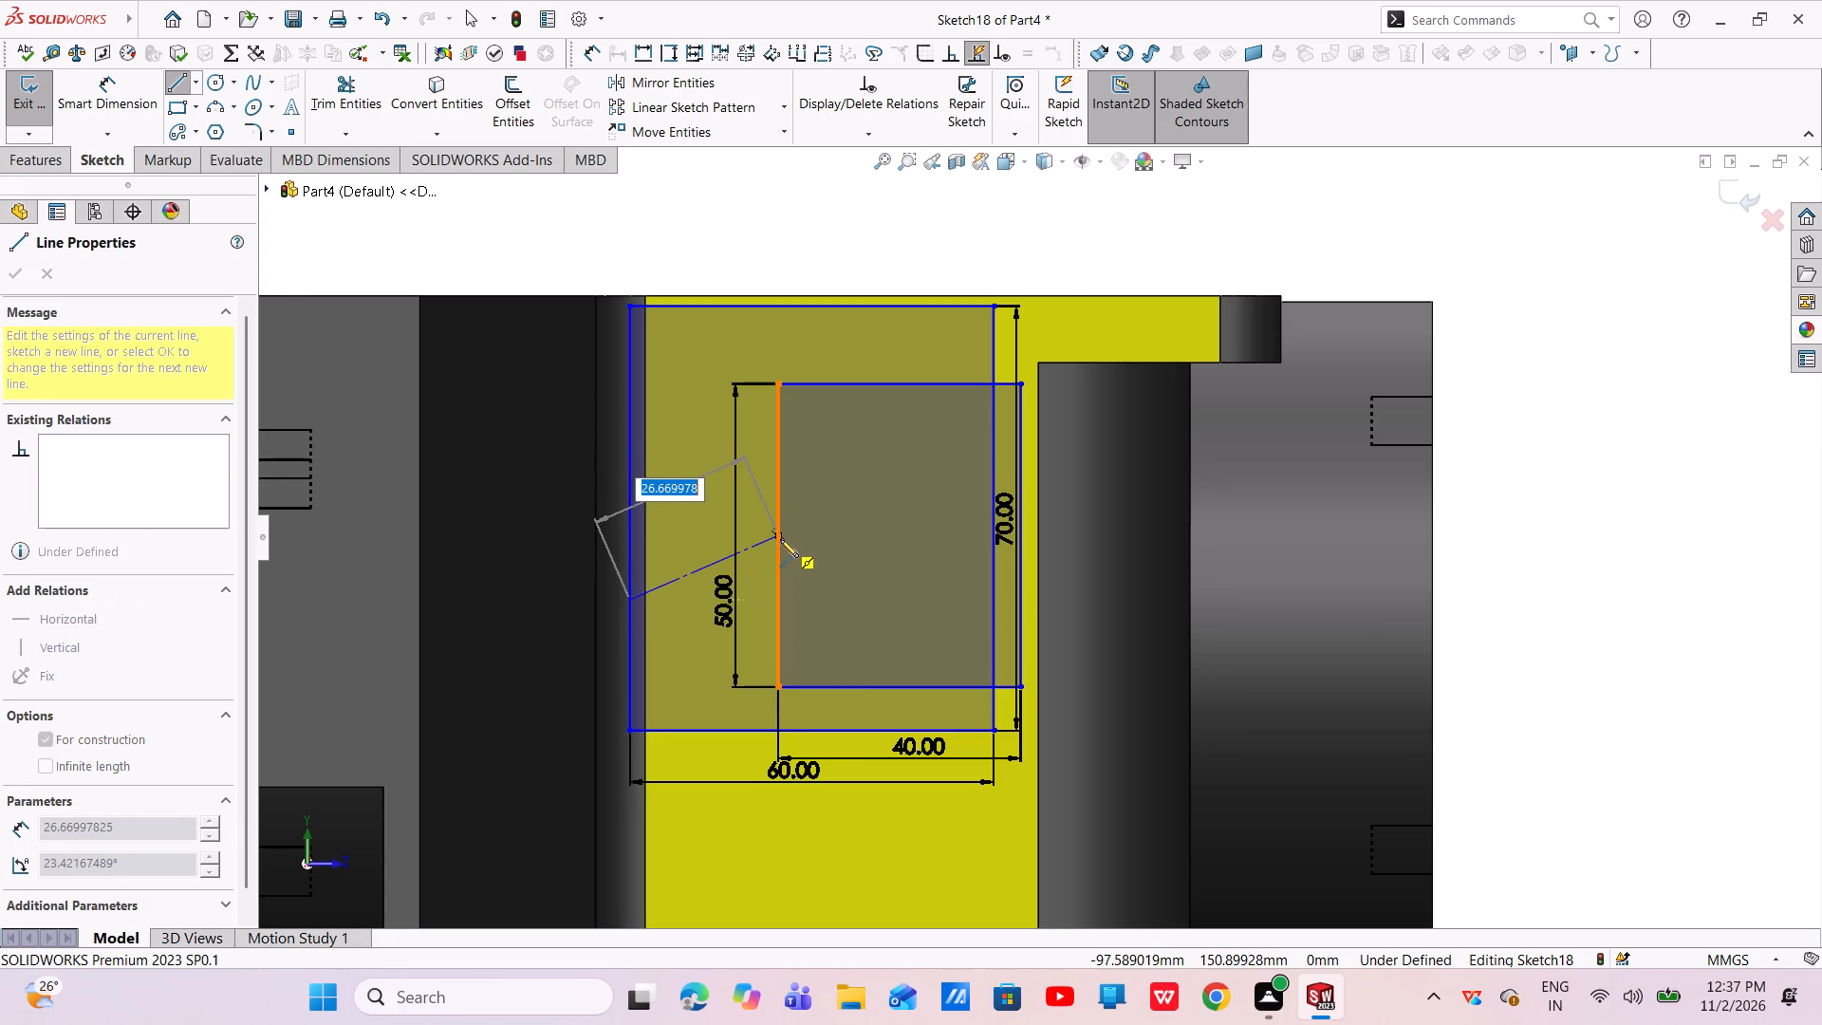
left_click(778, 539)
right_click(778, 539)
left_click(807, 552)
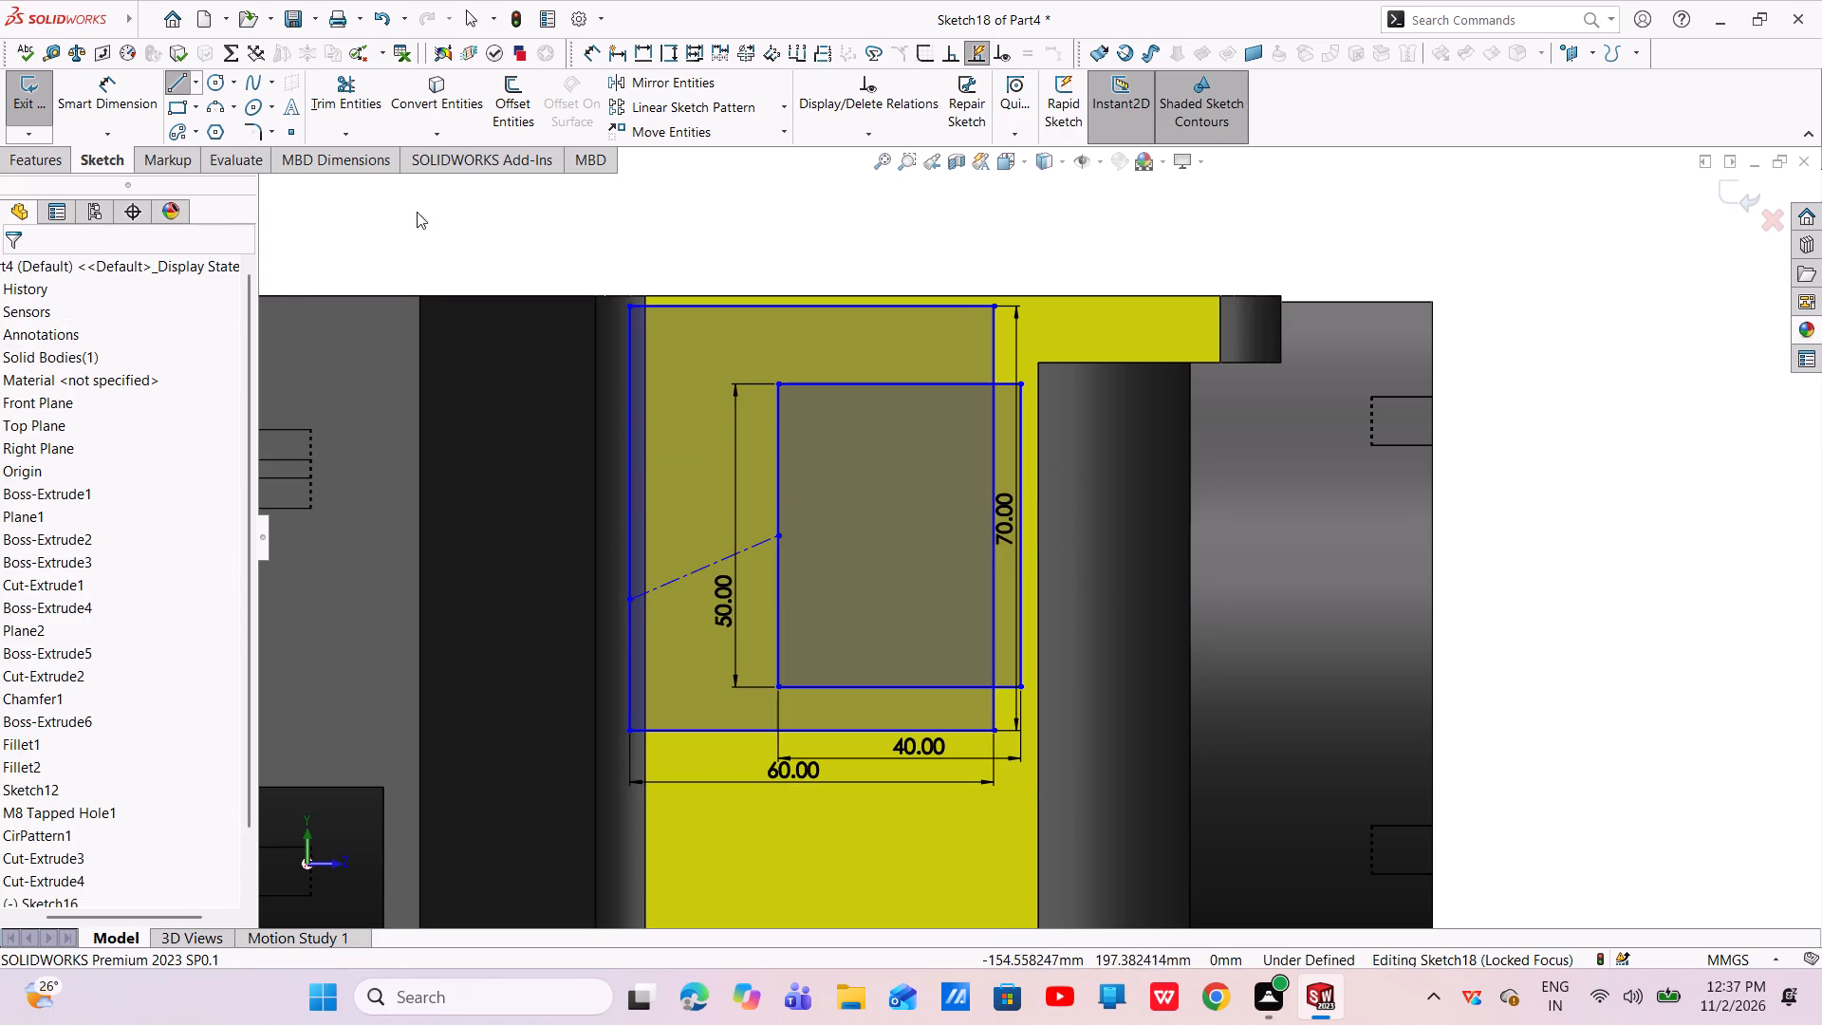
left_click(688, 570)
left_click(744, 486)
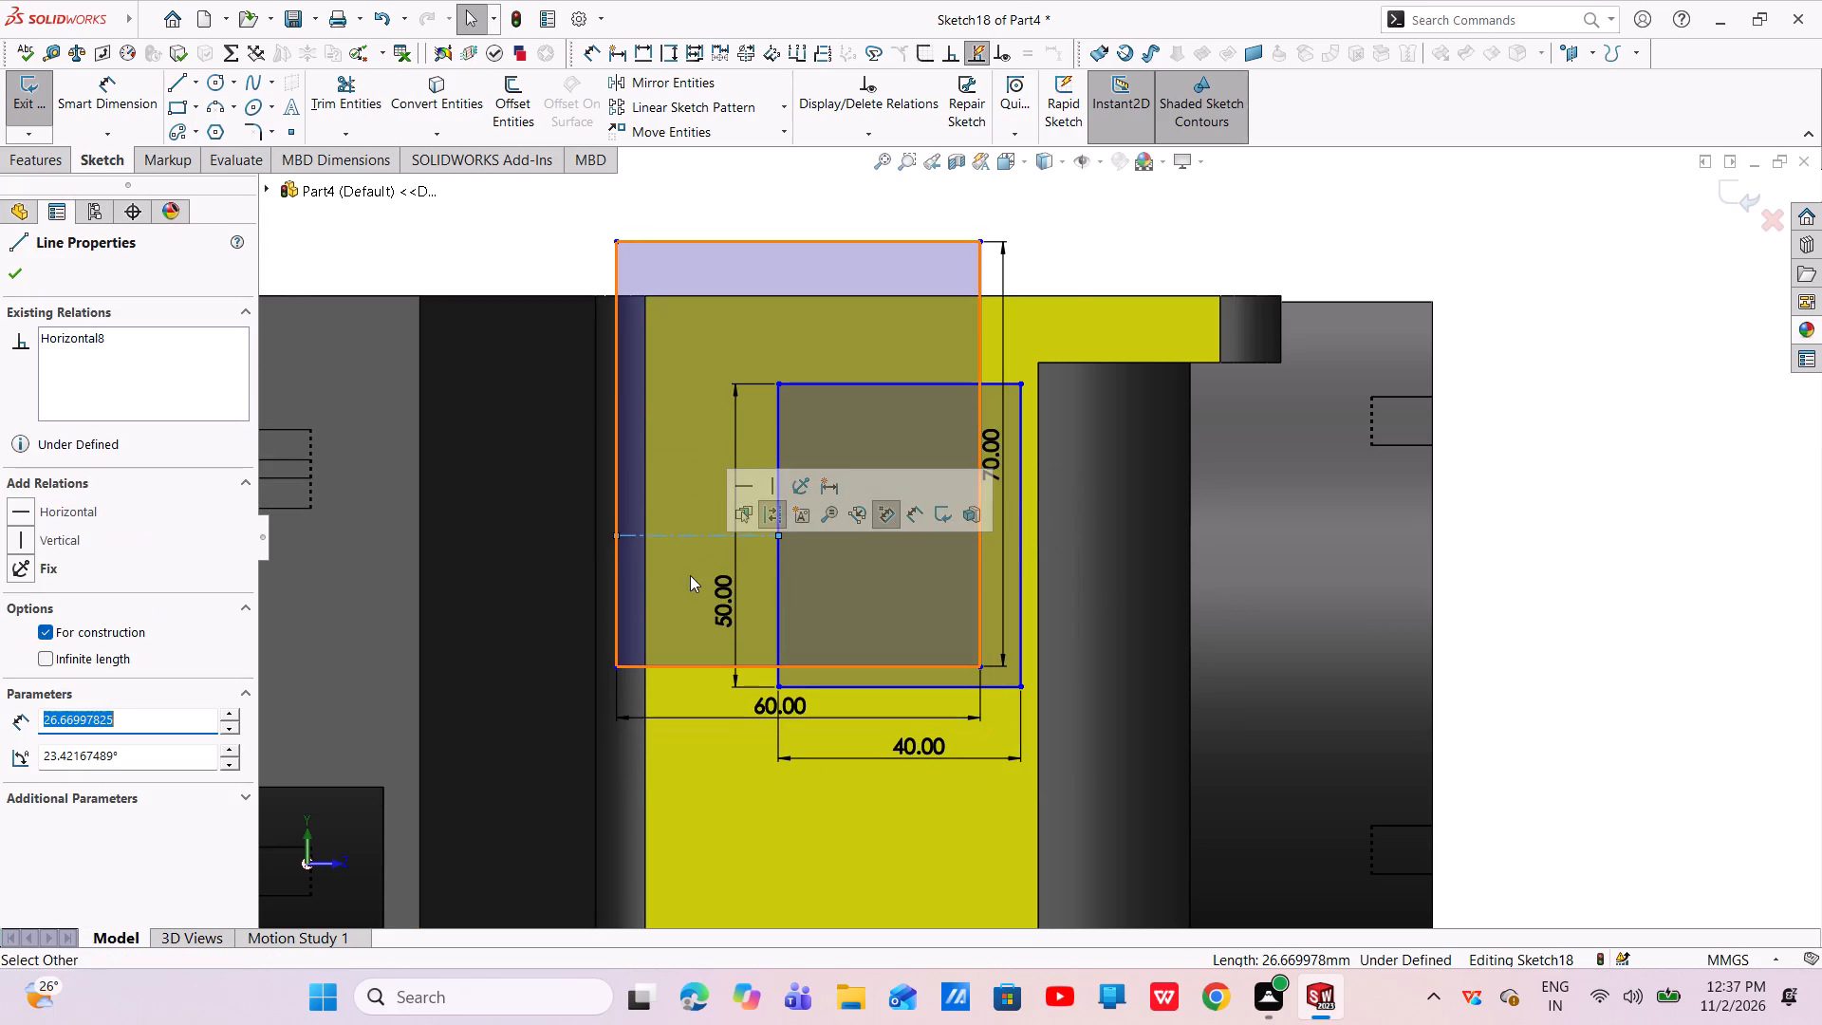
Draw a centerline from the outer rectangle's top edge to the midpoint of the inner rectangle's top edge and make it vertical.
left_click(185, 80)
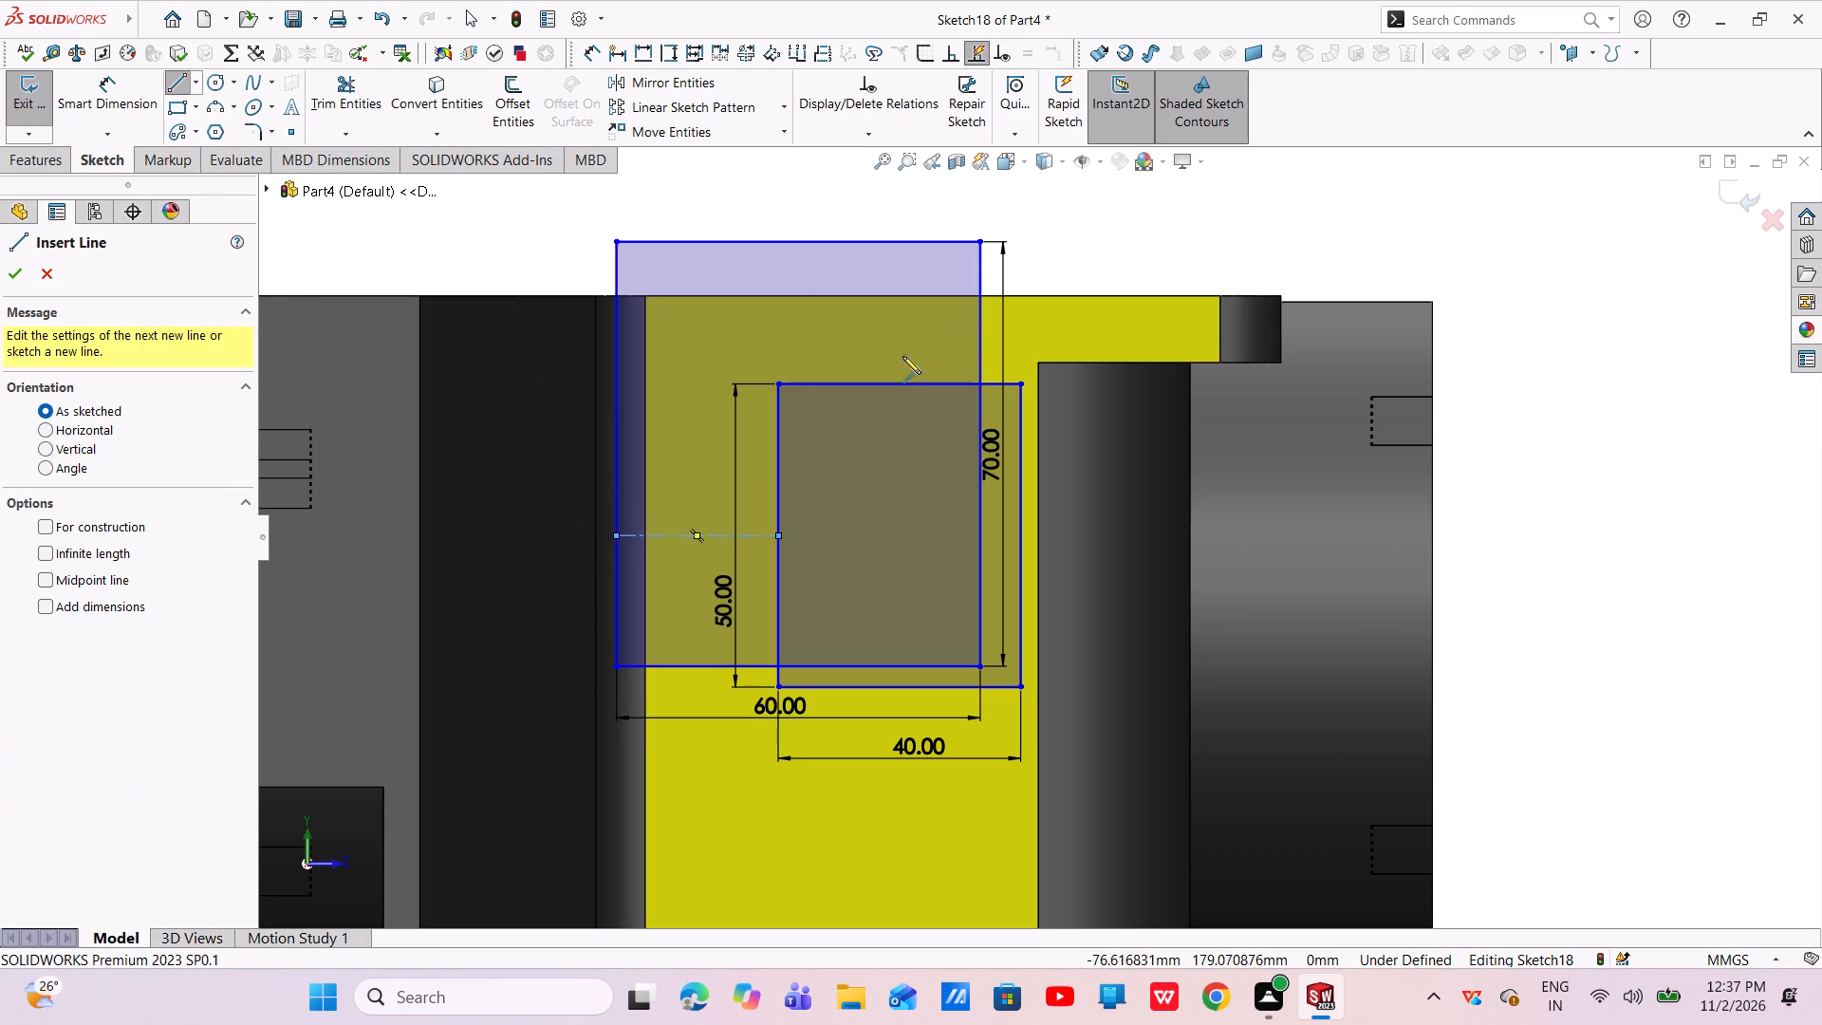
left_click(193, 92)
left_click(208, 121)
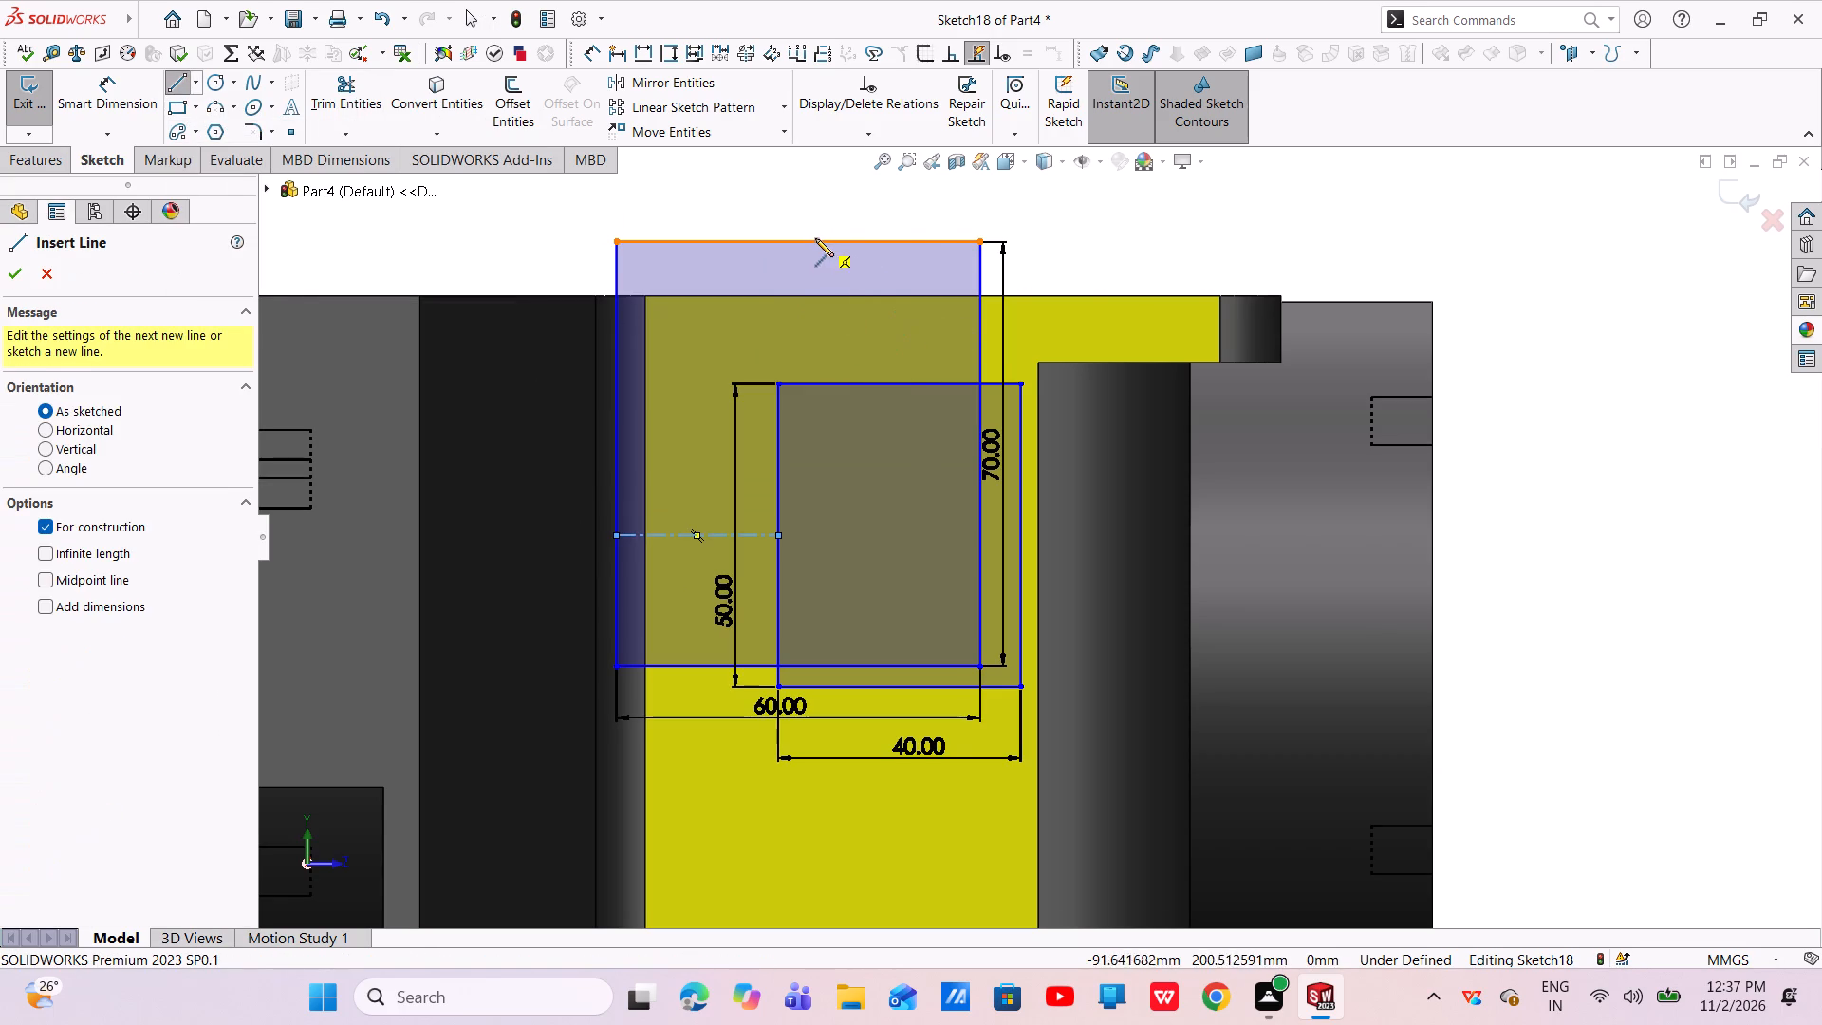
left_click(815, 237)
left_click(899, 380)
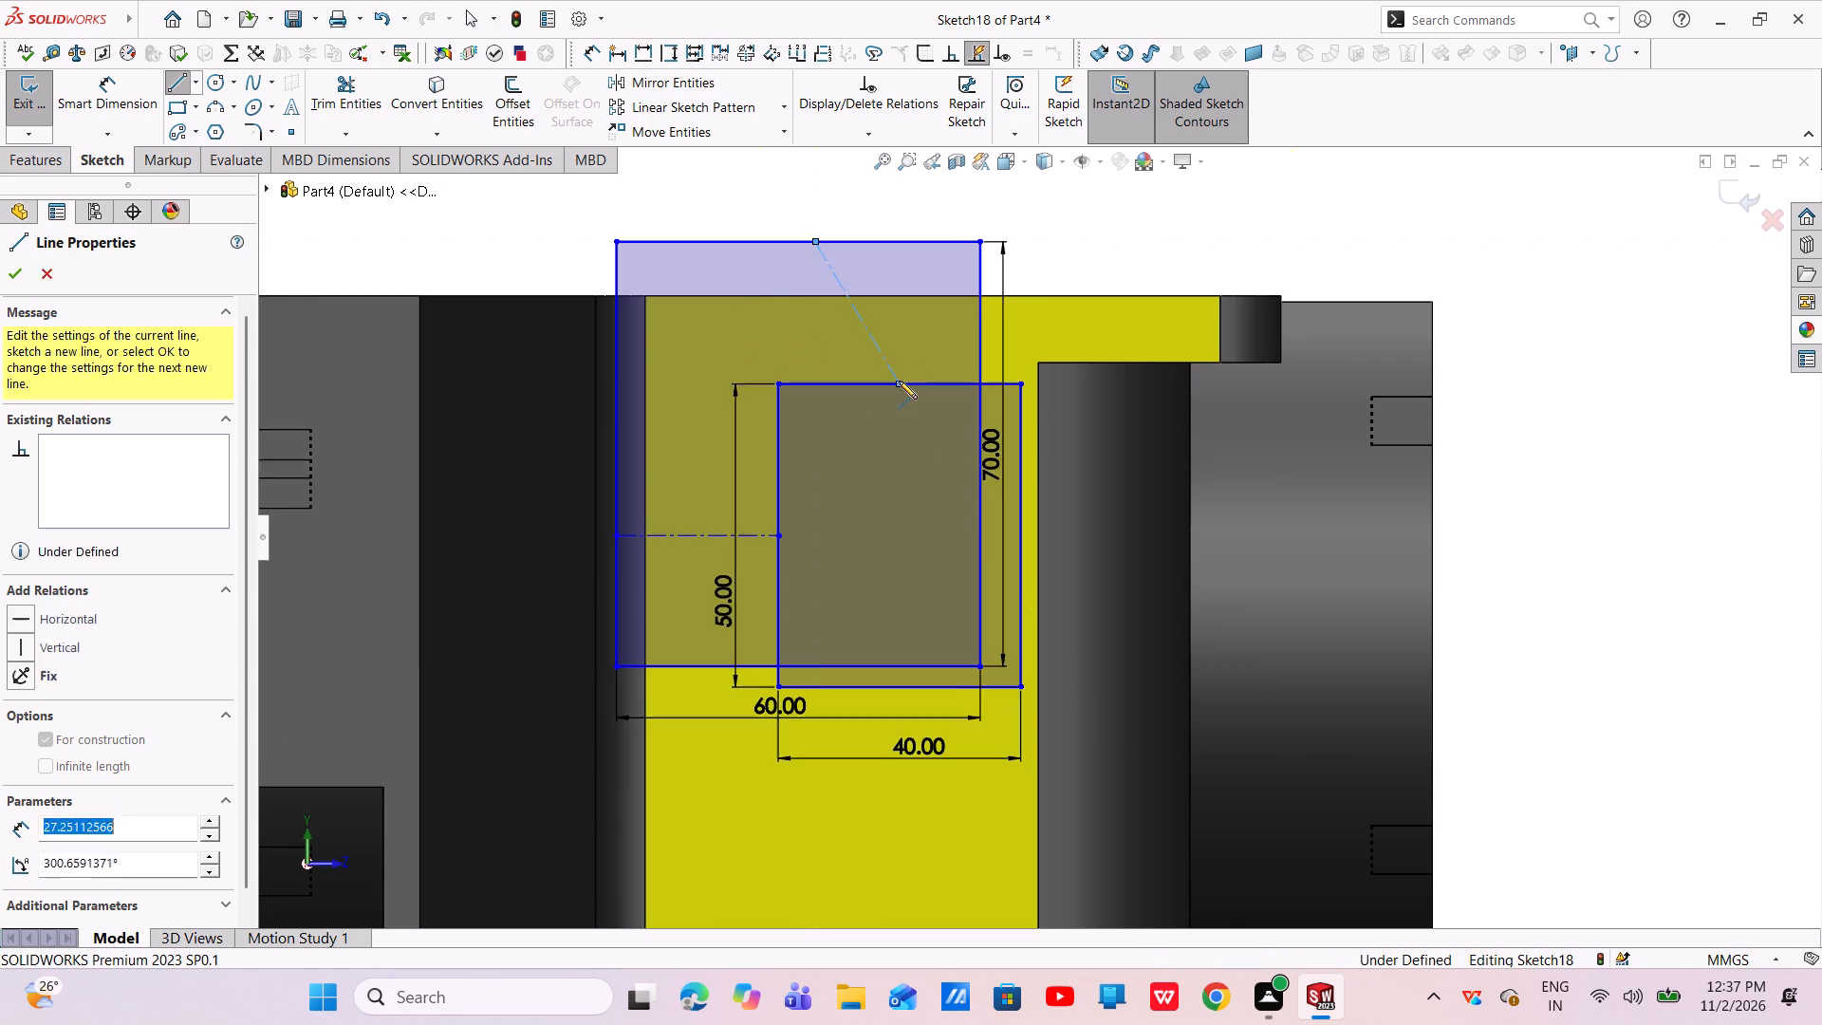
right_click(899, 381)
left_click(936, 401)
left_click(855, 299)
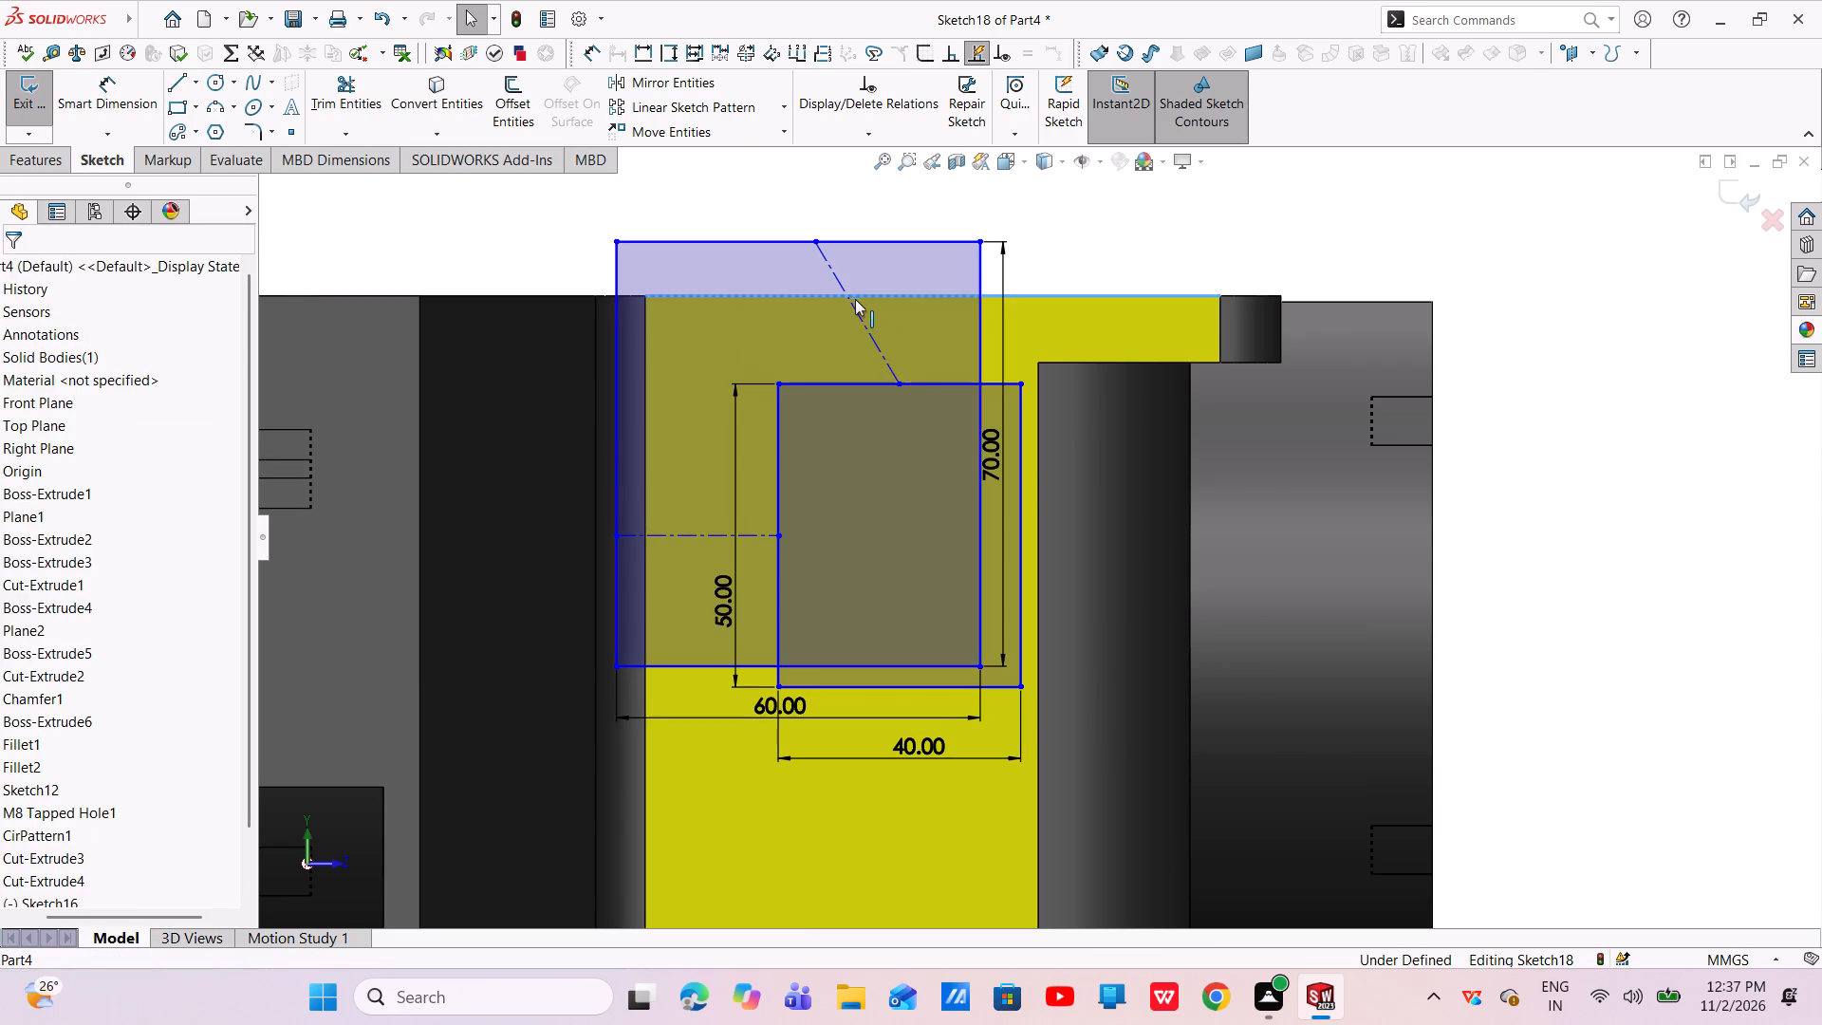
left_click(856, 305)
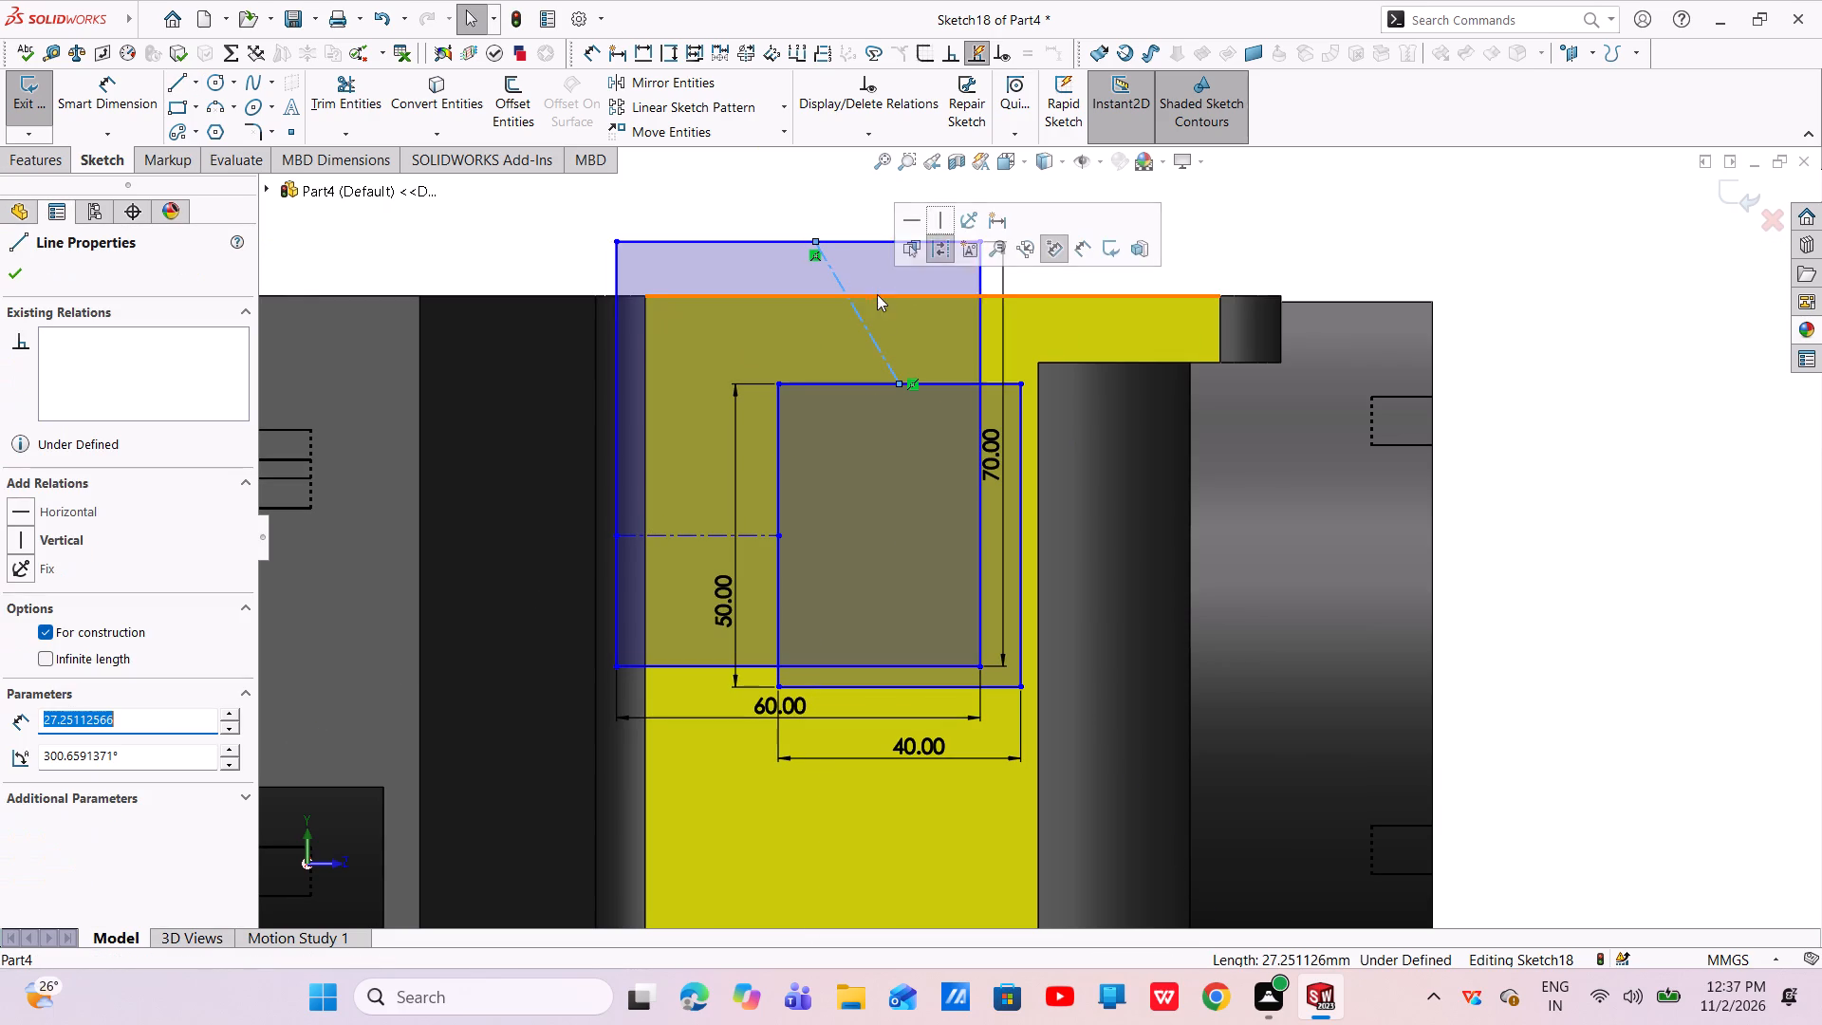
left_click(944, 212)
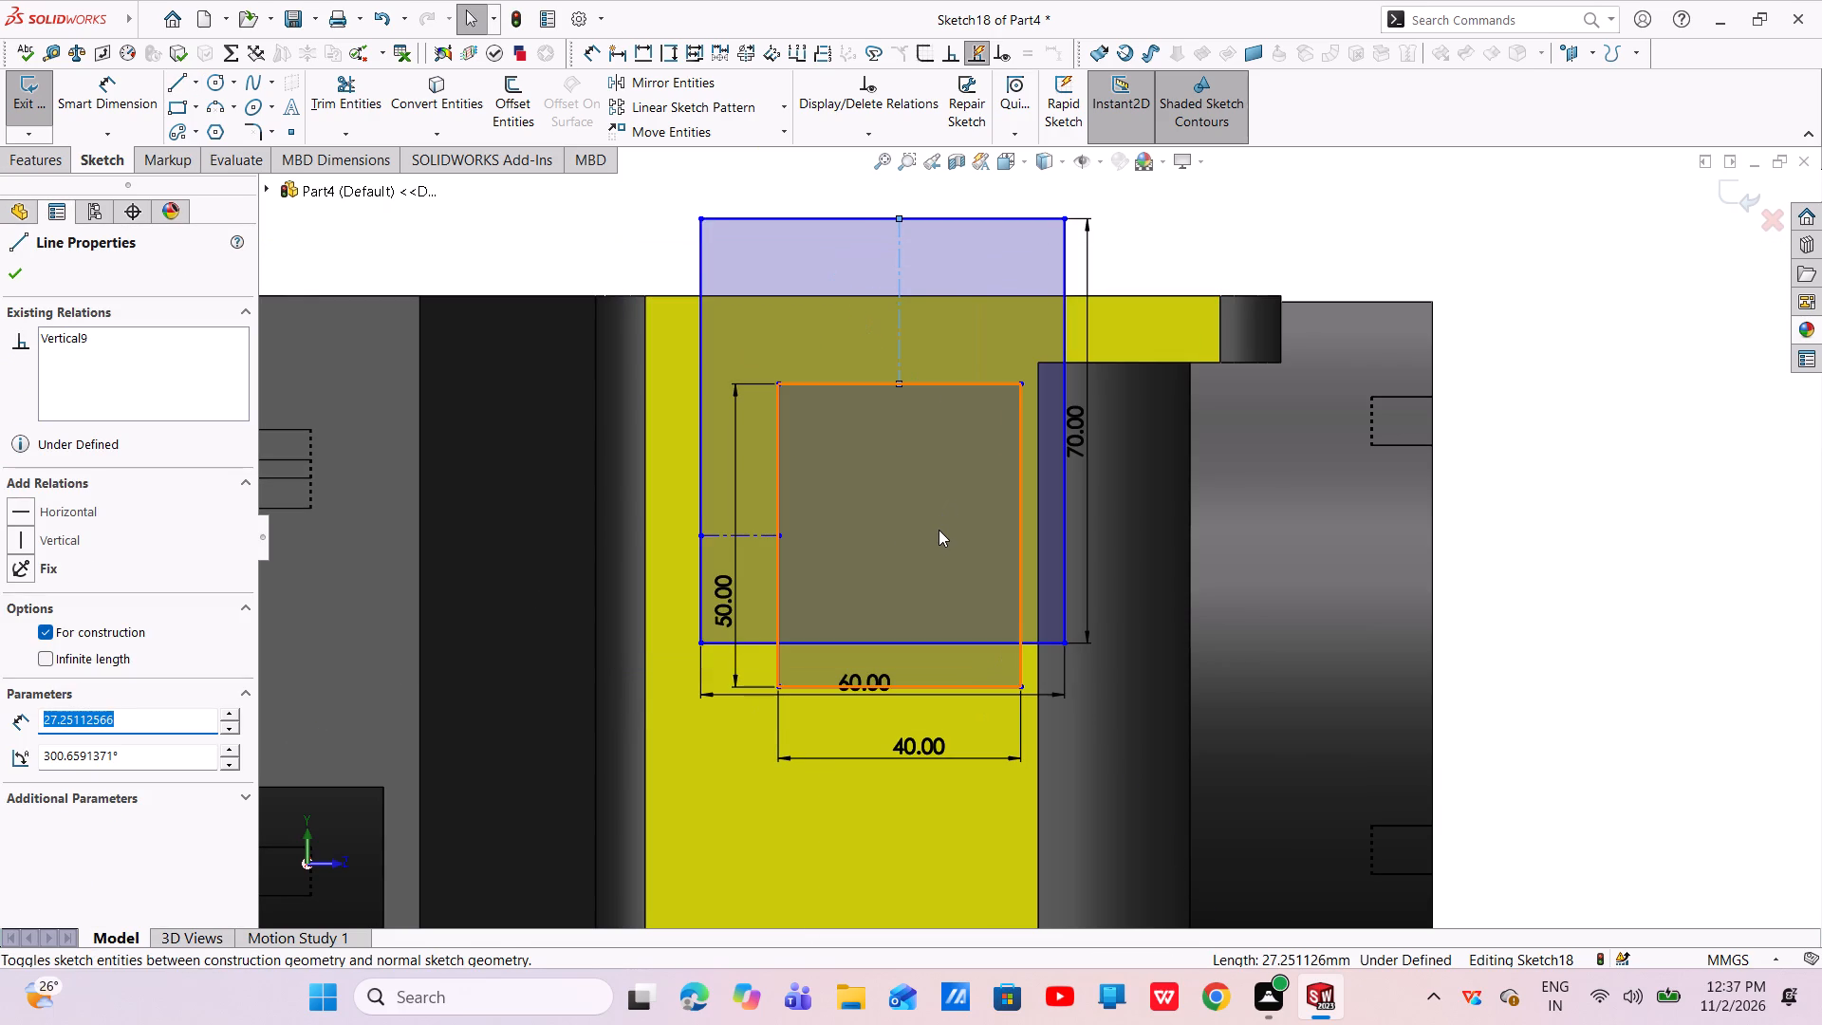
key("Escape")
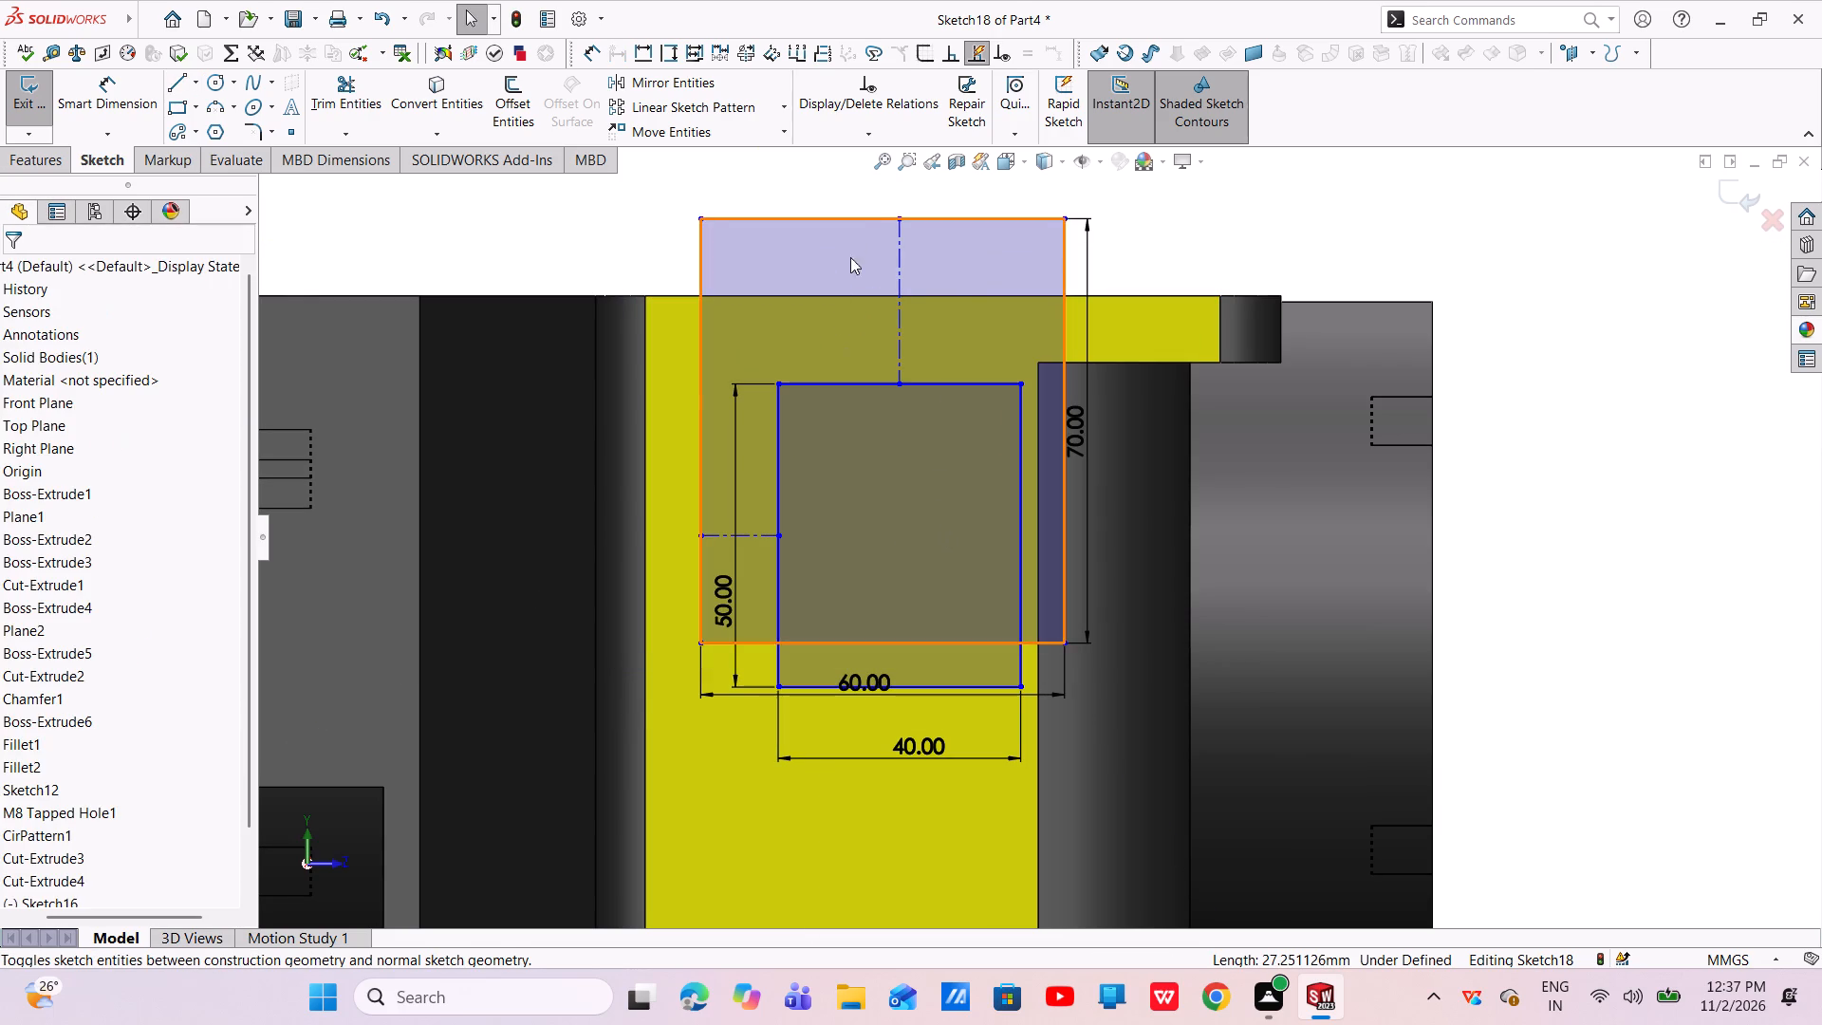
Move the outer rectangle down by the vertical centerline's upper endpoint until it surrounds the inner rectangle above and below.
left_click_drag(896, 214, 898, 315)
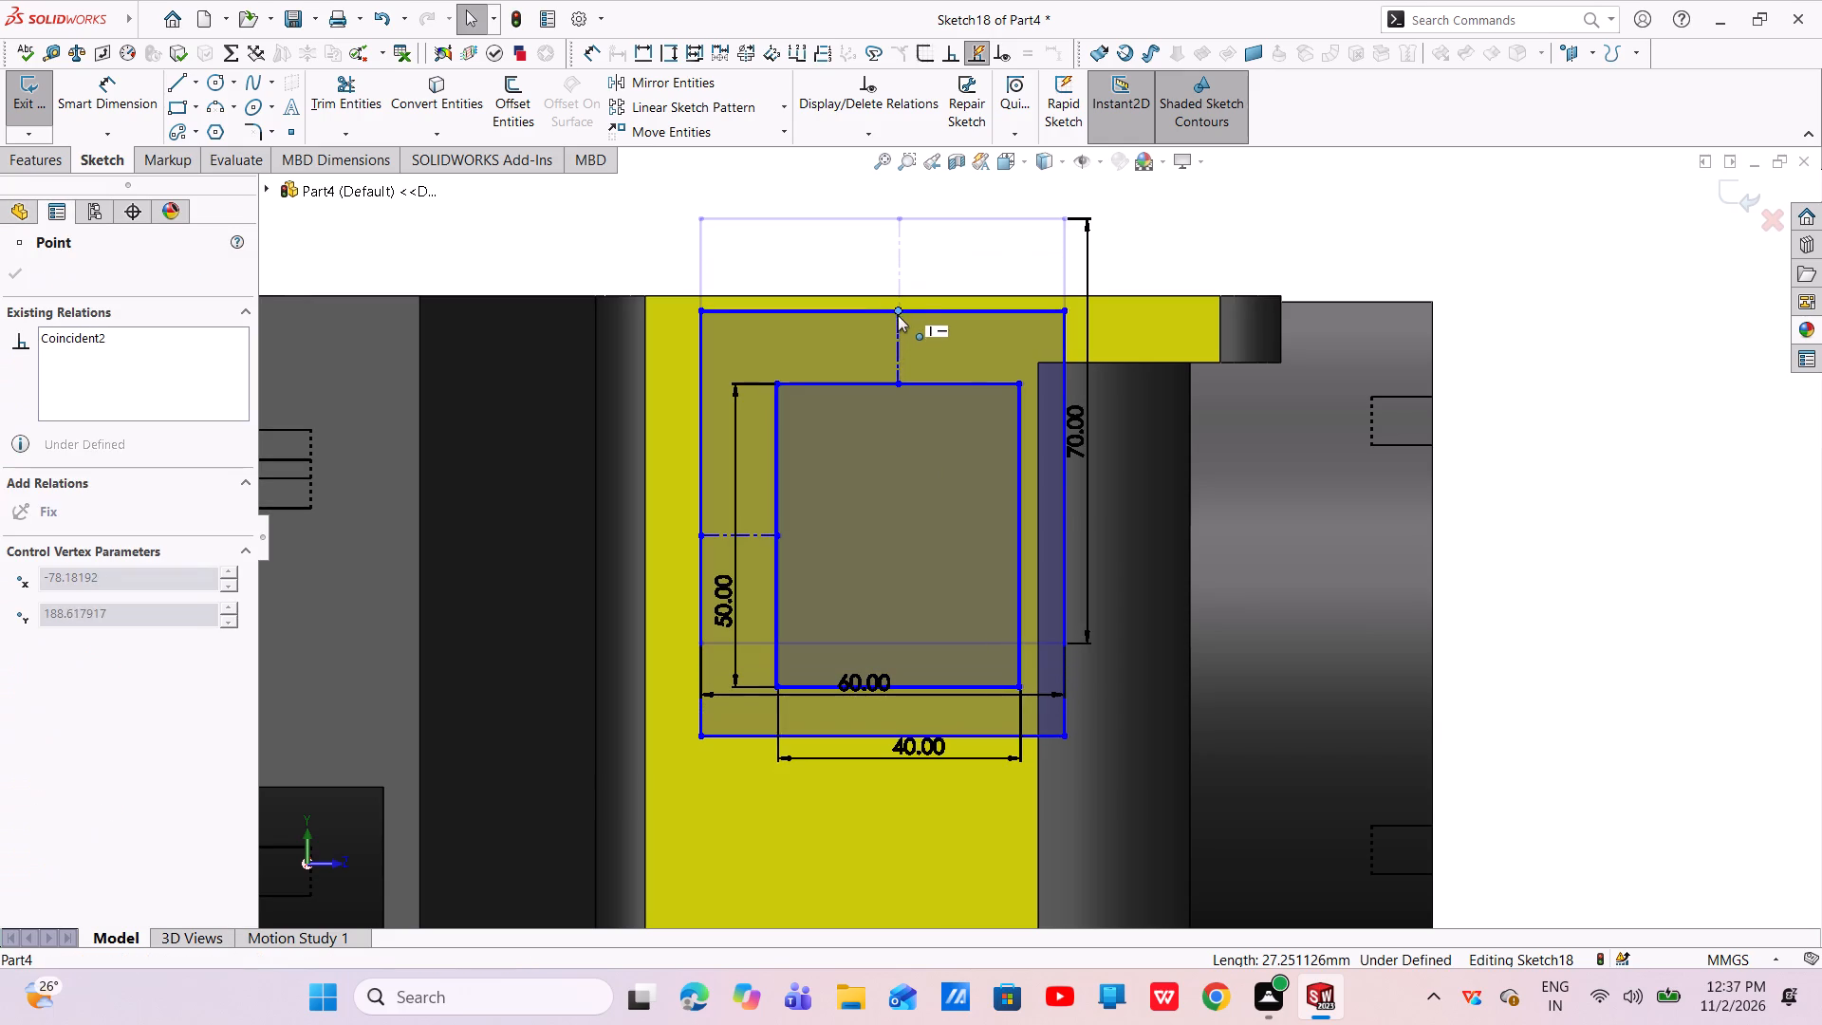
left_click_drag(898, 315, 900, 330)
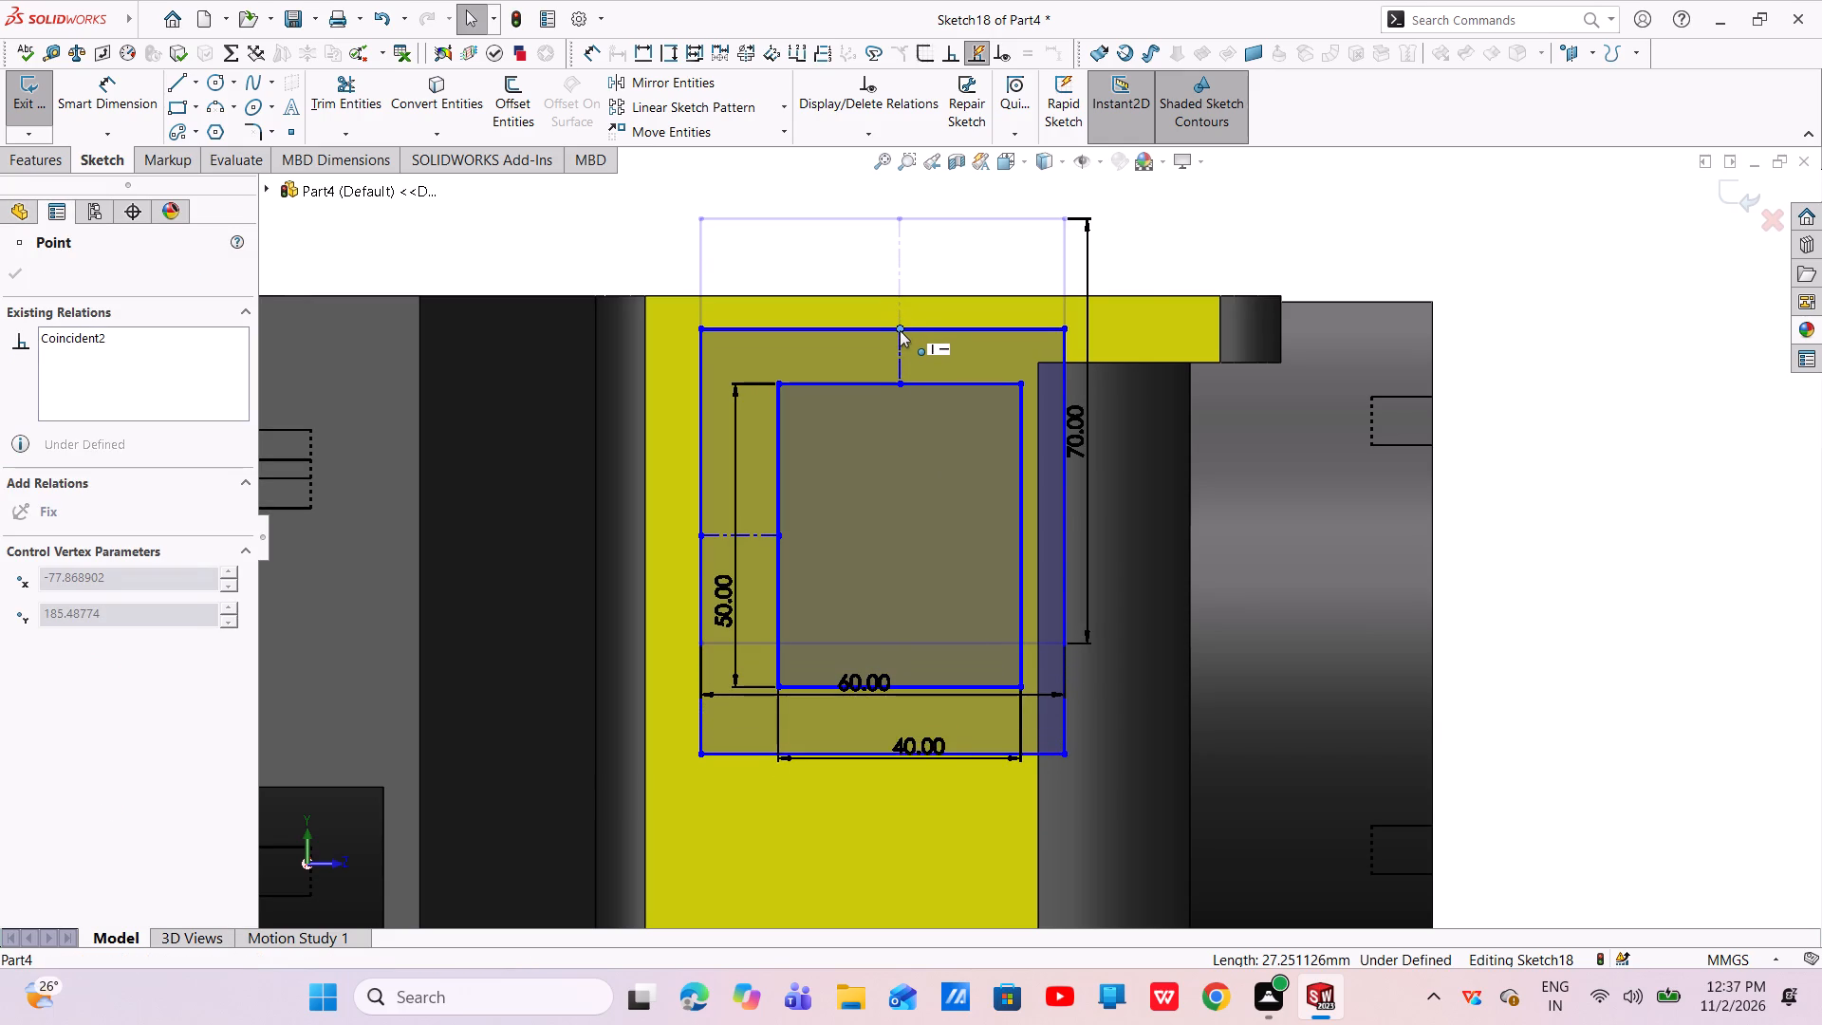
left_click_drag(900, 330, 904, 343)
key("Escape")
key("Escape")
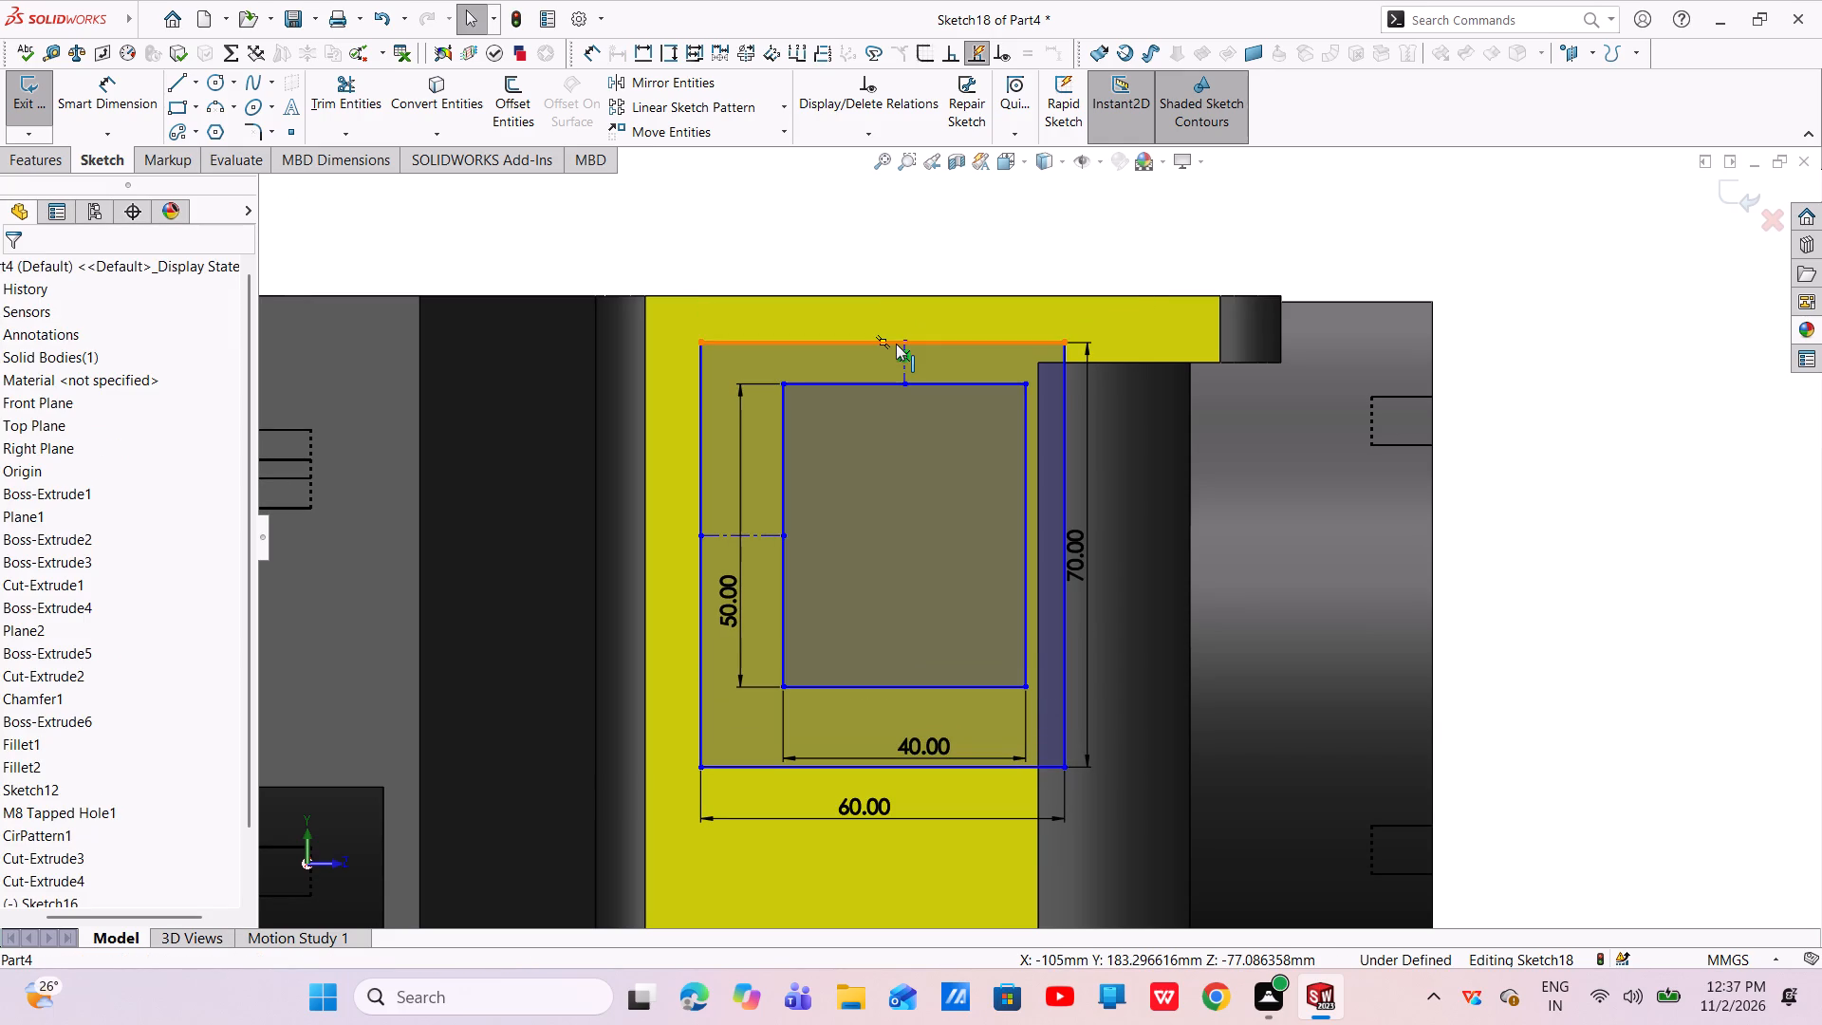
key("Escape")
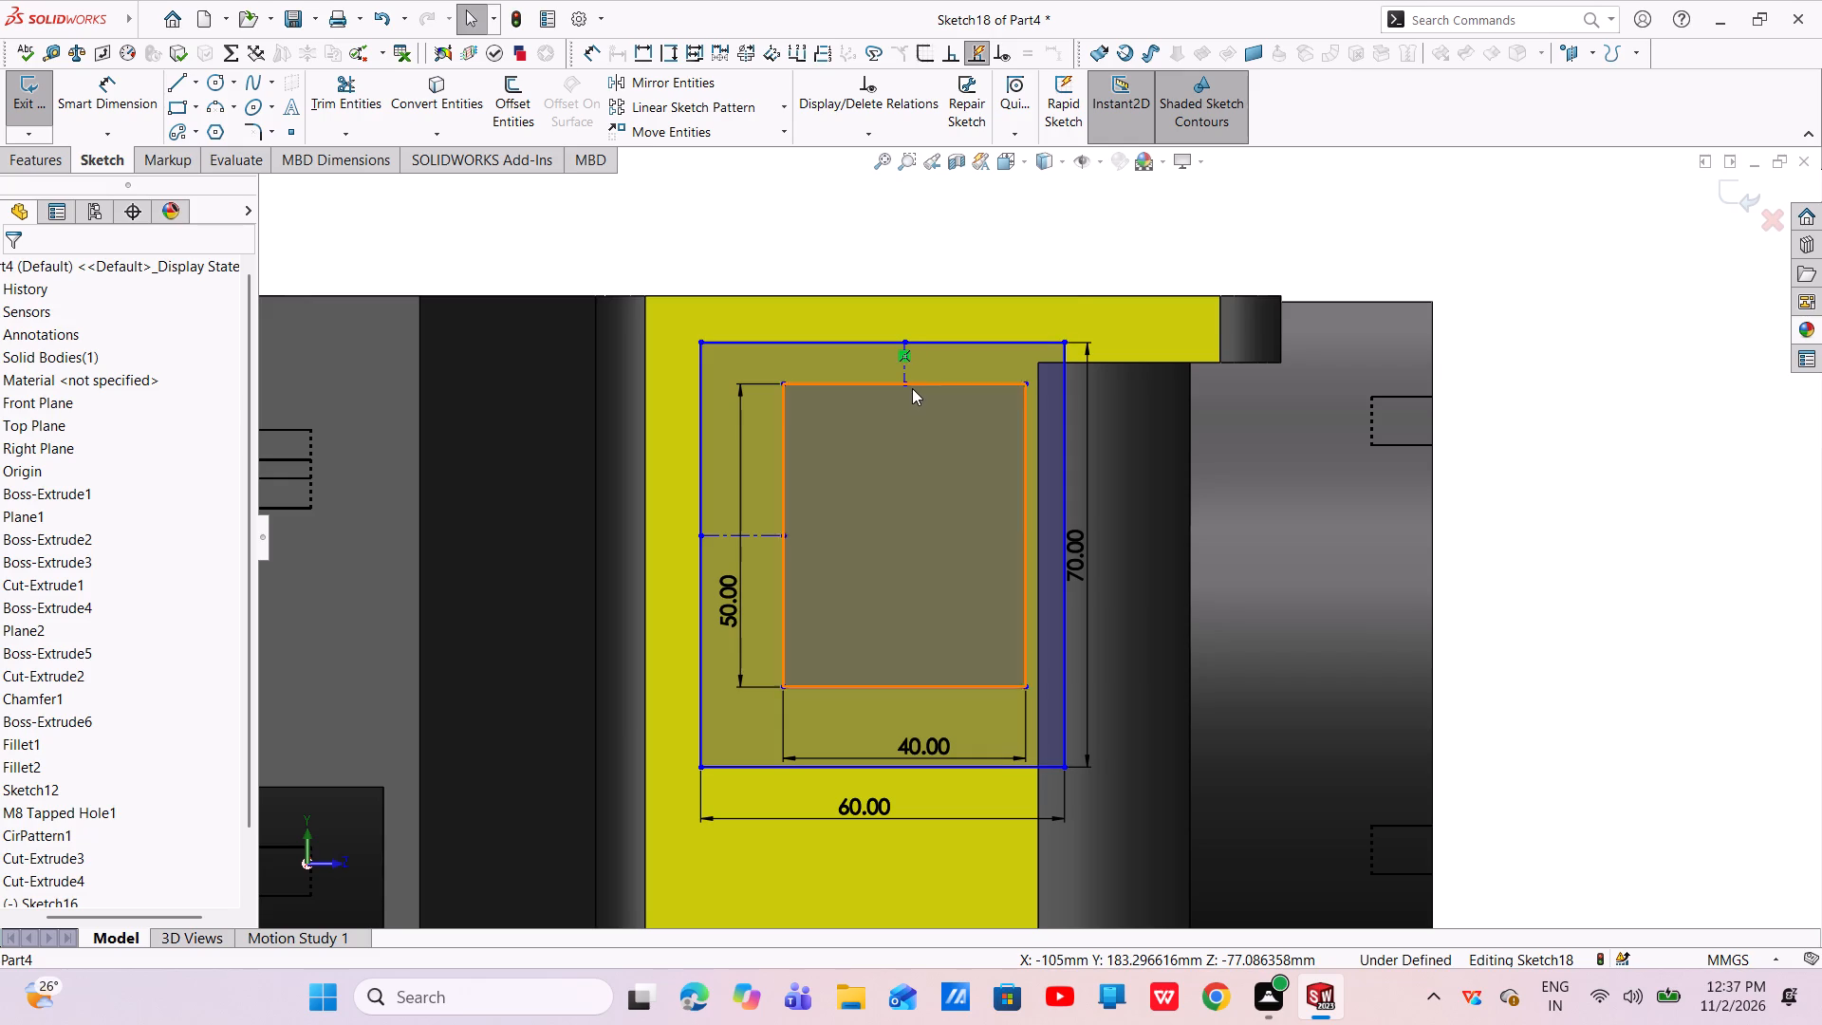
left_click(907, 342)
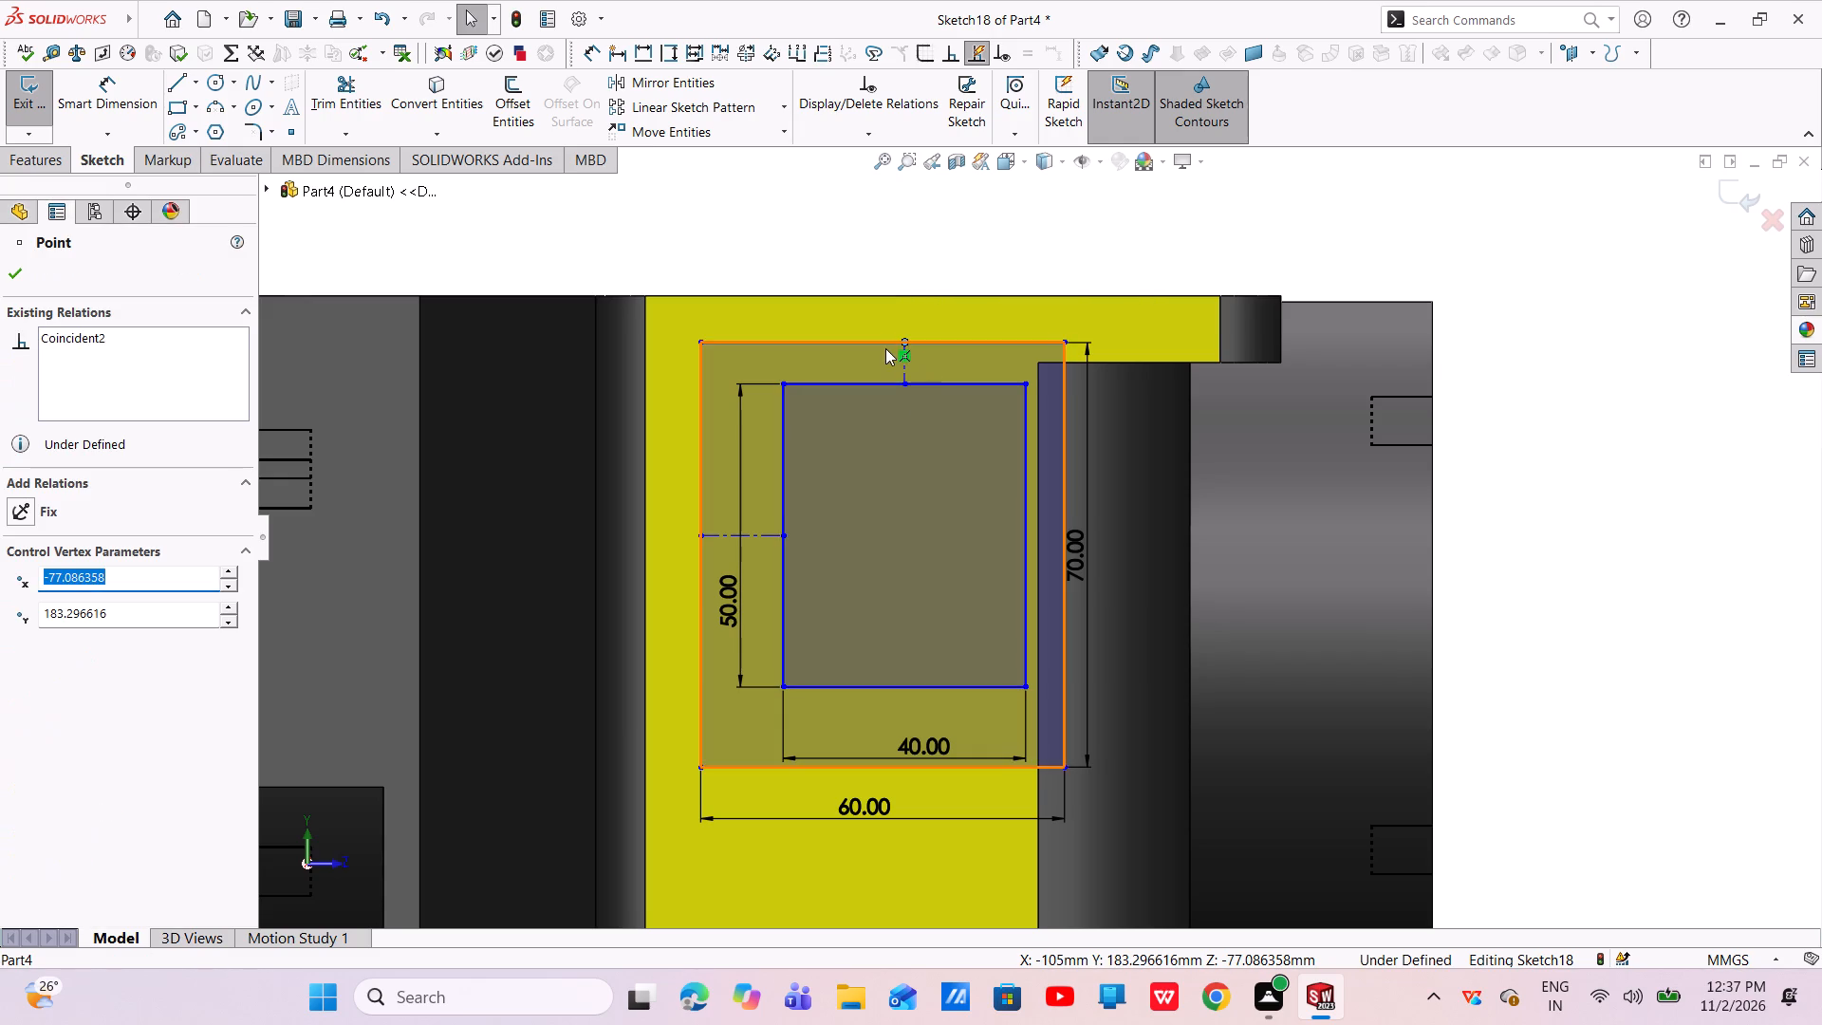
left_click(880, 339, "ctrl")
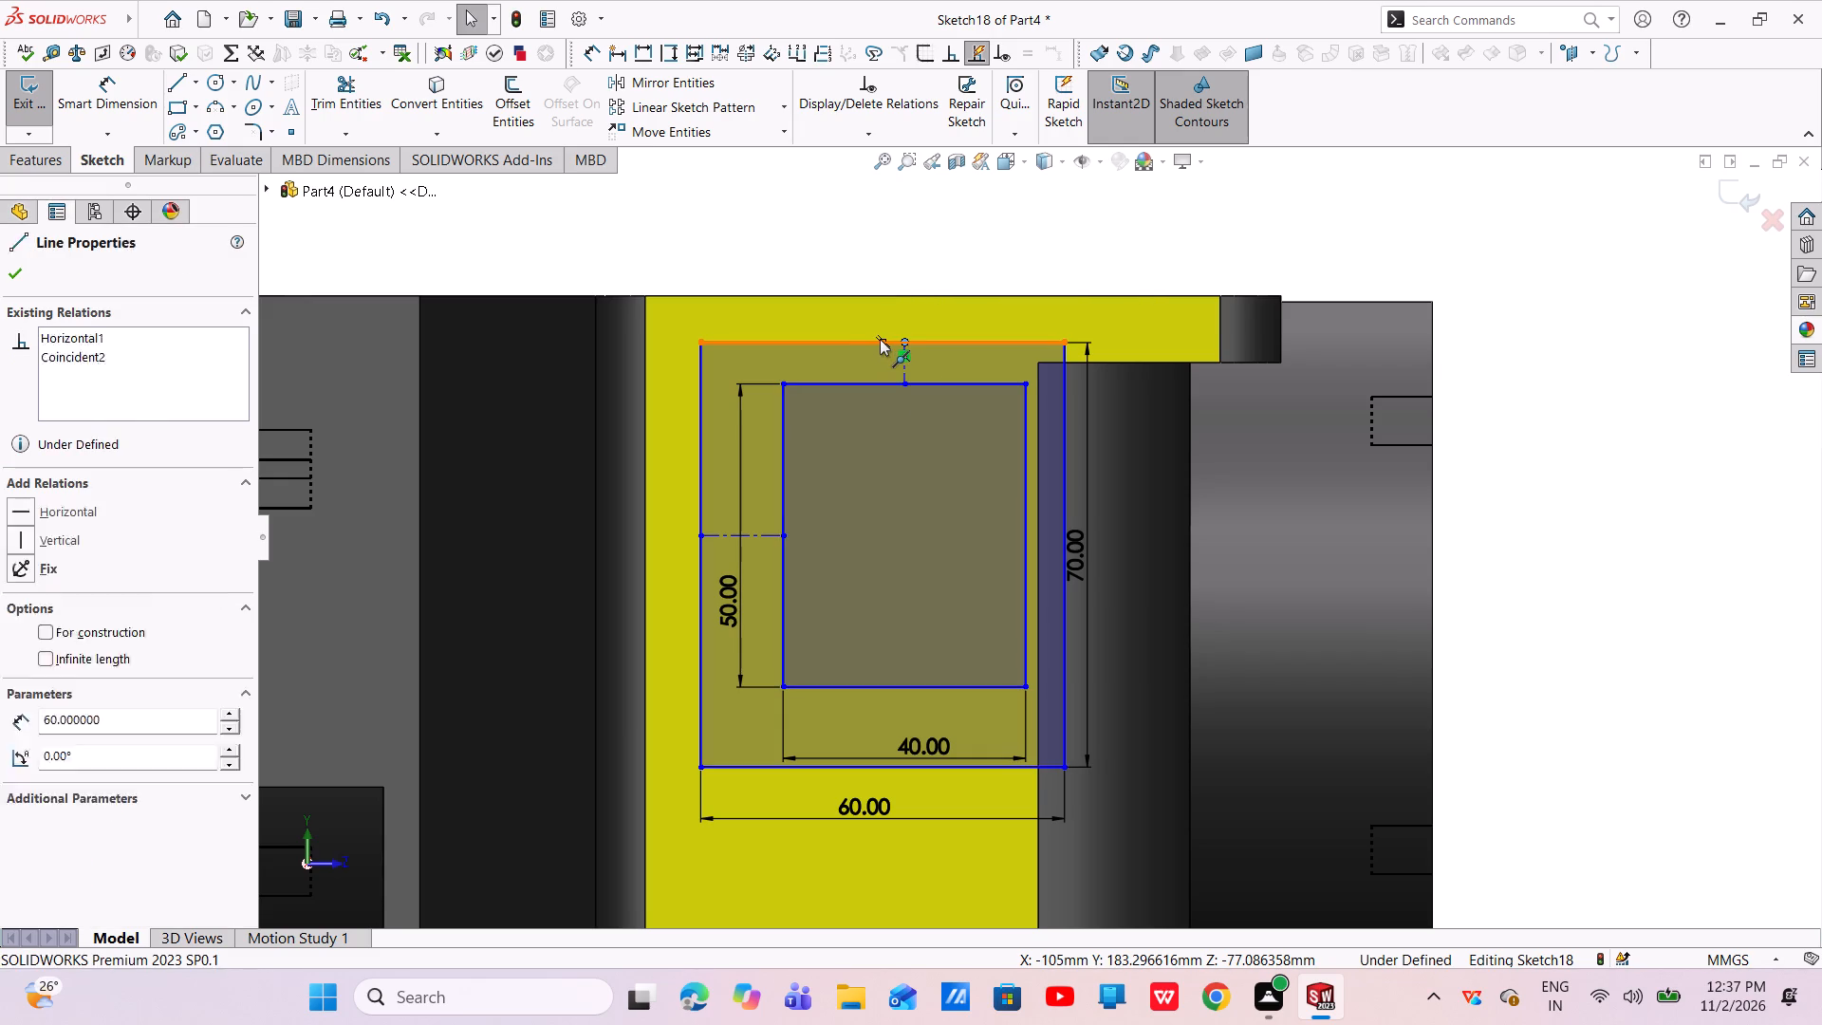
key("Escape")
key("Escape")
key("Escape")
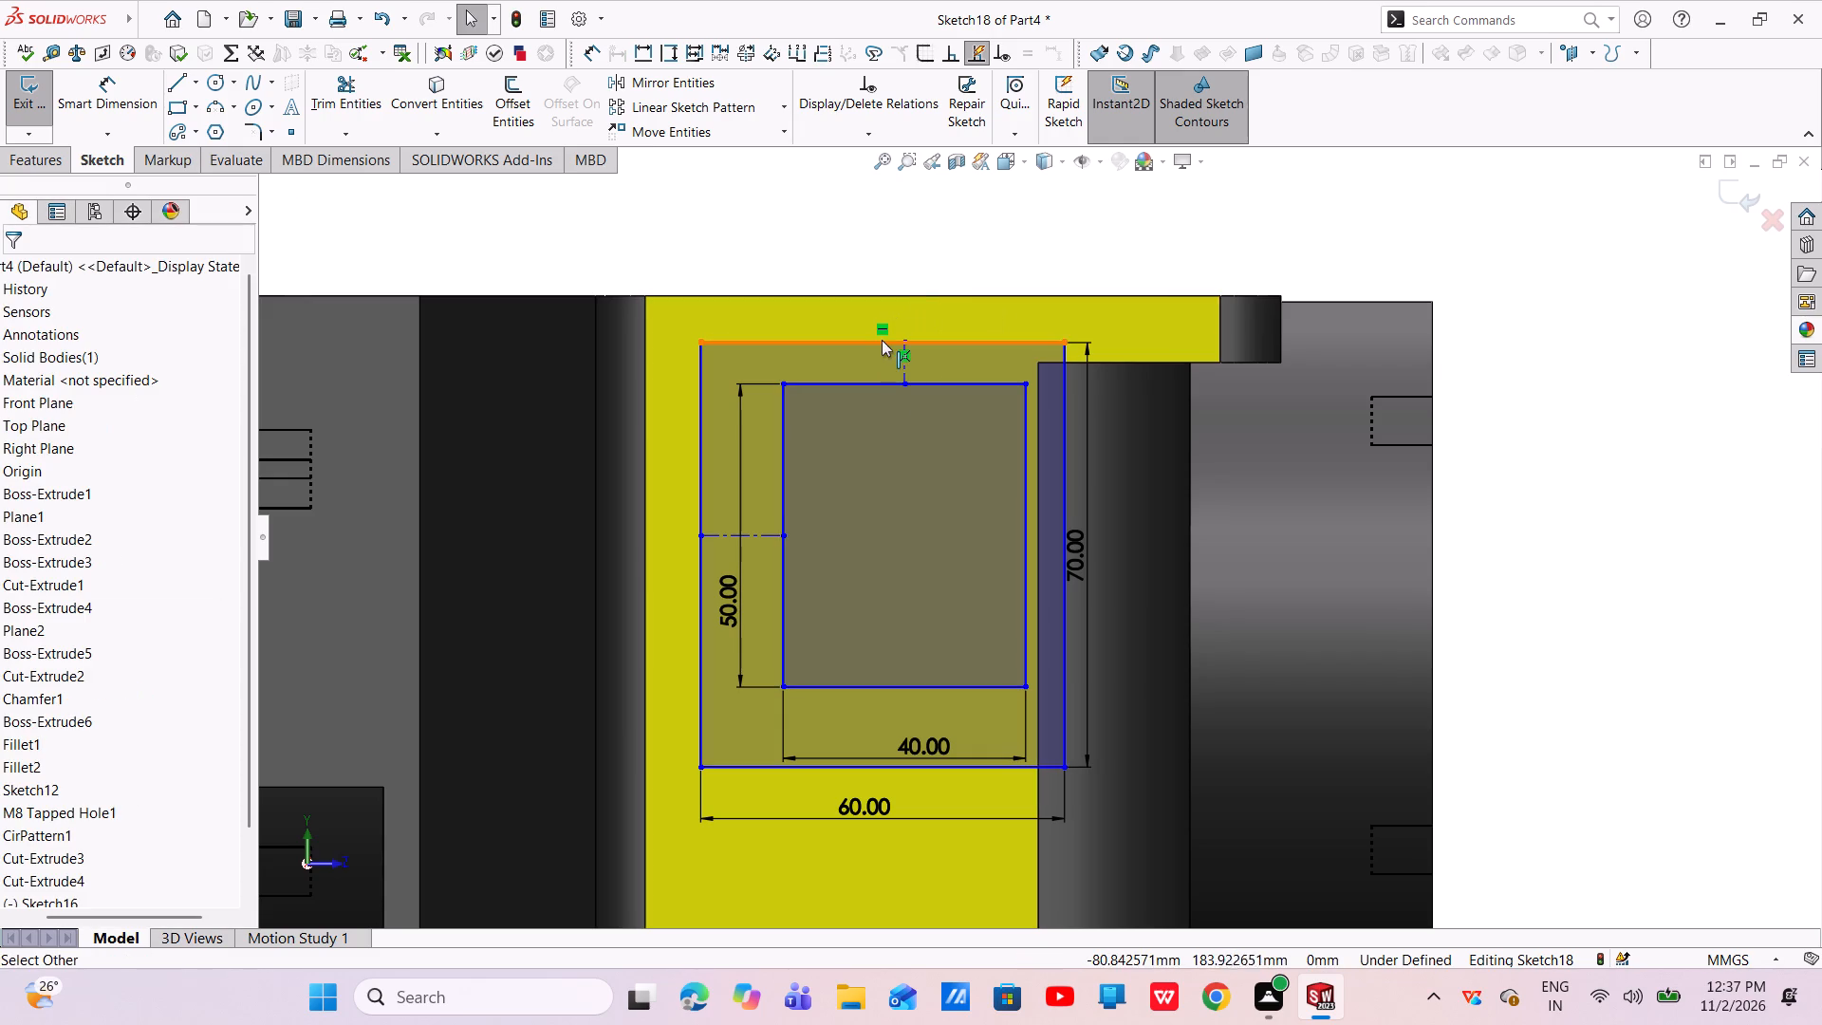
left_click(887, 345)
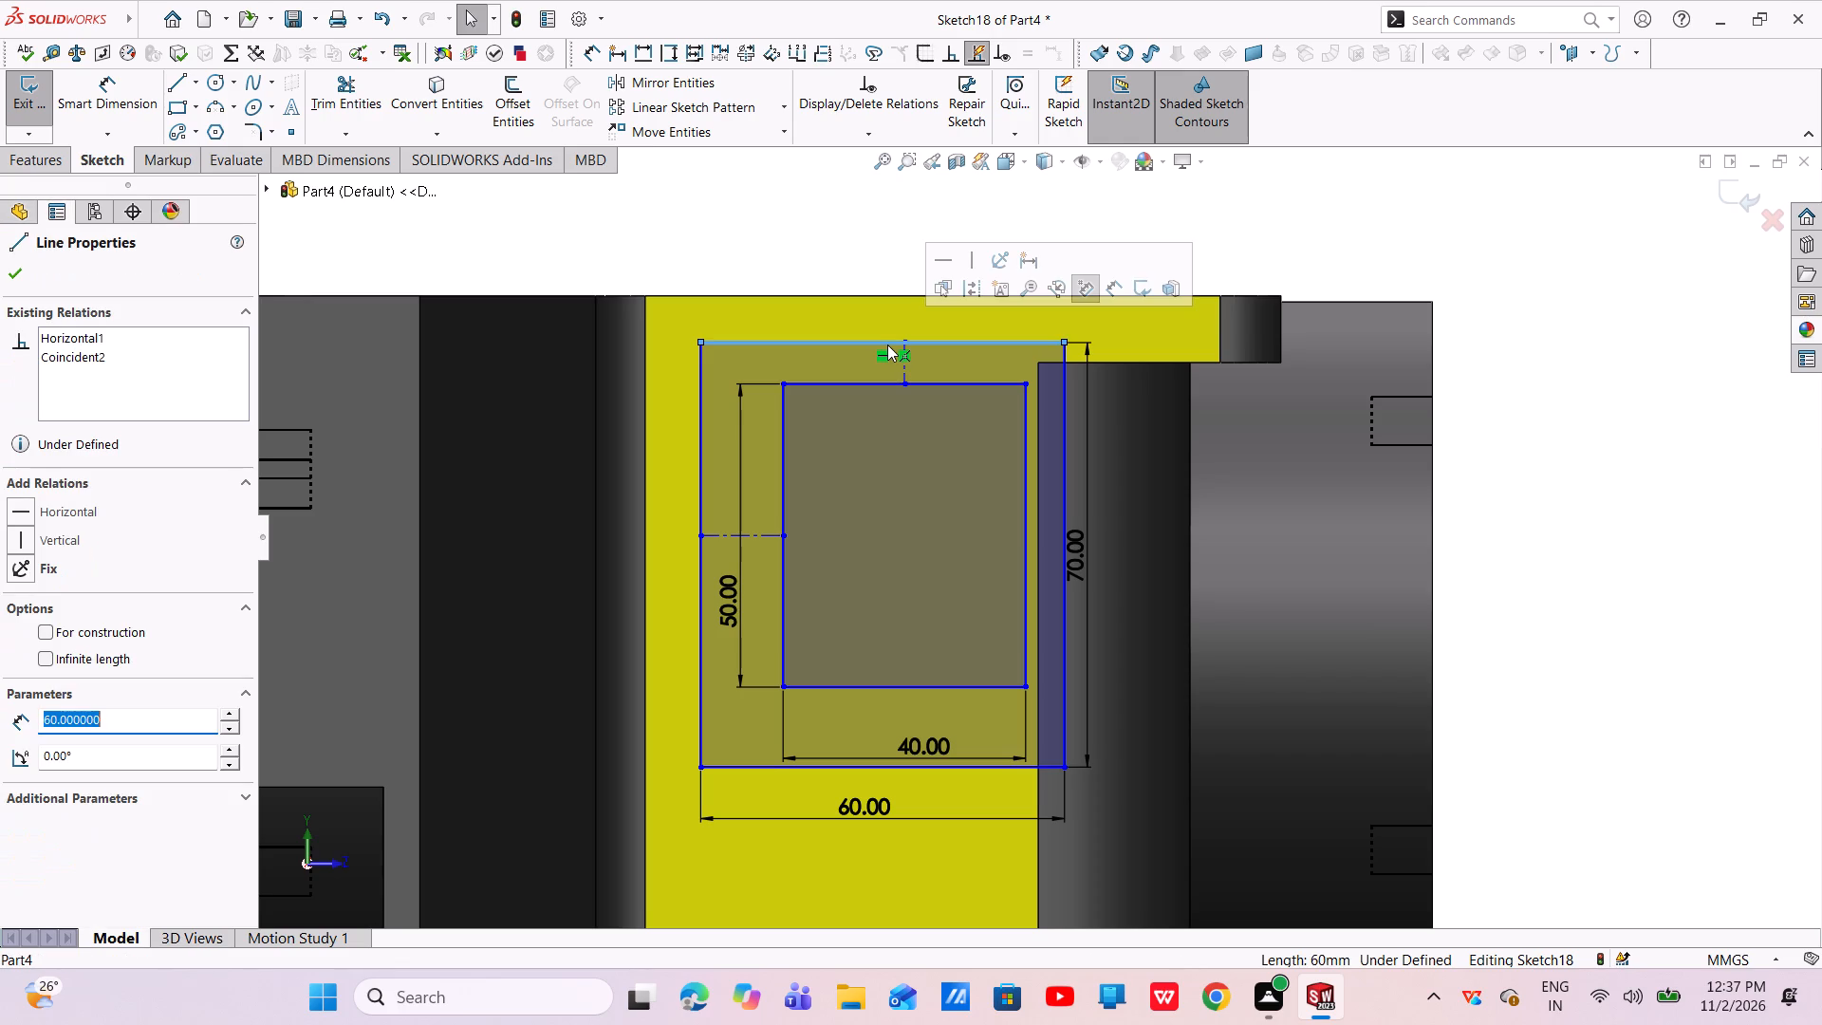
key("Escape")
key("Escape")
Make the vertical centerline's upper endpoint coincident with the midpoint of the outer rectangle's top edge.
scroll(887, 345, "down", 5)
key("Escape")
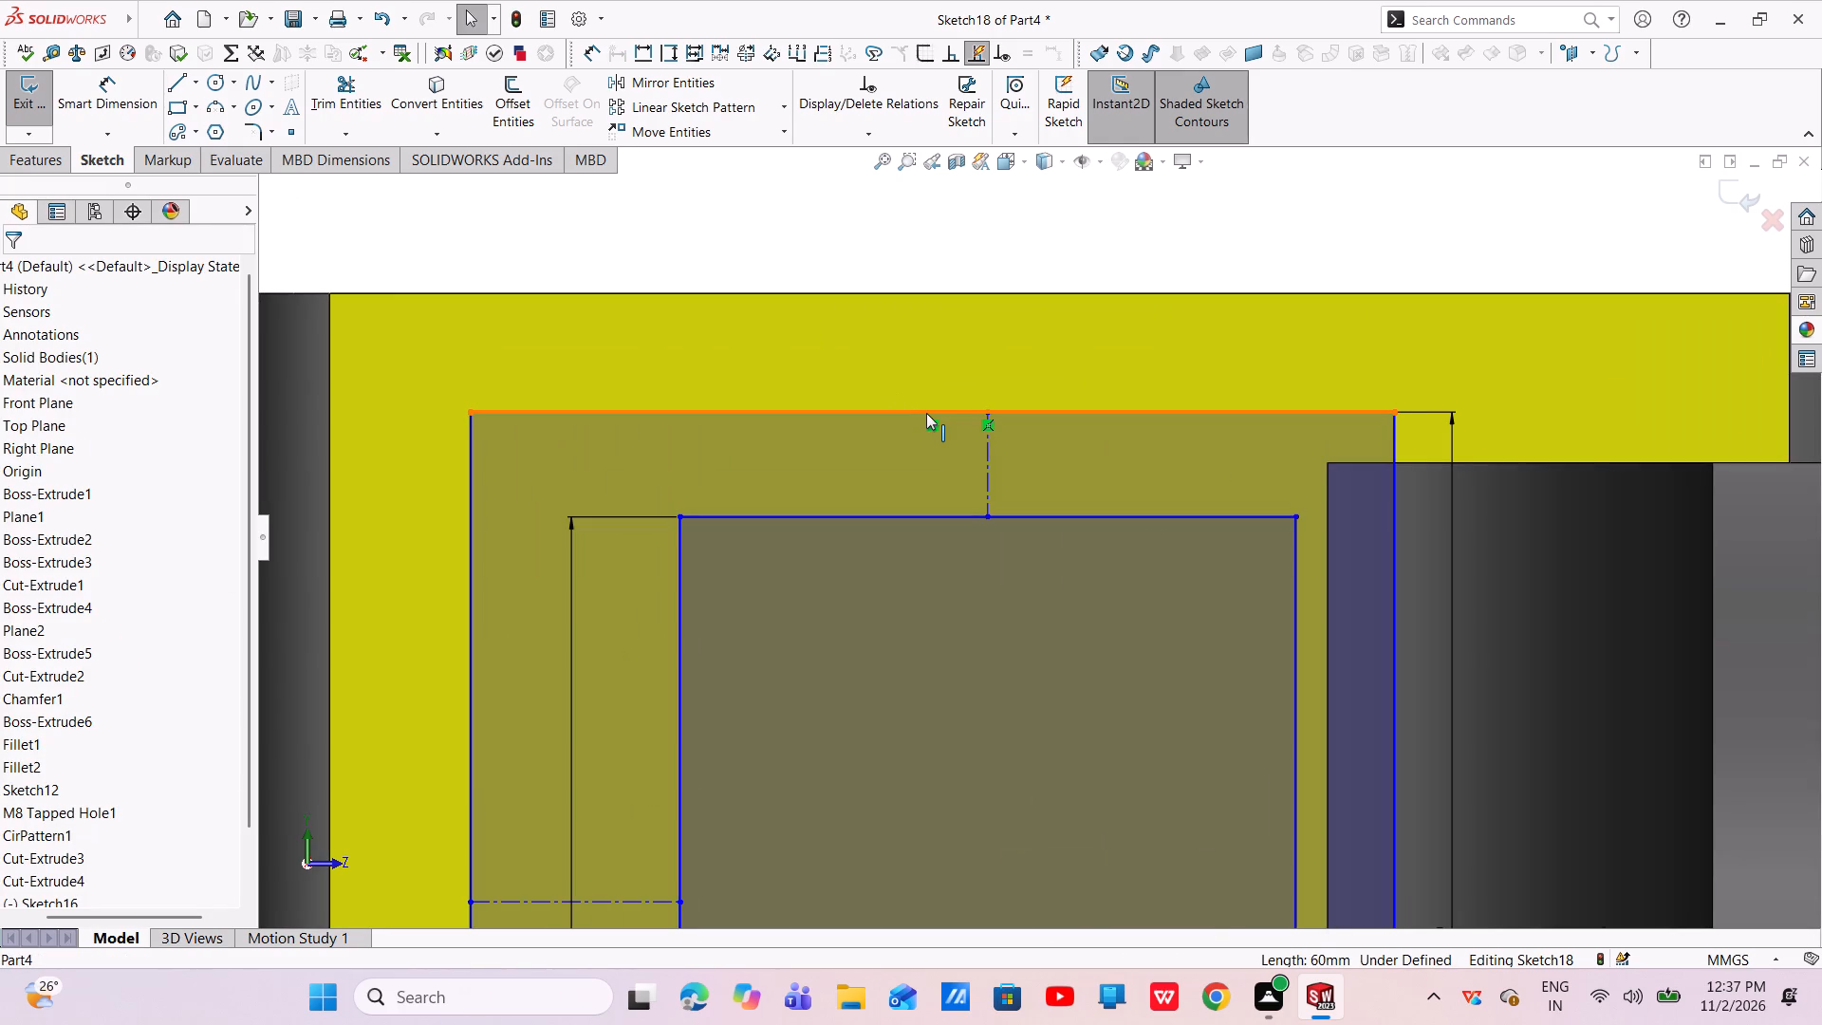
left_click(930, 411)
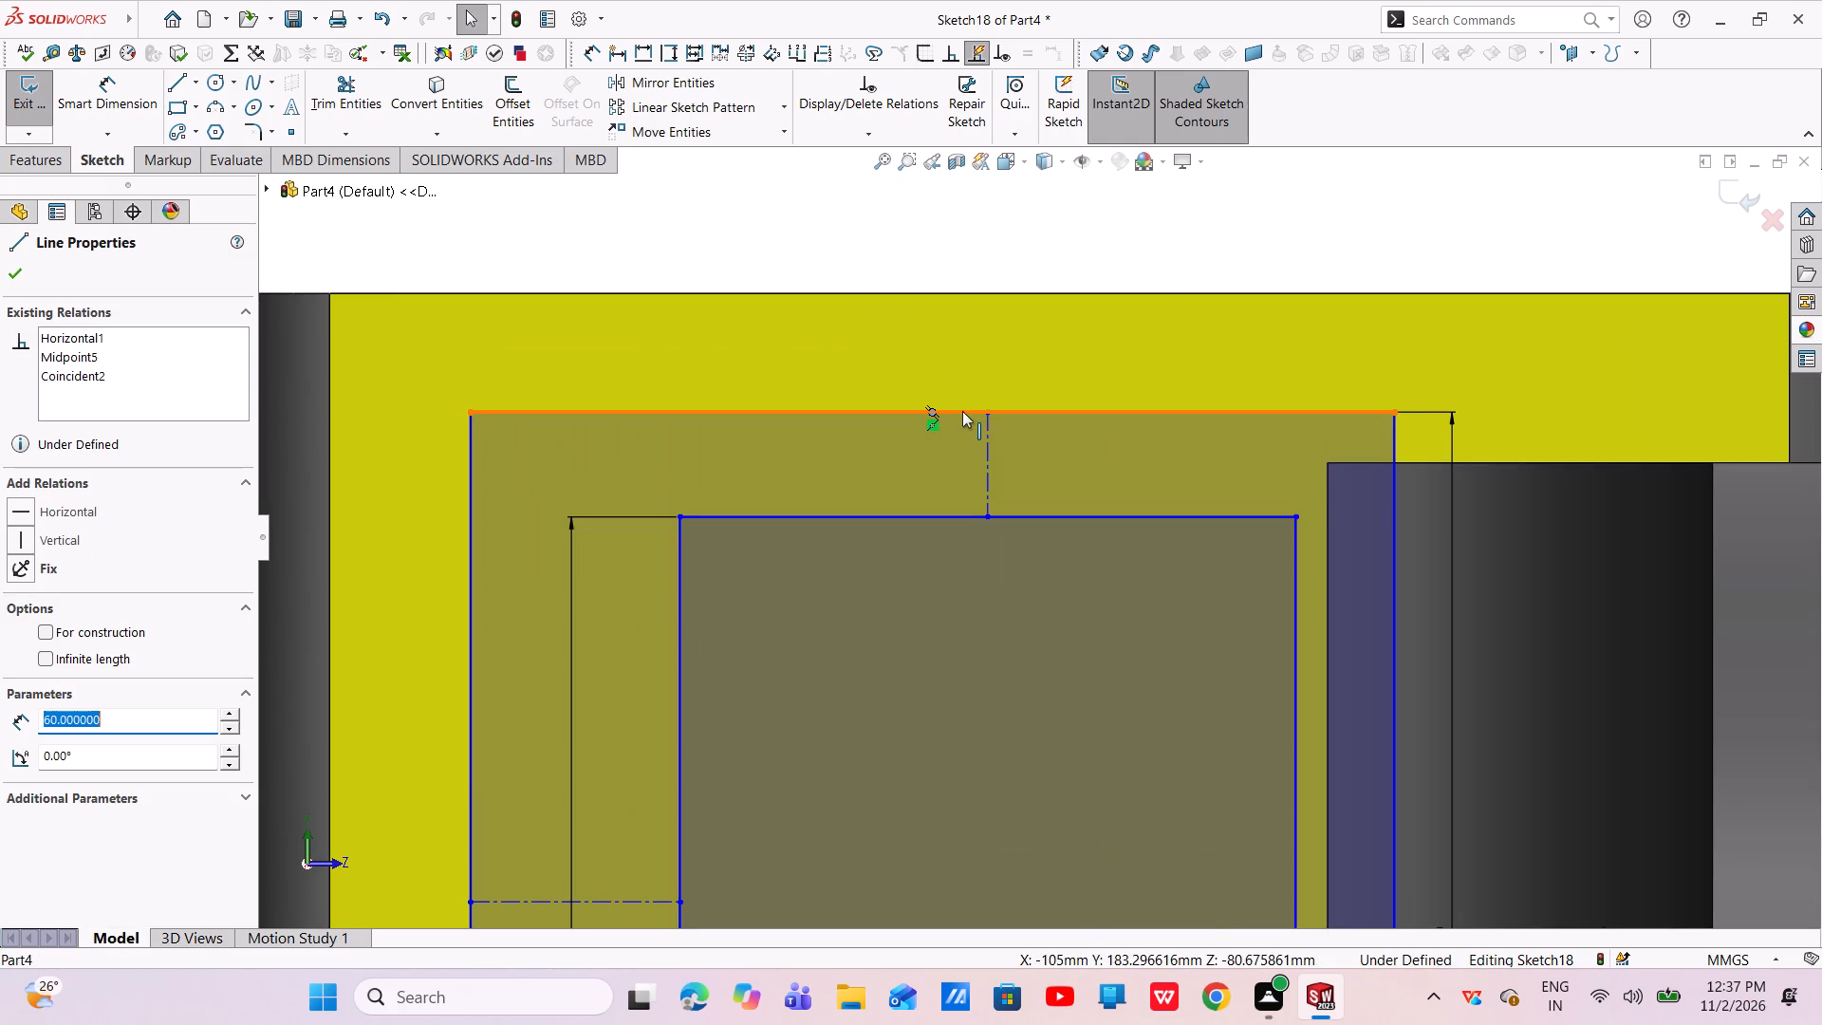
left_click(987, 416, "ctrl")
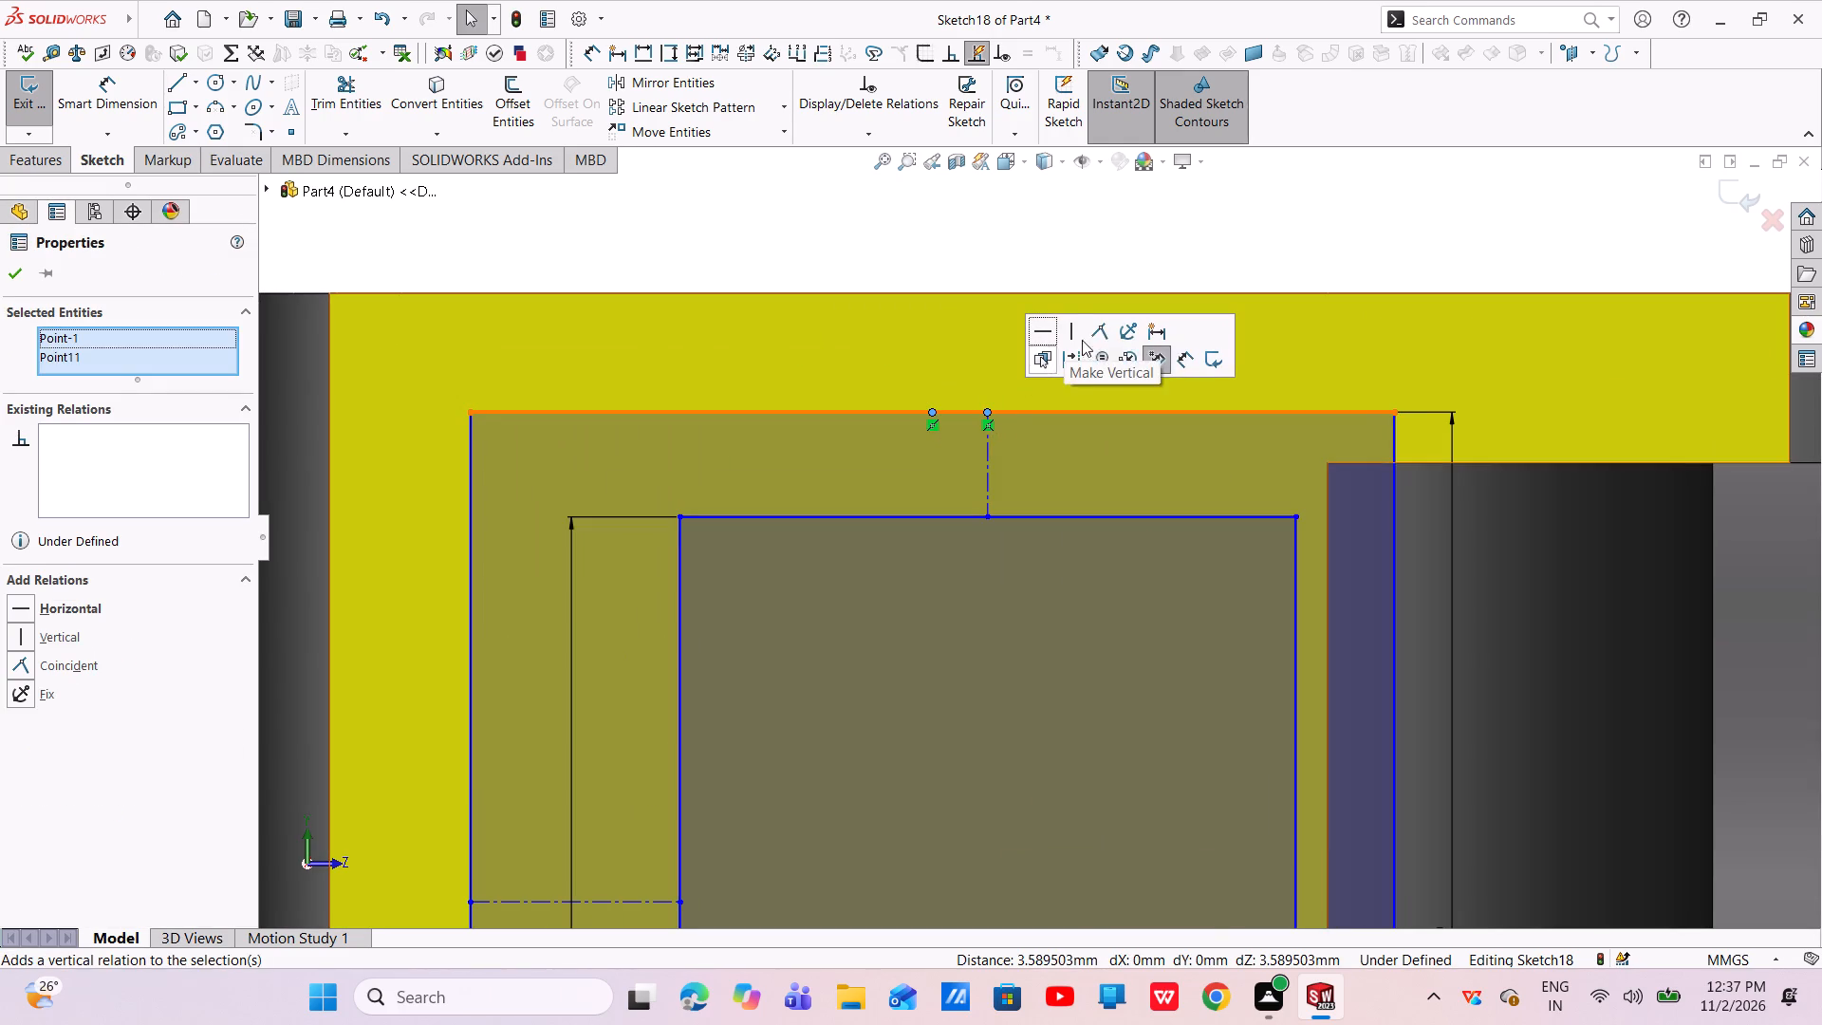
left_click(1100, 335)
key("Escape")
scroll(1034, 494, "up", 6)
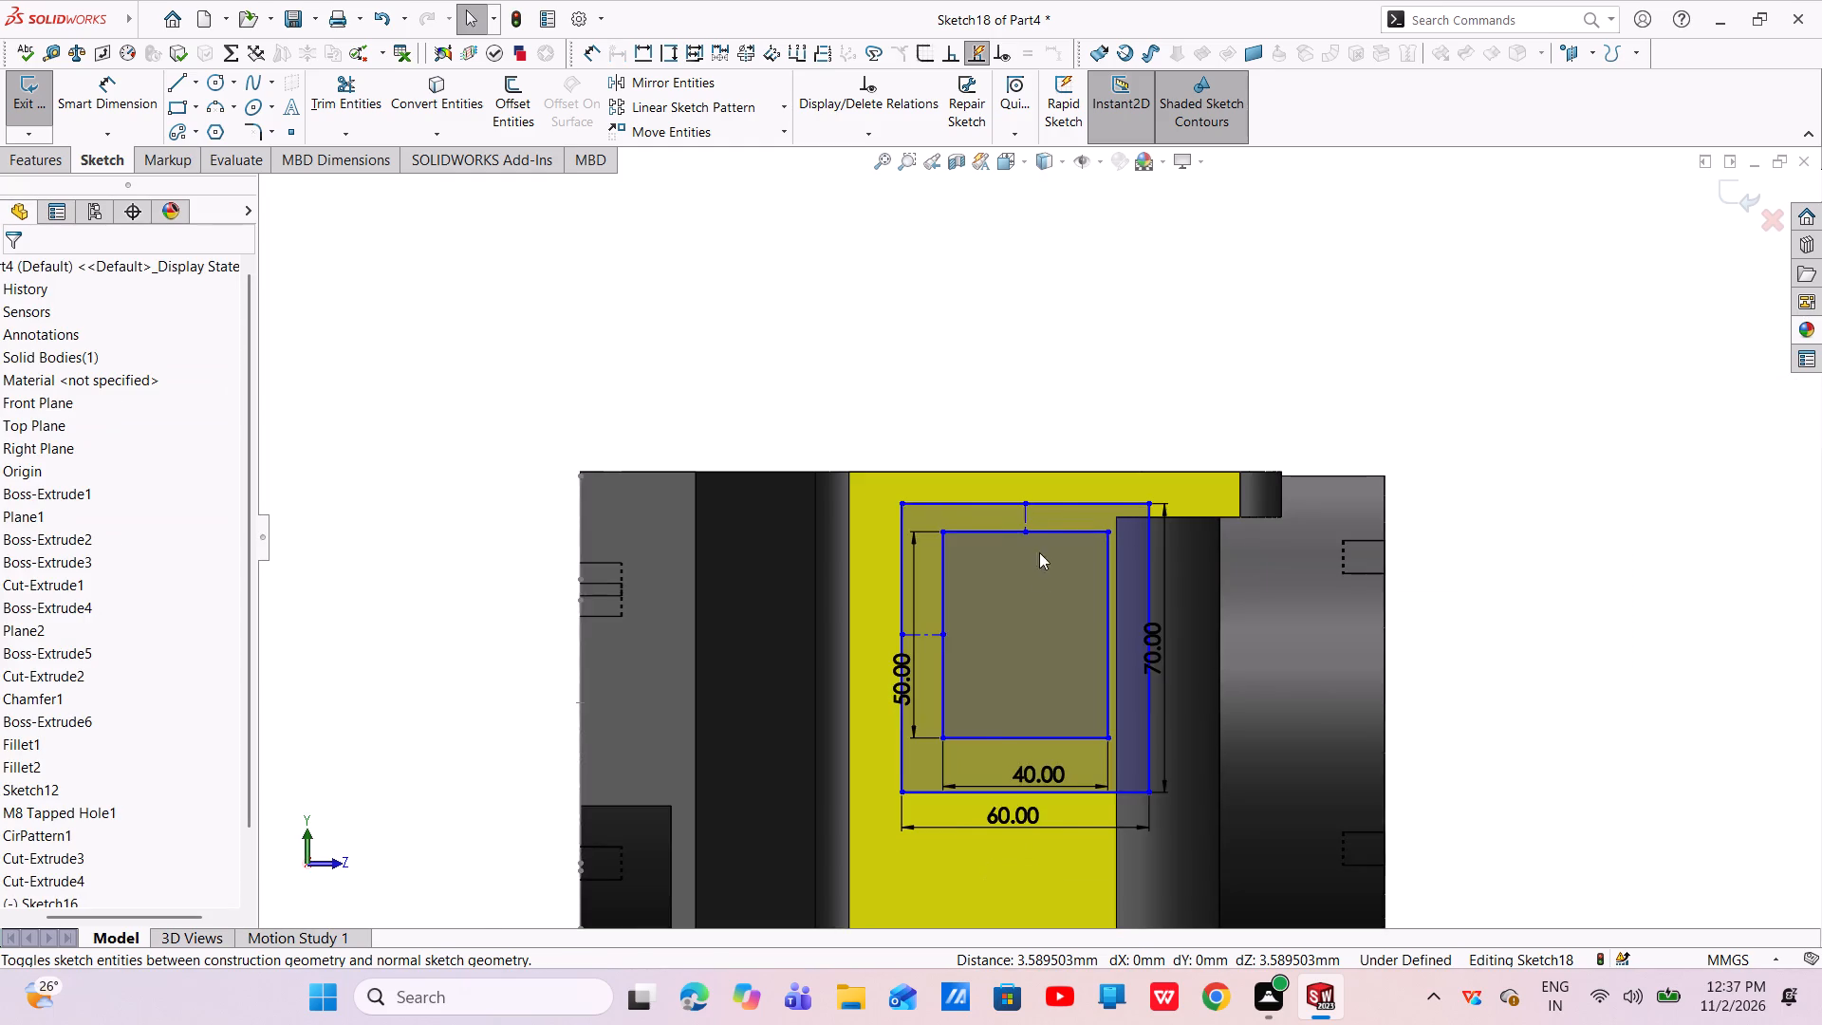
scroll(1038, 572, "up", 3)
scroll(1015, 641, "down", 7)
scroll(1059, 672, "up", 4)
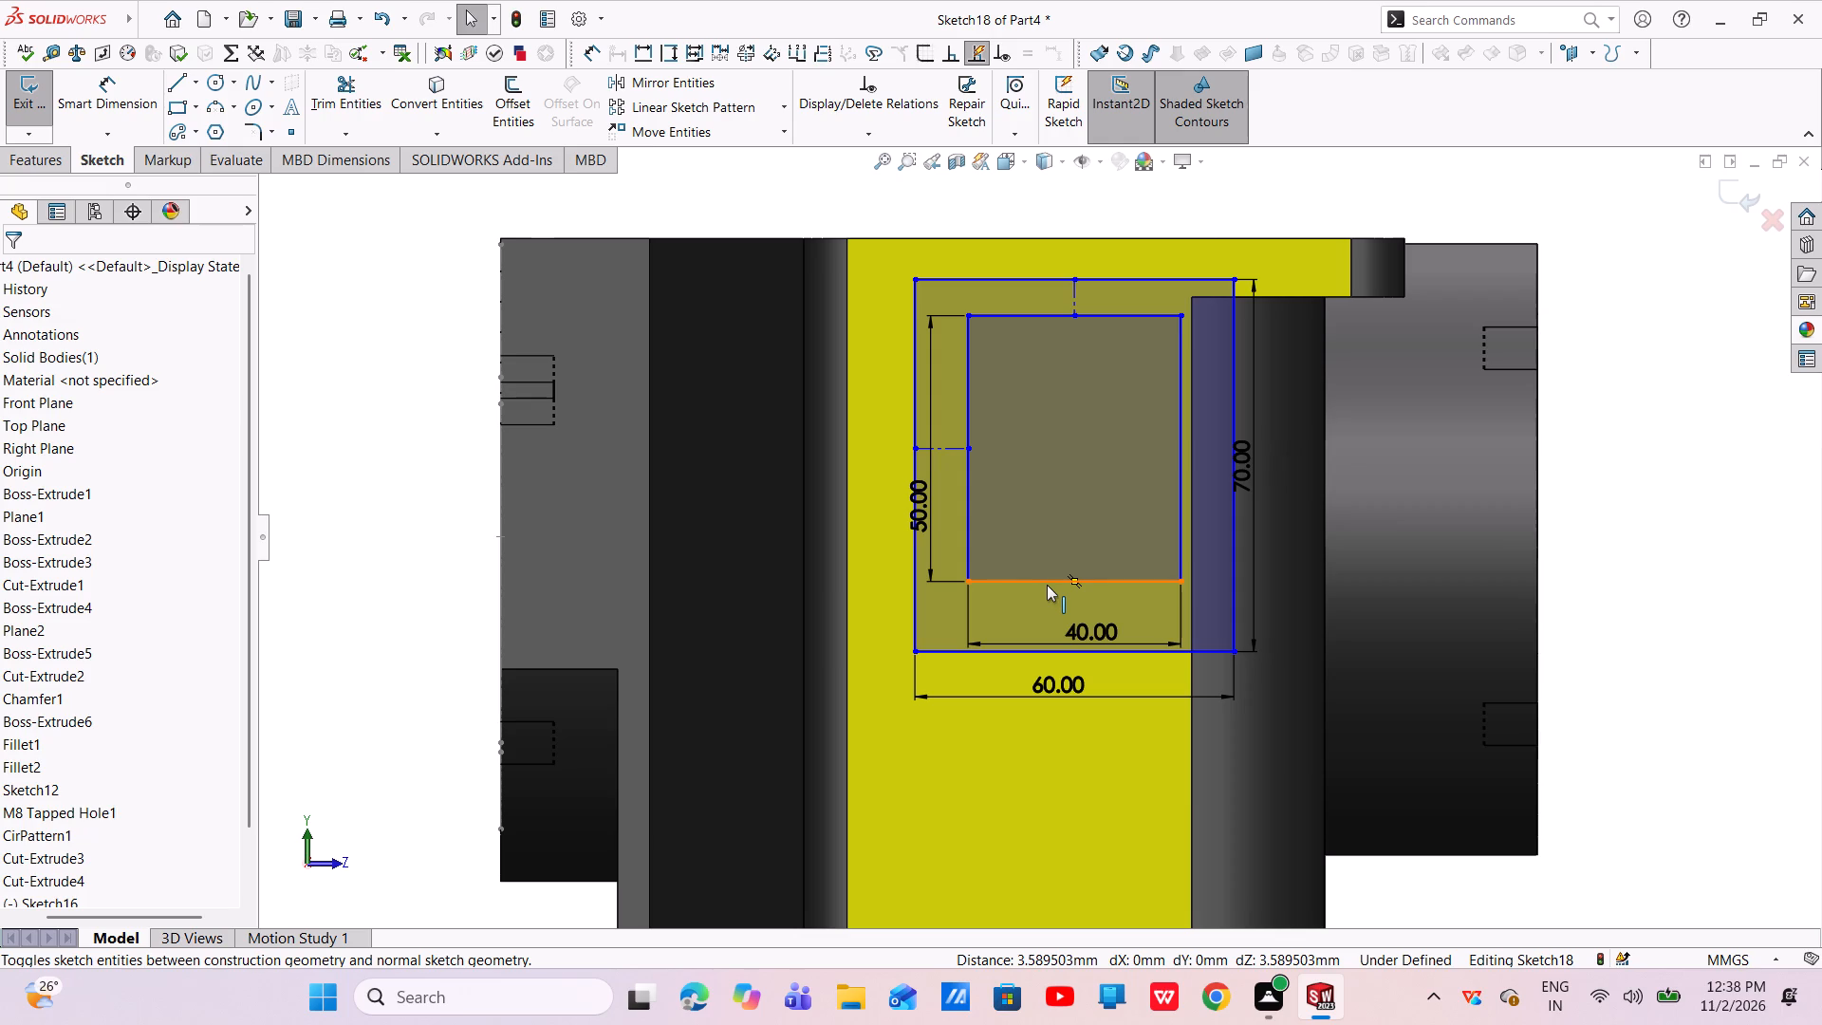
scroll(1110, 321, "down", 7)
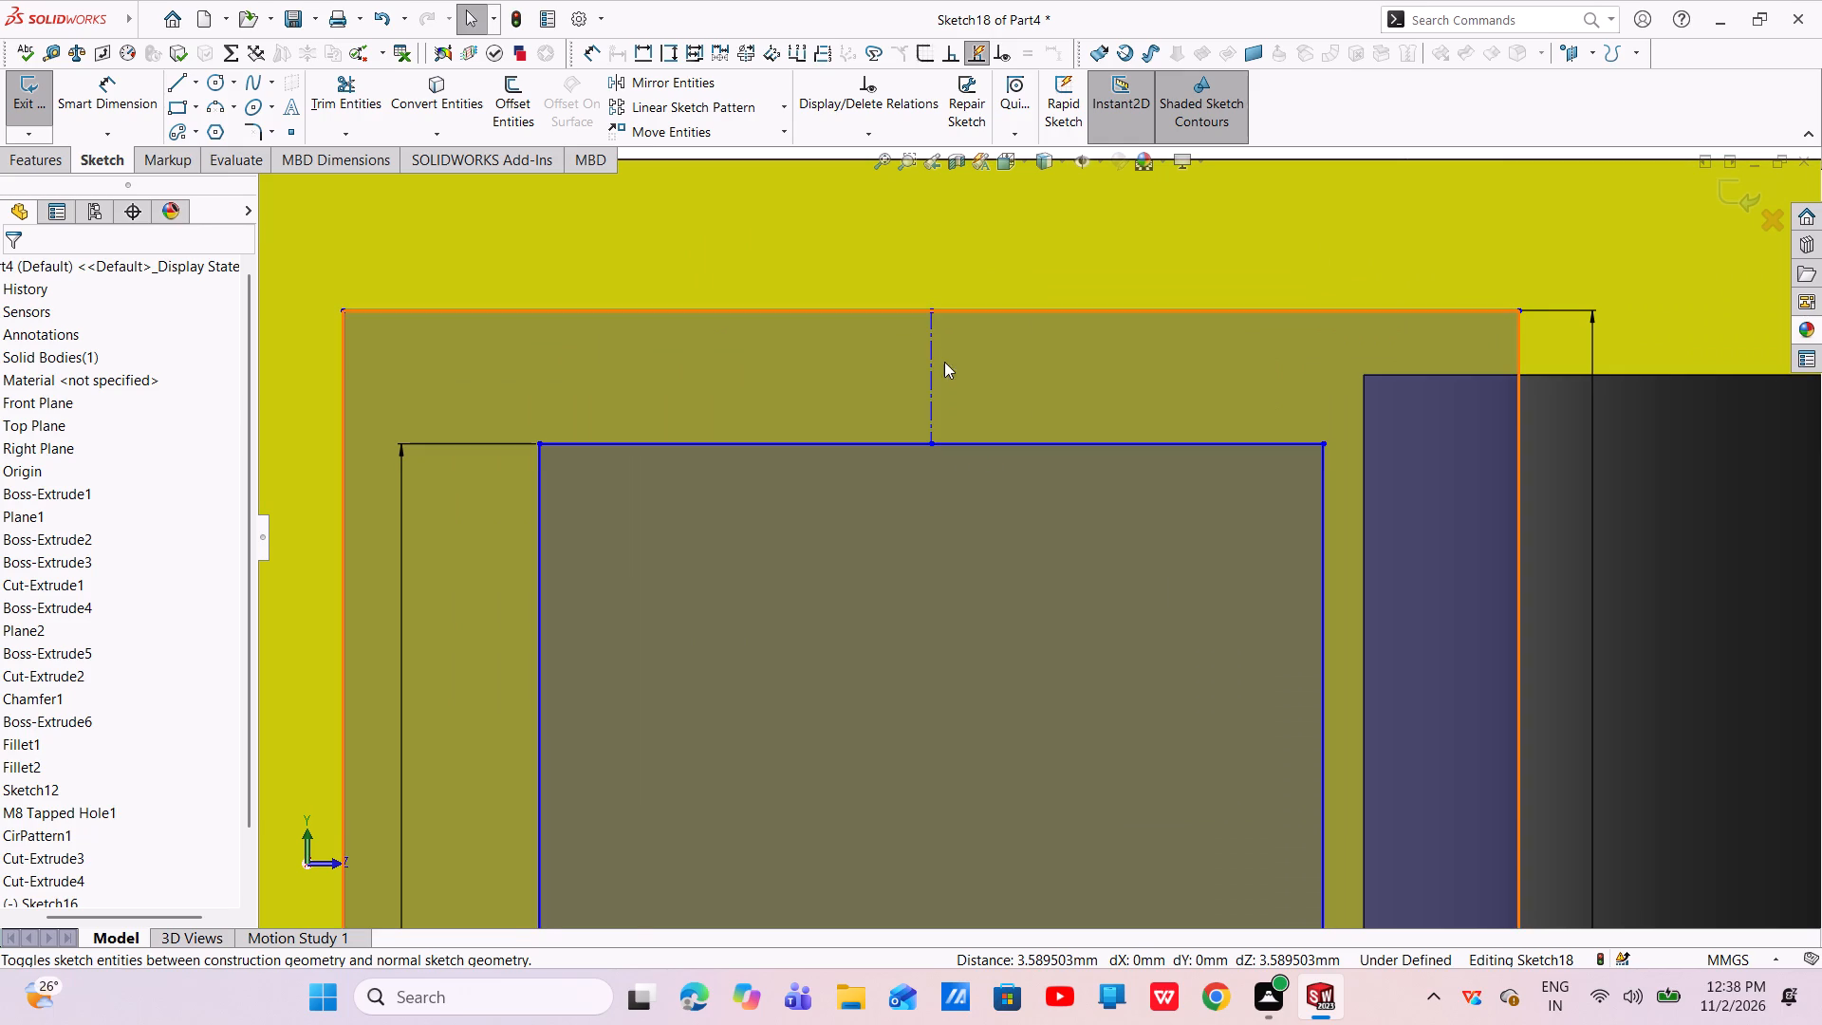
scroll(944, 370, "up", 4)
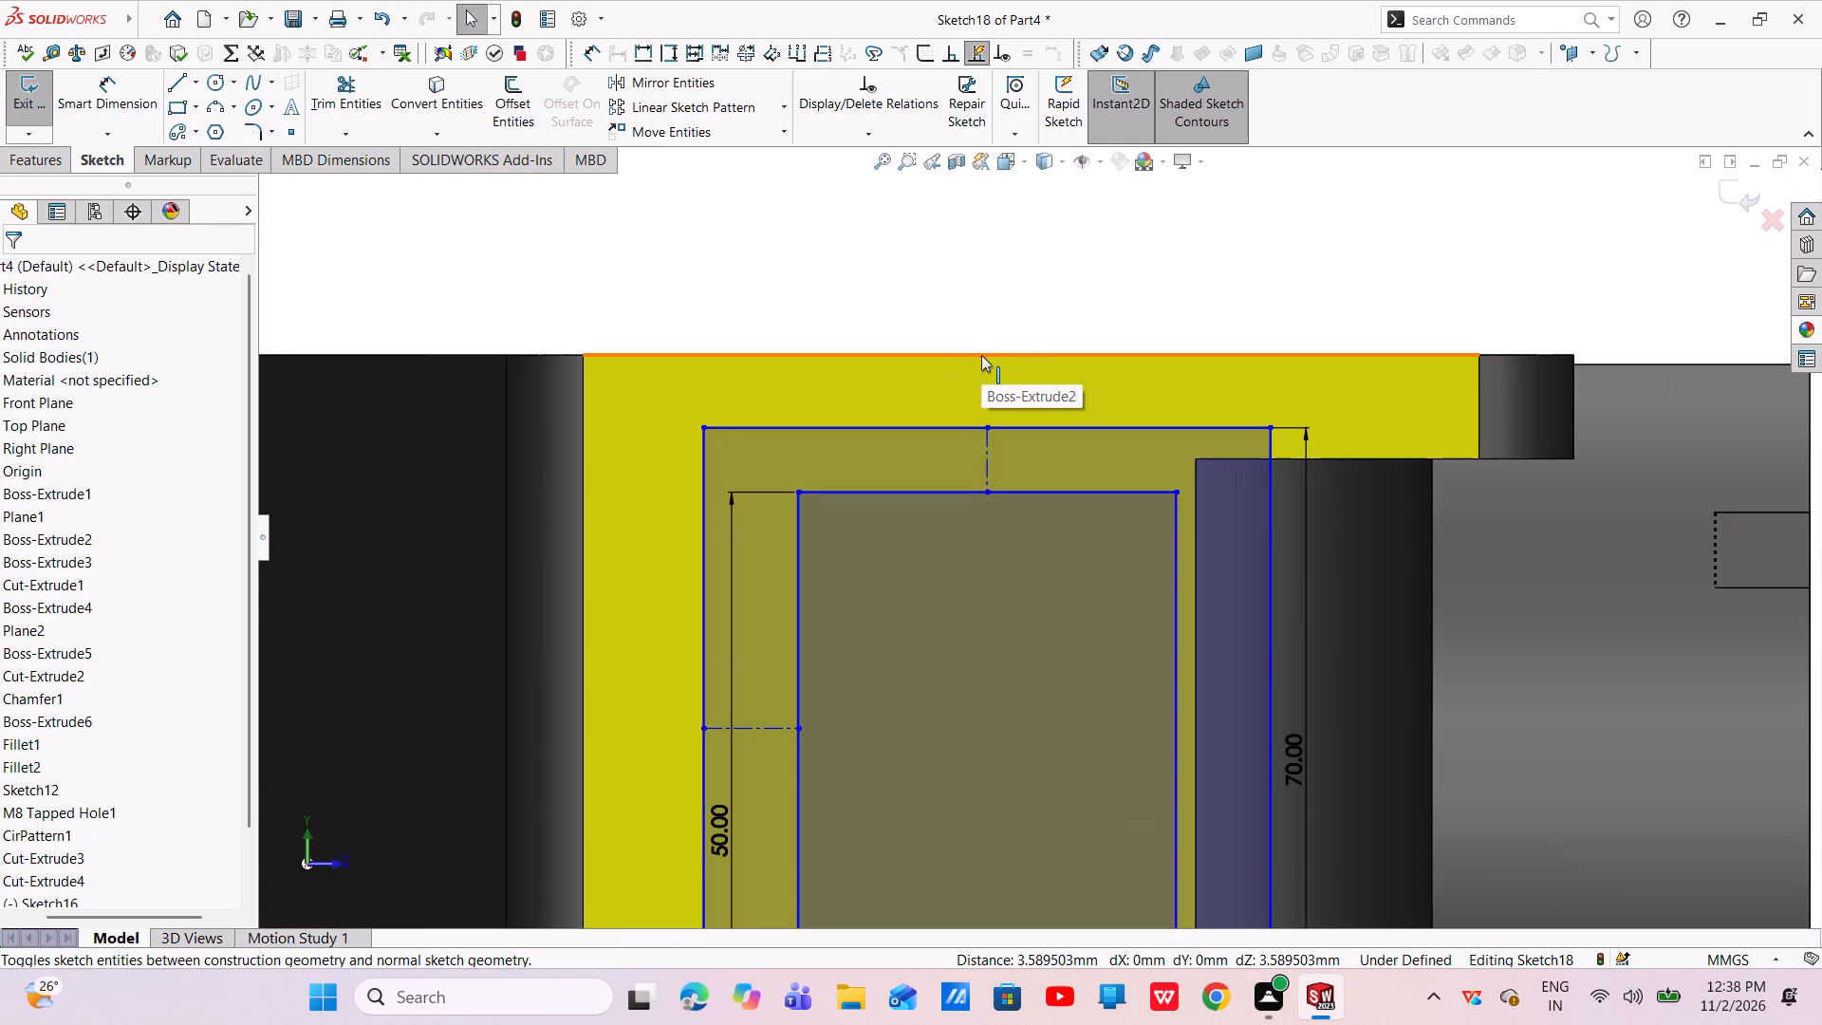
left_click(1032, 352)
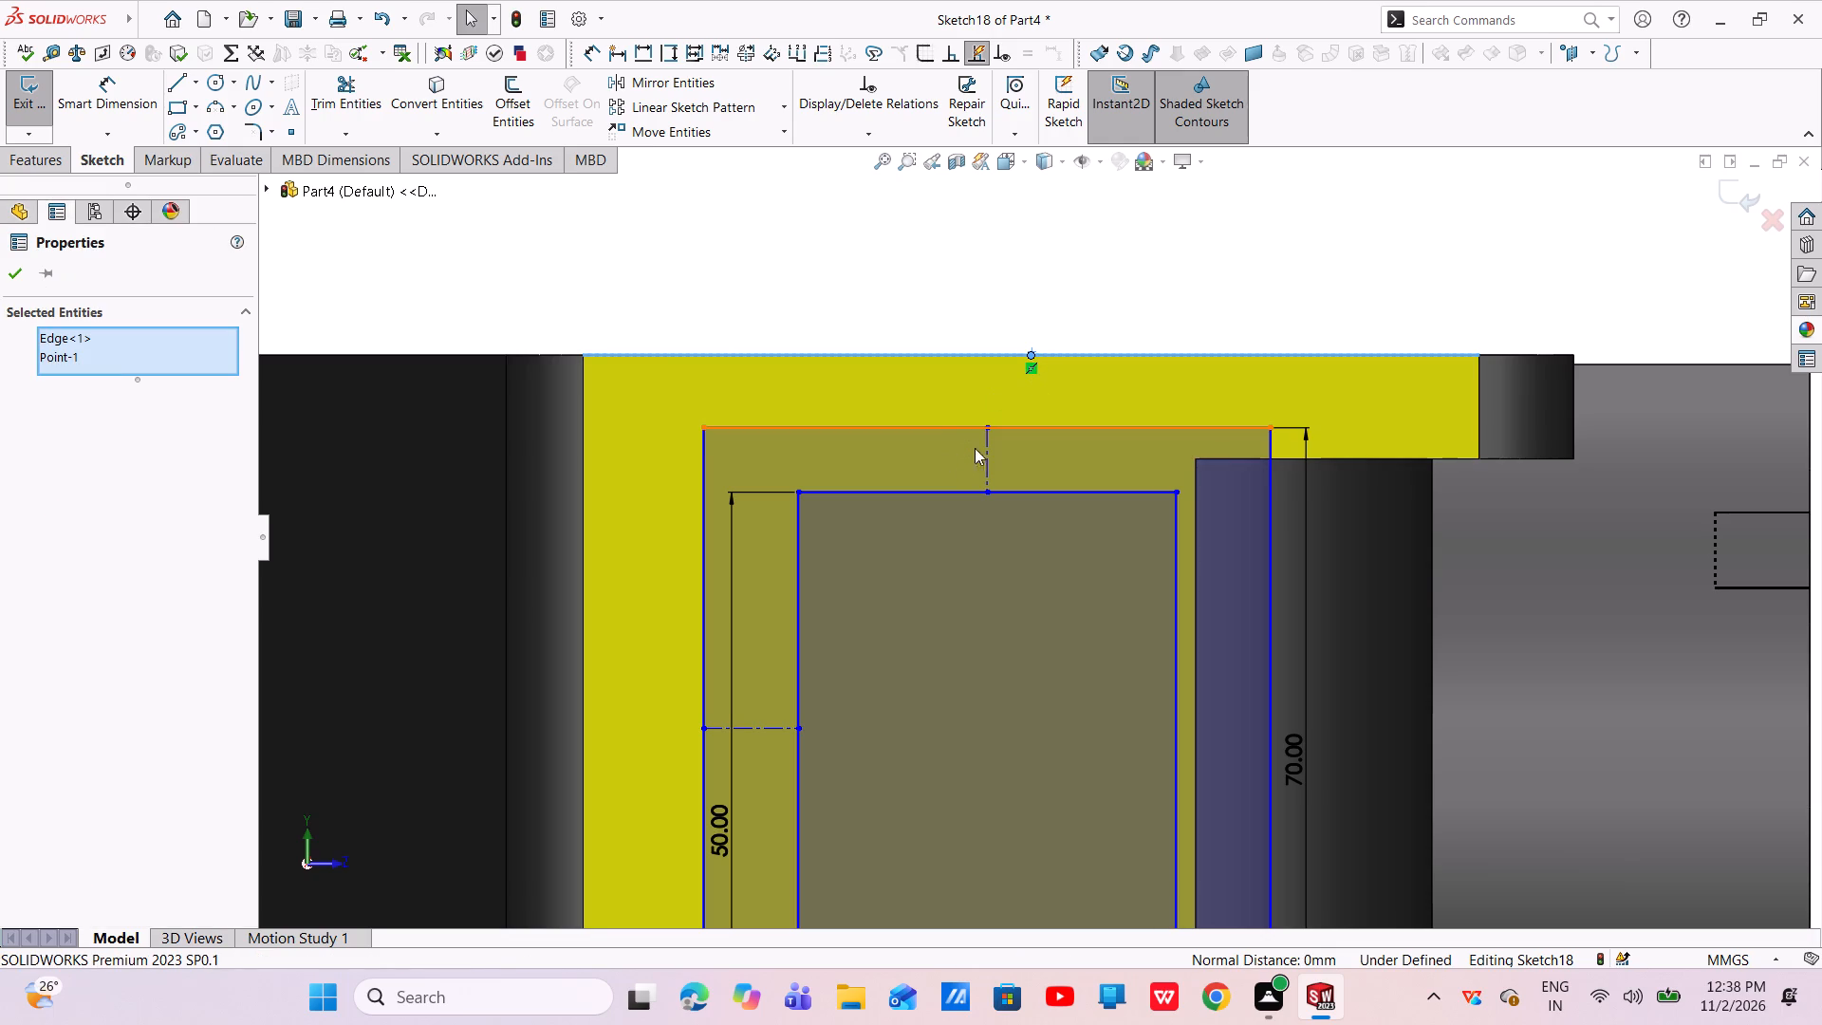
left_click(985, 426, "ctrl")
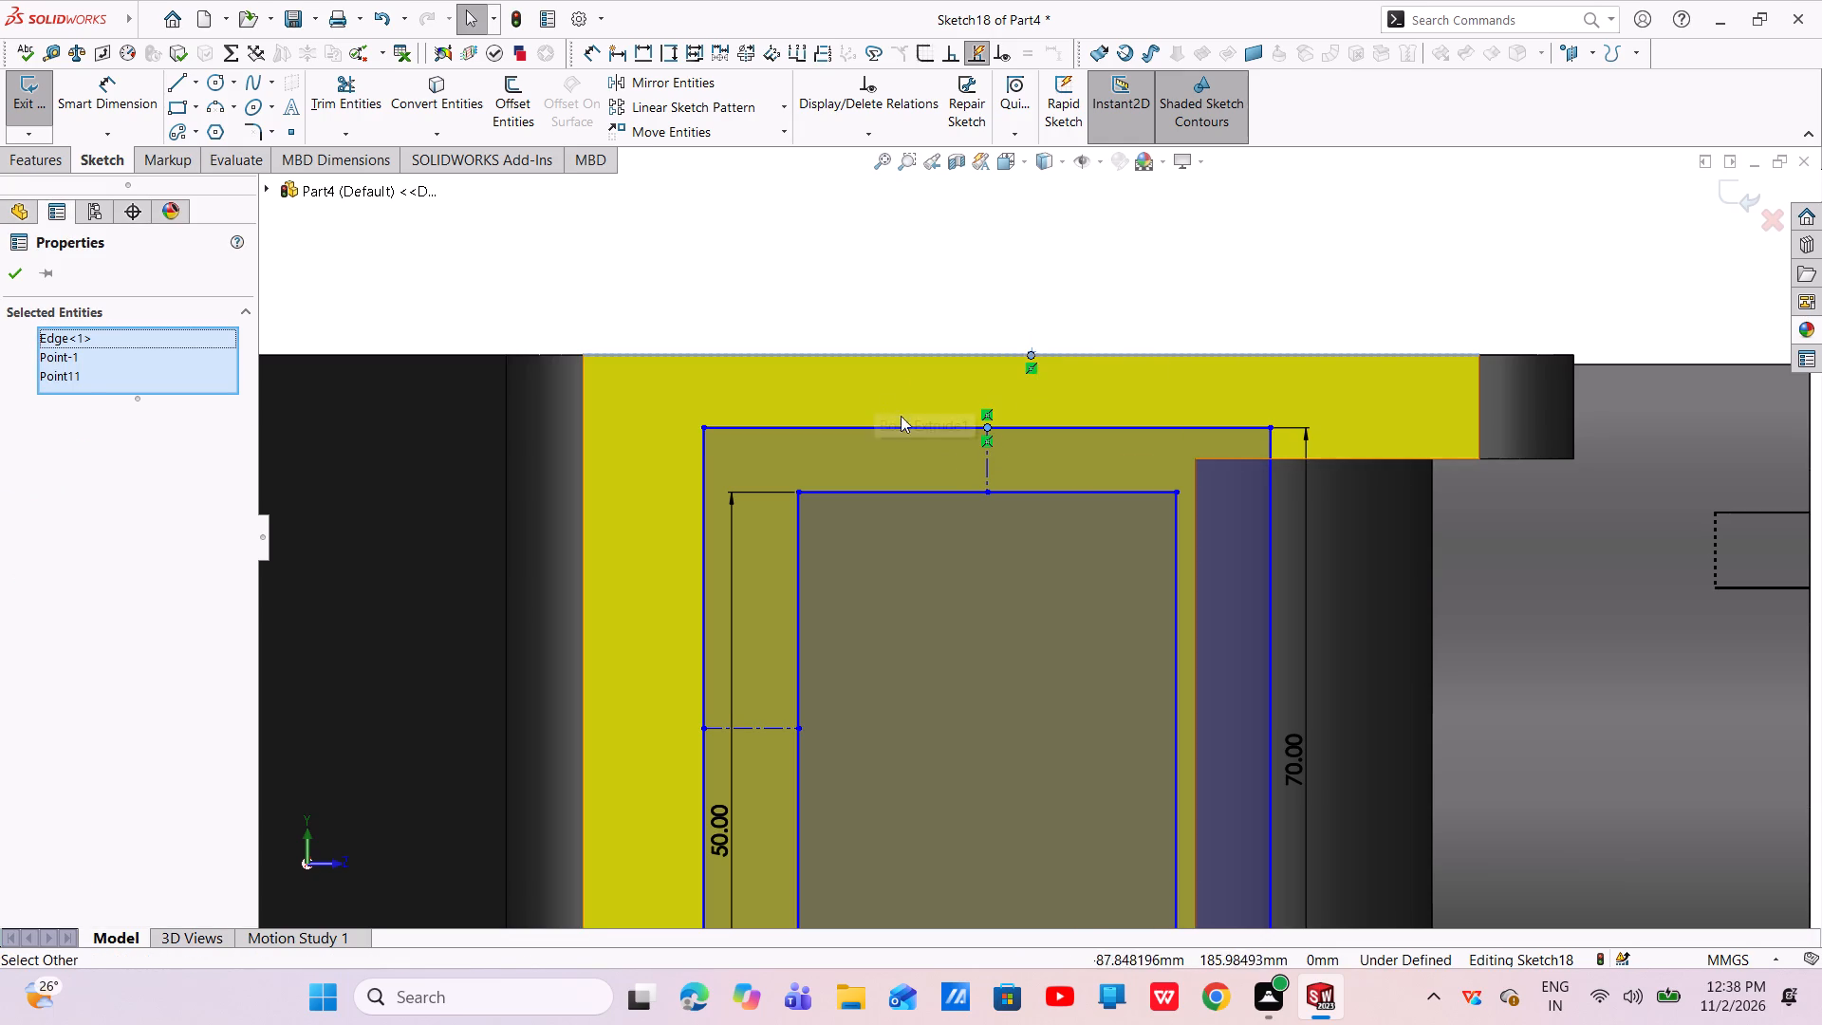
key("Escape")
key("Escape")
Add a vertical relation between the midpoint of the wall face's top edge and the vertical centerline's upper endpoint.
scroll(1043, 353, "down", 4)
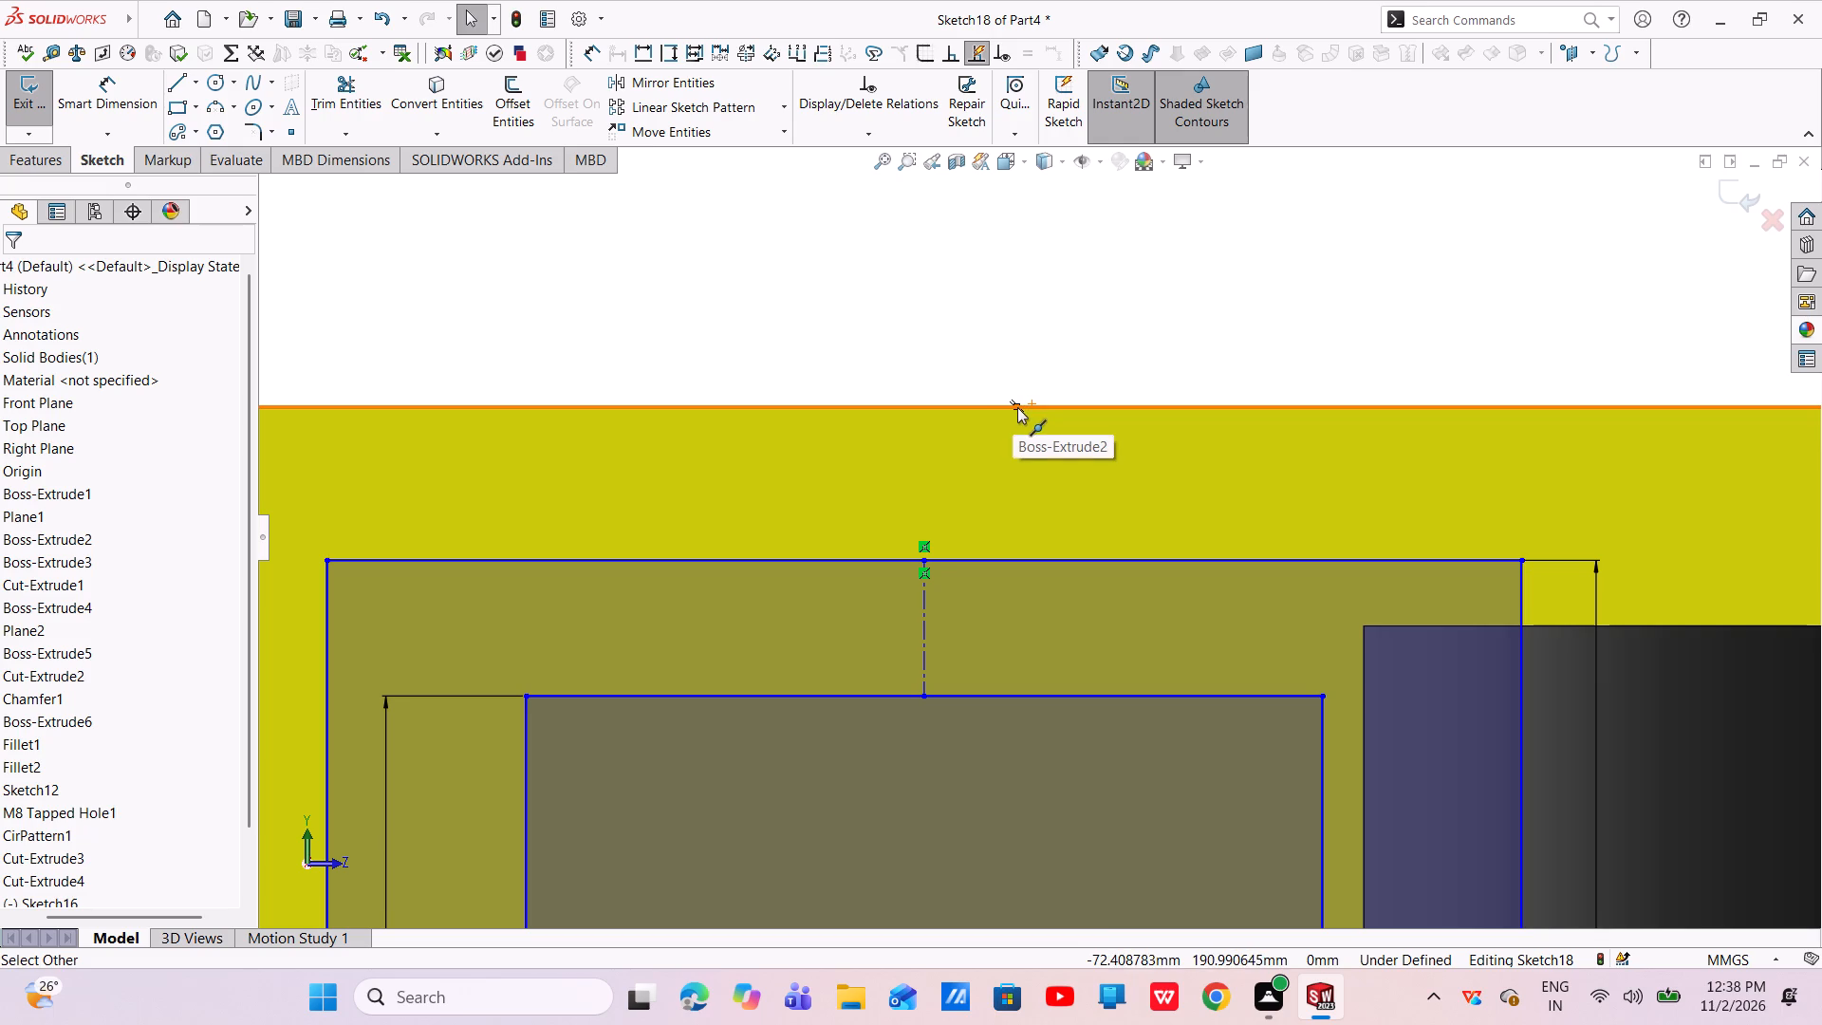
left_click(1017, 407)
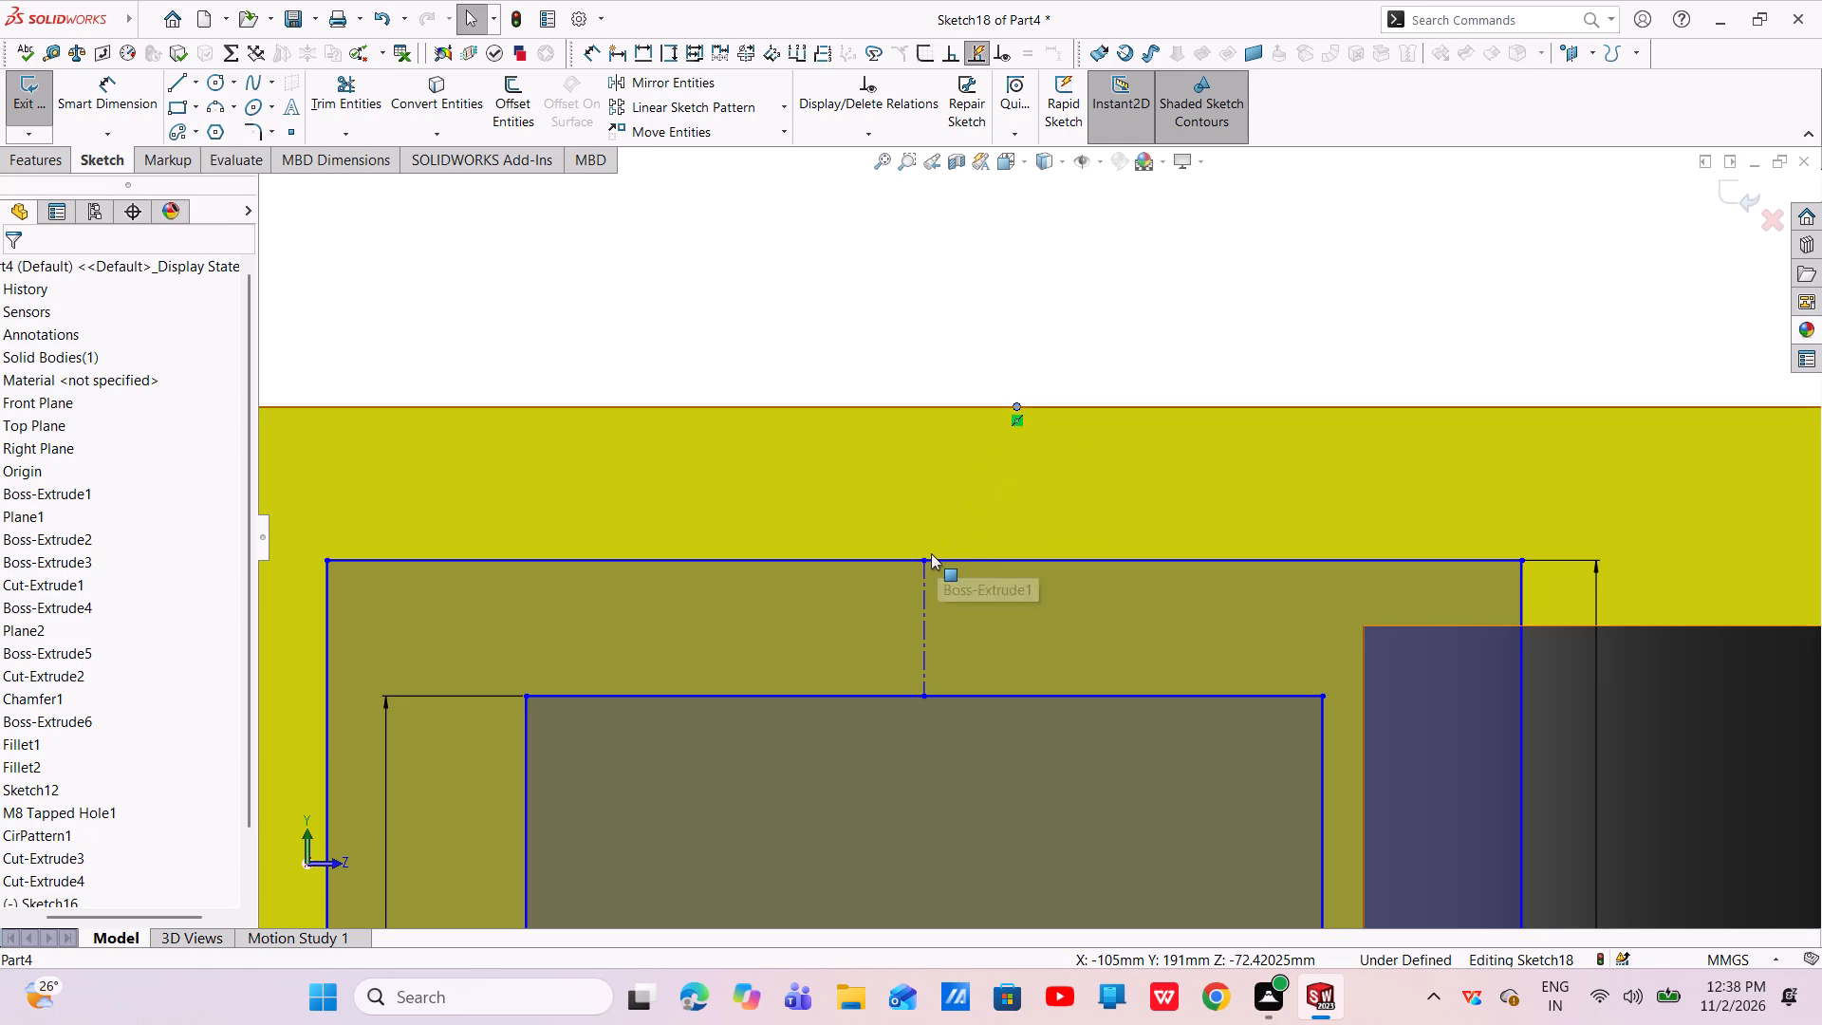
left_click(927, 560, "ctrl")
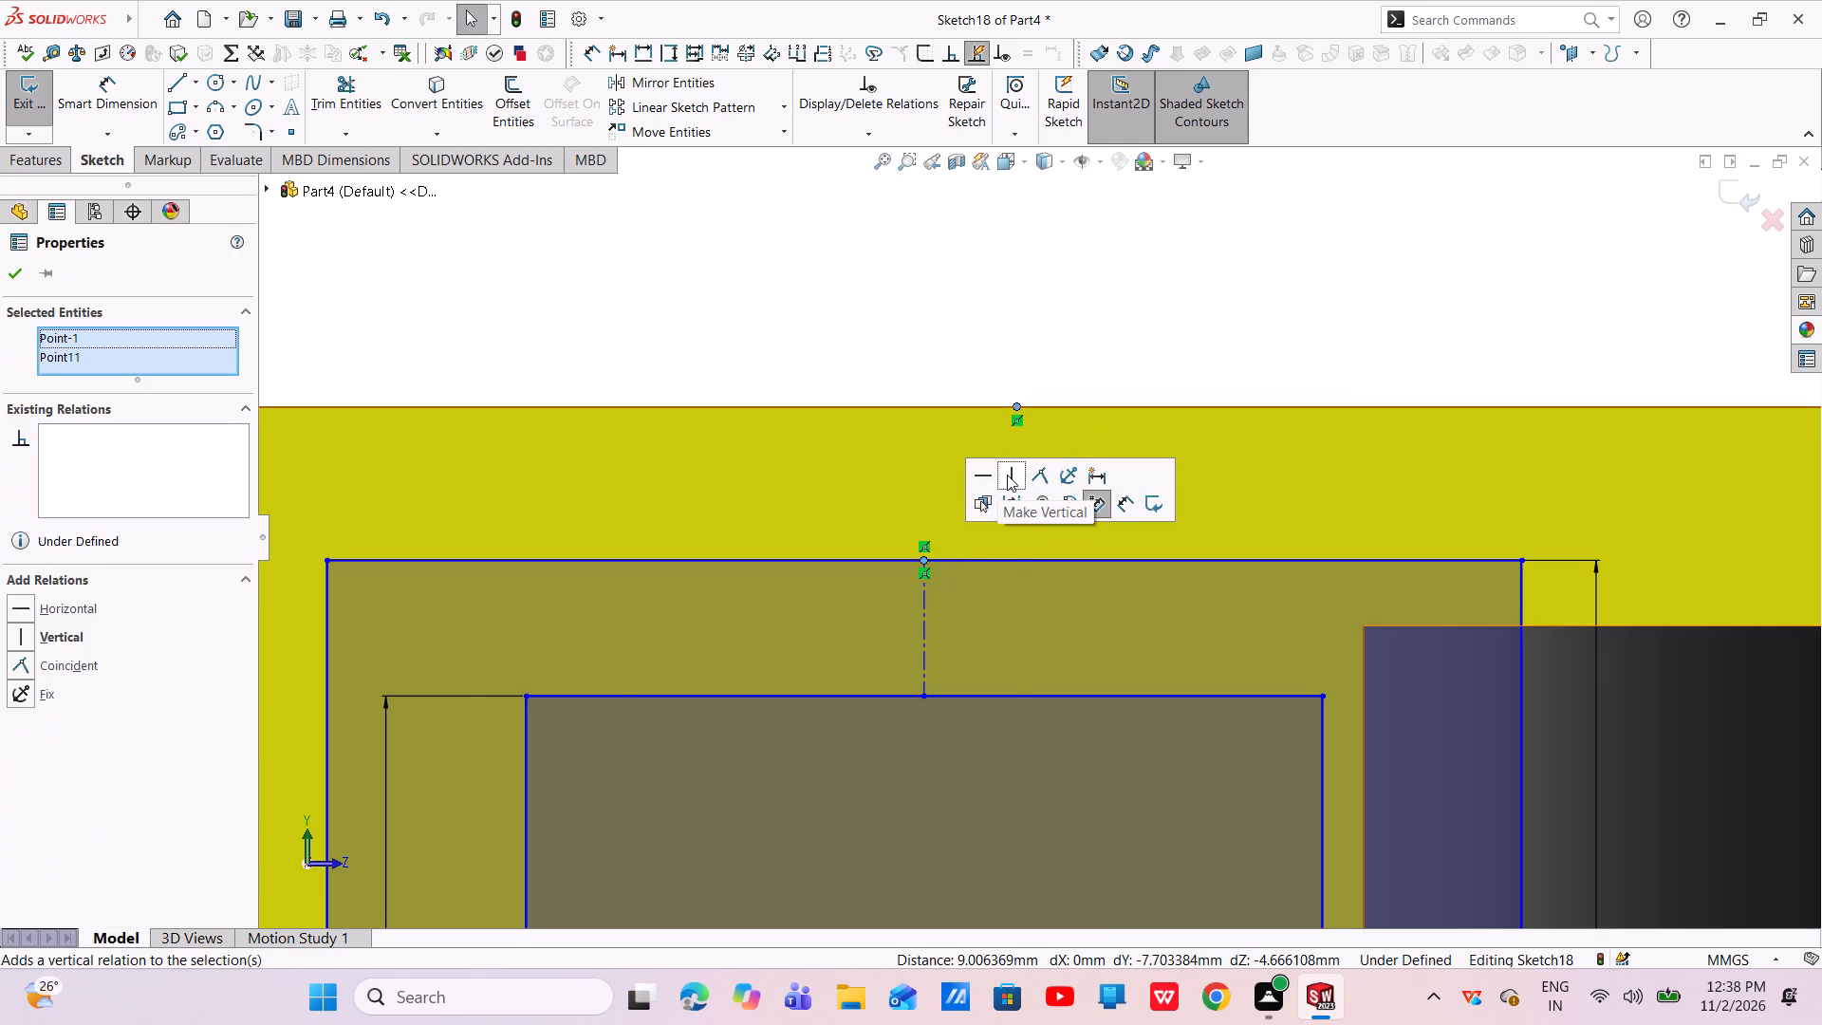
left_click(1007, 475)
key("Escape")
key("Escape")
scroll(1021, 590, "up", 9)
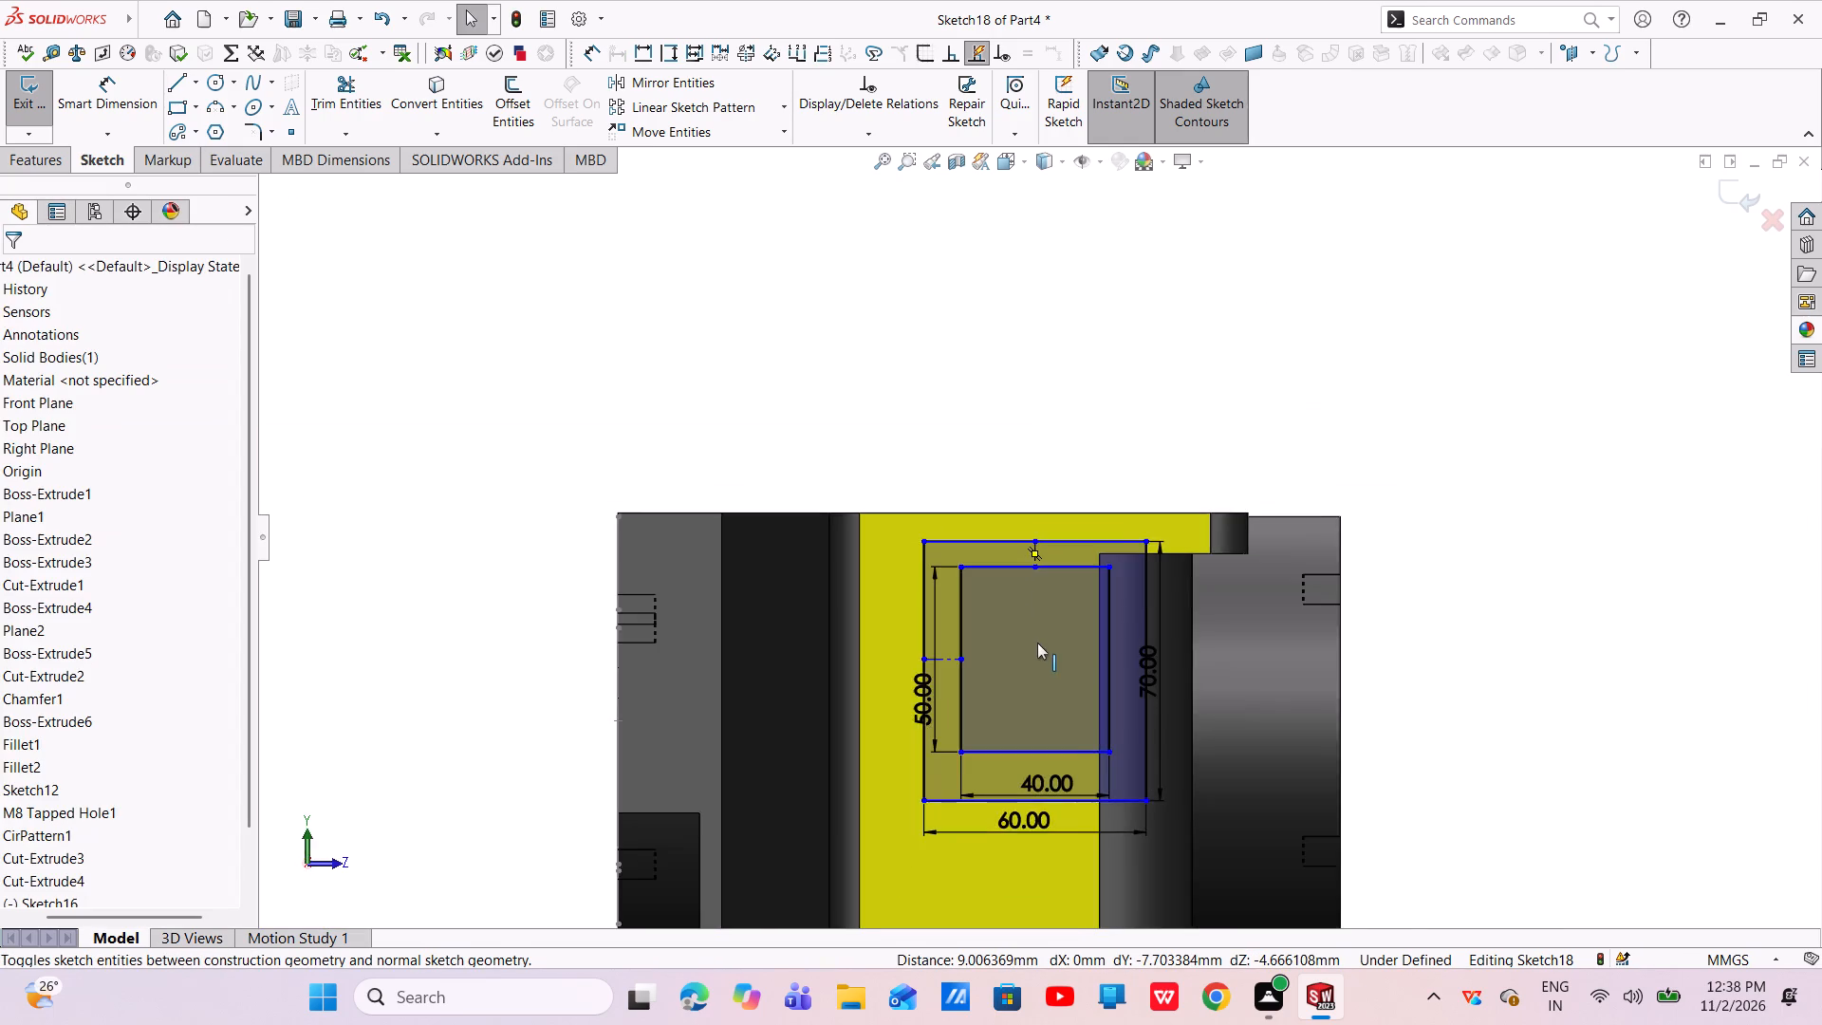
Examine how the two rectangles sit on the wall's side face from several angles, ending in a view normal to the sketch.
scroll(1071, 717, "down", 4)
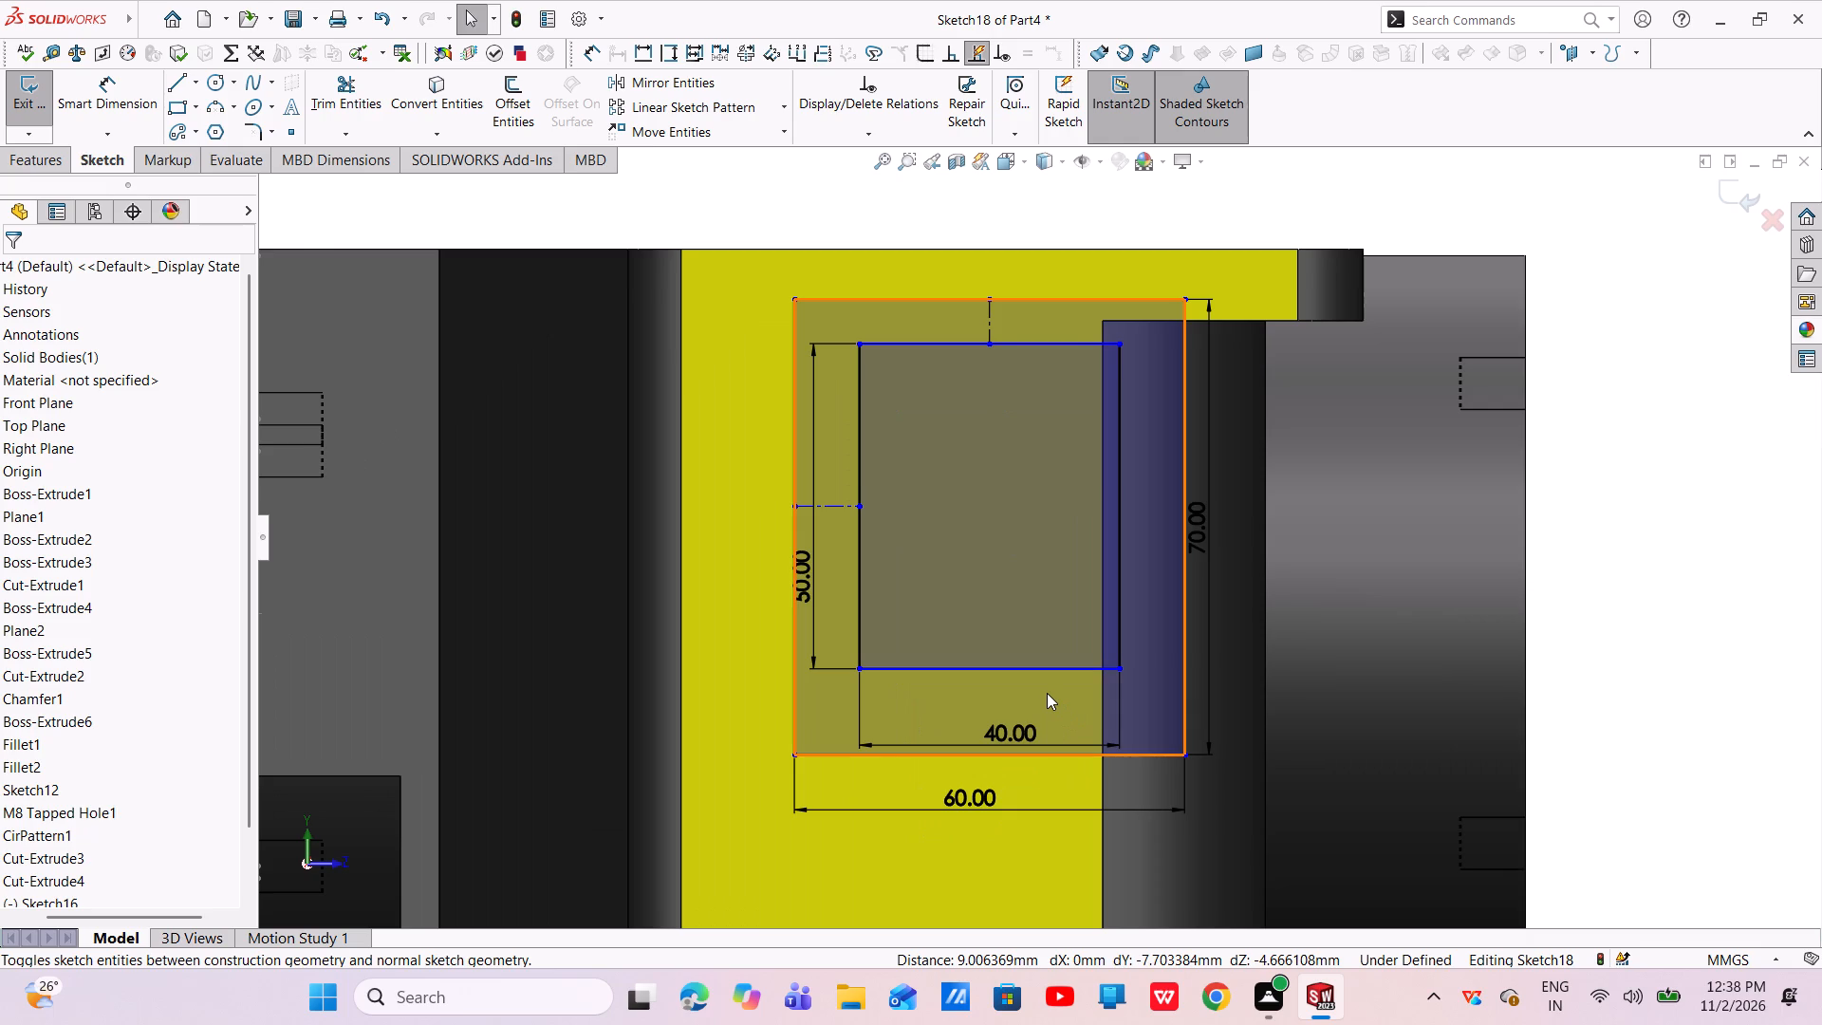
scroll(1106, 710, "up", 2)
middle_click_drag(1083, 729, 993, 748)
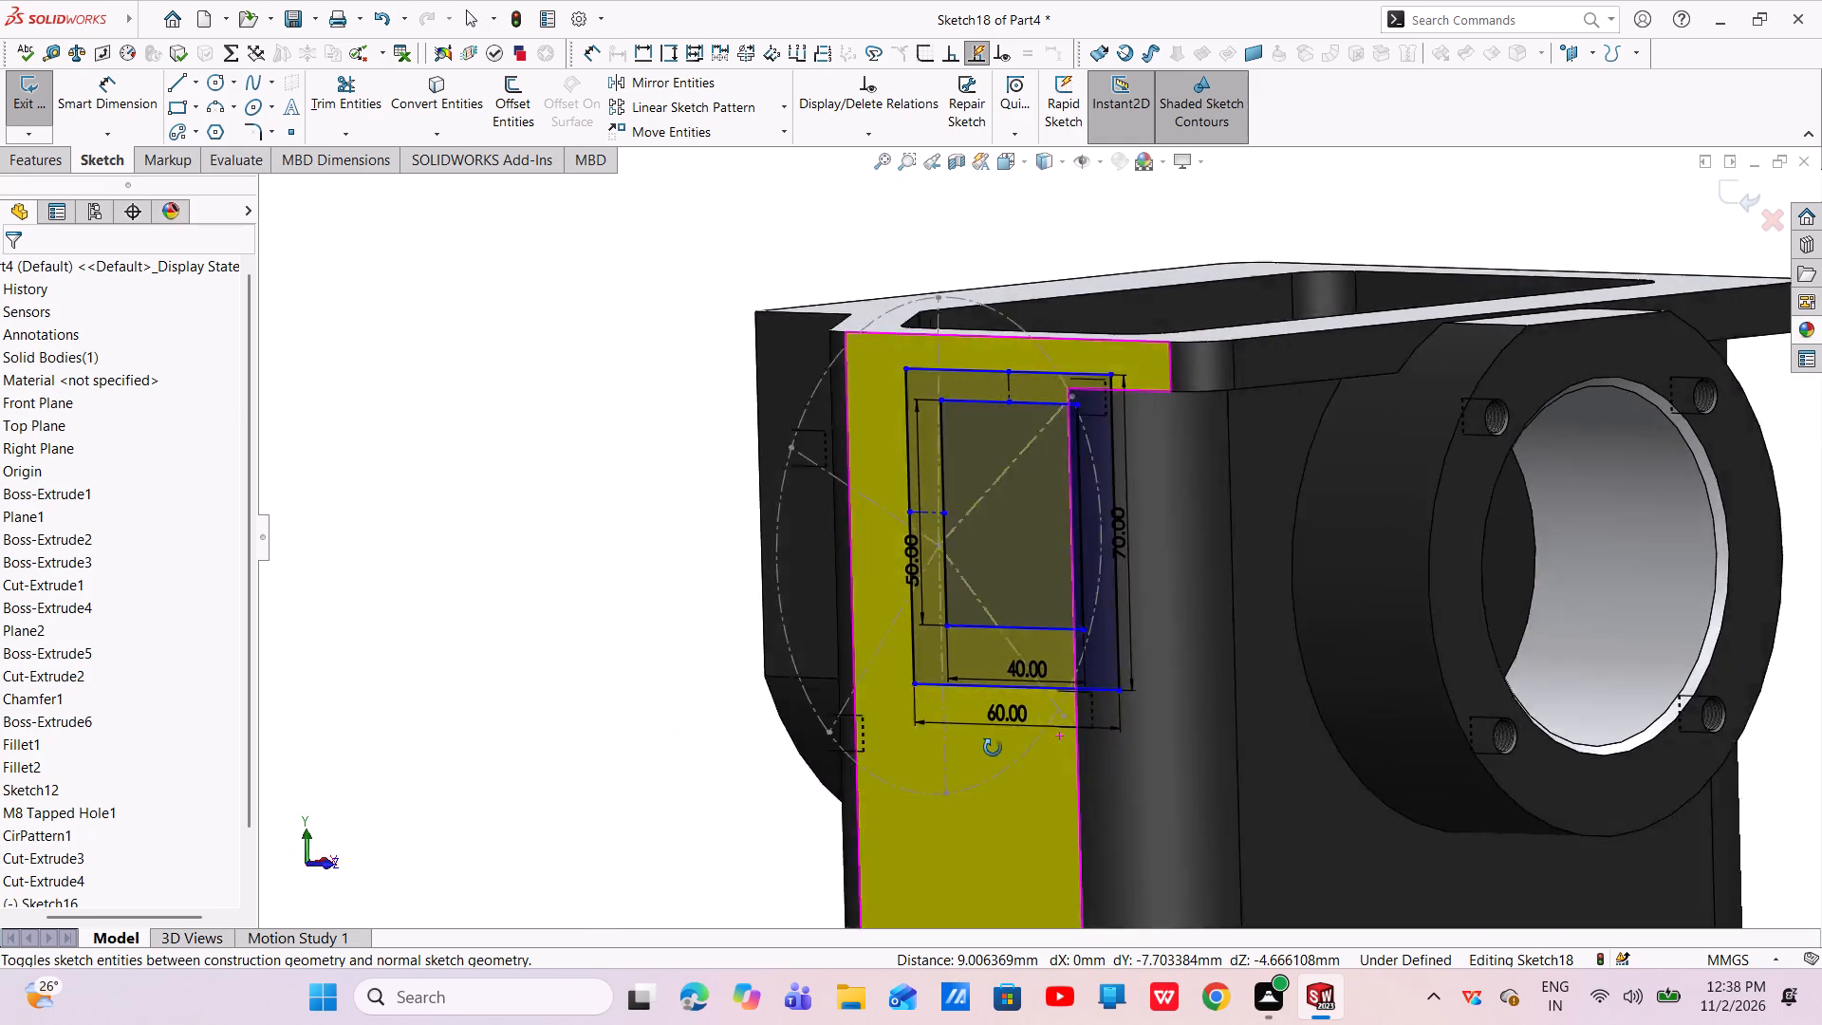
middle_click_drag(993, 748, 1100, 790)
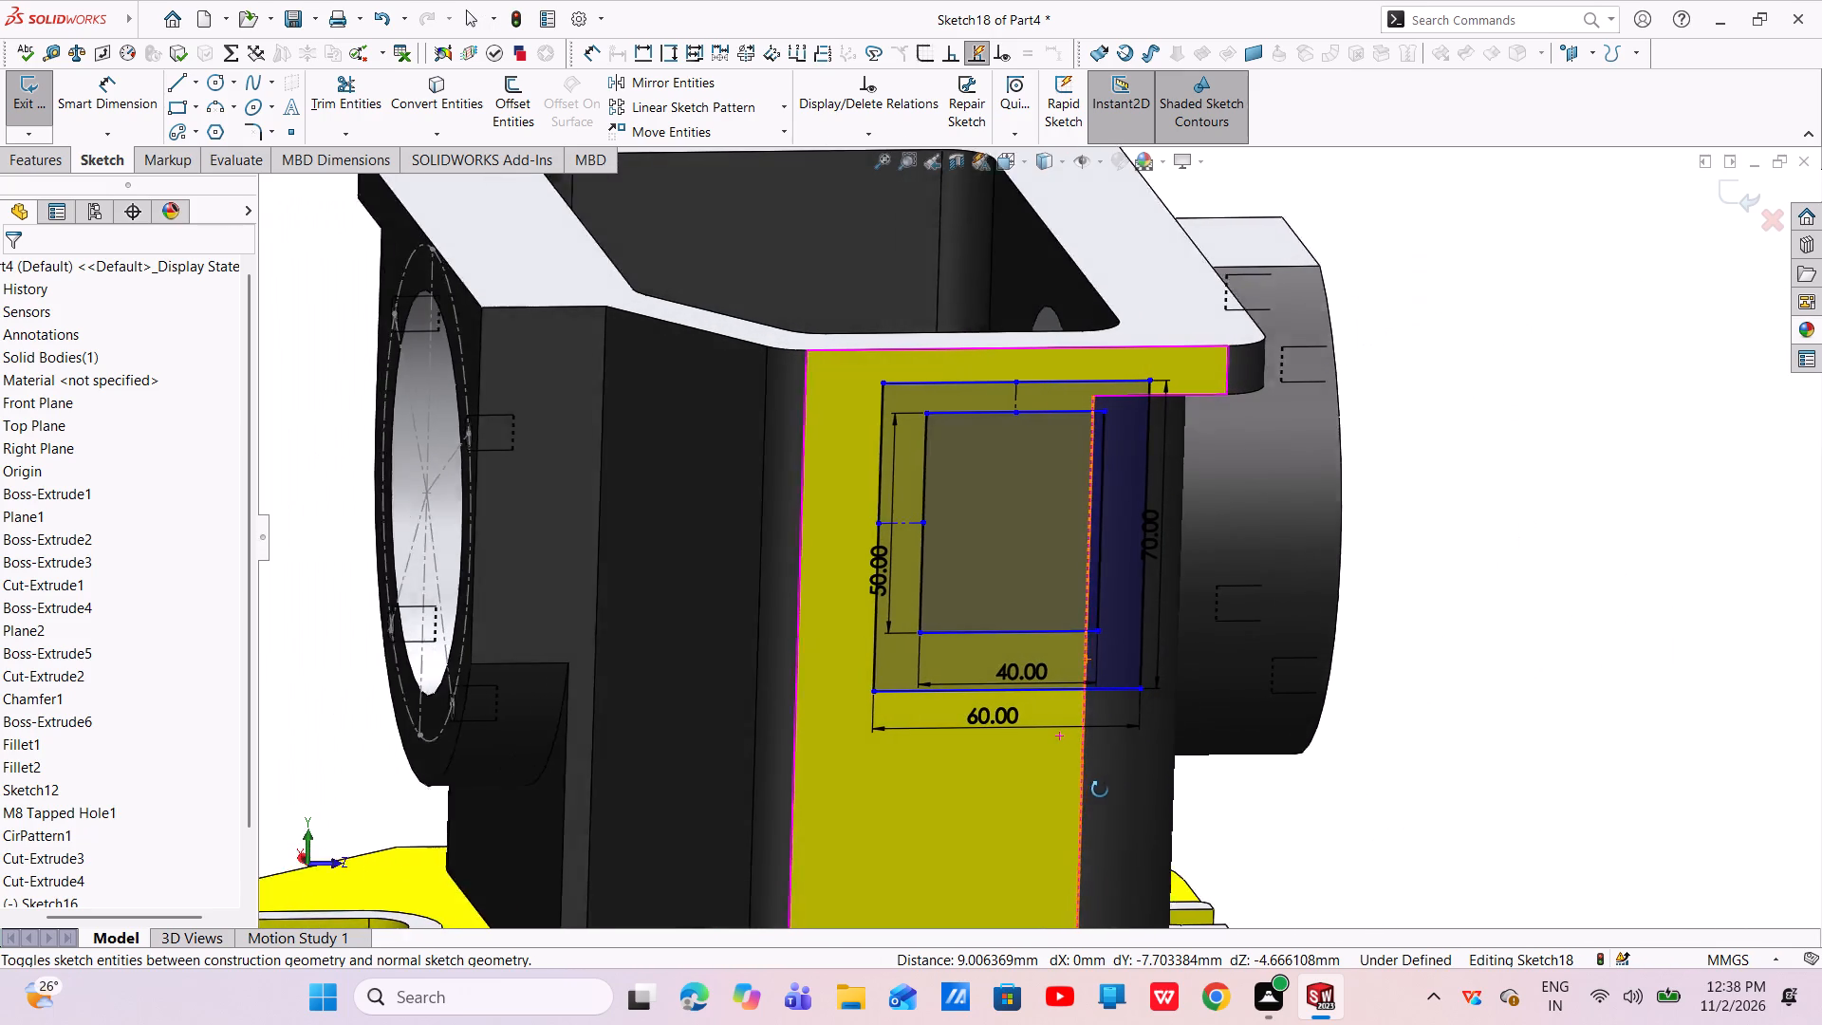
middle_click_drag(1100, 790, 1096, 790)
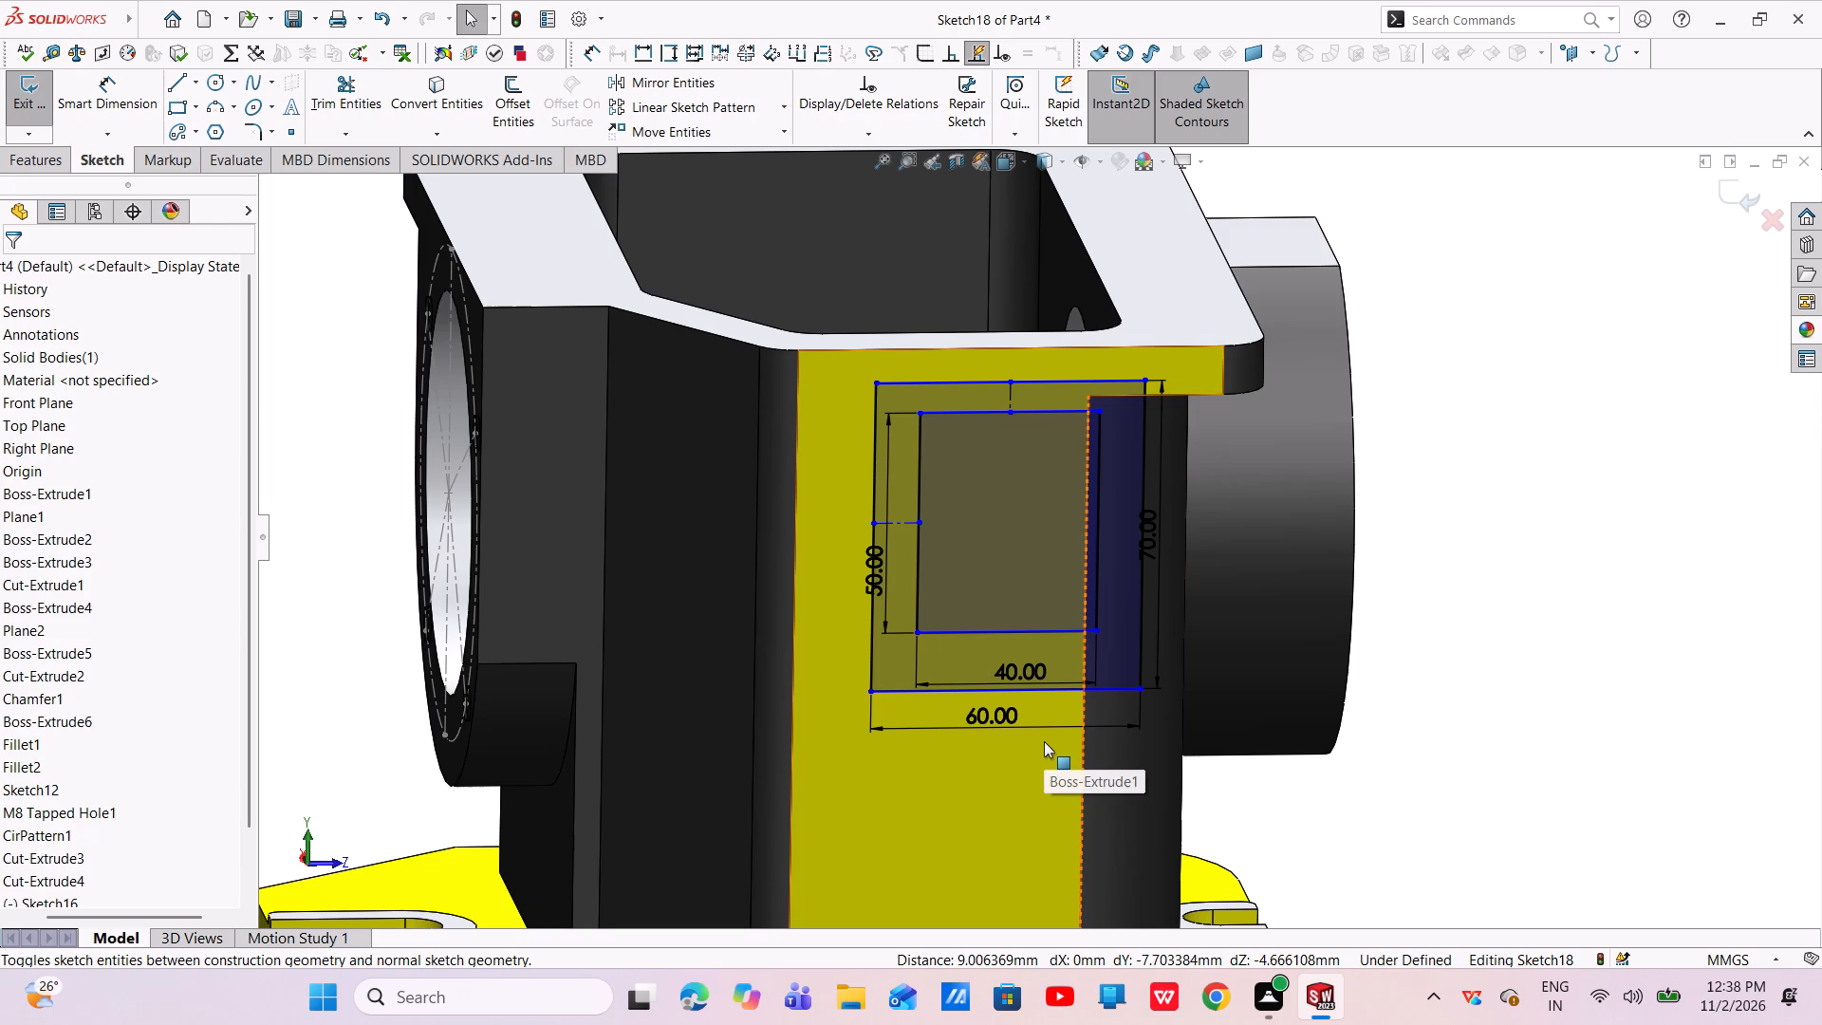
scroll(1032, 682, "up", 5)
middle_click_drag(1039, 723, 1038, 648)
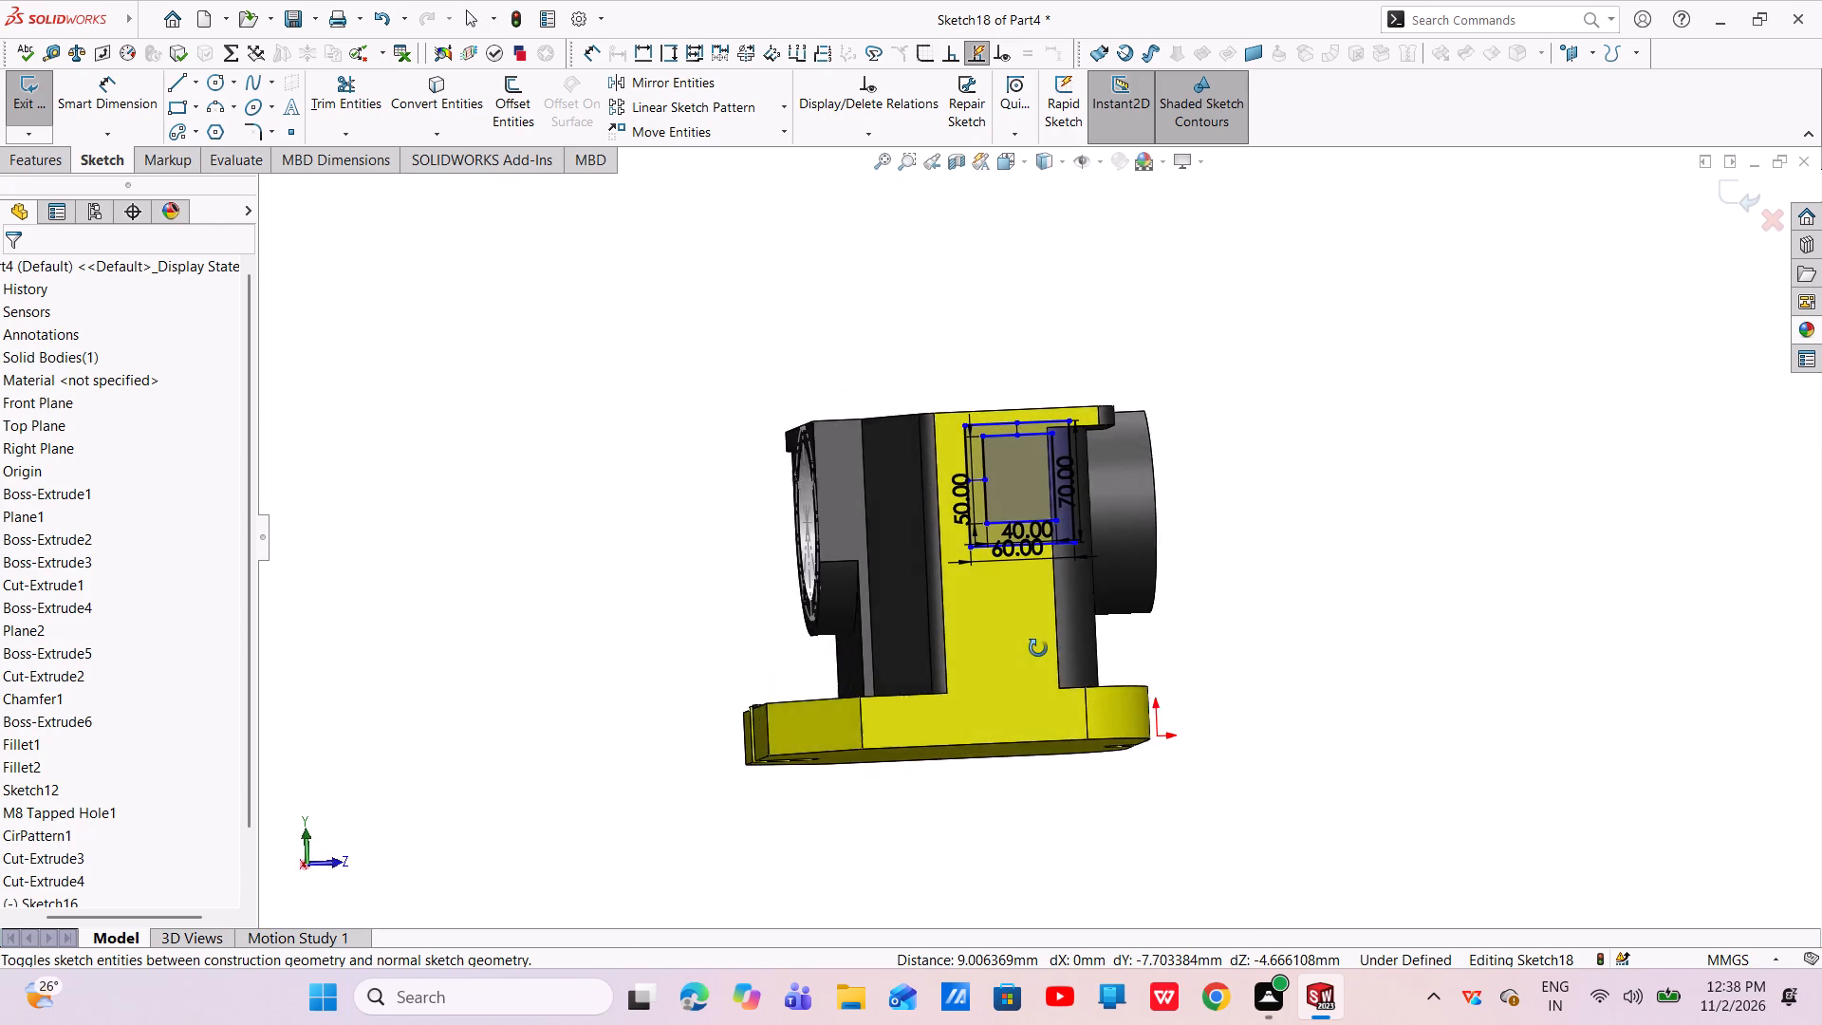
middle_click_drag(1038, 648, 1032, 701)
left_click(982, 686)
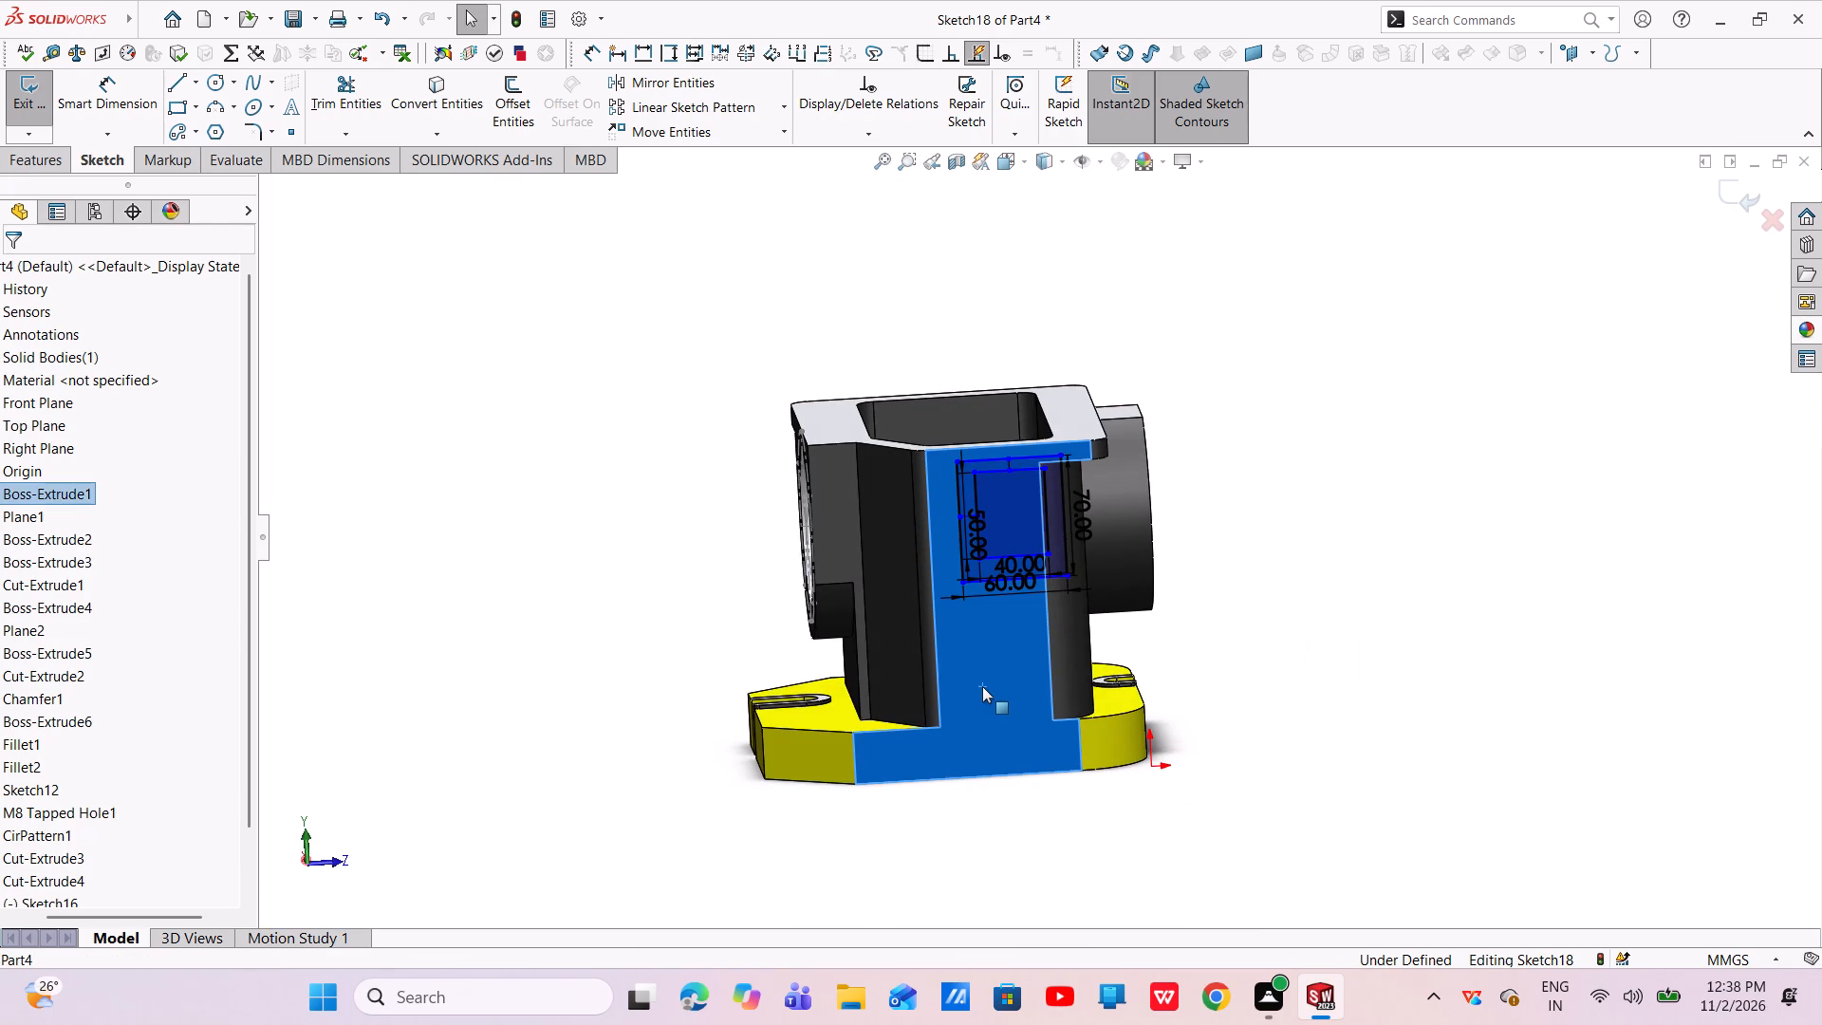
key("Escape")
key("Escape")
middle_click_drag(979, 692, 1125, 663)
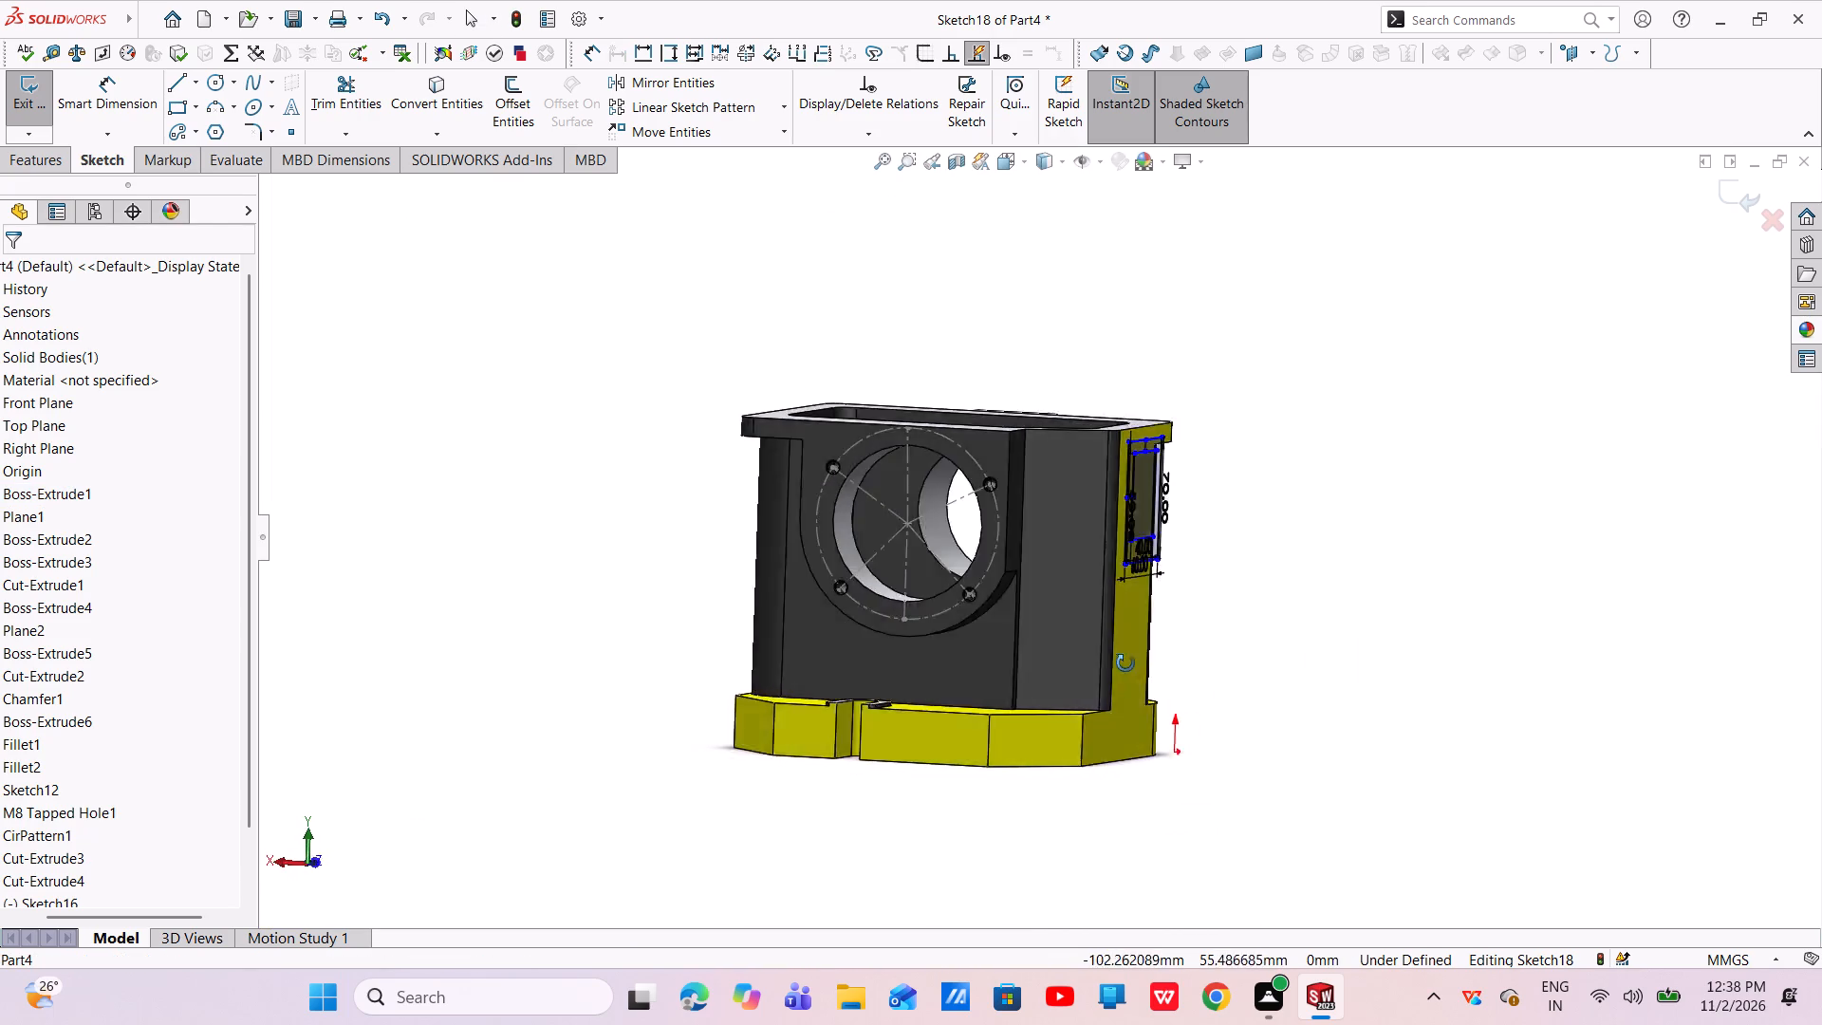
middle_click_drag(1125, 663, 966, 663)
scroll(983, 549, "down", 6)
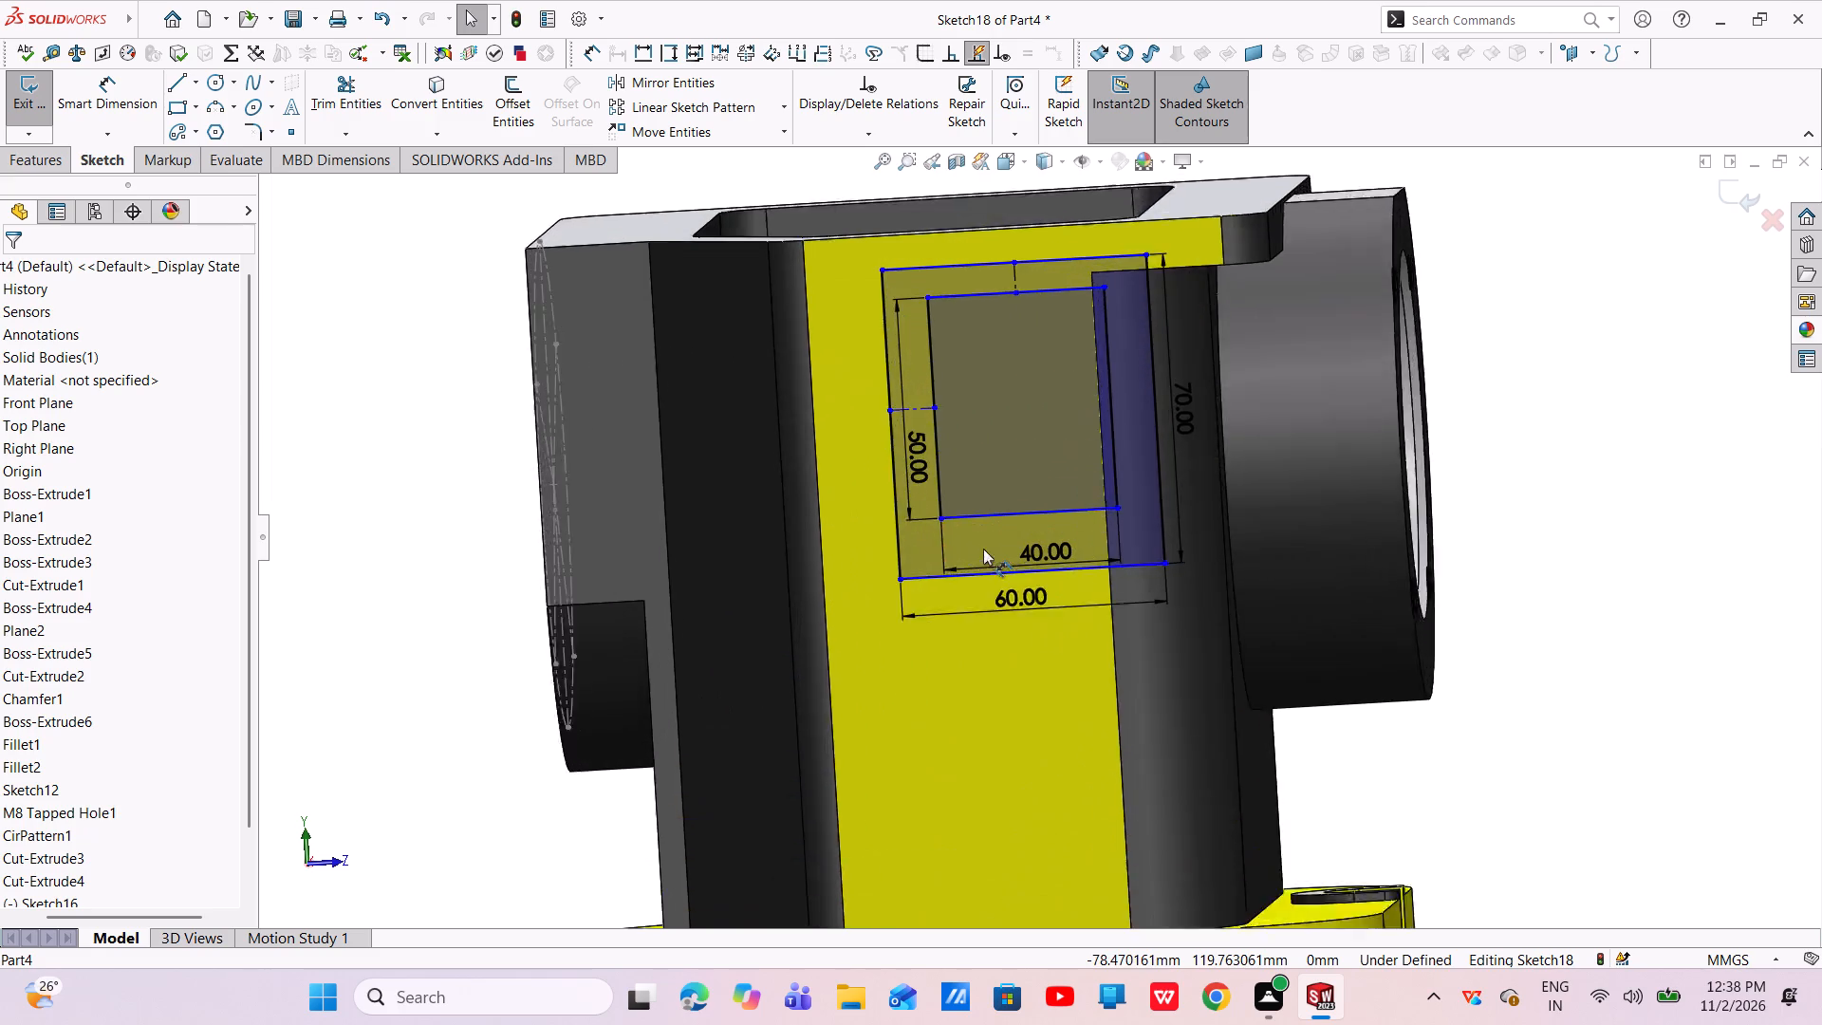
scroll(990, 603, "up", 6)
key("grave")
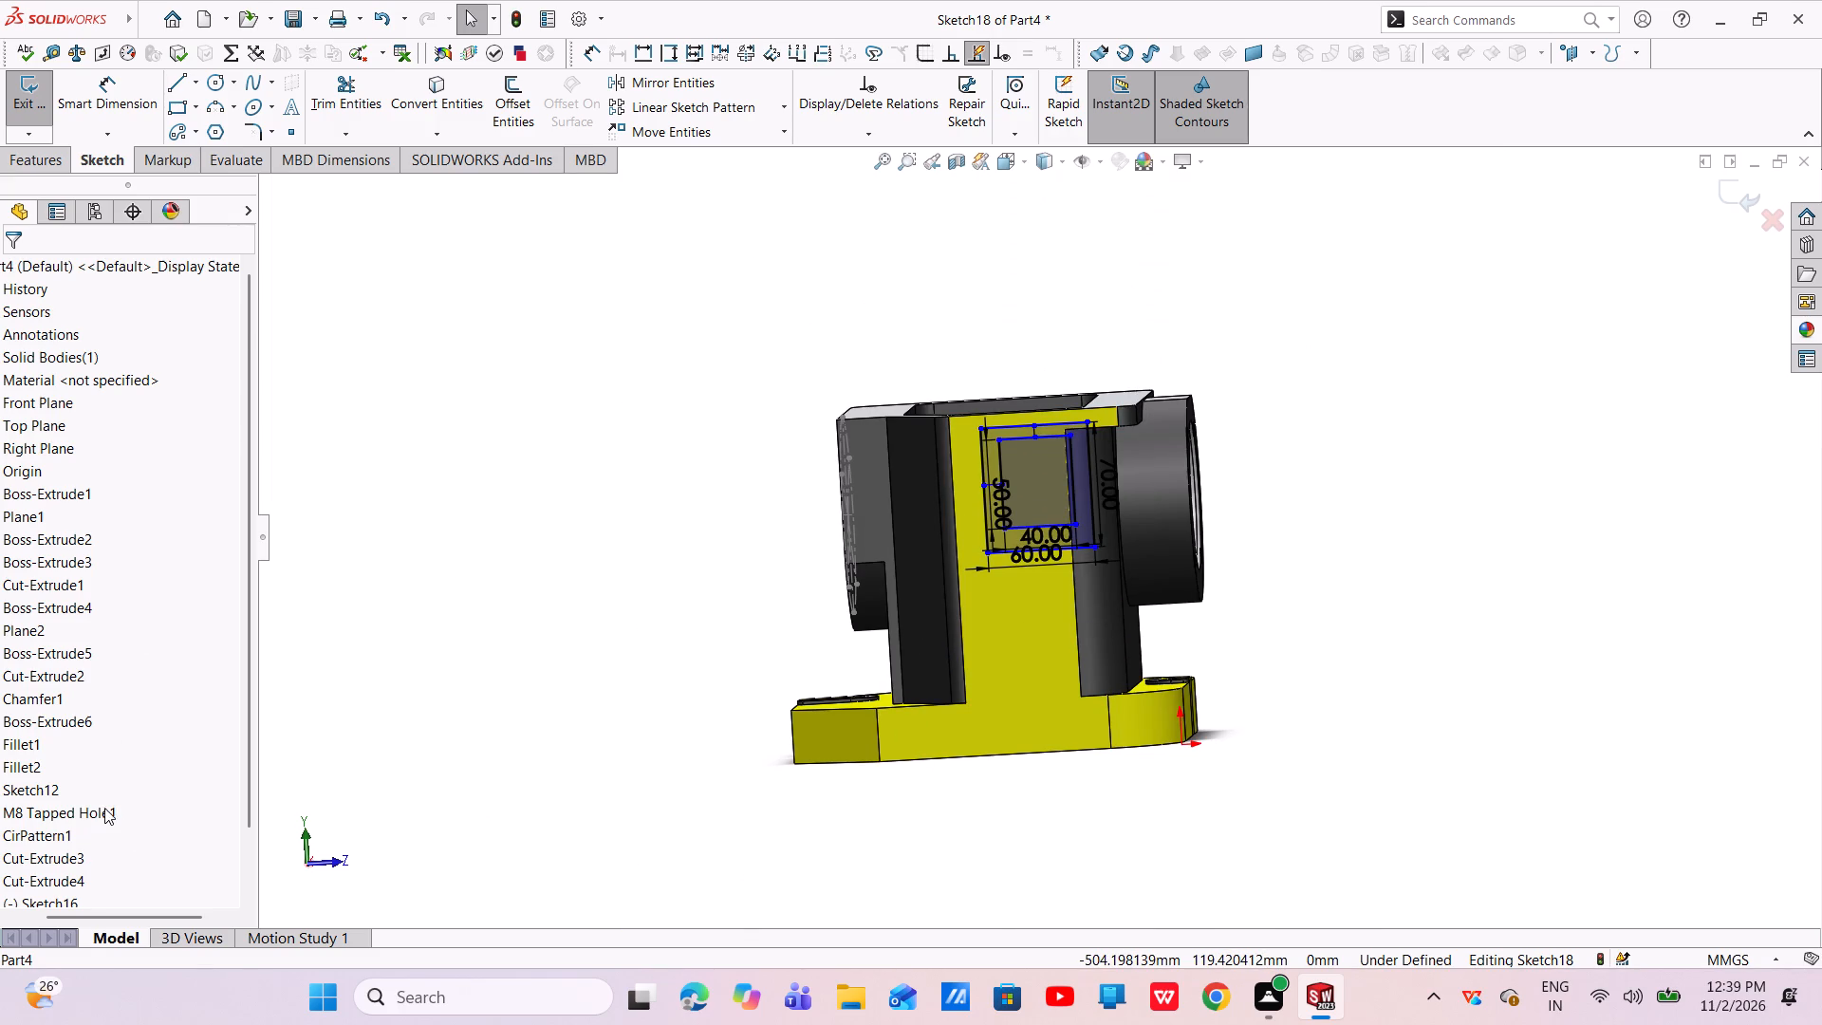
scroll(104, 808, "down", 6)
left_click(66, 876)
left_click(104, 851)
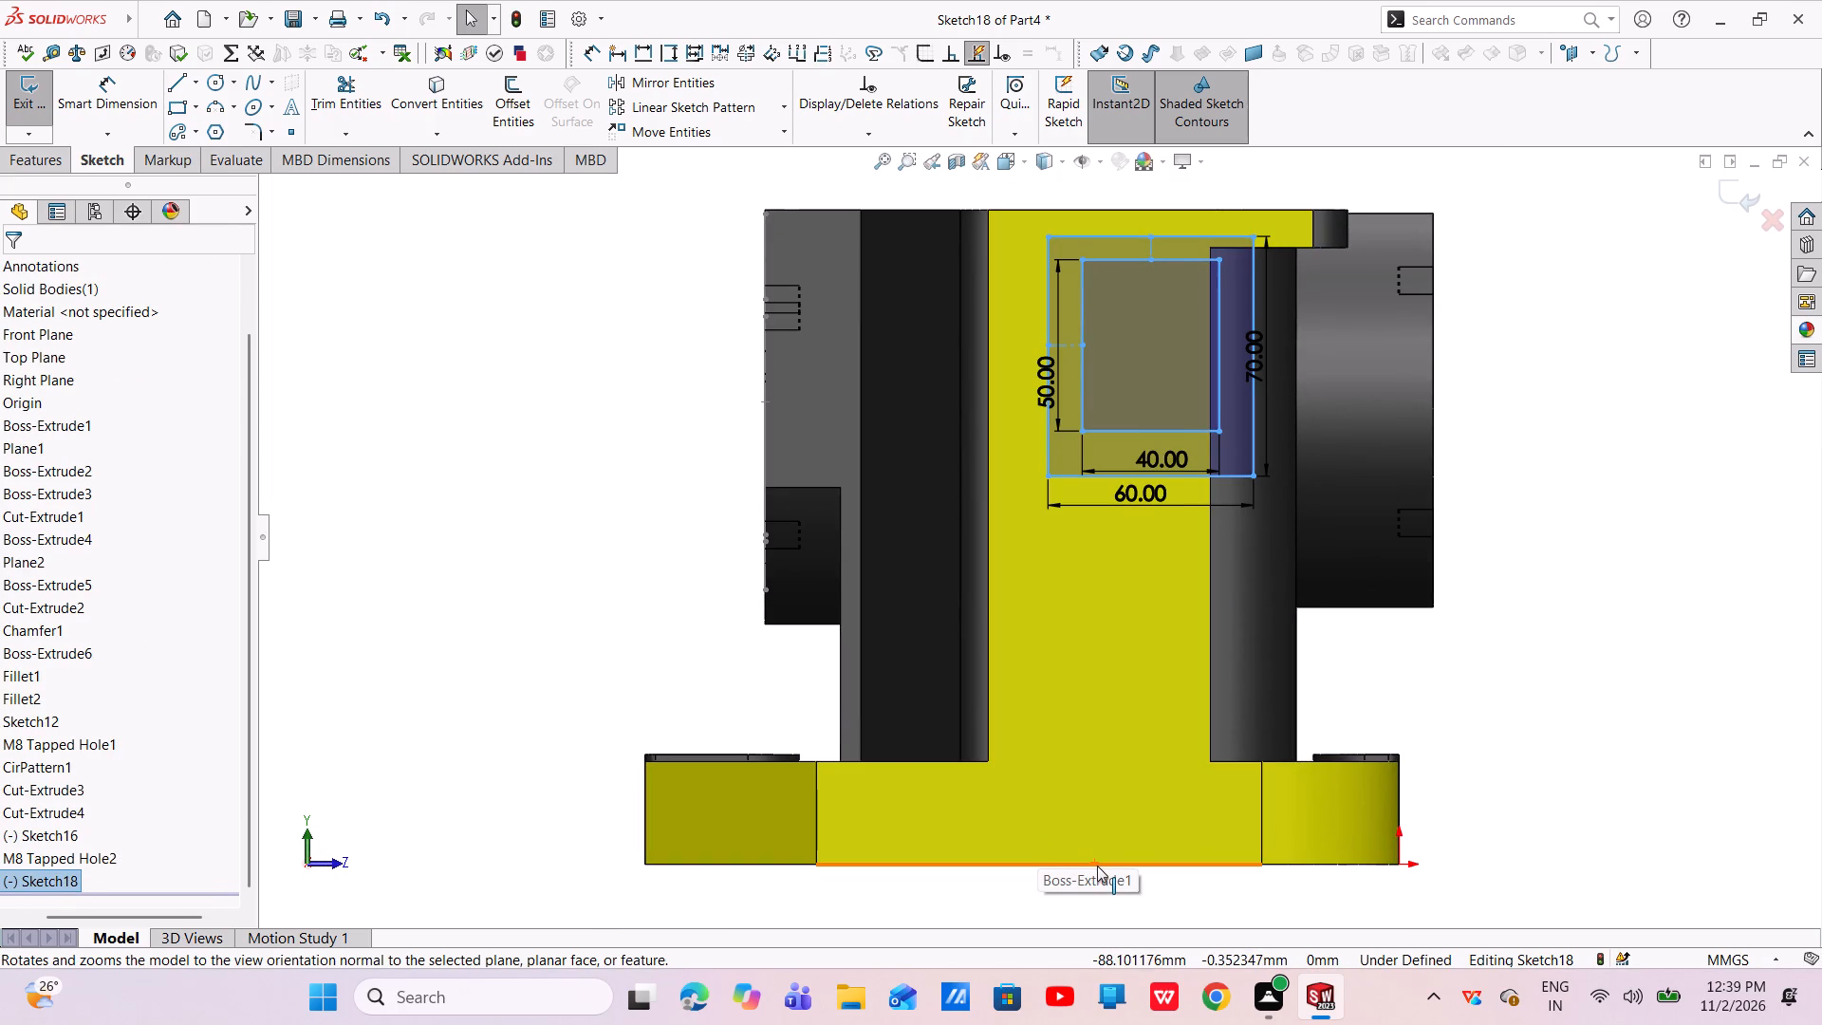
scroll(1043, 702, "up", 2)
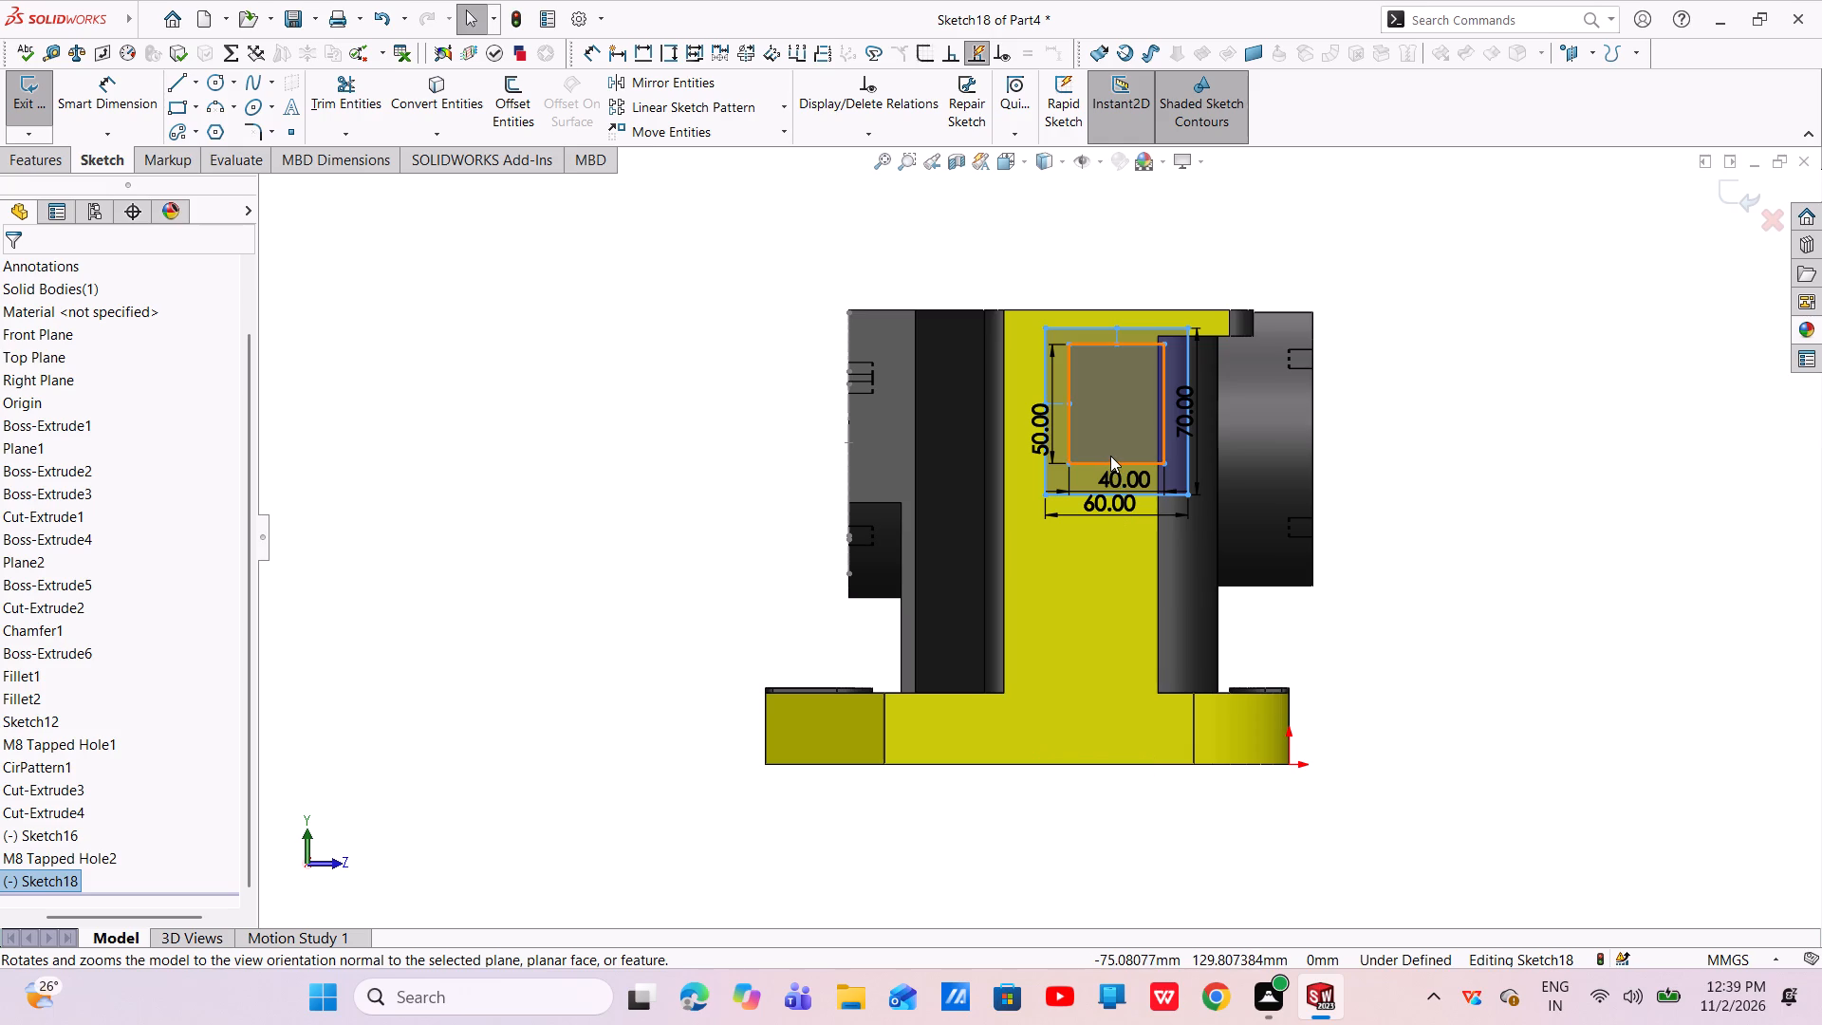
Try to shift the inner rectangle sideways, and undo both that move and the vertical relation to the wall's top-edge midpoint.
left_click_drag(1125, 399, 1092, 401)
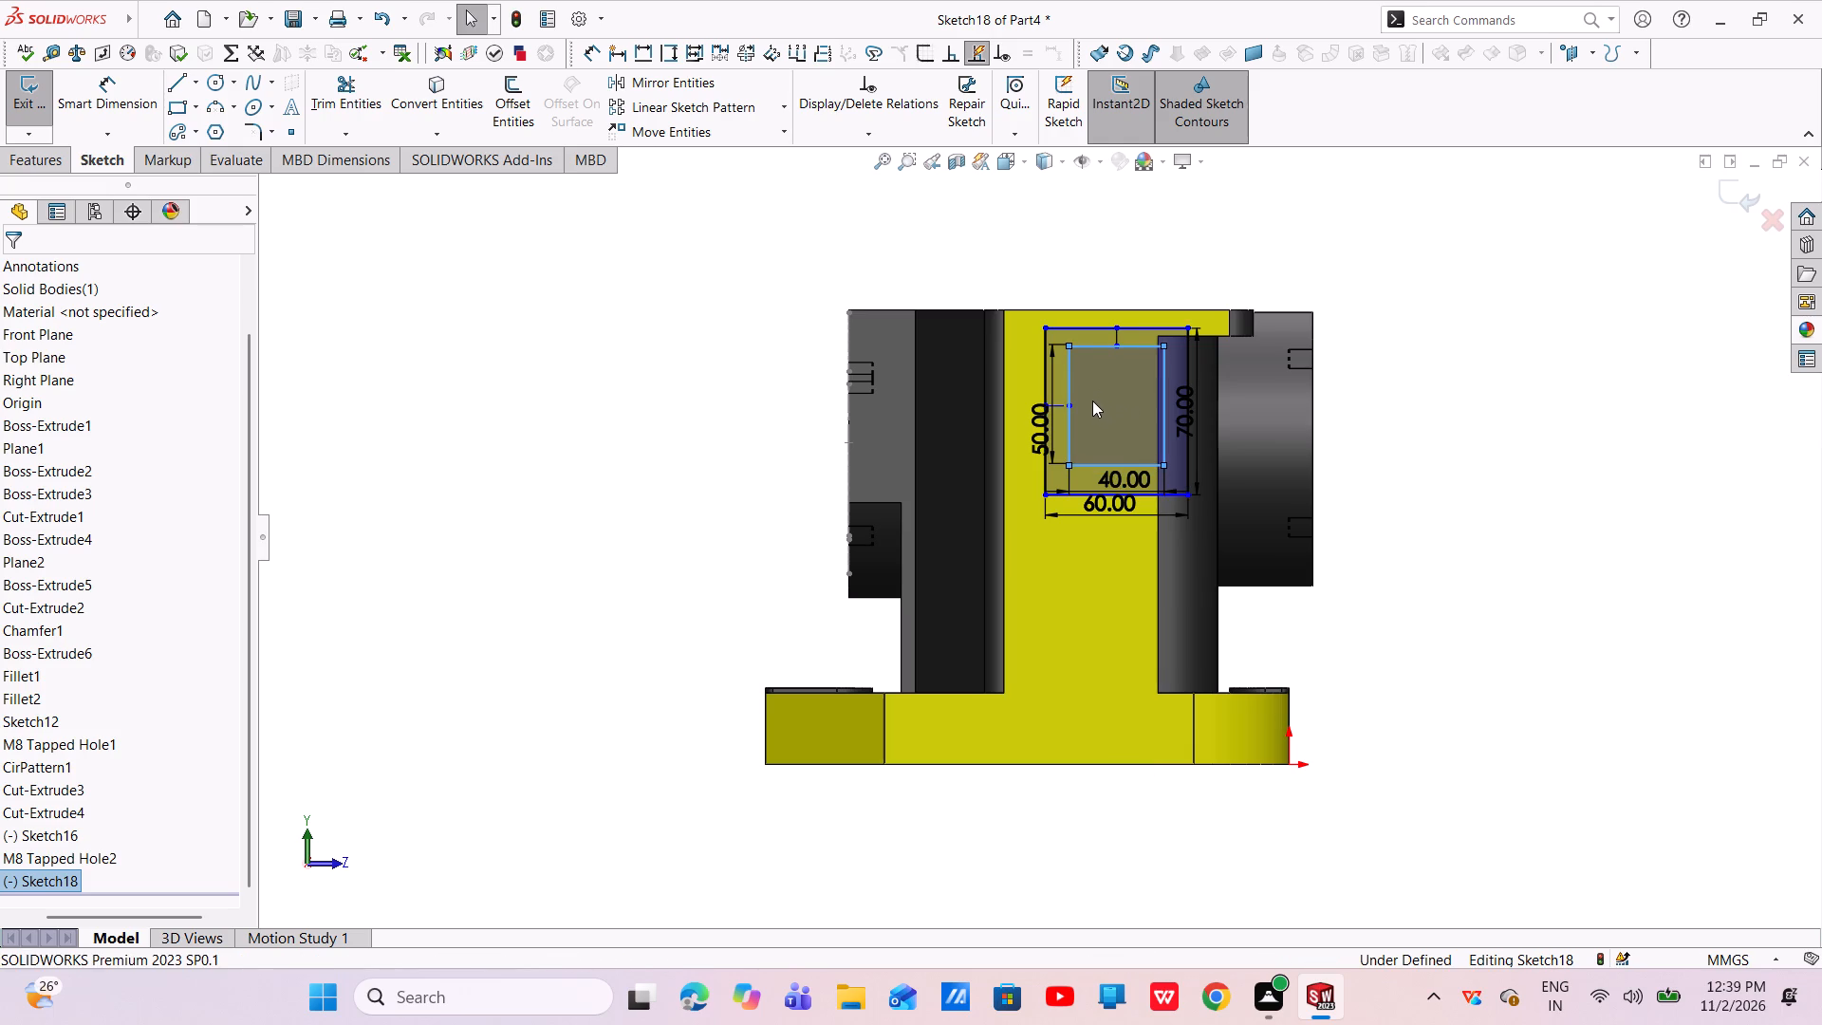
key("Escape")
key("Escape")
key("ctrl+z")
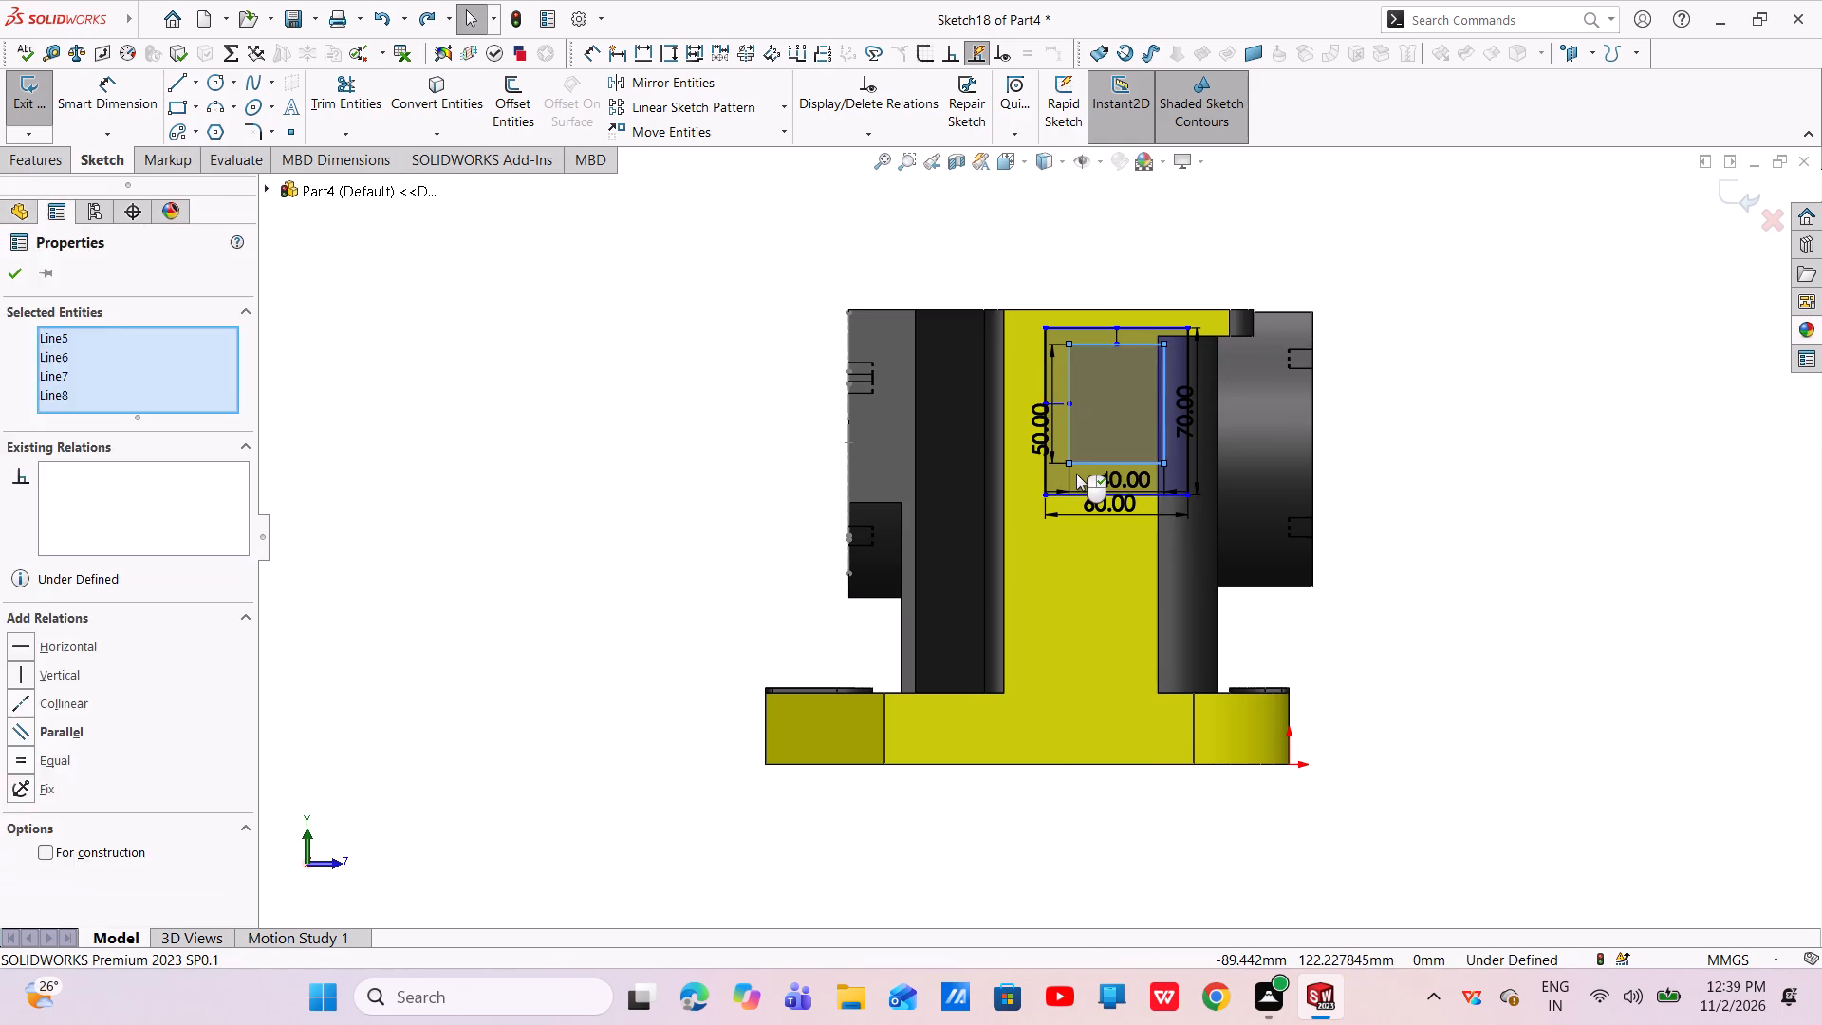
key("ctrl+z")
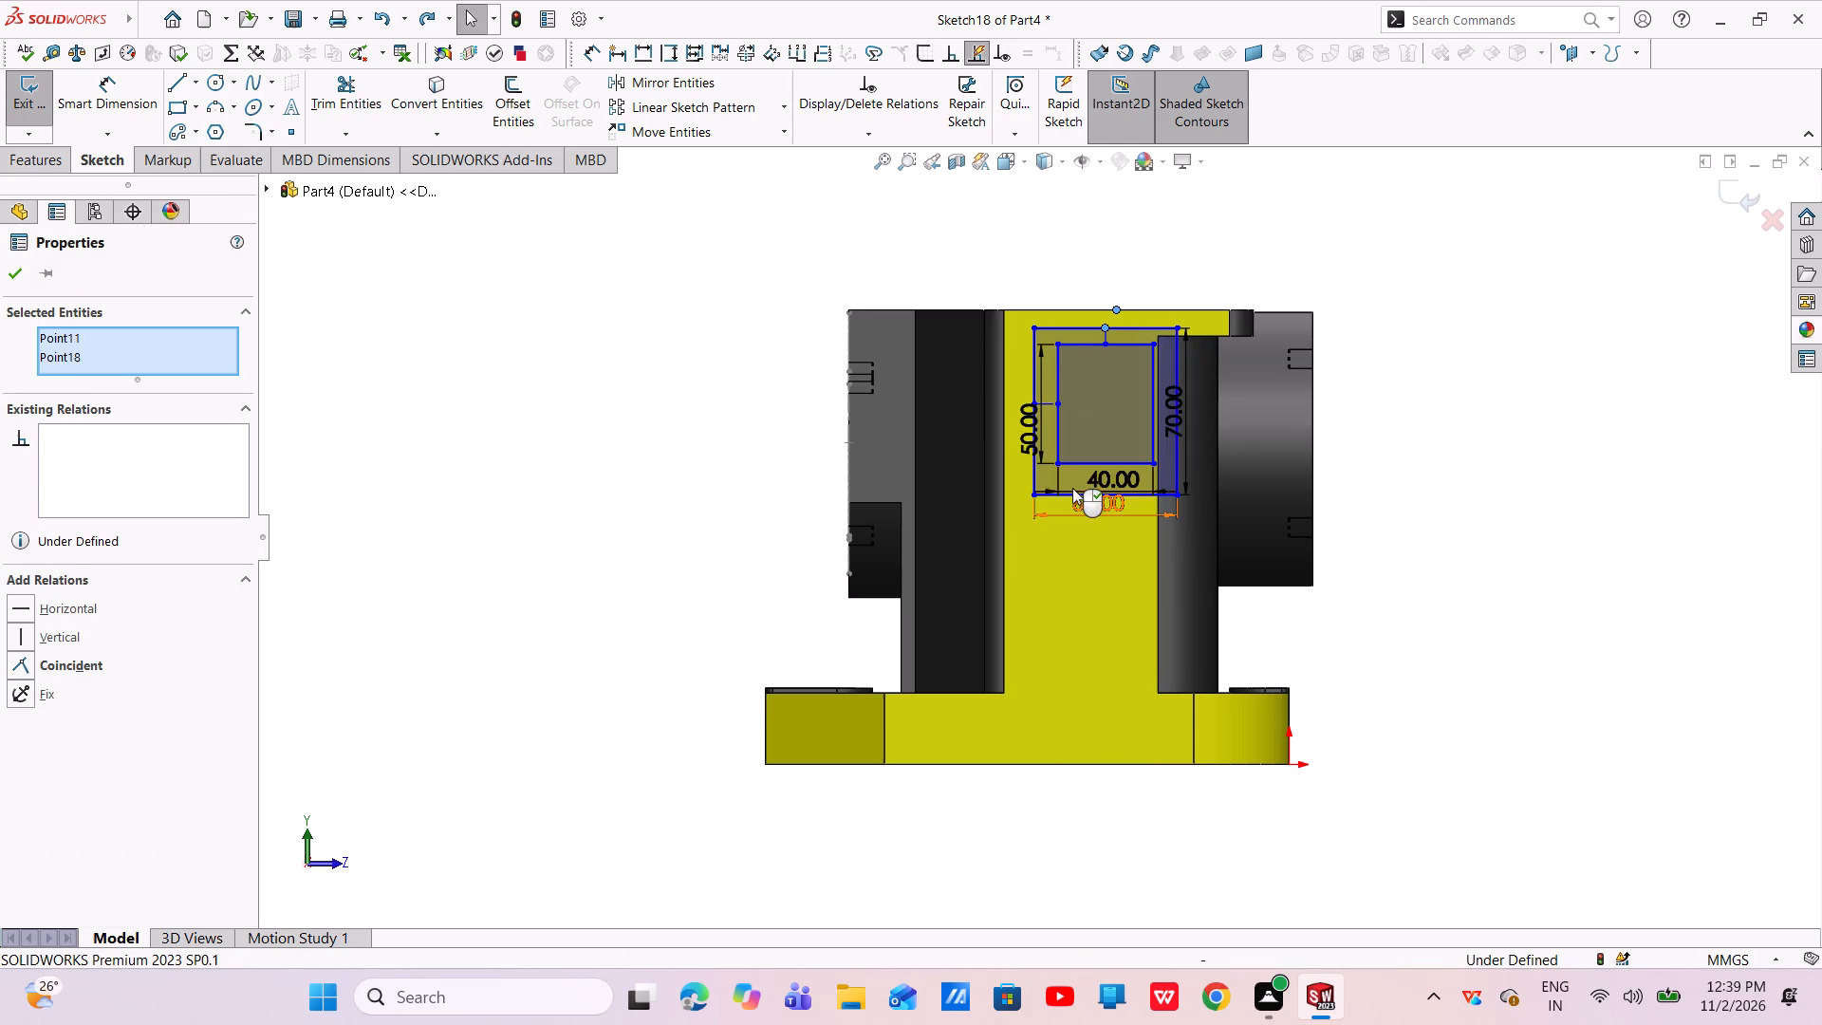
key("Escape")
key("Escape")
Move the inner rectangle sideways with the attached outer one until both lie within the width of the narrow wall face.
left_click_drag(1091, 417, 1072, 422)
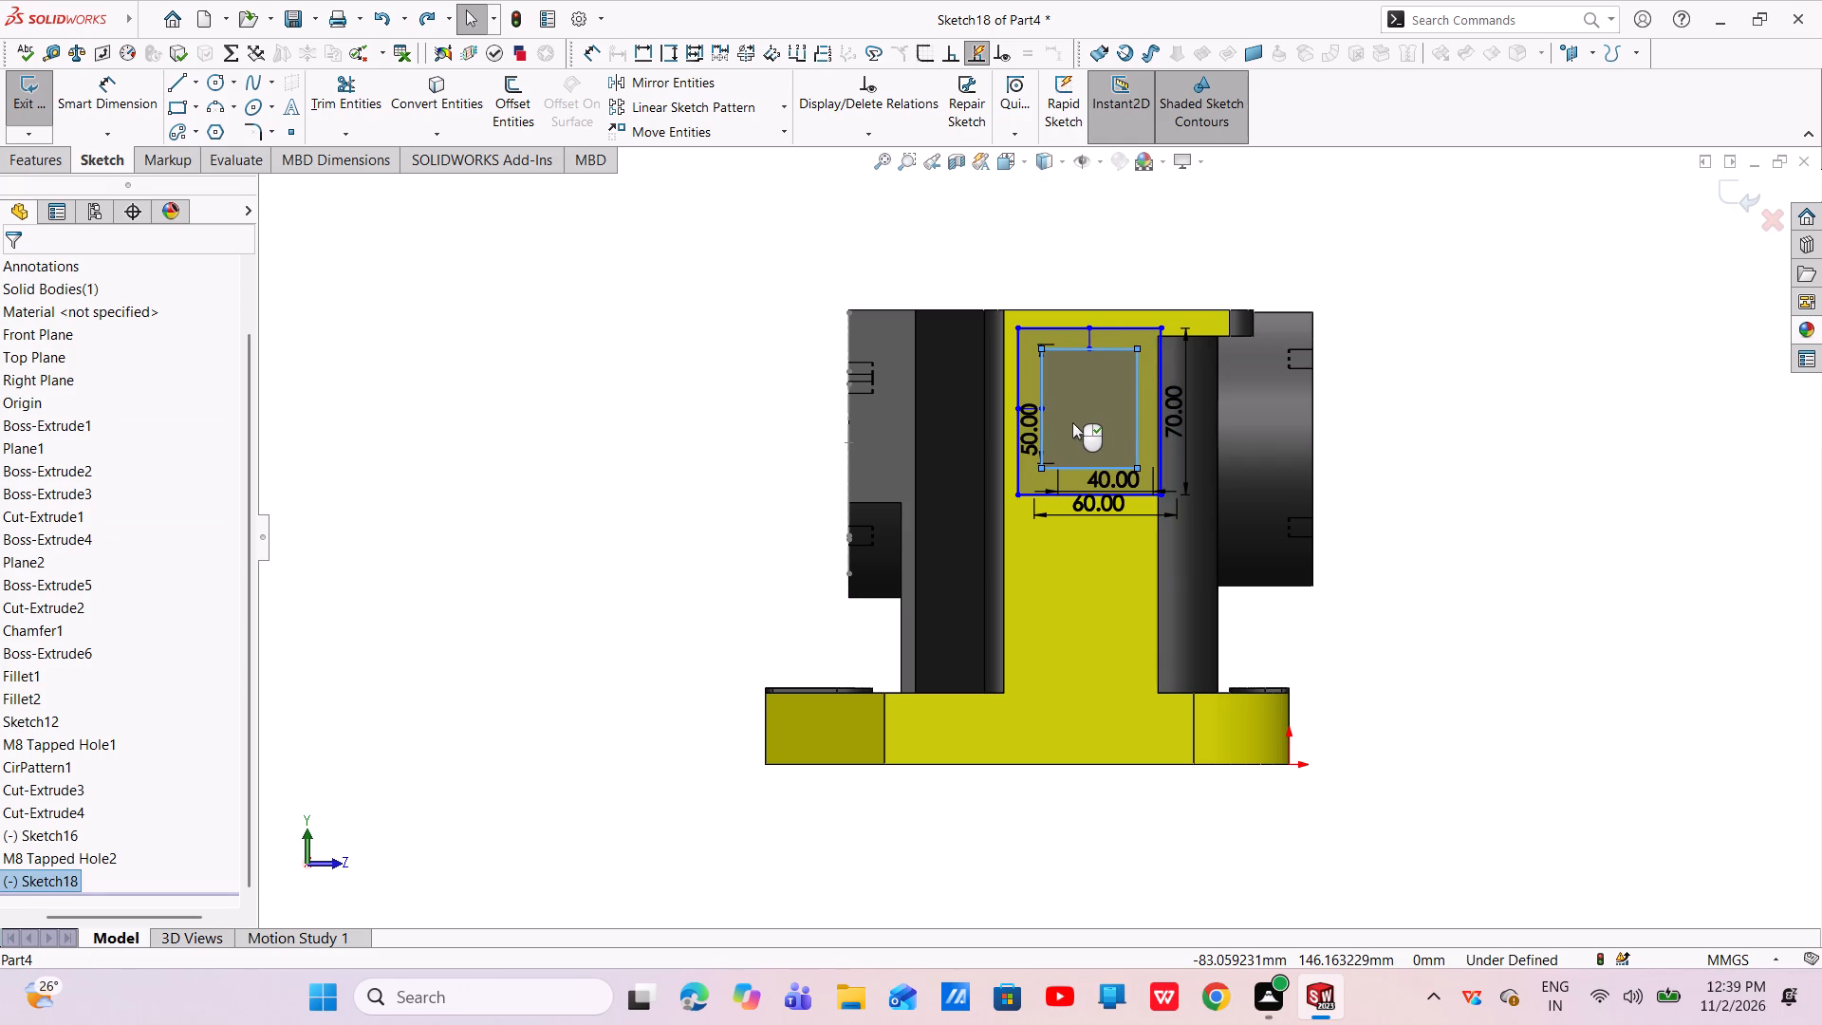
left_click_drag(1072, 422, 1067, 423)
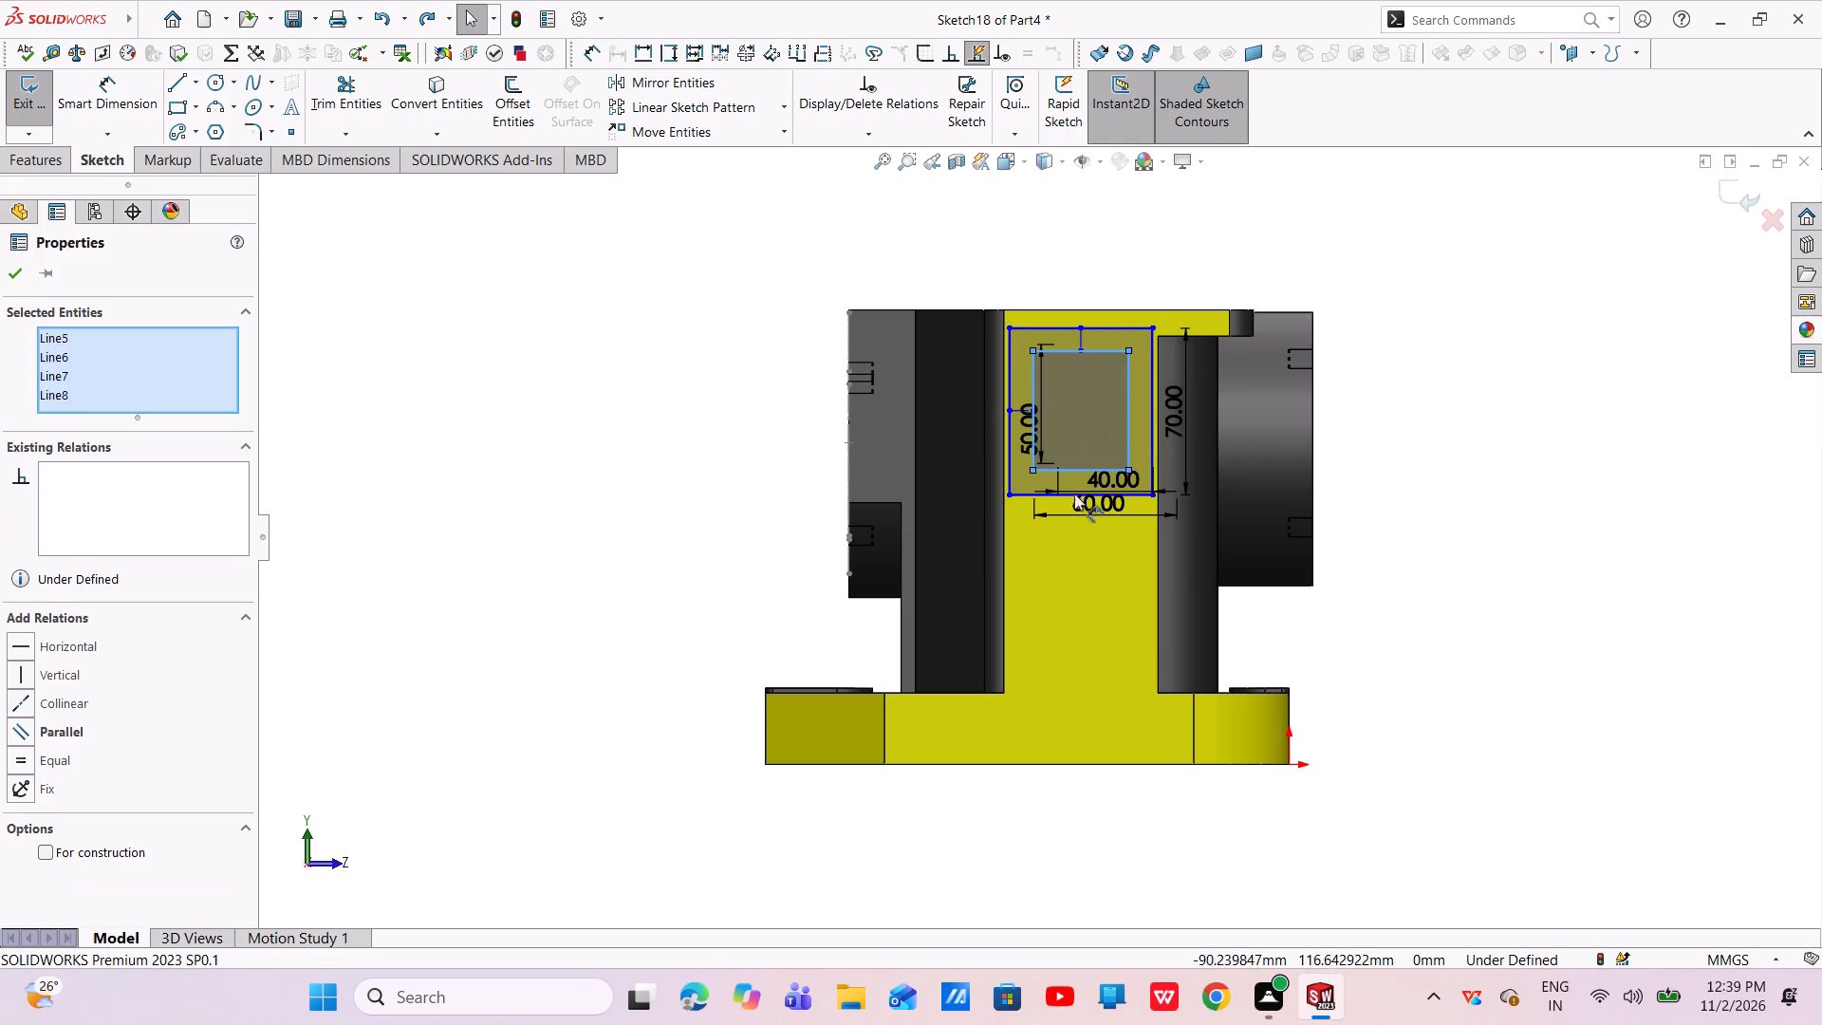
key("Escape")
key("Escape")
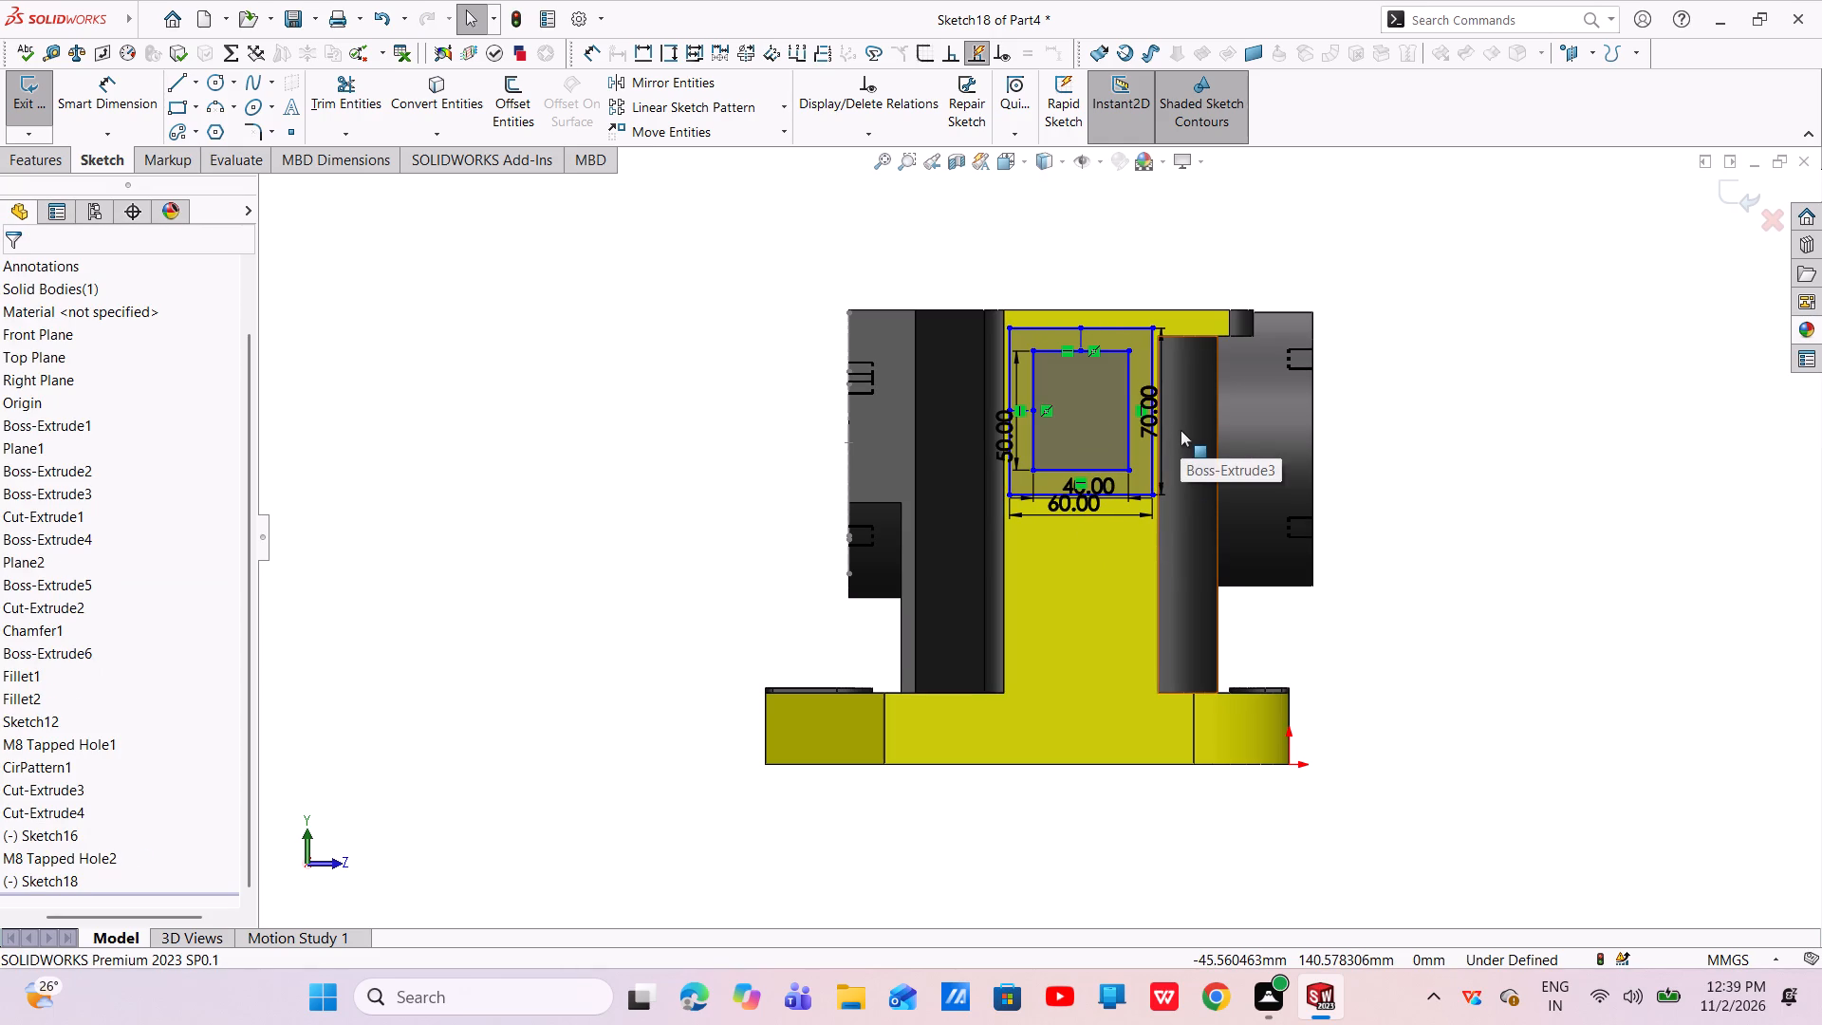
middle_click_drag(1154, 560, 1136, 556)
scroll(1131, 557, "up", 1)
middle_click_drag(1136, 556, 1155, 569)
scroll(1048, 488, "down", 5)
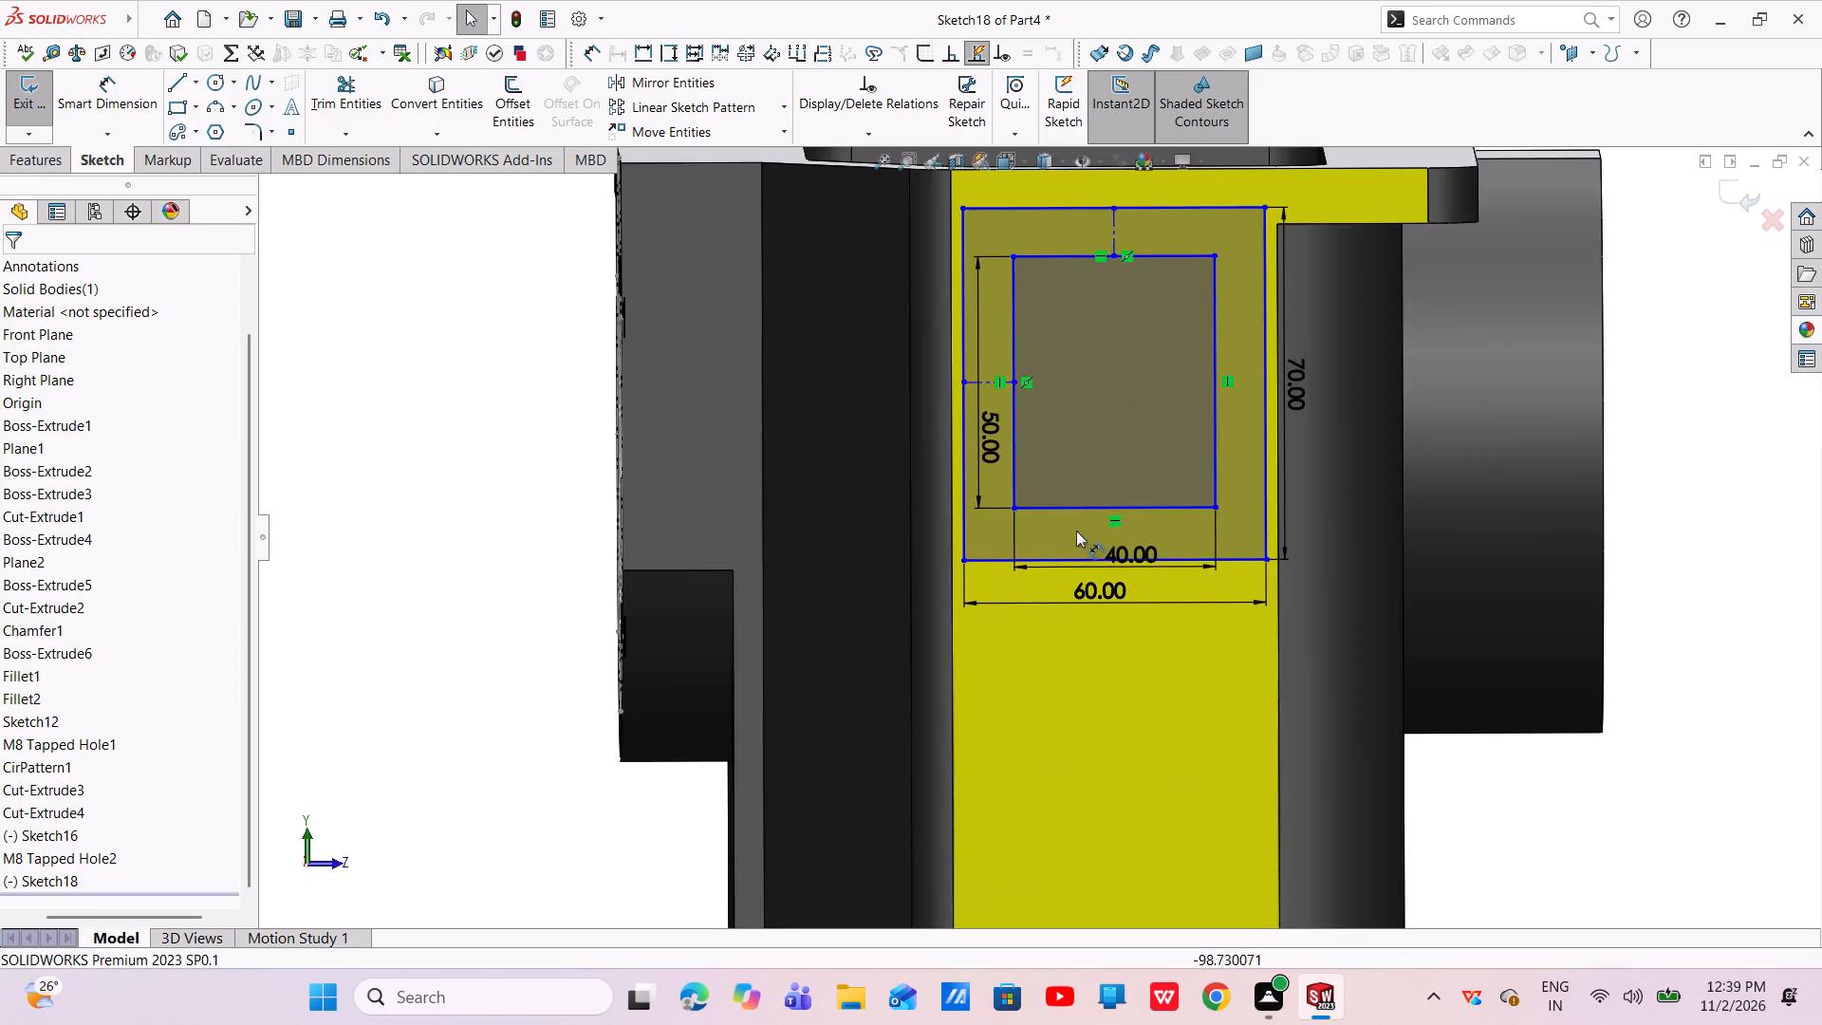
Examine how the two sketched rectangles sit on the wall's side face from an oblique angle.
middle_click(1106, 553)
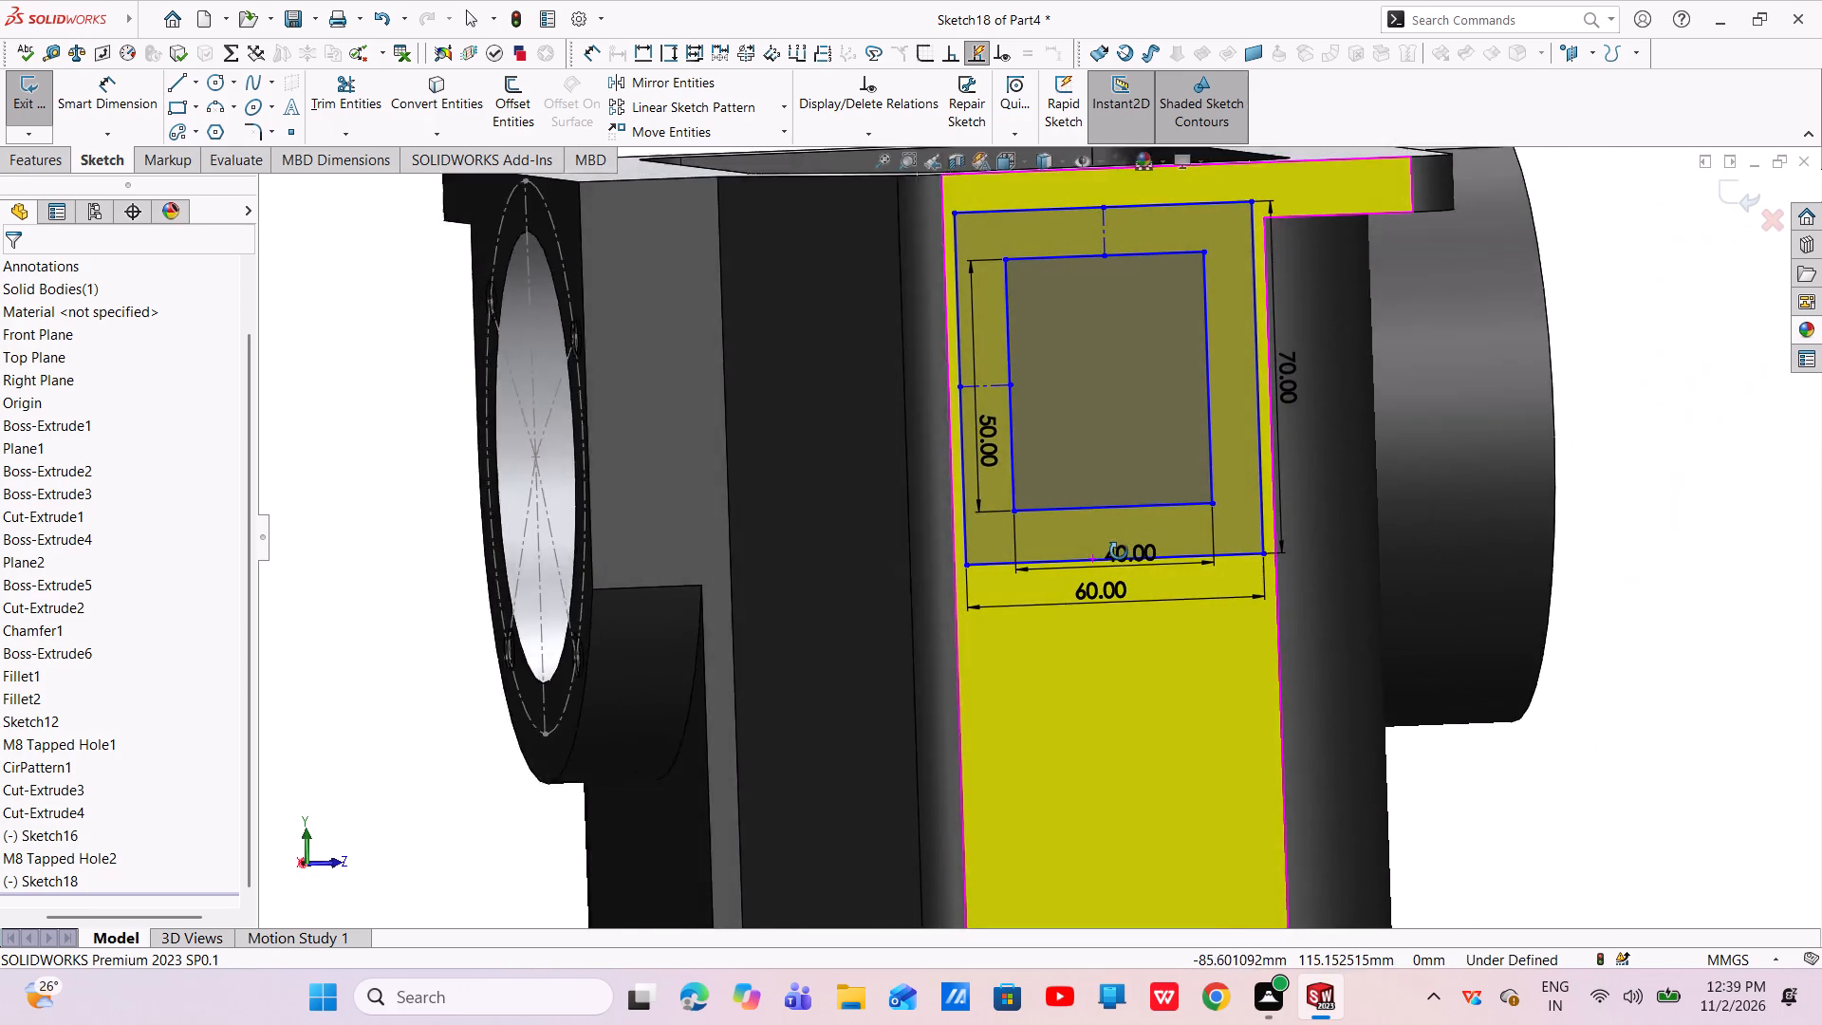
scroll(1113, 553, "up", 4)
middle_click_drag(1116, 554, 1093, 556)
scroll(1051, 485, "down", 6)
key("Escape")
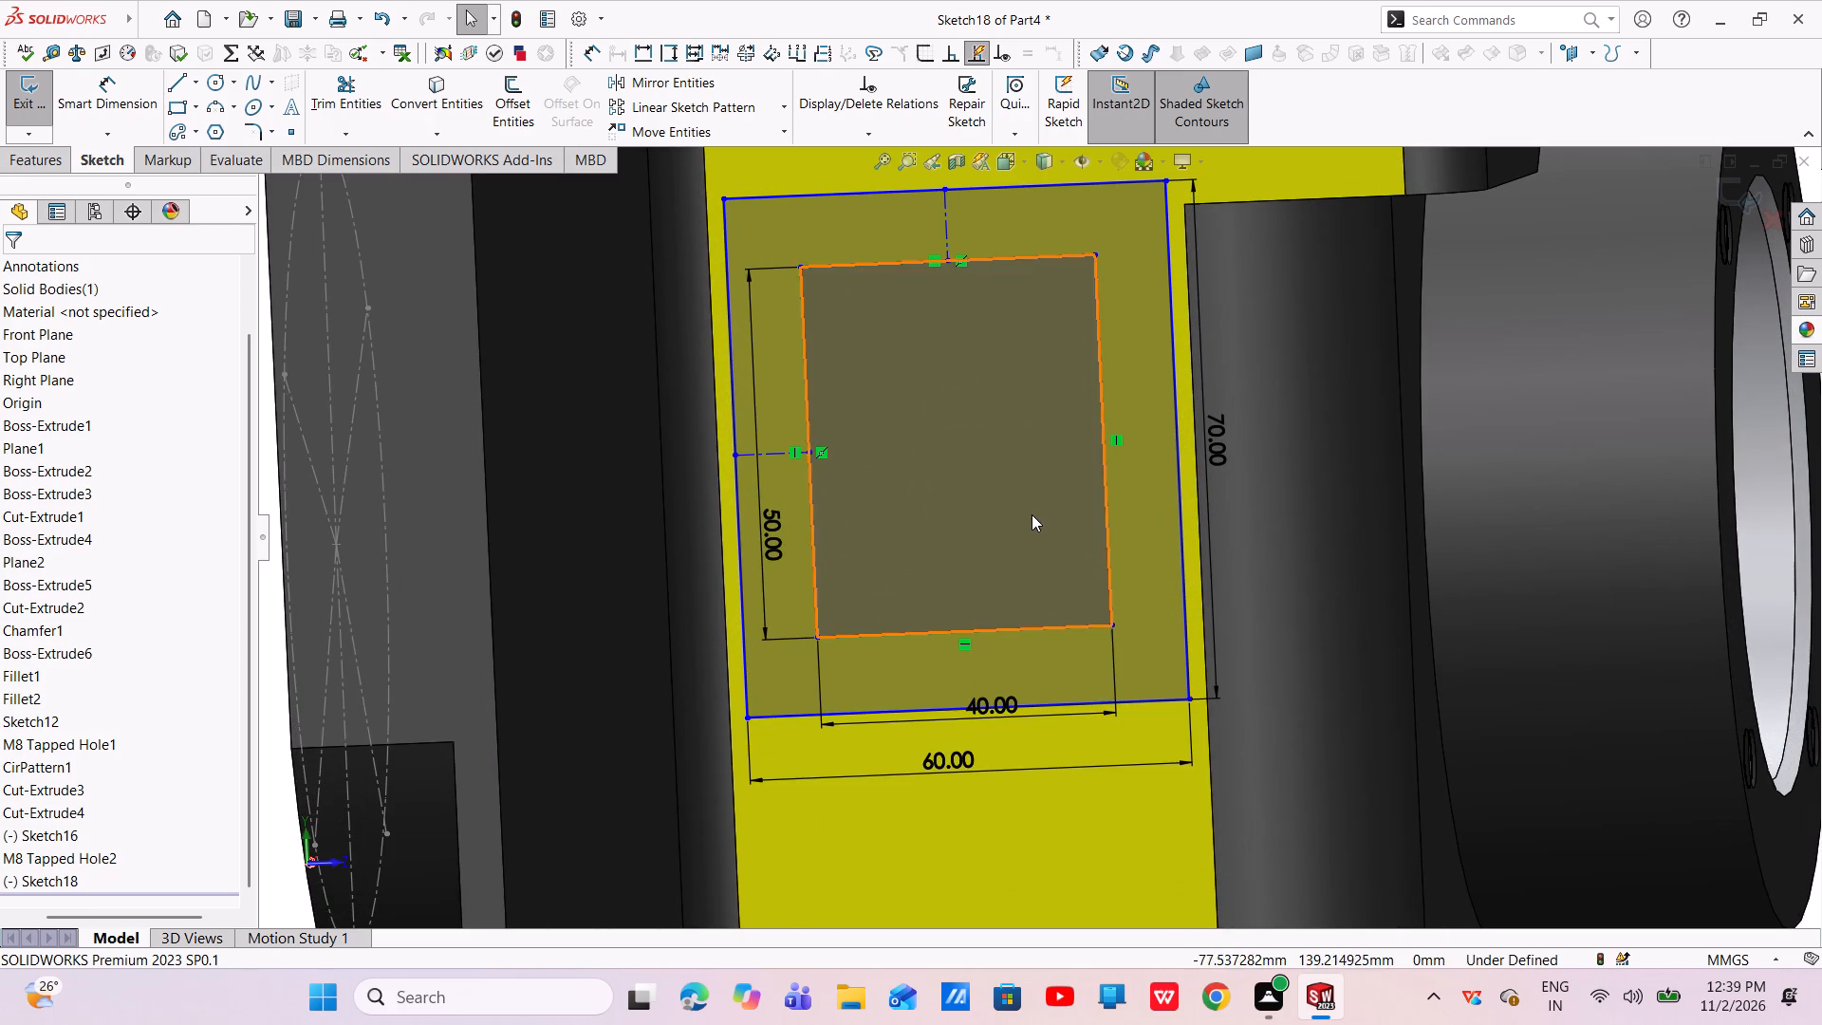
key("Escape")
scroll(1037, 516, "up", 5)
scroll(1024, 558, "down", 1)
middle_click_drag(1024, 558, 1044, 573)
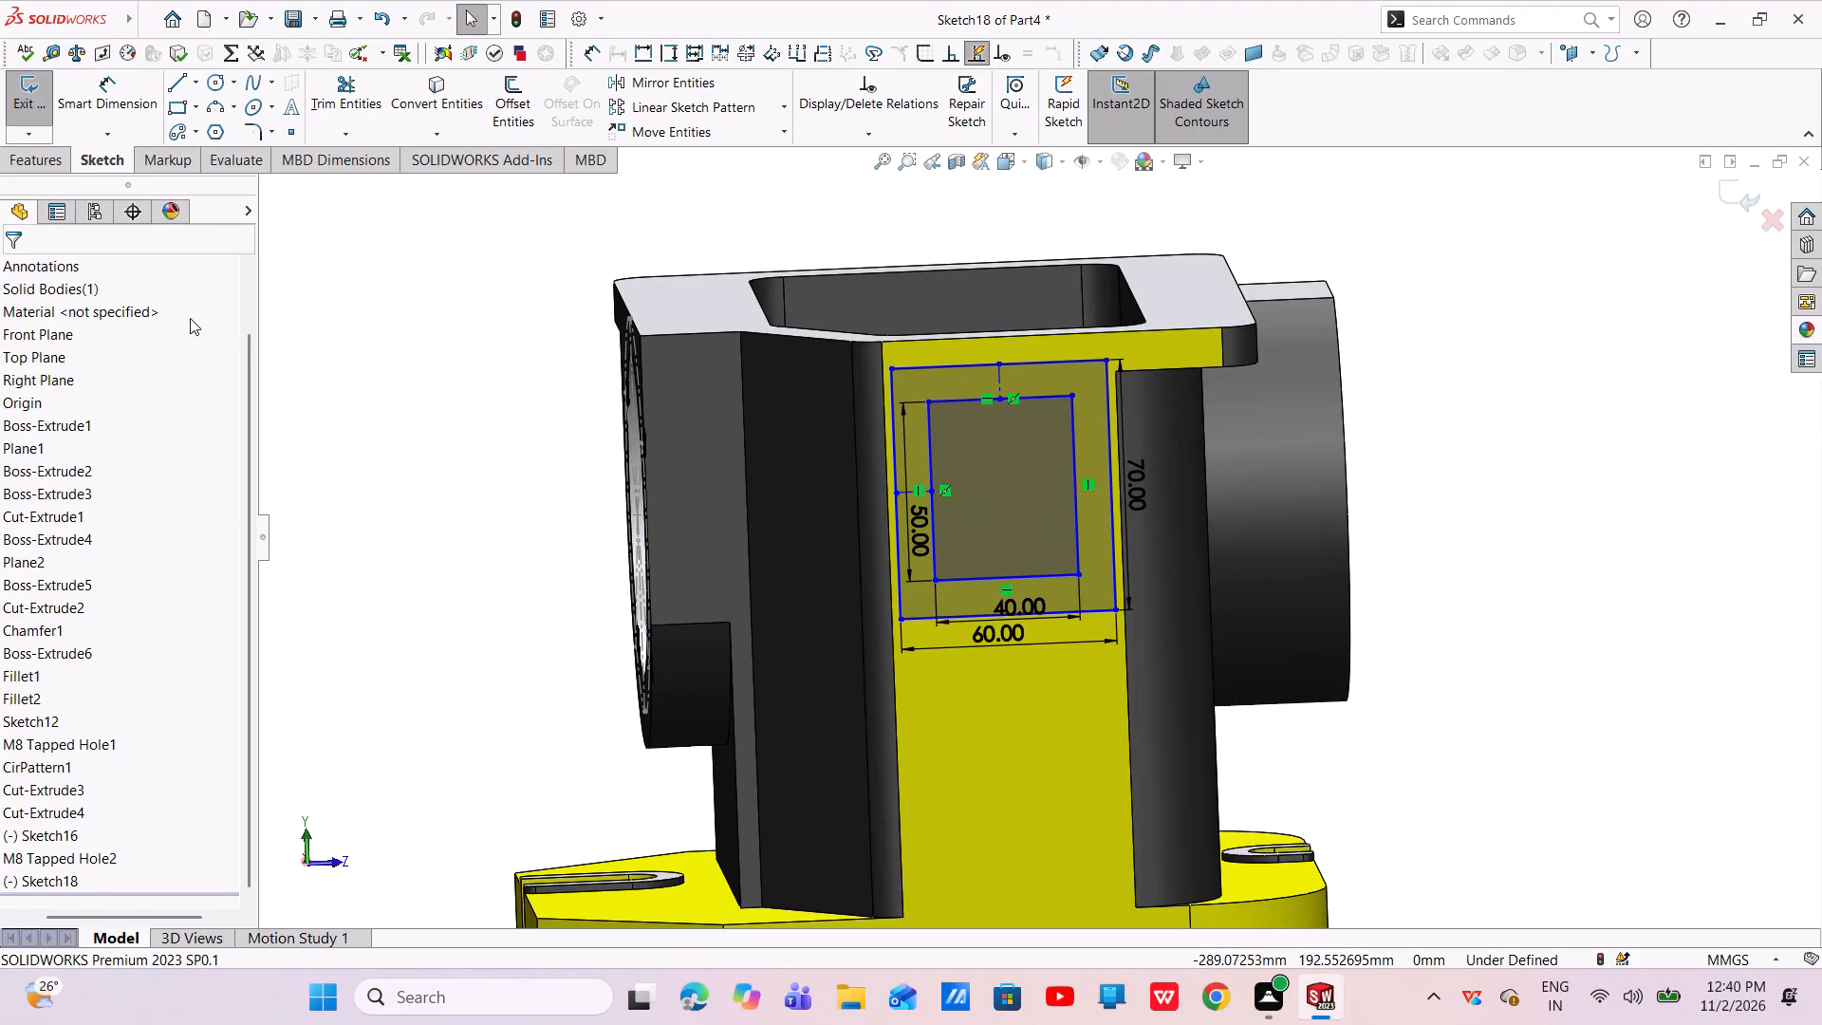
Dimension the outer rectangle's bottom edge 96 mm below the wall's top edge.
left_click(89, 96)
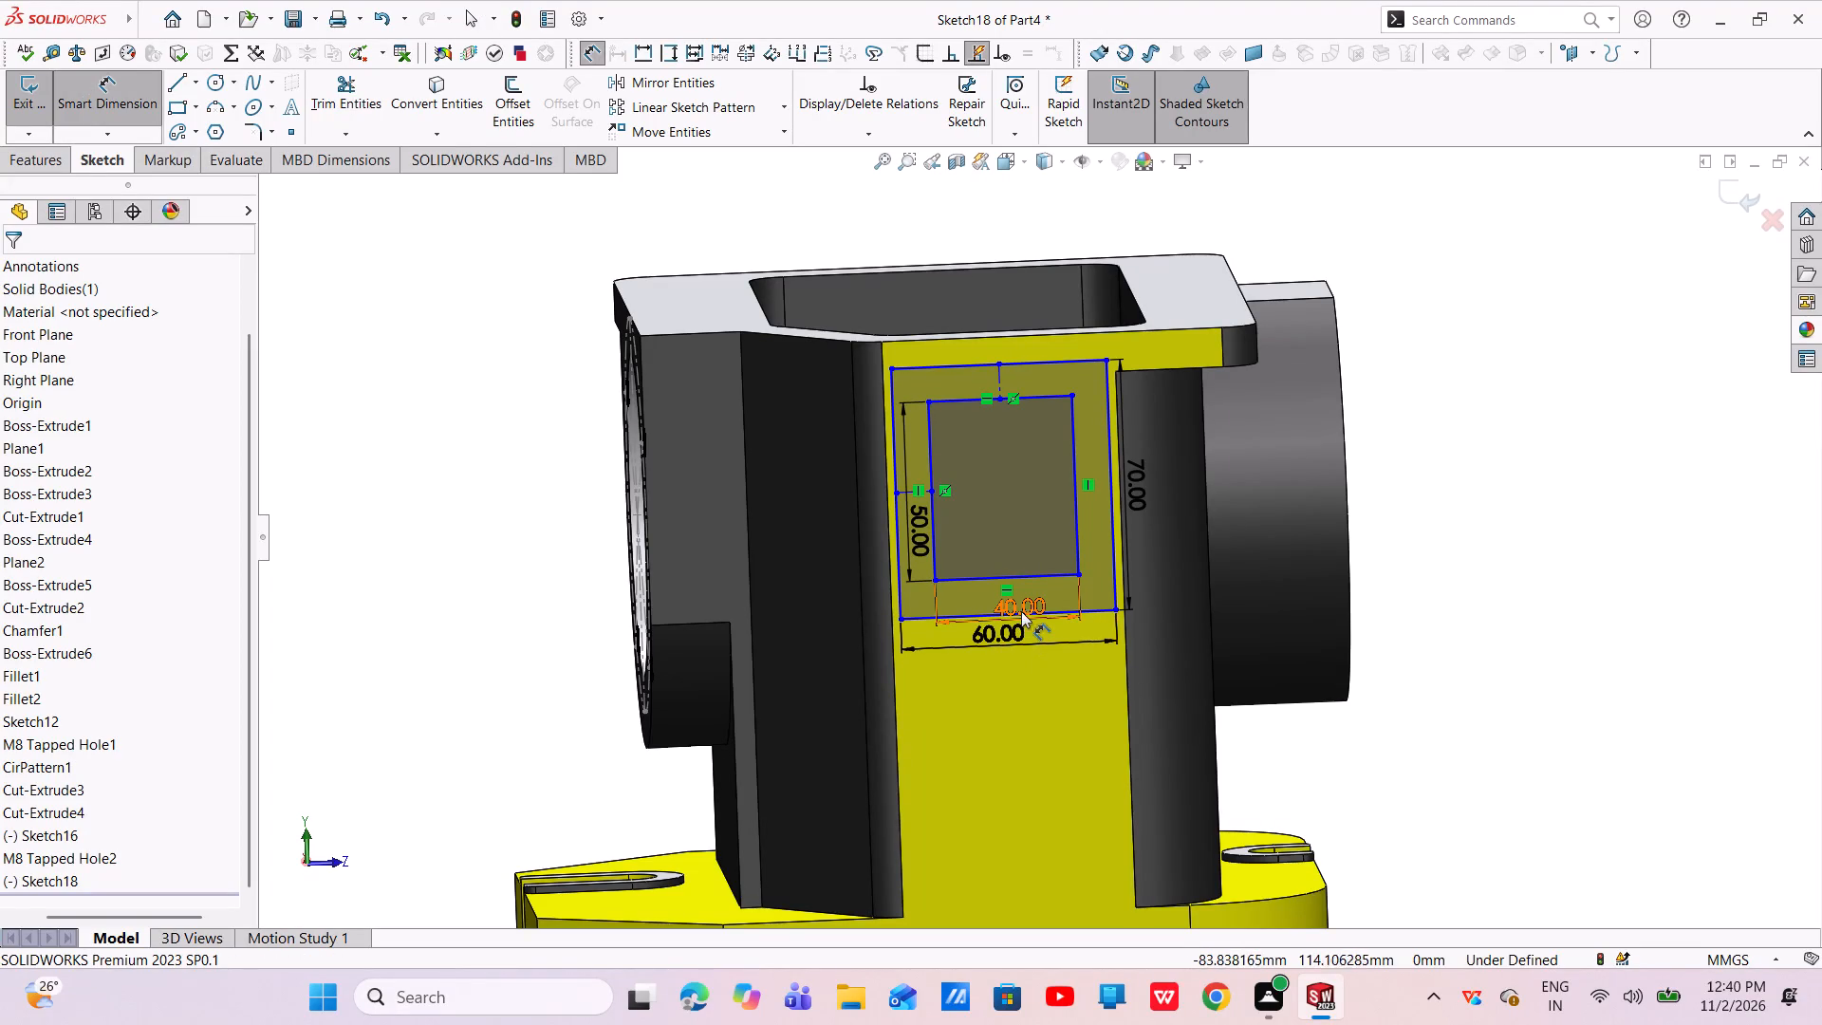
left_click(1103, 609)
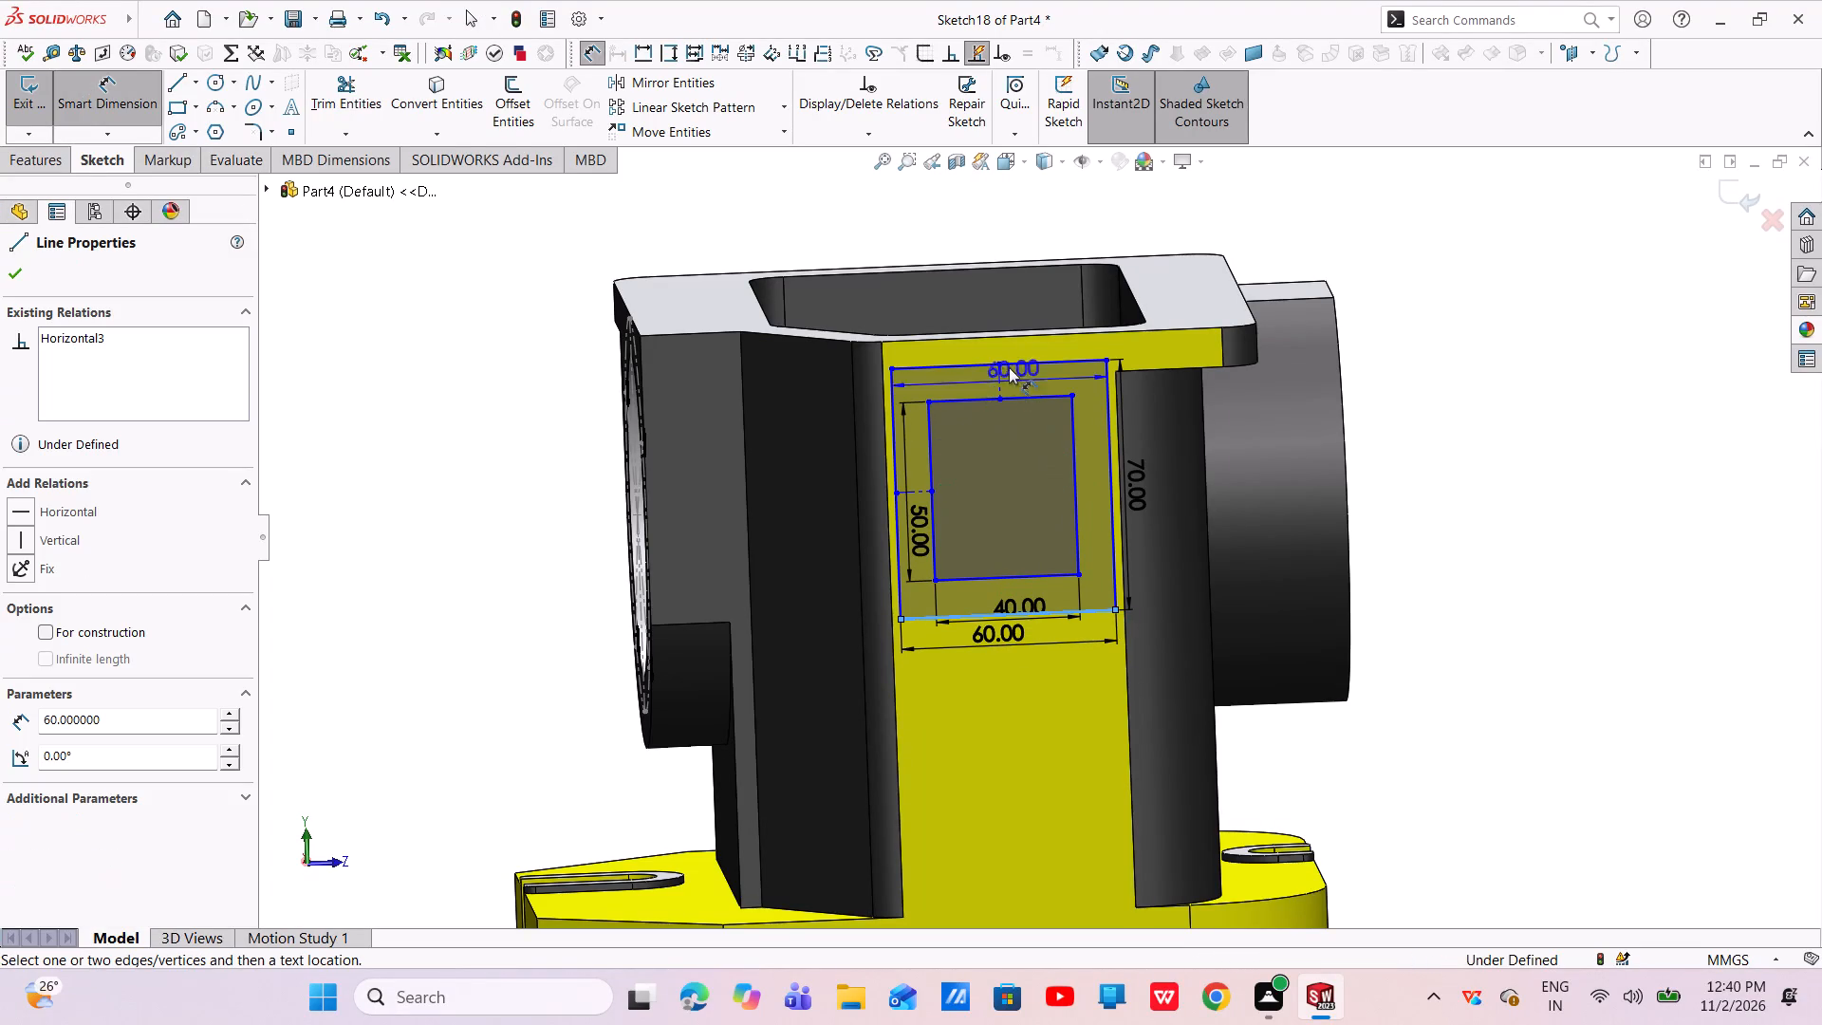
left_click(1017, 333)
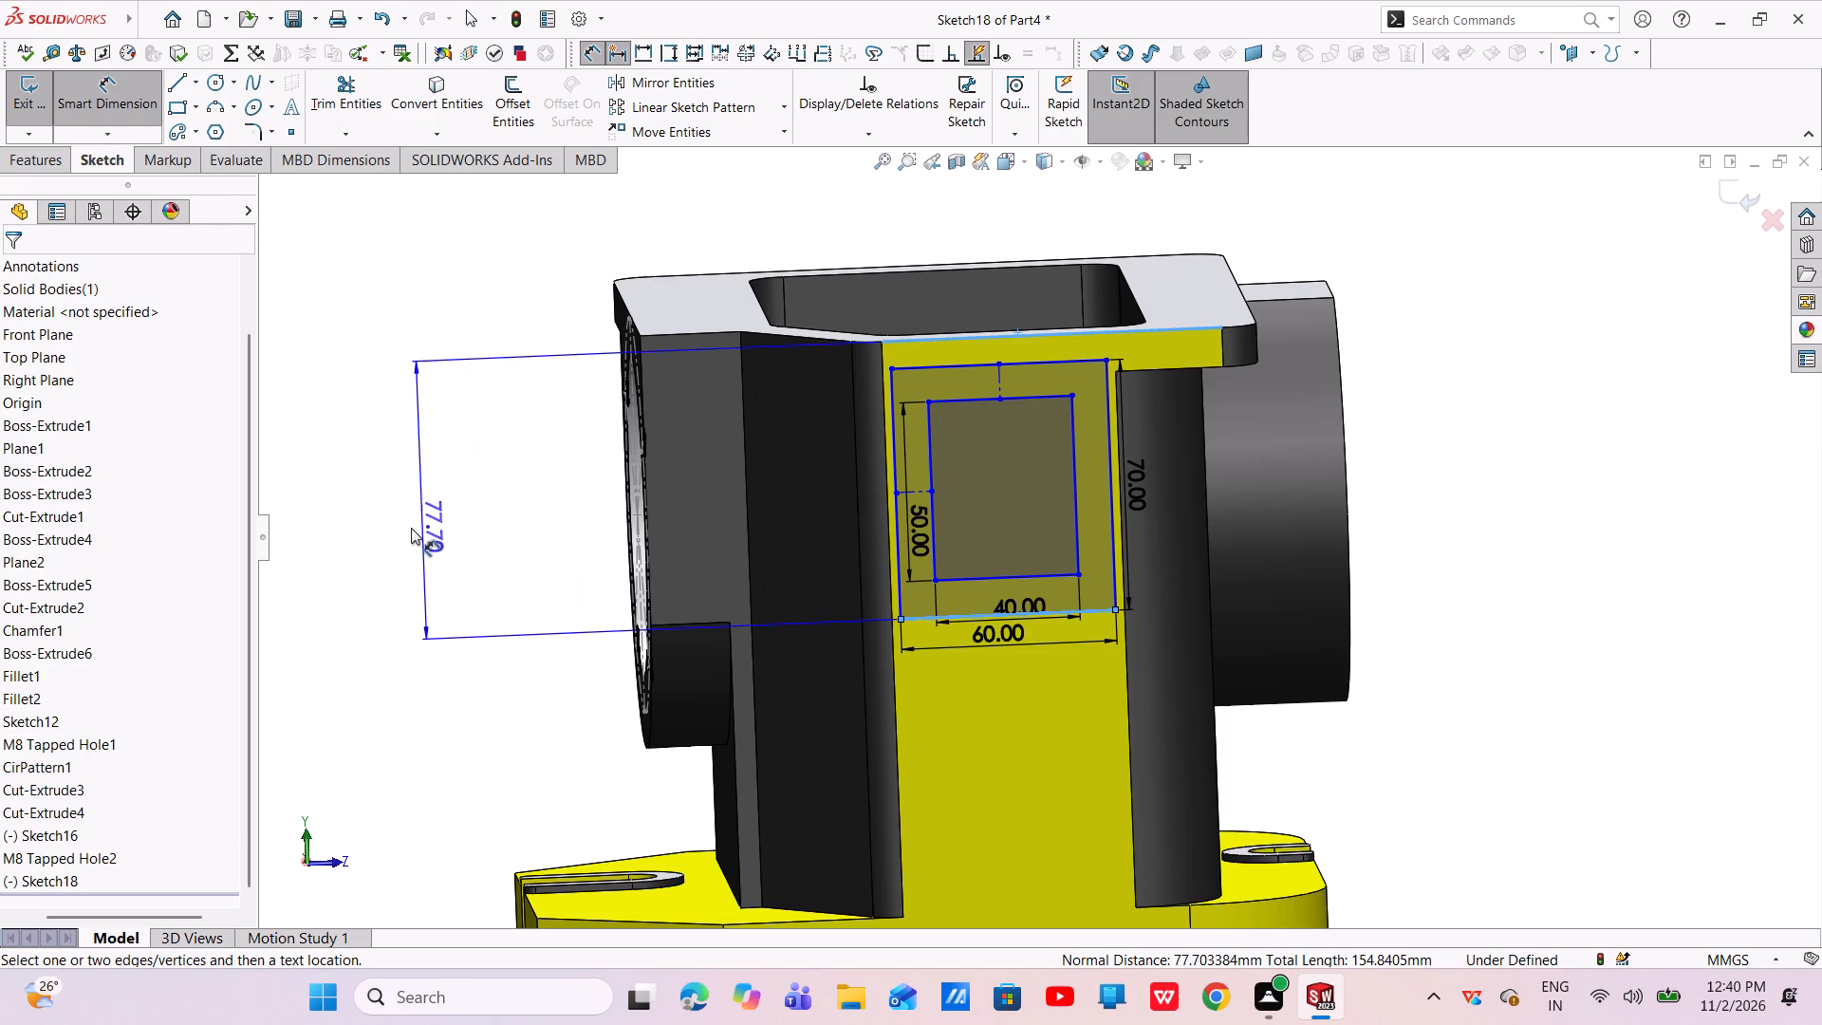
left_click(411, 528)
key("BackSpace")
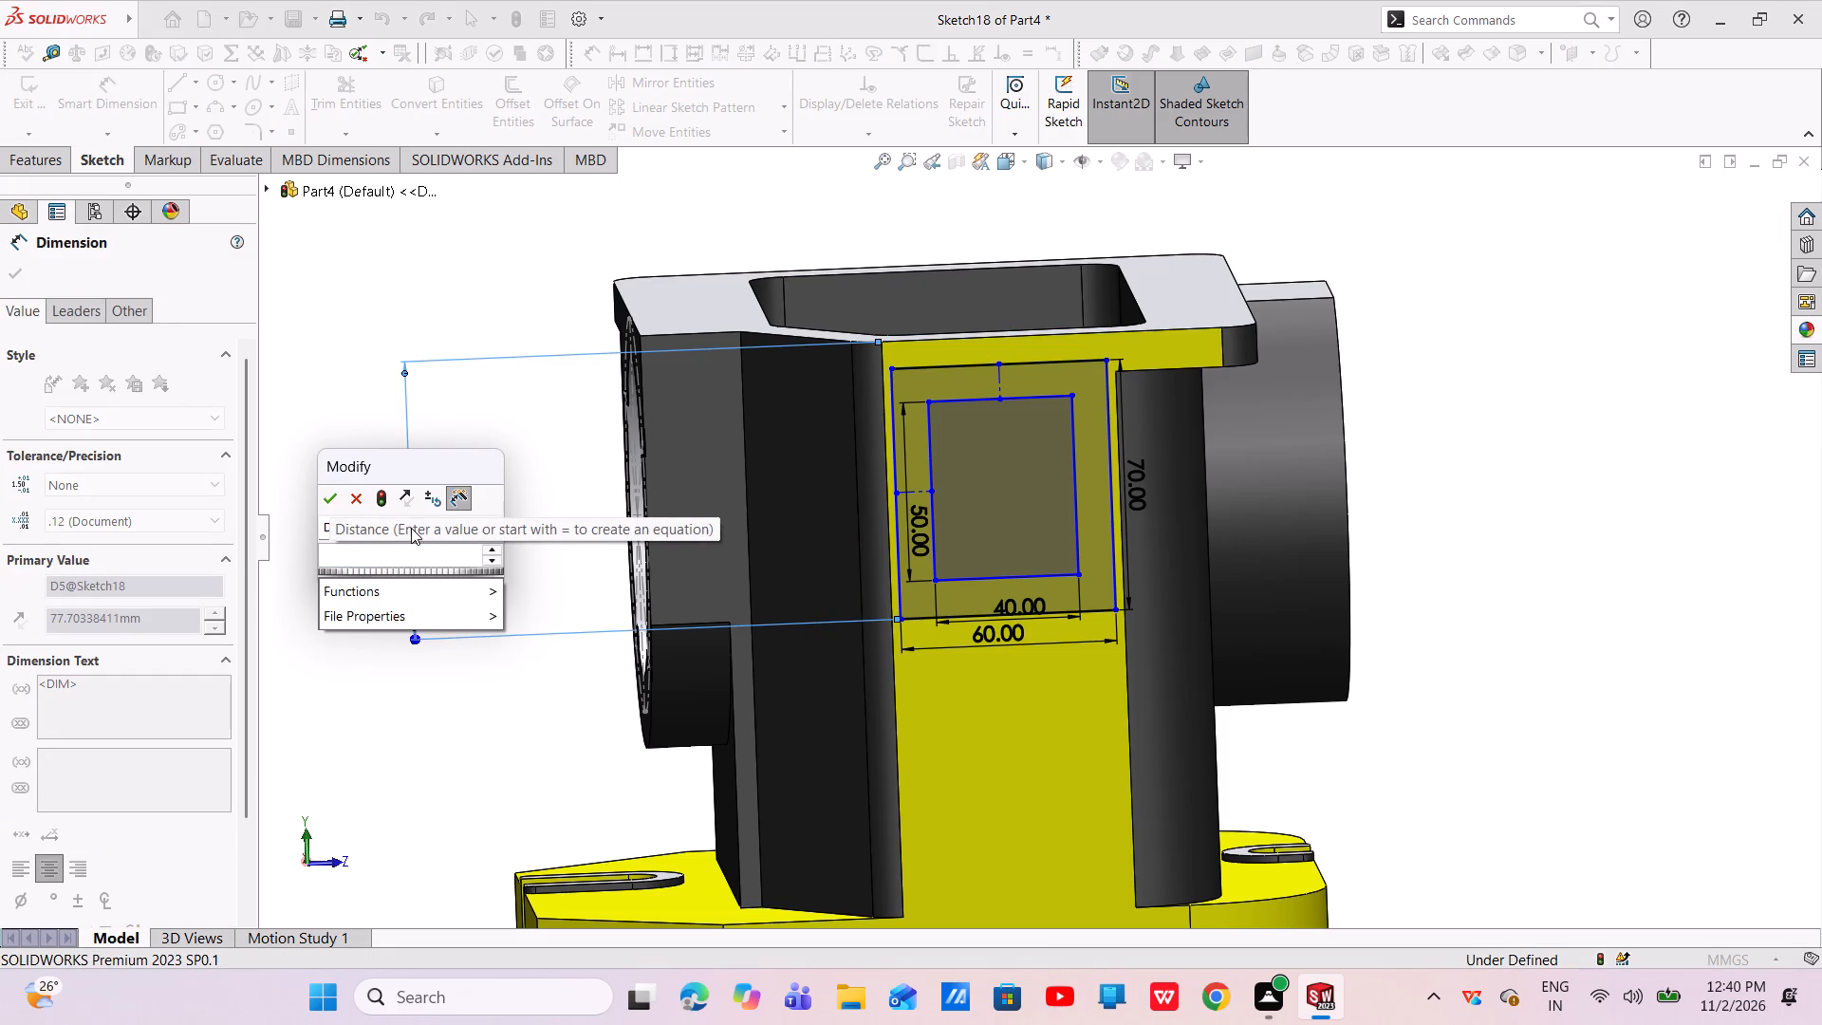
type("96")
key("Return")
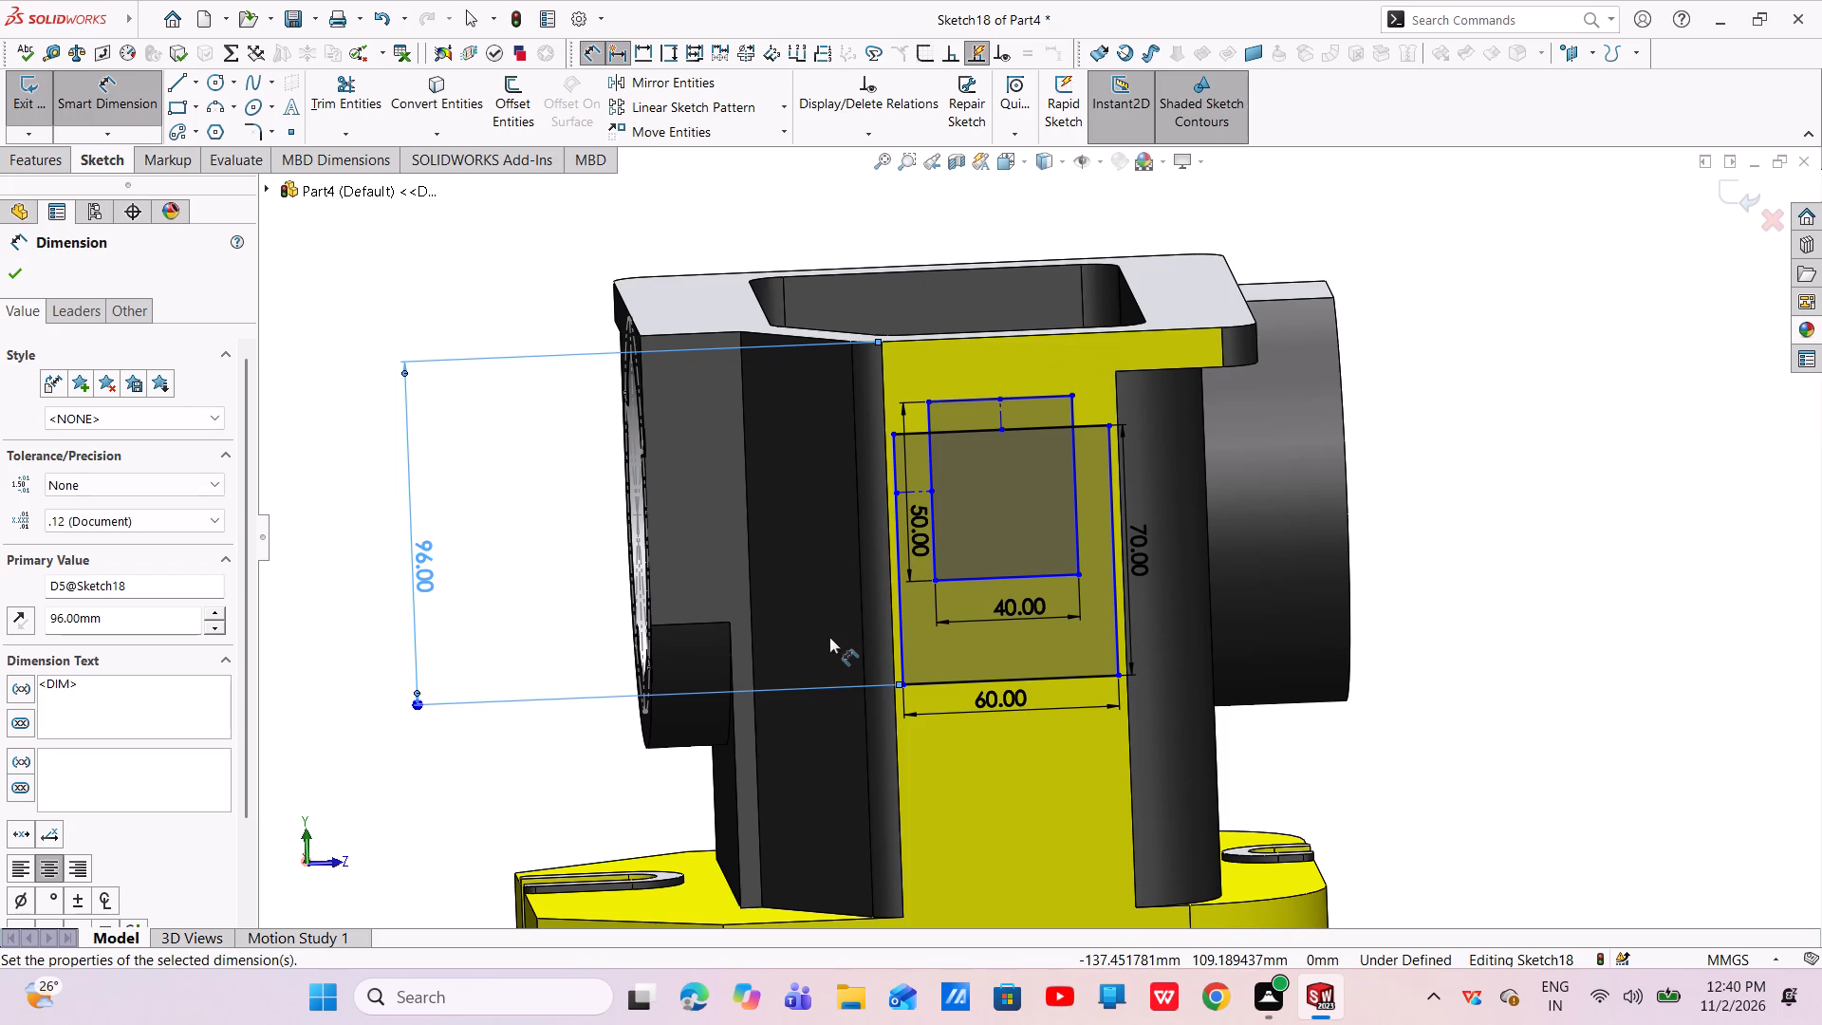
key("grave")
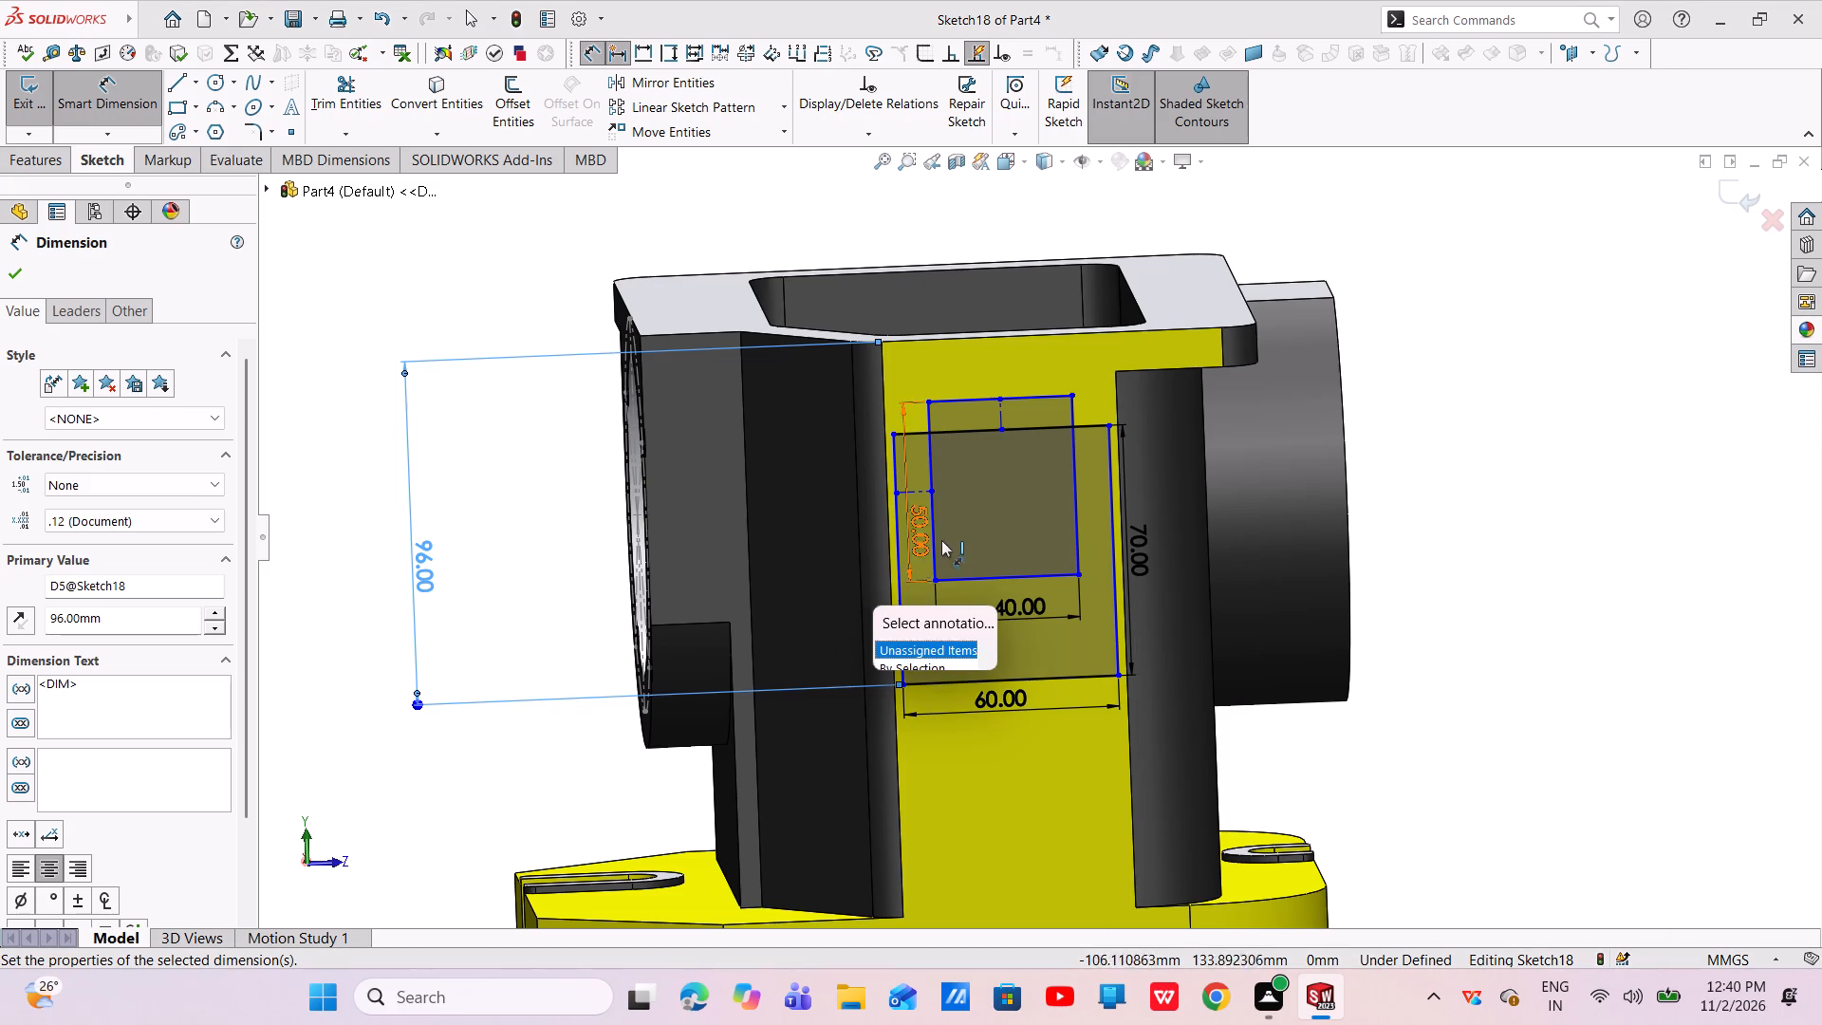
key("Escape")
Move the inner rectangle down until it lies fully inside the outer rectangle, with its top edge just below the outer one's.
left_click_drag(1004, 398, 1001, 440)
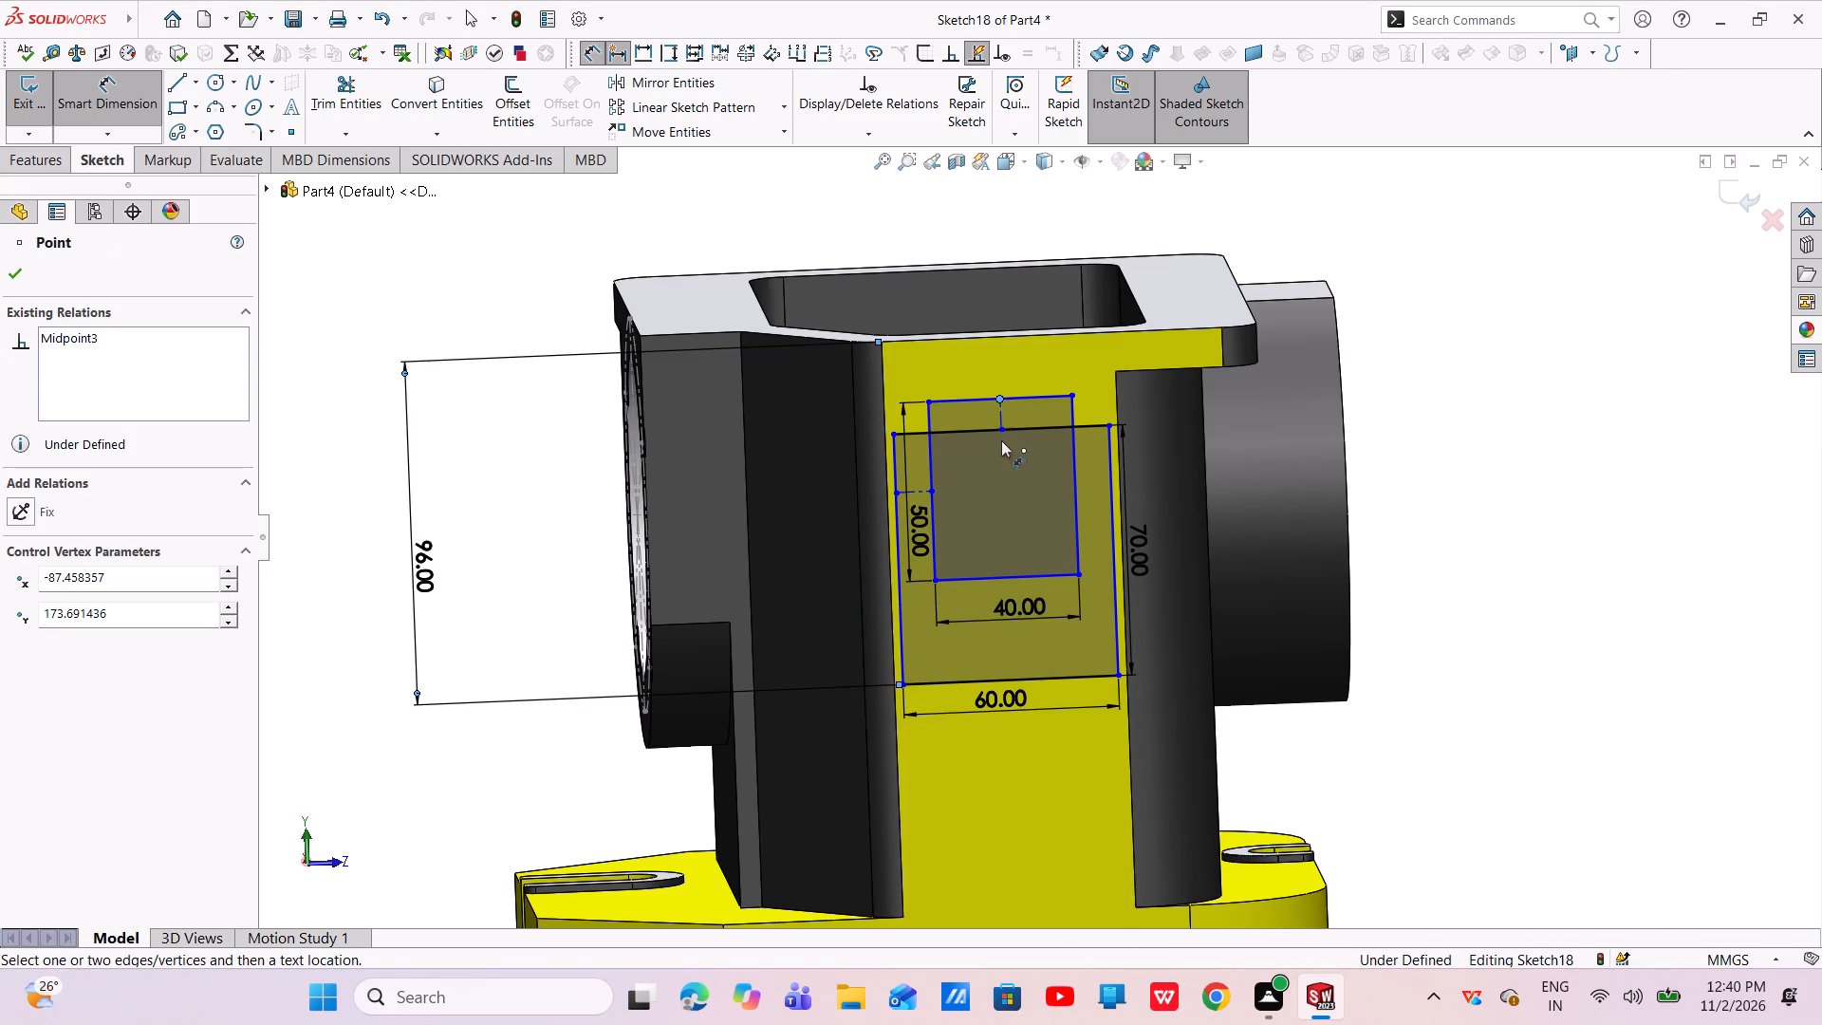
left_click_drag(1001, 440, 1000, 465)
key("Escape")
key("Escape")
left_click_drag(1018, 395, 1014, 450)
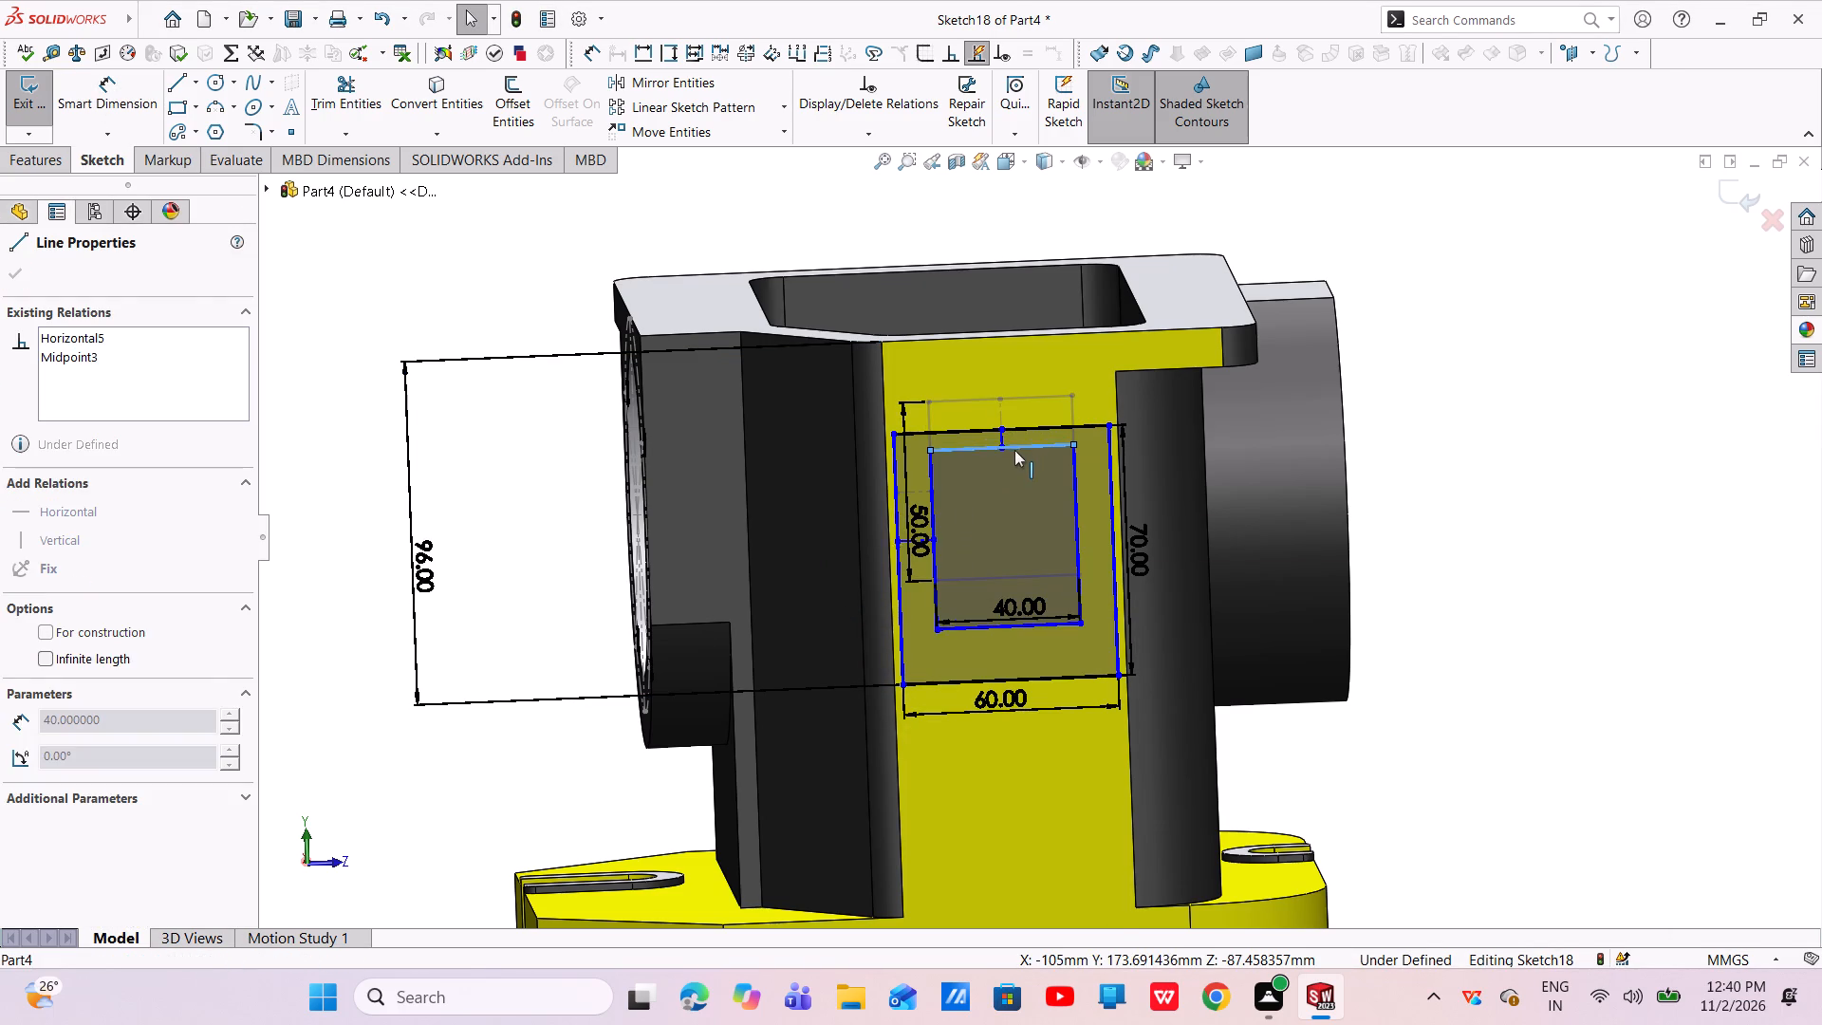
left_click_drag(1014, 450, 1013, 458)
key("Escape")
key("Escape")
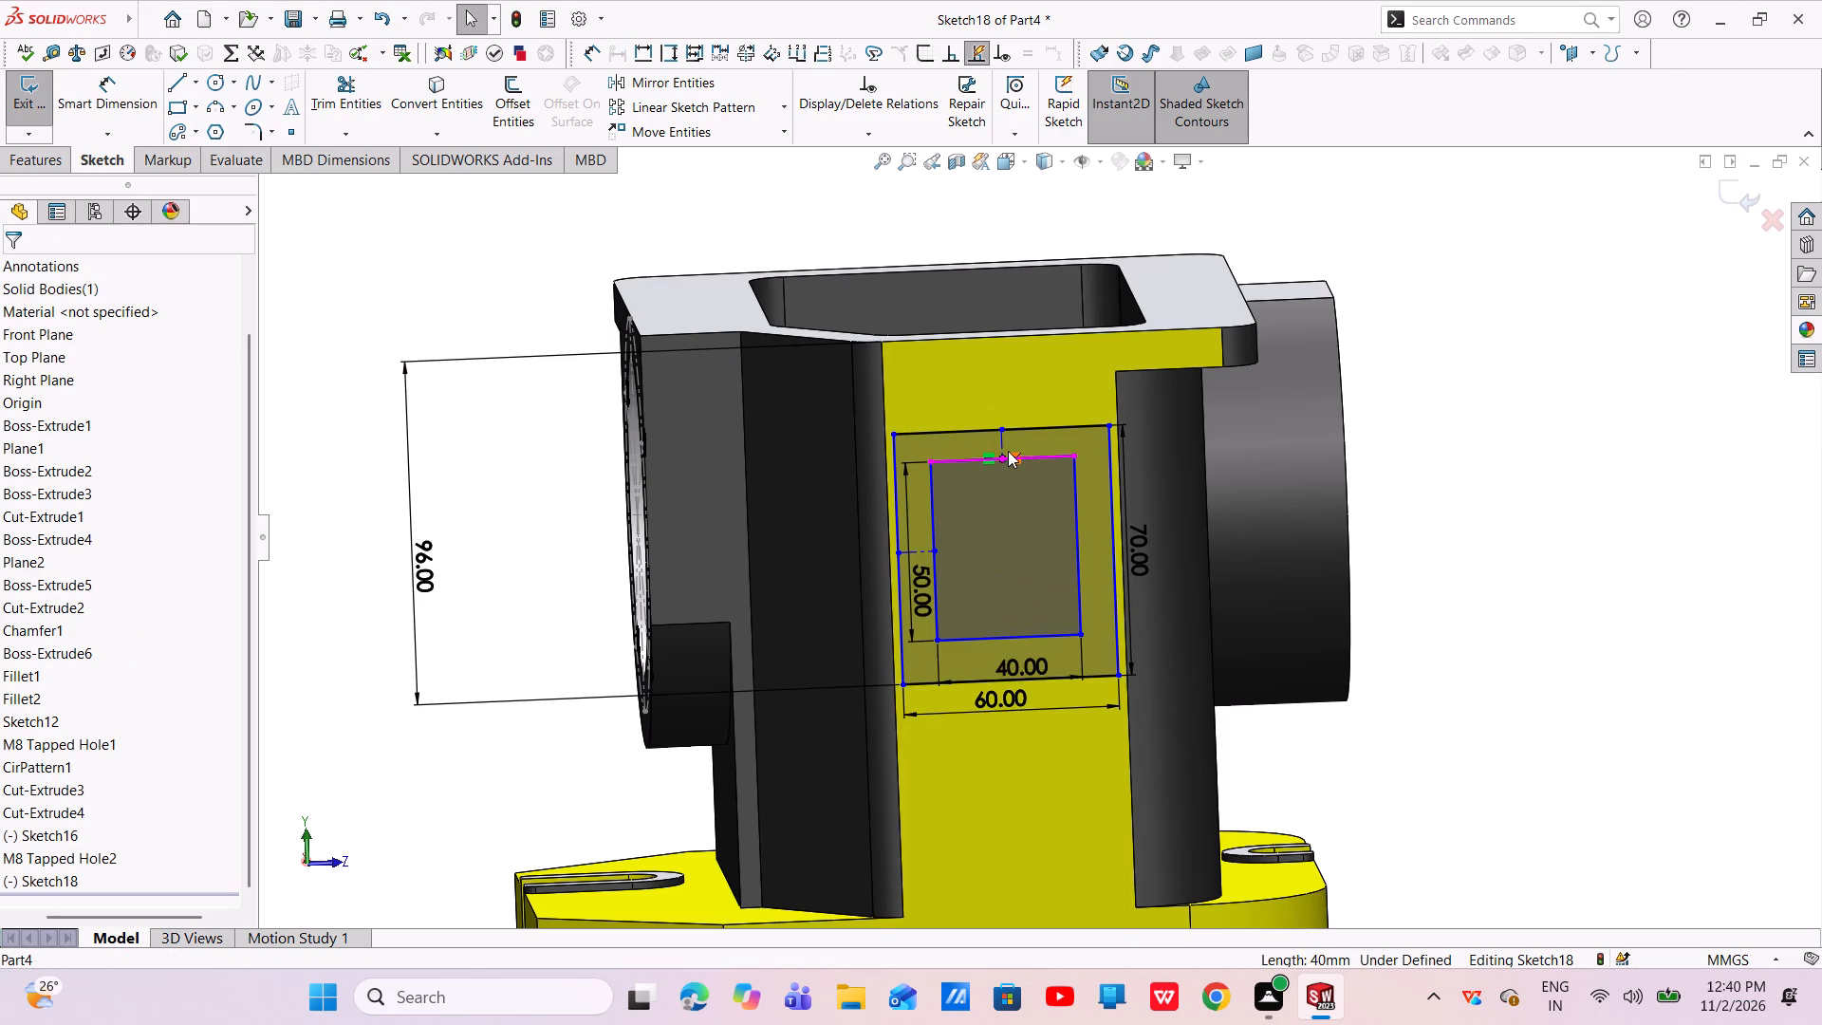
Make the two endpoints of the short centerline joining the rectangles' top edges vertical to each other.
scroll(1008, 451, "down", 6)
scroll(1005, 479, "up", 5)
scroll(1004, 602, "down", 5)
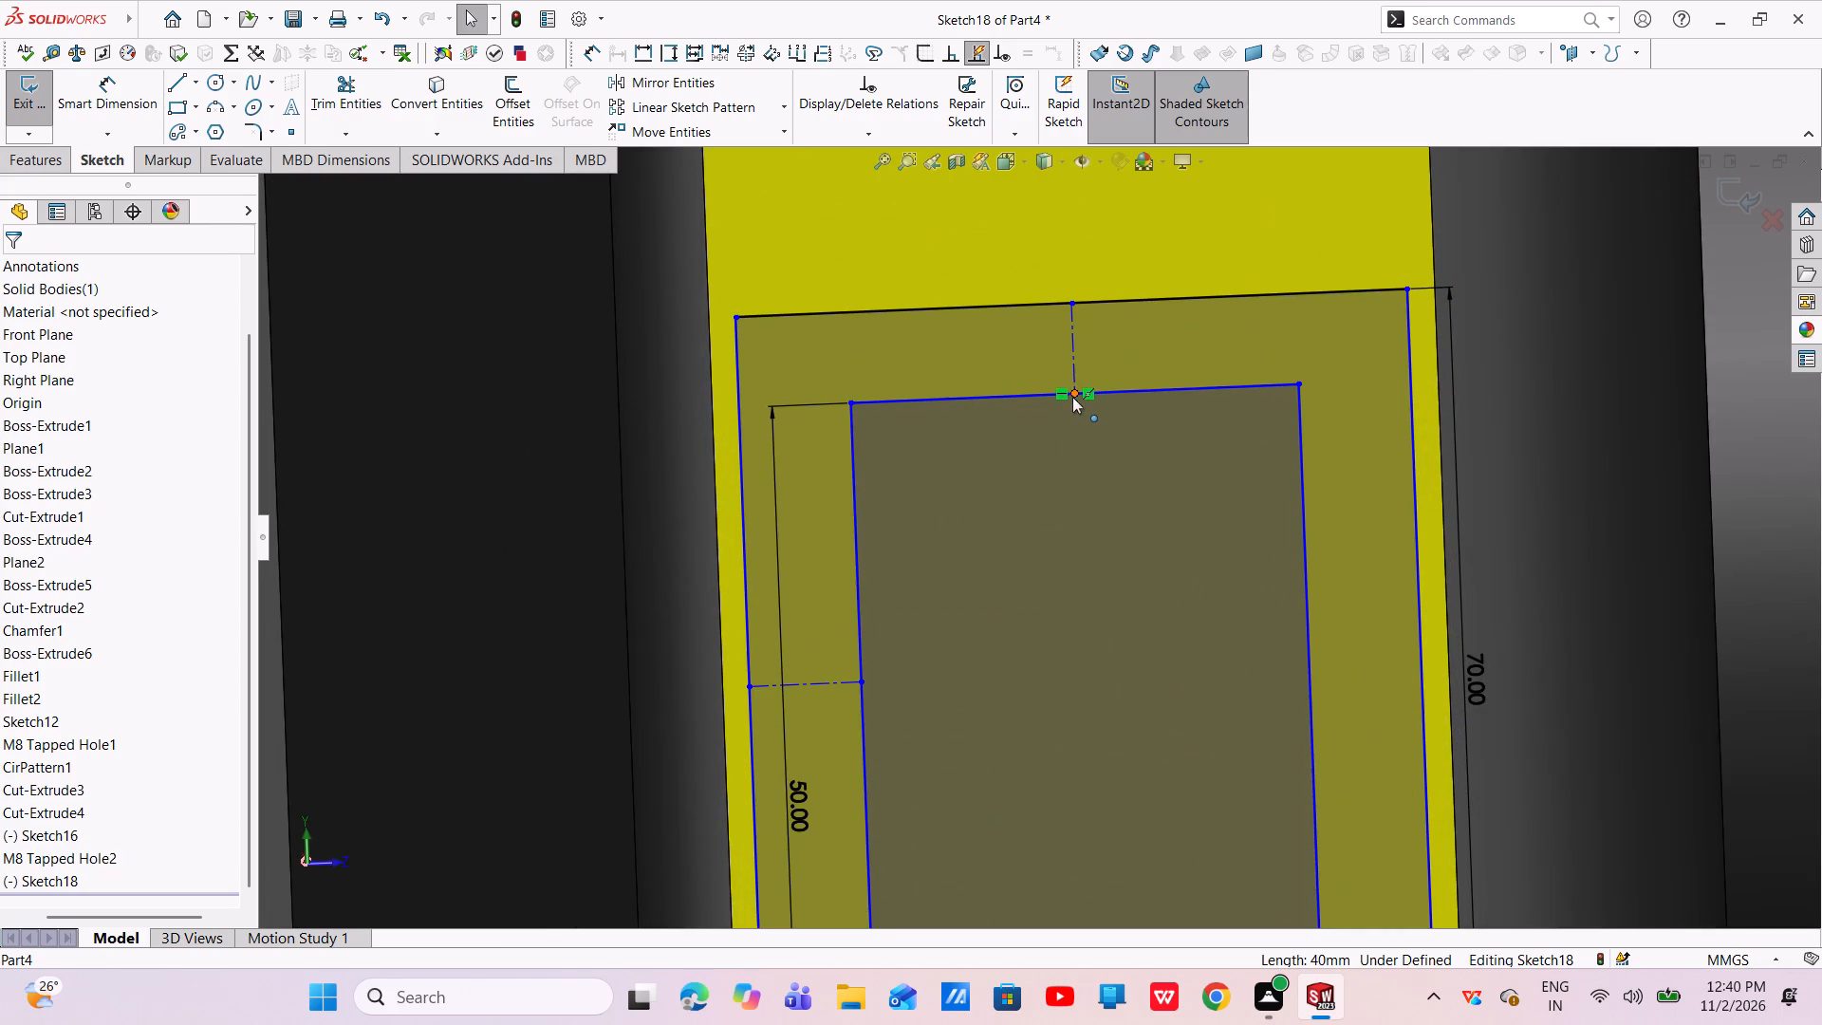
left_click(1072, 392)
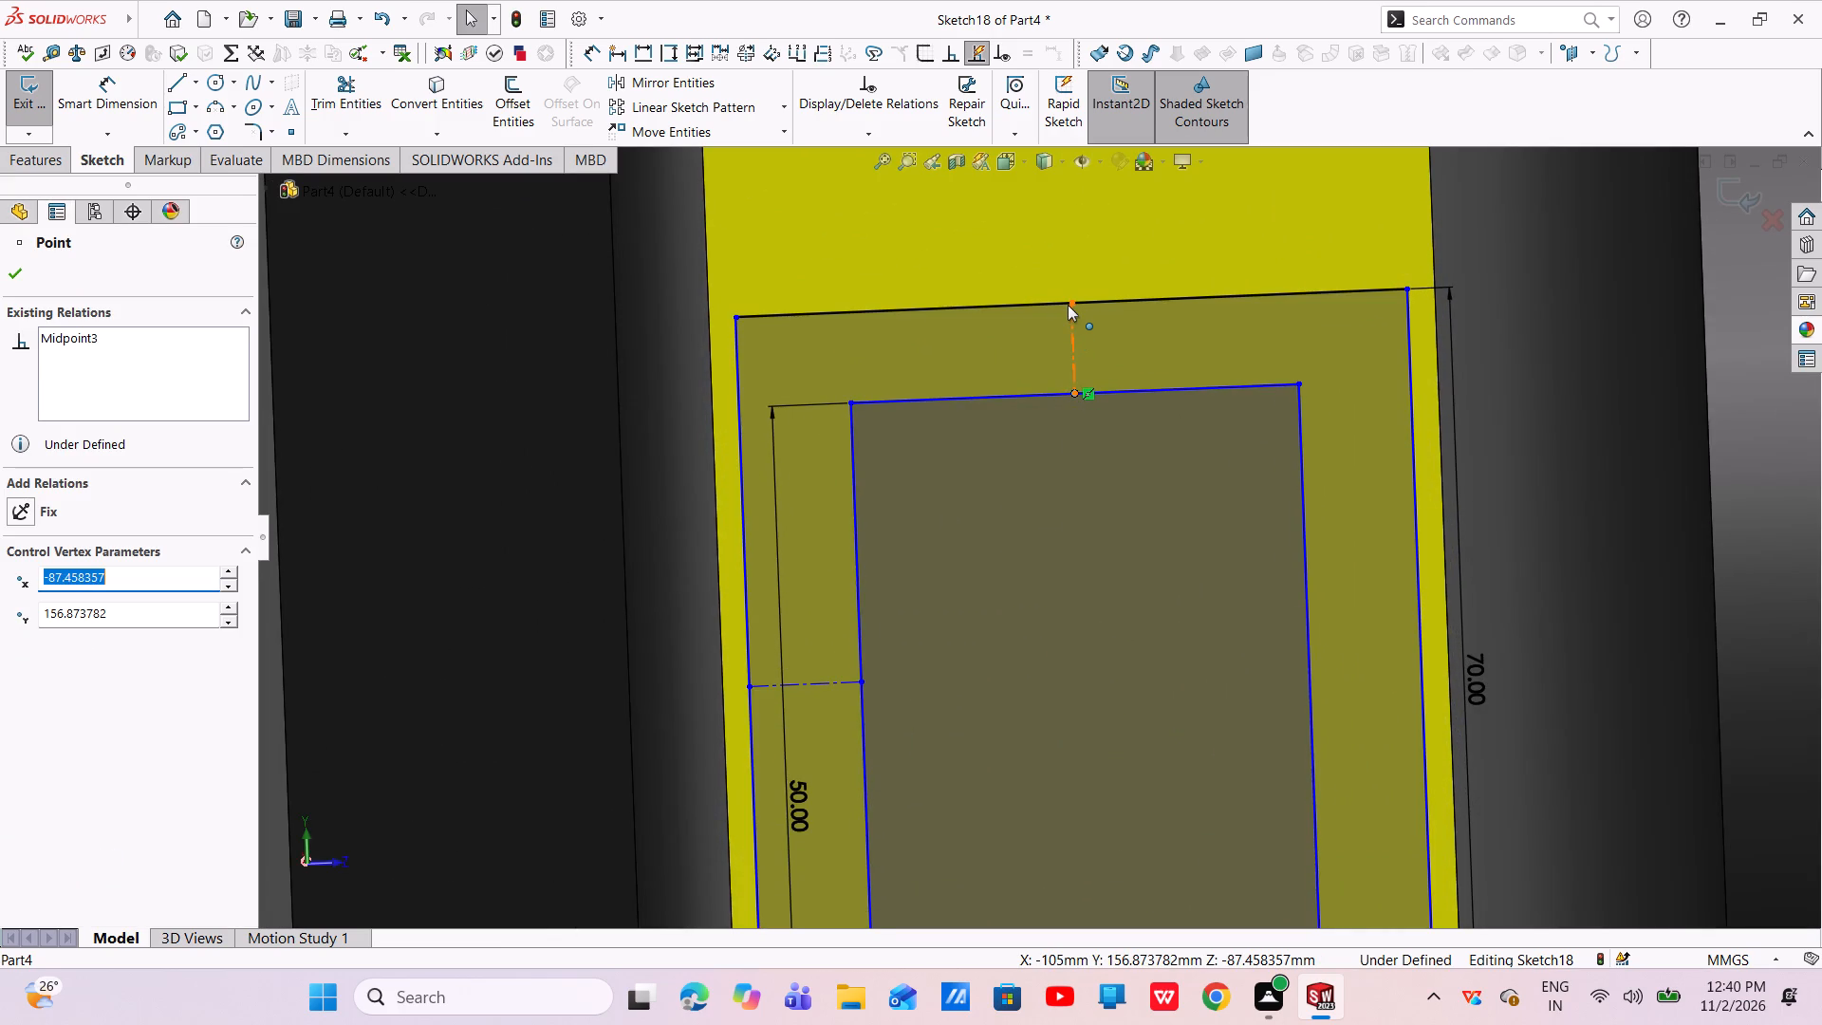
left_click(1068, 305, "ctrl")
left_click(1152, 224)
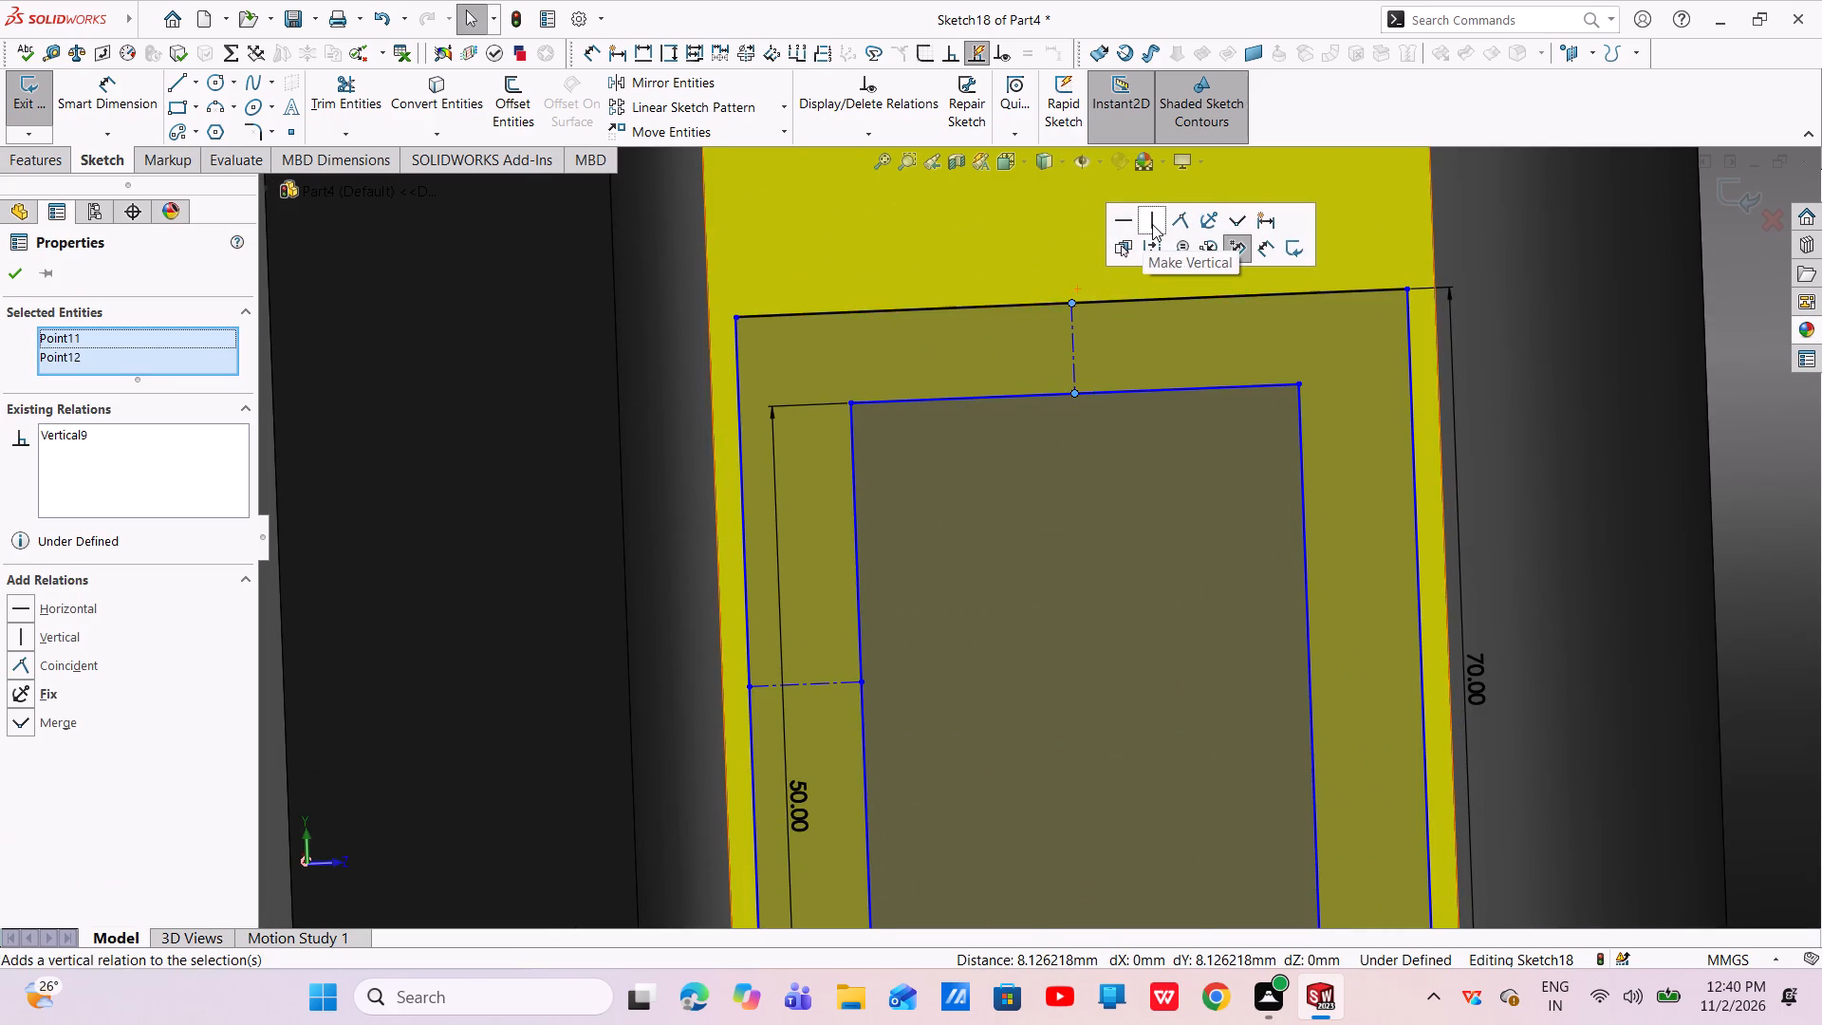
key("Escape")
key("Escape")
Dimension the rectangles' vertical centerline 100 mm from the vertical edge of the housing's bored end face.
scroll(1106, 436, "up", 4)
scroll(1058, 712, "down", 2)
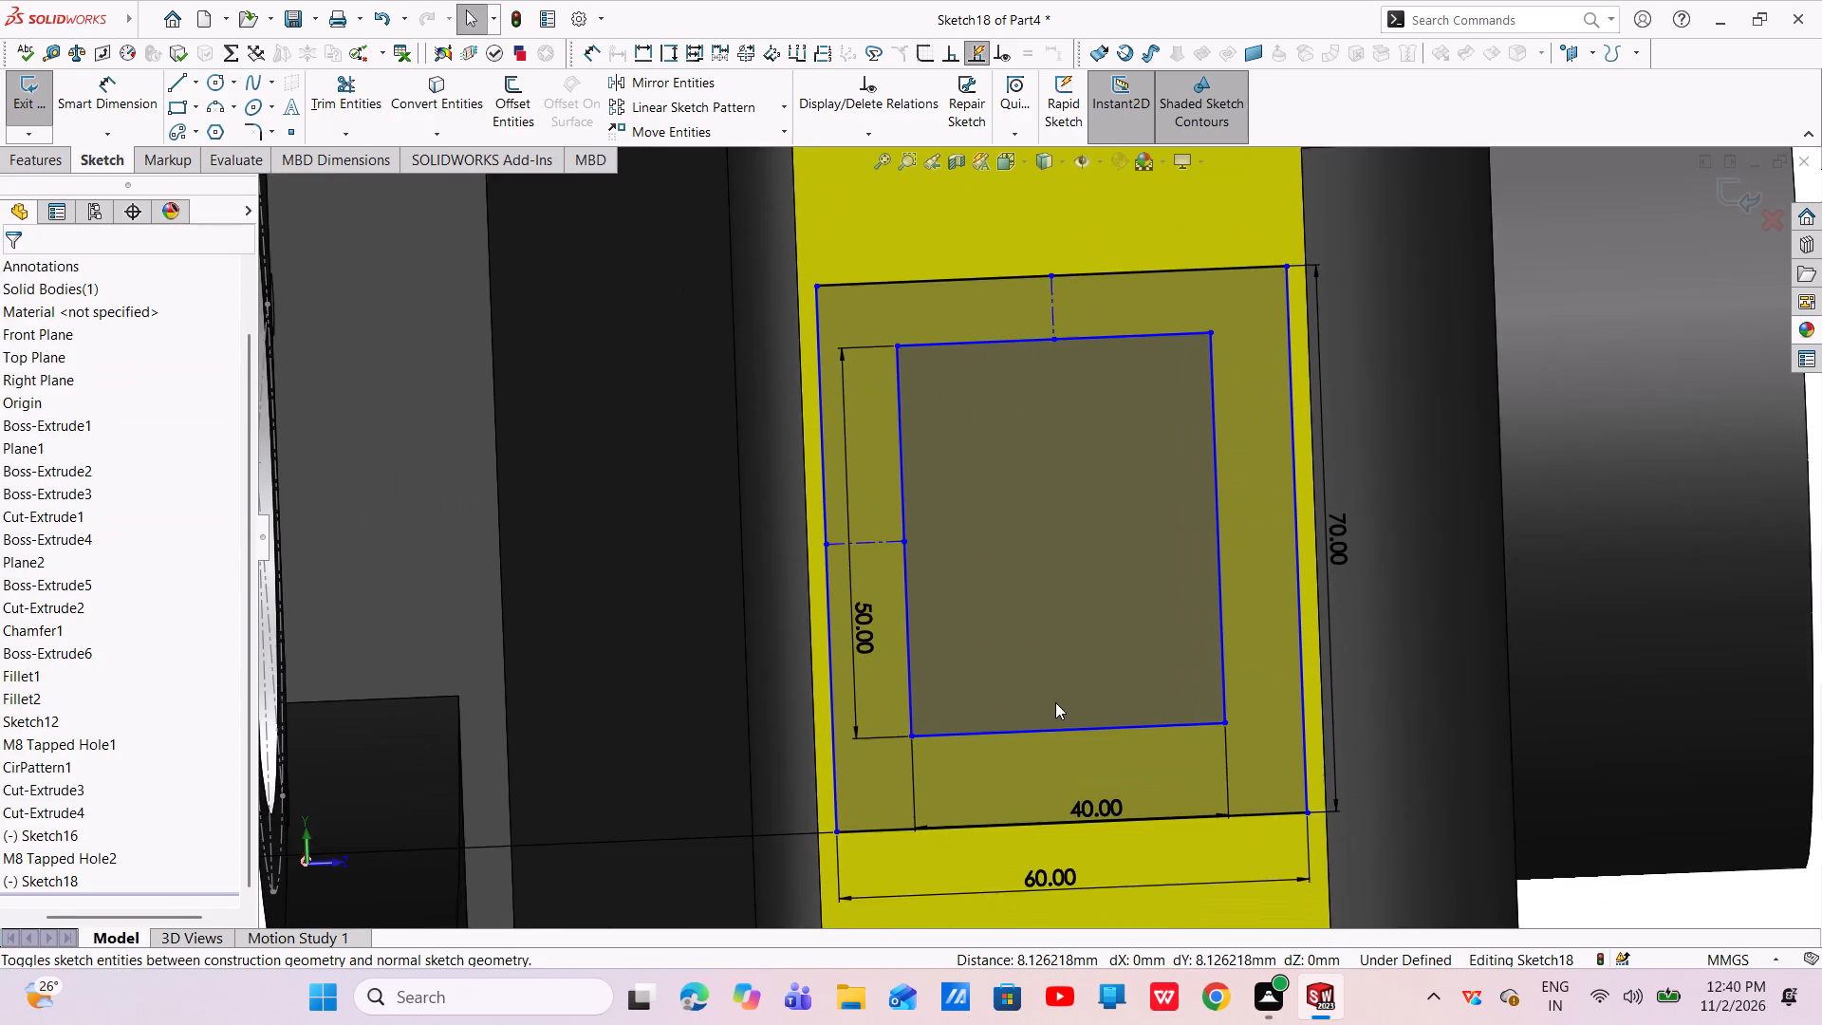
scroll(1052, 697, "up", 1)
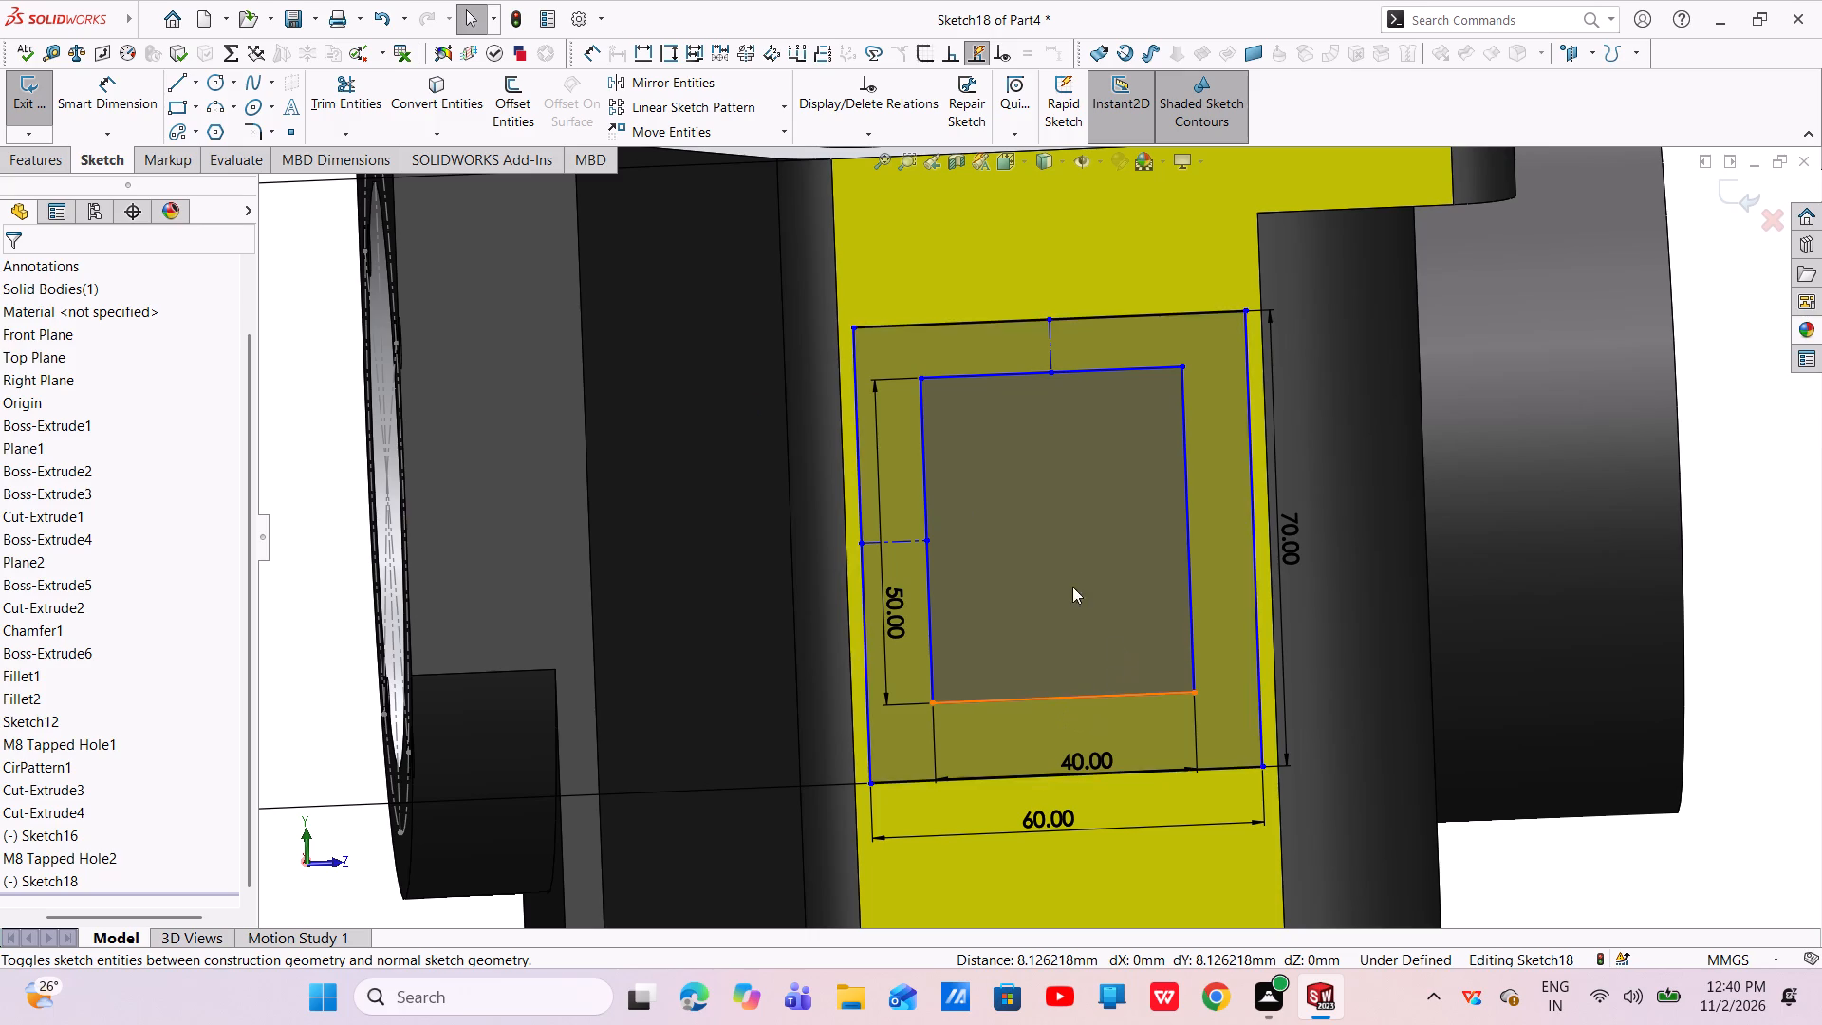
scroll(907, 497, "up", 3)
scroll(1096, 692, "down", 1)
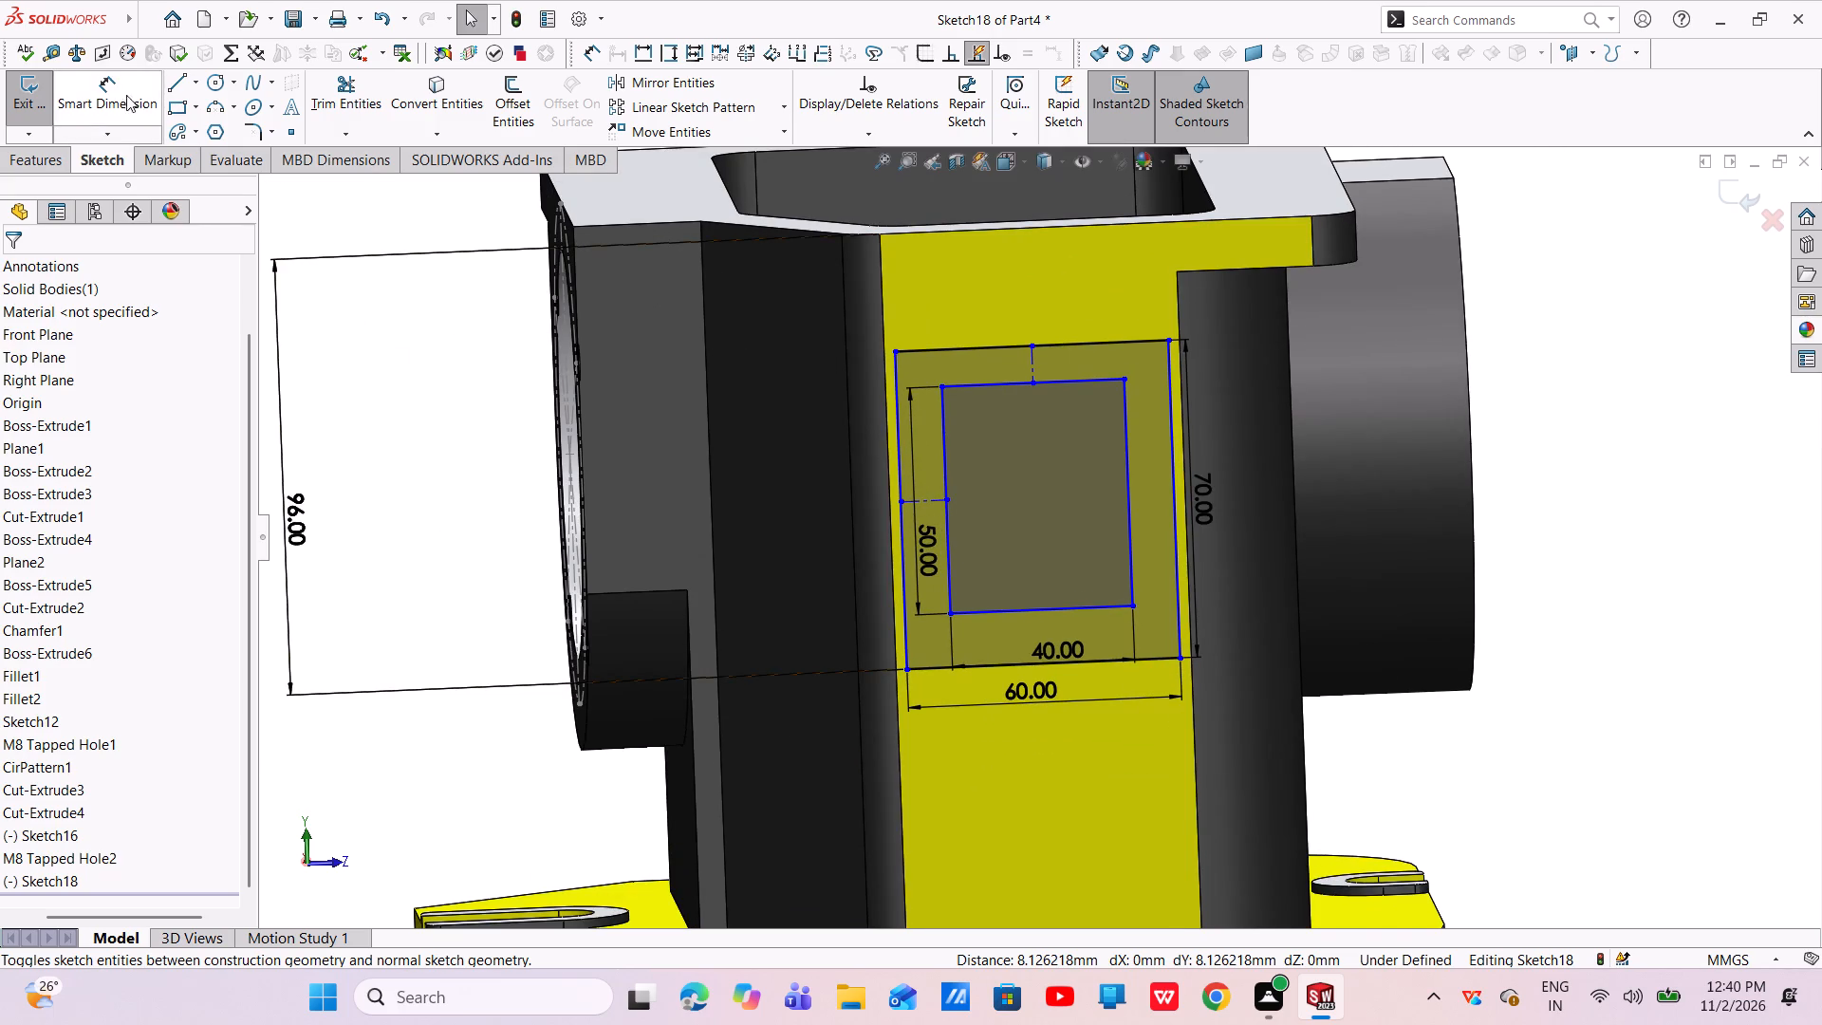
left_click(116, 71)
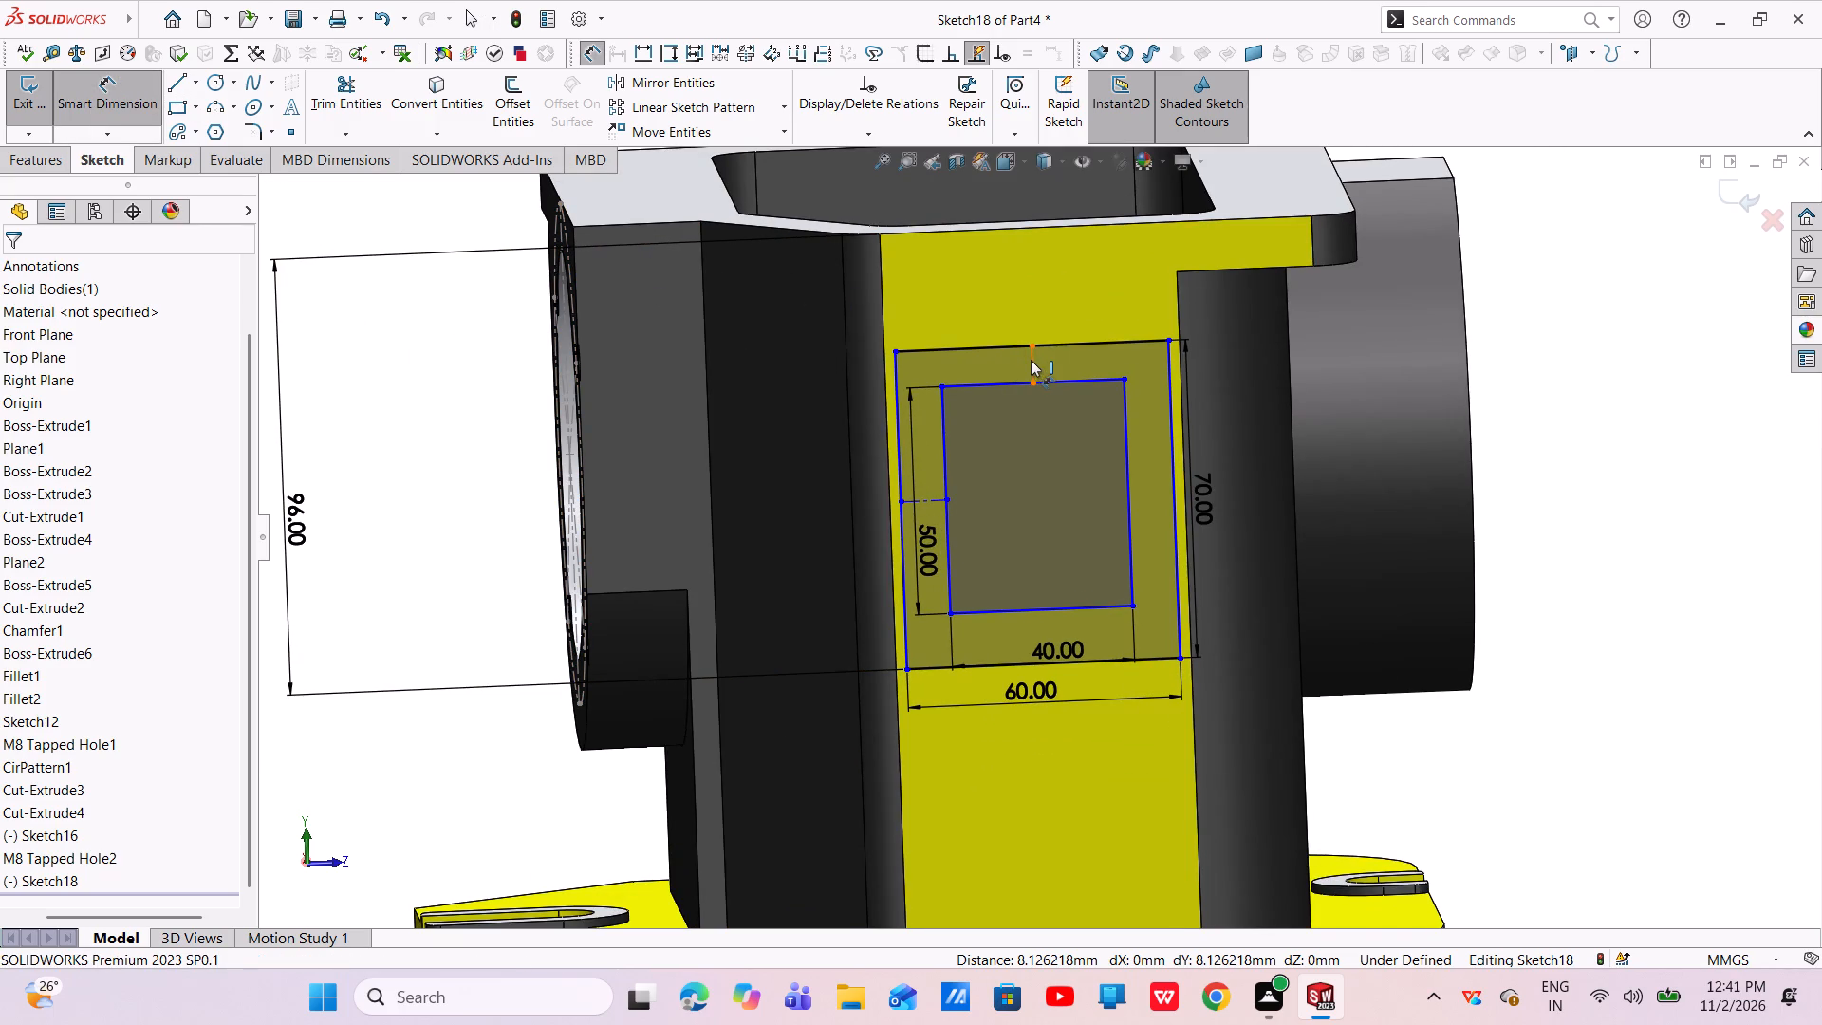
left_click(1031, 360)
left_click(576, 252)
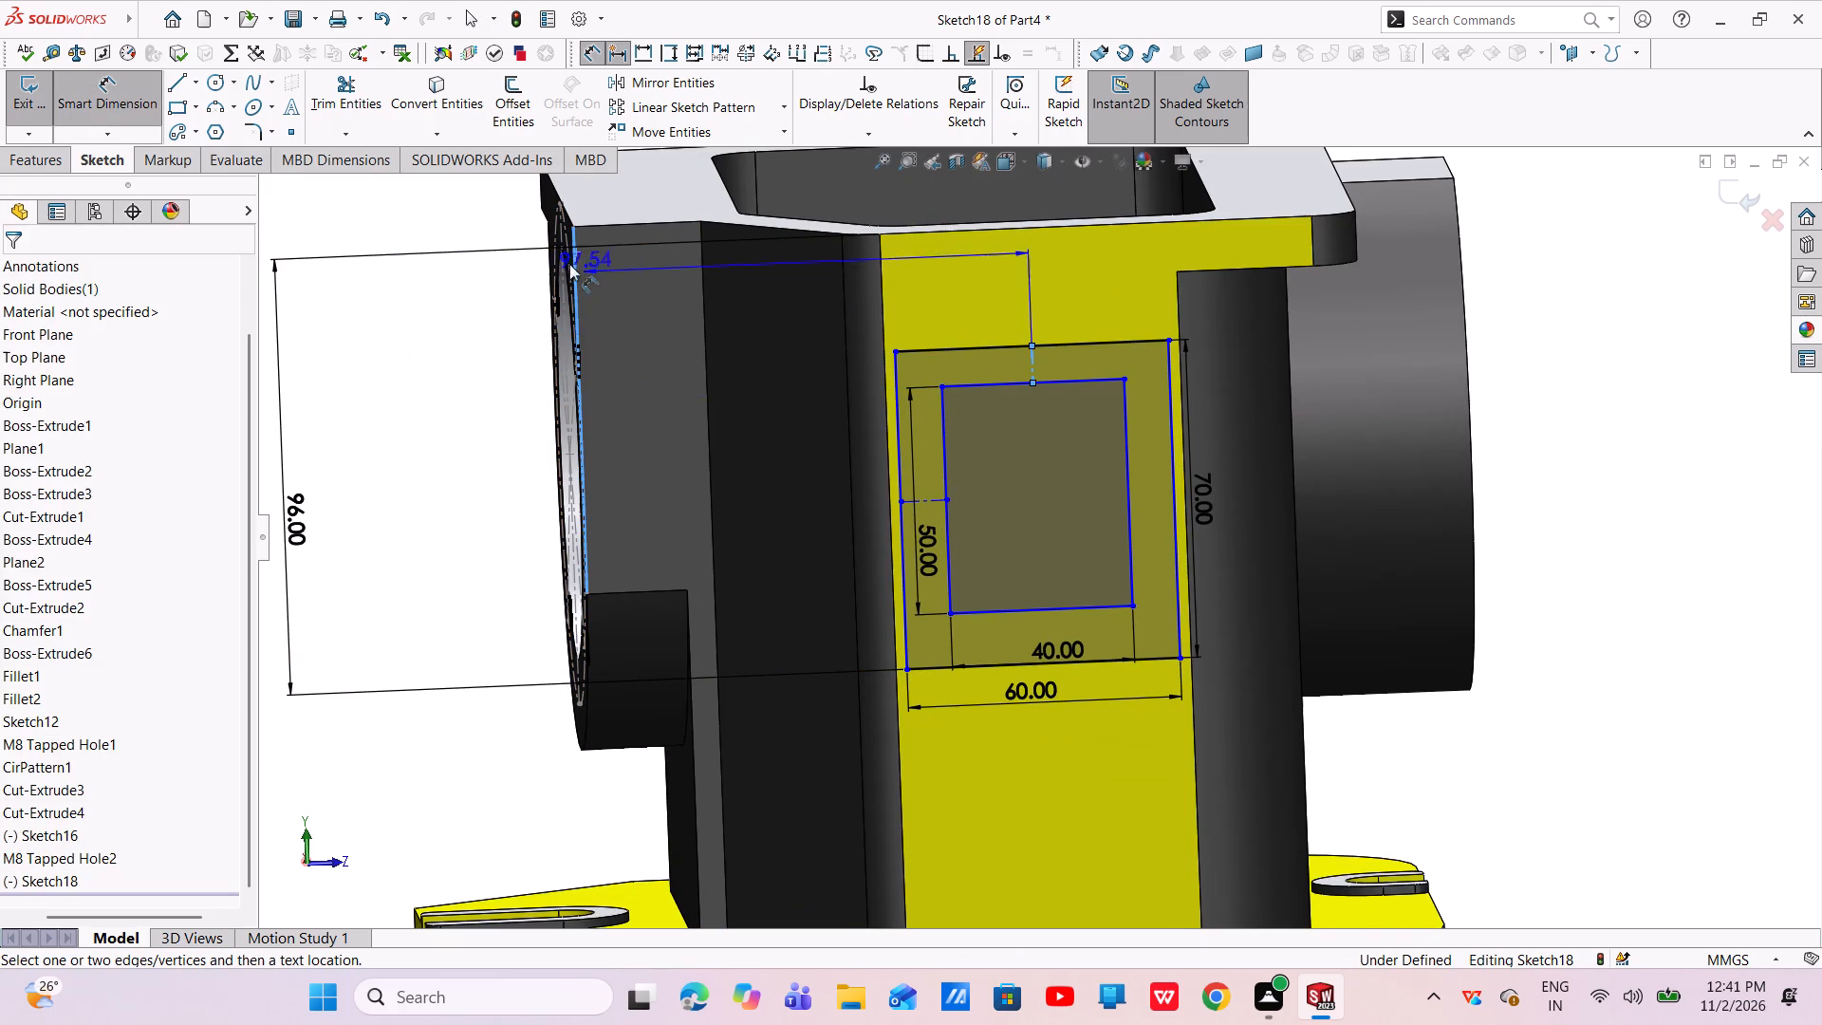
left_click(440, 511)
key("BackSpace")
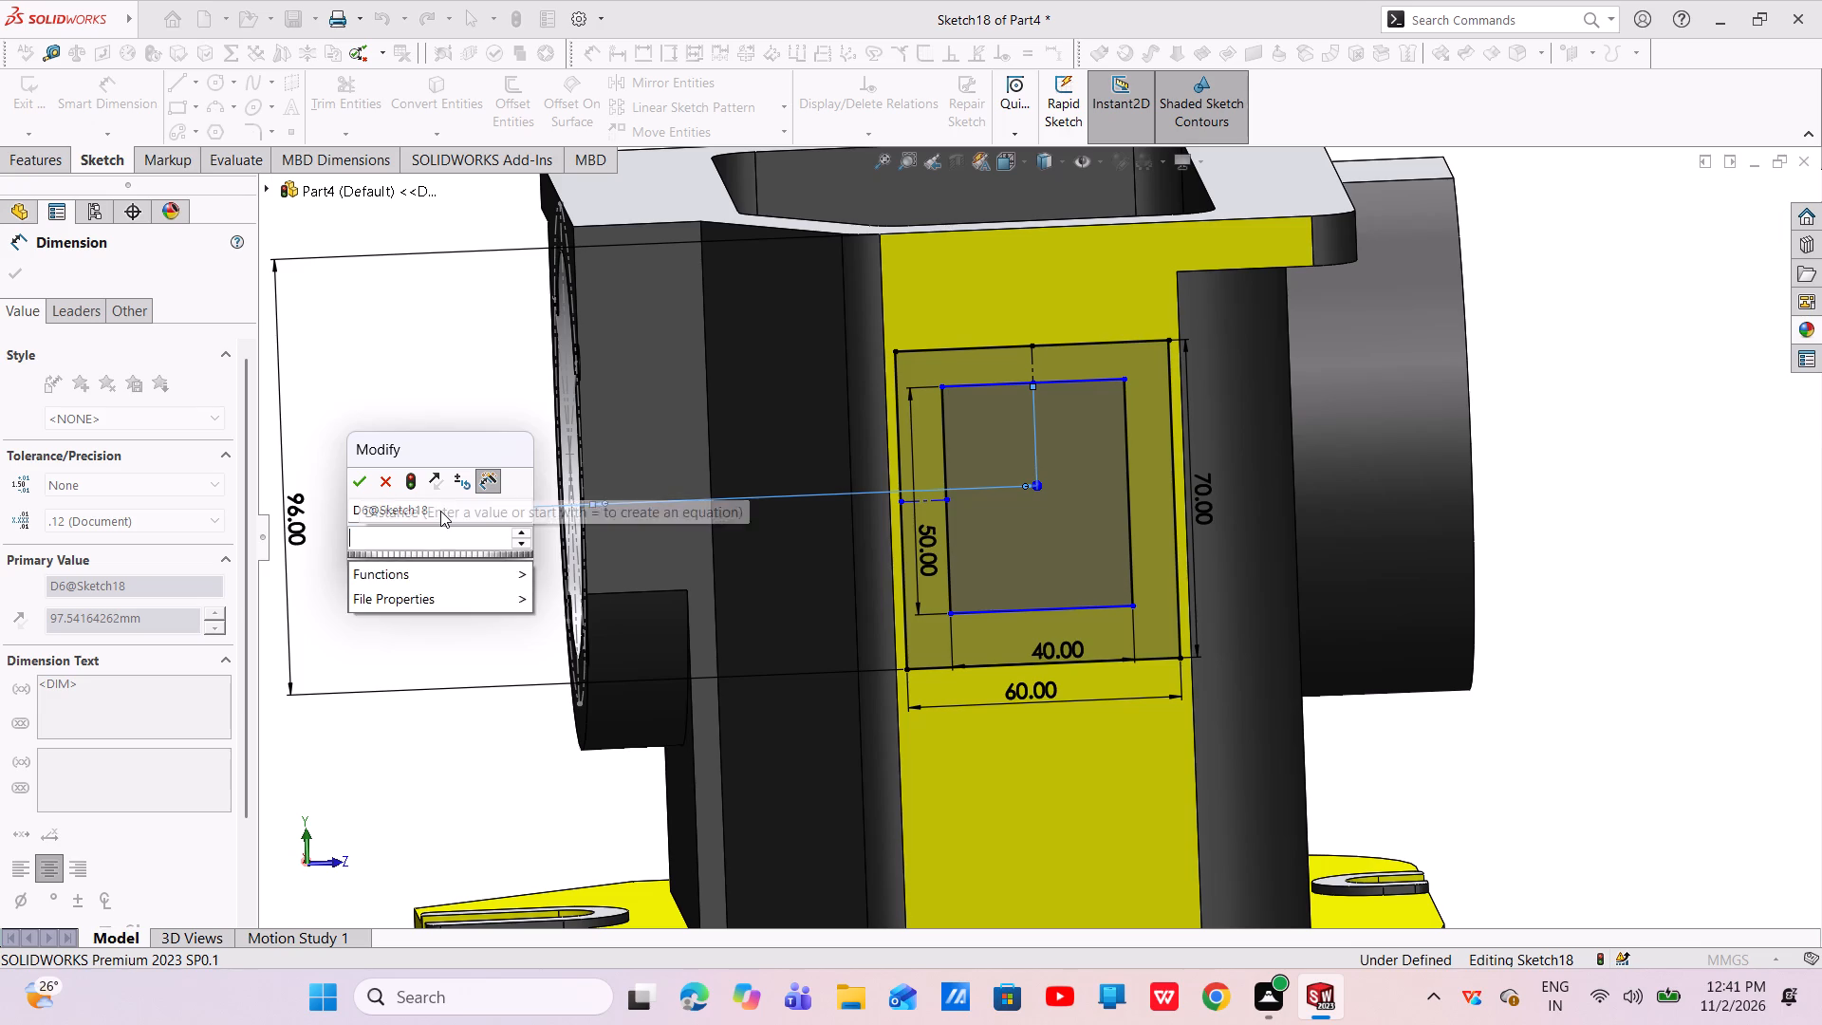
type("100")
key("Return")
key("Escape")
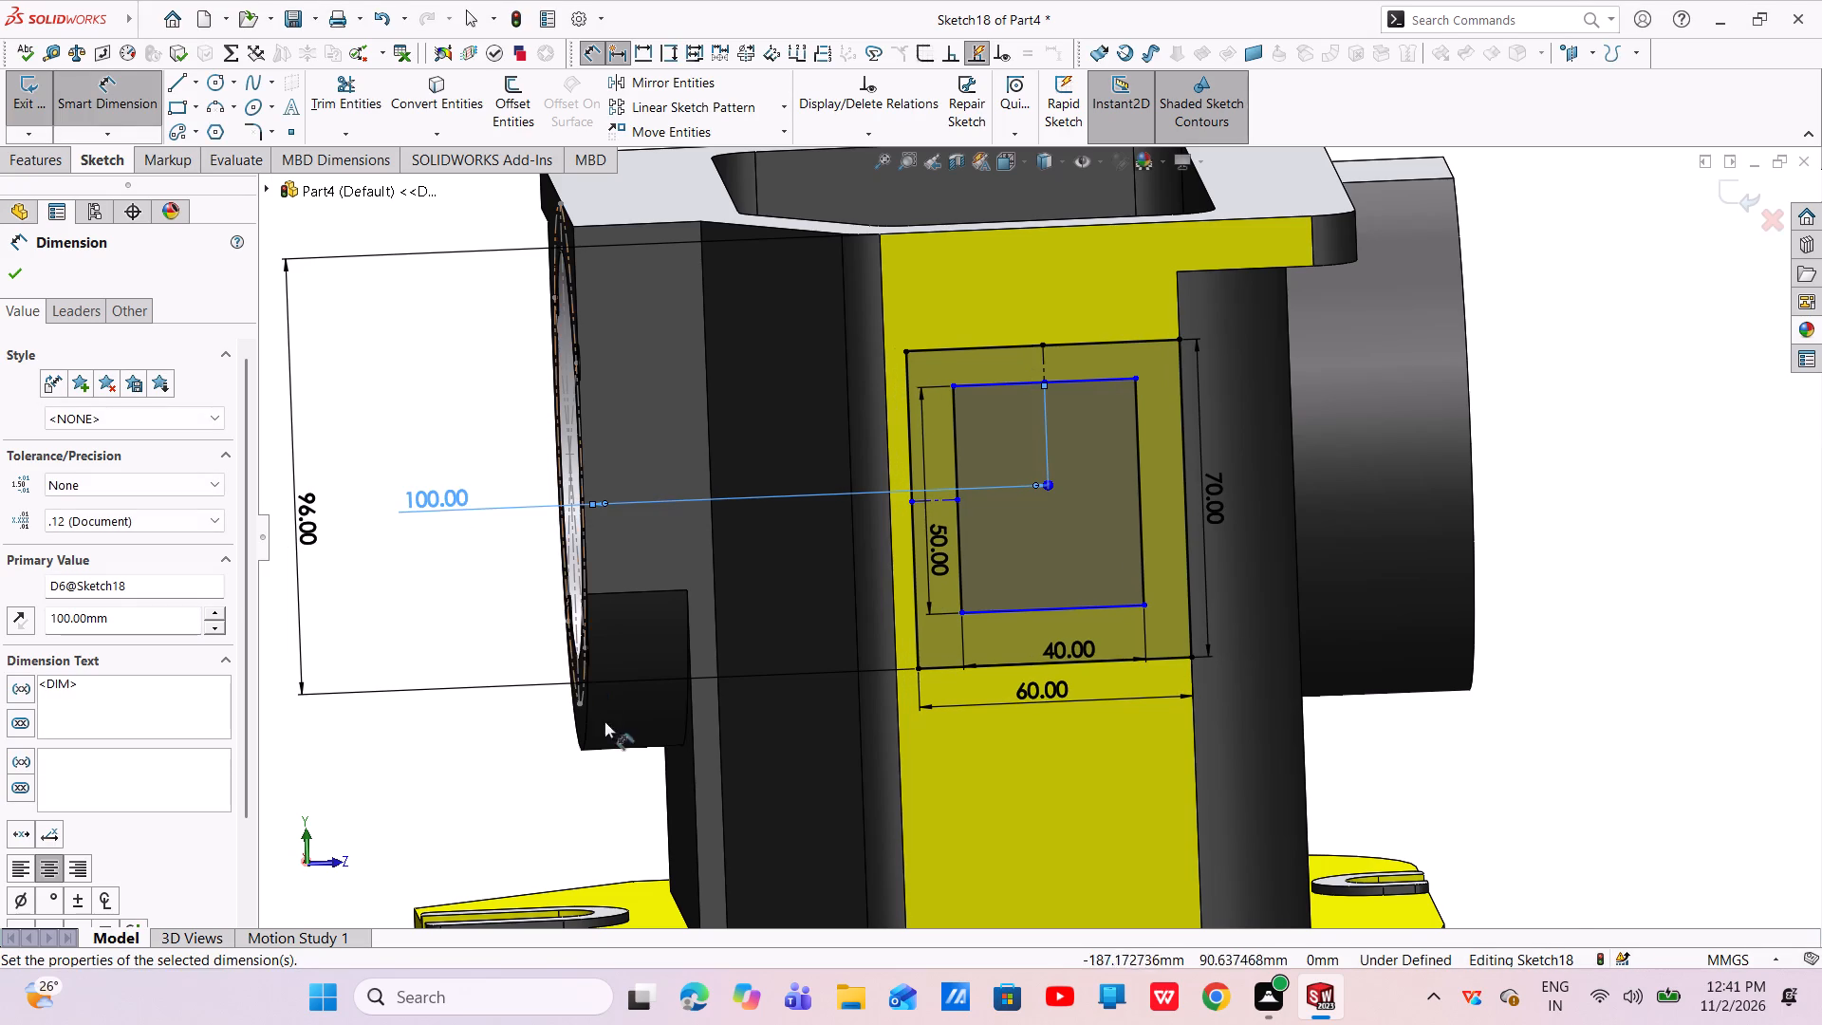
key("Escape")
View Sketch18 face-on and delete the 100 mm horizontal dimension.
scroll(1016, 744, "up", 3)
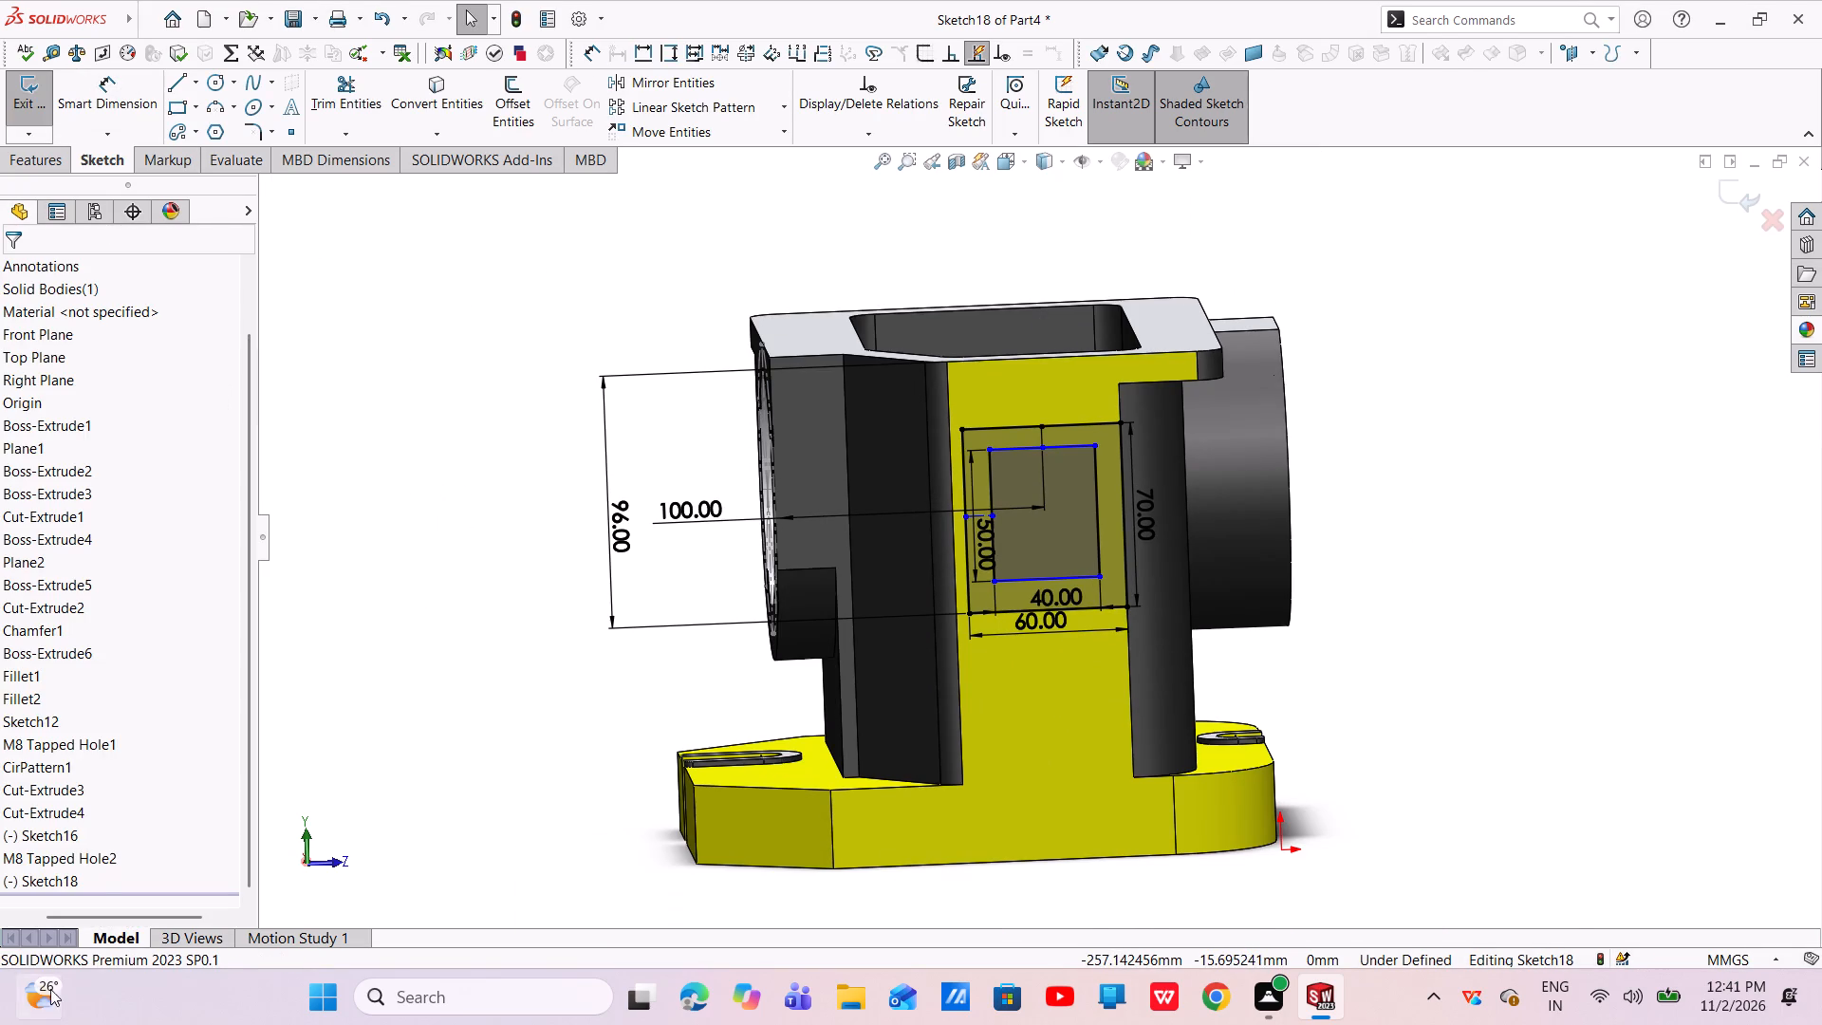
scroll(79, 749, "down", 5)
left_click(65, 877)
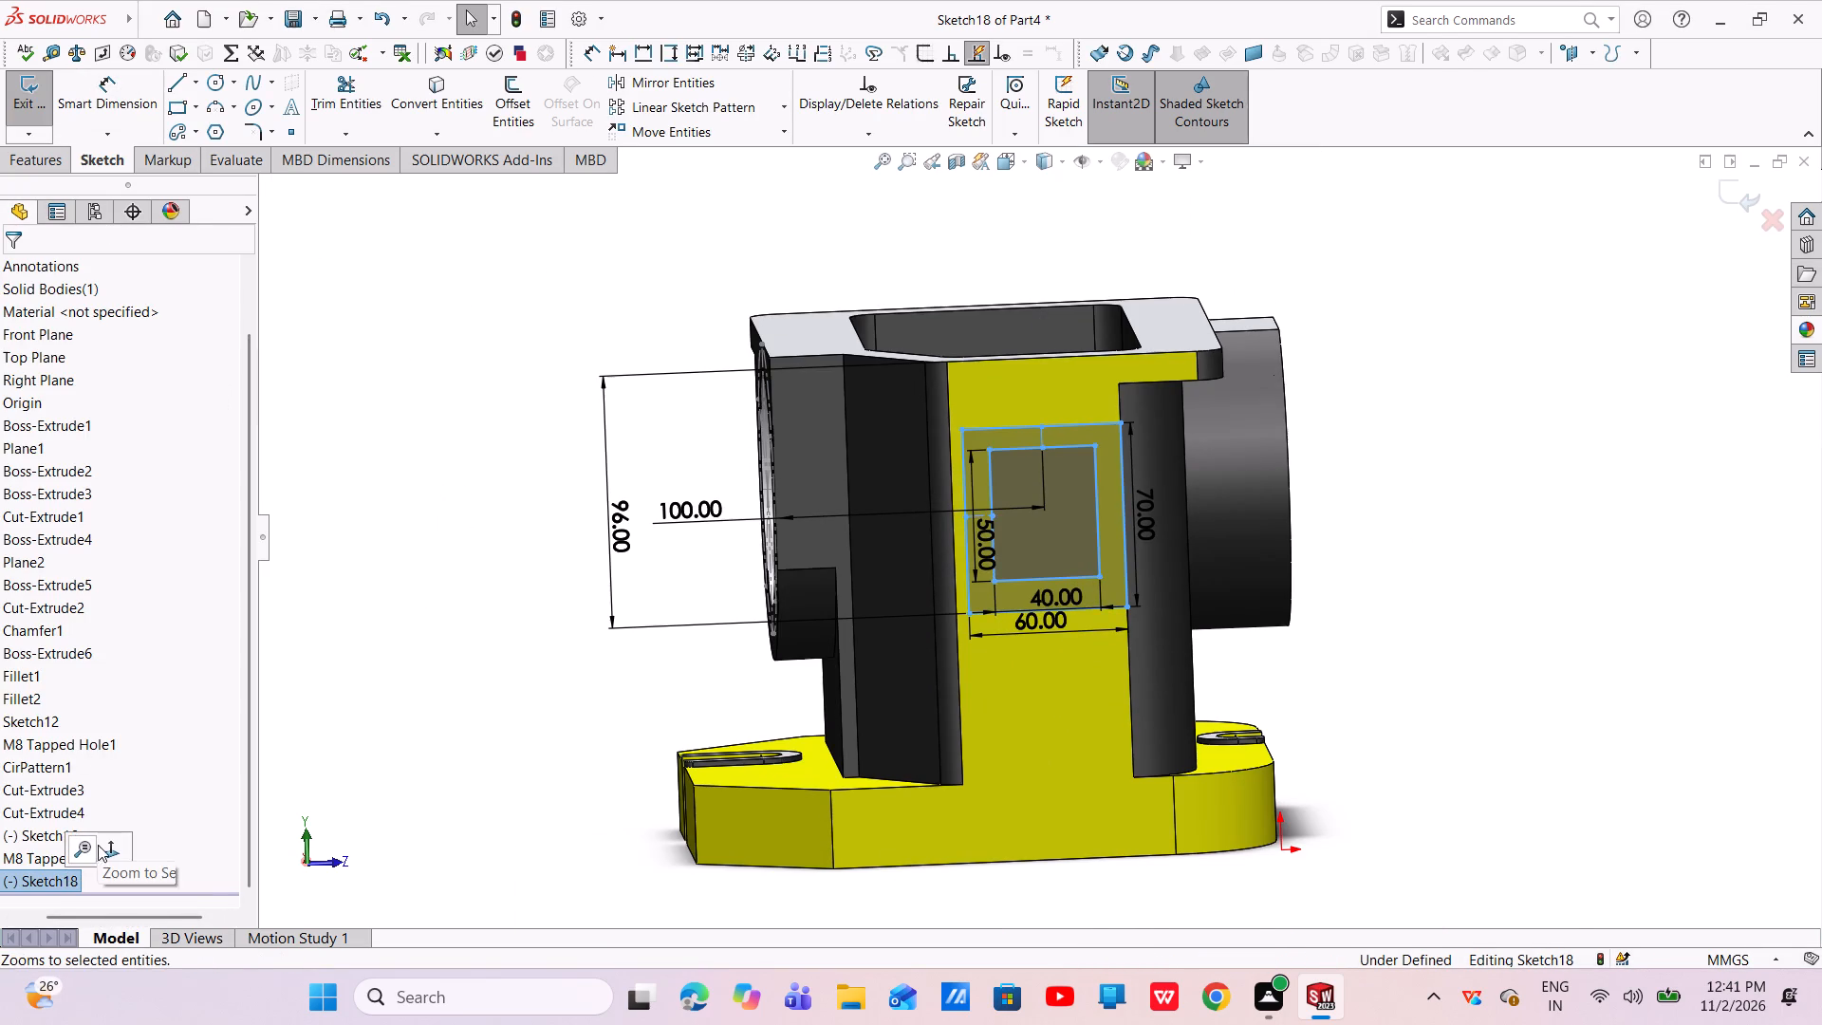
left_click(99, 846)
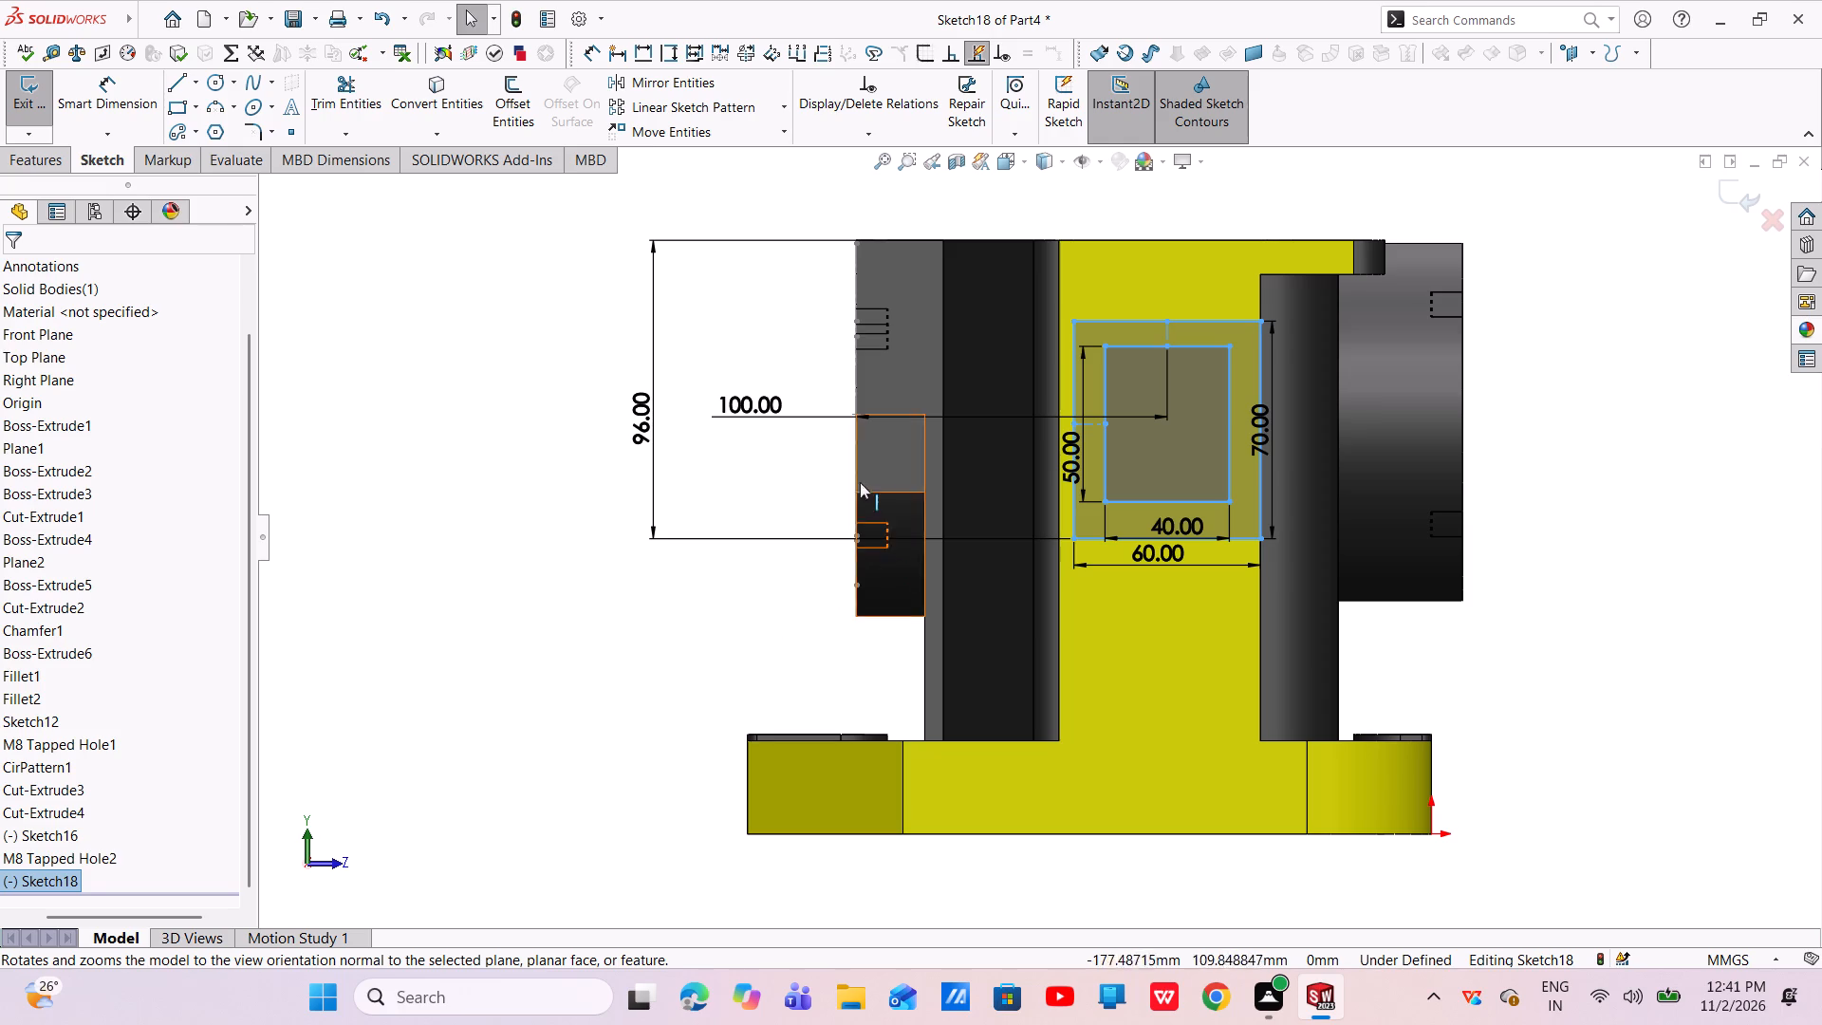
left_click(792, 412)
right_click(792, 412)
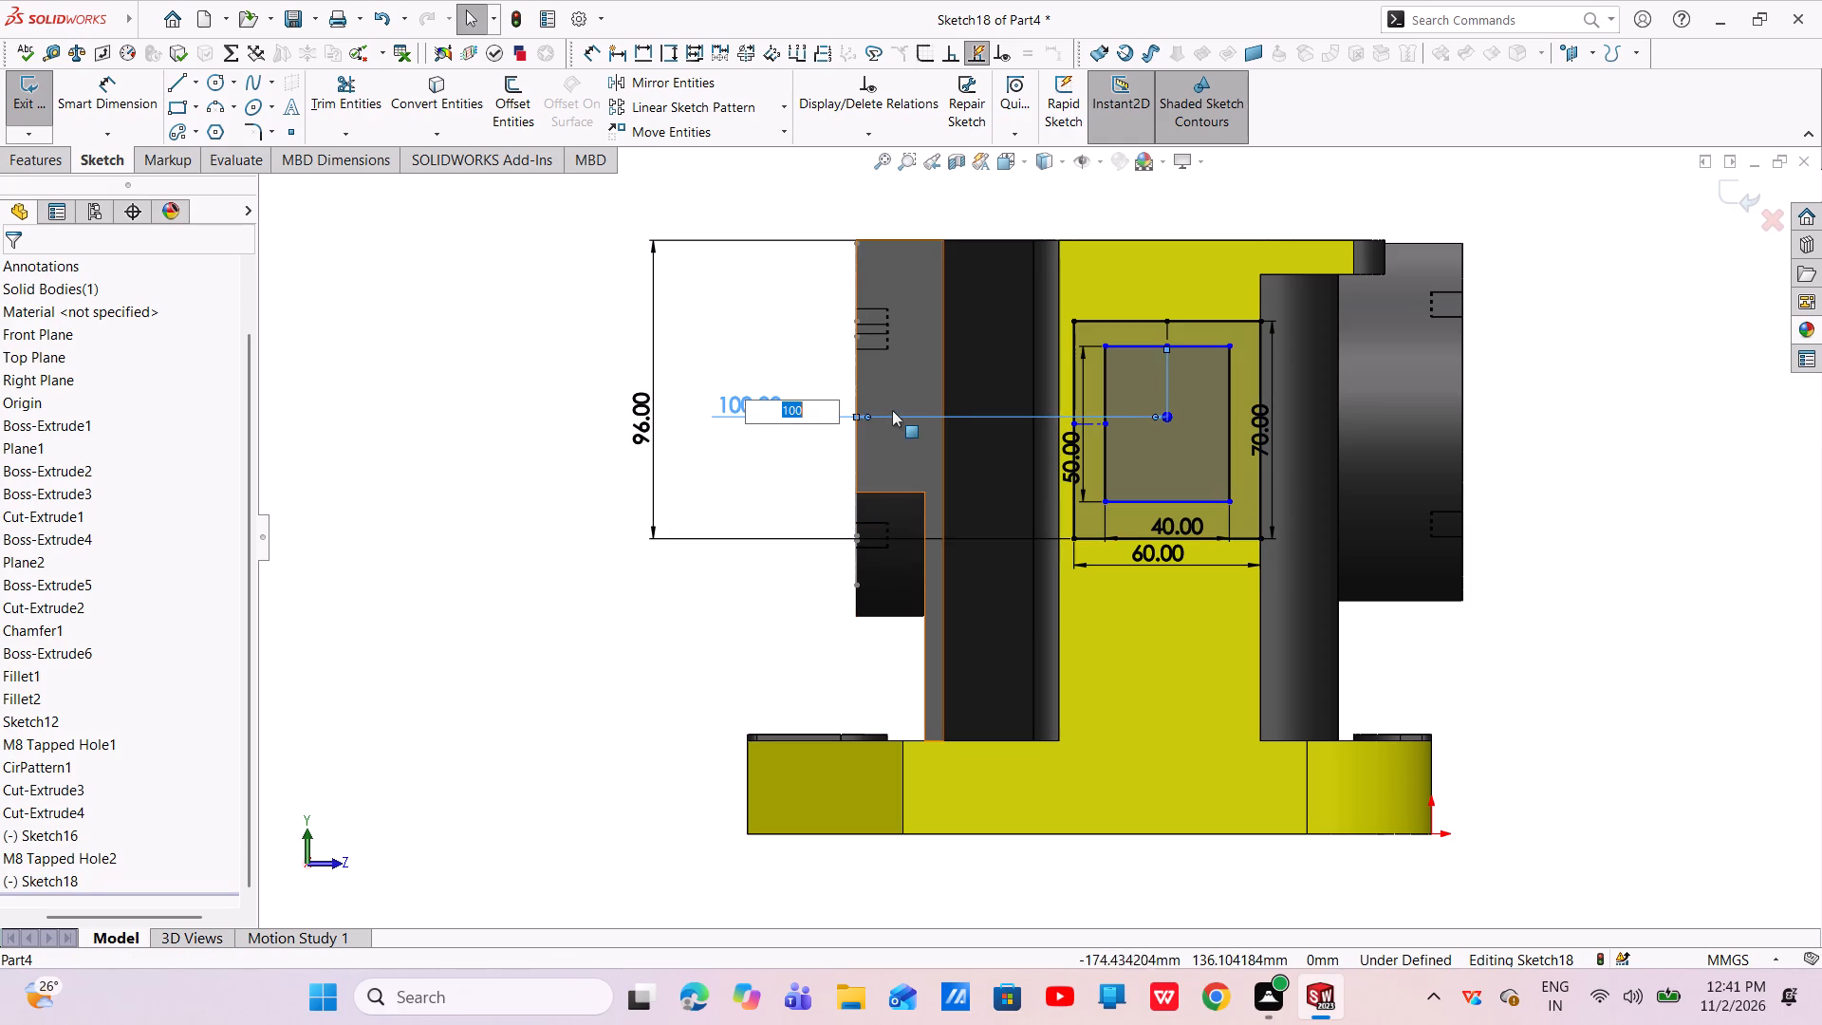
key("Escape")
key("Escape")
left_click(915, 416)
right_click(915, 416)
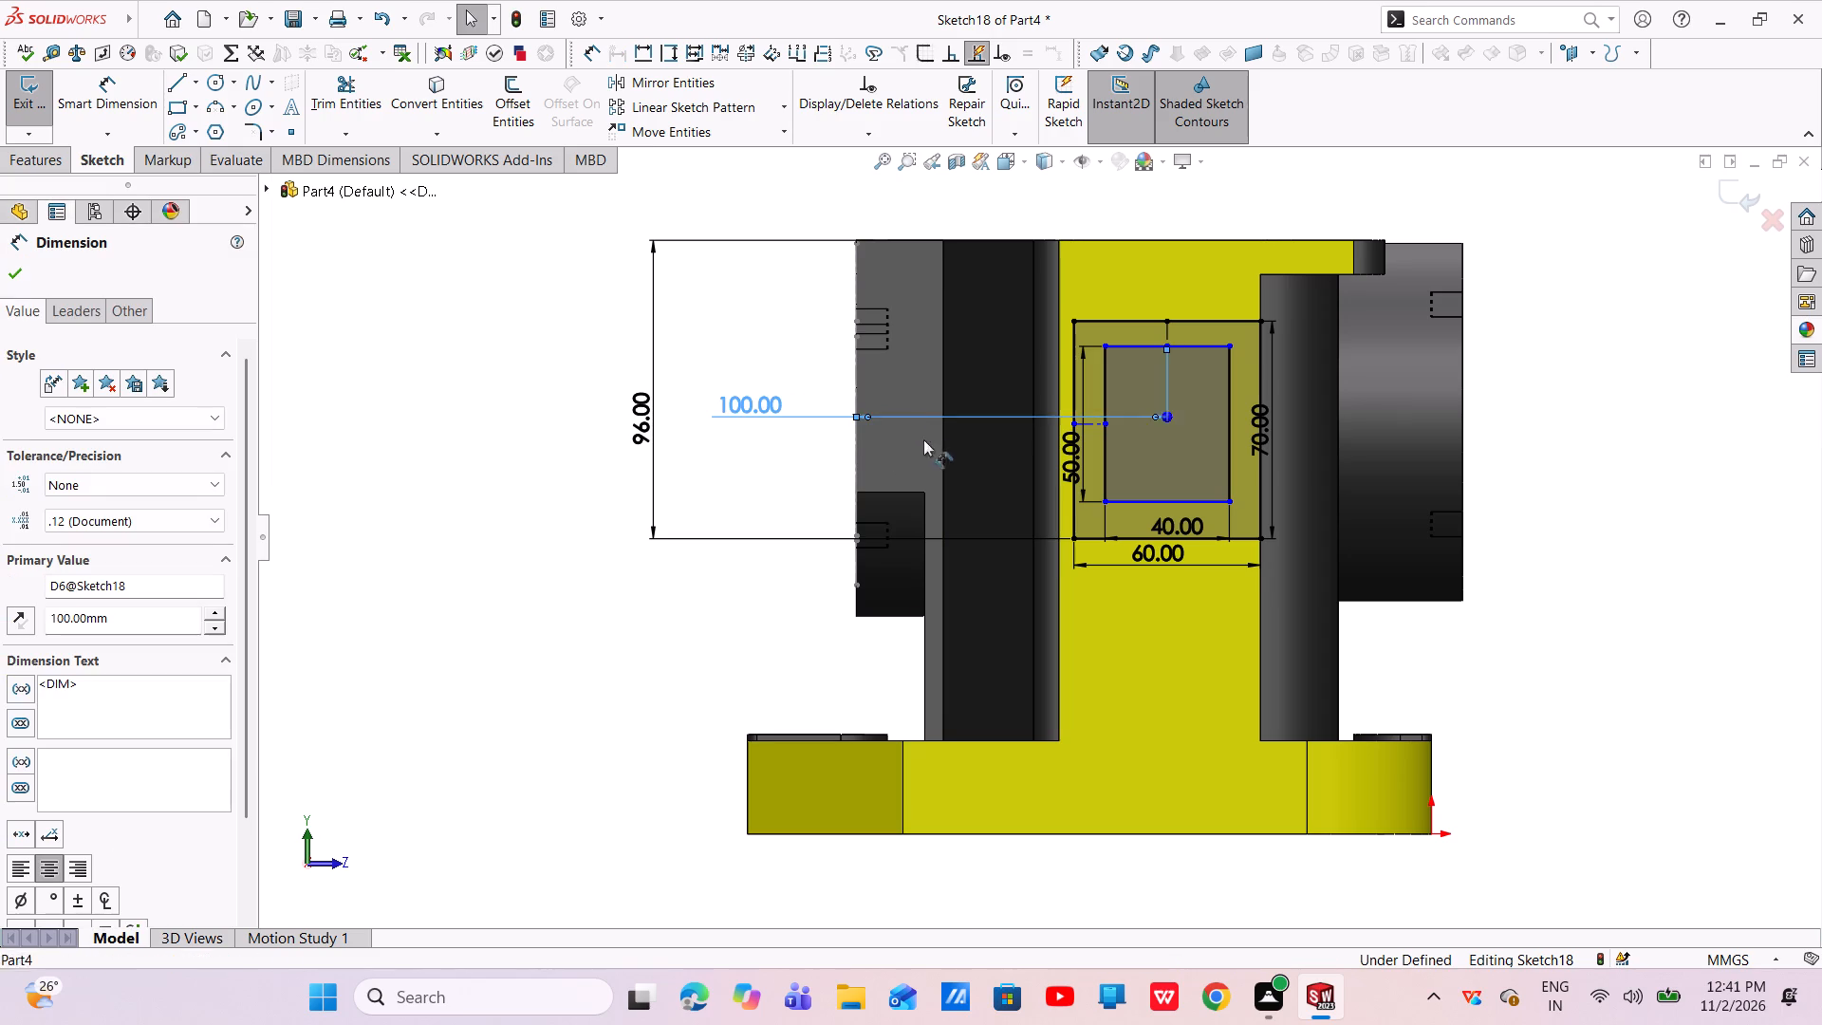
left_click(982, 673)
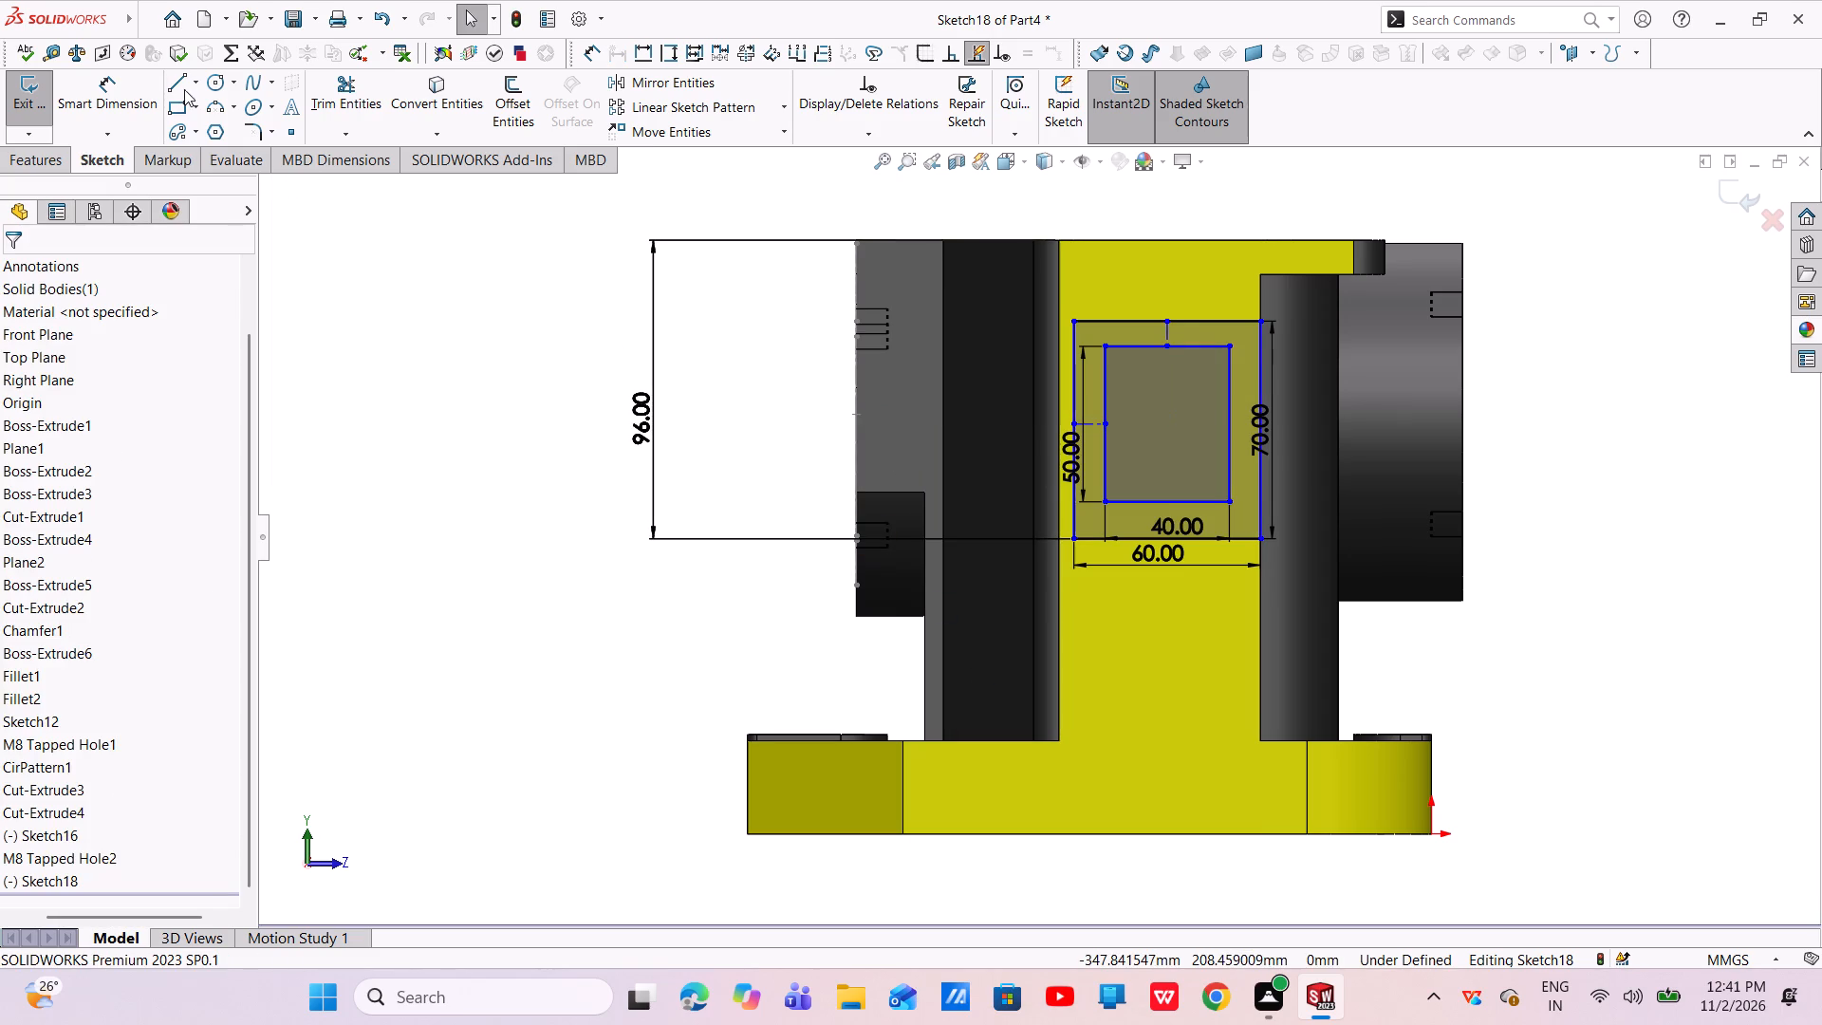
Dimension the vertical centerline at 100 mm from the bored end face's edge again, placing the text beside the 96 mm dimension.
left_click(128, 86)
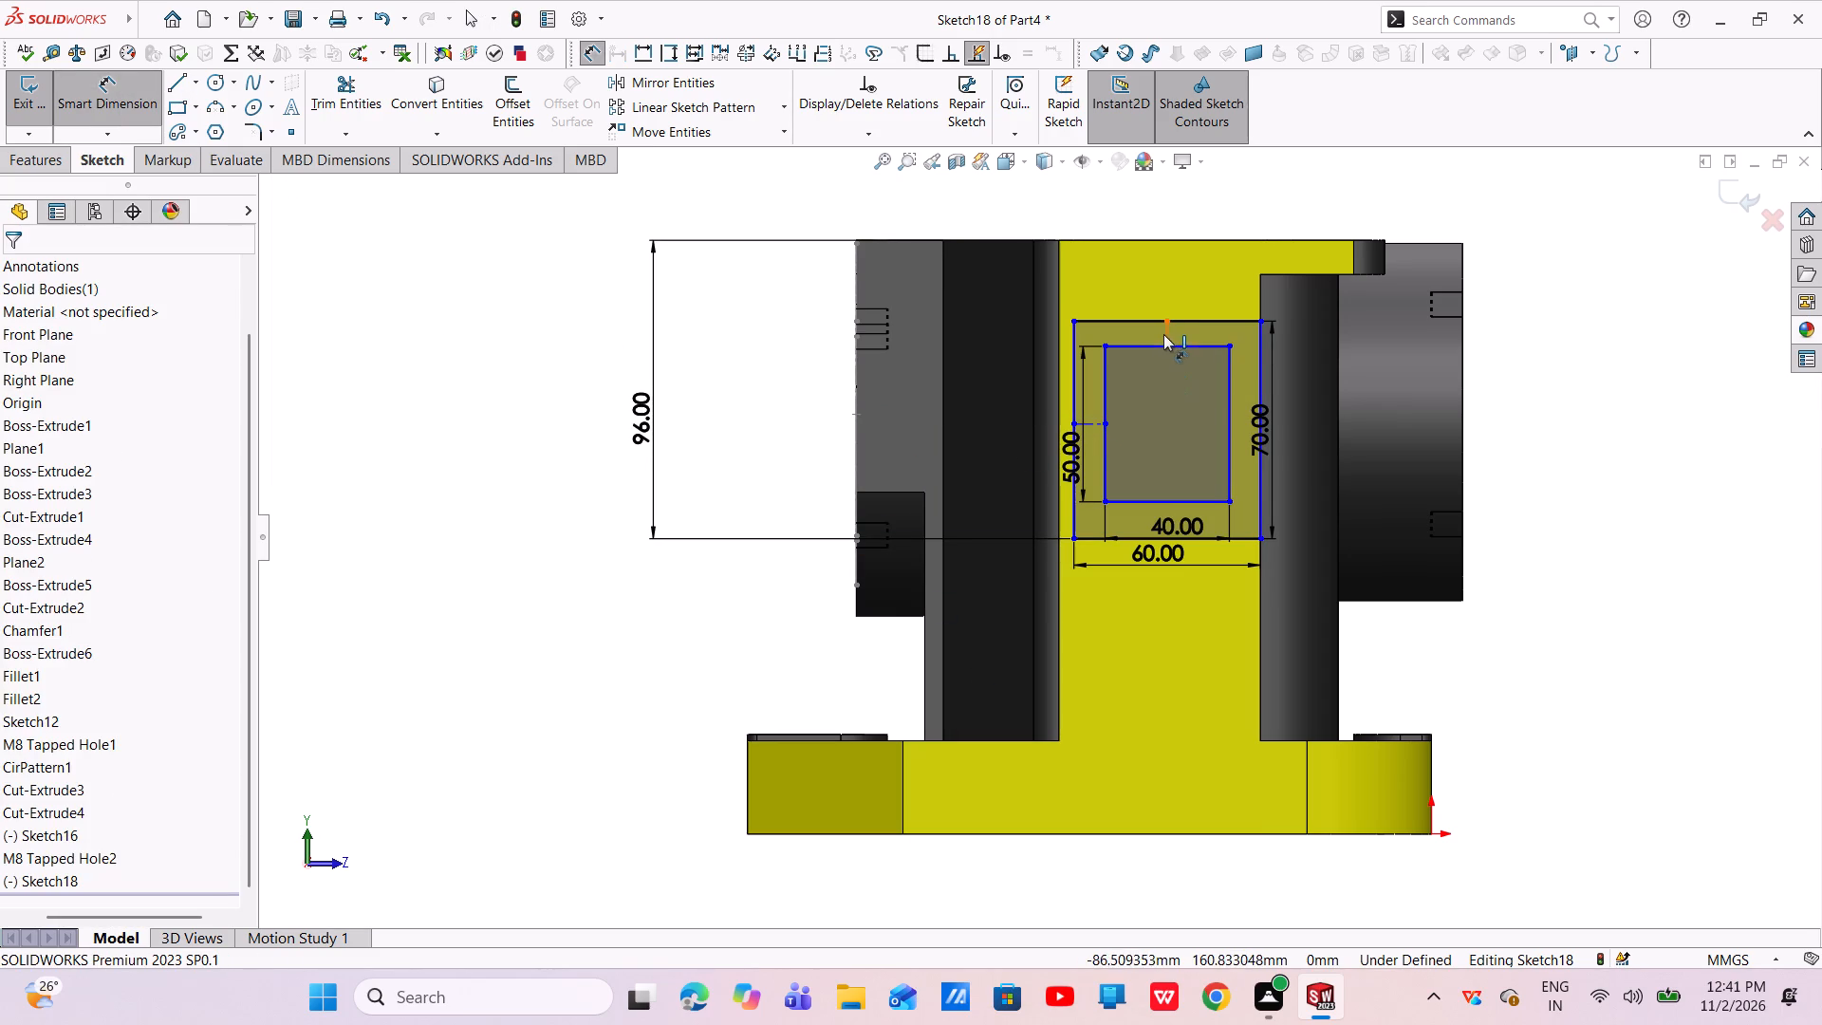
left_click(1166, 333)
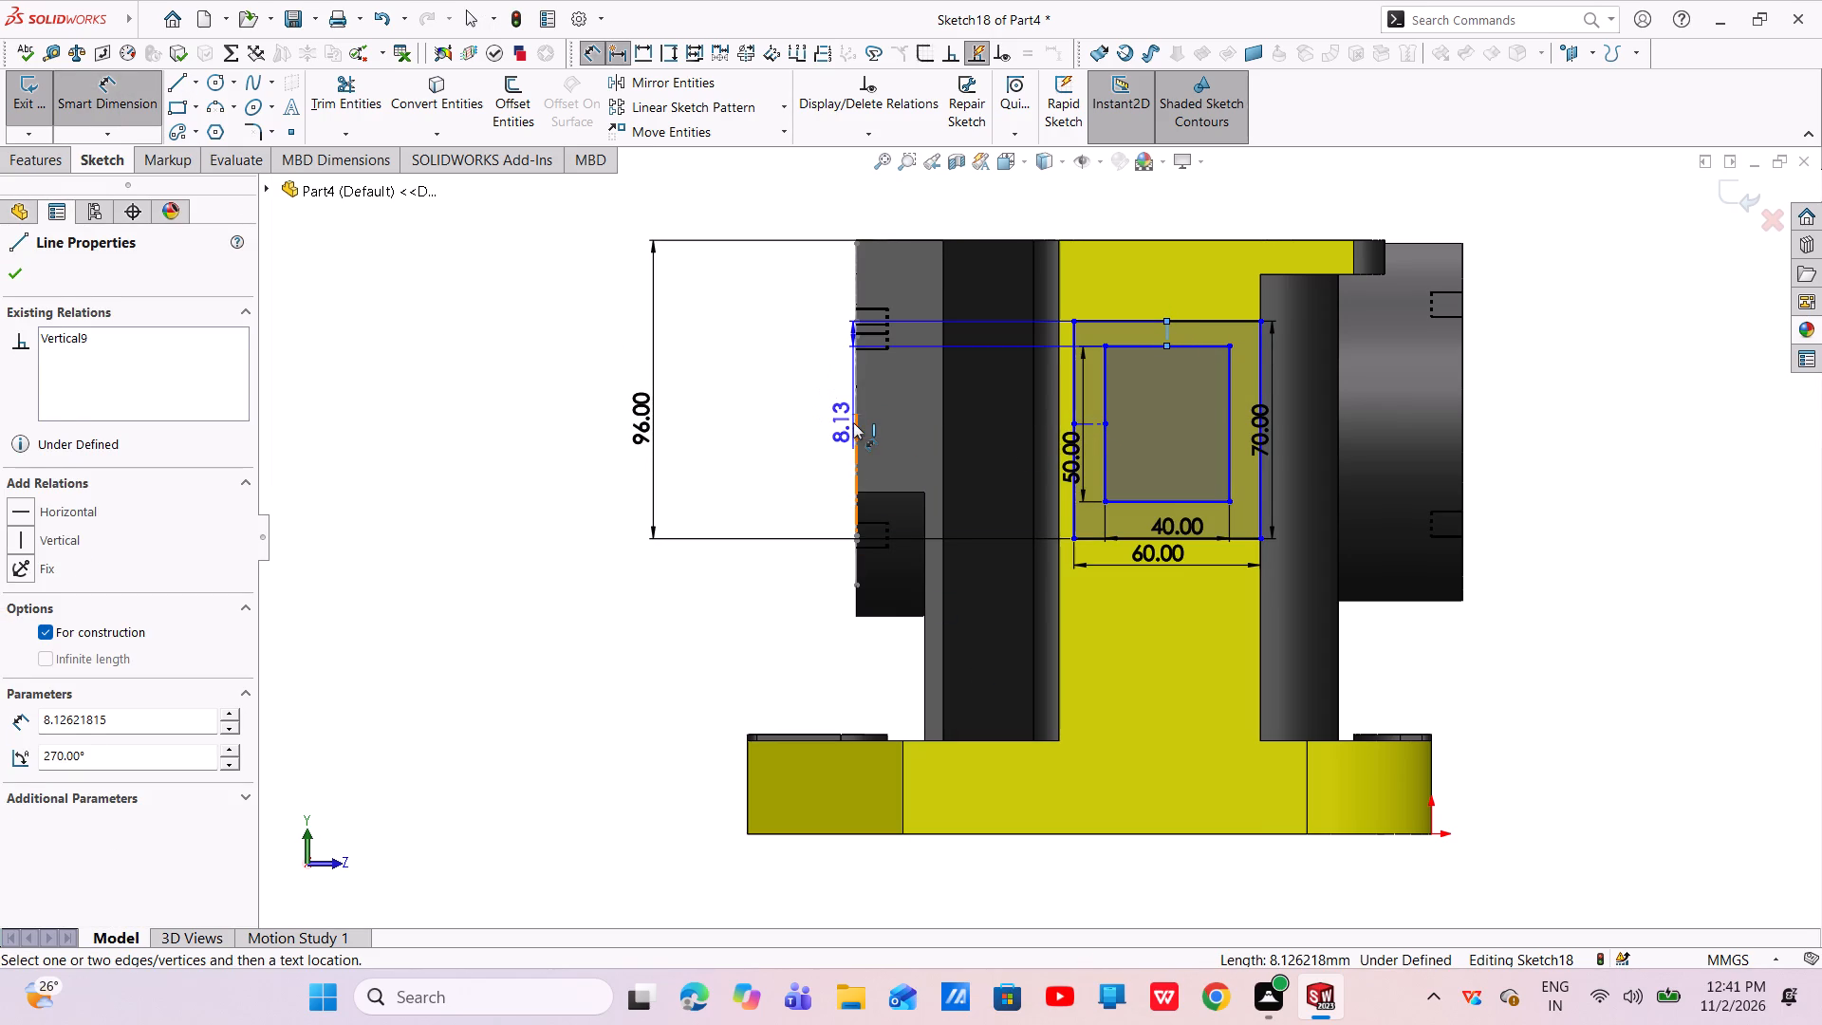
left_click(853, 422)
left_click(688, 457)
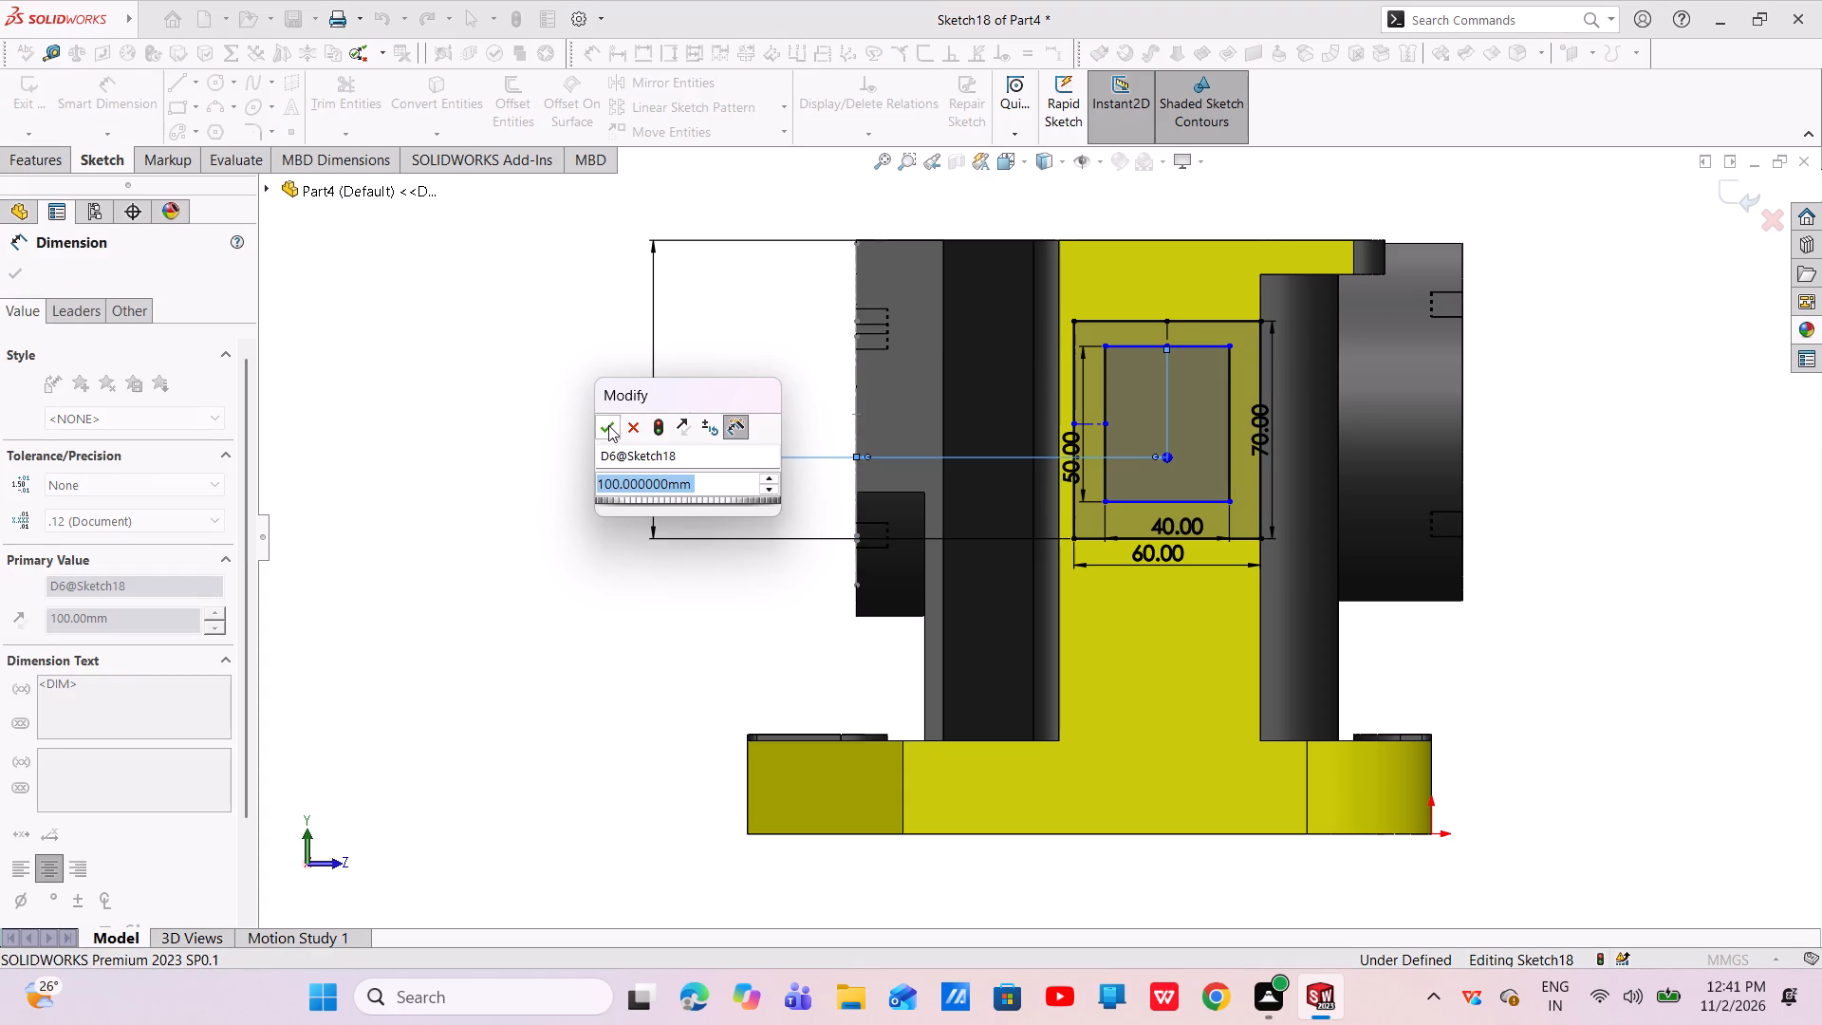
left_click(608, 425)
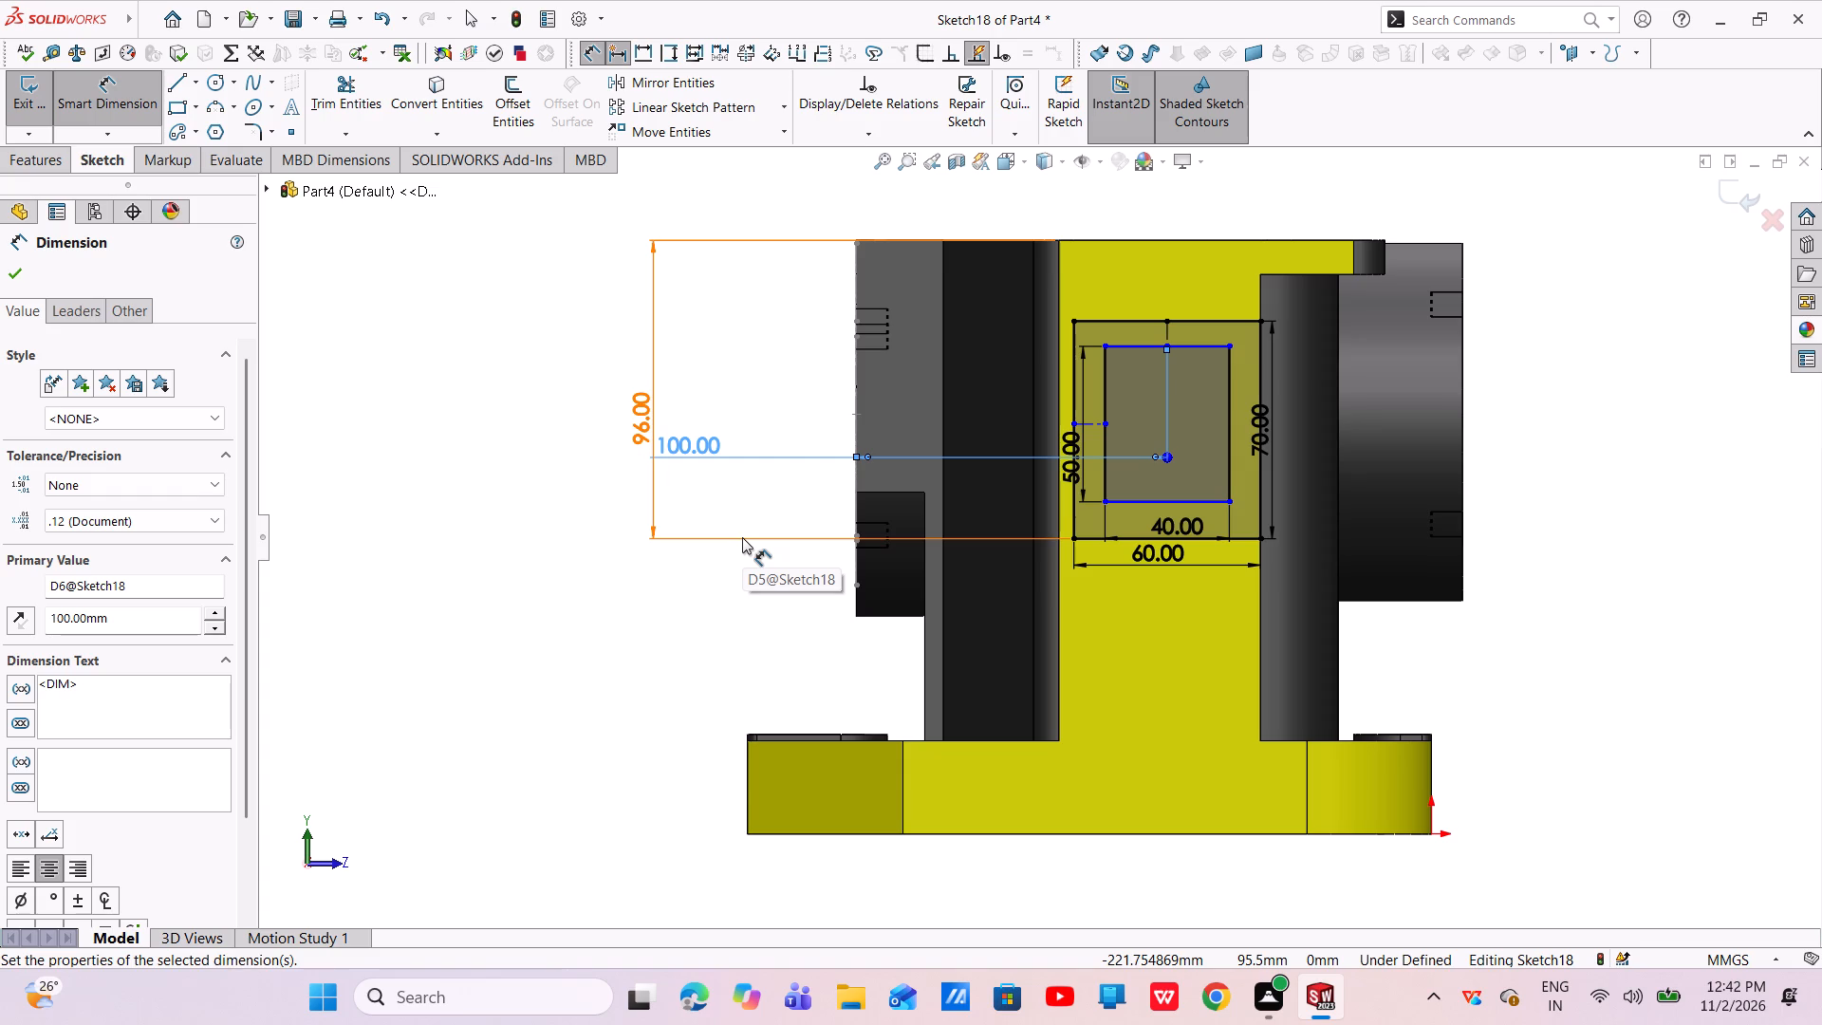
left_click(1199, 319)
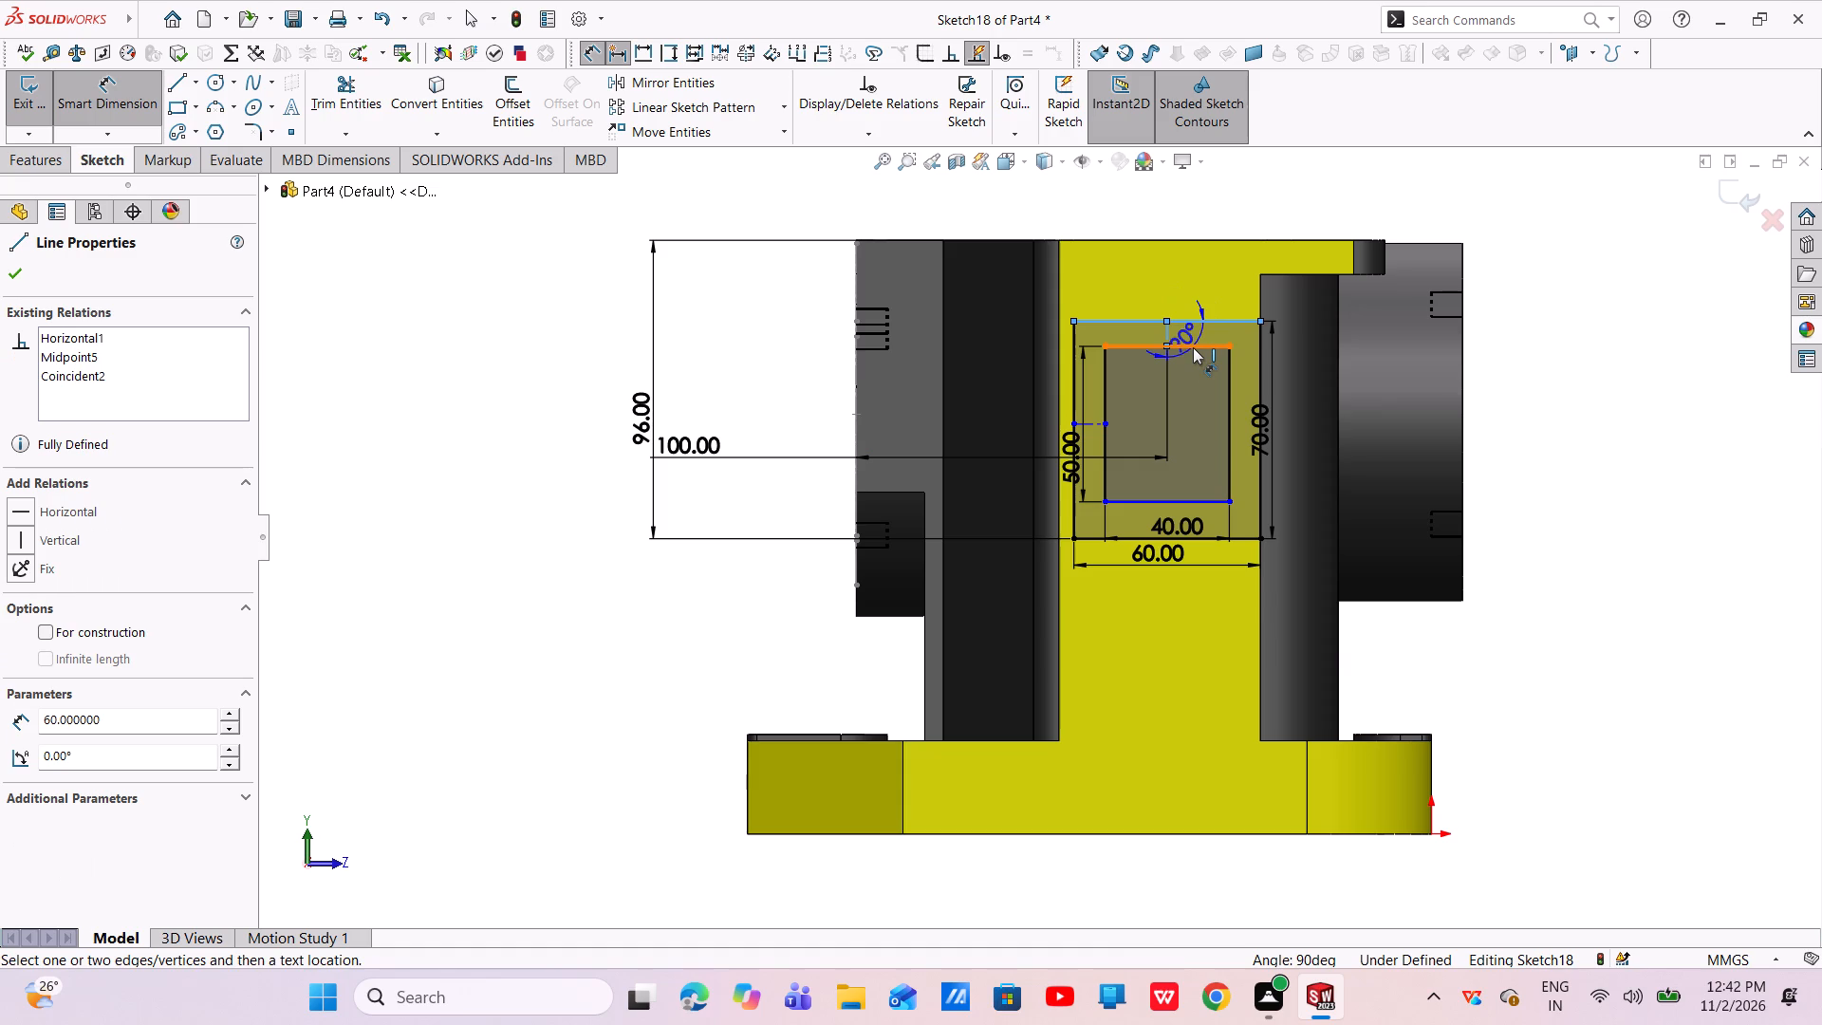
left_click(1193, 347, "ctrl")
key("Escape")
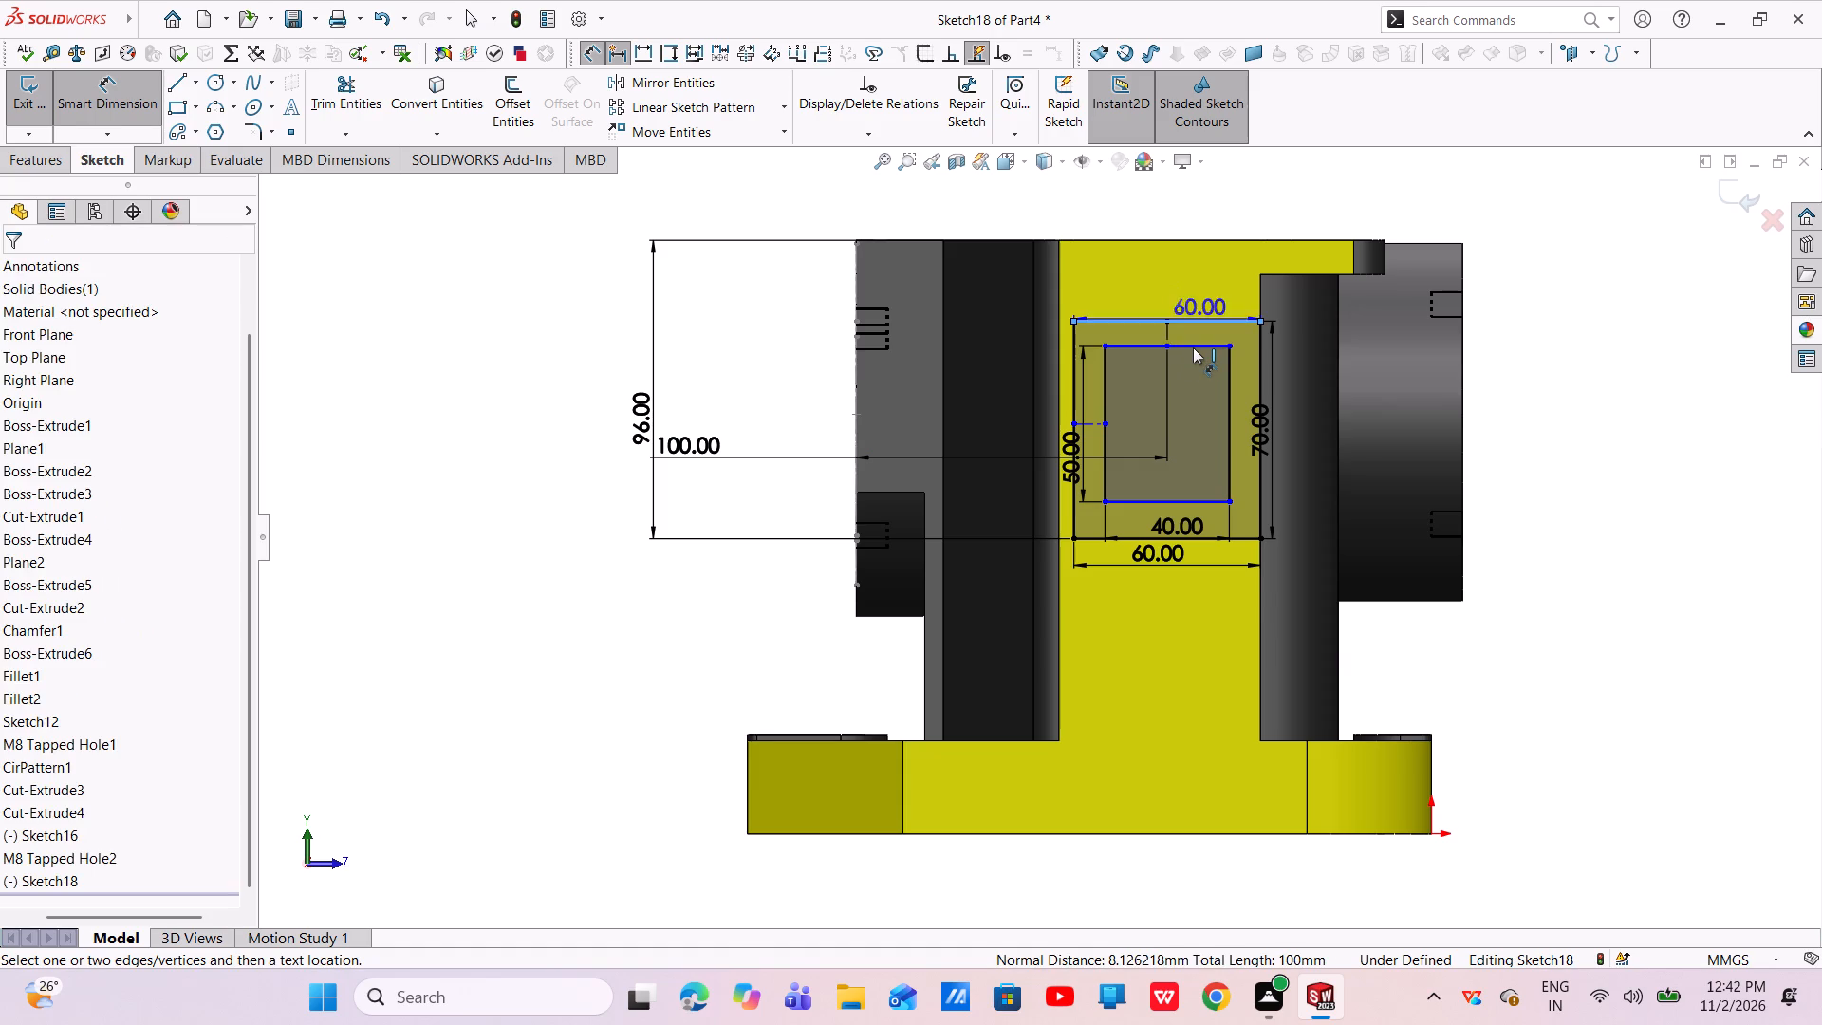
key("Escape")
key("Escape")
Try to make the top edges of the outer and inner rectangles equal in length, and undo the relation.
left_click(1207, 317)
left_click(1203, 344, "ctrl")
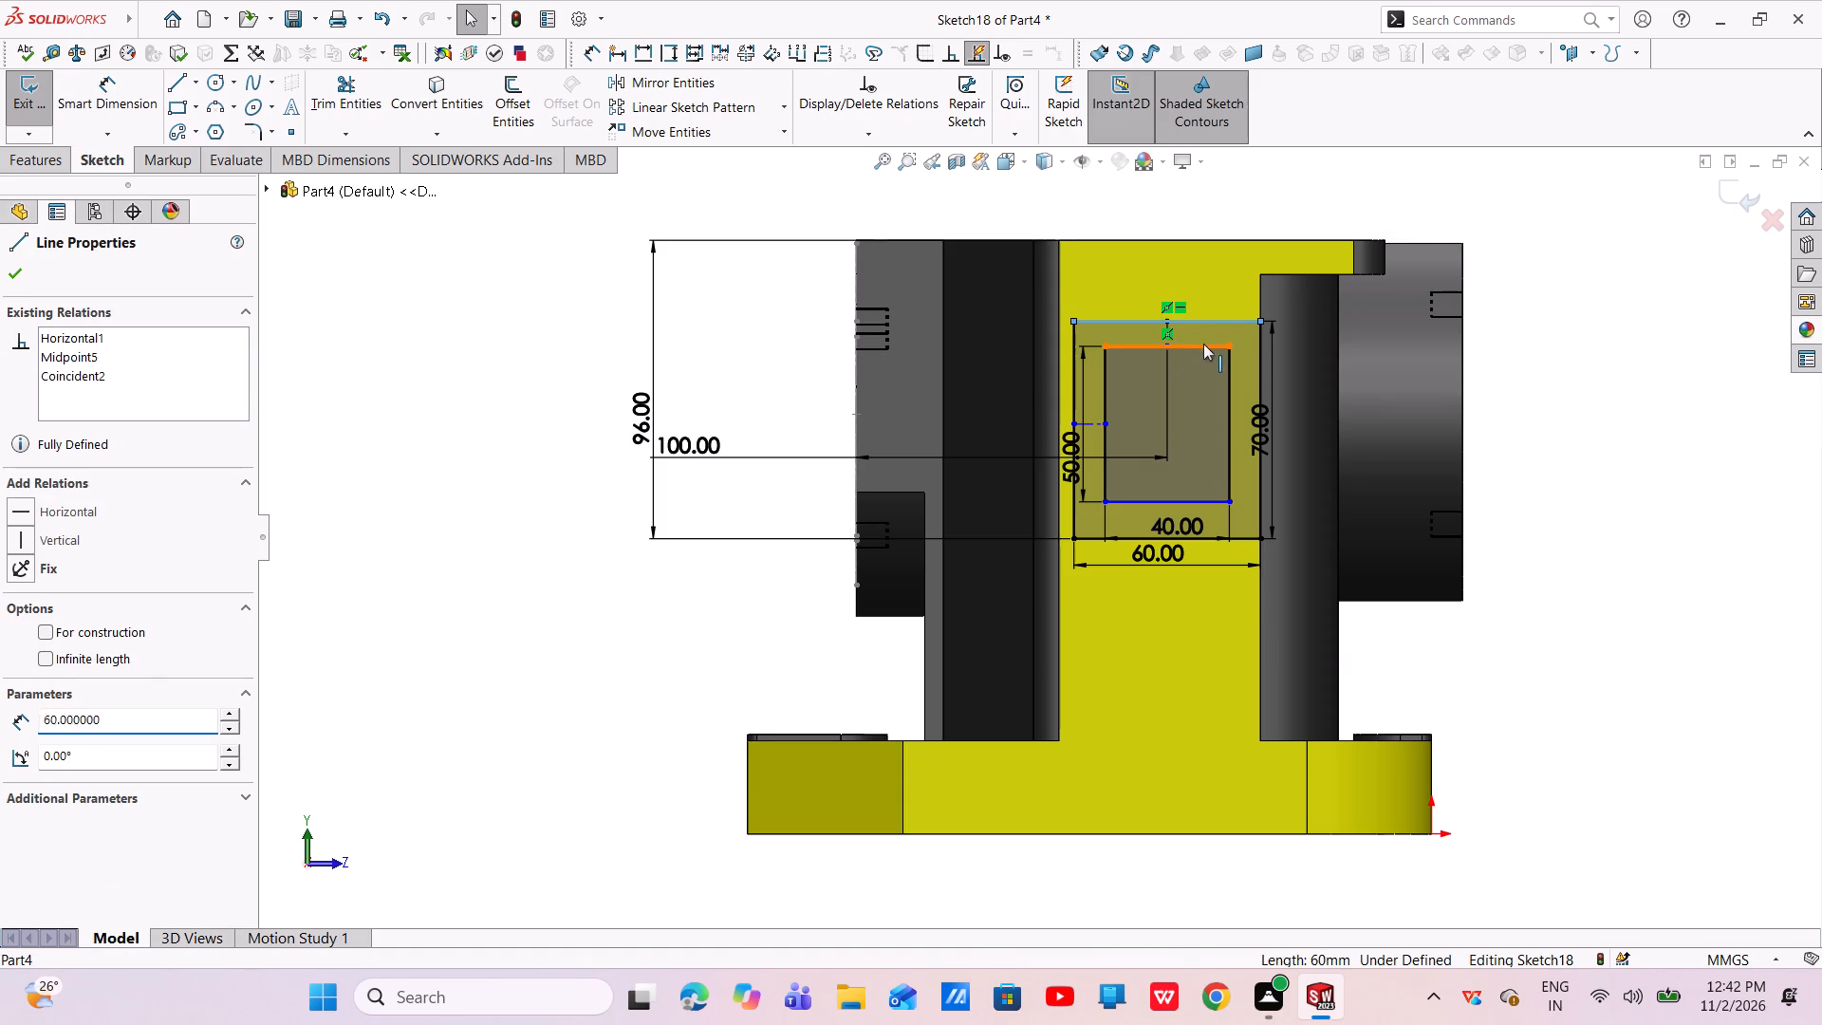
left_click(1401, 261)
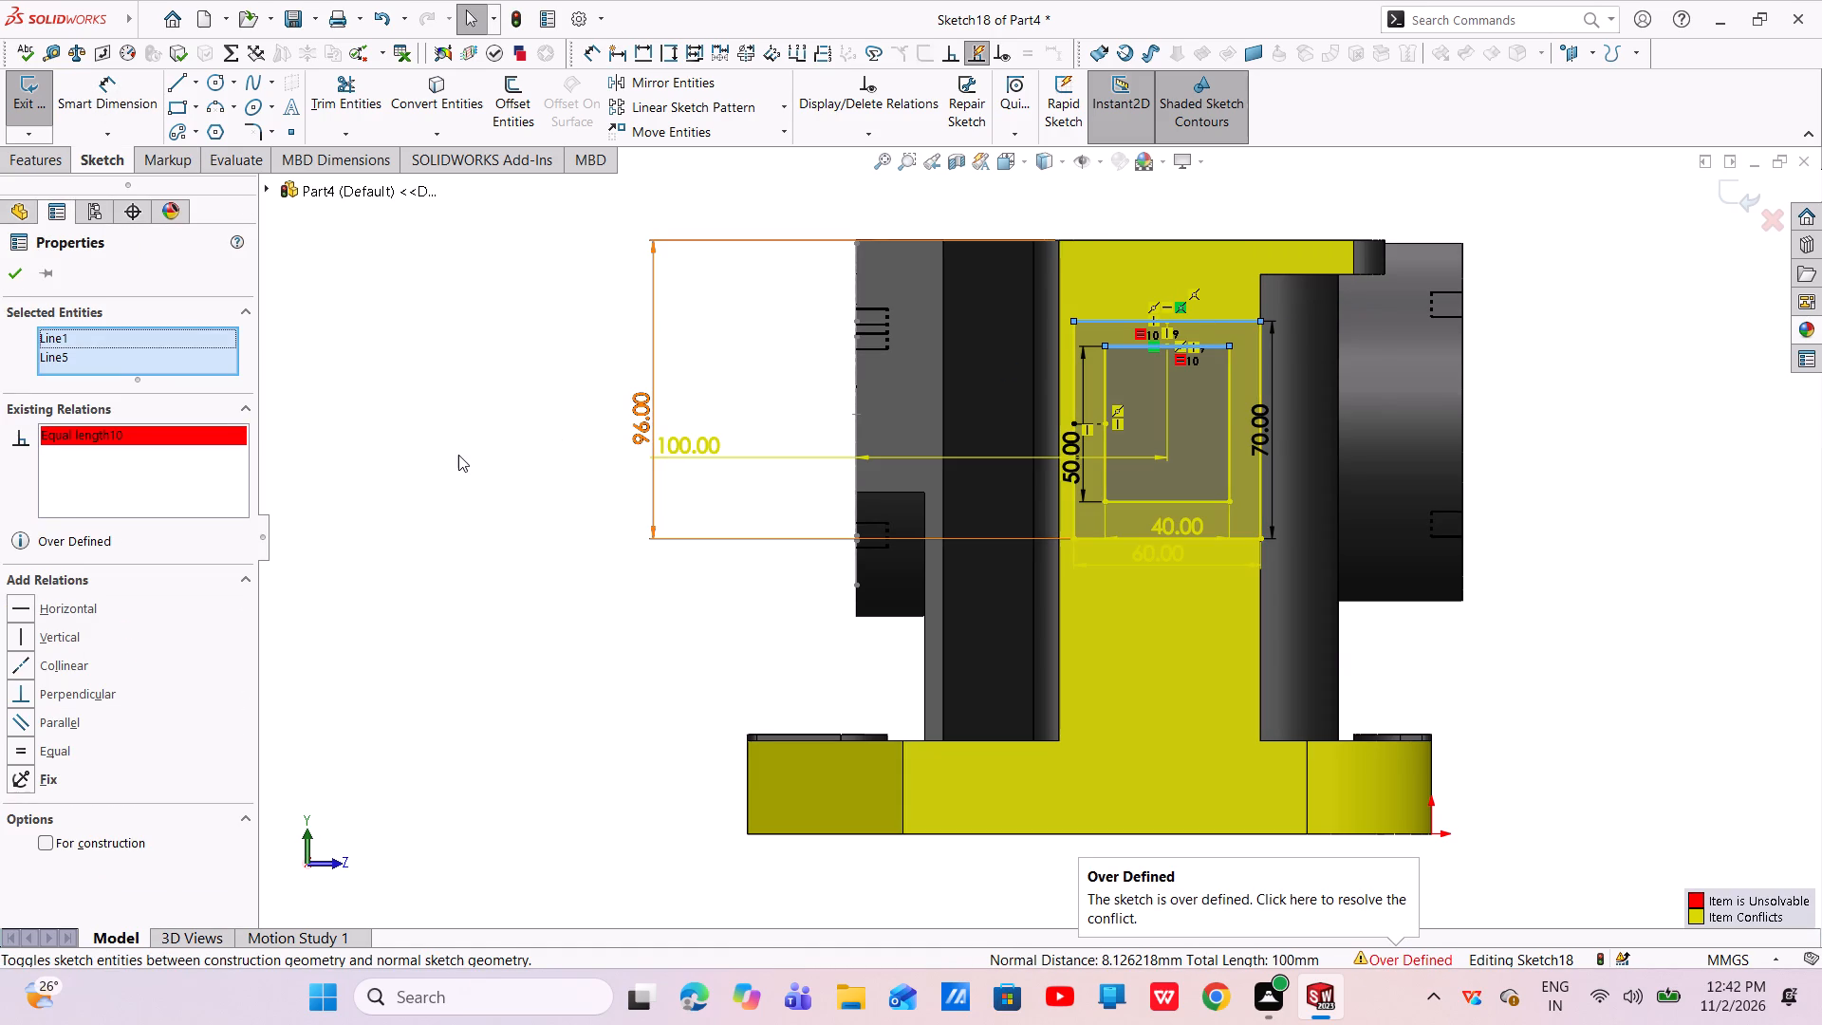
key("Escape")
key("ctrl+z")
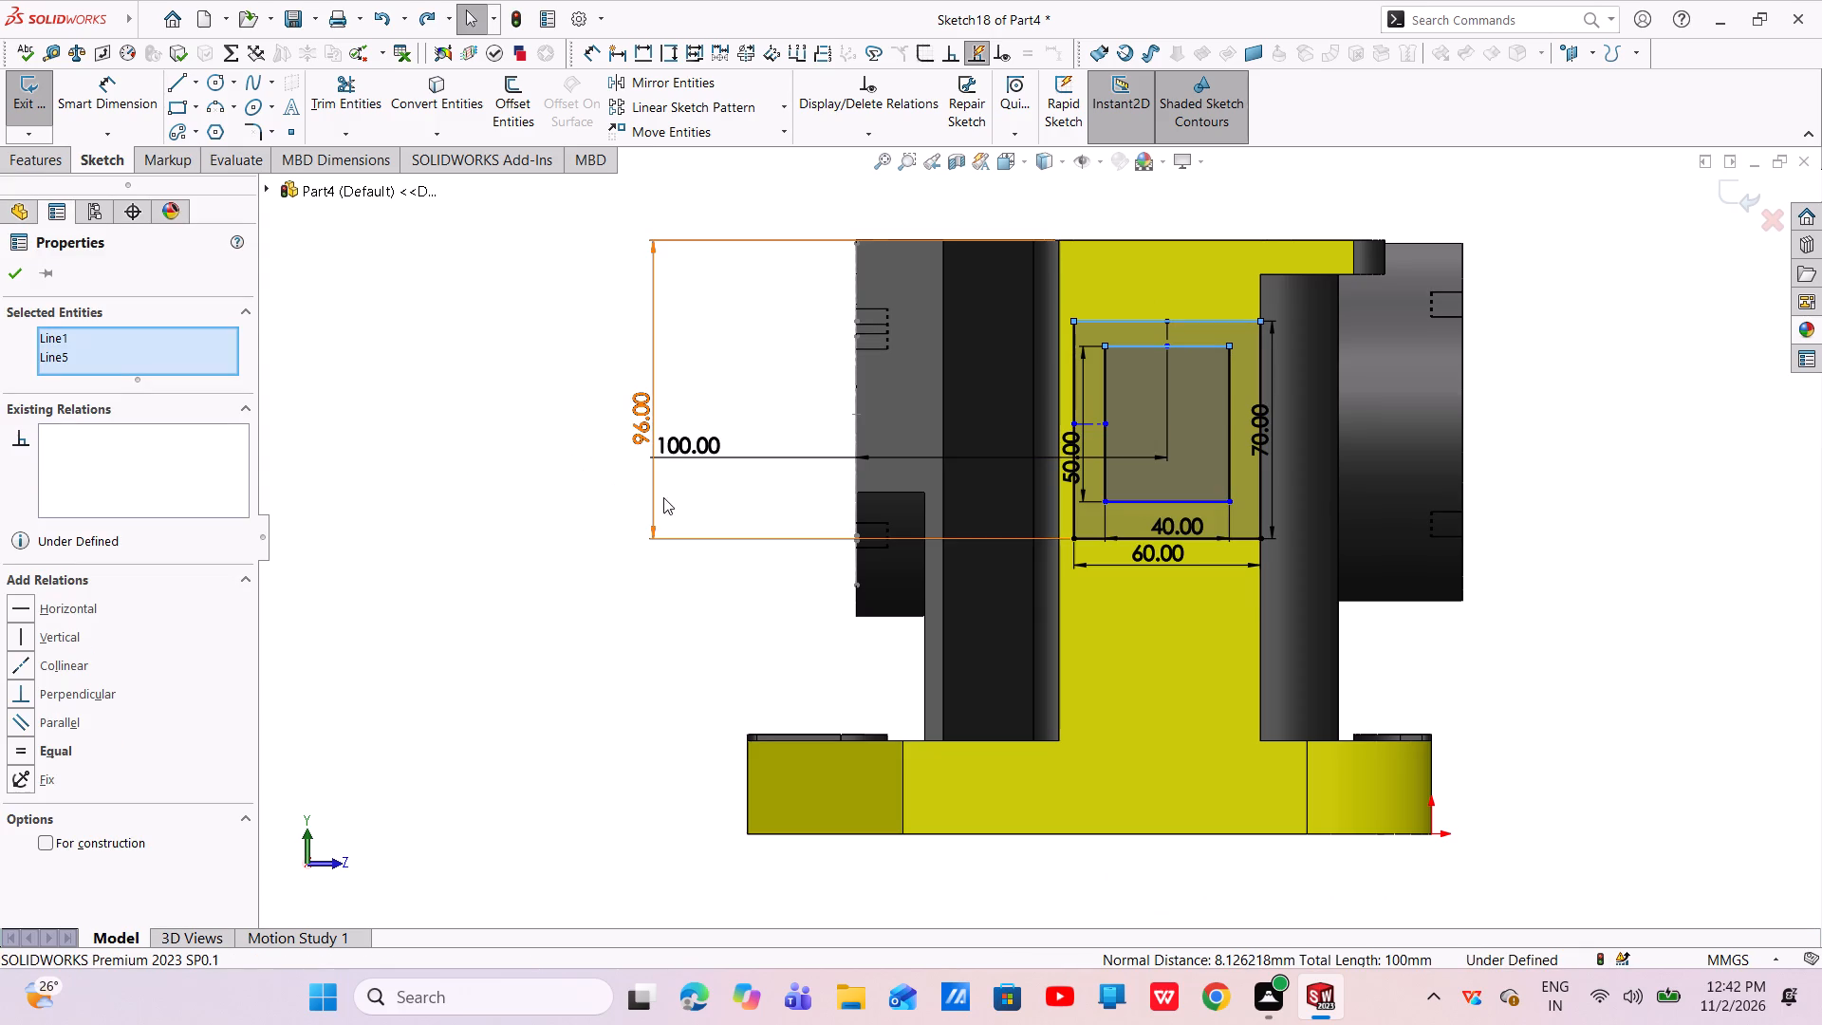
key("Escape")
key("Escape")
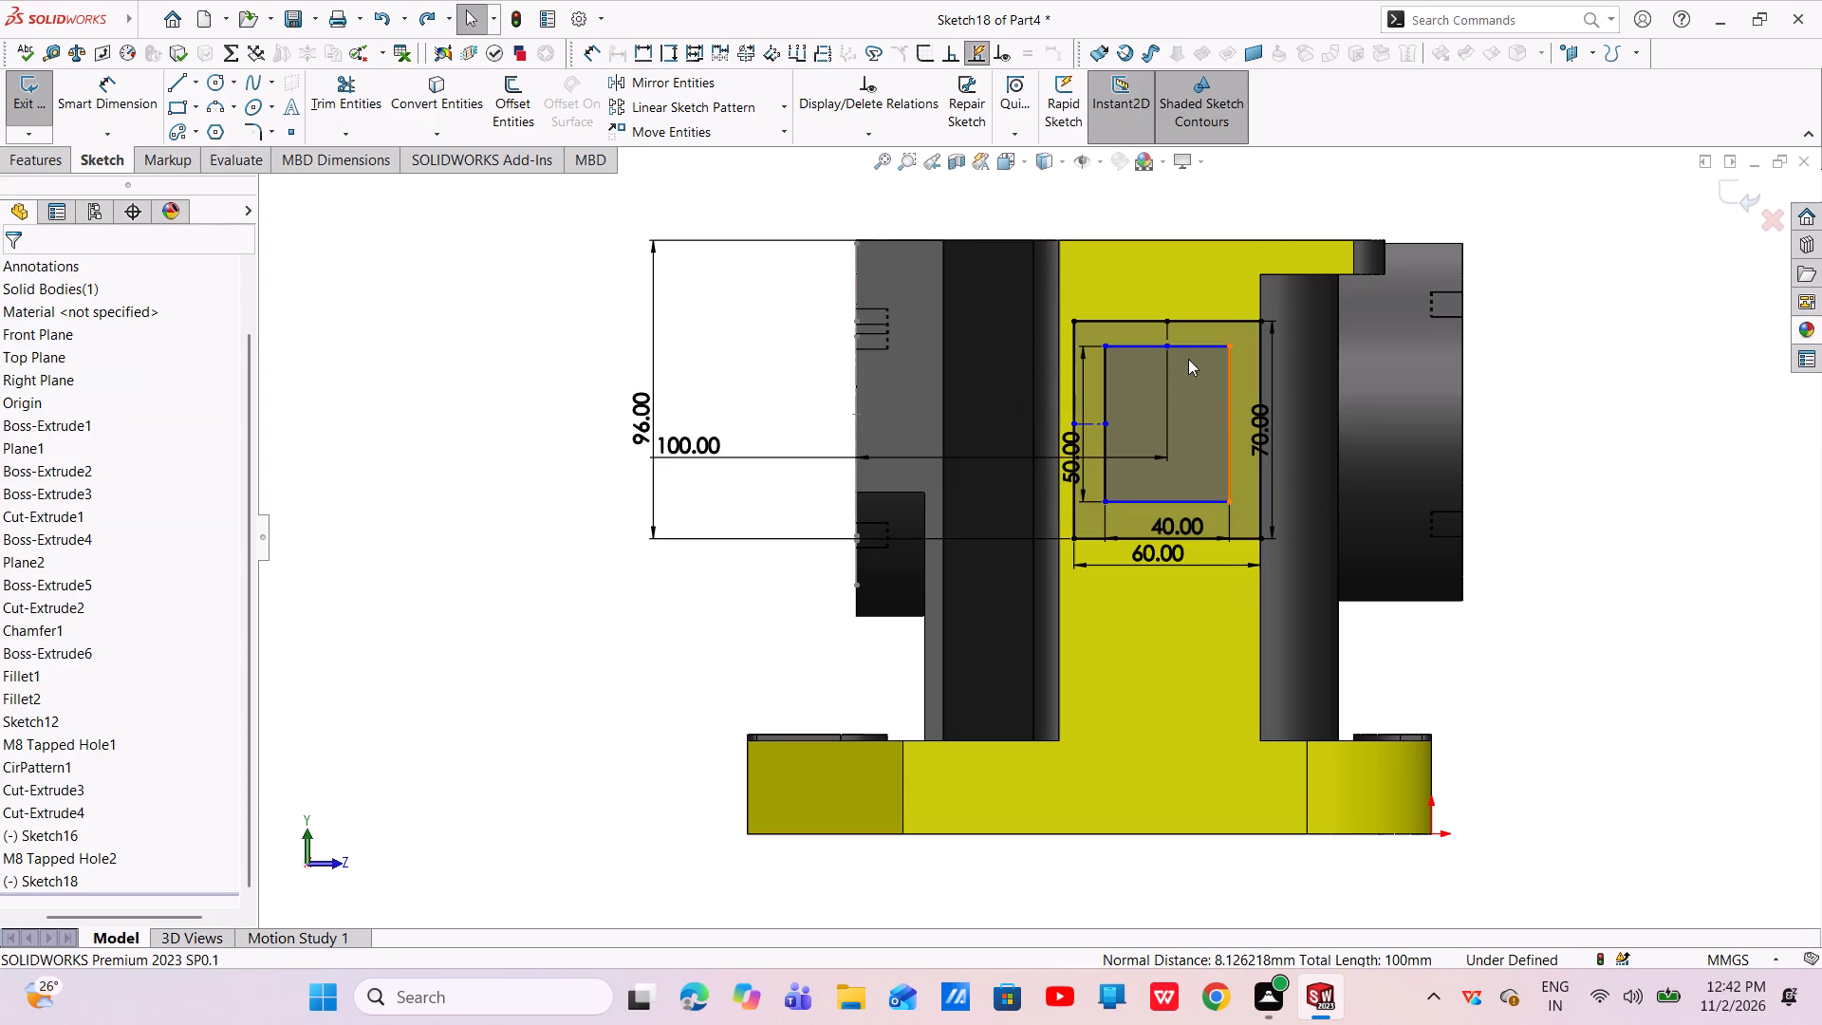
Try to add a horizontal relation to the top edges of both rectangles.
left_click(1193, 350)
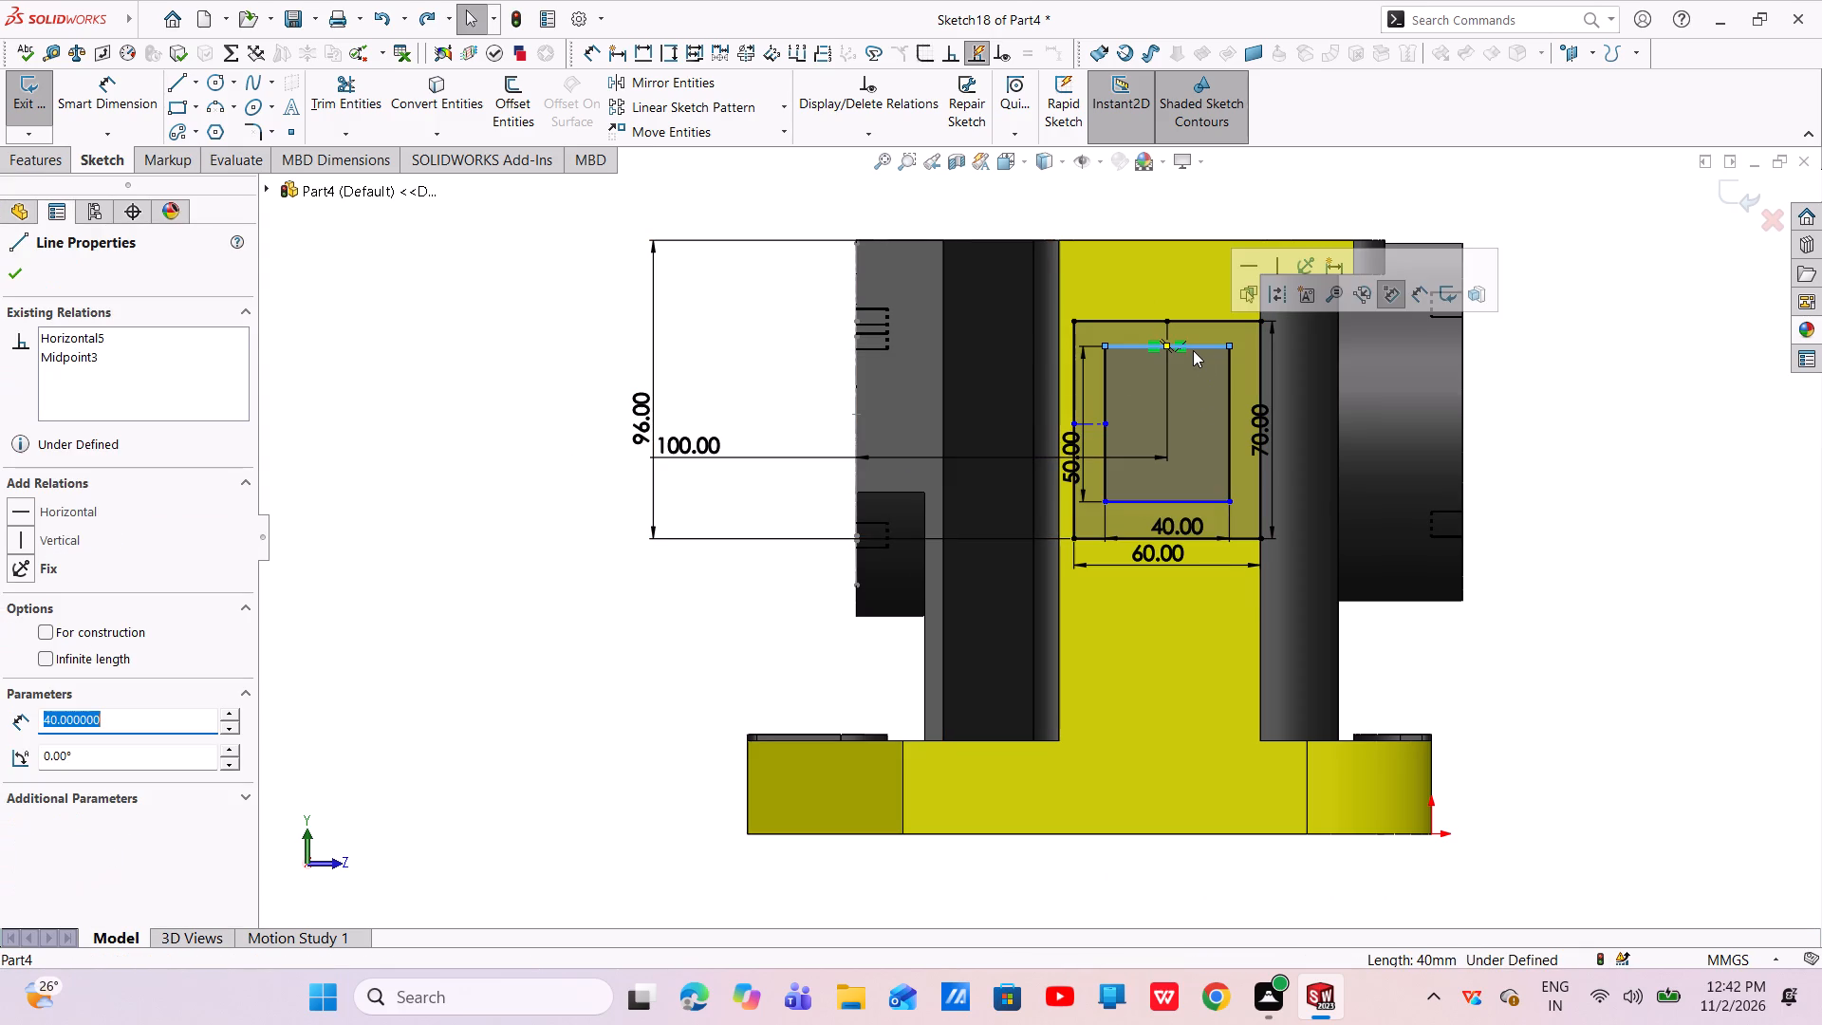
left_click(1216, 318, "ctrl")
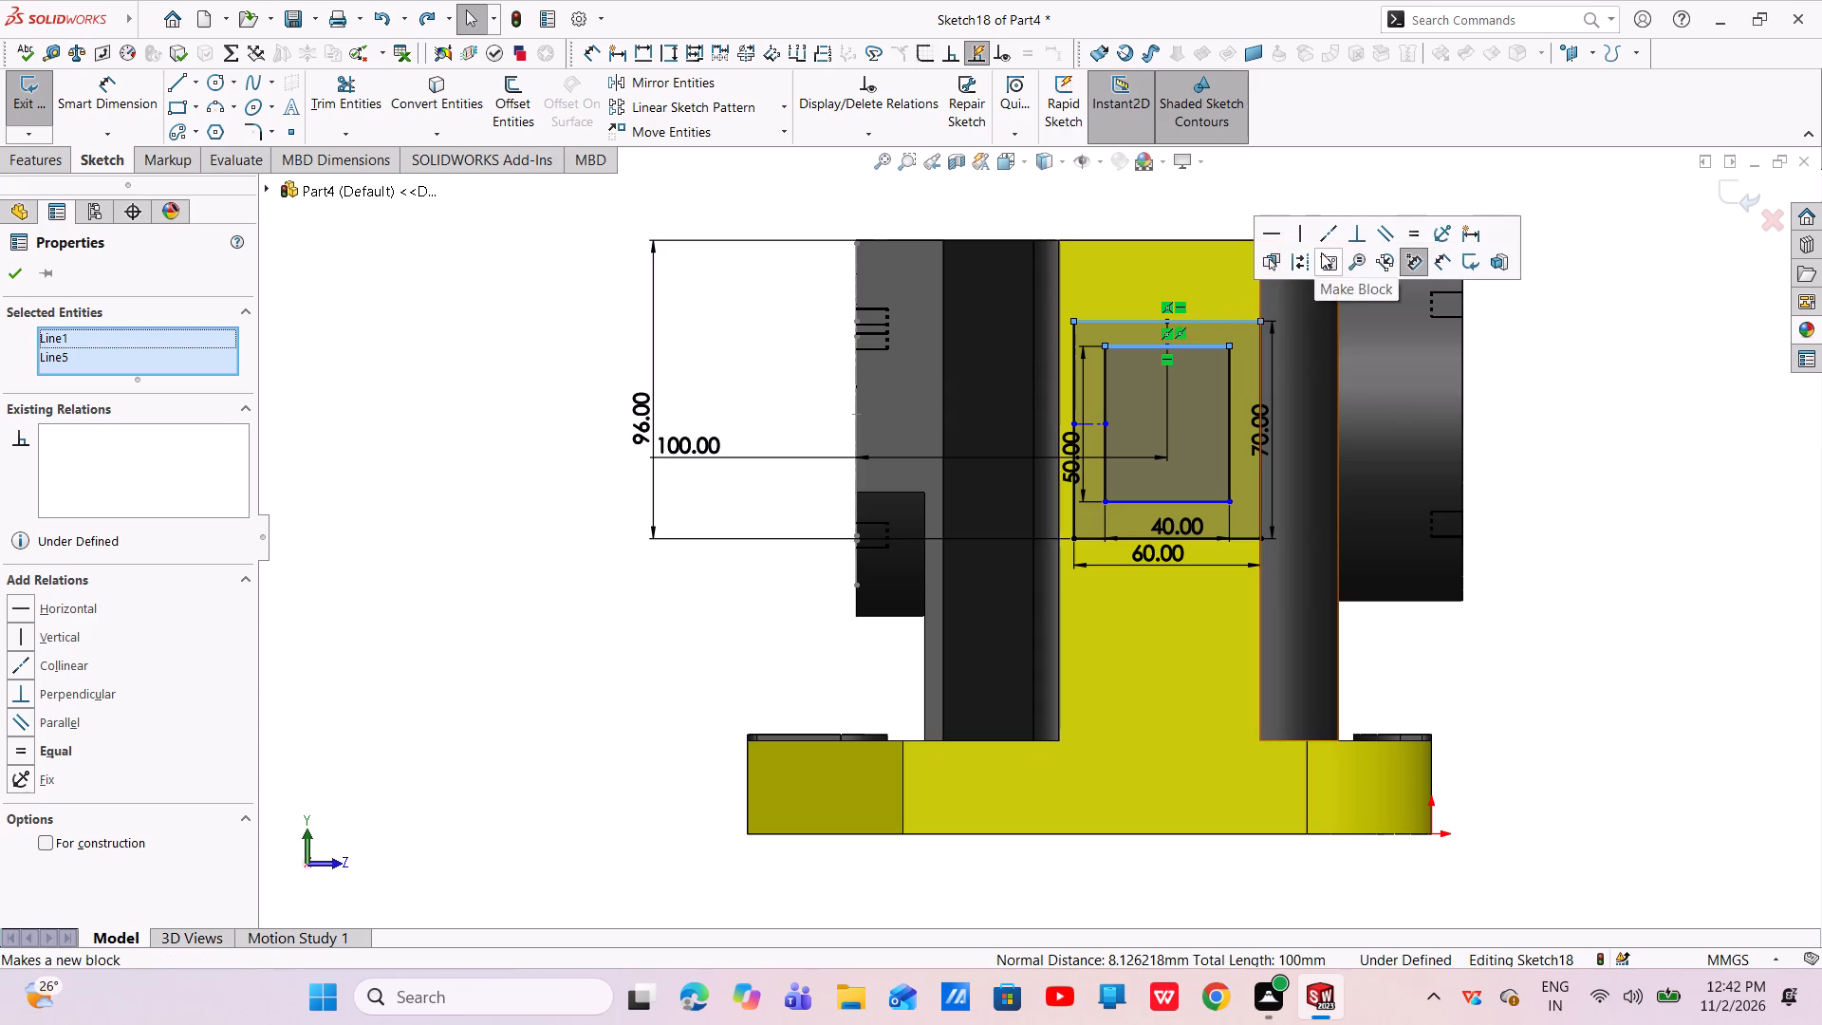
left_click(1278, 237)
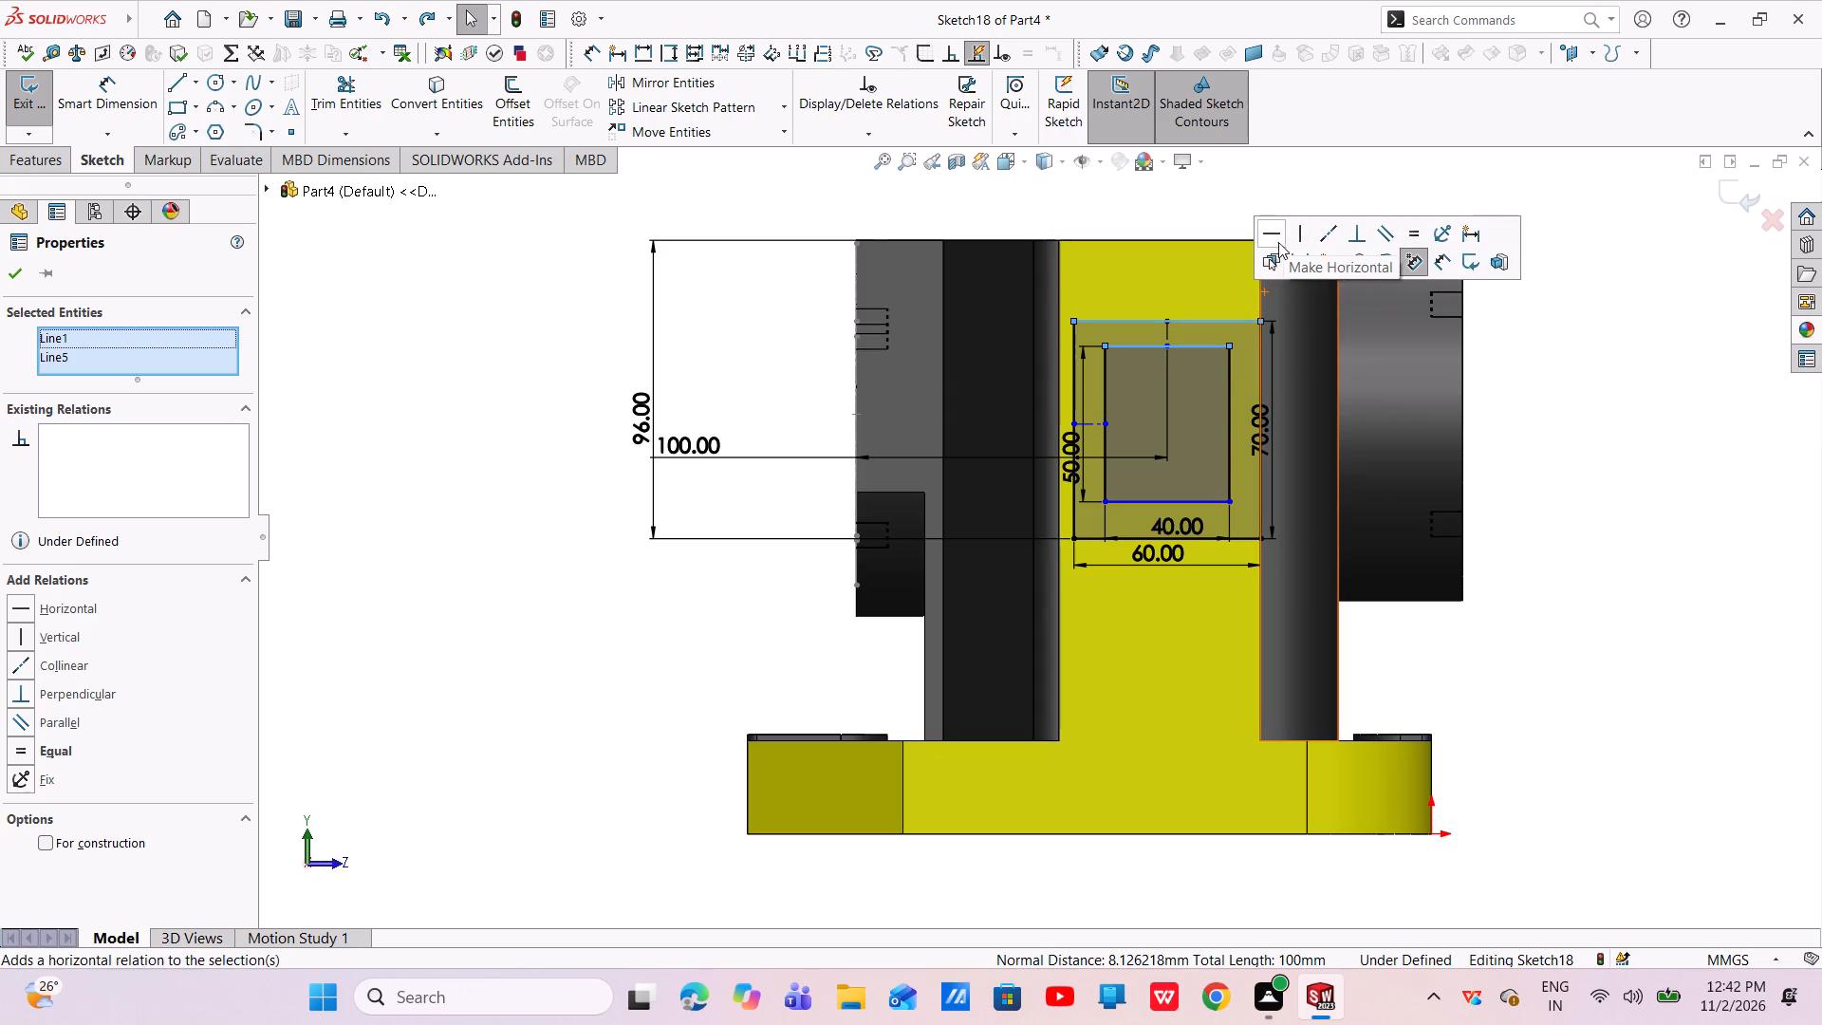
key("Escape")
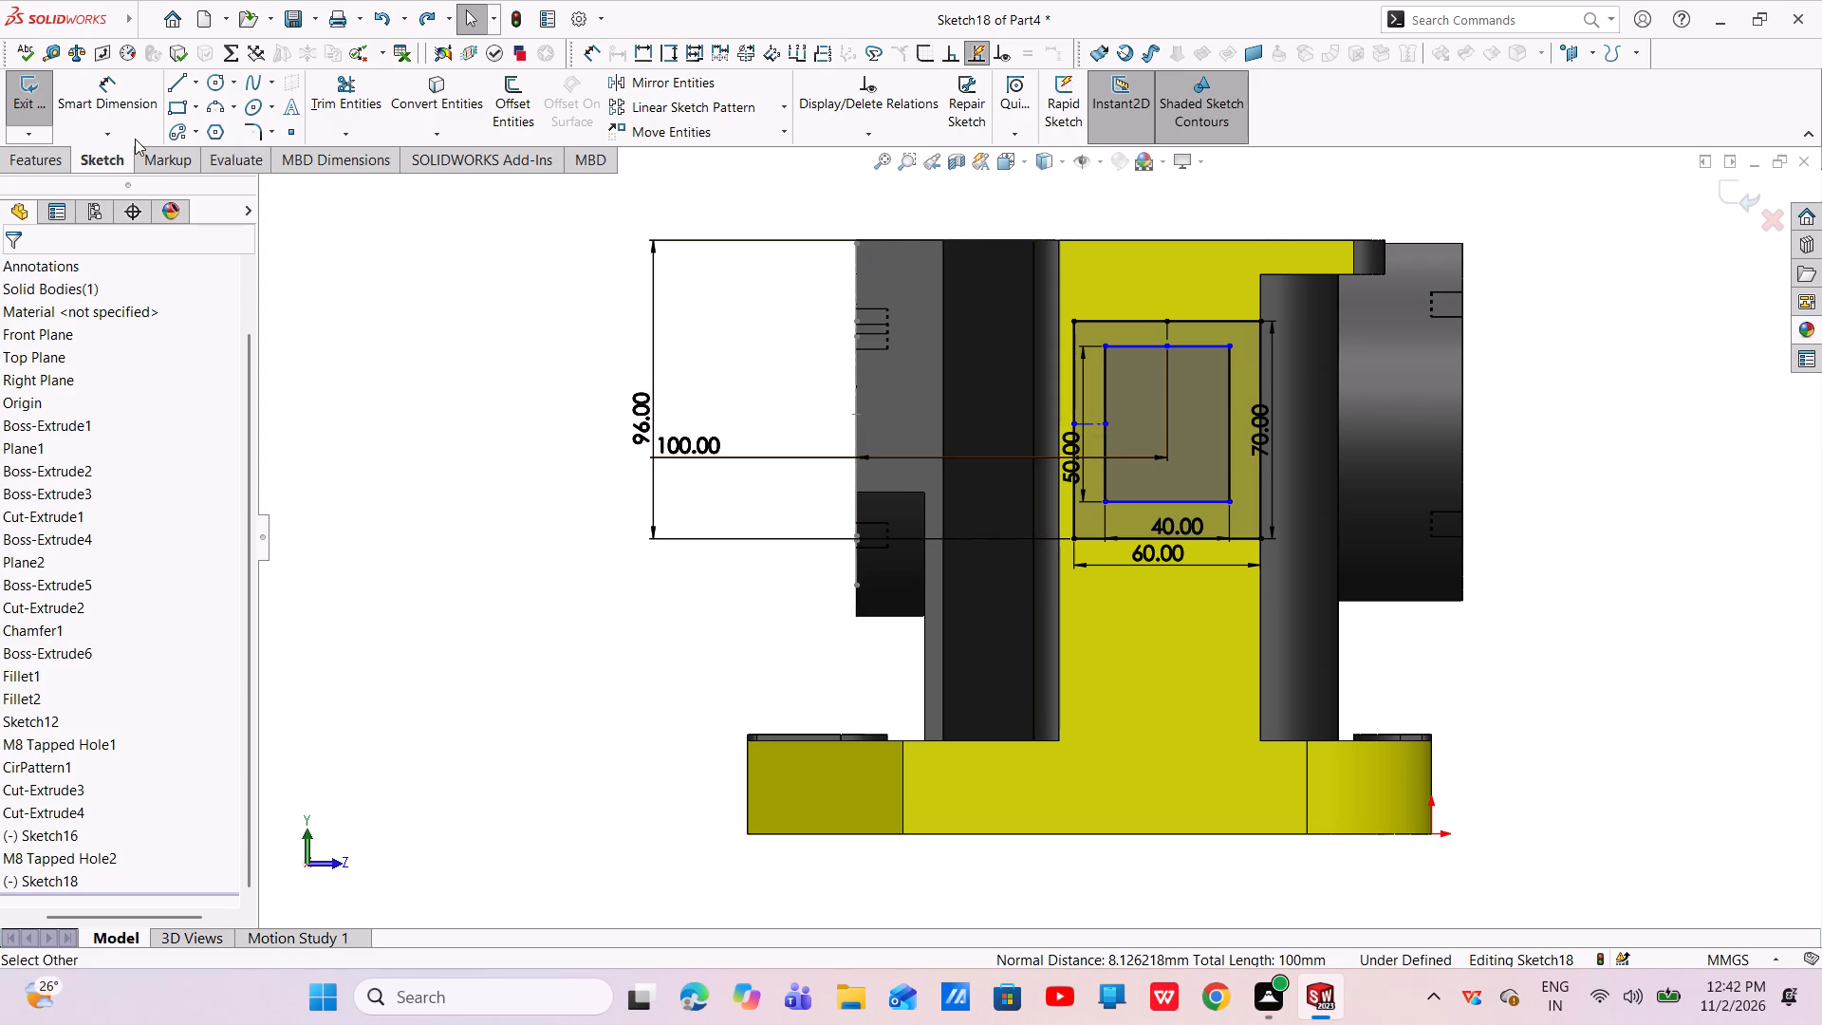
Apply Fully Define Sketch to all entities in Sketch18, with both relations and dimensions included.
left_click(821, 126)
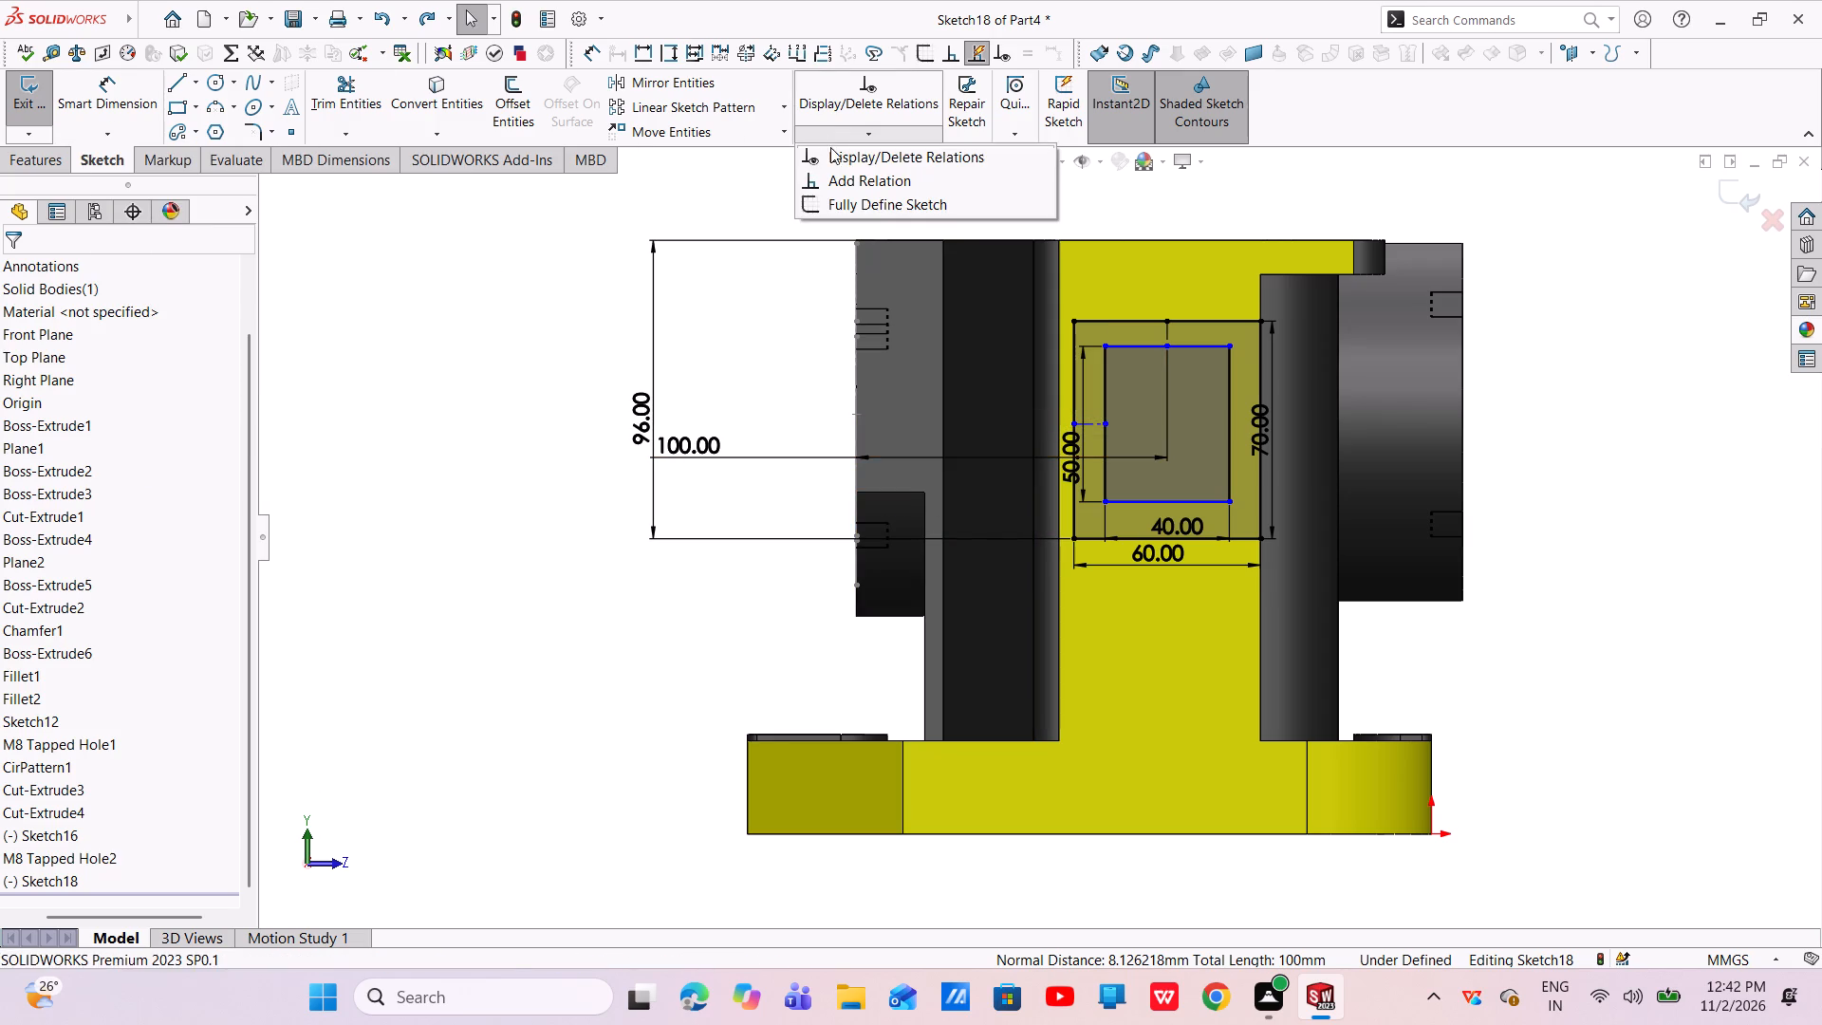
left_click(851, 201)
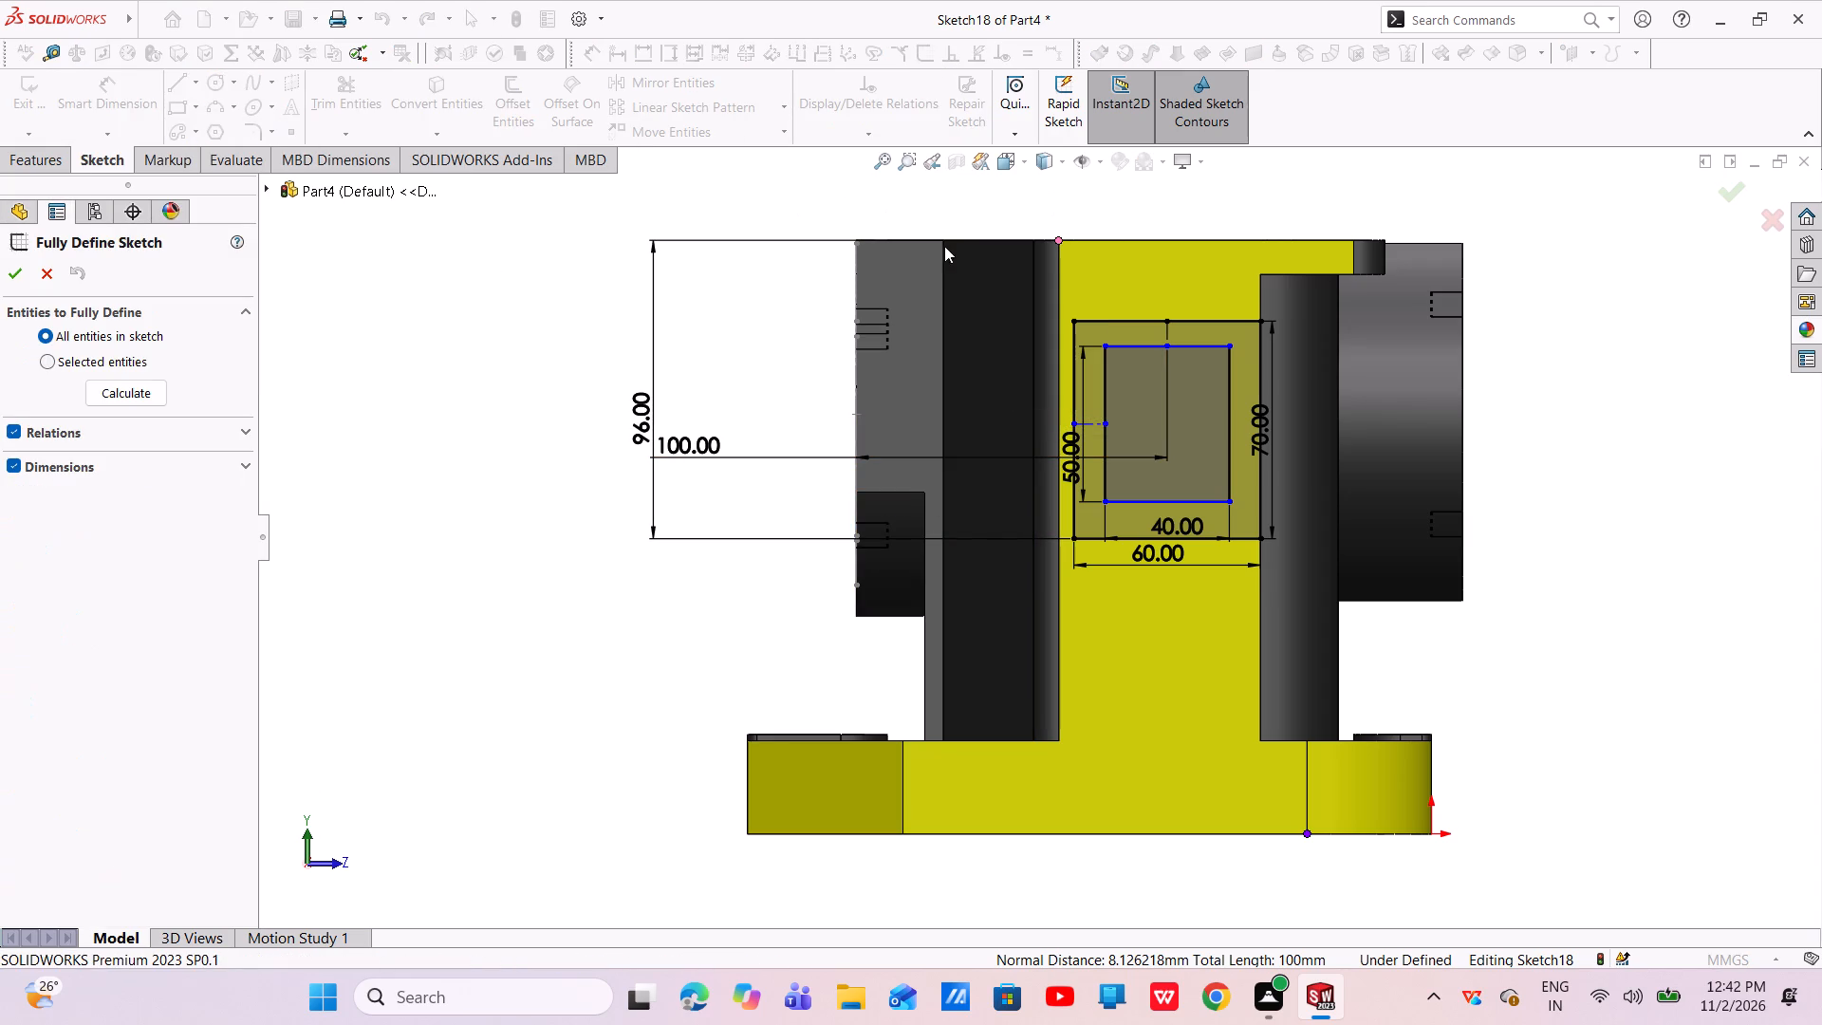
left_click(23, 276)
Examine the sketch's dimensions around the two rectangles.
scroll(1251, 523, "down", 1)
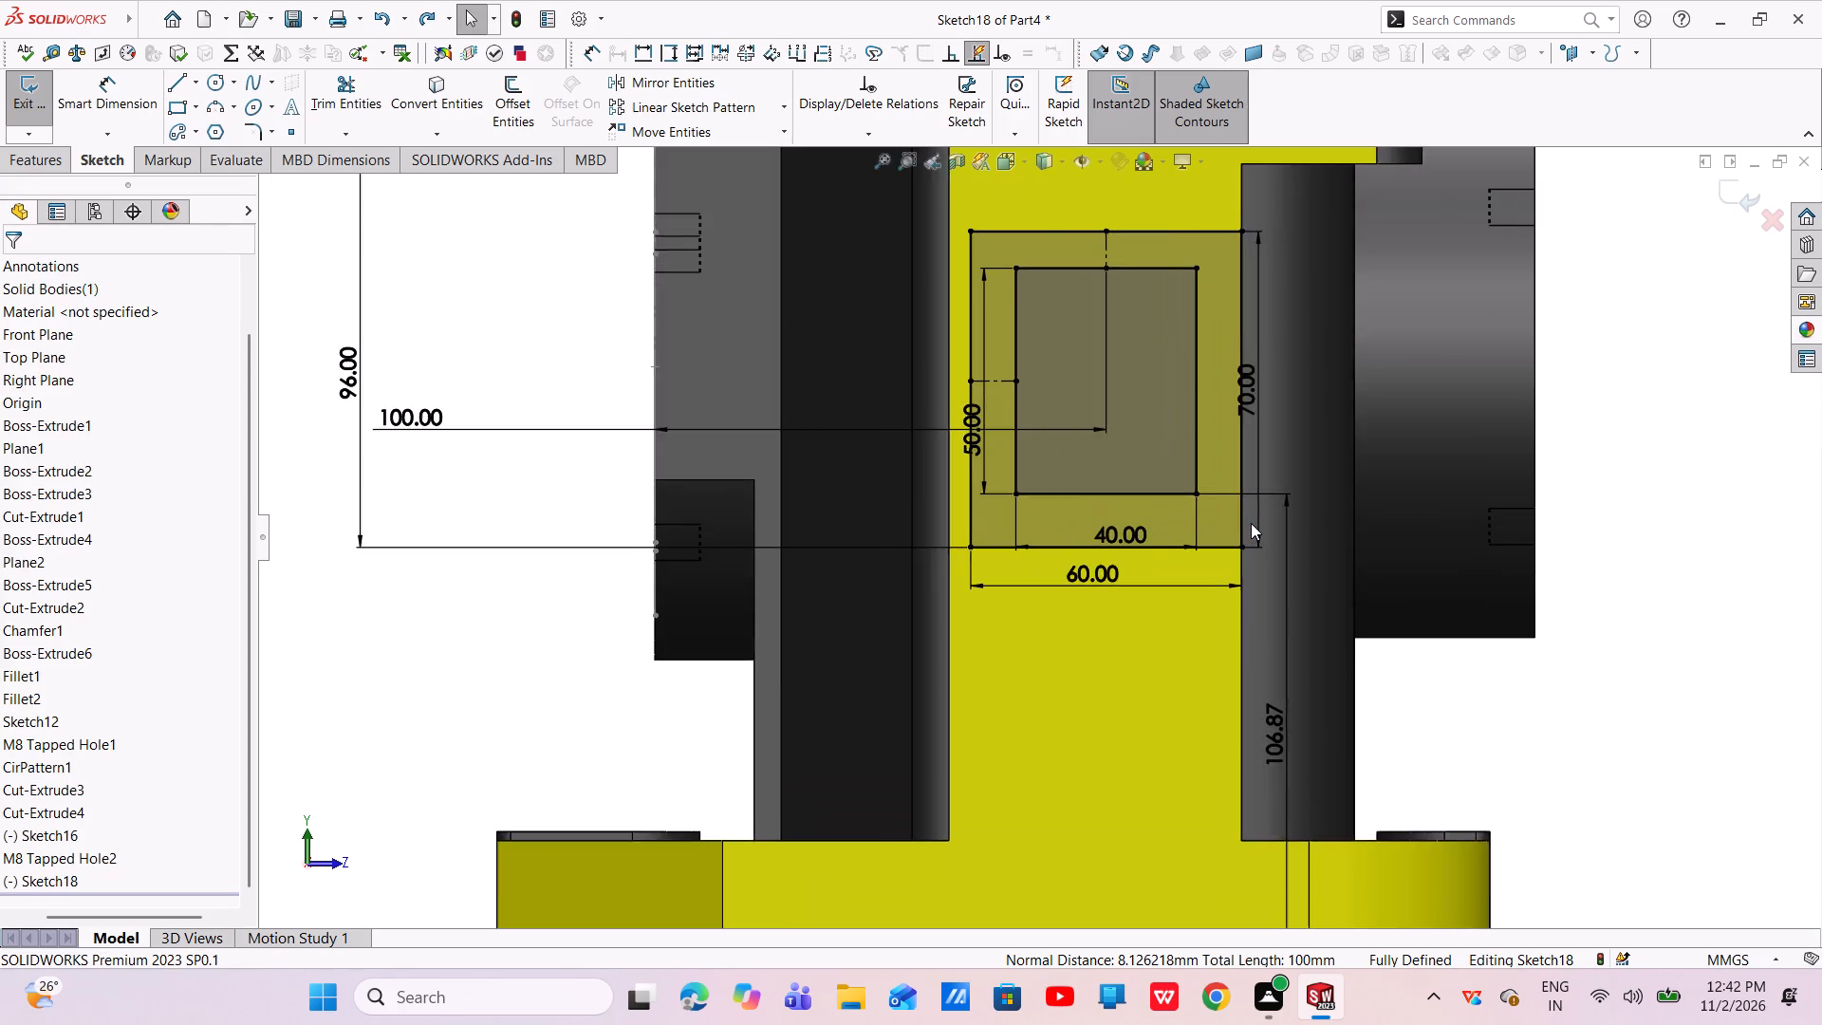
scroll(1251, 523, "down", 3)
scroll(1209, 516, "up", 2)
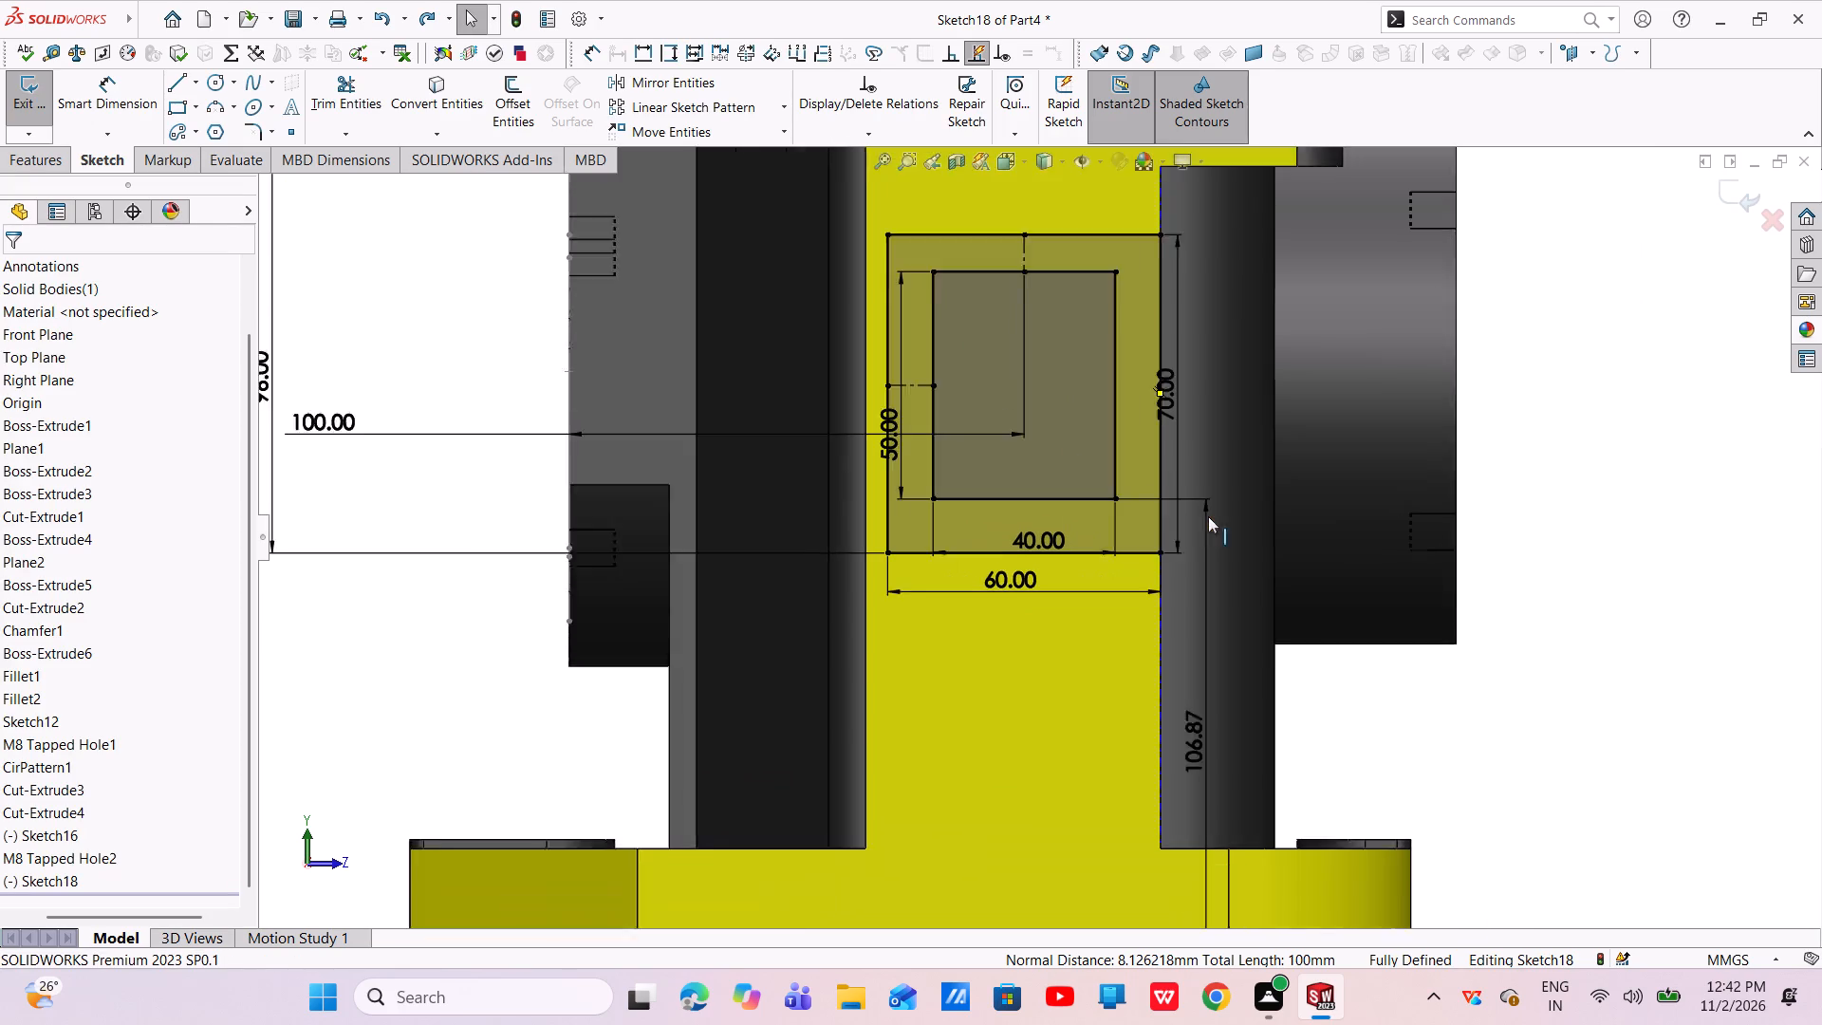
scroll(1208, 516, "up", 1)
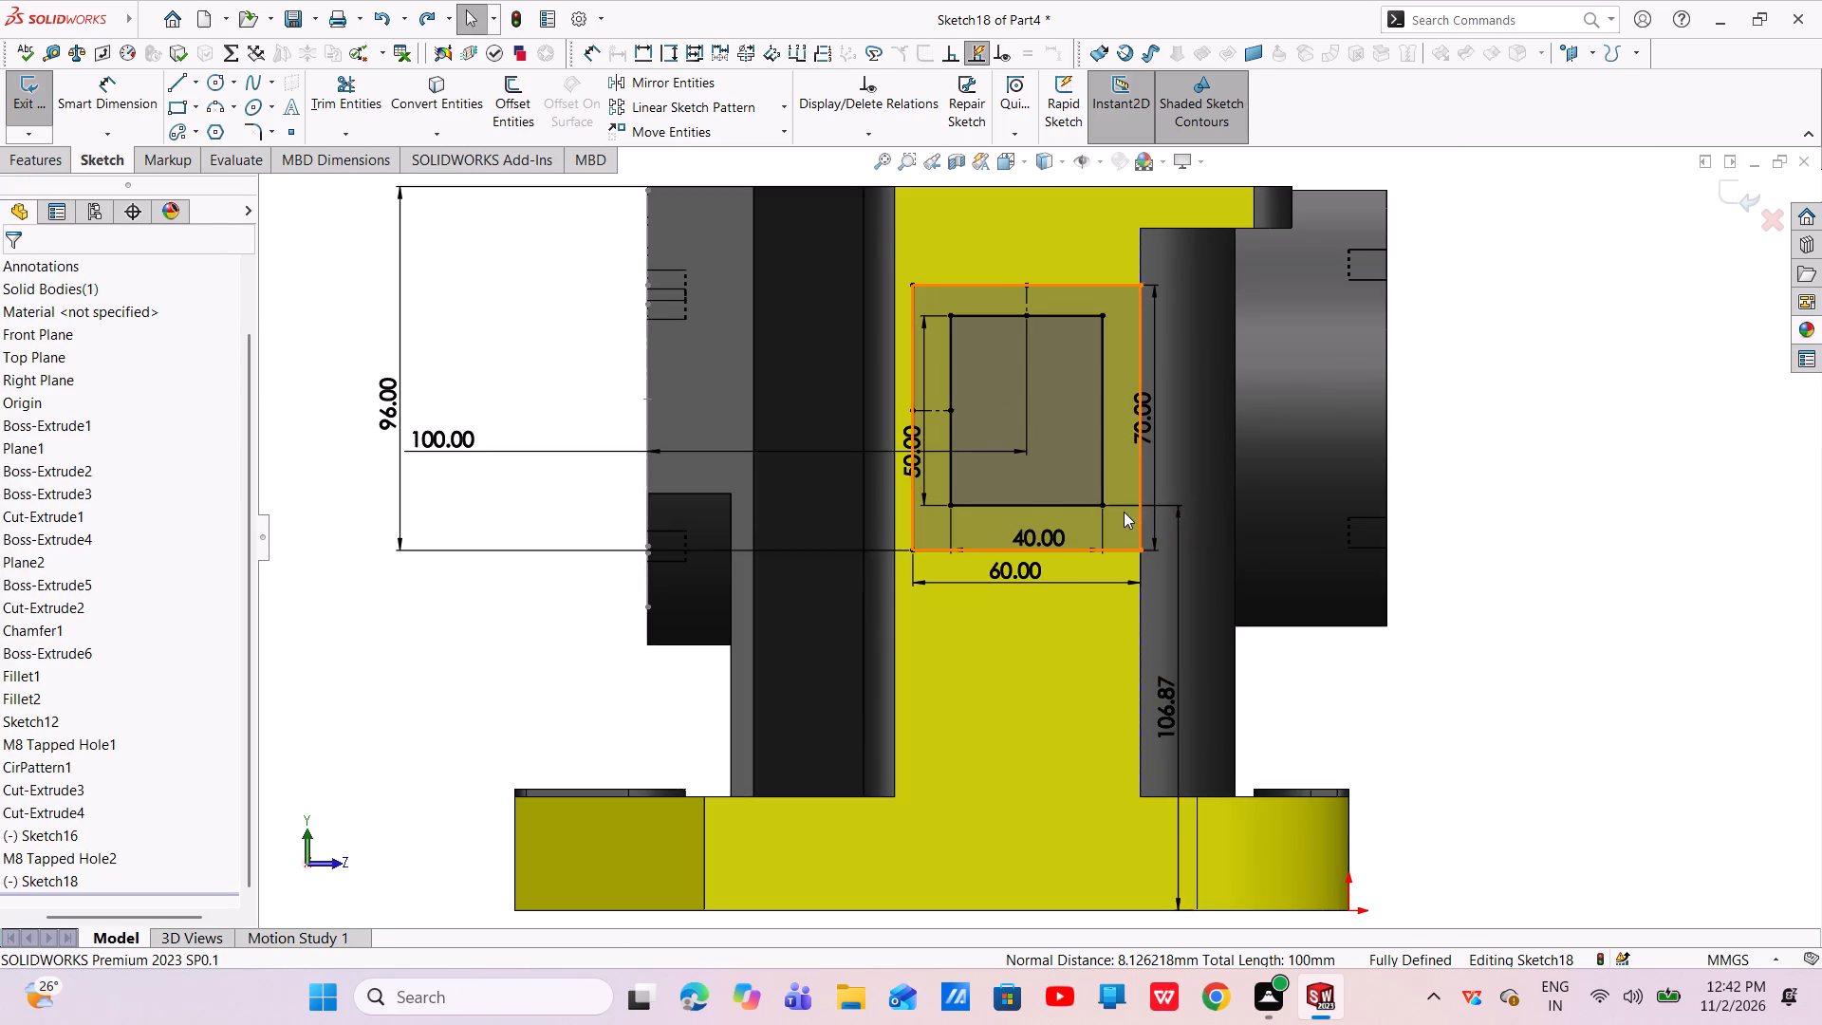
scroll(1028, 502, "up", 2)
scroll(1028, 501, "down", 1)
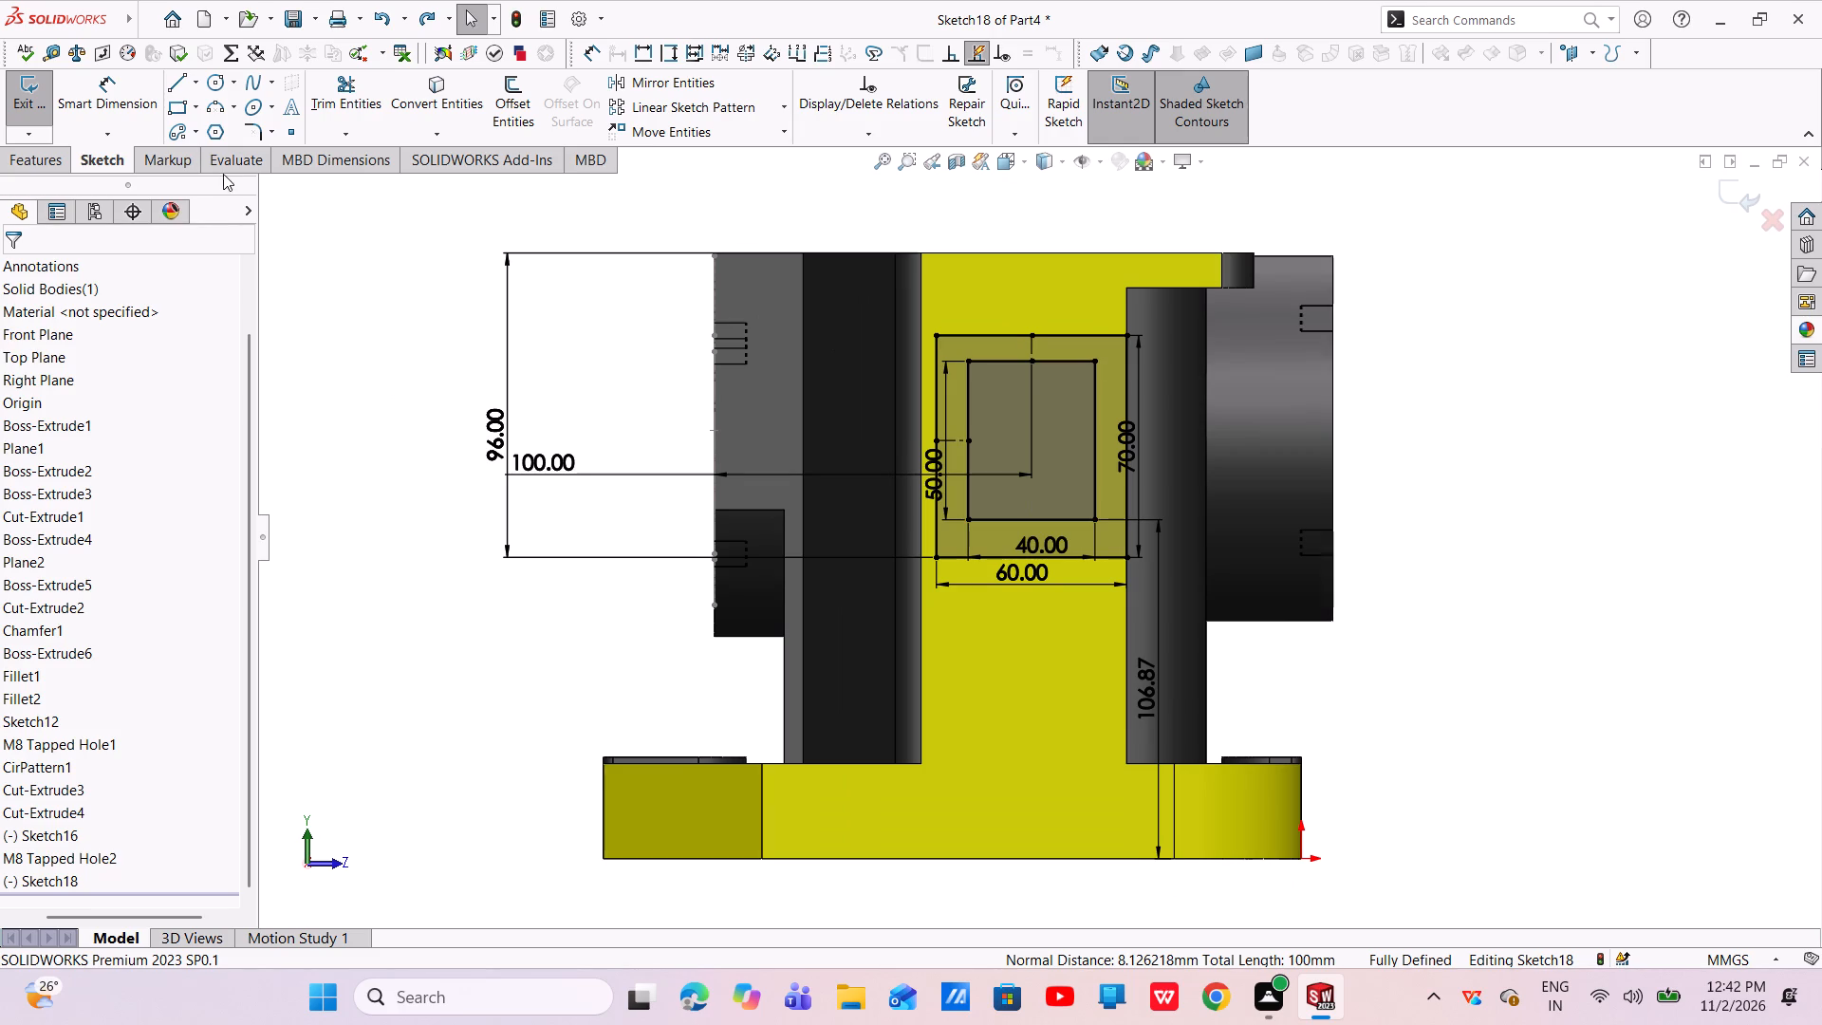
Start a Sketch Fillet with a 3 mm radius and add the two lower corners of both the inner and outer rectangles.
left_click(263, 132)
key("BackSpace")
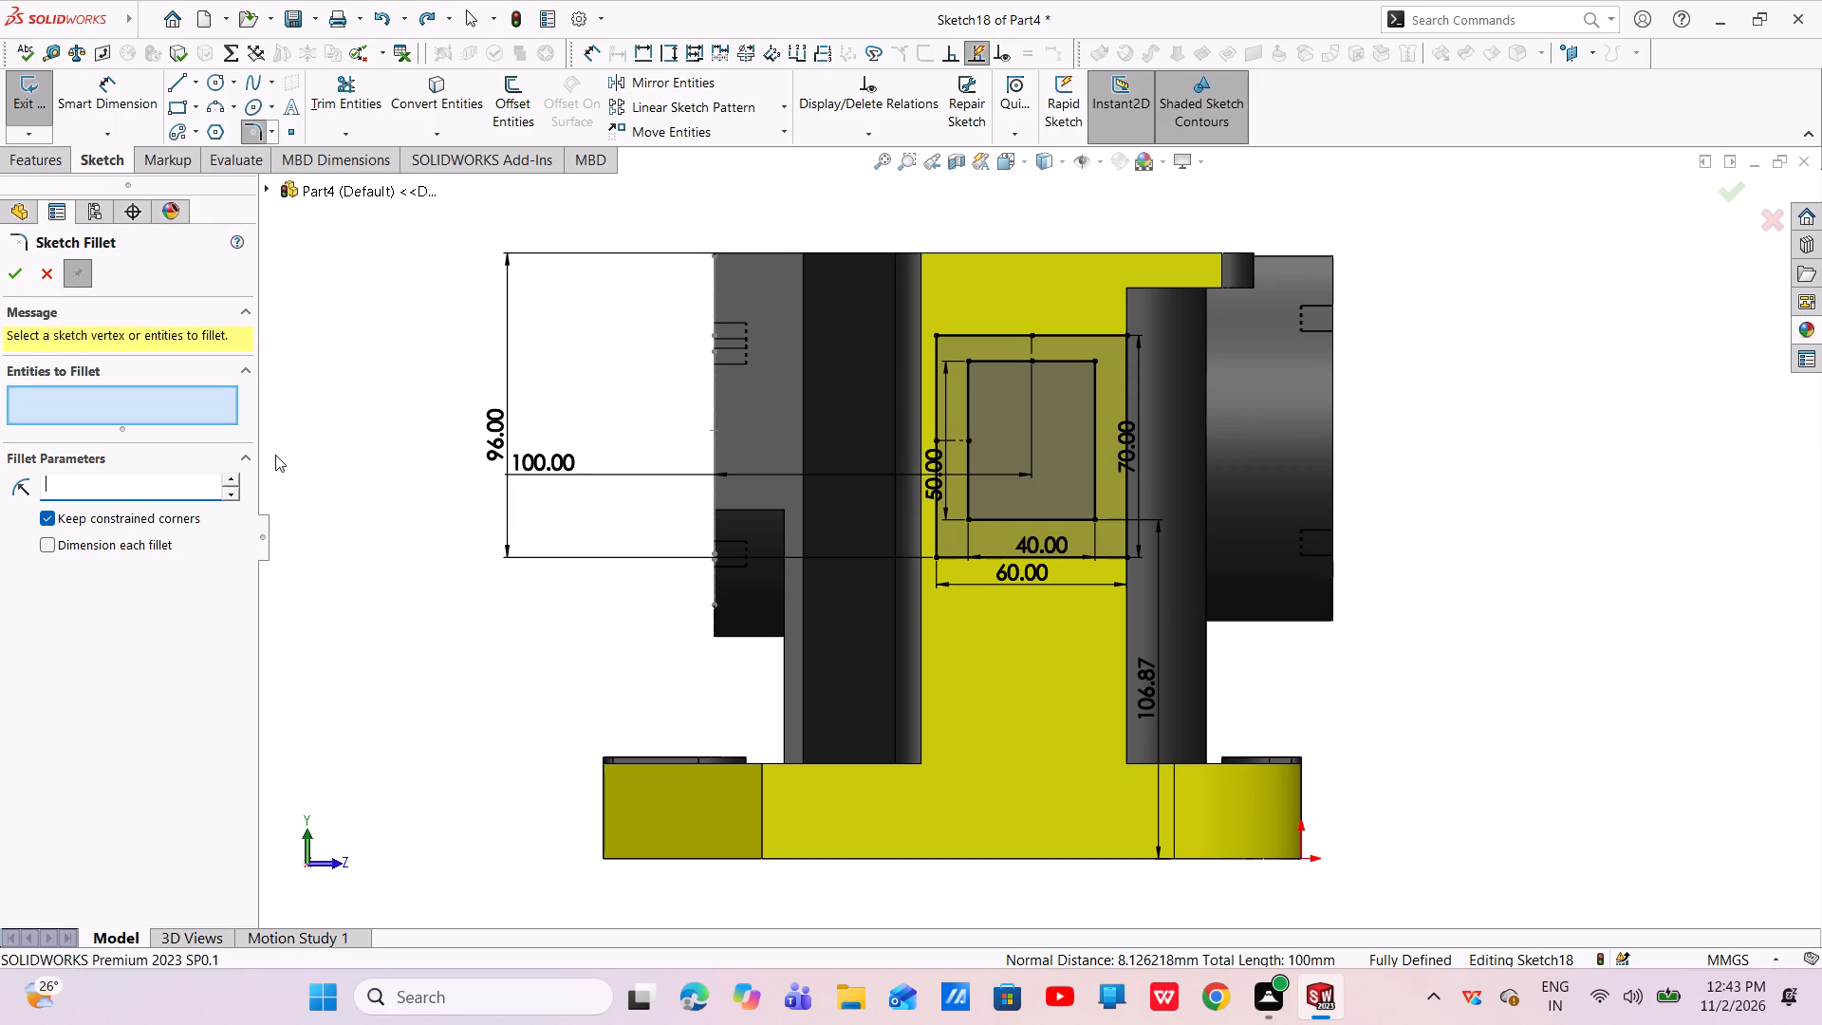
key("3")
key("Return")
scroll(986, 529, "down", 4)
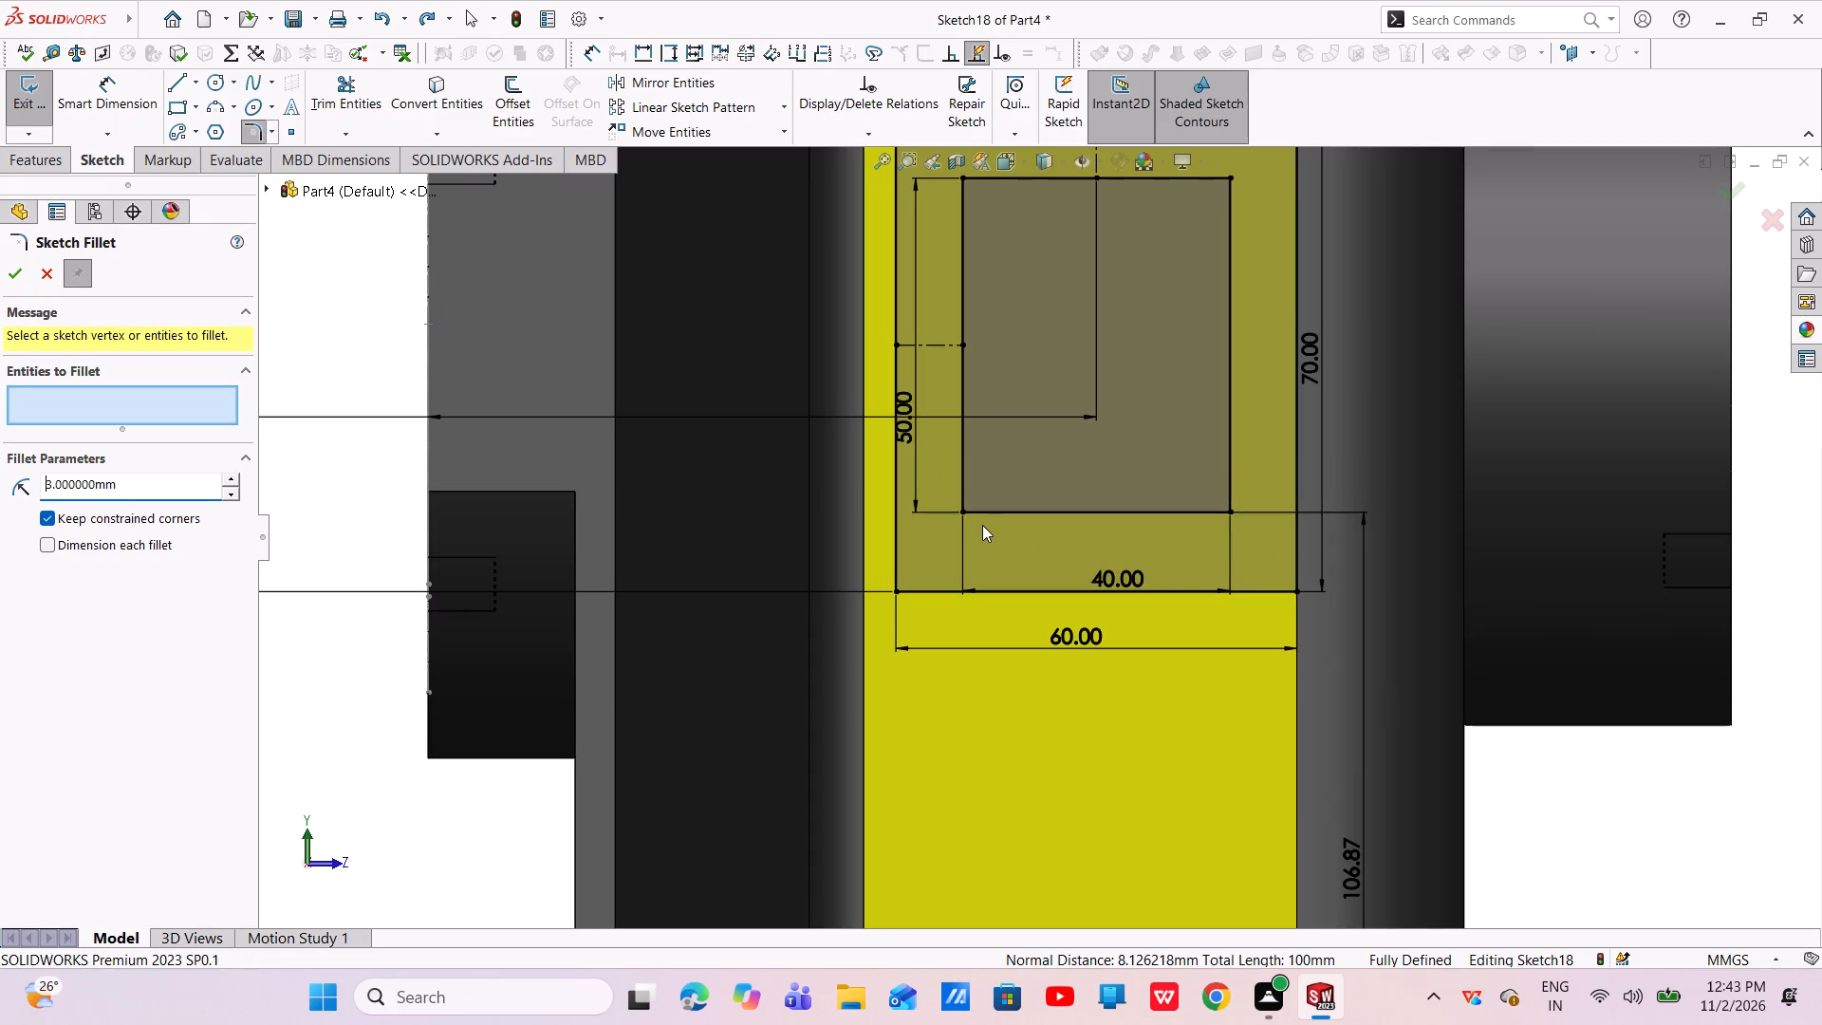
left_click(964, 512)
left_click(971, 525)
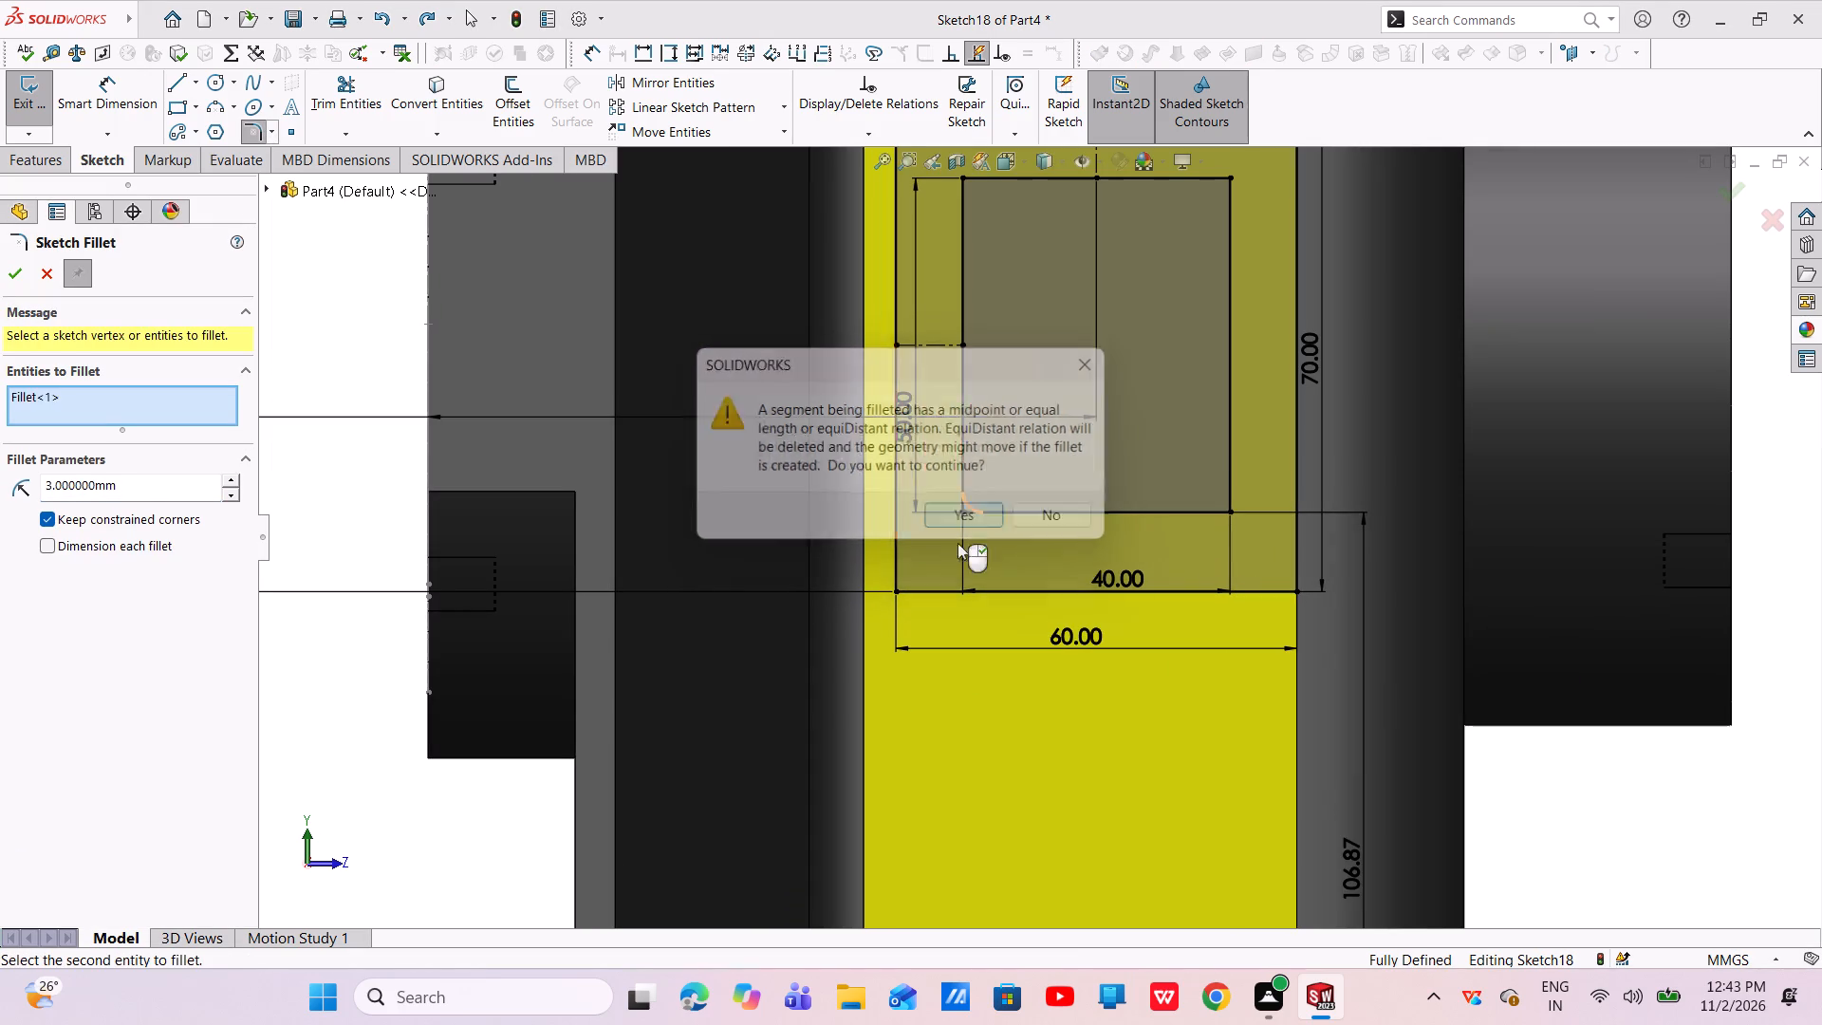
left_click(896, 591)
left_click(958, 524)
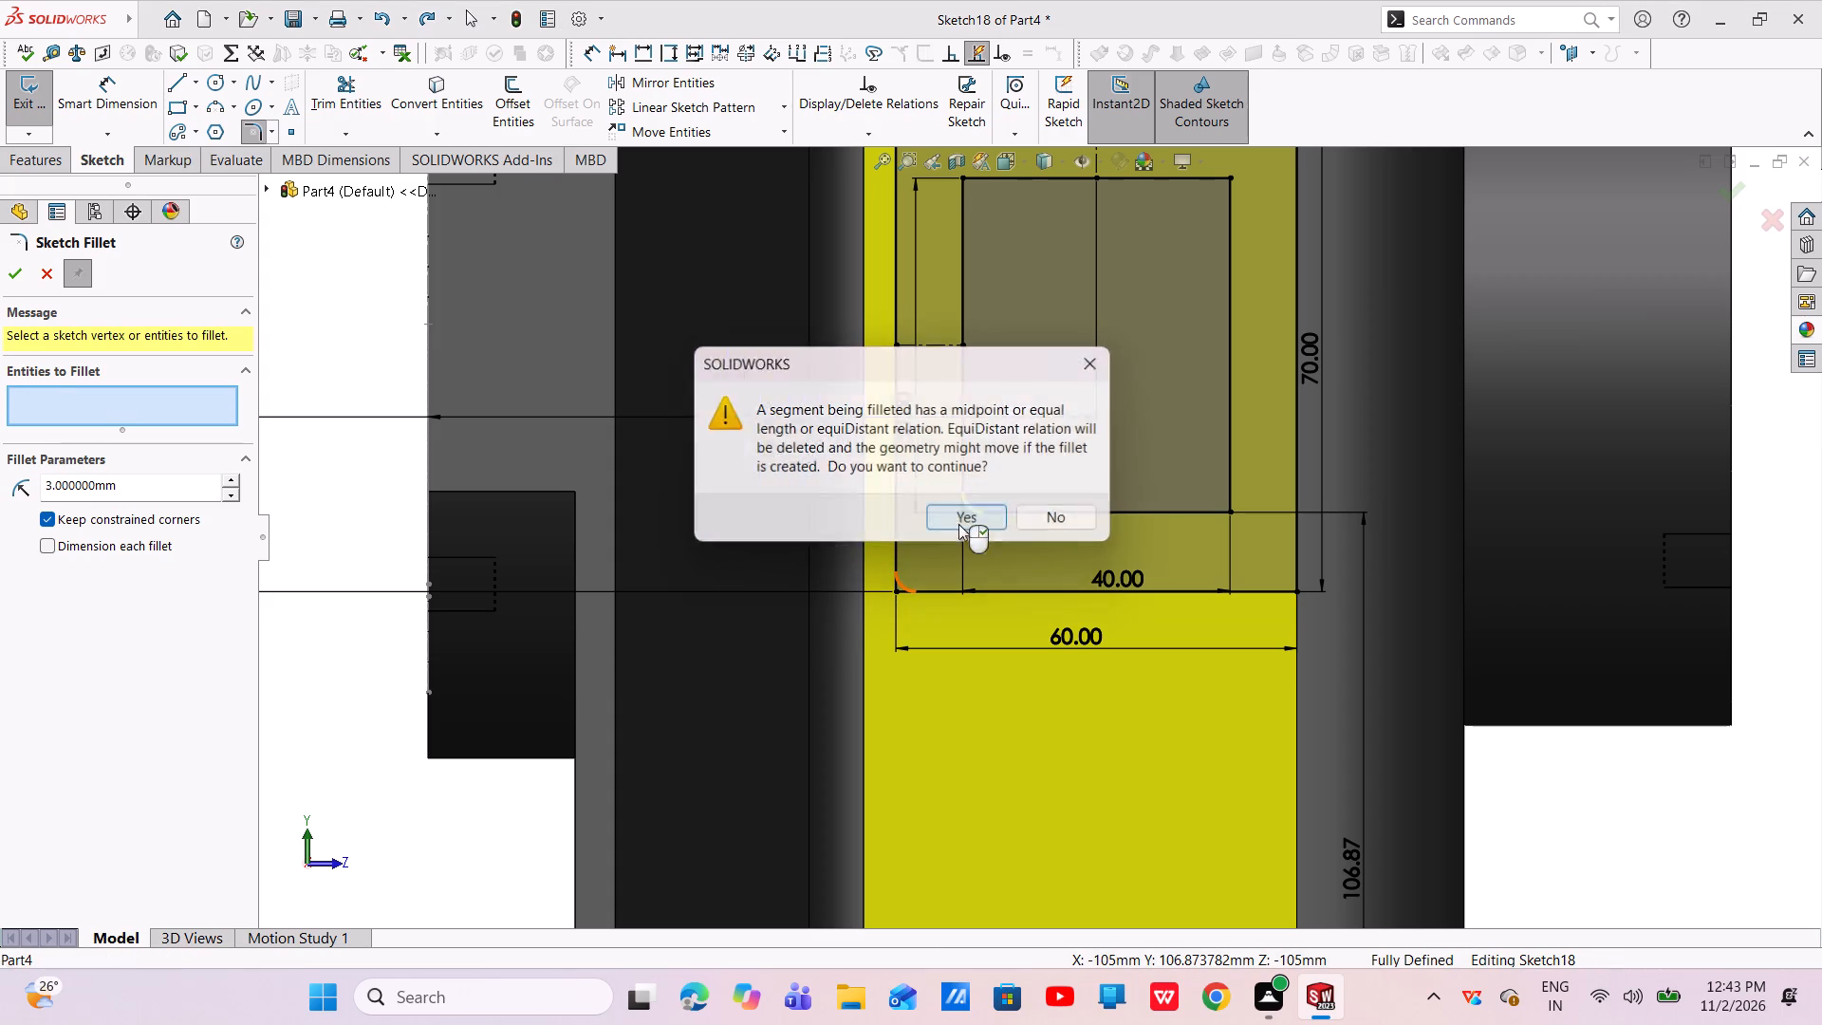
left_click(1295, 587)
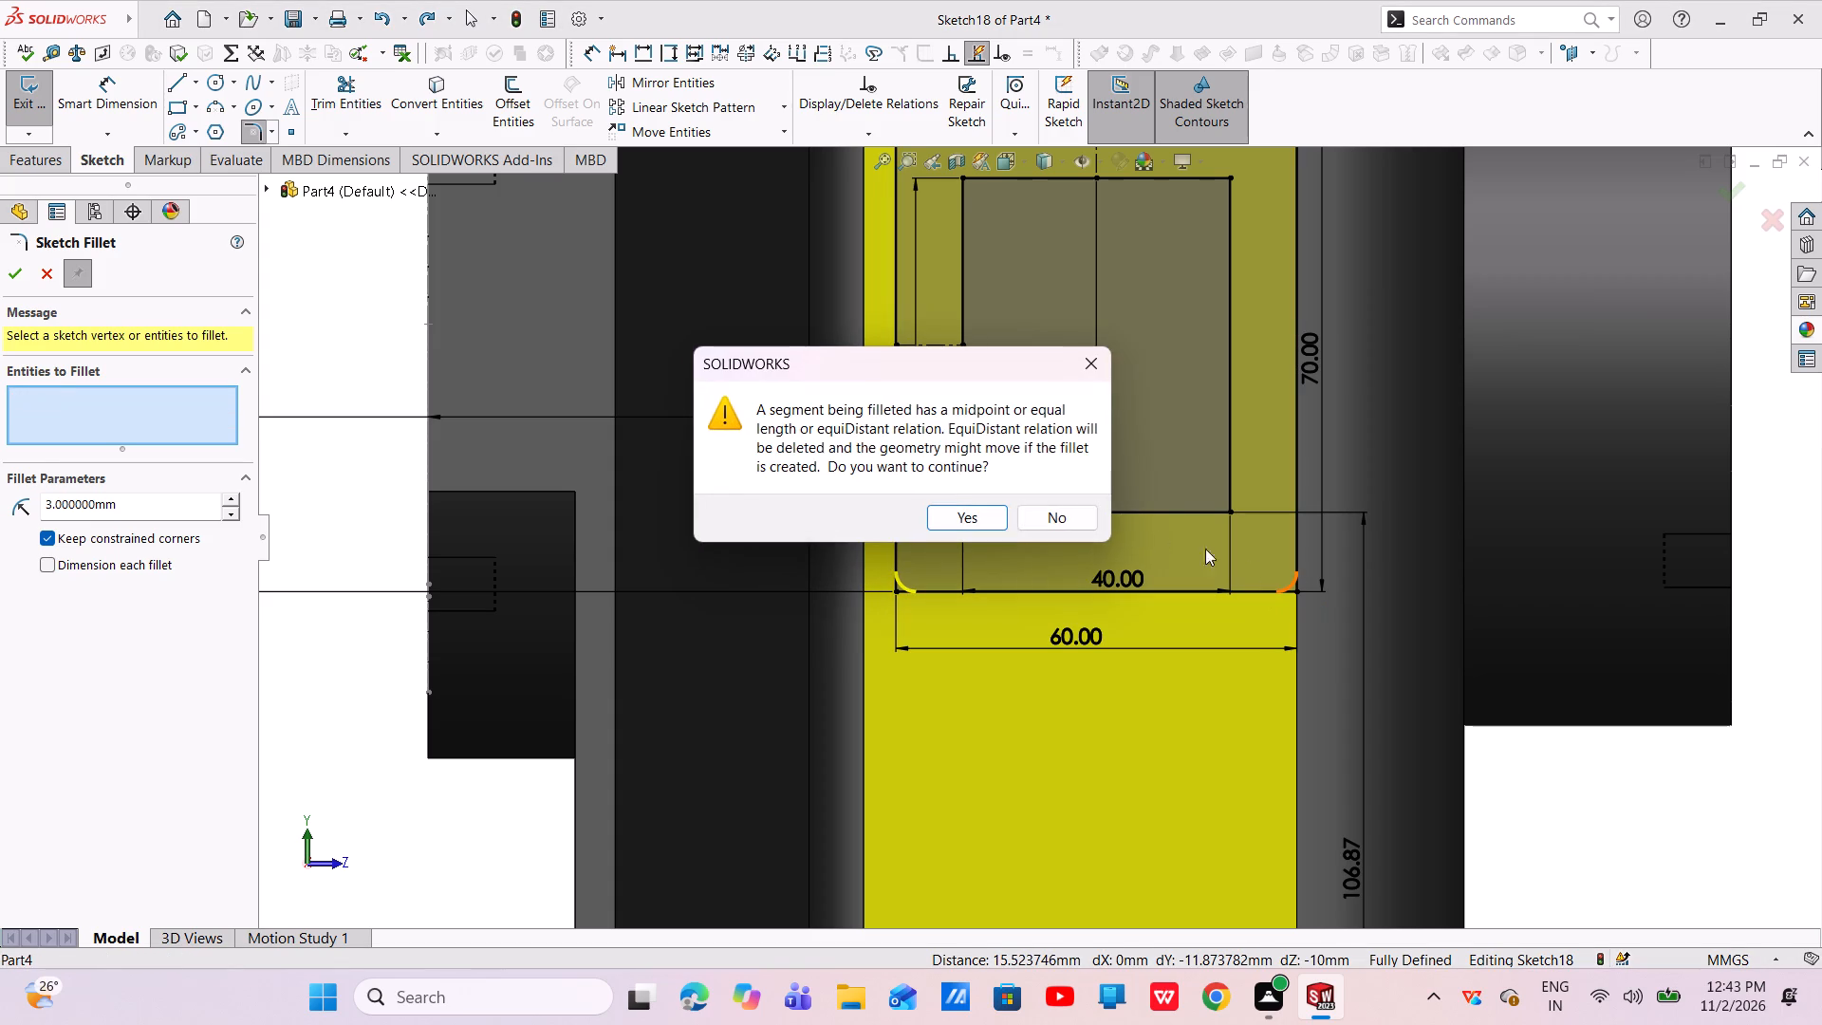
left_click(962, 522)
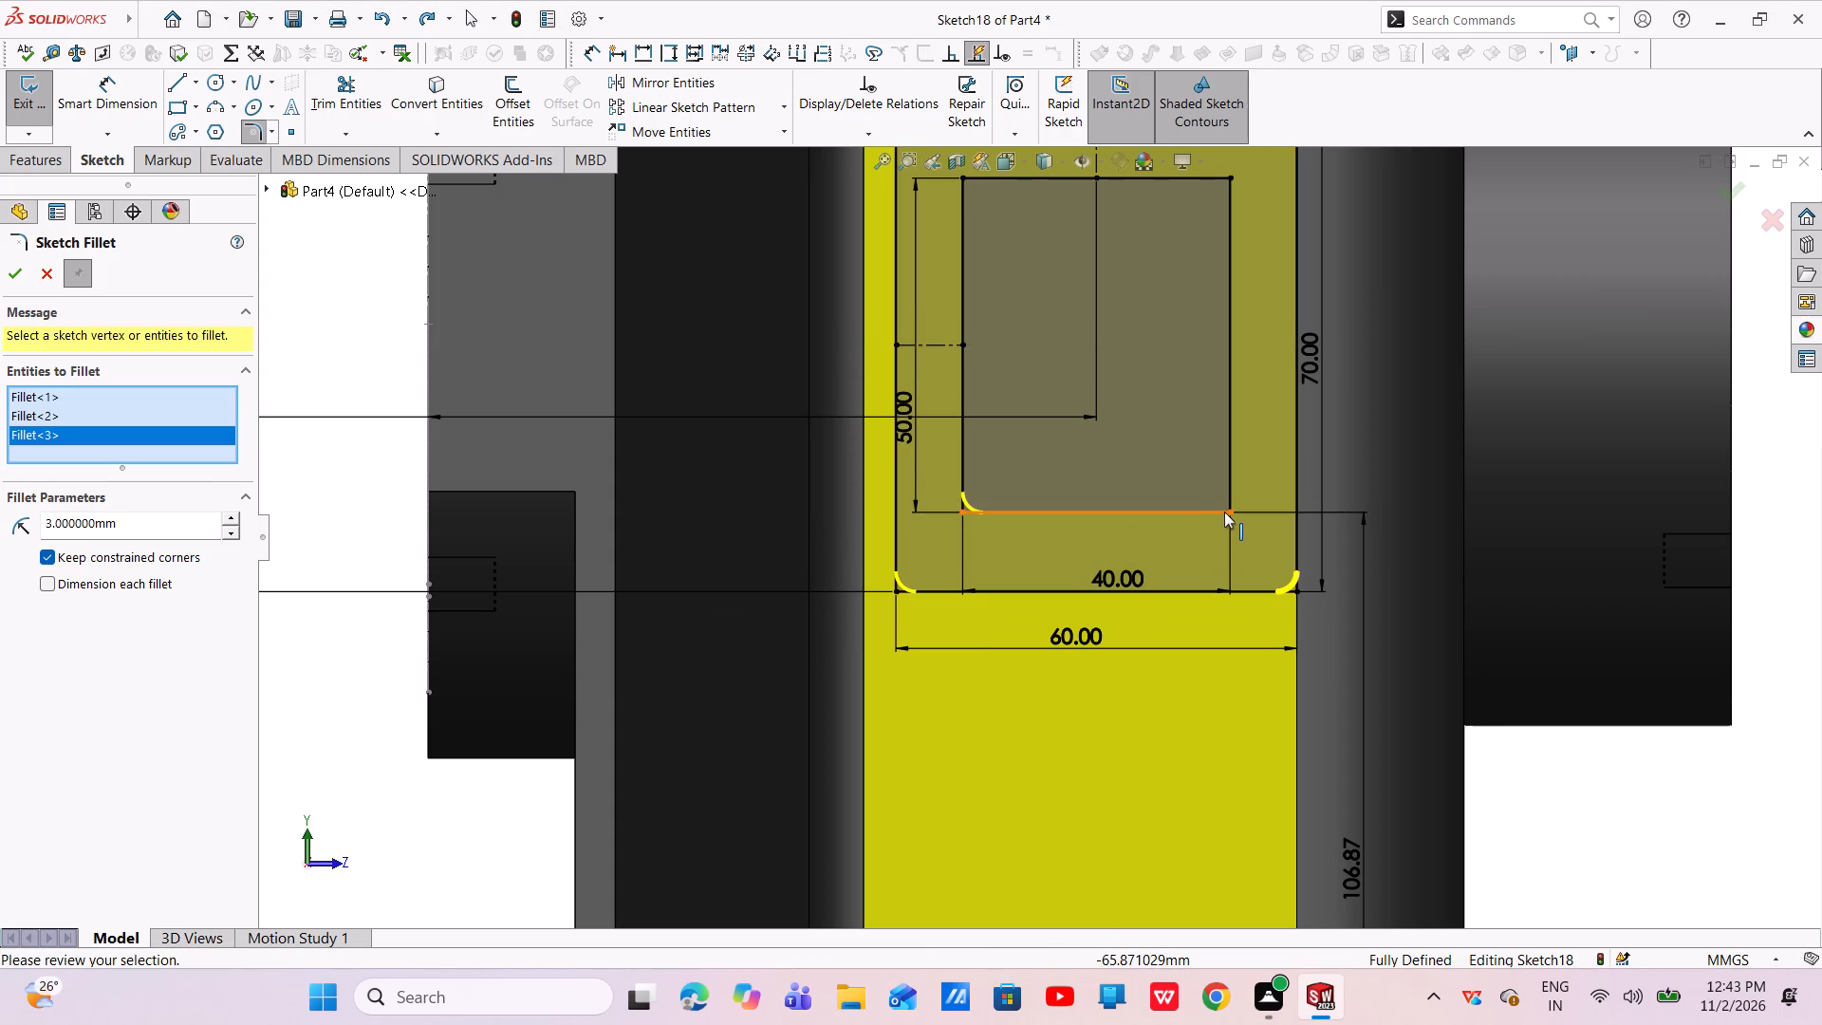
left_click(1230, 510)
left_click(976, 510)
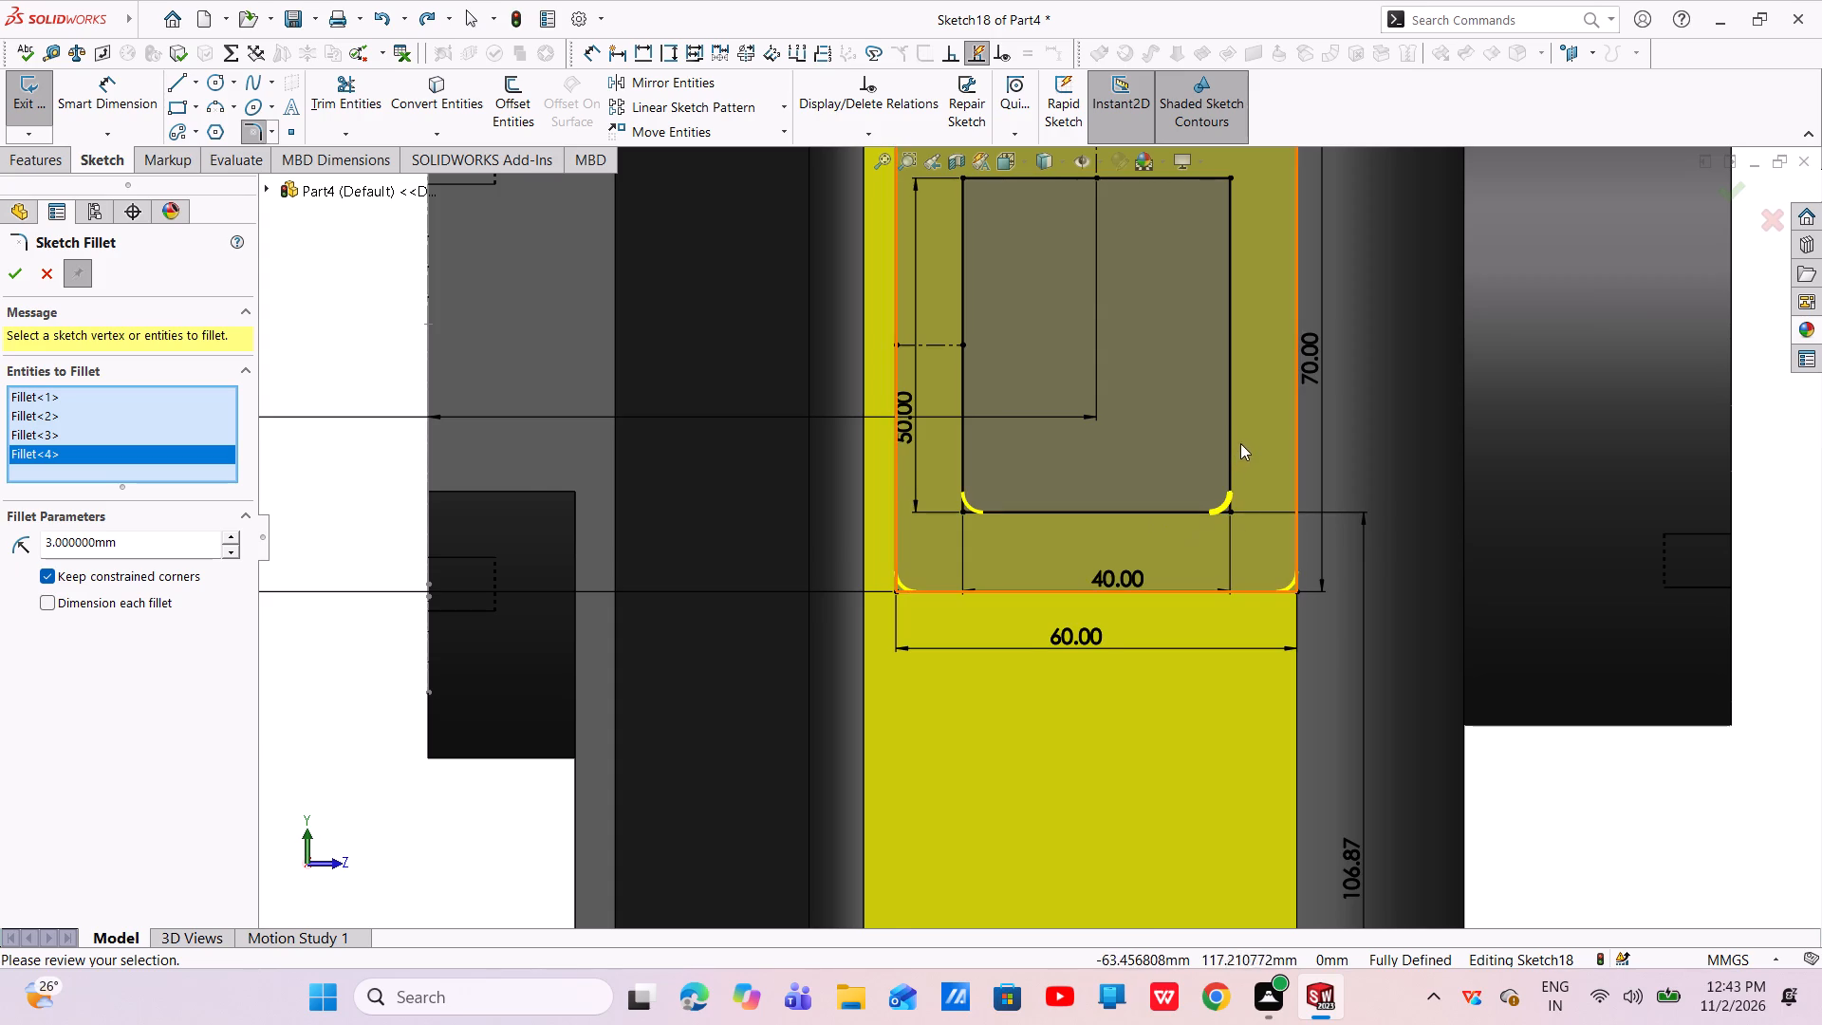
Add the two upper corners of both rectangles to the 3 mm Sketch Fillet and apply it to all eight corners.
scroll(1240, 442, "up", 2)
scroll(1220, 346, "down", 3)
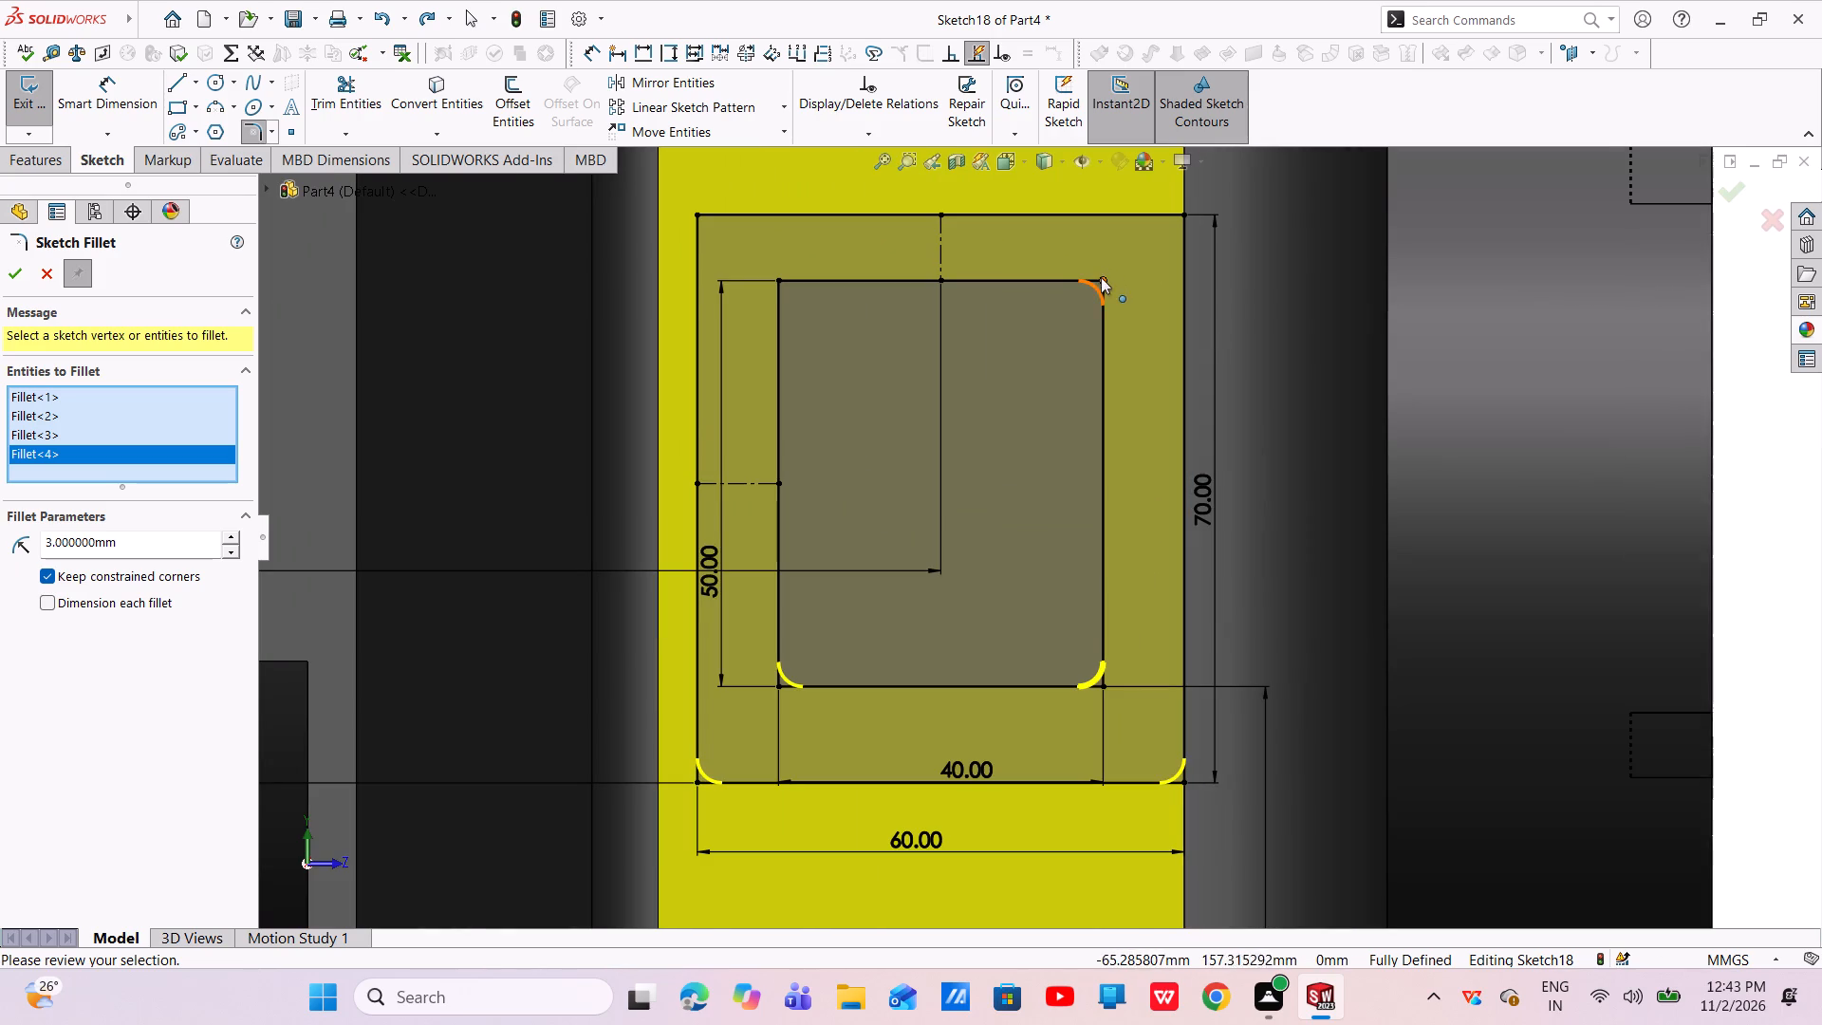
left_click(1101, 278)
left_click(952, 514)
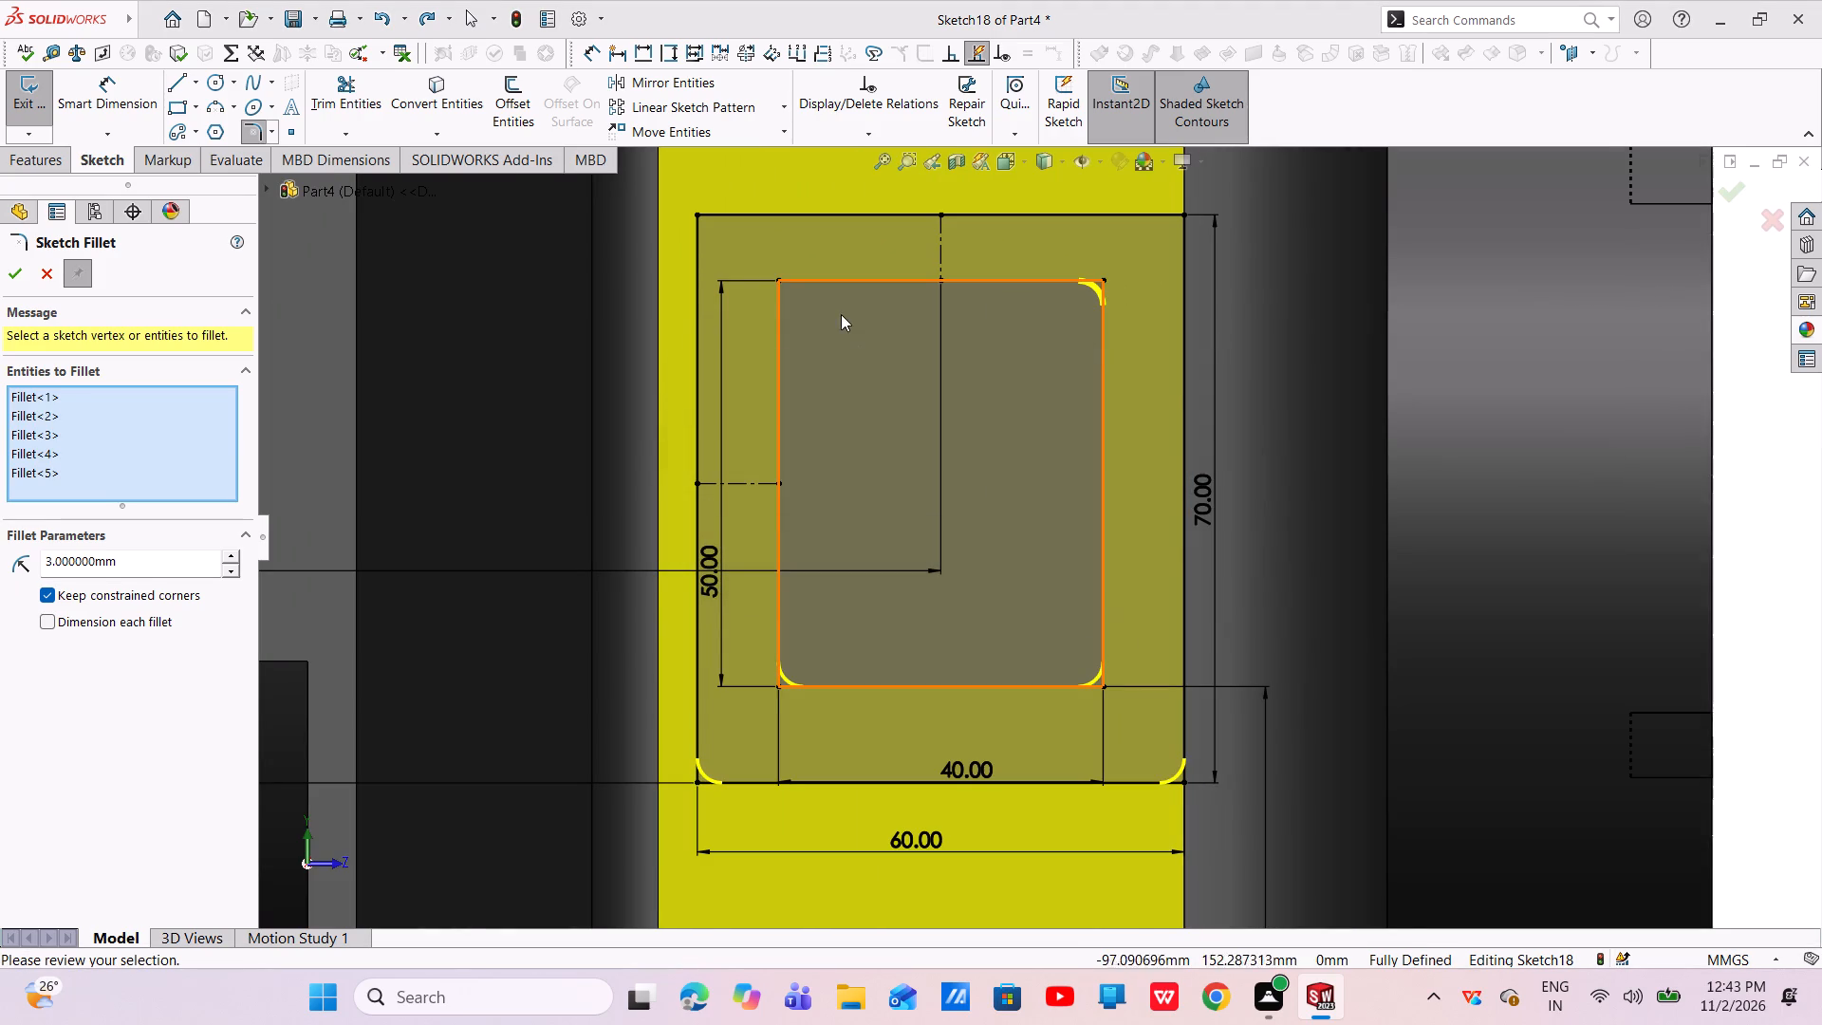
left_click(773, 278)
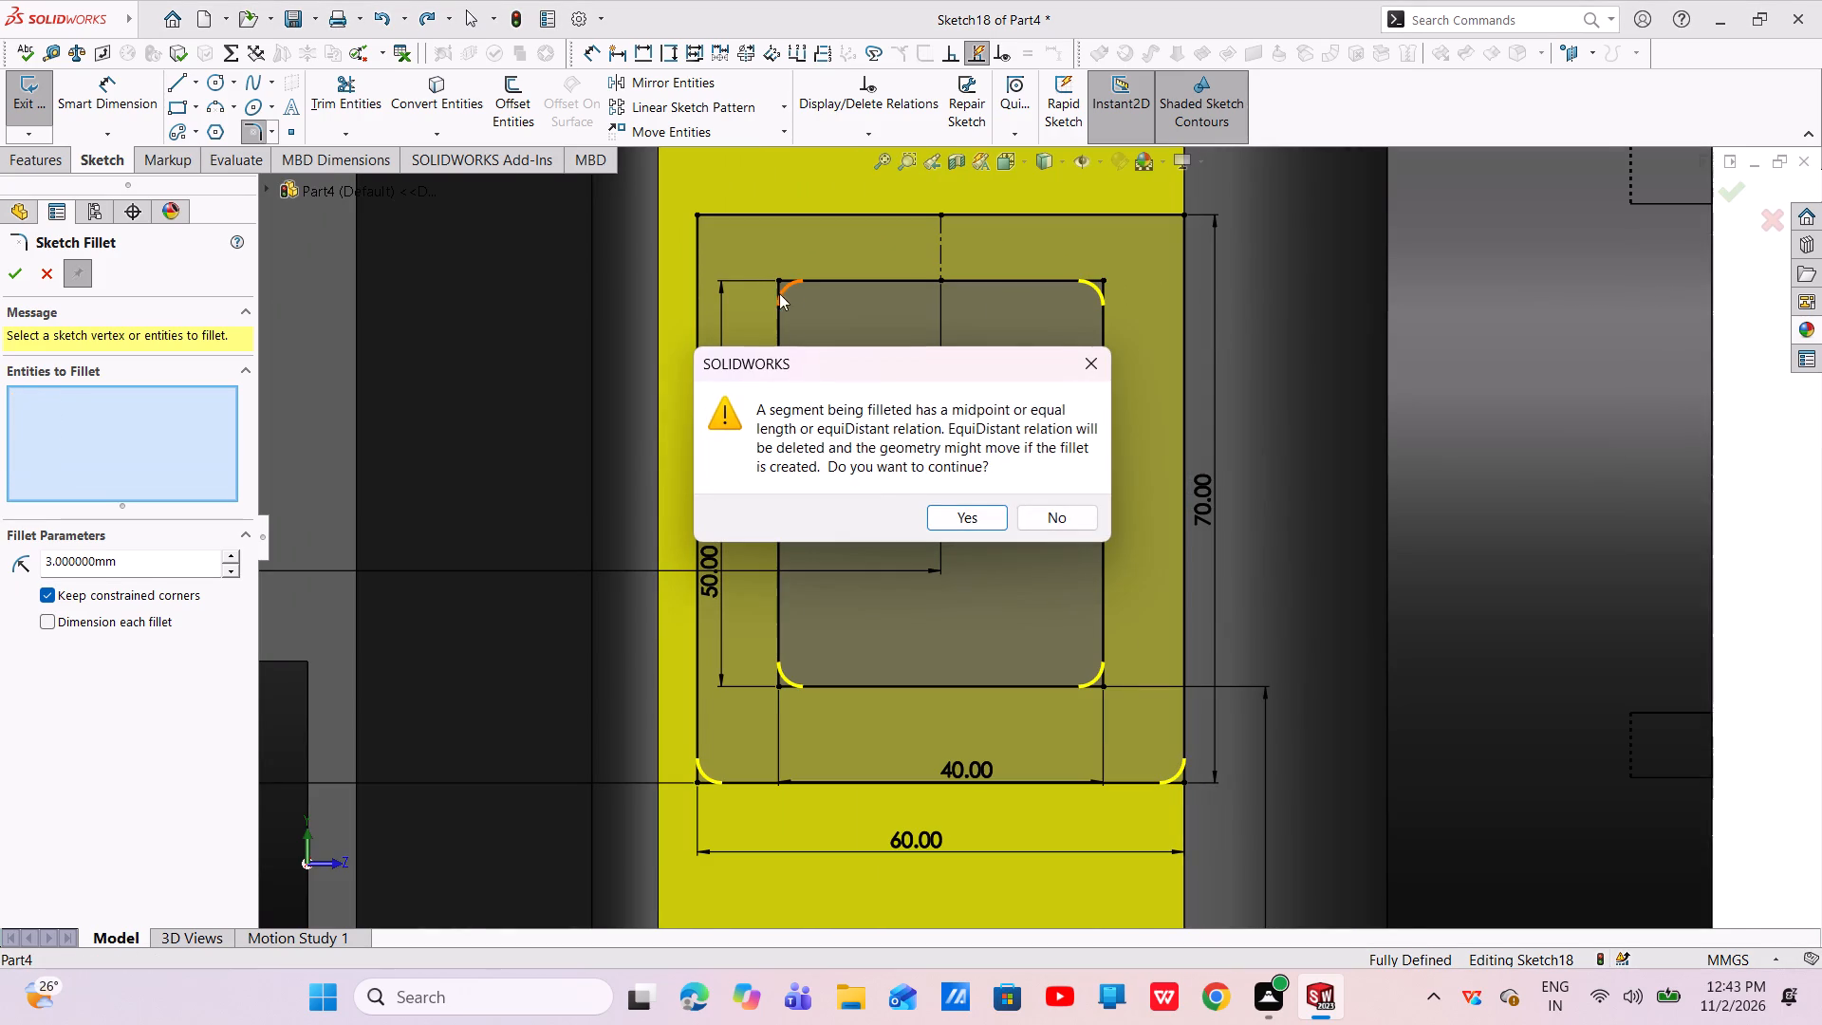
left_click(947, 522)
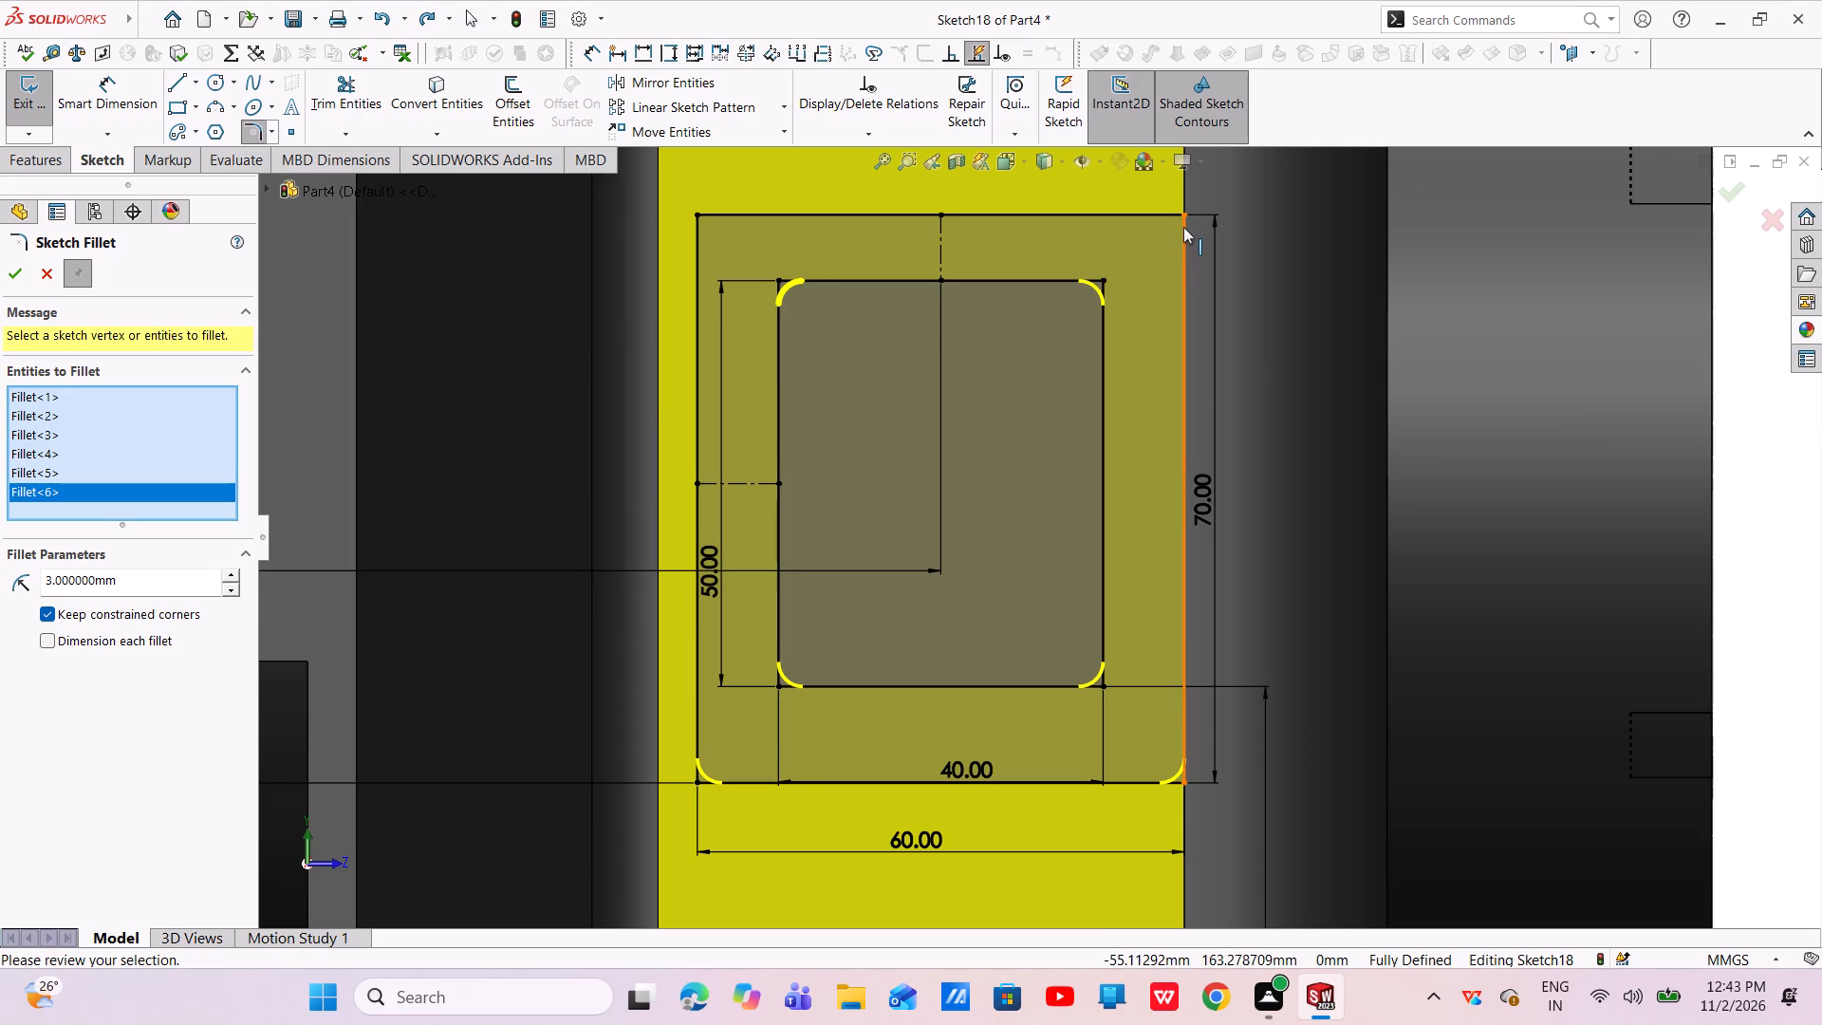
left_click(1183, 216)
left_click(961, 517)
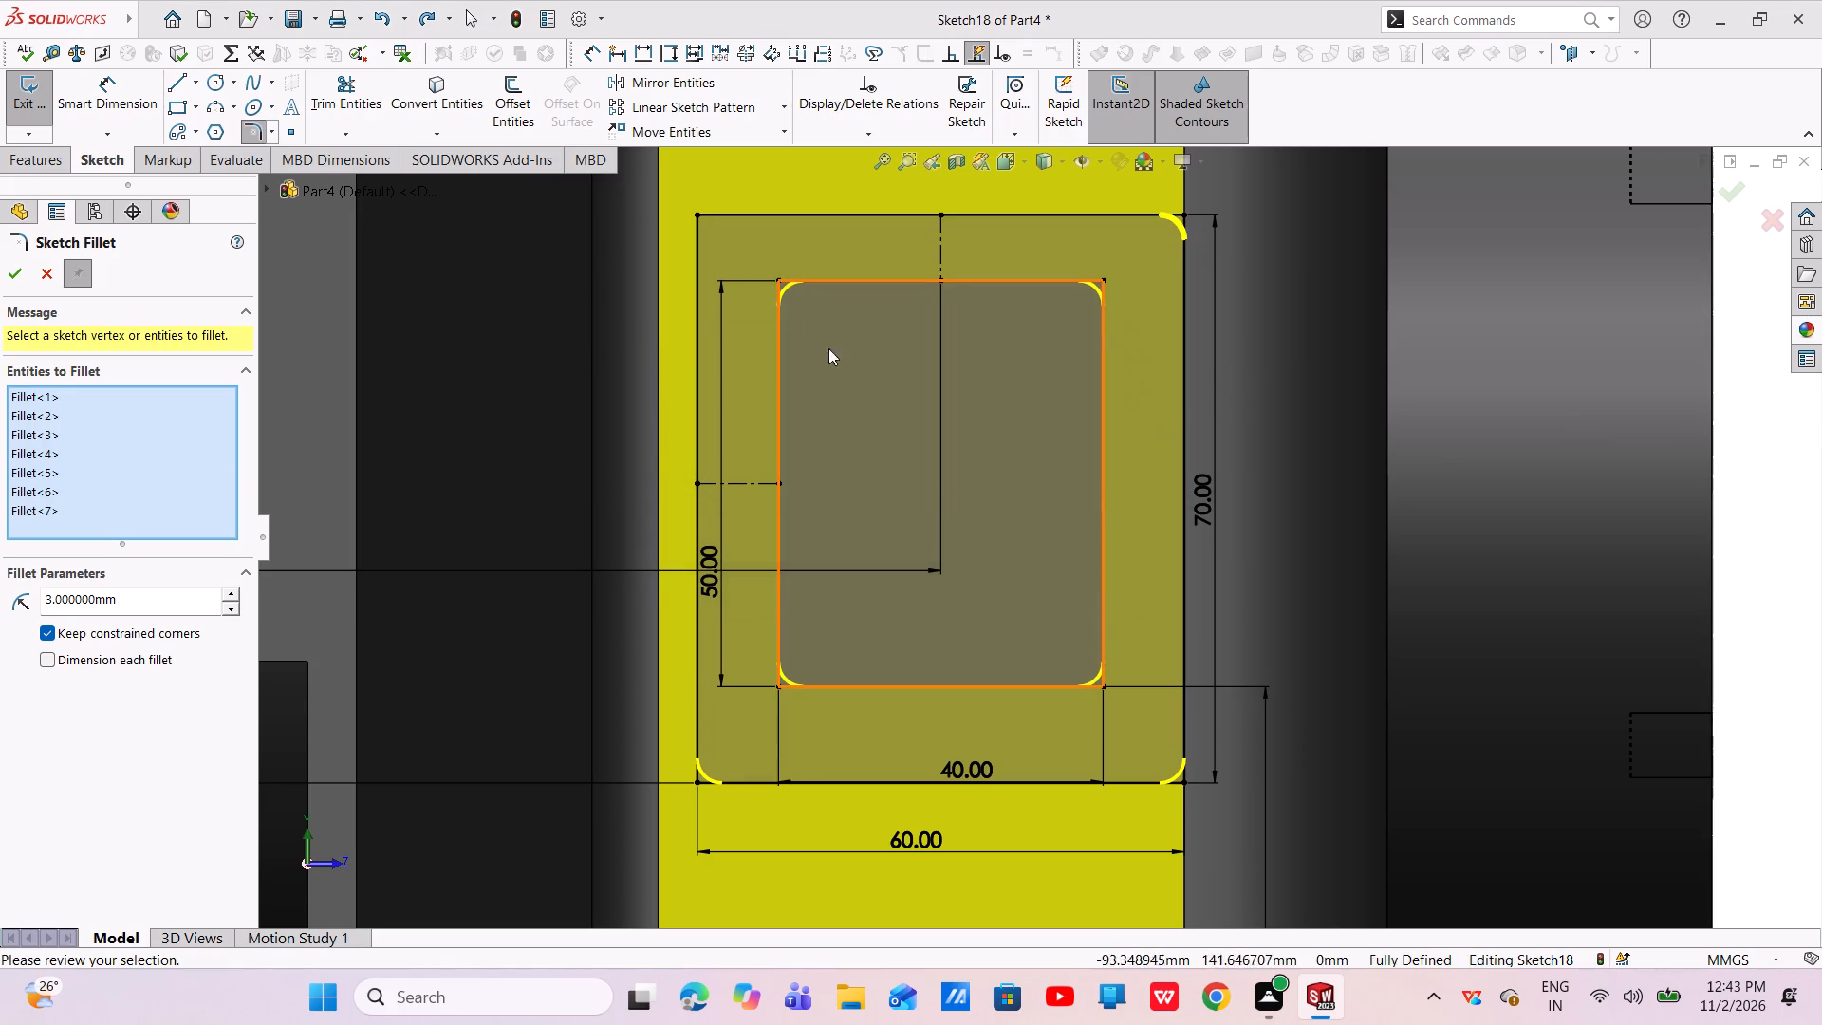
left_click(699, 217)
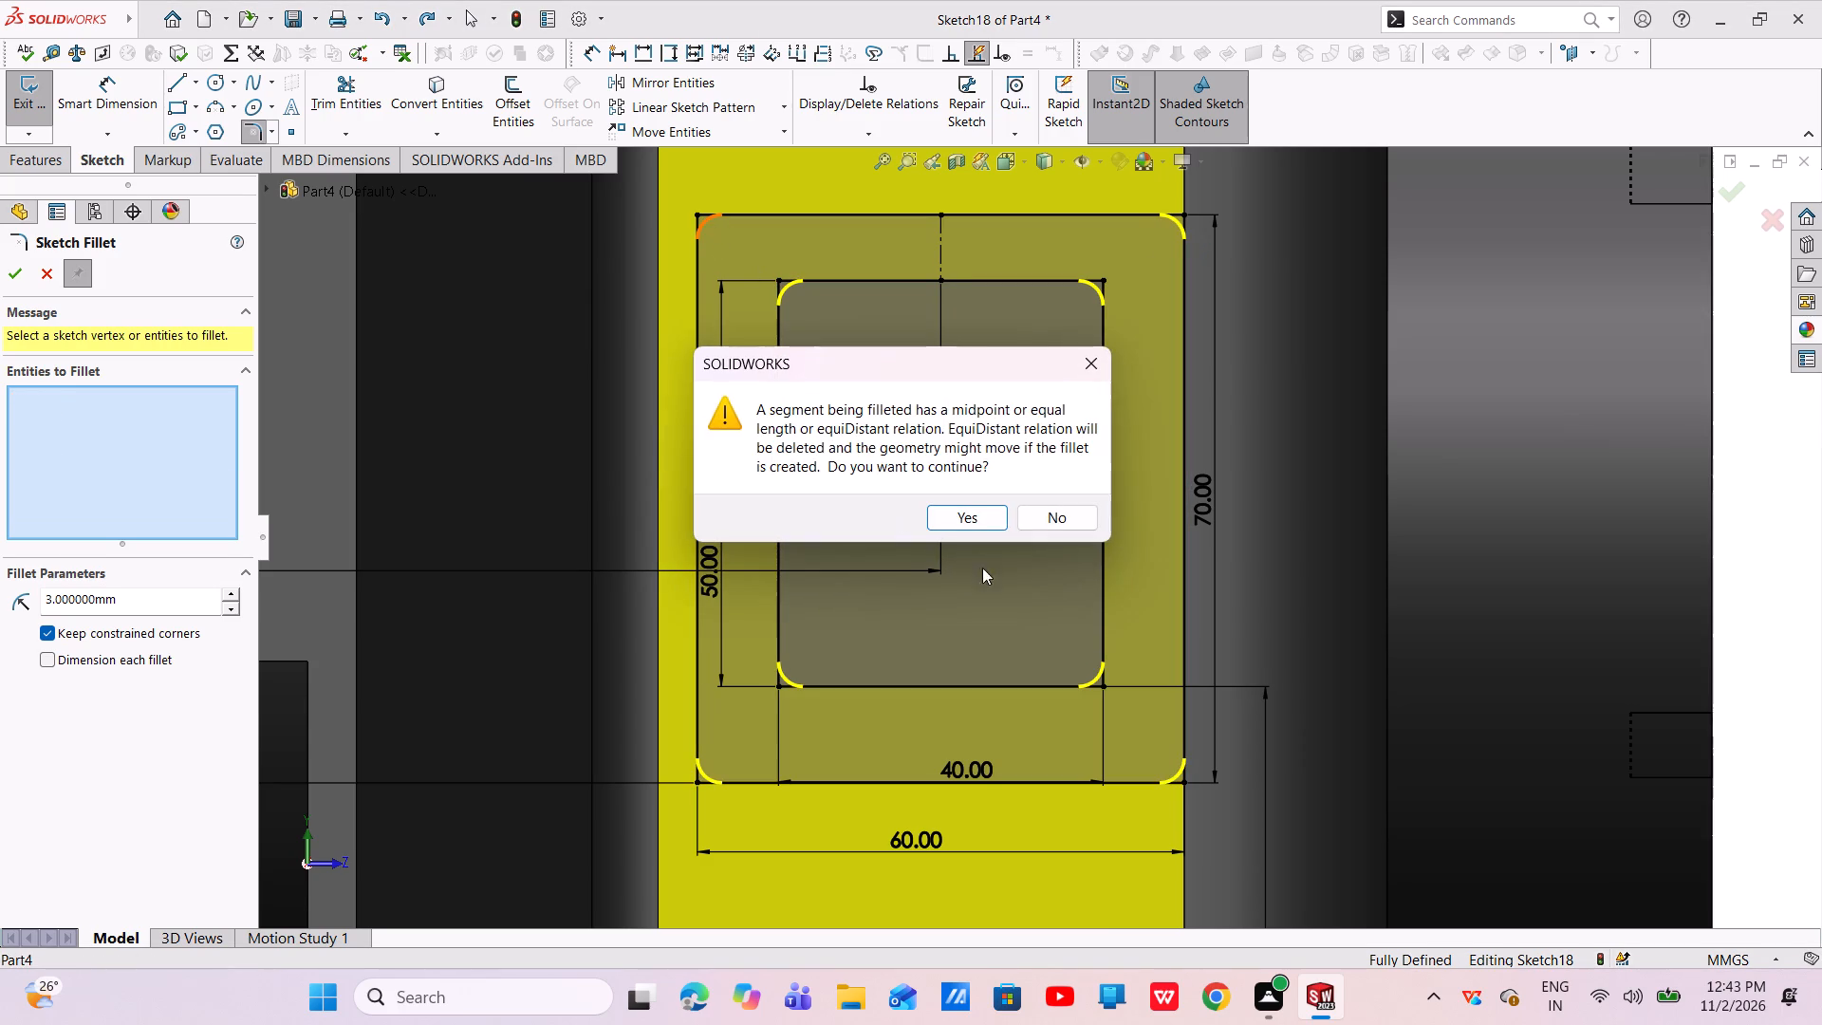
left_click(955, 519)
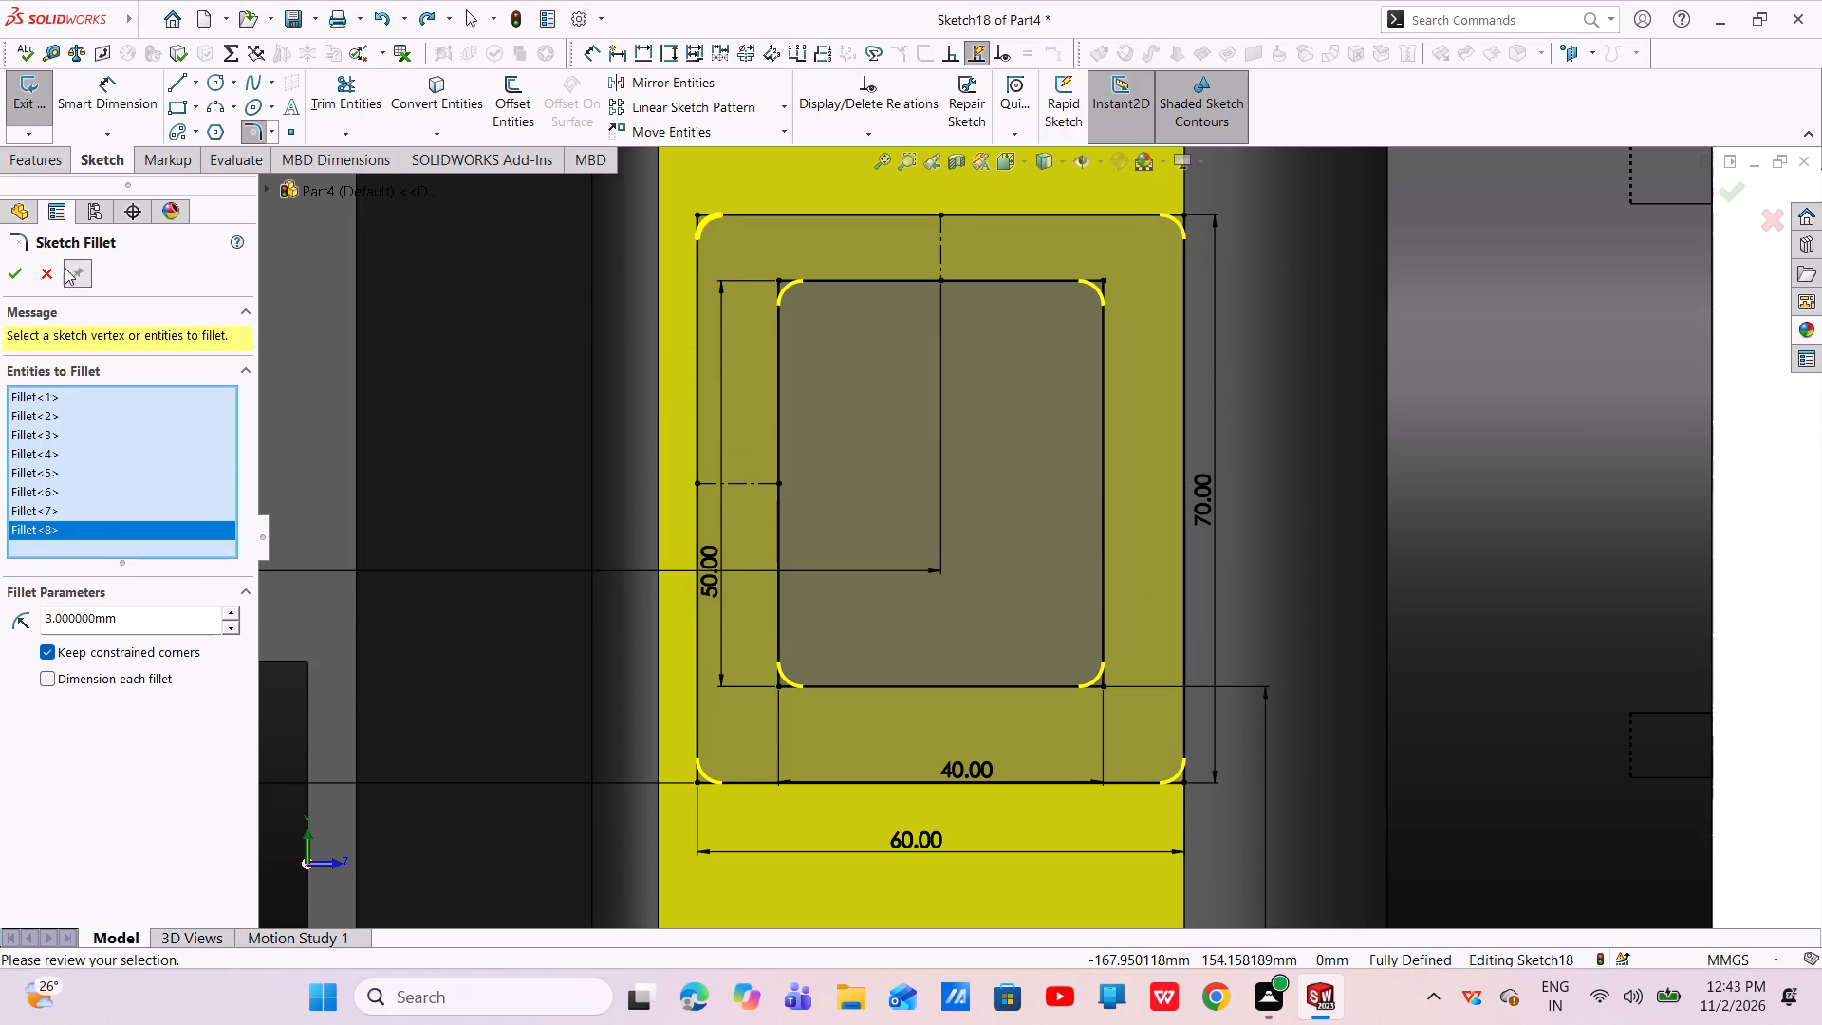
left_click(7, 270)
scroll(806, 478, "up", 3)
scroll(1003, 585, "down", 2)
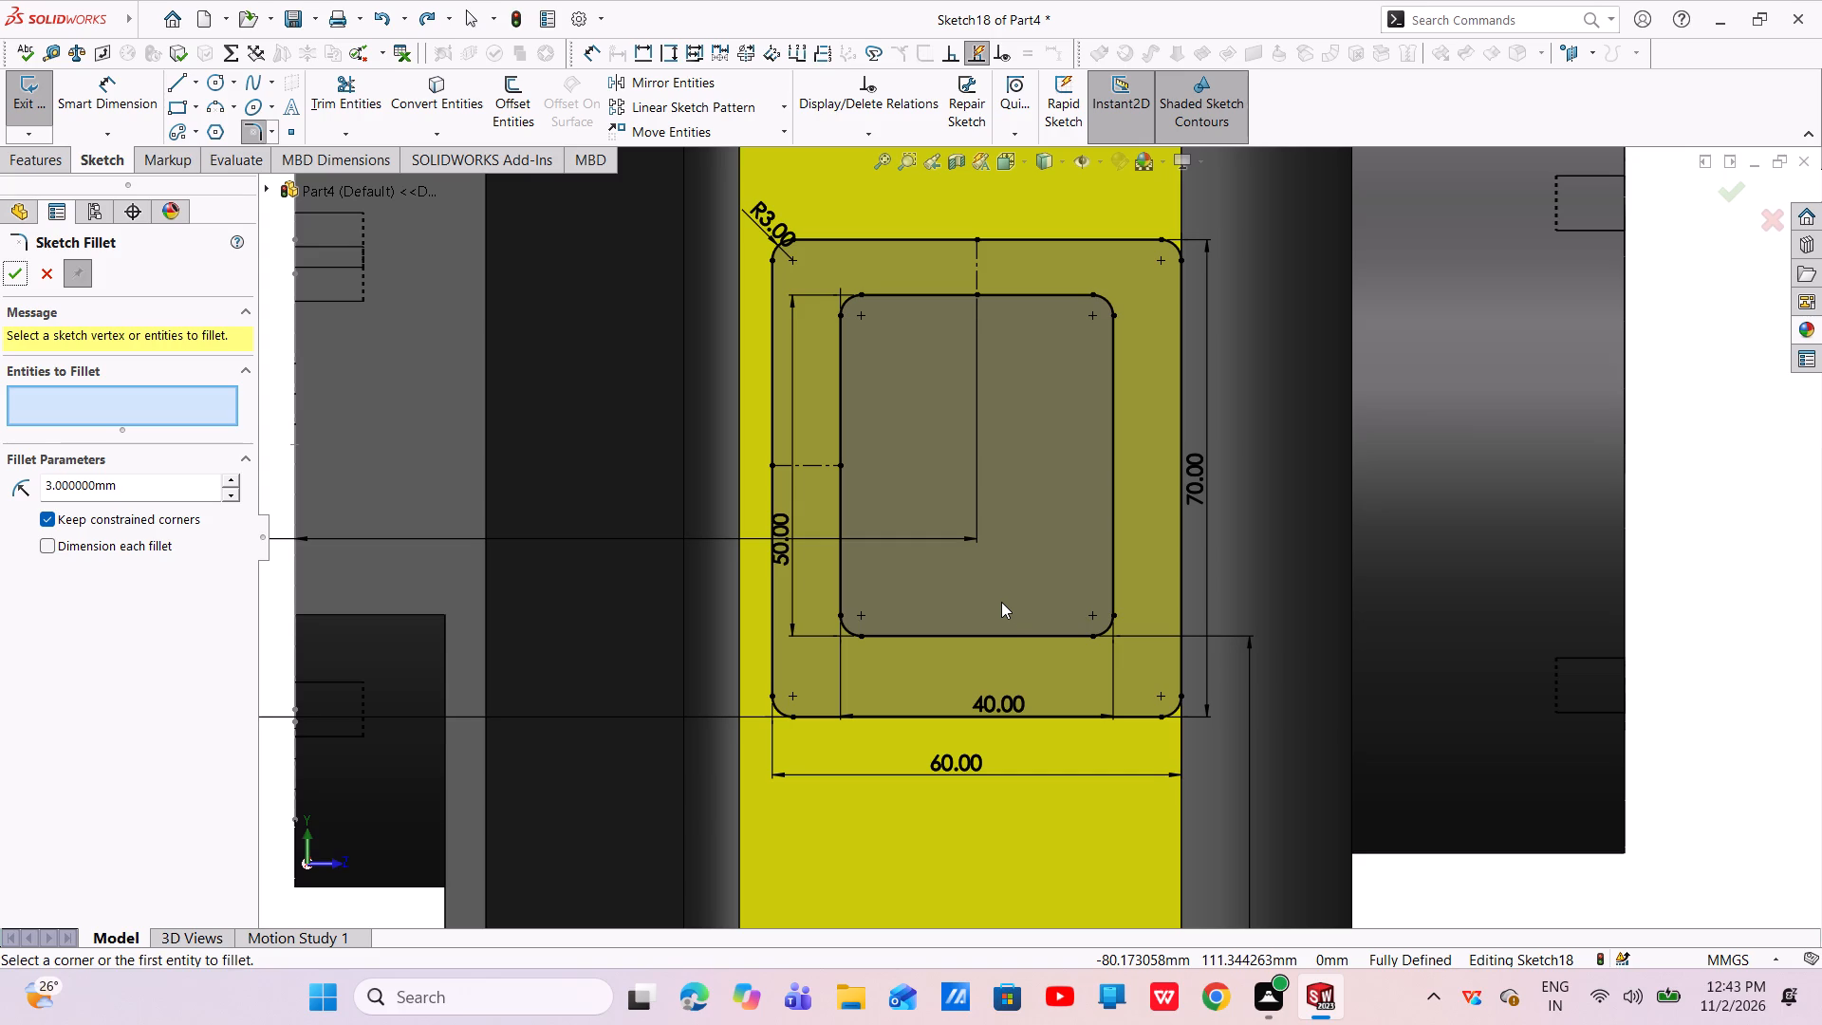
left_click(9, 278)
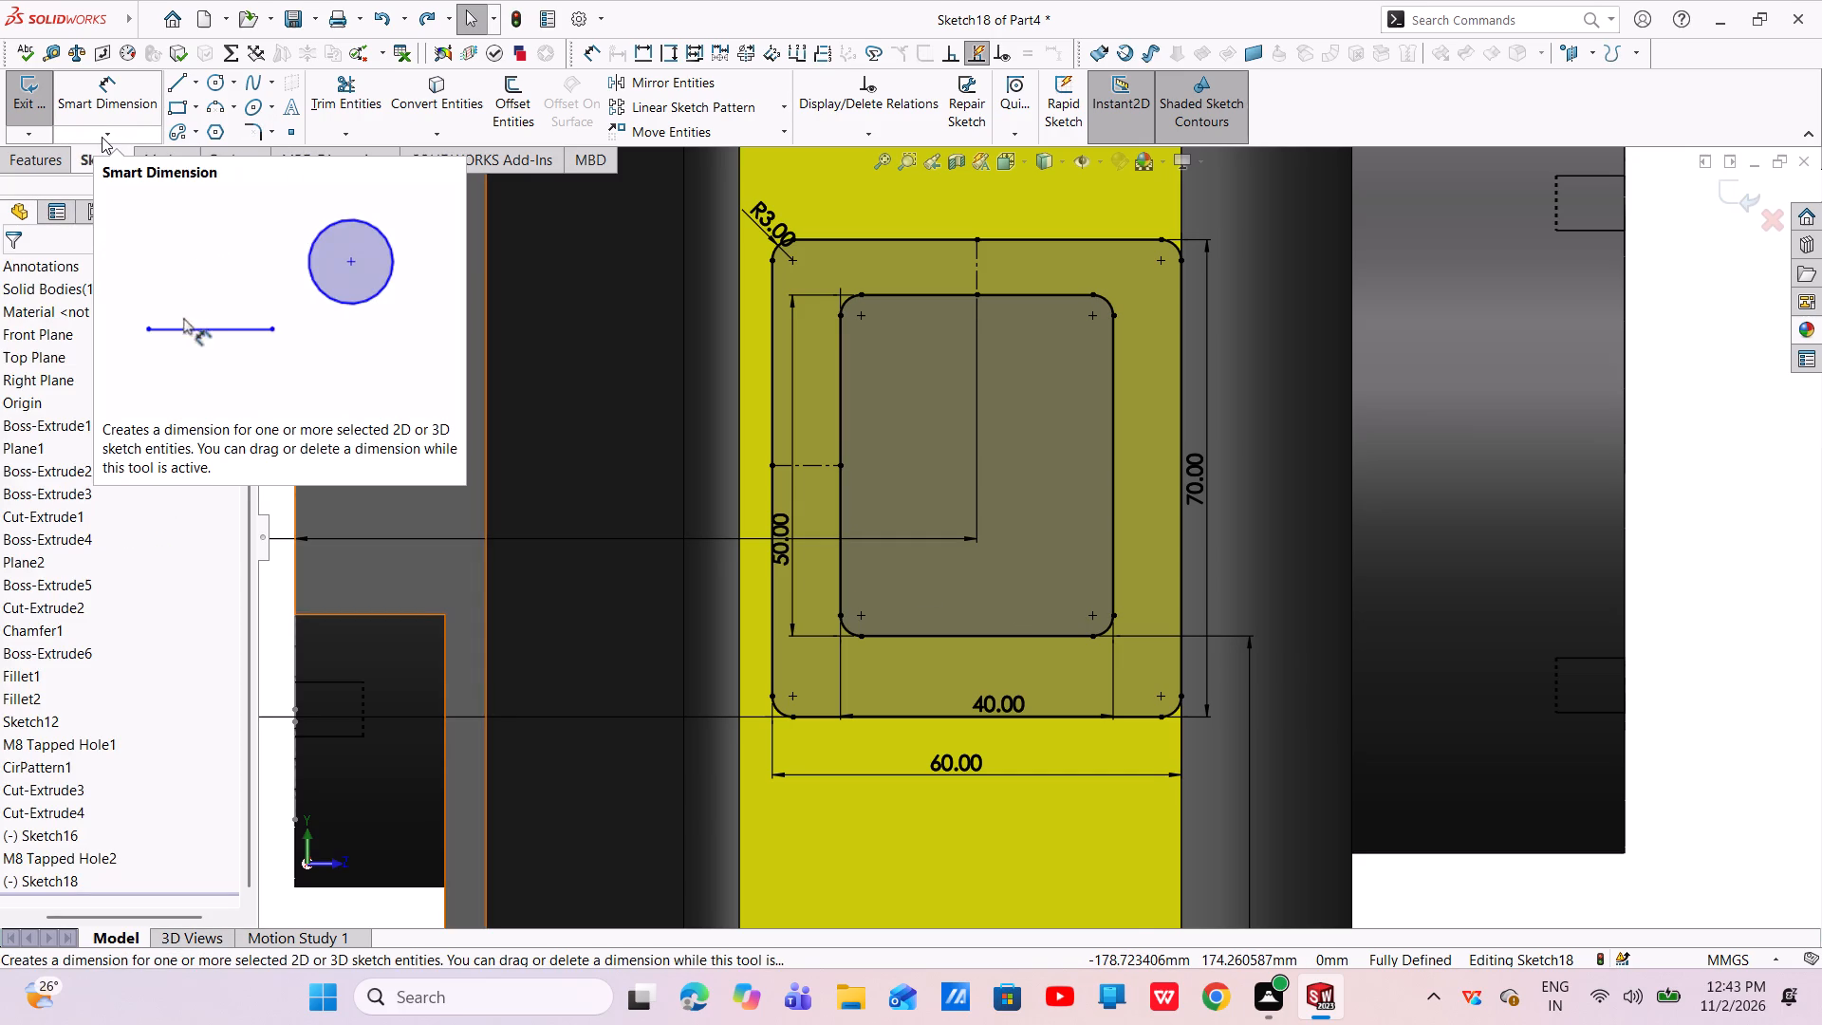
Cut the outer rounded rectangle contour of Sketch18 into the side wall as a 3.3 mm Blind Extruded Cut.
left_click(36, 168)
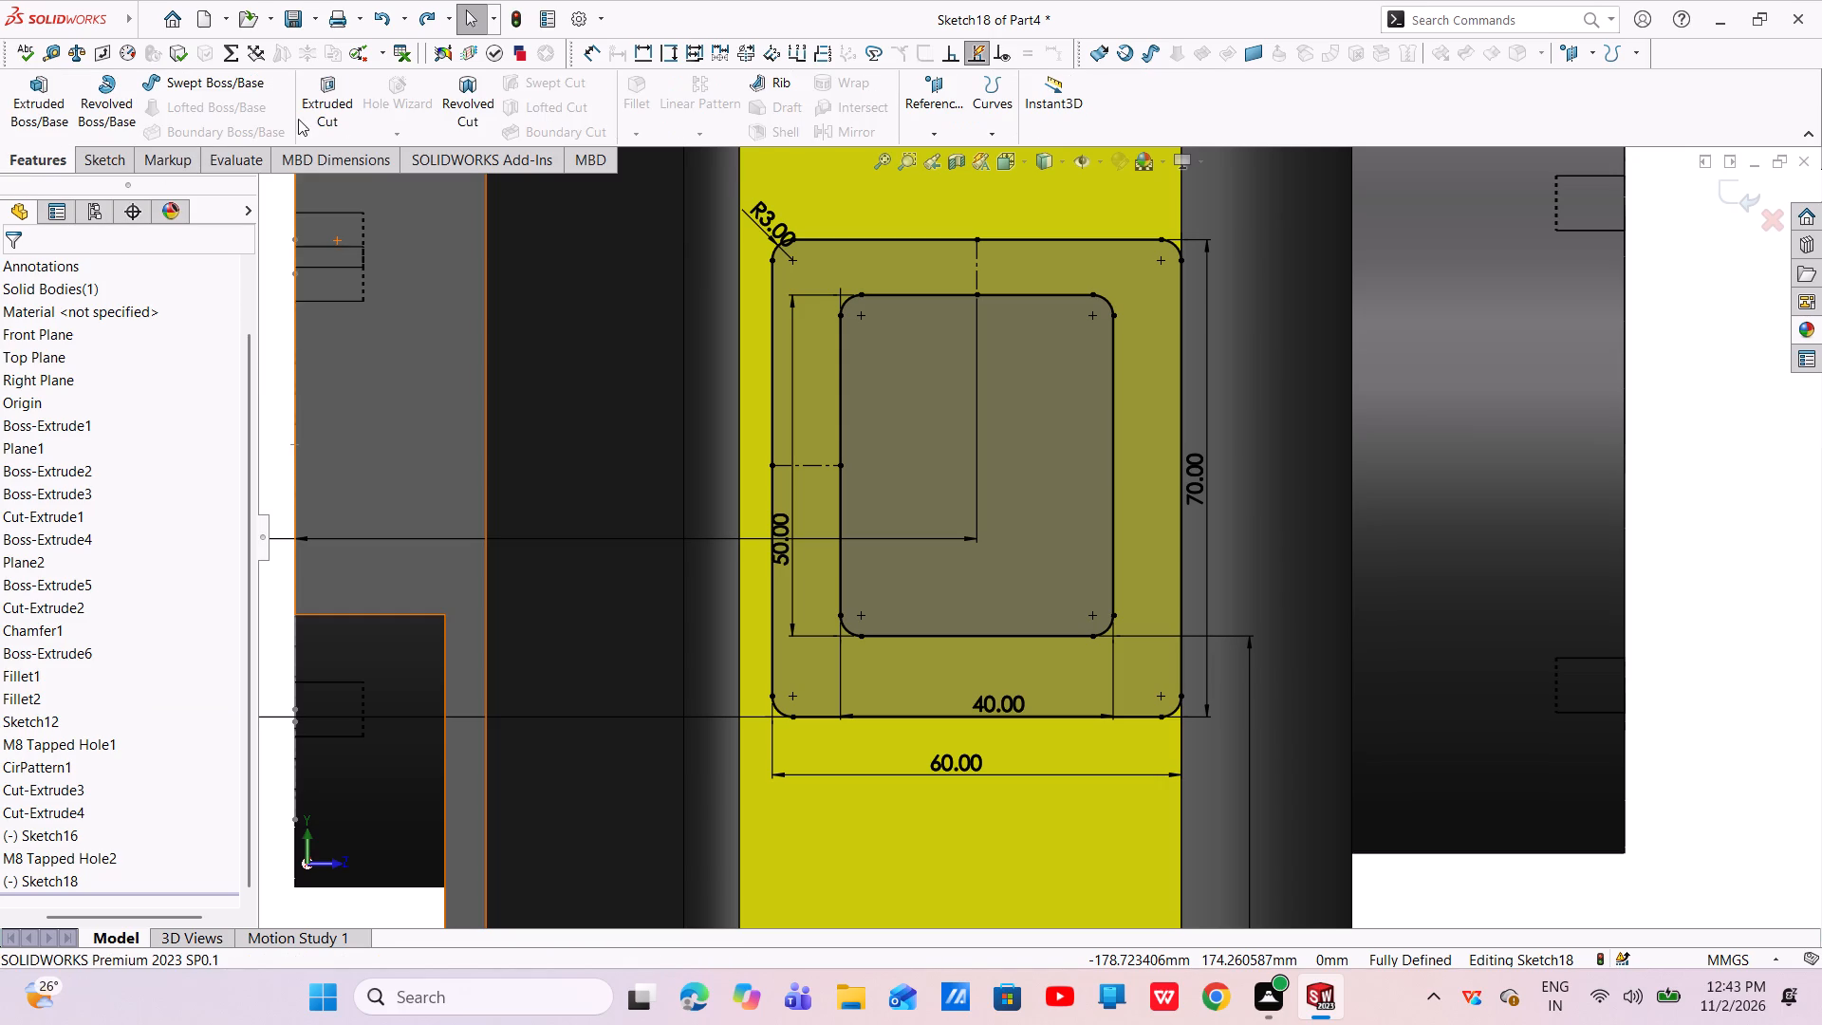
left_click(312, 120)
middle_click_drag(827, 562, 766, 578)
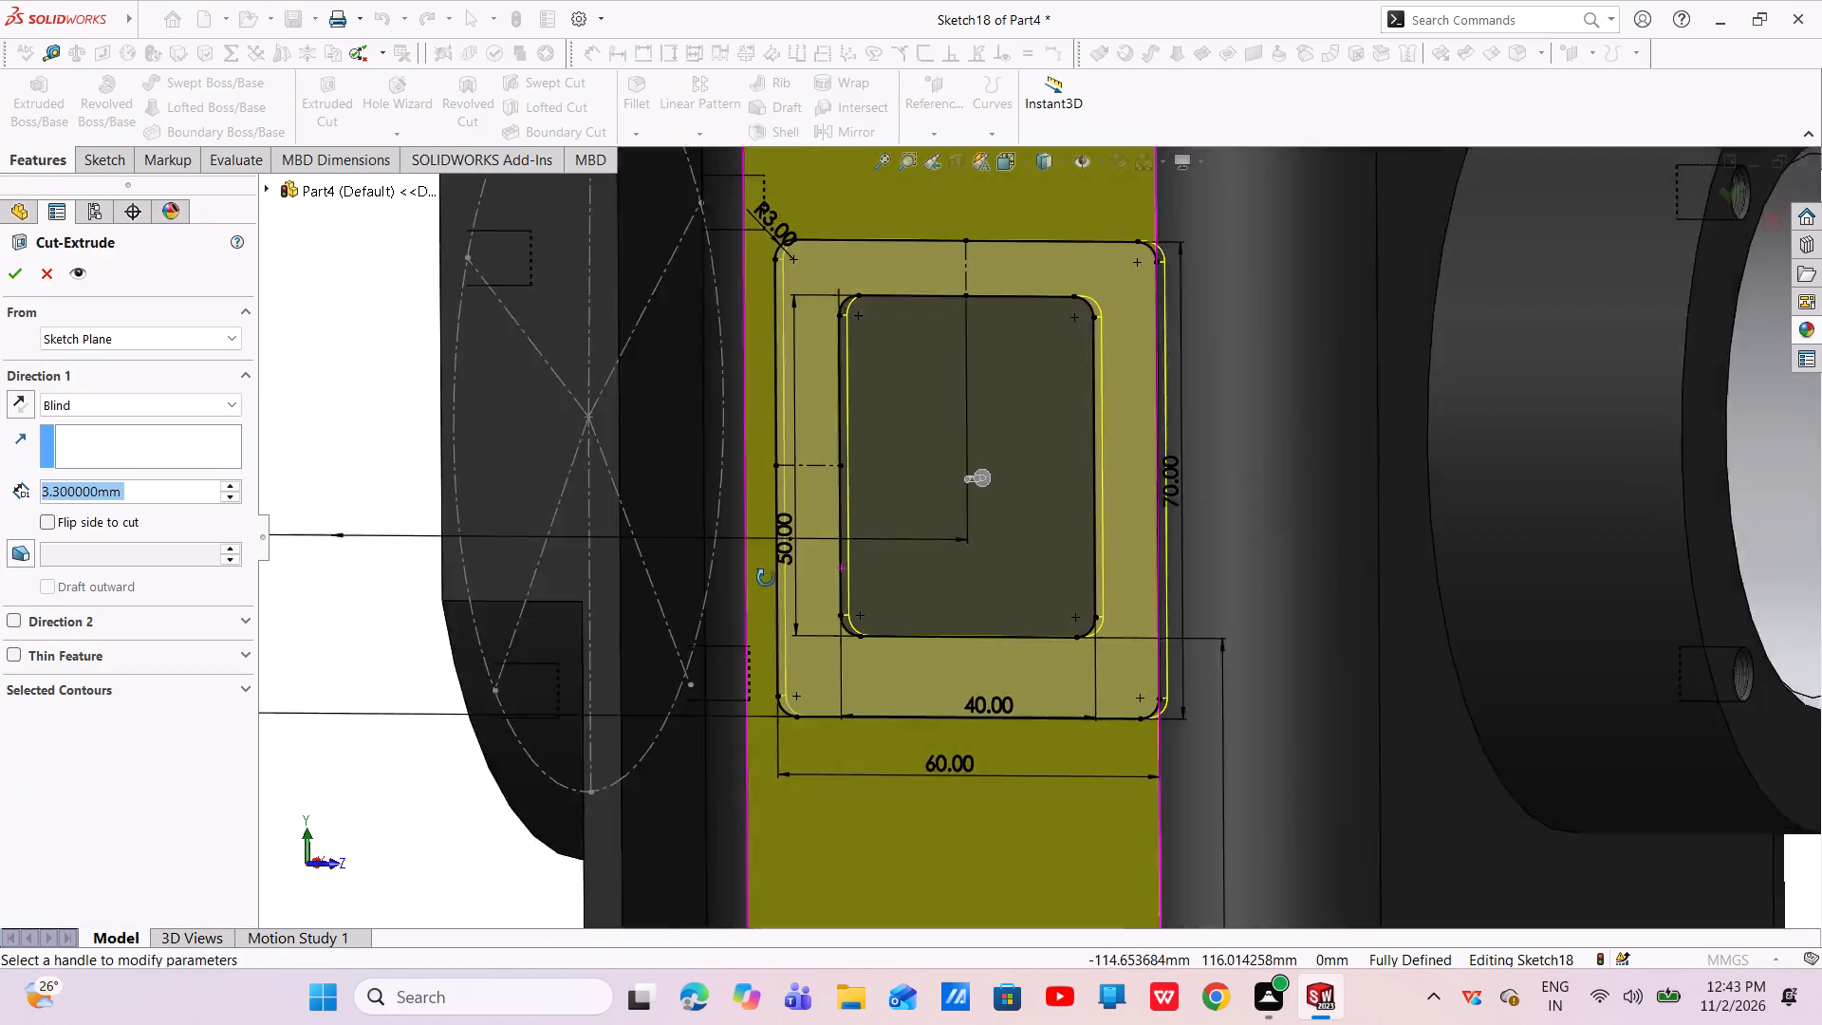
middle_click_drag(766, 578, 662, 743)
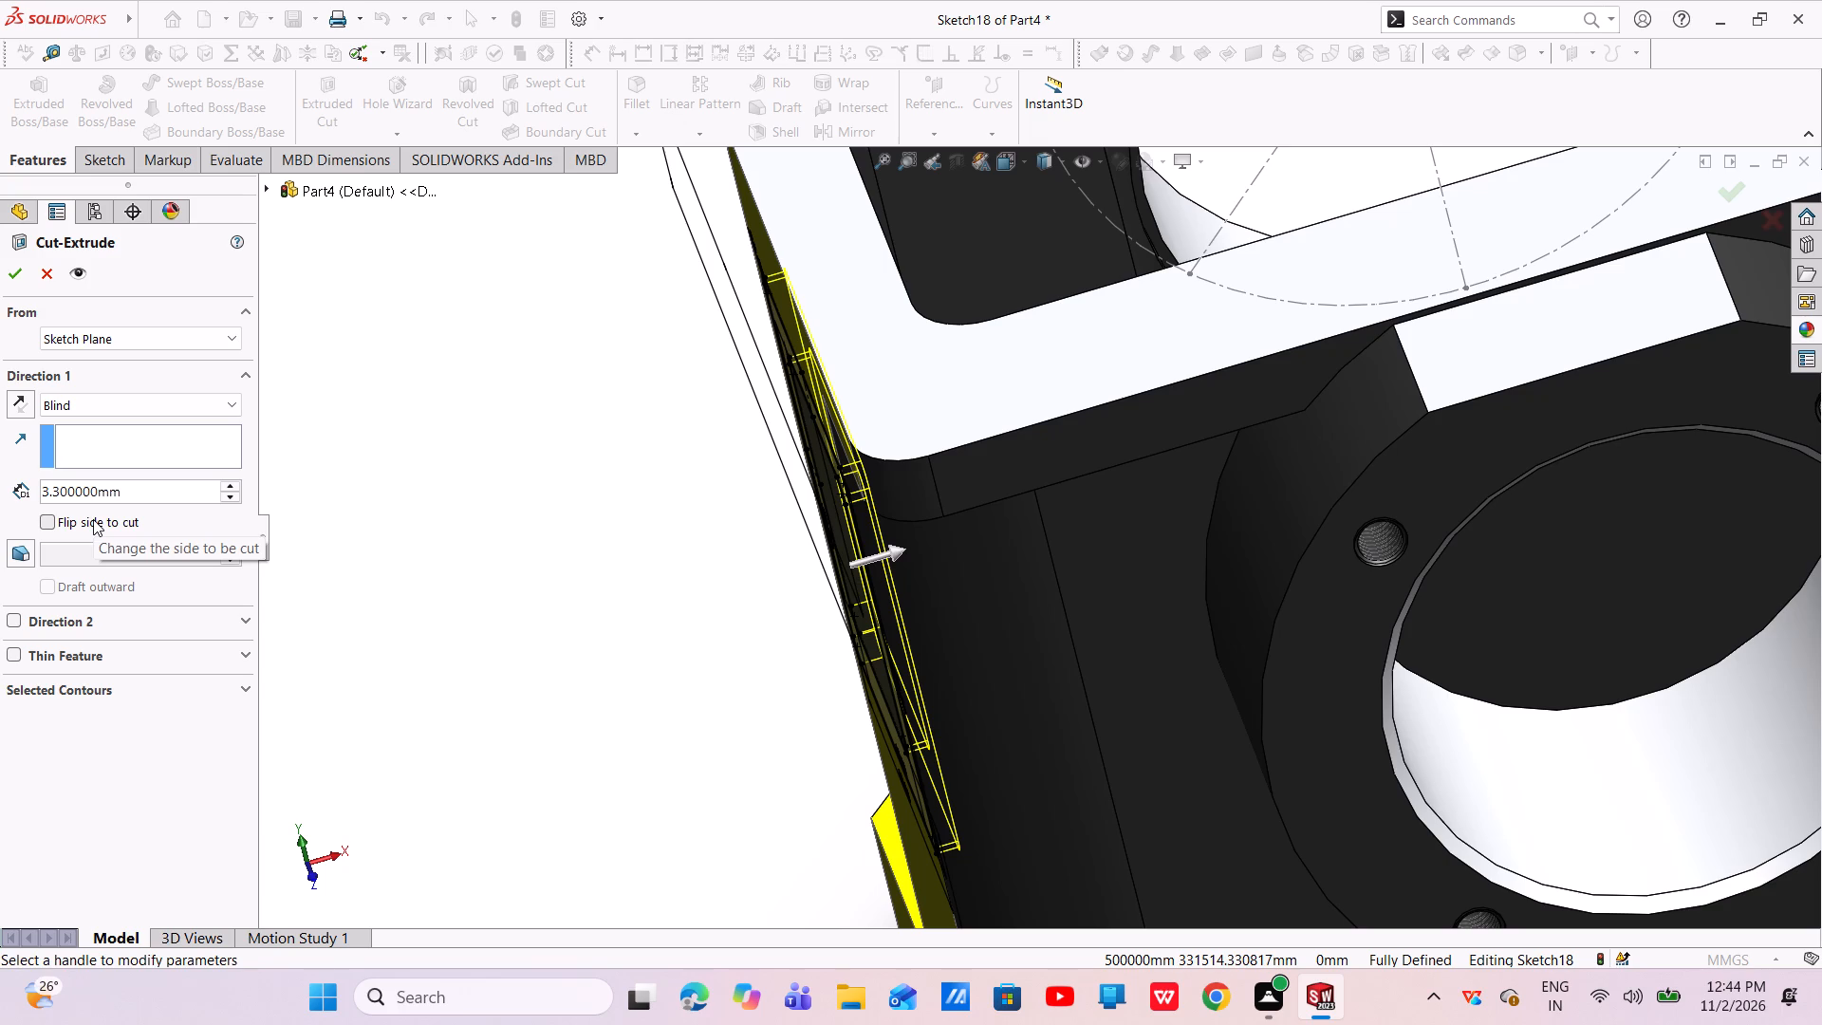
left_click(127, 689)
left_click(132, 716)
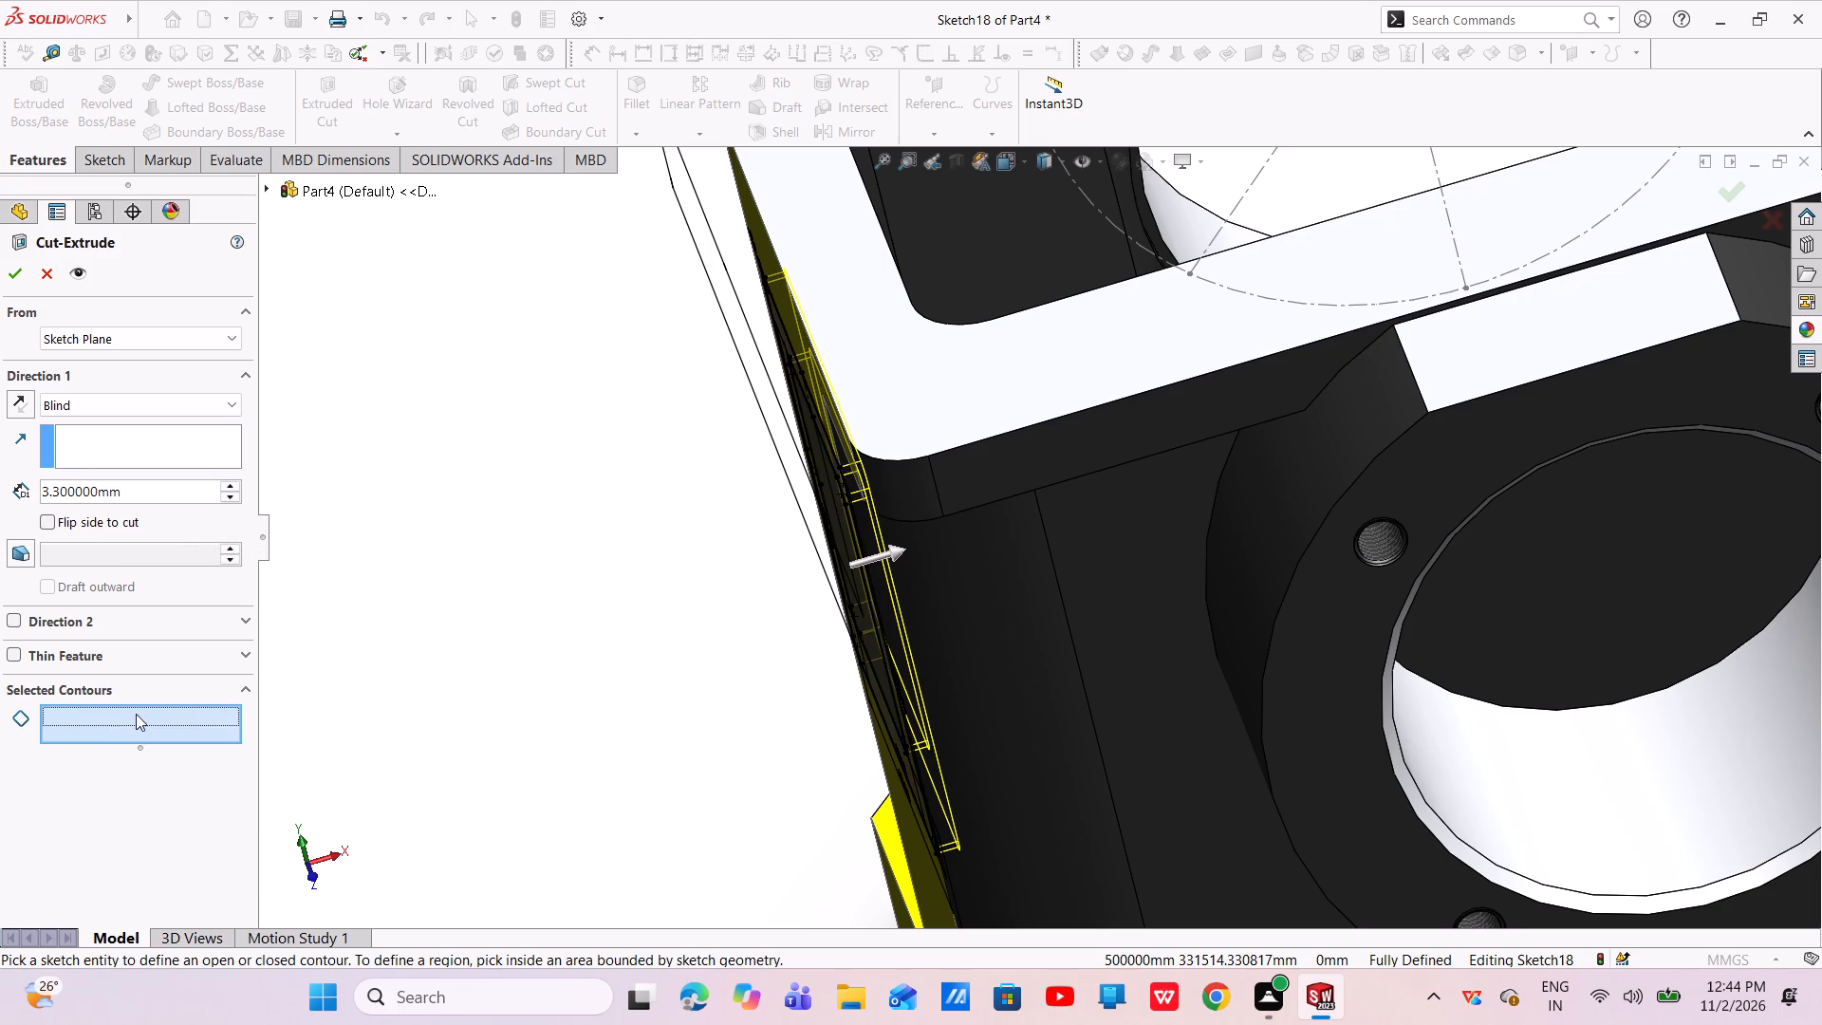
middle_click_drag(660, 724, 871, 584)
scroll(1399, 563, "up", 4)
scroll(1435, 451, "down", 4)
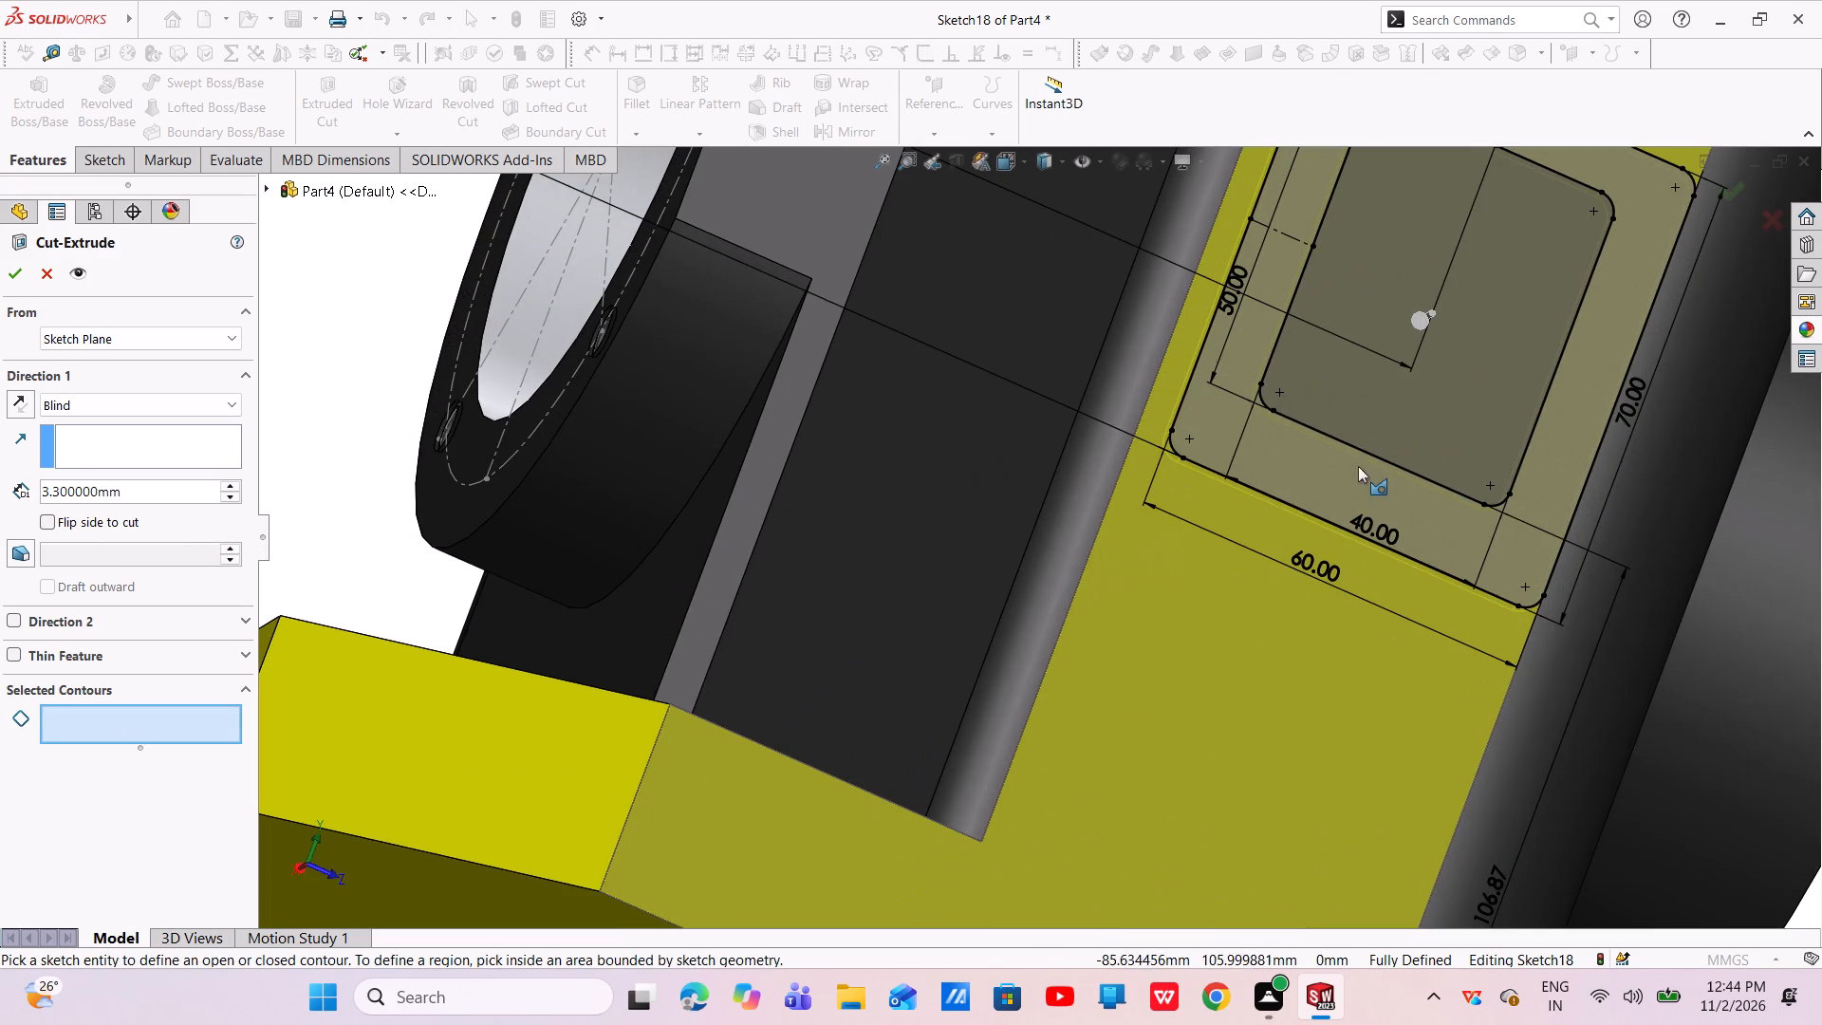
left_click(1261, 490)
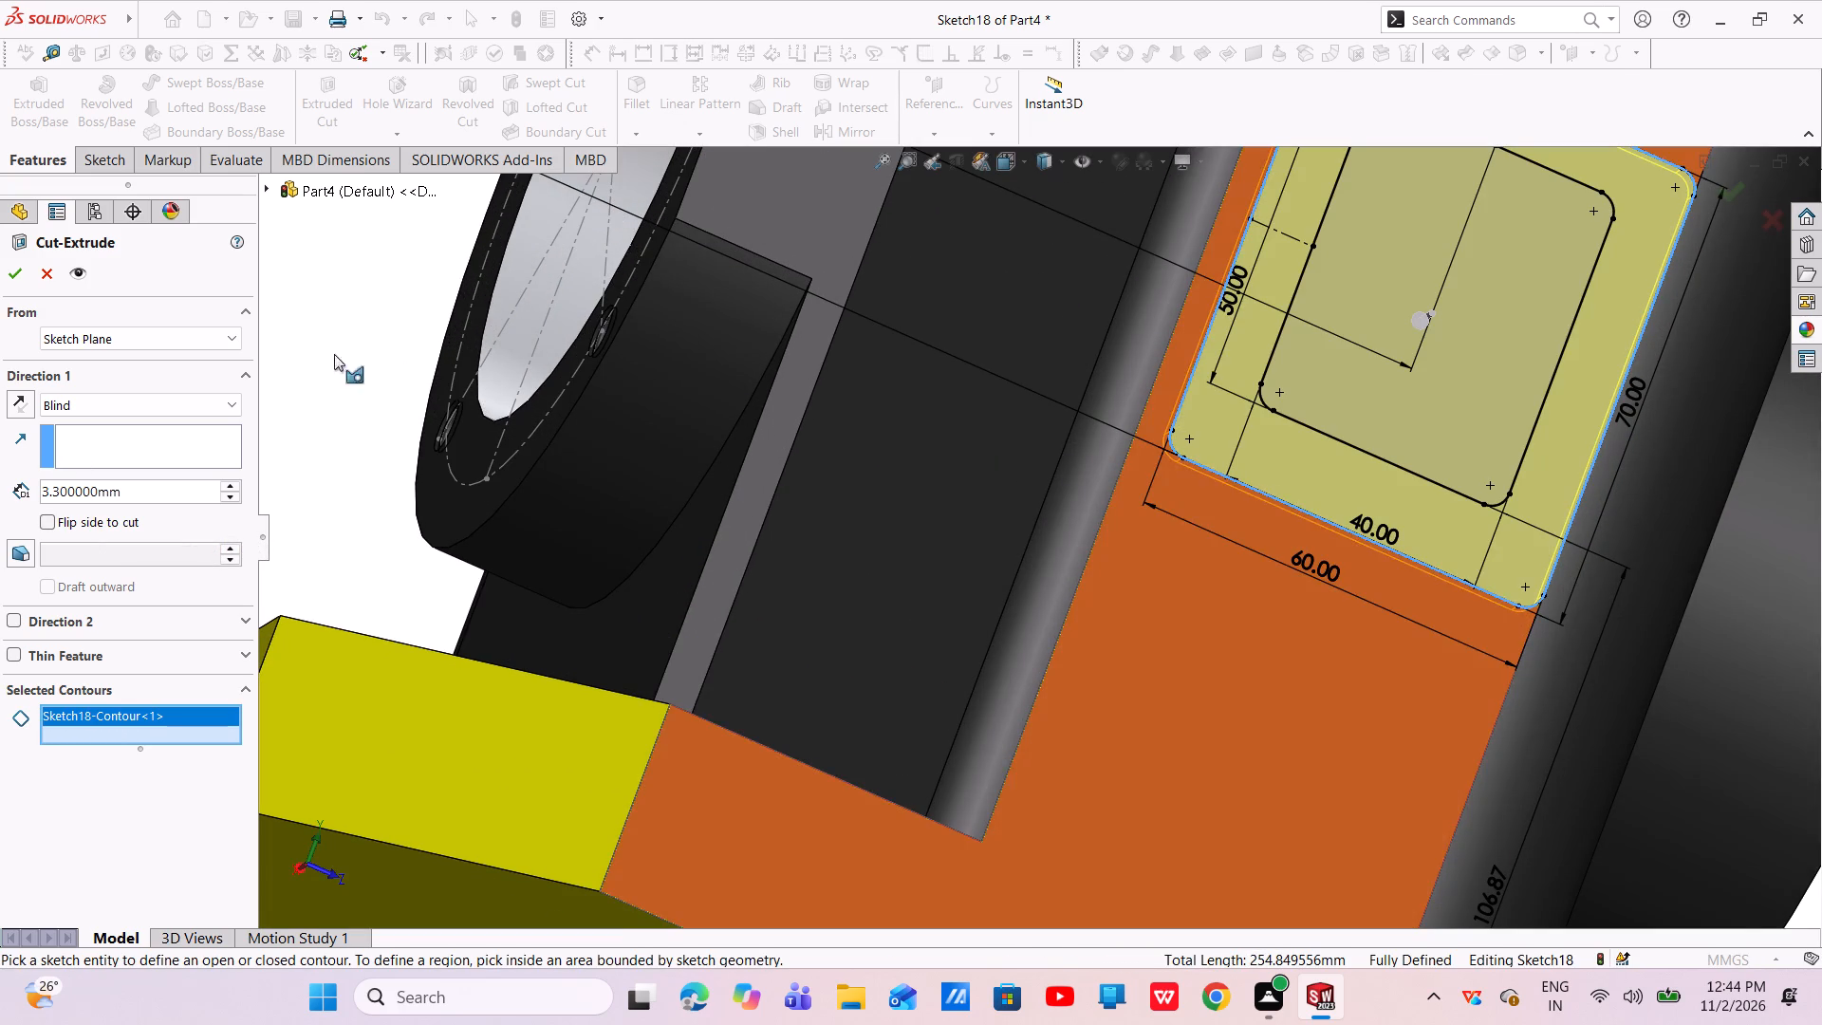
left_click(20, 266)
Expand Cut-Extrude5 in the feature tree and show its Sketch18 on the model.
scroll(1470, 438, "up", 2)
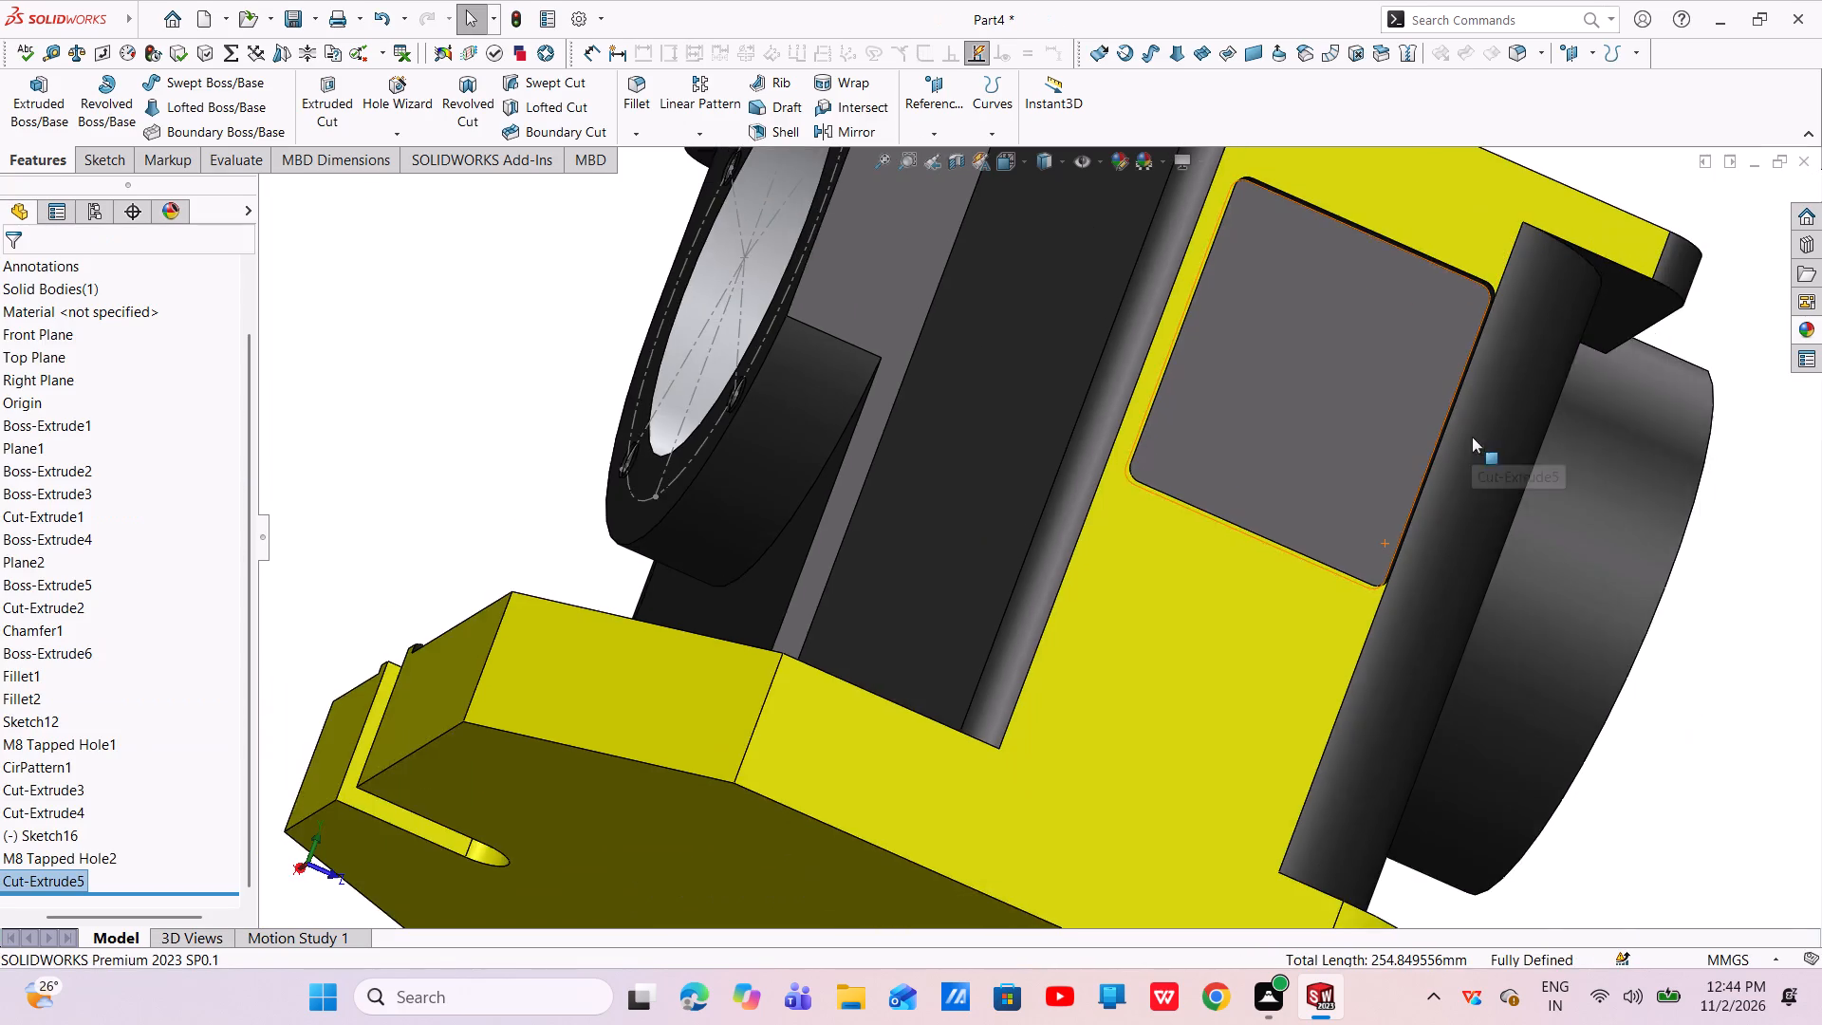
middle_click_drag(1417, 429, 1329, 464)
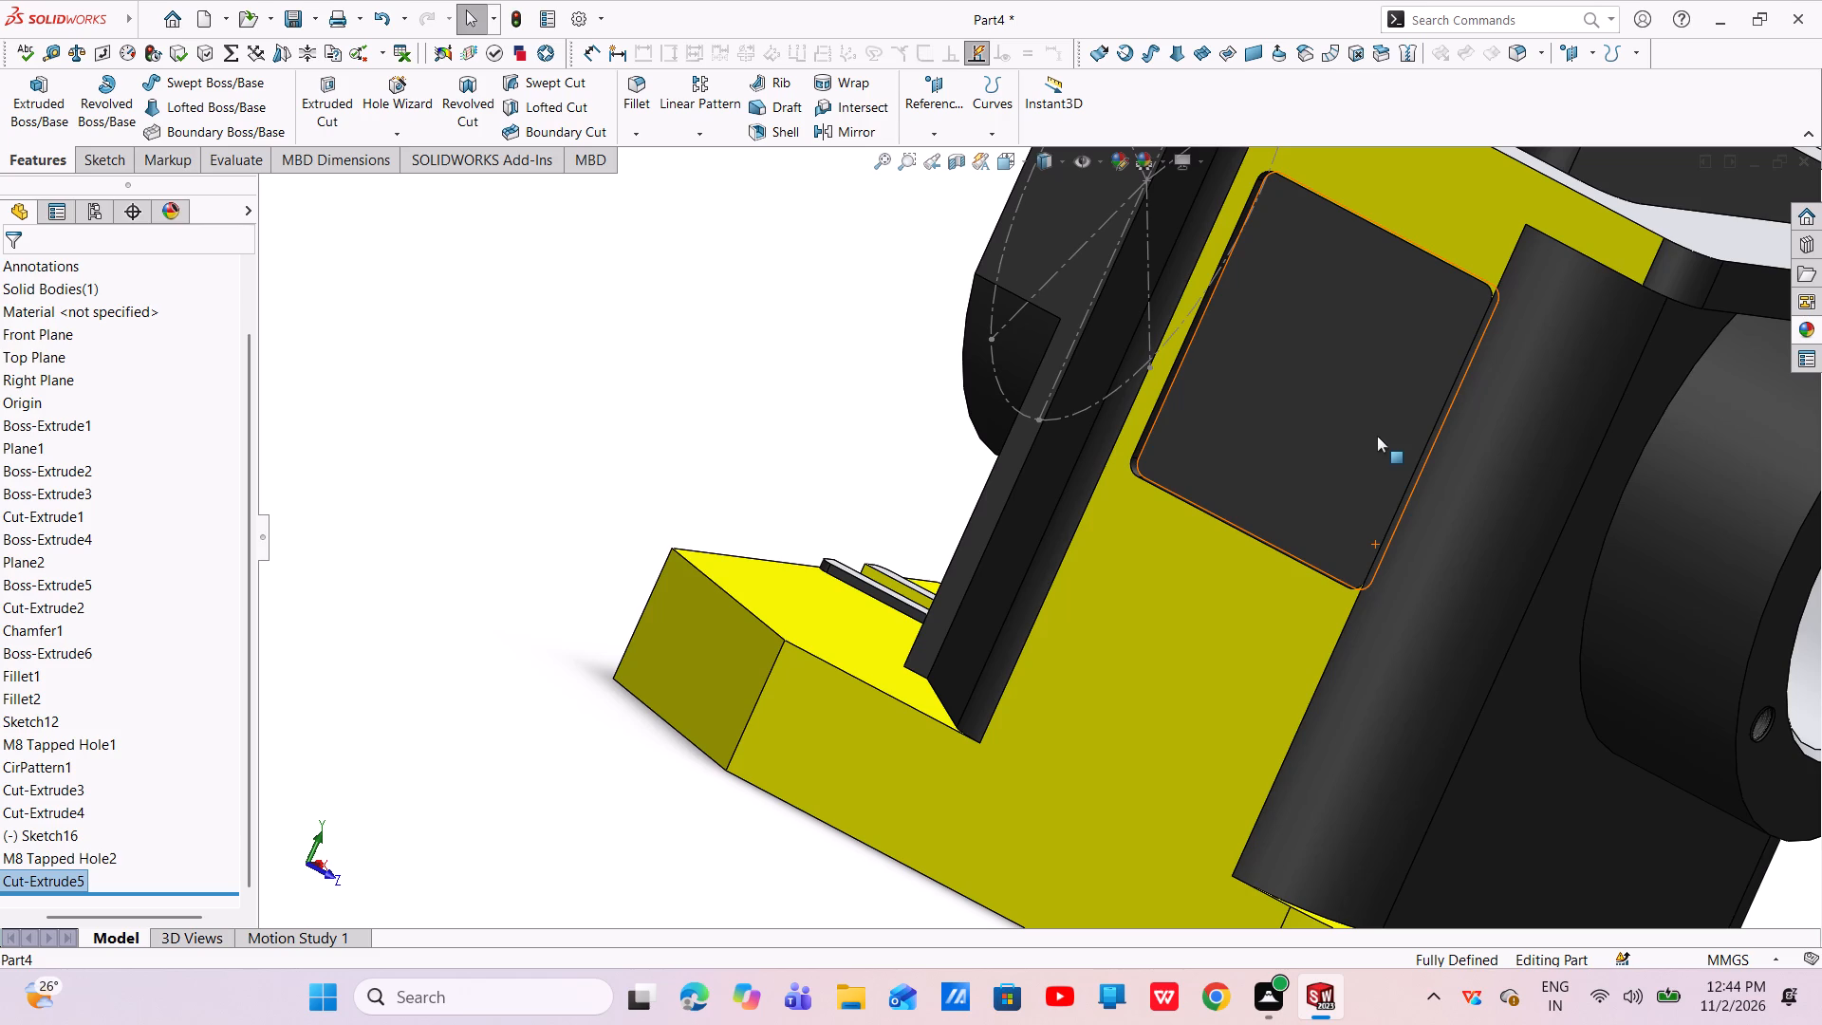
scroll(1356, 397, "up", 2)
middle_click_drag(1340, 528, 1288, 570)
scroll(129, 634, "down", 6)
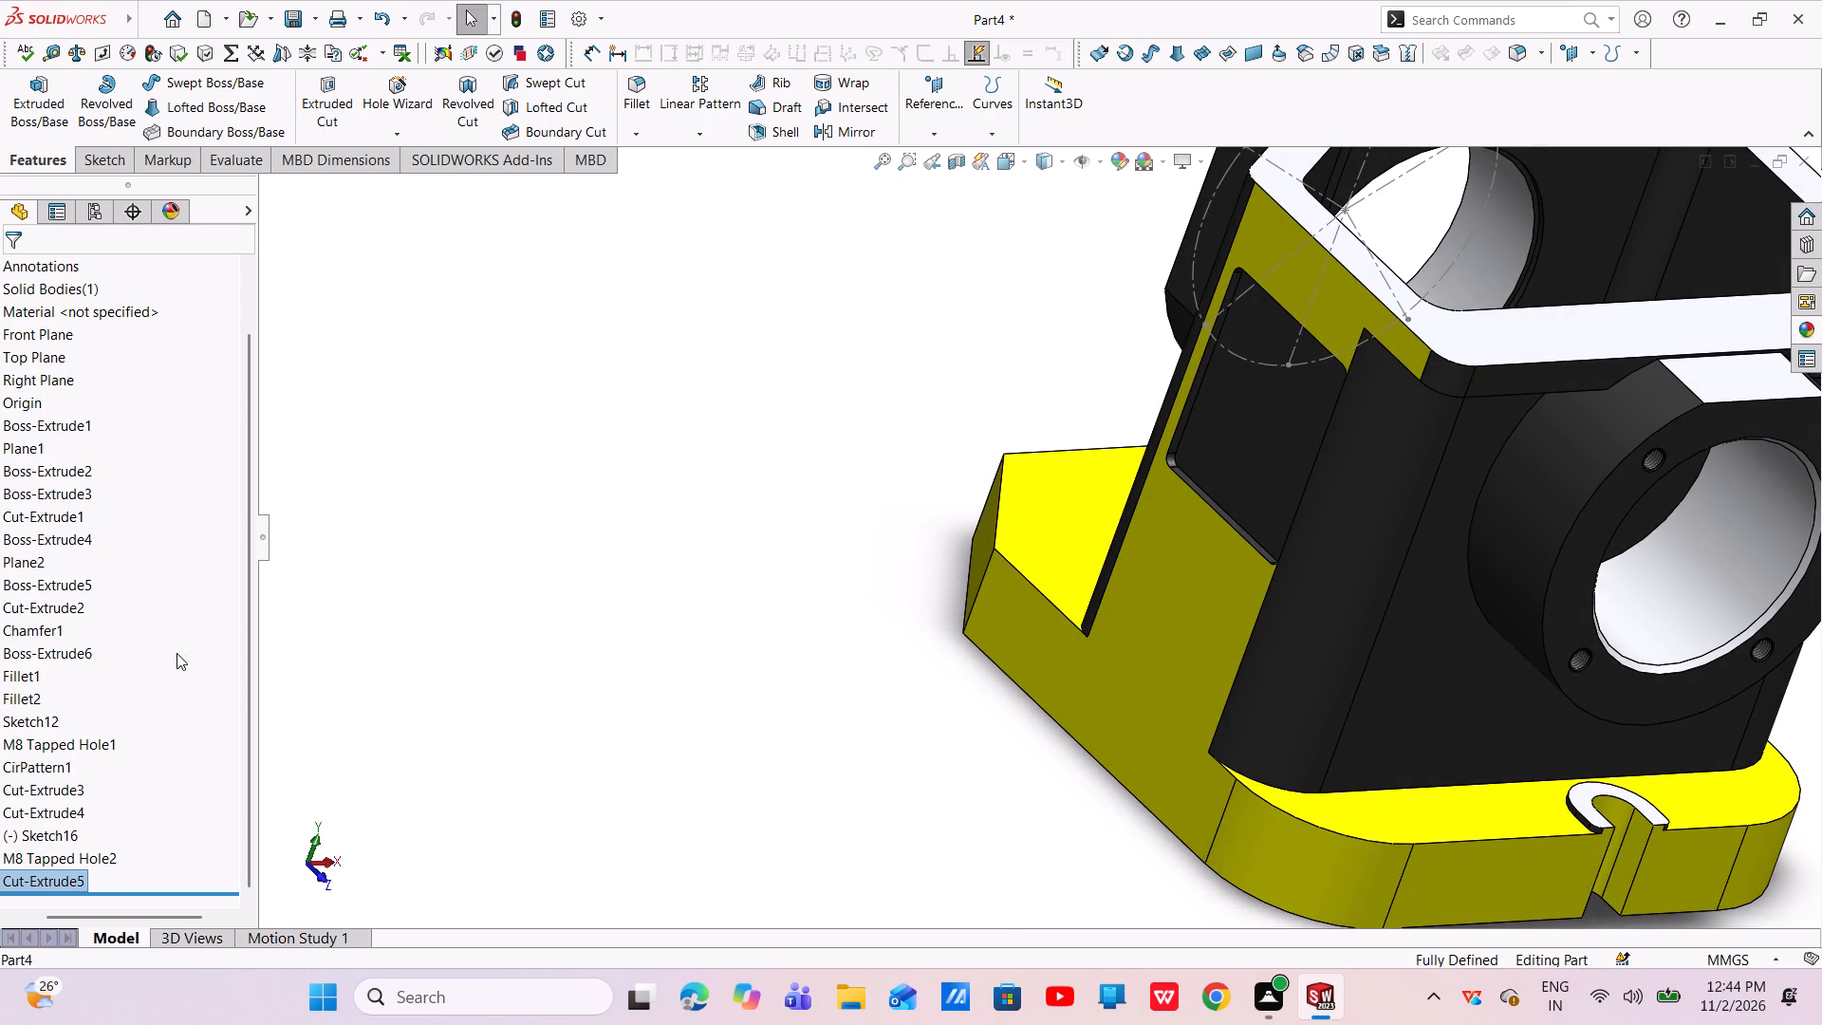
scroll(16, 763, "up", 4)
scroll(15, 772, "down", 4)
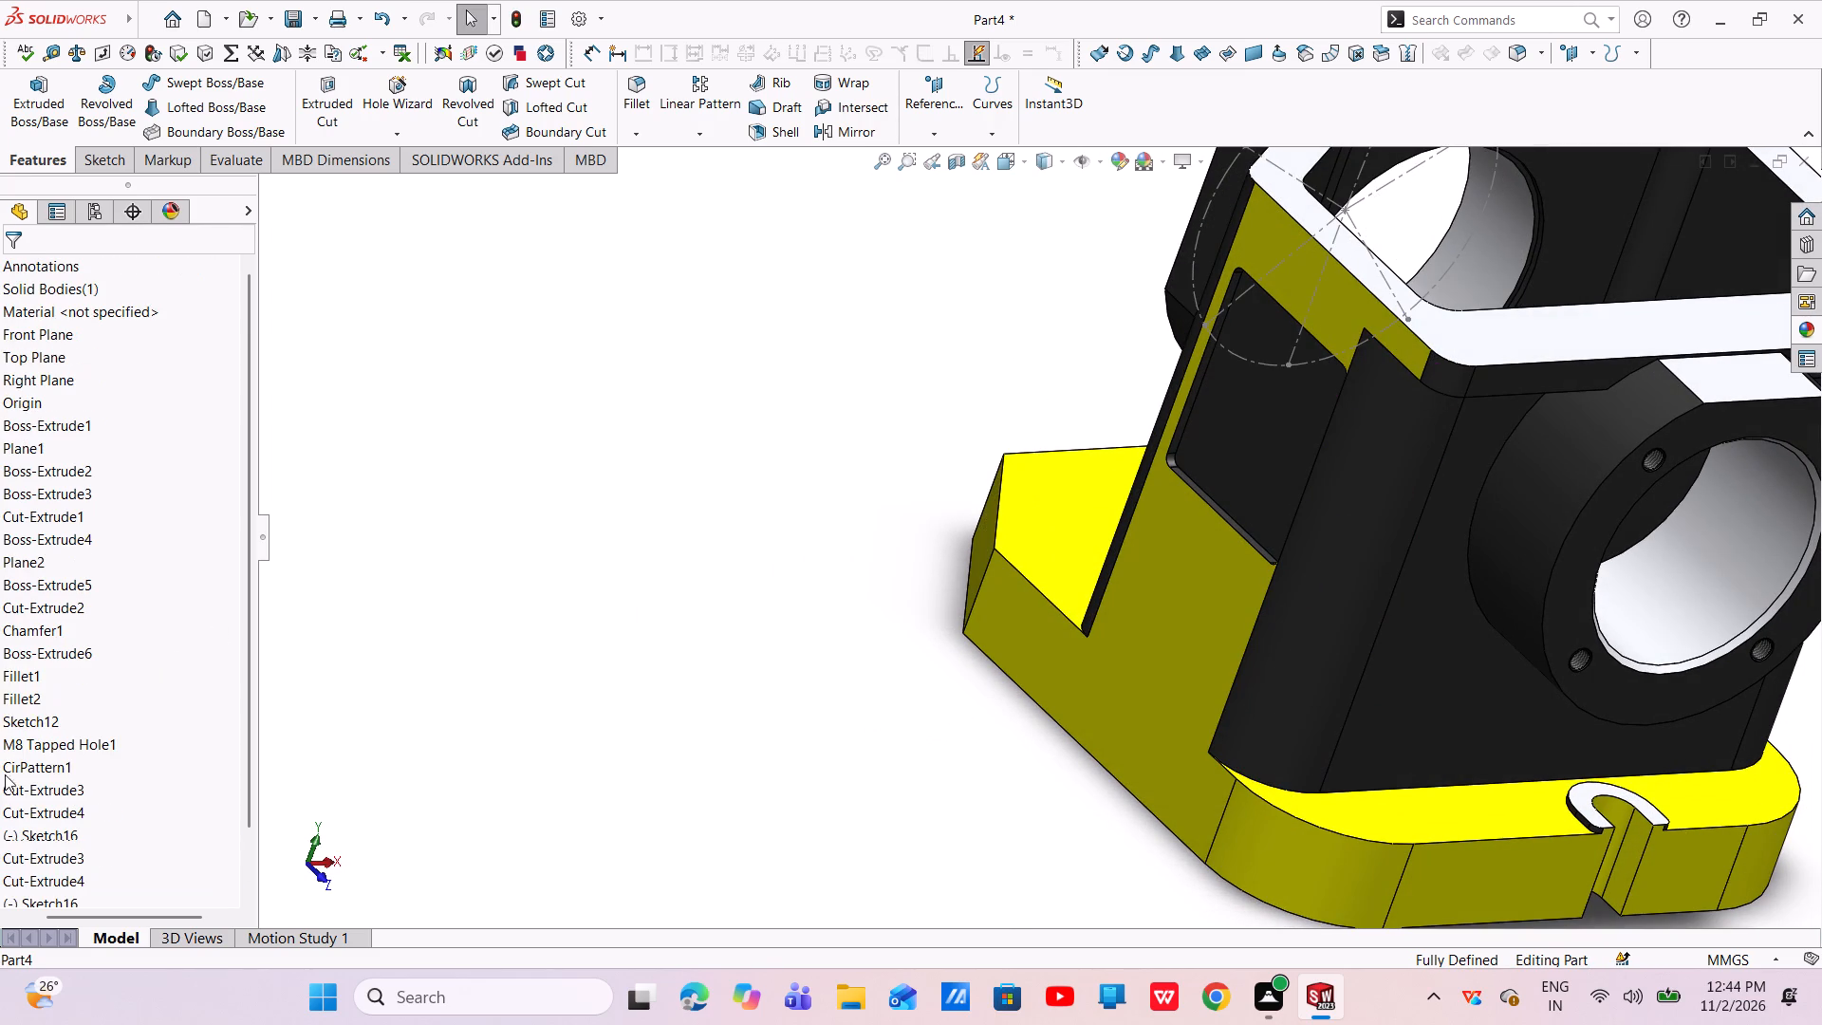
scroll(0, 773, "down", 5)
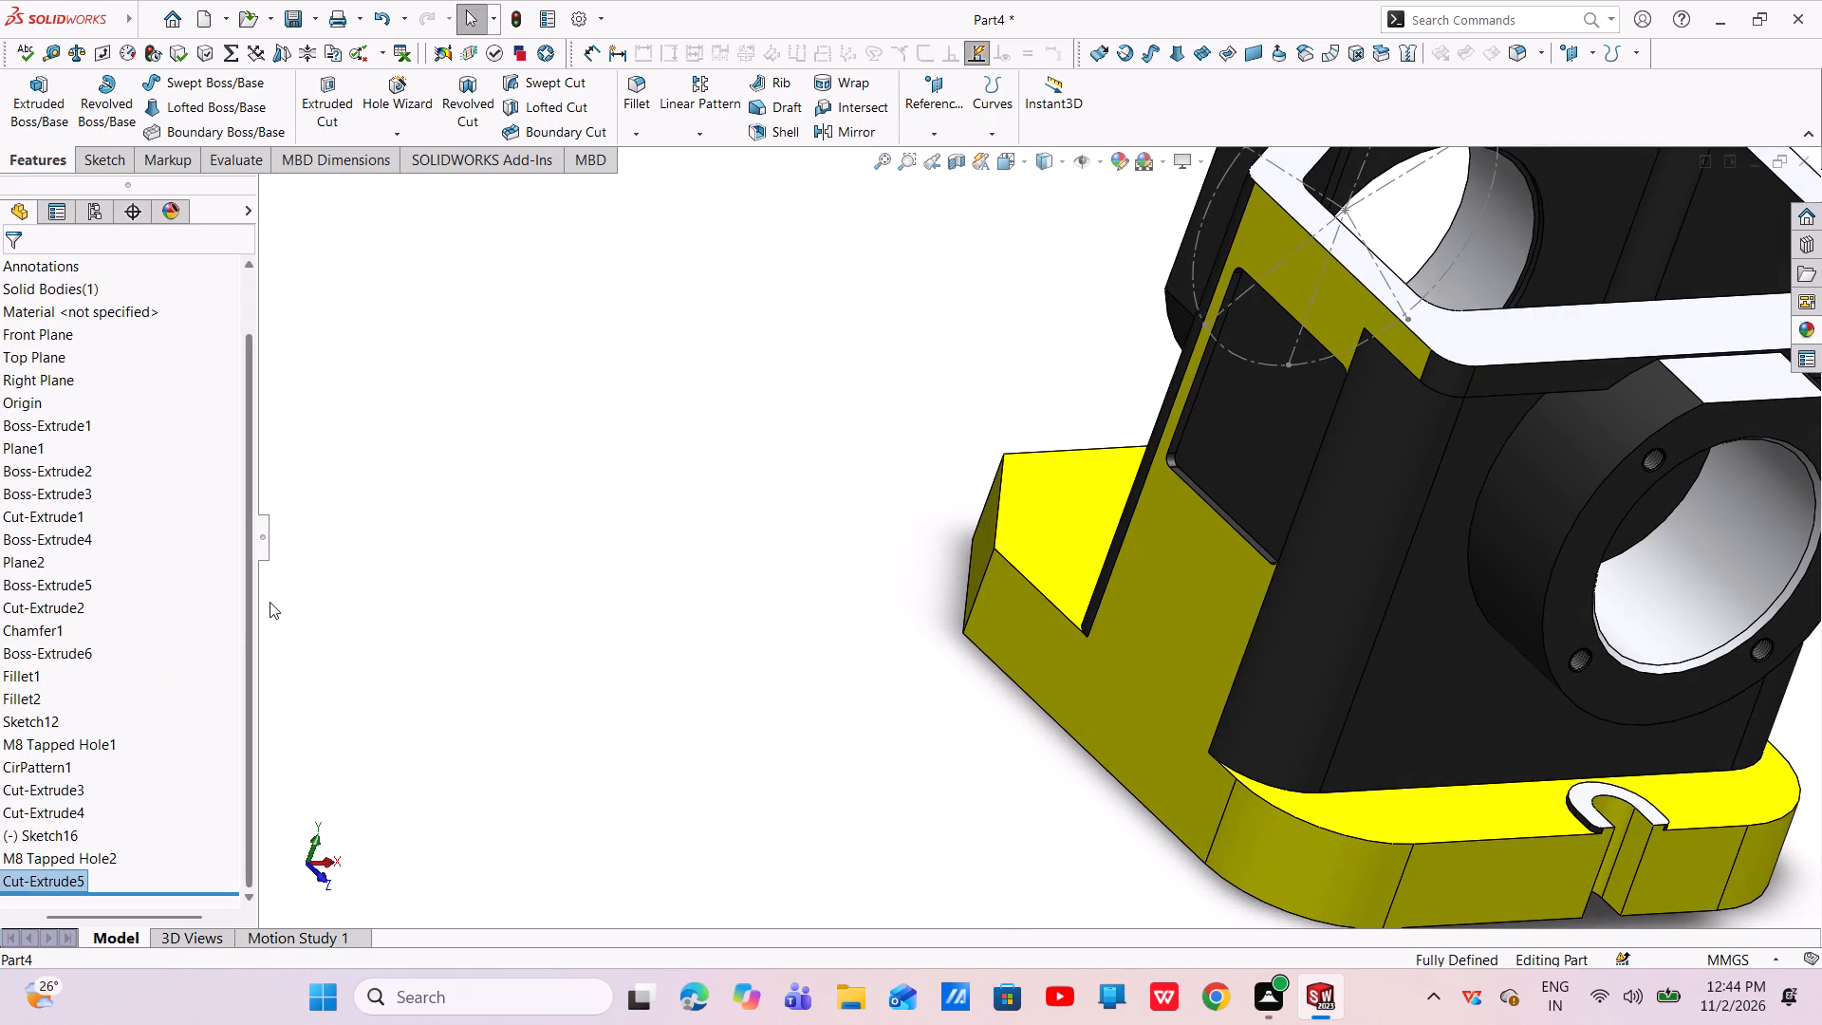
left_click(248, 211)
left_click(248, 212)
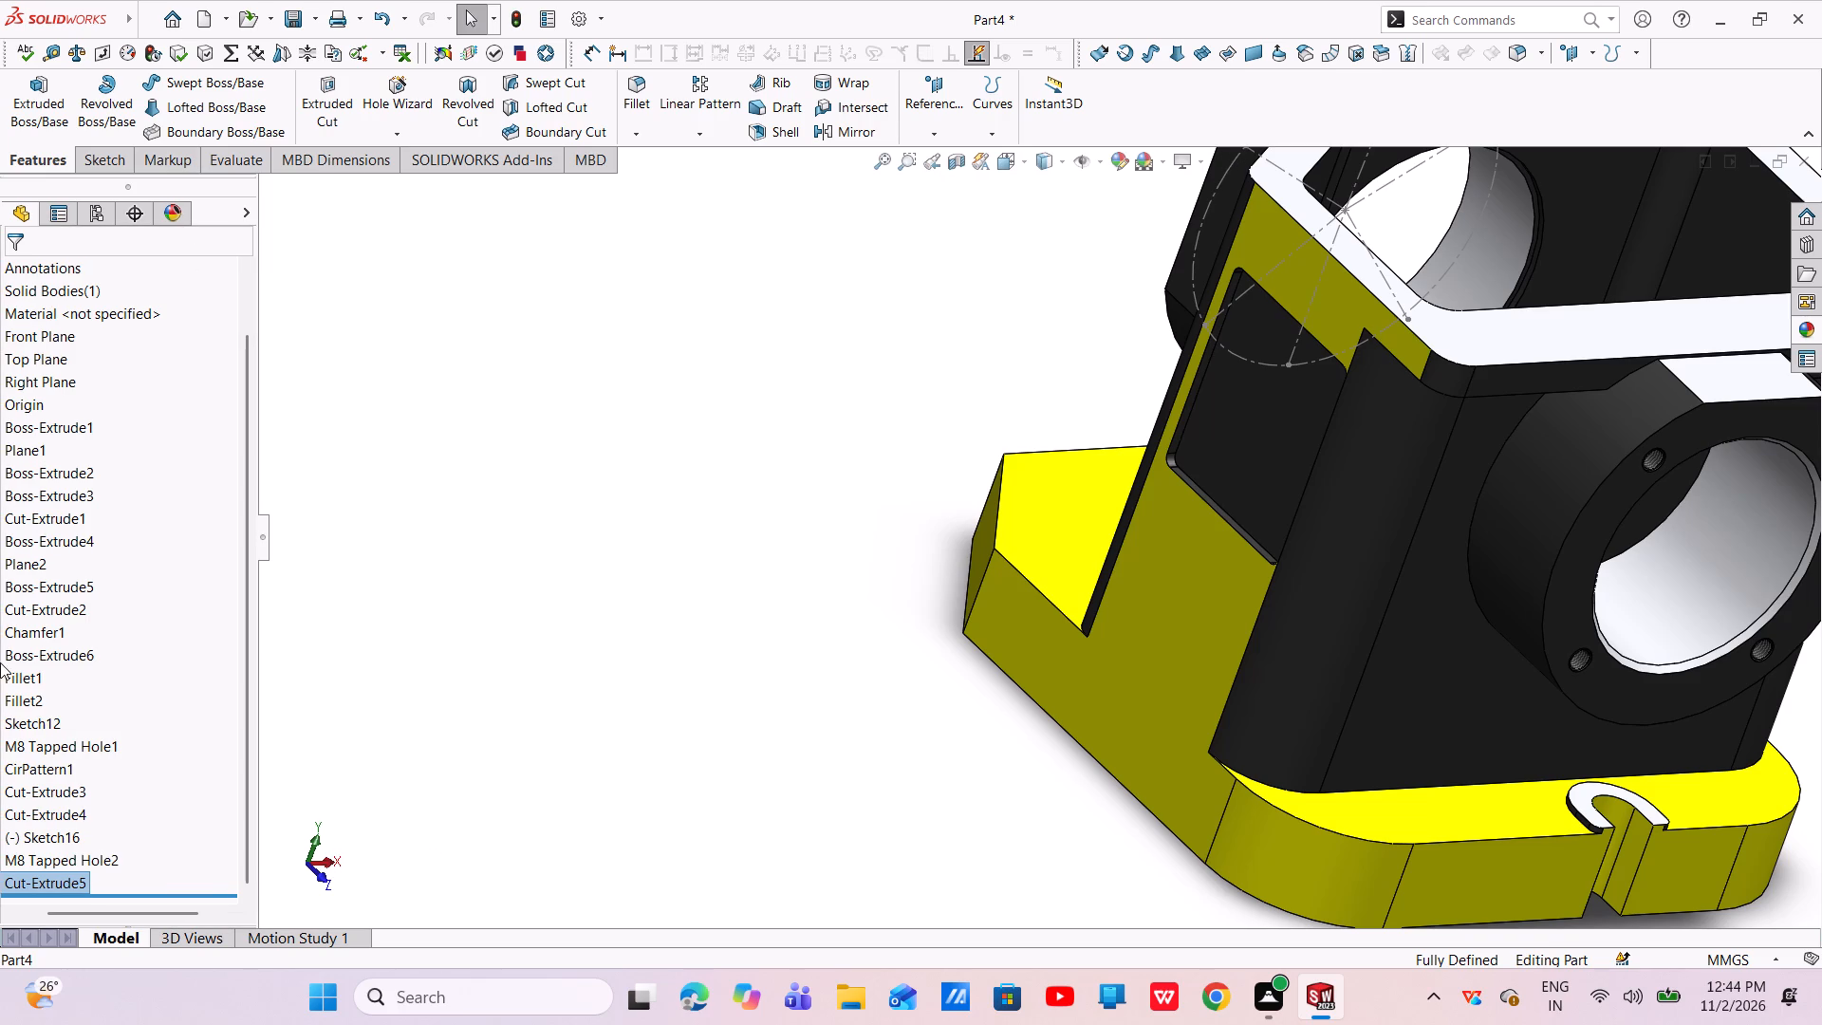
scroll(0, 661, "down", 5)
scroll(0, 662, "up", 11)
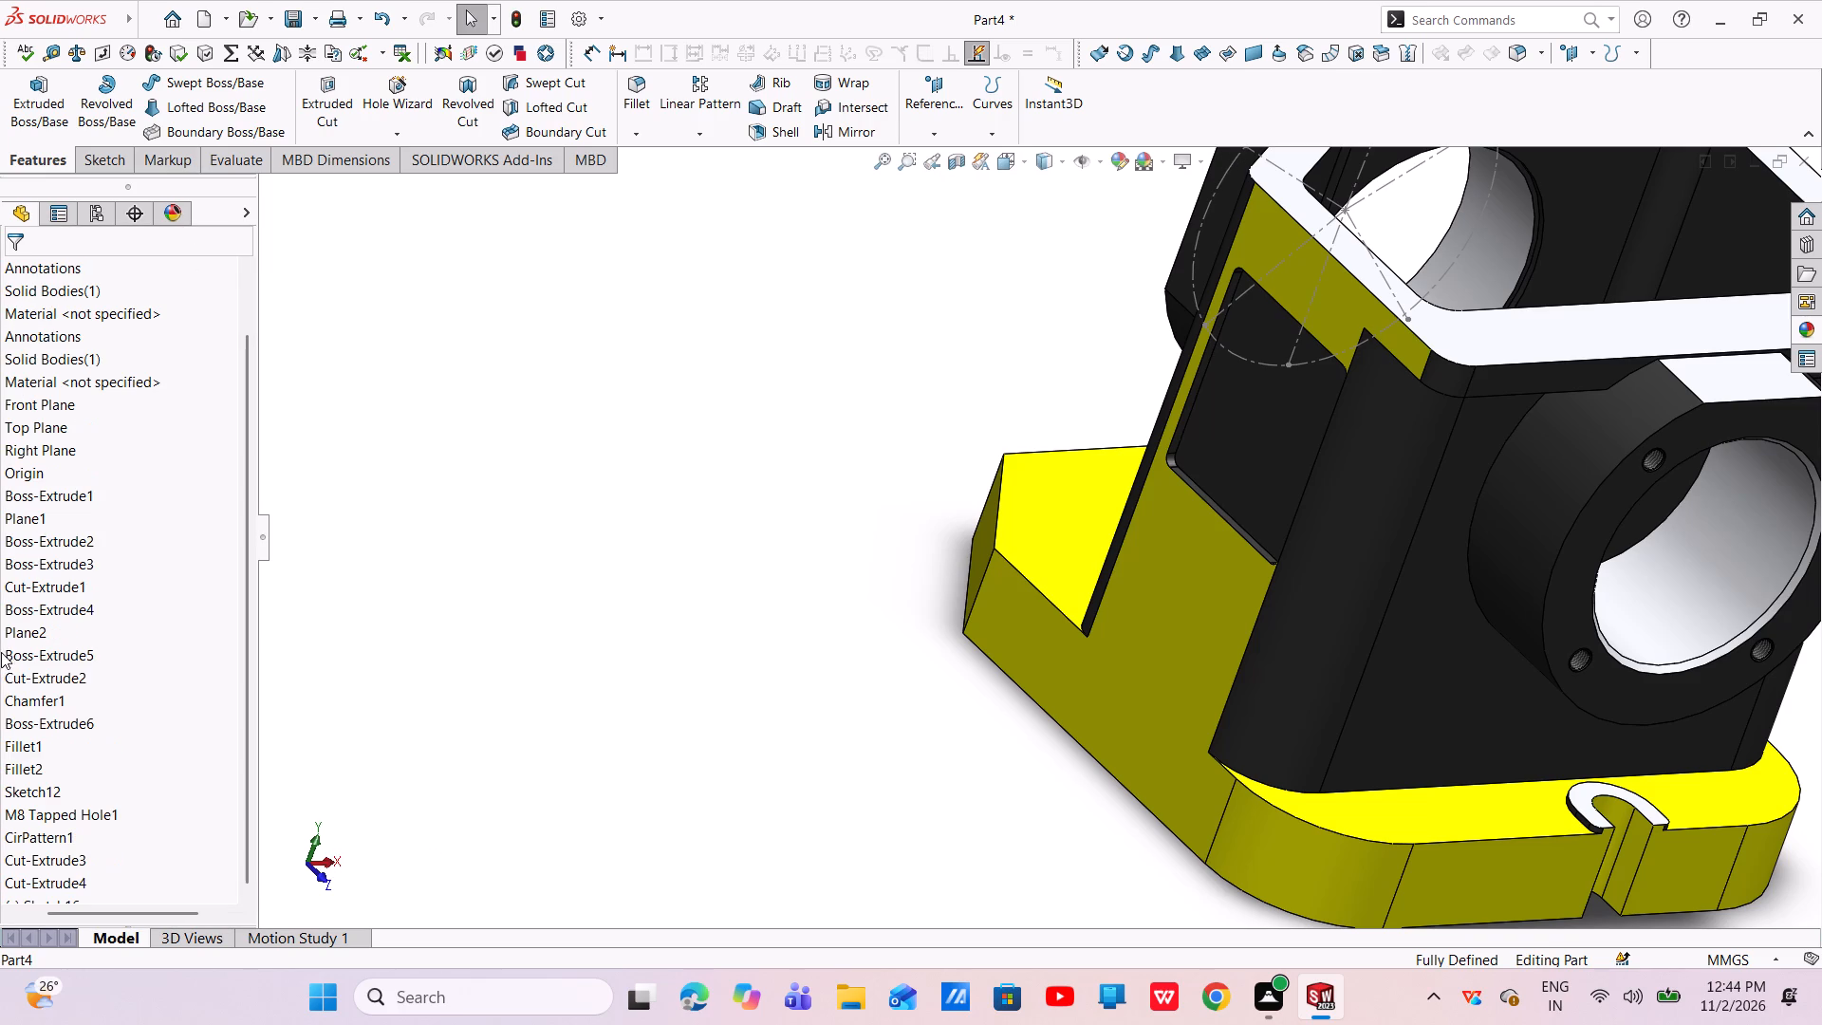
left_click_drag(0, 679, 133, 699)
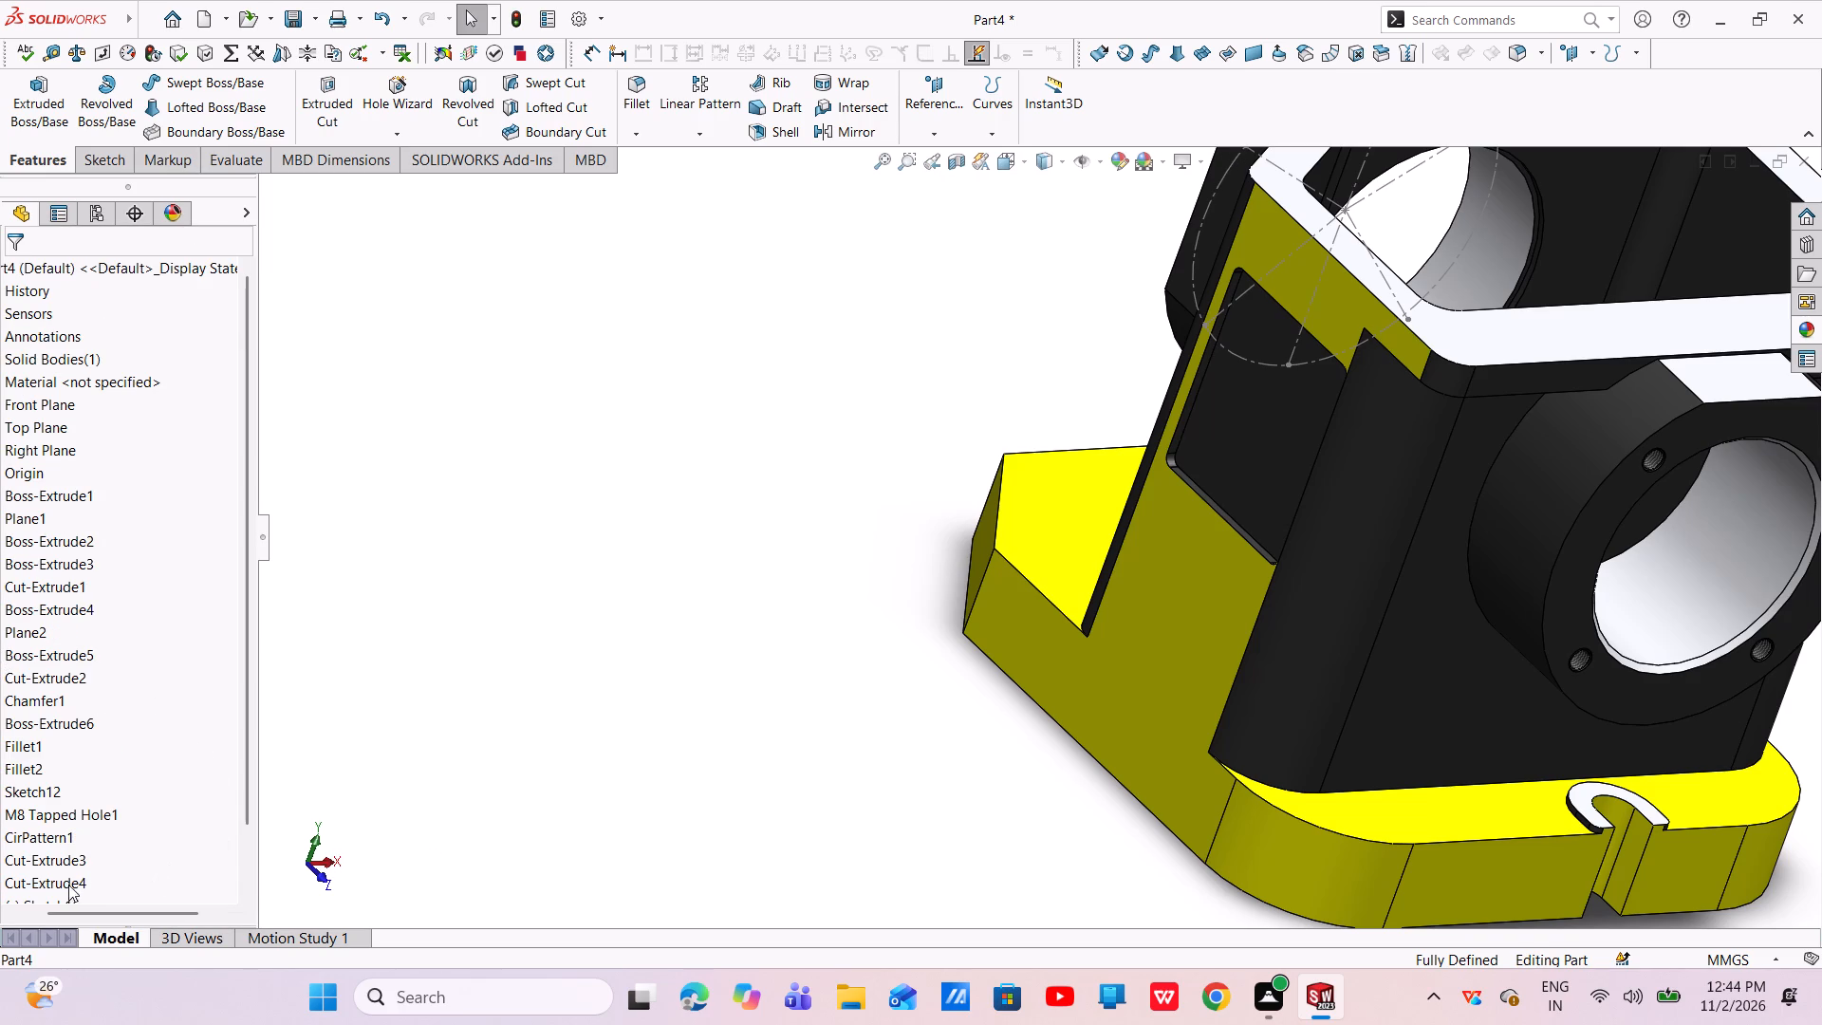
left_click_drag(95, 911, 20, 898)
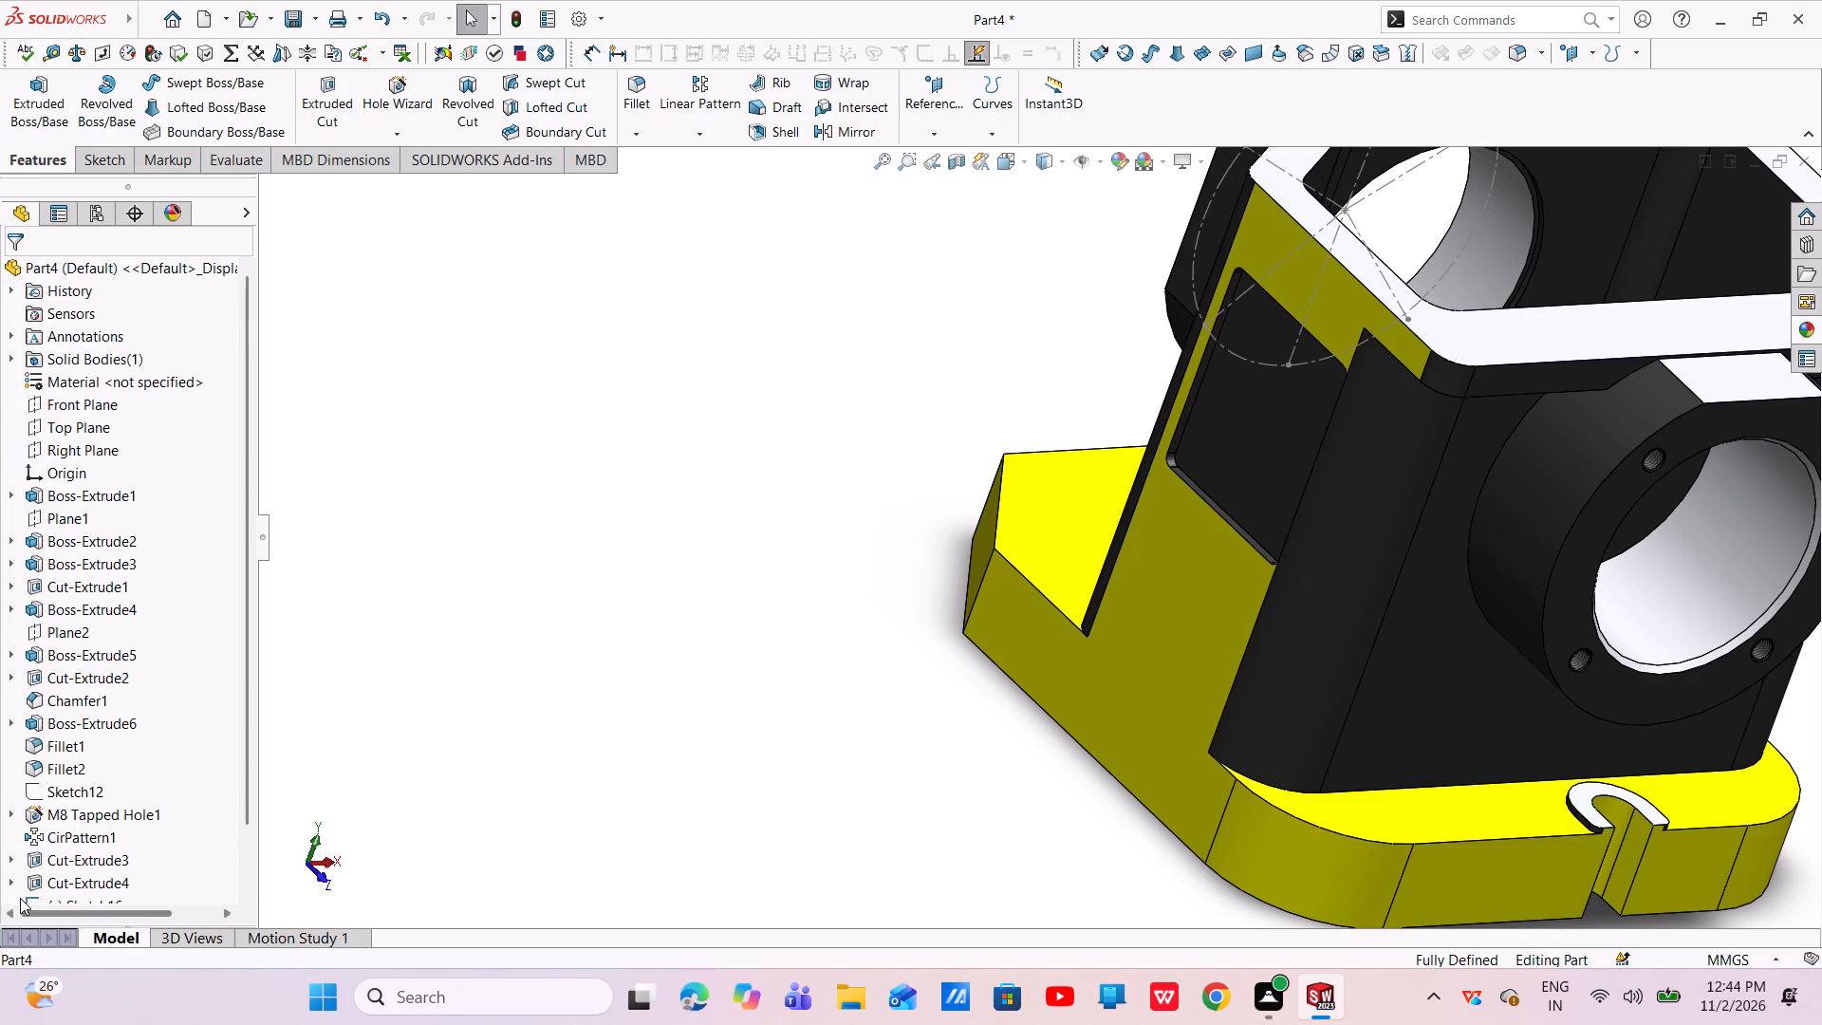
scroll(77, 806, "down", 4)
scroll(77, 805, "up", 1)
scroll(77, 805, "down", 1)
left_click(14, 878)
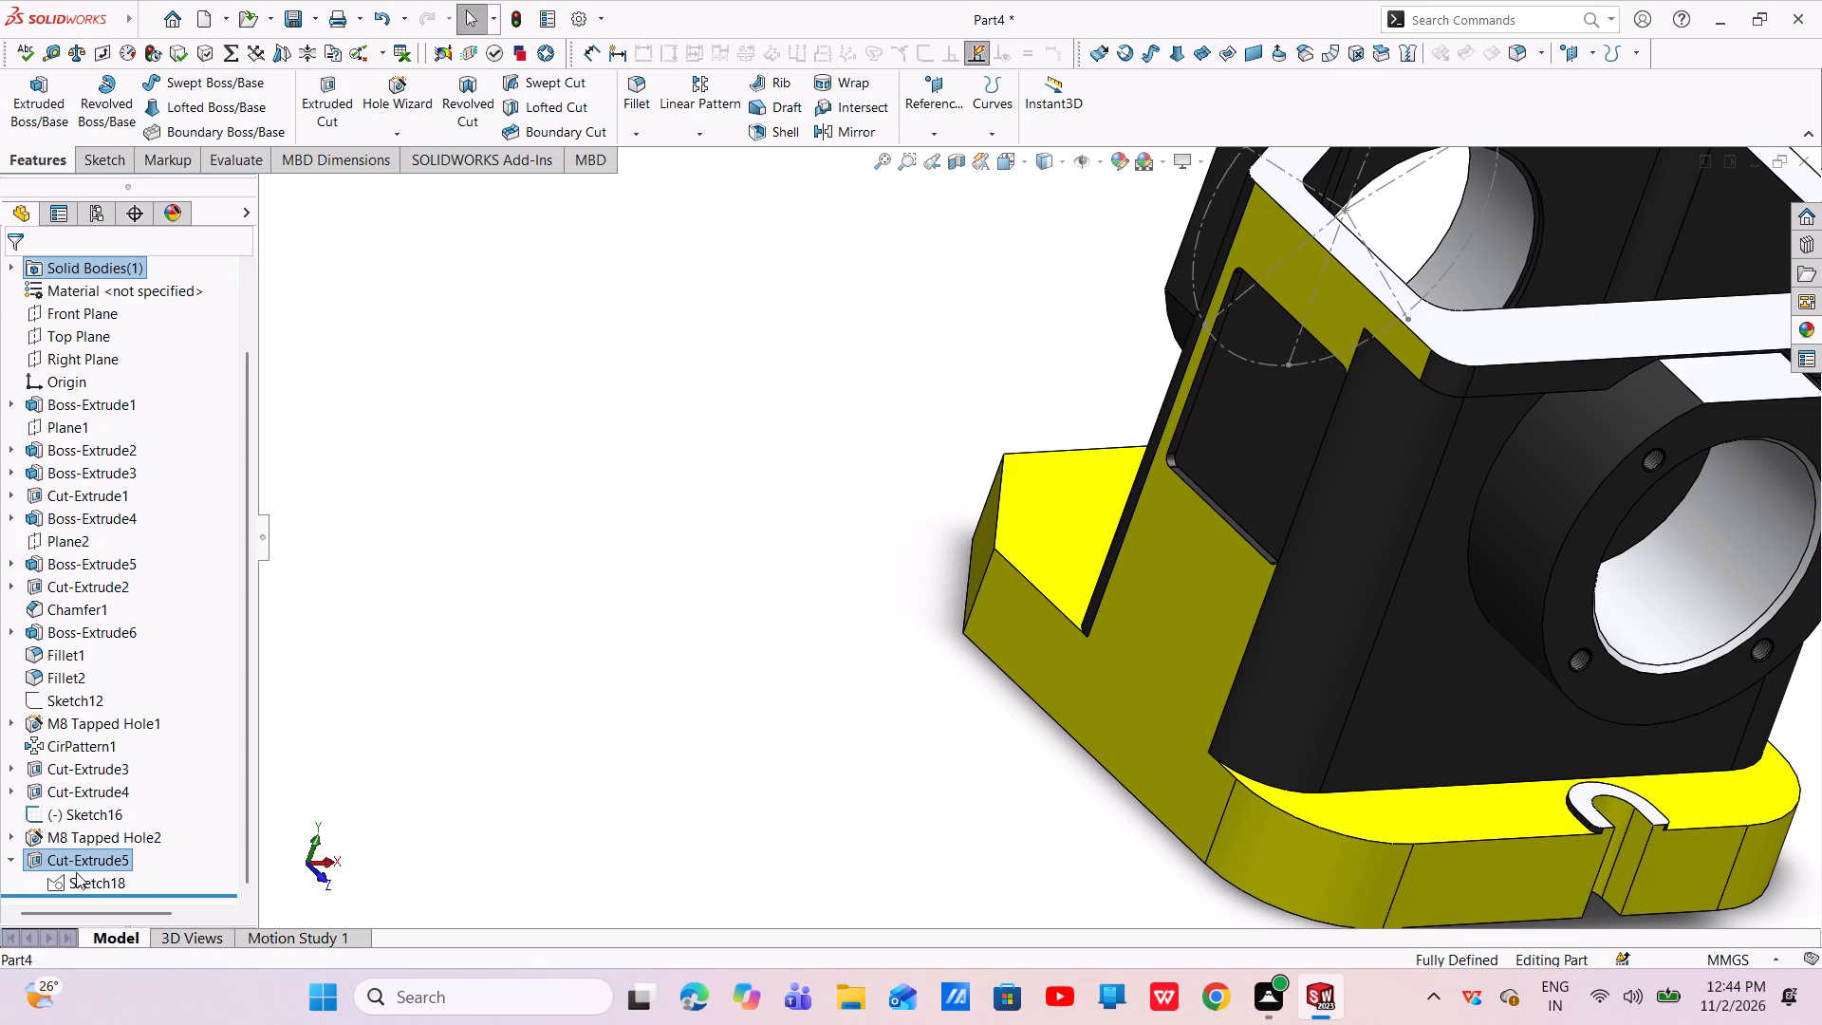
left_click(81, 882)
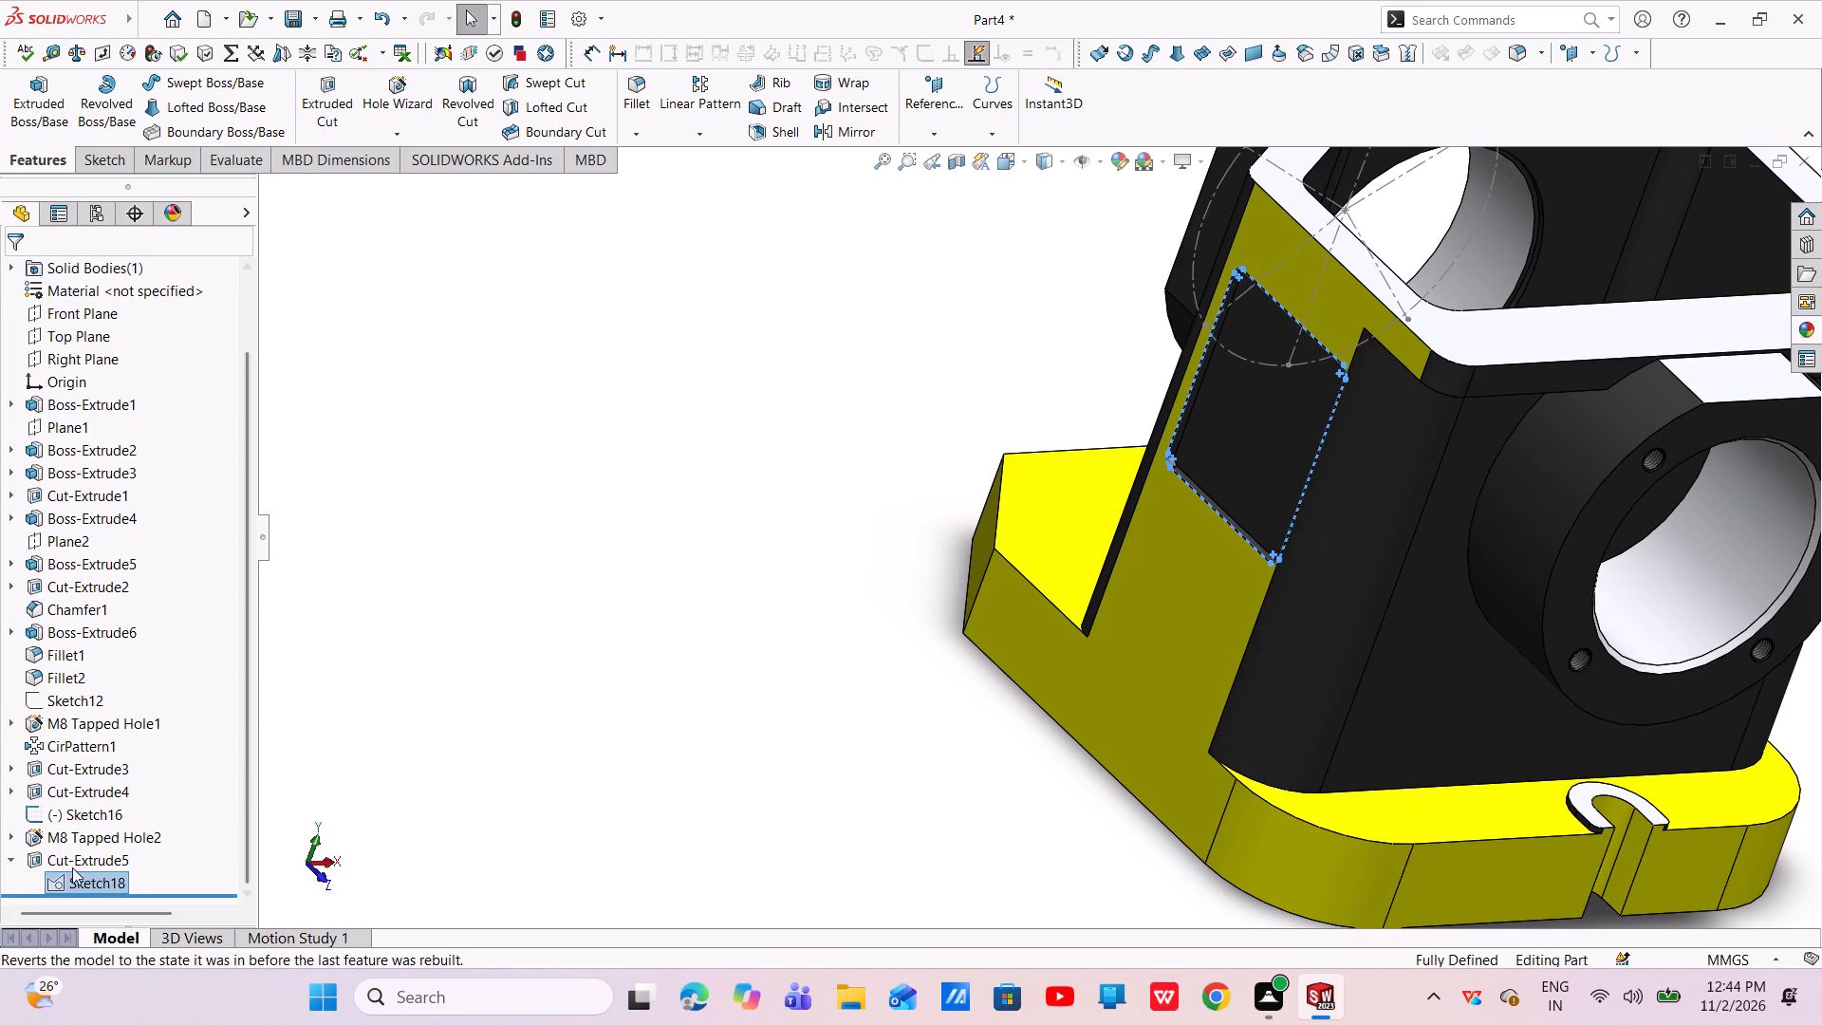
left_click(65, 880)
left_click(80, 854)
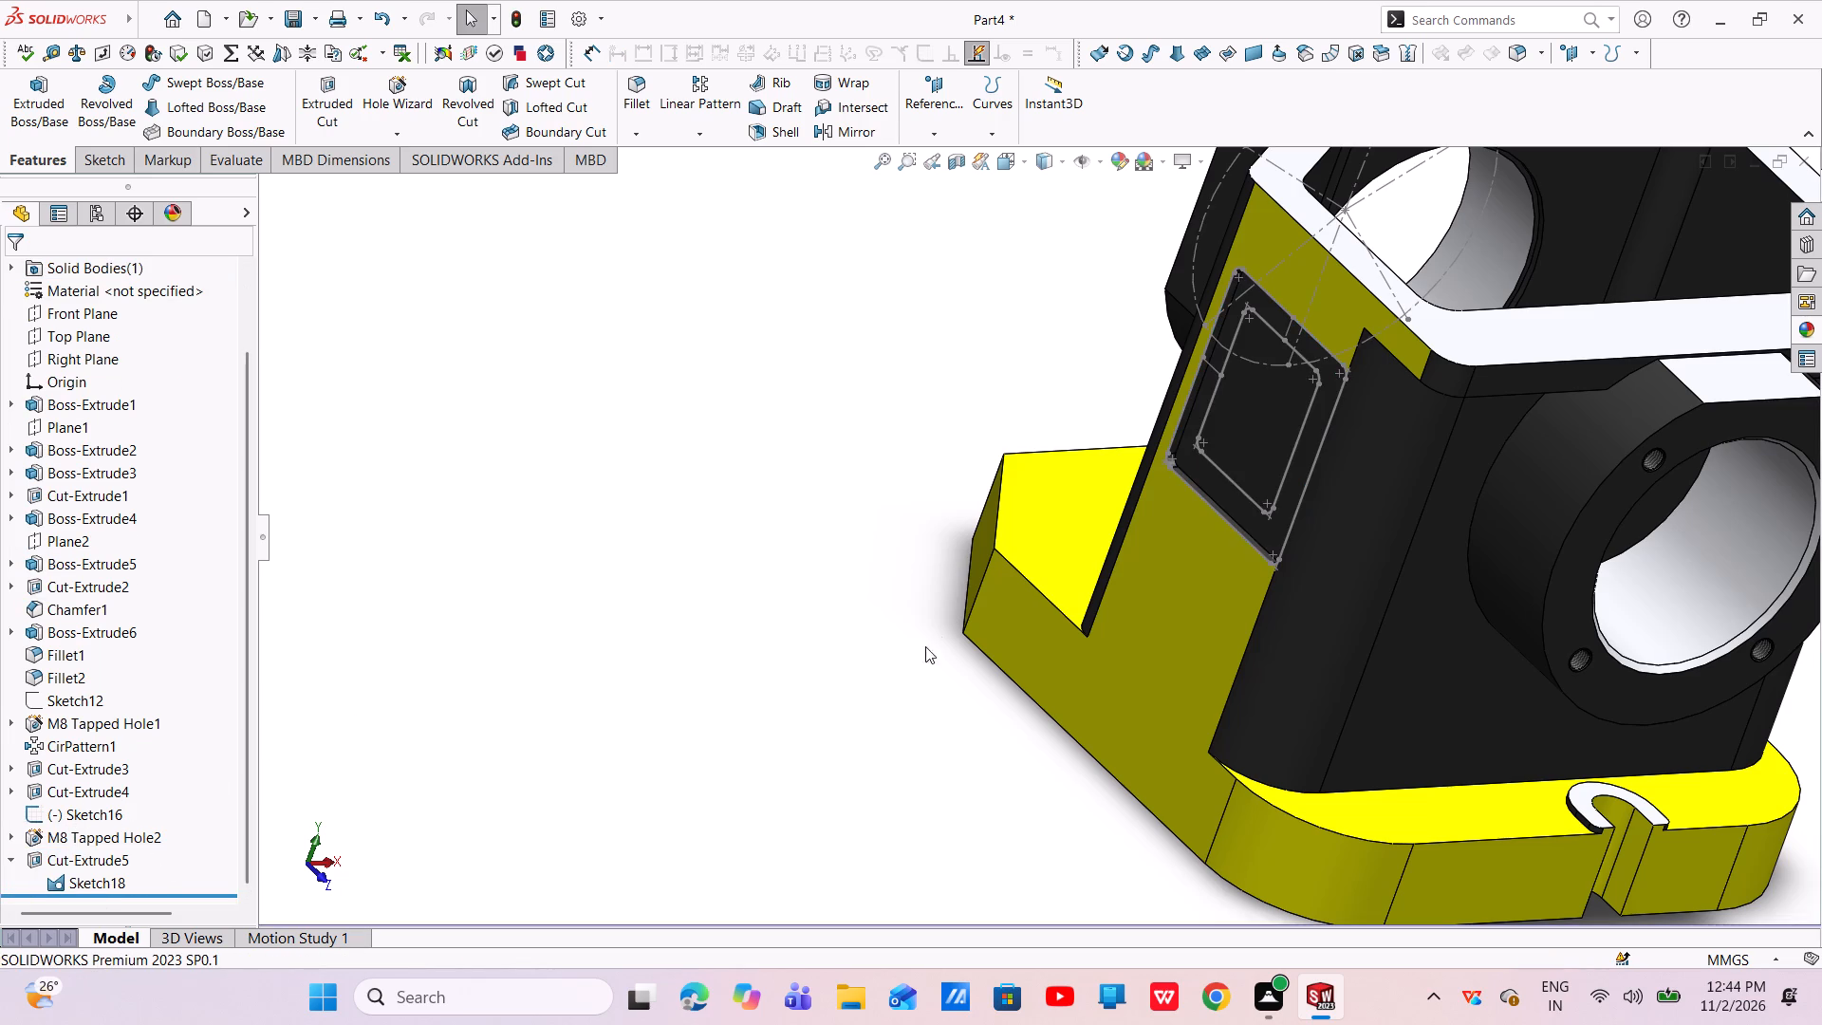
Make an Extruded Cut from the inner rounded rectangle contour of Sketch18 with the Up To Next end condition.
scroll(1023, 509, "down", 3)
middle_click_drag(1057, 582, 1107, 599)
scroll(1303, 571, "up", 4)
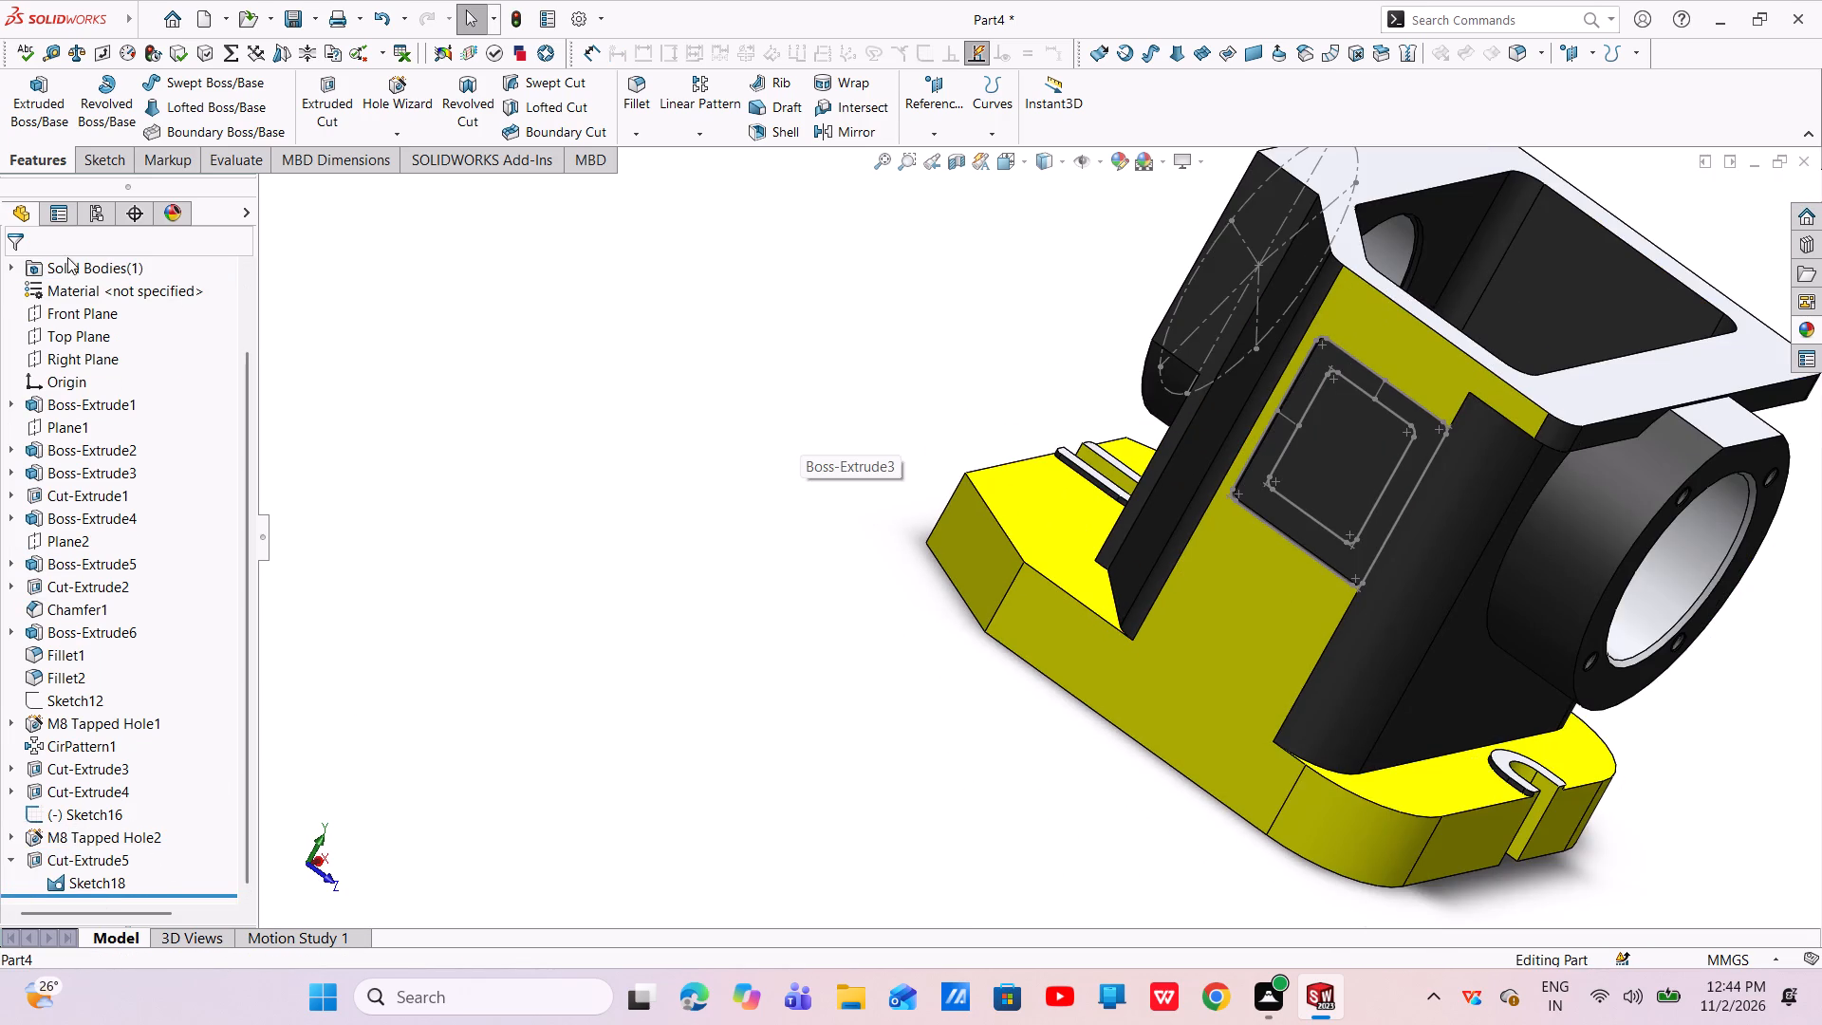
left_click(306, 97)
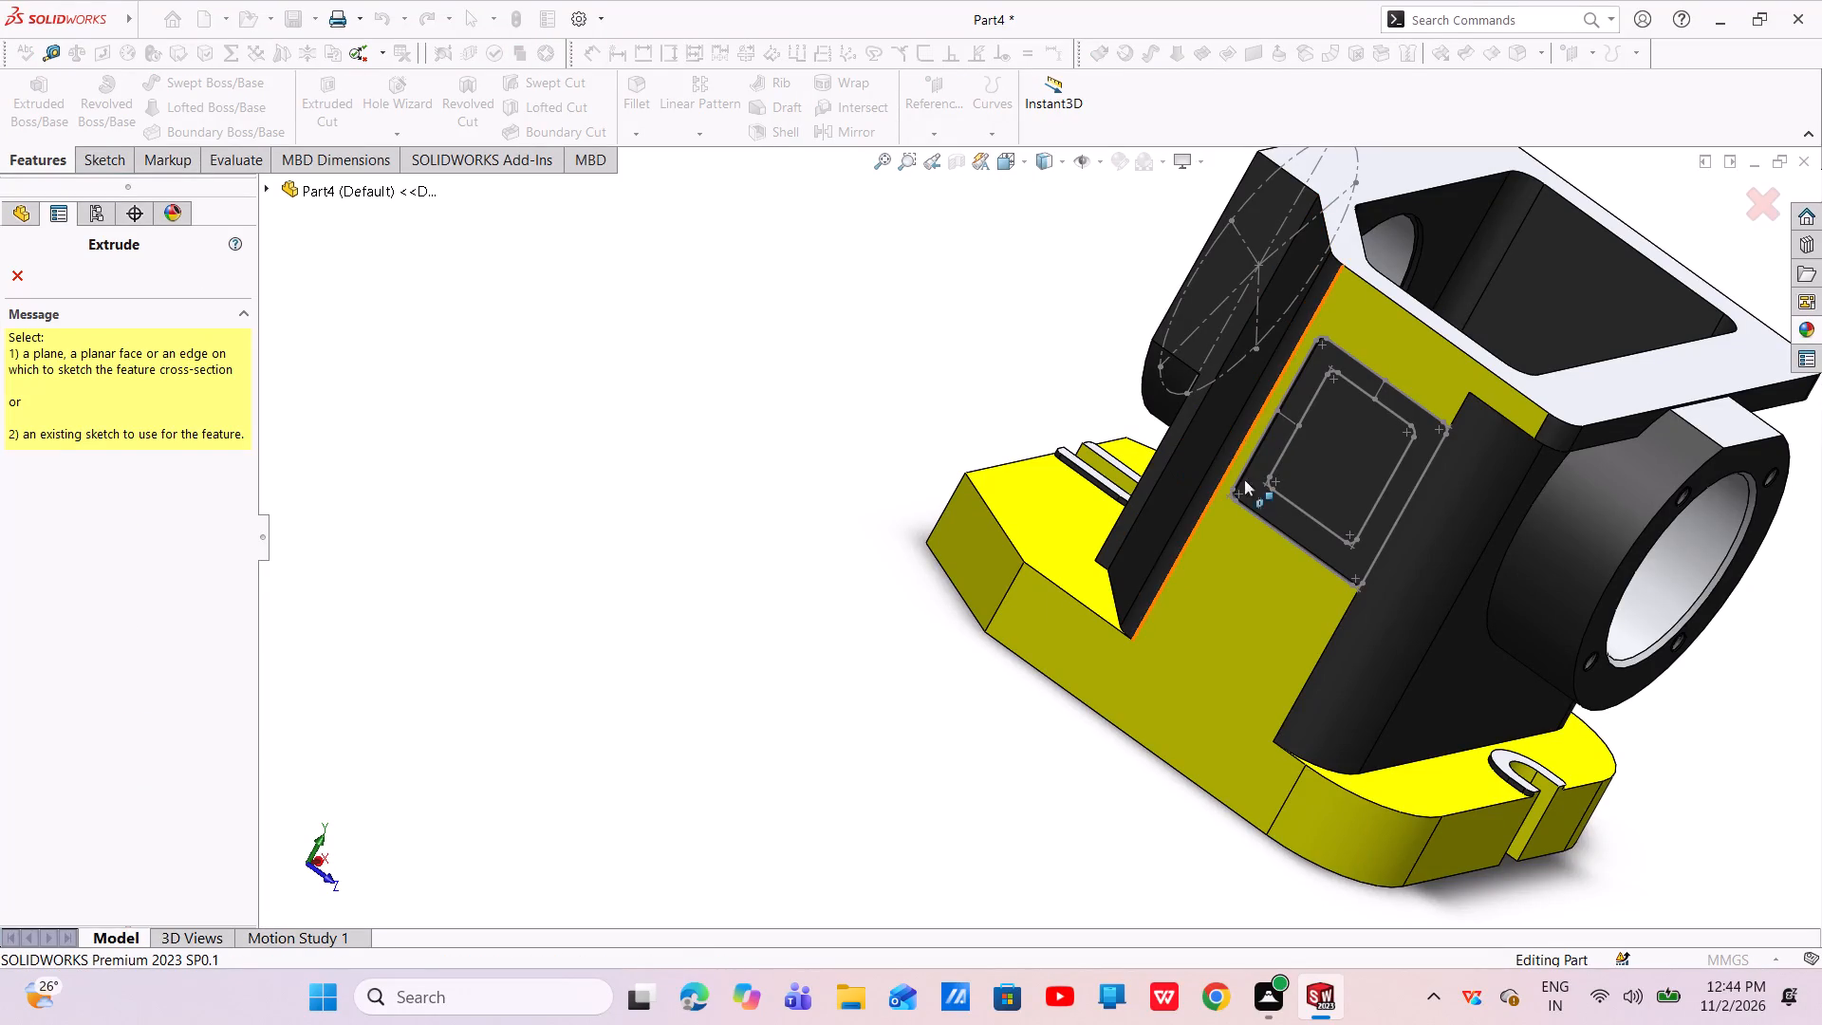
left_click(1300, 512)
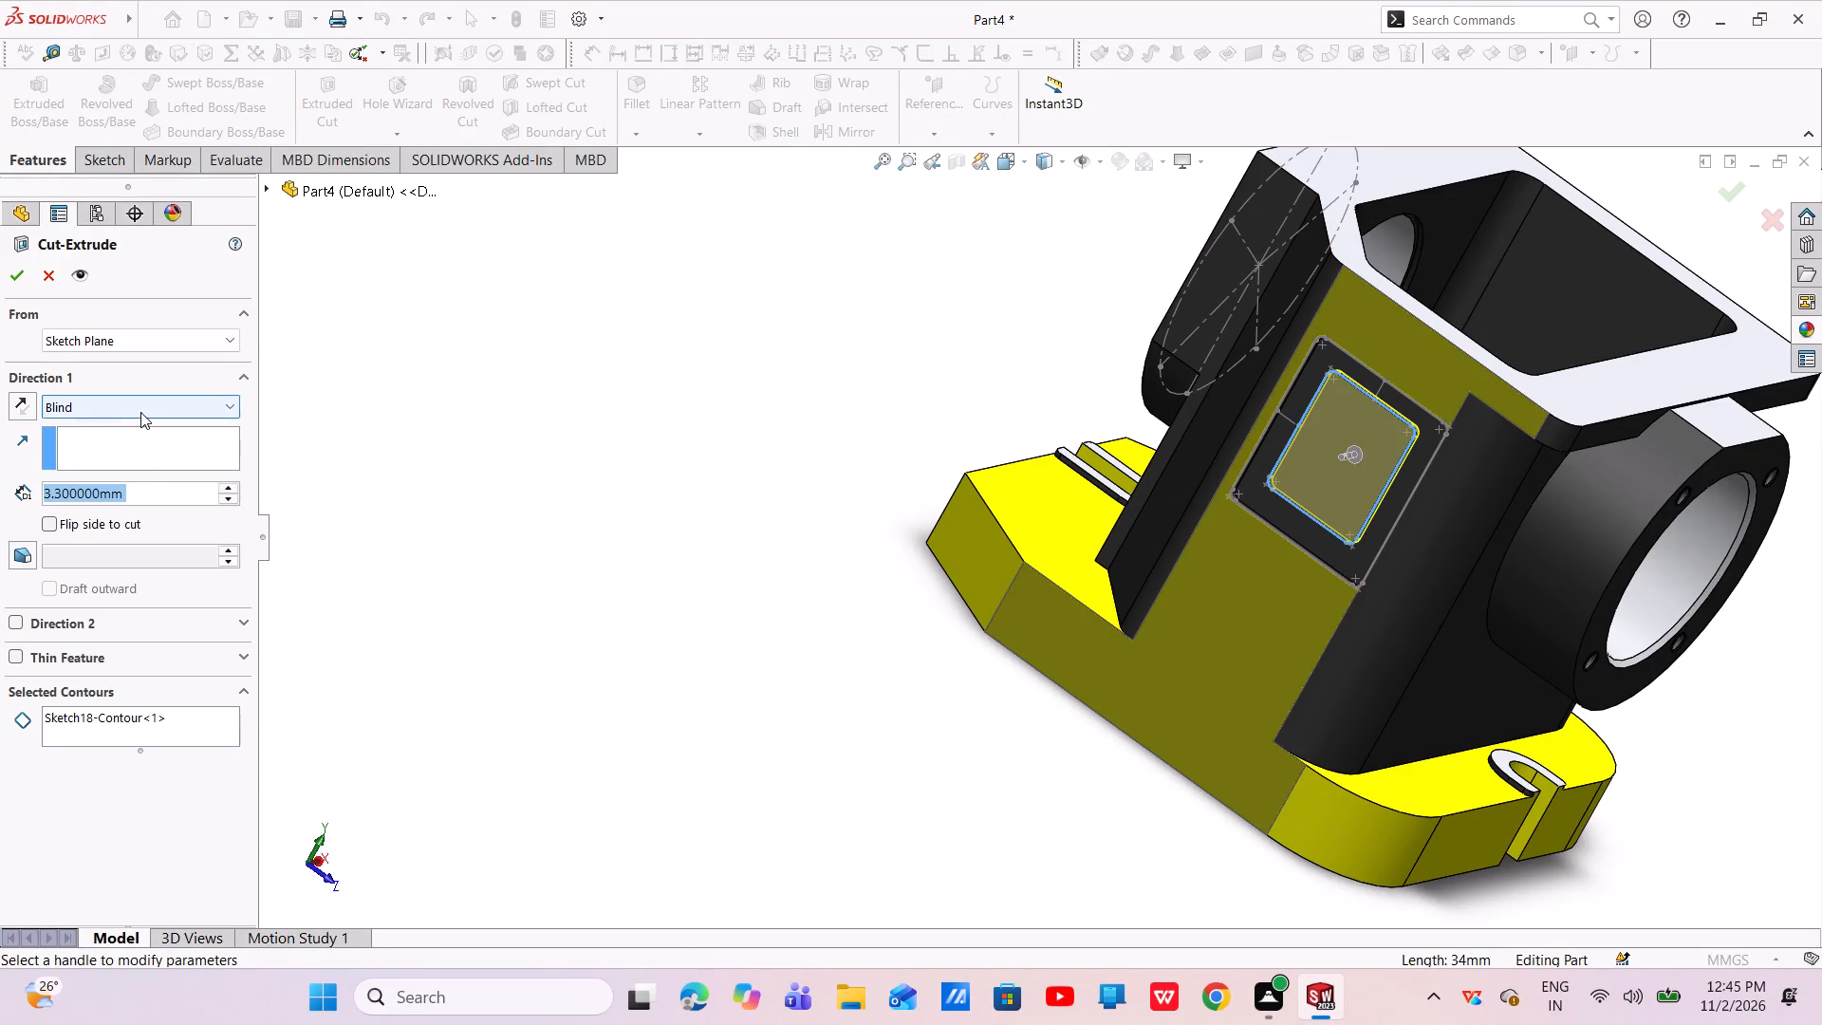
left_click(140, 412)
left_click(126, 477)
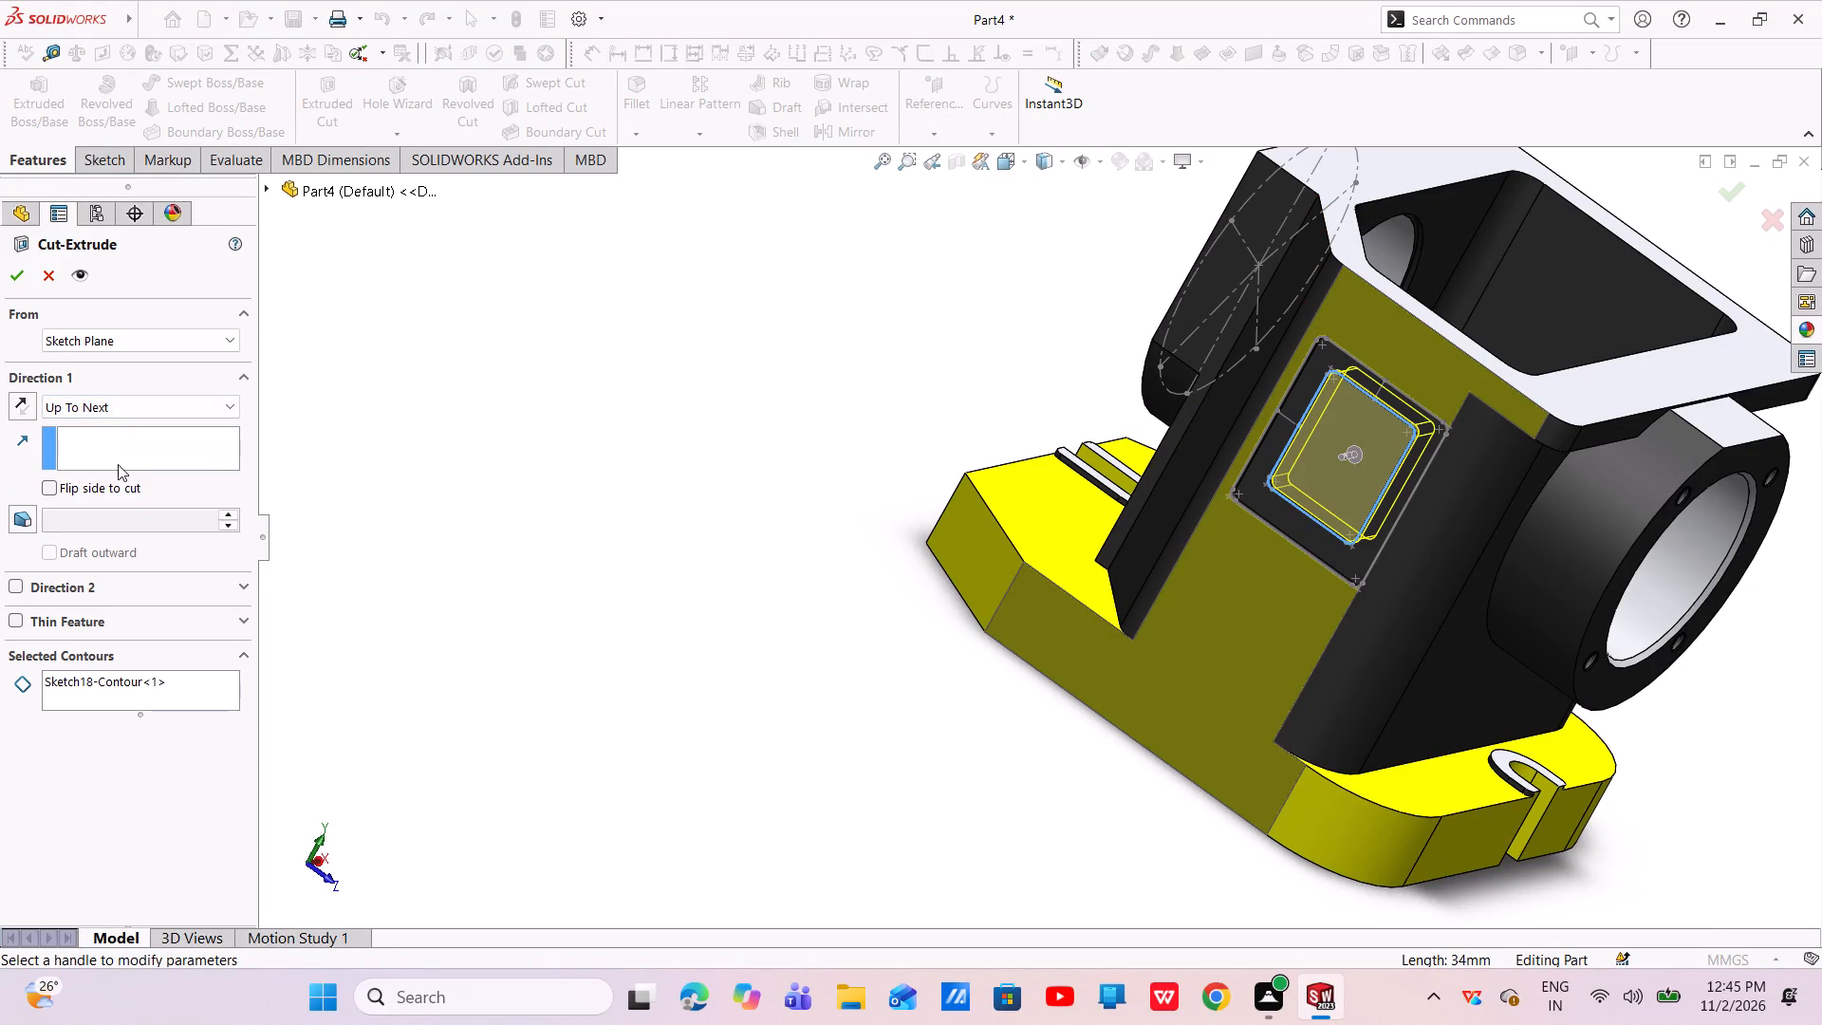
left_click(9, 284)
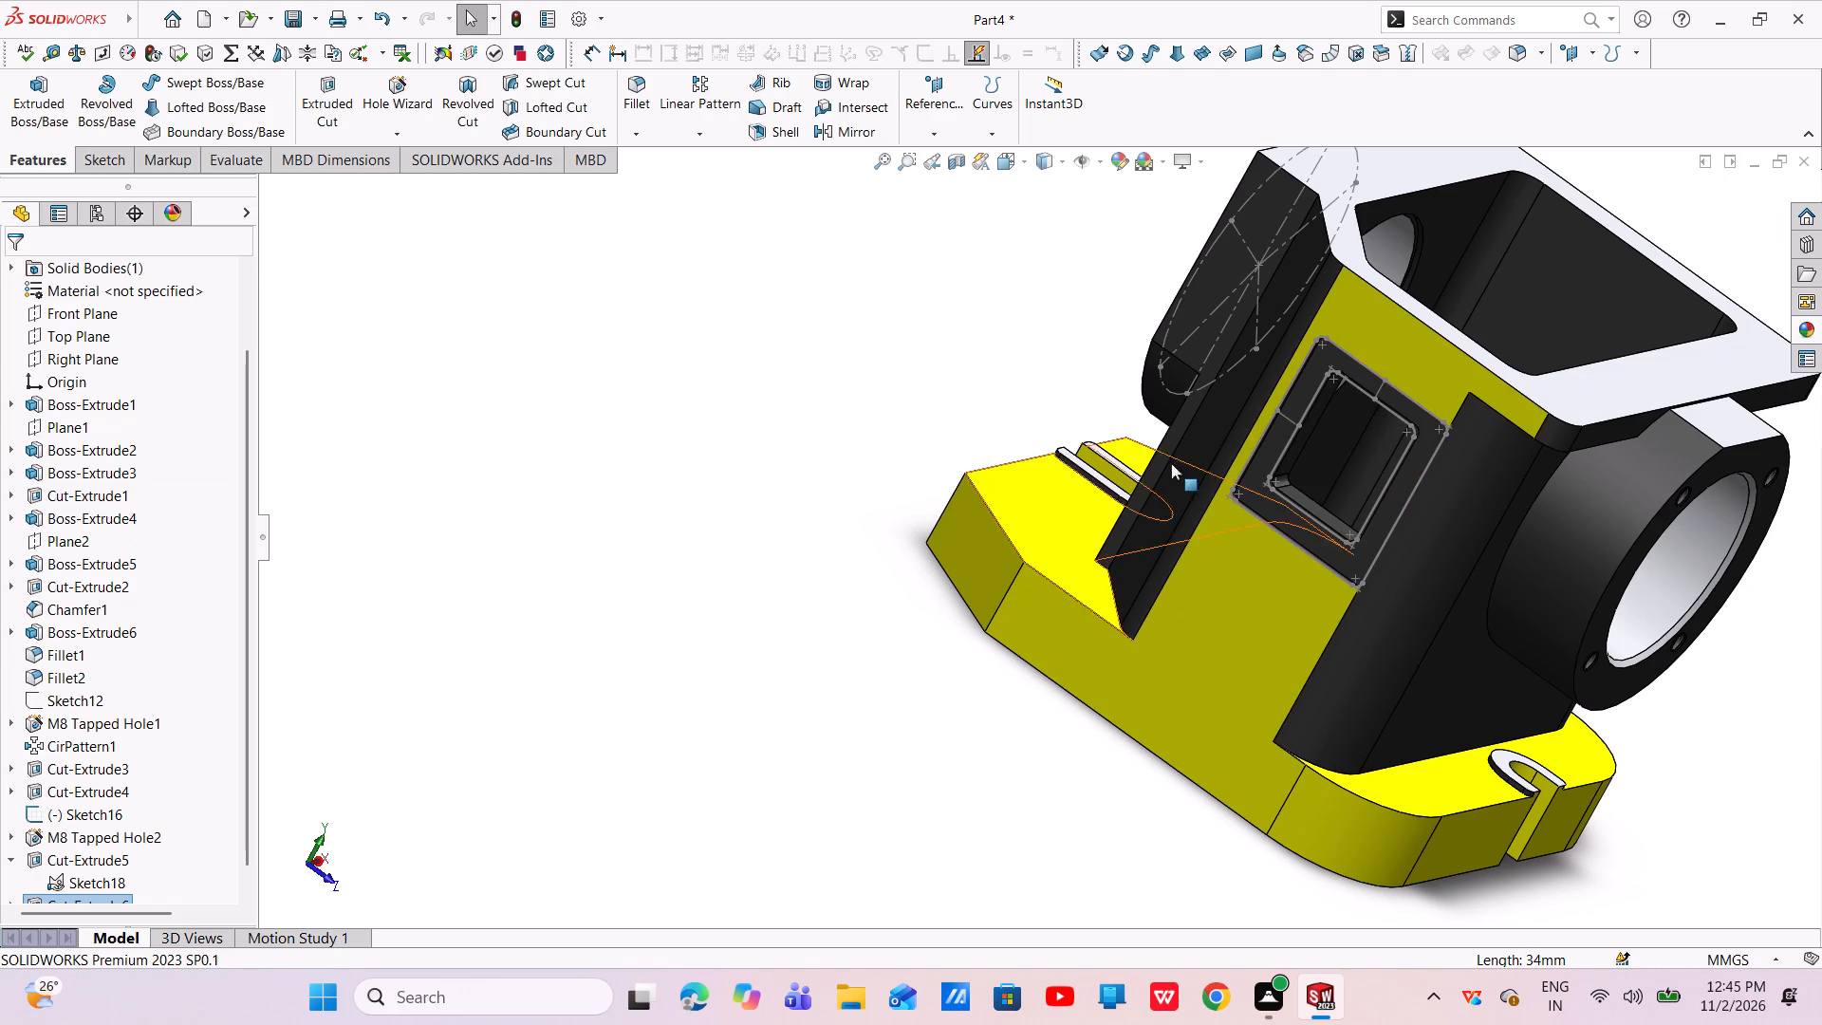
Hide Sketch18 under Cut-Extrude5.
scroll(1311, 469, "down", 4)
middle_click_drag(1340, 544, 1304, 556)
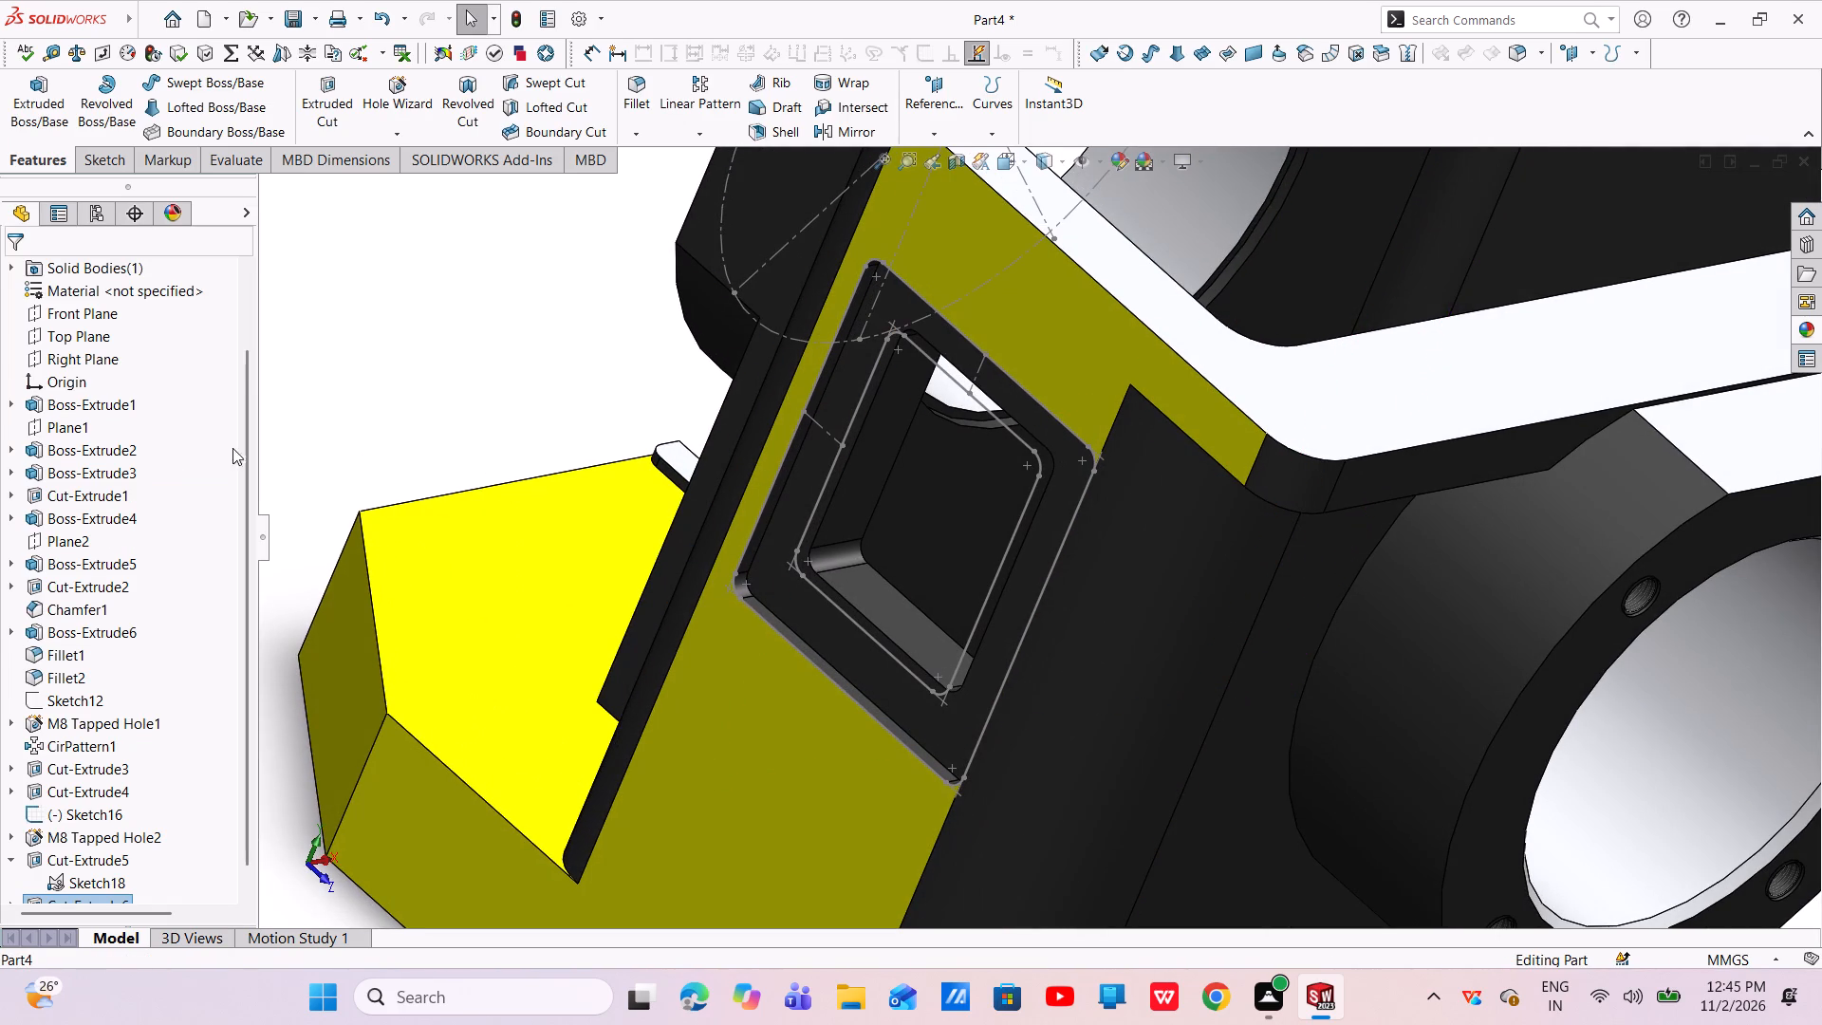
scroll(124, 721, "down", 8)
left_click(70, 860)
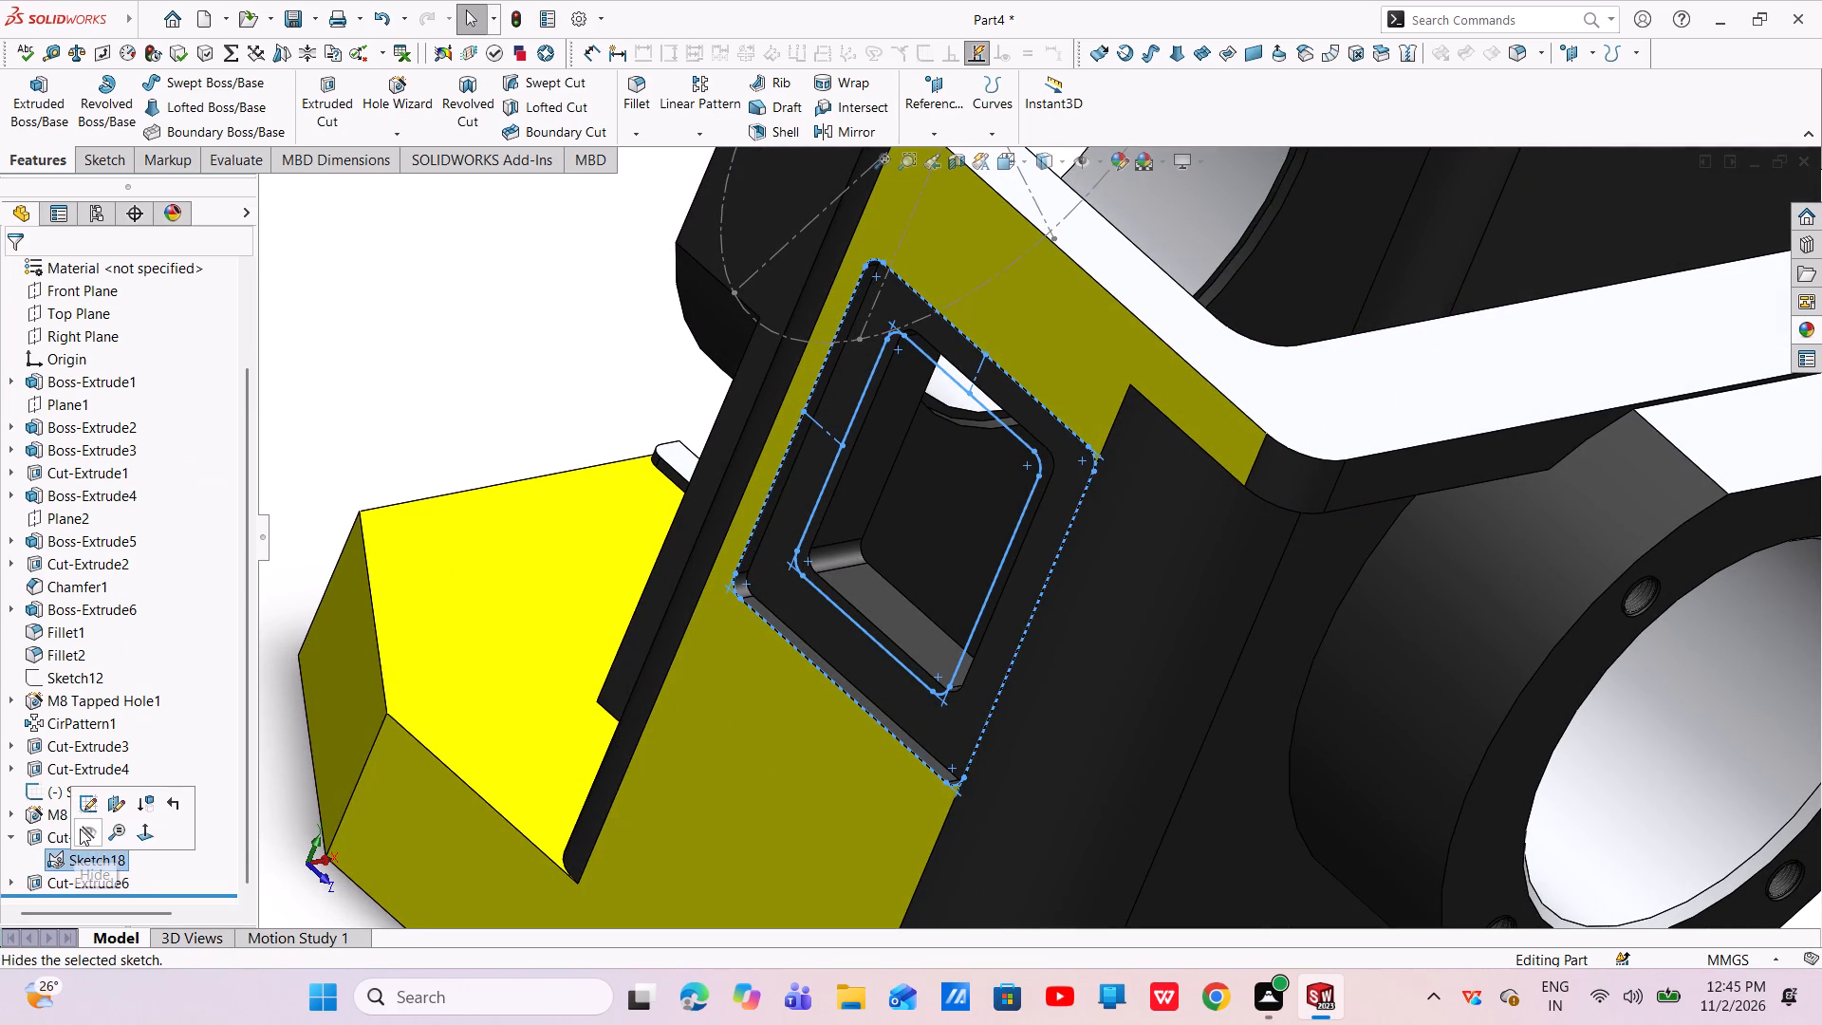
left_click(82, 829)
Examine the housing from several sides, including the stepped rectangular window in the side wall and the bearing bores.
scroll(812, 600, "up", 2)
scroll(891, 542, "up", 5)
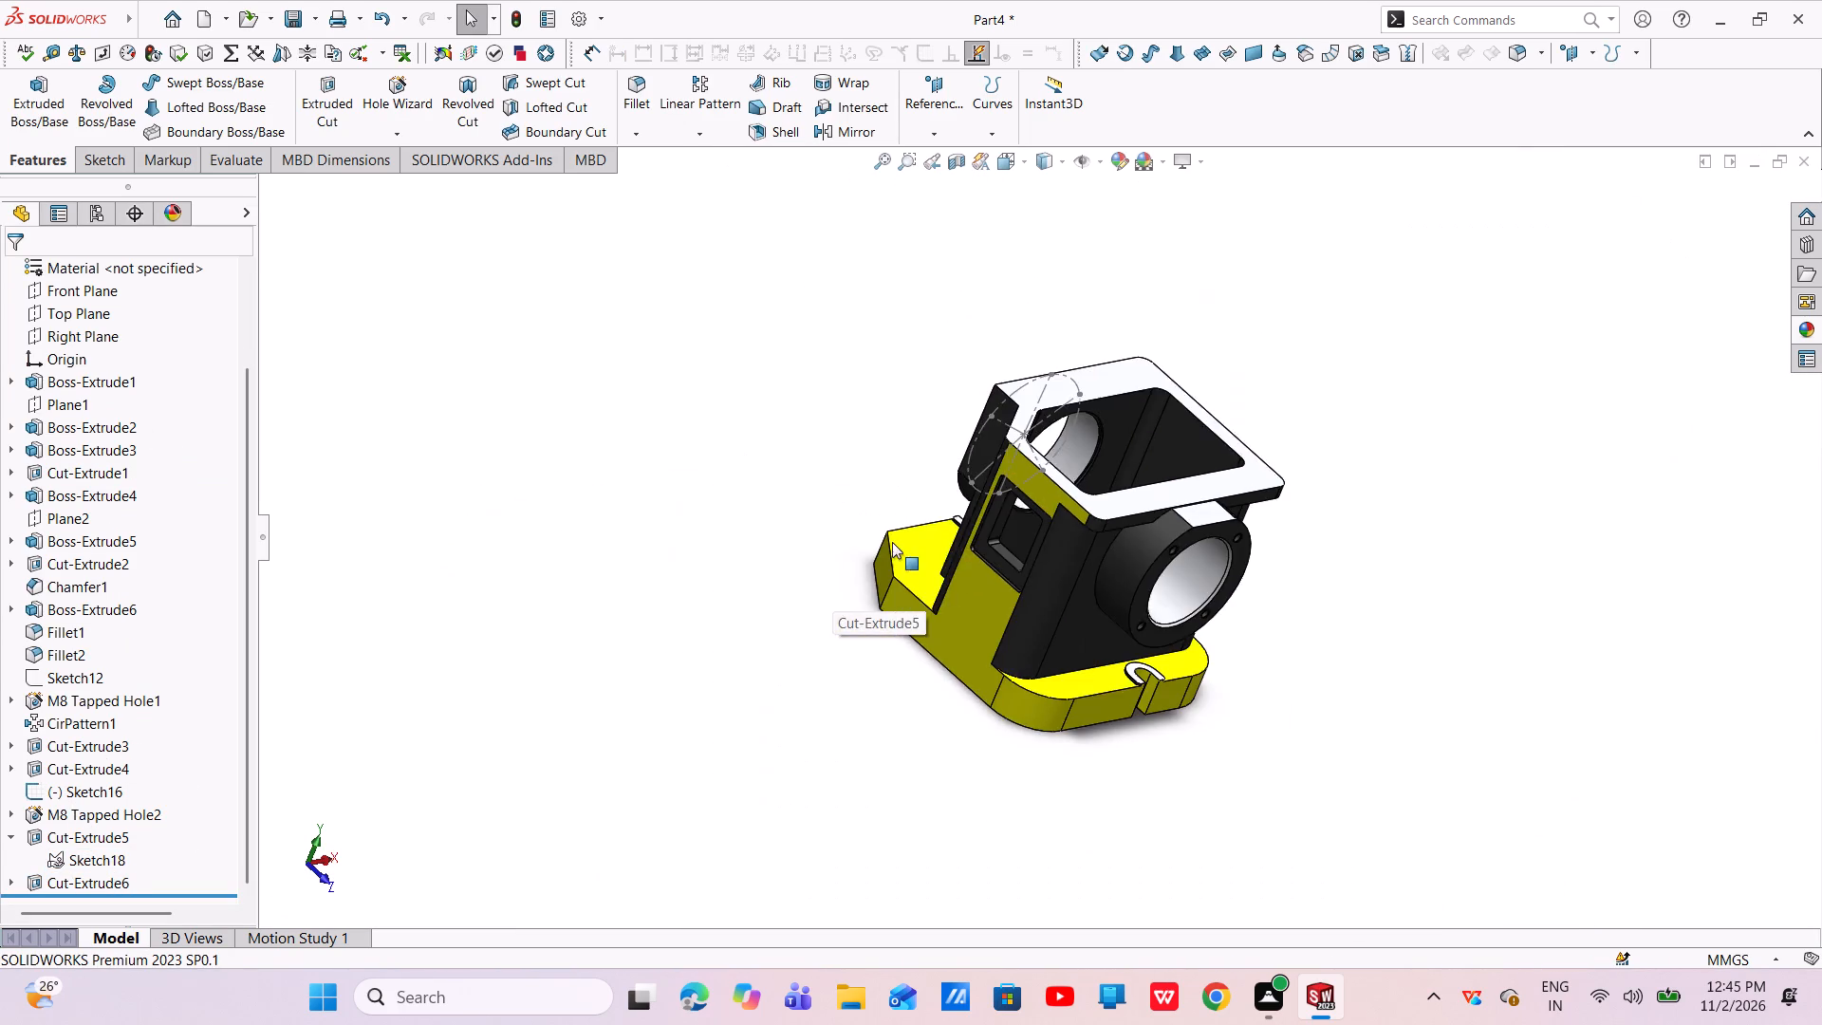
middle_click_drag(1006, 538, 1127, 641)
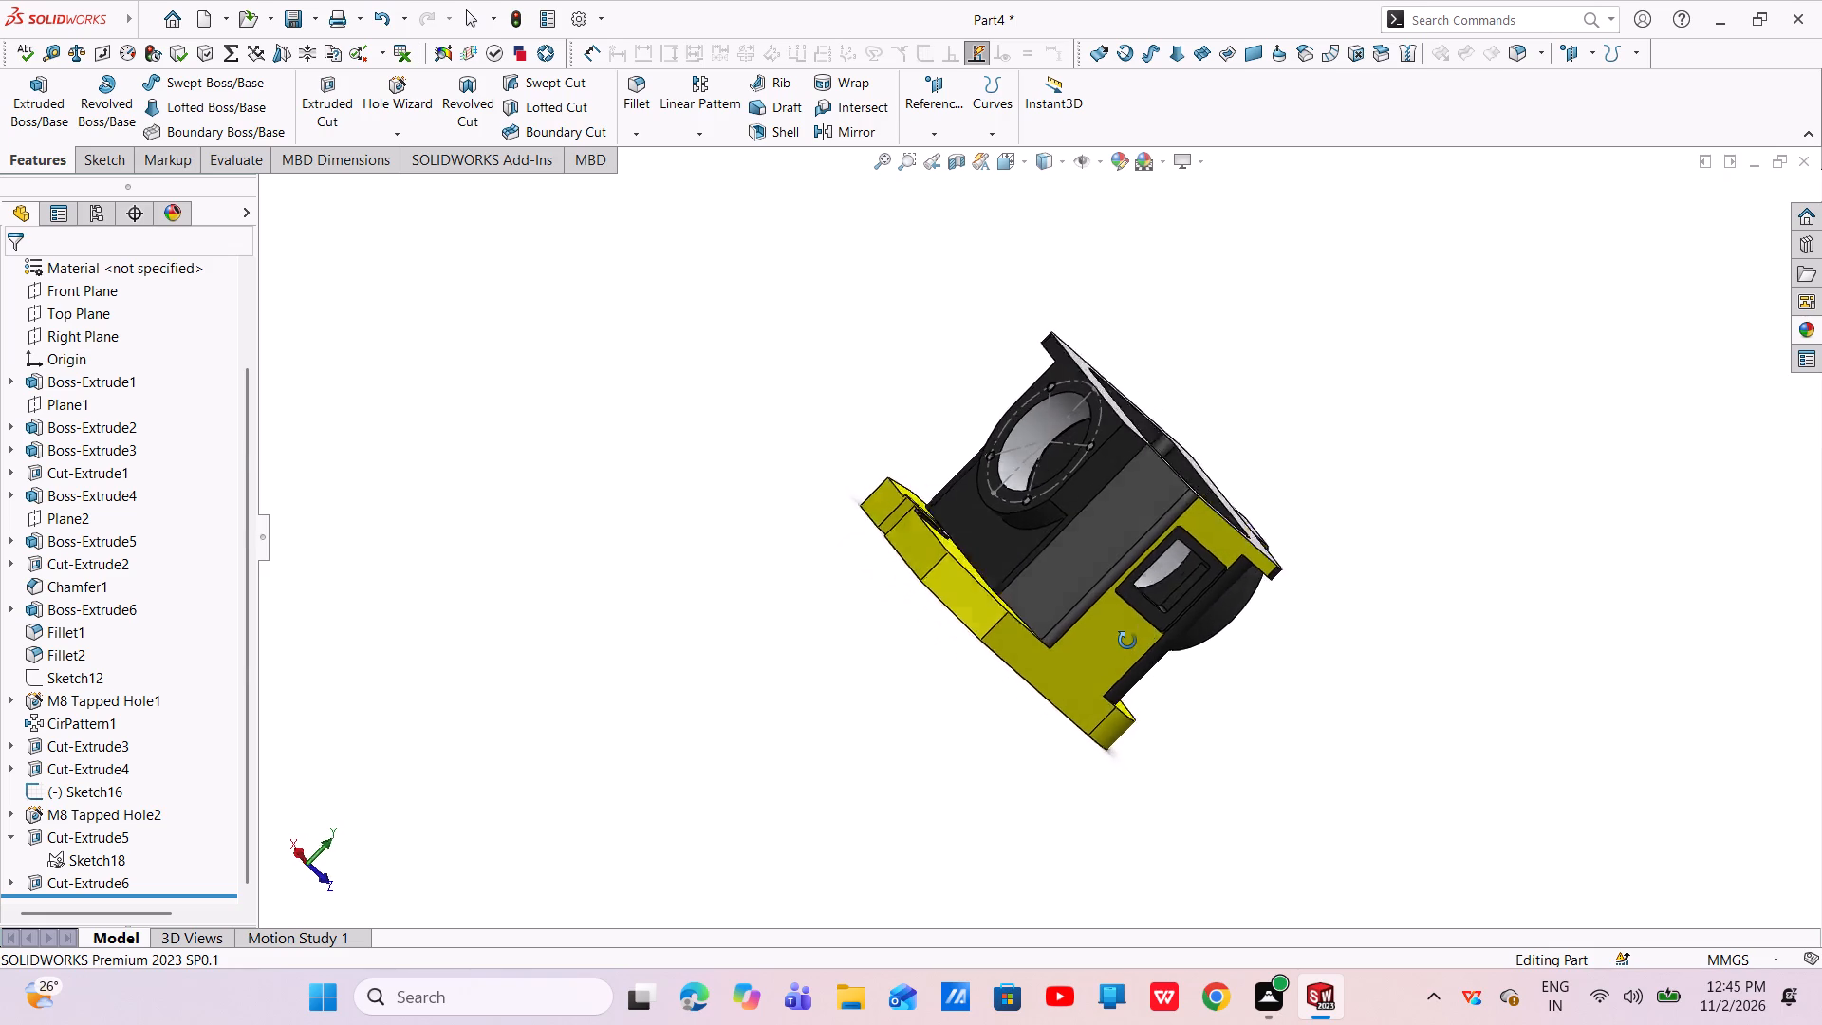
middle_click_drag(1127, 641, 1091, 650)
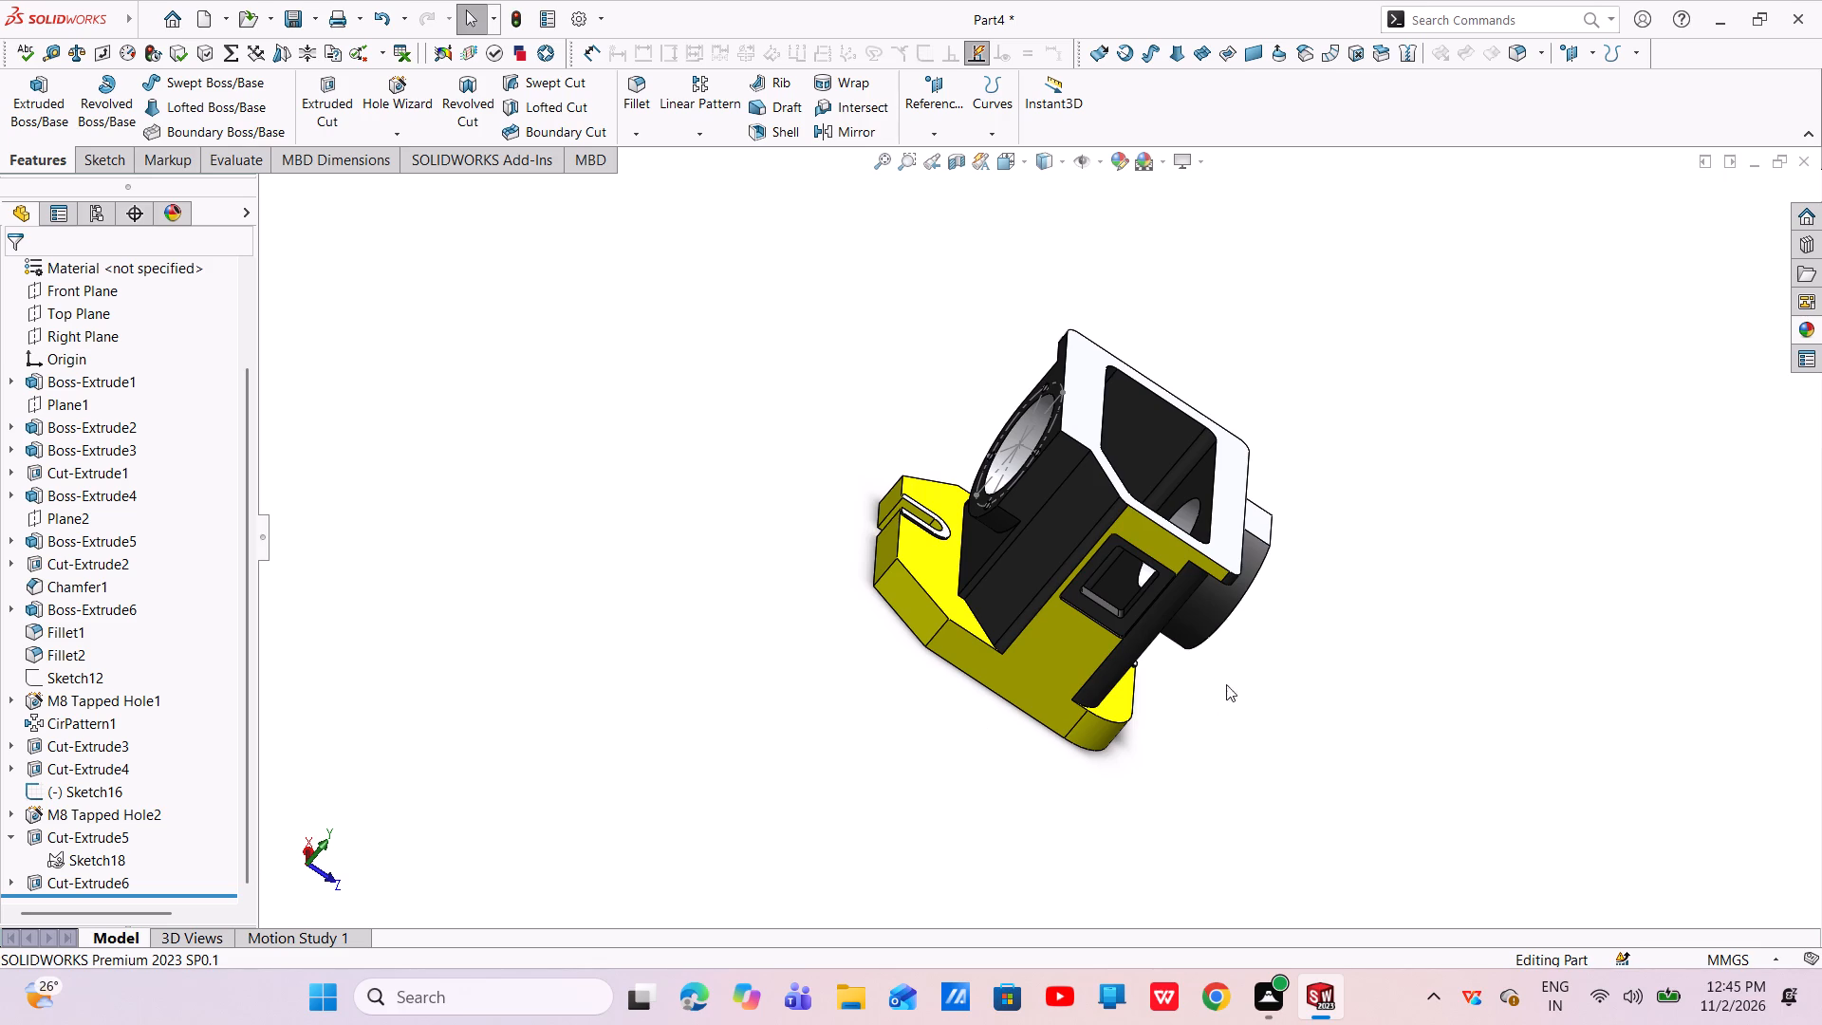
middle_click_drag(1177, 652, 1050, 459)
scroll(1032, 565, "down", 3)
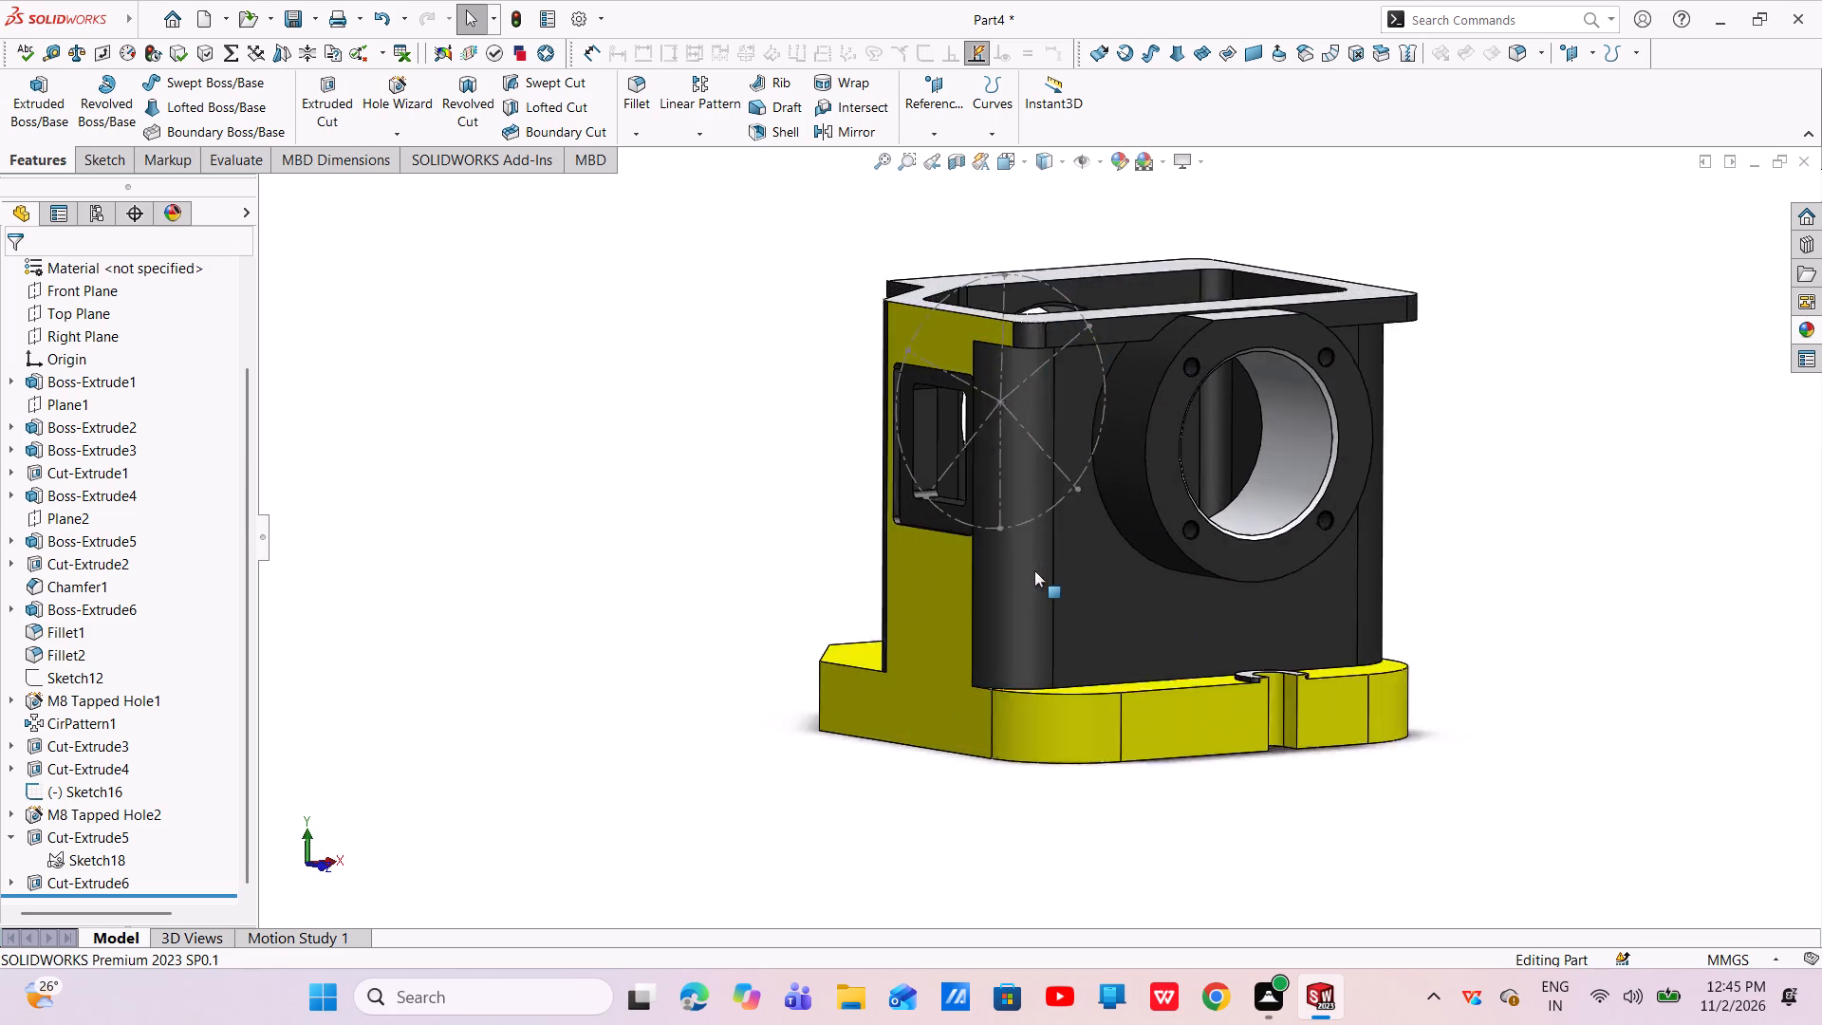
scroll(1034, 570, "down", 1)
scroll(1063, 576, "up", 5)
middle_click_drag(1061, 579, 1320, 607)
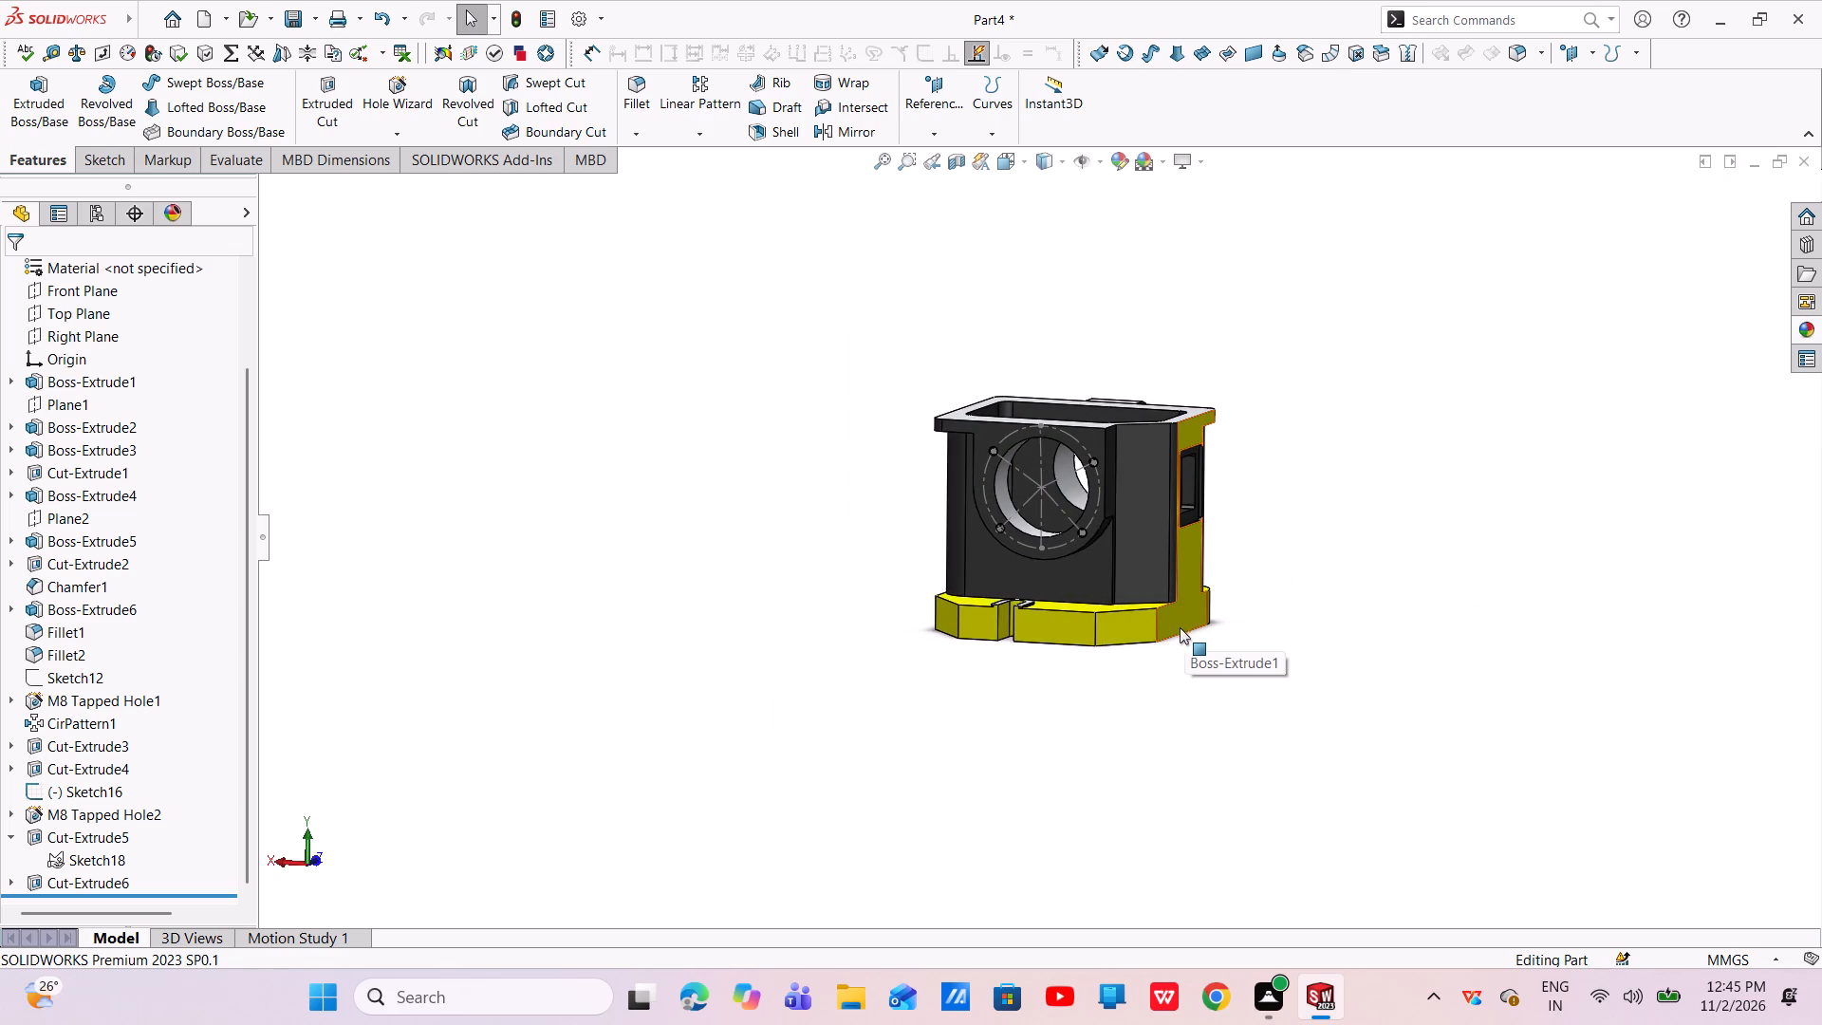
scroll(1163, 633, "up", 1)
middle_click_drag(1159, 634, 1098, 650)
scroll(1187, 453, "down", 1)
scroll(1187, 453, "up", 2)
scroll(1187, 453, "down", 3)
middle_click_drag(1088, 732, 1056, 741)
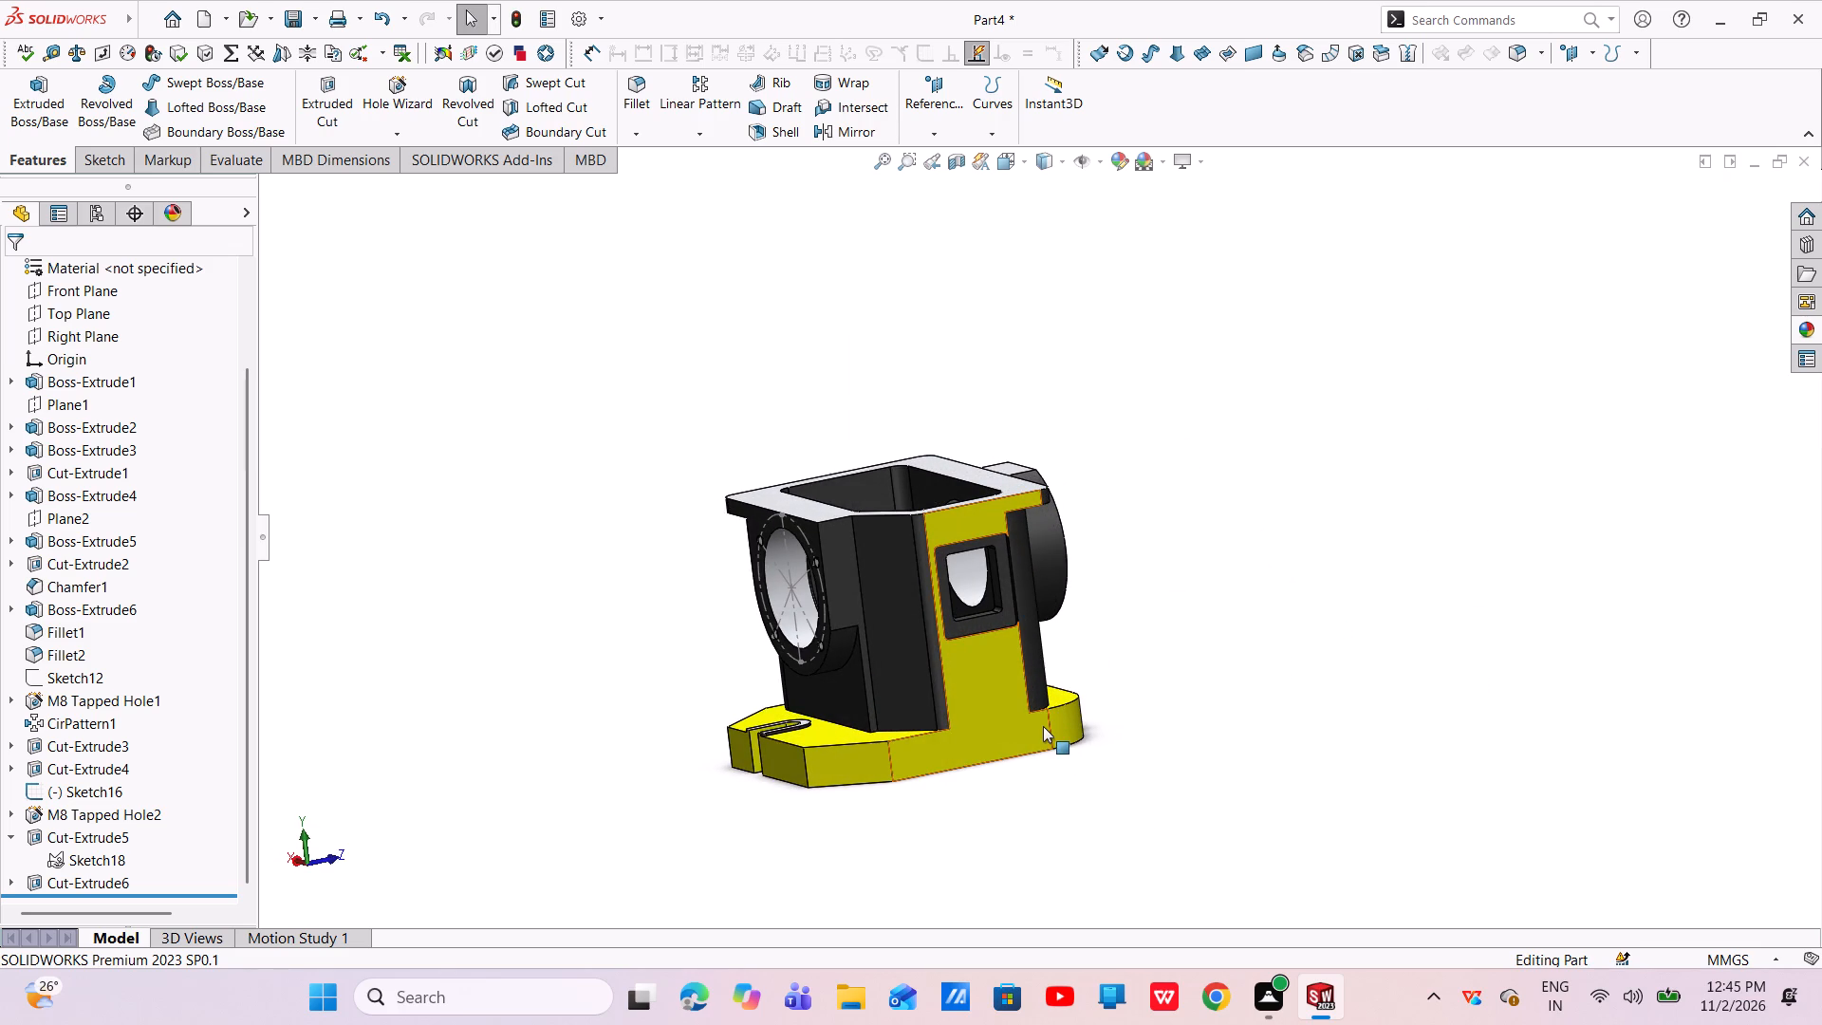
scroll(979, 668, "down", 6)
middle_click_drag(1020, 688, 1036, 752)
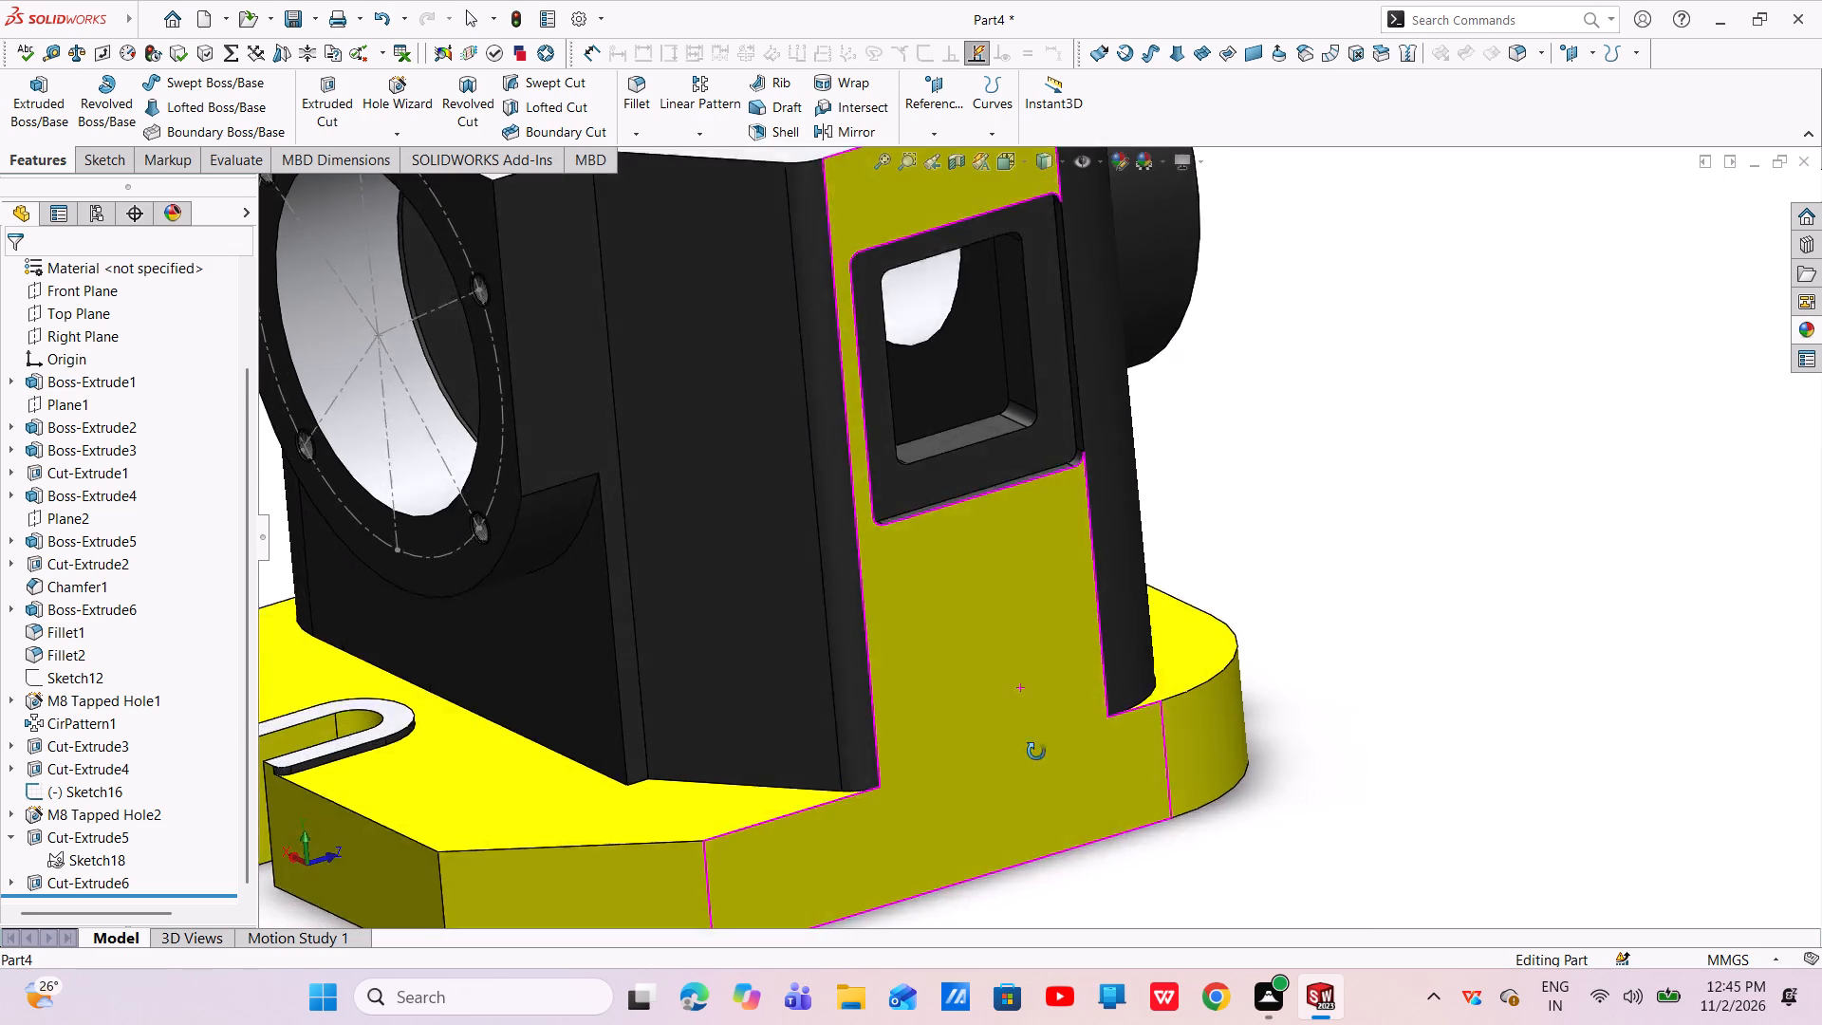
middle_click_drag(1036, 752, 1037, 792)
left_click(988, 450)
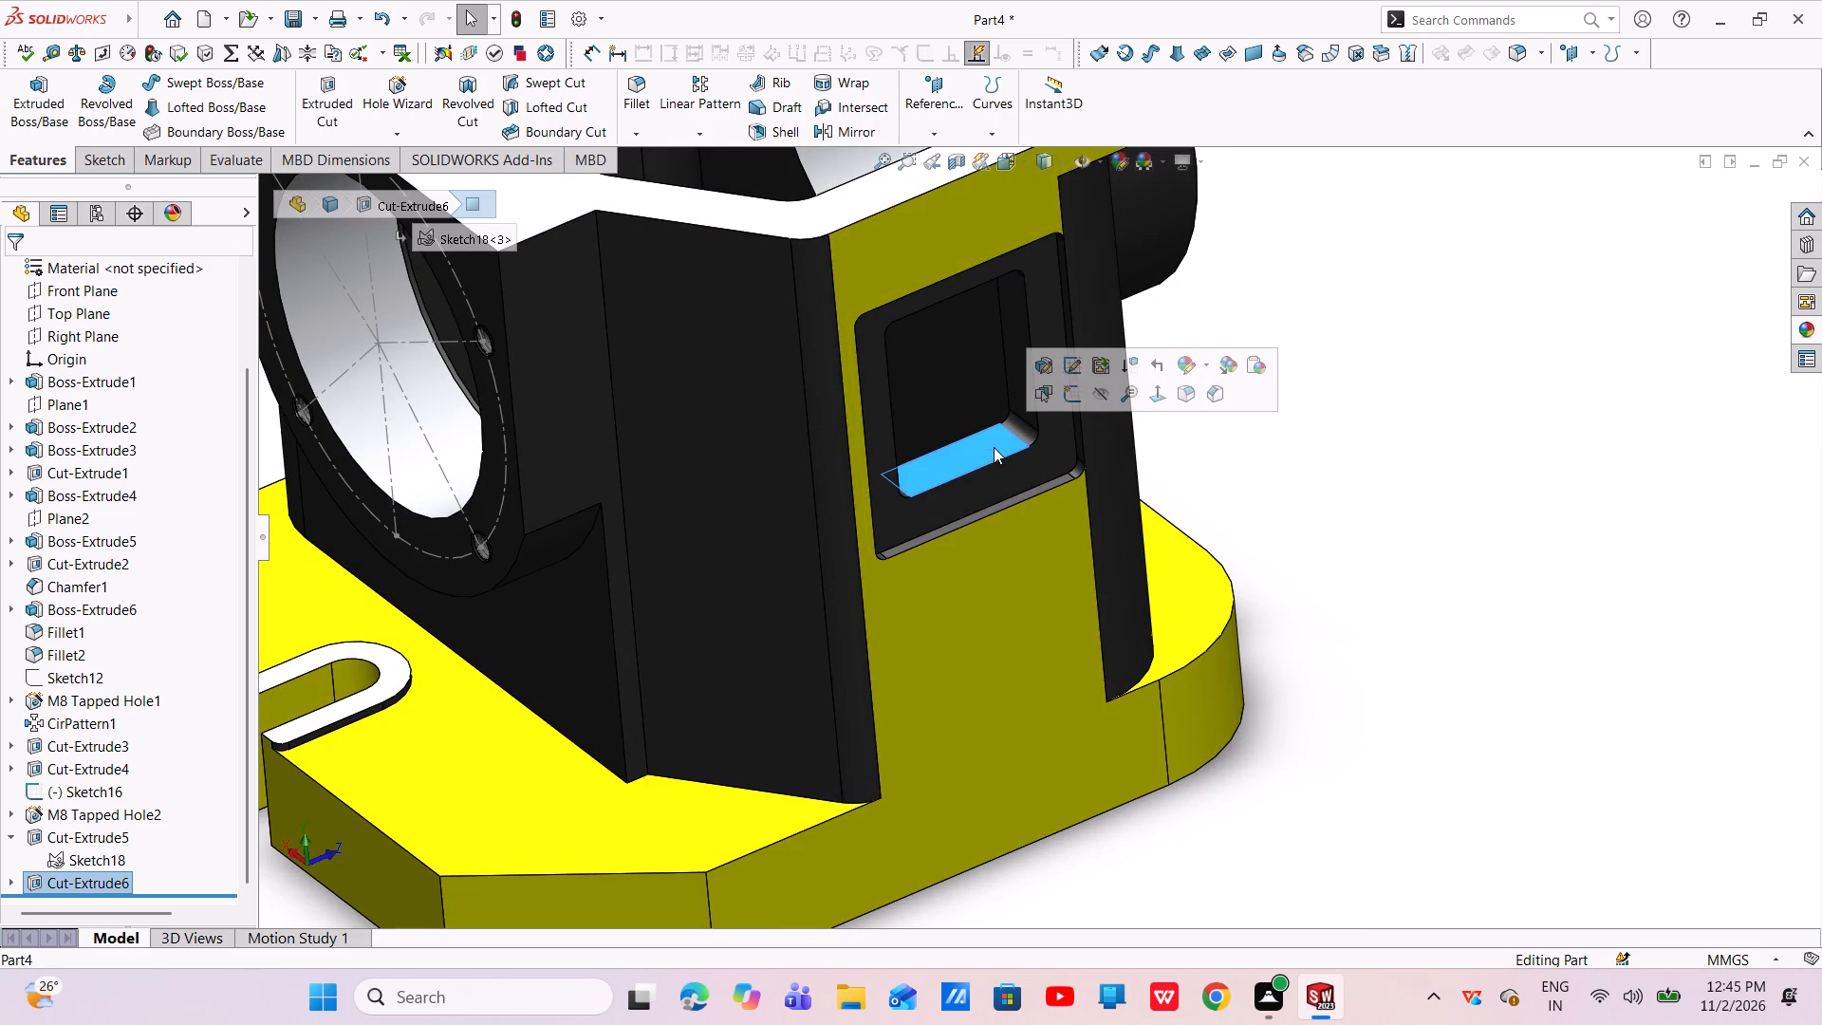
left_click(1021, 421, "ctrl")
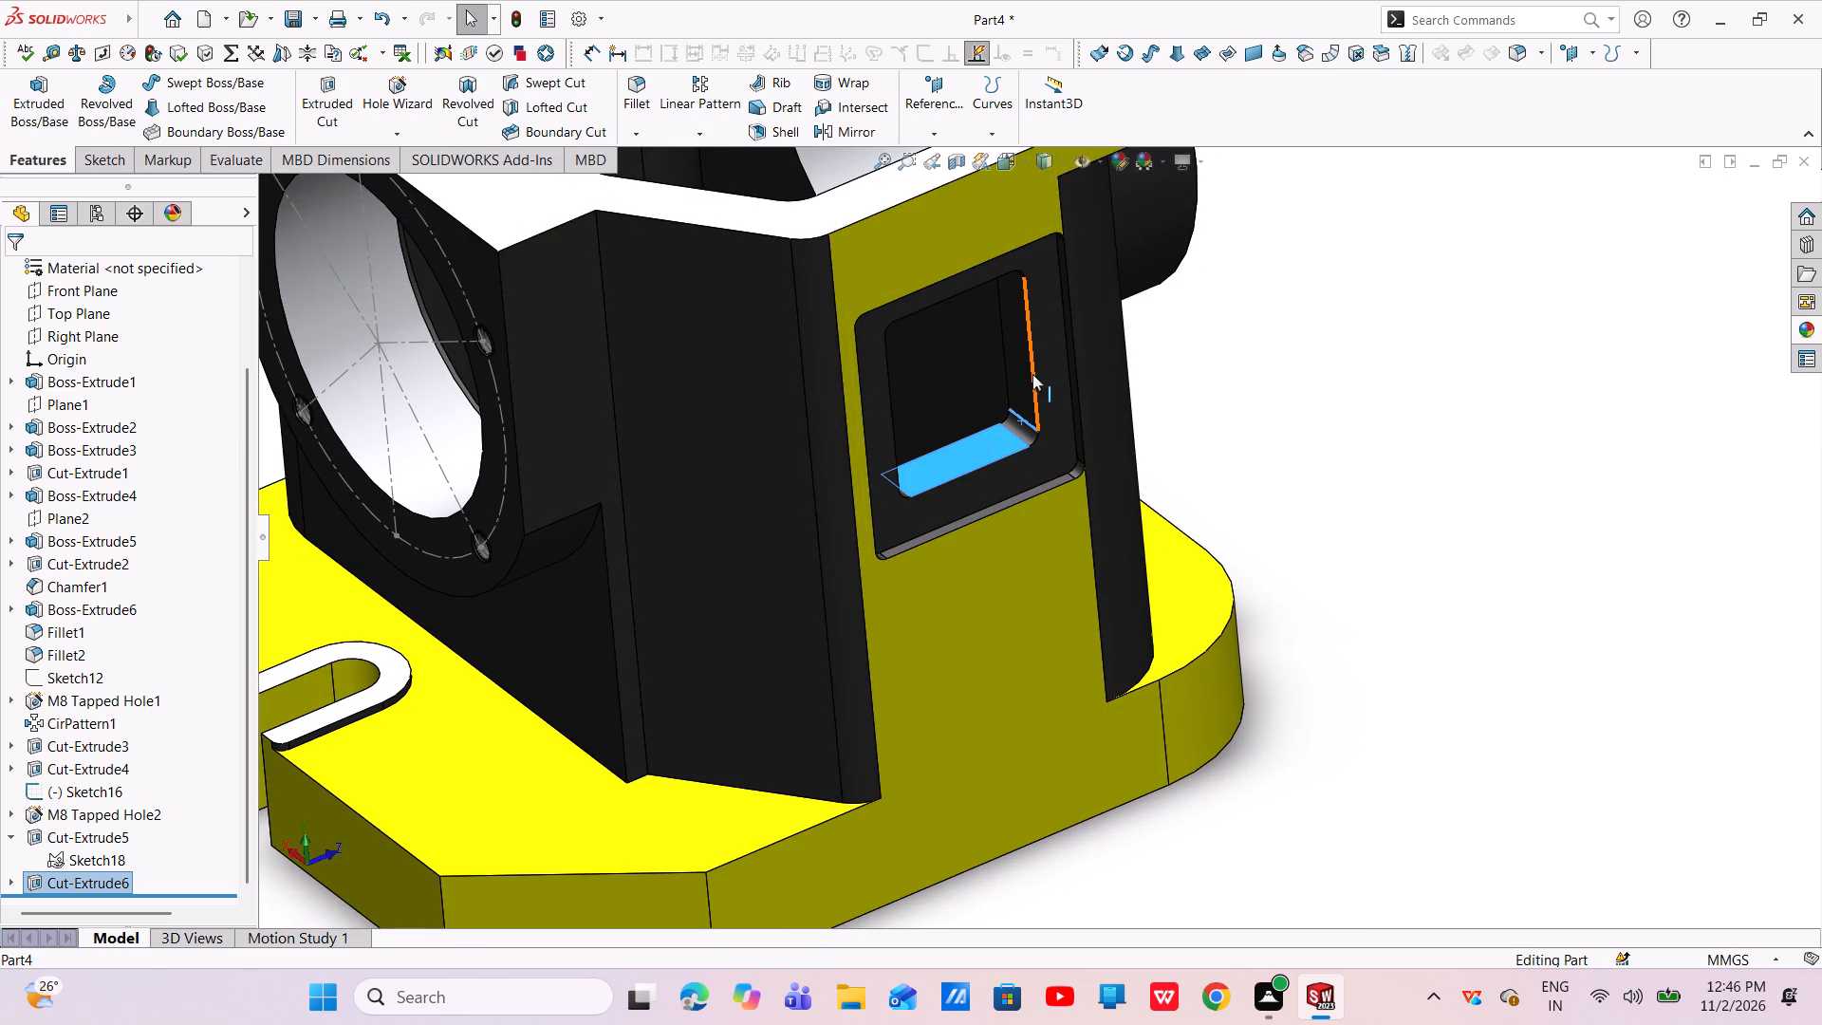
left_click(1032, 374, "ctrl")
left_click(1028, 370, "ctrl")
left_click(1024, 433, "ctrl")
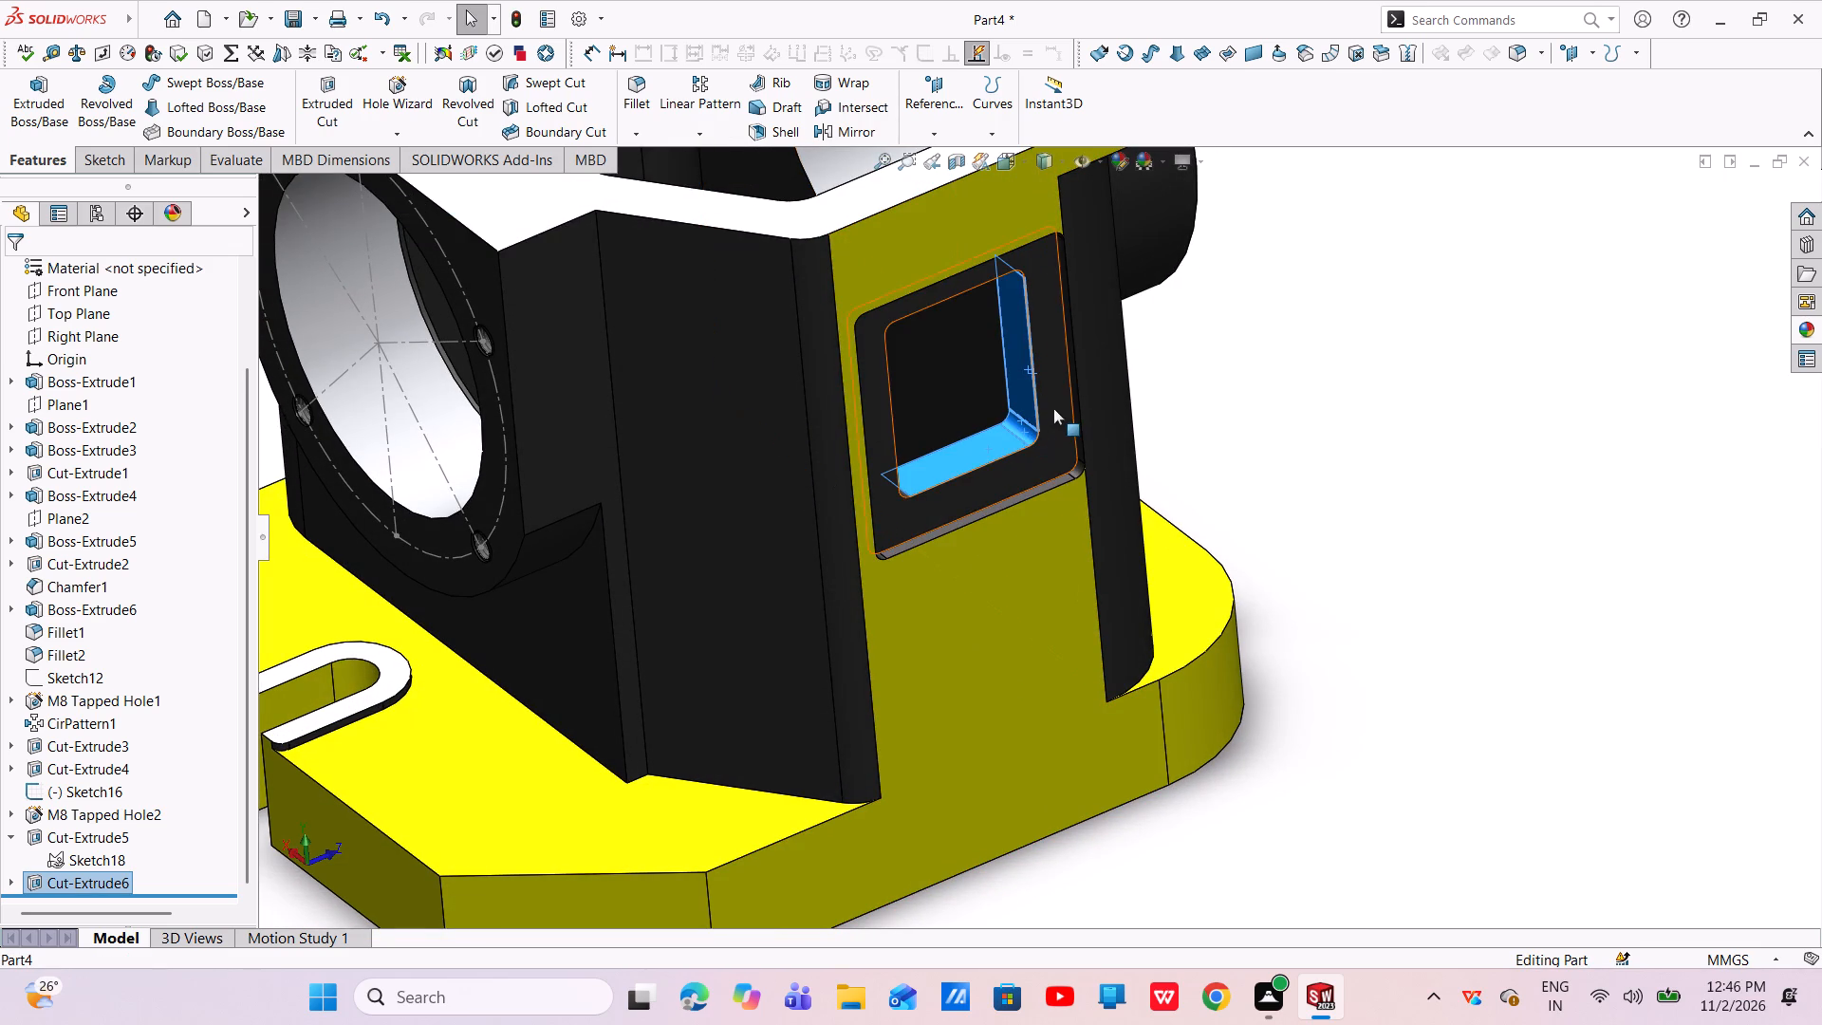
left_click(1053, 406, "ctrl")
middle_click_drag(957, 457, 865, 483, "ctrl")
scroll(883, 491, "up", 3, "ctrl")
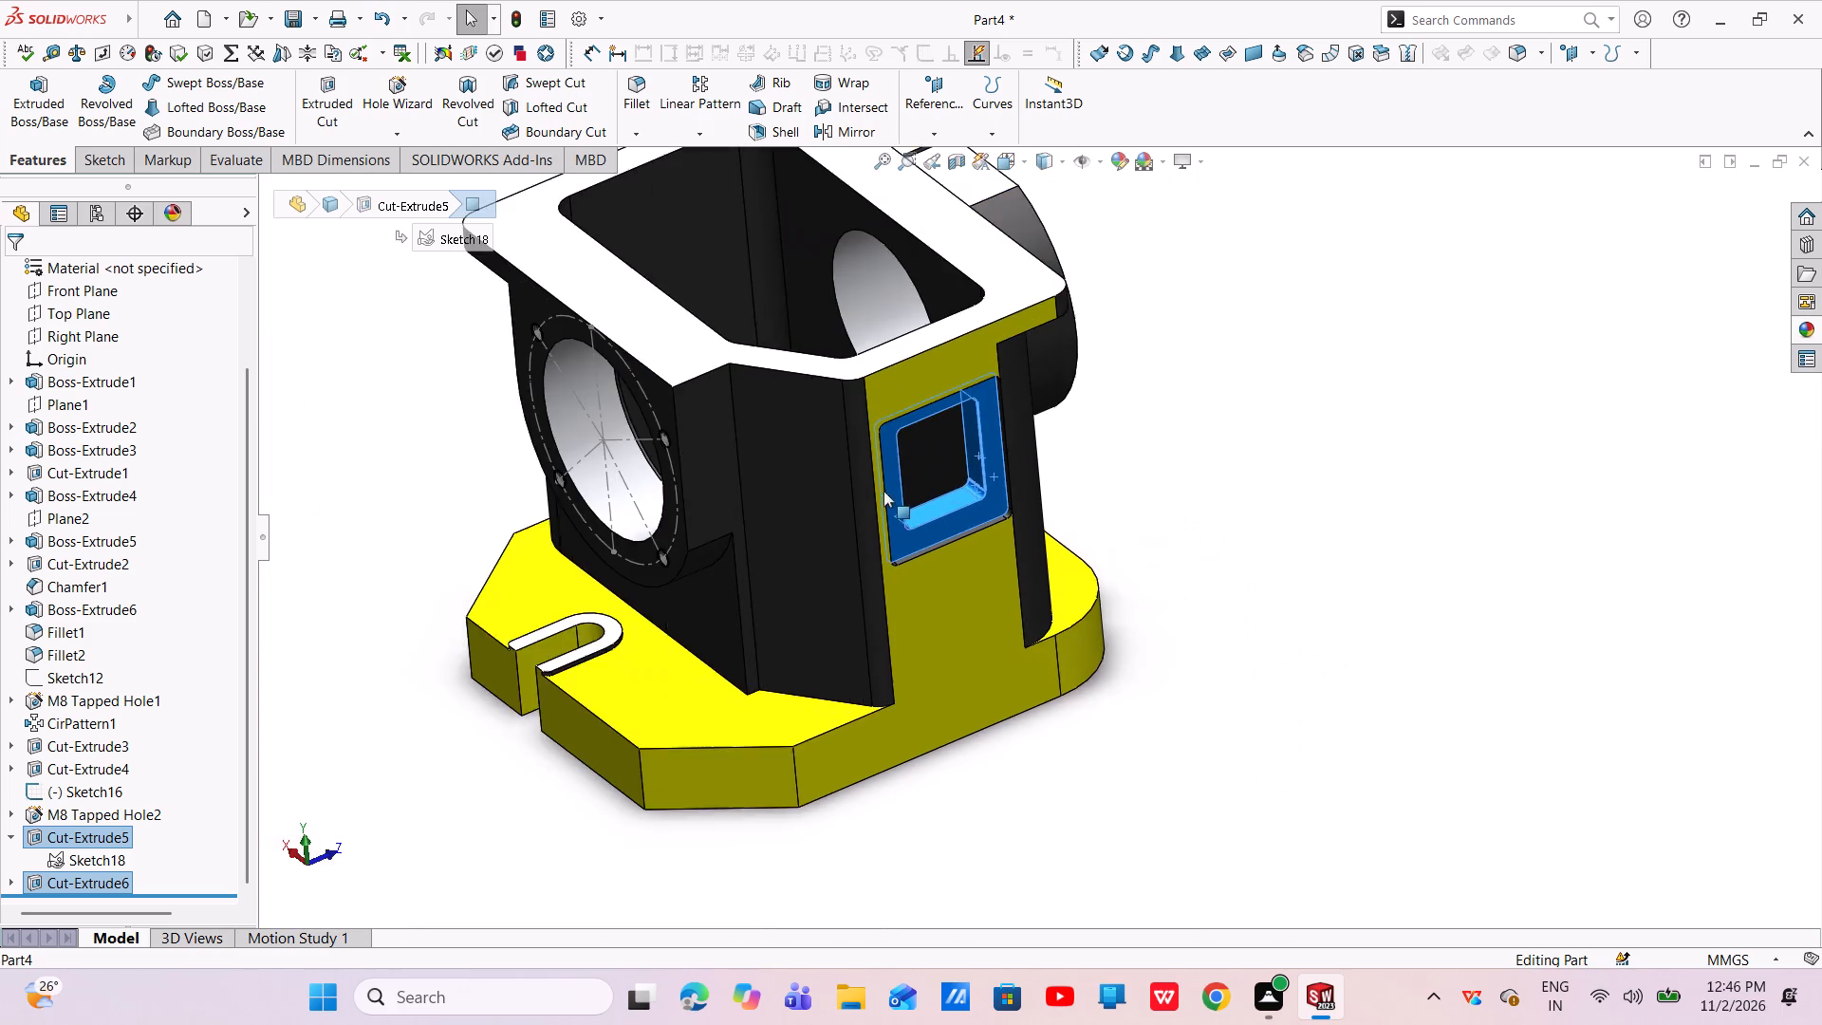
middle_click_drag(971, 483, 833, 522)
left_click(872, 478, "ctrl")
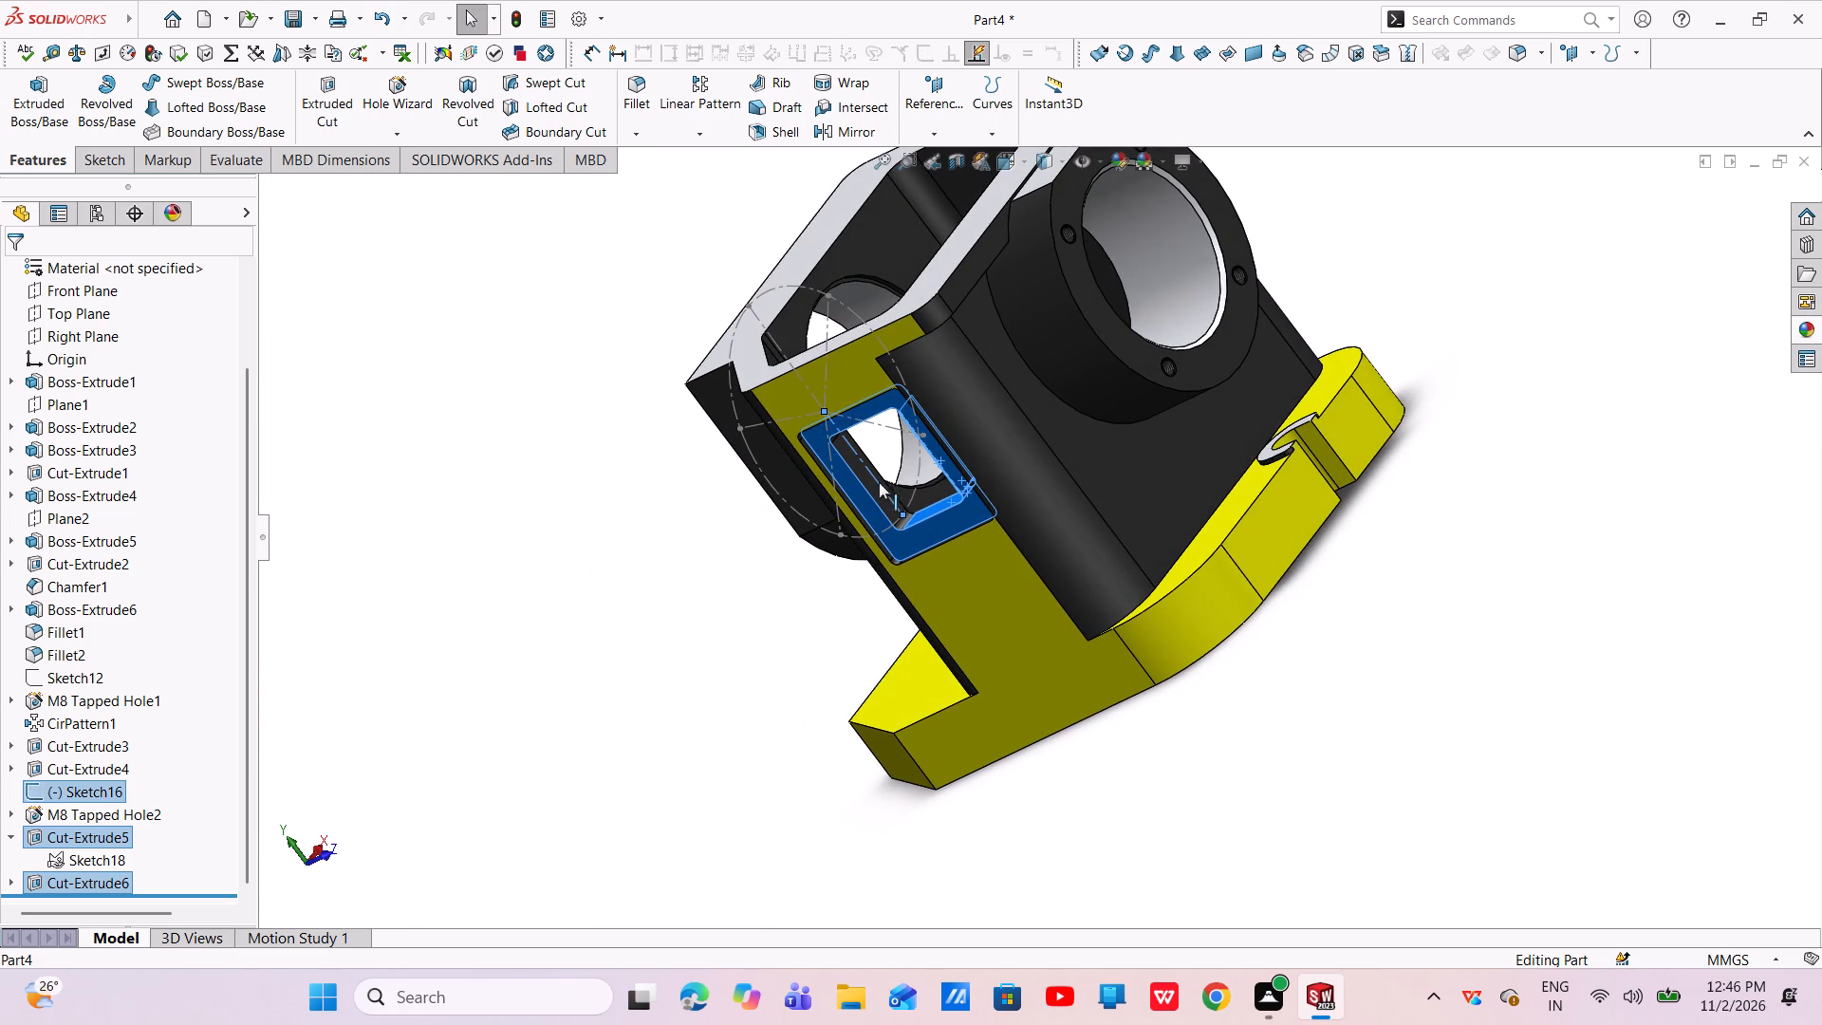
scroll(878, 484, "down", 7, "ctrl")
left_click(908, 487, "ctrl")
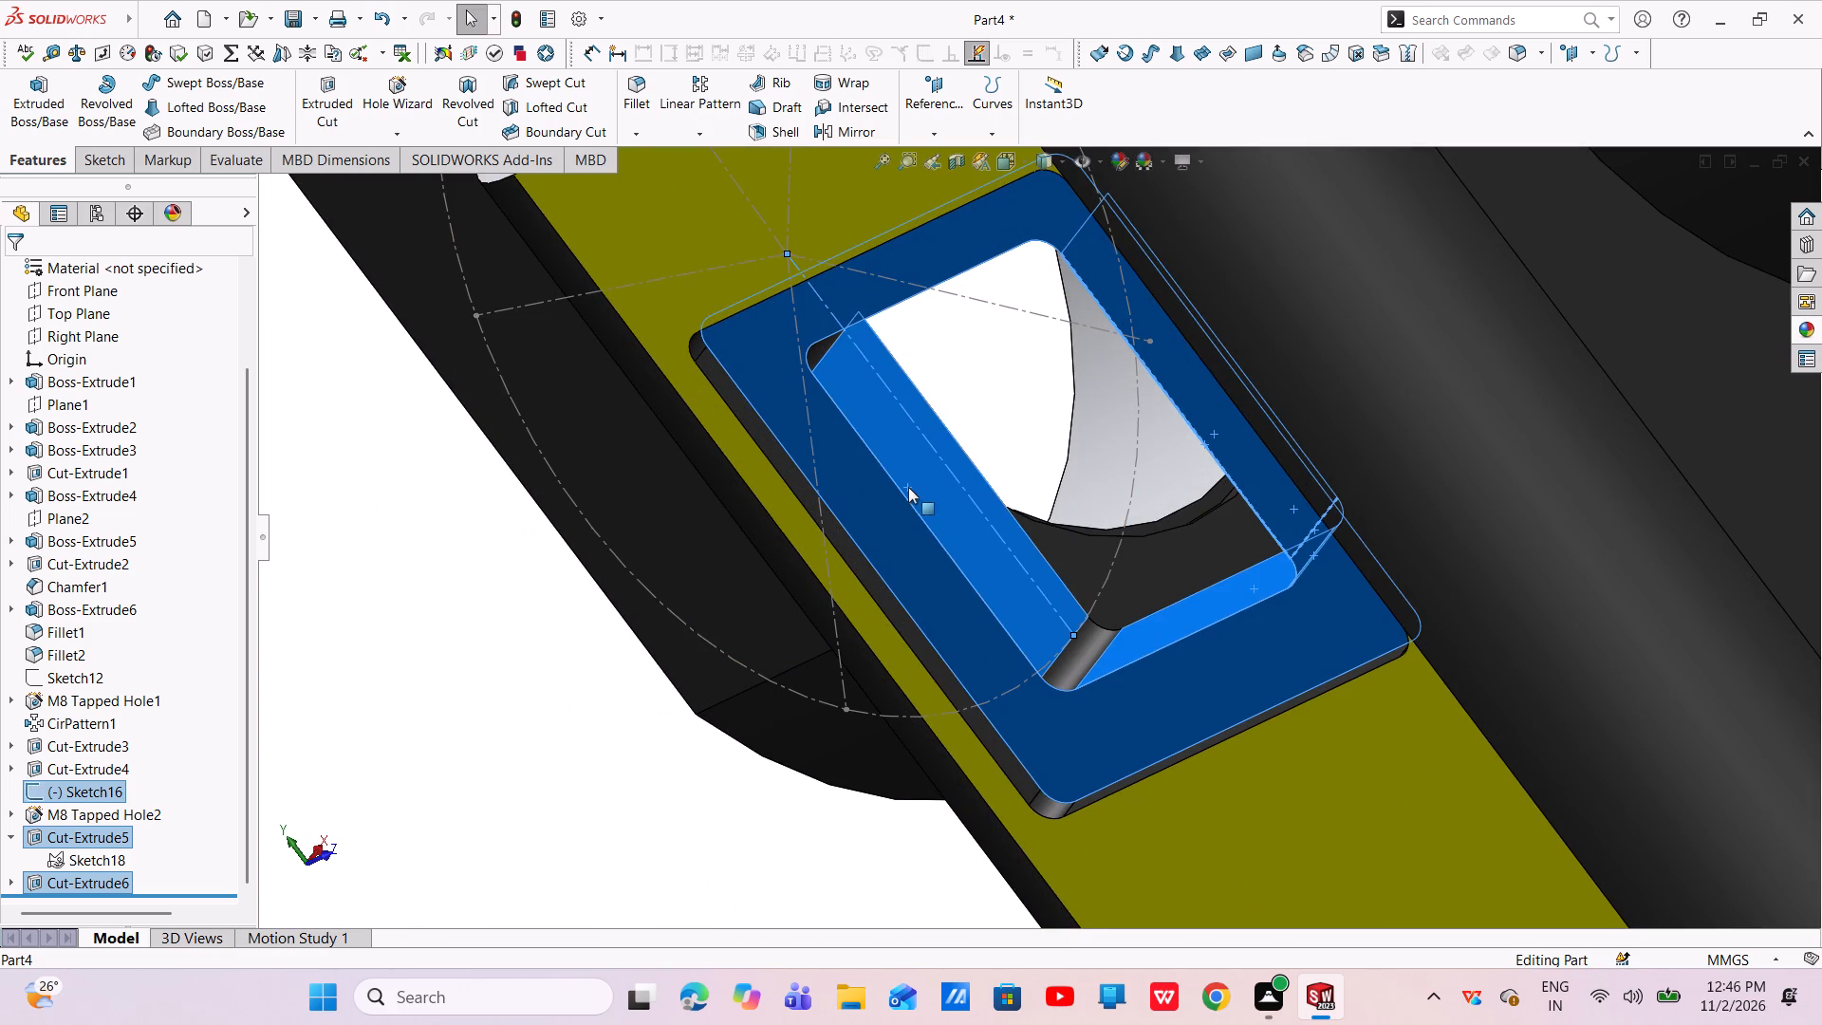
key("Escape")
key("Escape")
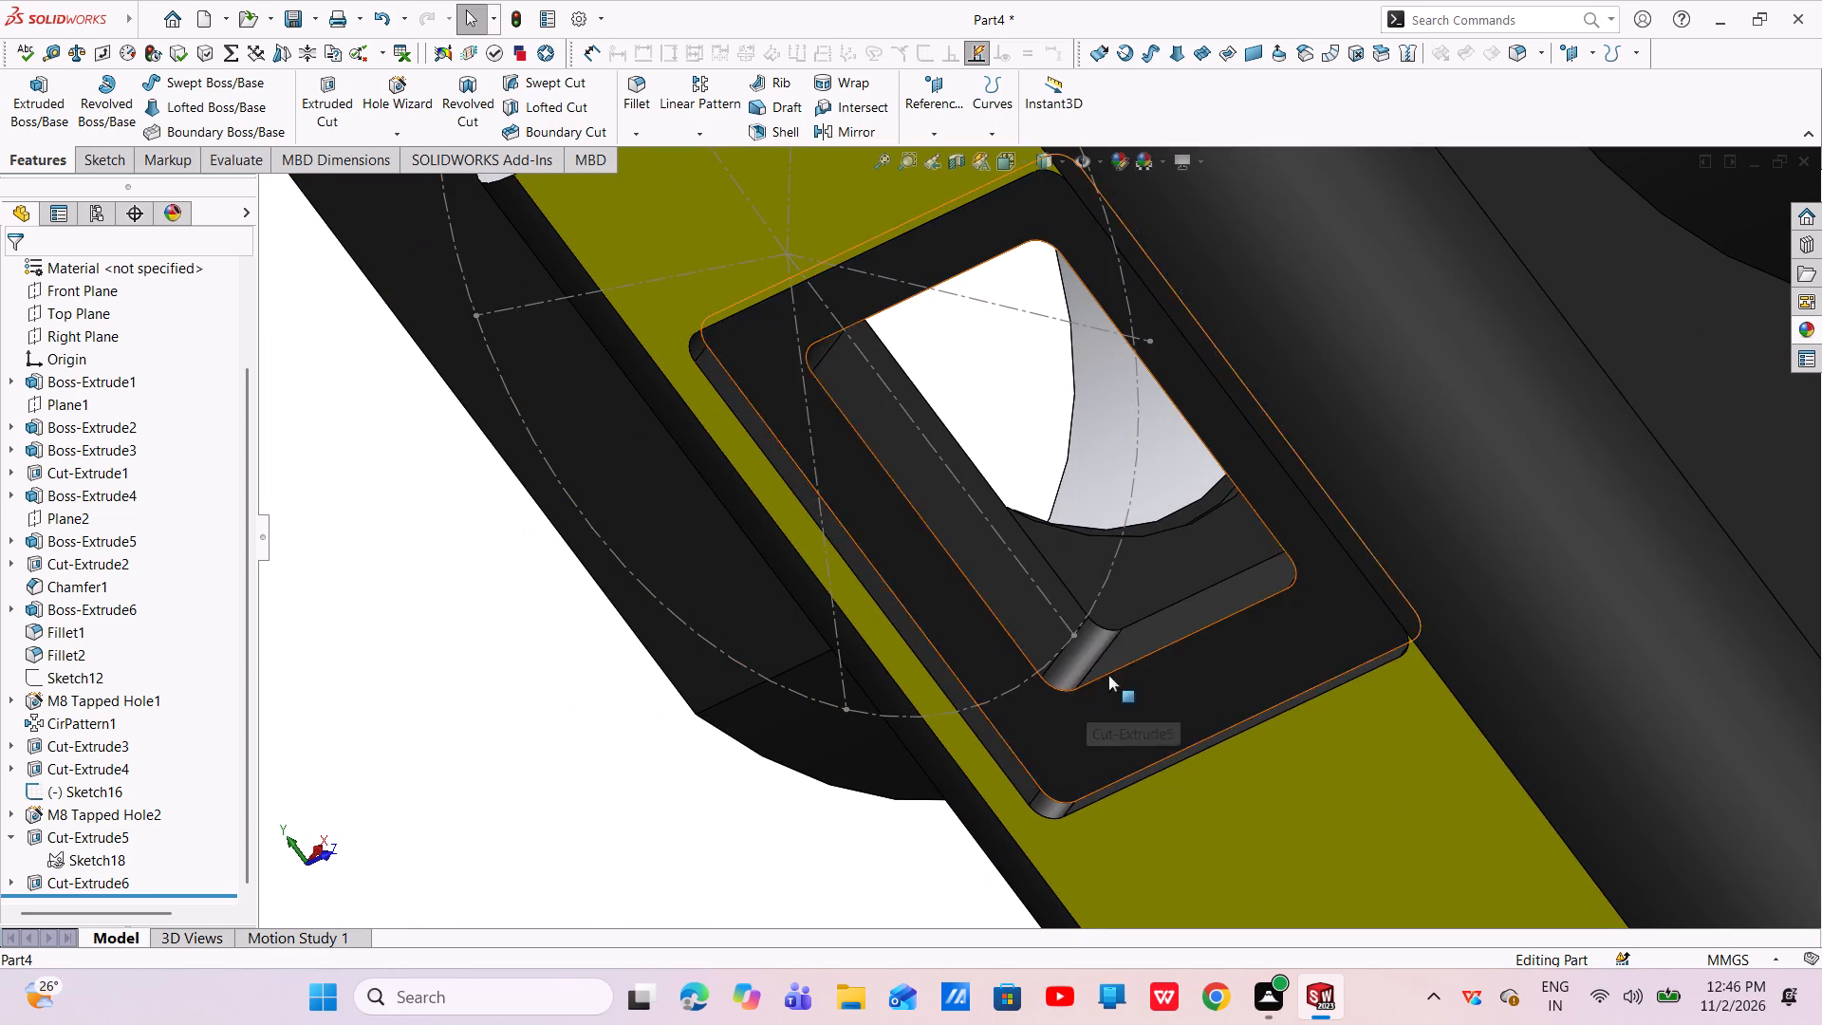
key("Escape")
Apply the polished aluminum appearance to the step face, side walls and rounded corner faces of the rectangular window.
left_click(1076, 652)
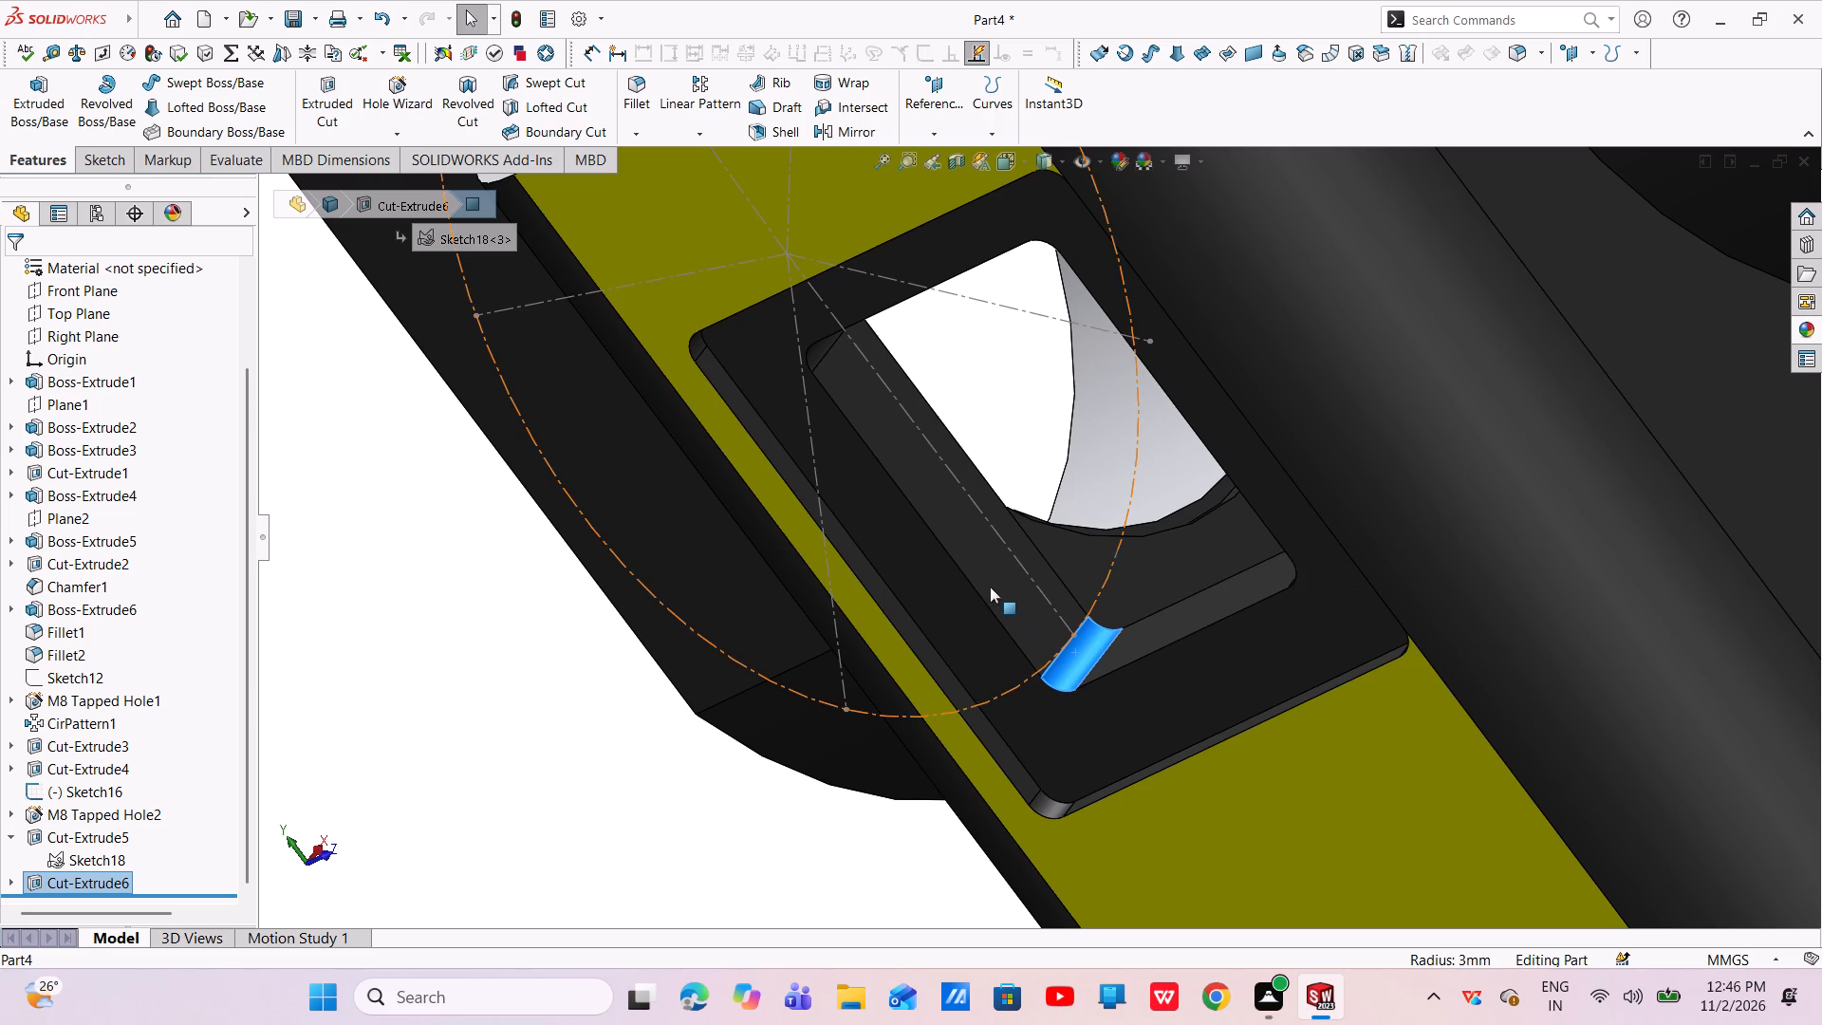
left_click(992, 579, "ctrl")
left_click(923, 590, "ctrl")
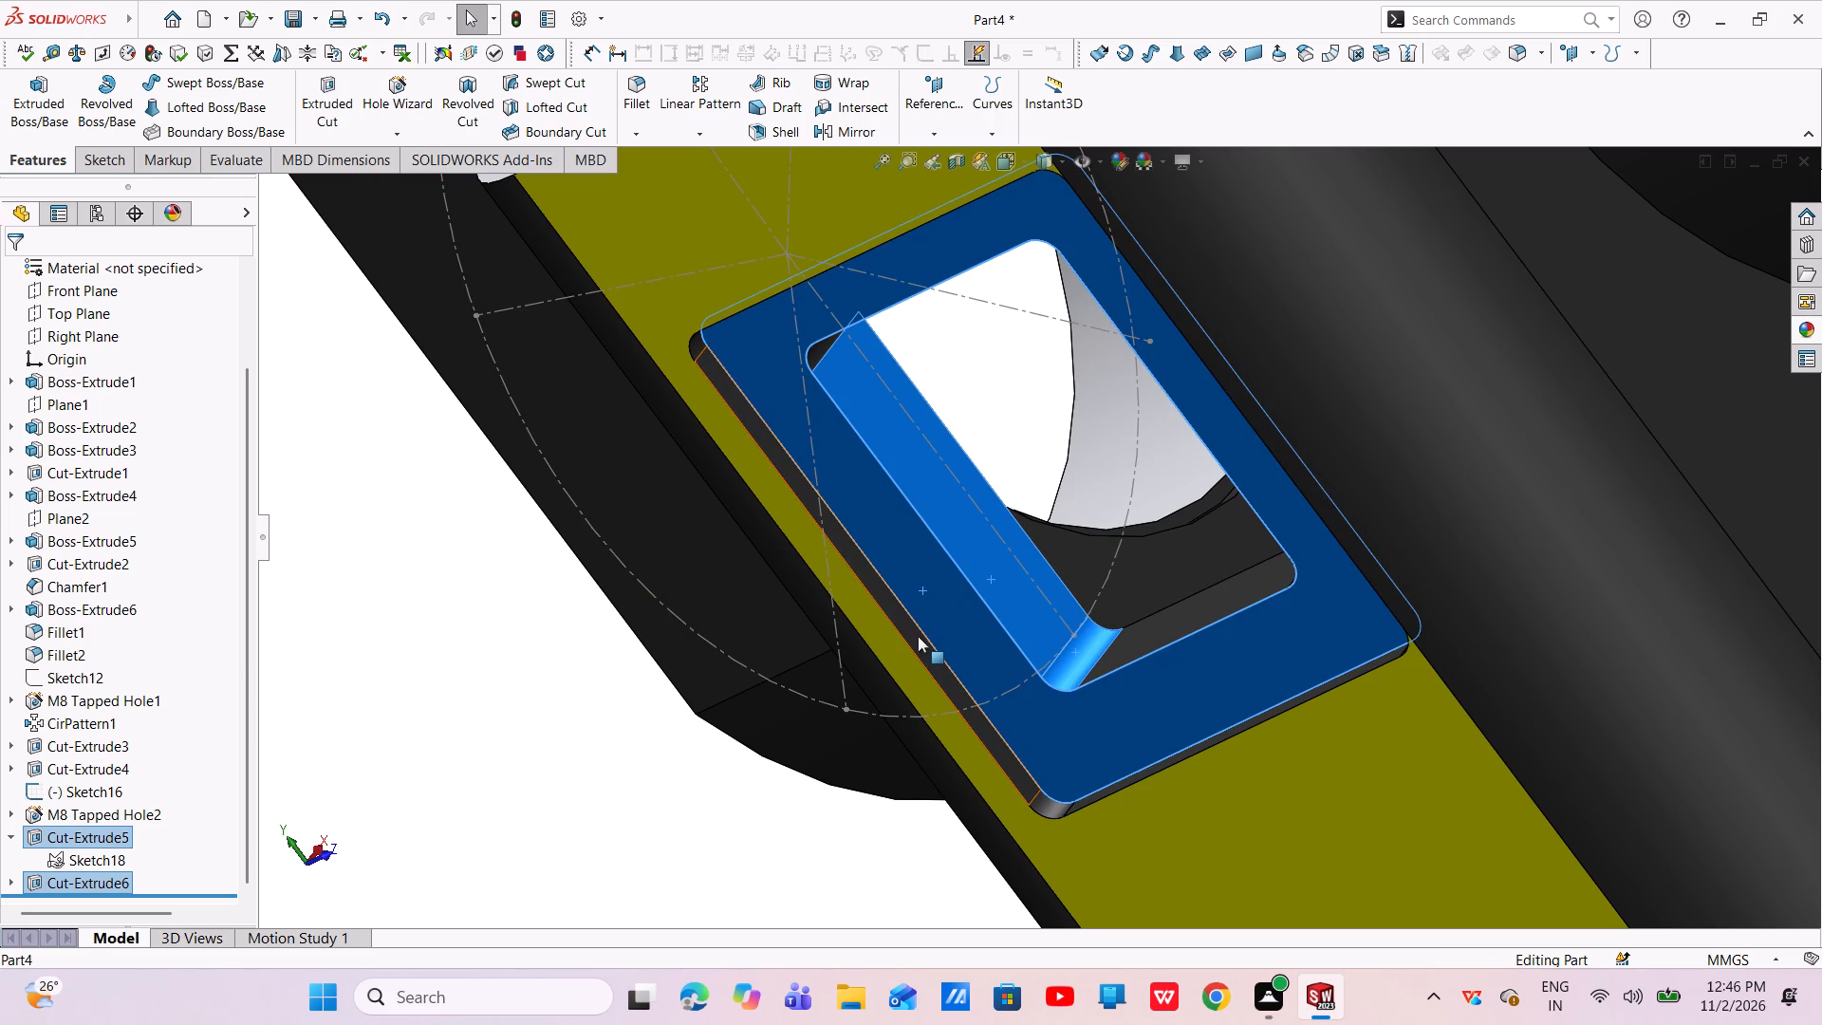
left_click(918, 635, "ctrl")
scroll(1016, 660, "up", 3, "ctrl")
middle_click_drag(1159, 657, 1234, 686)
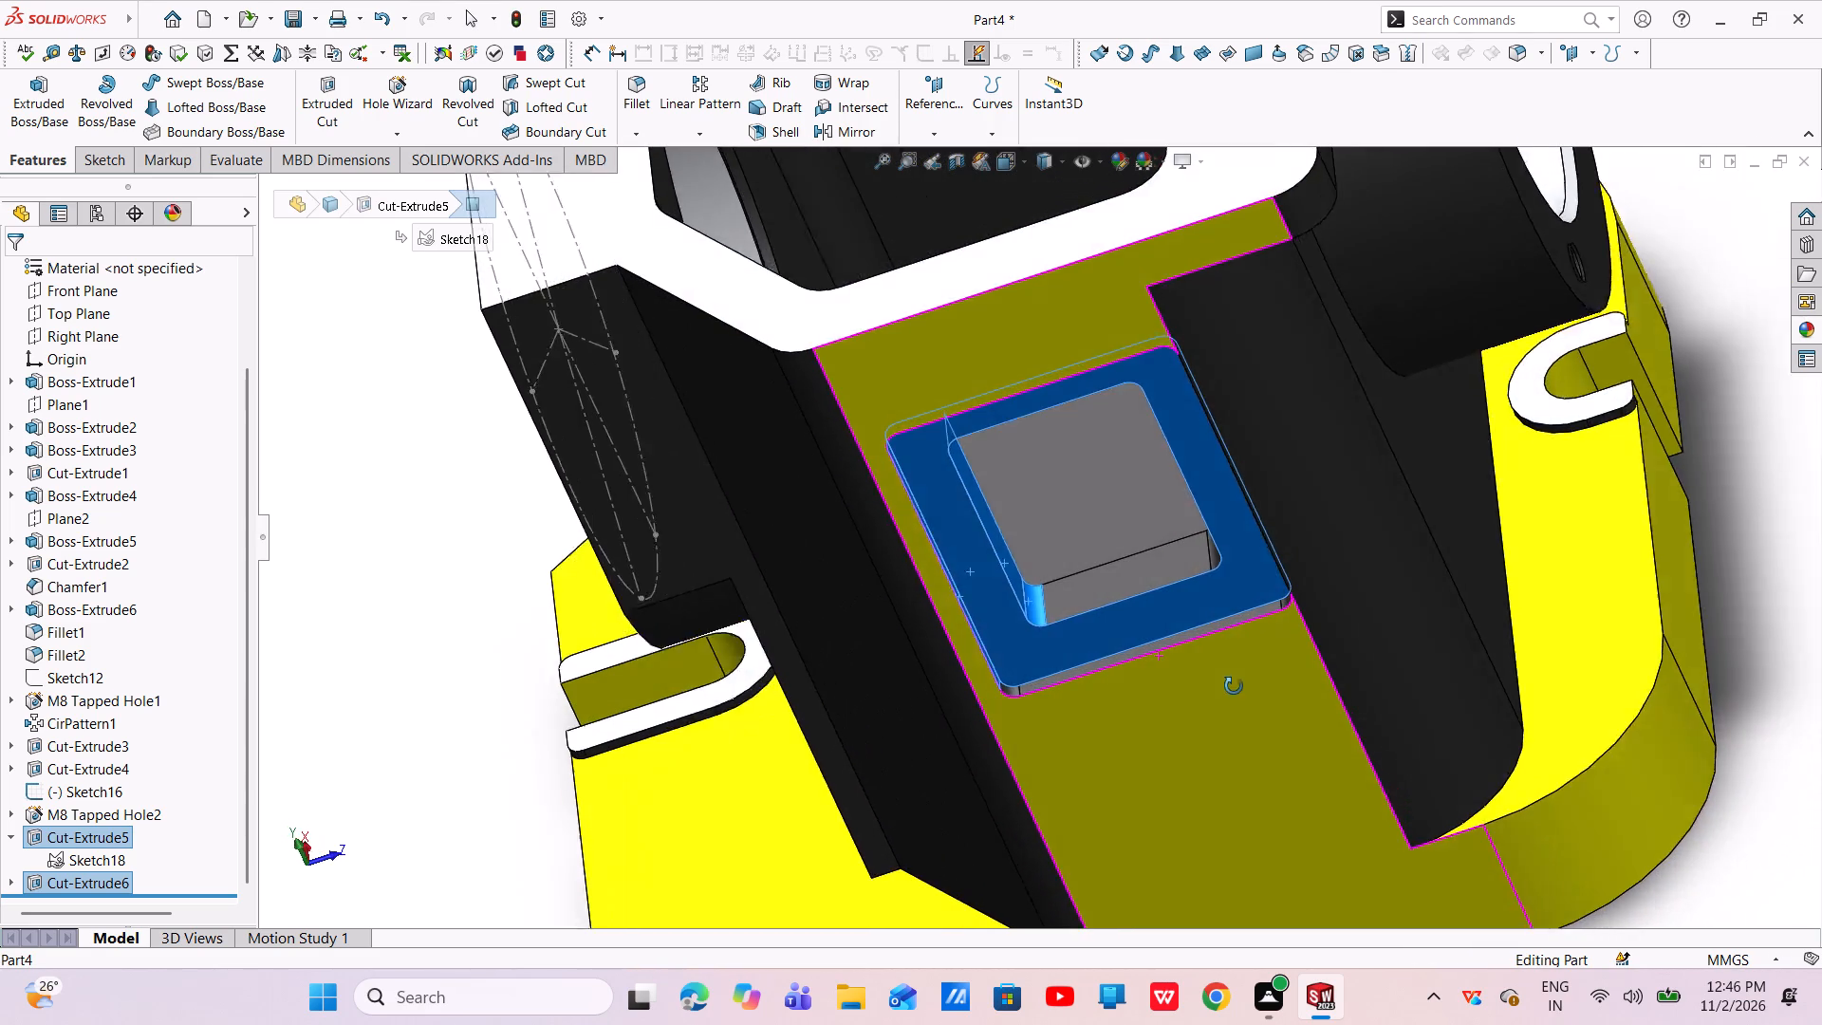
middle_click_drag(1234, 686, 1240, 693)
scroll(1240, 693, "up", 1)
scroll(1155, 604, "down", 5, "ctrl")
left_click(1102, 620, "ctrl")
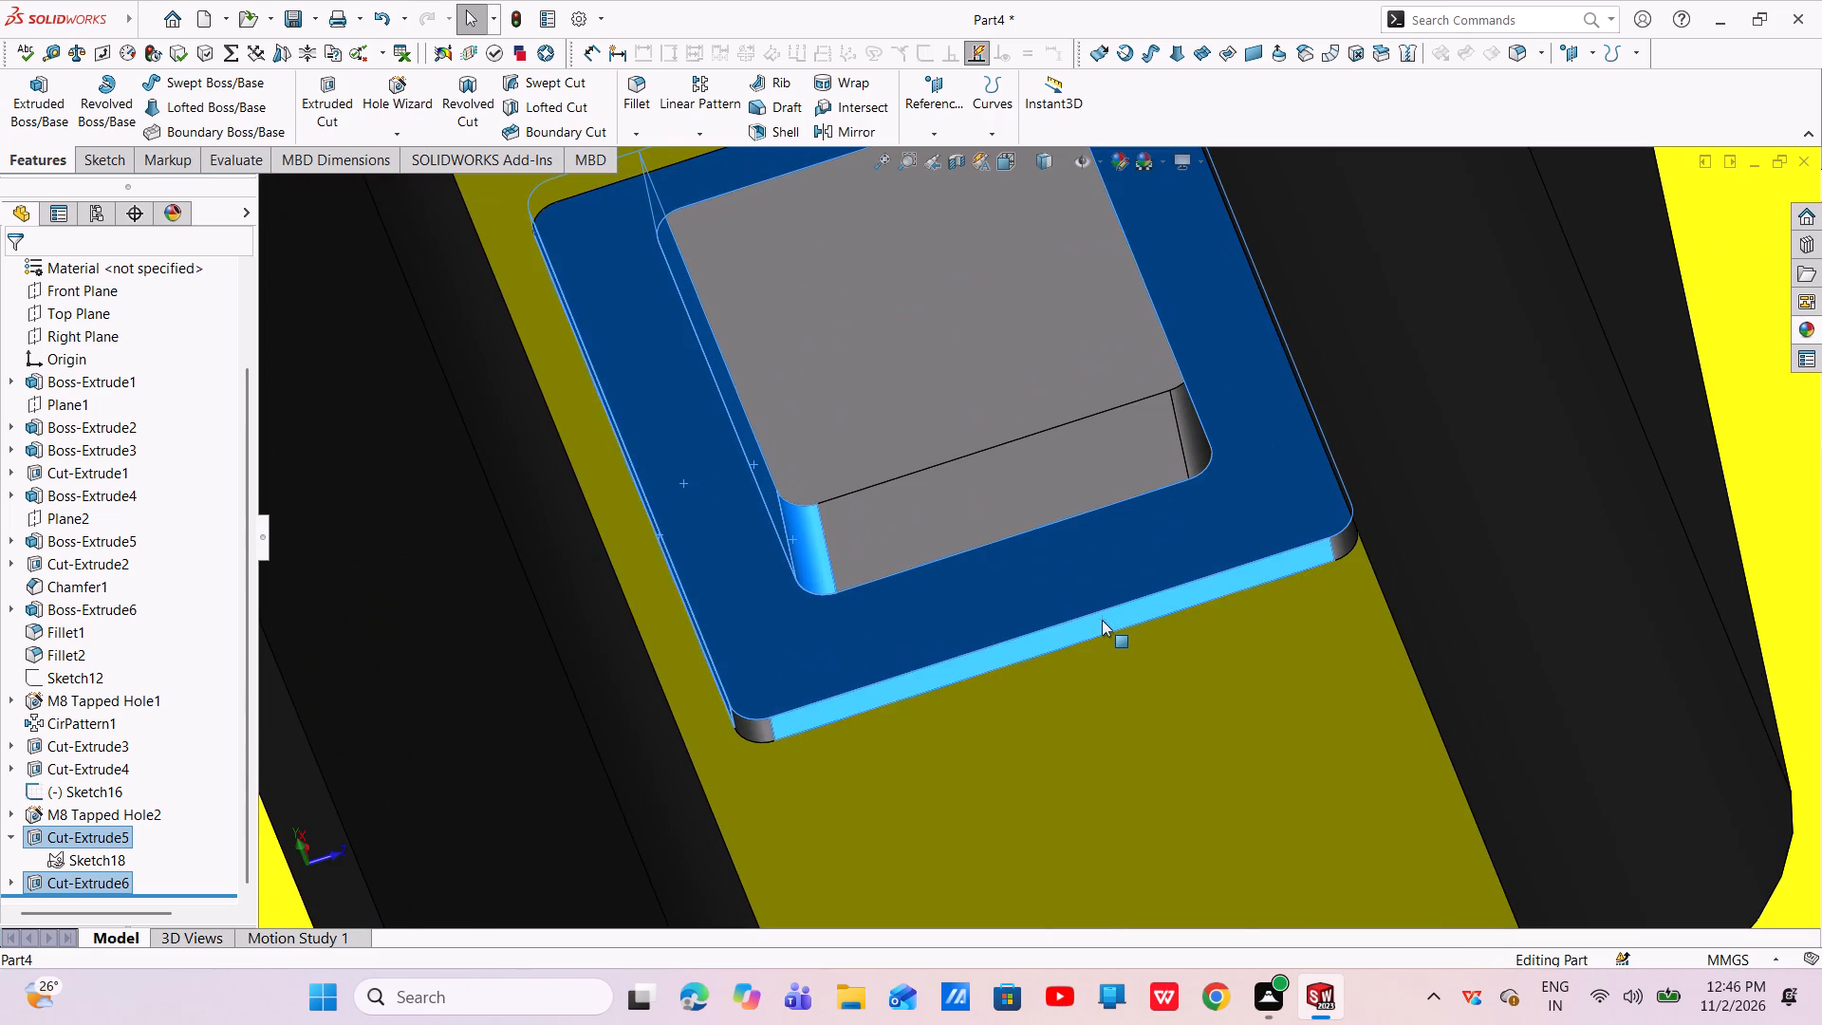
scroll(1107, 614, "up", 4)
middle_click_drag(1122, 594, 1202, 458)
scroll(1194, 439, "down", 5)
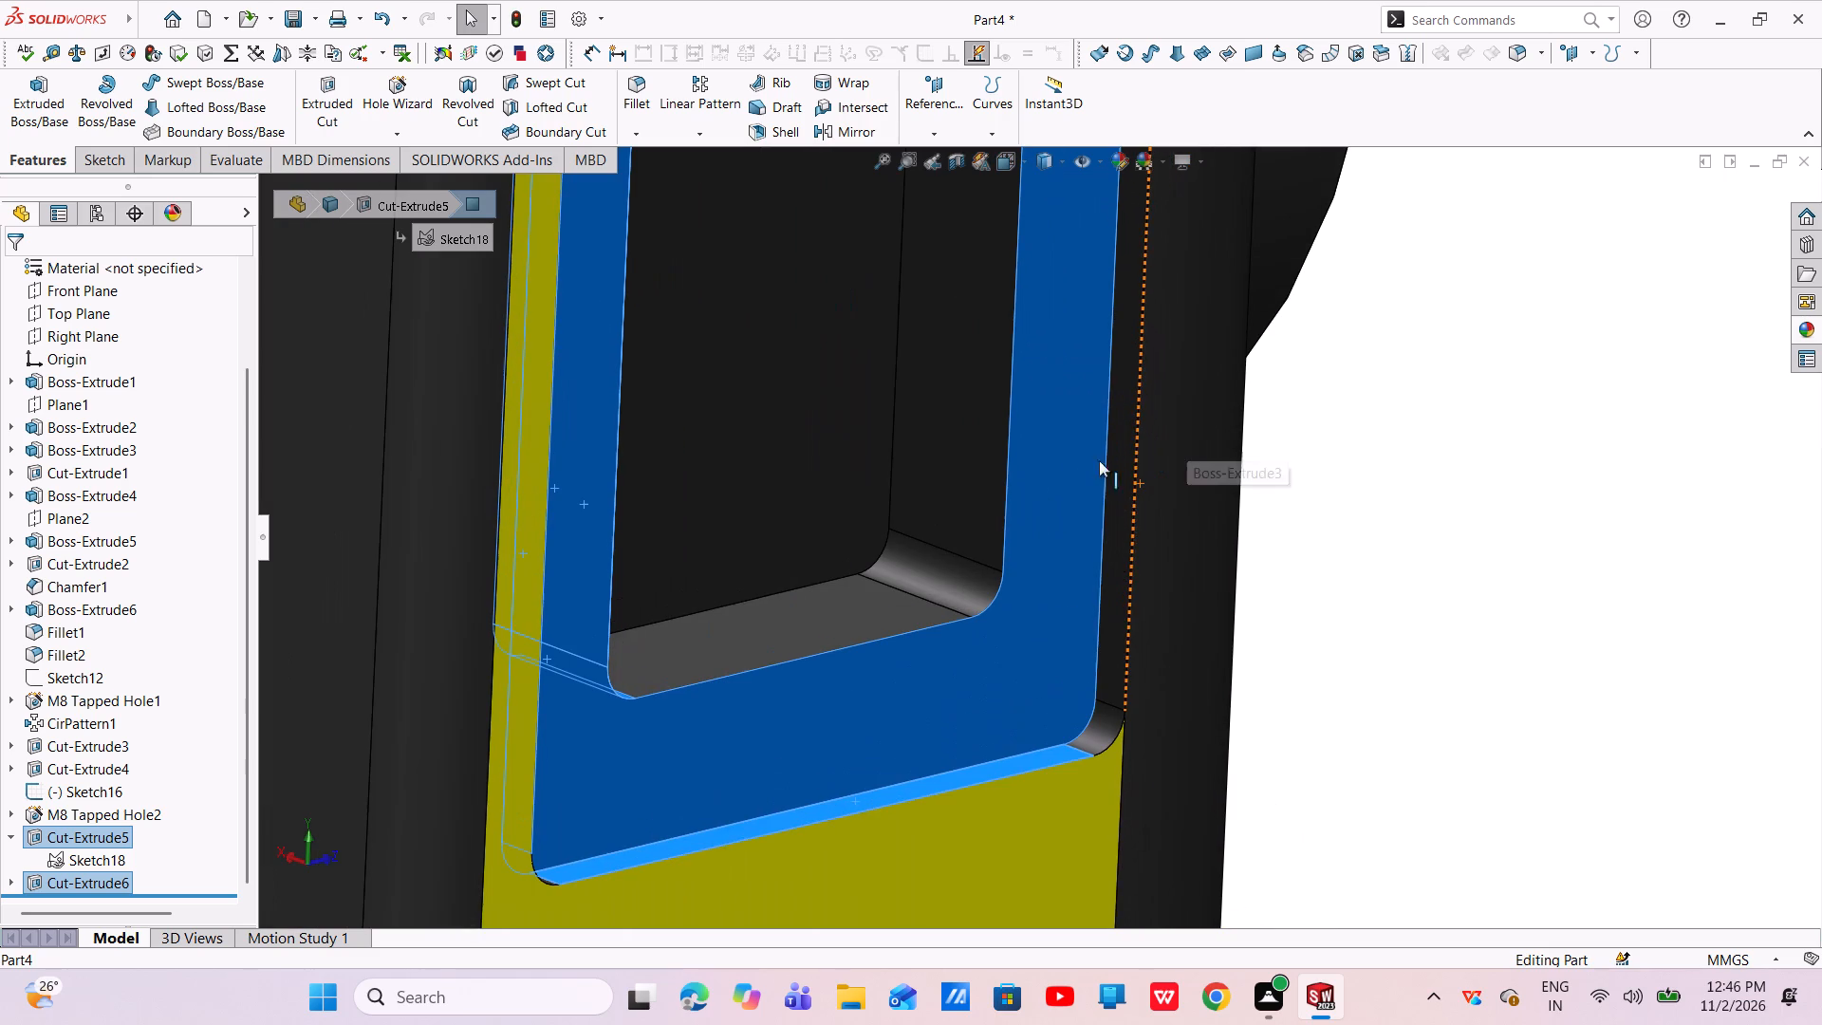
left_click(1131, 425, "ctrl")
left_click(947, 476, "ctrl")
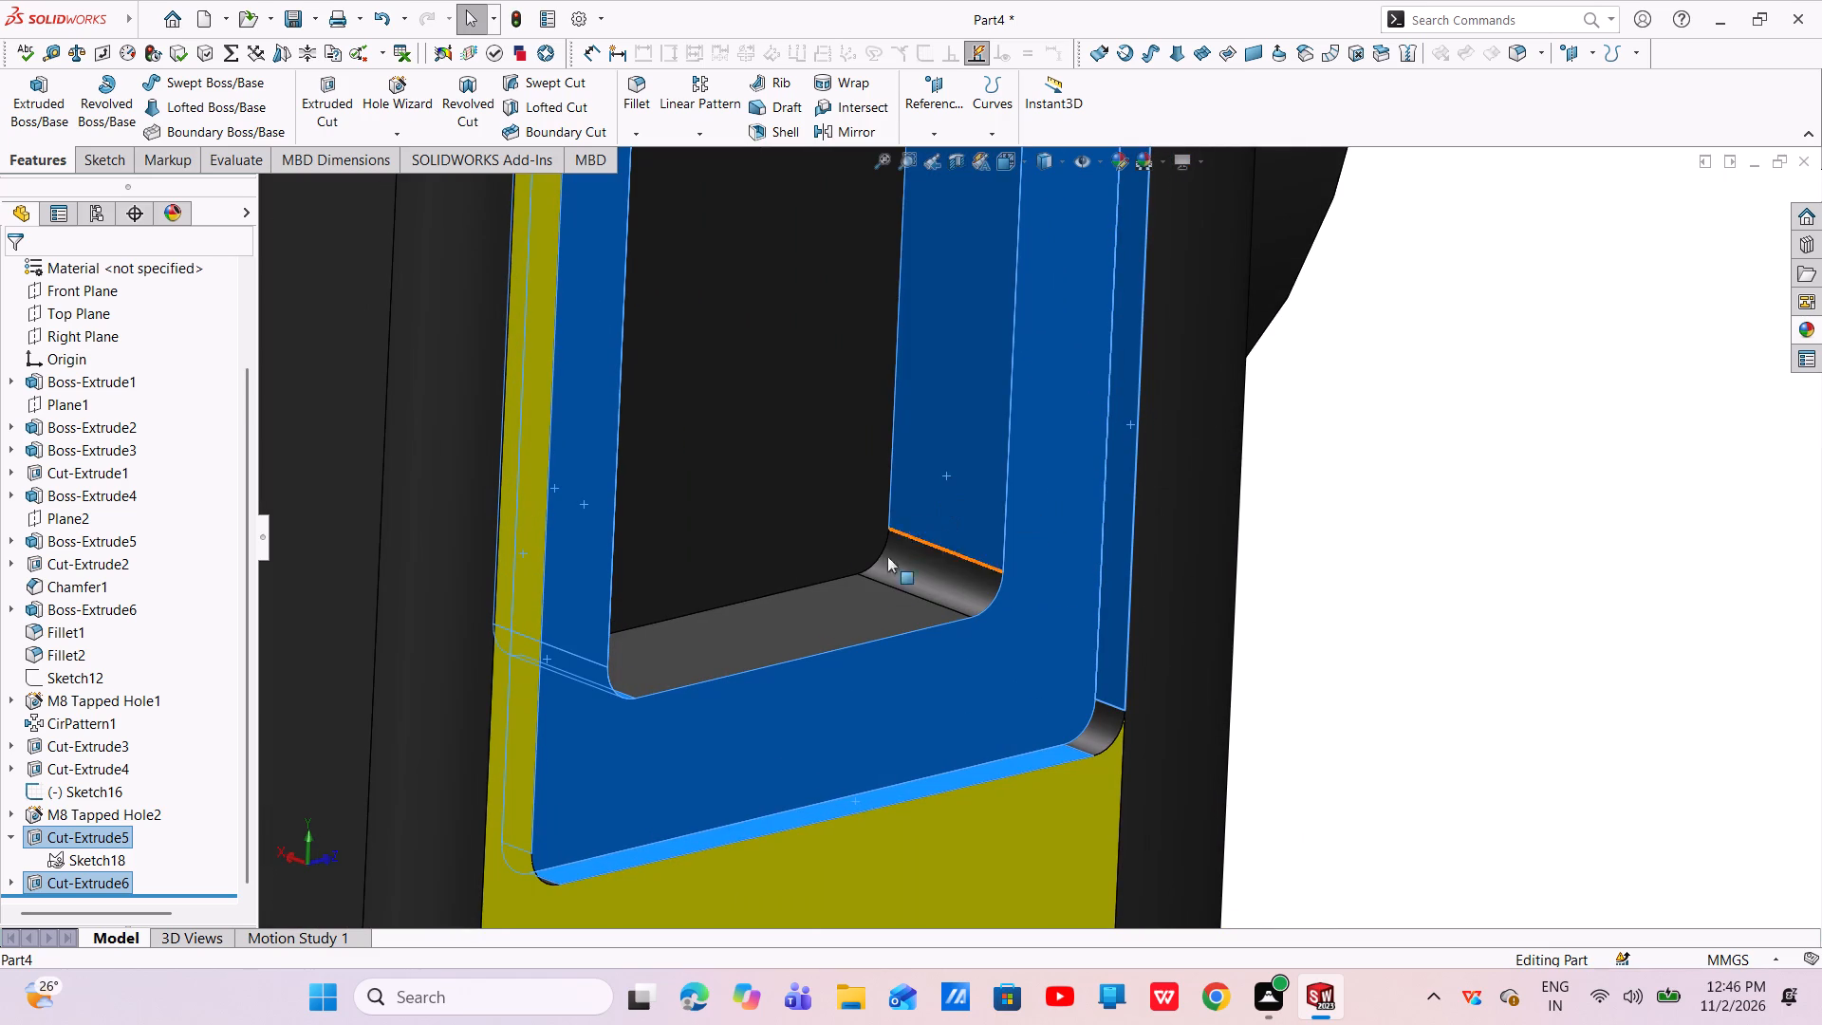
left_click(816, 625, "ctrl")
left_click(922, 554, "ctrl")
scroll(940, 532, "up", 2)
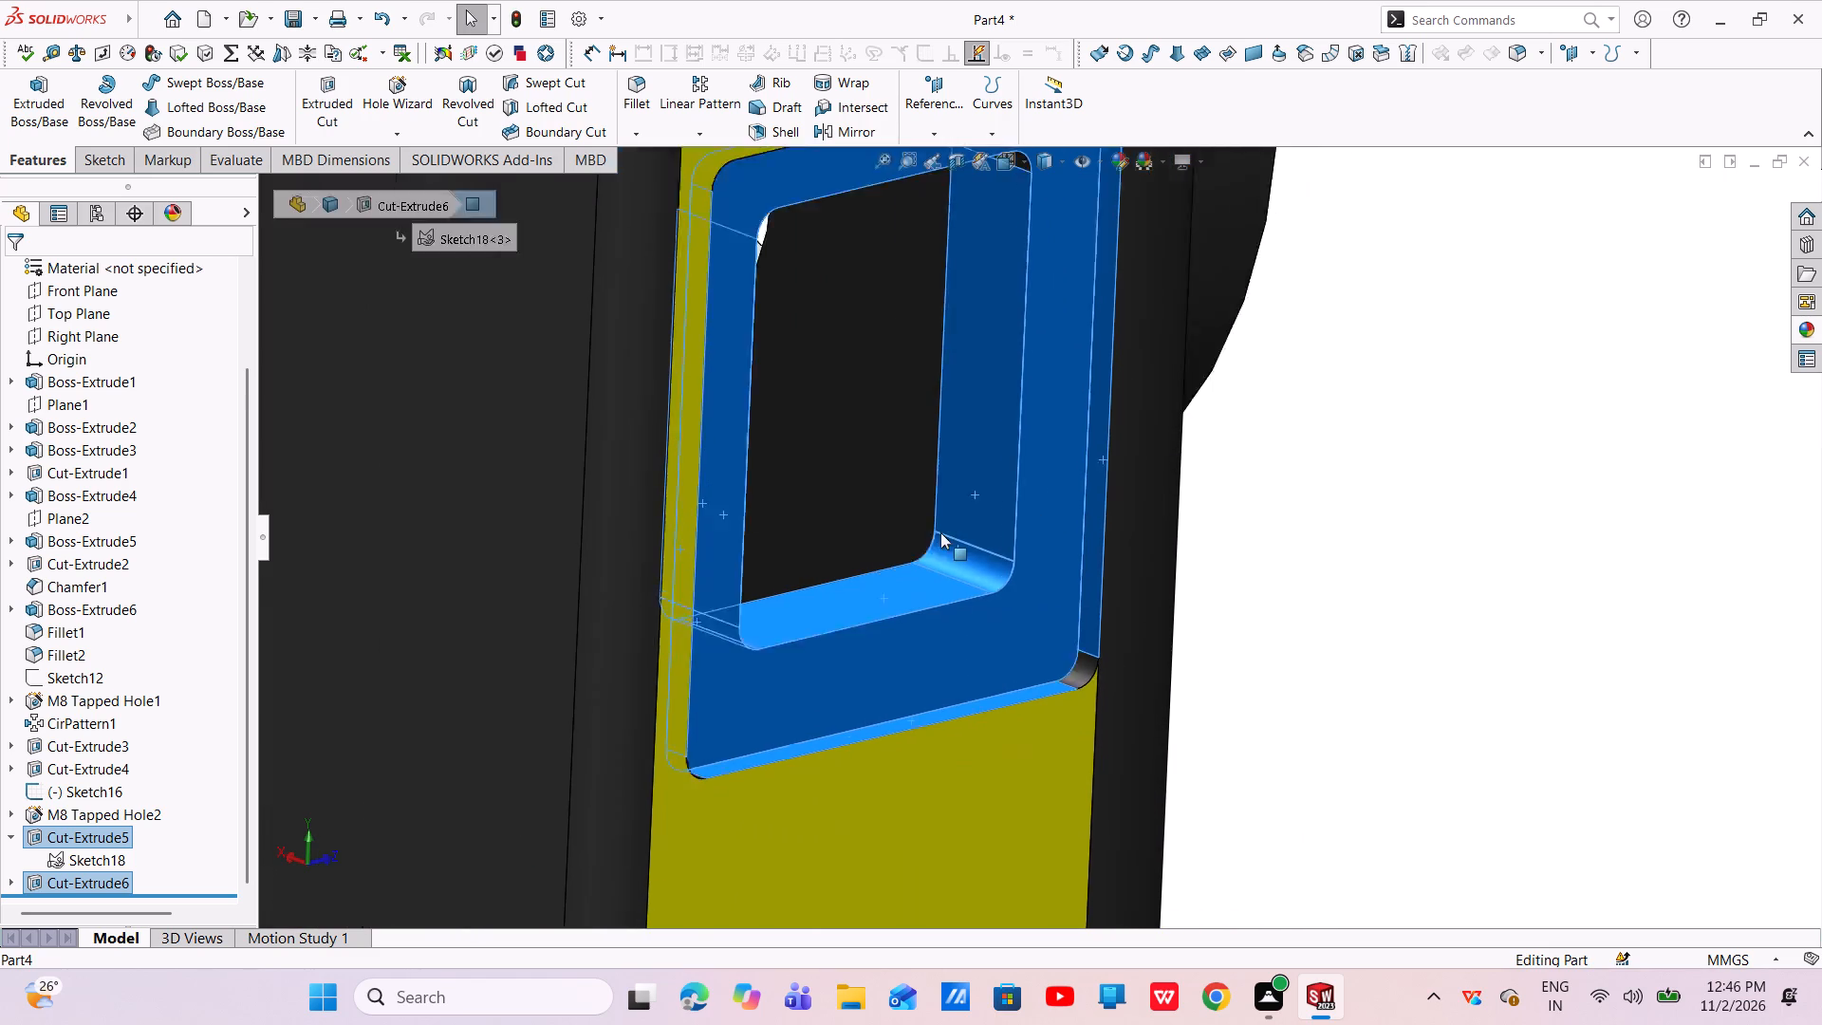
scroll(940, 532, "up", 5)
middle_click_drag(973, 508, 822, 275)
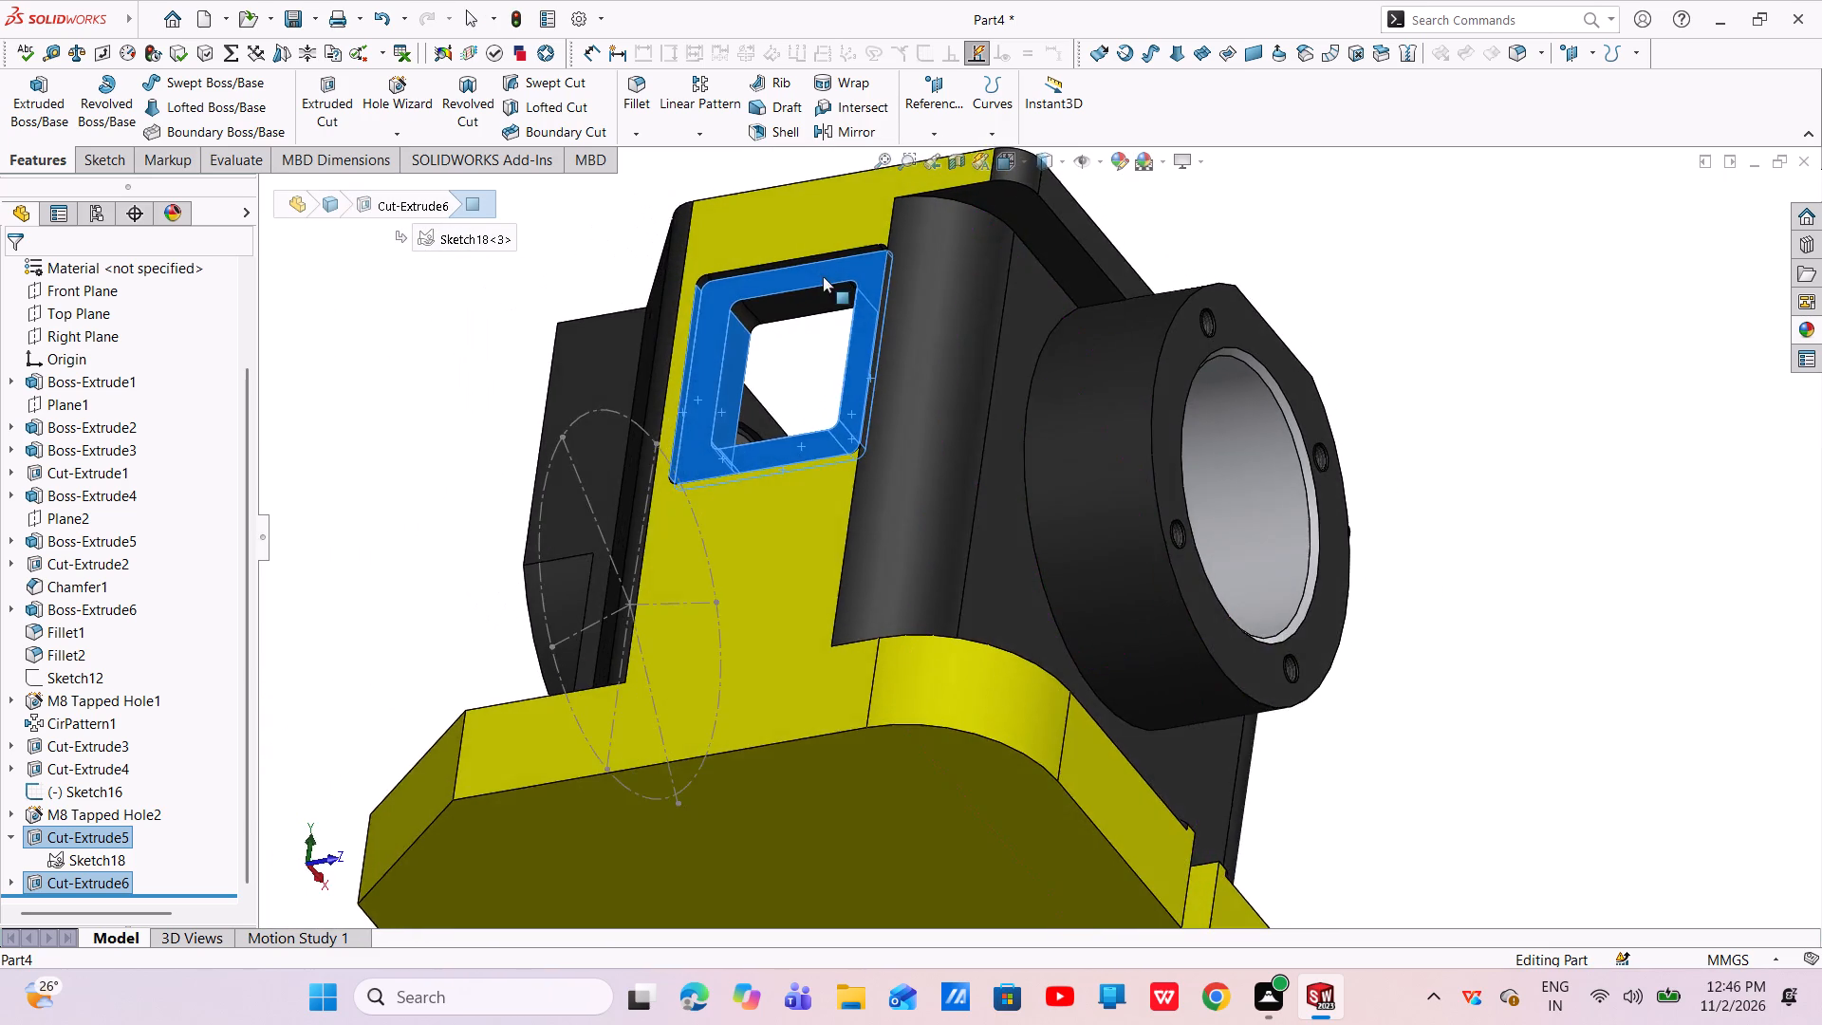
scroll(773, 327, "down", 7)
left_click(840, 403, "ctrl")
left_click(1001, 356, "ctrl")
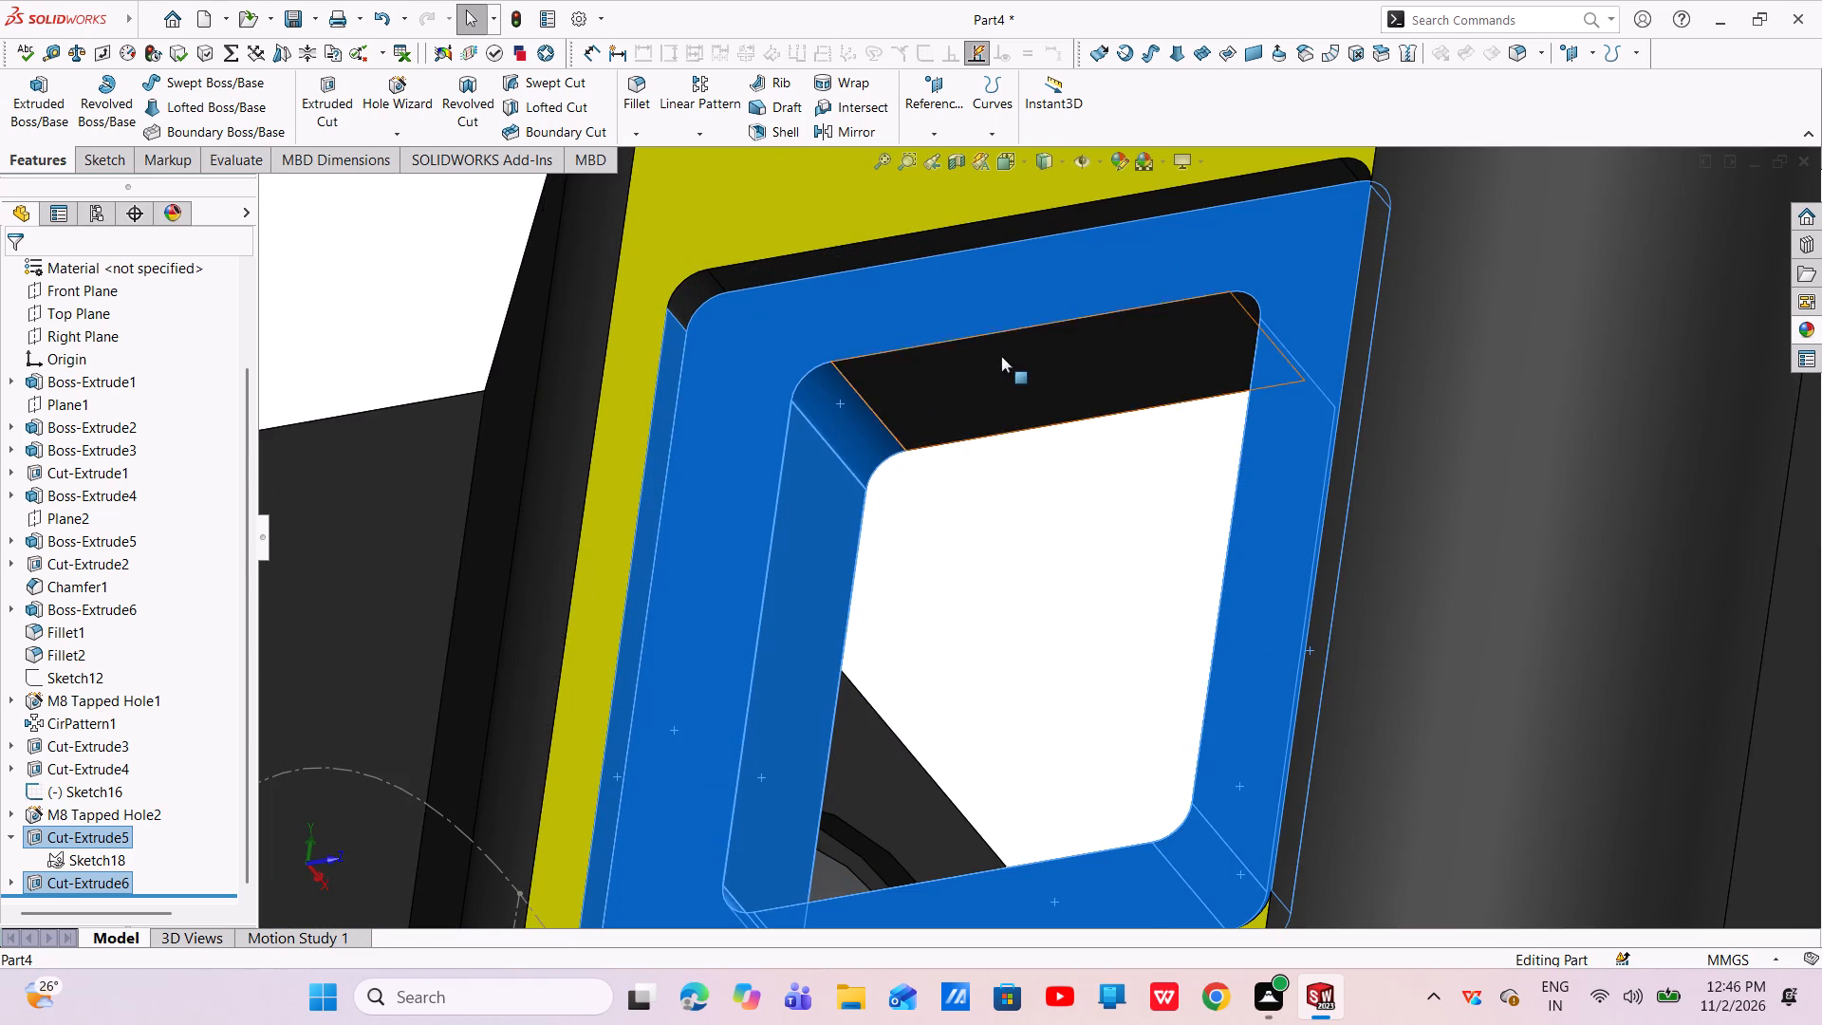
scroll(1062, 409, "up", 3, "ctrl")
middle_click_drag(1057, 419, 1179, 366)
scroll(1156, 426, "down", 3, "ctrl")
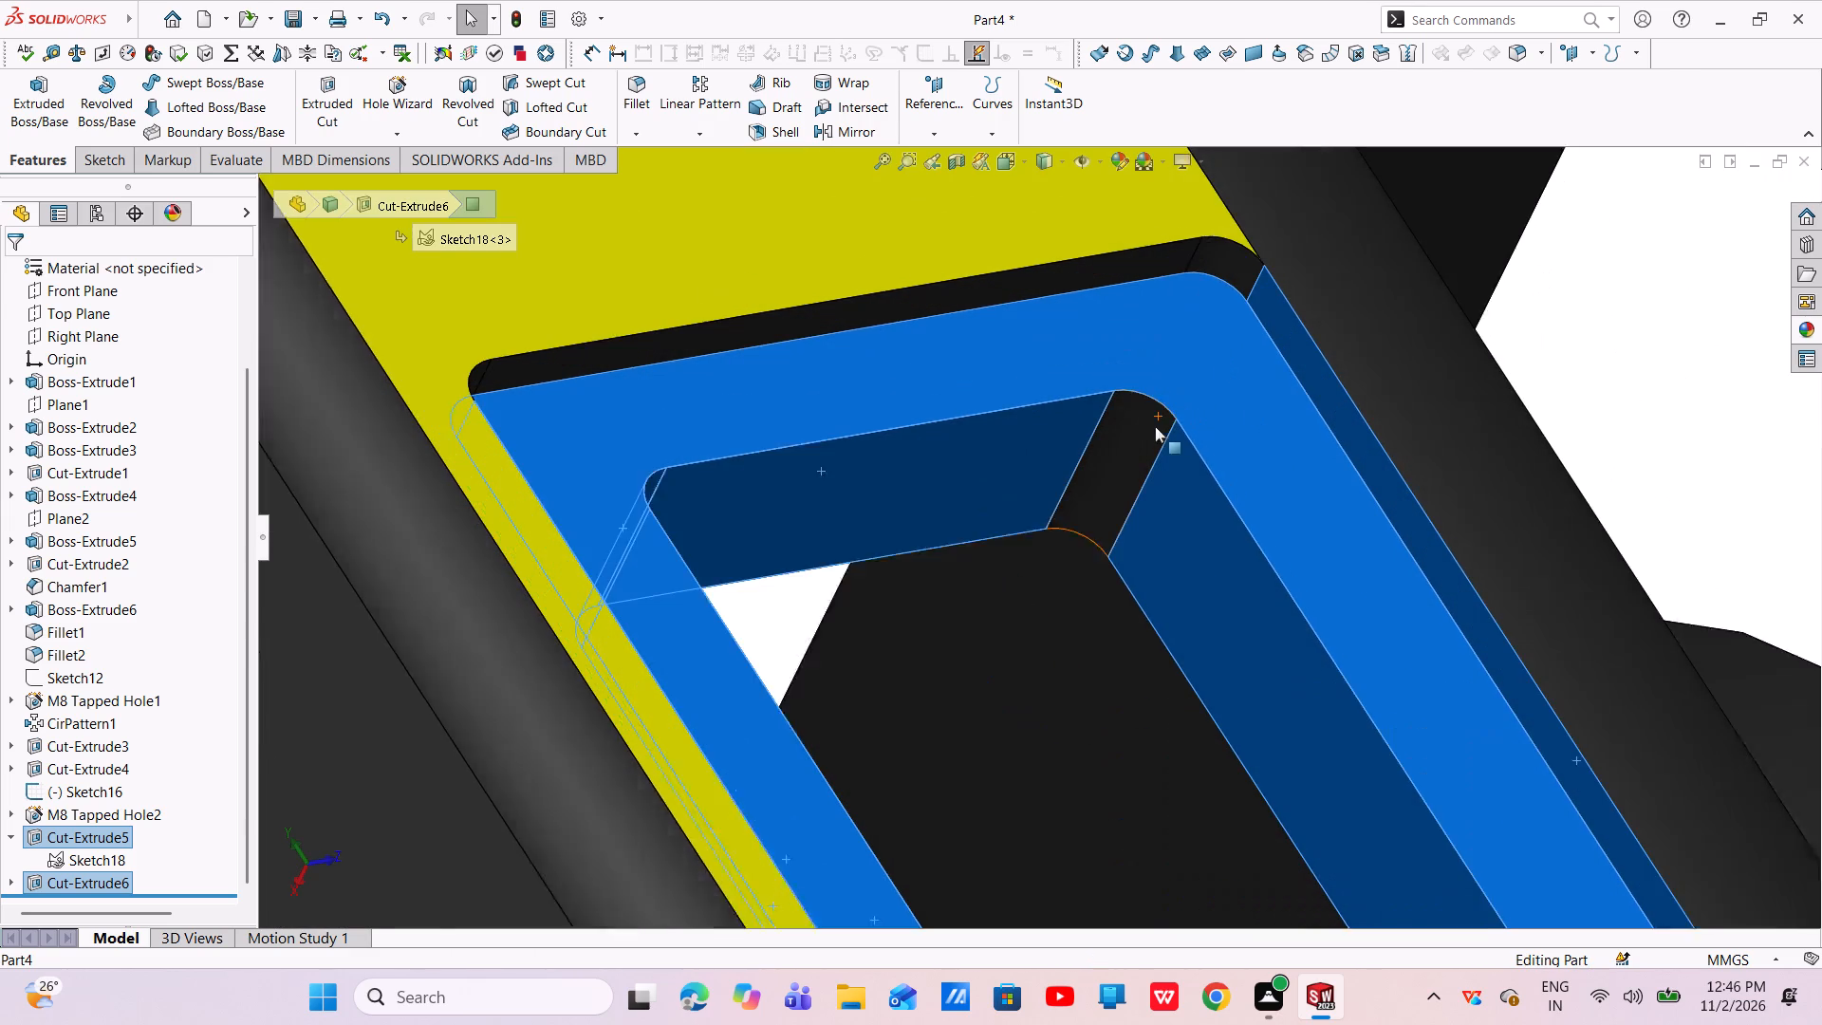
scroll(1155, 426, "down", 2, "ctrl")
left_click(1117, 430, "ctrl")
scroll(1130, 442, "up", 5, "ctrl")
middle_click_drag(1111, 447, 1065, 424)
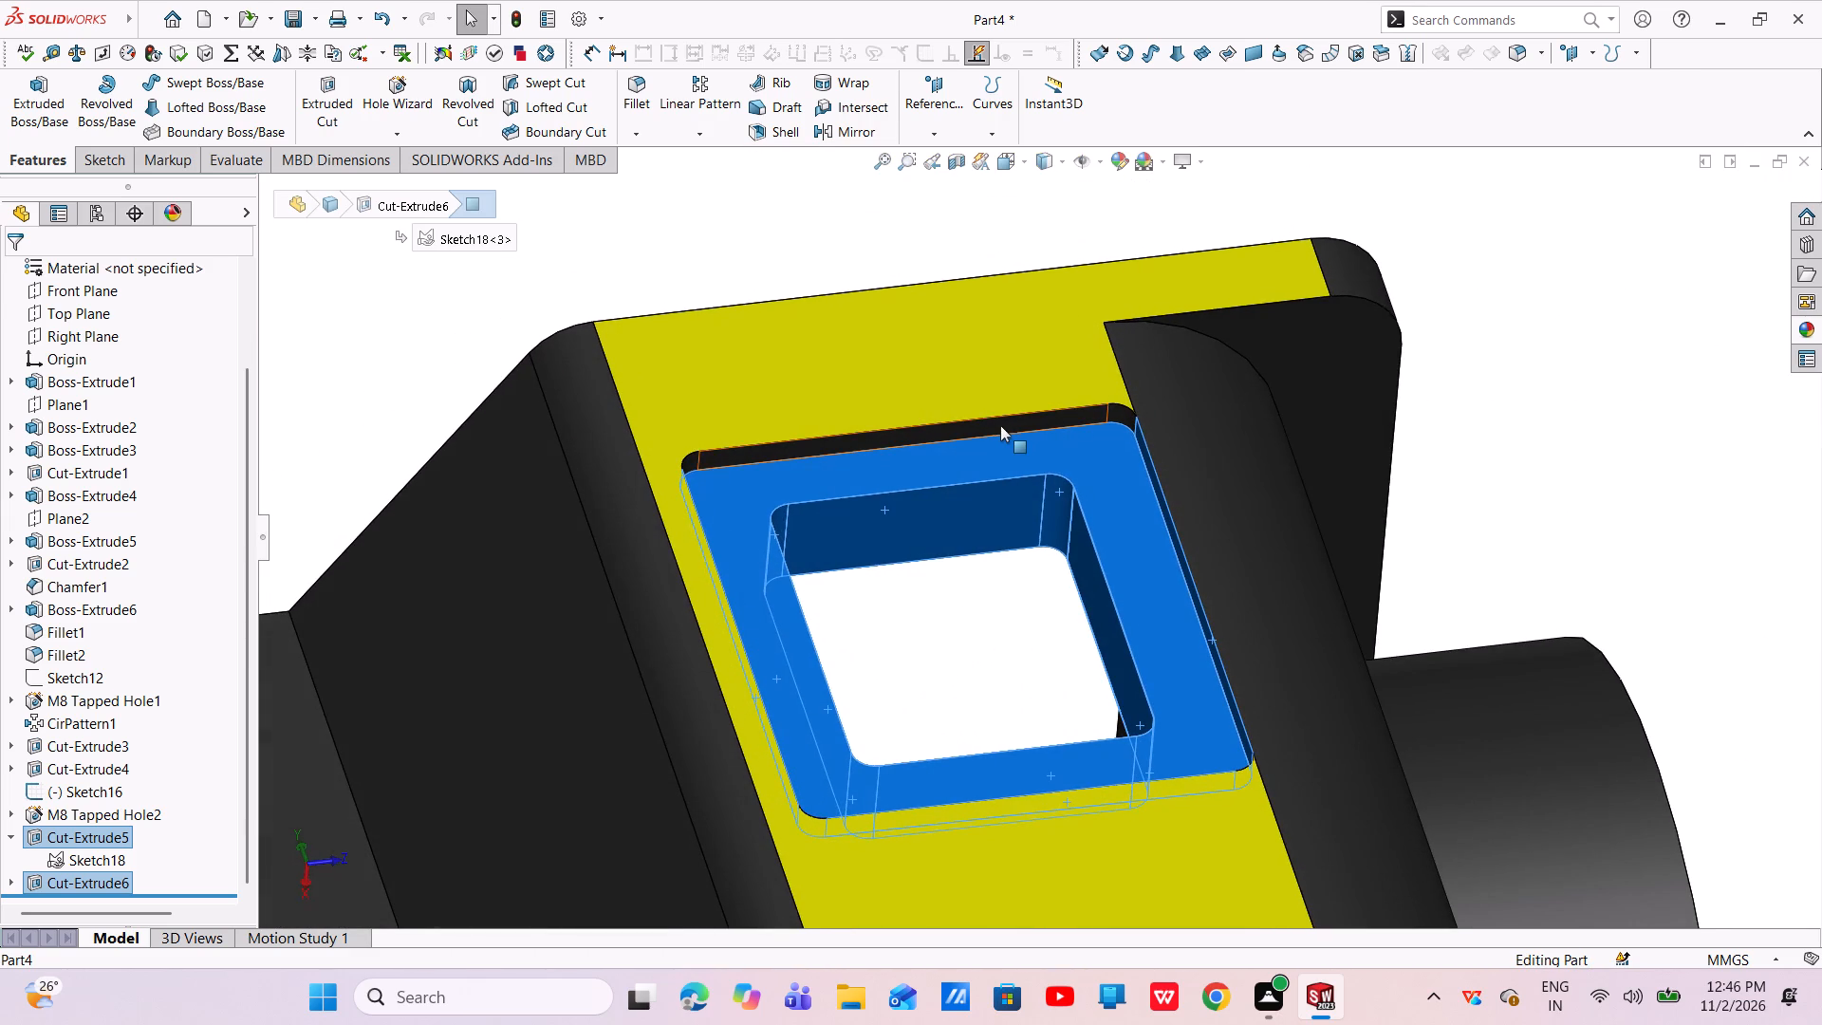
left_click(998, 425, "ctrl")
left_click(1119, 415, "ctrl")
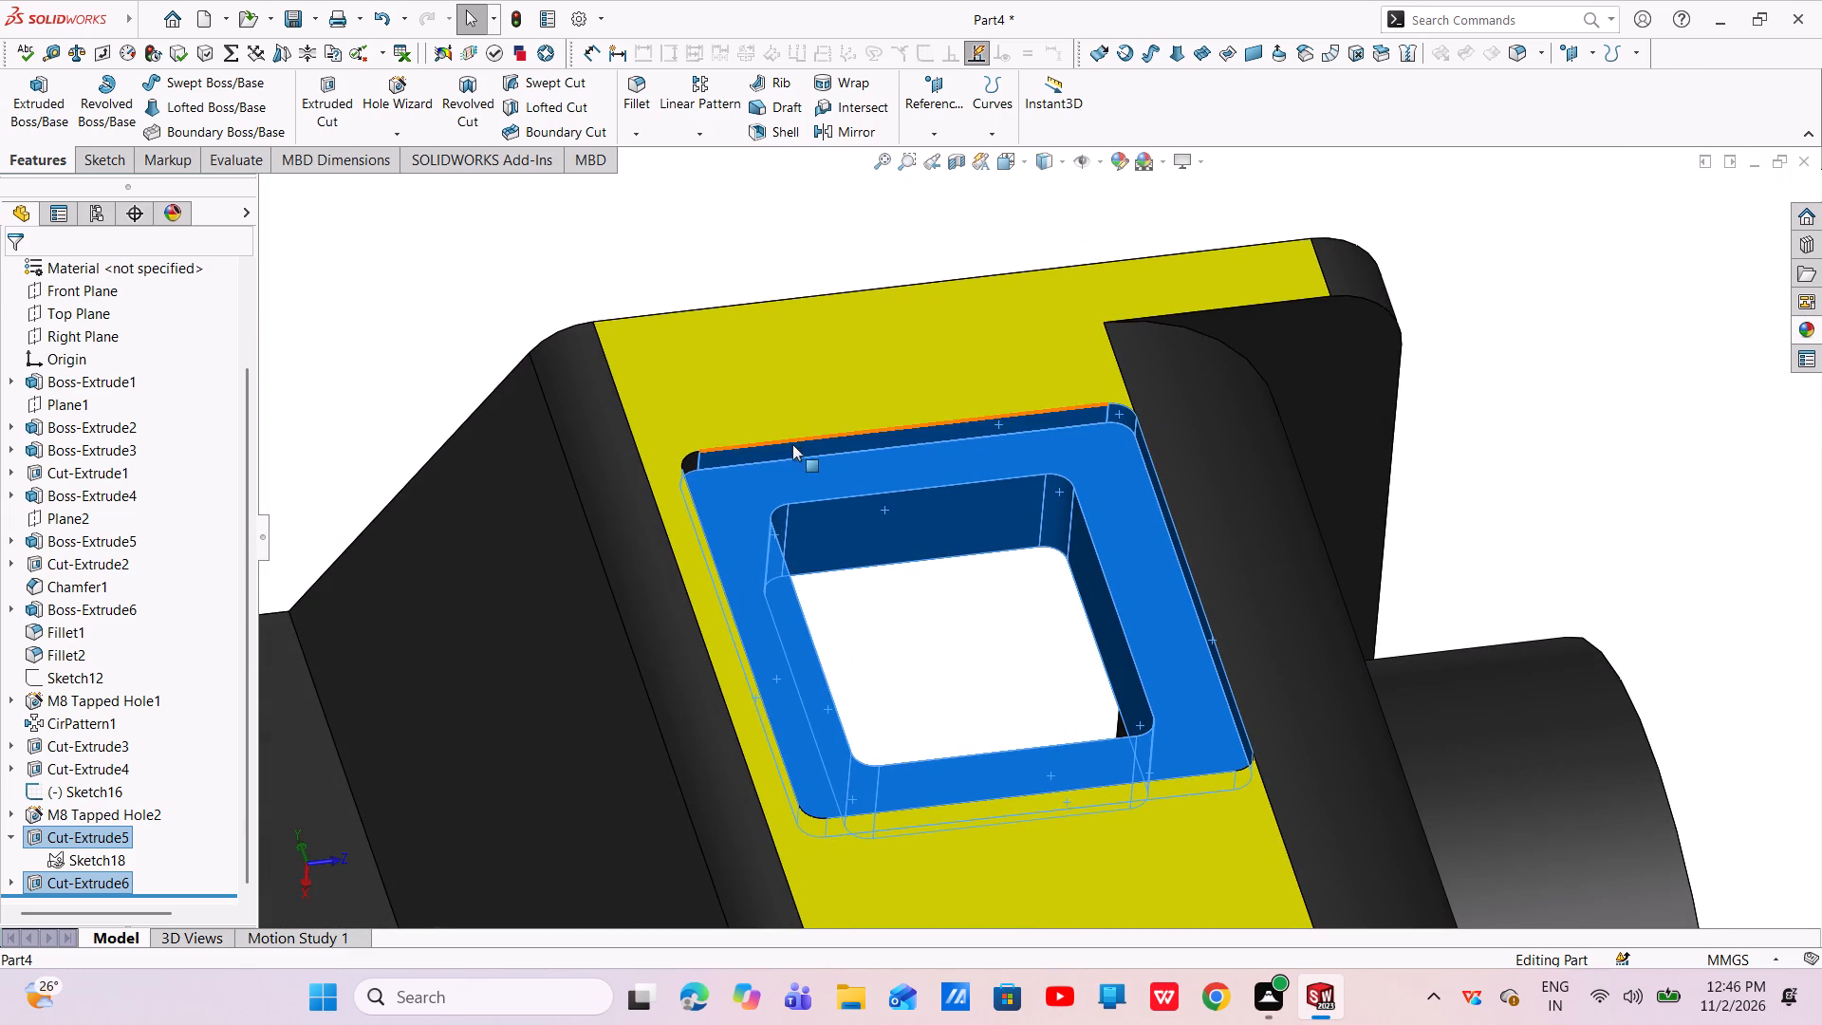
middle_click_drag(783, 475, 727, 494)
scroll(727, 494, "down", 1)
scroll(697, 463, "down", 4, "ctrl")
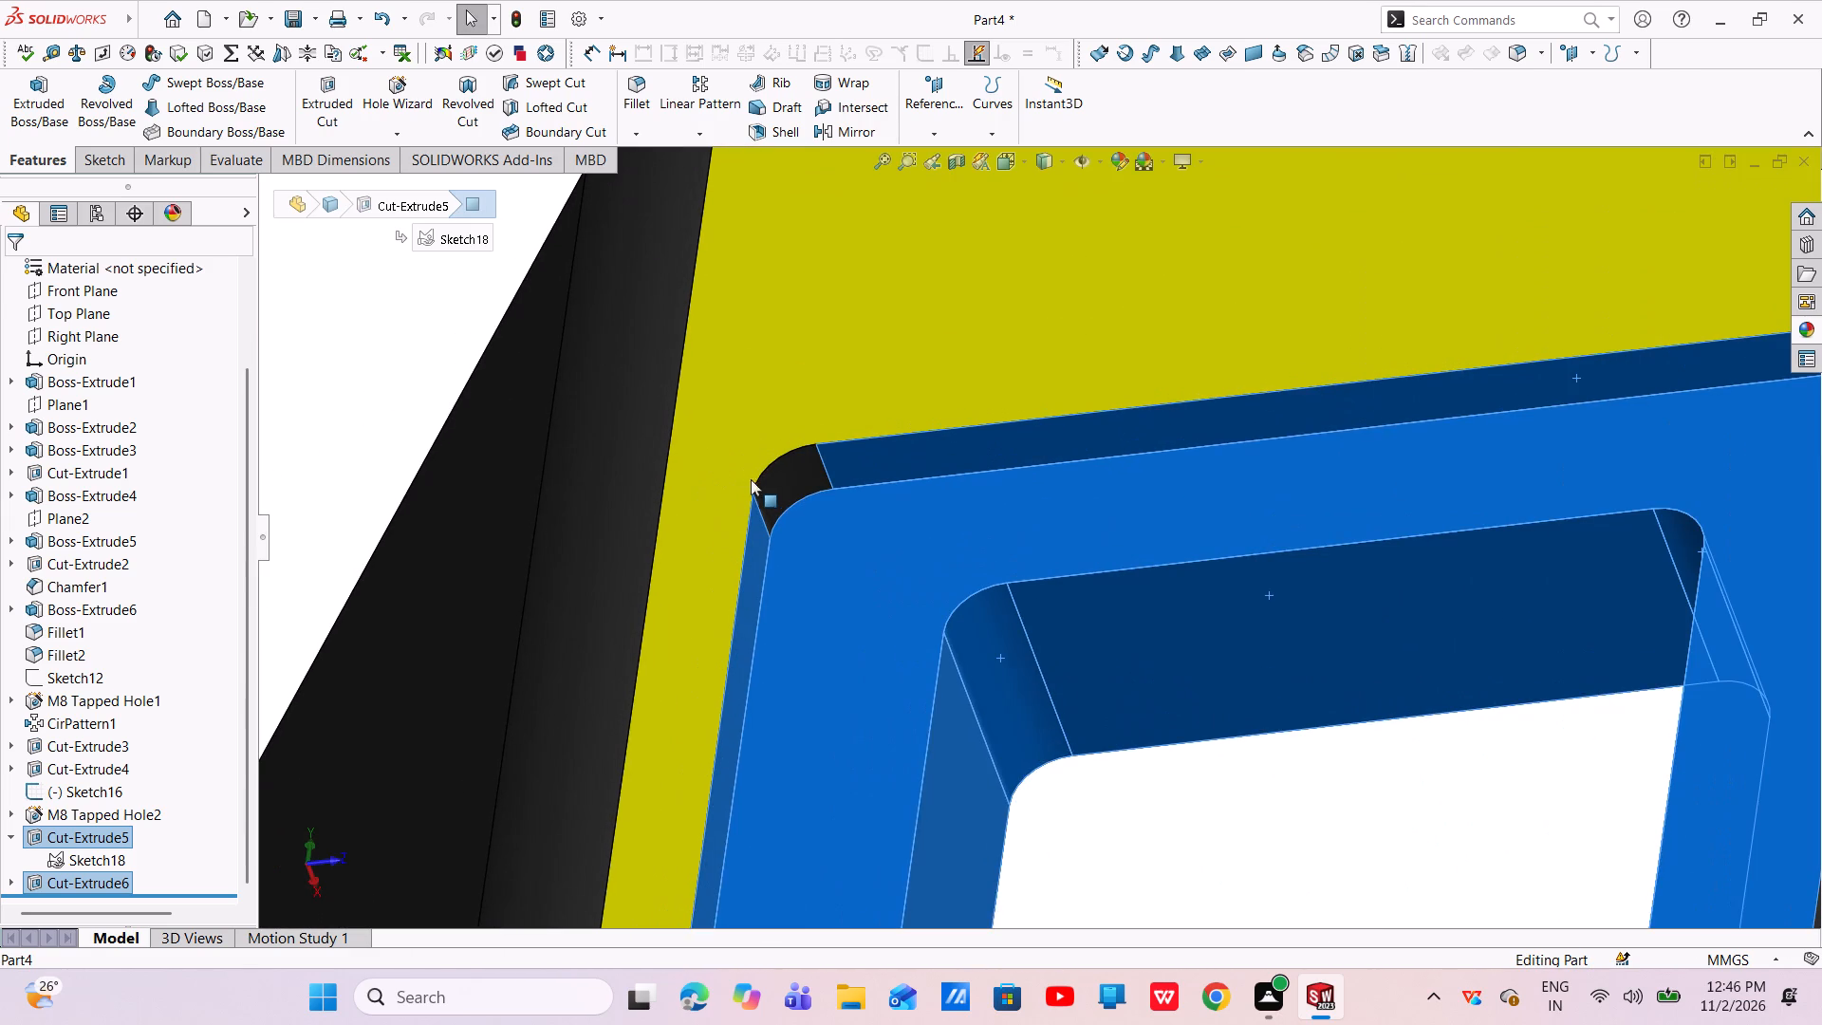
left_click(779, 473, "ctrl")
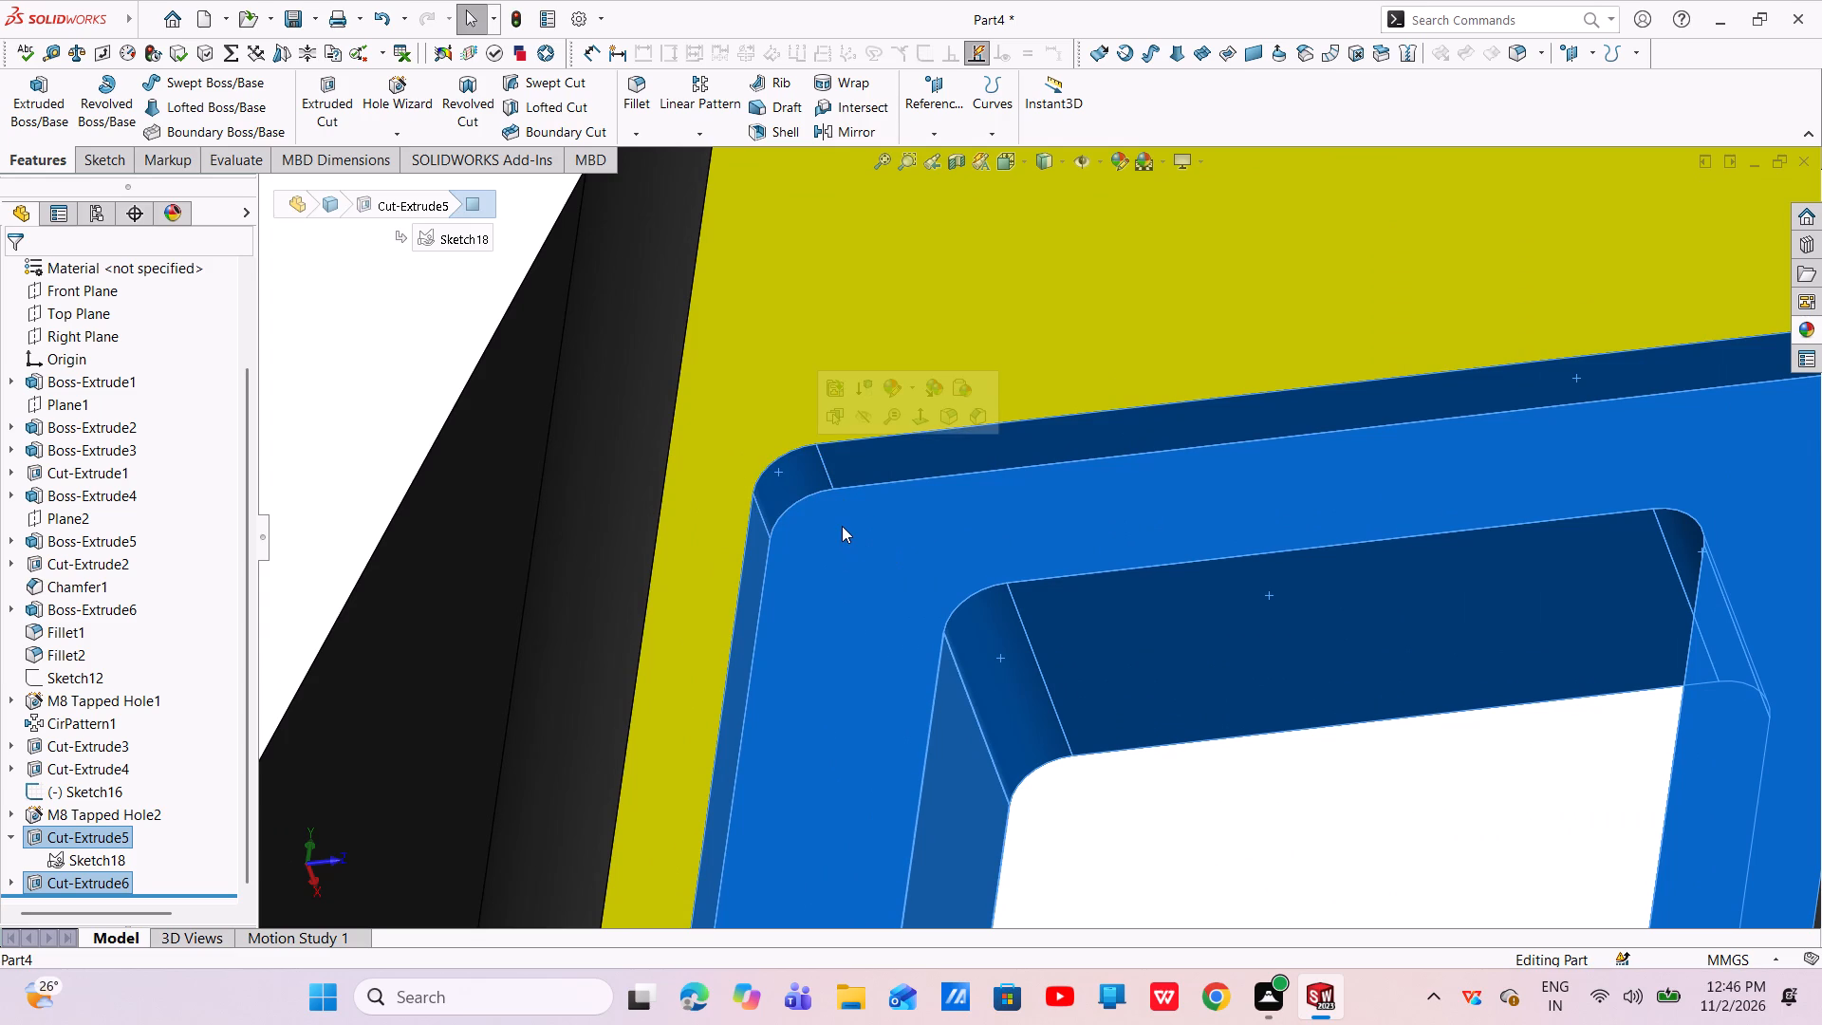
scroll(1020, 610, "up", 6)
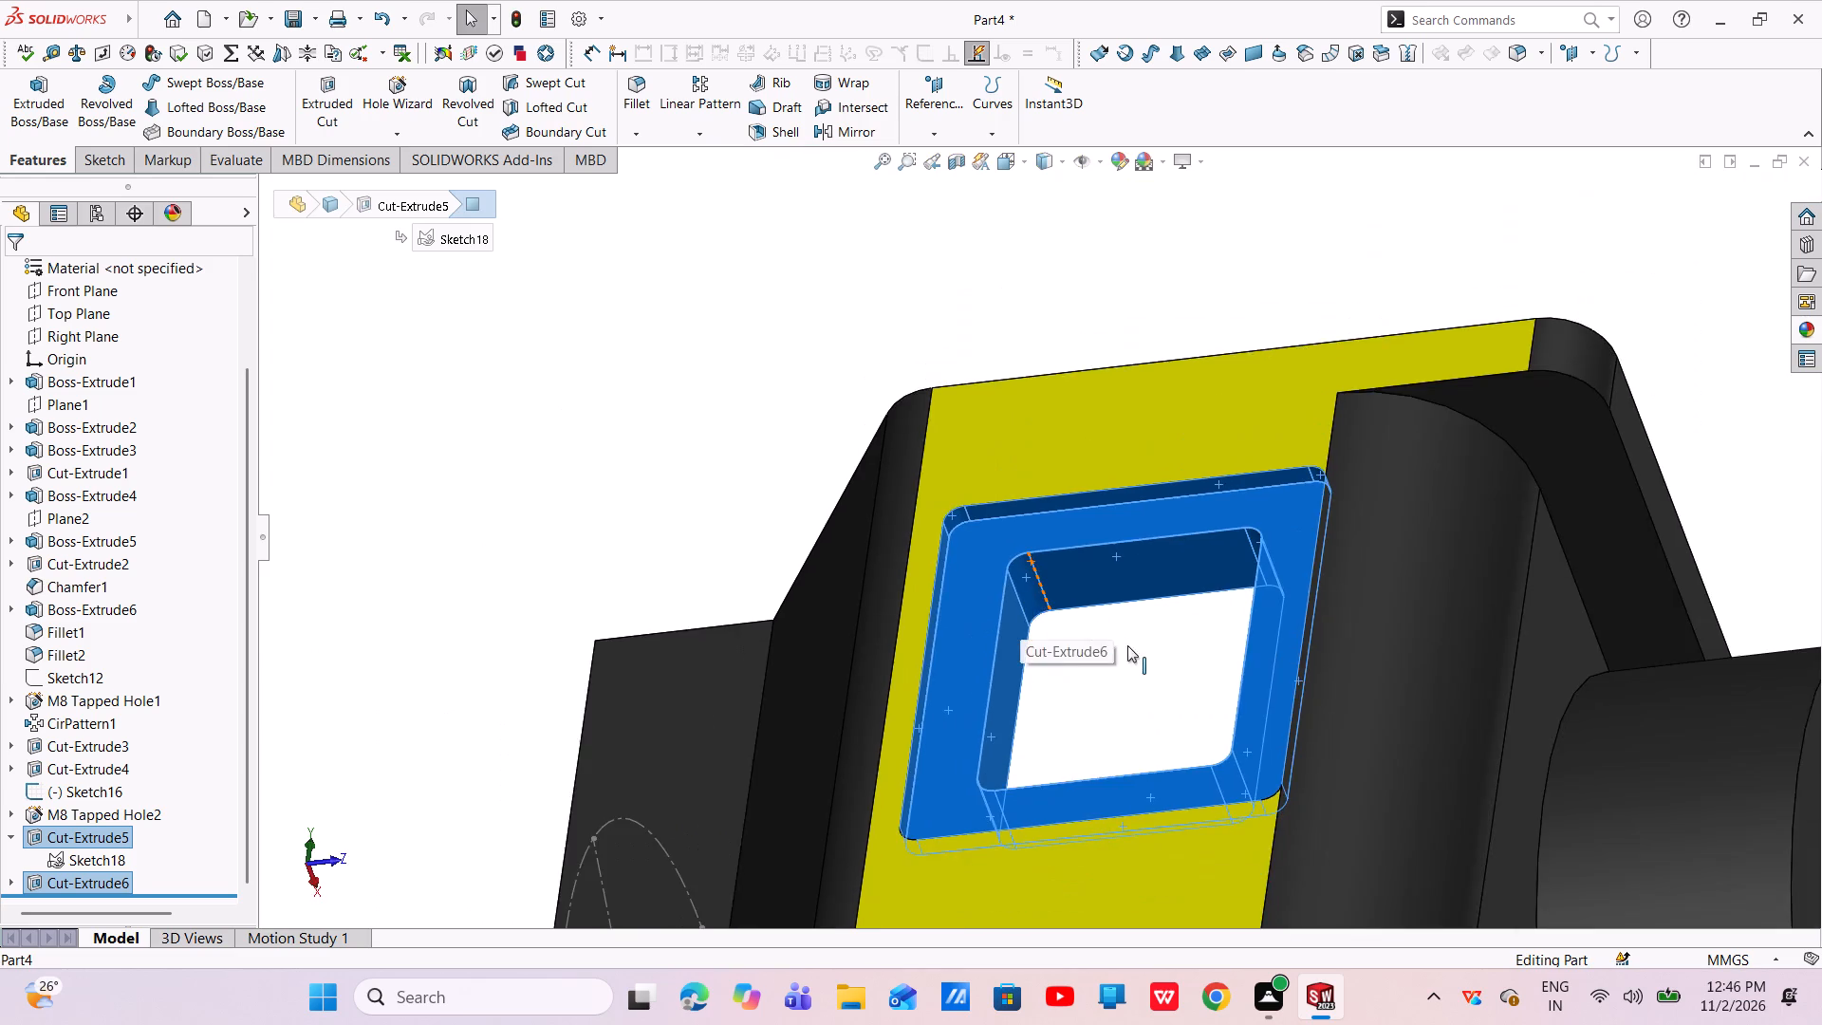
middle_click_drag(1125, 645, 1295, 887)
scroll(1297, 807, "down", 6)
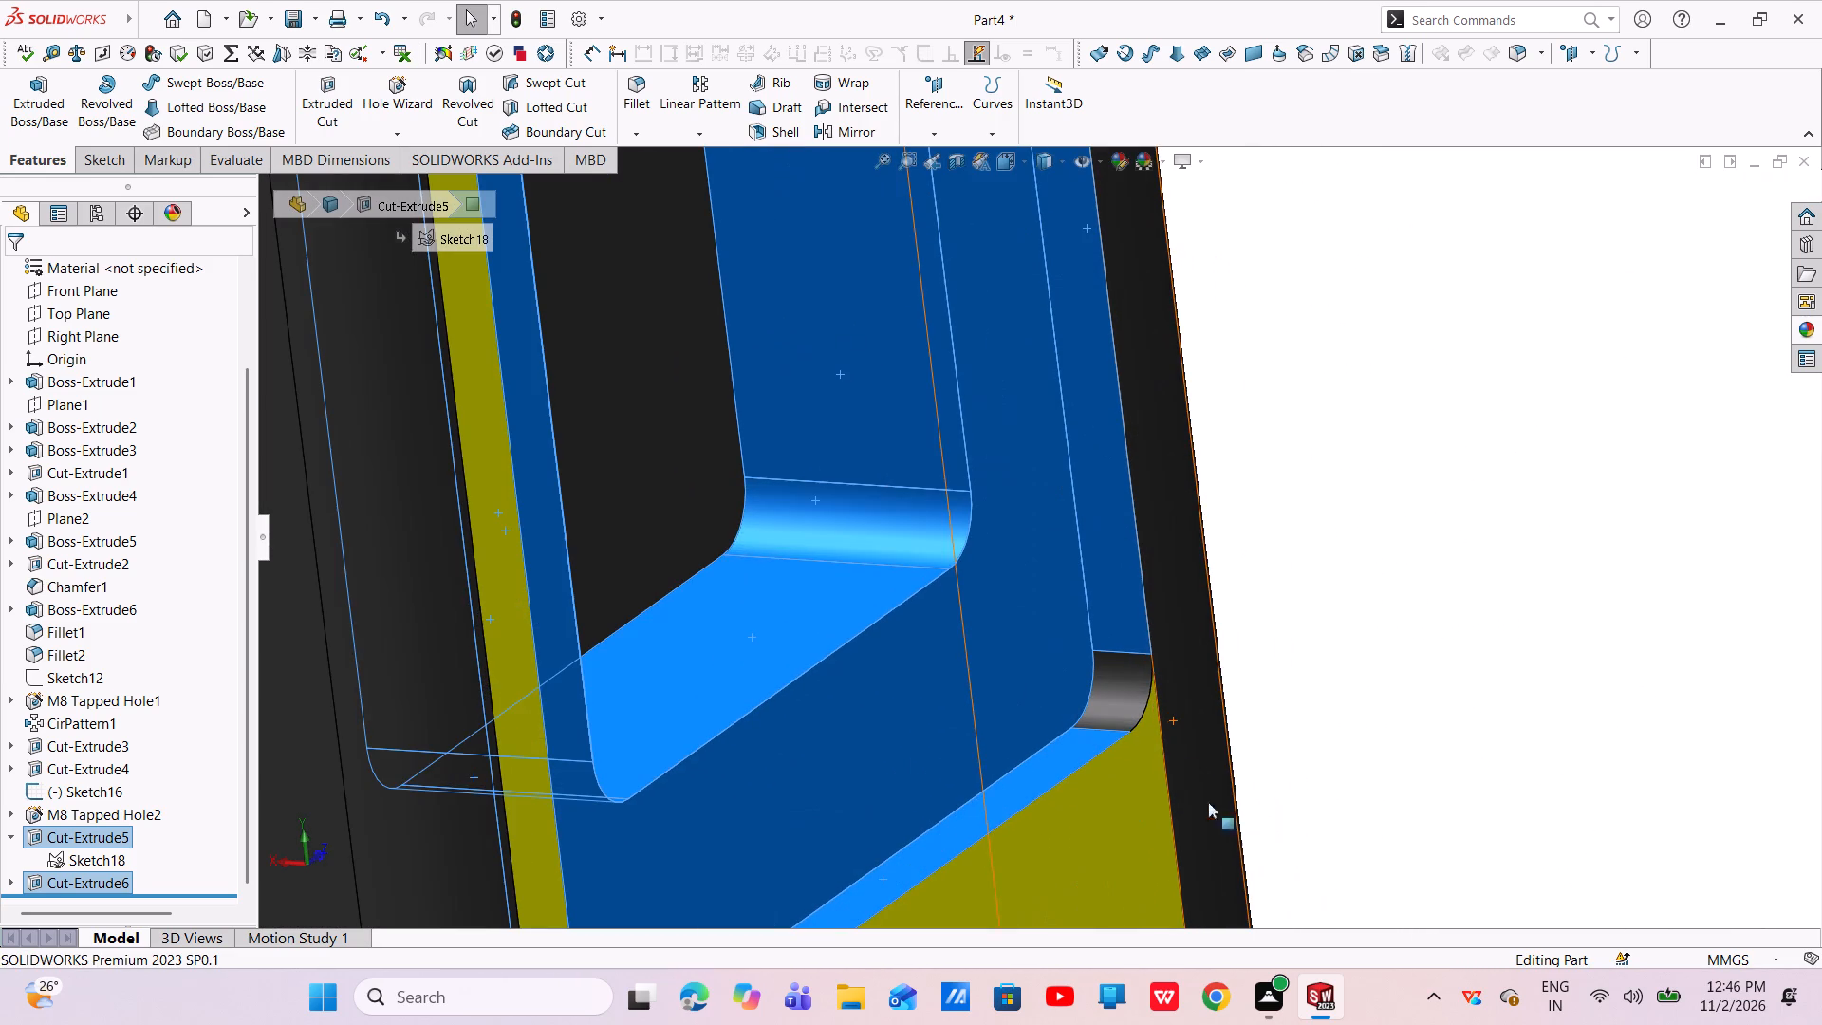
left_click(1127, 674, "ctrl")
scroll(1127, 674, "up", 5)
middle_click_drag(1092, 609, 1037, 624)
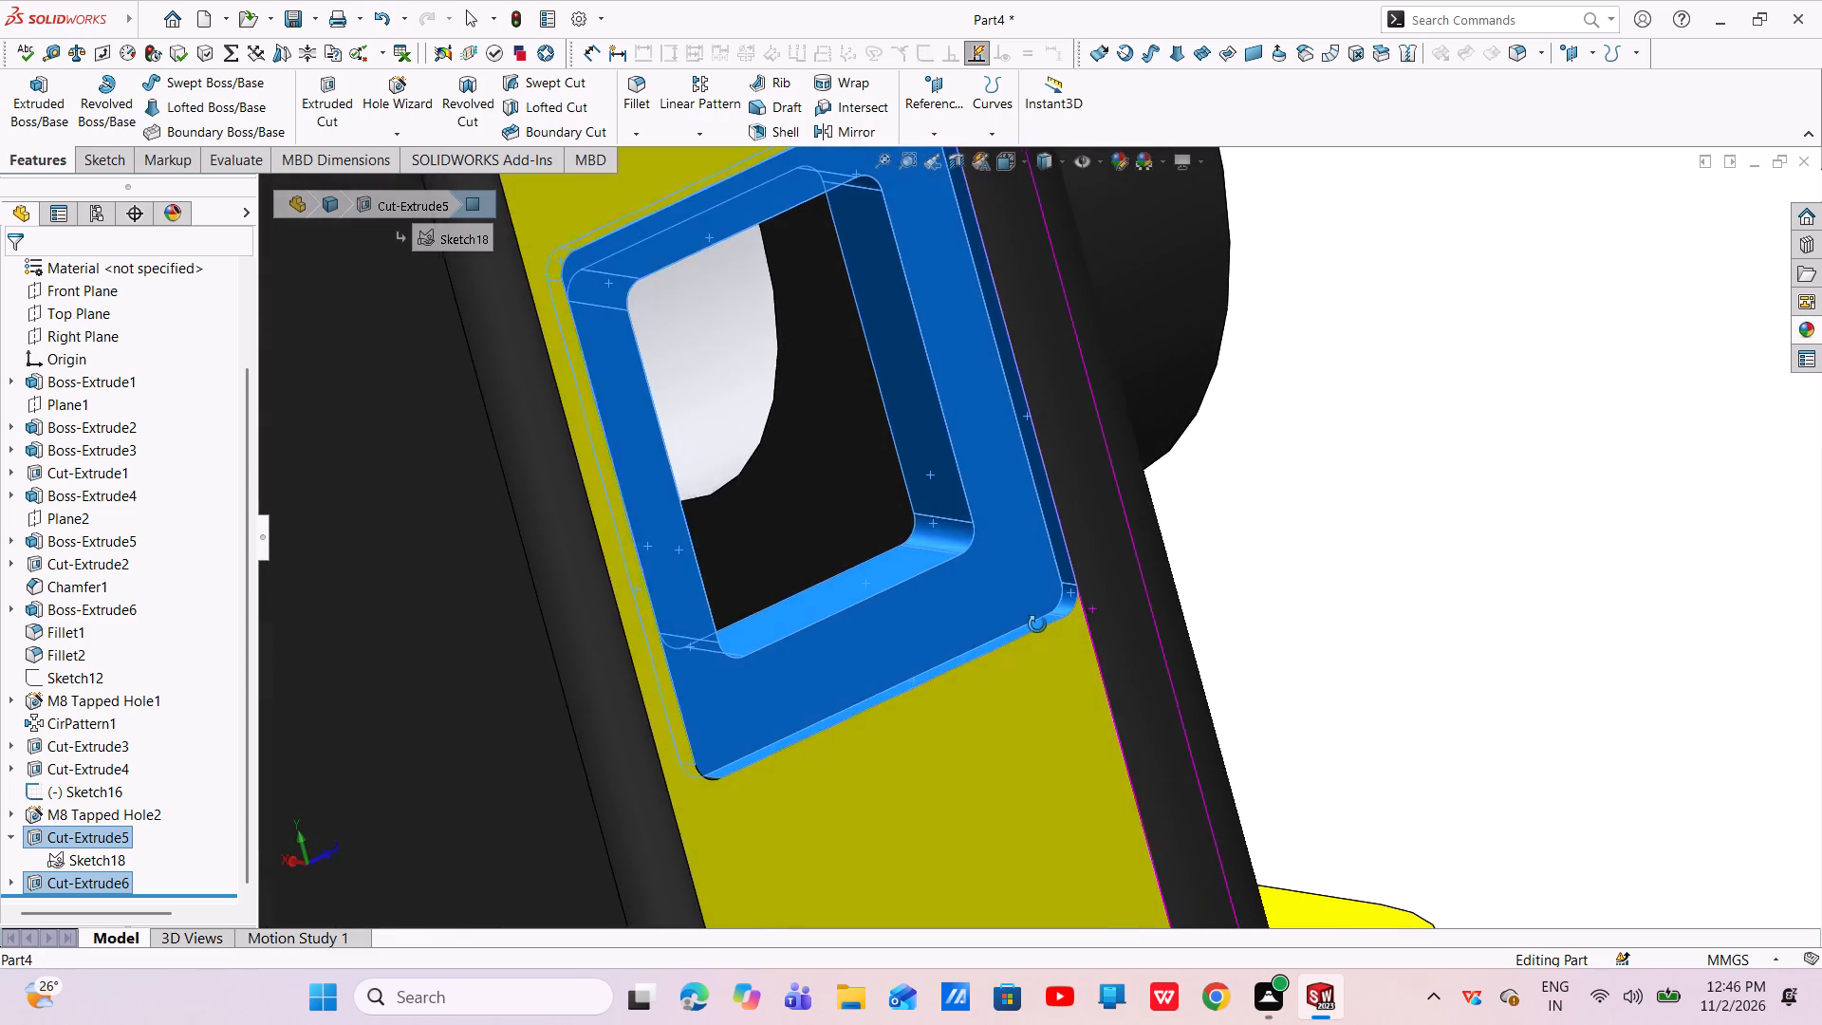
middle_click_drag(1037, 624, 1006, 644)
scroll(723, 727, "up", 2)
scroll(814, 659, "down", 4)
middle_click_drag(822, 666, 809, 671)
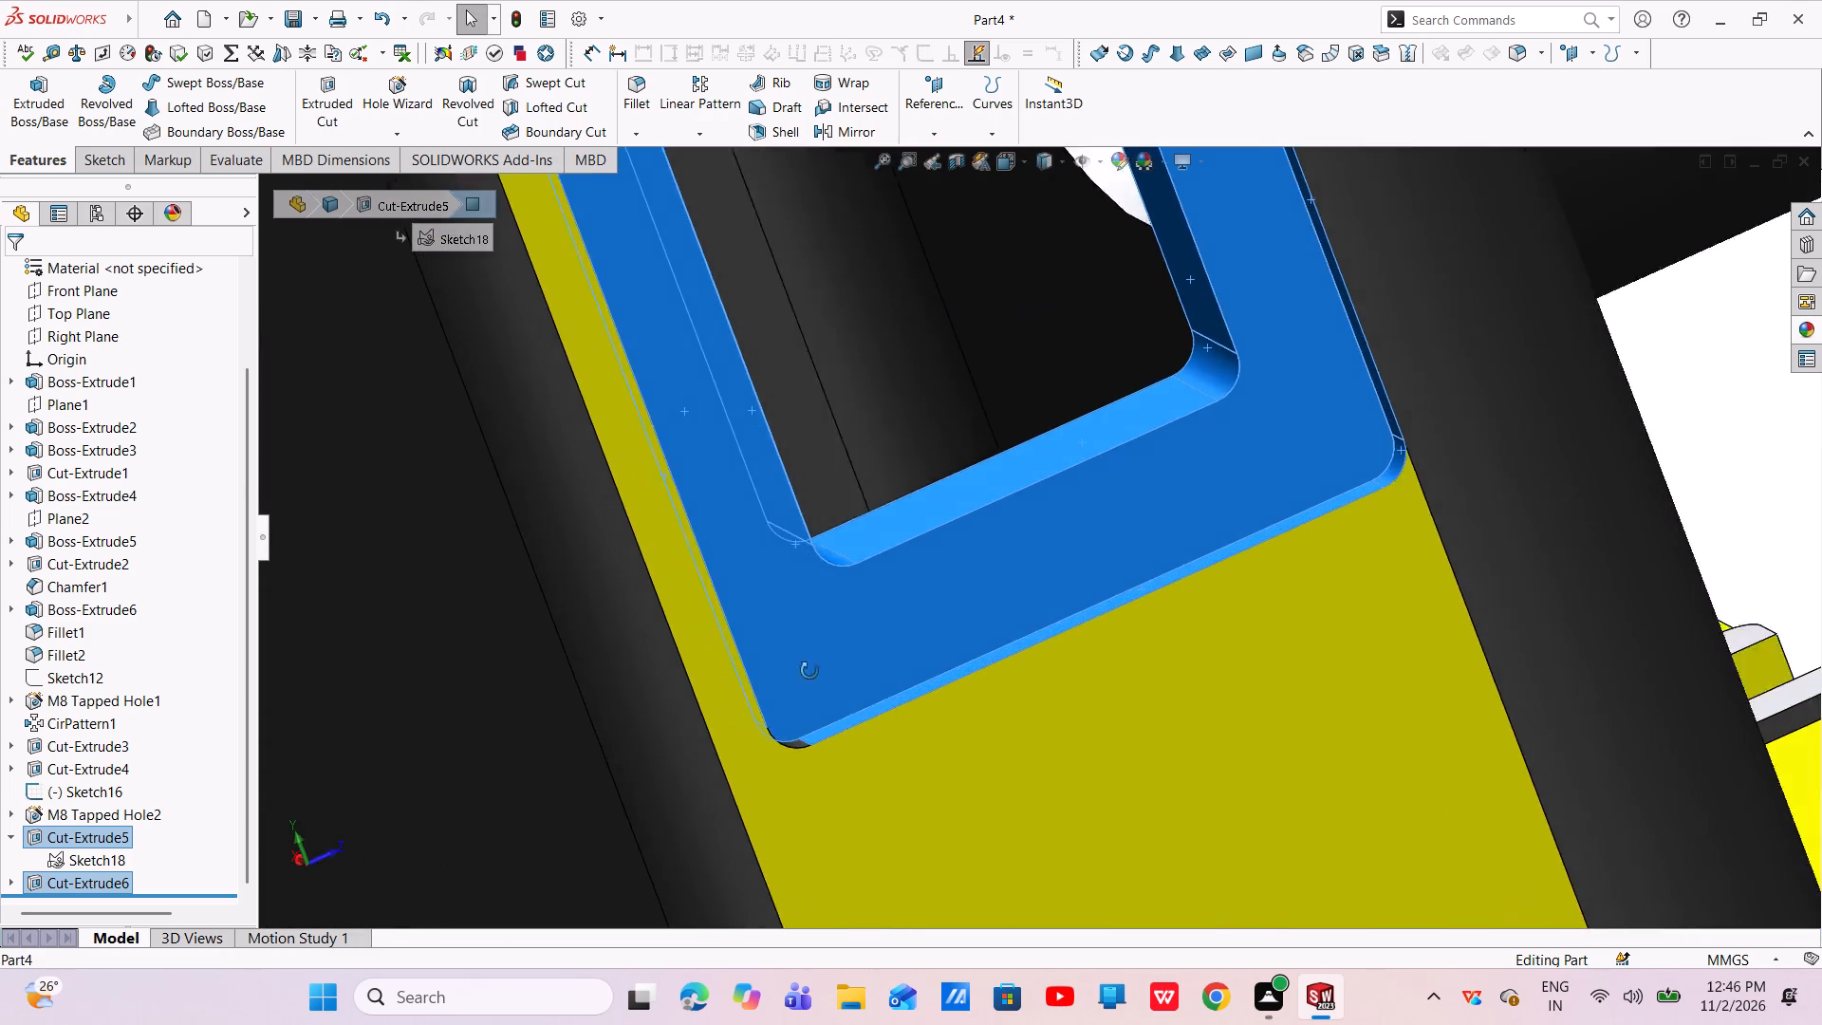
middle_click_drag(809, 671, 760, 776)
left_click(772, 724, "ctrl")
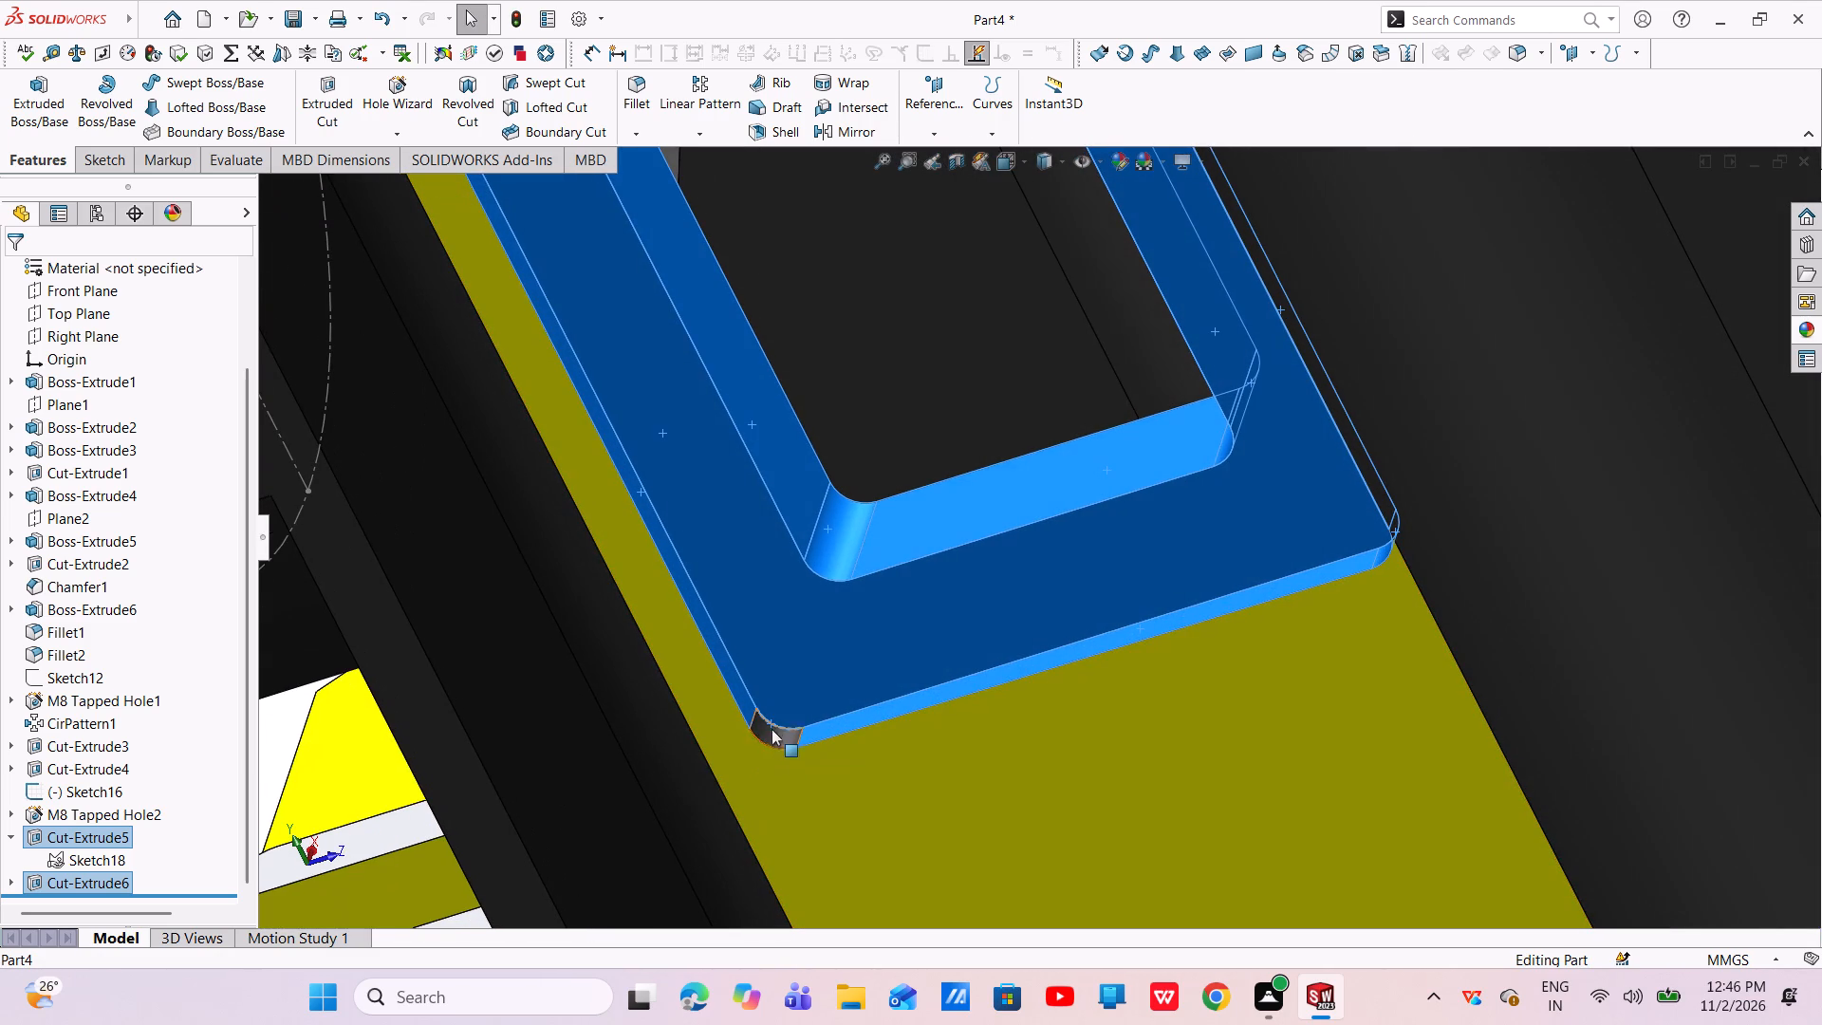
left_click(772, 735, "ctrl")
scroll(824, 726, "up", 5)
middle_click_drag(1105, 643, 1082, 449)
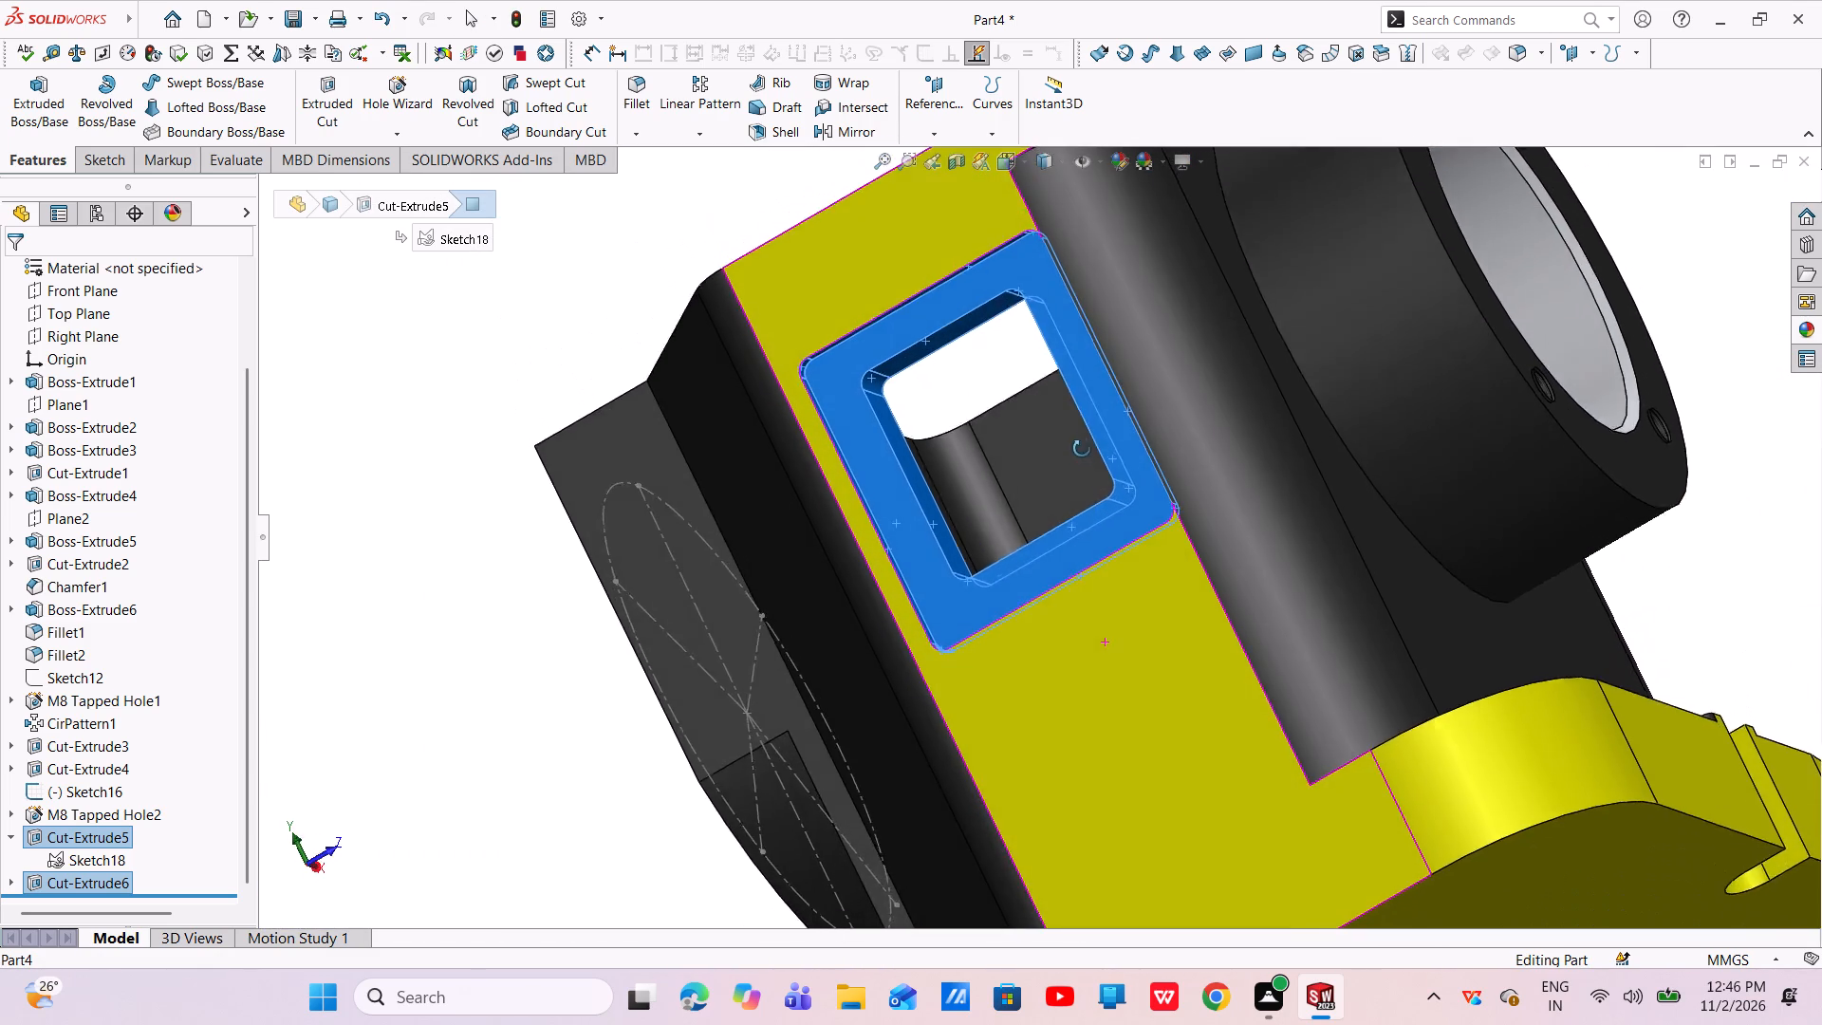
middle_click_drag(1082, 449, 1156, 556)
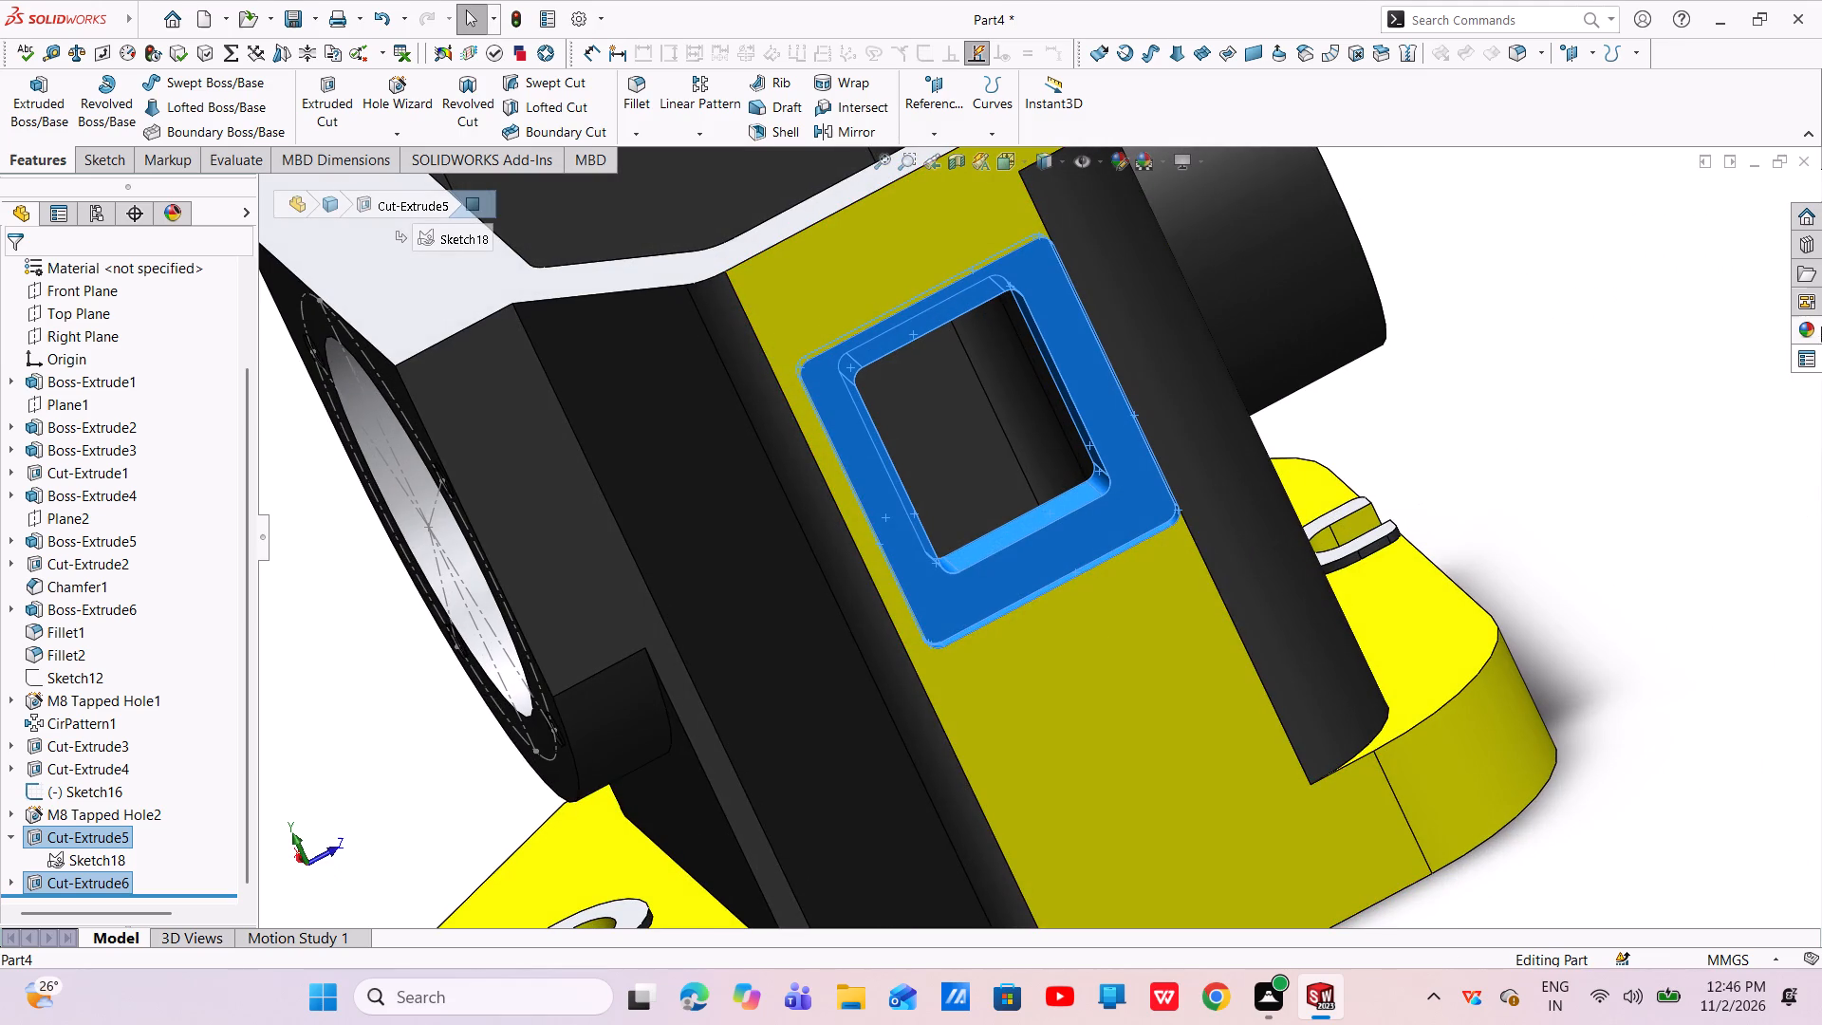
left_click(1806, 326)
double_click(1626, 502)
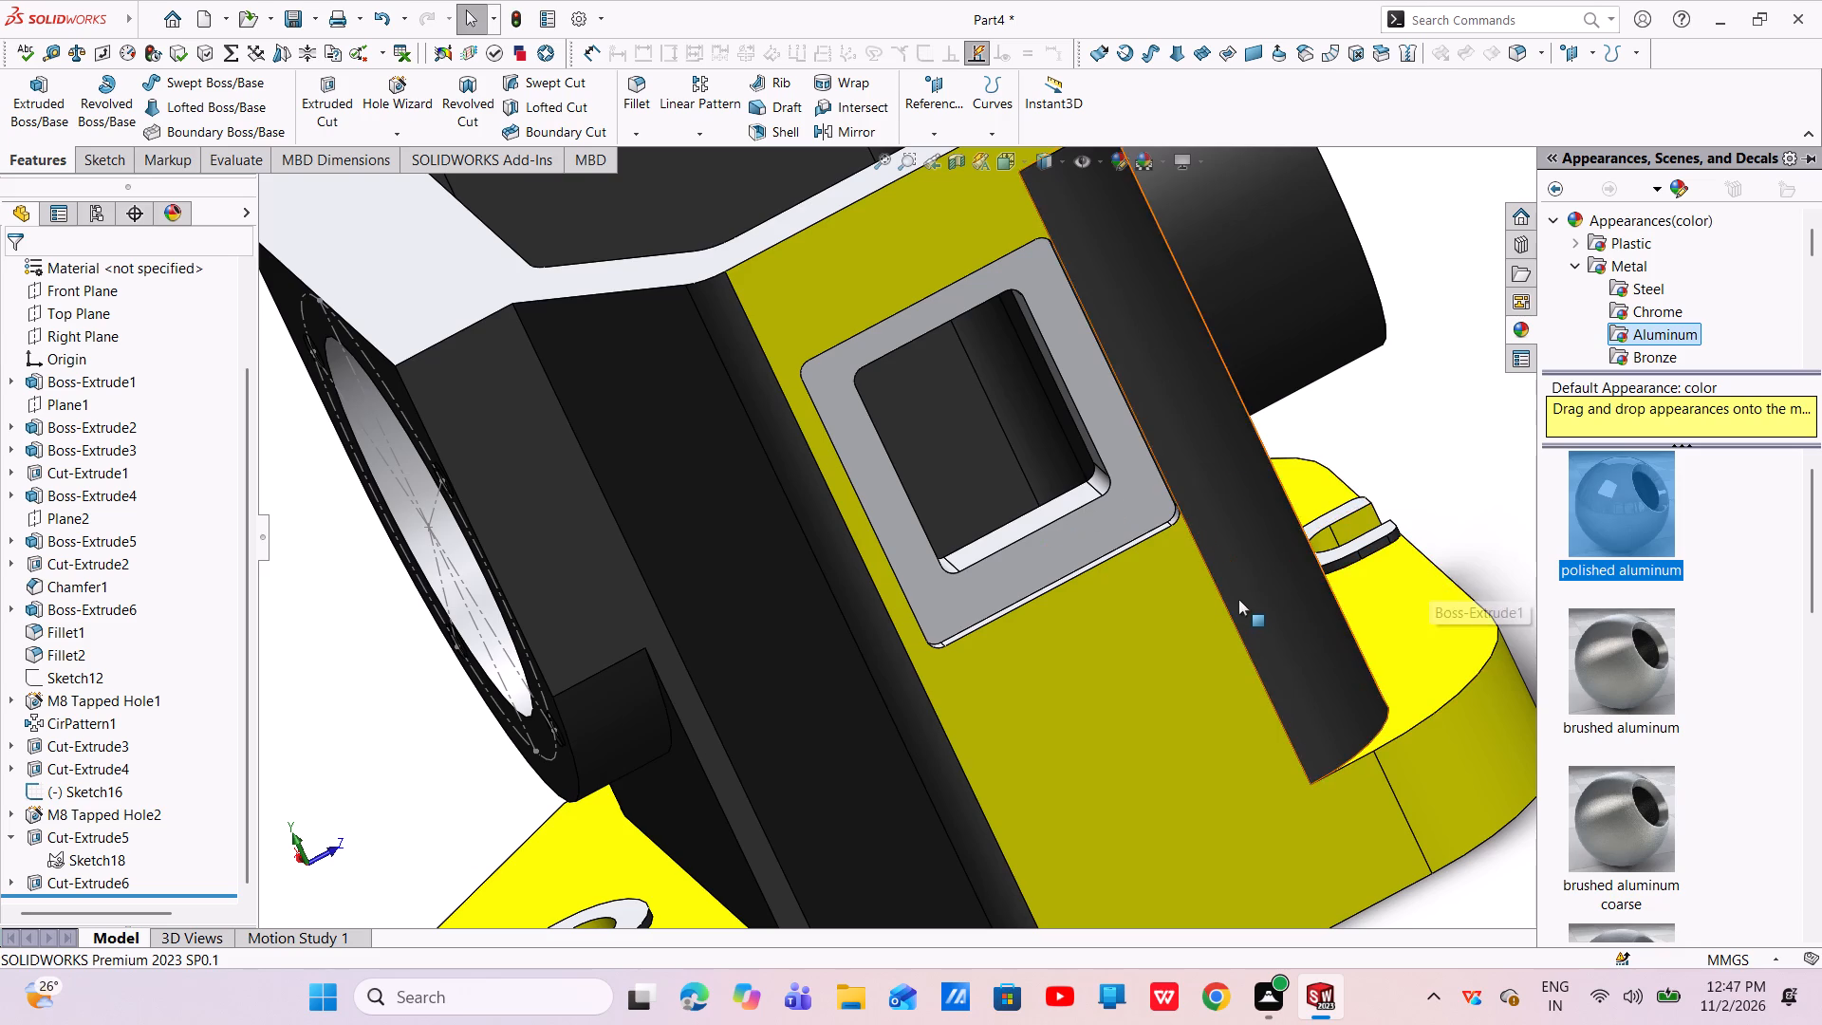
scroll(1235, 597, "up", 2)
scroll(1227, 595, "down", 1)
scroll(1224, 594, "up", 1)
middle_click_drag(1165, 580, 1127, 622)
scroll(1165, 580, "up", 1)
left_click(1304, 777)
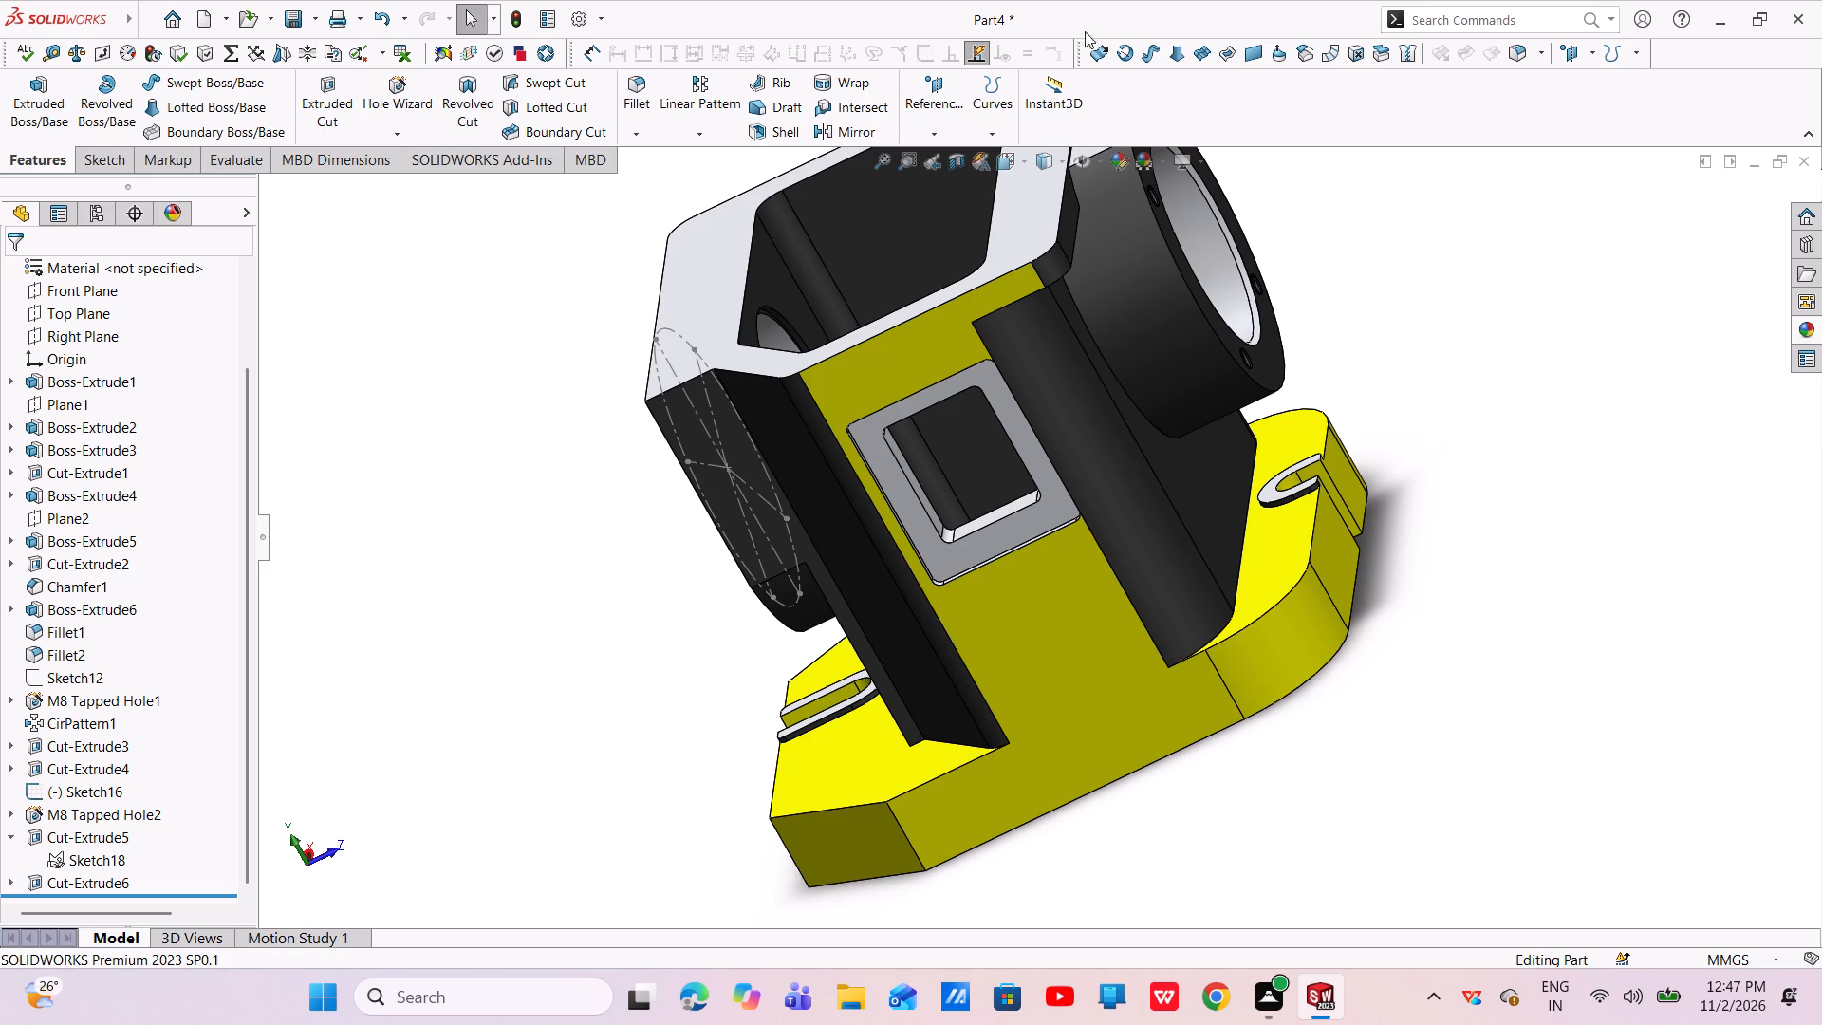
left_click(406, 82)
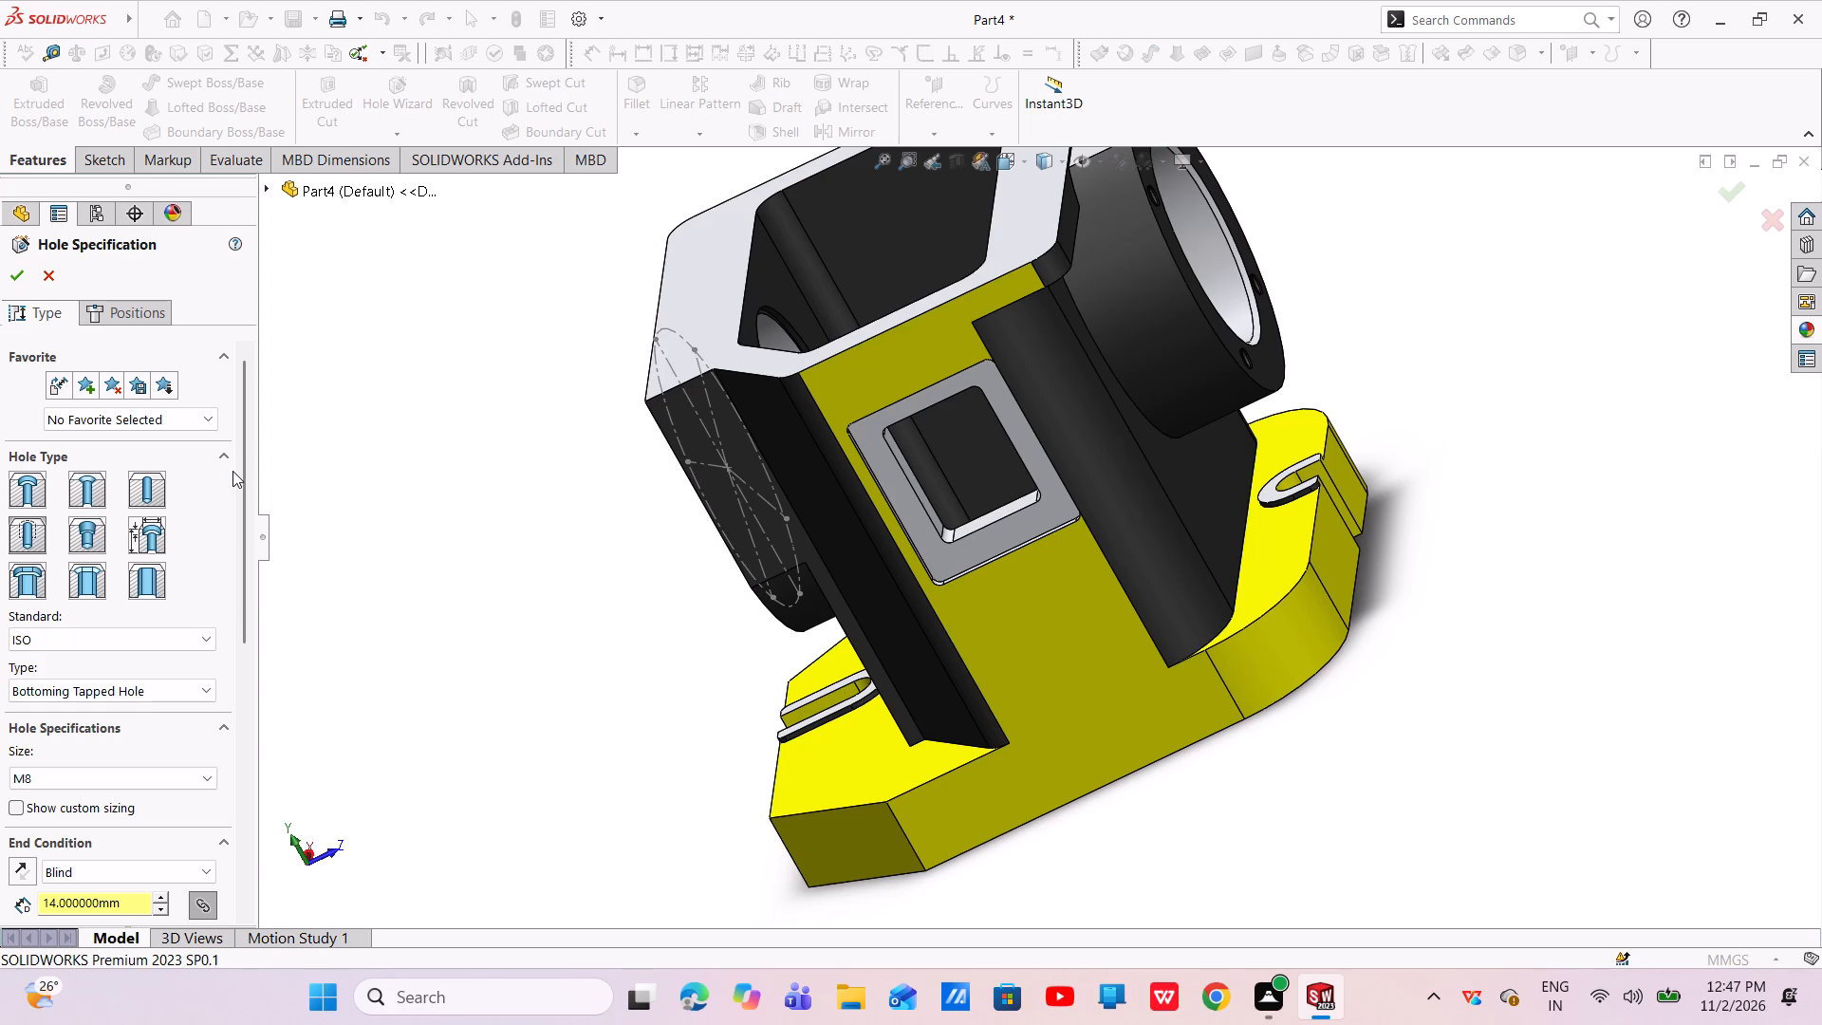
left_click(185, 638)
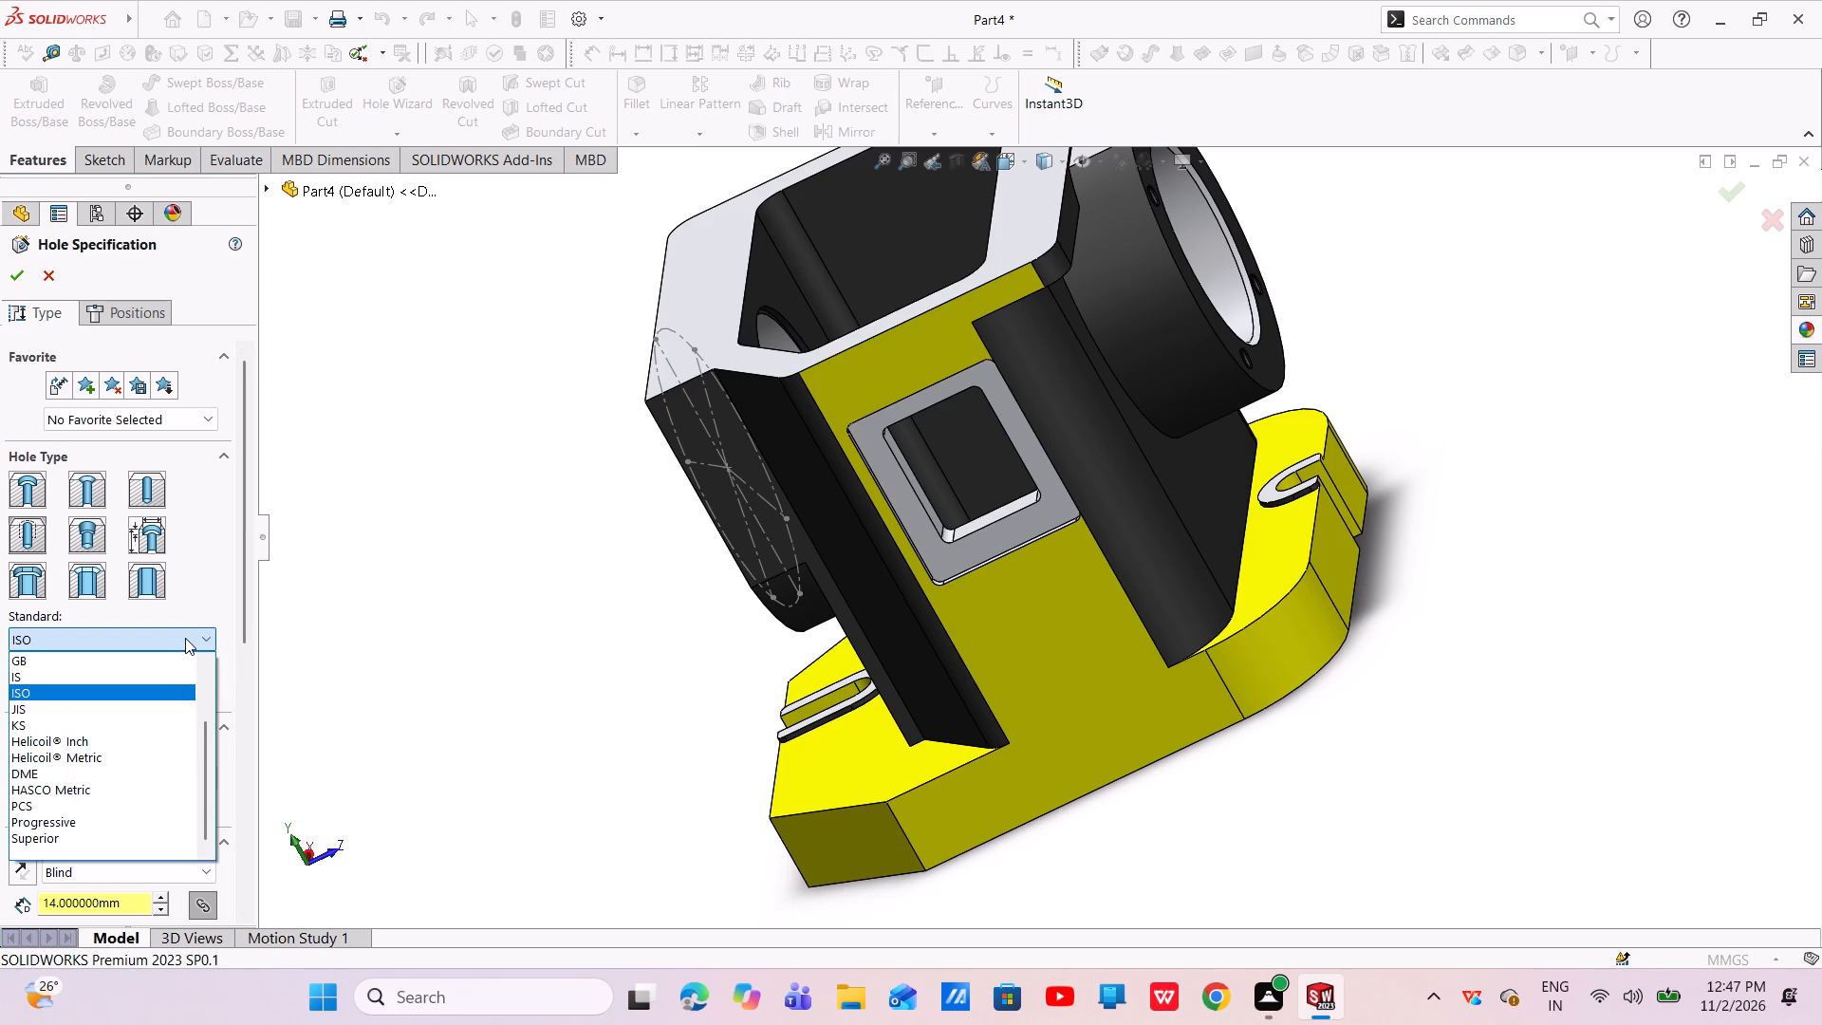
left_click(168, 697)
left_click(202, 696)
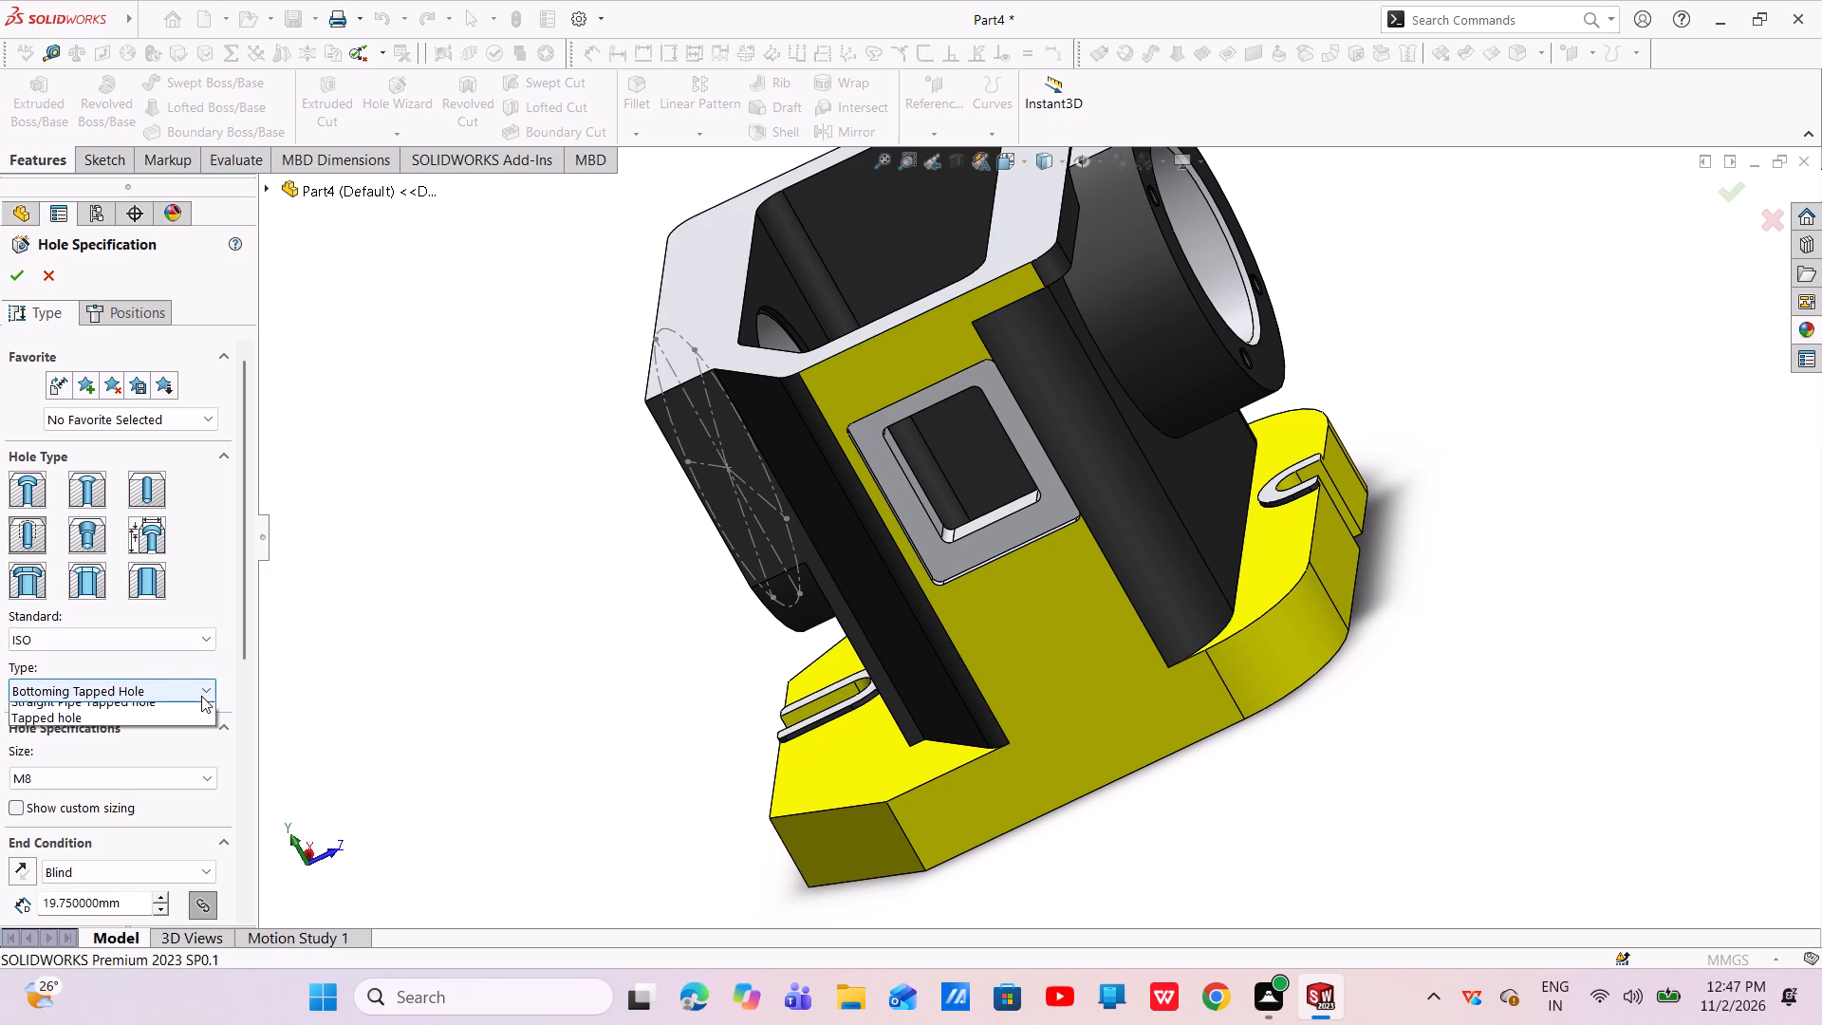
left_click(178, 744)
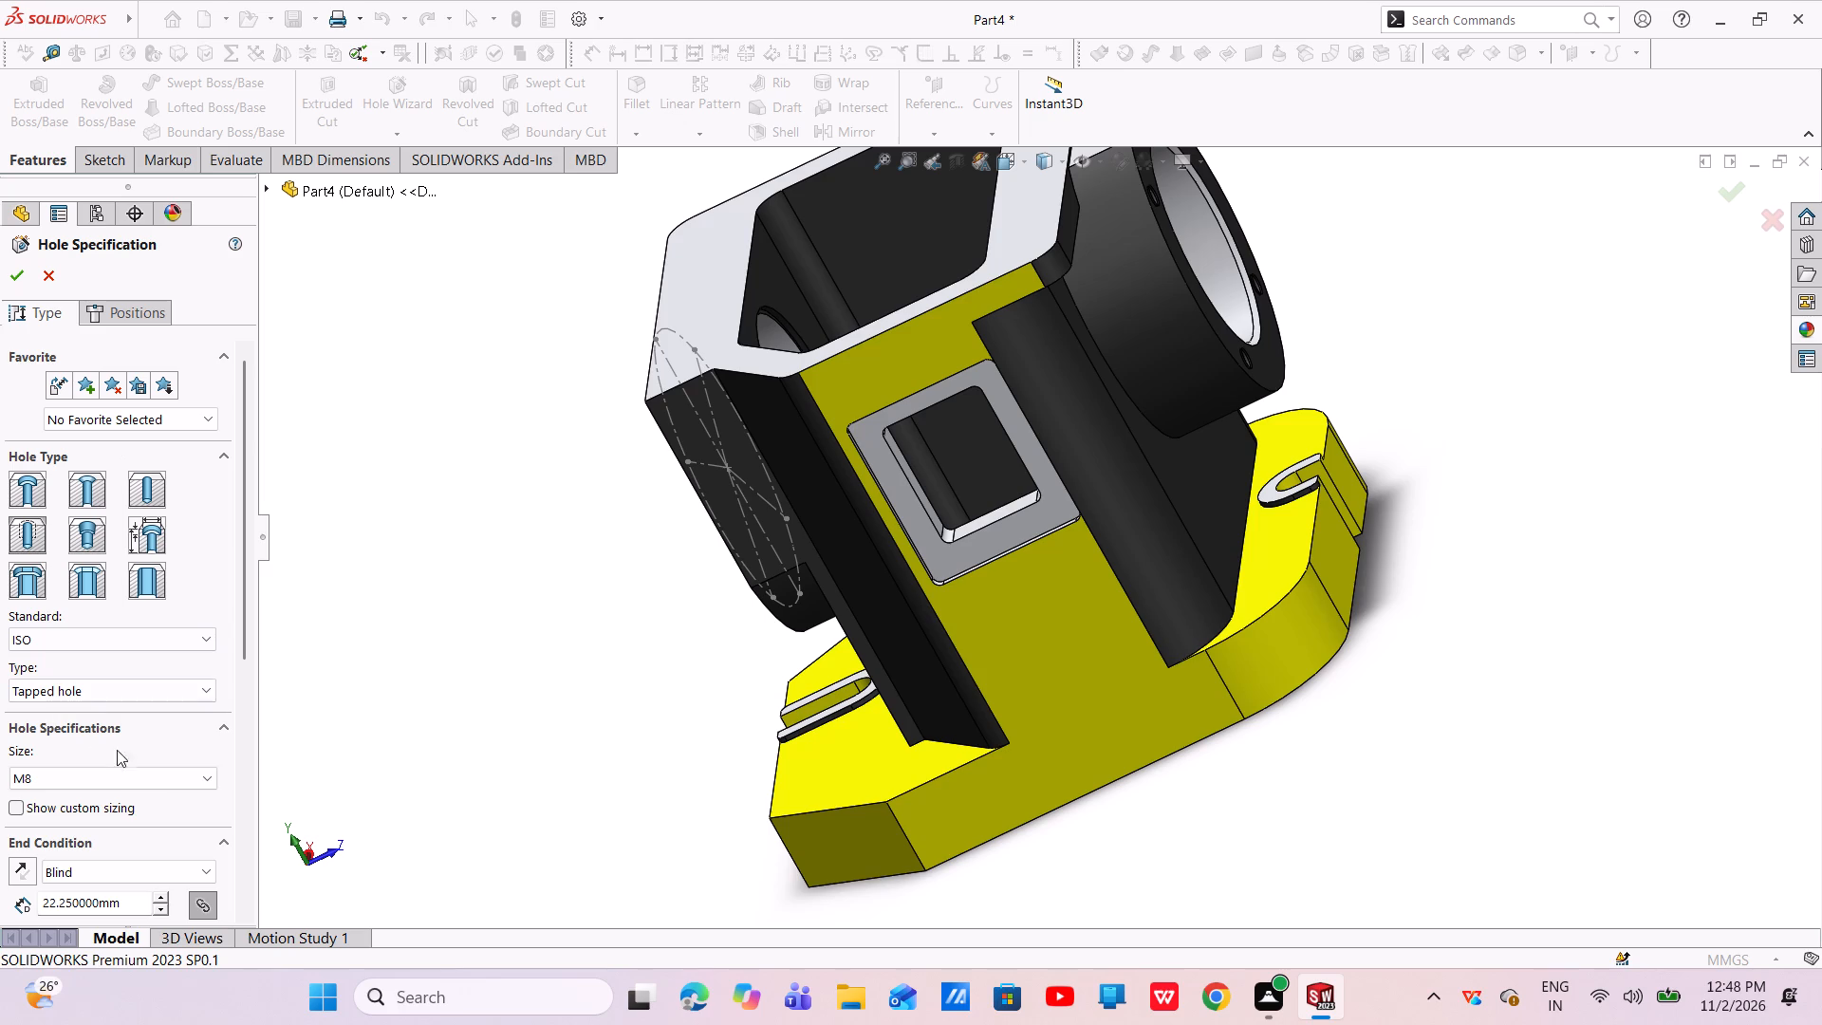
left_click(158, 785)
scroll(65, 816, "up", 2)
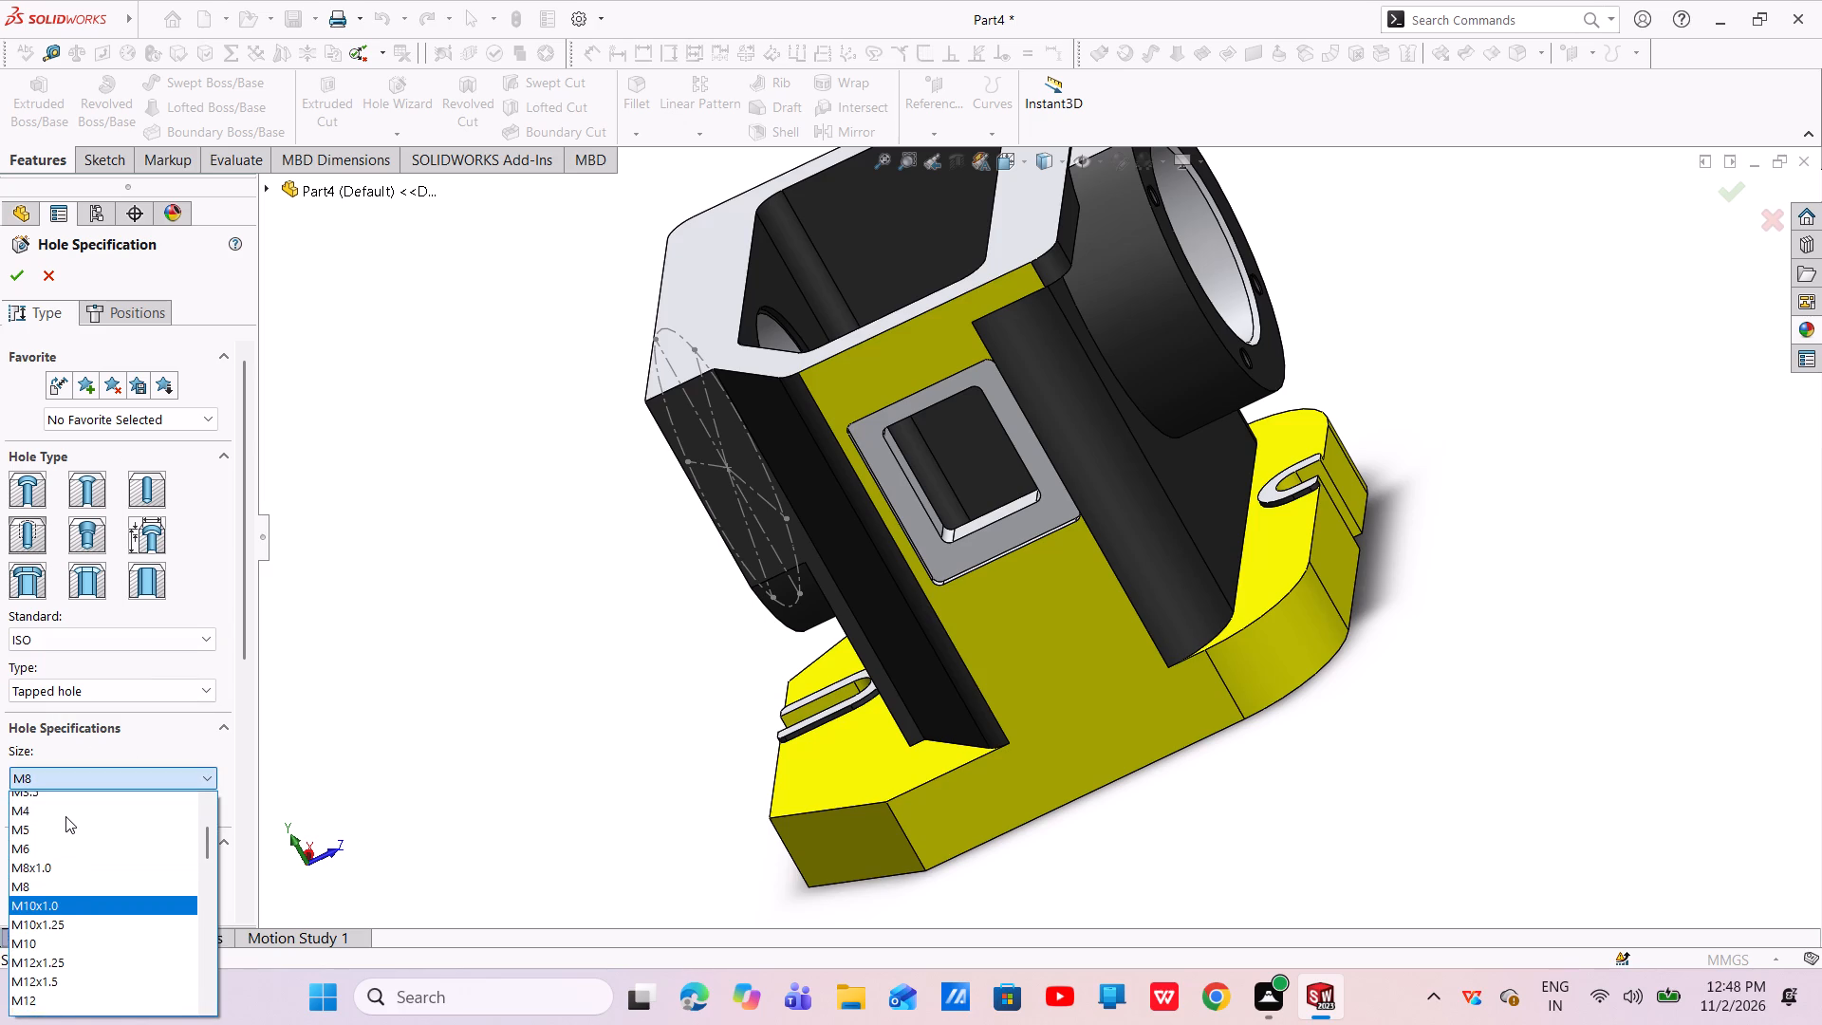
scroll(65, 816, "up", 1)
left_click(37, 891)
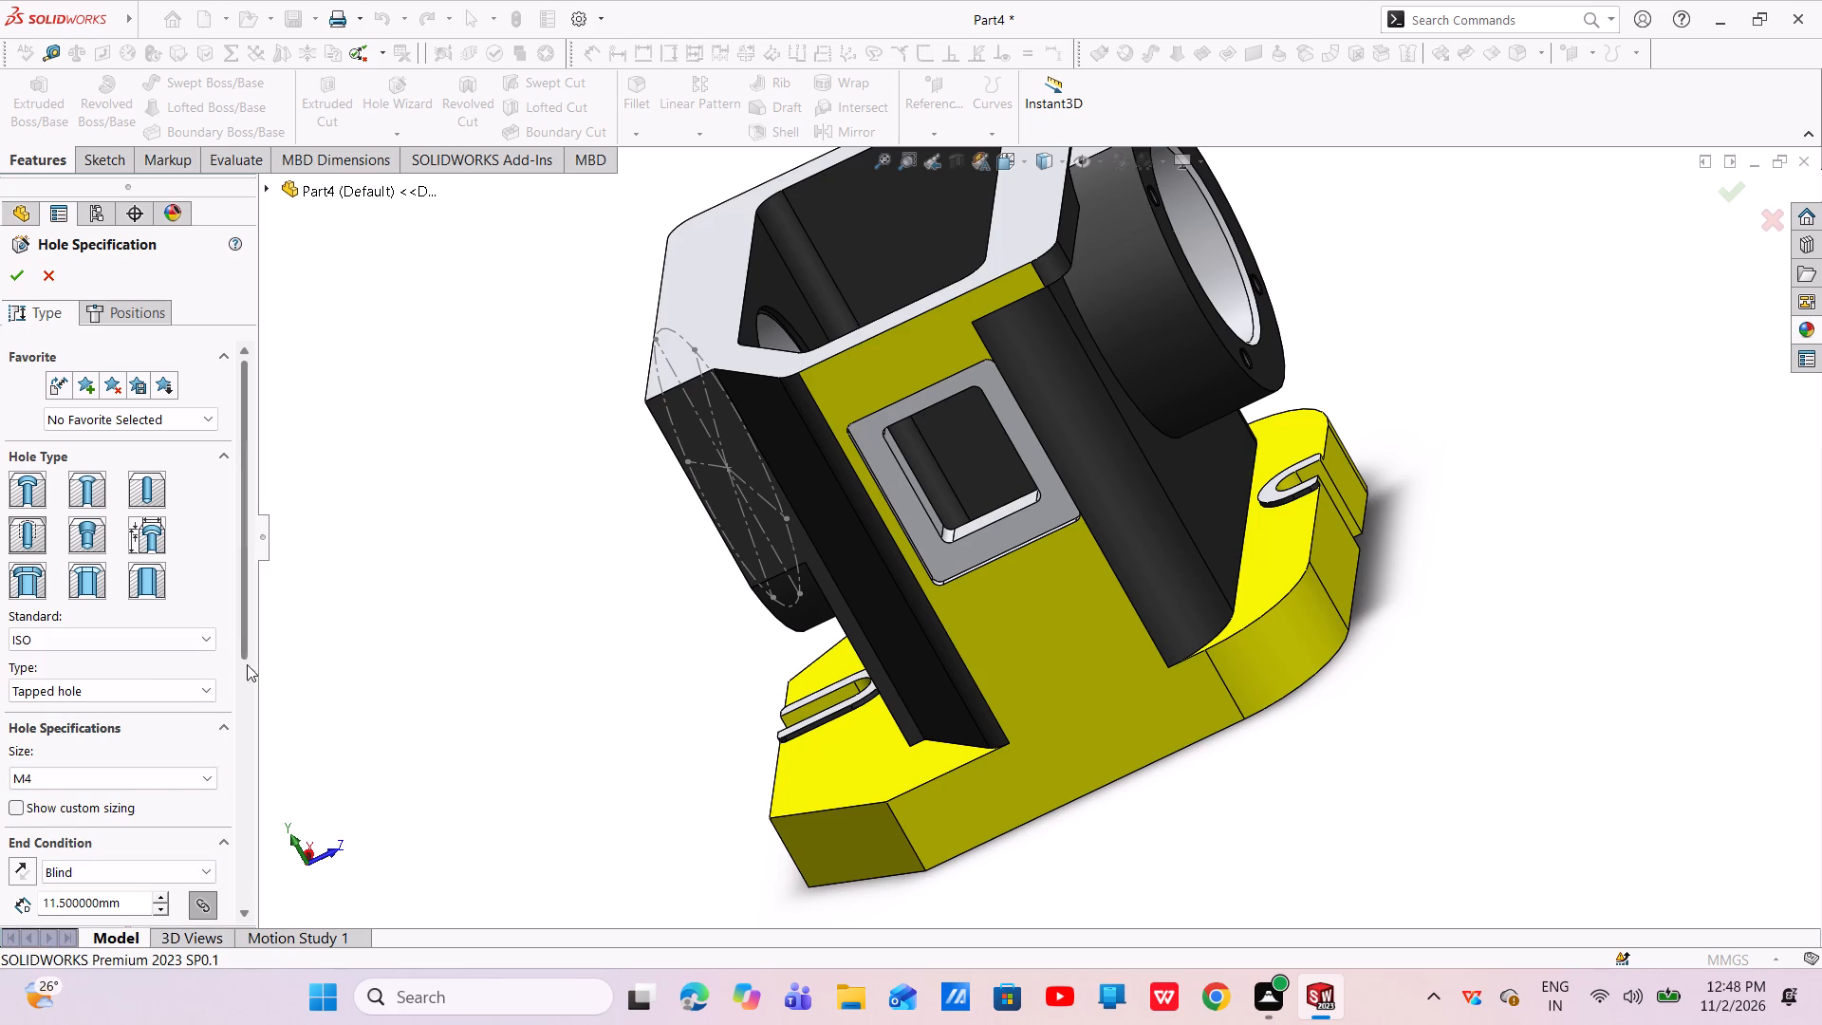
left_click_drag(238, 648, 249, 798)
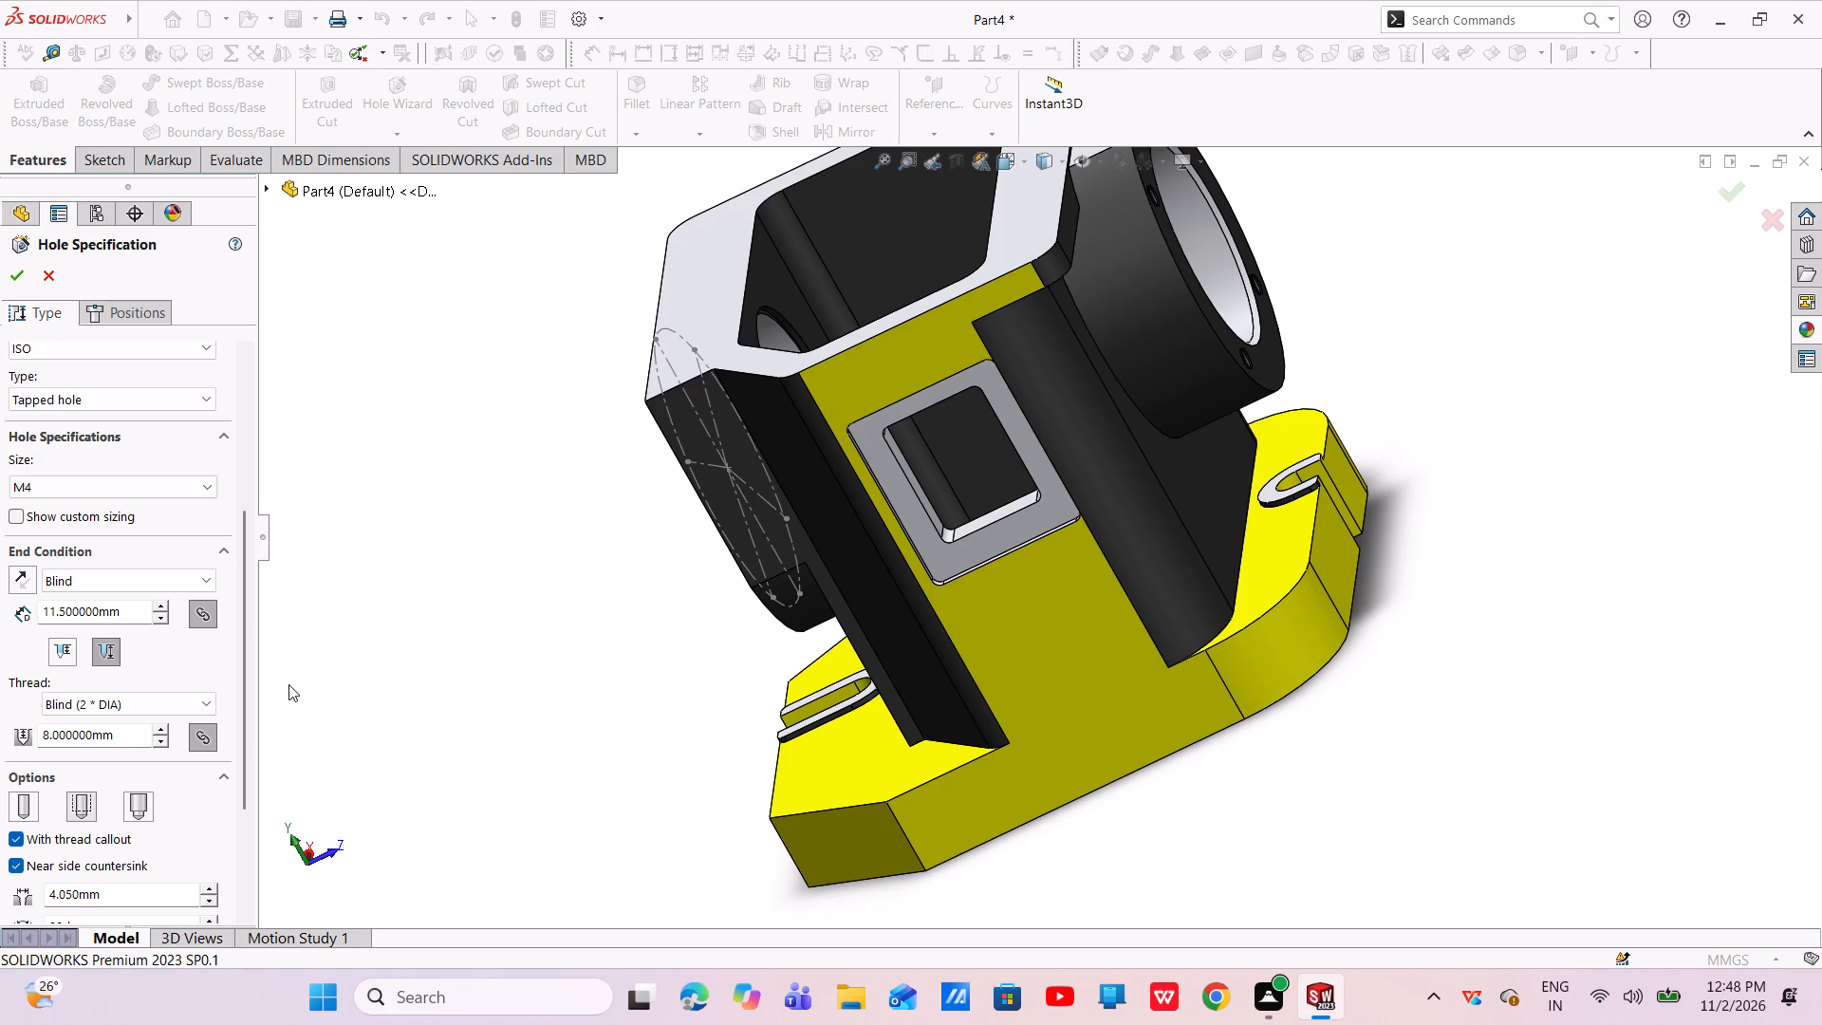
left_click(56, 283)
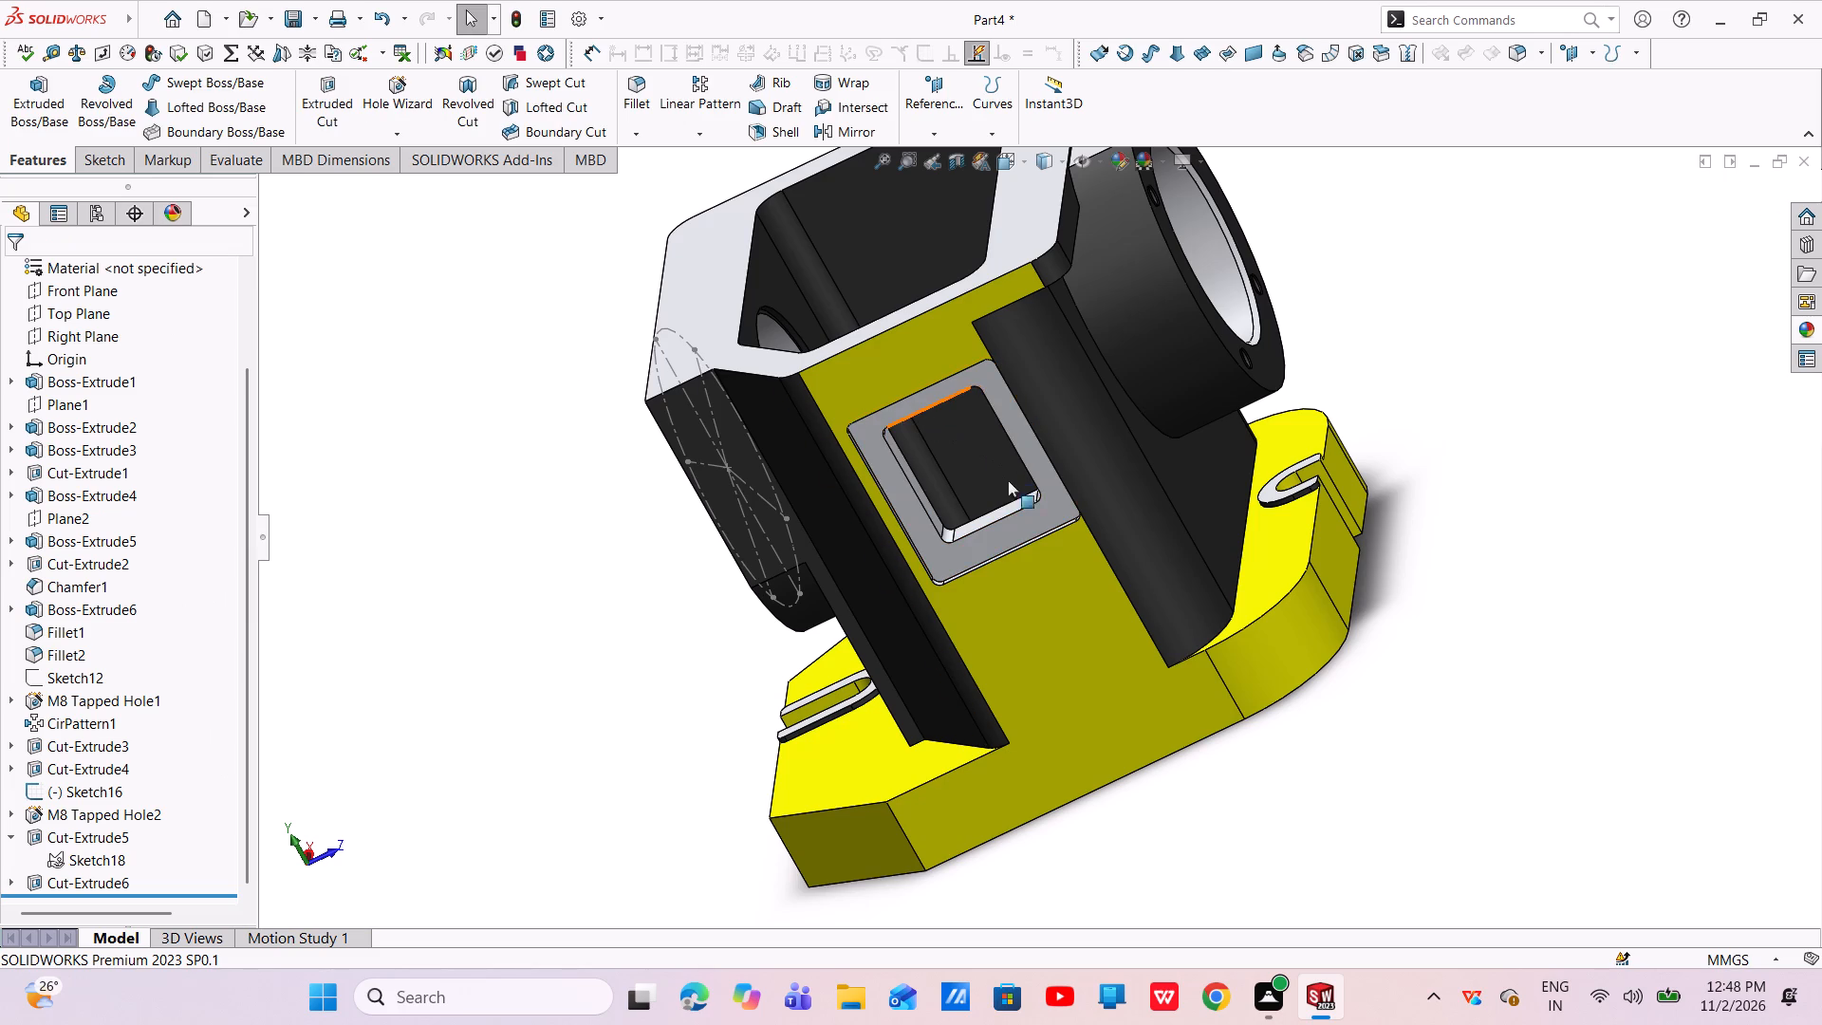
Sketch a corner rectangle about 50 mm wide on the window's step face, between the outer and inner rounded outlines.
left_click(1013, 522)
left_click(1098, 468)
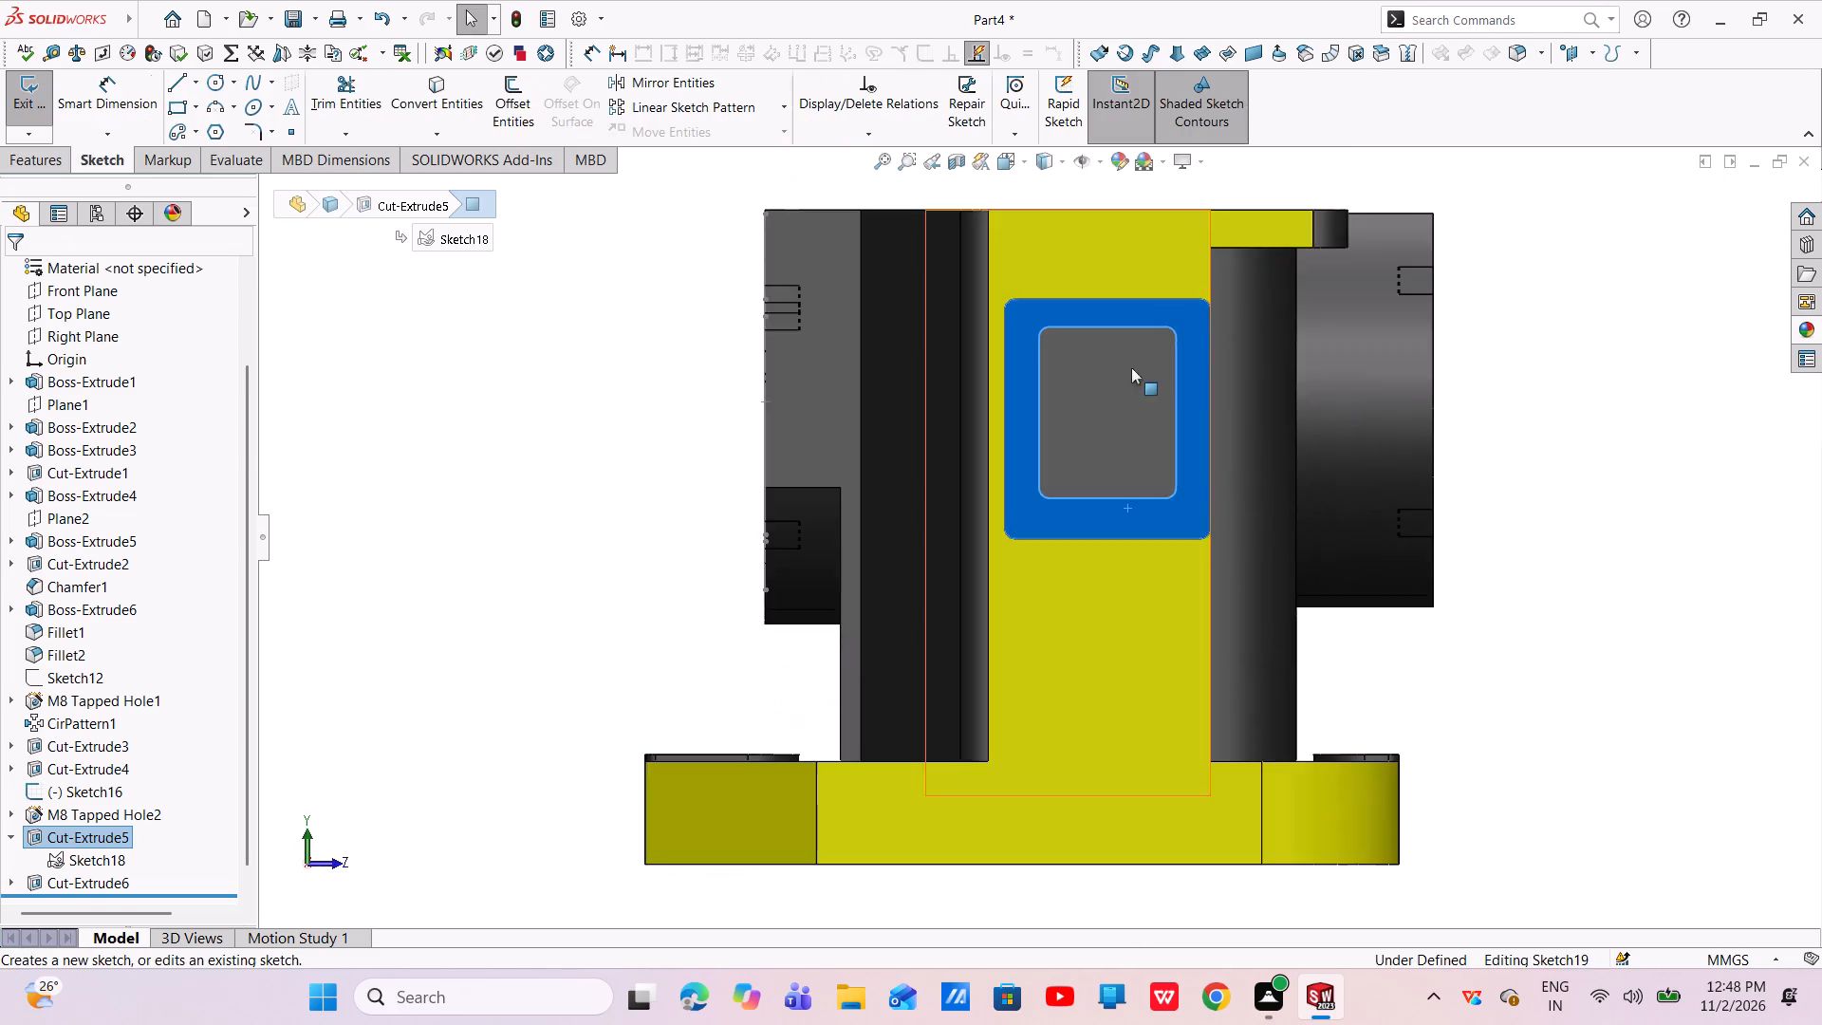
scroll(1226, 356, "down", 3)
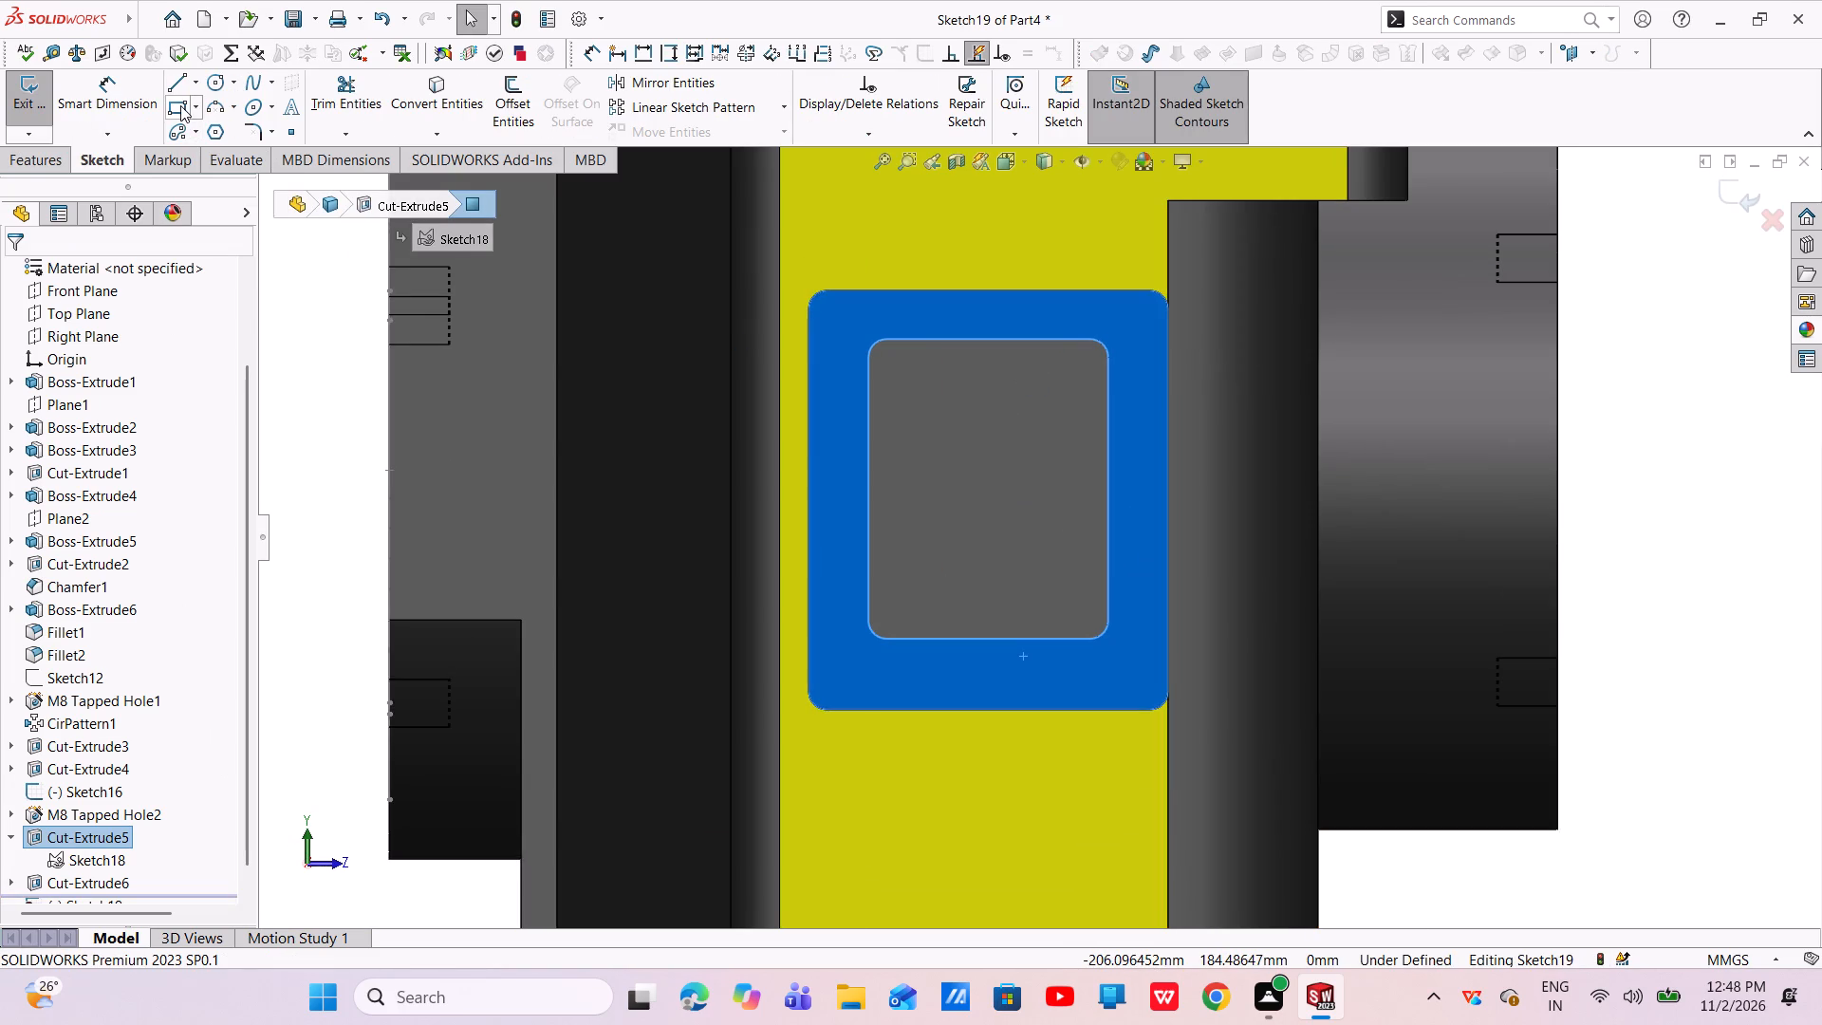
left_click(180, 105)
left_click(843, 323)
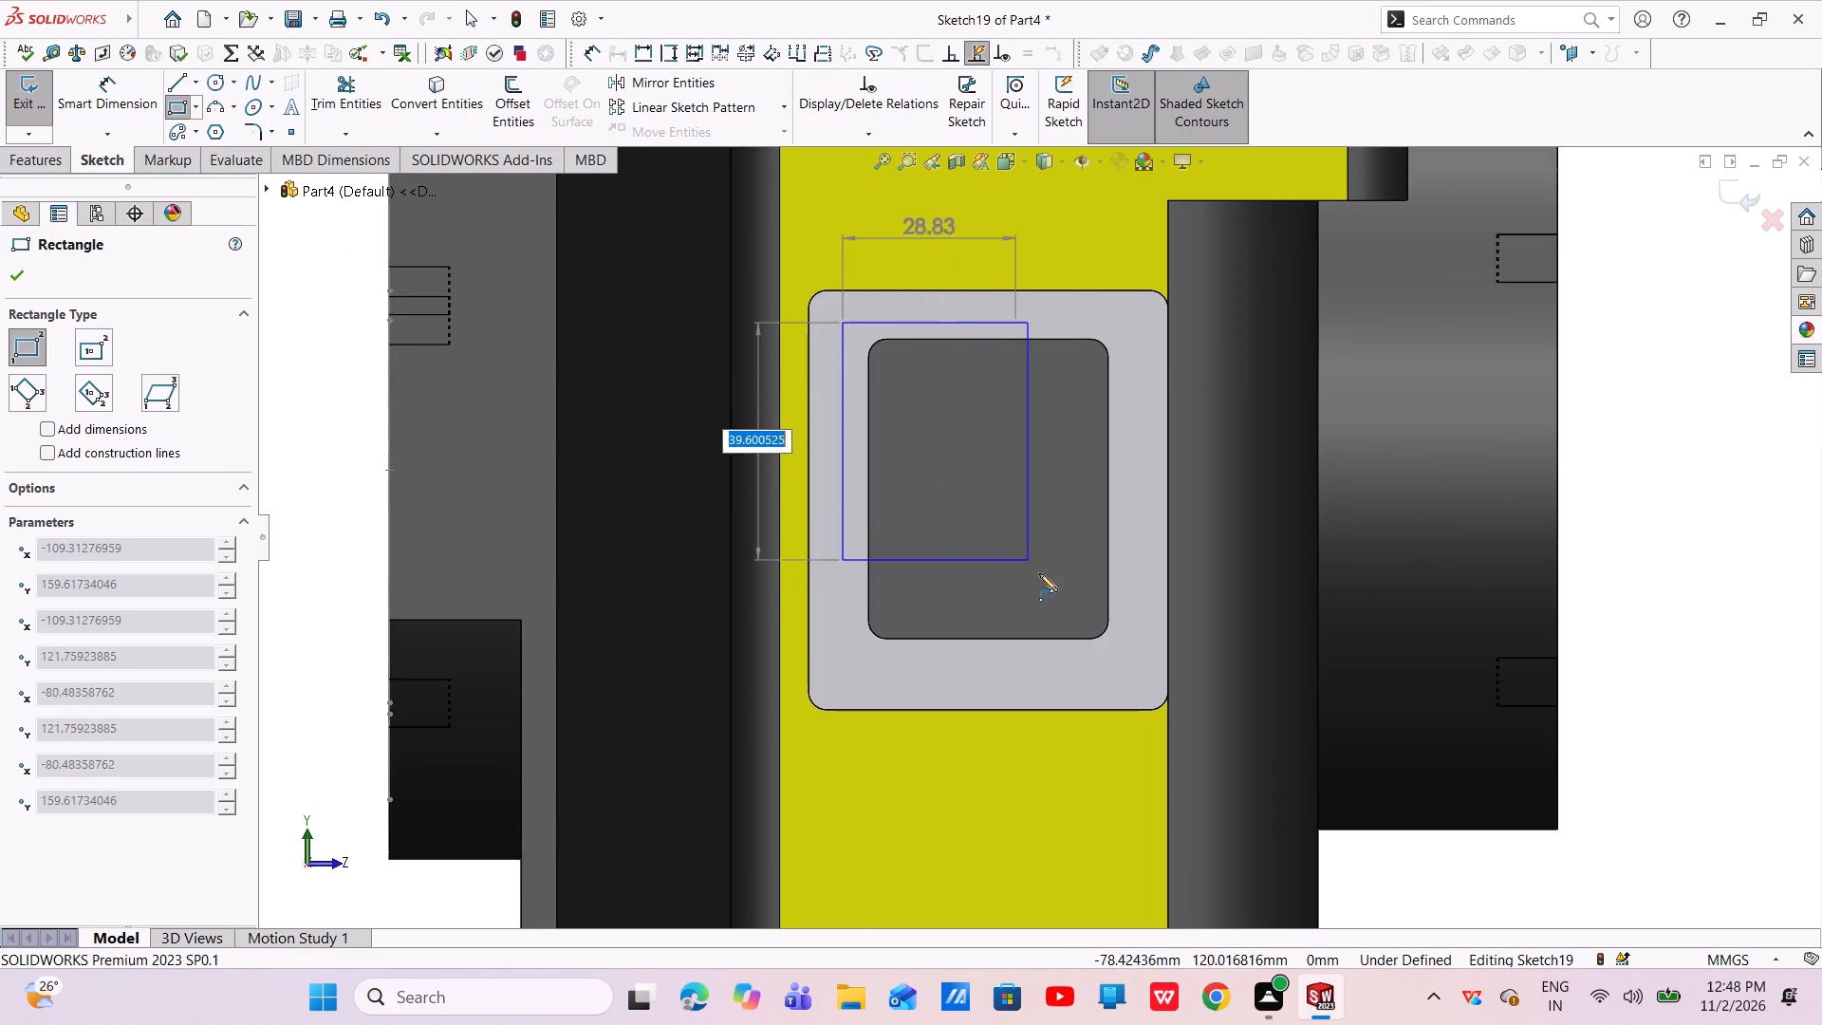
left_click(1144, 674)
right_click(1144, 674)
left_click(1164, 678)
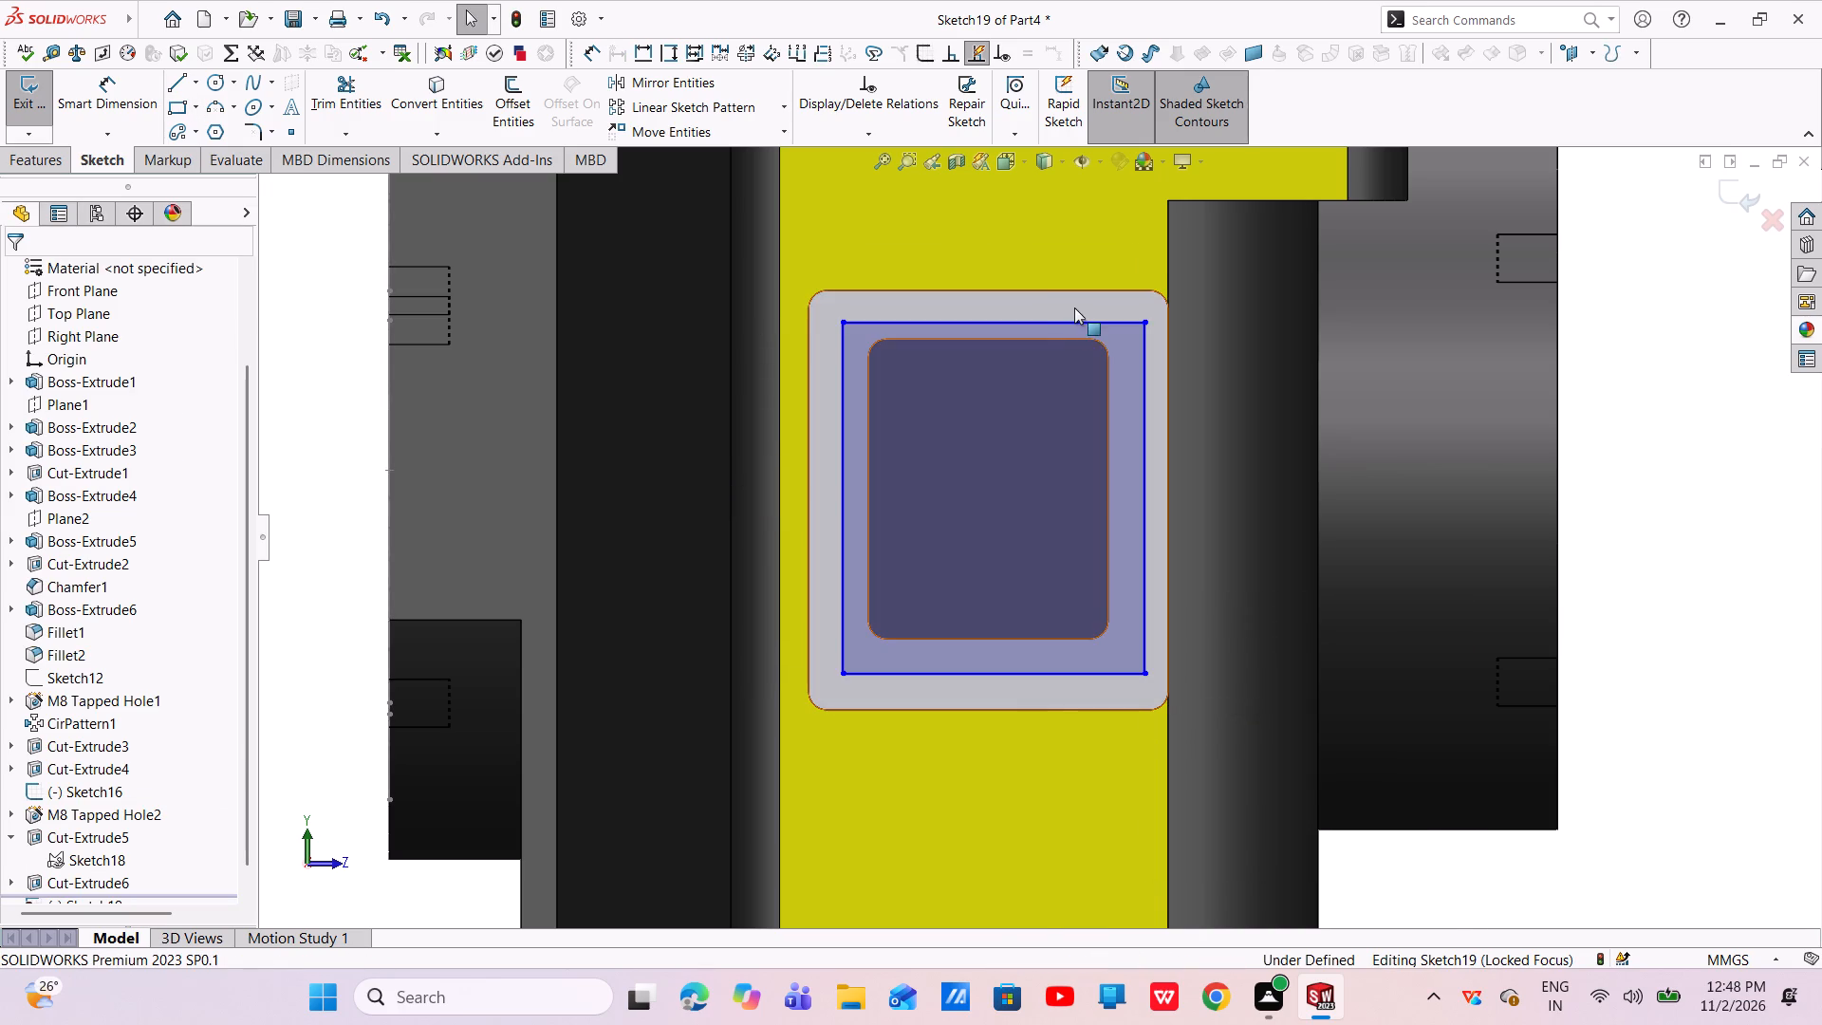
left_click_drag(1043, 322, 1025, 313)
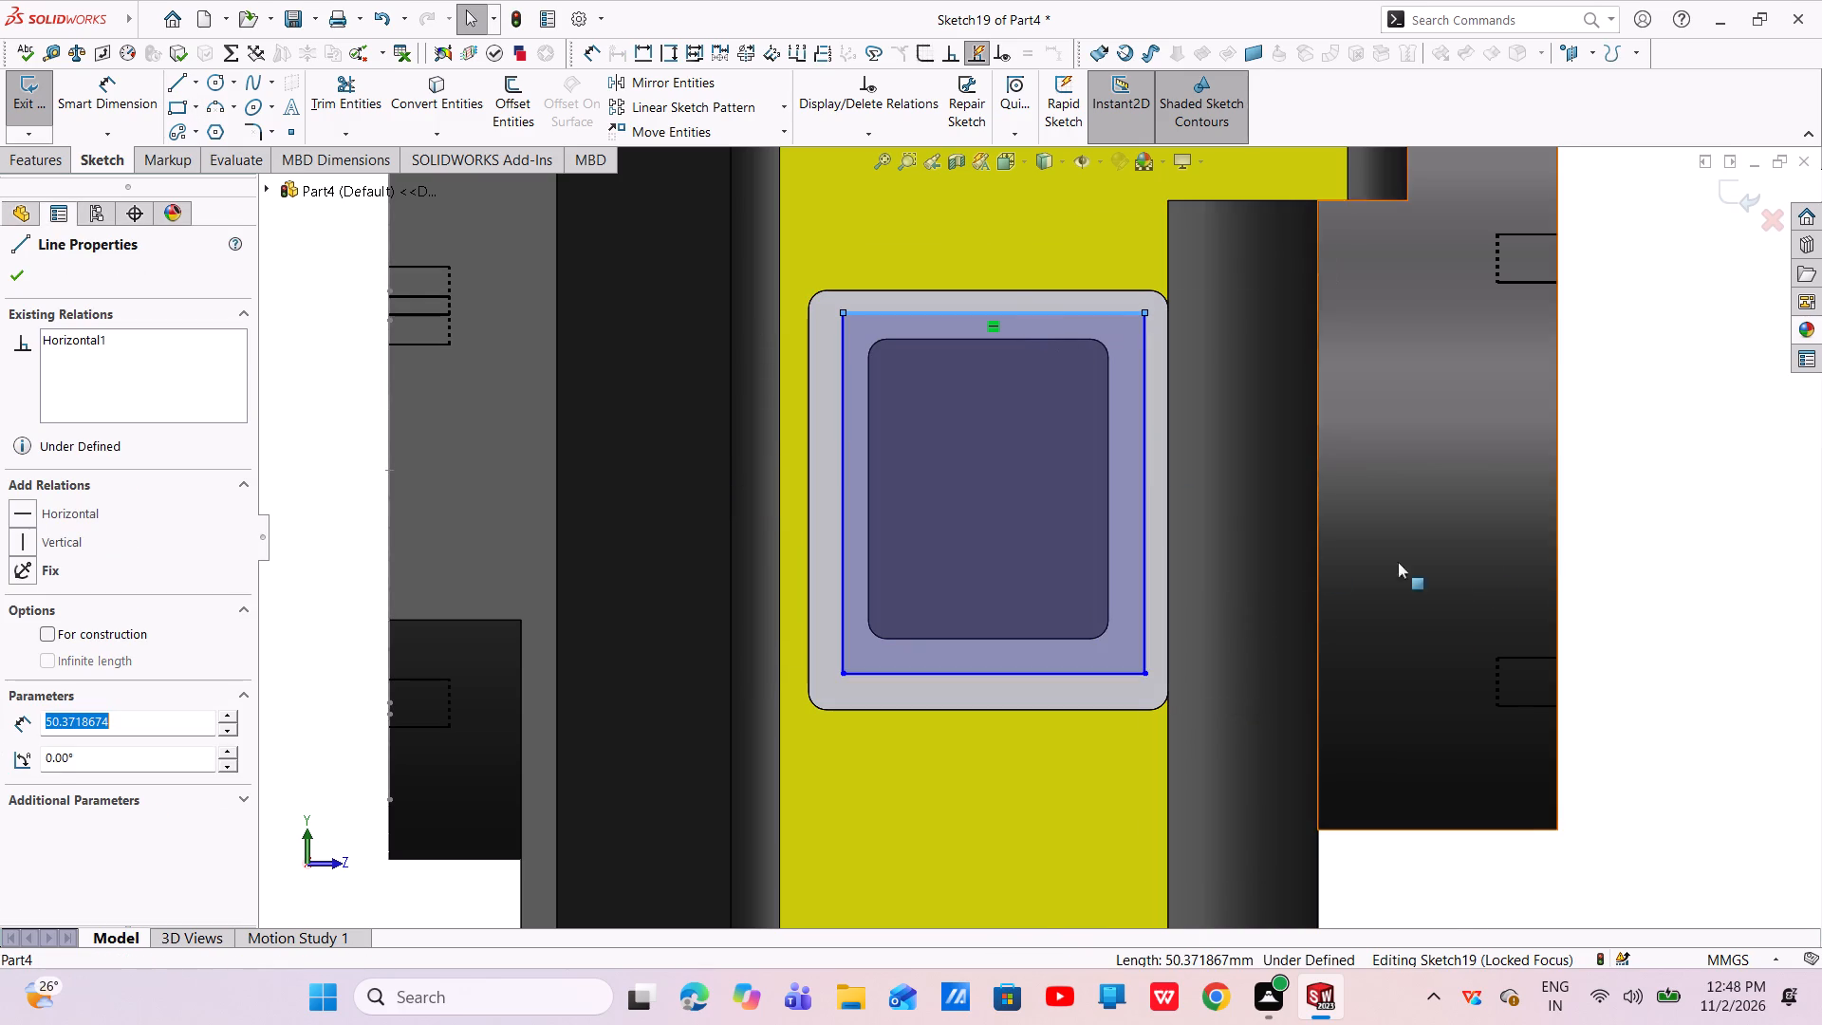
left_click(1734, 541)
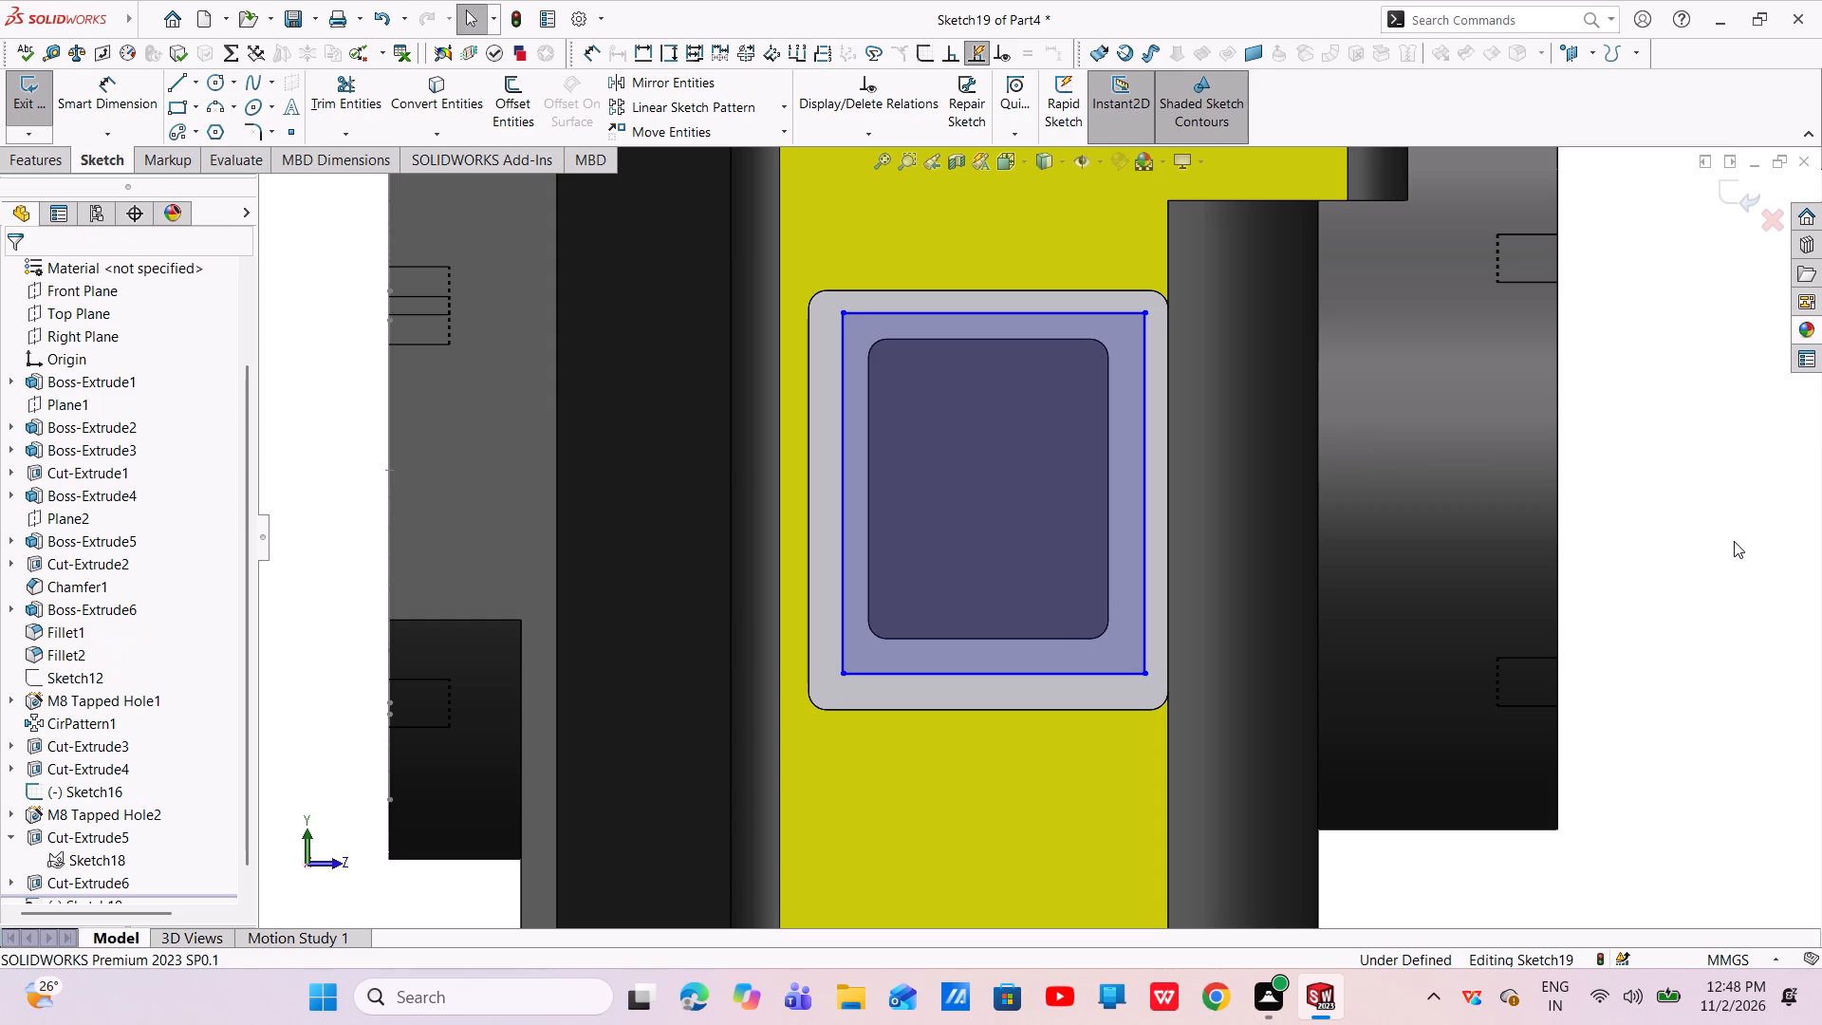
Convert all four lines of the new rectangle to construction geometry.
left_click(1028, 323)
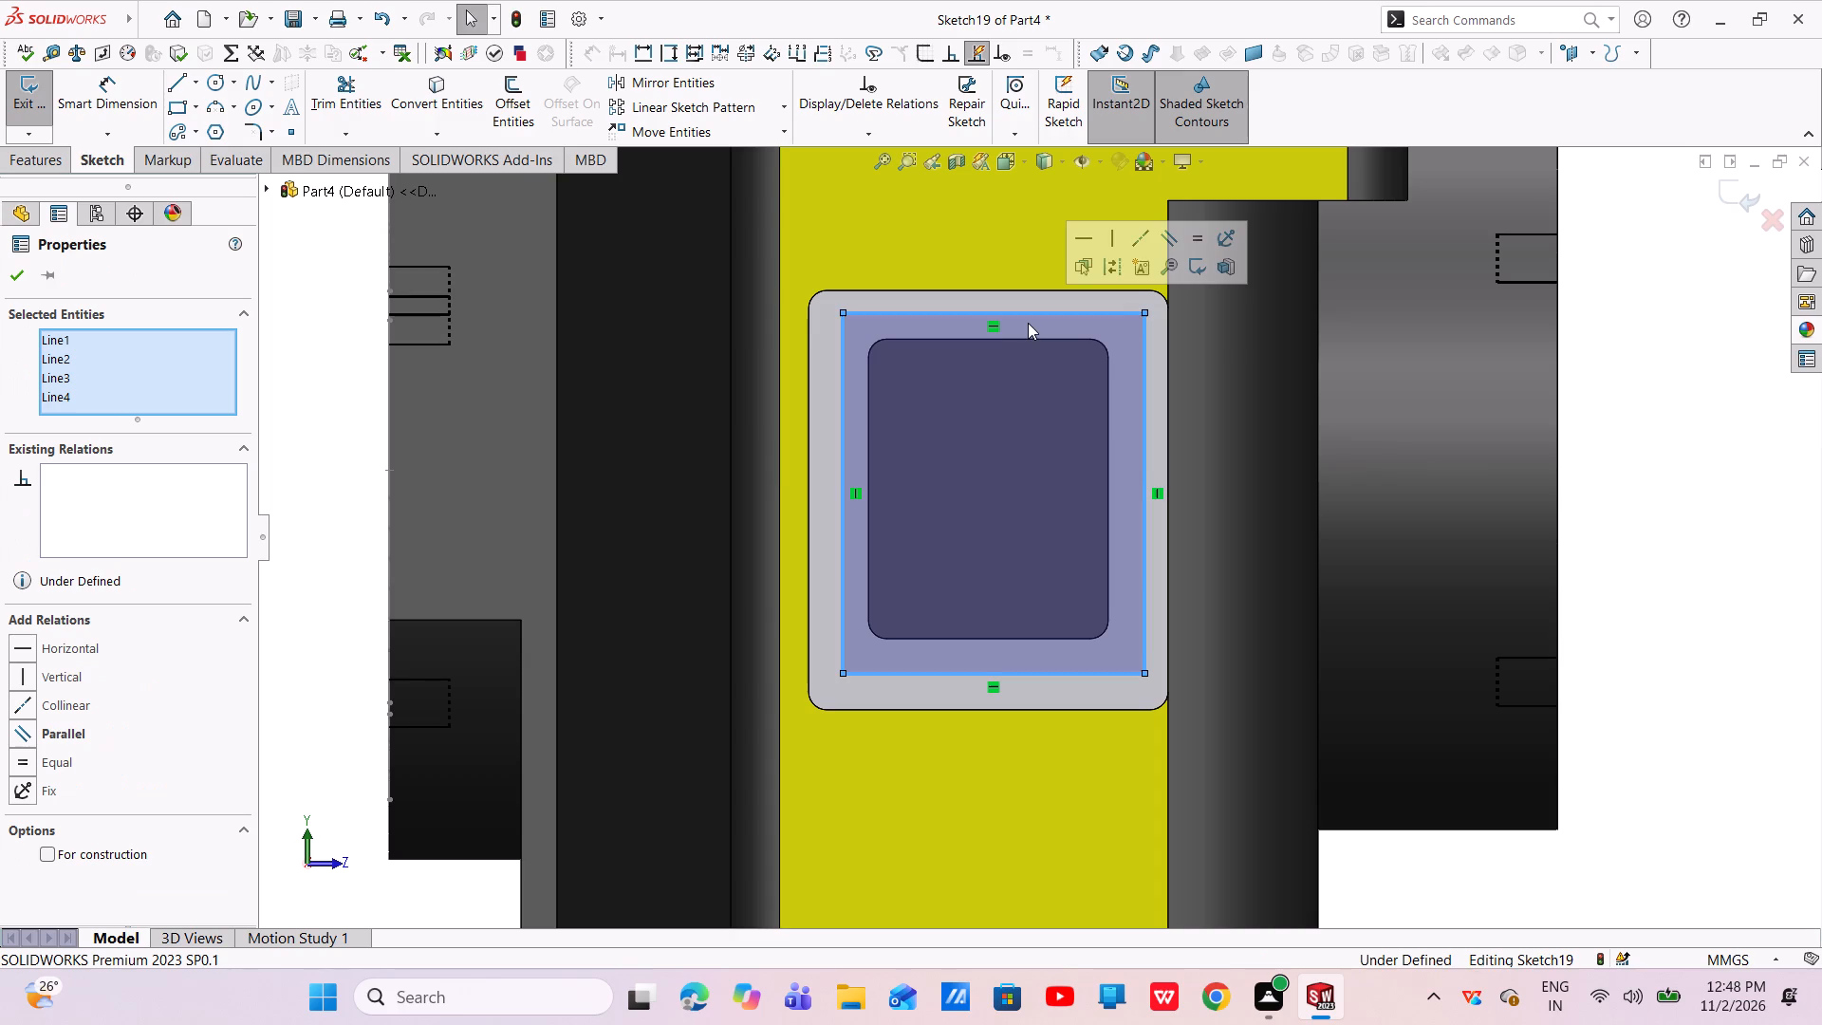
left_click(43, 852)
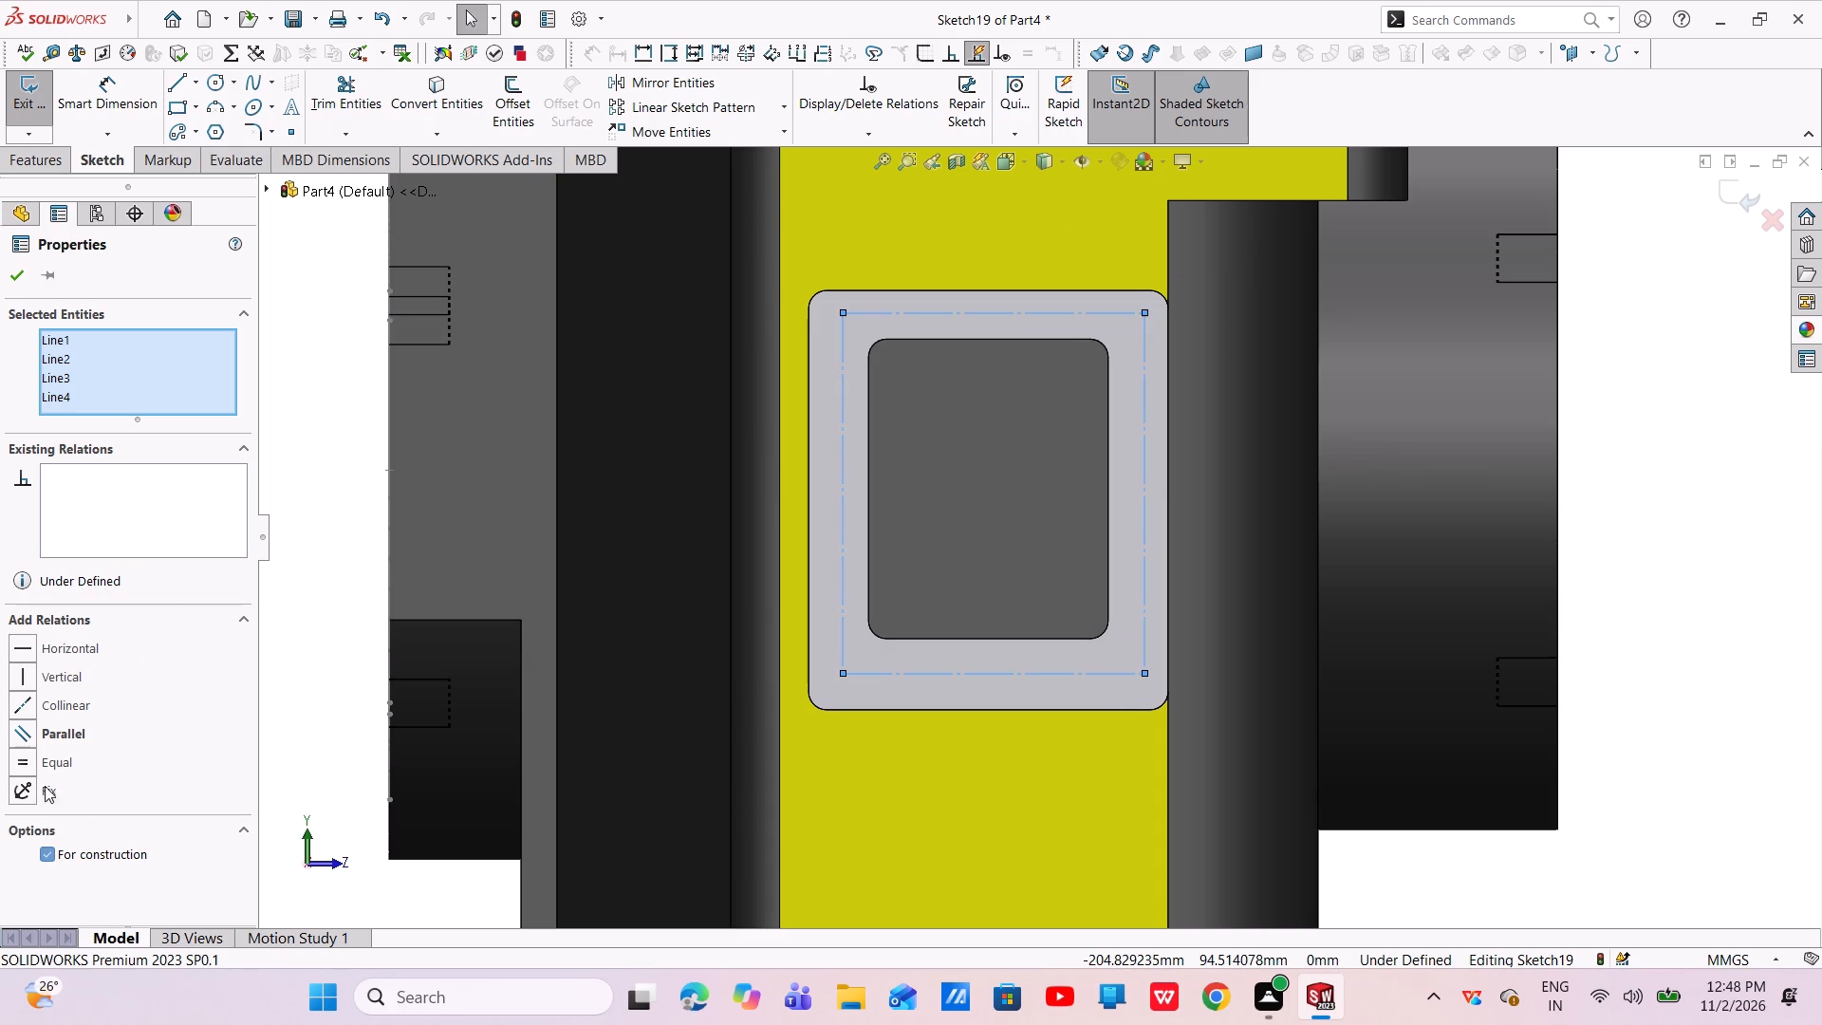
left_click(24, 271)
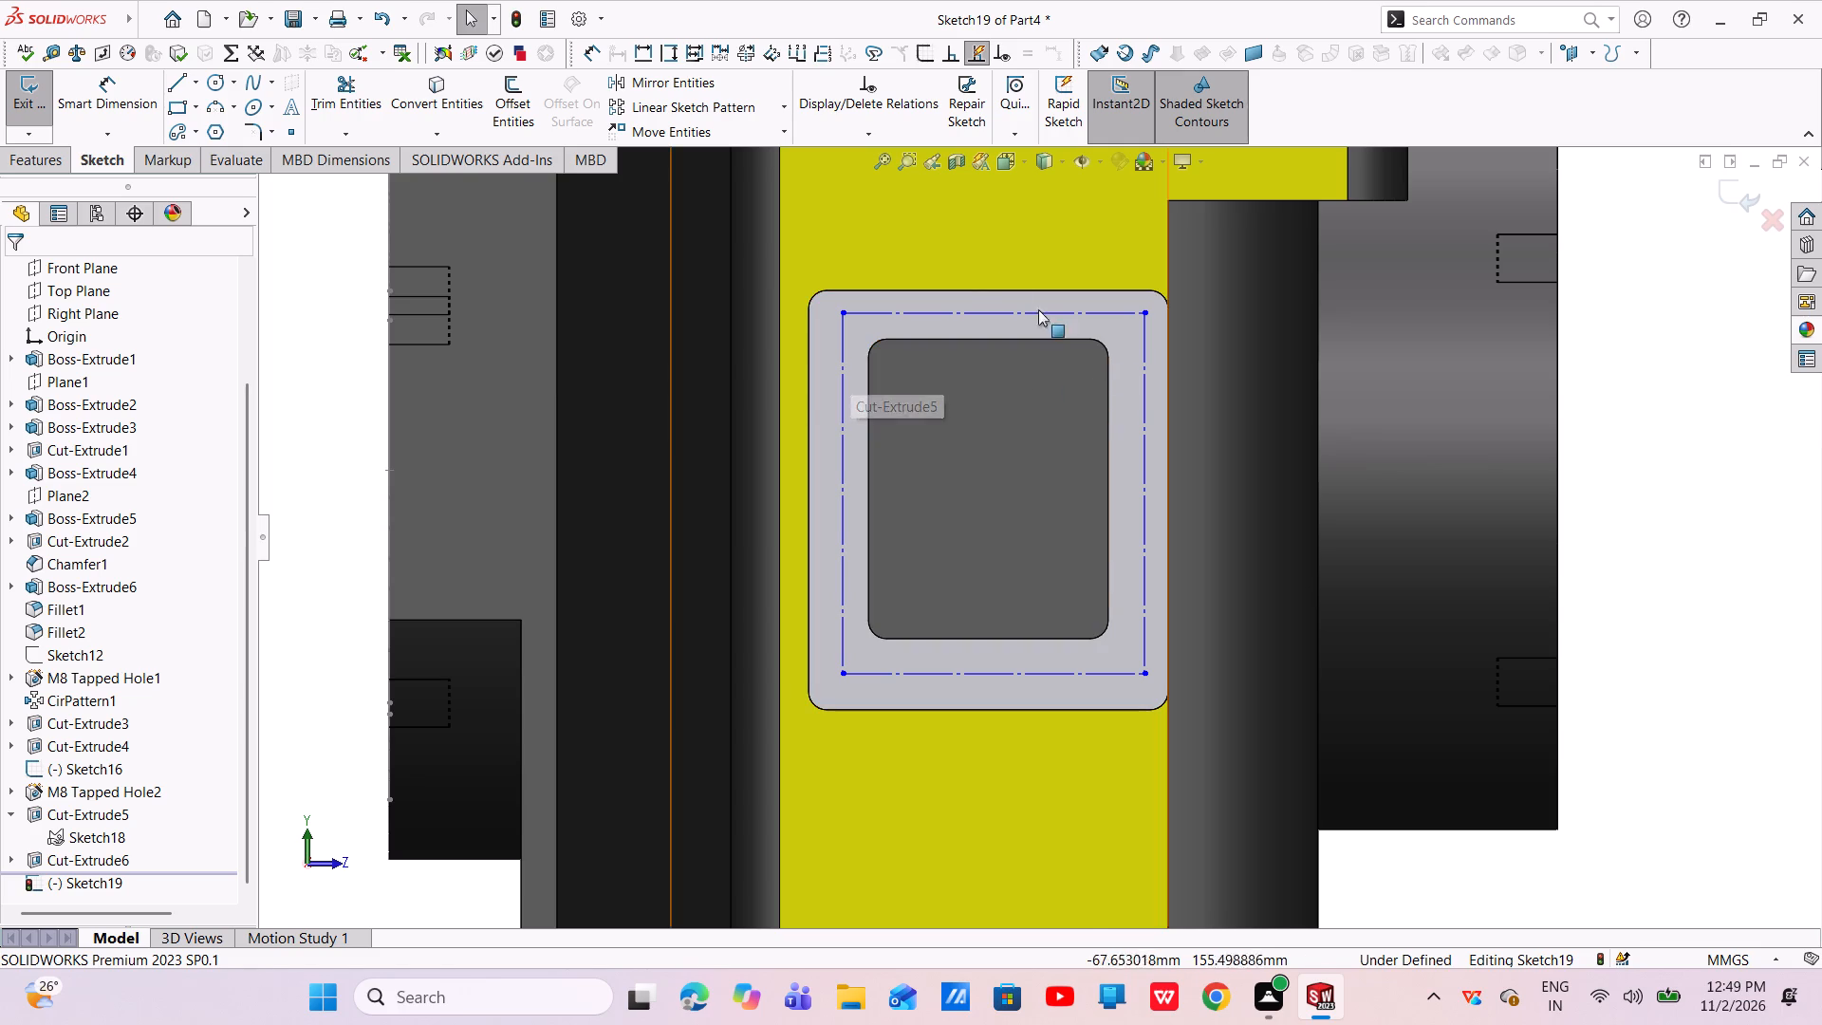
Draw a centerline about 3.9 mm long from the midpoint of the rectangle's upper line to the step face's upper outer edge.
scroll(1011, 303, "down", 5)
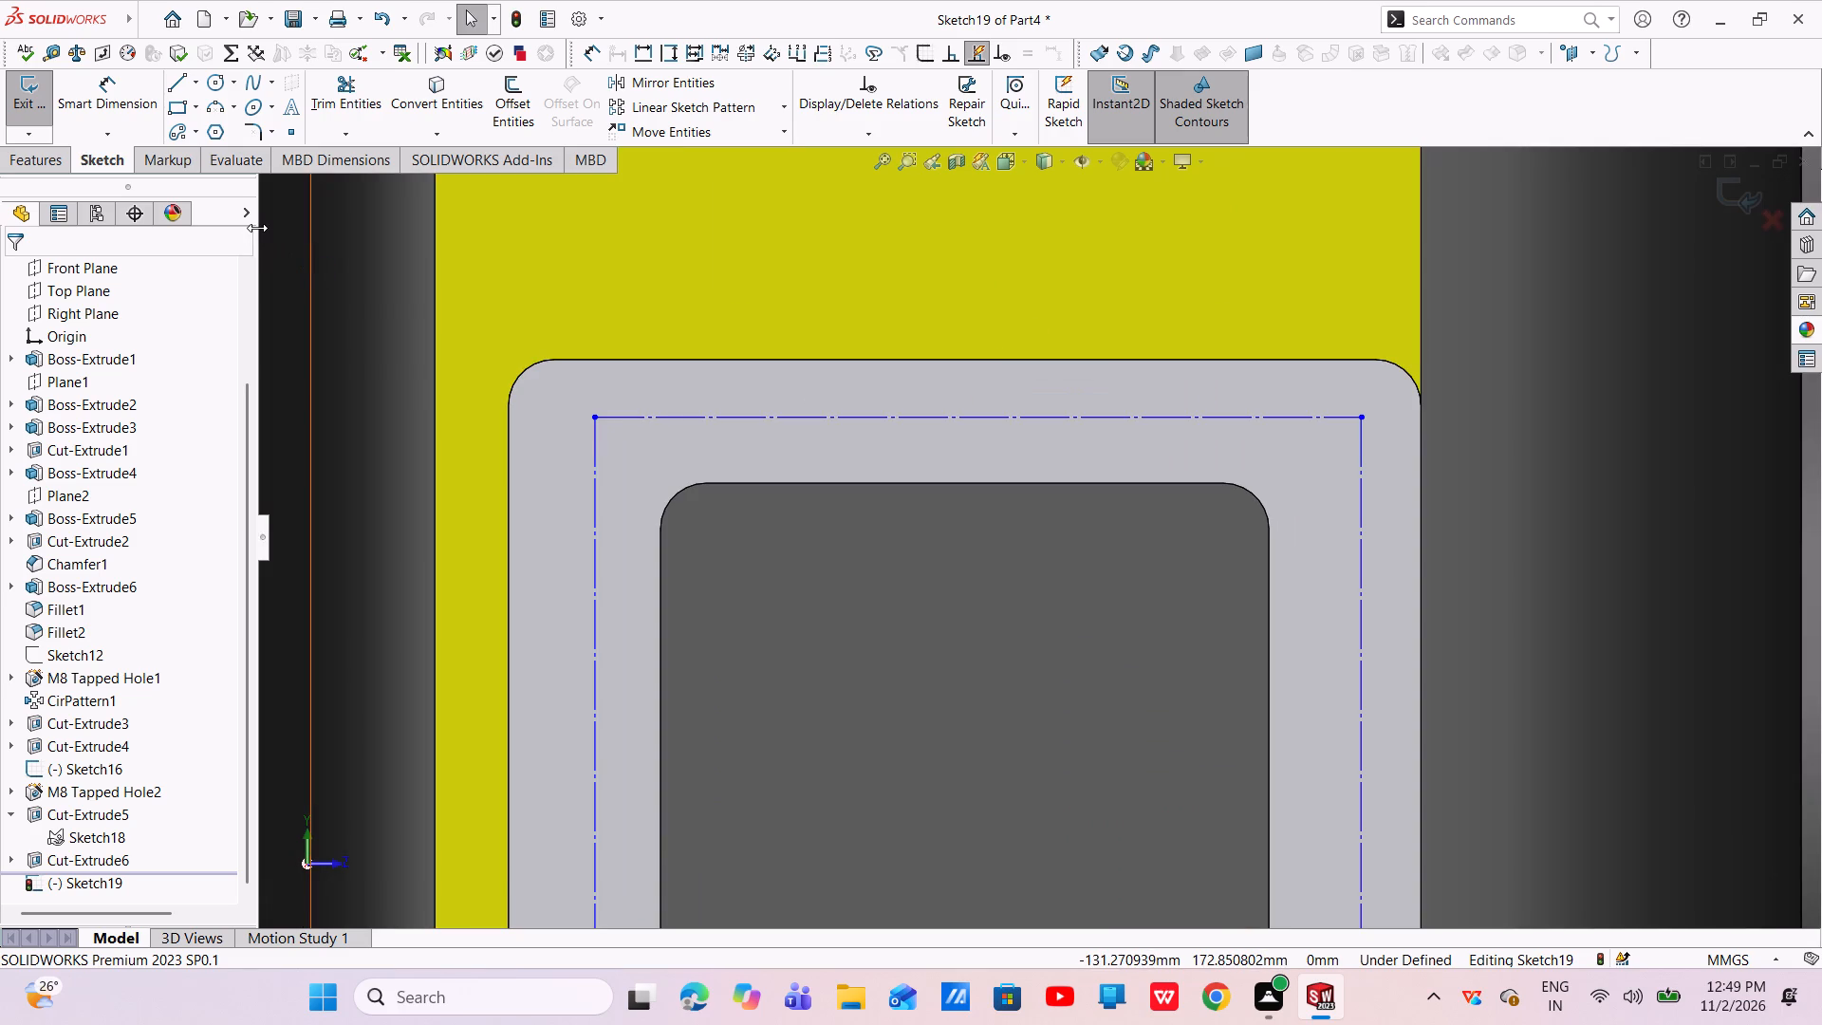
left_click(195, 92)
left_click(198, 133)
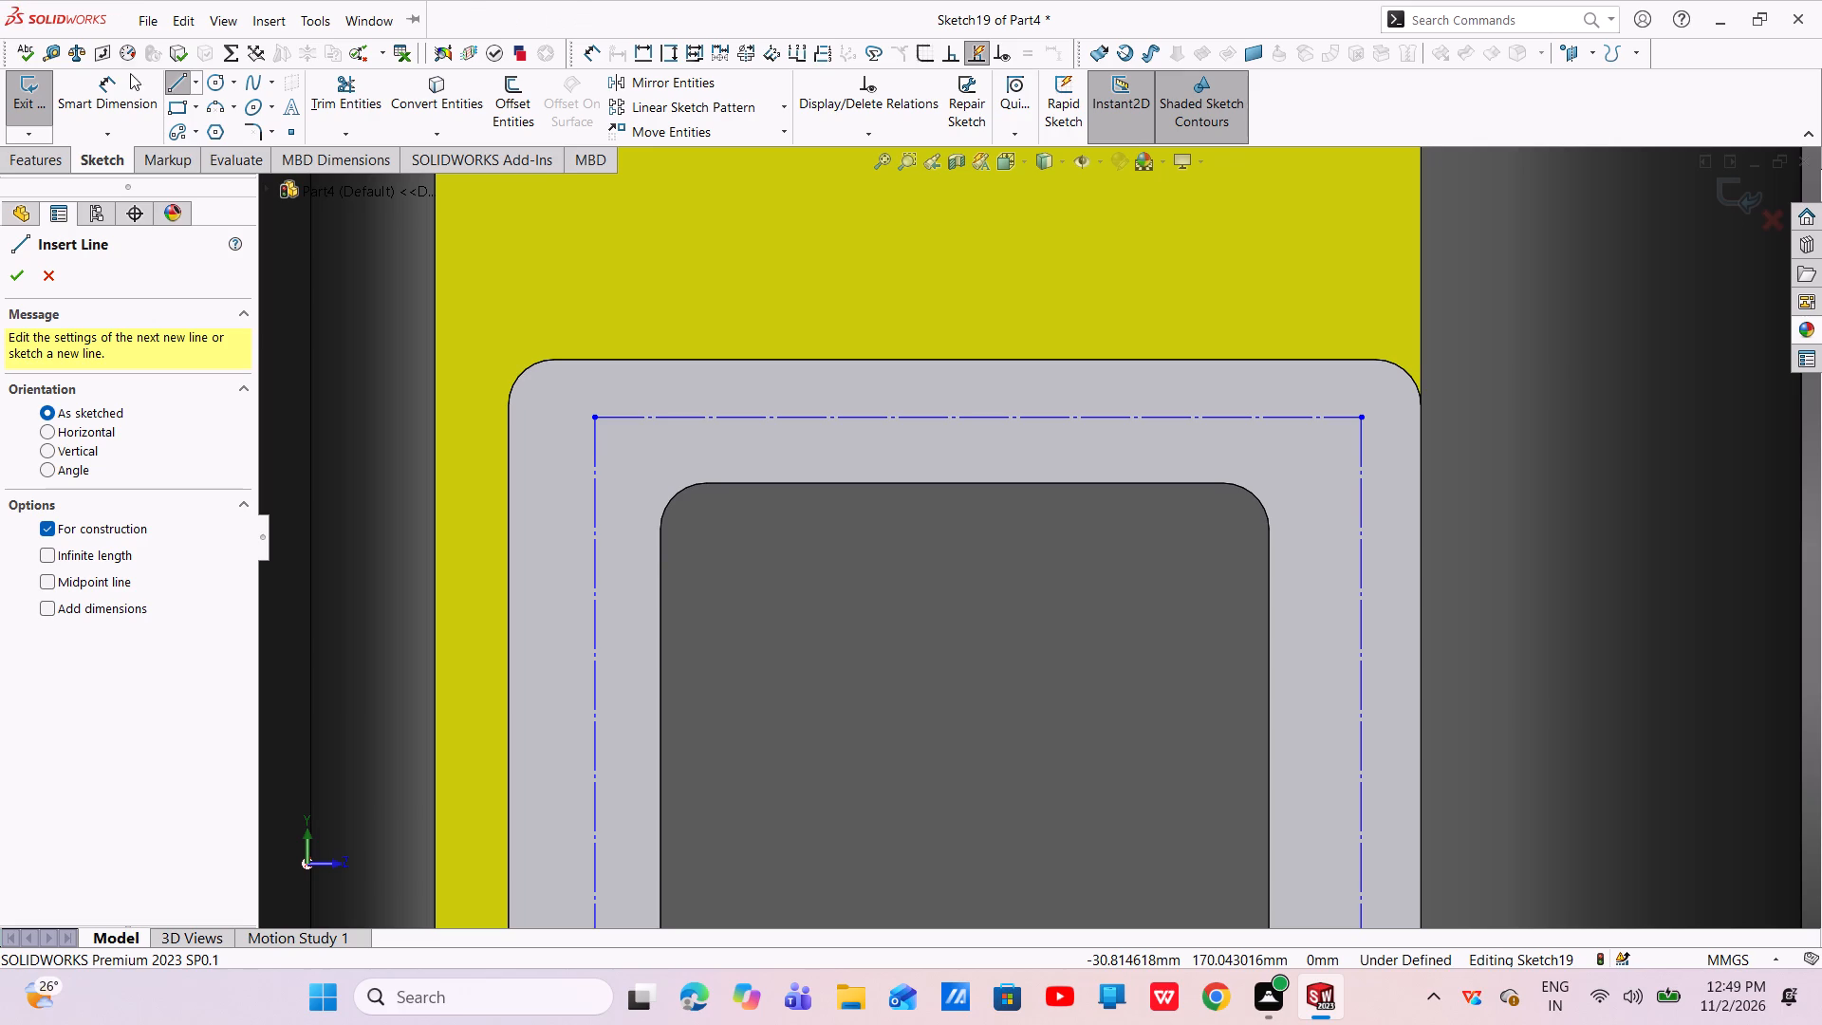
scroll(1106, 383, "down", 1)
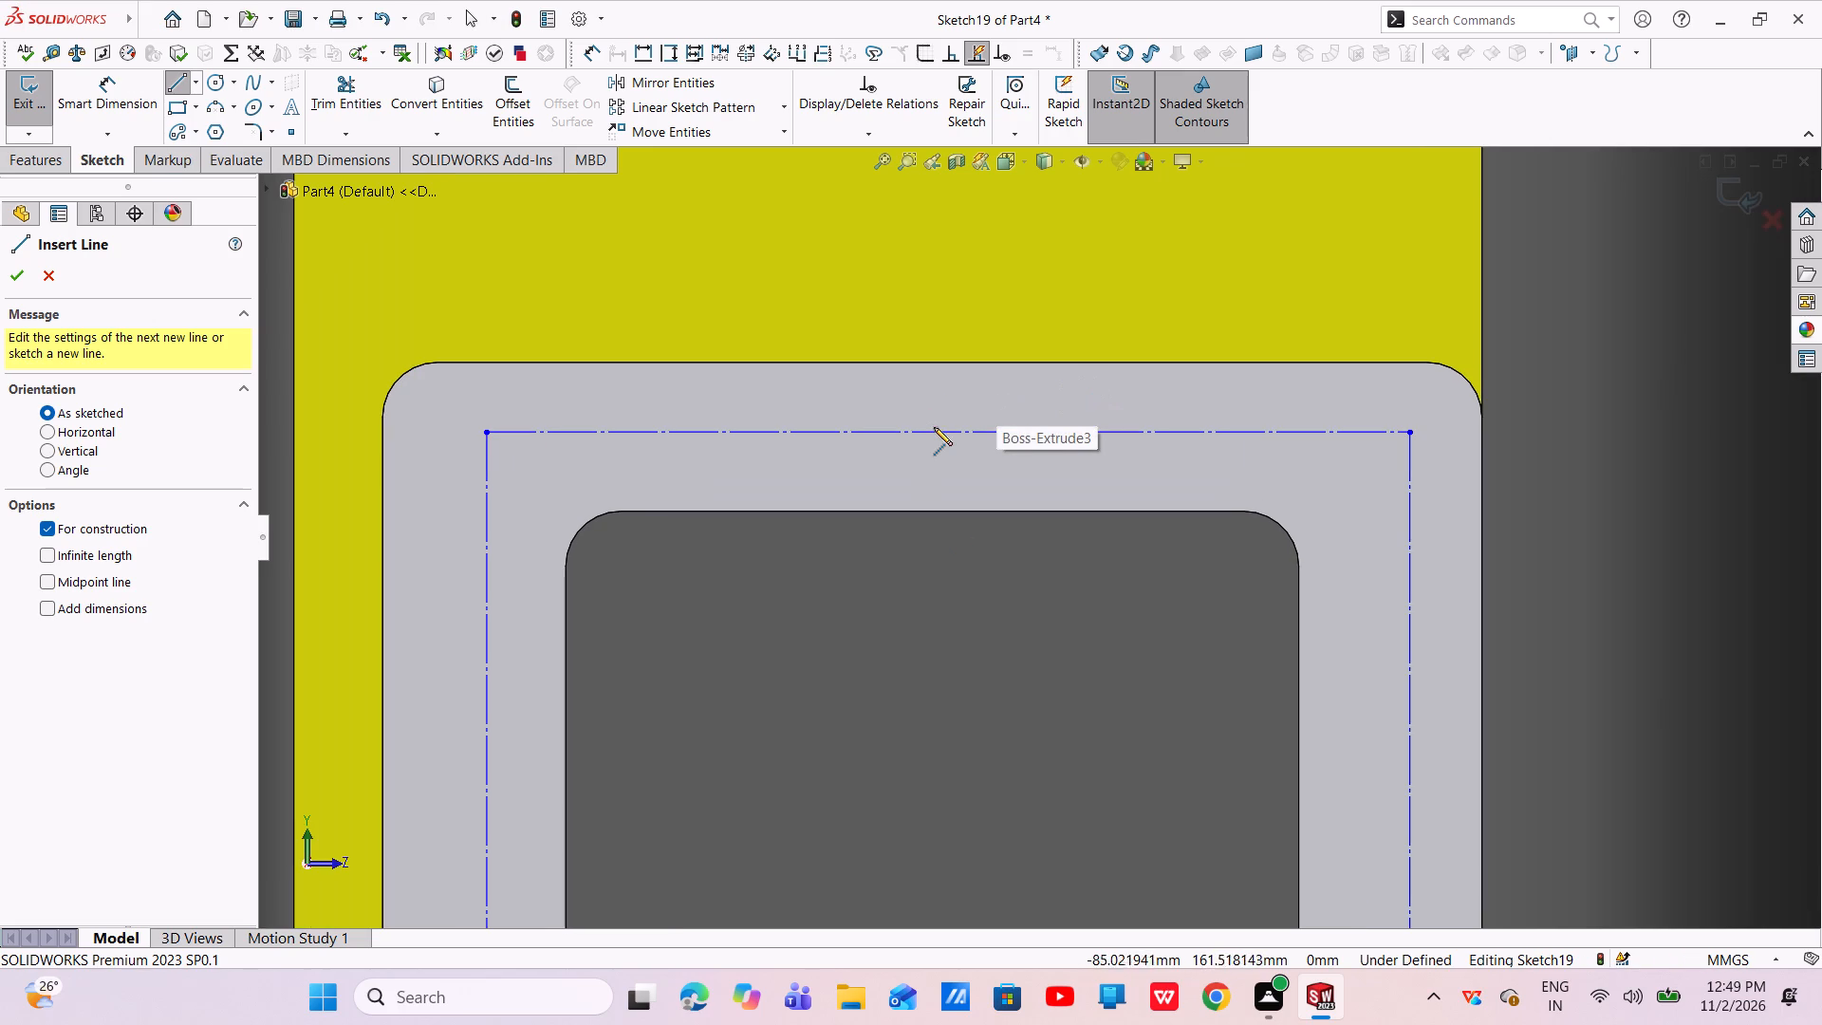
left_click(946, 431)
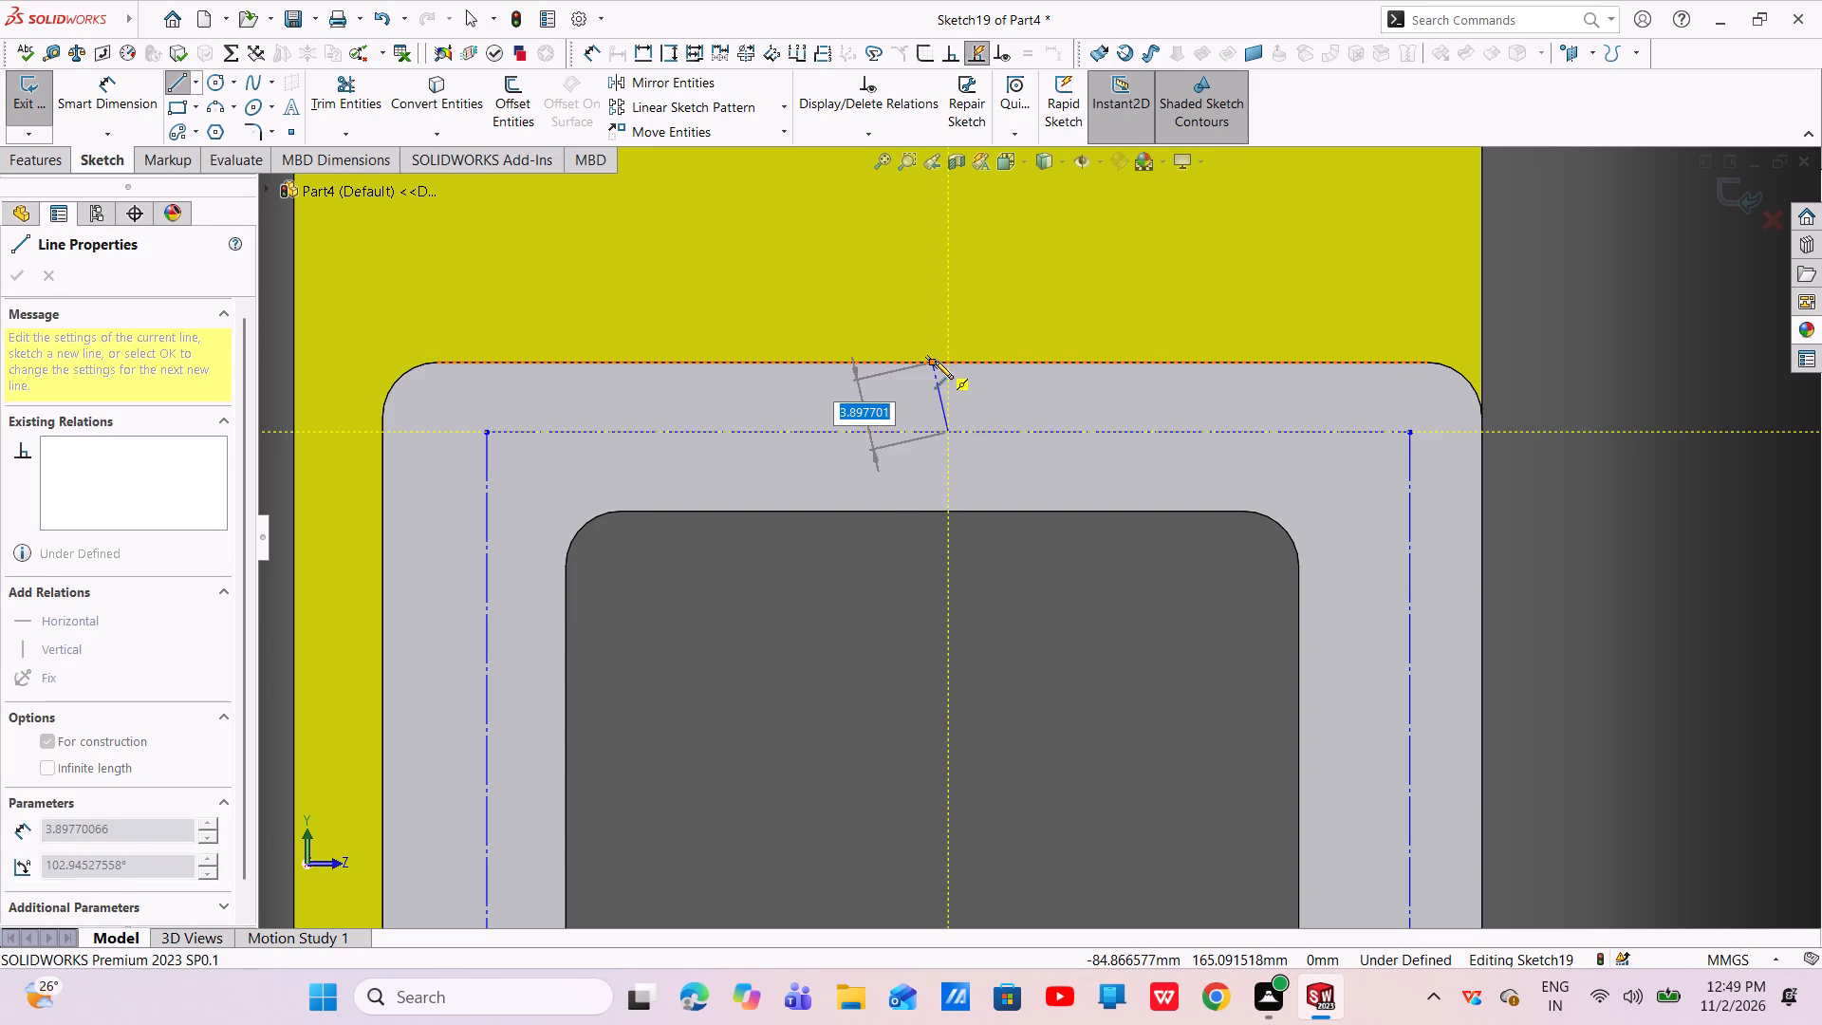
left_click(935, 361)
right_click(935, 361)
left_click(943, 367)
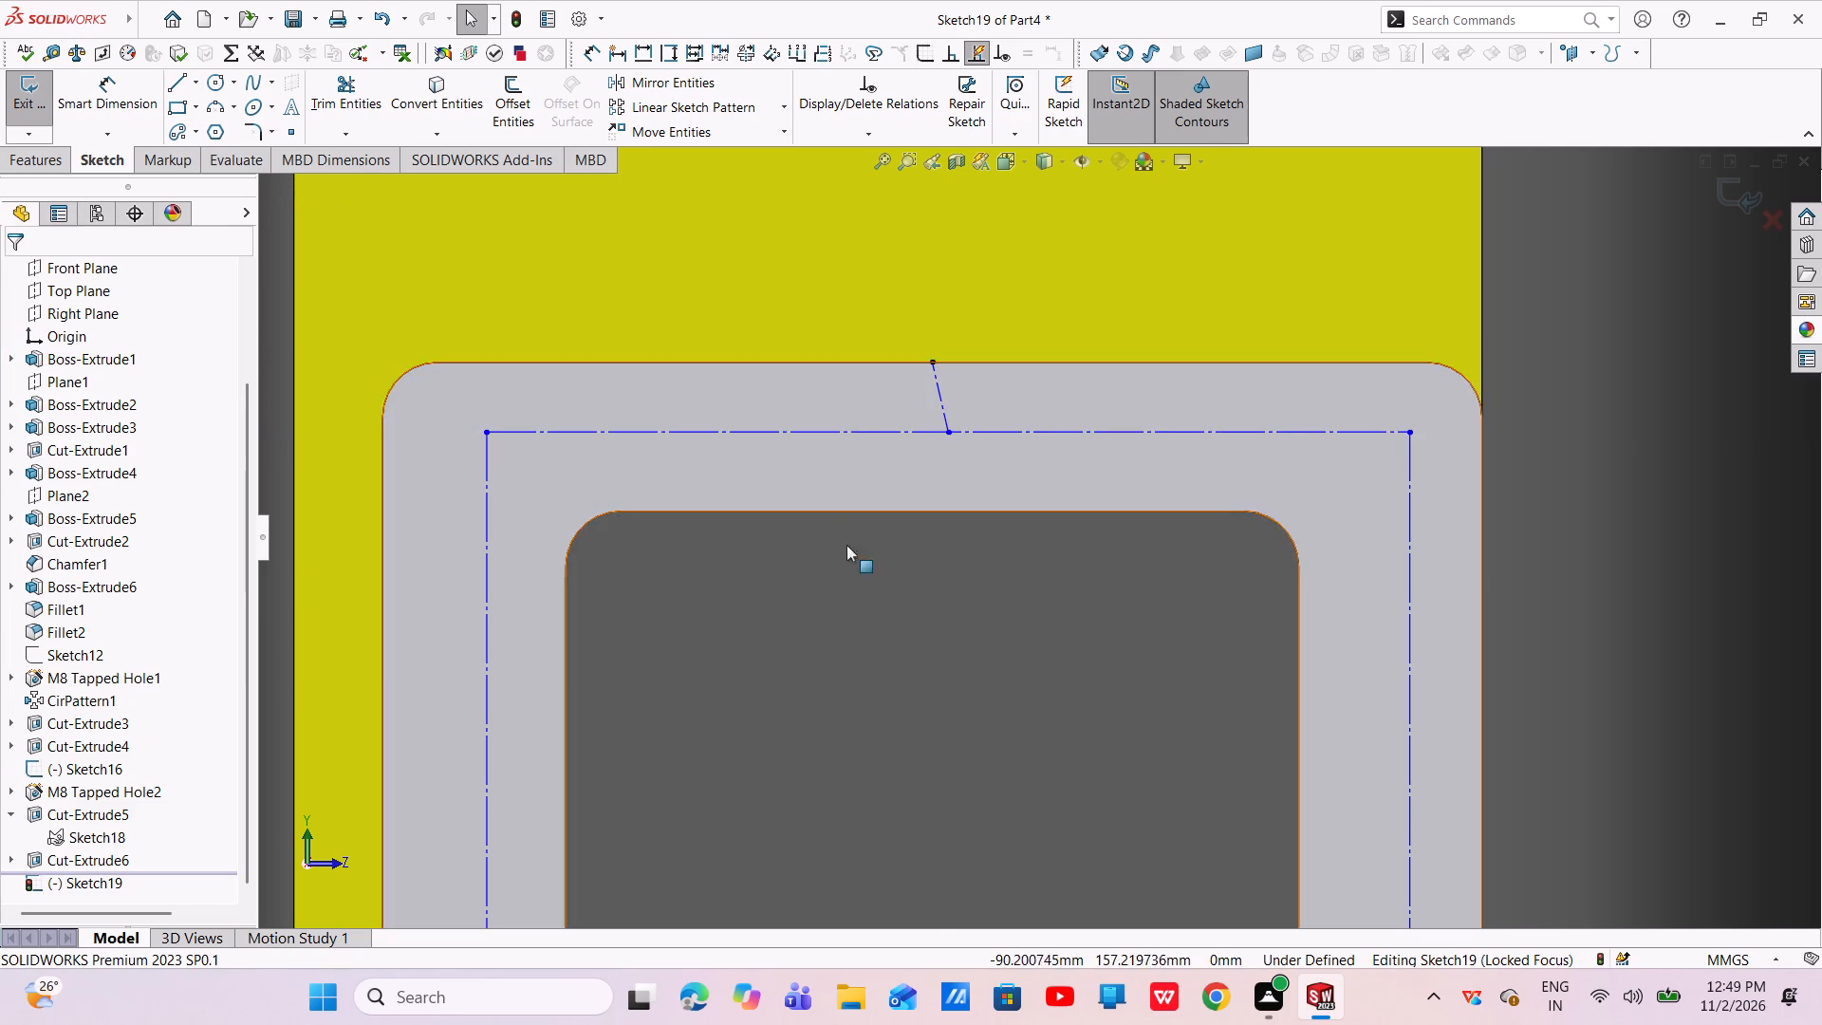
Draw a centerline about 5.8 mm long from the midpoint of the rectangle's left line to the step face's left outer edge.
scroll(920, 586, "up", 6)
scroll(943, 722, "down", 3)
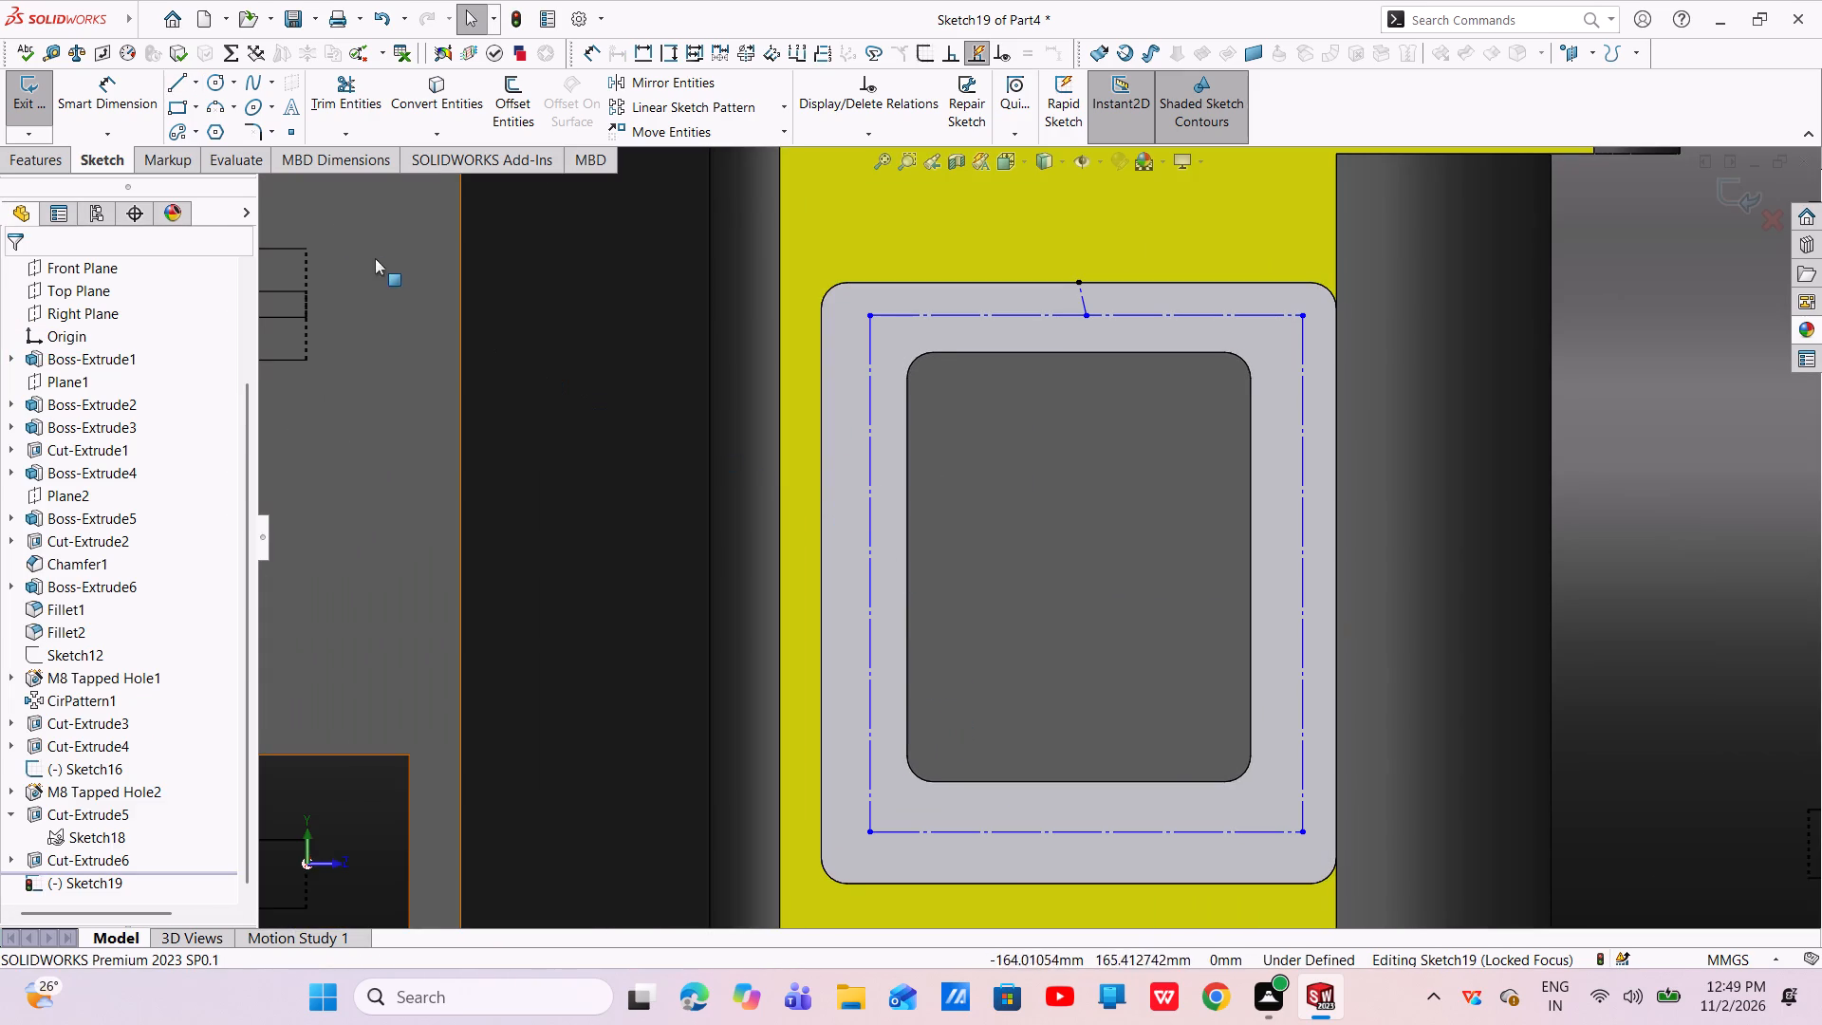
left_click(196, 90)
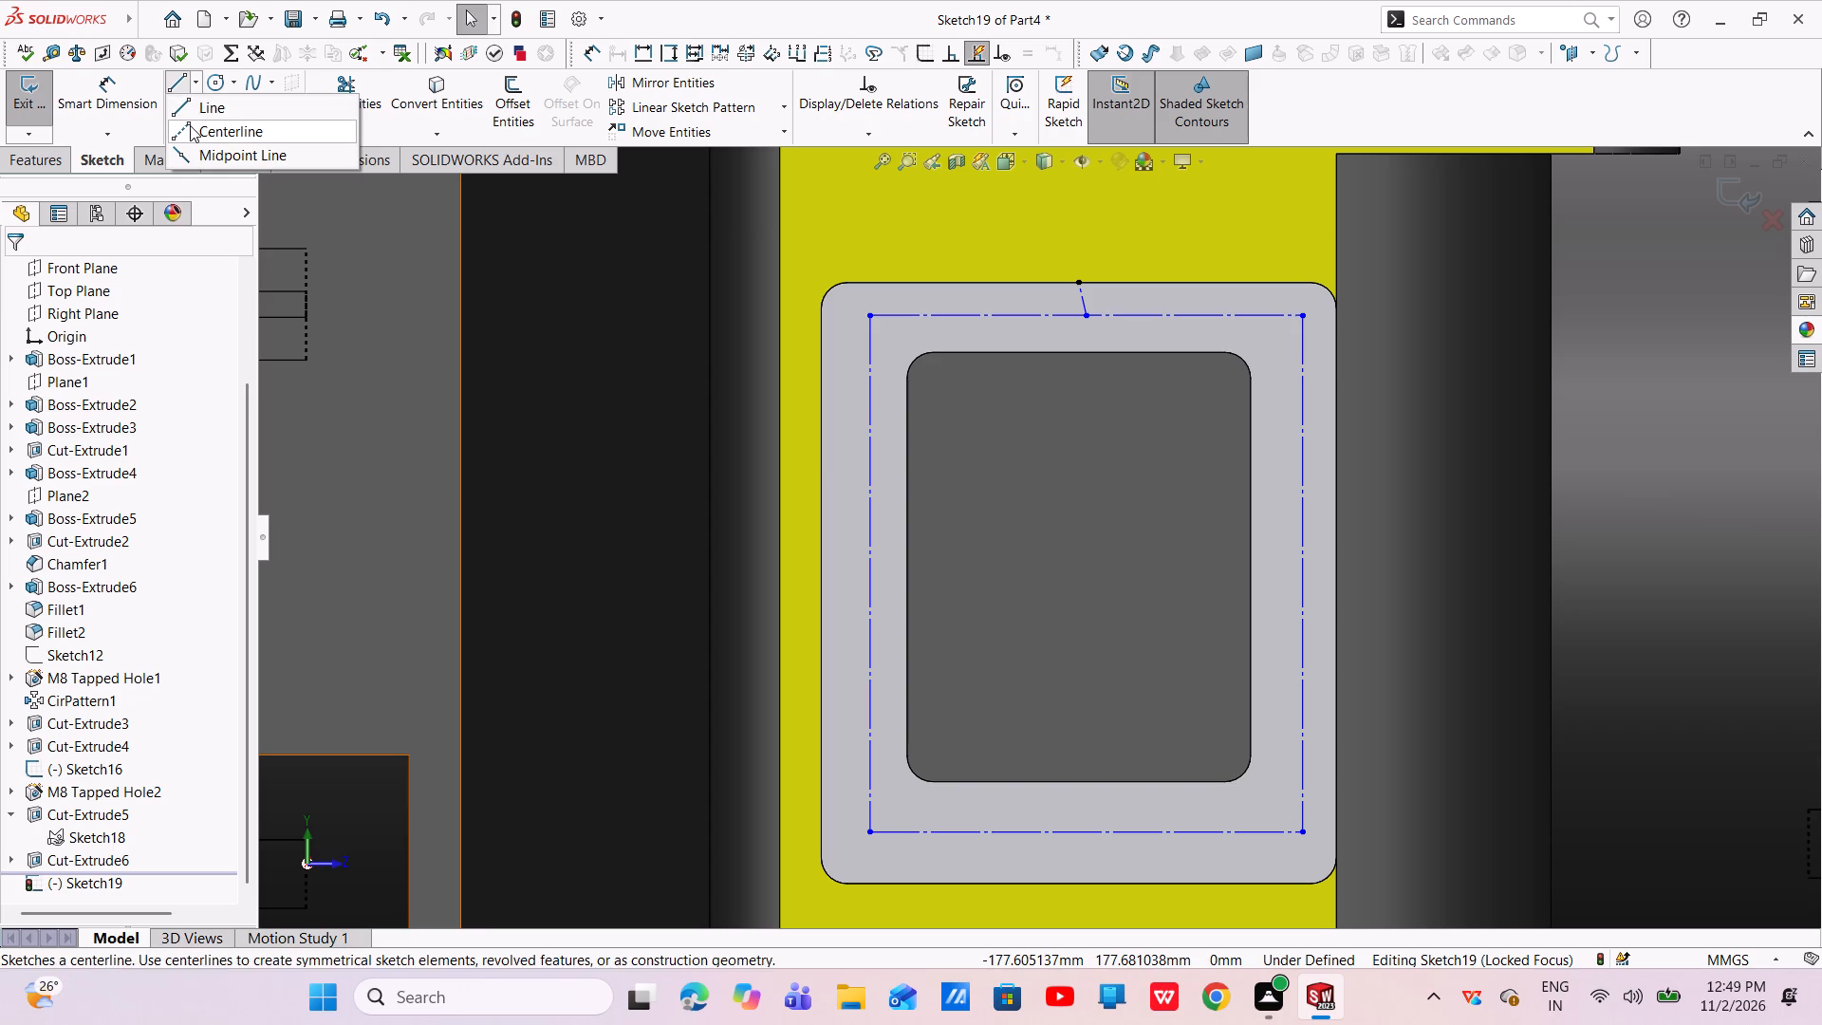
left_click(190, 125)
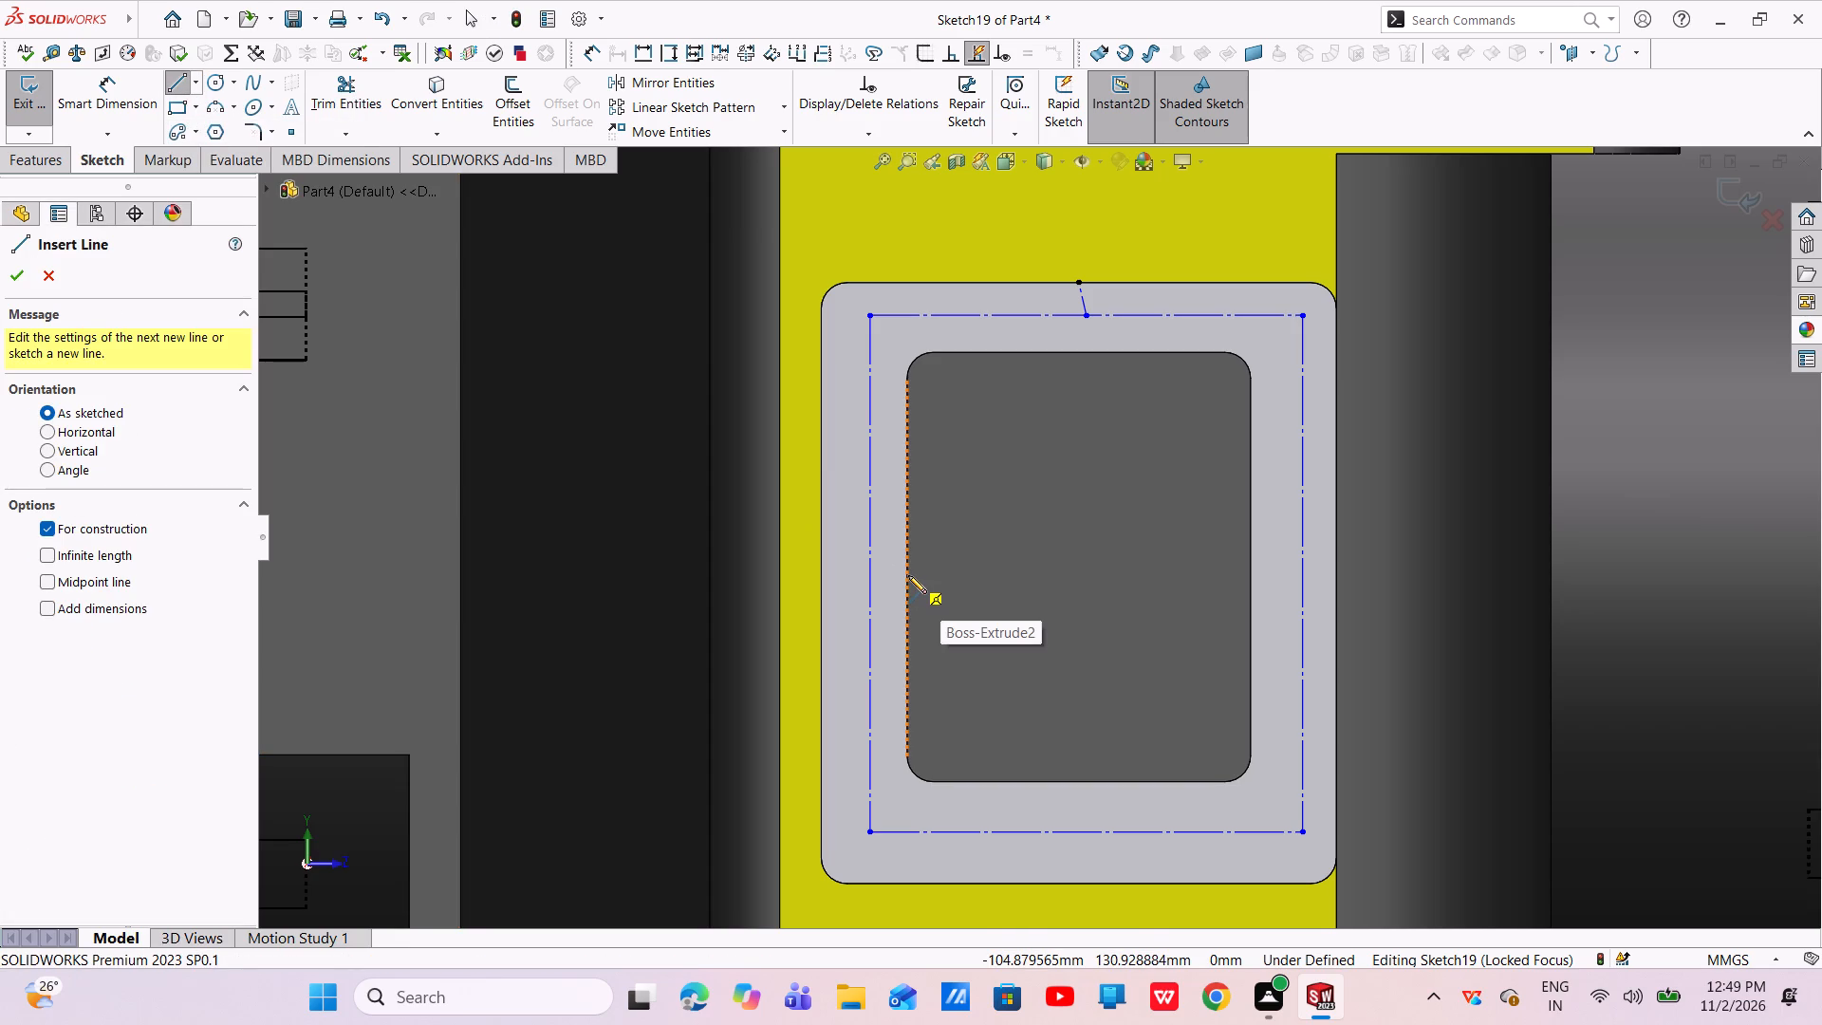
left_click(869, 573)
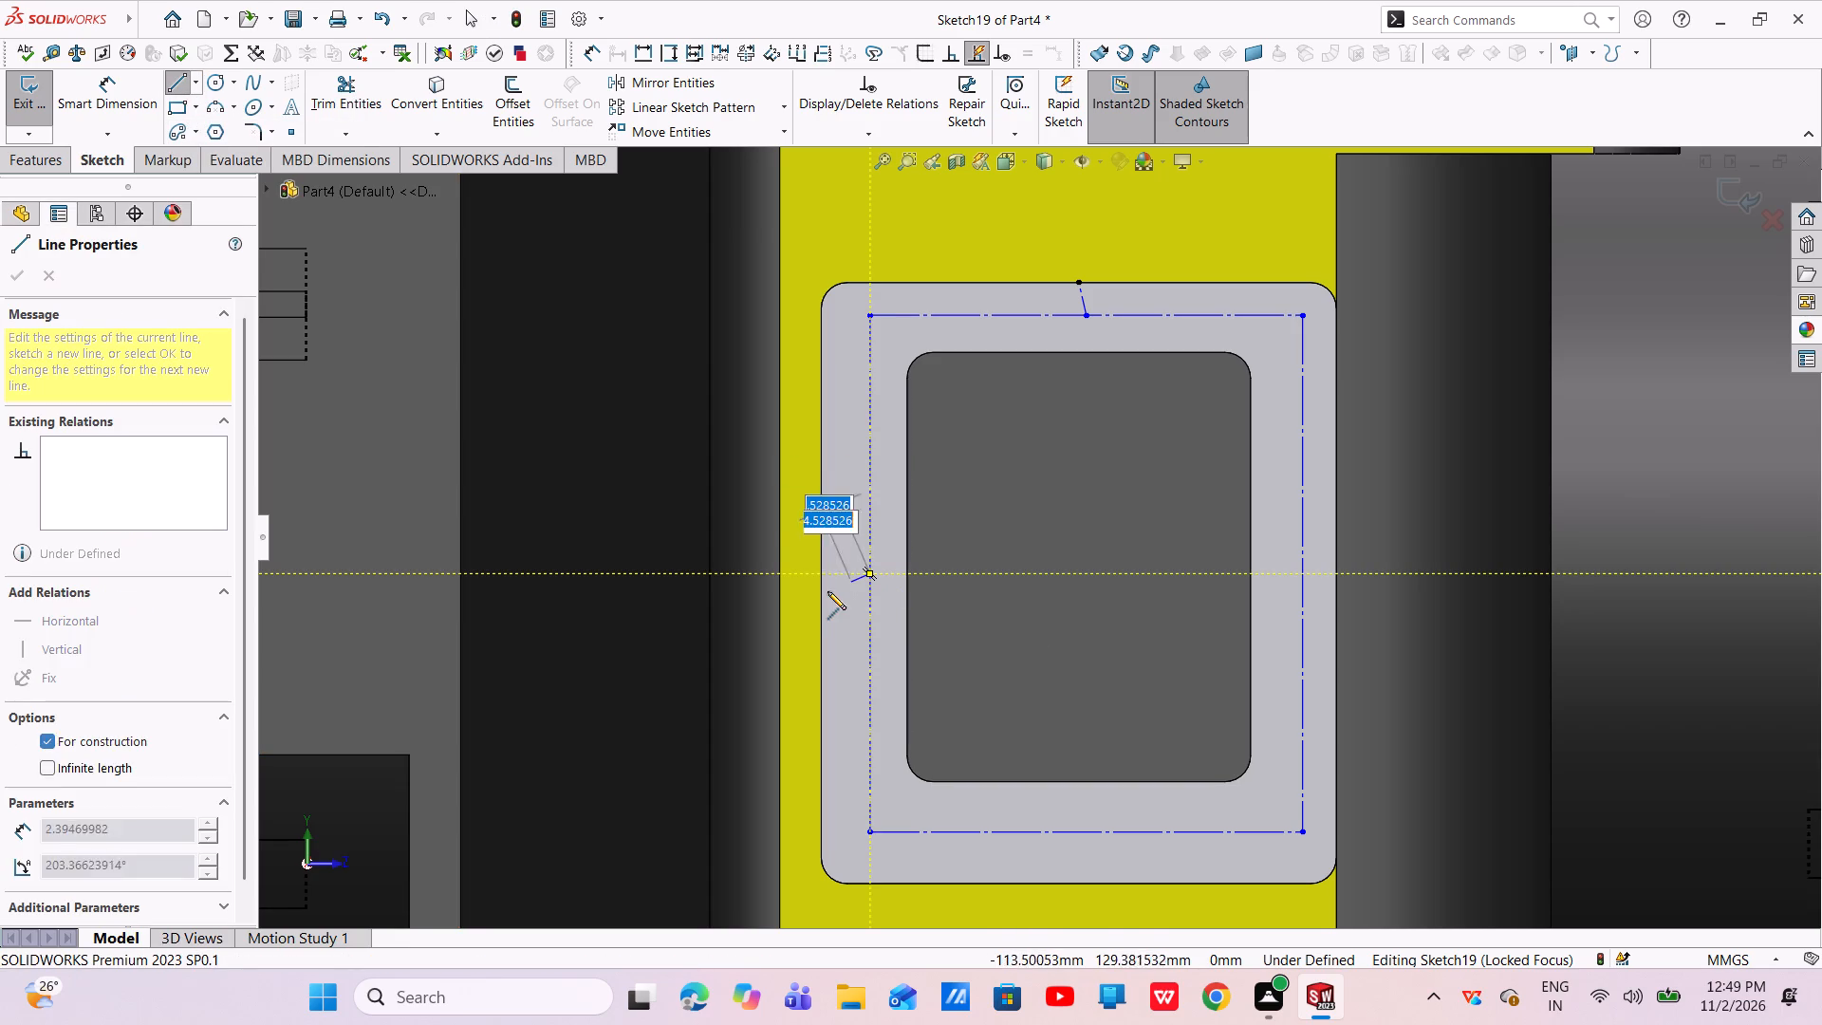
left_click(825, 585)
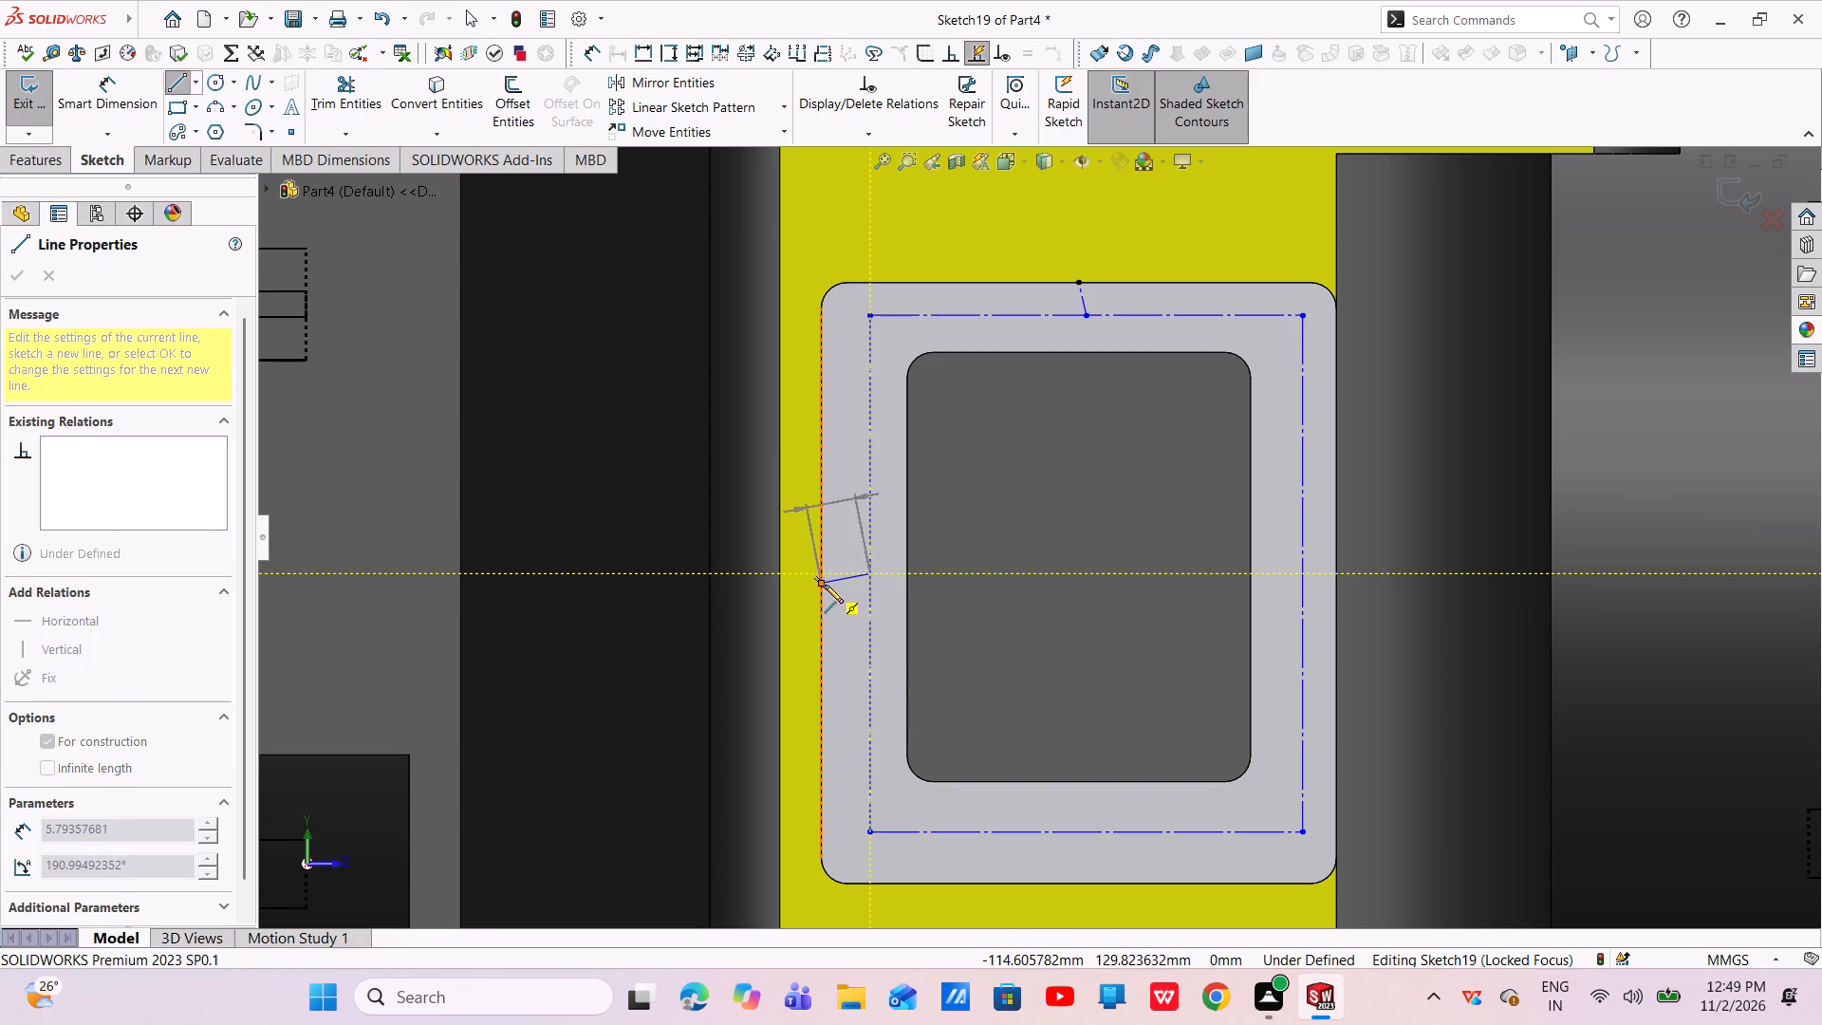
right_click(825, 585)
left_click(847, 592)
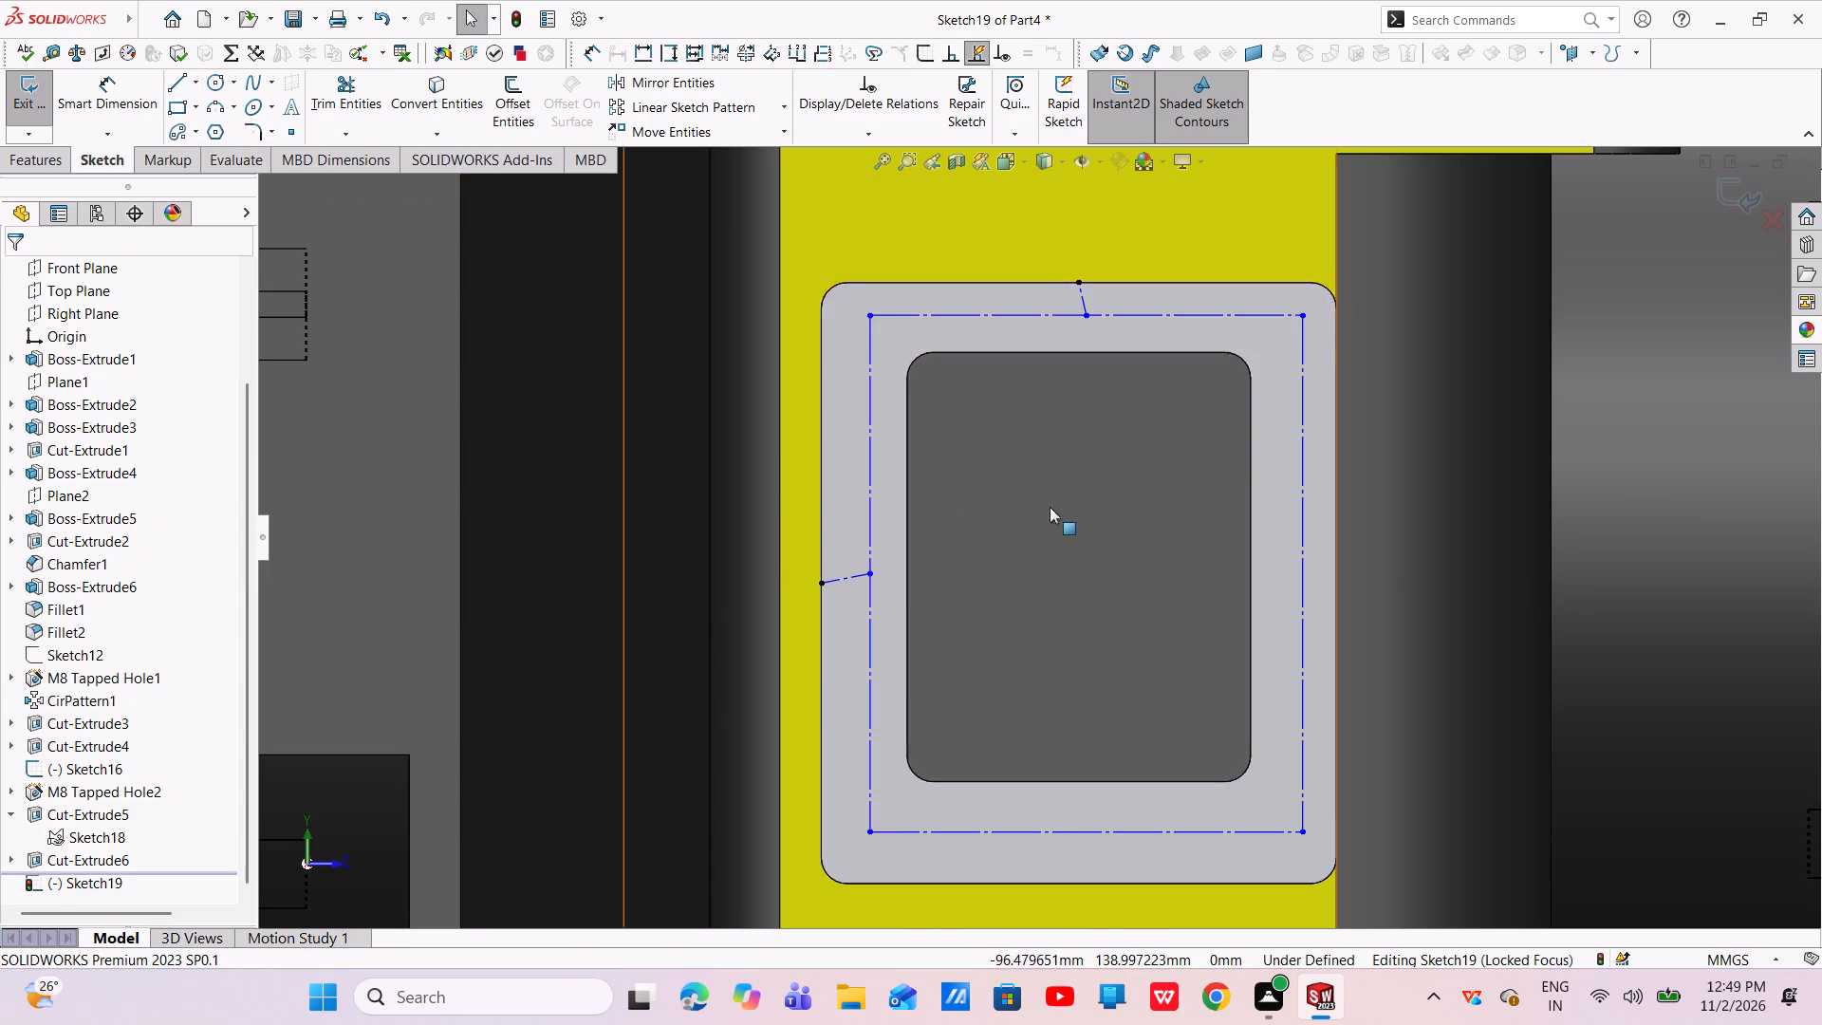
Make the upper short centerline vertical and the left short centerline horizontal.
left_click(1080, 295)
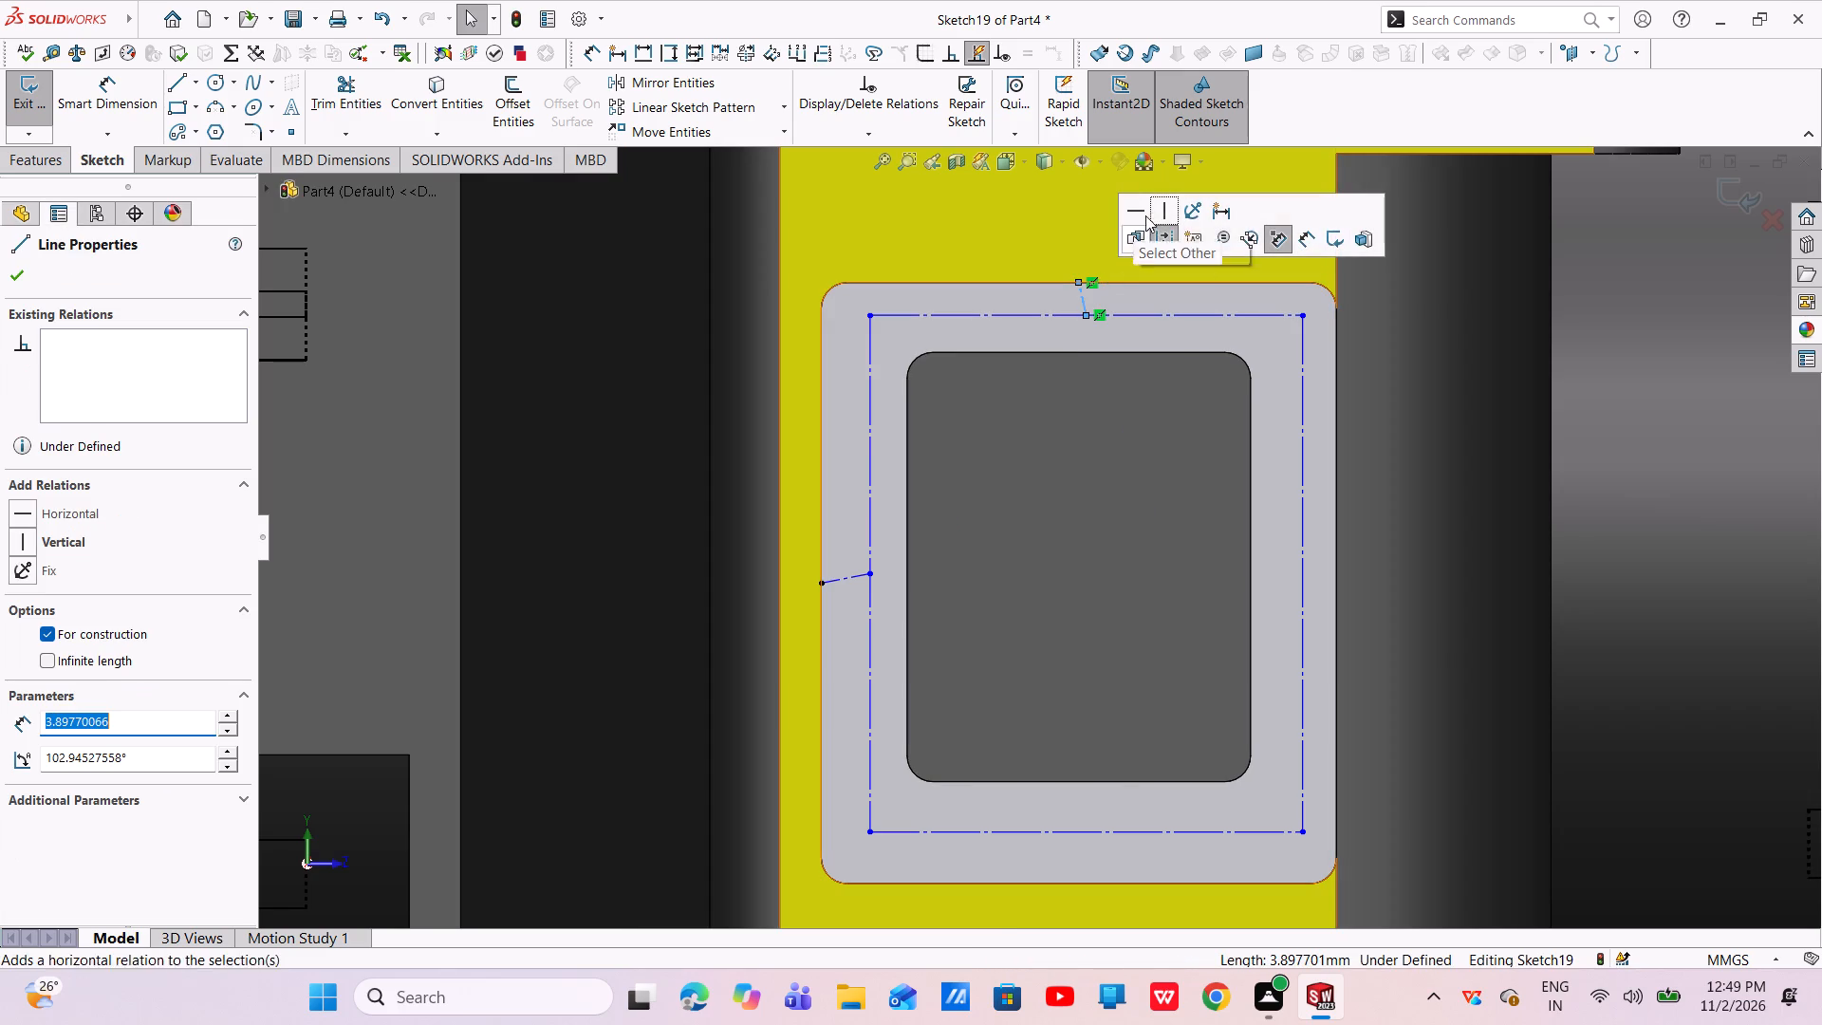
left_click(1165, 211)
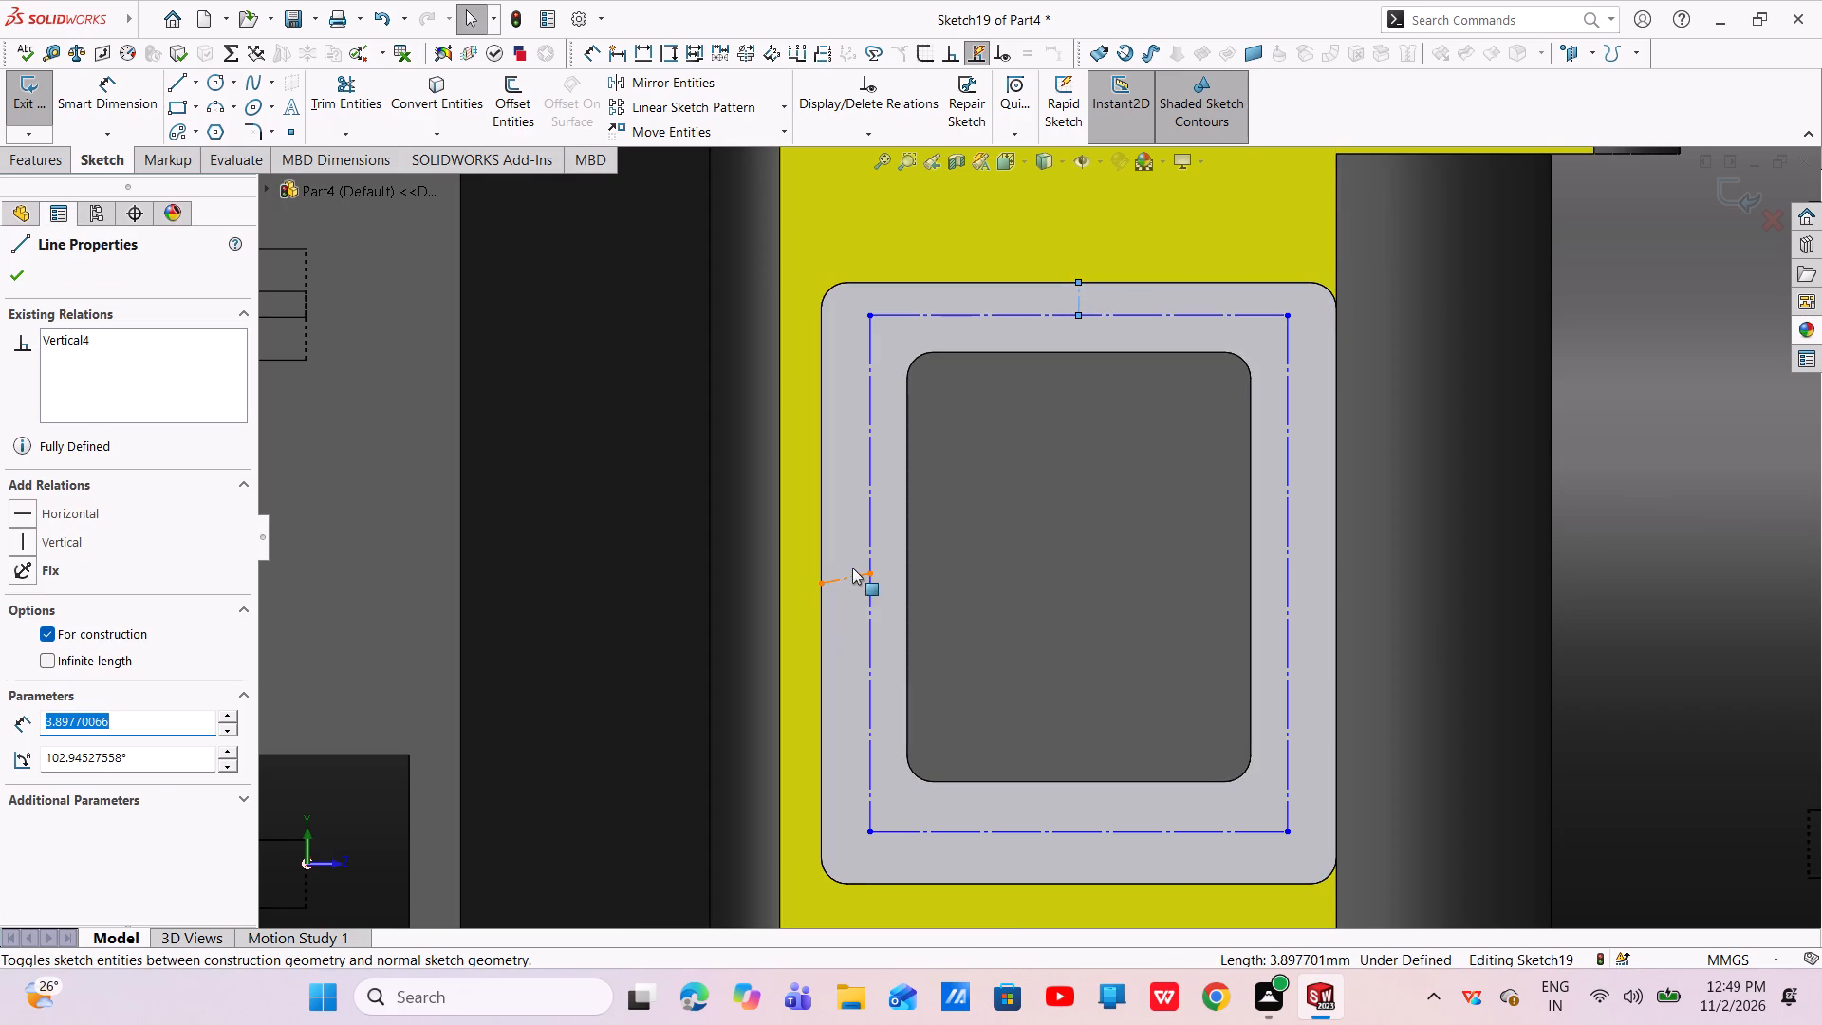
left_click(846, 578)
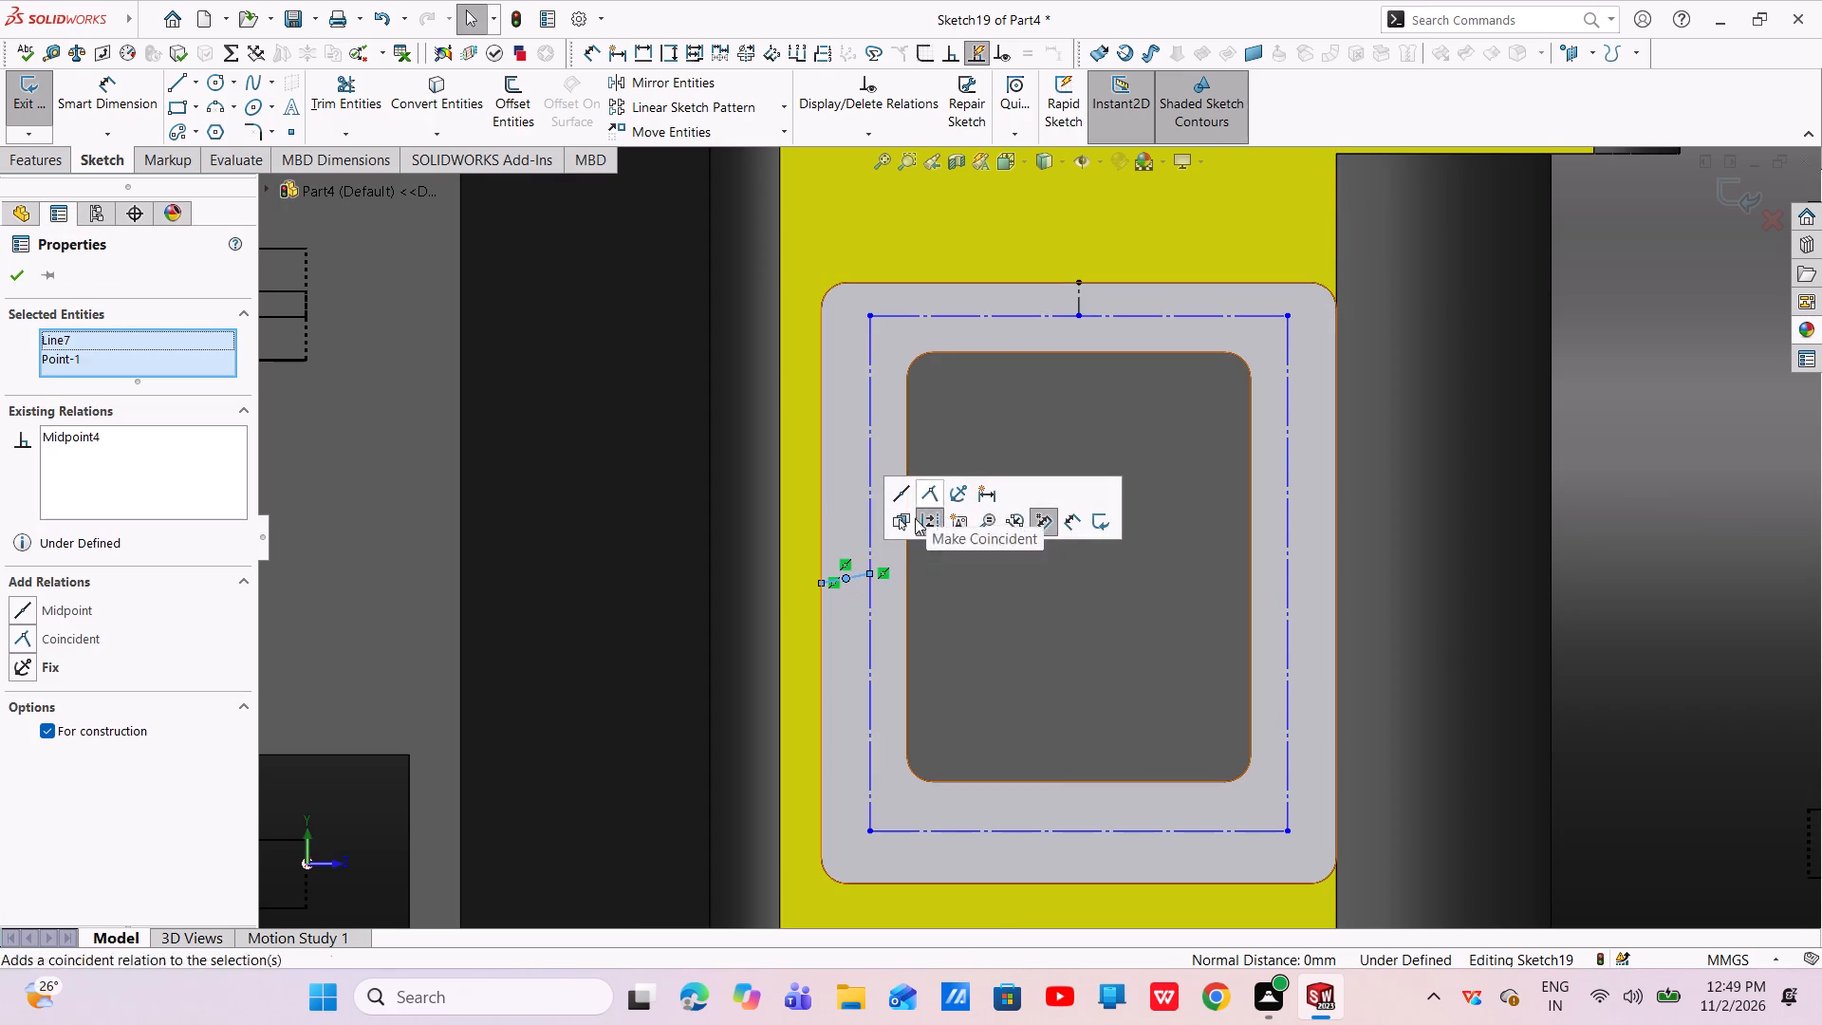
key("Escape")
key("Escape")
key("Escape")
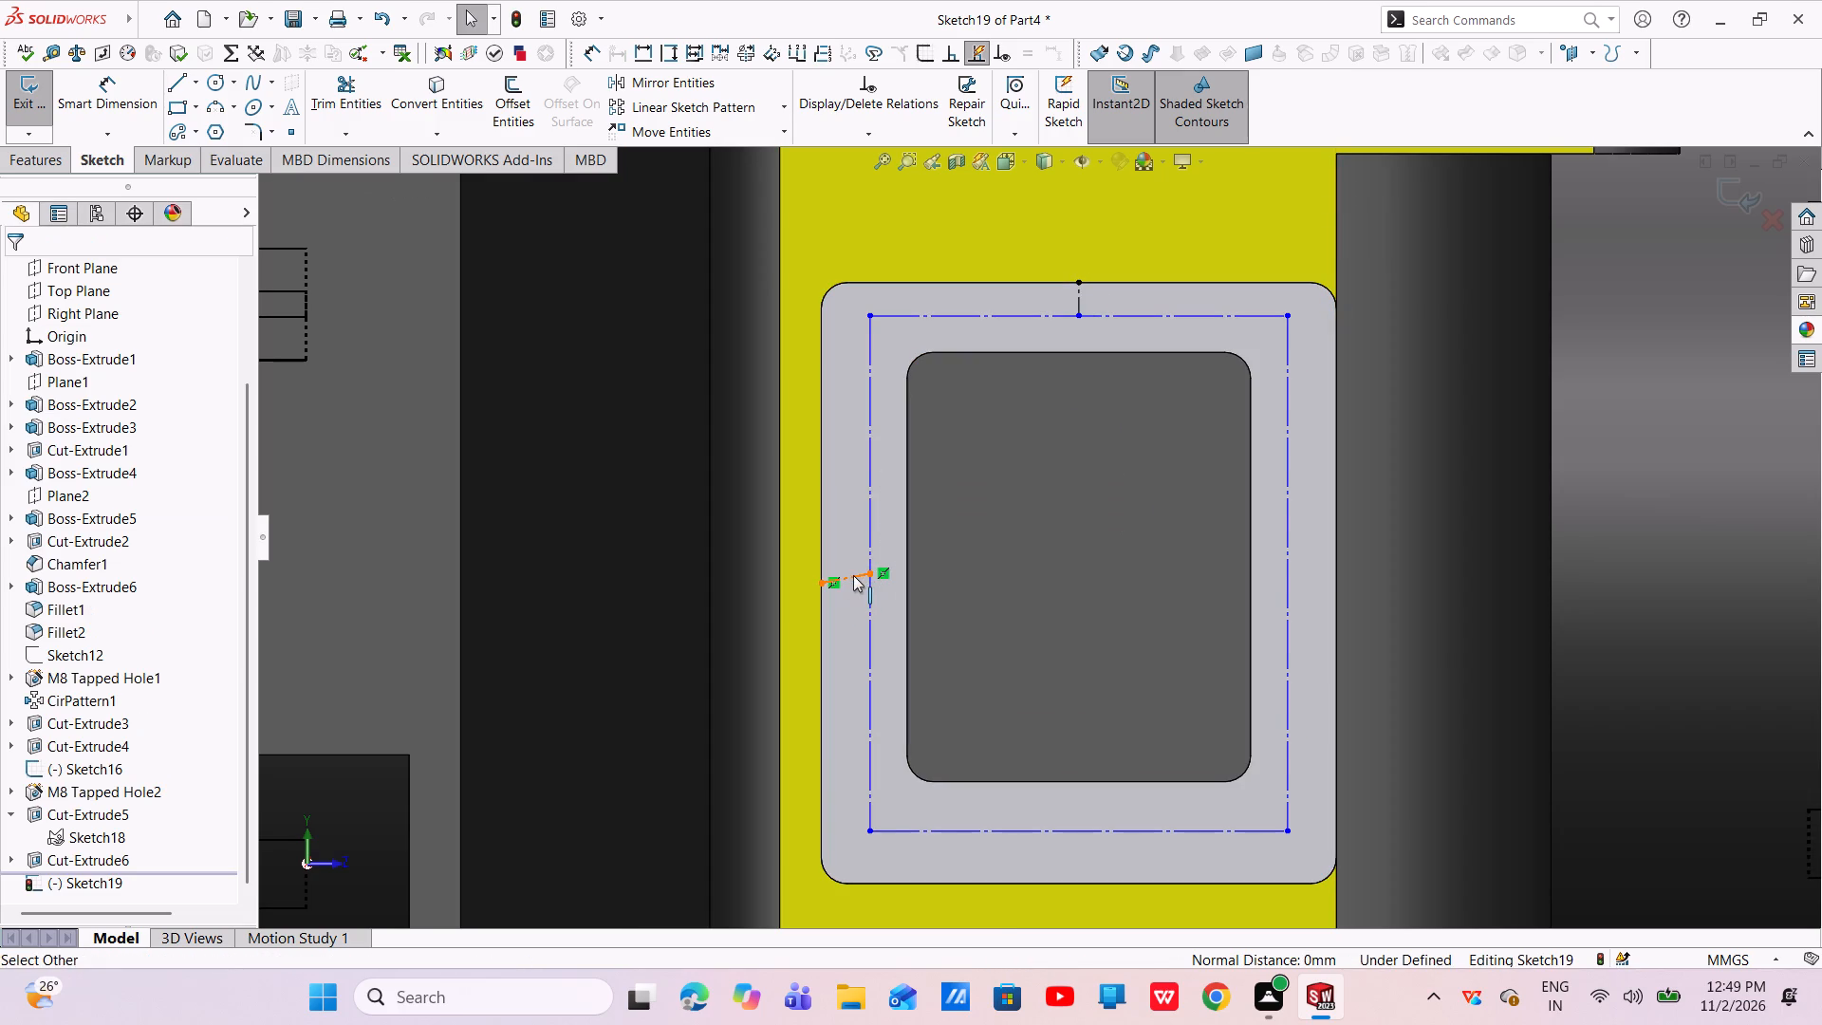
left_click(853, 576)
left_click(912, 492)
key("Escape")
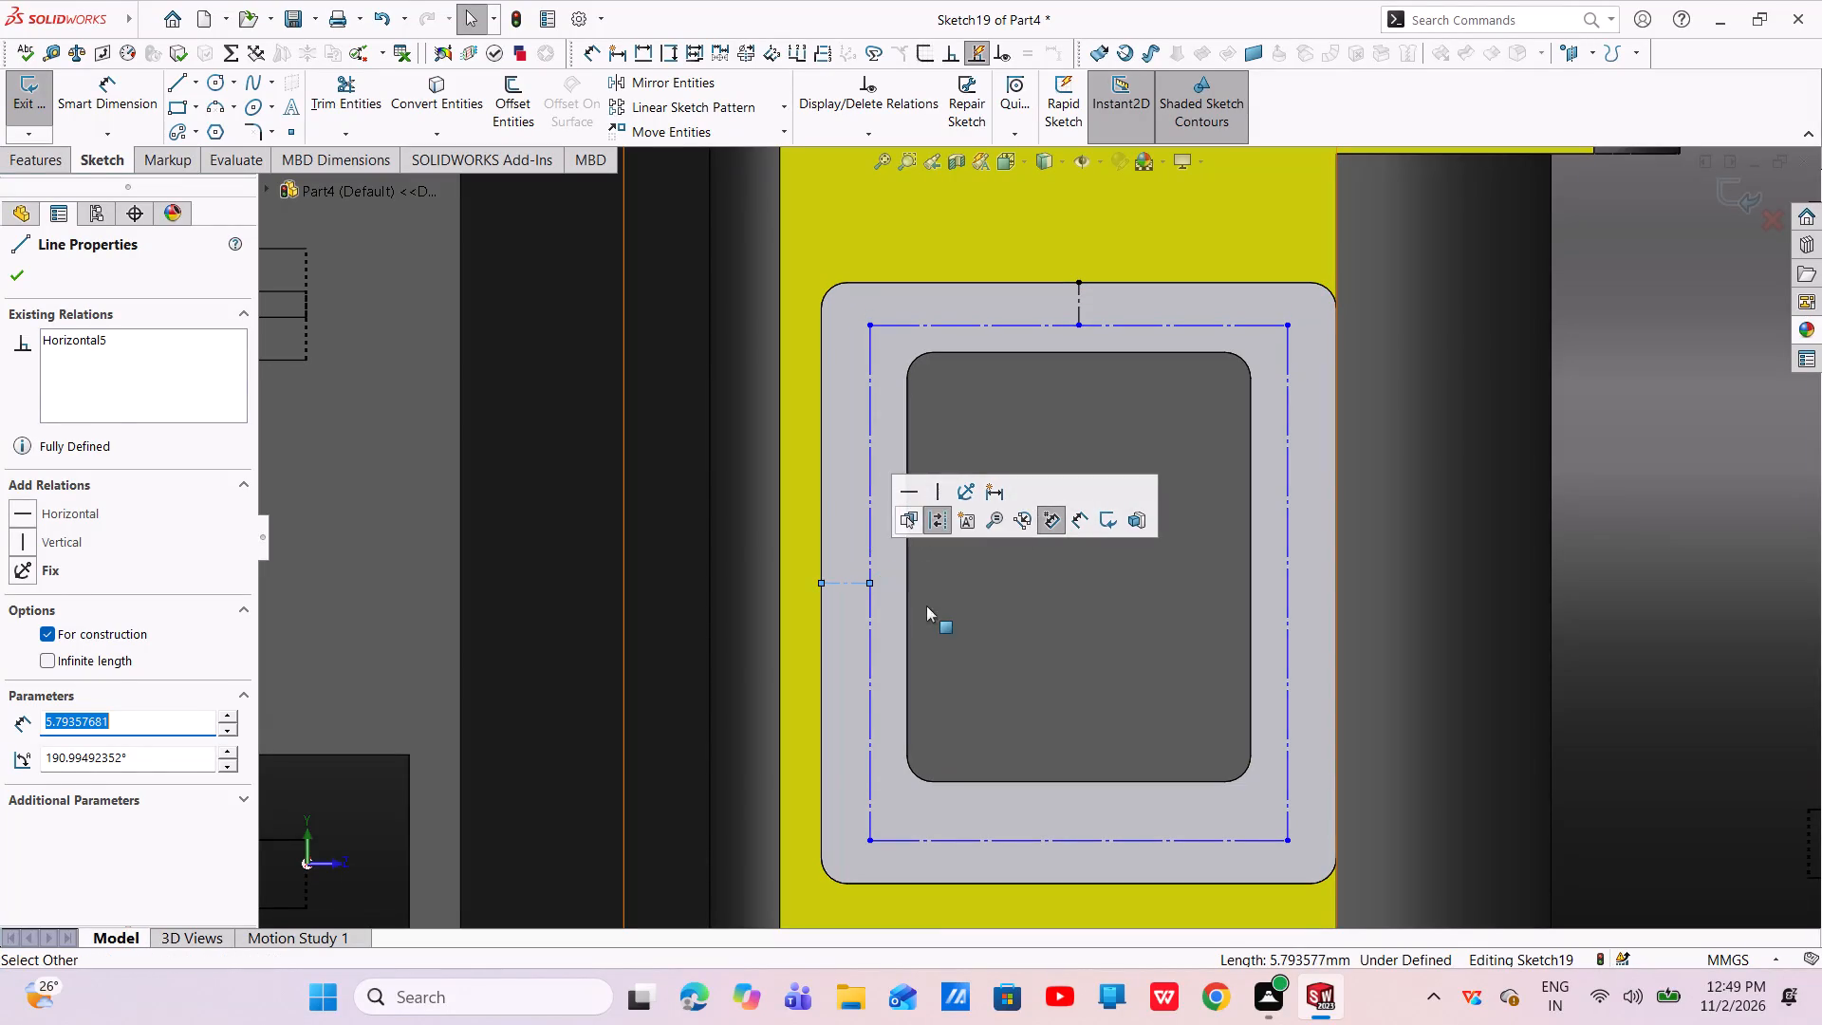
key("Escape")
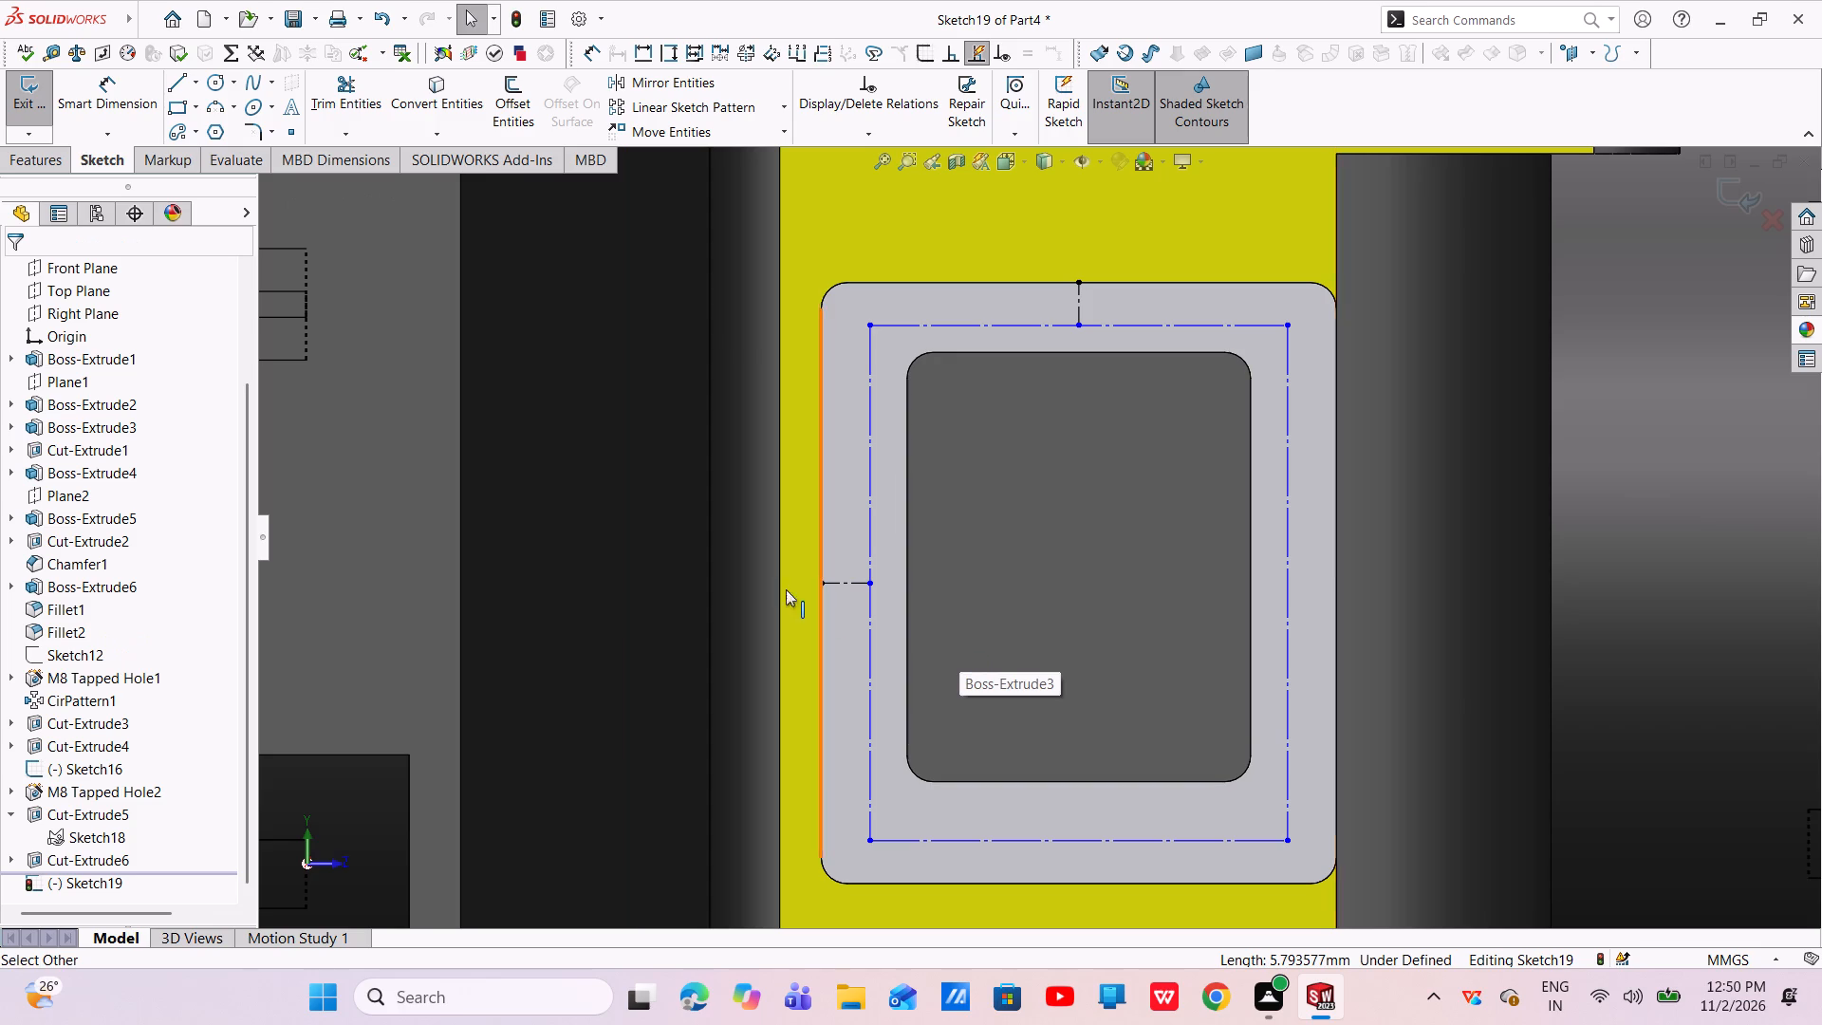
Dimension the construction rectangle's width on the stepped window face to 50 mm.
left_click(75, 80)
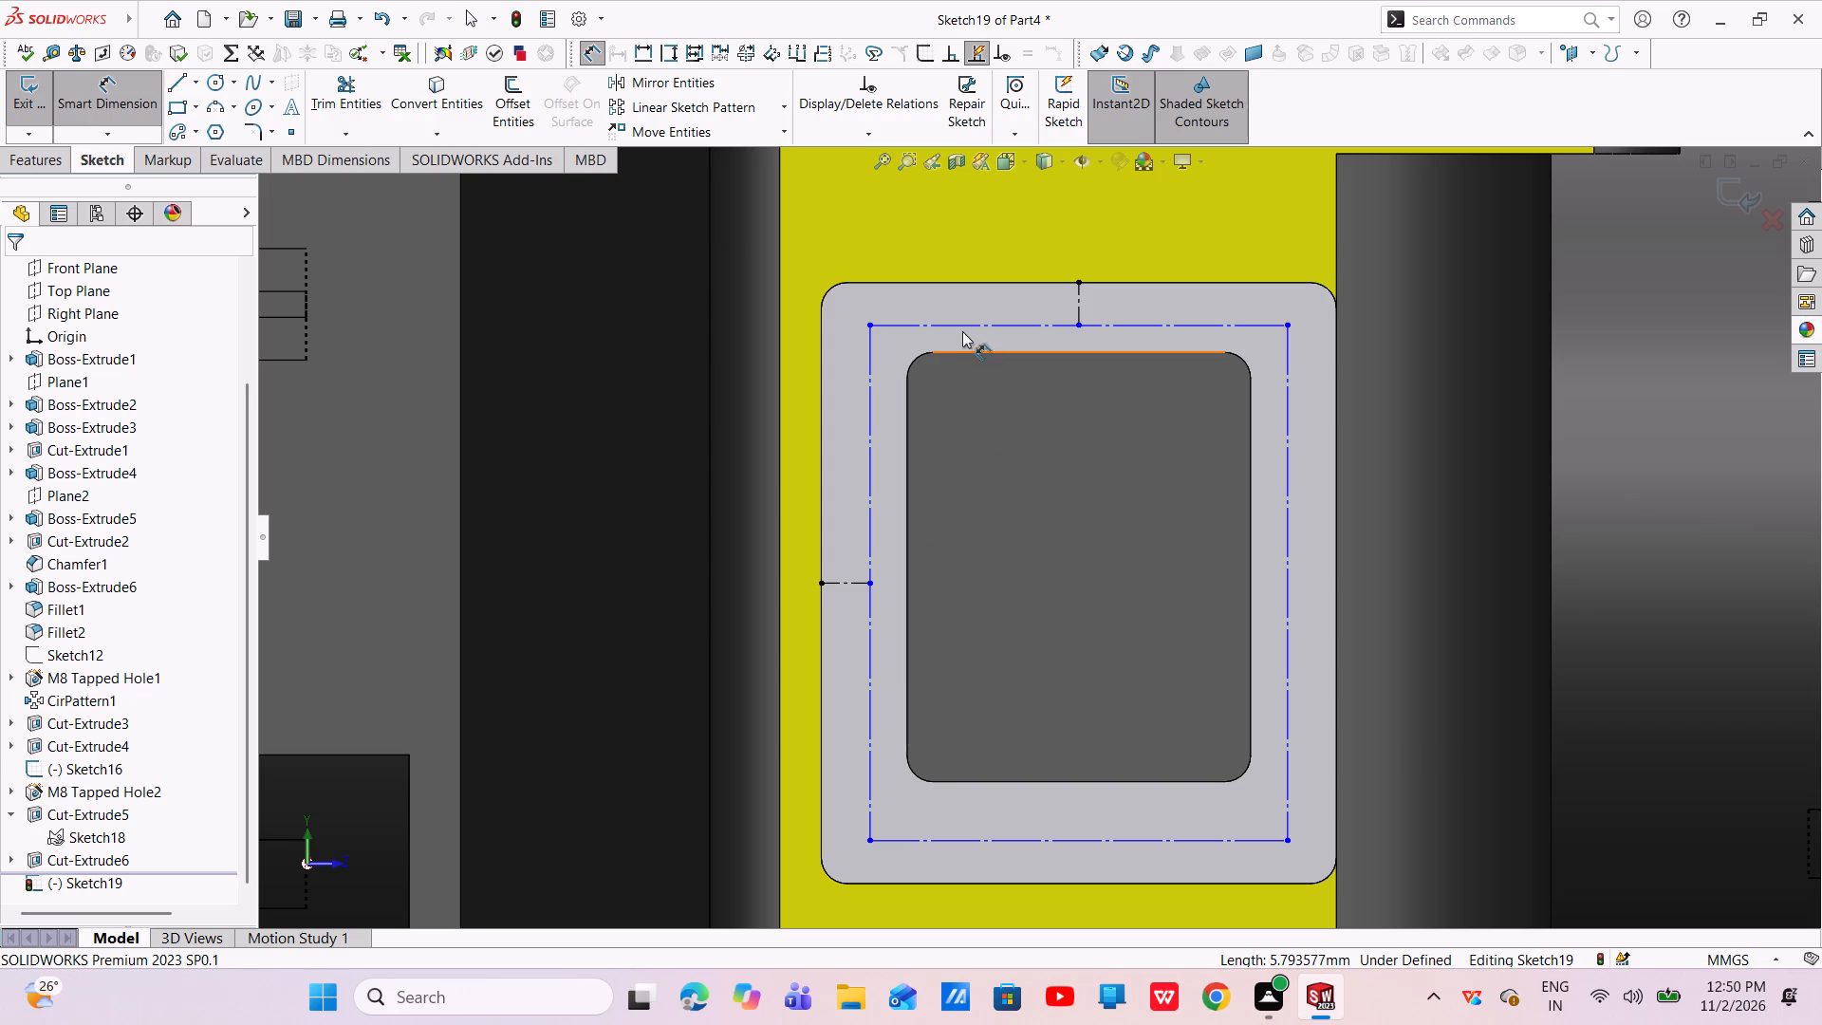
left_click_drag(966, 327, 976, 344)
left_click(1018, 491)
key("BackSpace")
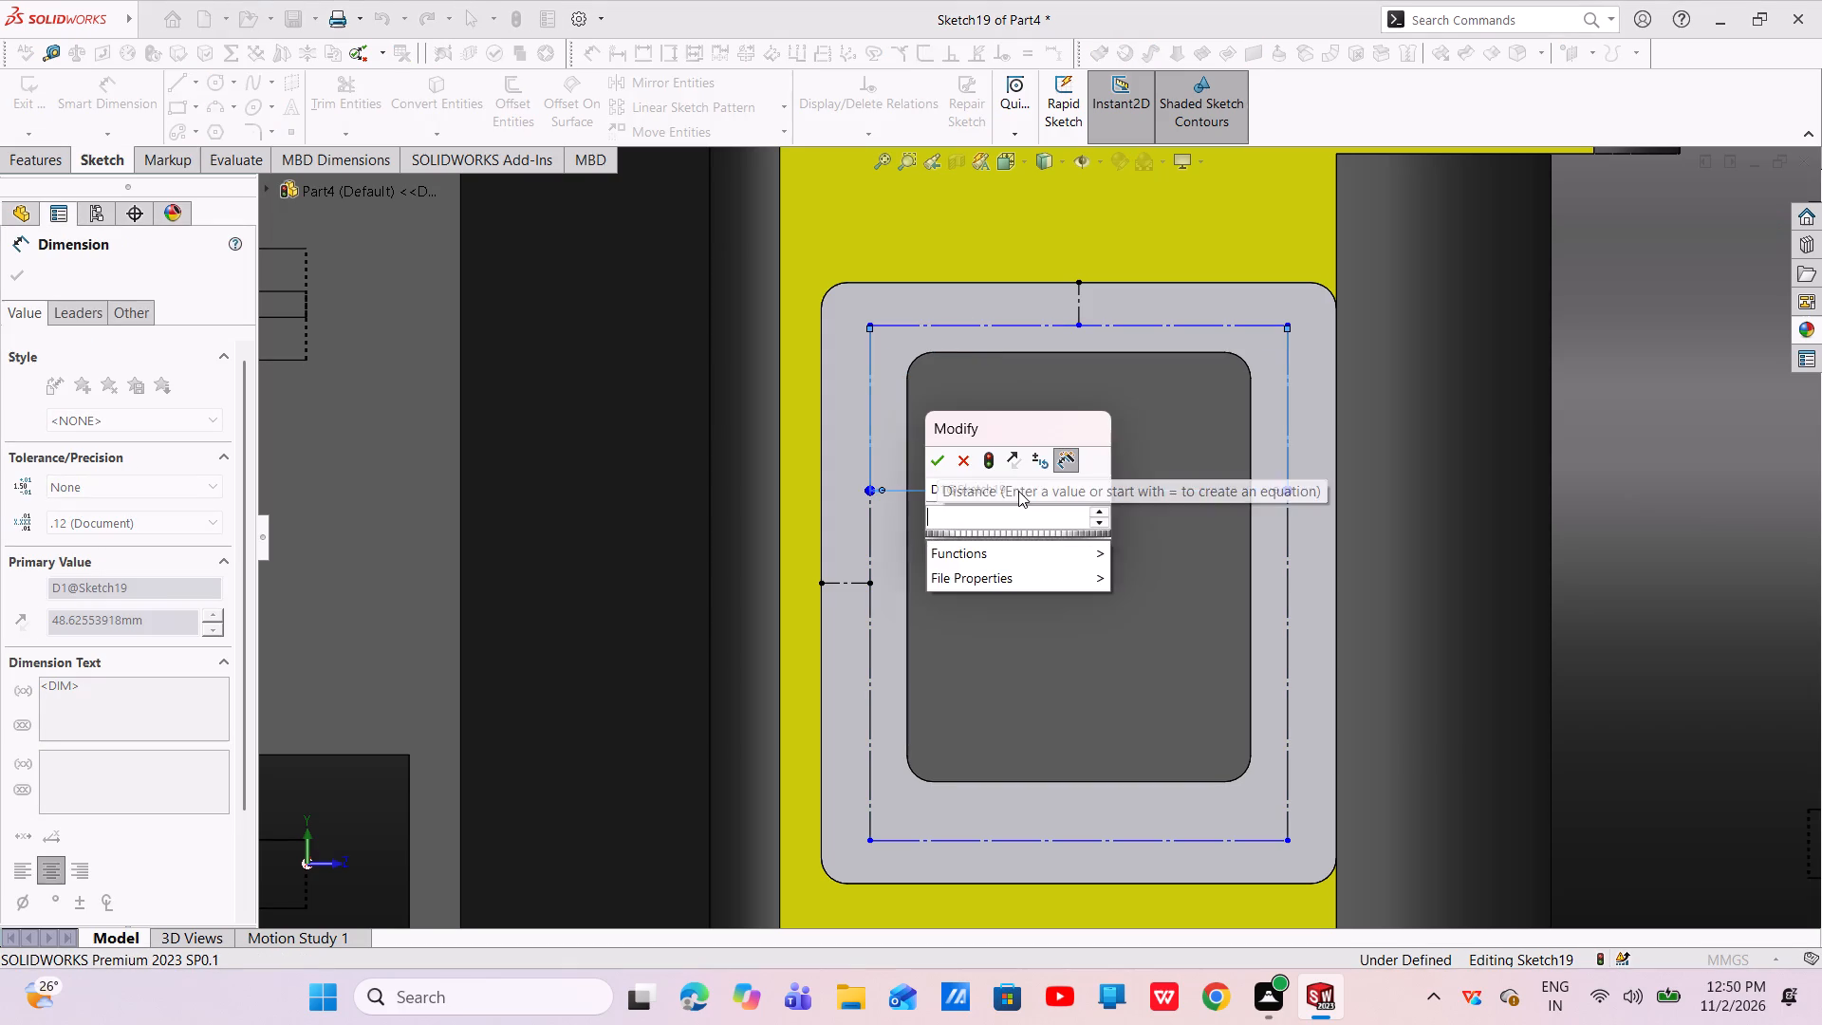
key("5")
key("0")
key("Return")
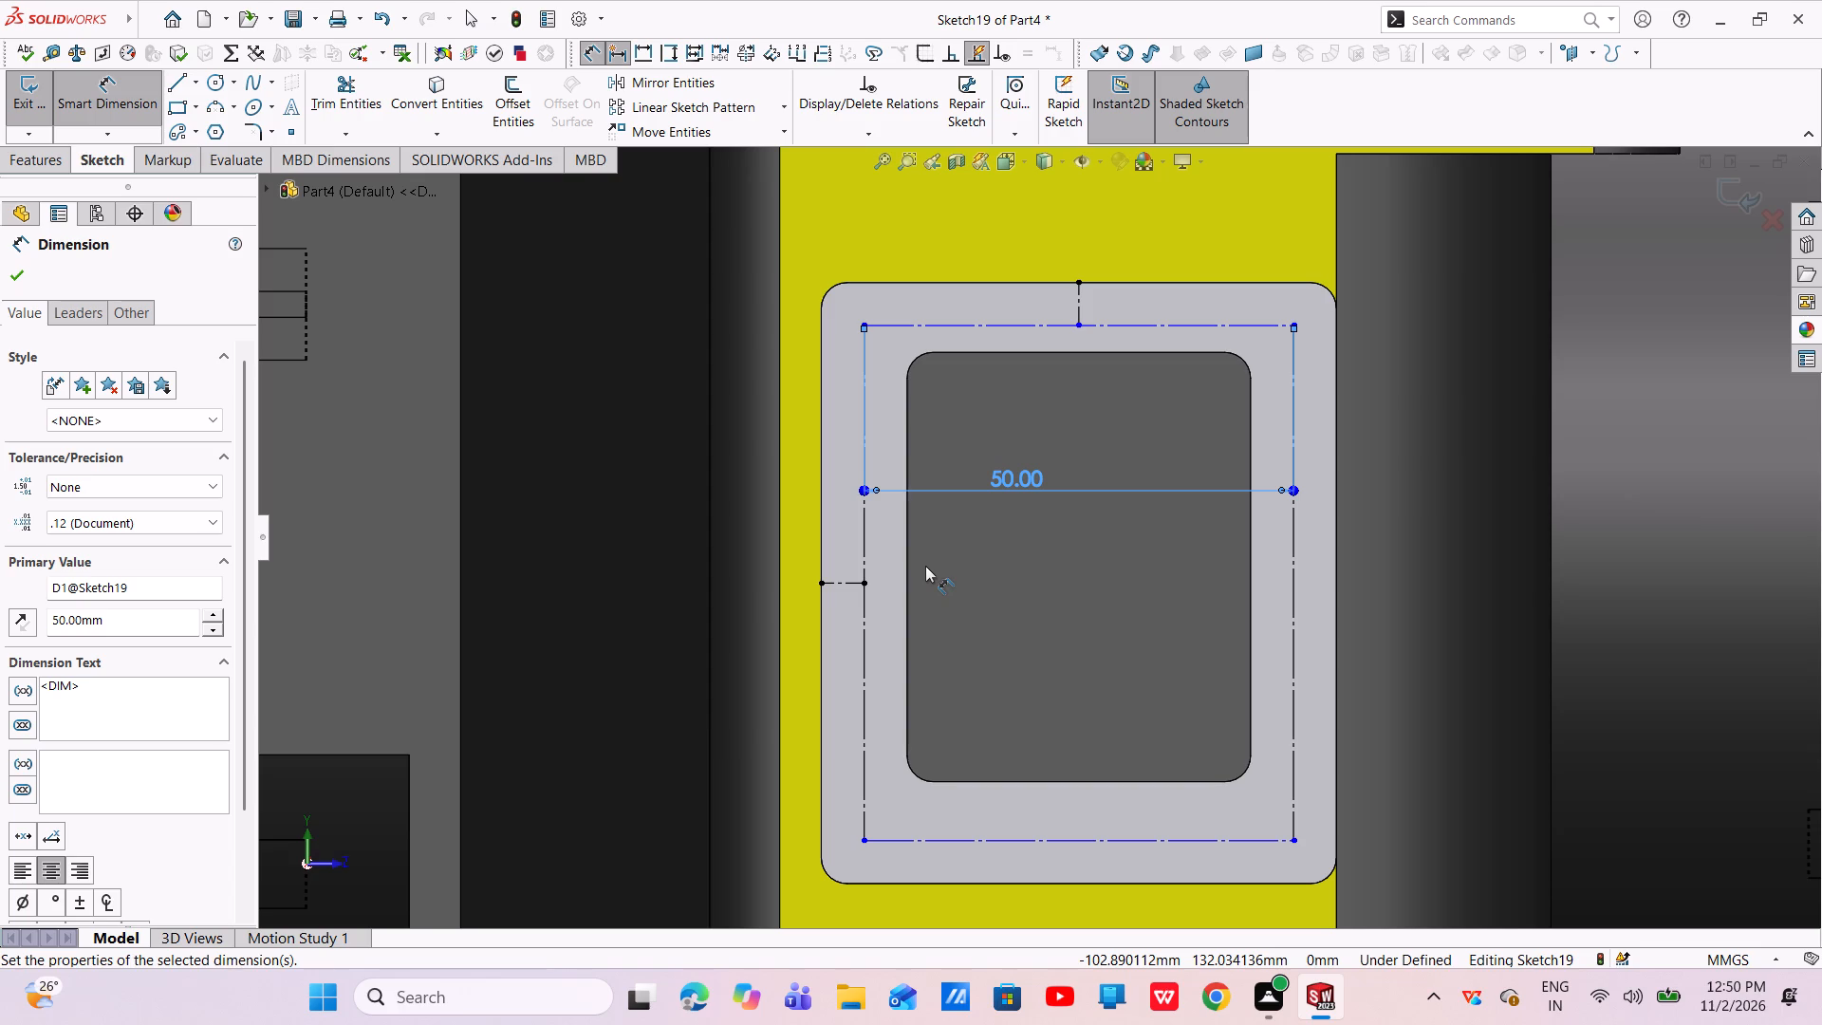
Dimension the construction rectangle's height to 60 mm and exit the sketch.
left_click(863, 621)
left_click(952, 618)
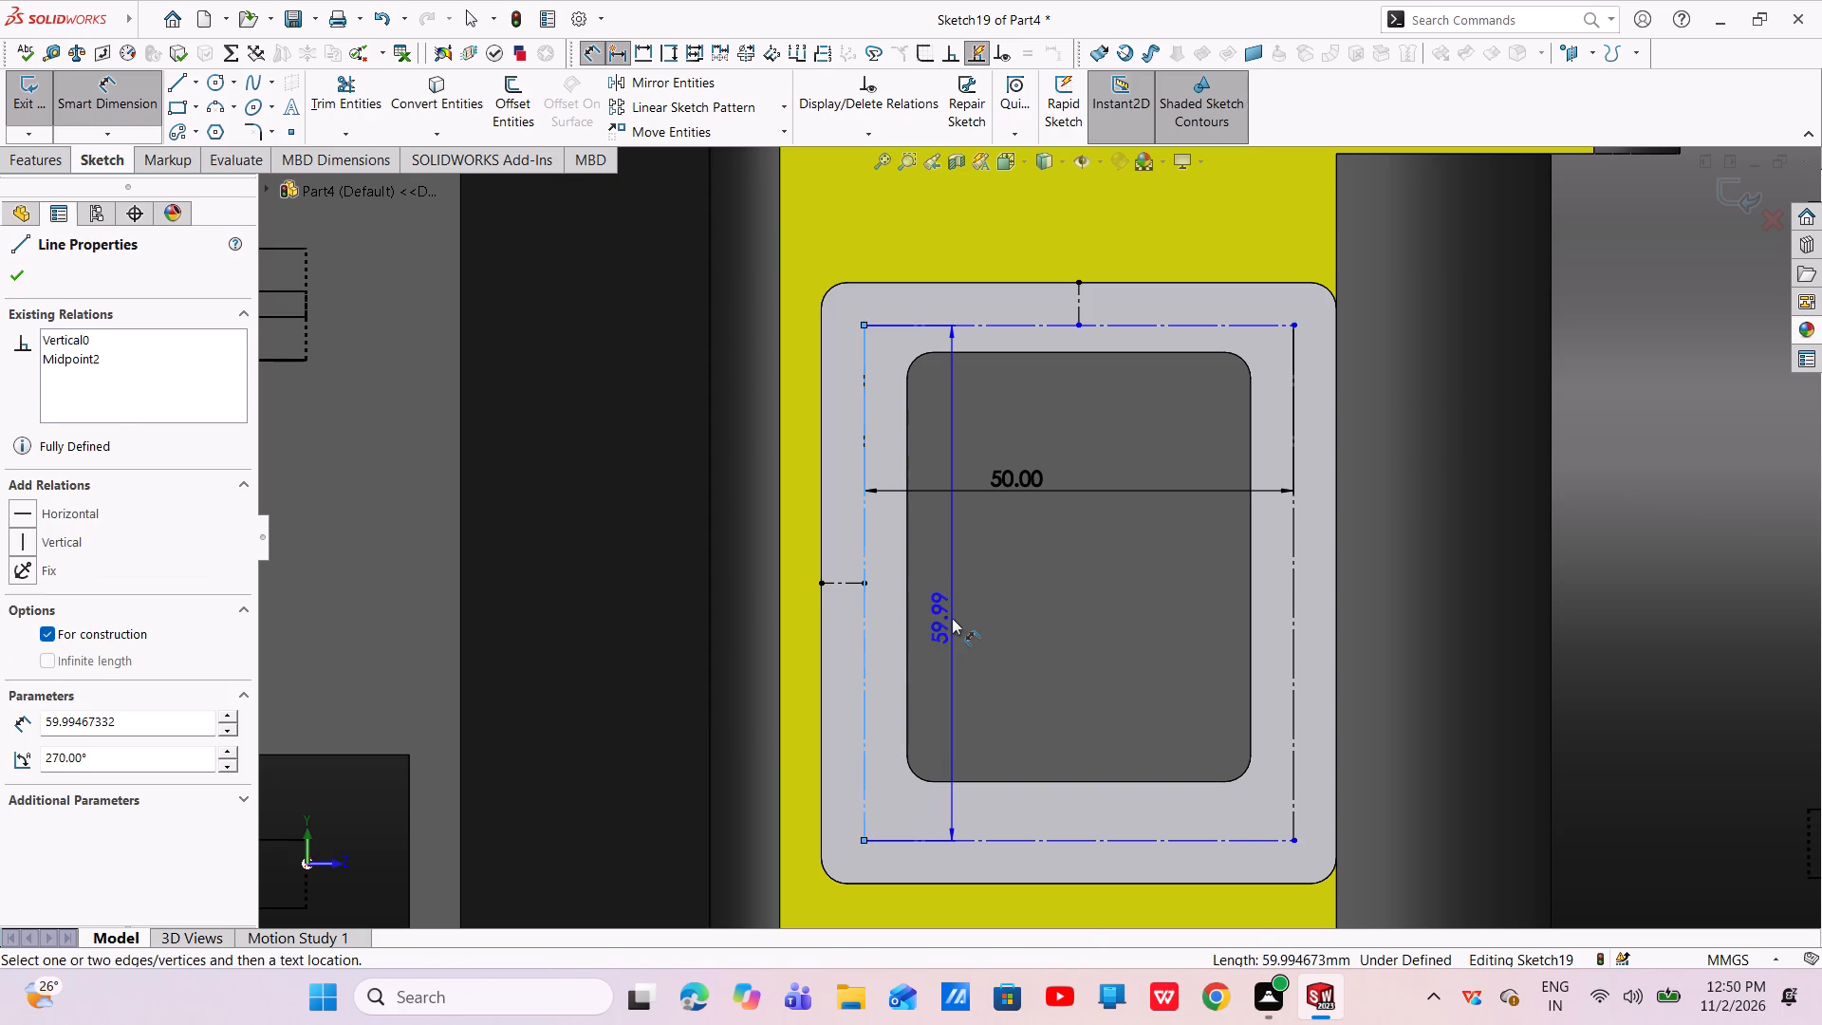
key("BackSpace")
key("6")
key("0")
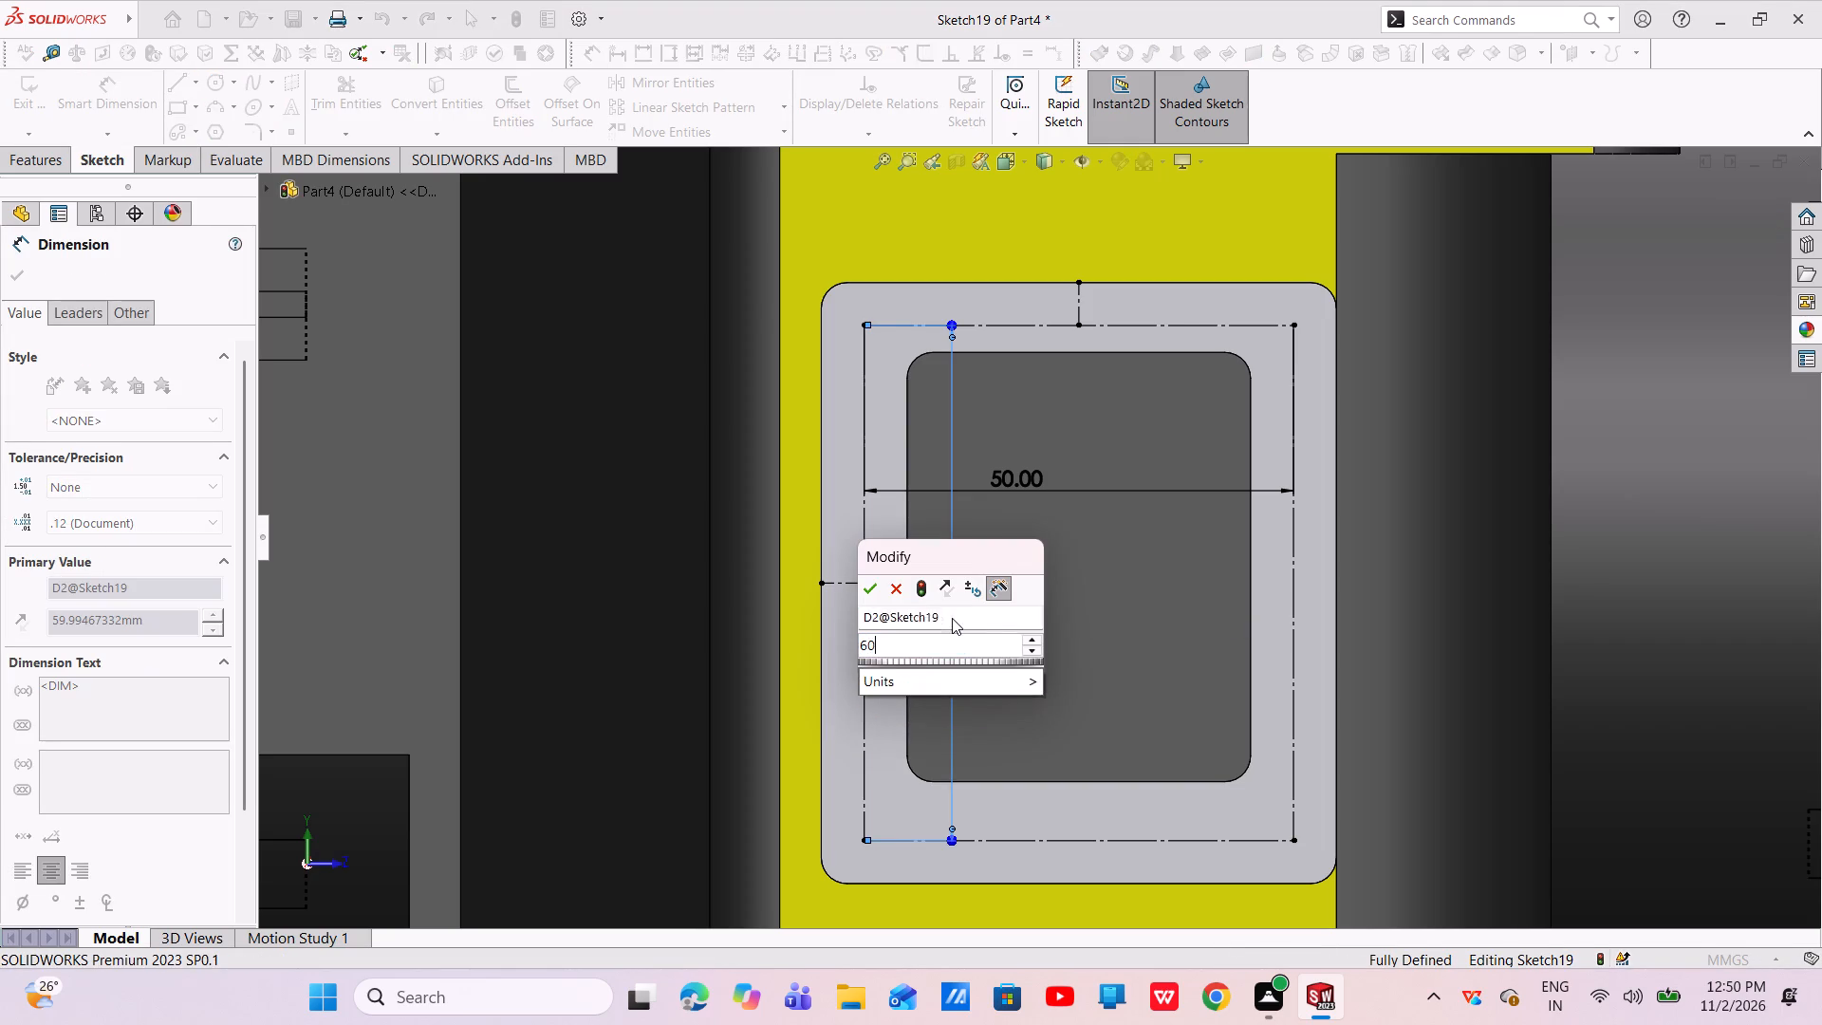
key("Return")
key("Escape")
key("Escape")
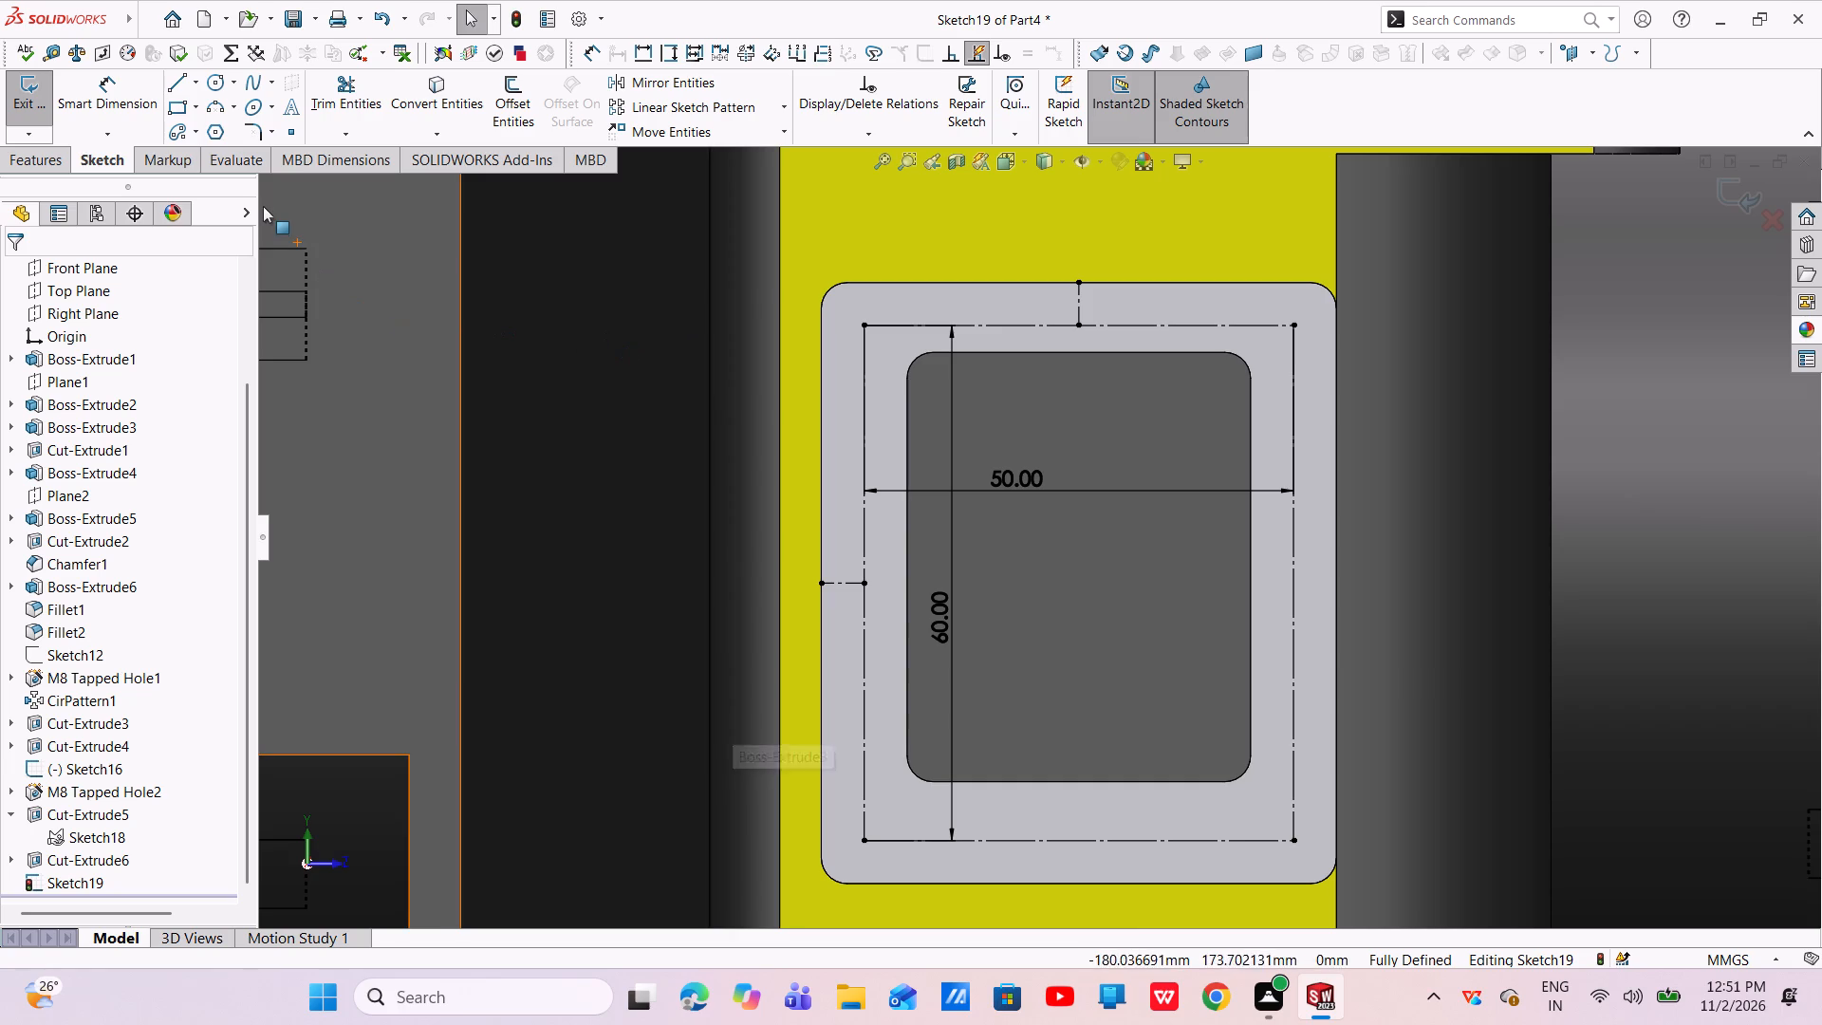
left_click(1720, 206)
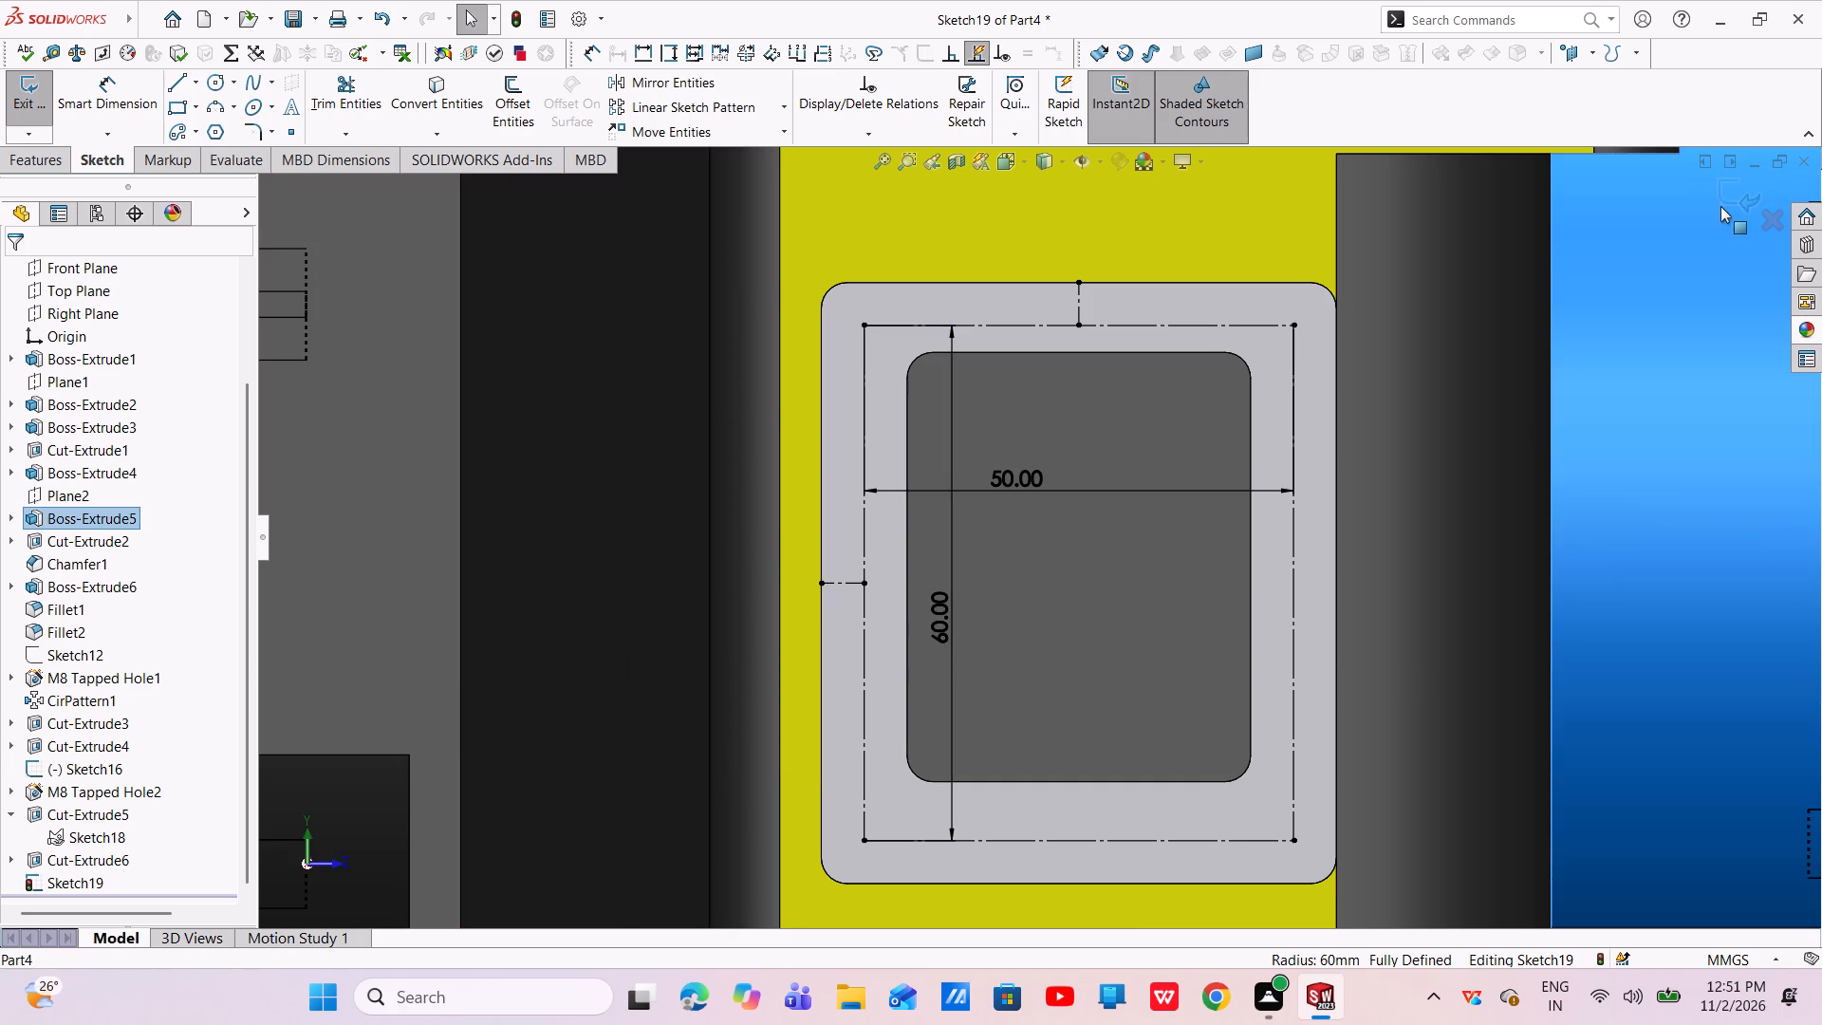
left_click(1736, 196)
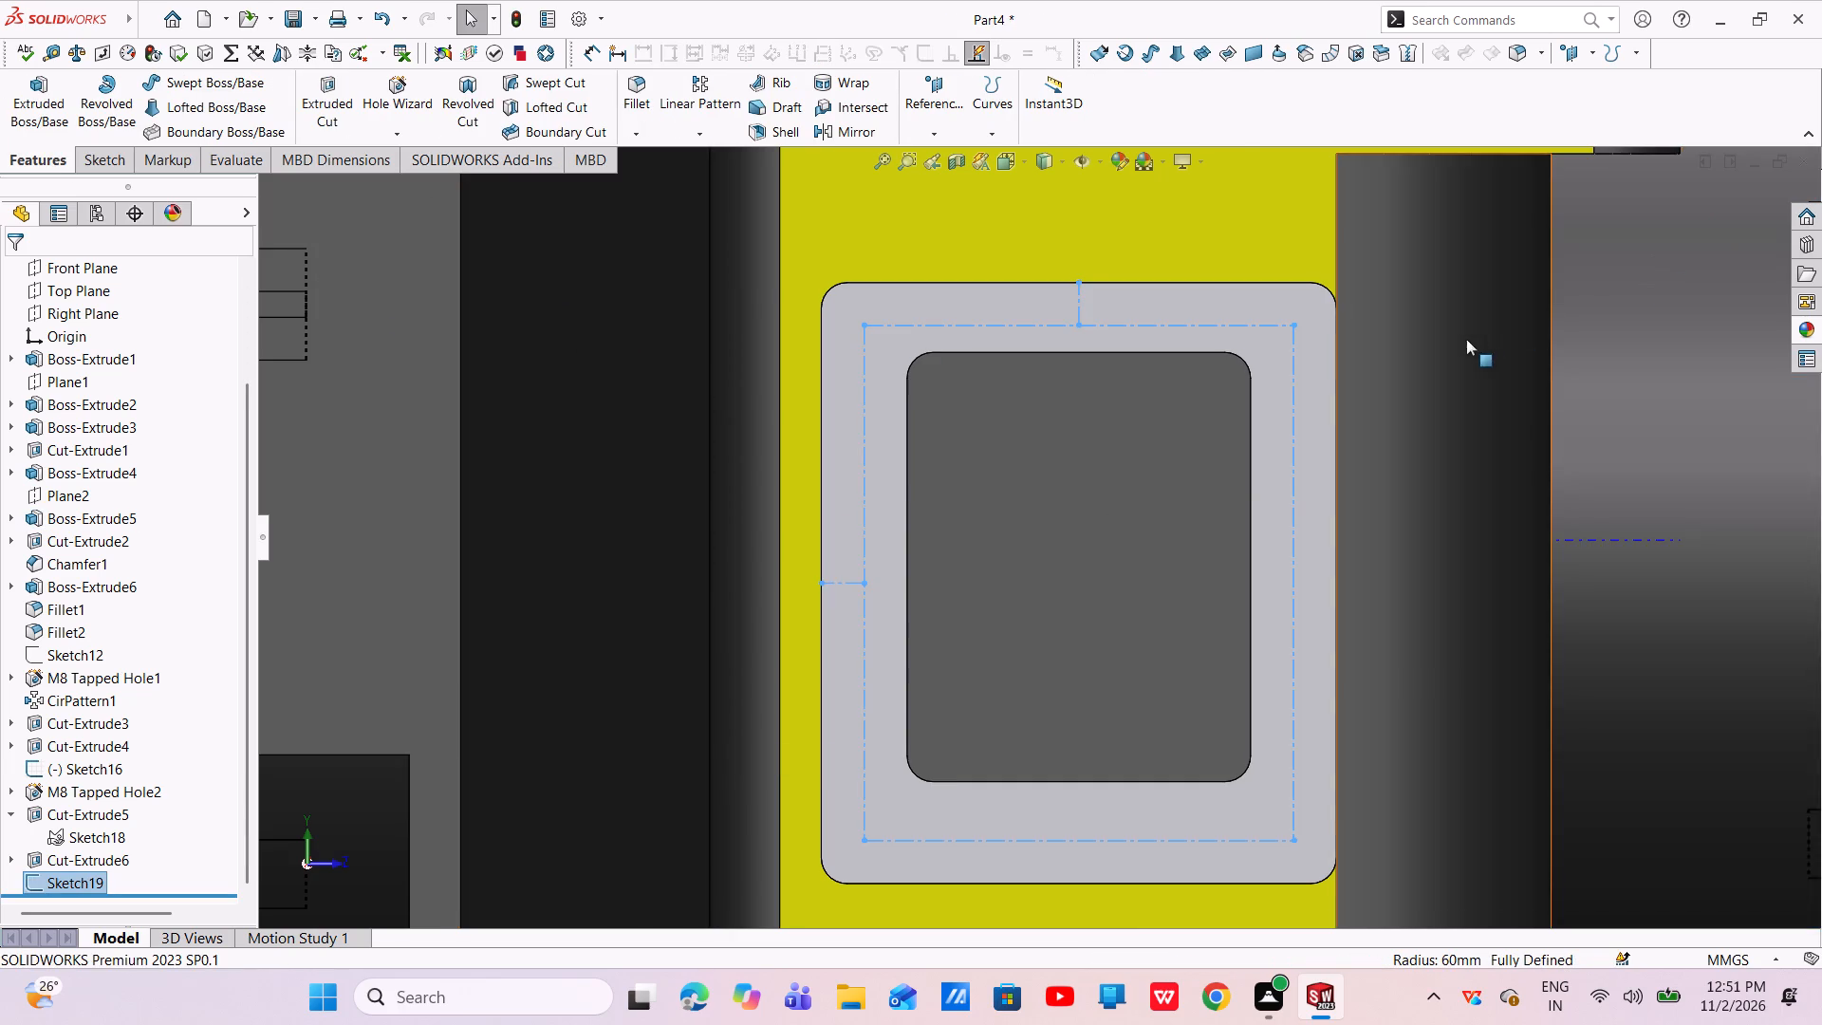
Start a Hole Wizard ISO M4 straight tapped hole with a blind hole depth of 14 mm.
scroll(1465, 339, "up", 4)
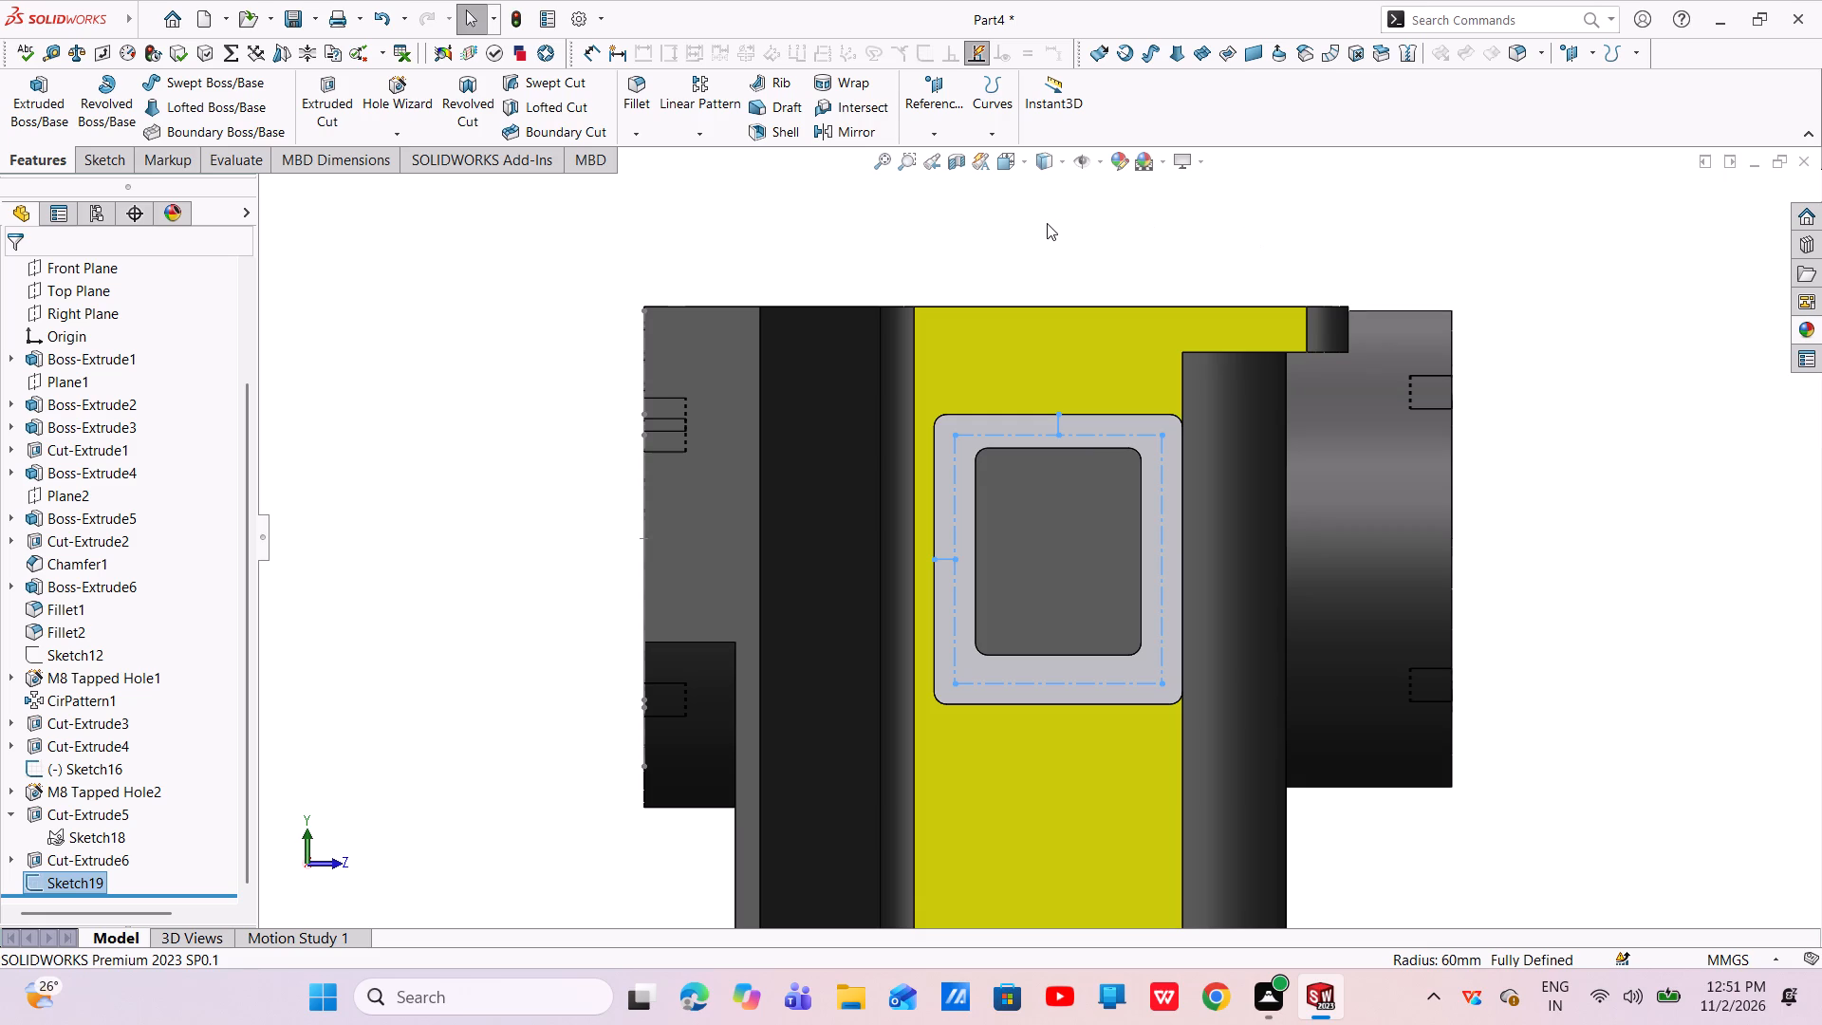
left_click(408, 107)
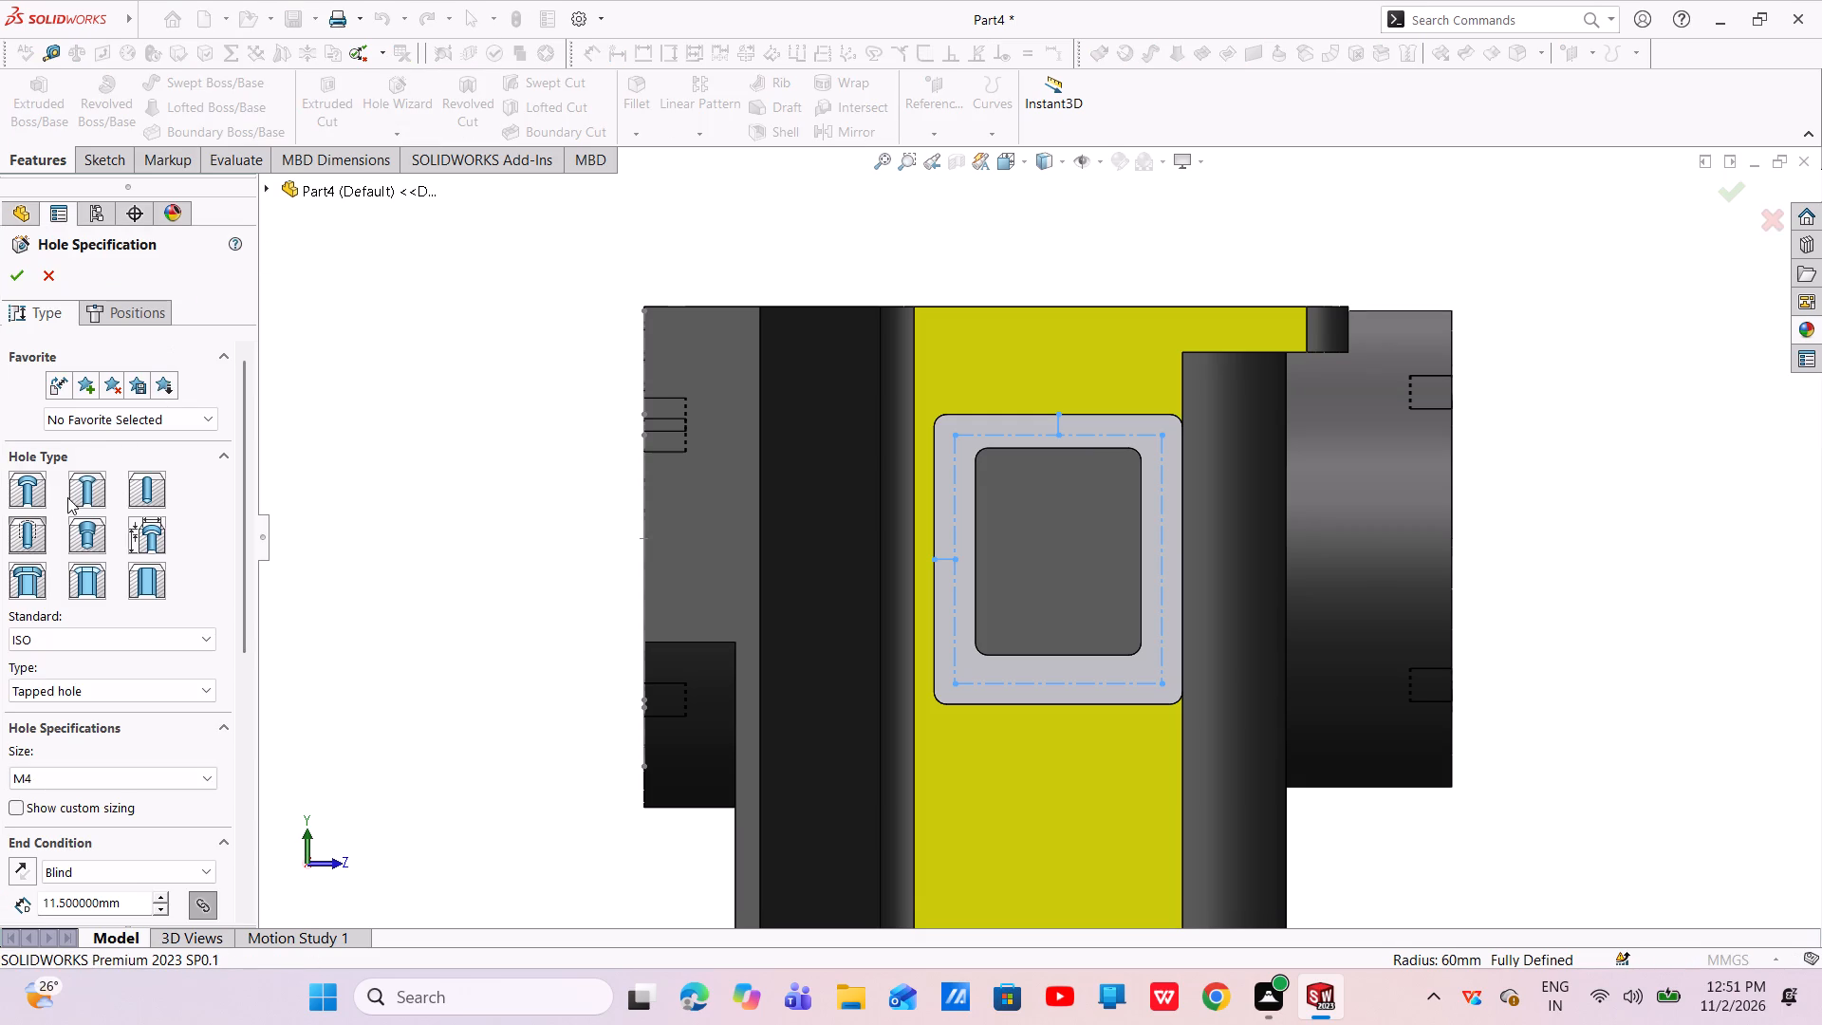
left_click(40, 537)
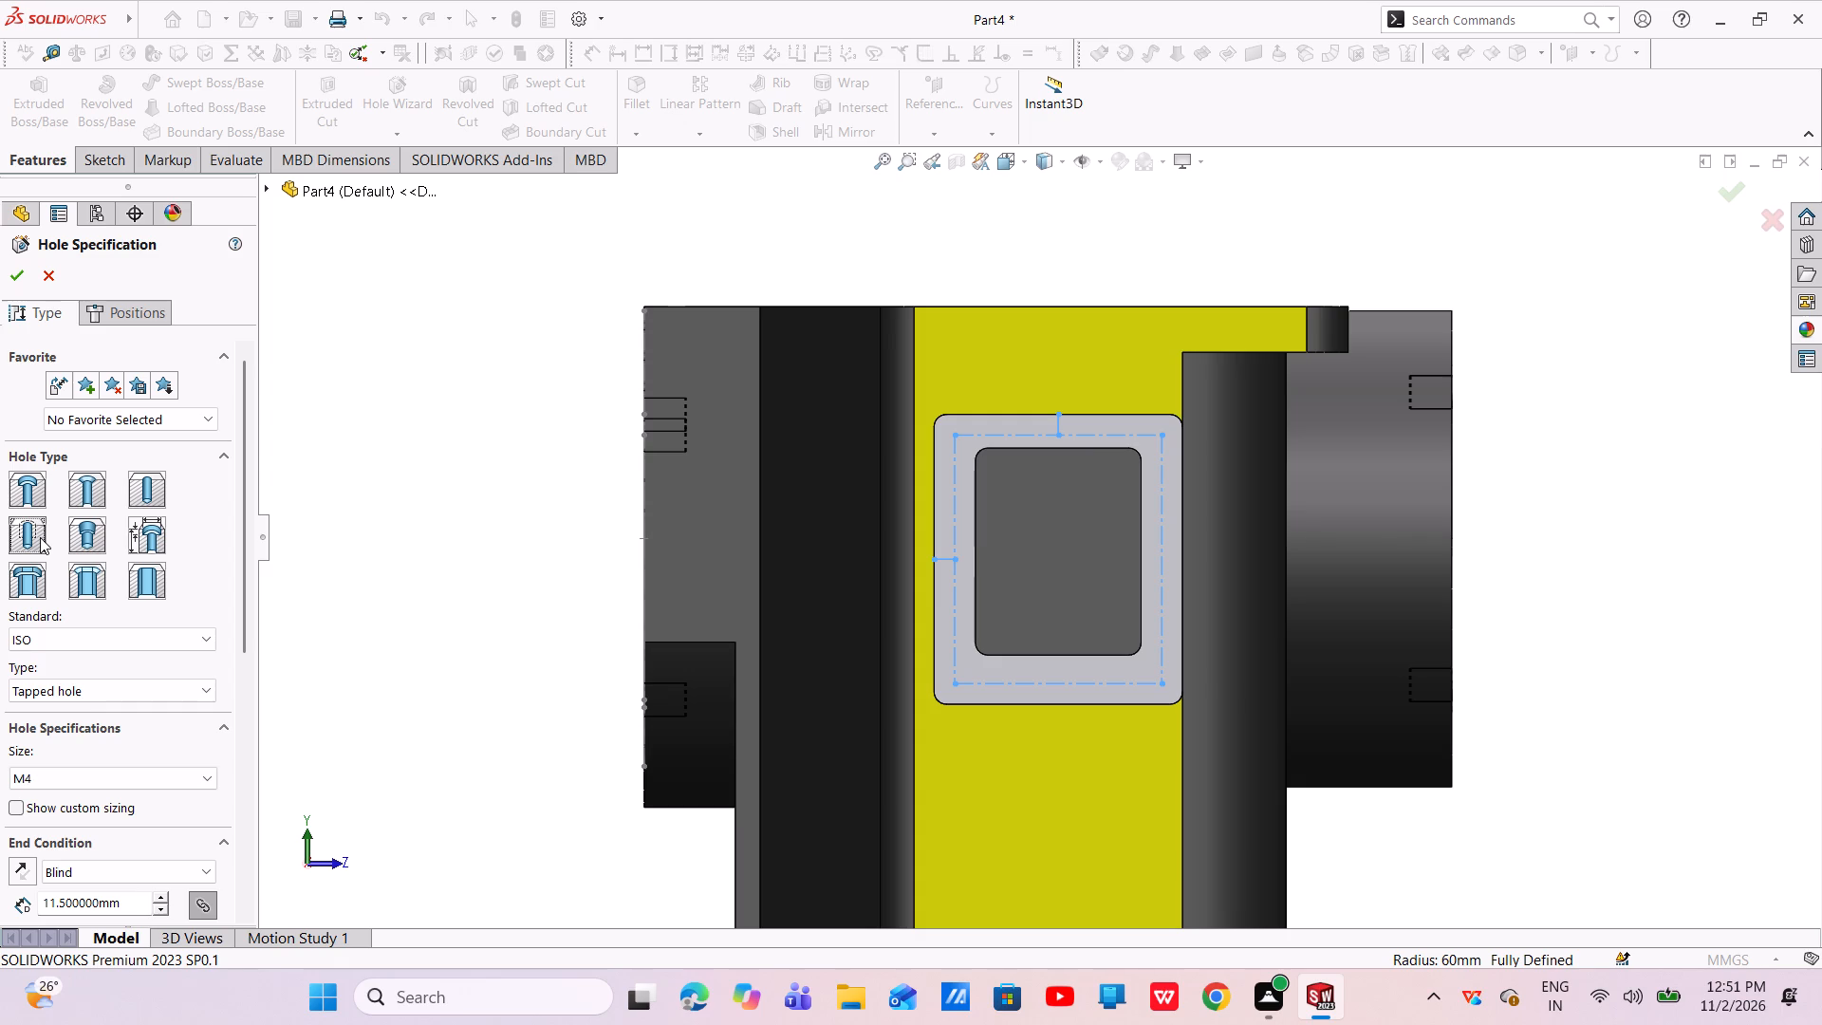
double_click(40, 537)
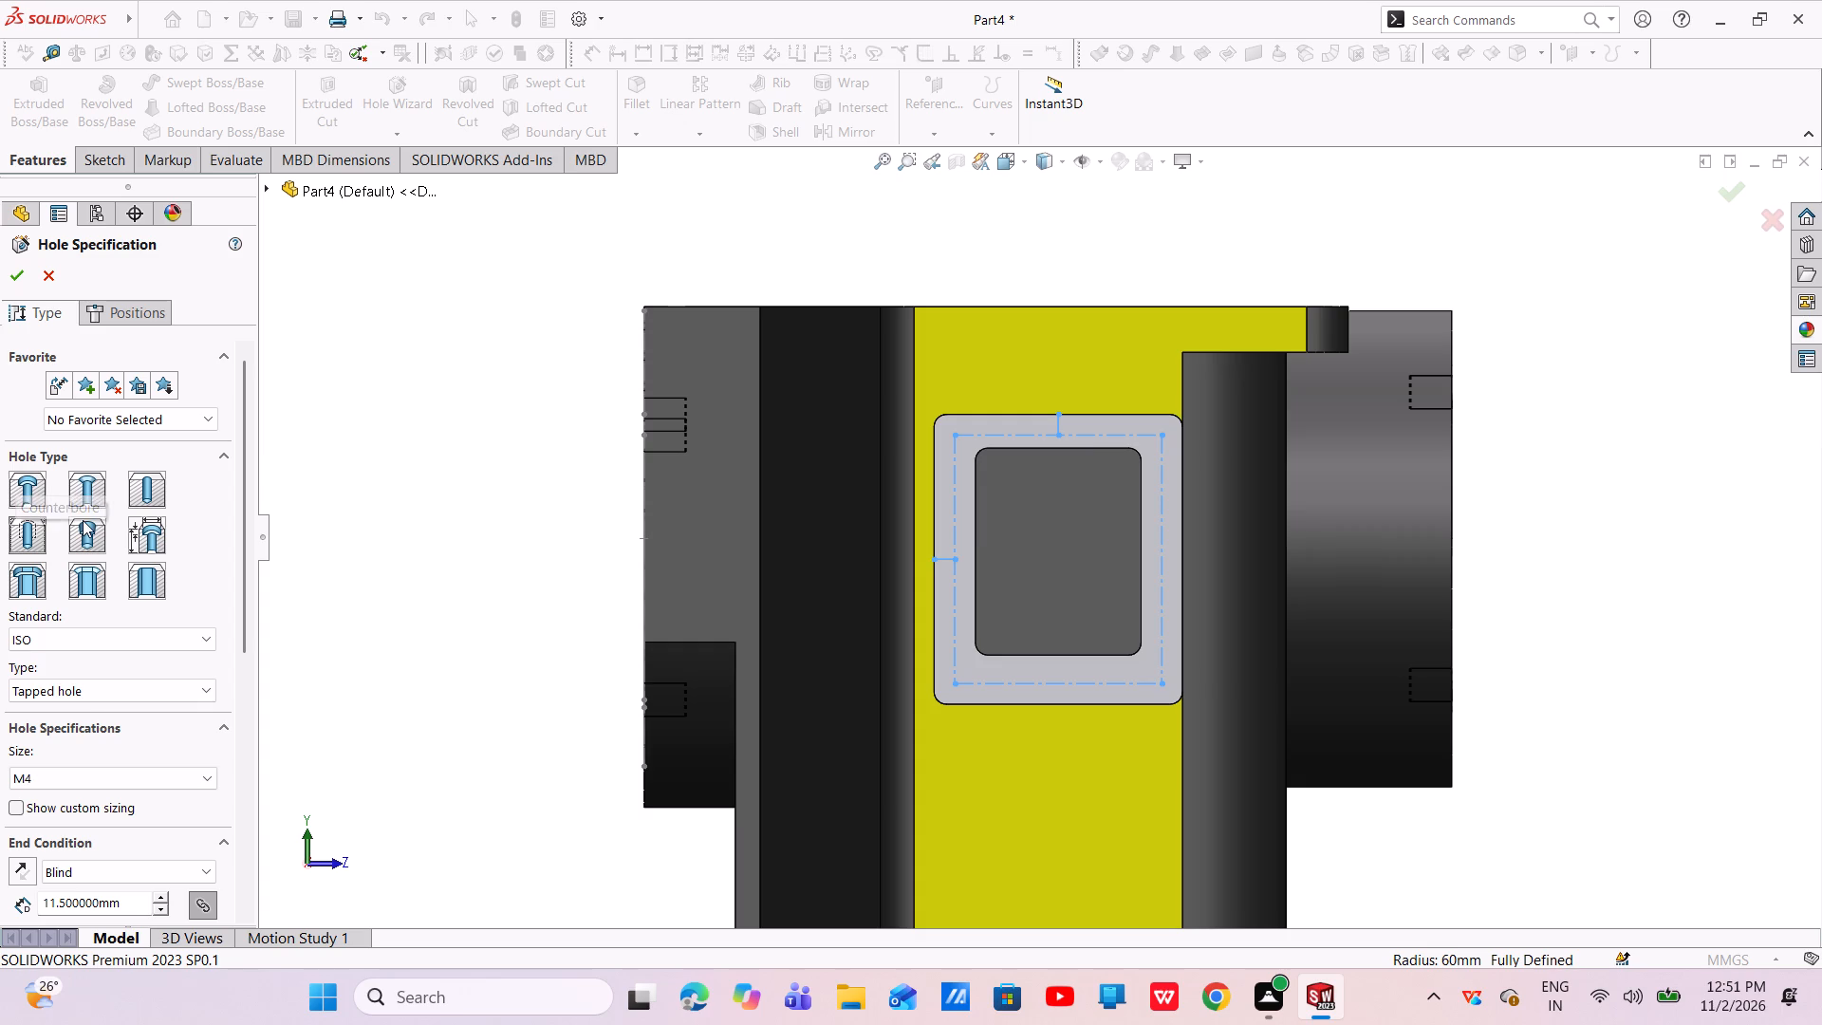
left_click_drag(249, 570, 237, 601)
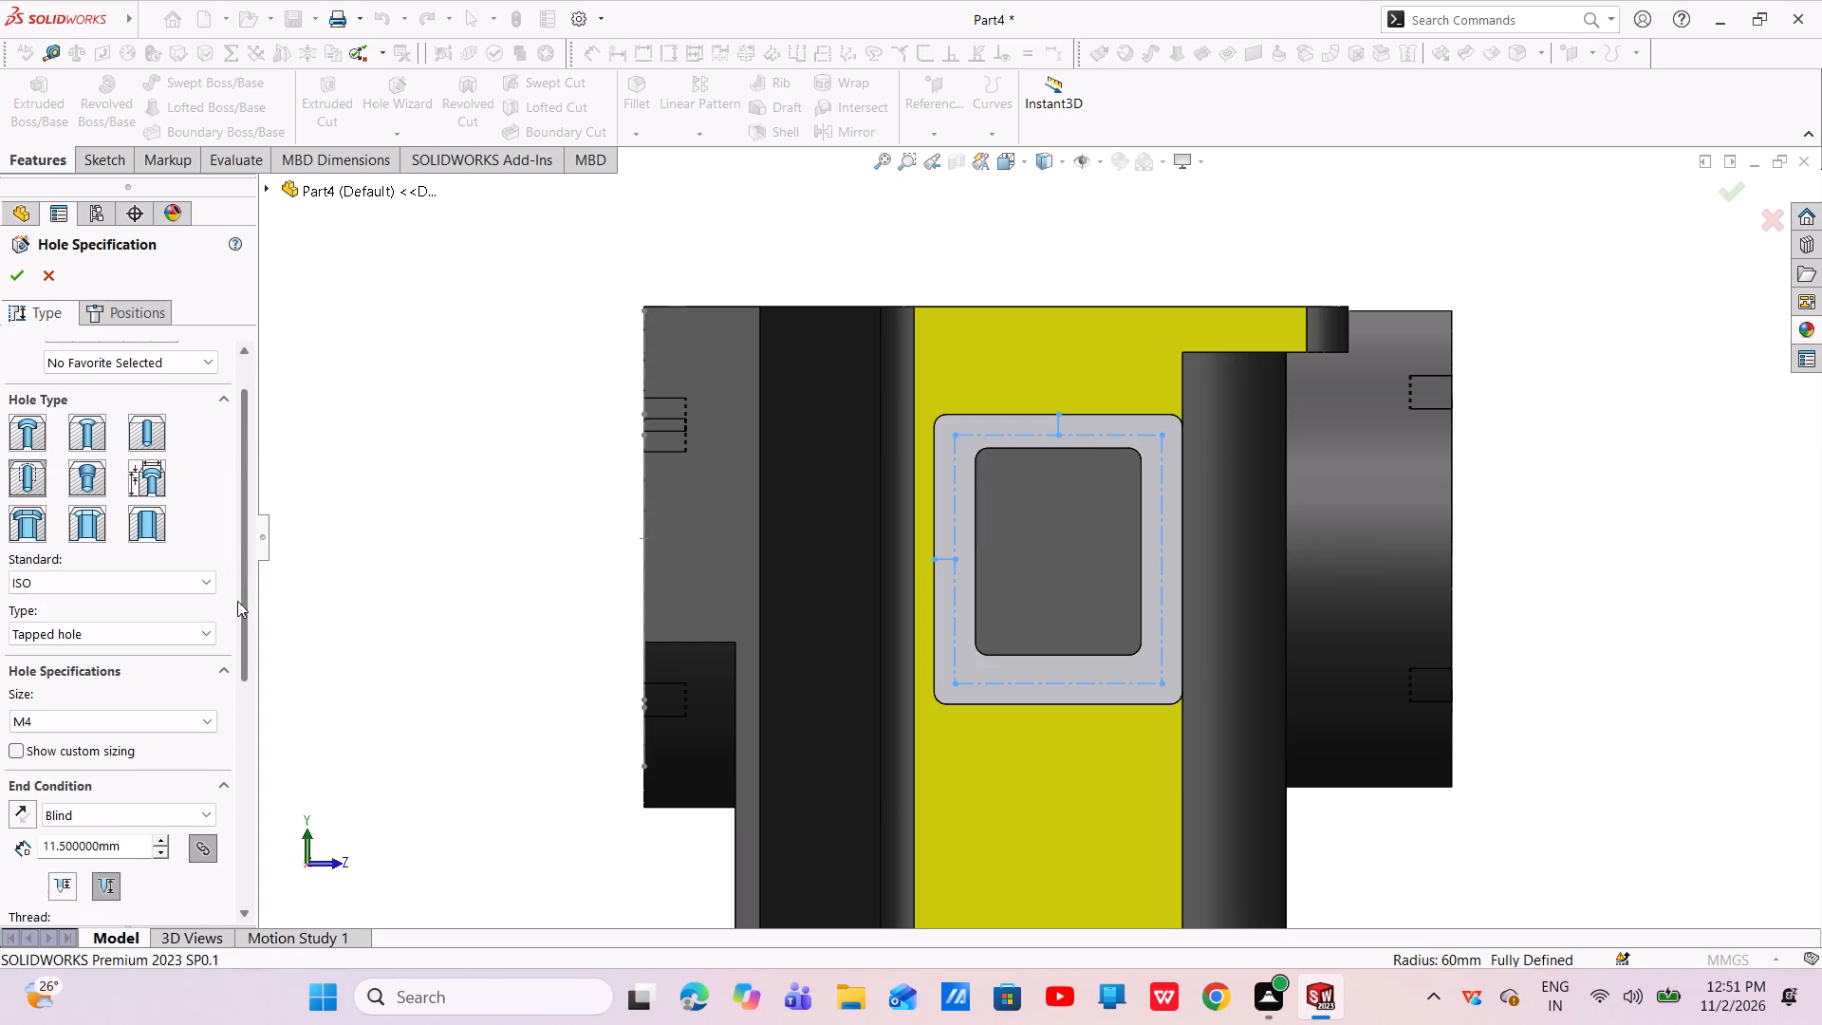
left_click_drag(237, 601, 168, 732)
left_click_drag(120, 581, 36, 593)
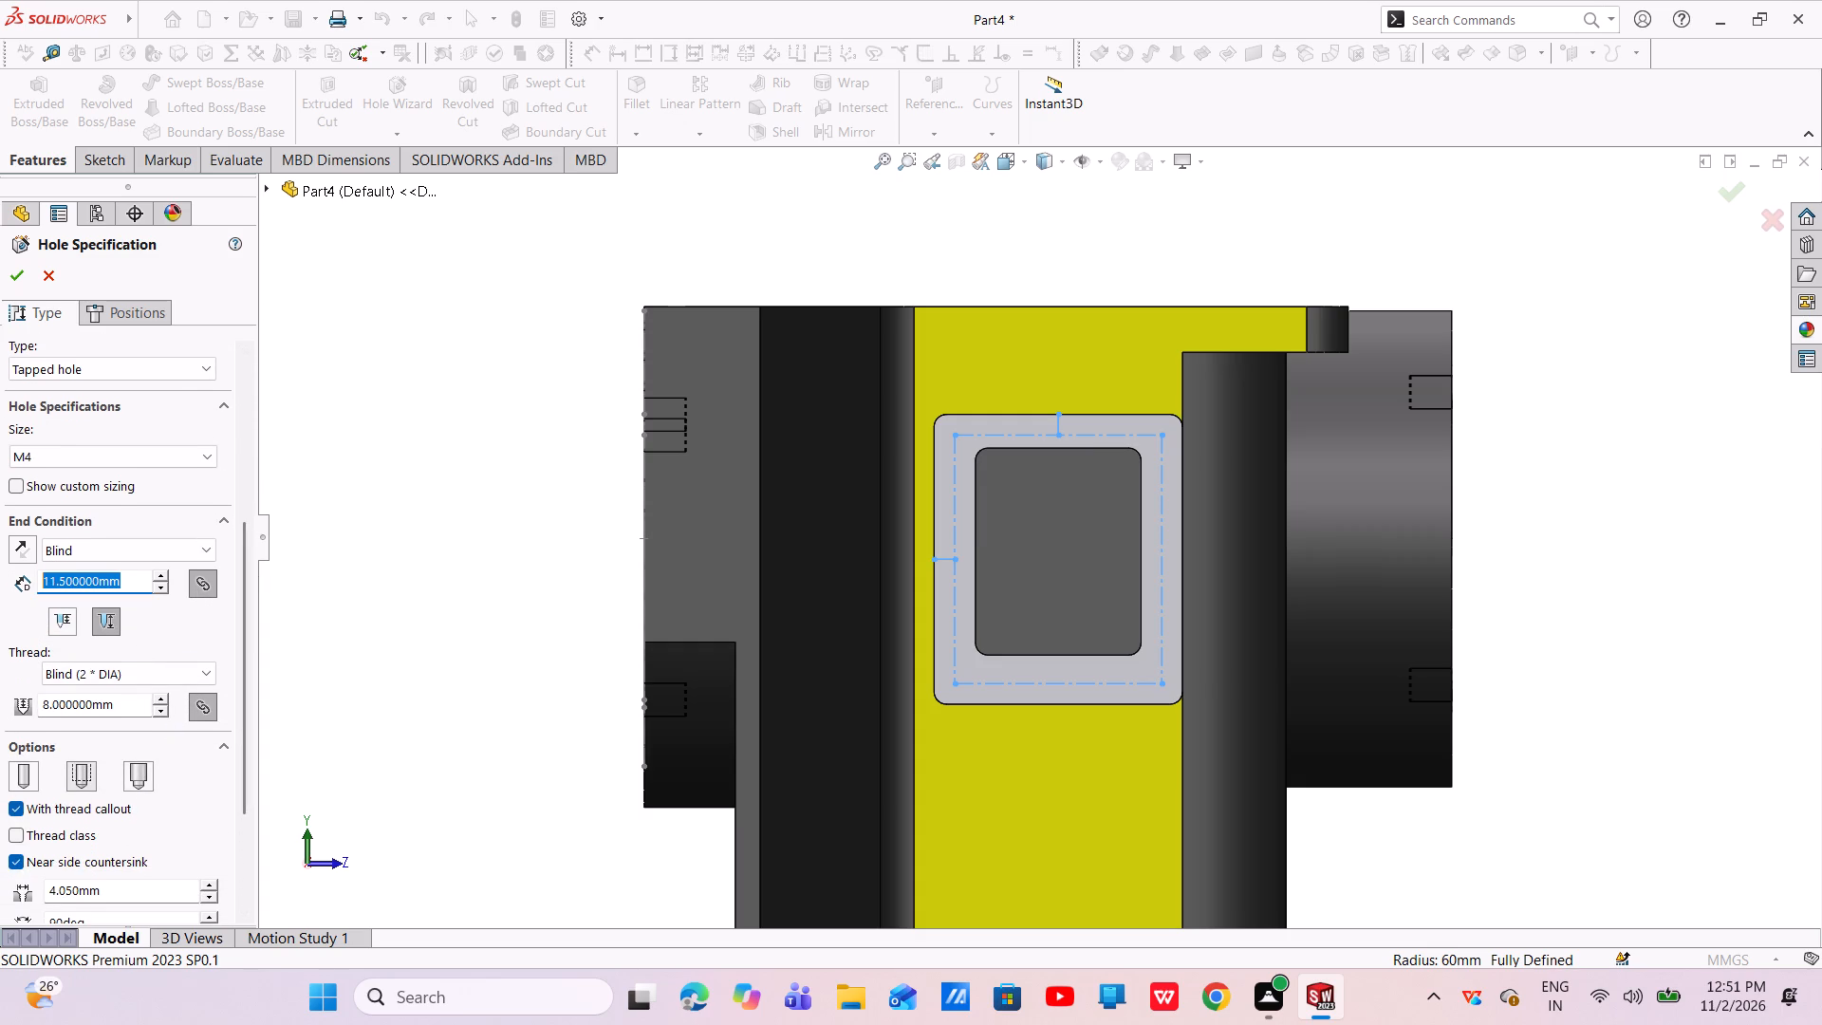
left_click_drag(36, 593, 26, 597)
key("BackSpace")
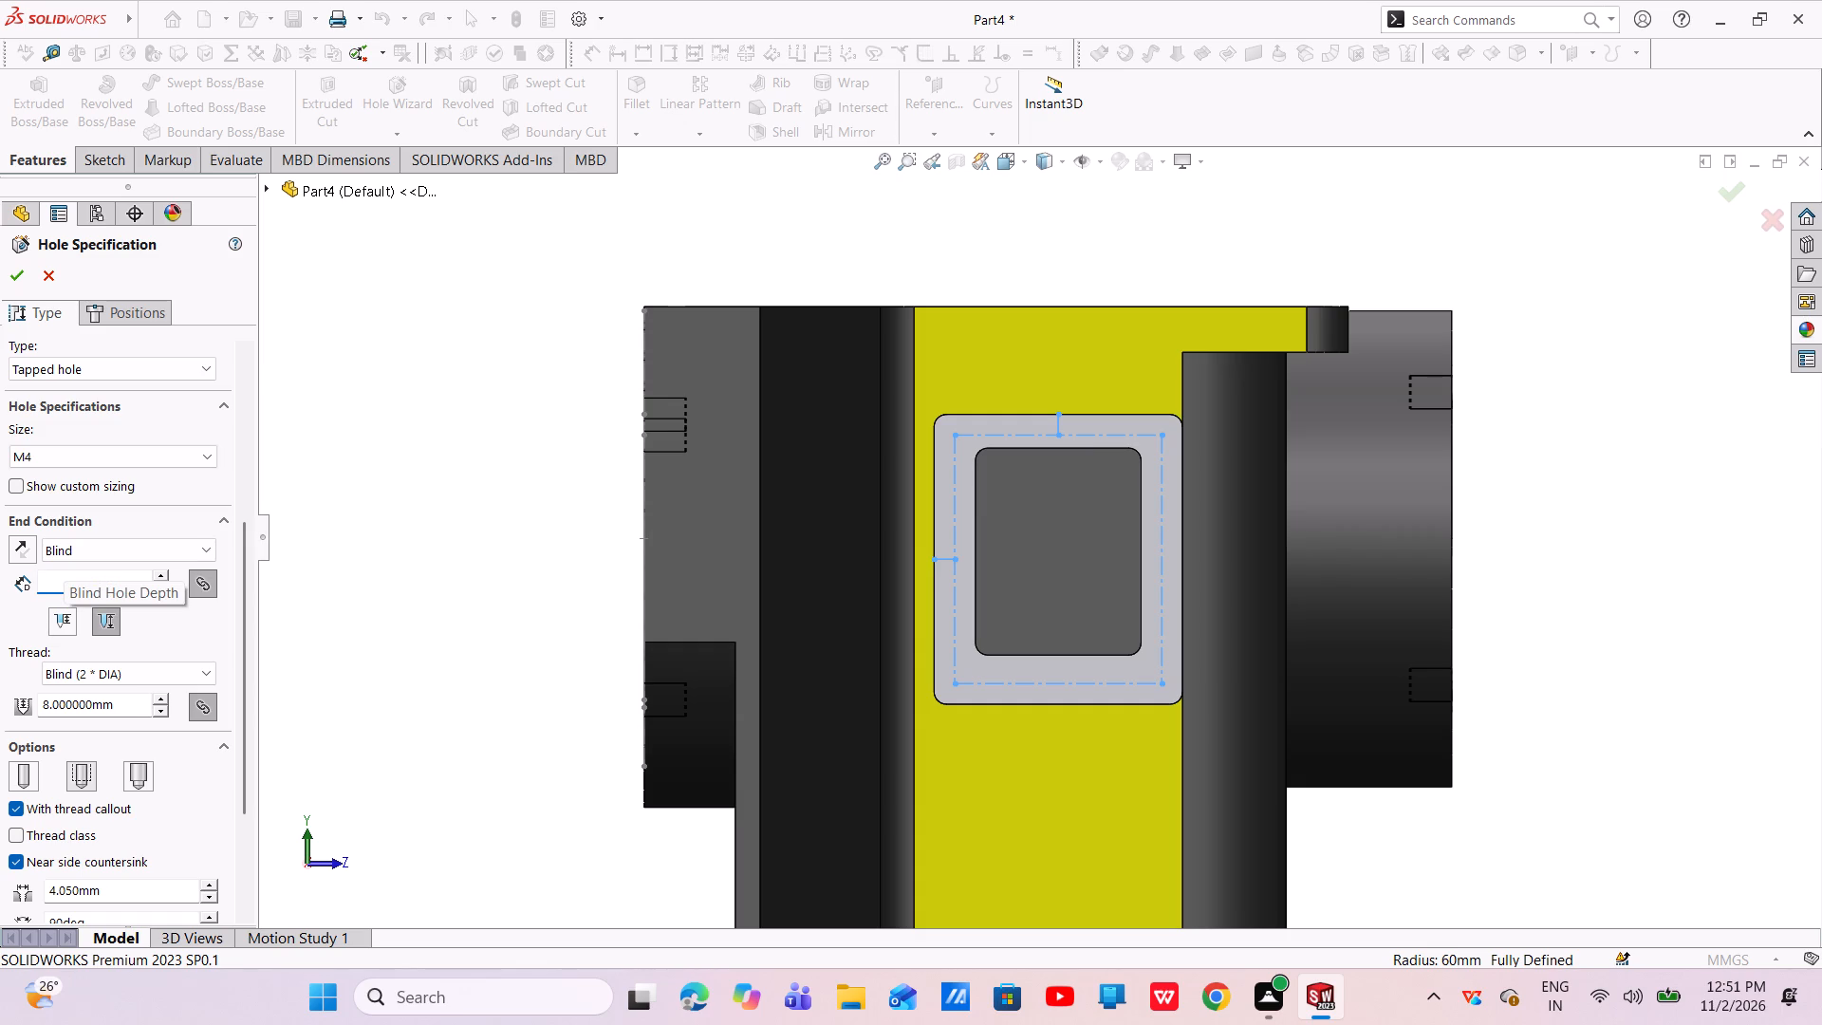
type("14")
key("Return")
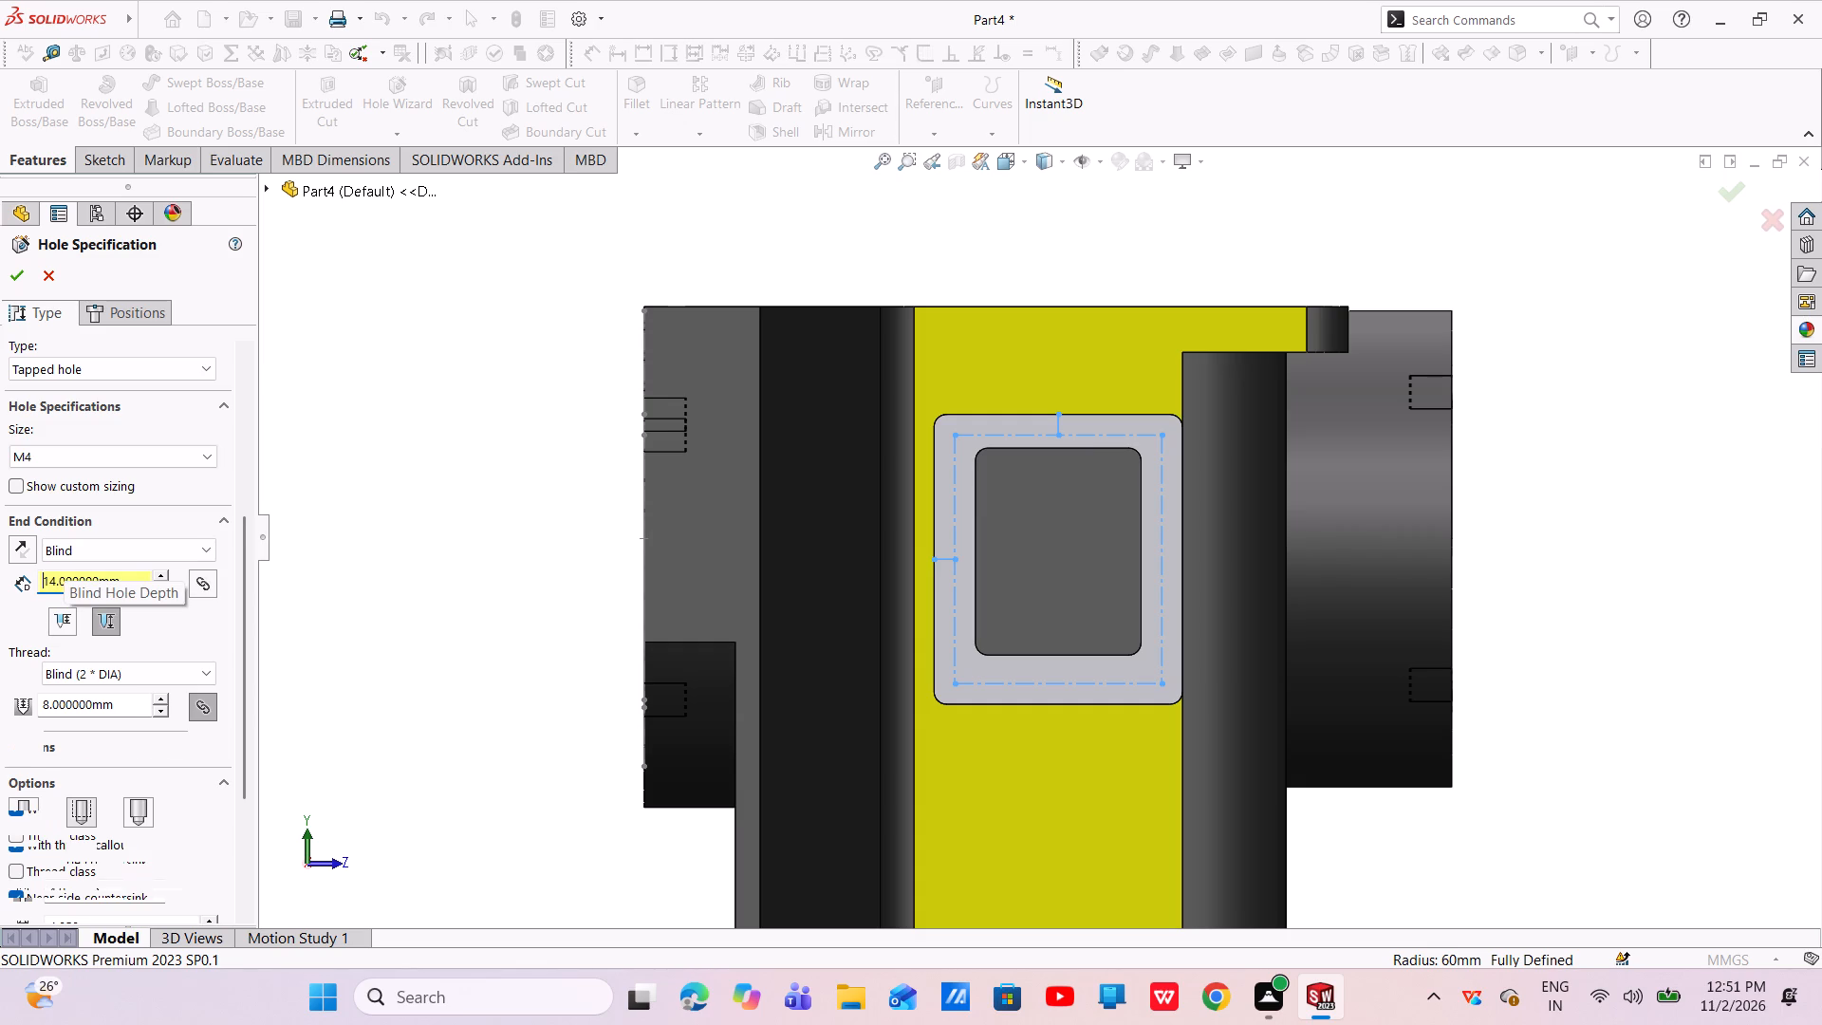
Set the M4 tapped hole's blind thread depth to 10 mm.
left_click_drag(138, 705, 87, 718)
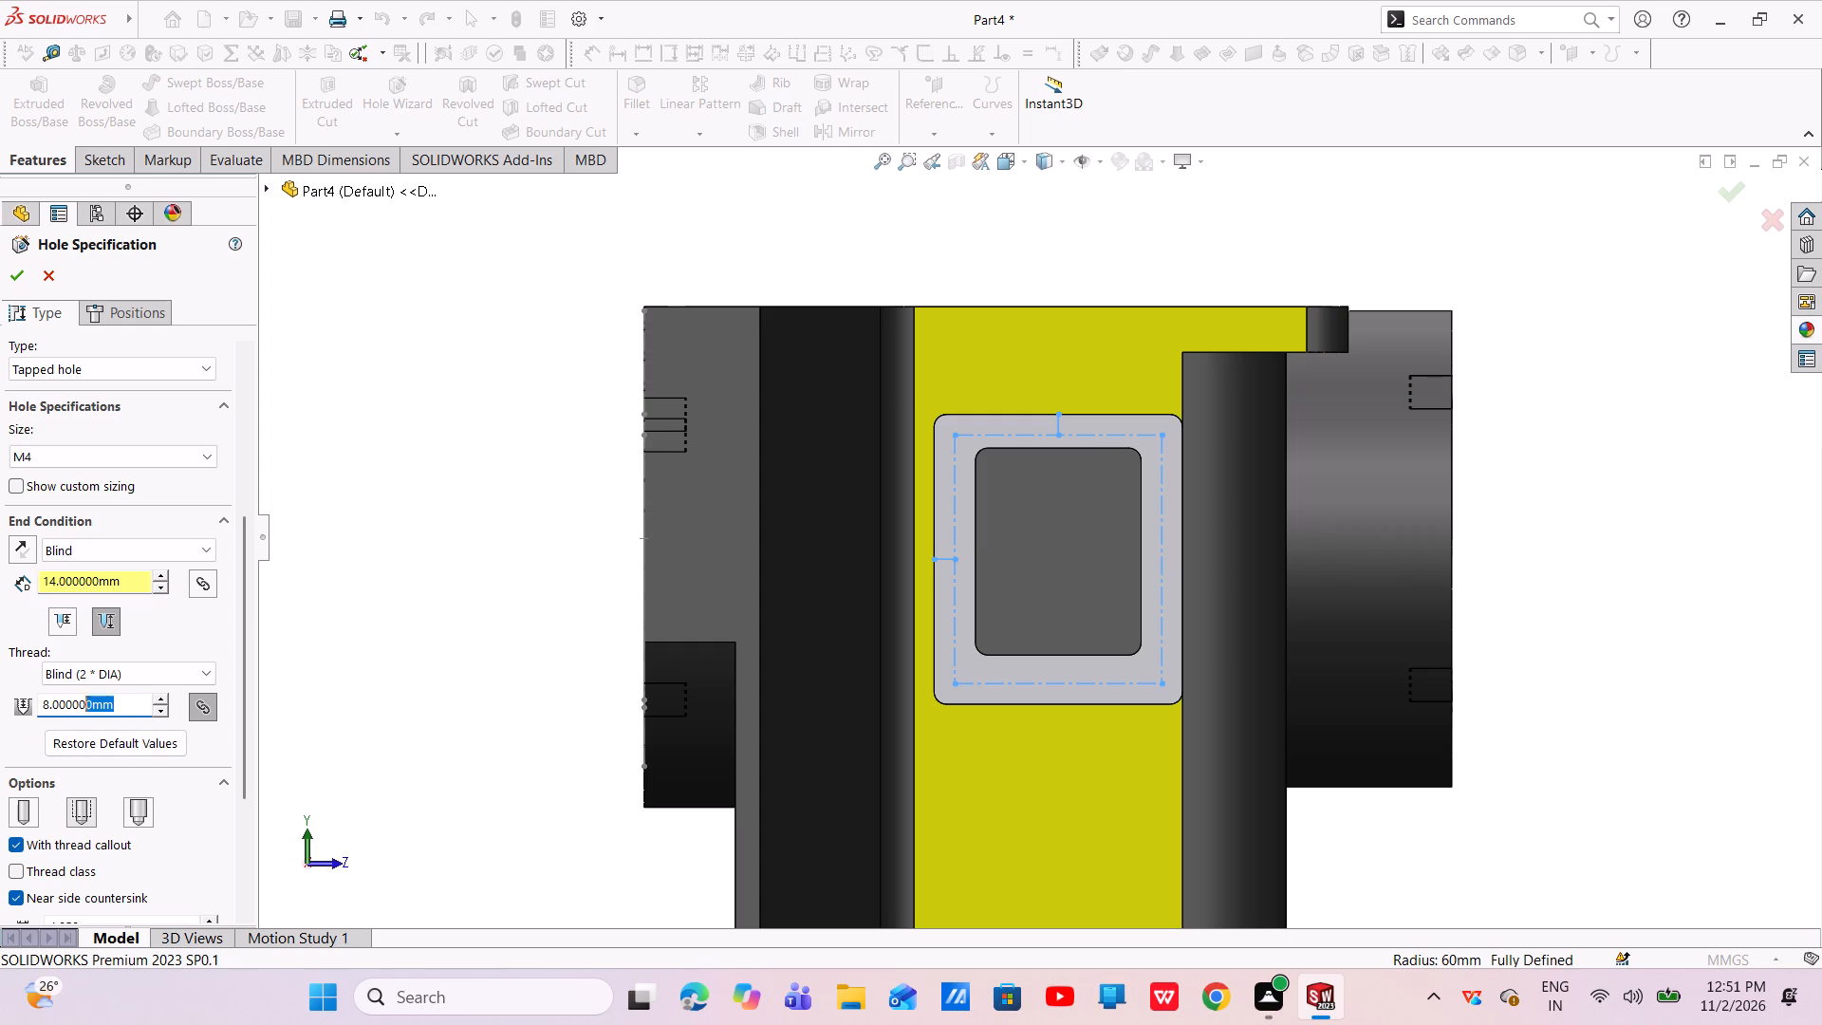
left_click_drag(87, 718, 6, 727)
key("BackSpace")
type("10")
key("Return")
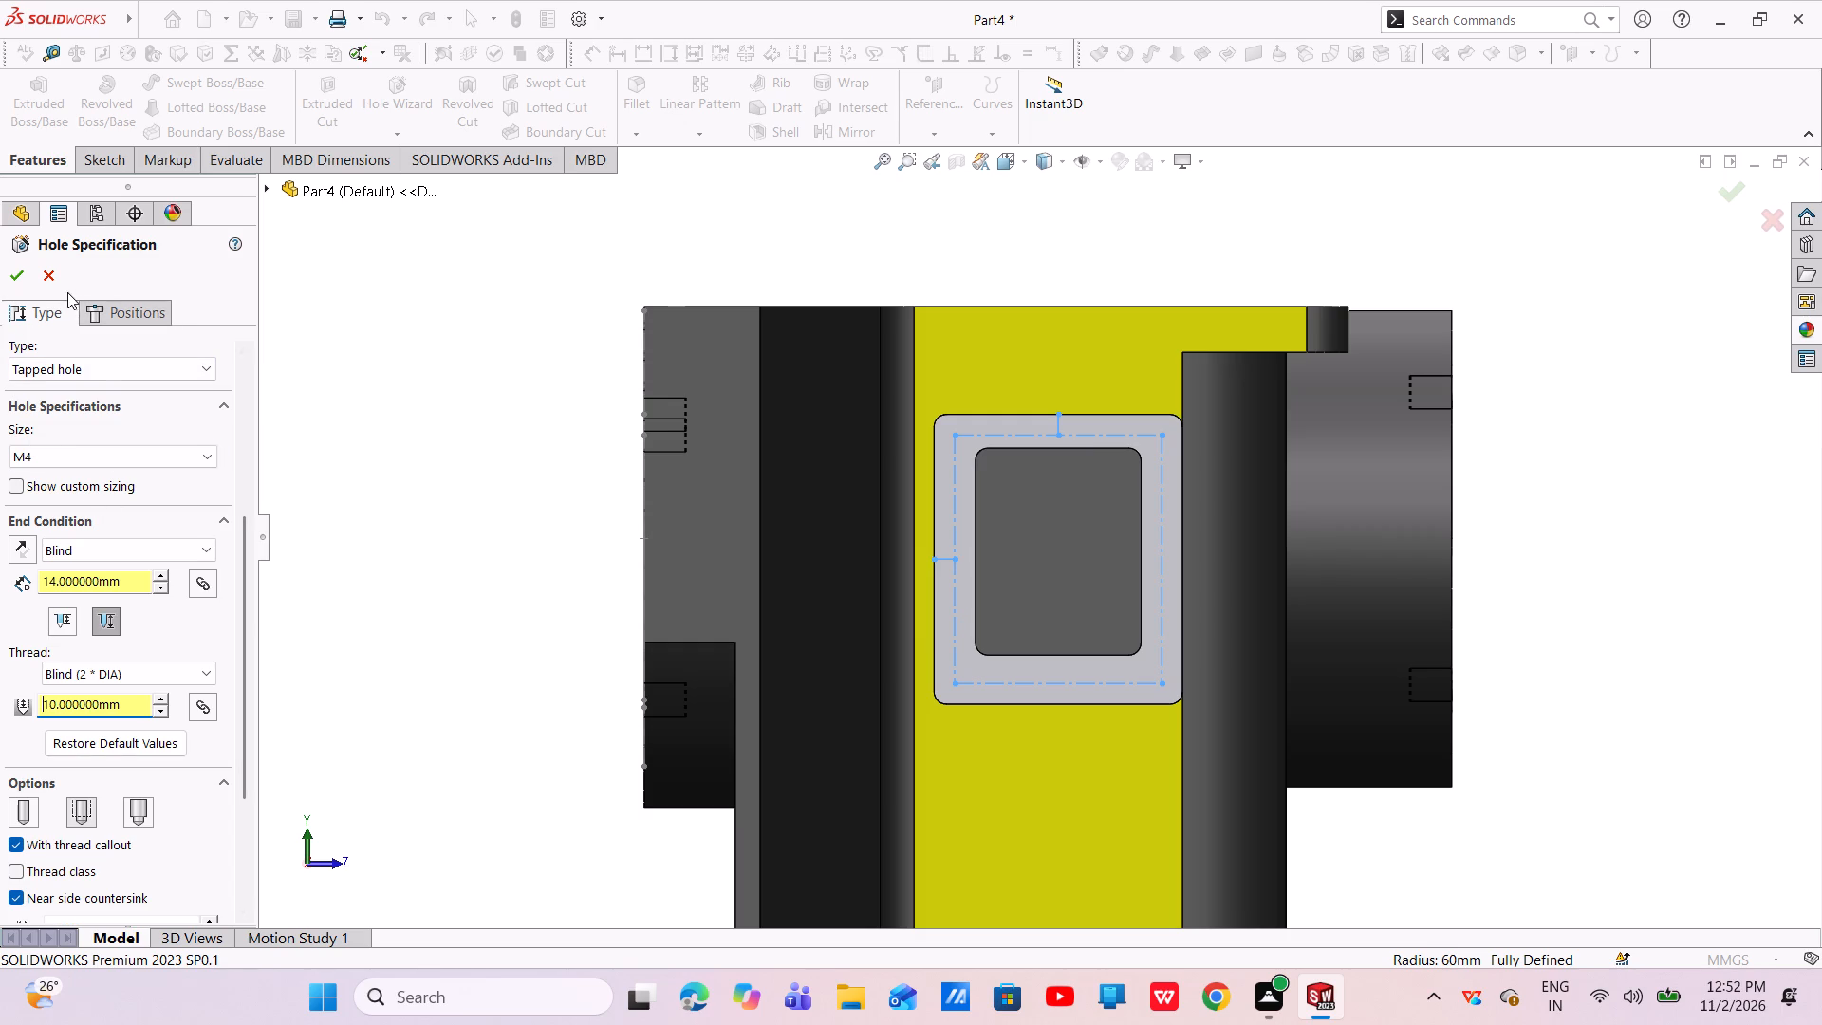
Begin positioning the M4 tapped holes on the stepped side window's face.
left_click(124, 312)
left_click(121, 526)
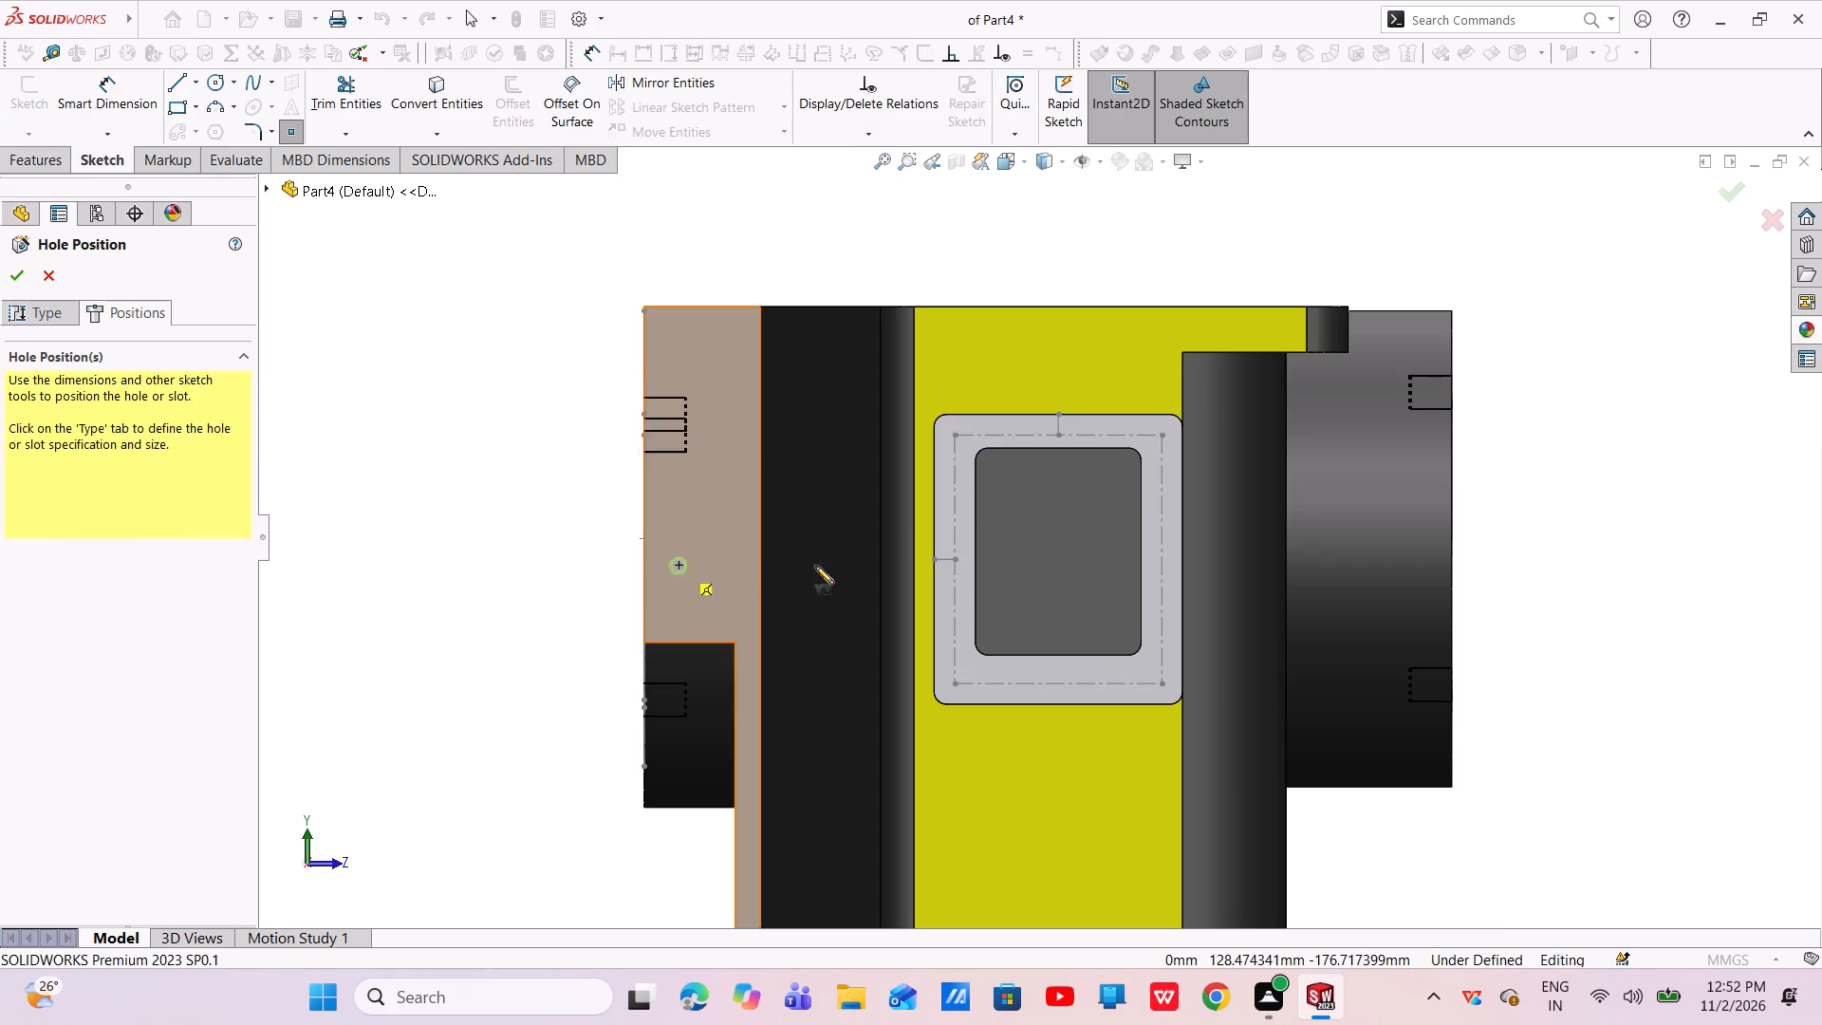
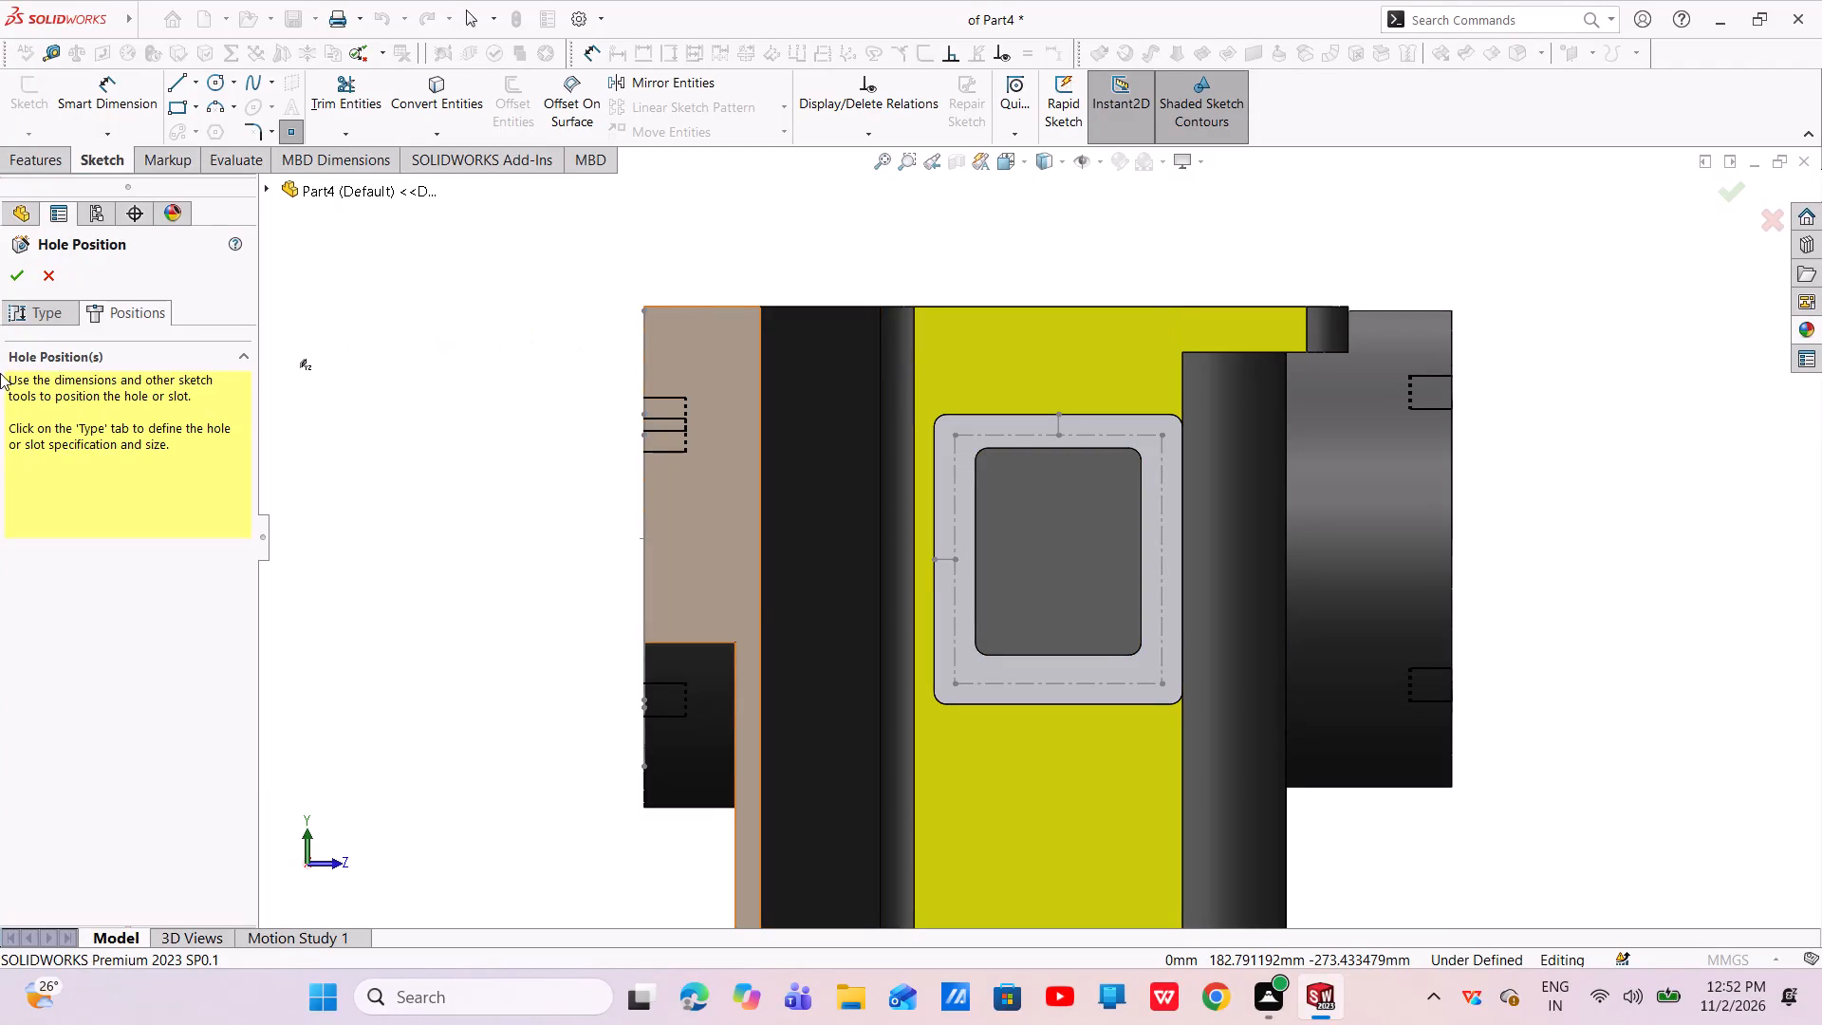
Change the M4 tapped hole's end condition to Up To Next.
left_click(27, 319)
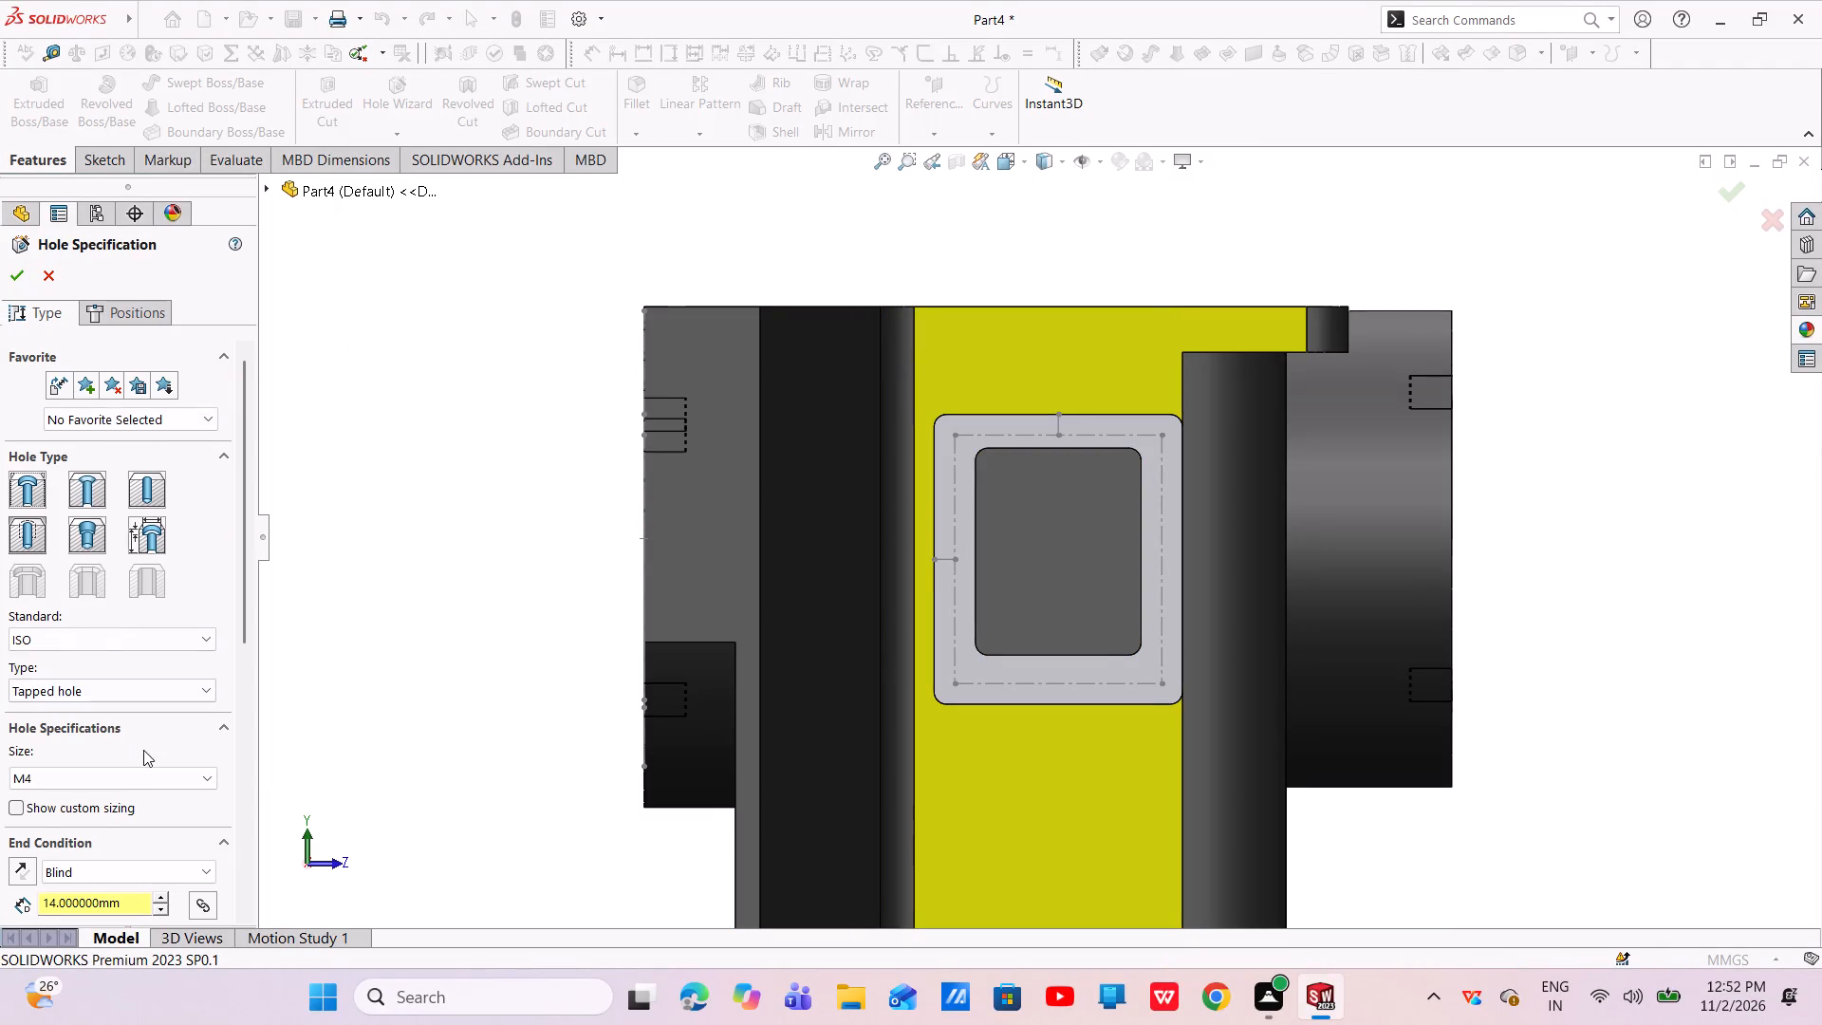
scroll(171, 748, "down", 2)
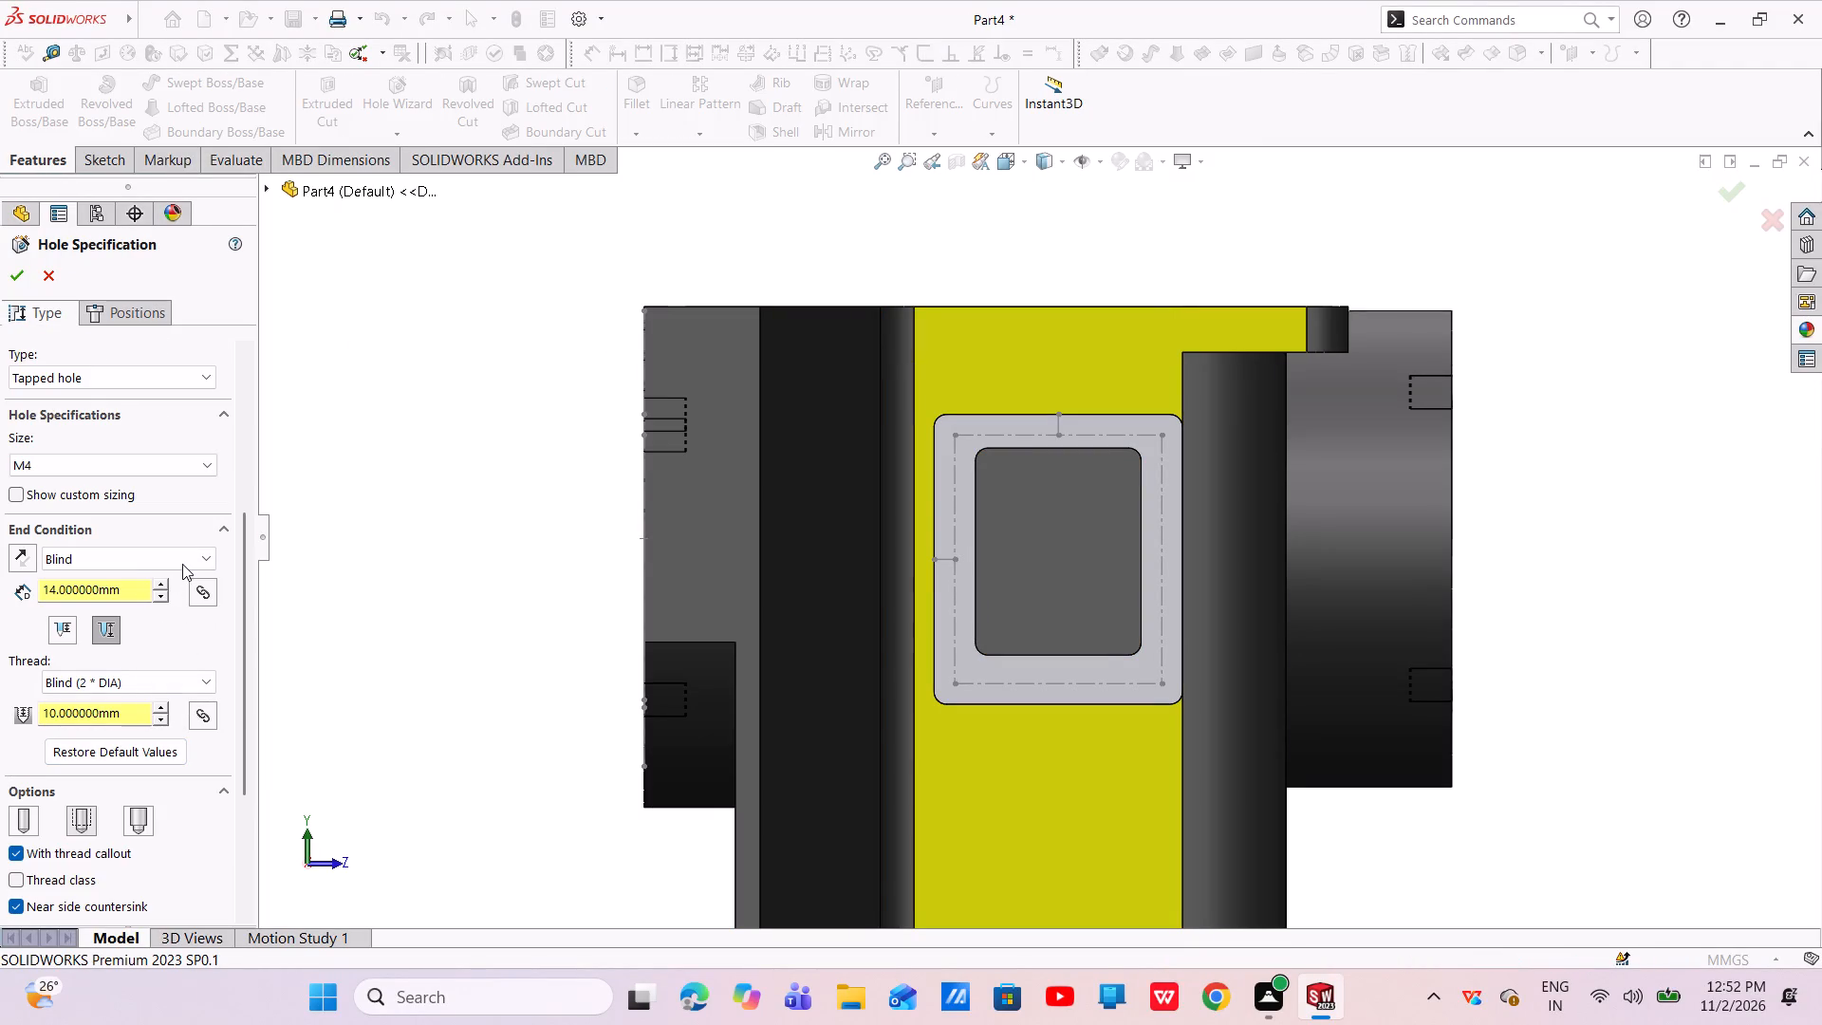
left_click(182, 564)
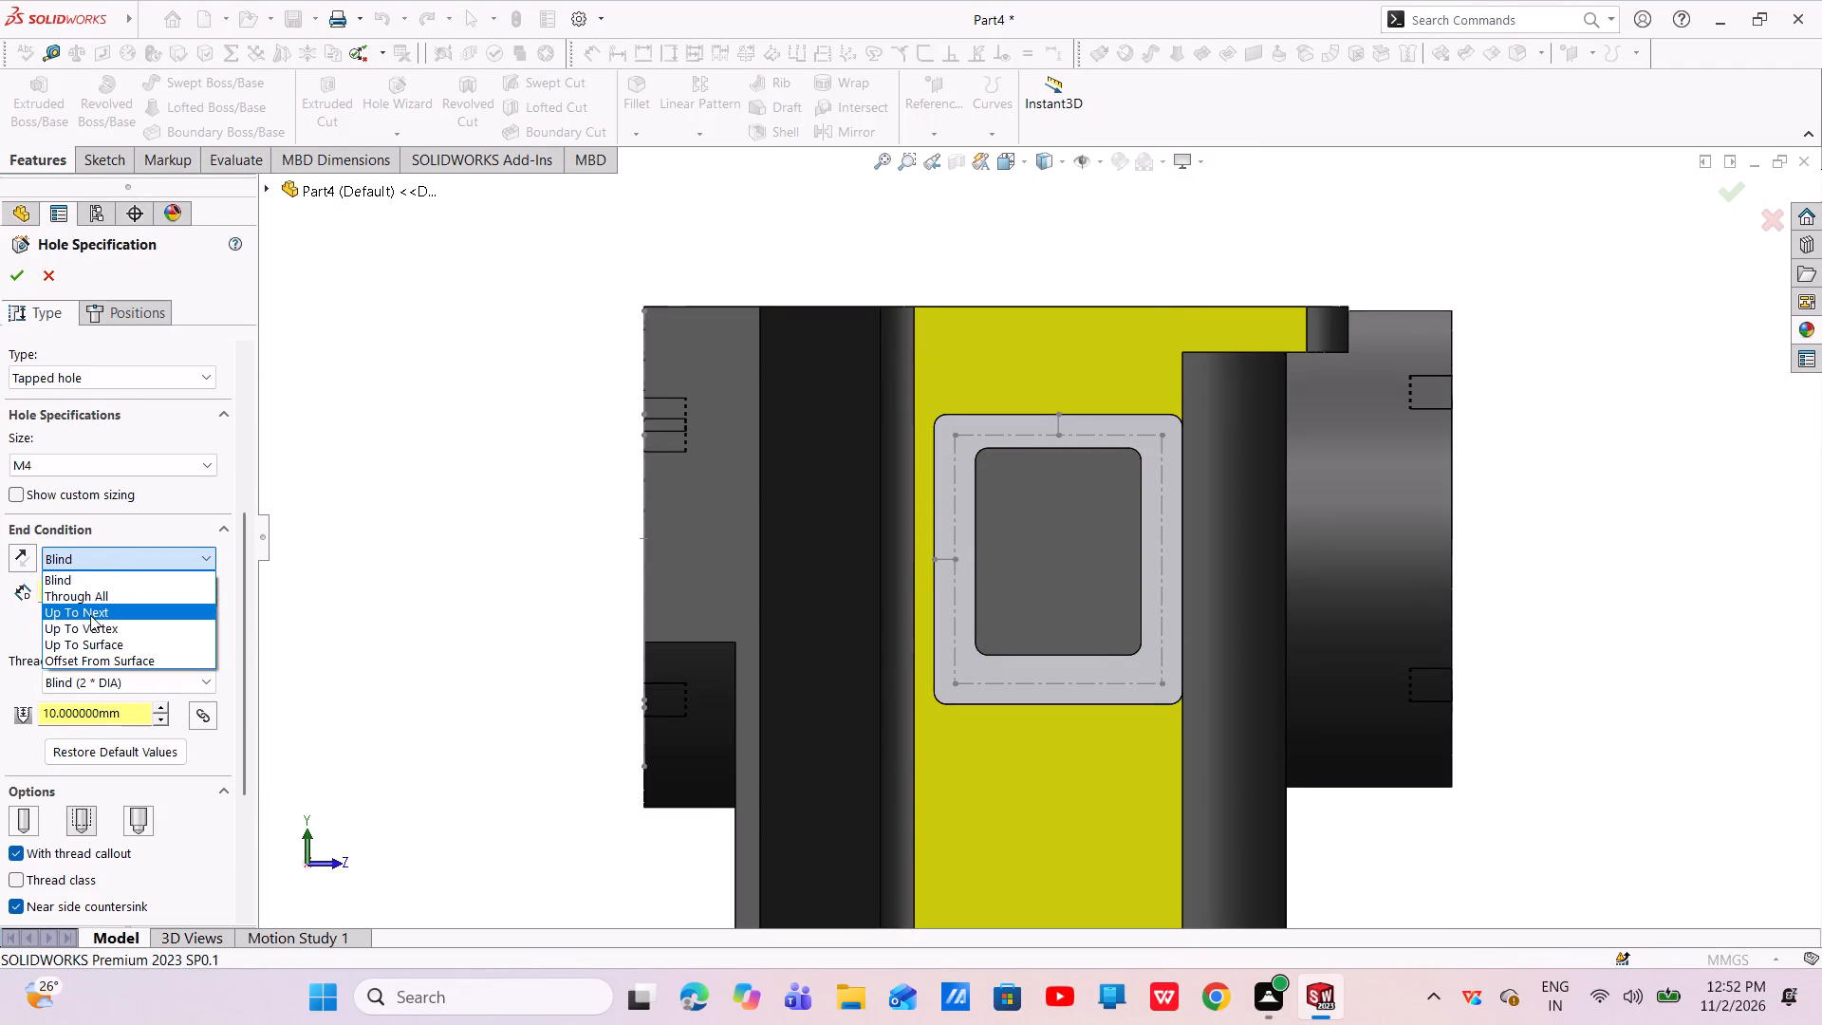
left_click(90, 615)
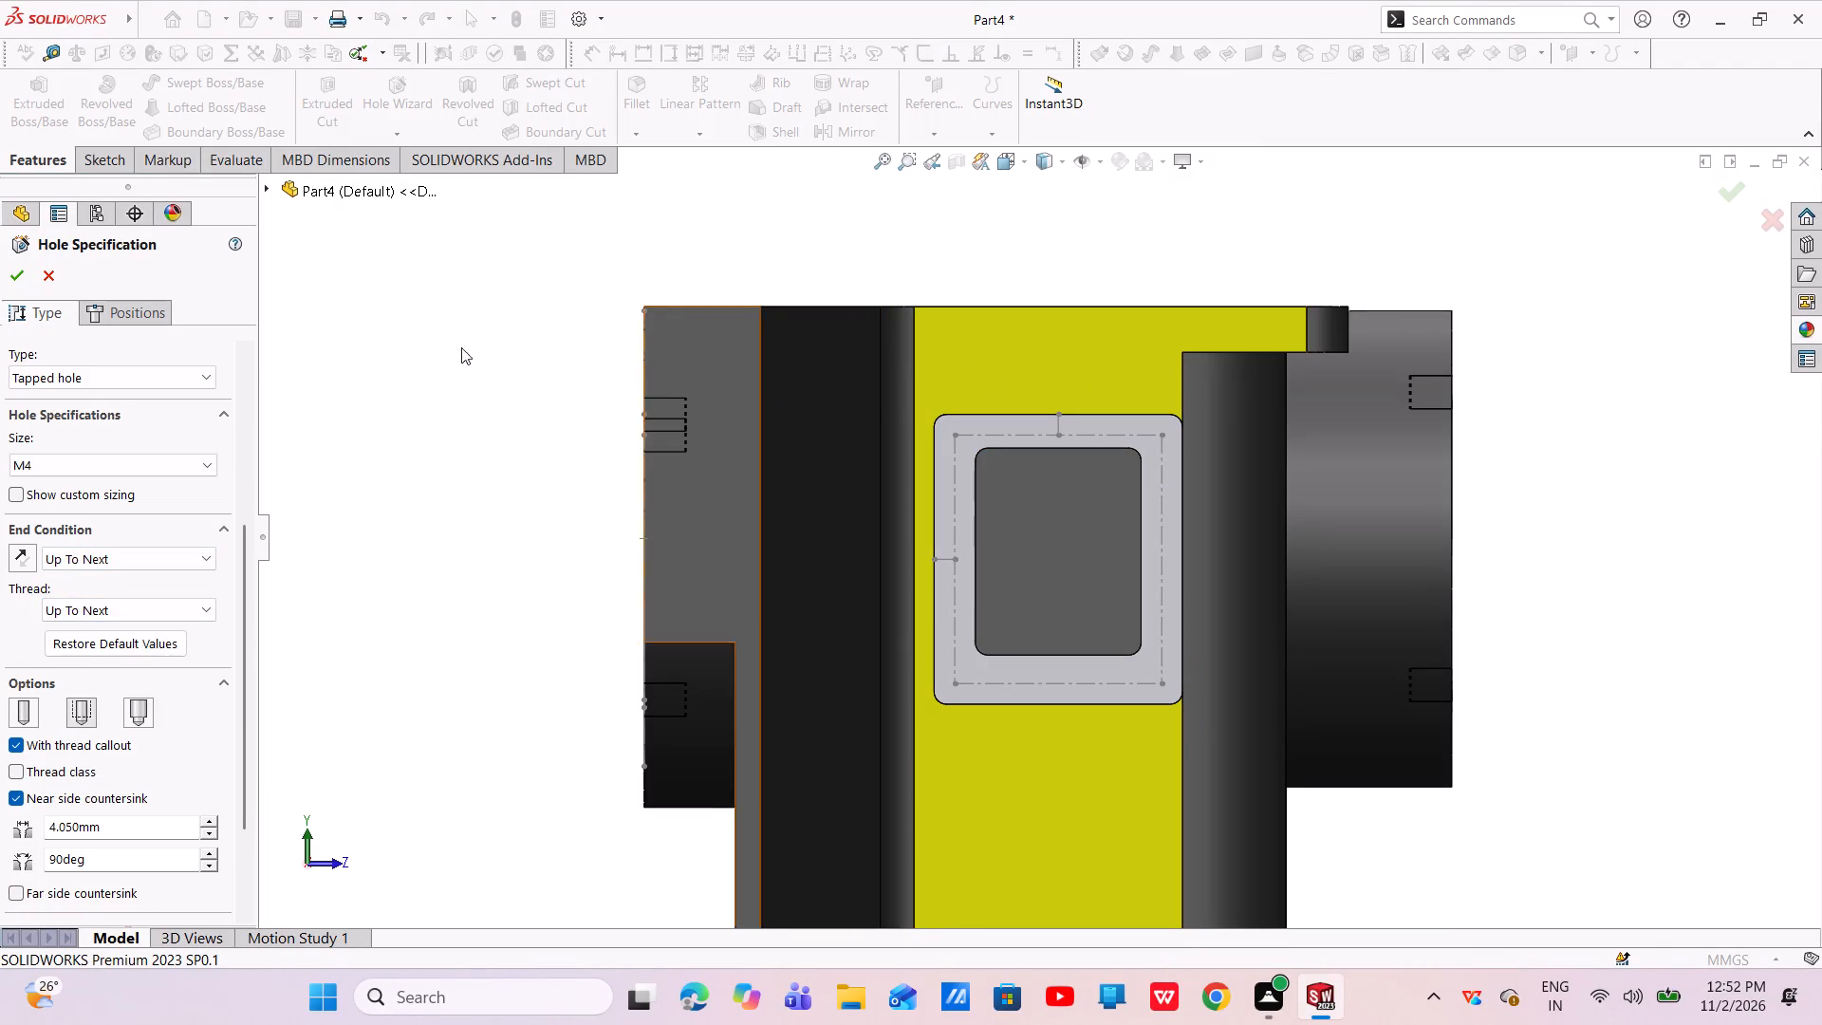
Using a 3D sketch, place M4 tapped holes at all four corners of the side window's construction rectangle and finish the feature.
left_click(154, 317)
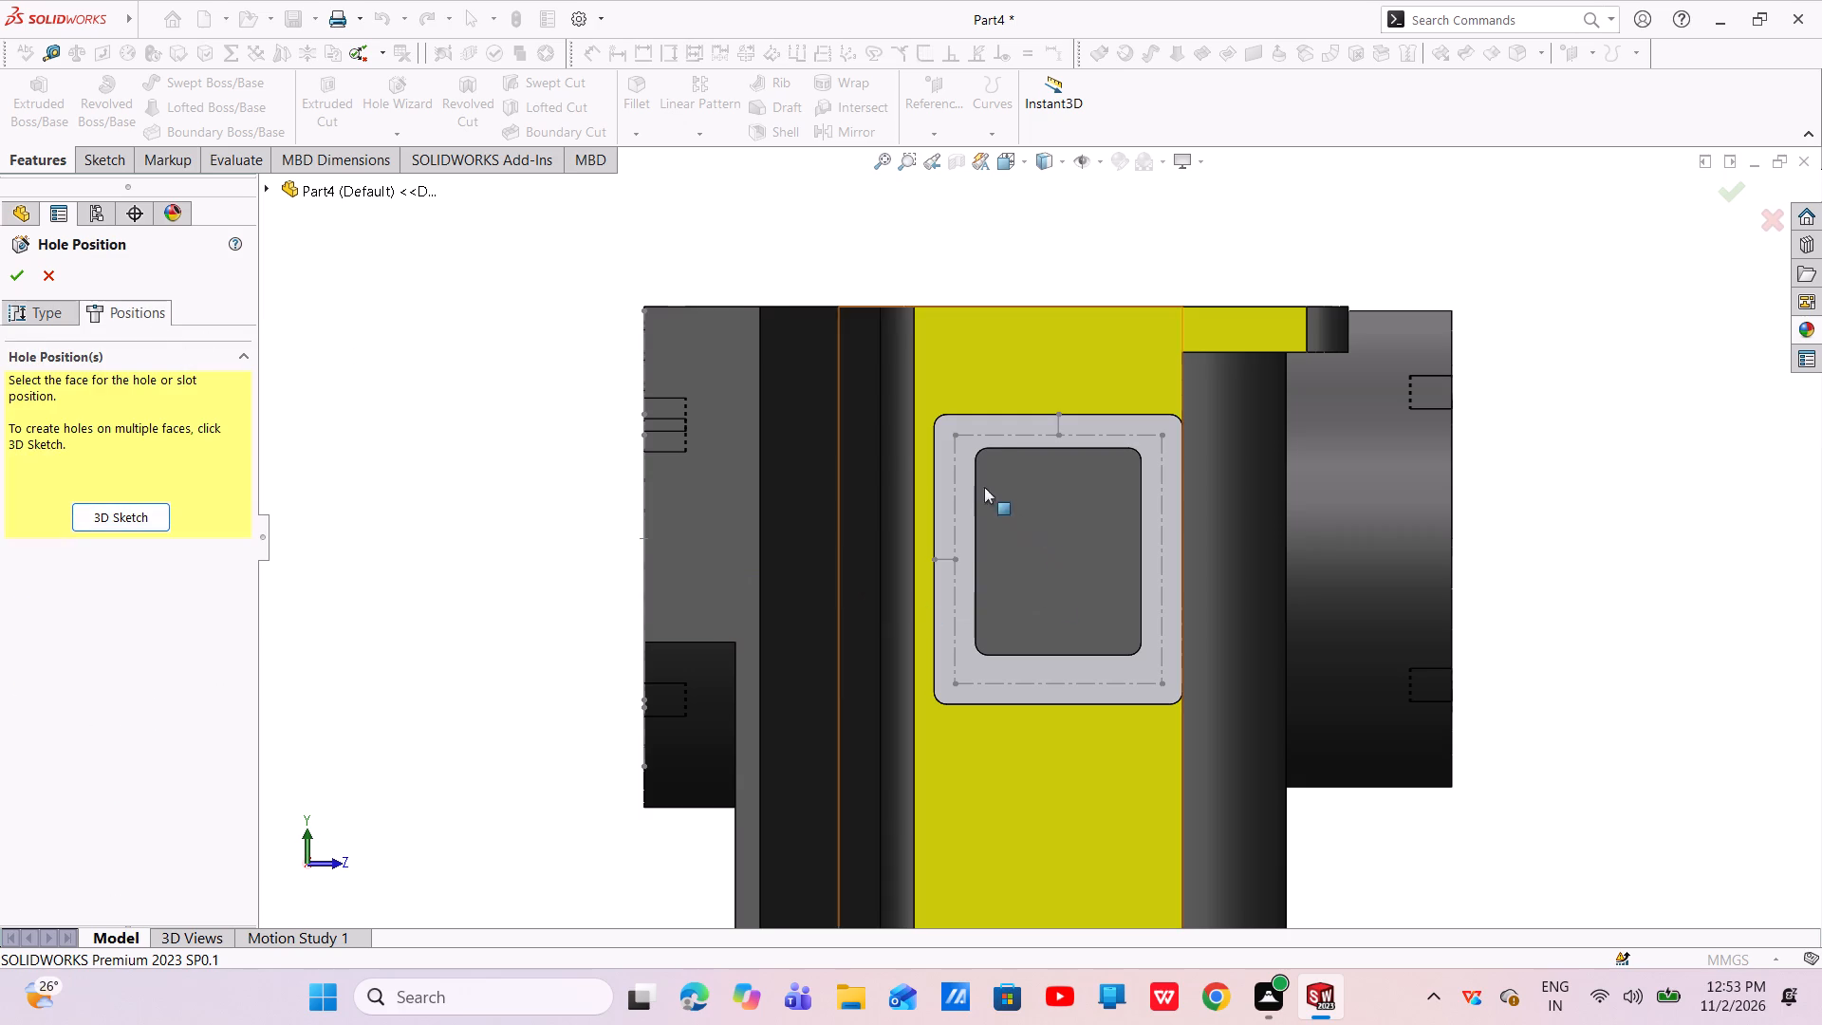
left_click(156, 523)
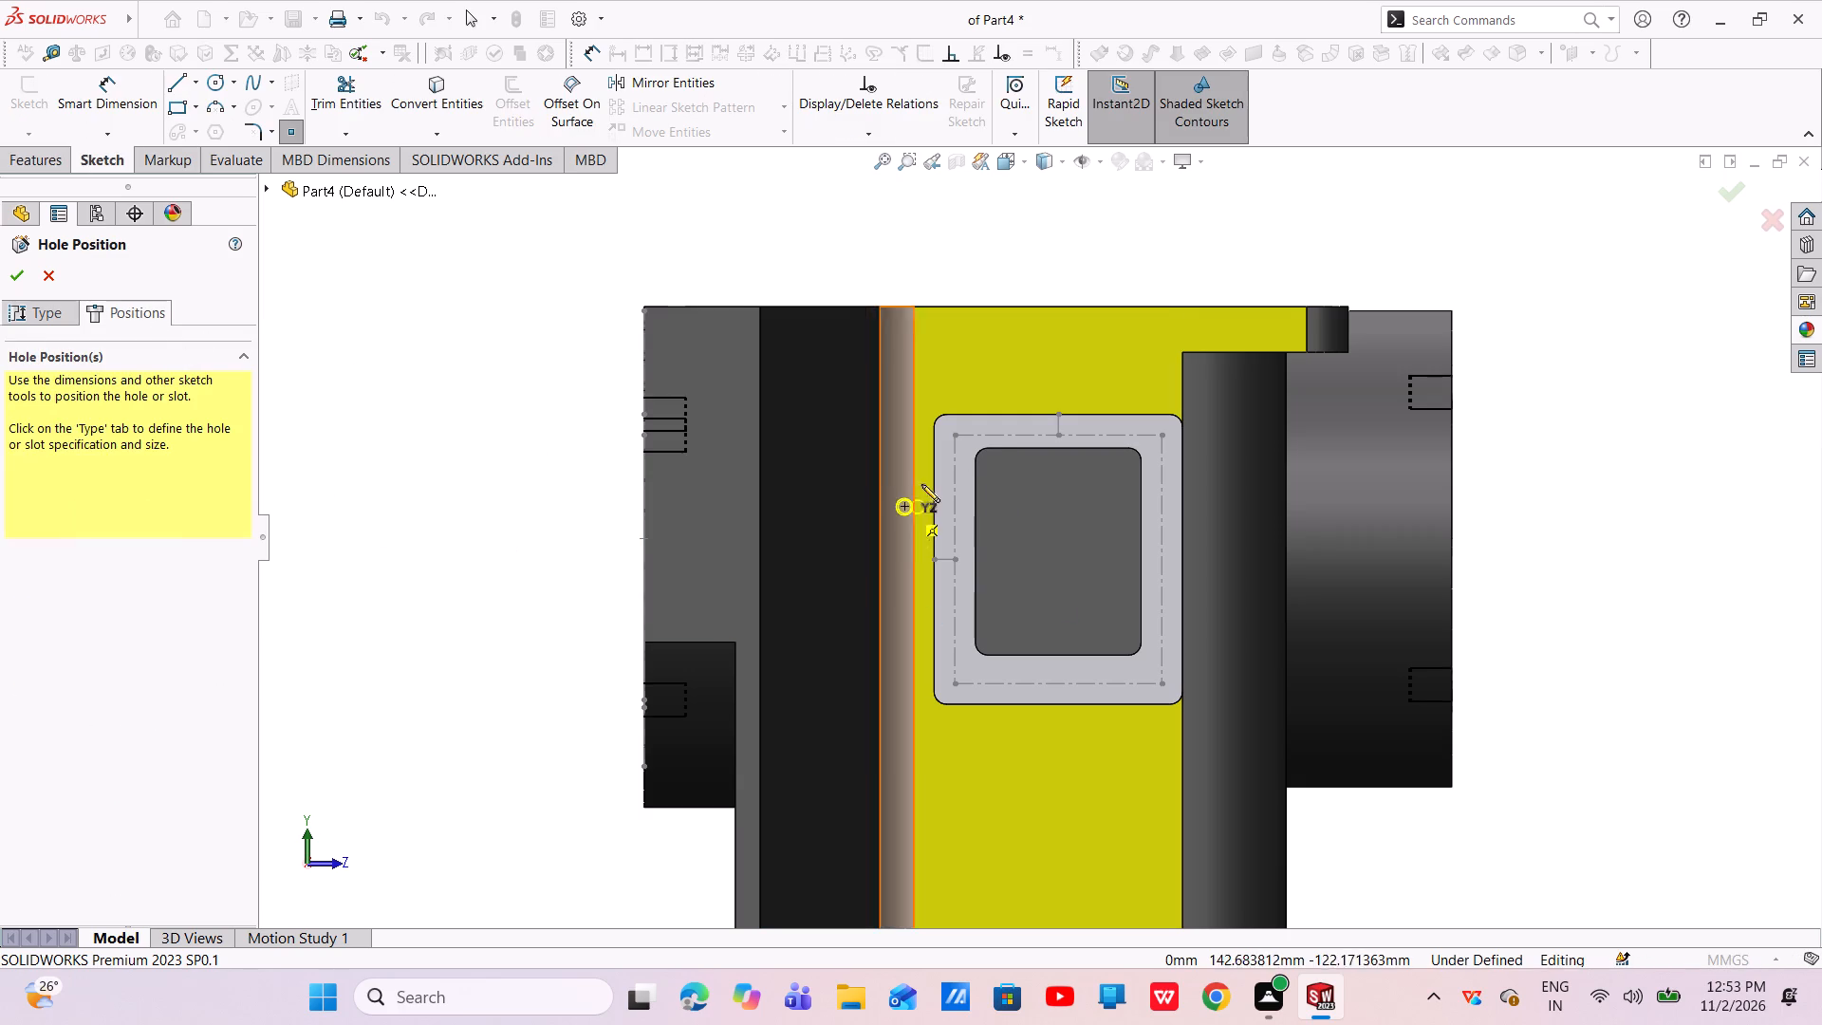
left_click(953, 437)
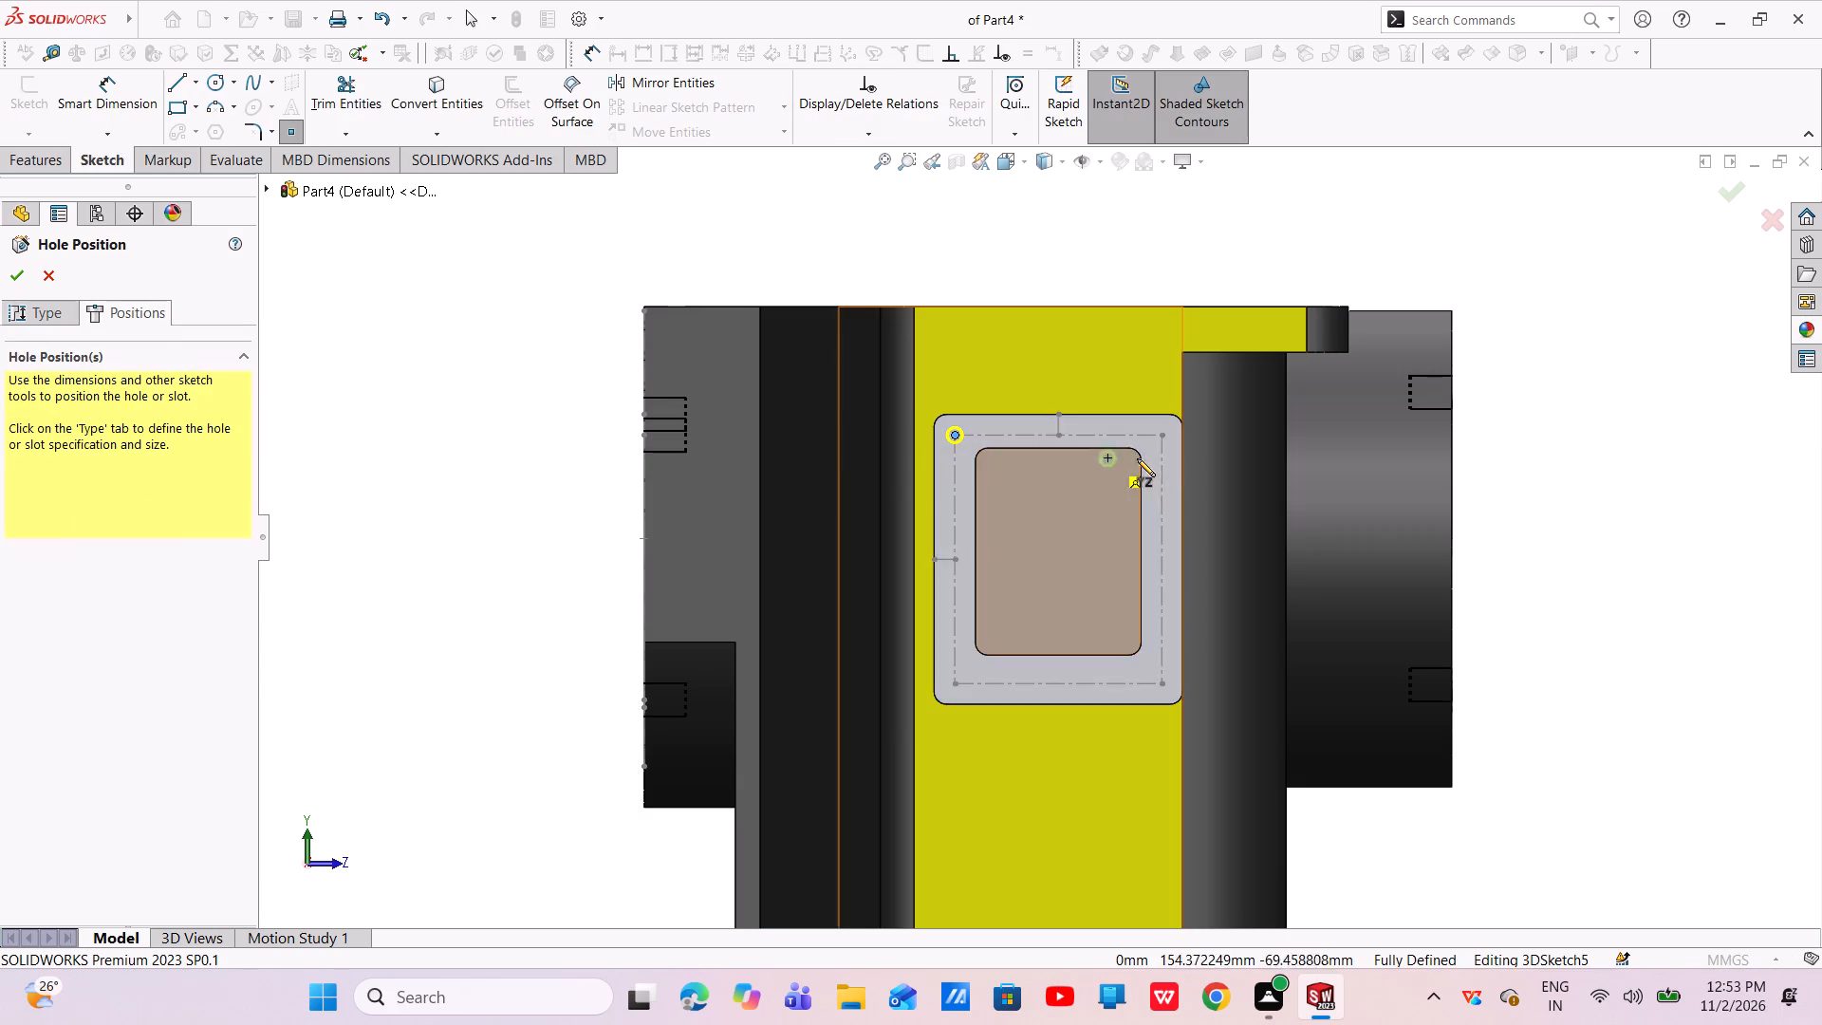
left_click(1162, 436)
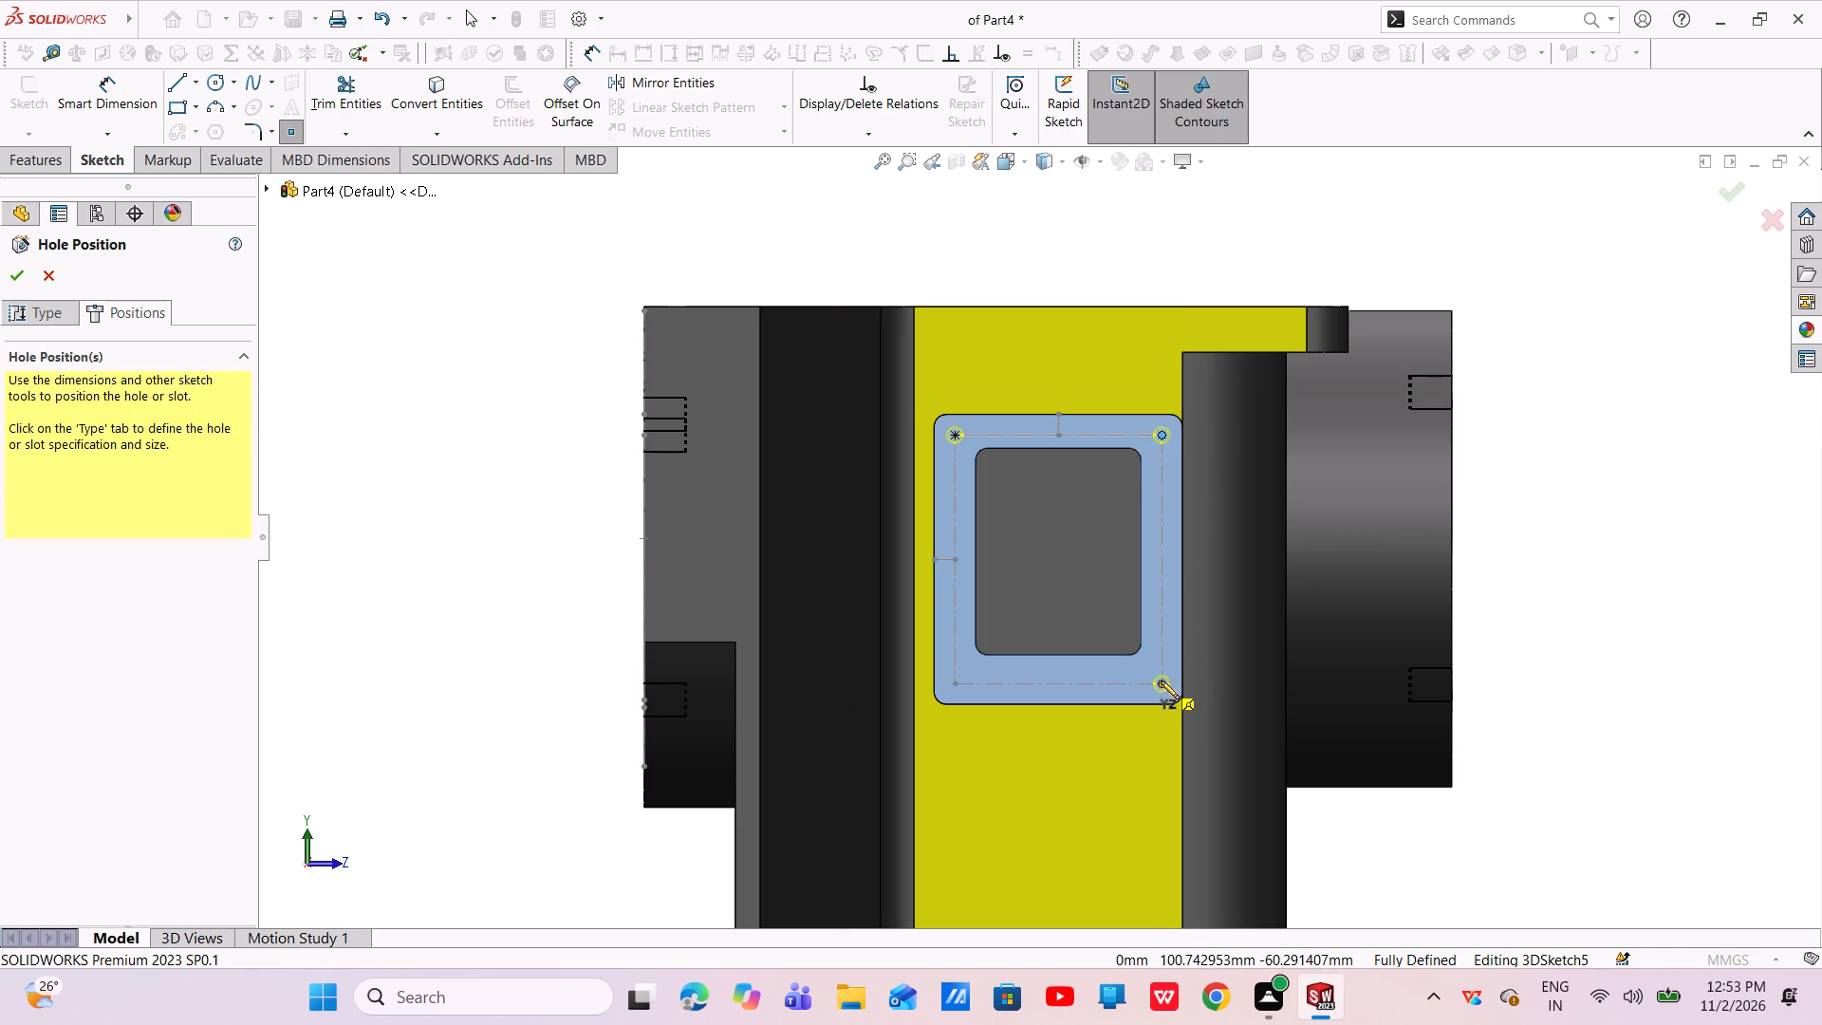
left_click(1161, 680)
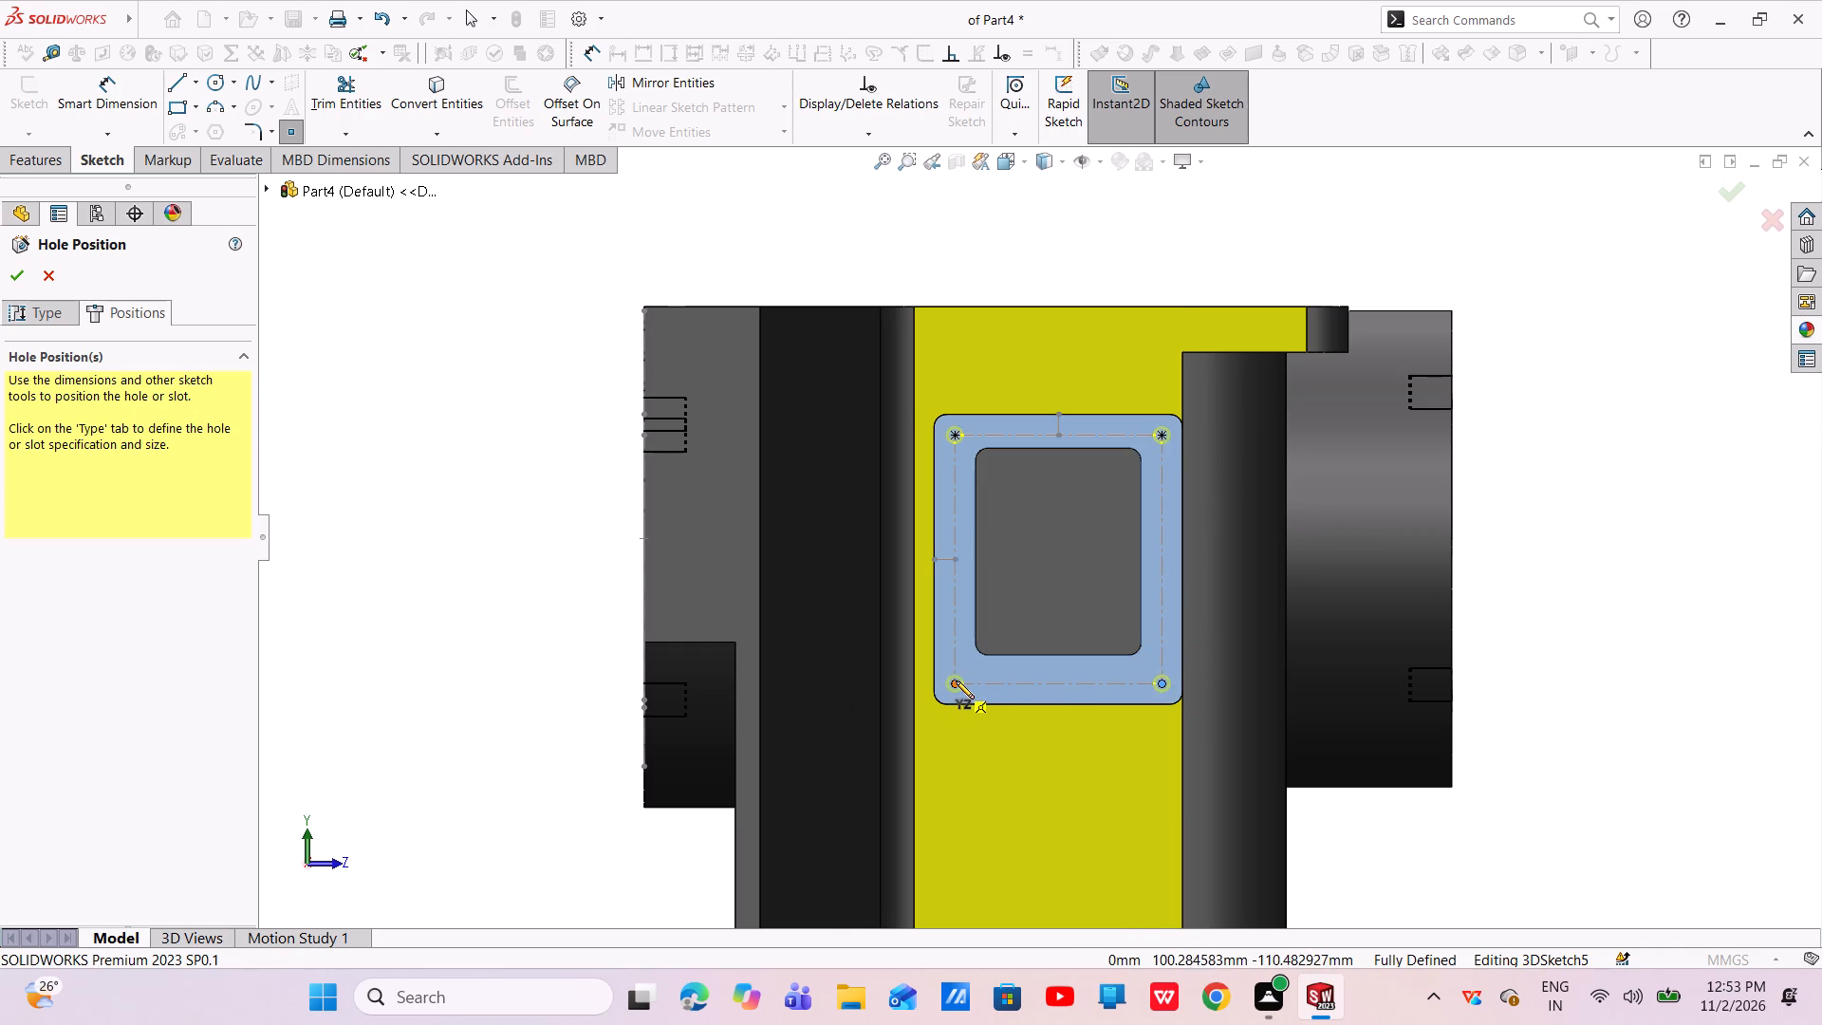
left_click(956, 680)
right_click(956, 680)
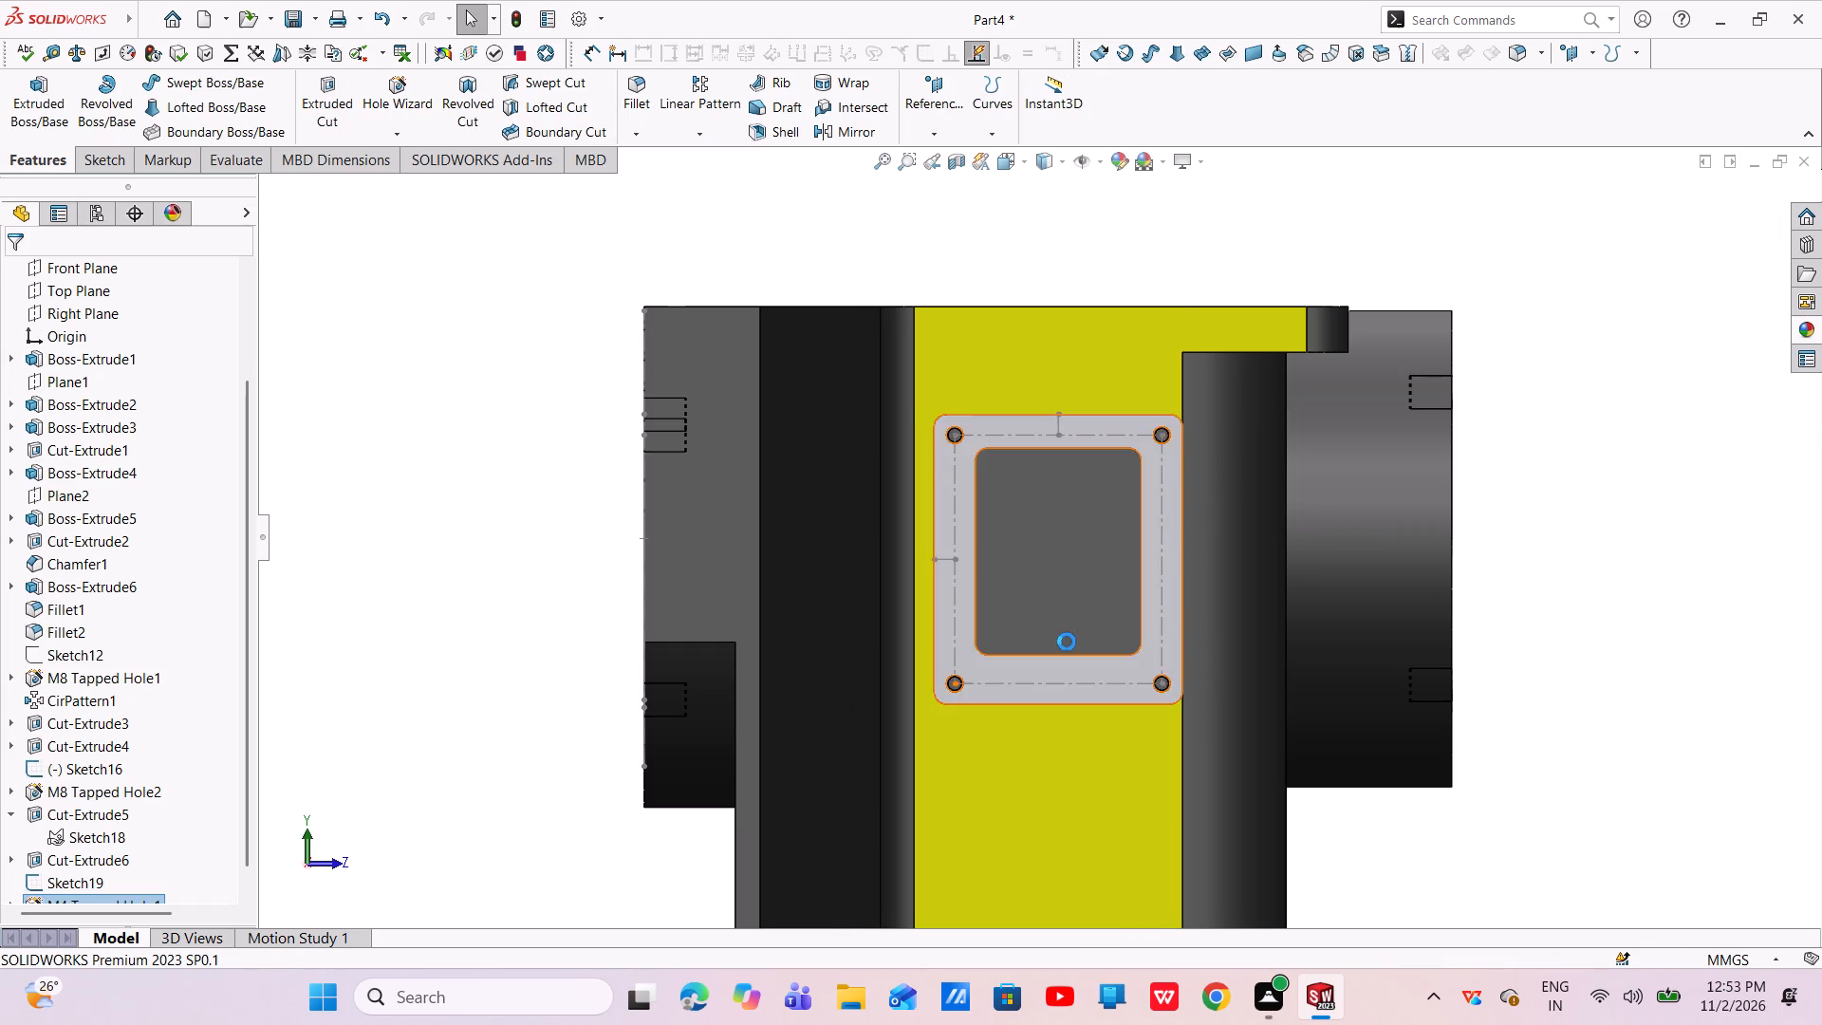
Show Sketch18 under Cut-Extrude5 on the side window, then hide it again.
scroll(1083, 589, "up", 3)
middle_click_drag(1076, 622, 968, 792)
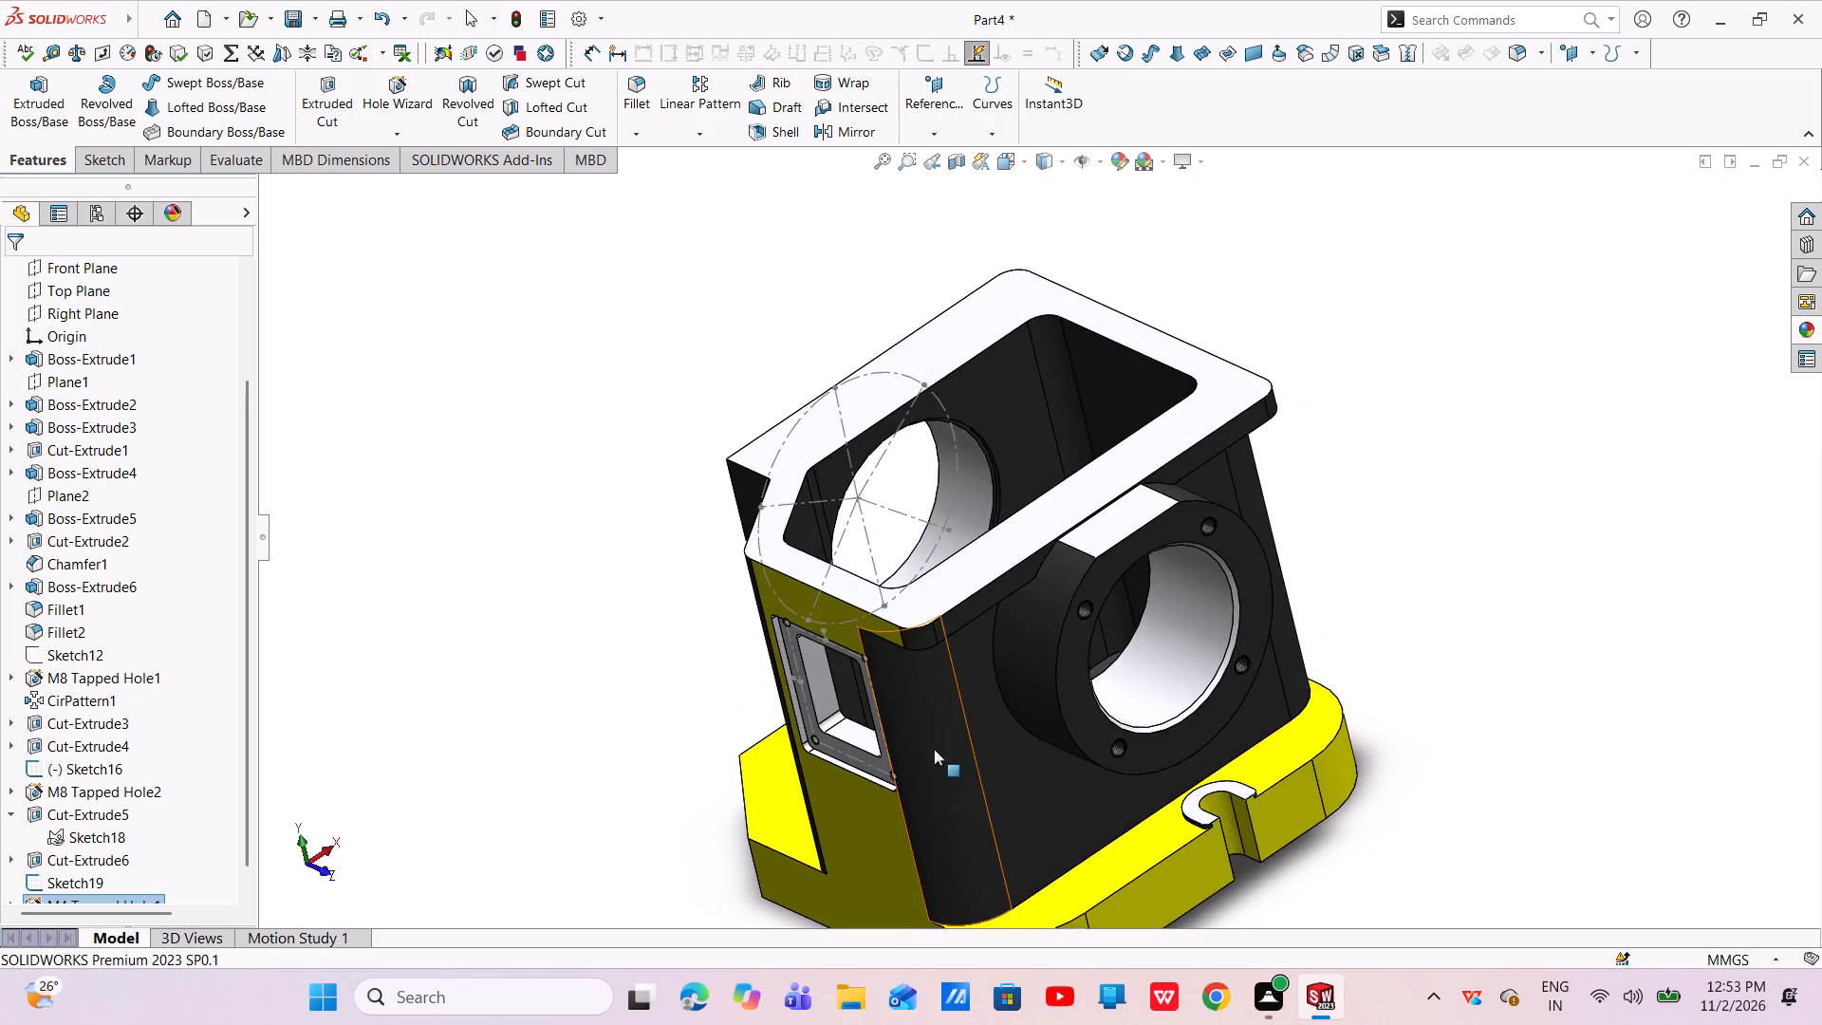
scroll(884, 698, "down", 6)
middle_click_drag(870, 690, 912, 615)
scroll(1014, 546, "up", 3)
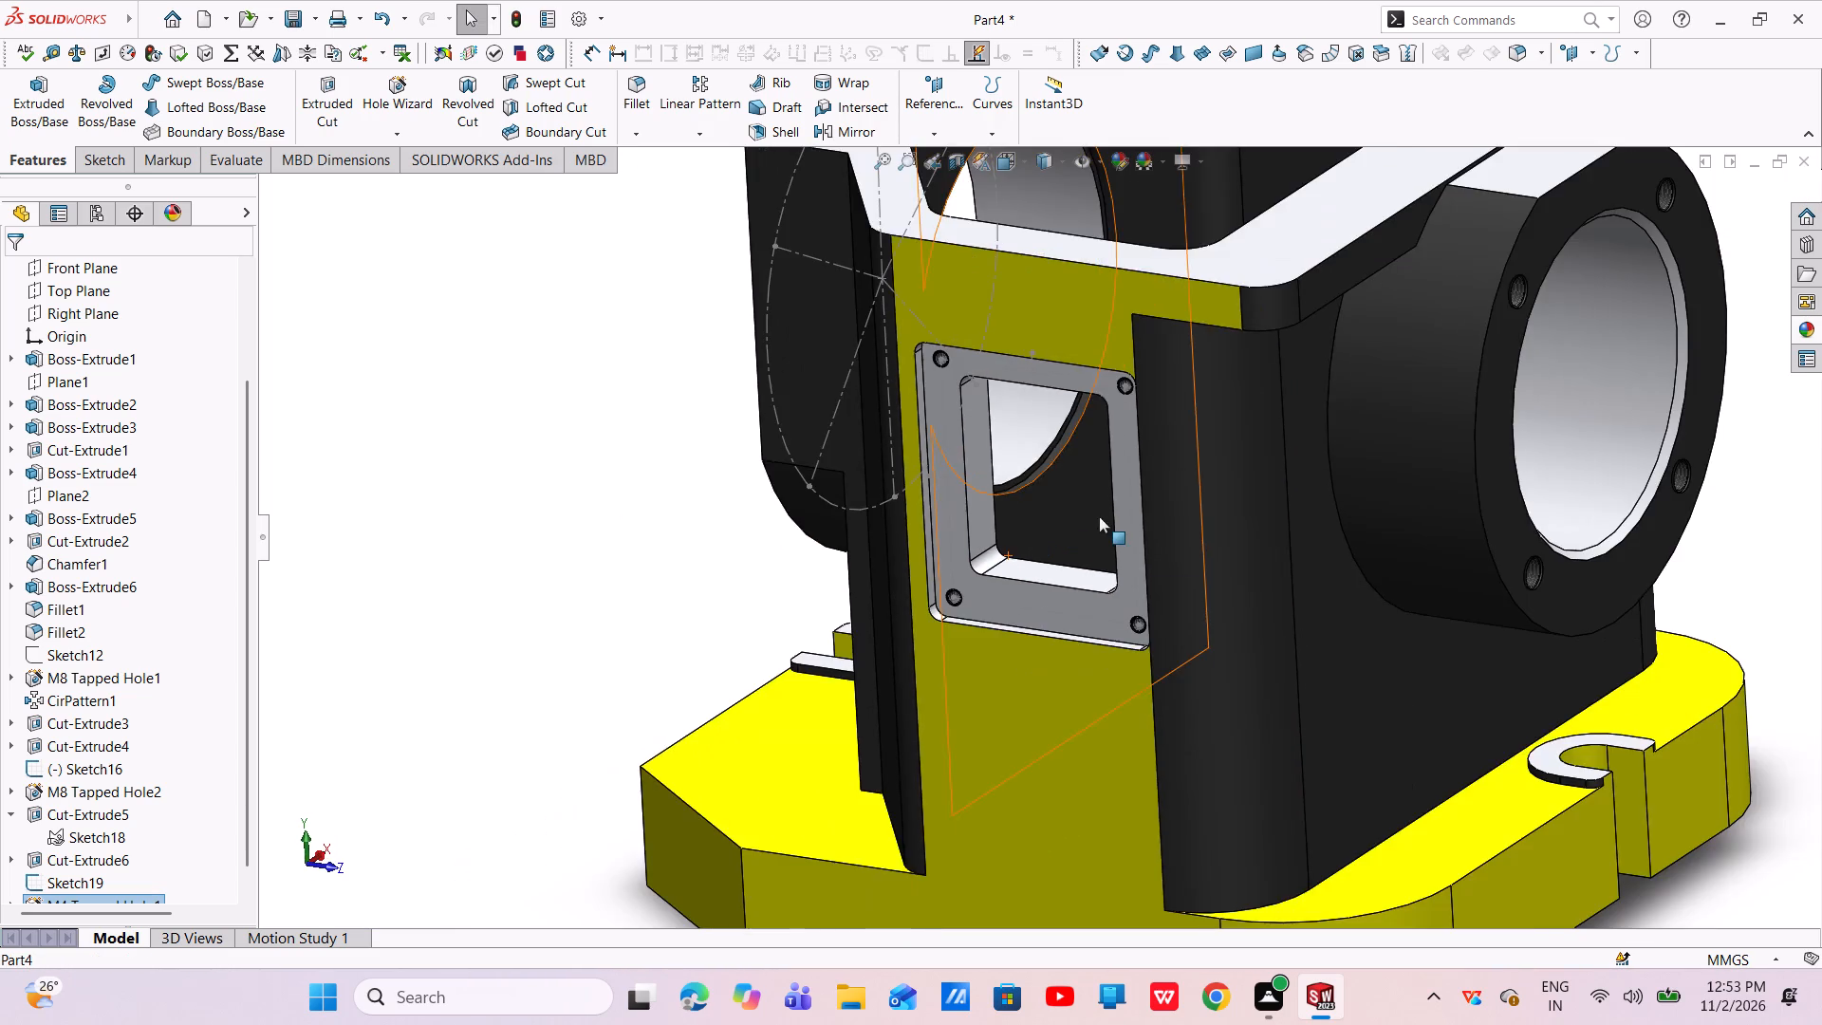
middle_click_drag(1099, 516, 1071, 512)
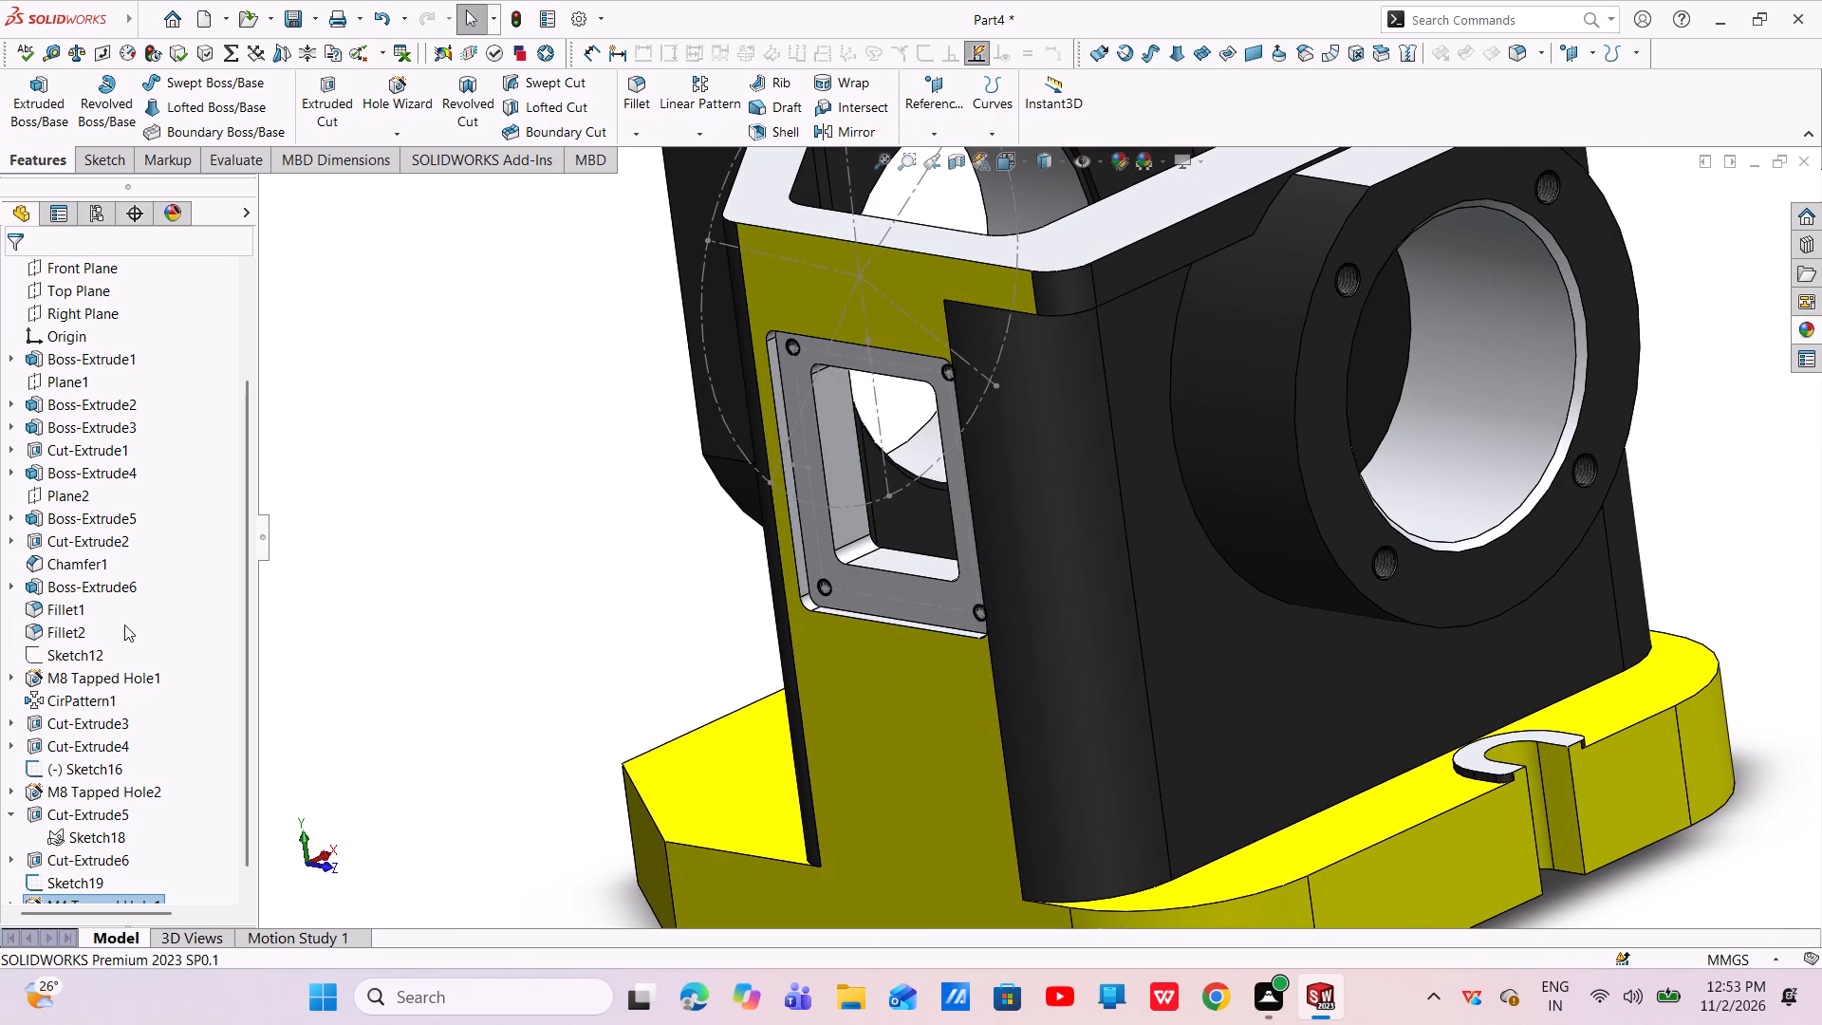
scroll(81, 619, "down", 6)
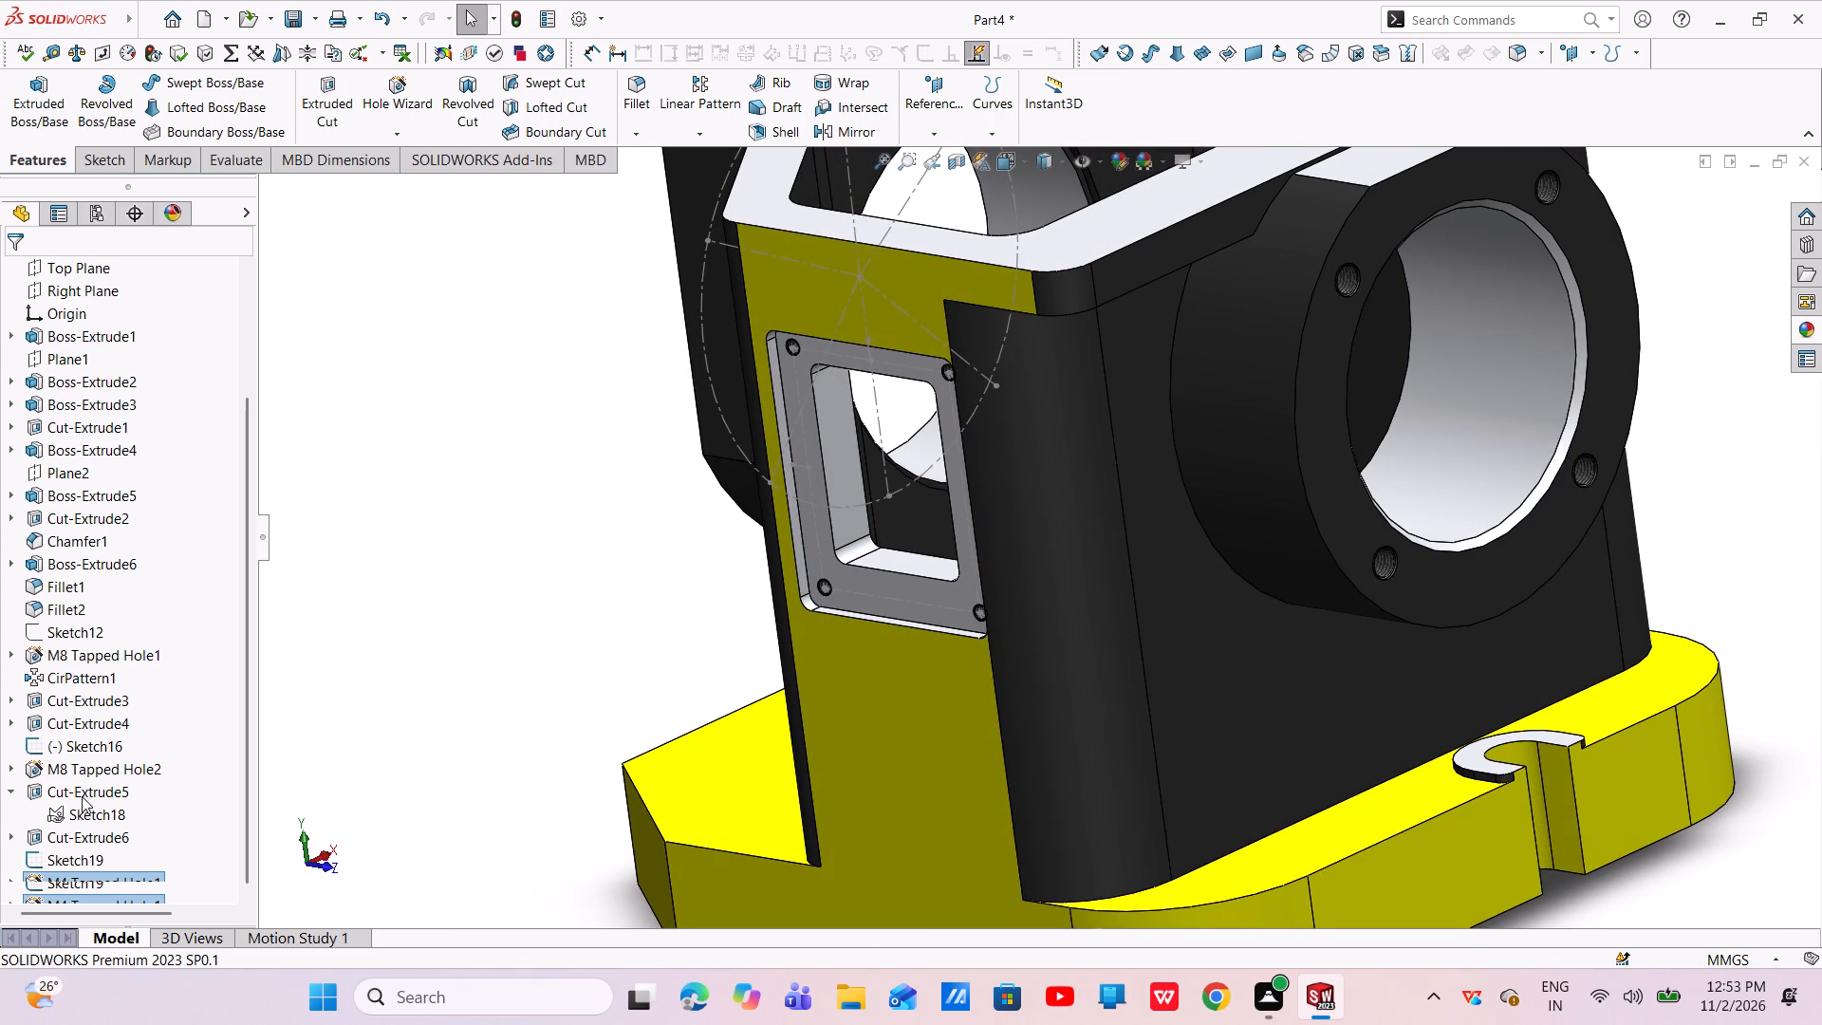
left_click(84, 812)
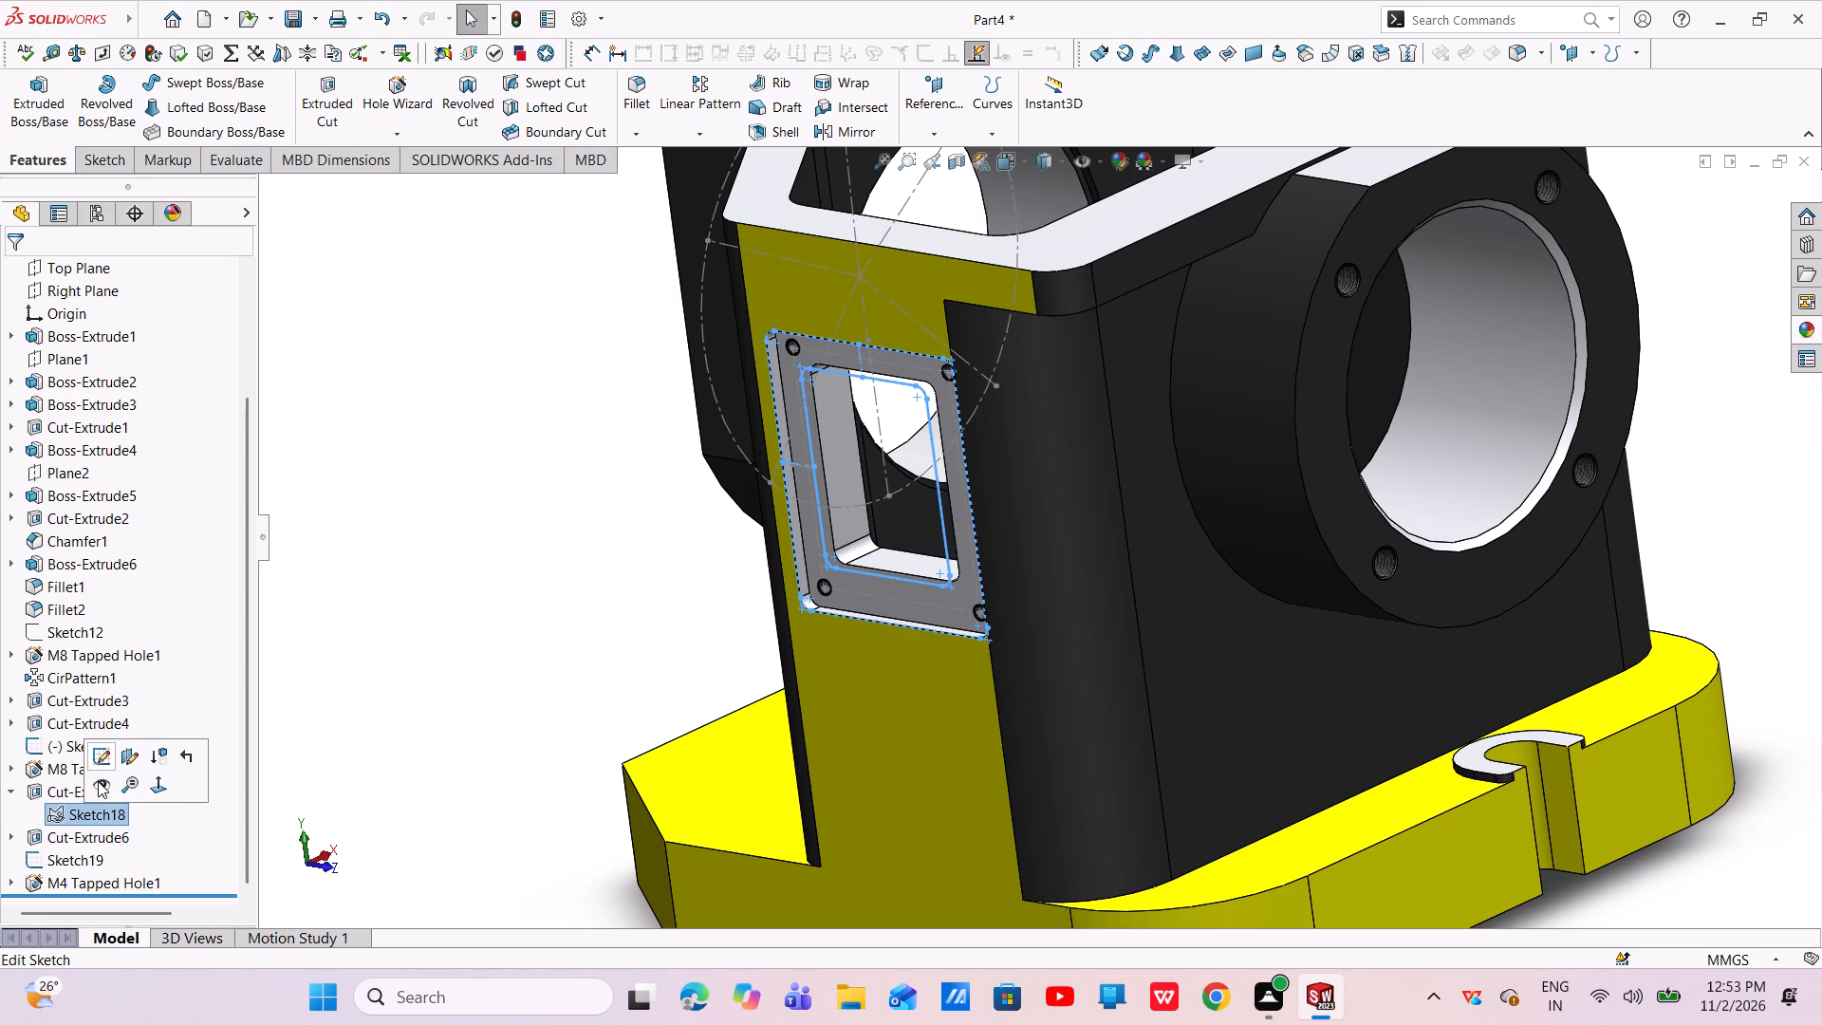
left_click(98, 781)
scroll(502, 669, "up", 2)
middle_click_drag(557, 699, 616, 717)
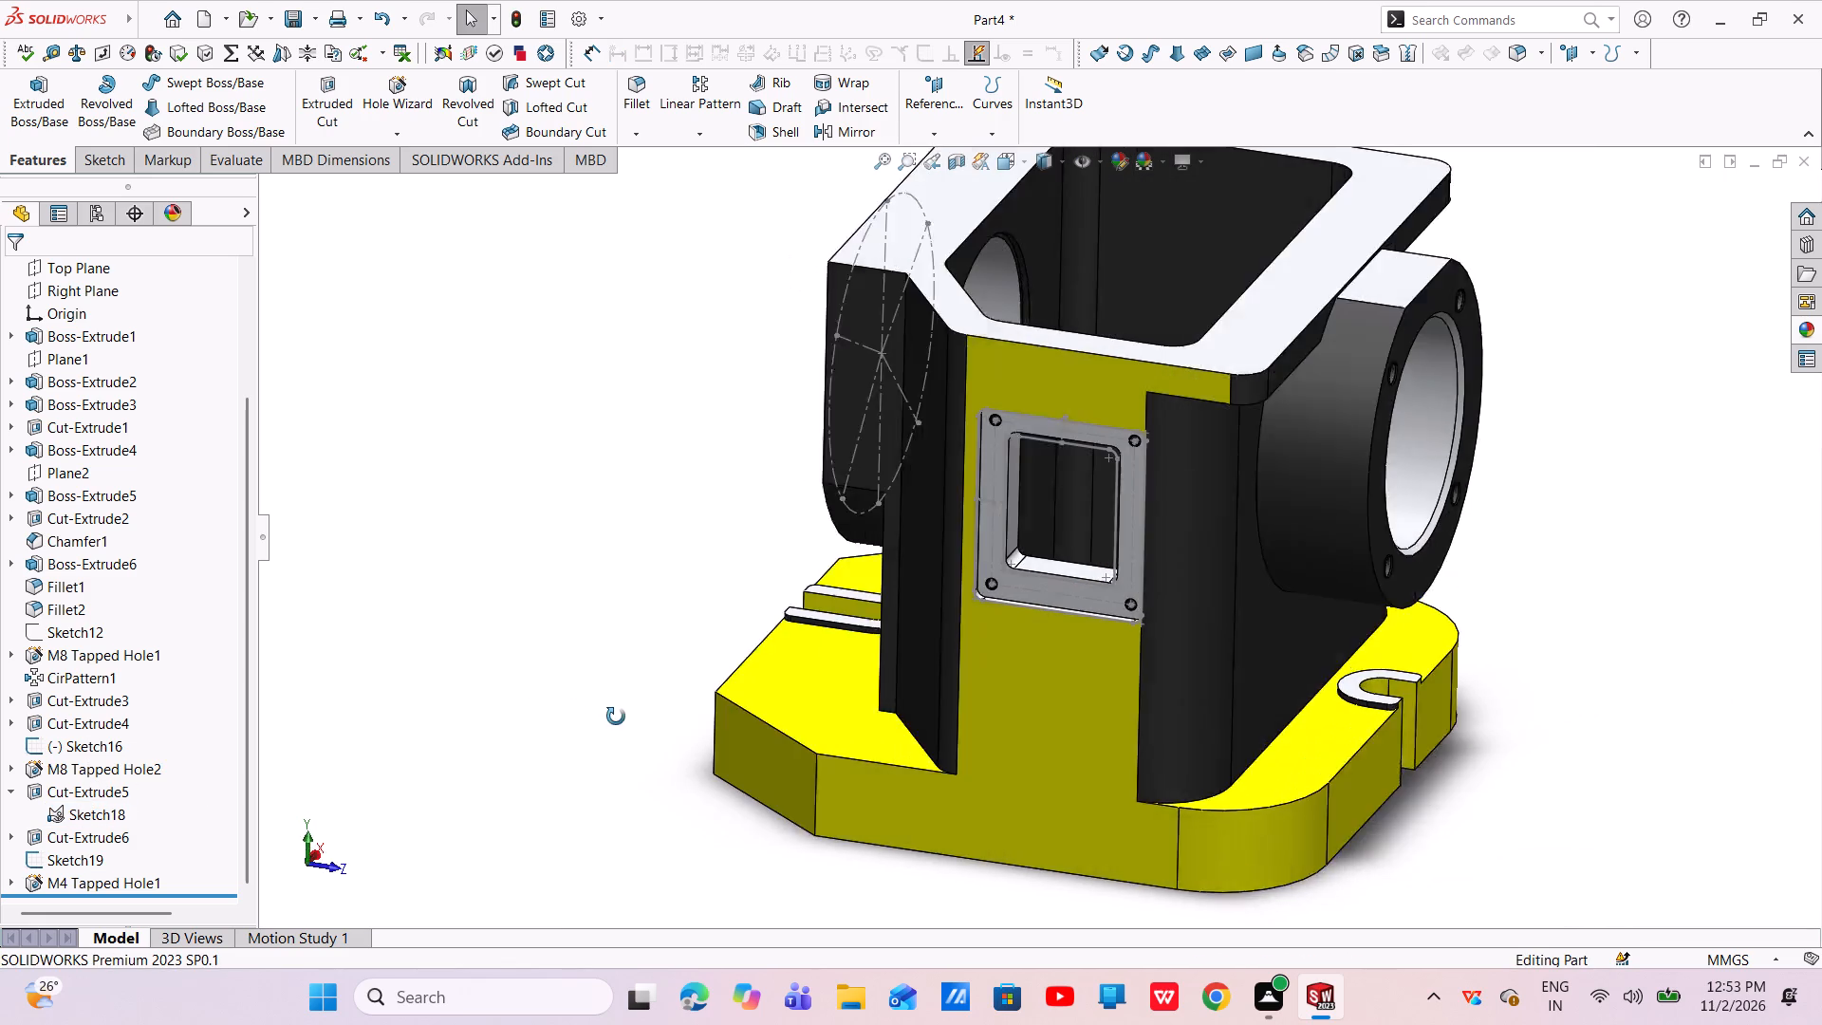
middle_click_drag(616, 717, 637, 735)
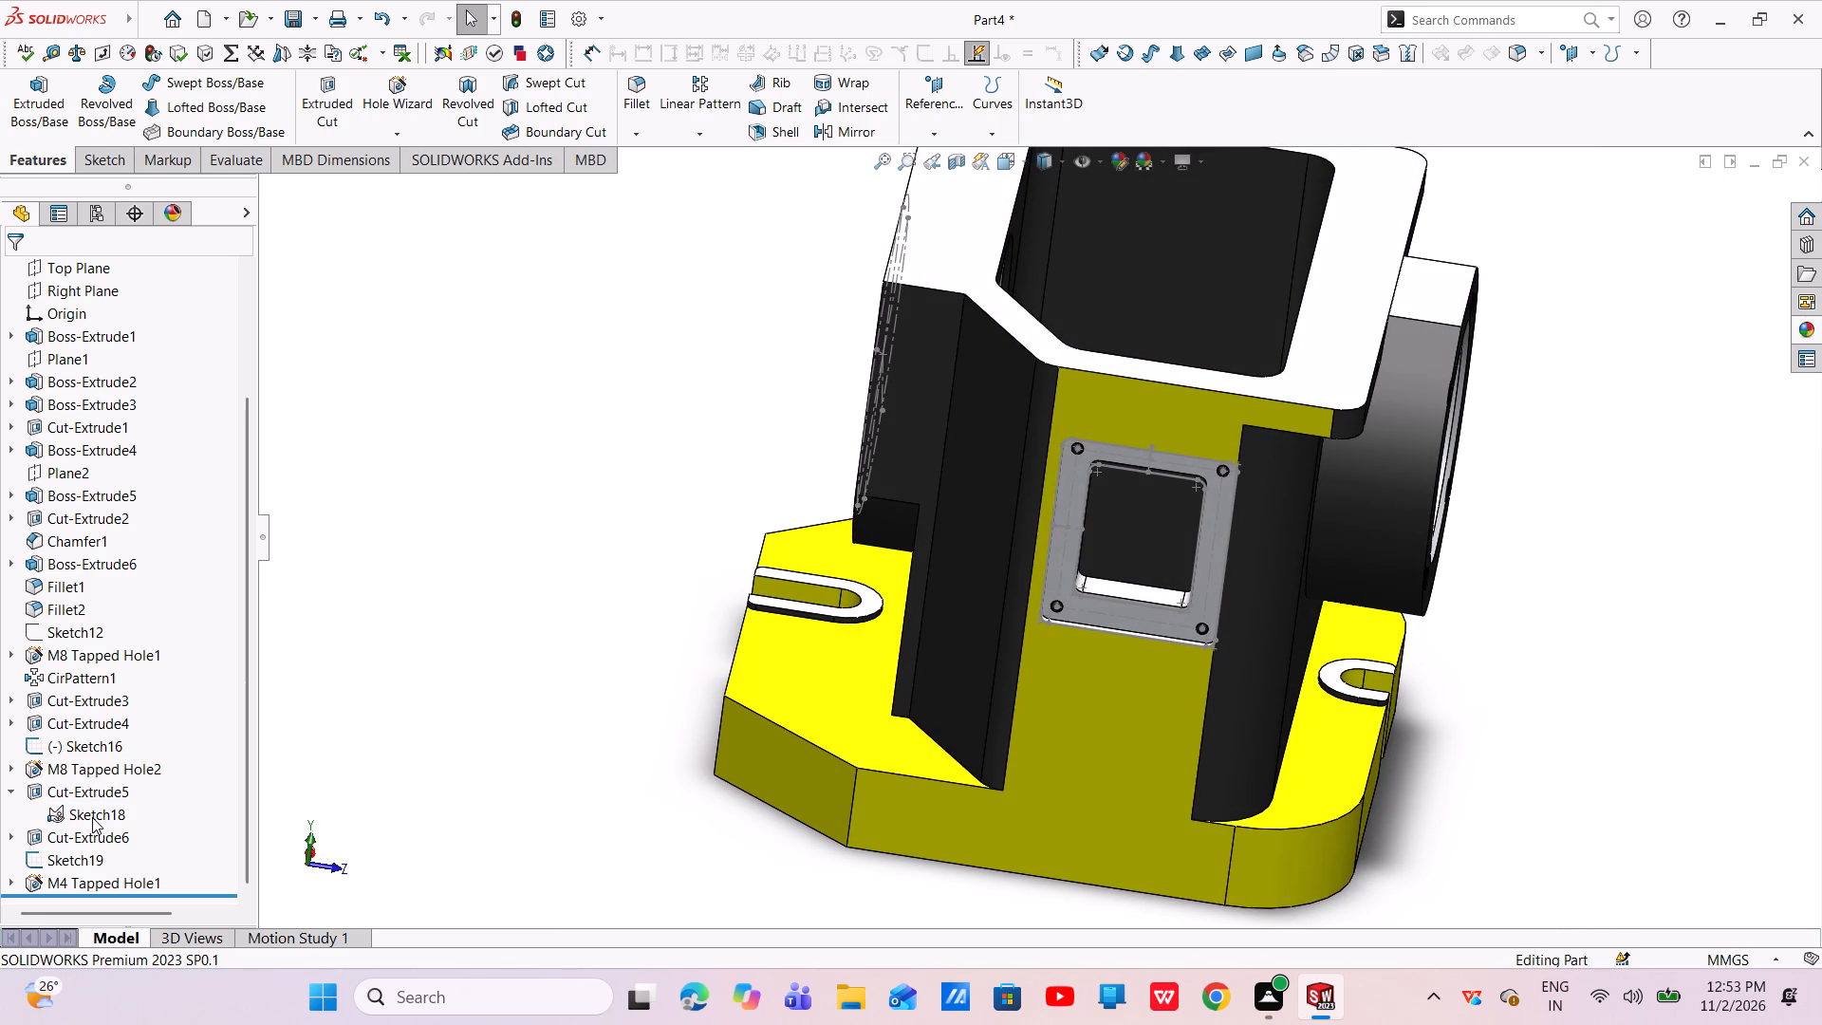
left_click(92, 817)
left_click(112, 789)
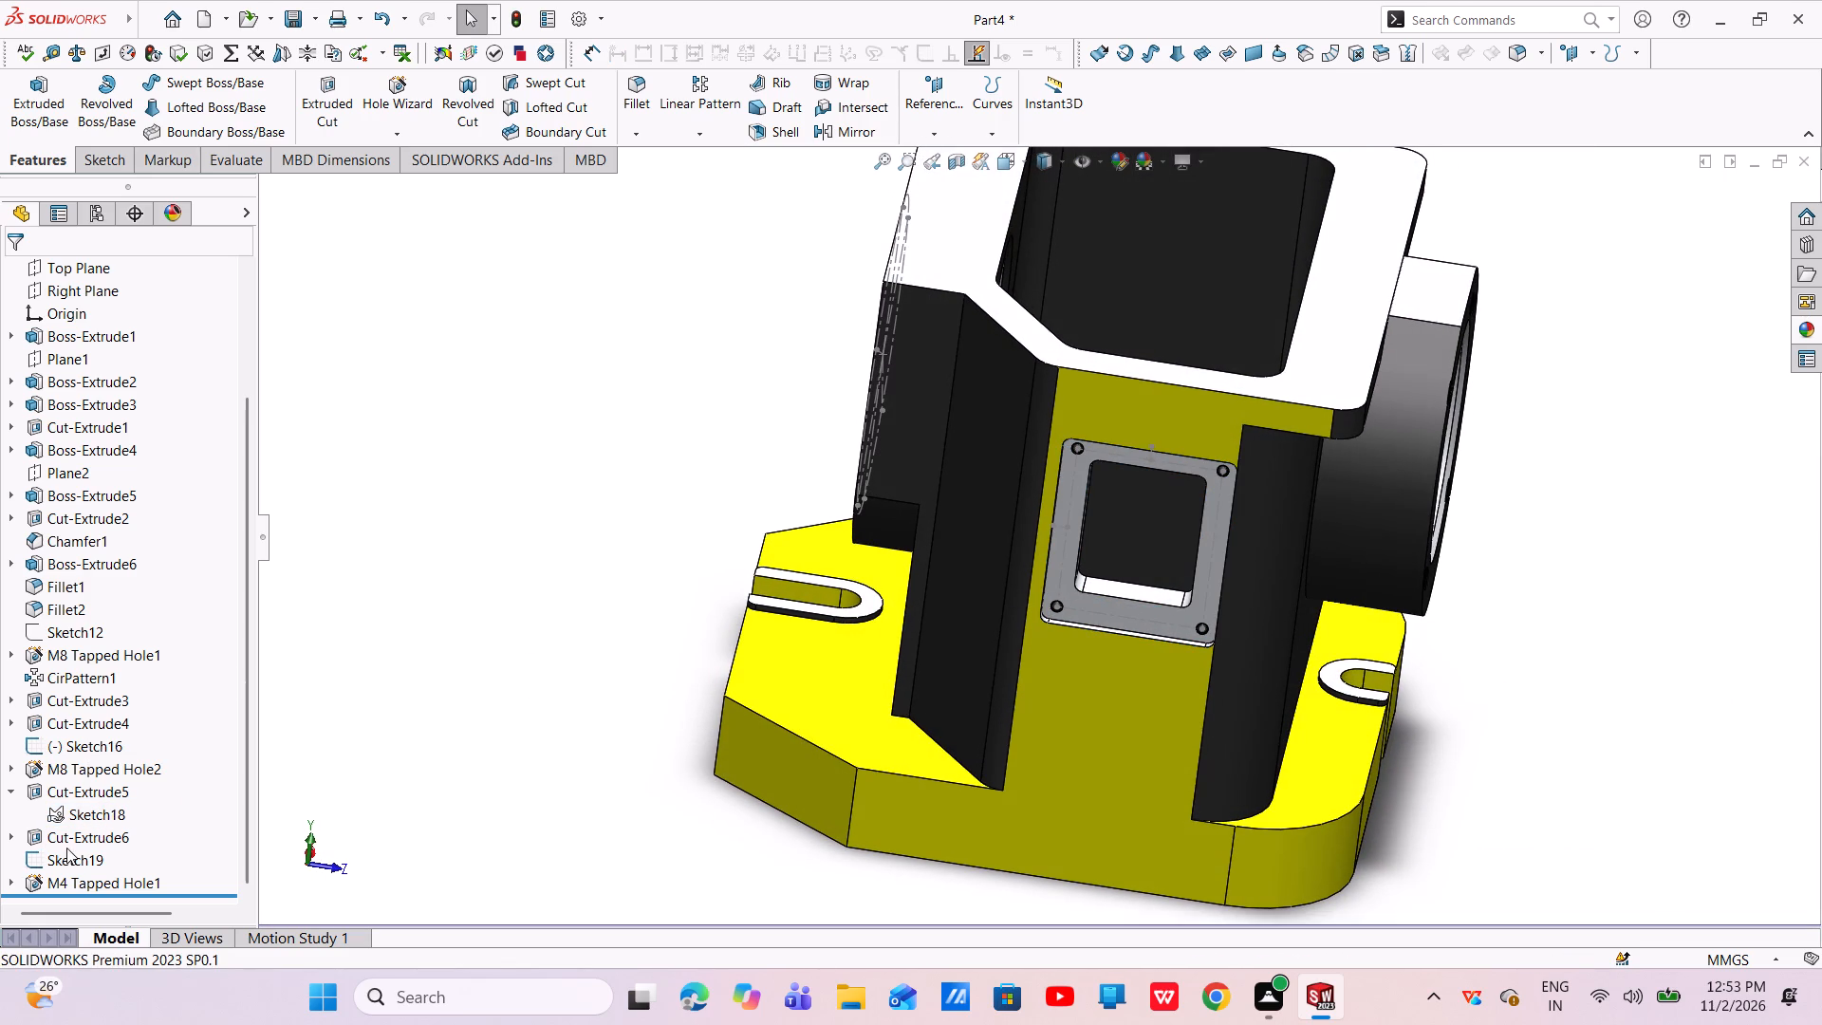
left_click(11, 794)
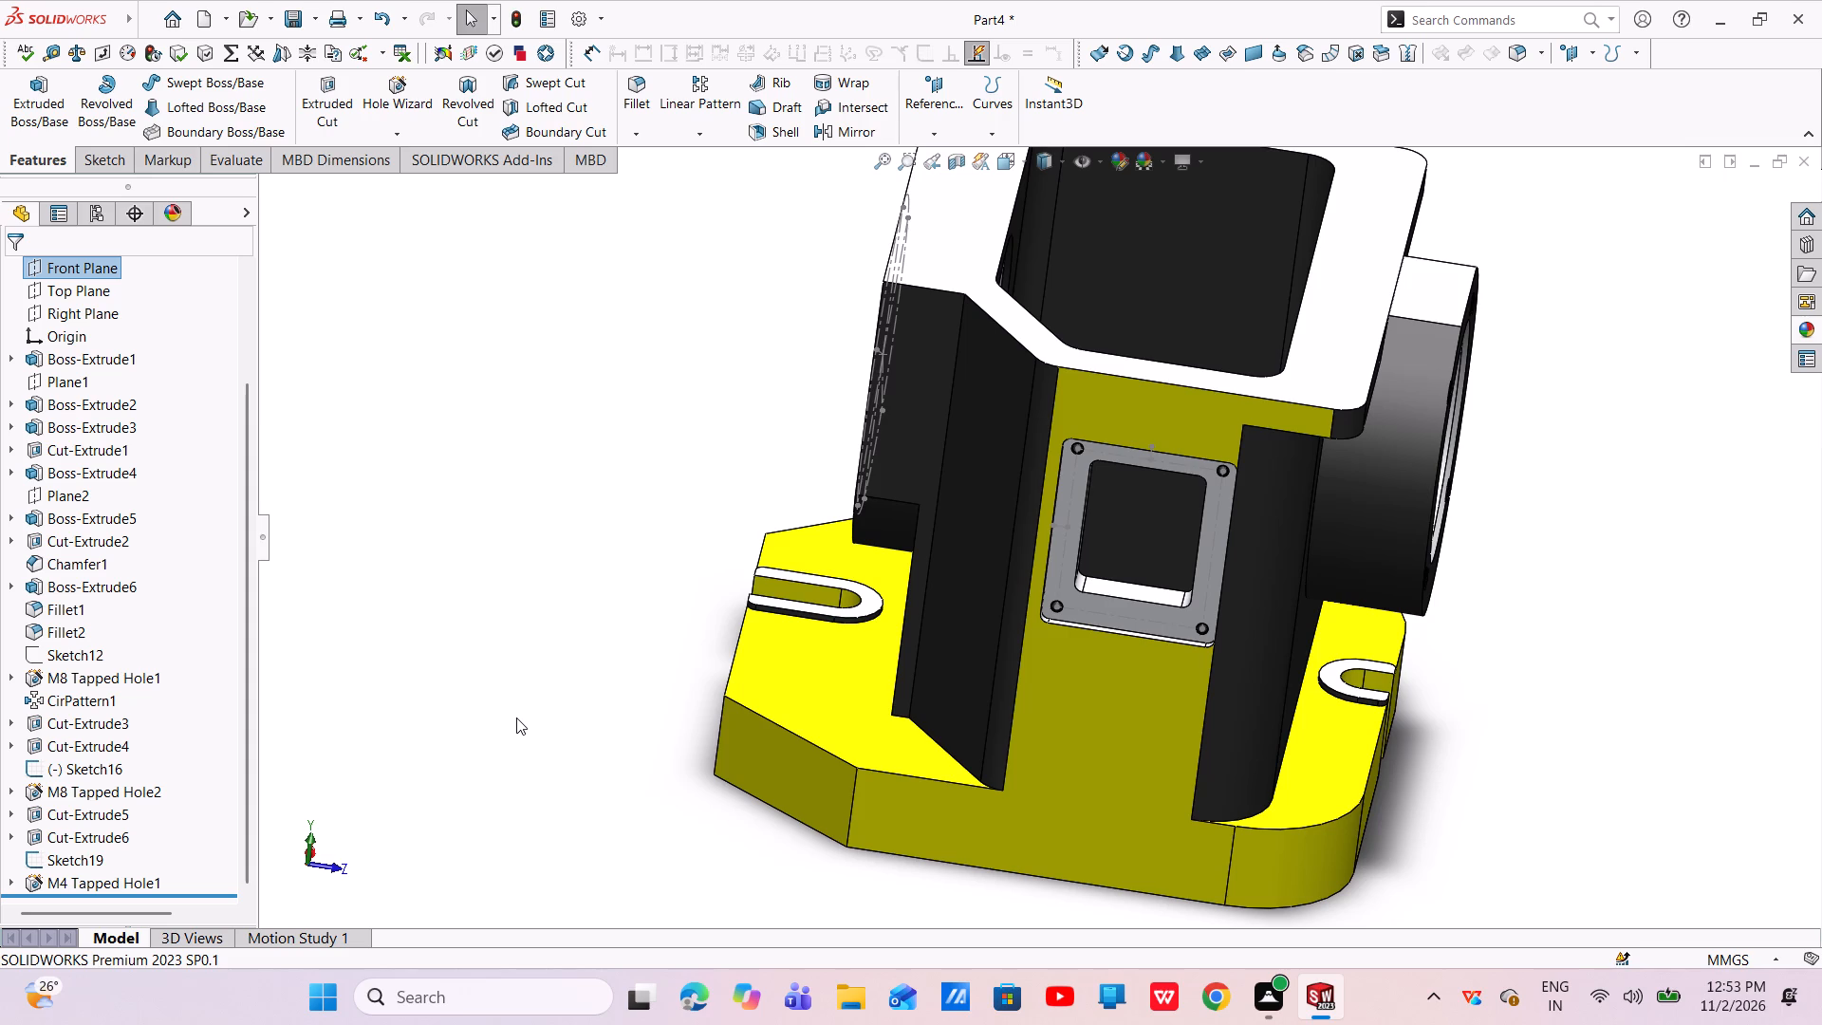
Hide Sketch16, the construction bolt circle around the large bore on the housing's side.
scroll(769, 697, "up", 2)
scroll(772, 697, "down", 1)
scroll(772, 697, "up", 1)
middle_click_drag(1364, 495, 1550, 614)
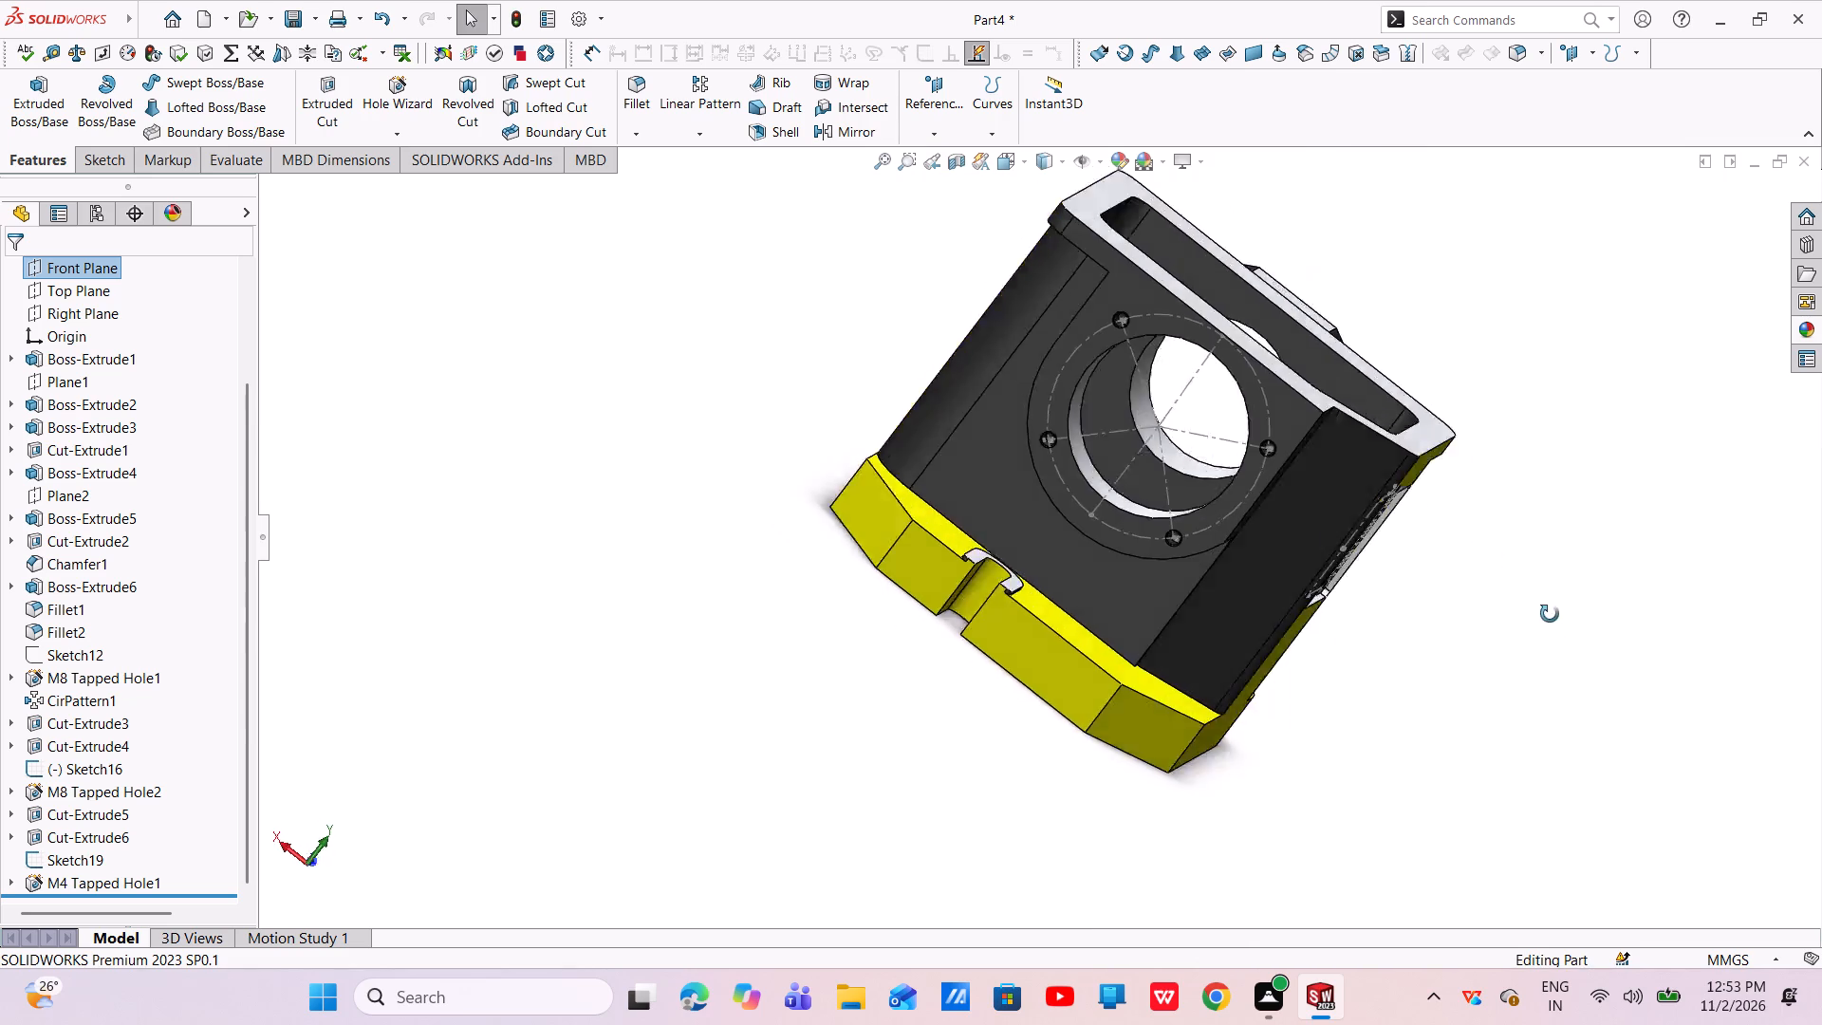
middle_click_drag(1550, 614, 1558, 625)
middle_click_drag(1109, 514, 1034, 620)
scroll(1101, 473, "down", 7)
scroll(1098, 584, "up", 2)
scroll(1098, 584, "down", 1)
scroll(1098, 584, "up", 3)
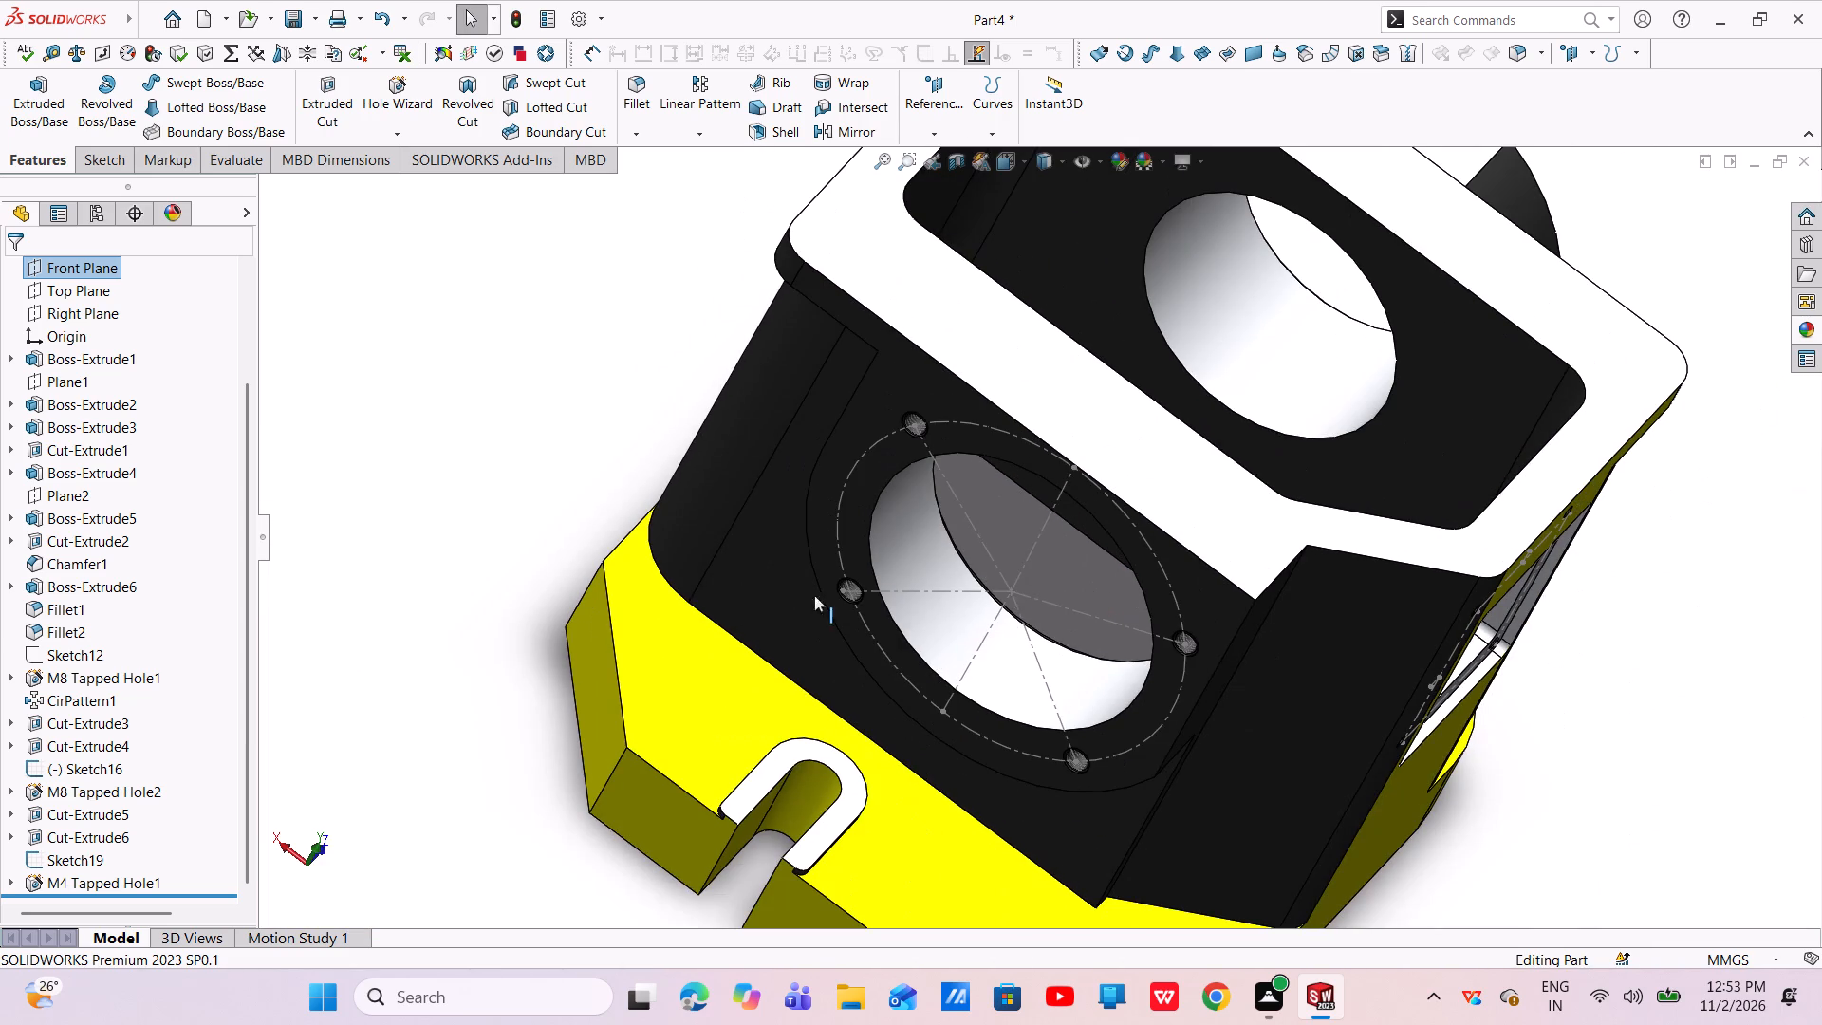
scroll(46, 783, "down", 5)
left_click(6, 816)
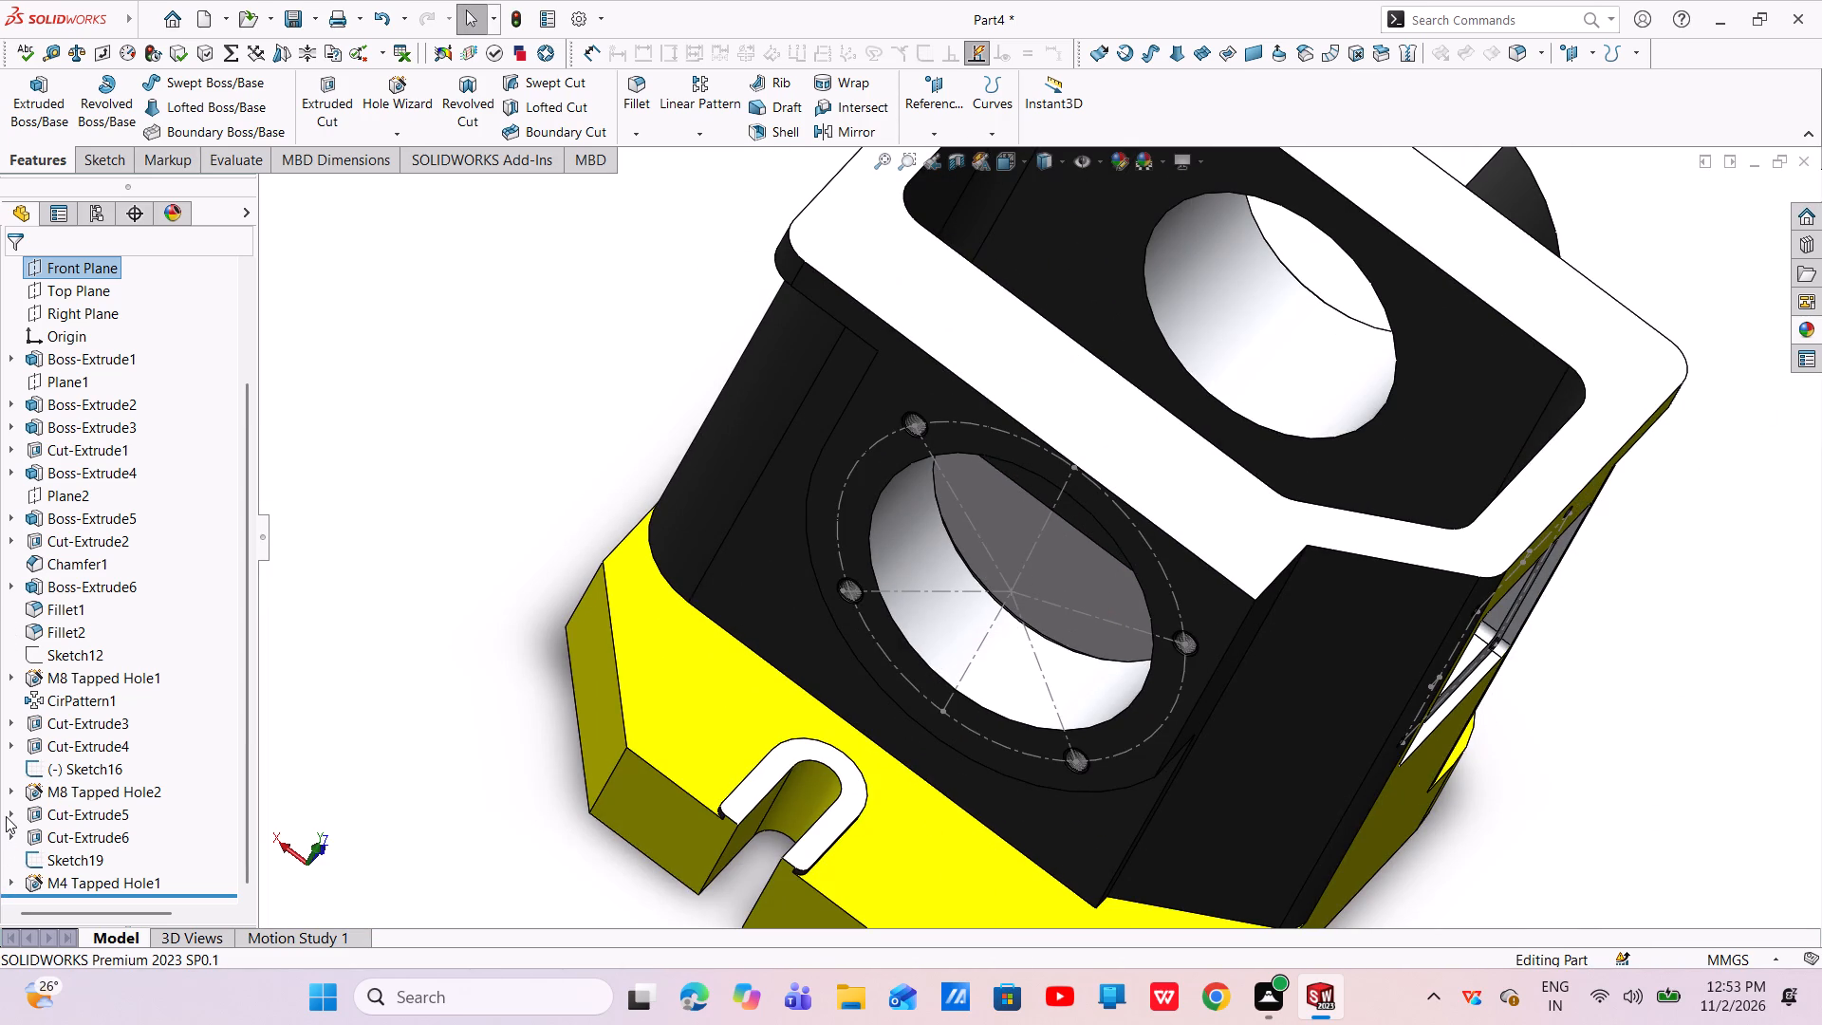
left_click(11, 811)
left_click(65, 838)
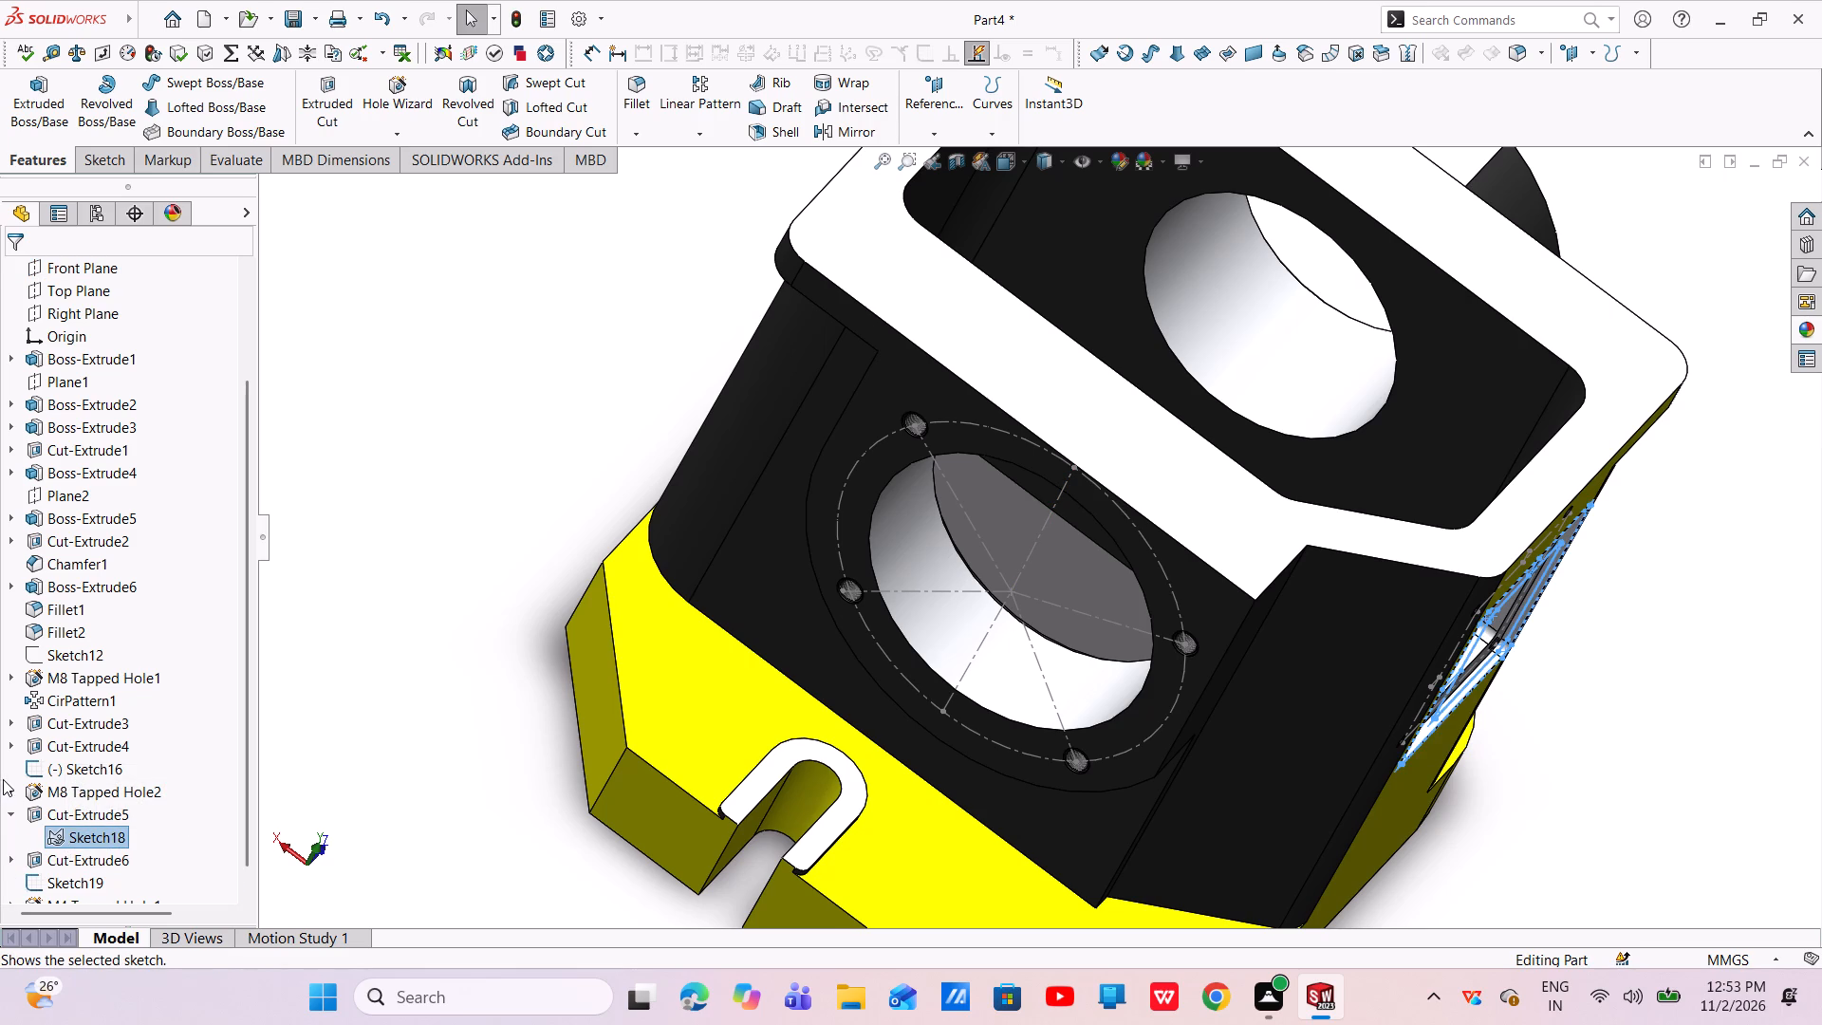
left_click(9, 749)
left_click(65, 773)
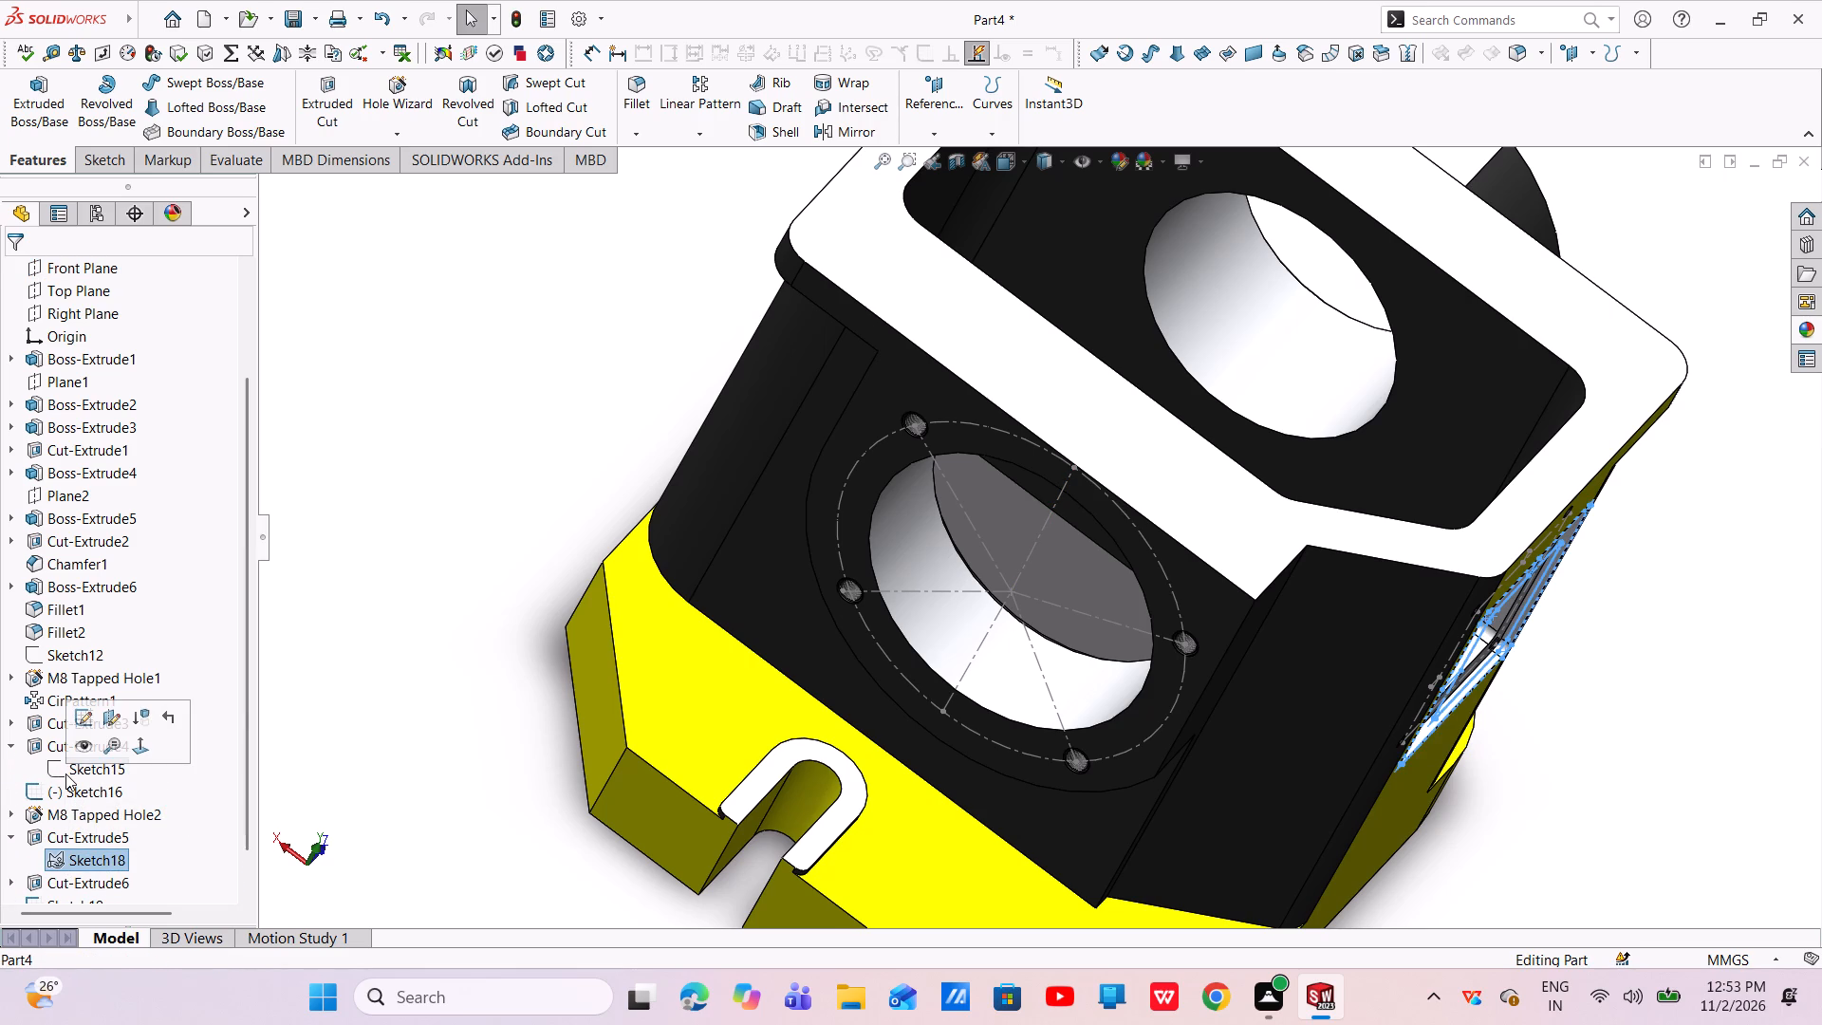
left_click(37, 784)
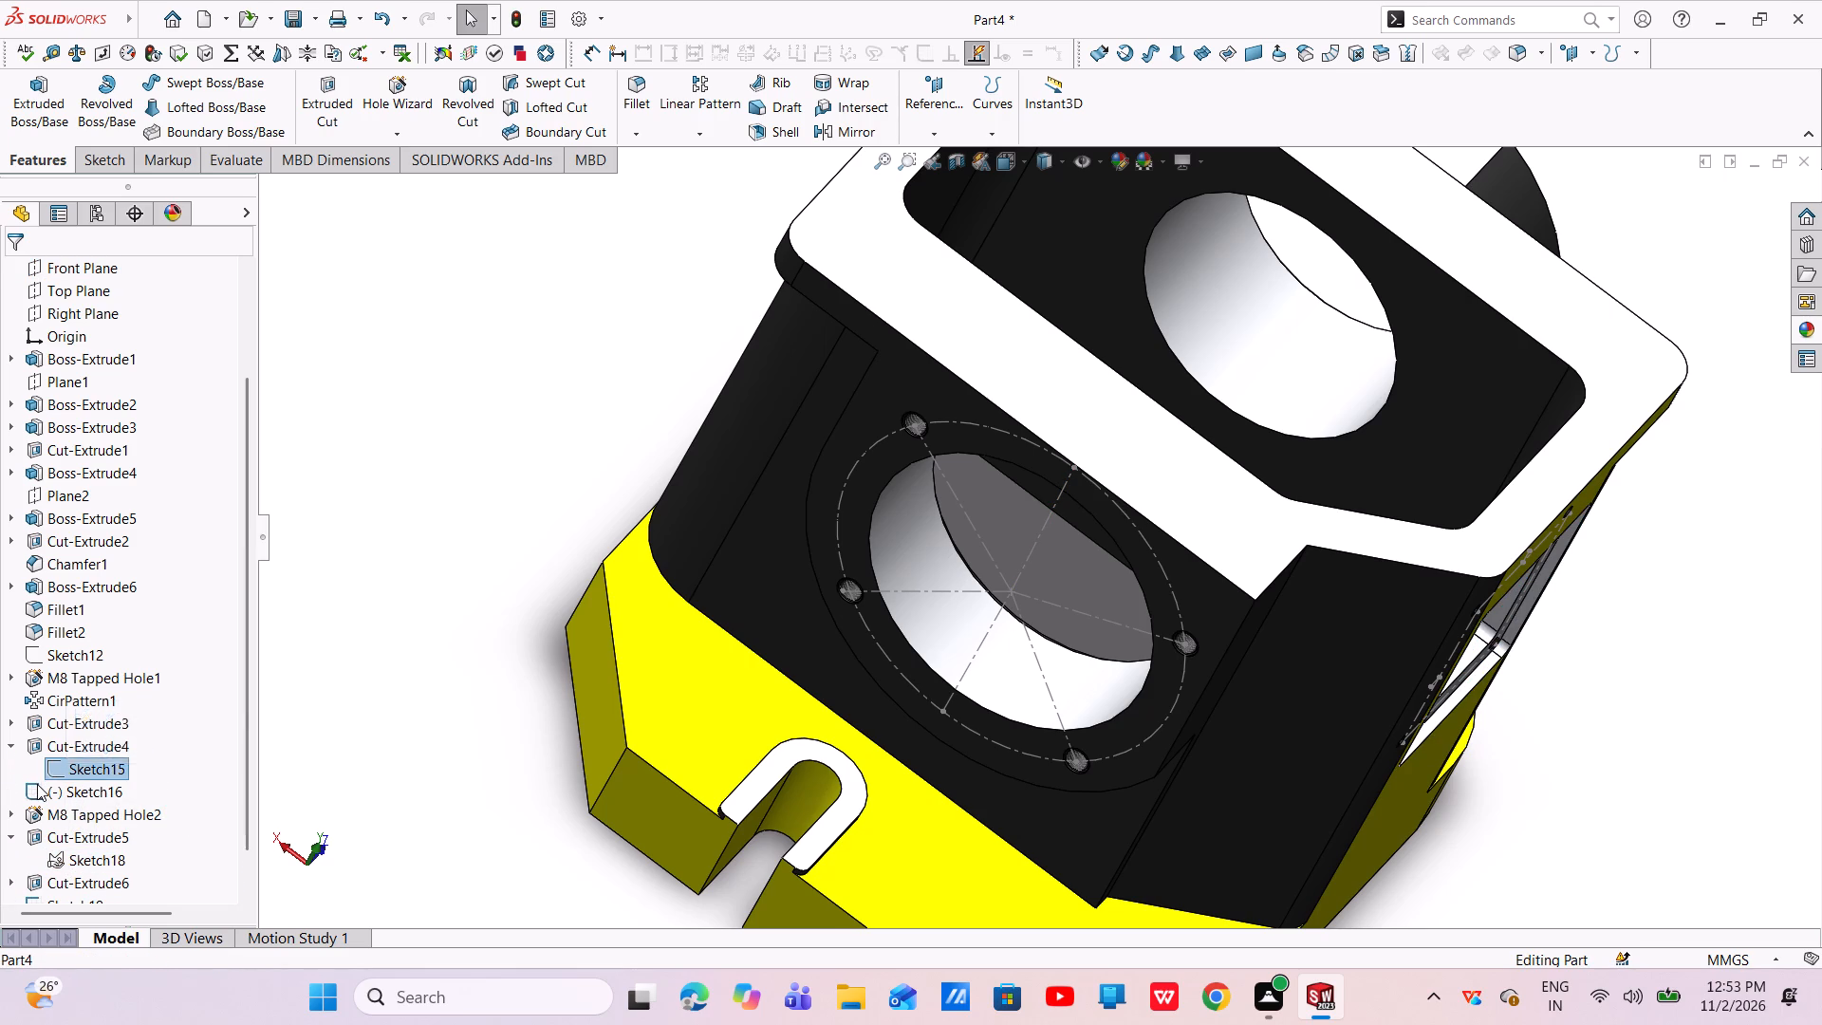
left_click(57, 757)
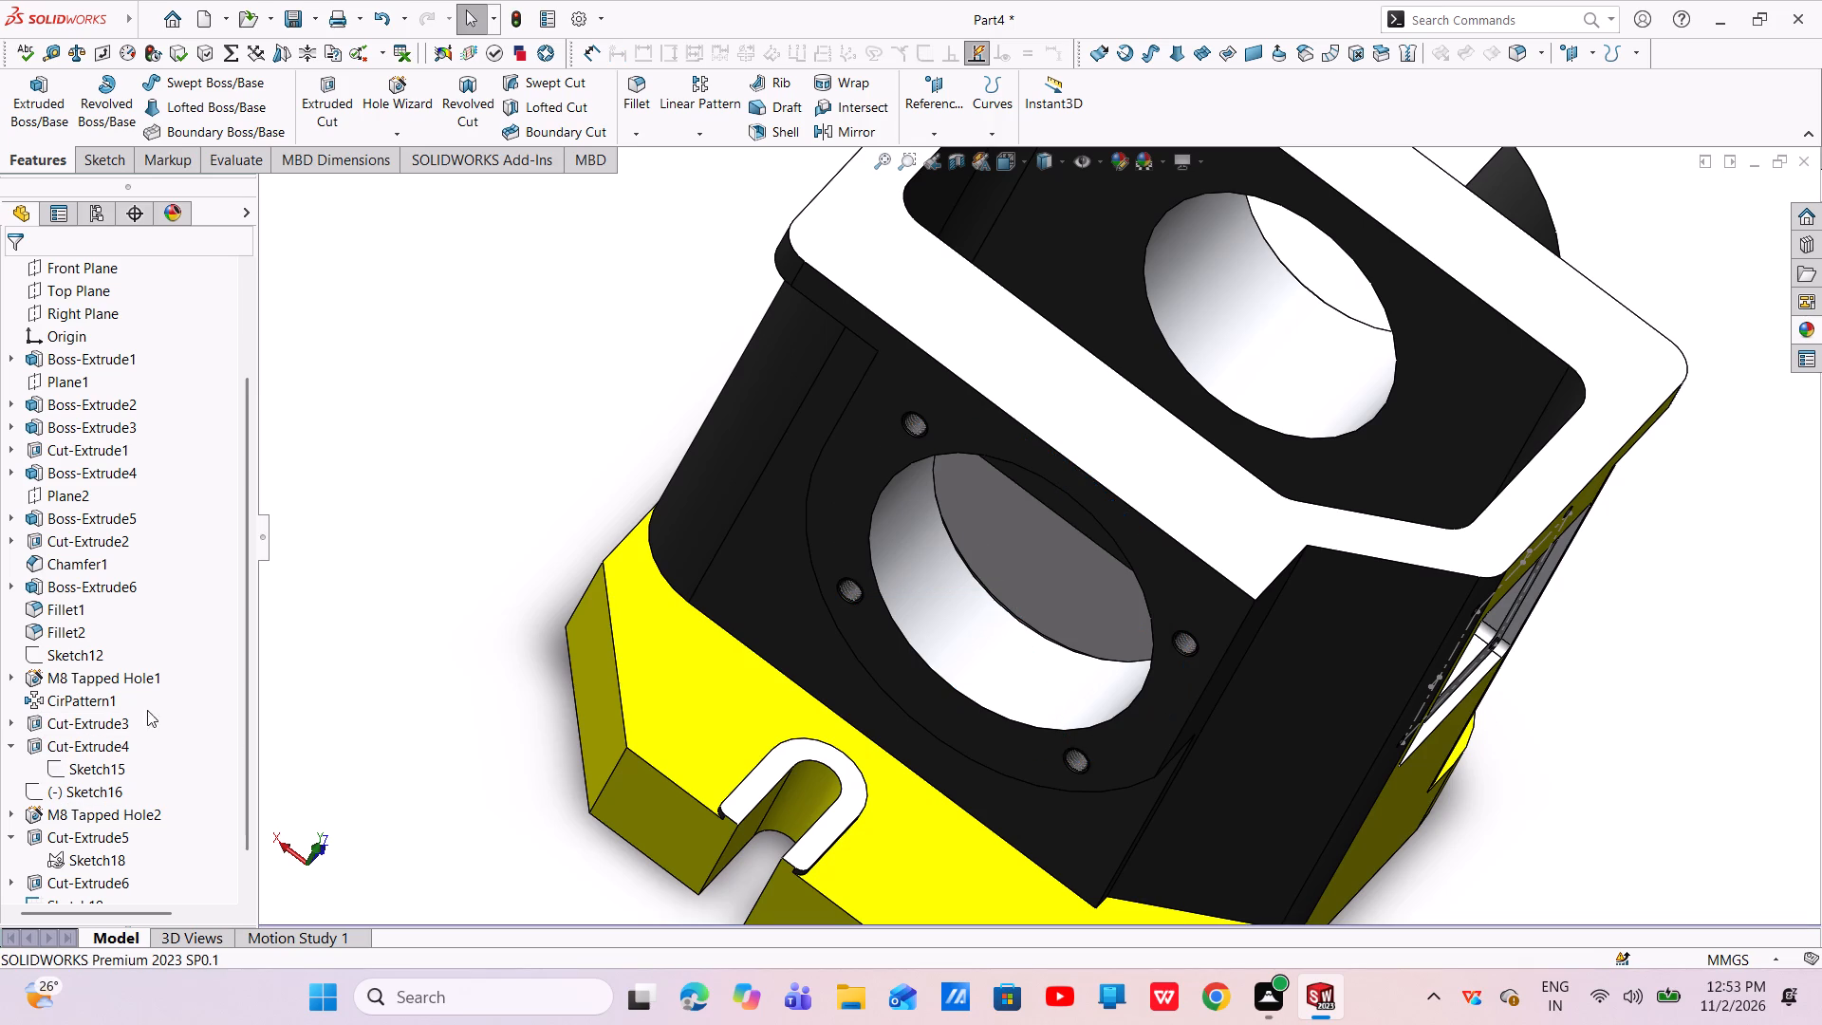
left_click(6, 740)
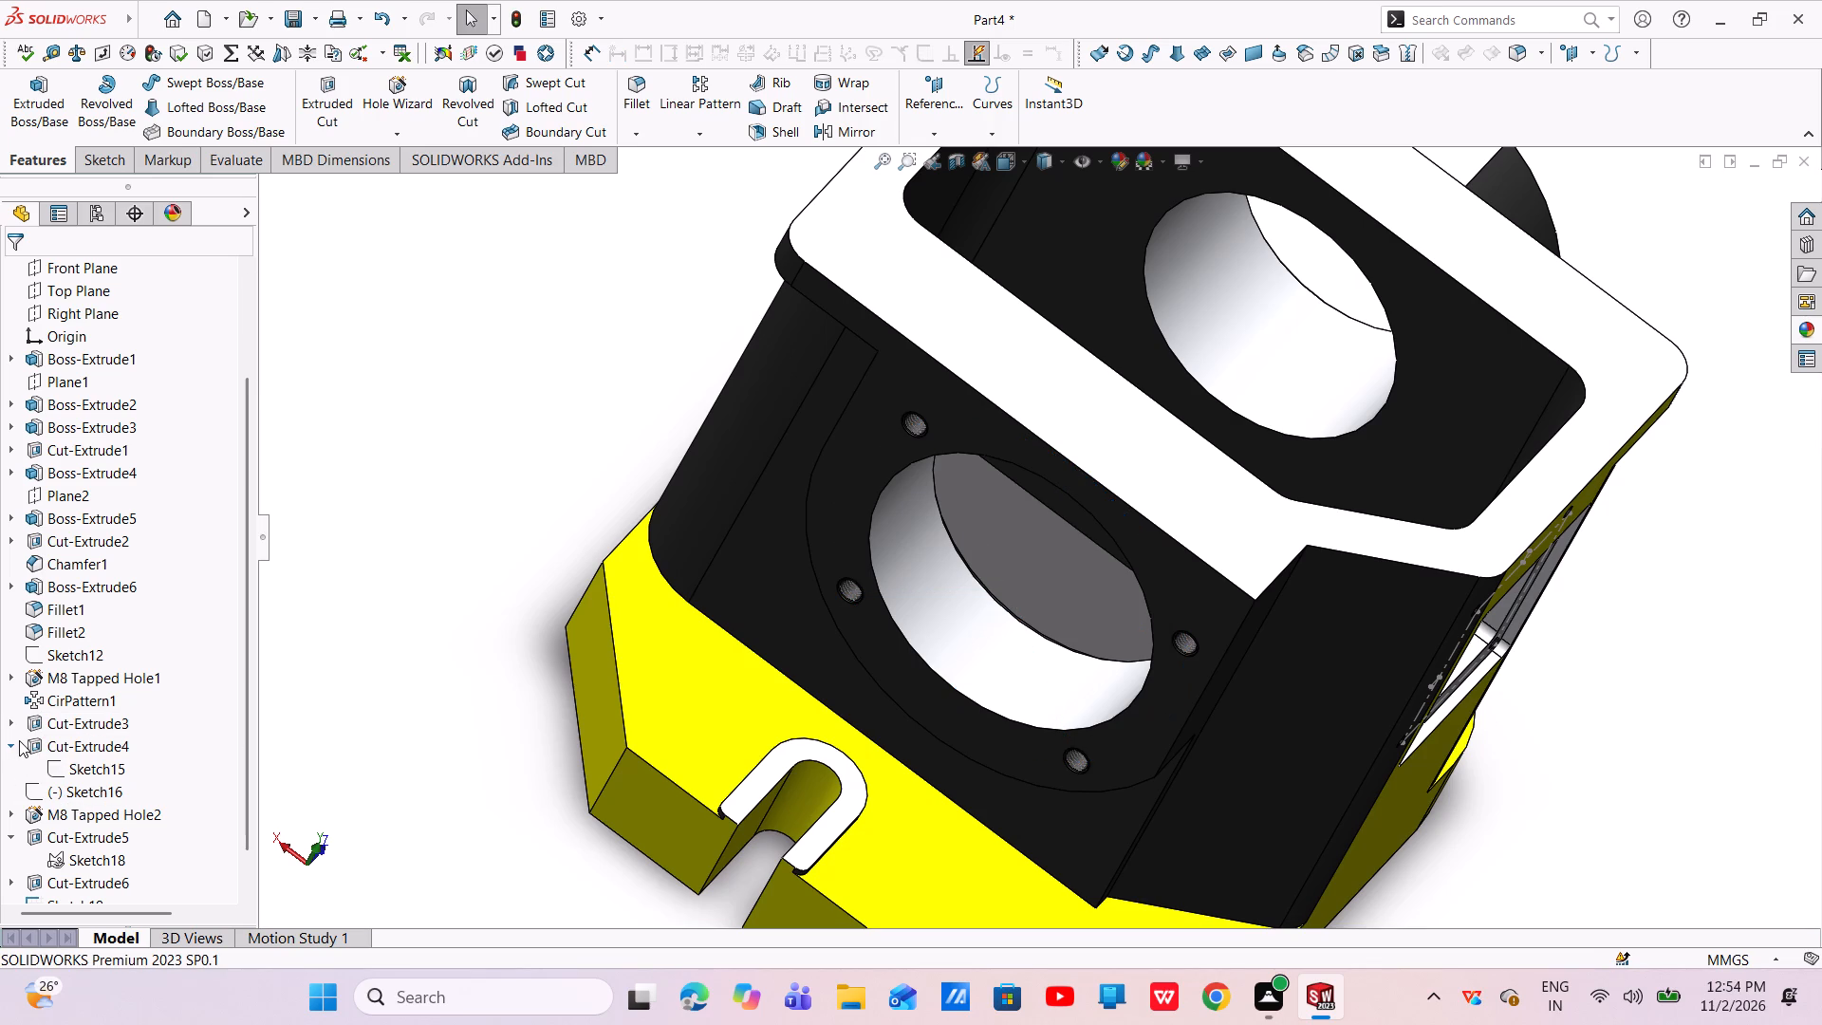
left_click(12, 742)
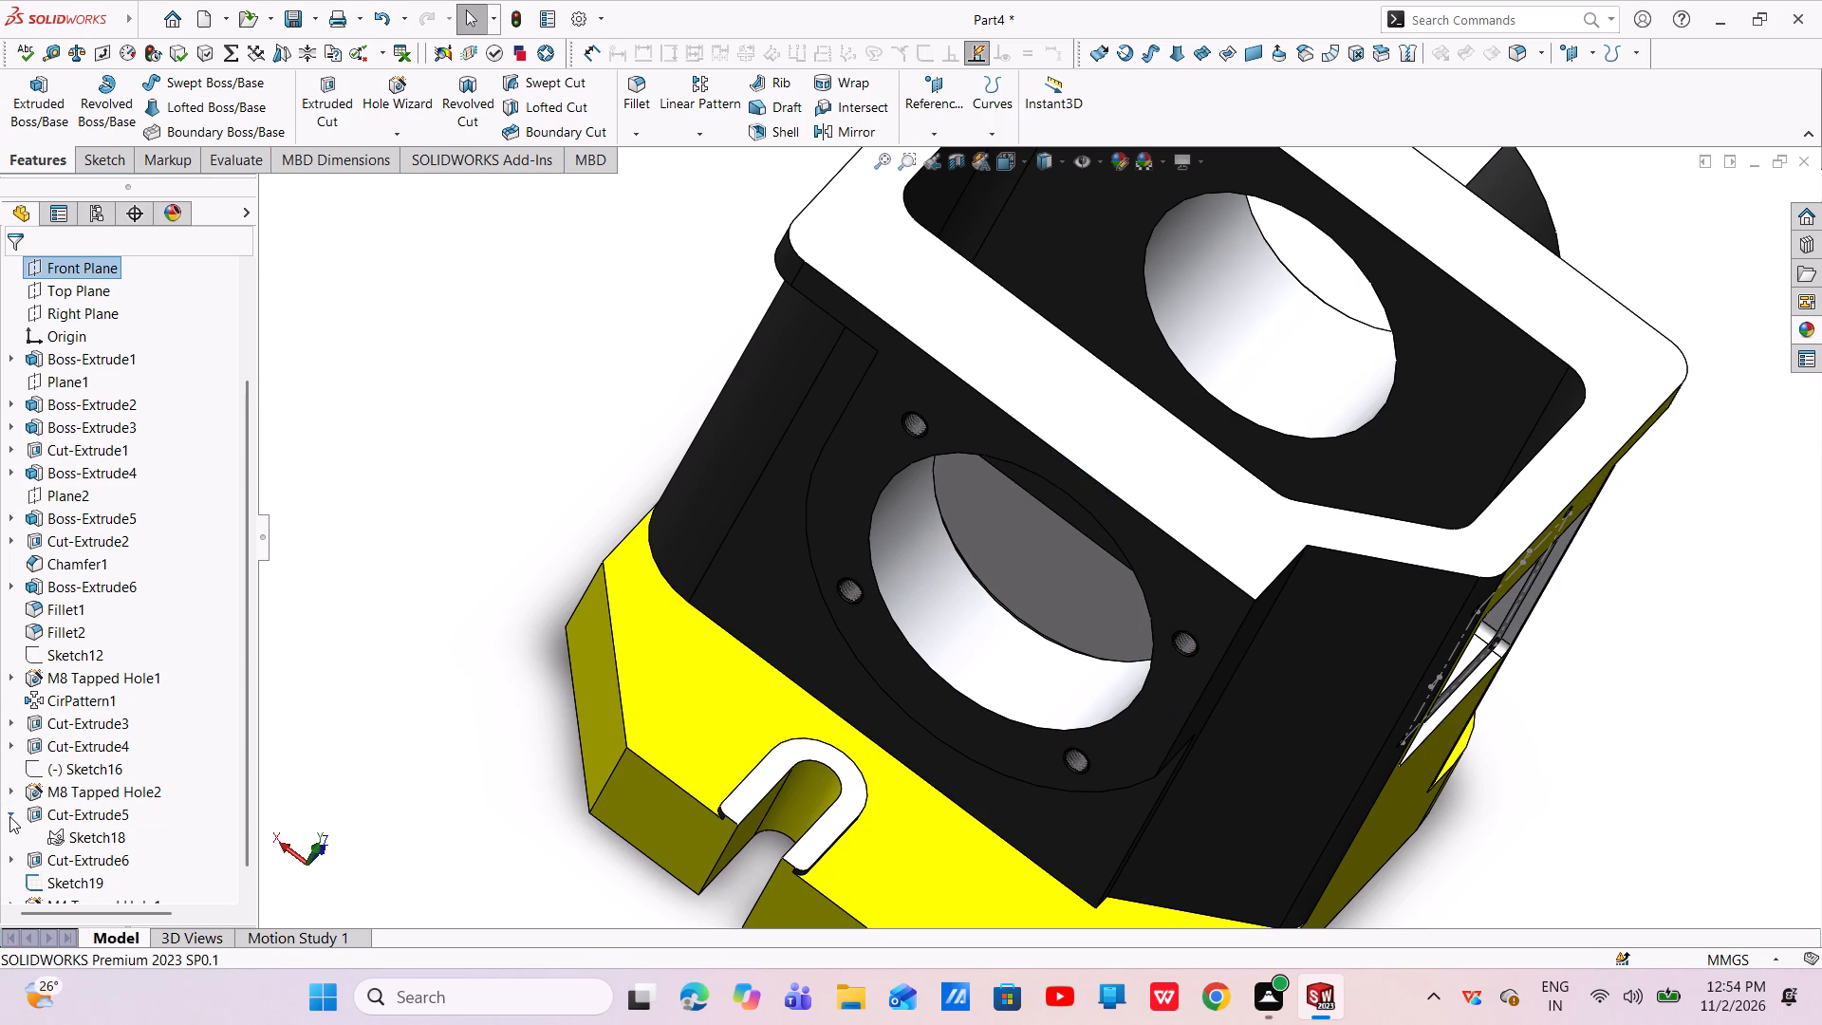
left_click(9, 816)
Hide Sketch19, the construction rectangle through the M4 holes on the side window's face.
scroll(154, 683, "up", 4)
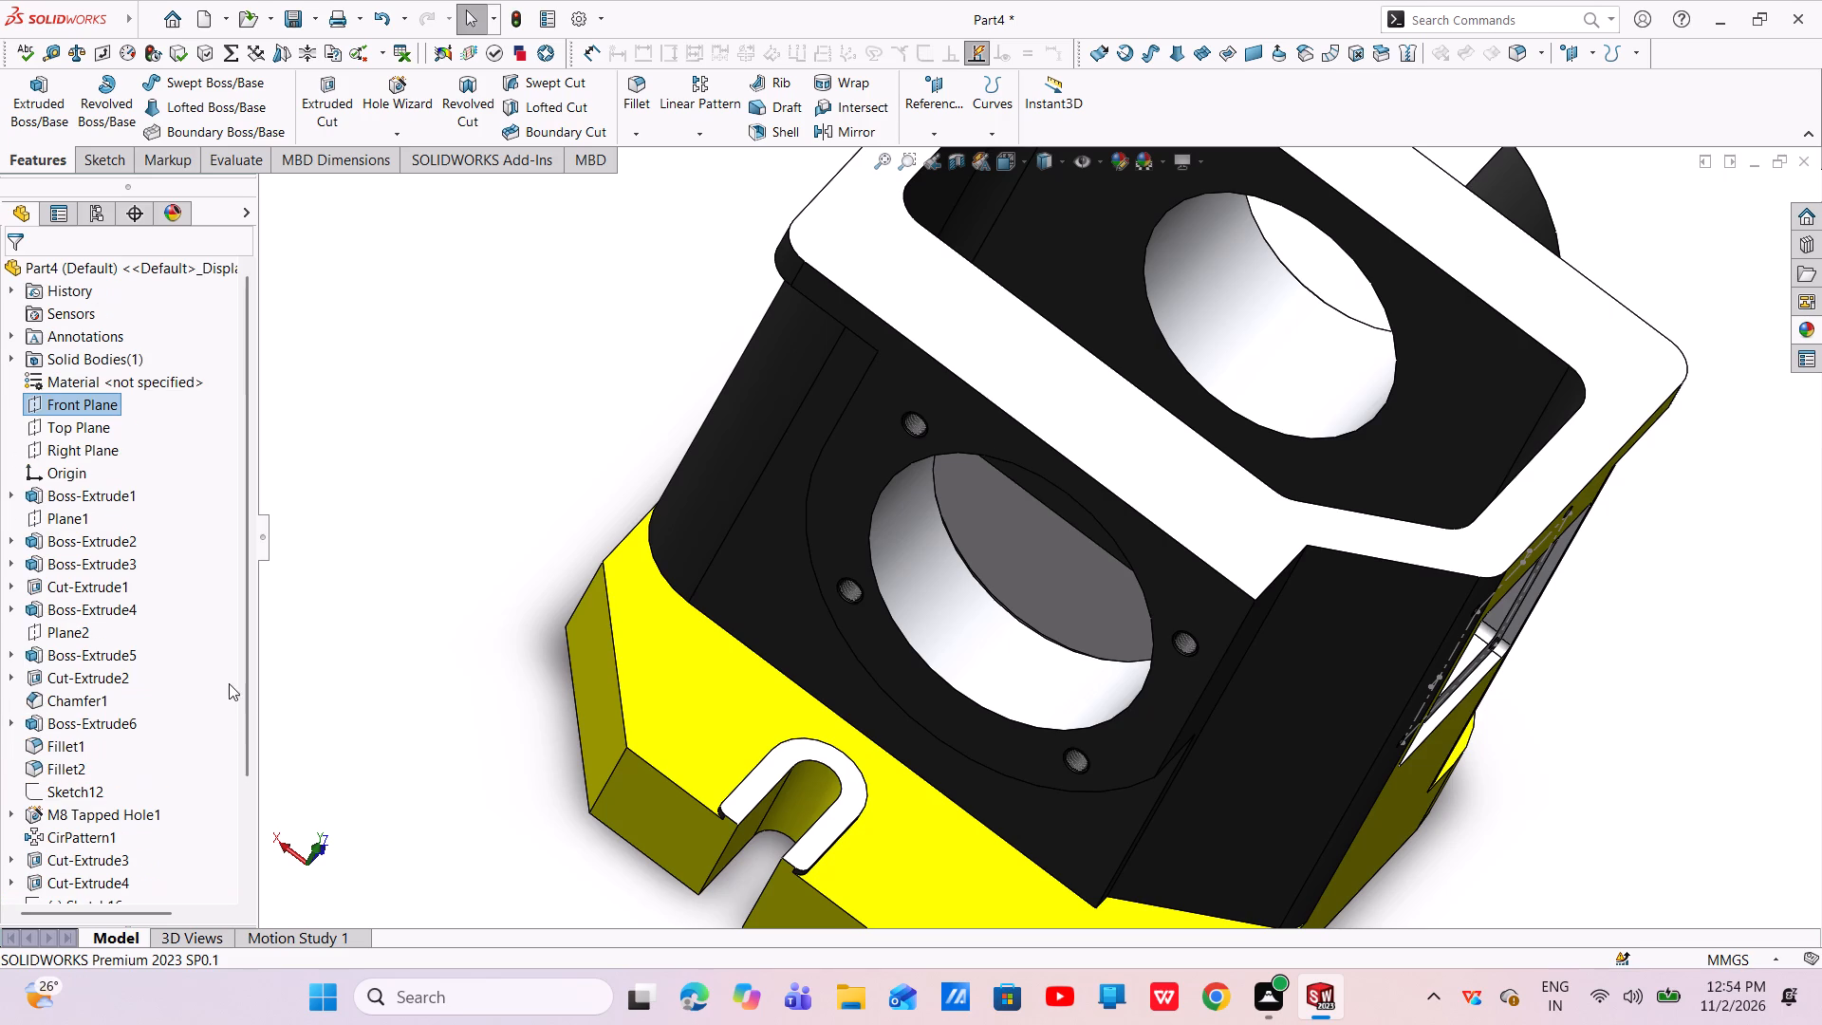
scroll(640, 741, "up", 4)
middle_click_drag(802, 705, 659, 512)
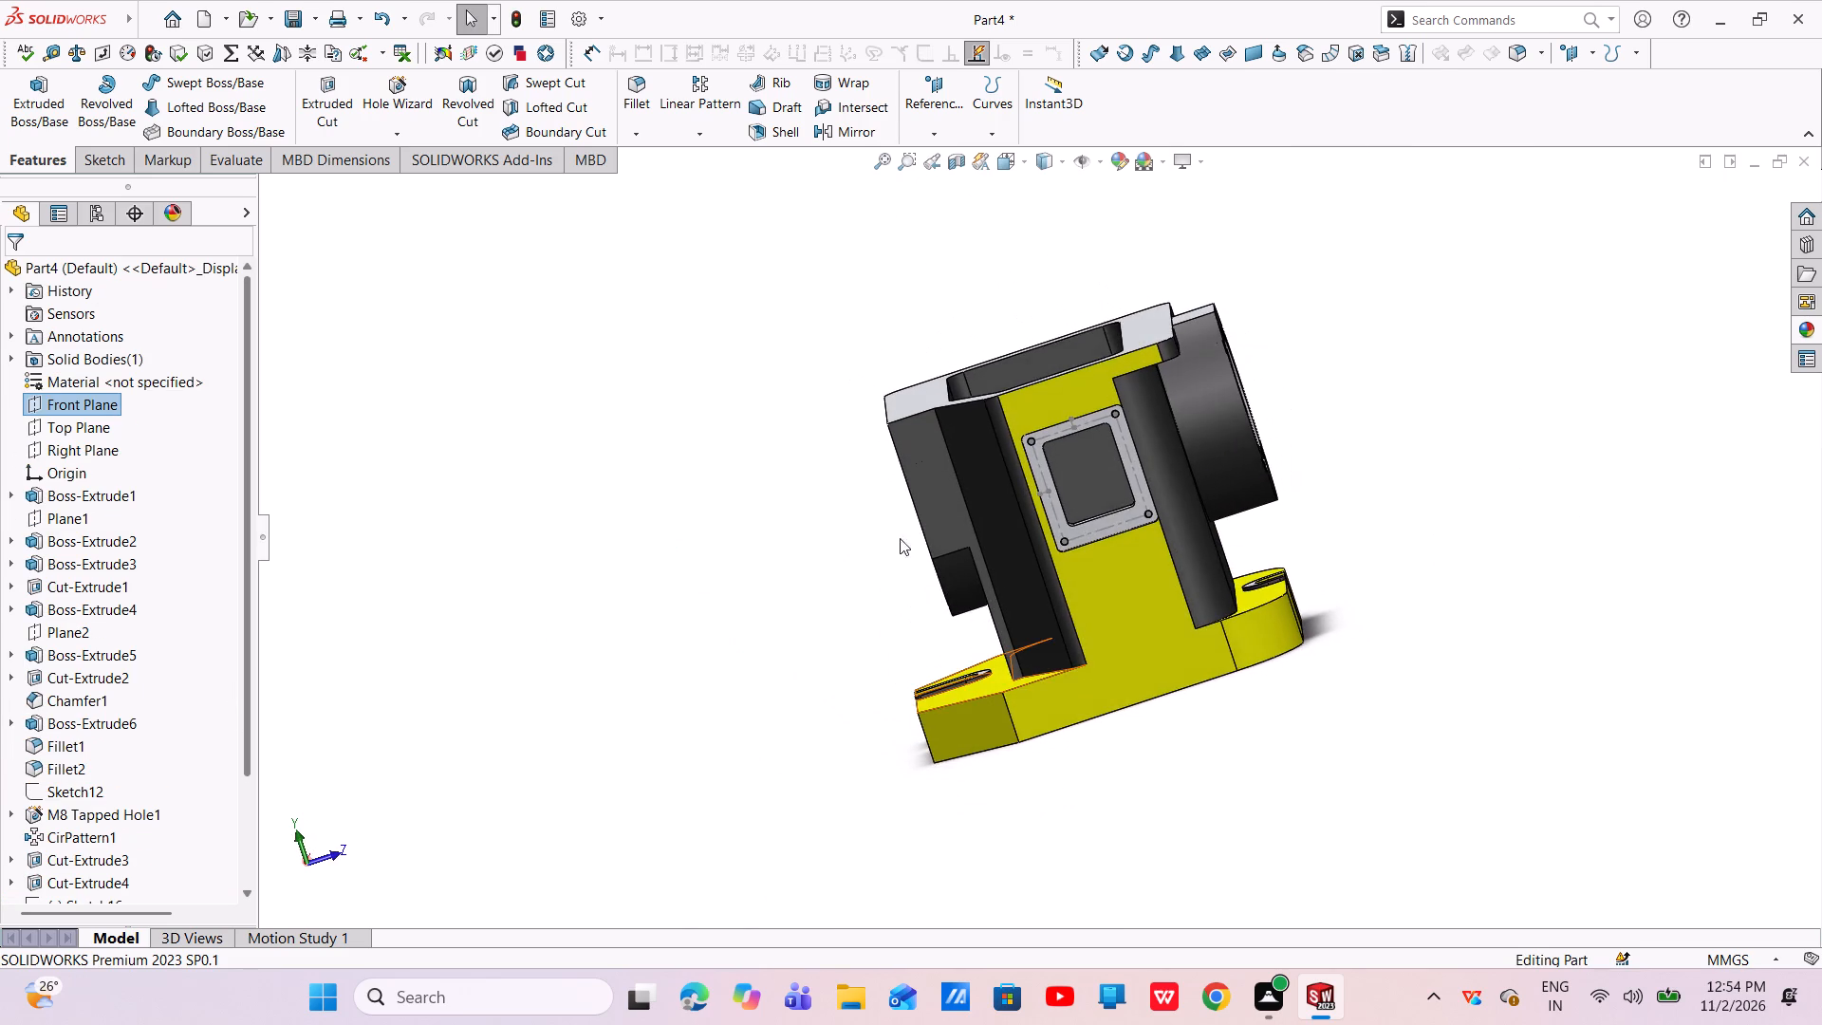
scroll(1114, 510, "down", 1)
scroll(1114, 510, "up", 1)
scroll(1116, 510, "down", 3)
scroll(51, 847, "down", 3)
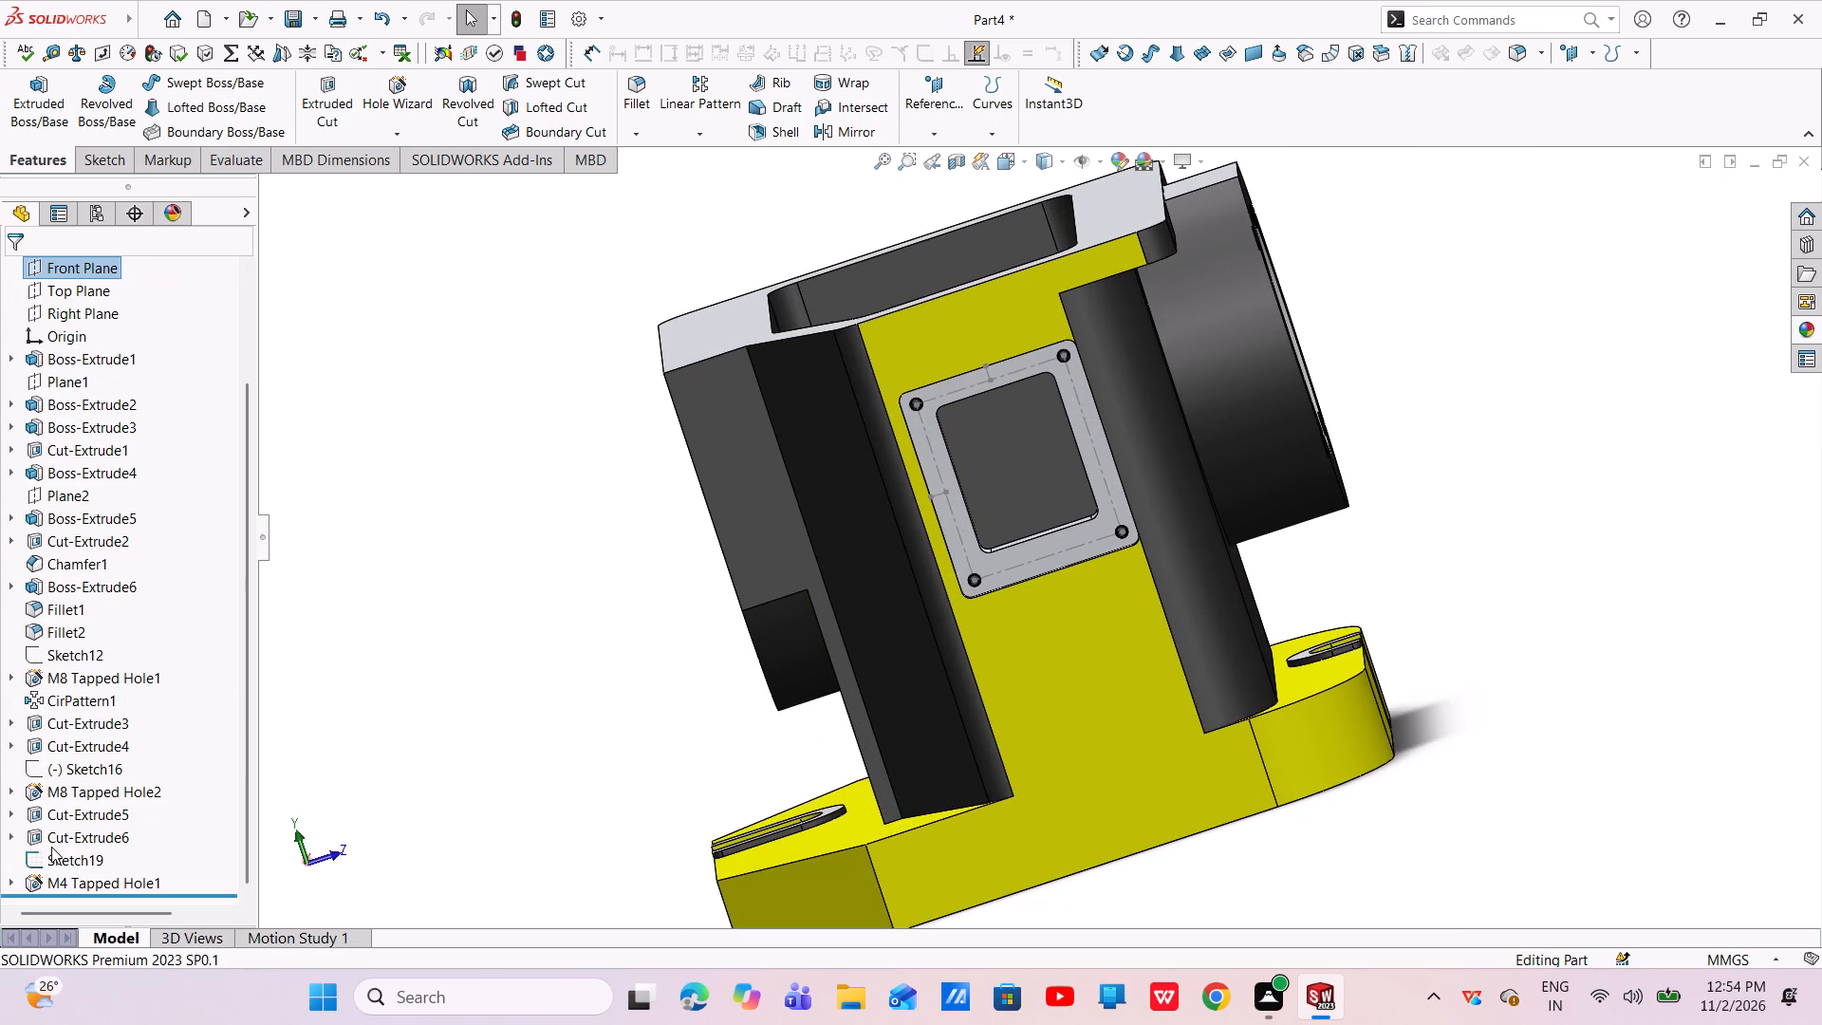
scroll(51, 847, "down", 2)
left_click(58, 858)
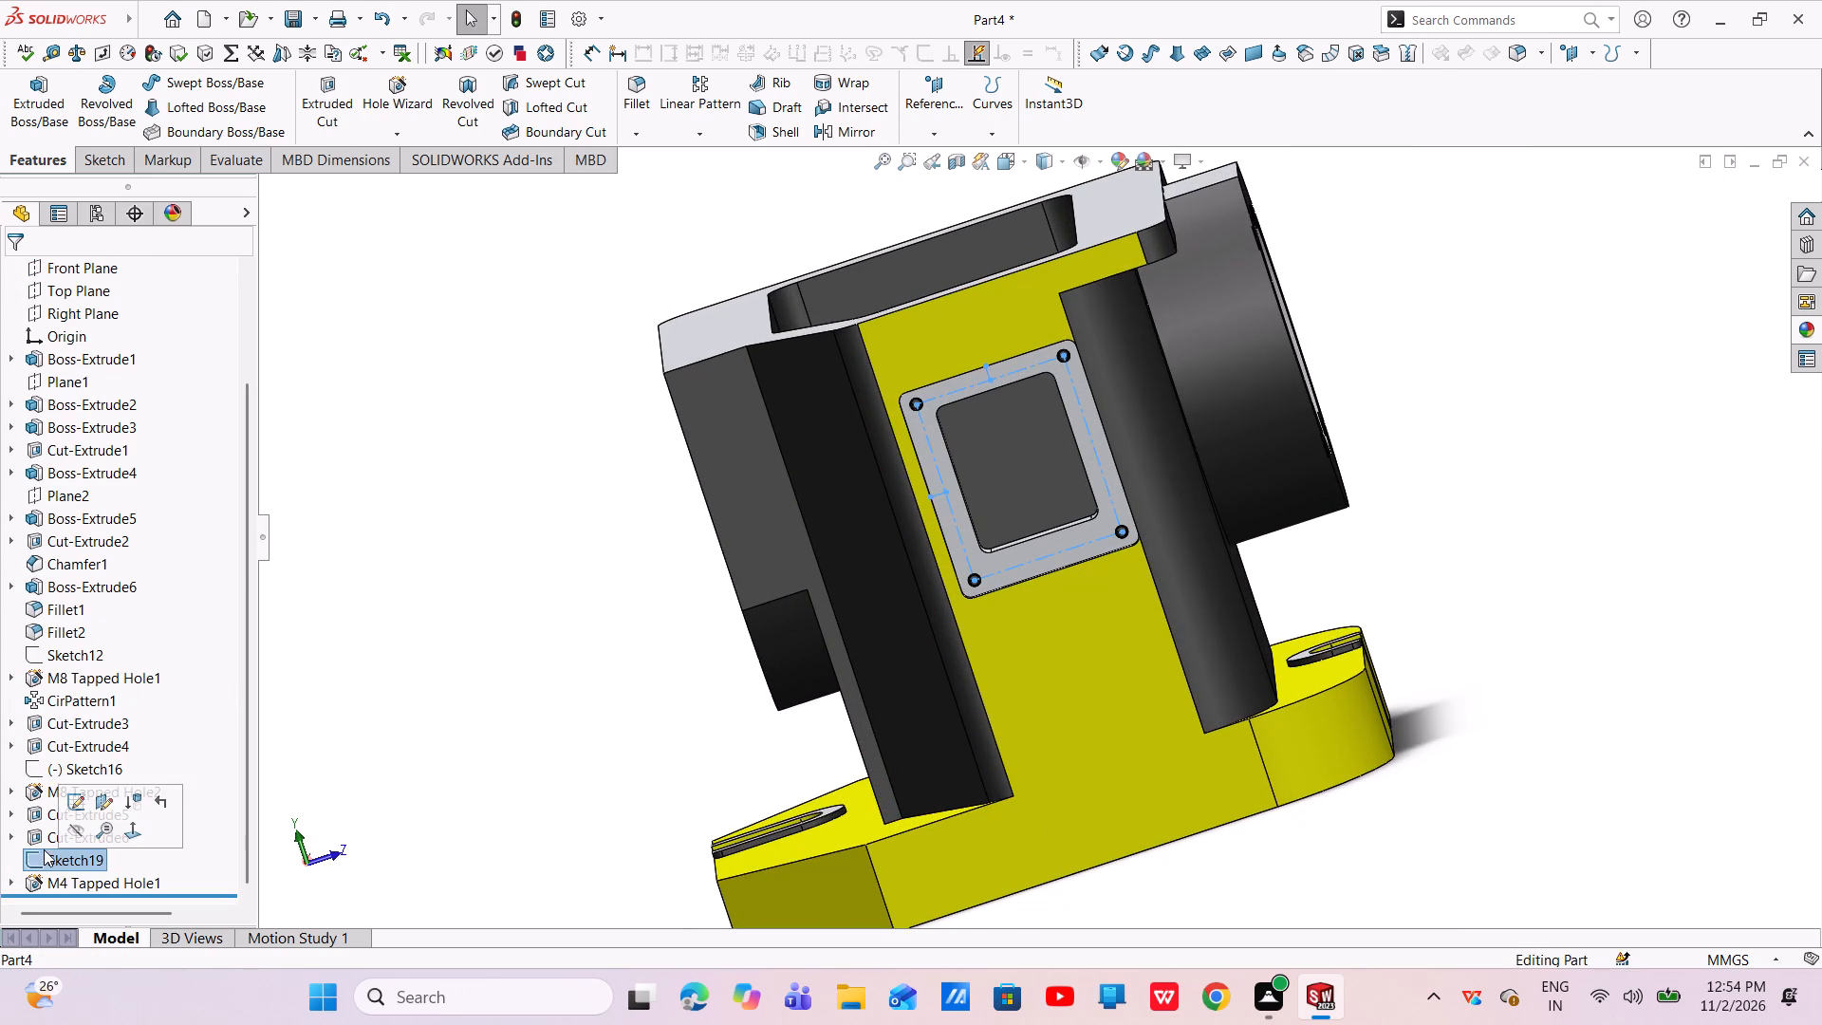
left_click(75, 825)
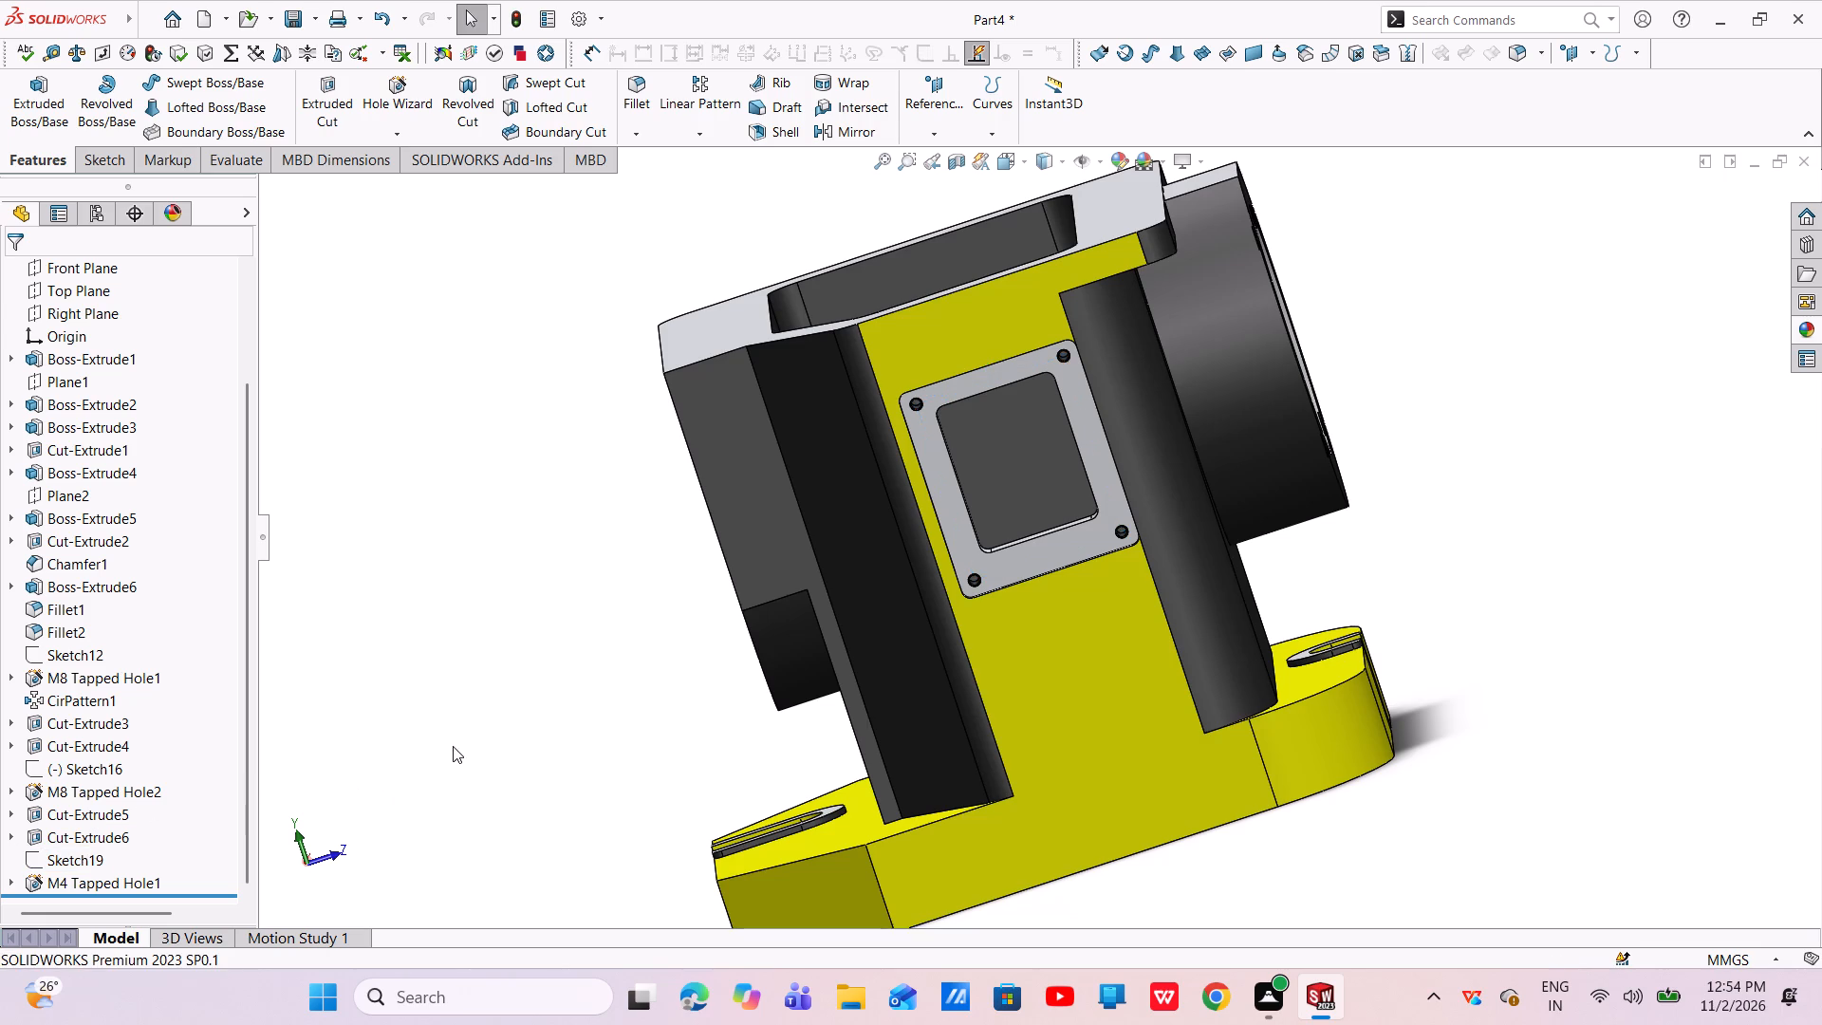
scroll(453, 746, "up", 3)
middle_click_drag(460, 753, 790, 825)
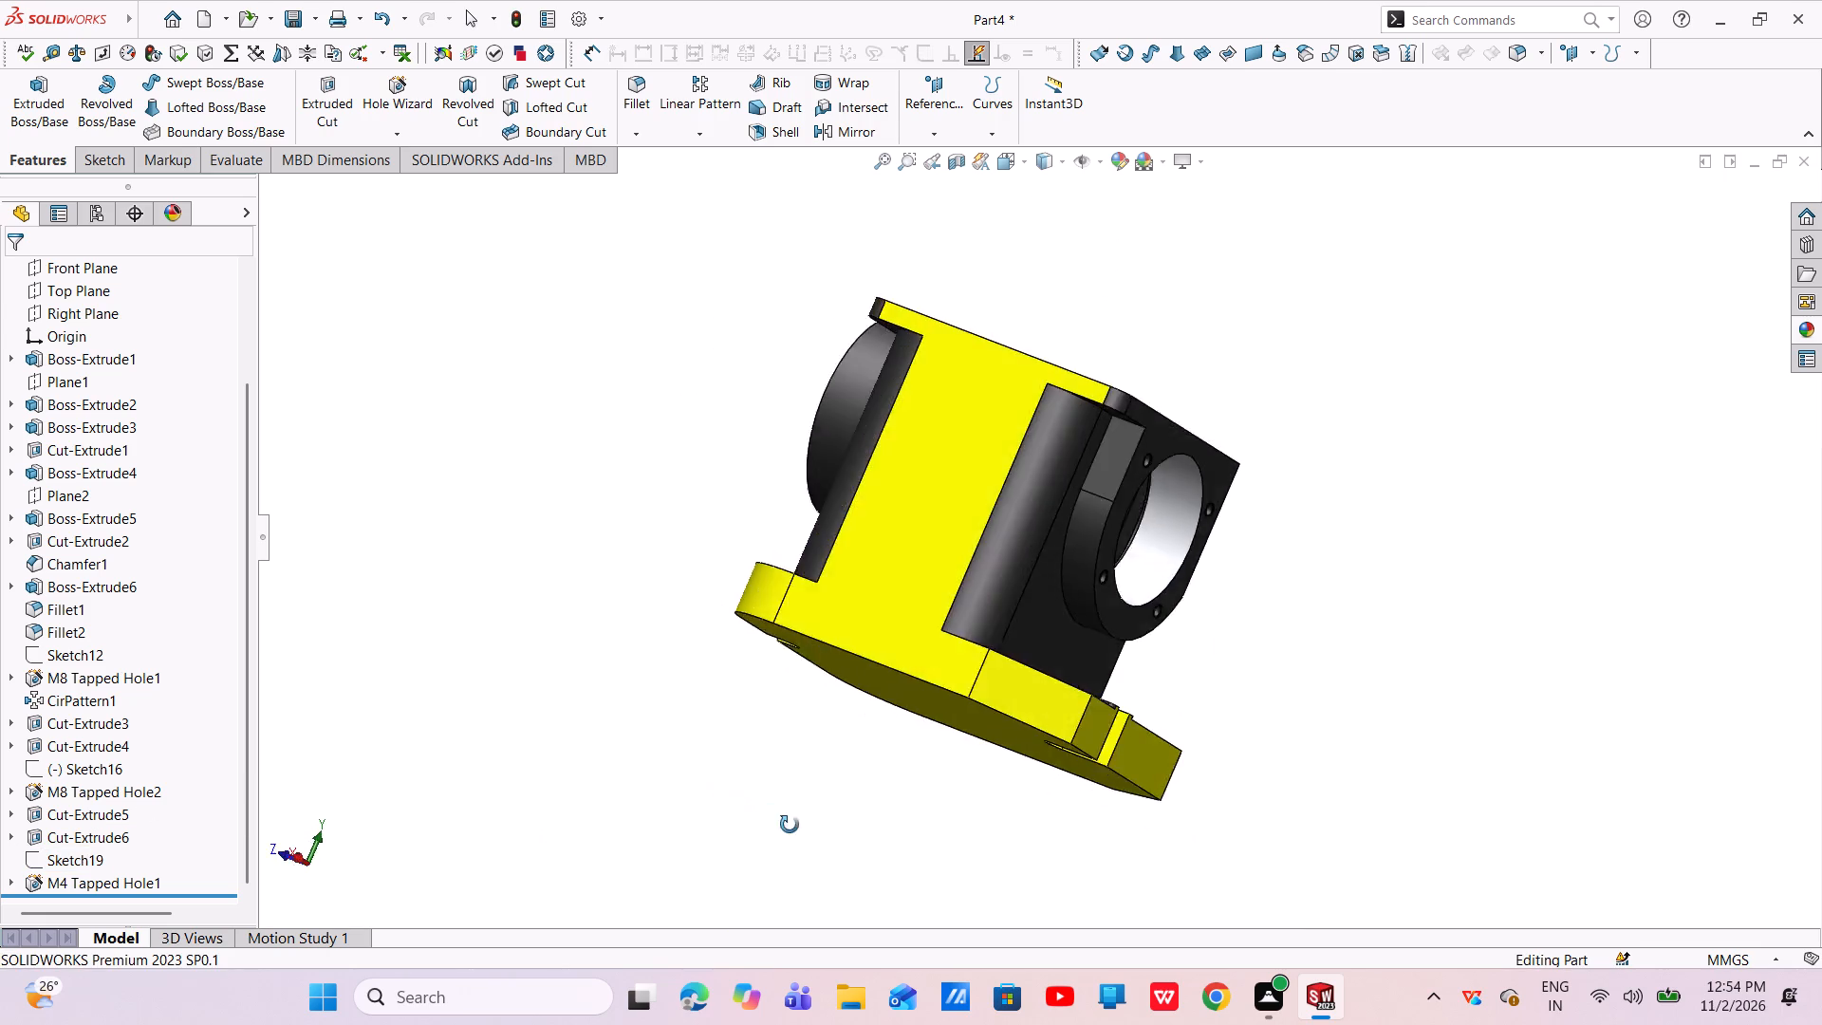
Start a legacy Hole Wizard hole on the housing's window-side face, choosing the Counterbored type and a 20 mm diameter.
middle_click_drag(790, 825, 799, 886)
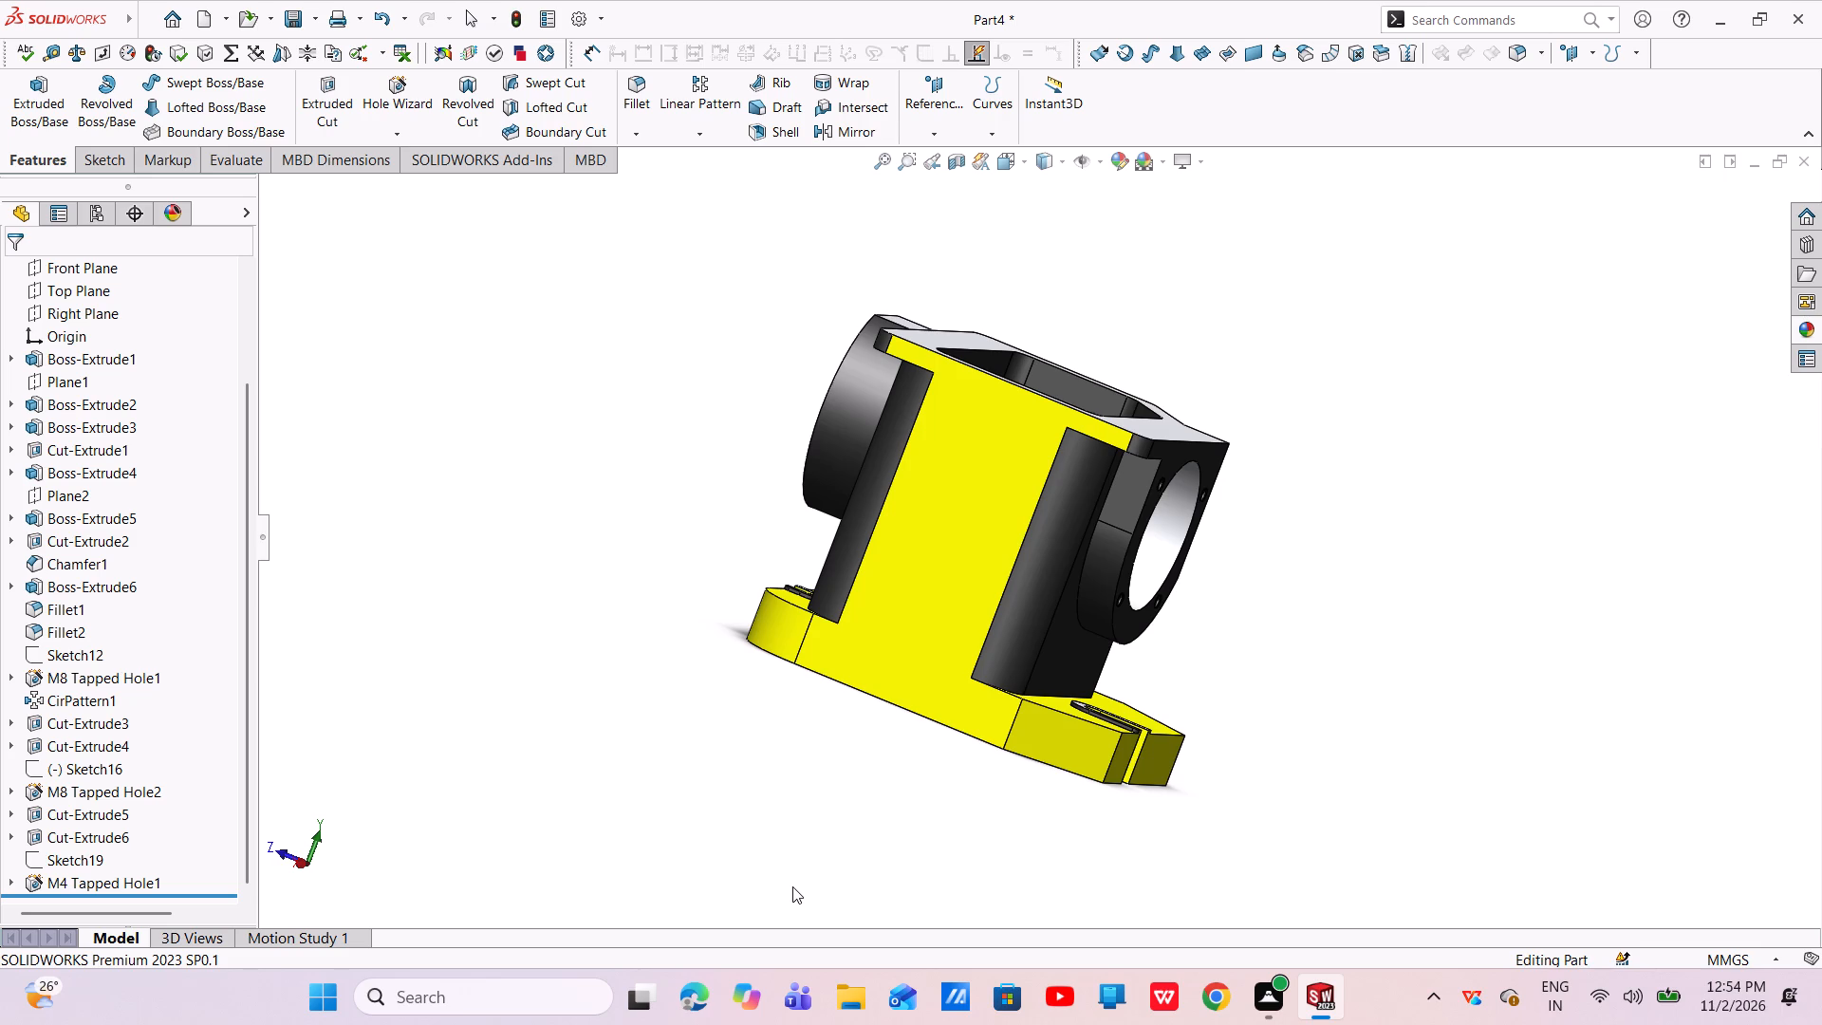
middle_click_drag(957, 878, 520, 751)
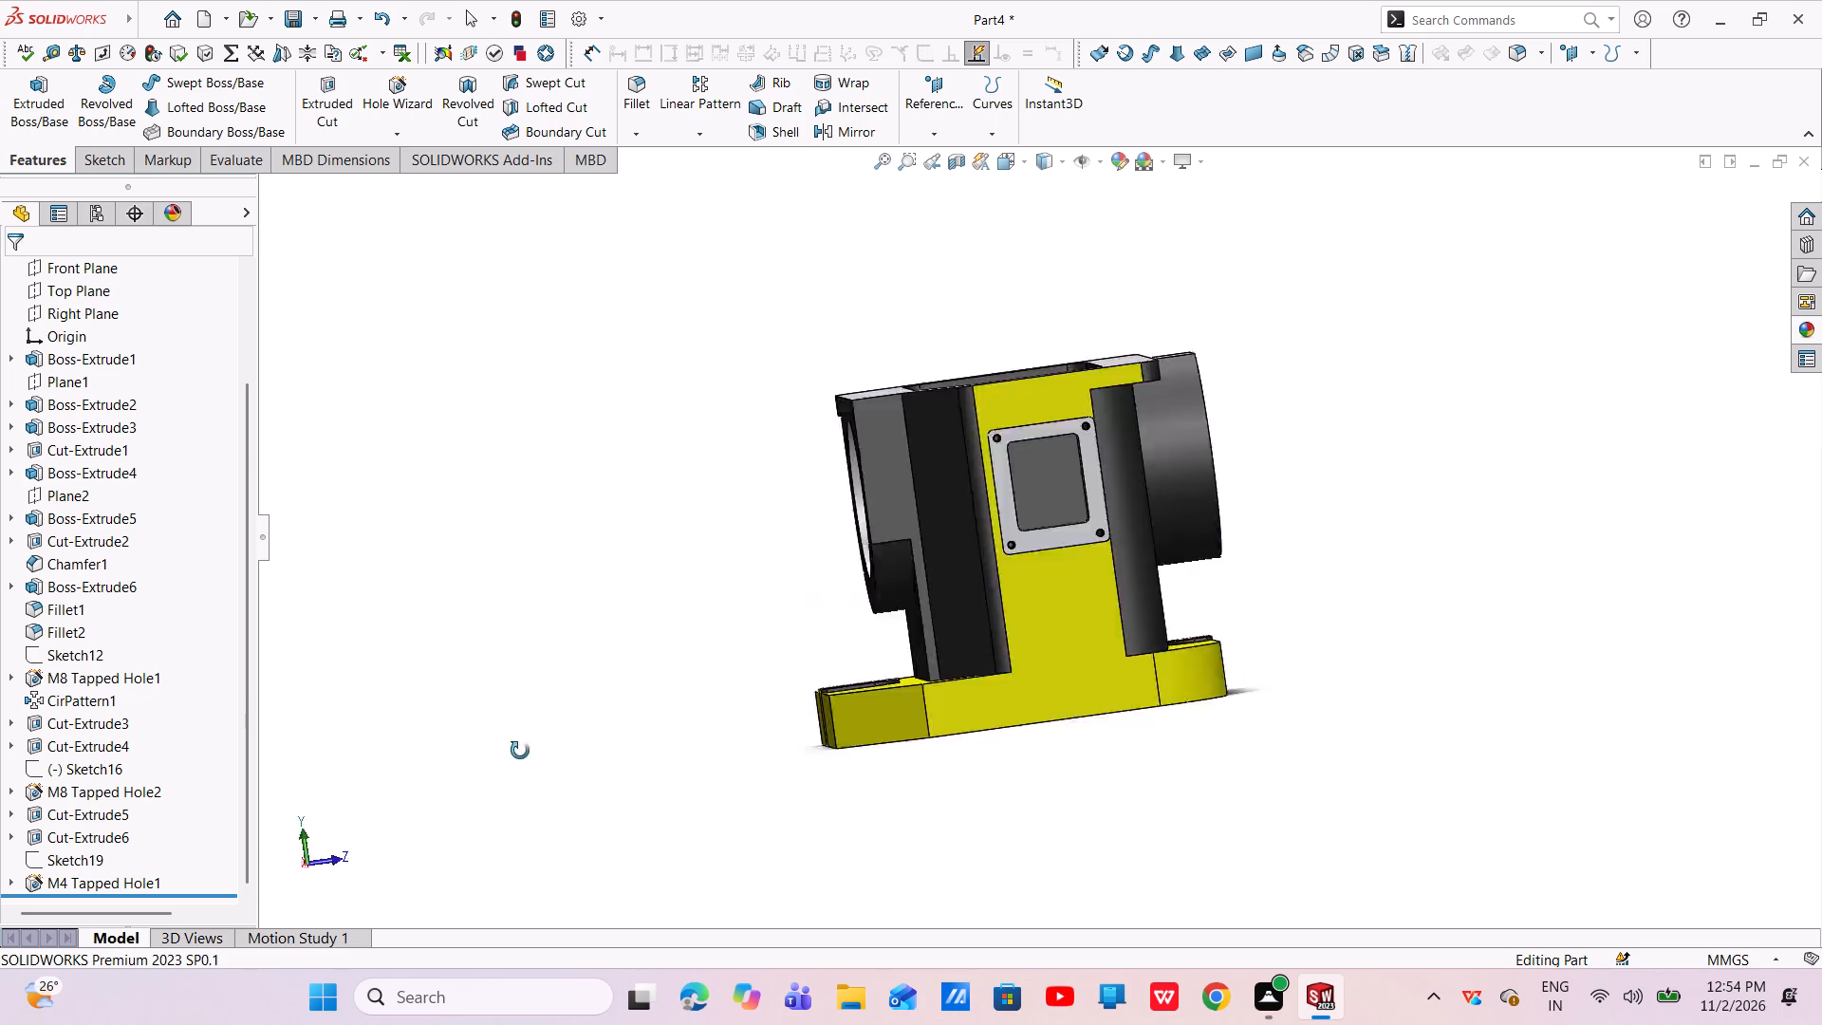
middle_click_drag(520, 751, 218, 682)
middle_click_drag(369, 756, 700, 966)
left_click(928, 623)
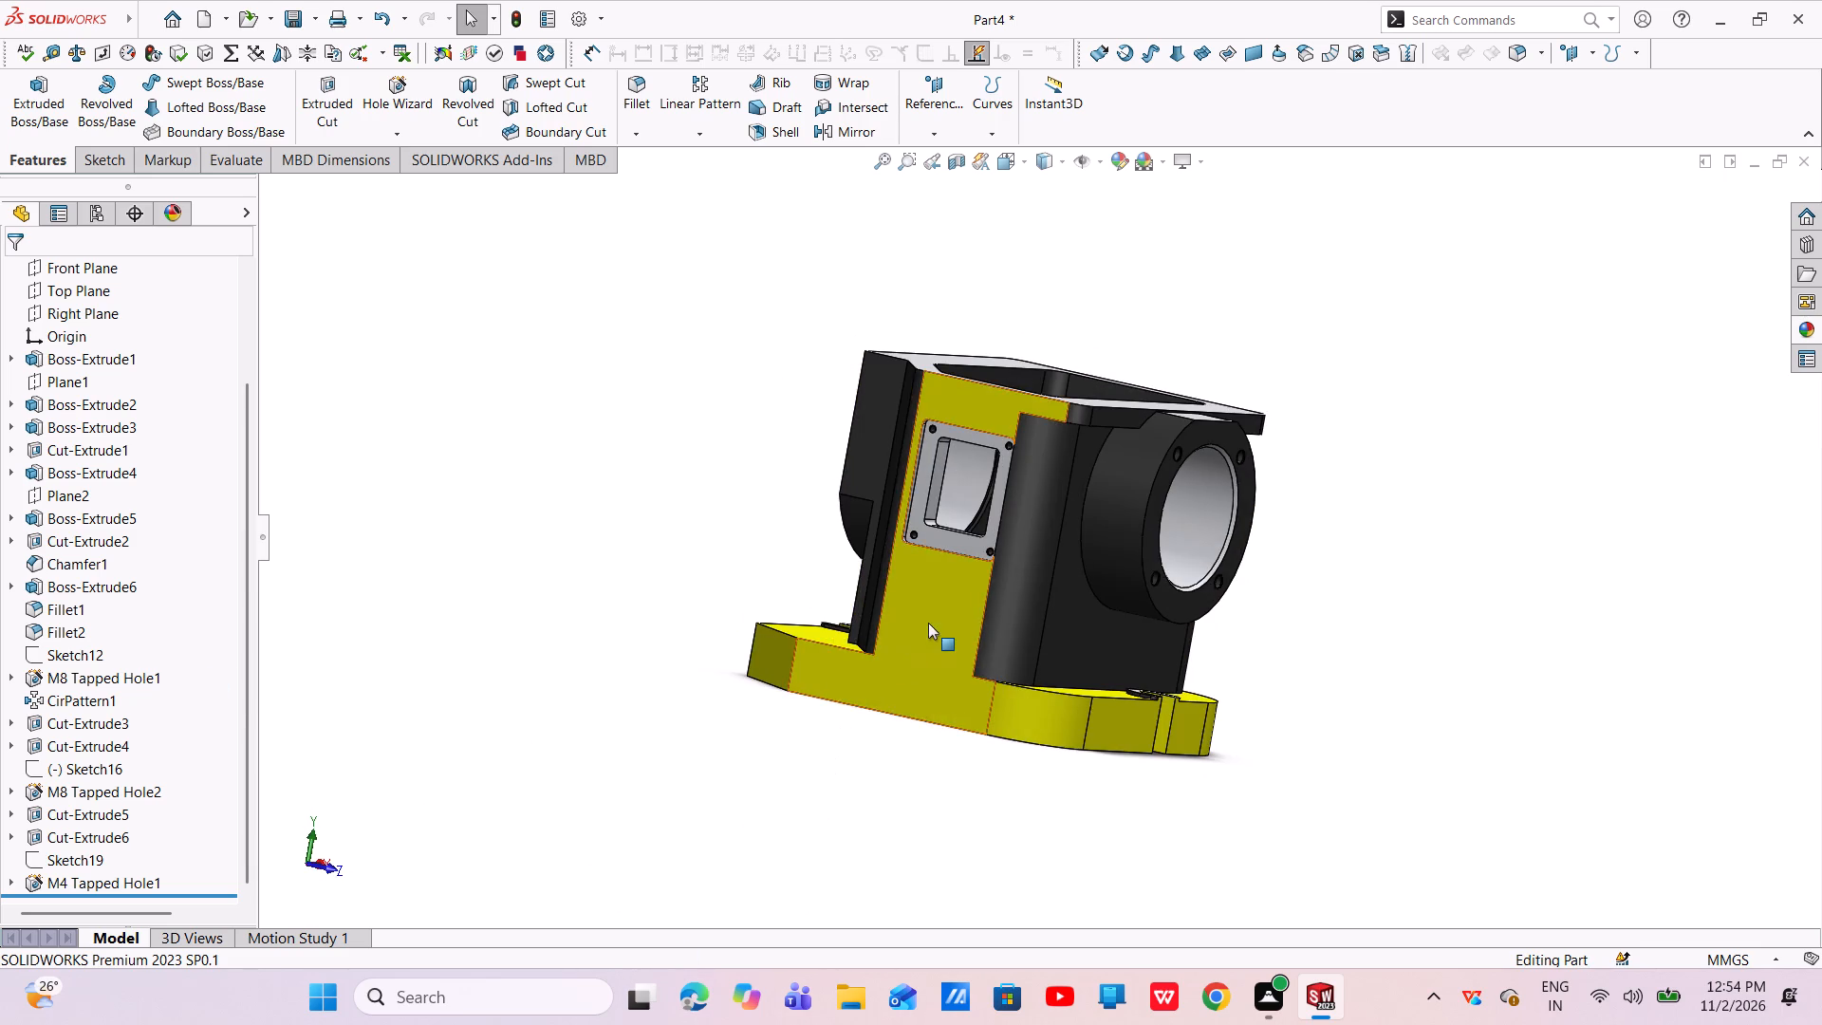
left_click(1108, 566)
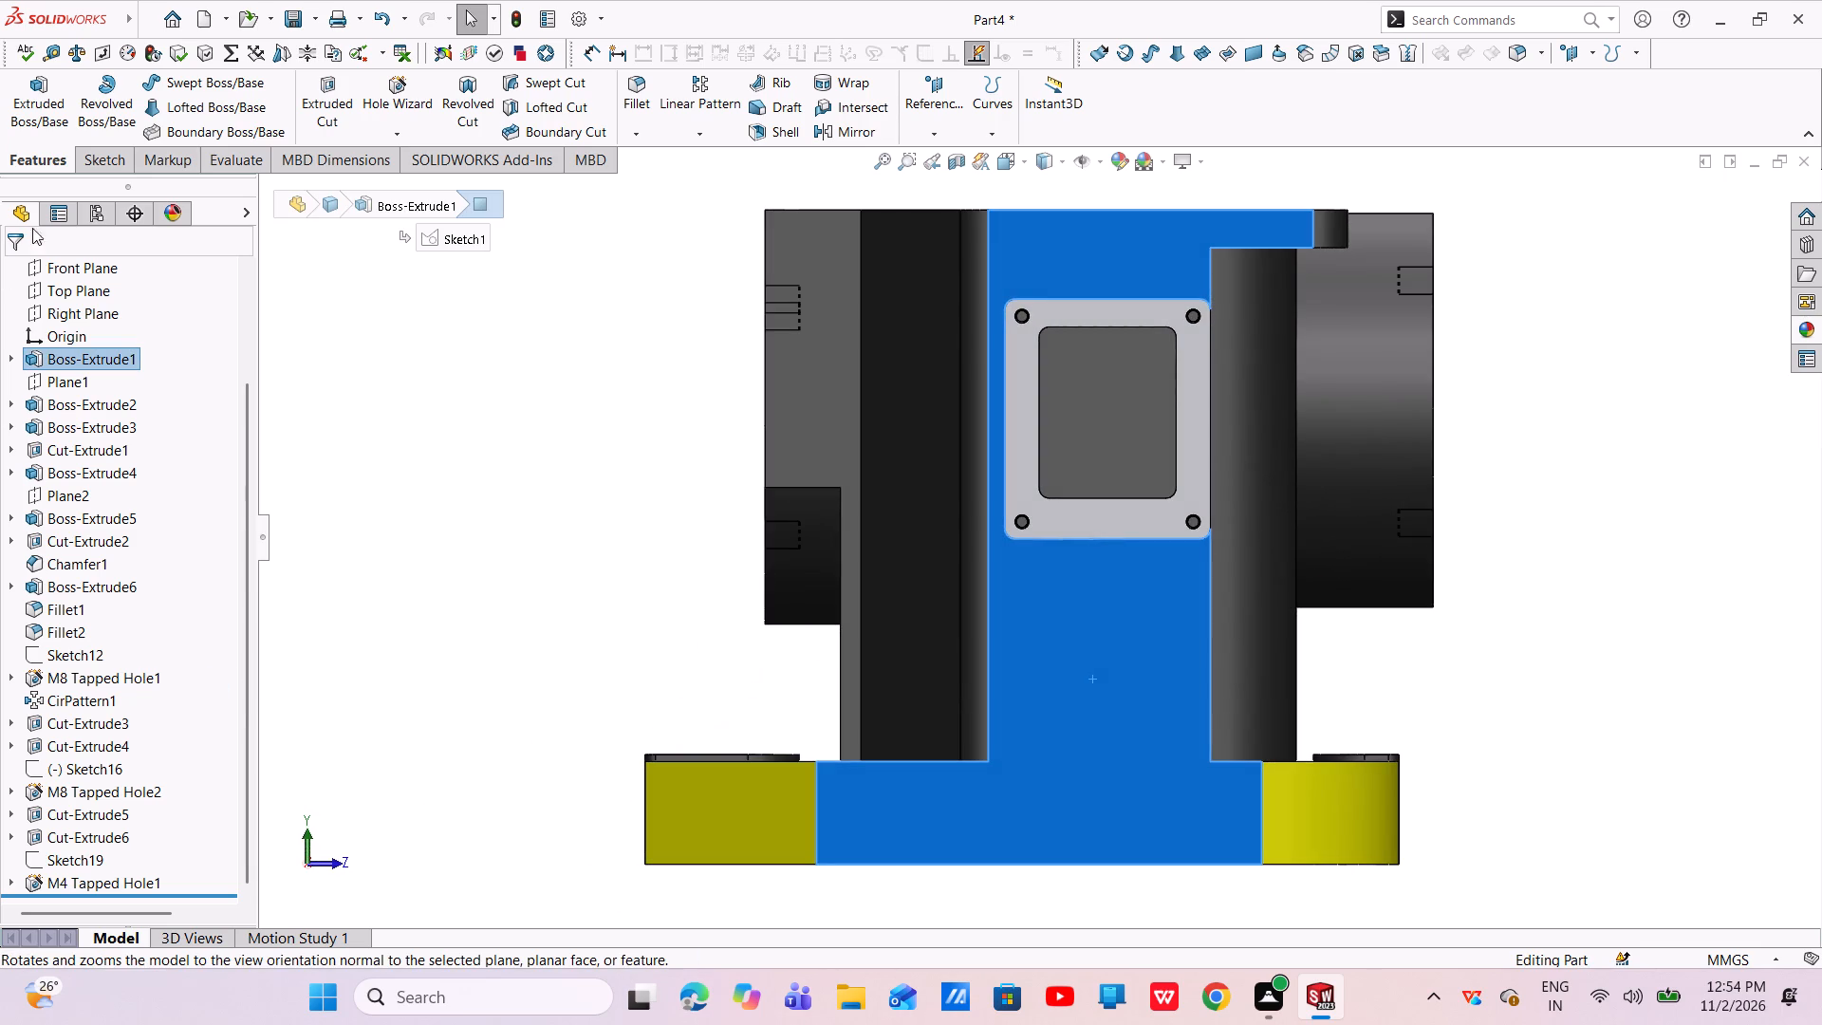
left_click(408, 93)
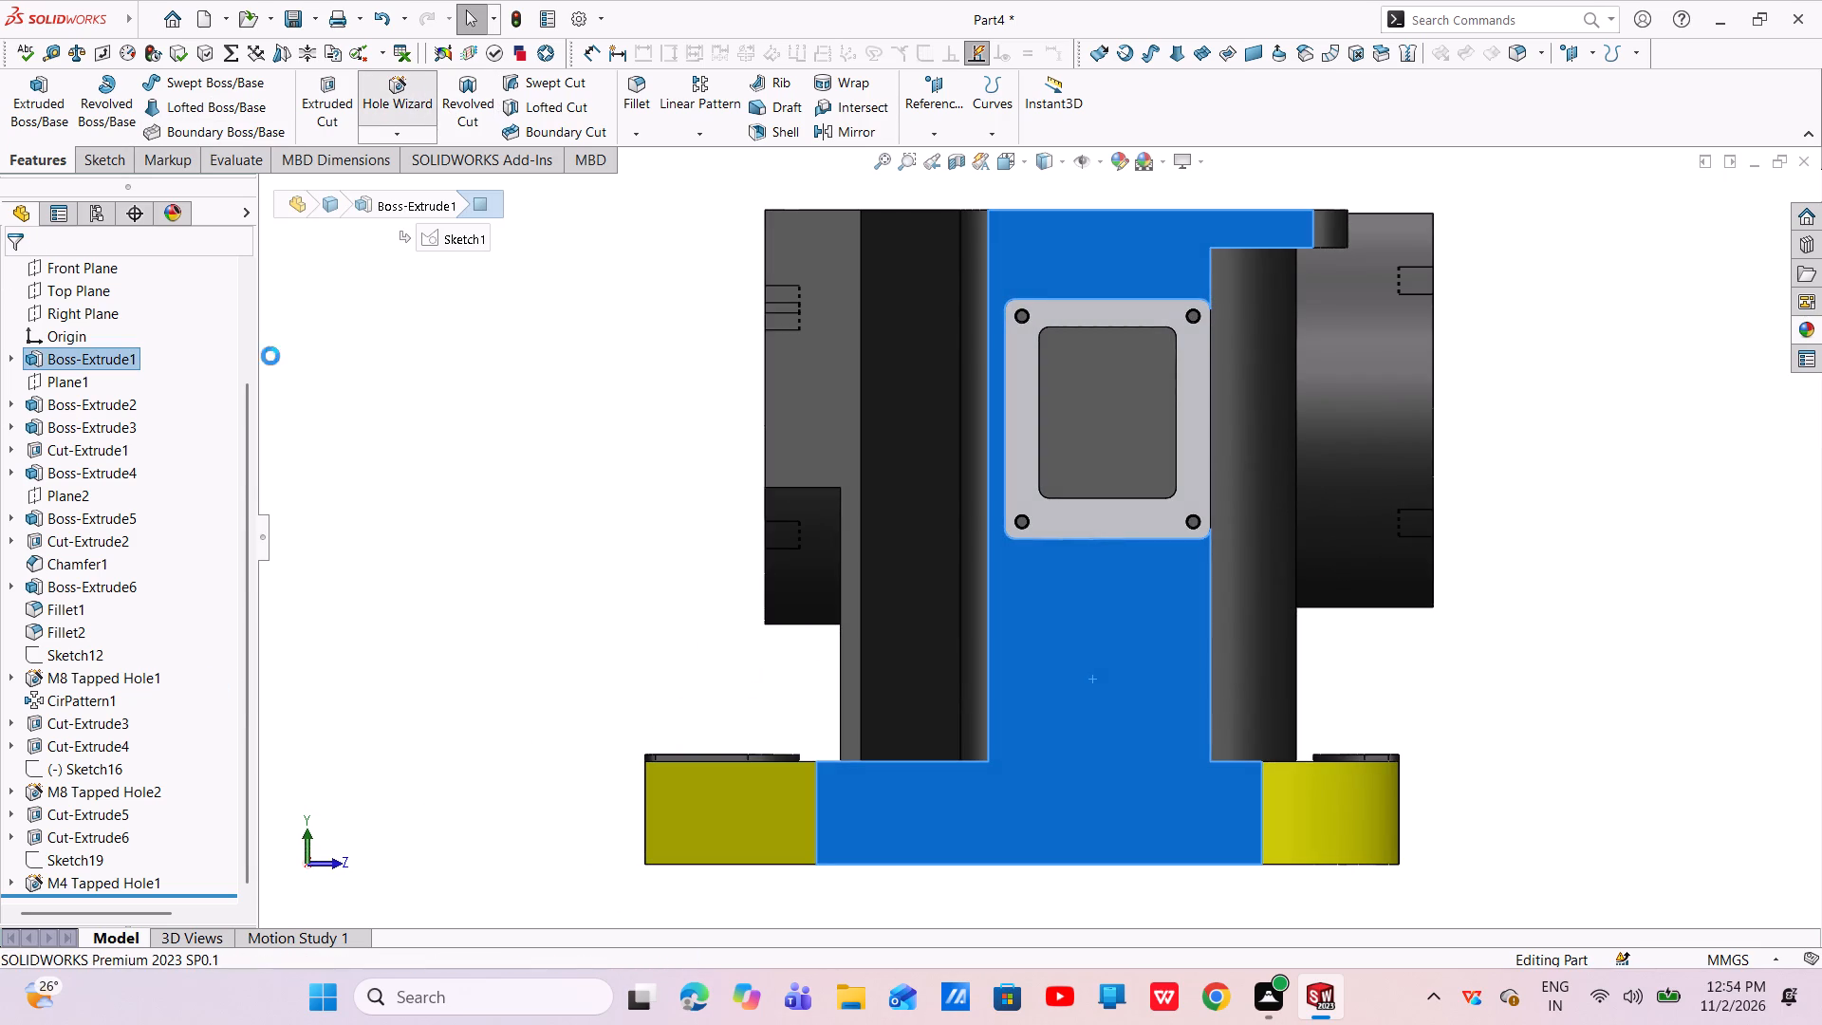
double_click(144, 527)
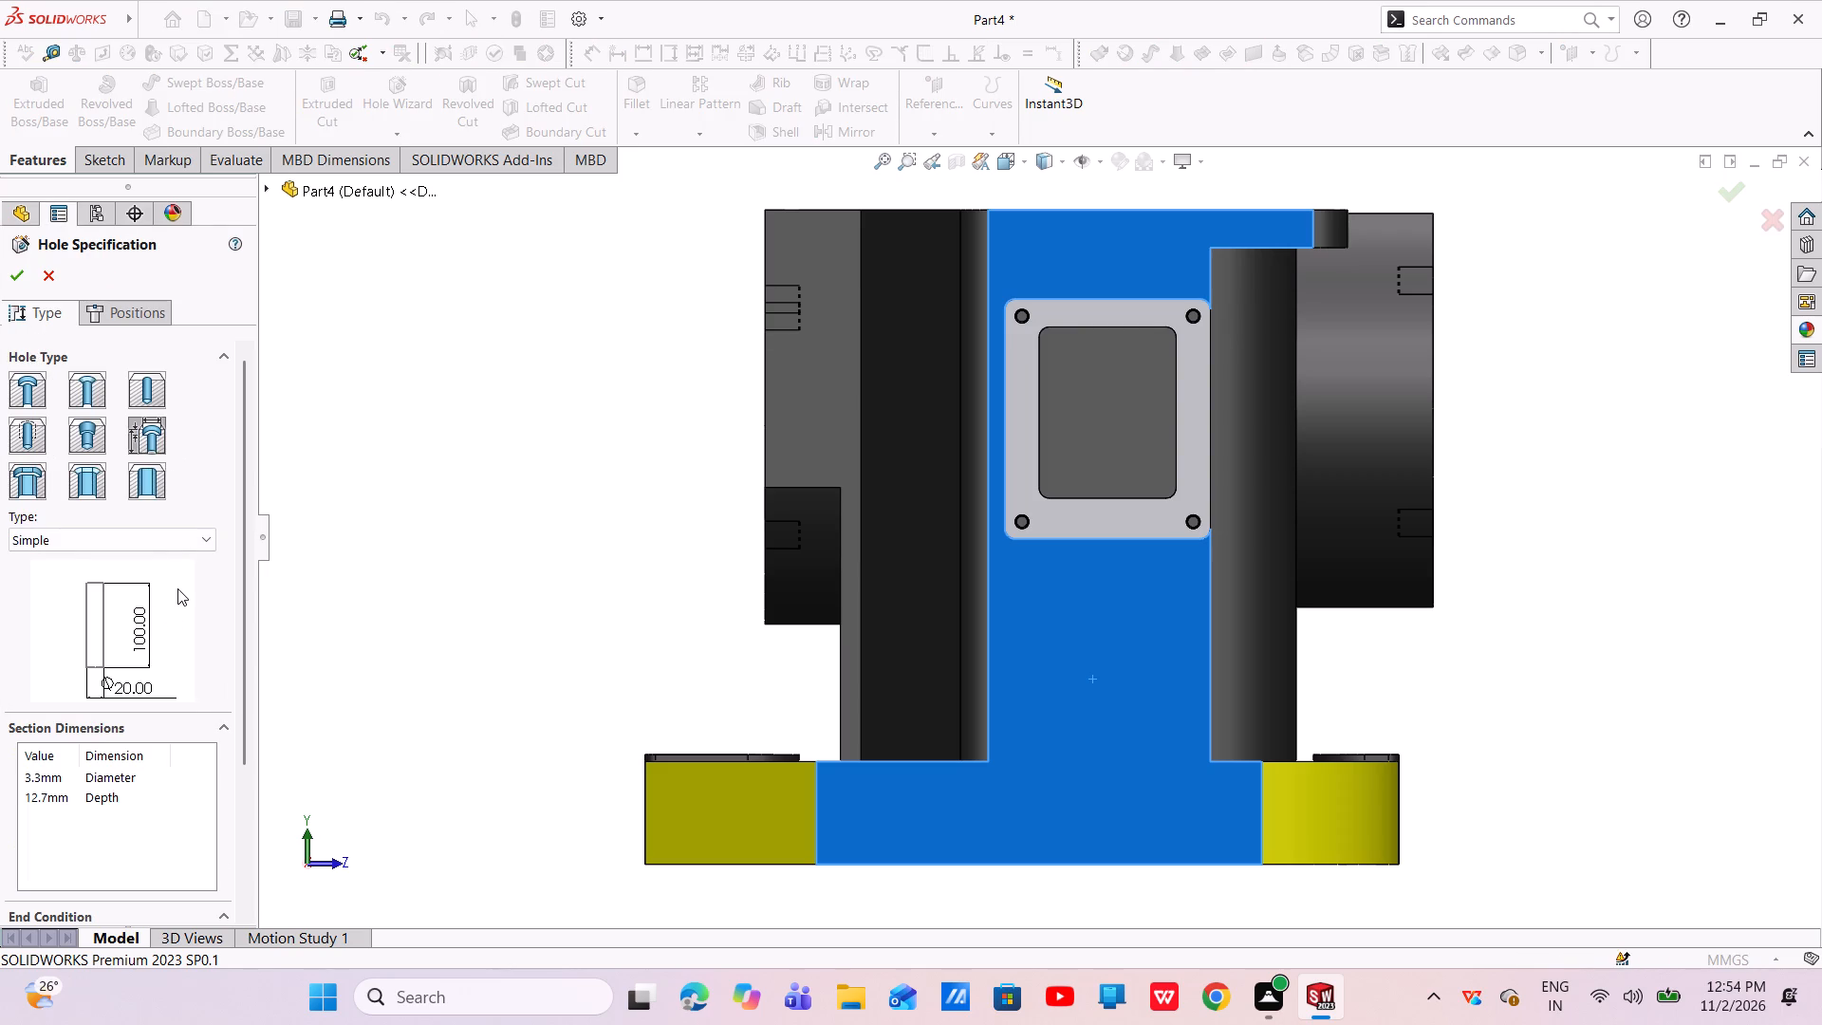
left_click(185, 543)
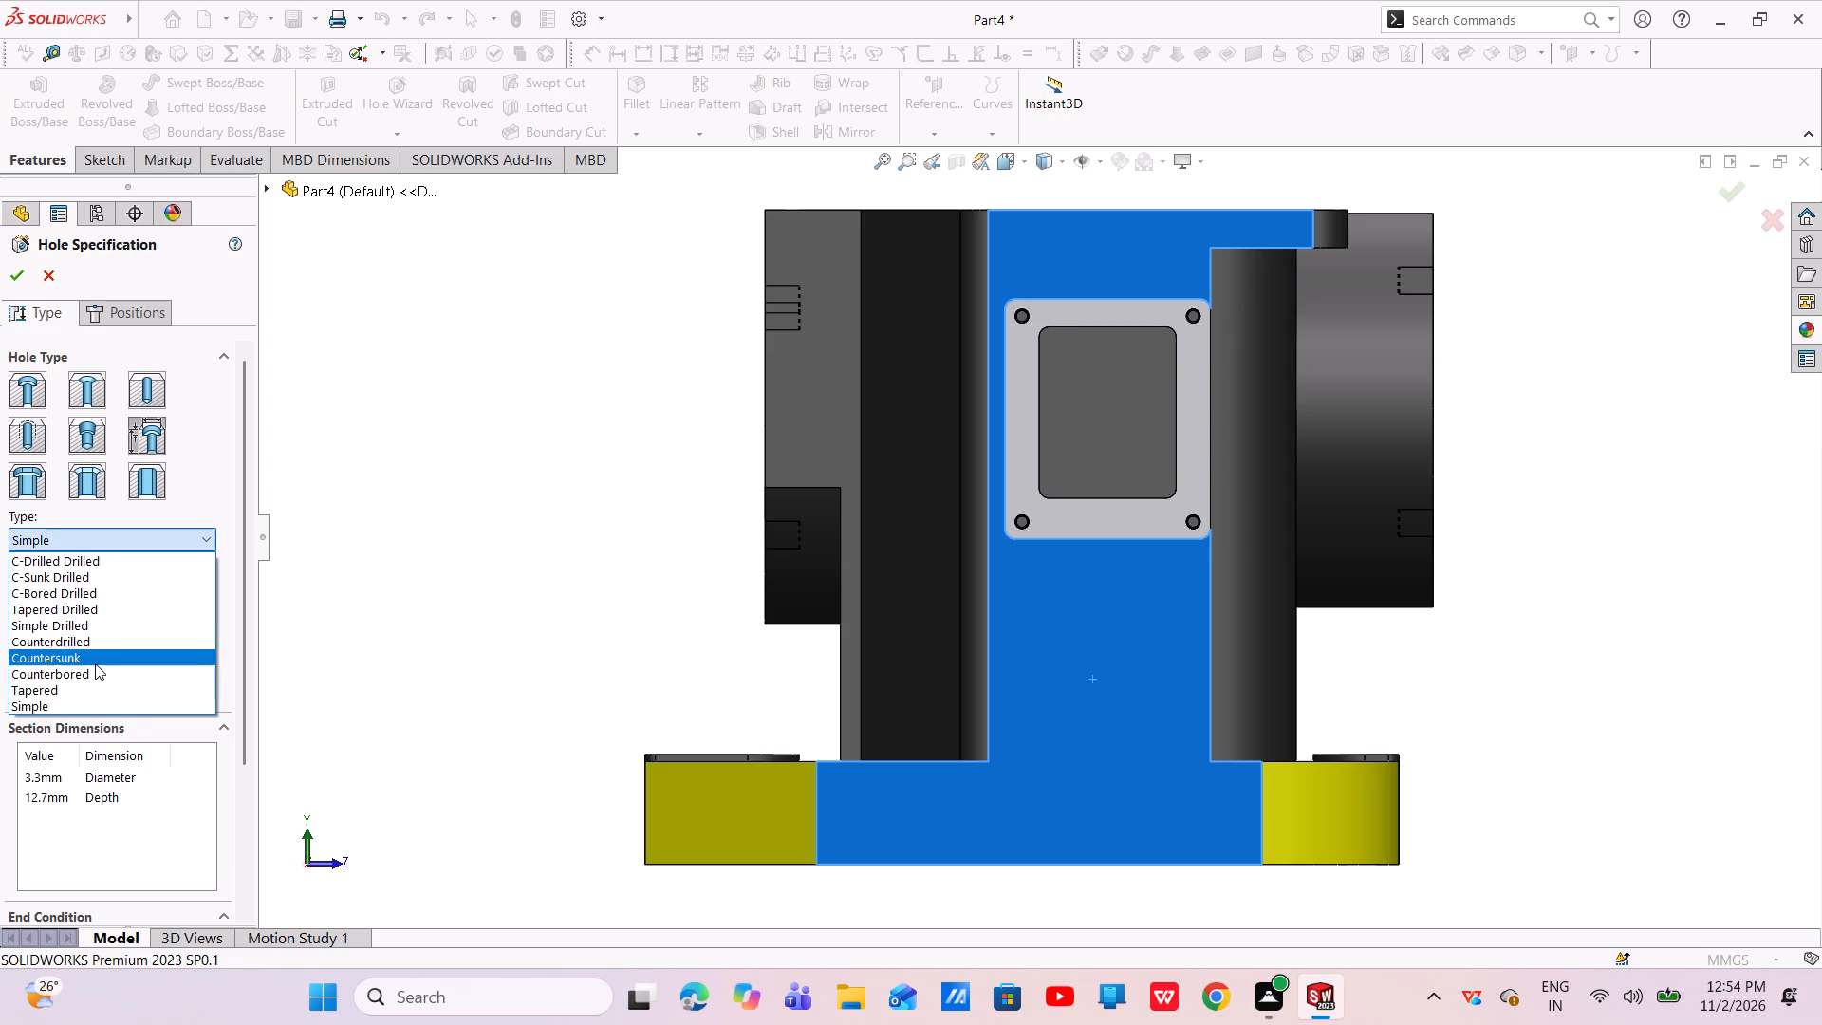
left_click(91, 669)
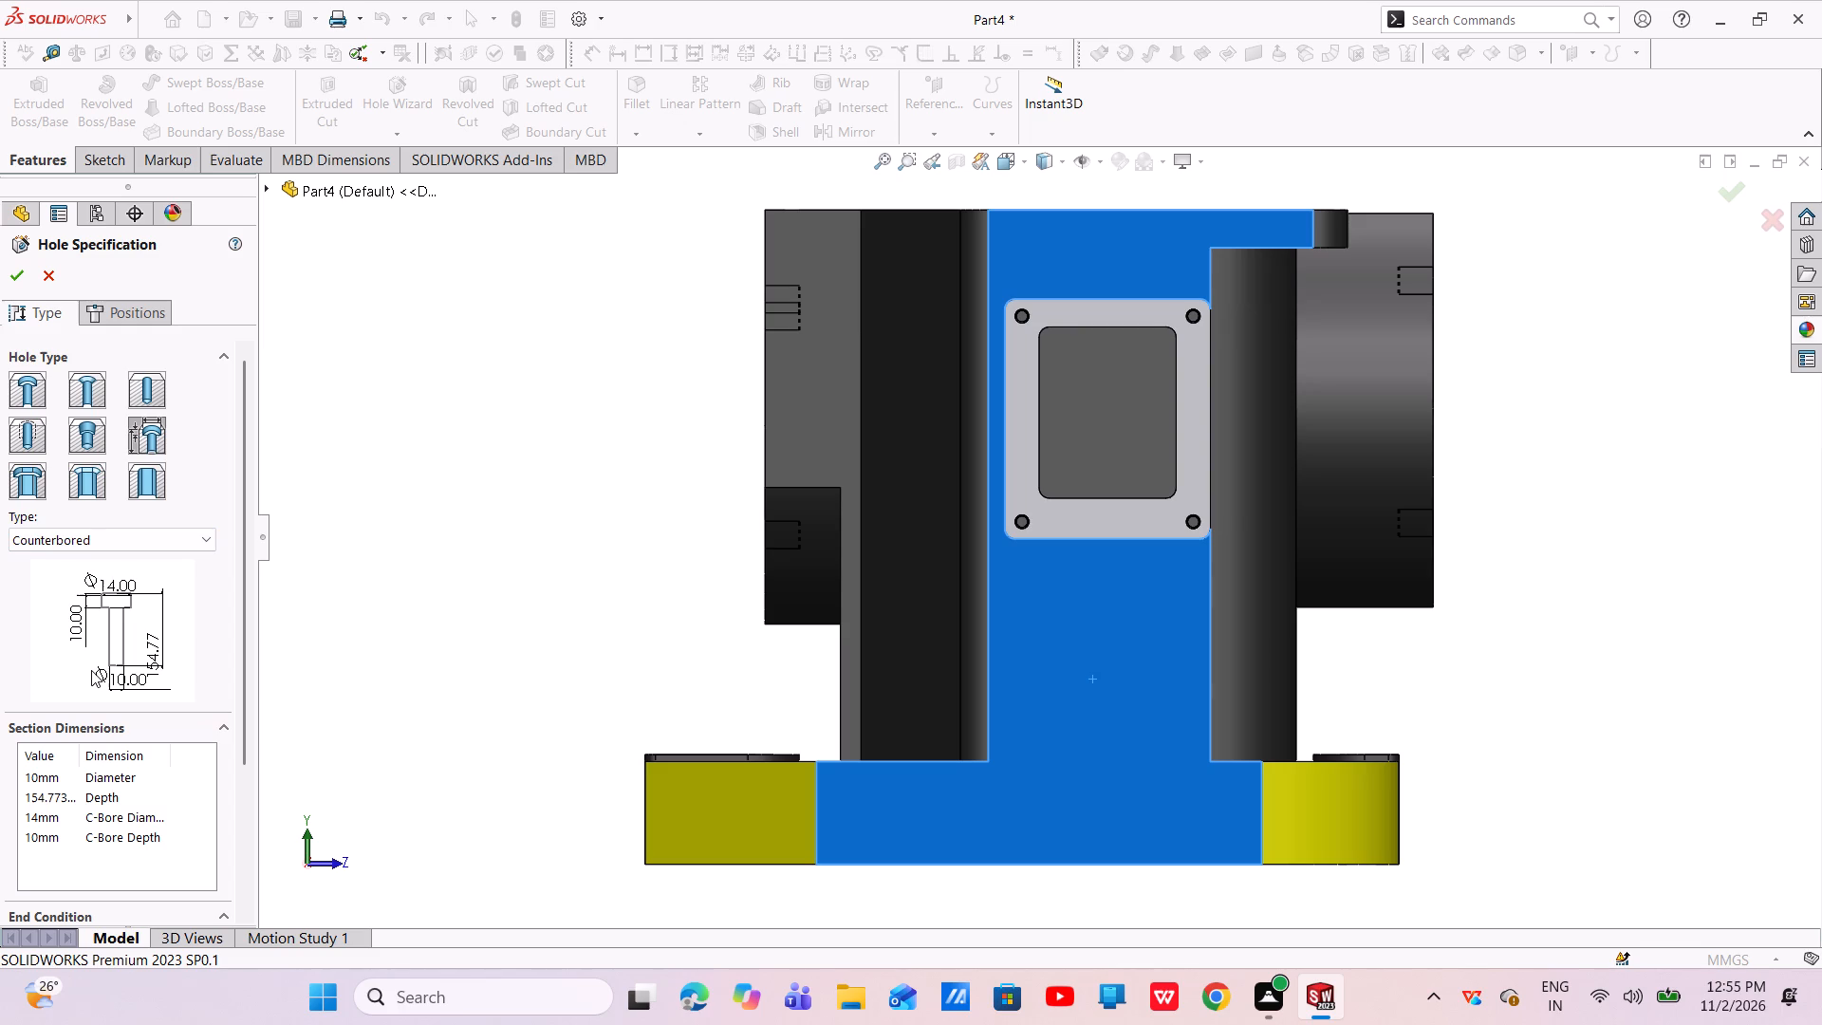
double_click(45, 770)
key("BackSpace")
type("20")
key("Return")
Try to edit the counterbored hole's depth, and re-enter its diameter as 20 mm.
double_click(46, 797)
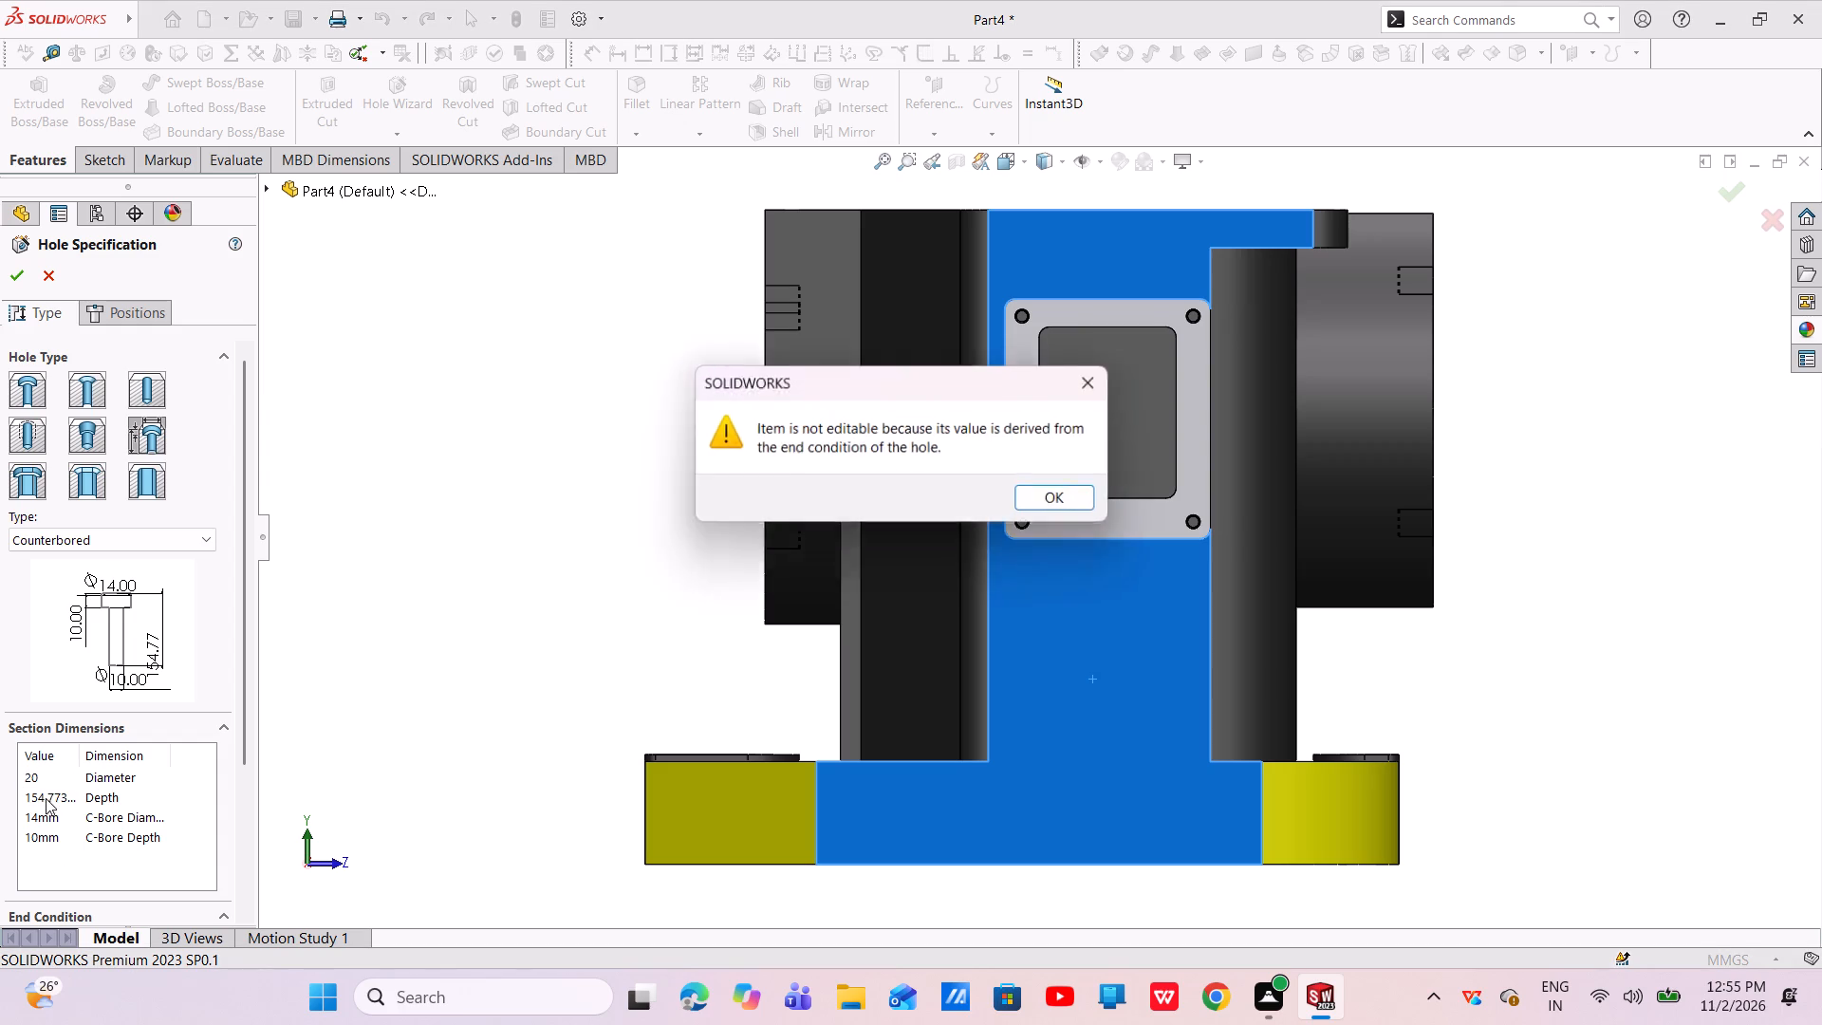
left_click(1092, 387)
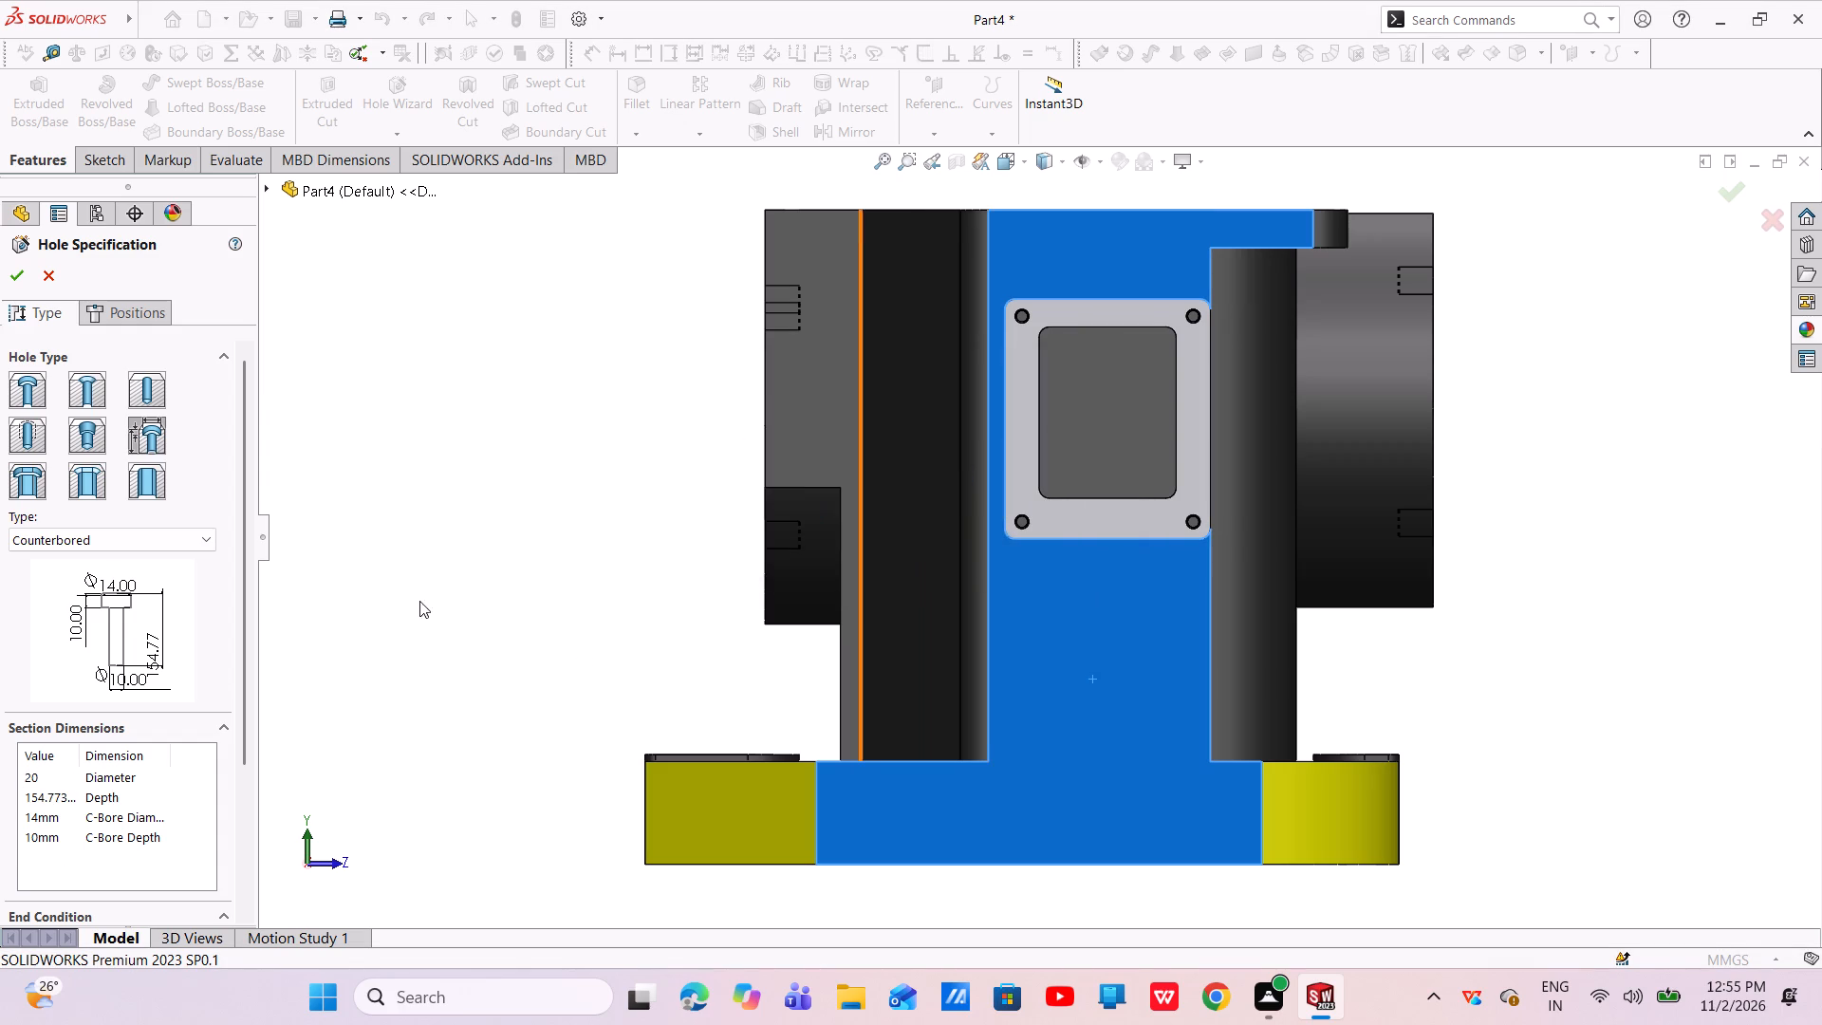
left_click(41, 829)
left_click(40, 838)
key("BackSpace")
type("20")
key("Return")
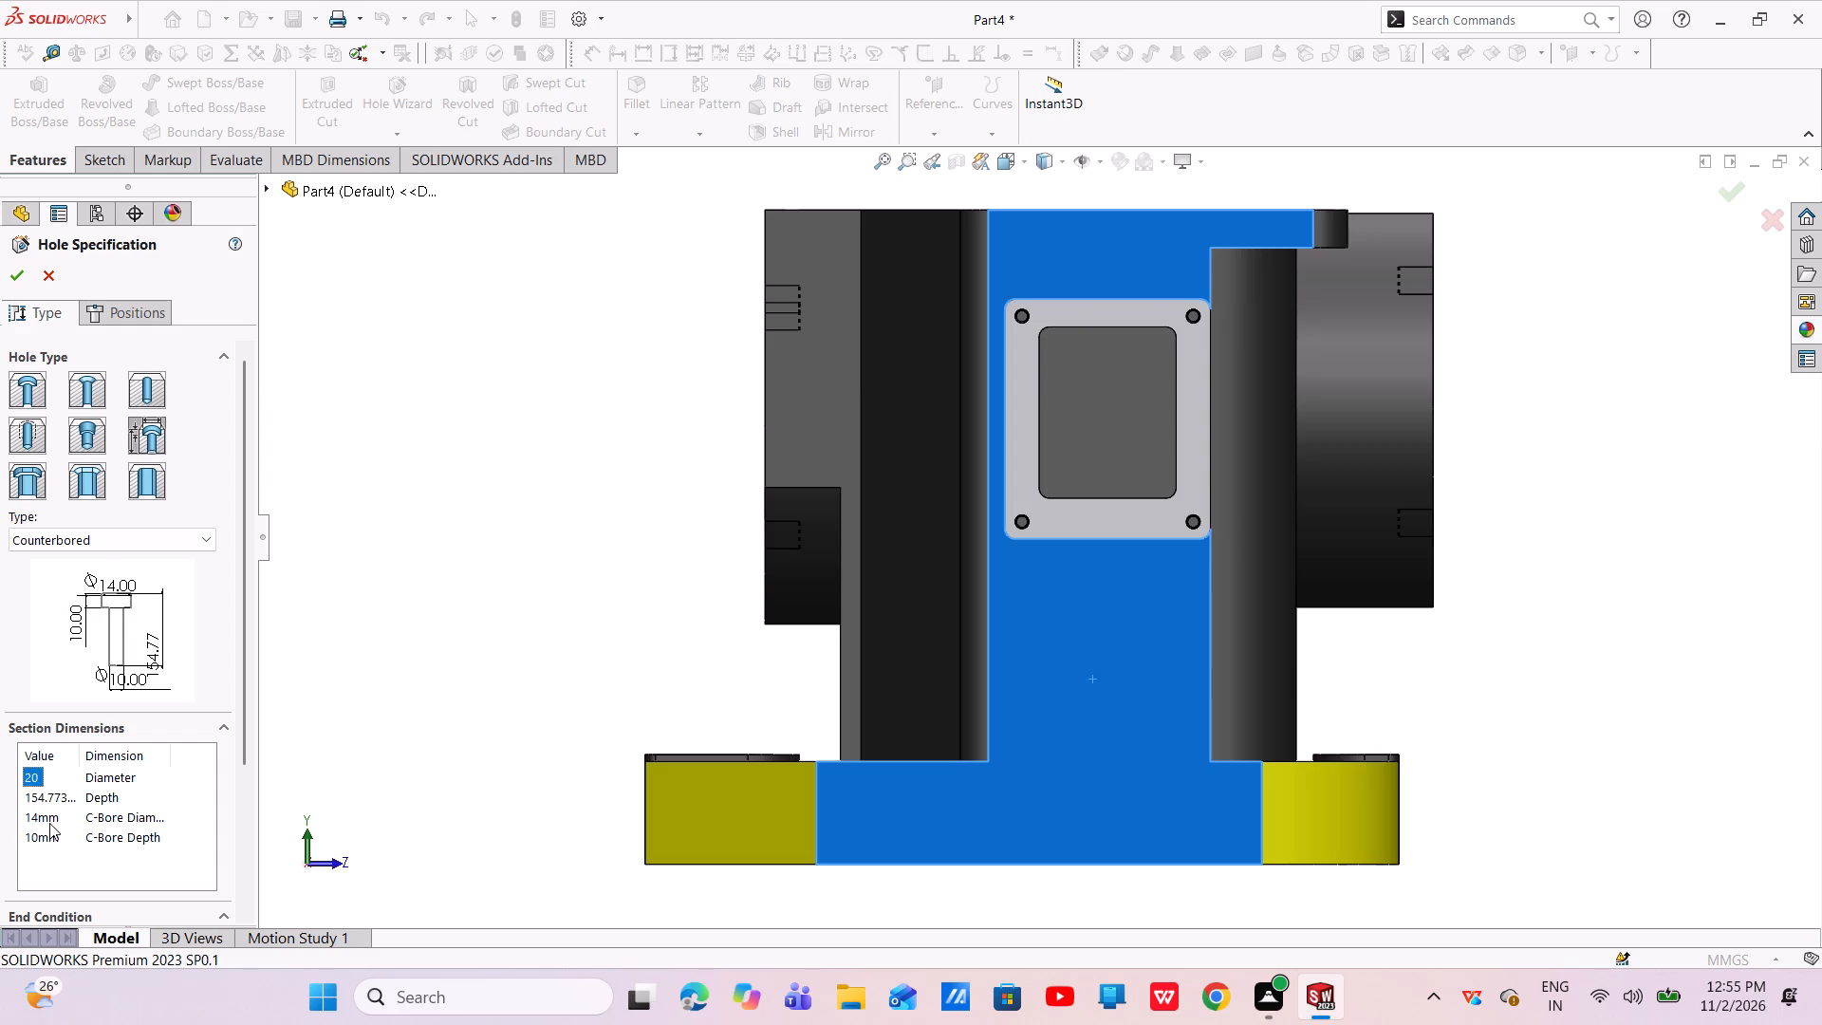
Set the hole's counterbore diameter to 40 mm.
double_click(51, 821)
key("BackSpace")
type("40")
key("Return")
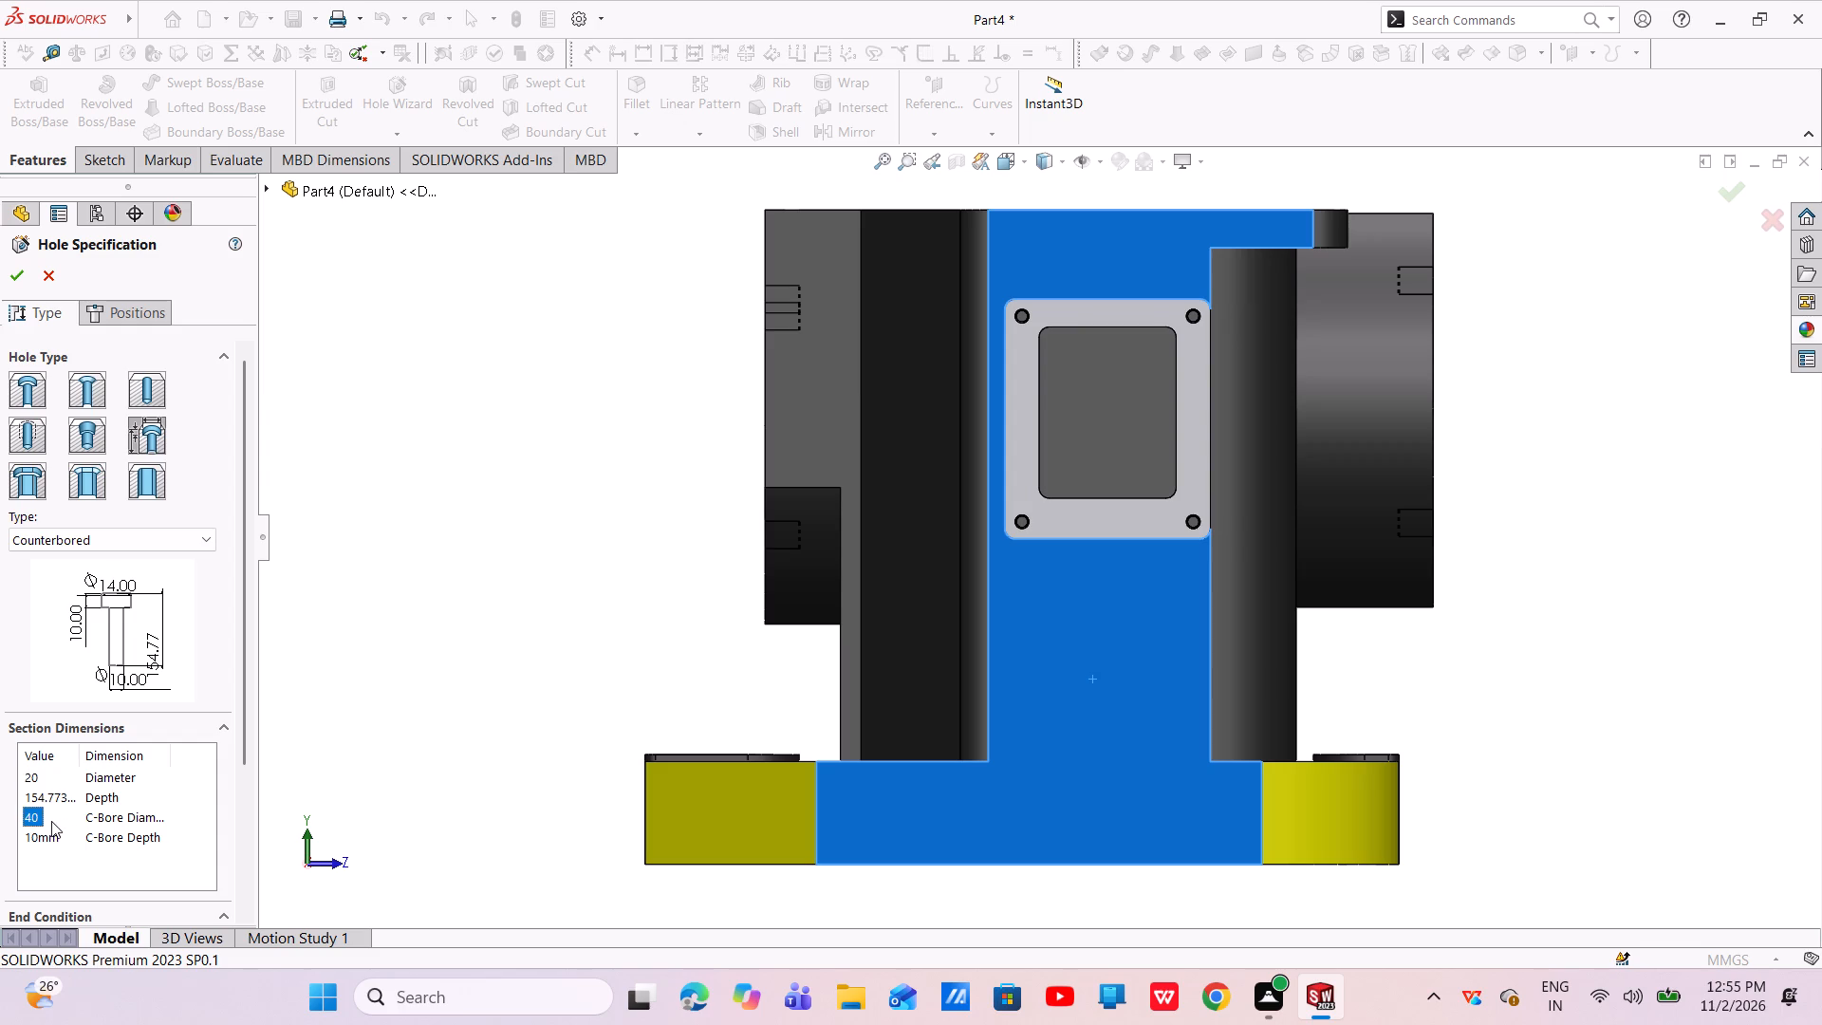
Switch the hole's end condition to Blind and set its depth to 100 mm.
double_click(56, 797)
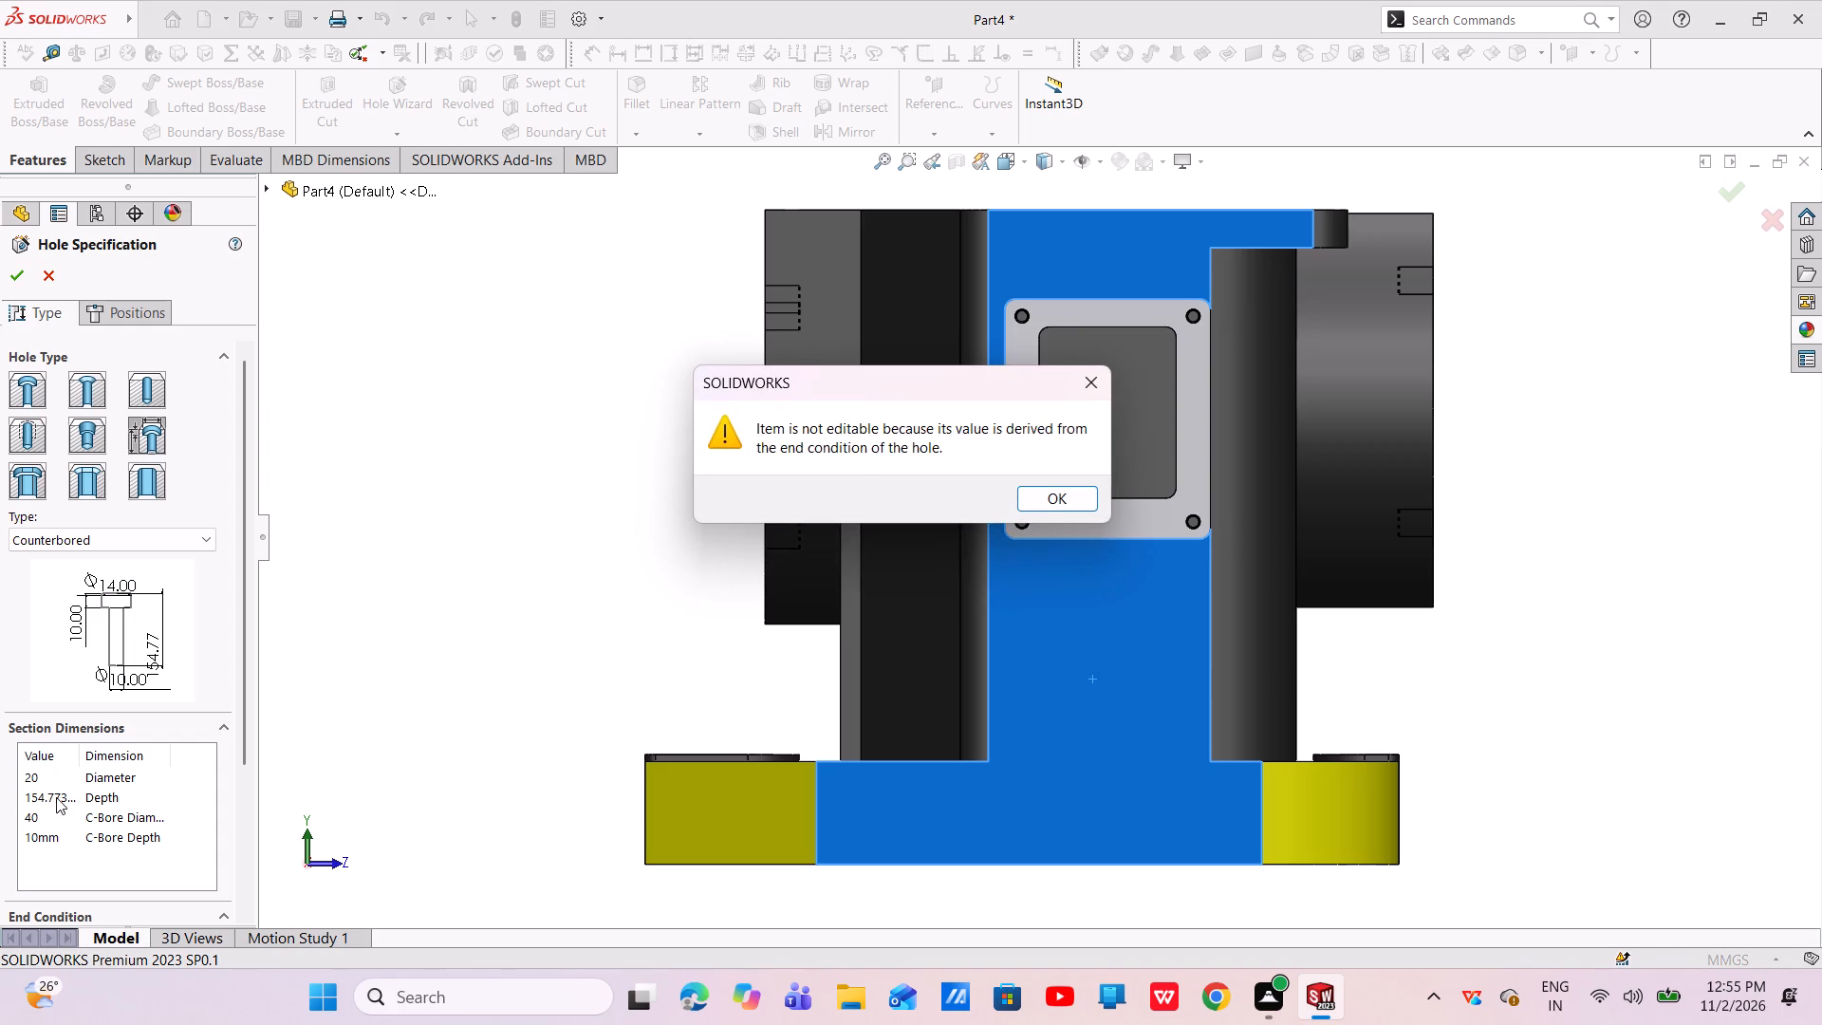
double_click(56, 797)
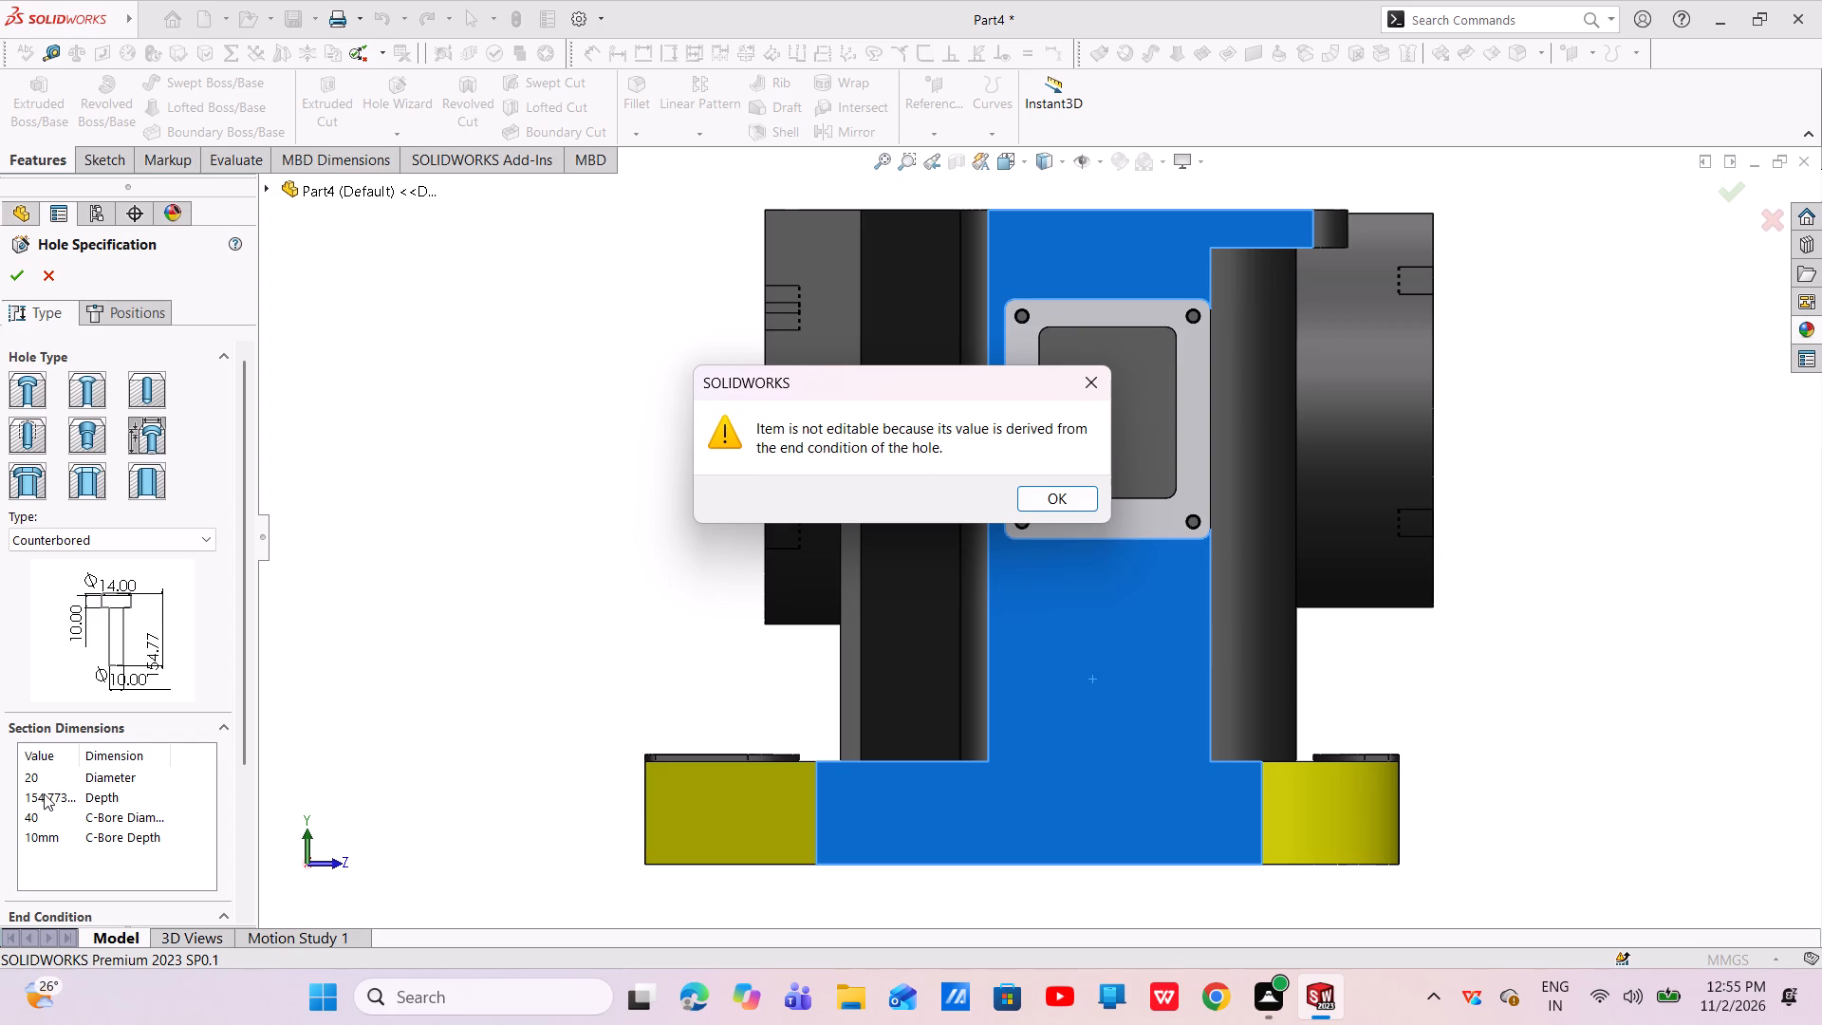
double_click(44, 793)
left_click(1063, 502)
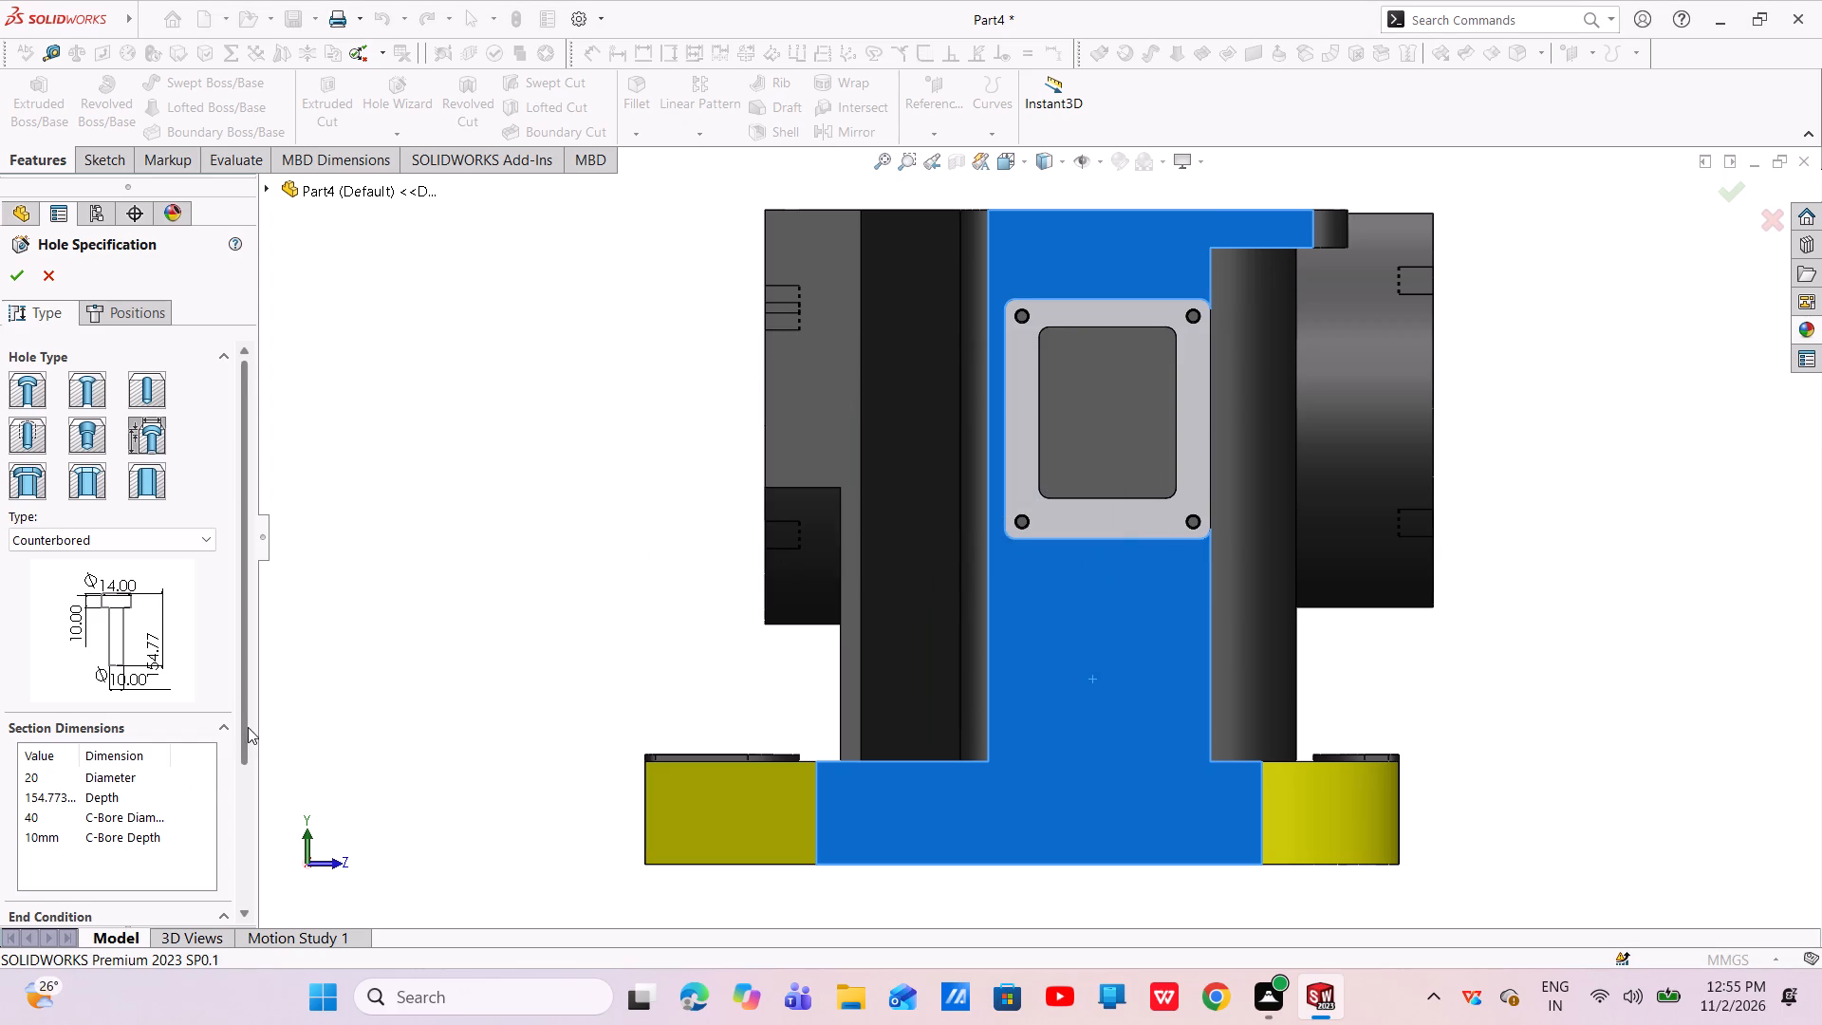
left_click_drag(248, 727, 256, 820)
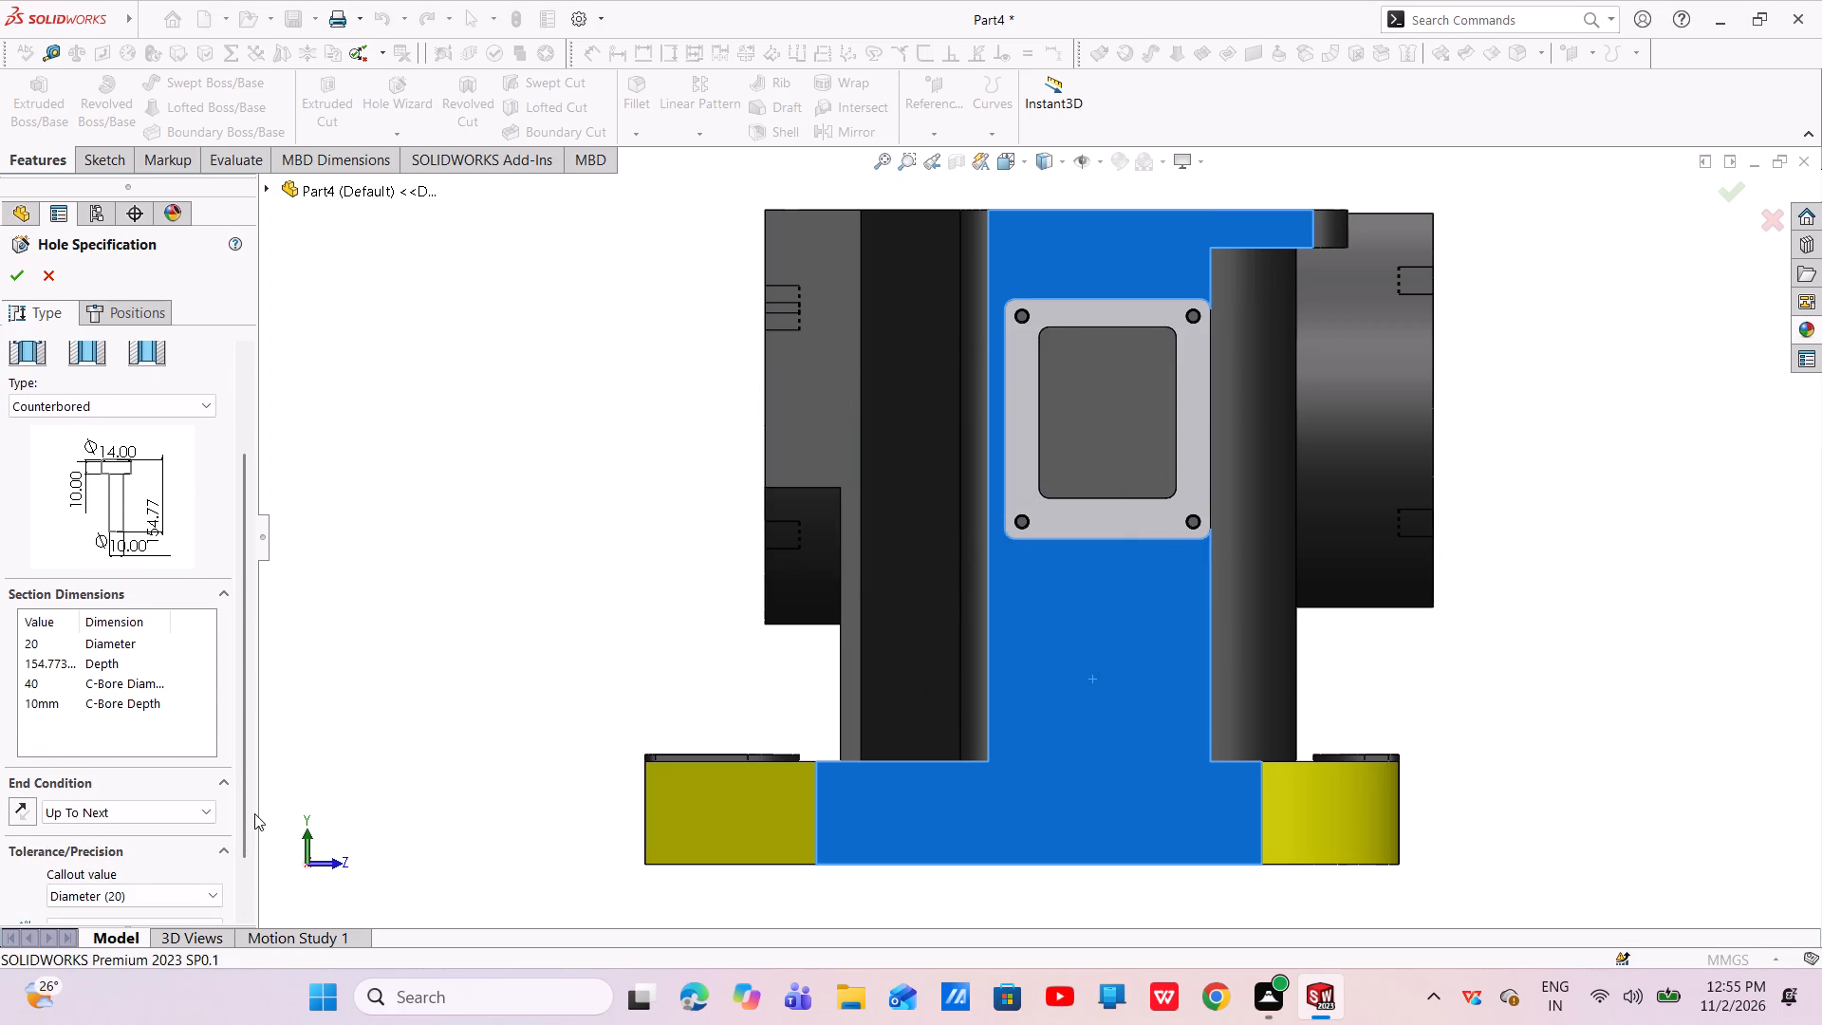
left_click(185, 820)
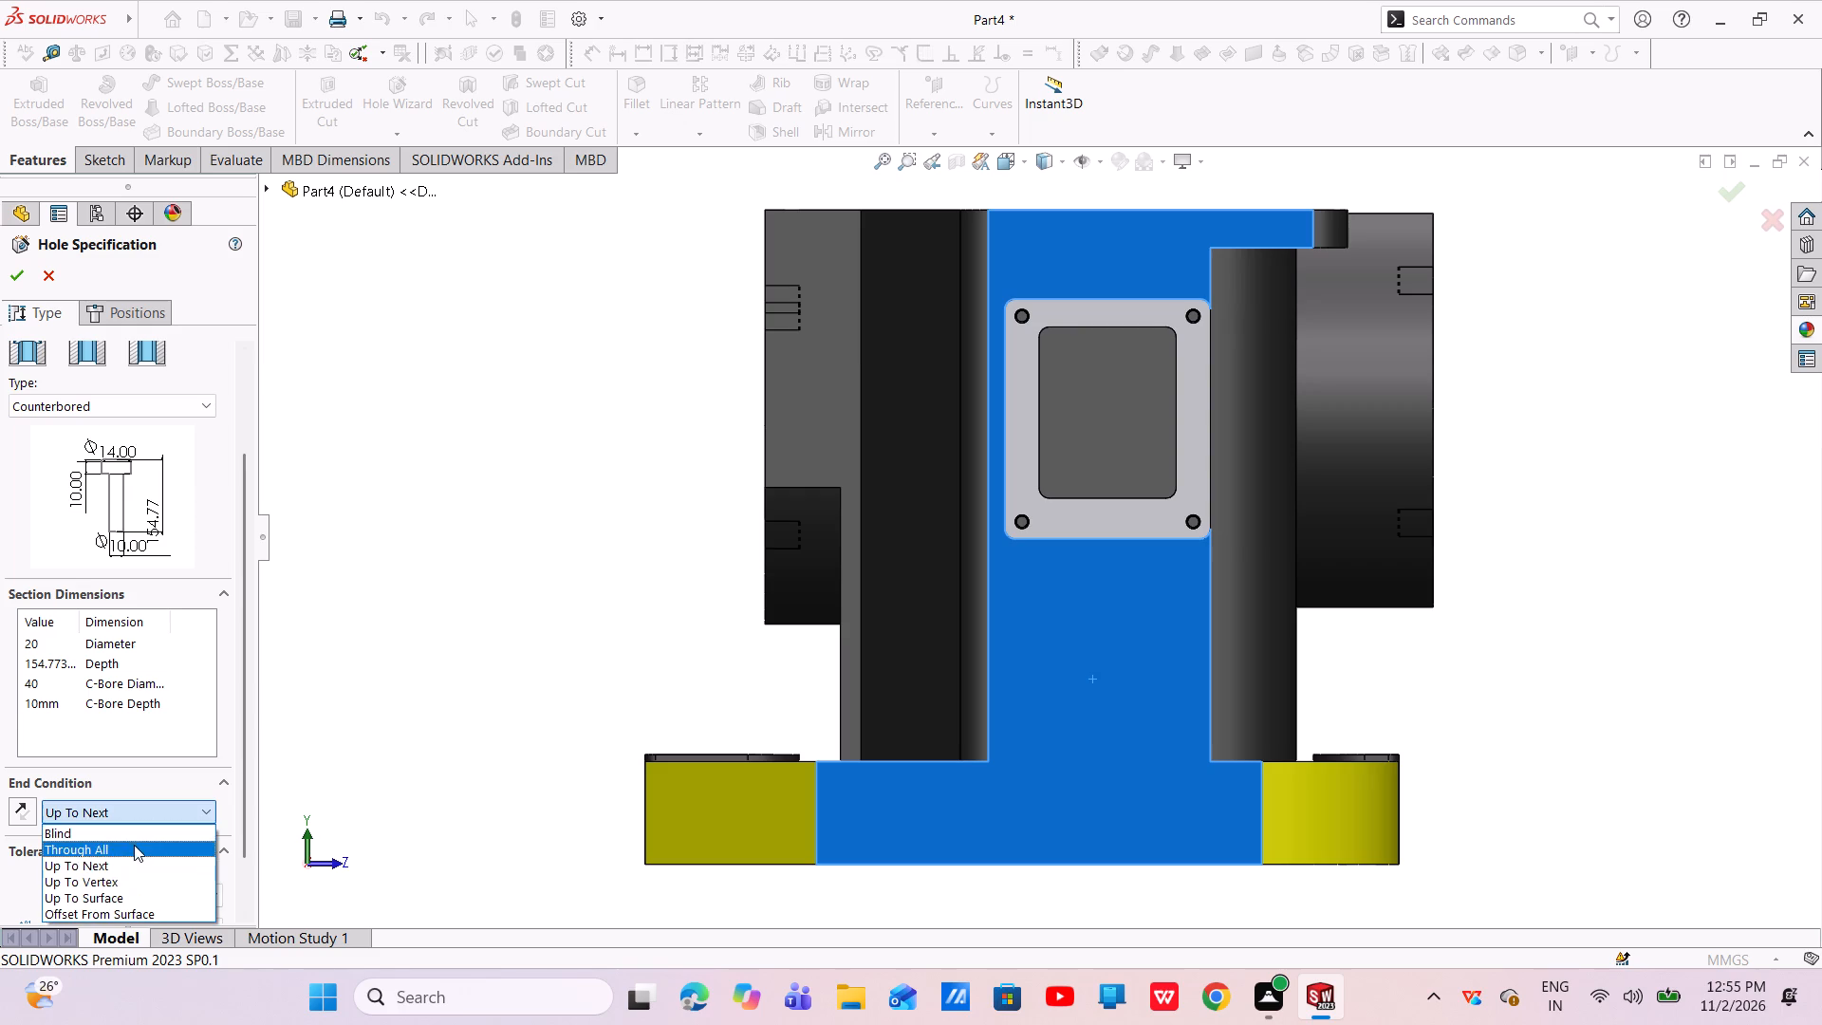
left_click(144, 834)
double_click(55, 662)
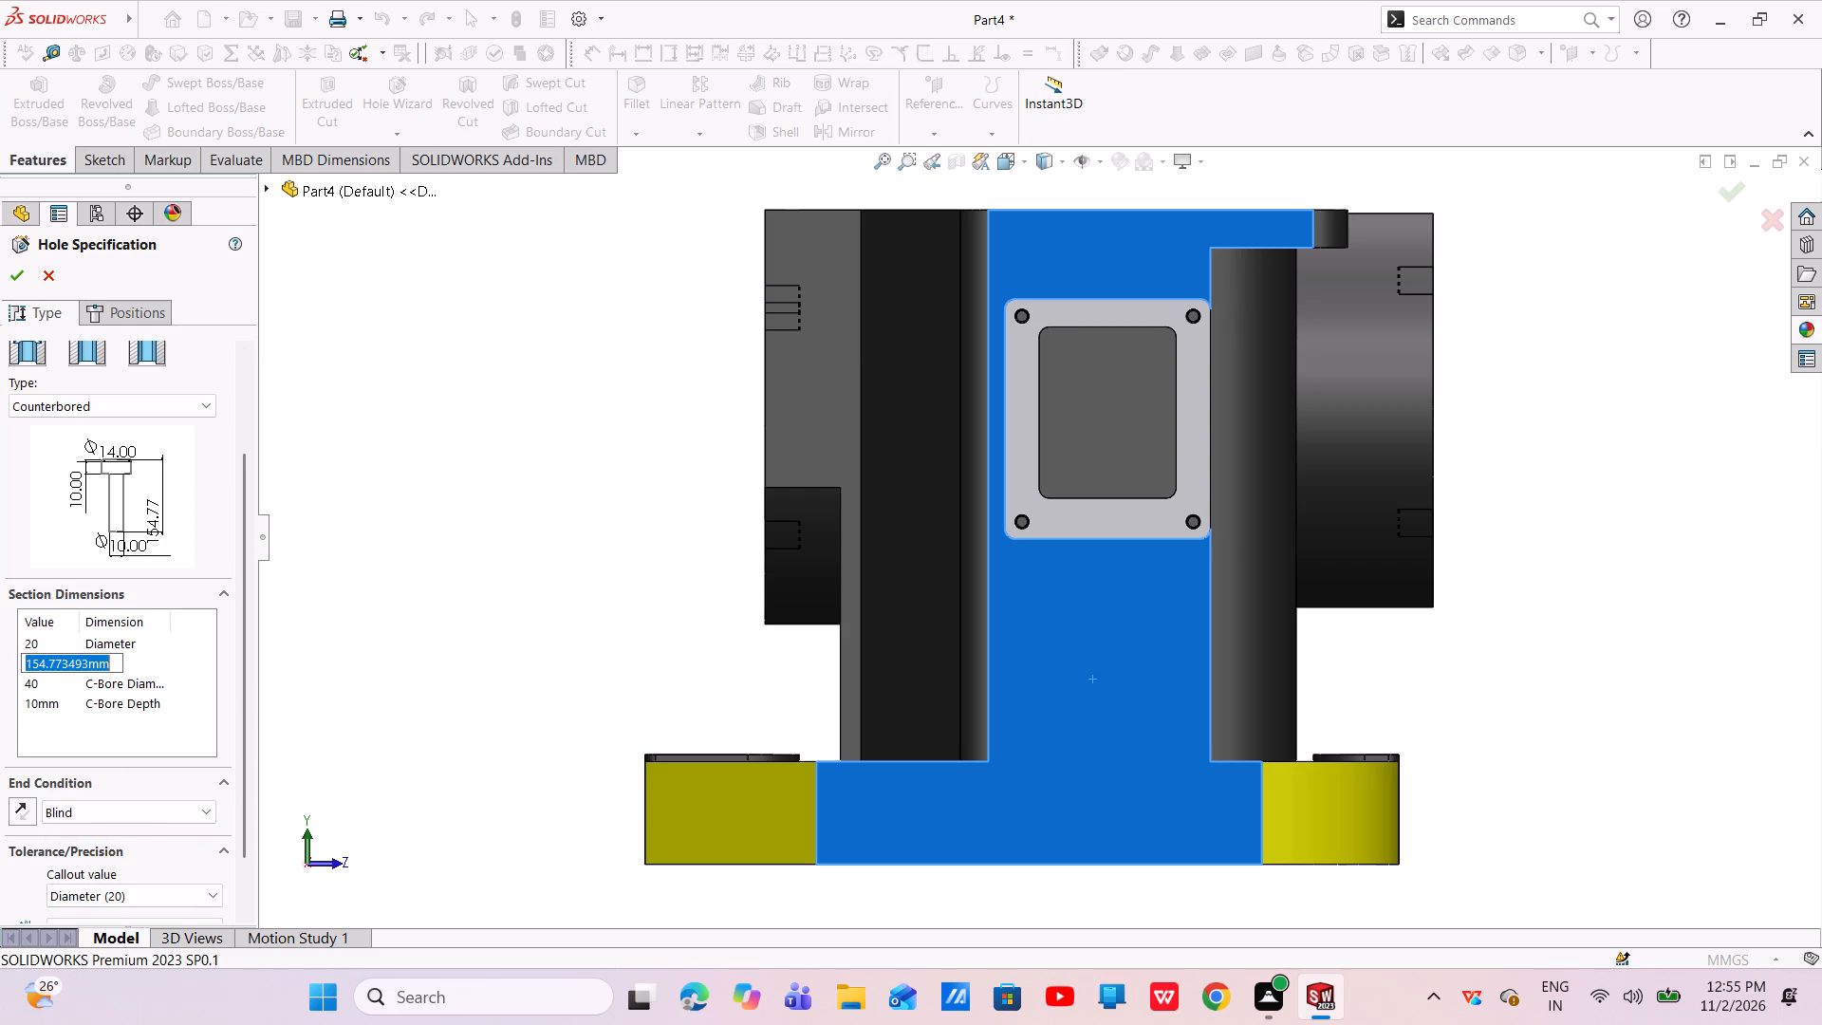
key("BackSpace")
type("100")
key("Return")
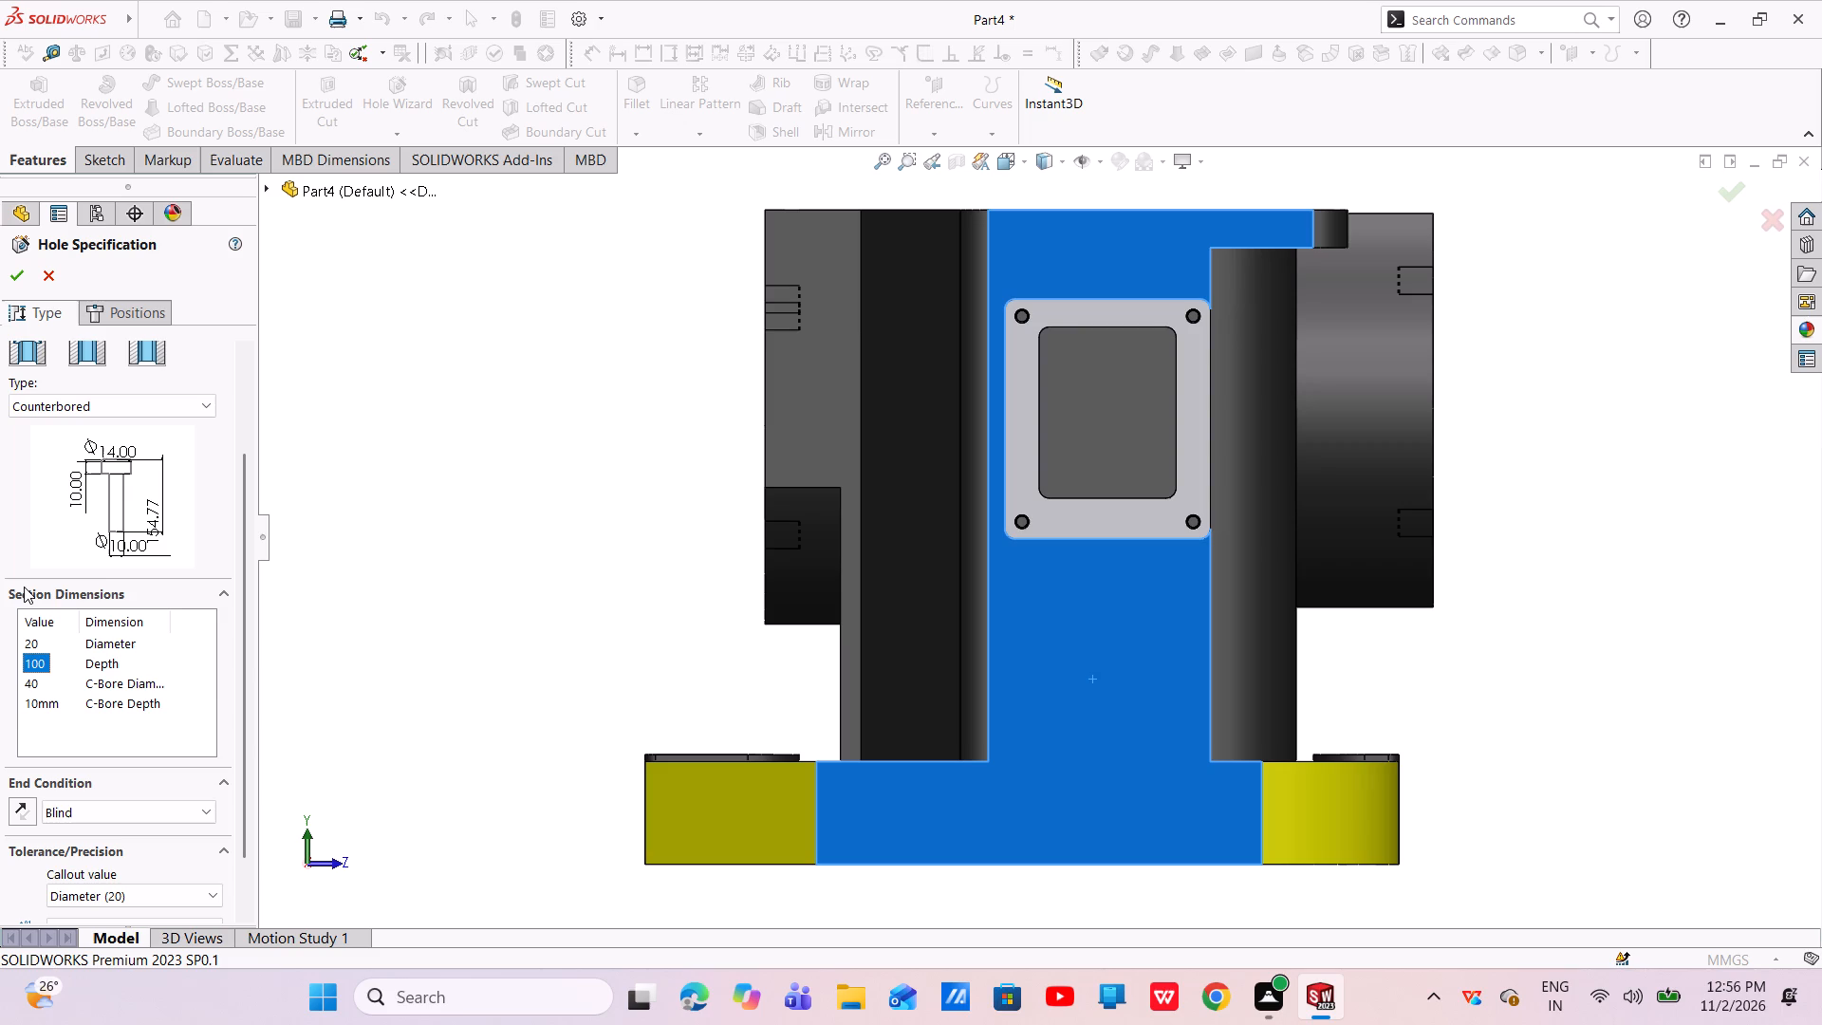
Set the hole's counterbore diameter to 46 mm and its counterbore depth to 4 mm.
double_click(37, 677)
key("BackSpace")
type("46")
key("Return")
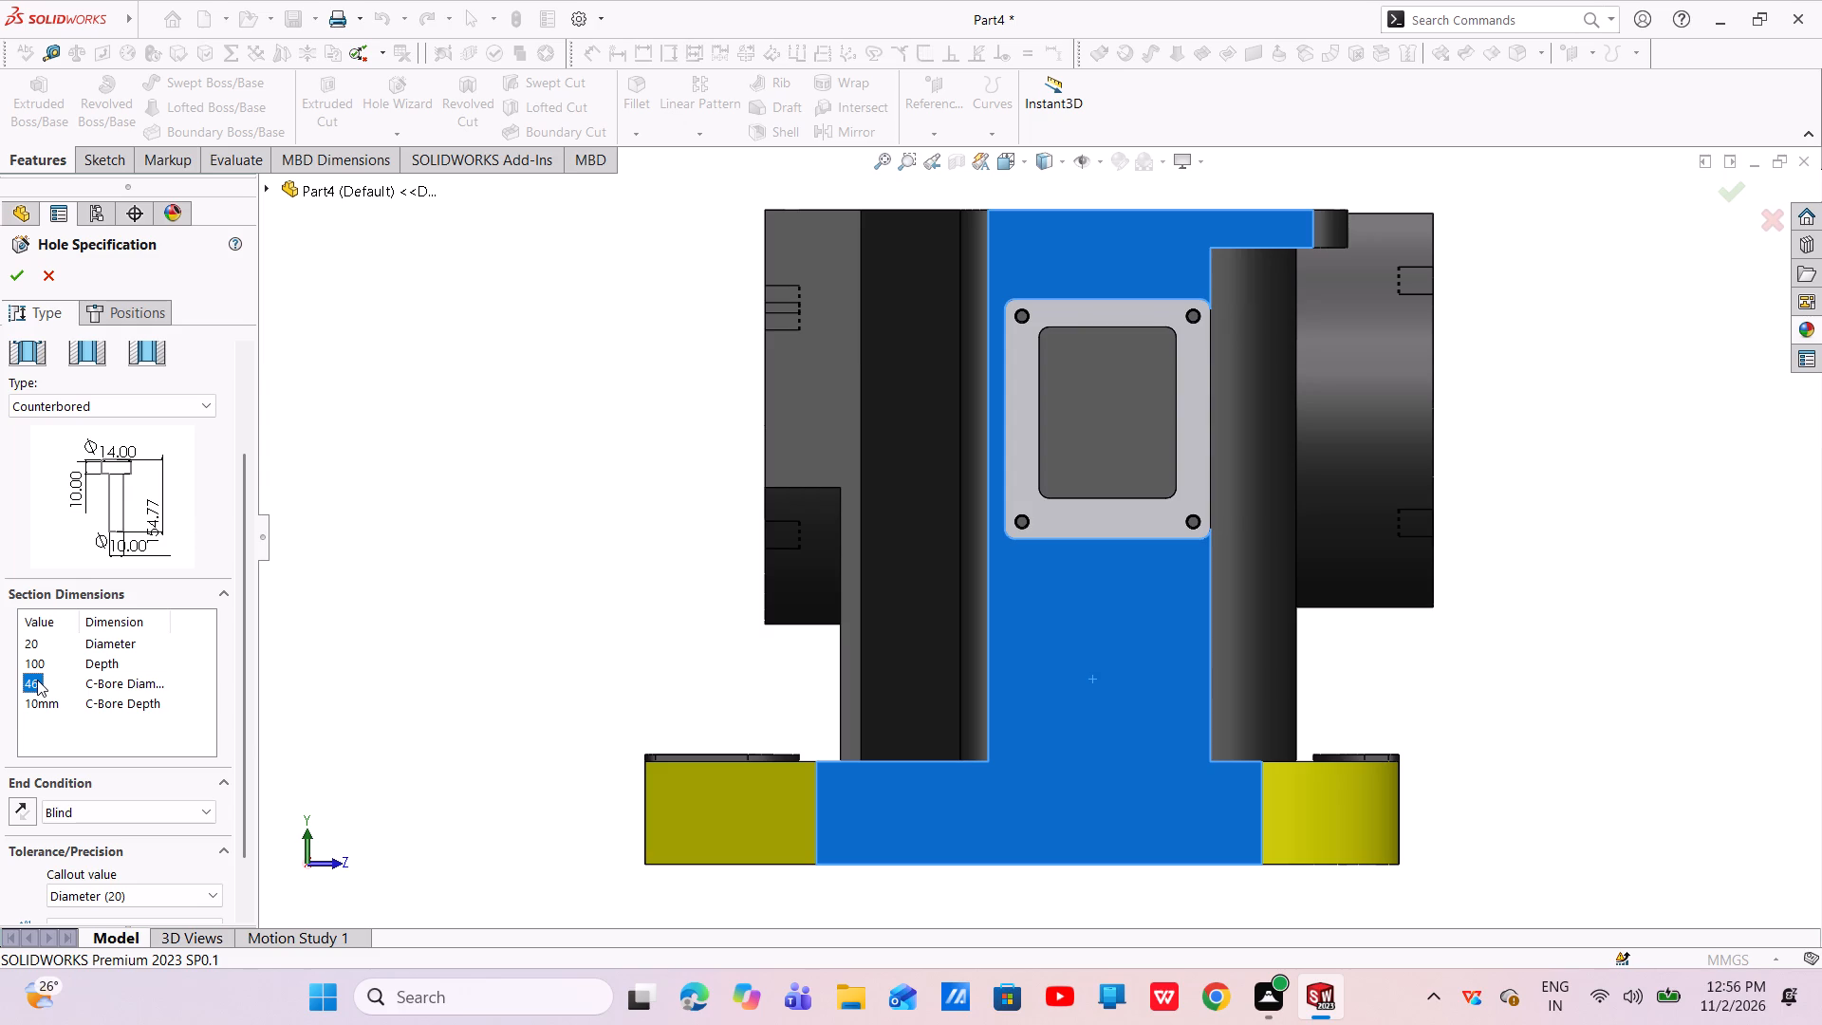
double_click(49, 706)
key("BackSpace")
key("4")
key("Return")
Set the counterbored hole's end condition to Up To Next.
left_click(178, 828)
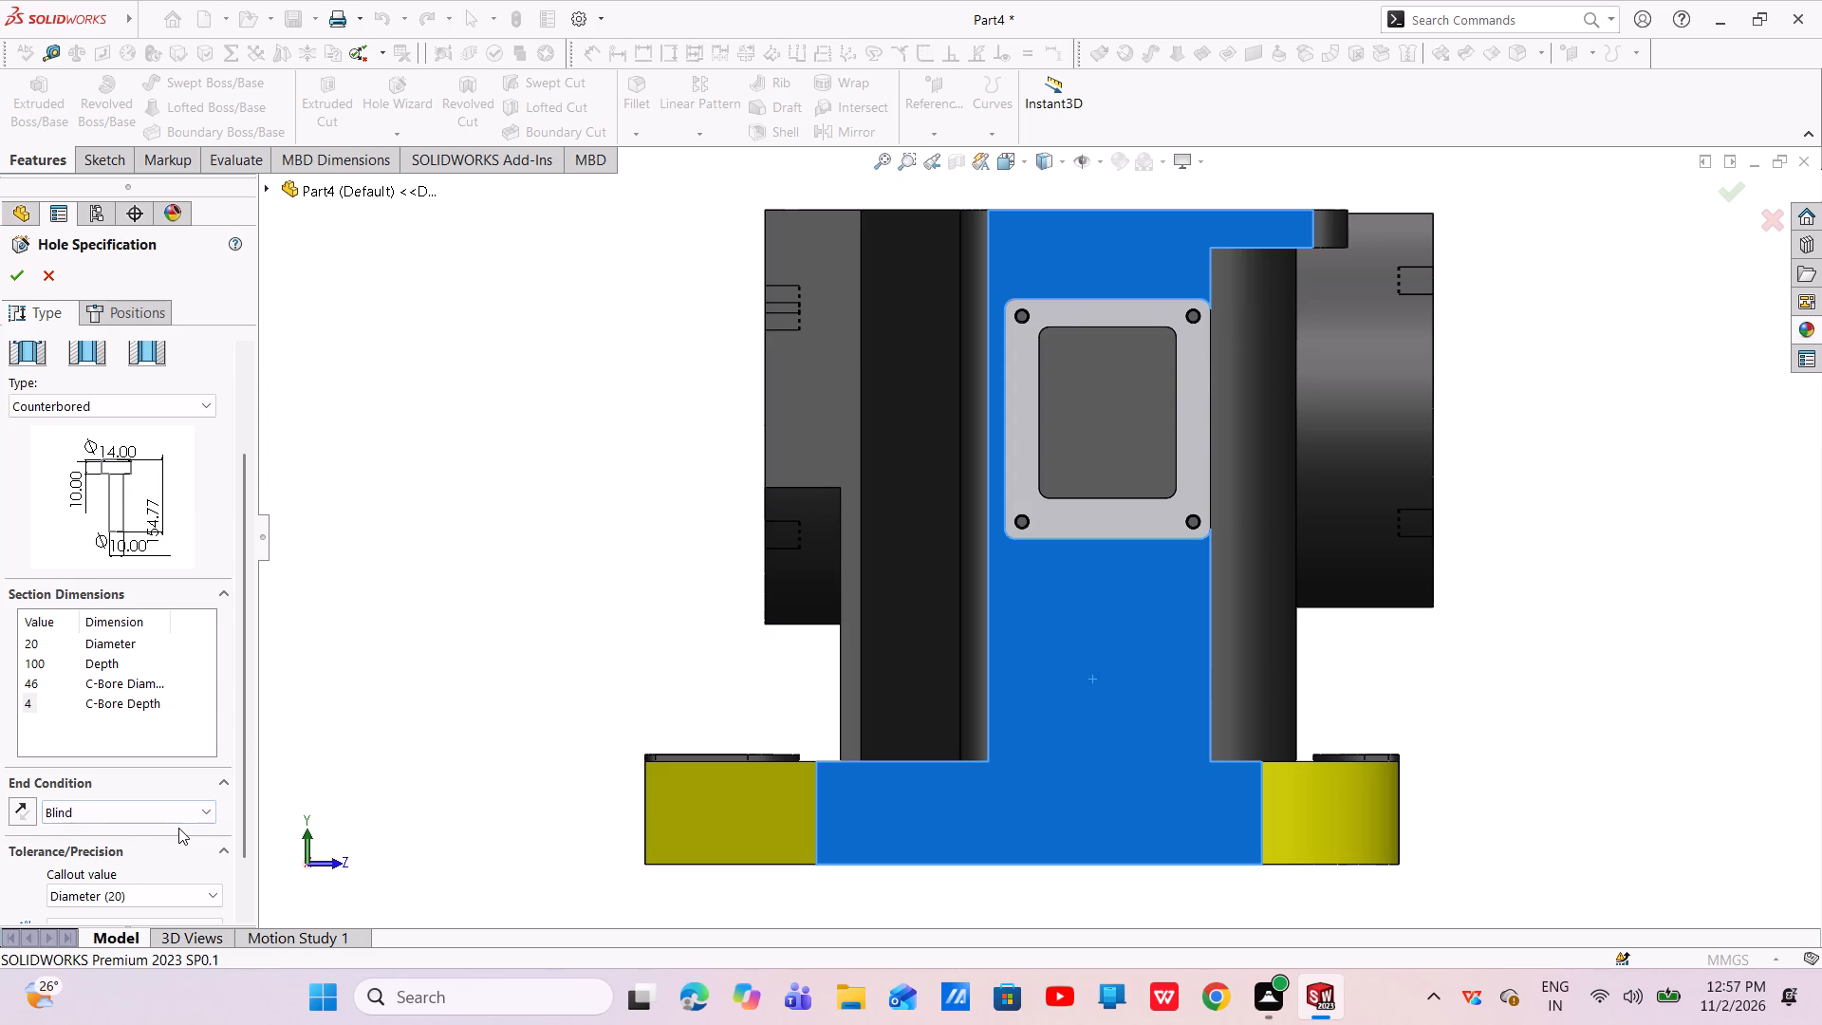
left_click(177, 811)
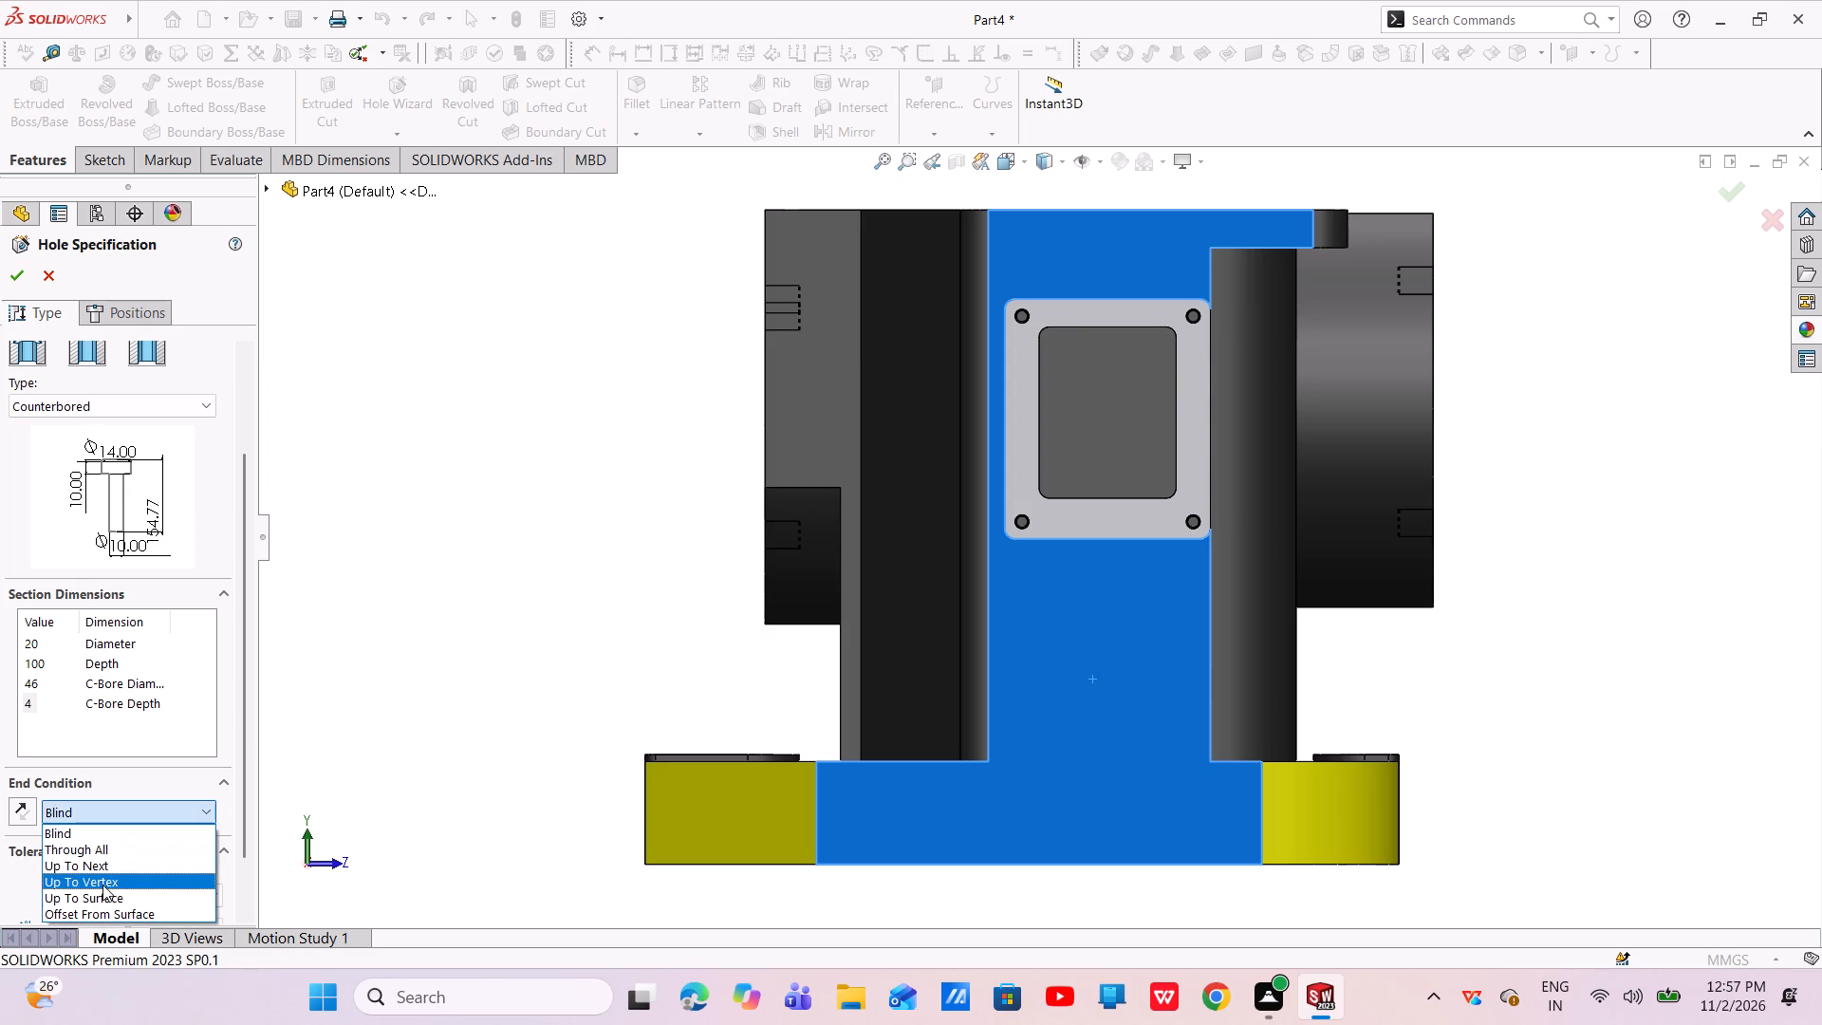
left_click(97, 859)
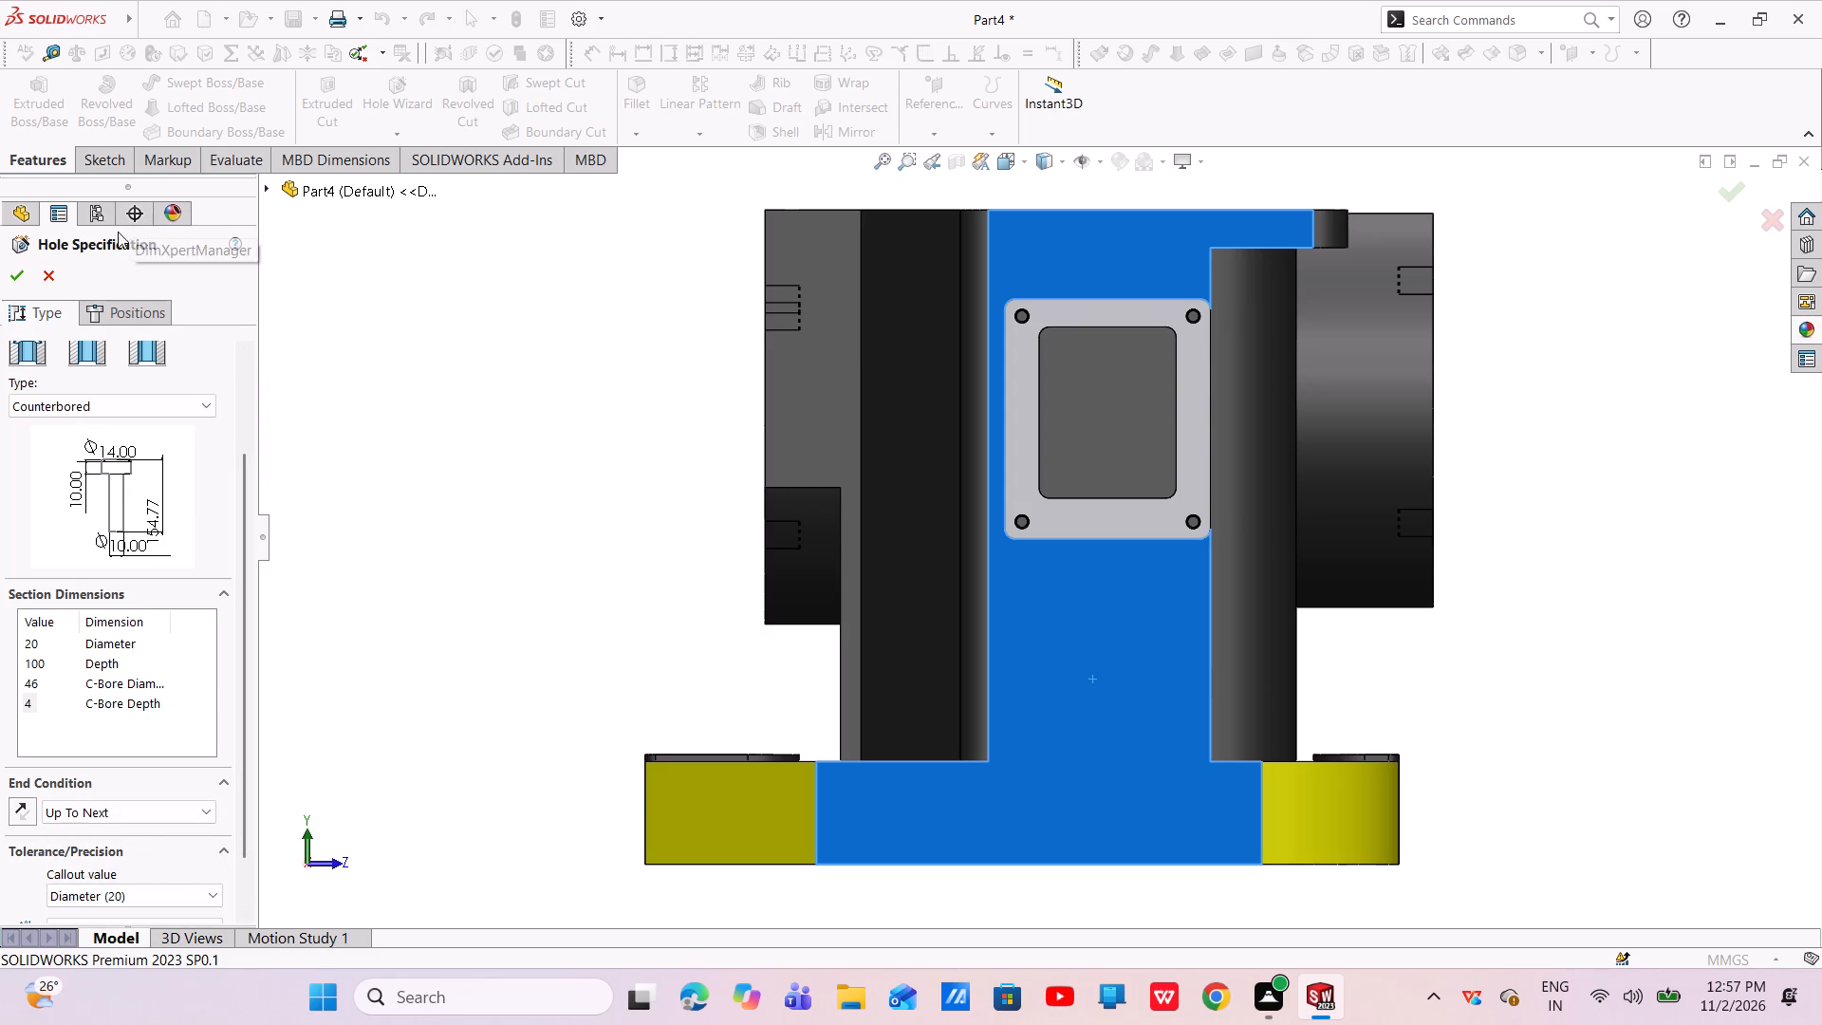
Place the counterbored hole on the side face below the window, its centre about 55 mm above the base's bottom edge.
left_click(122, 315)
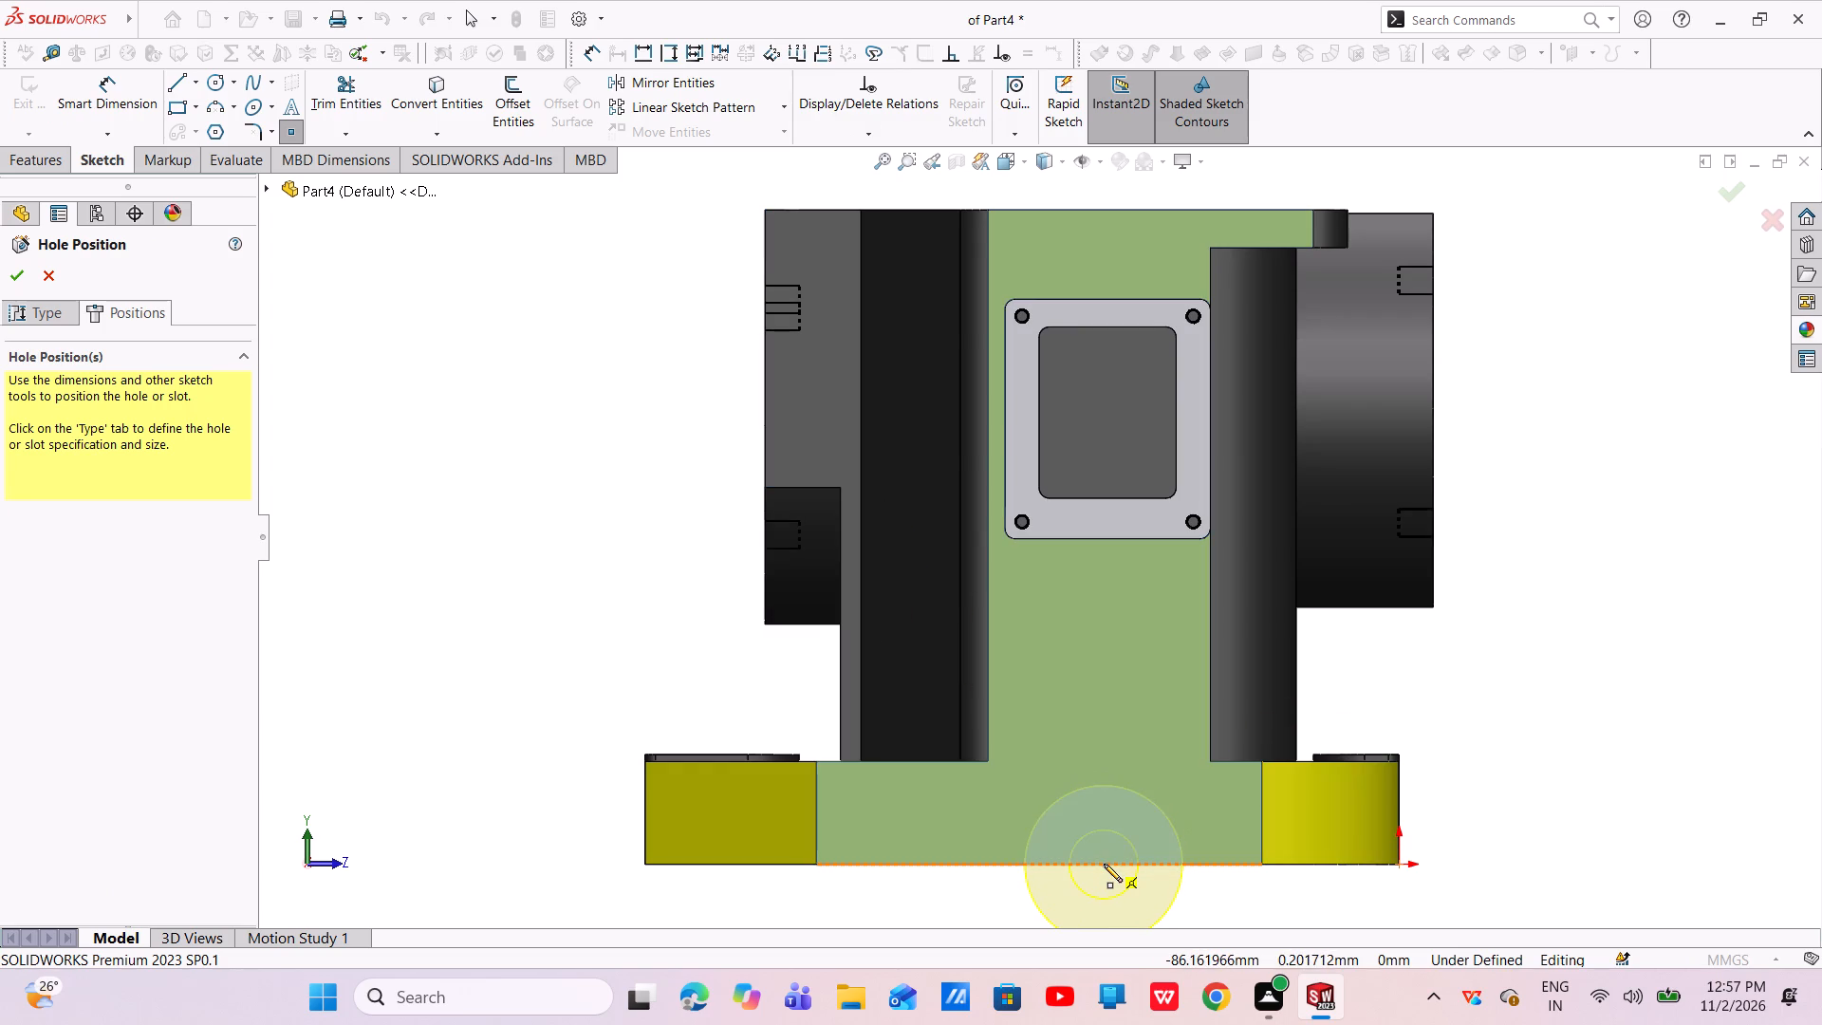
left_click(1099, 677)
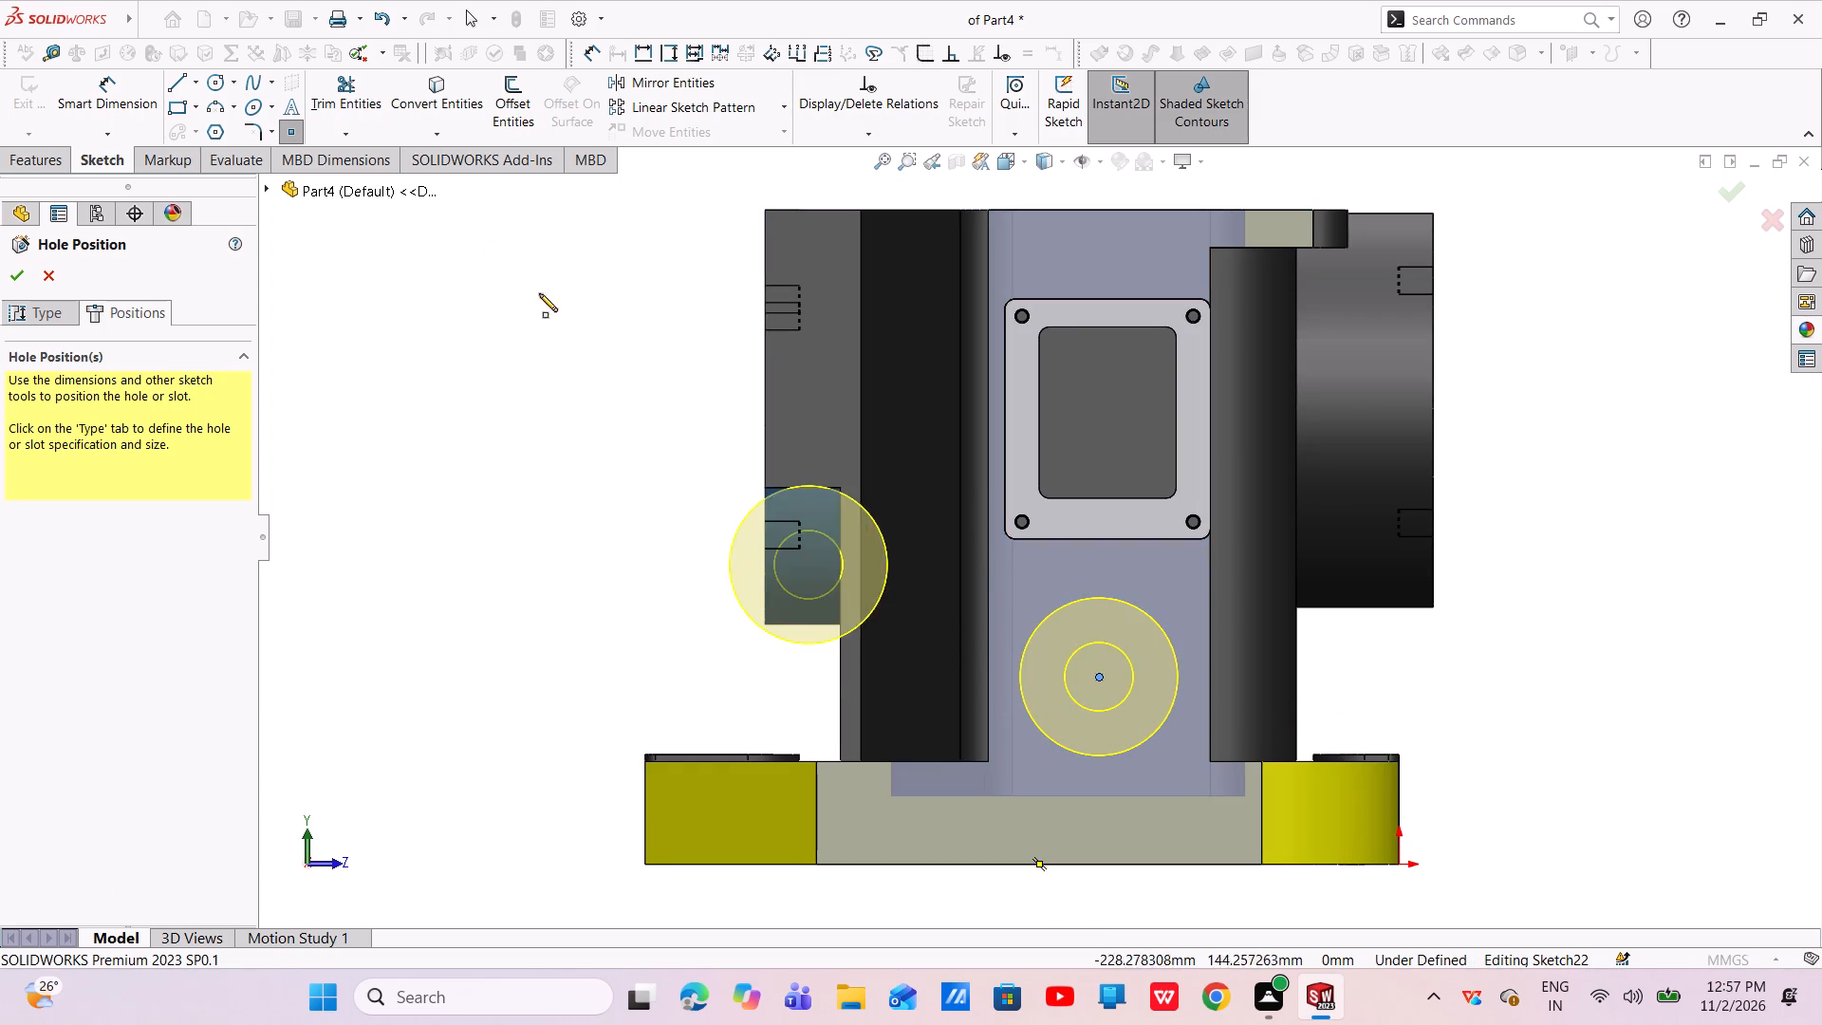
Dimension the counterbored hole's centre 60 mm above the base's bottom edge.
left_click(151, 92)
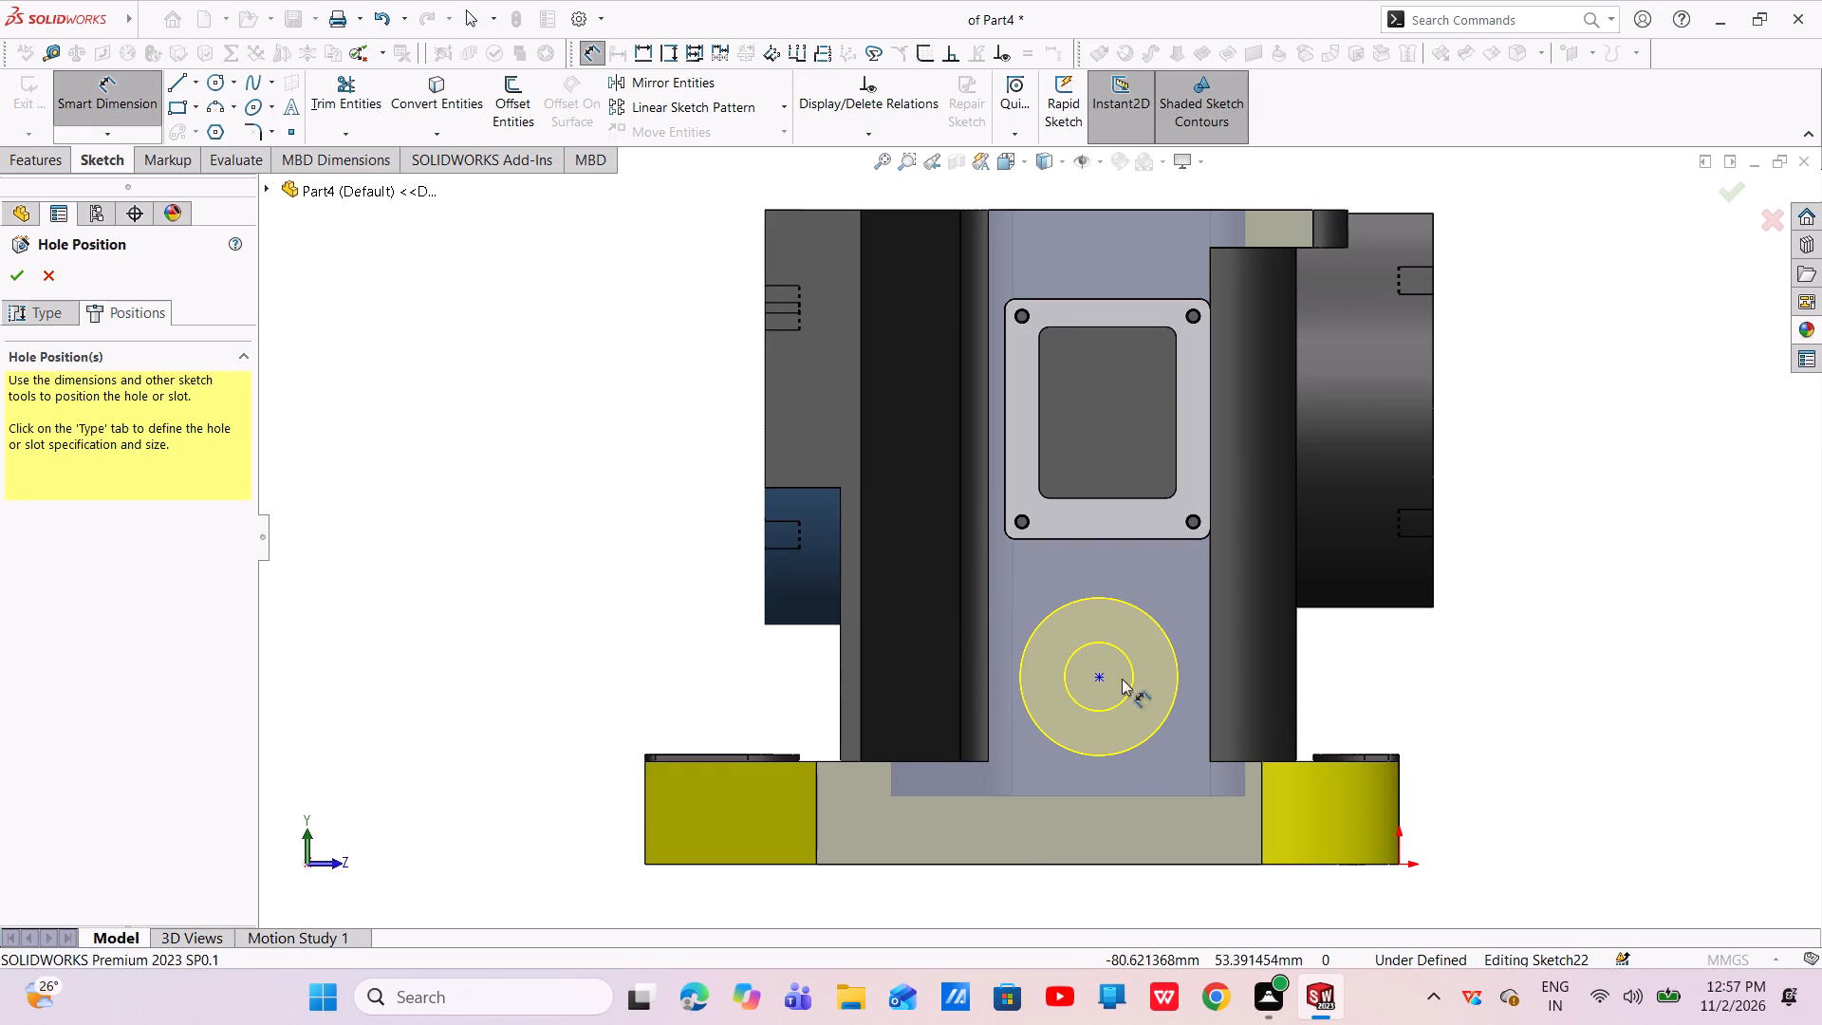
left_click(1097, 678)
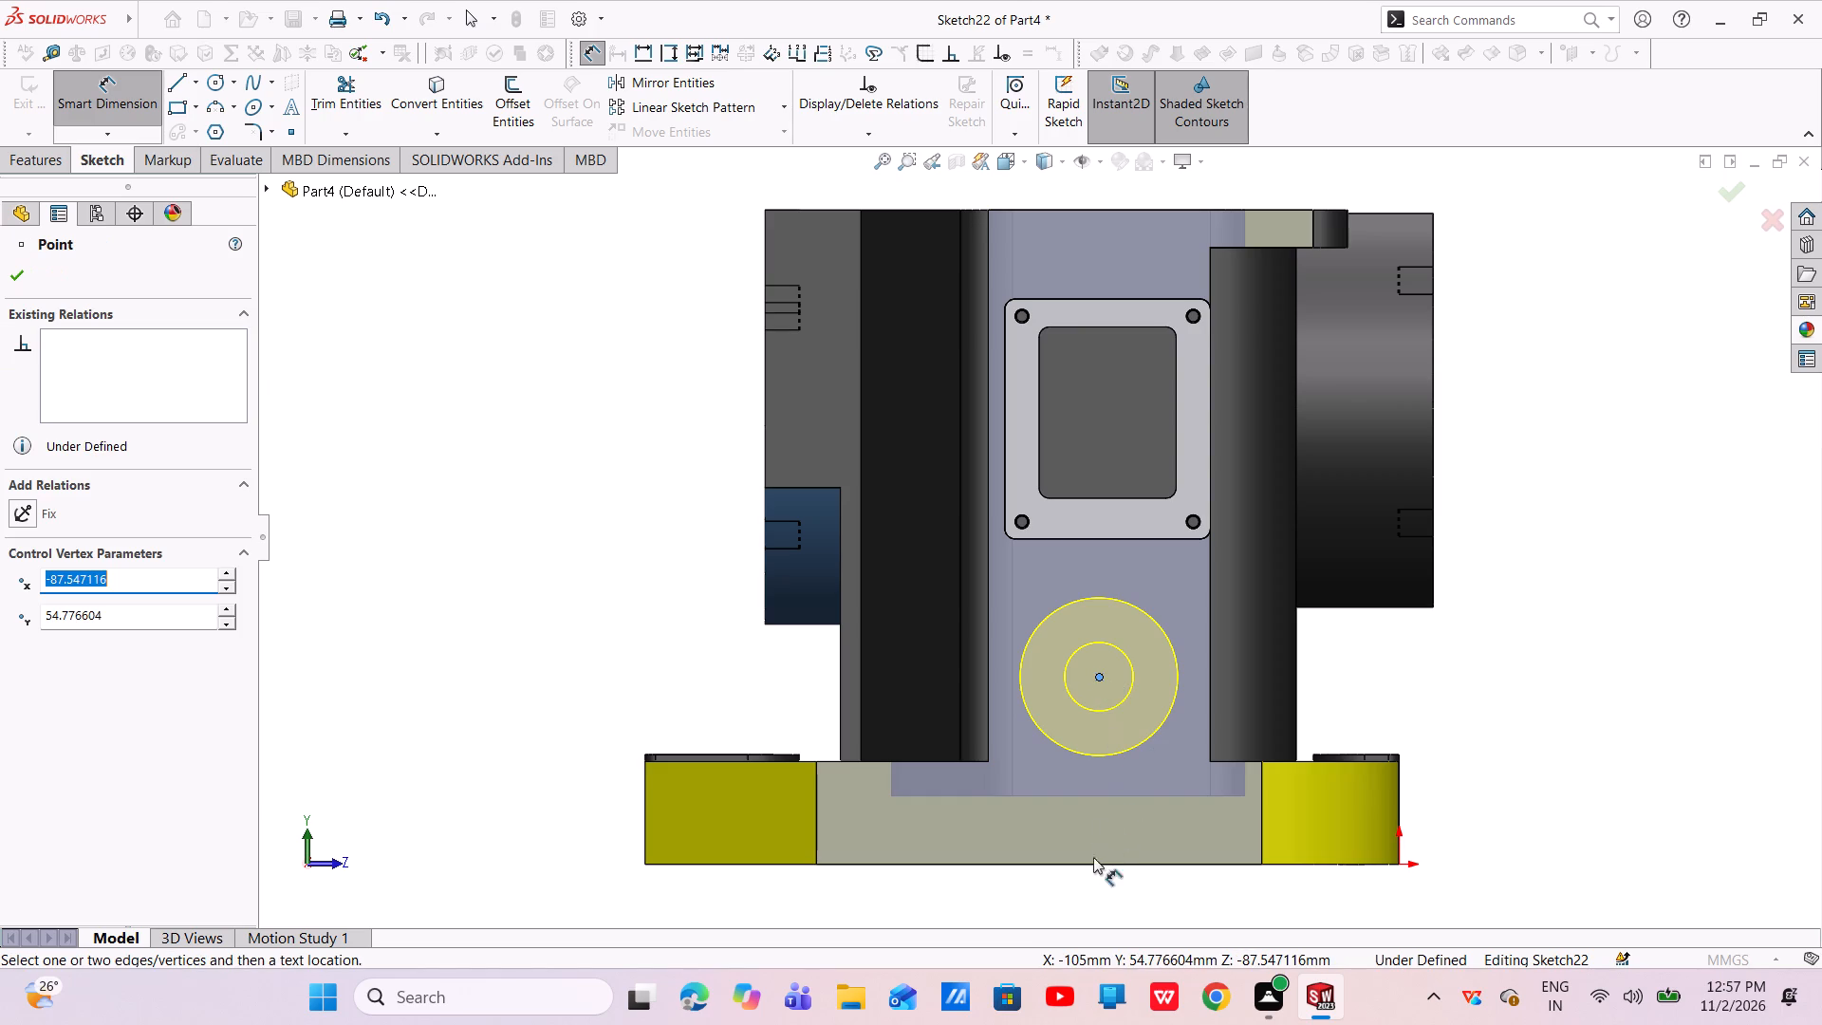
left_click(1093, 864)
left_click(1489, 801)
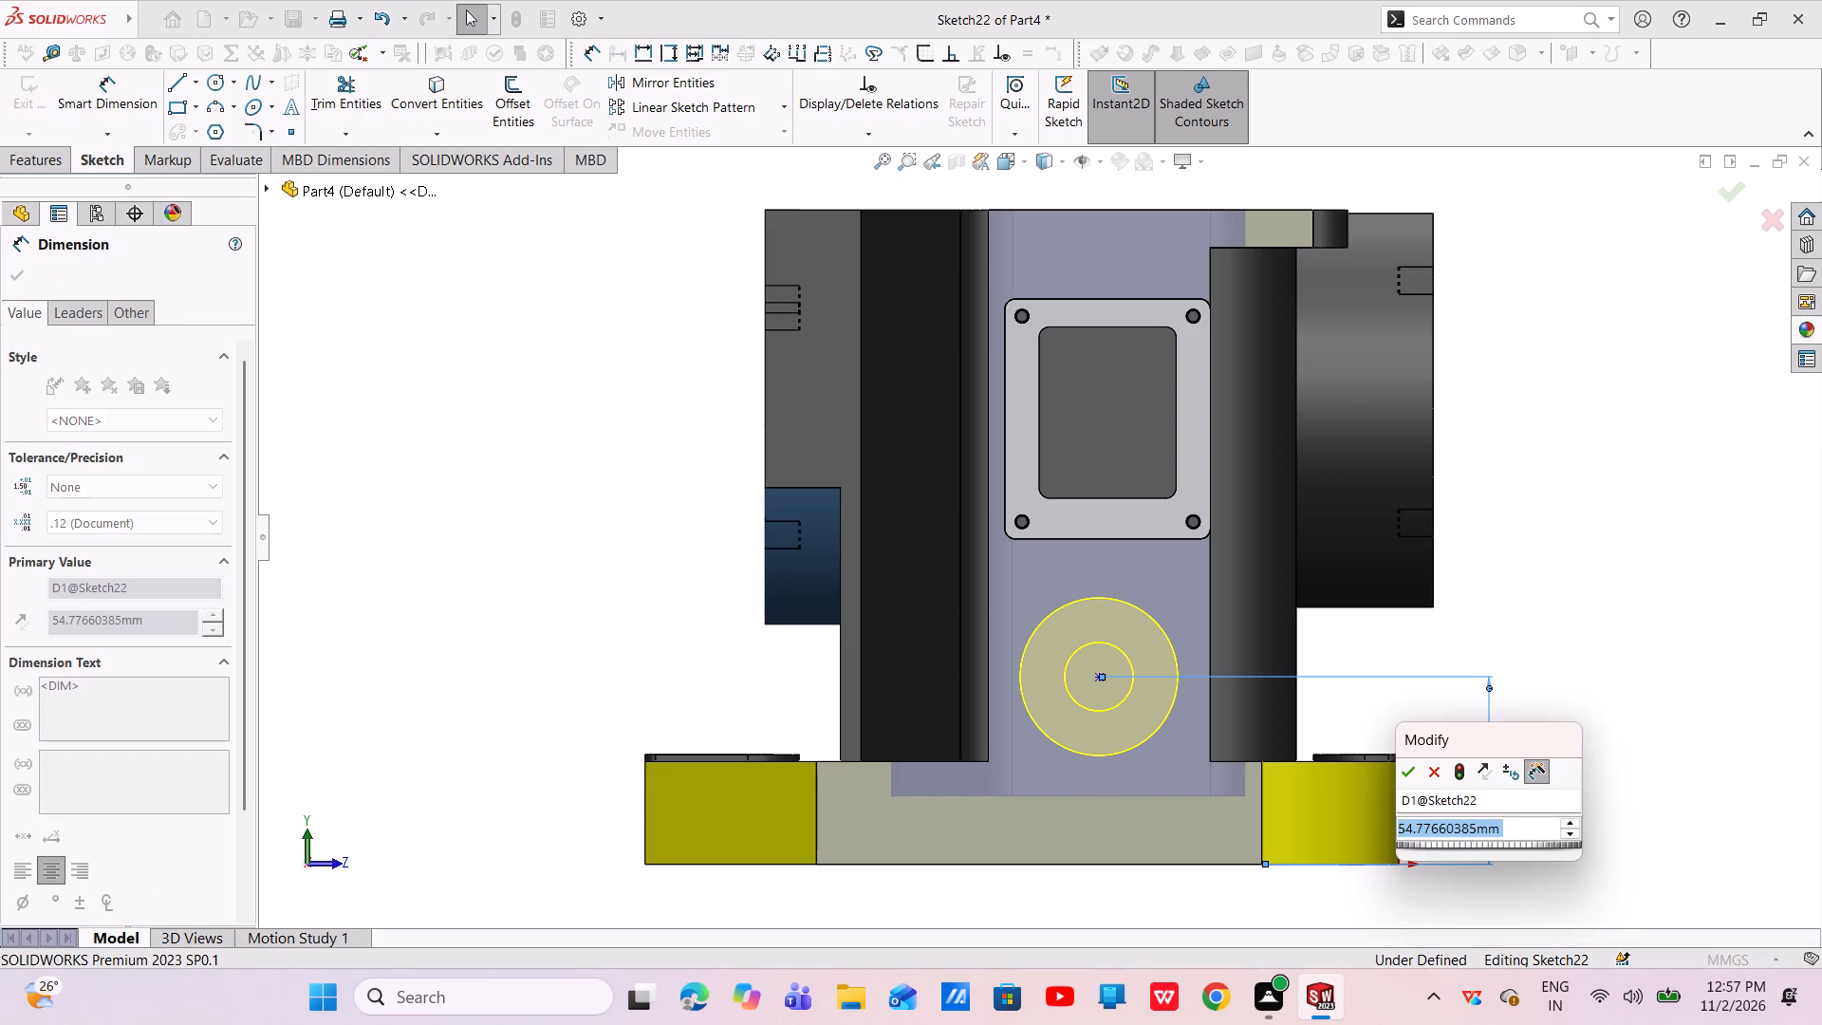
key("BackSpace")
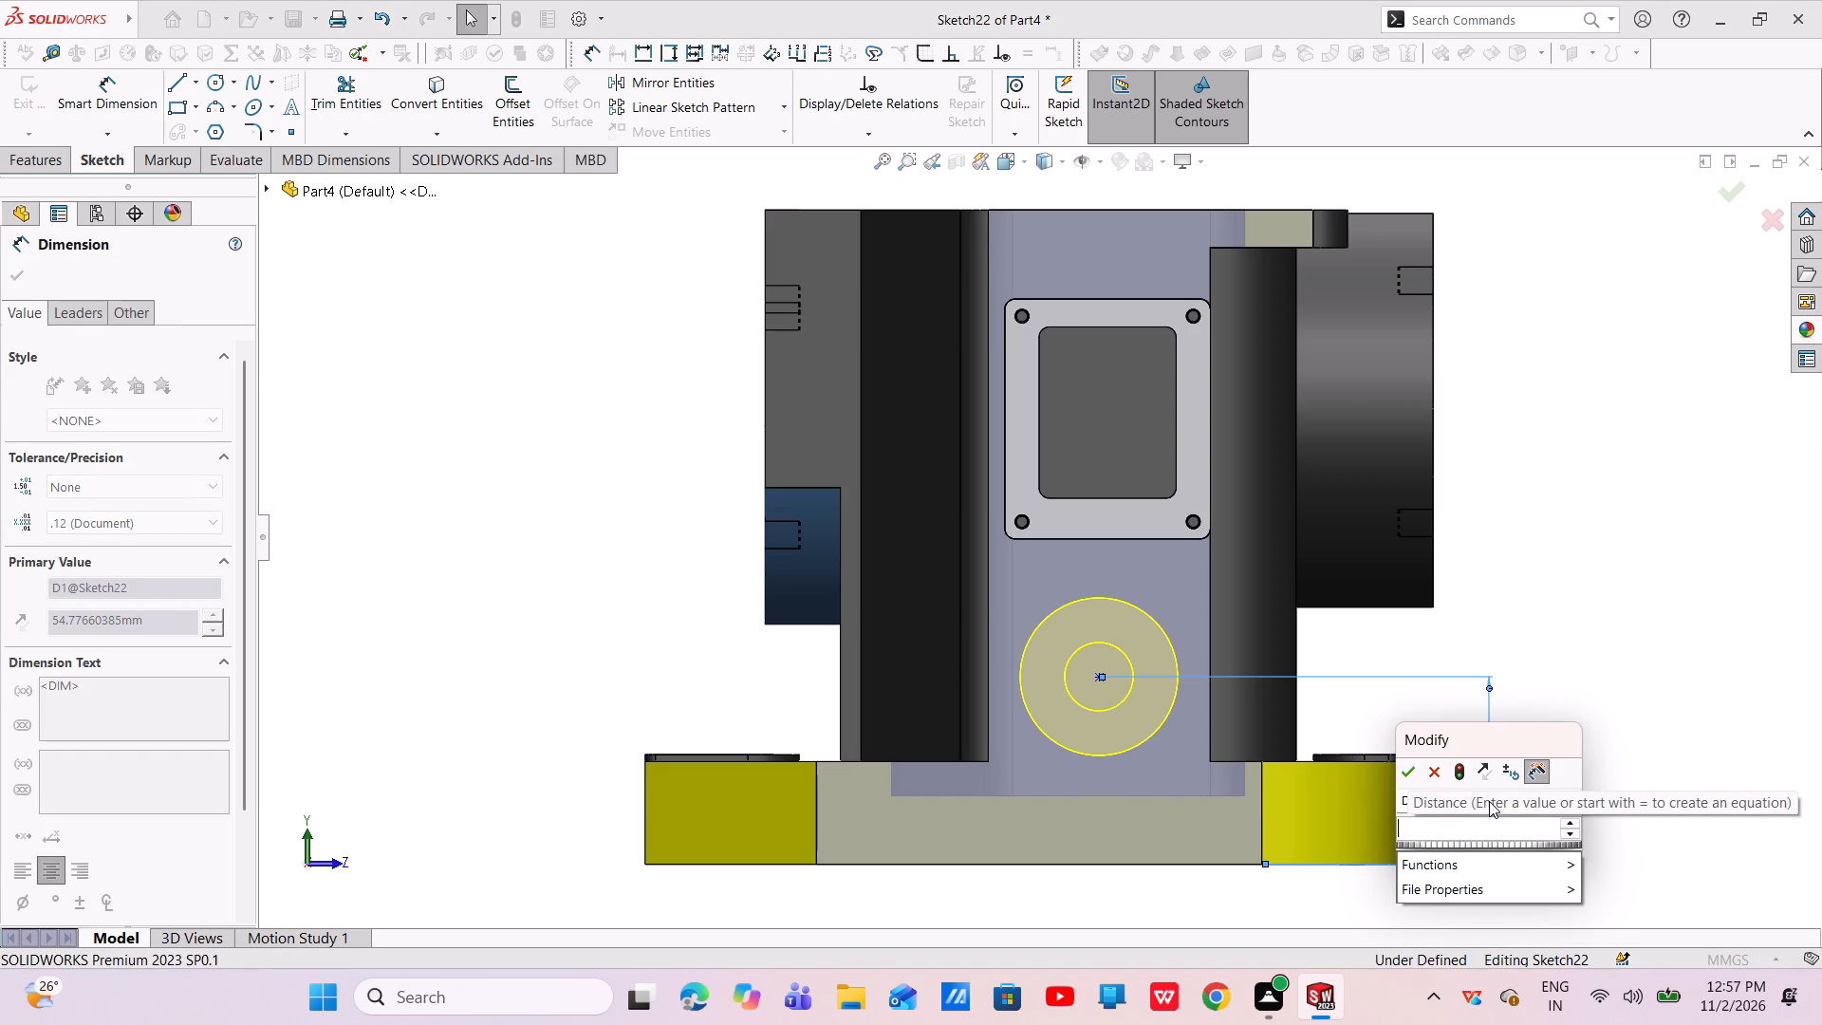
type("60")
key("Return")
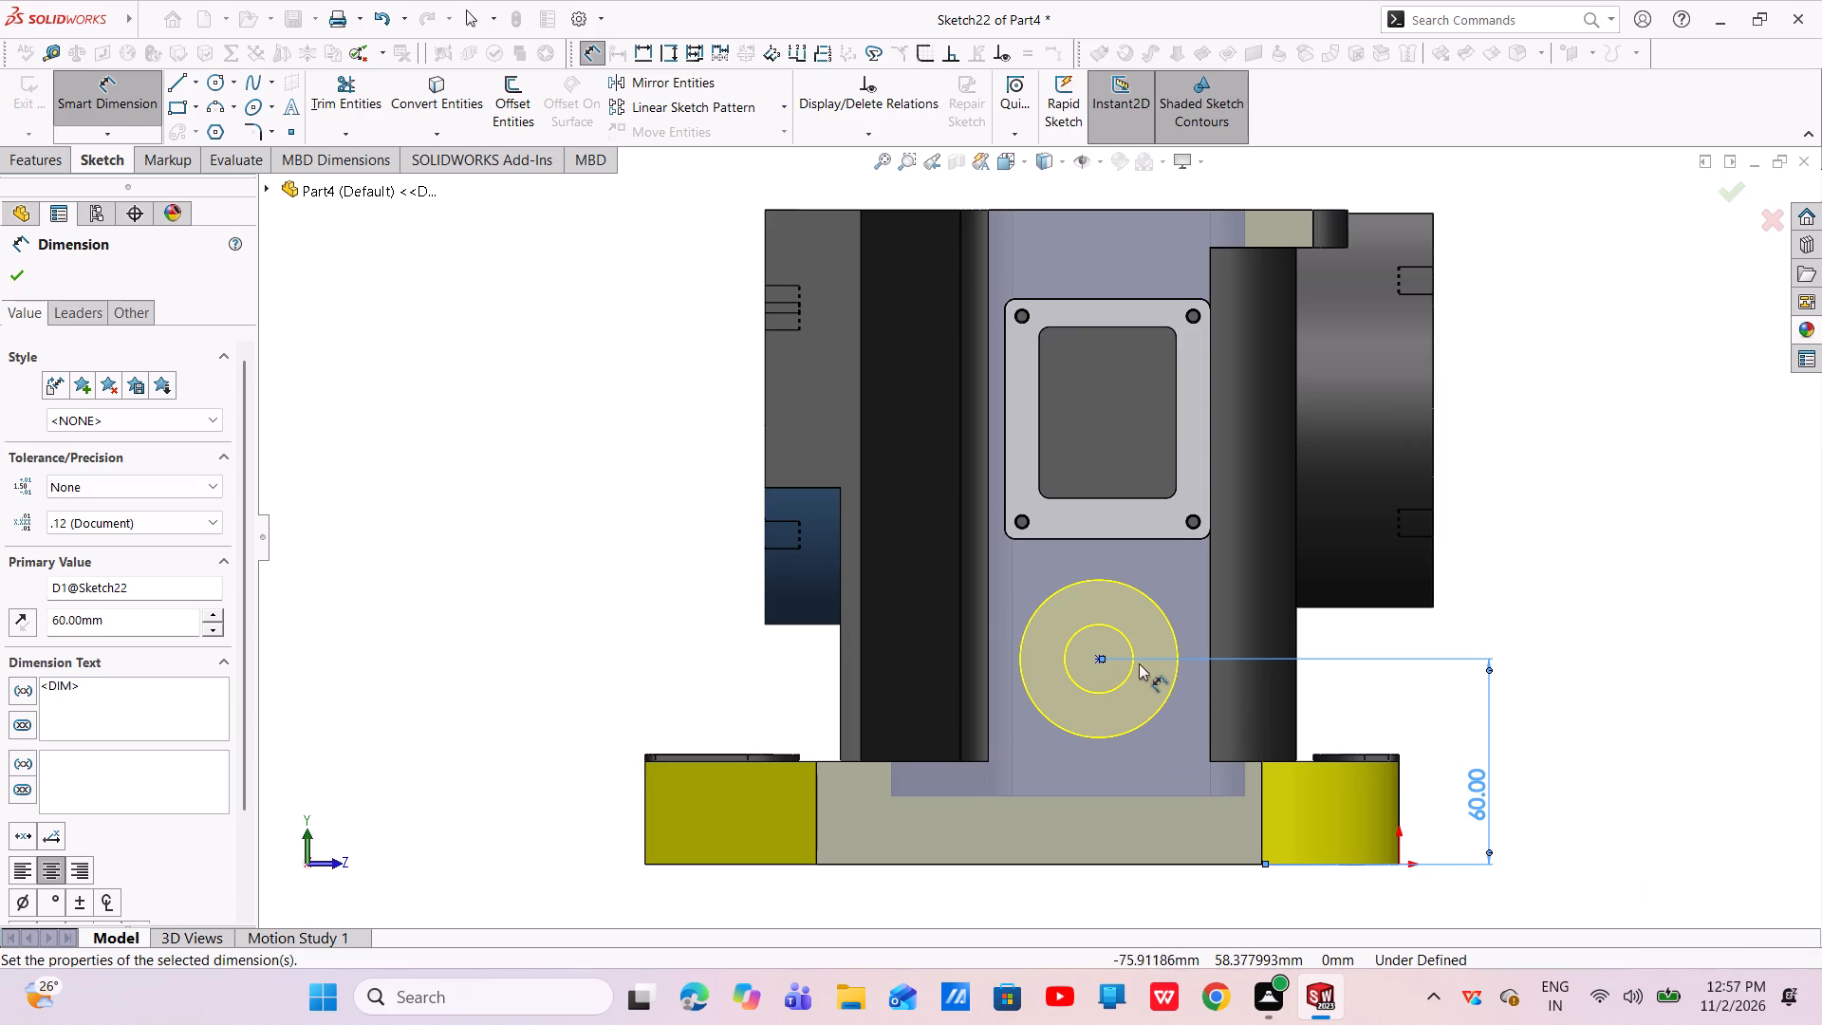
Dimension the counterbored hole's centre 100 mm horizontally from the round boss's outer end face and finish the hole.
left_click(1100, 656)
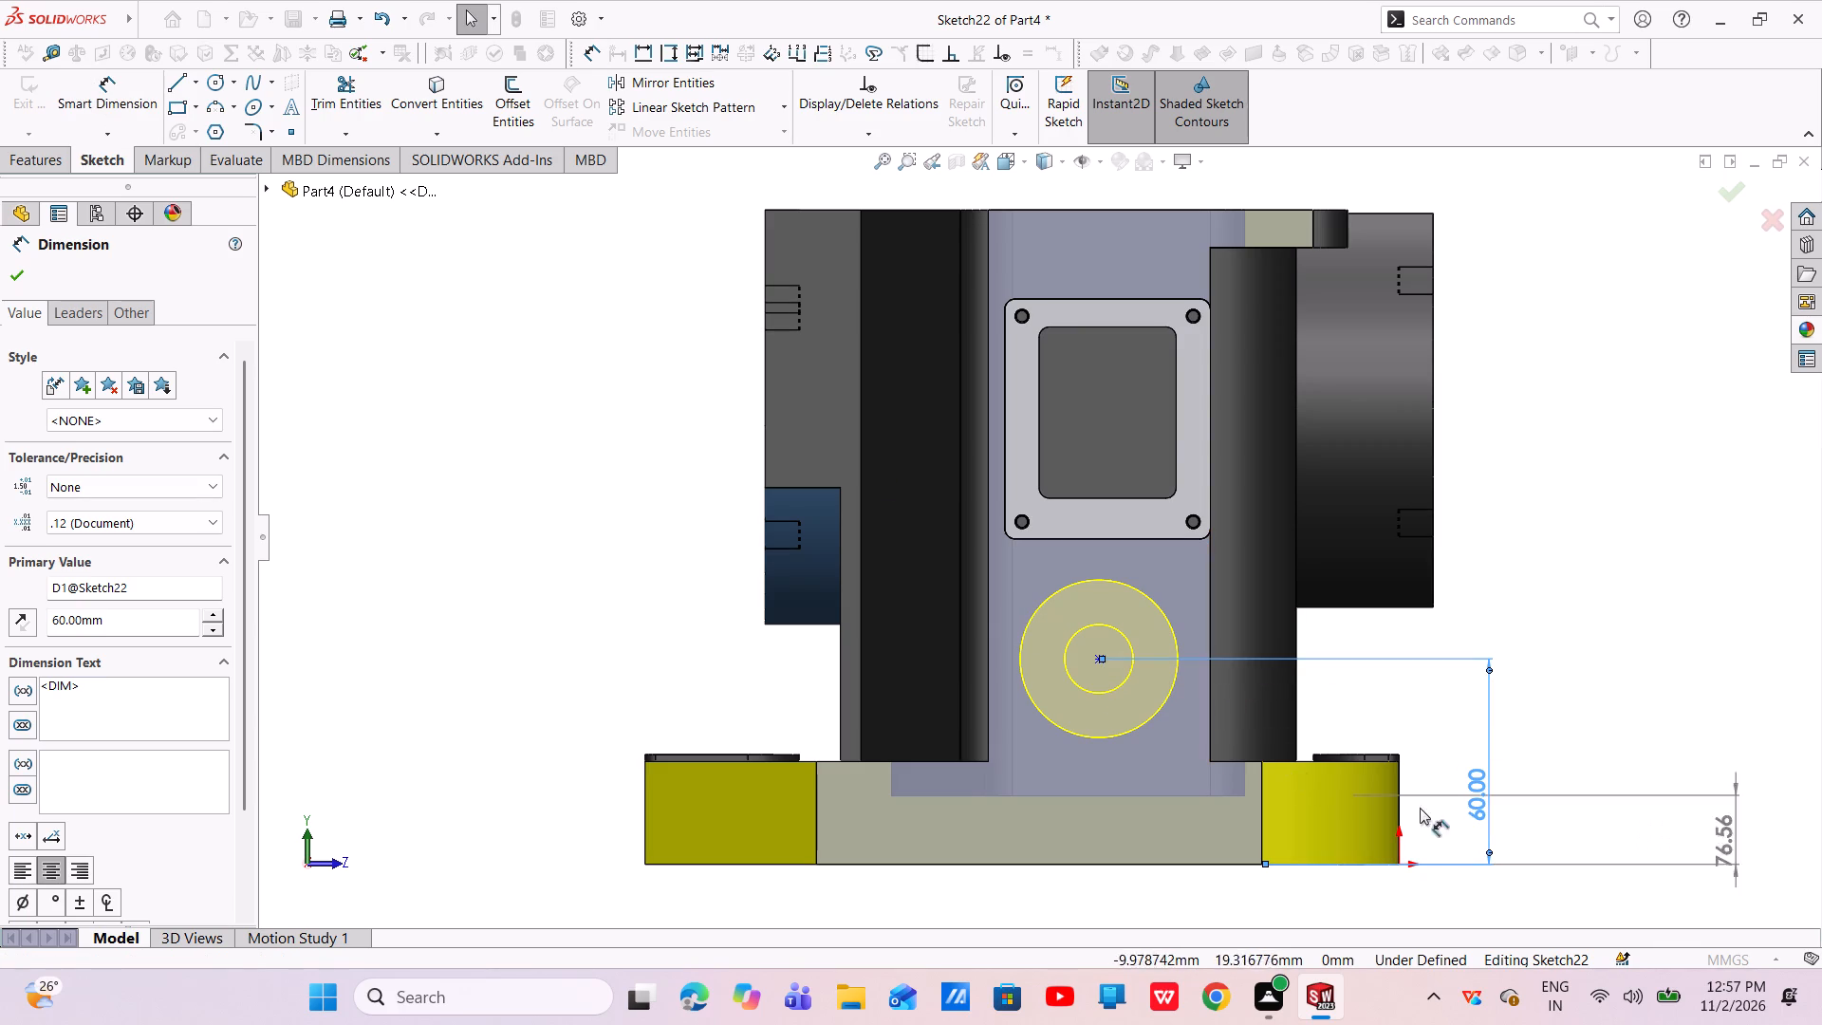
key("Escape")
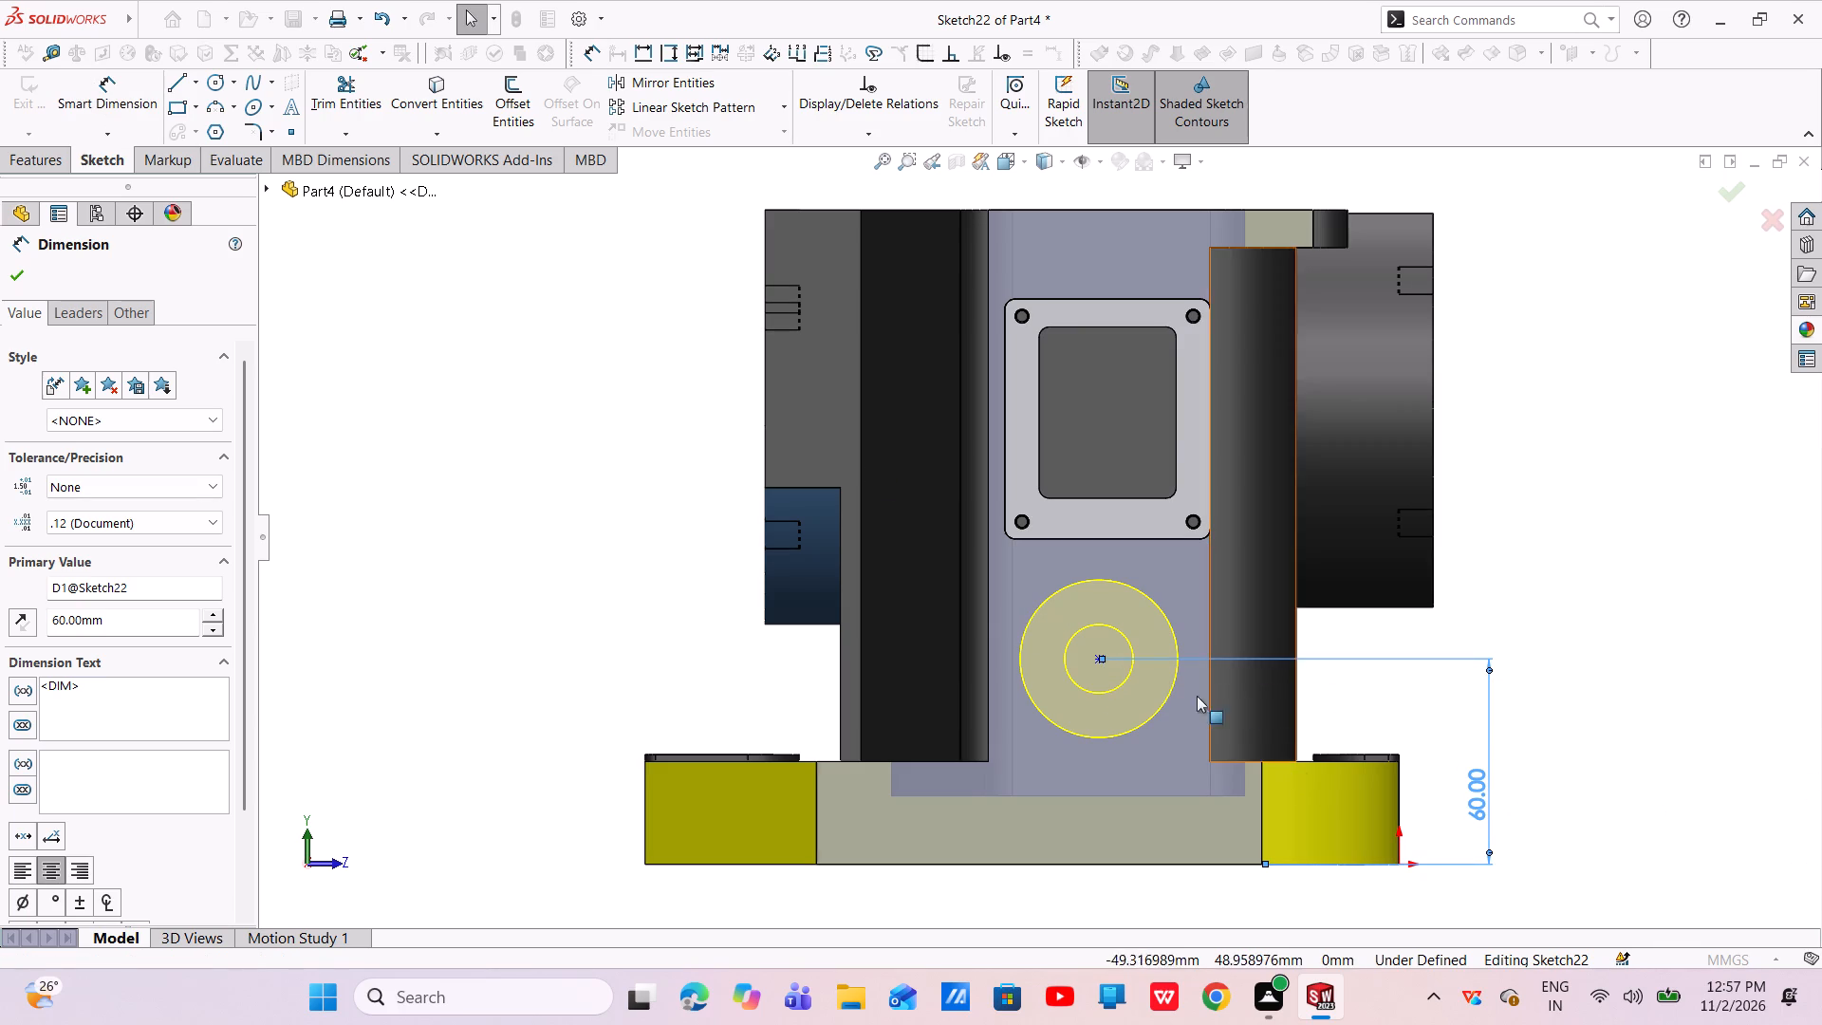
left_click(121, 108)
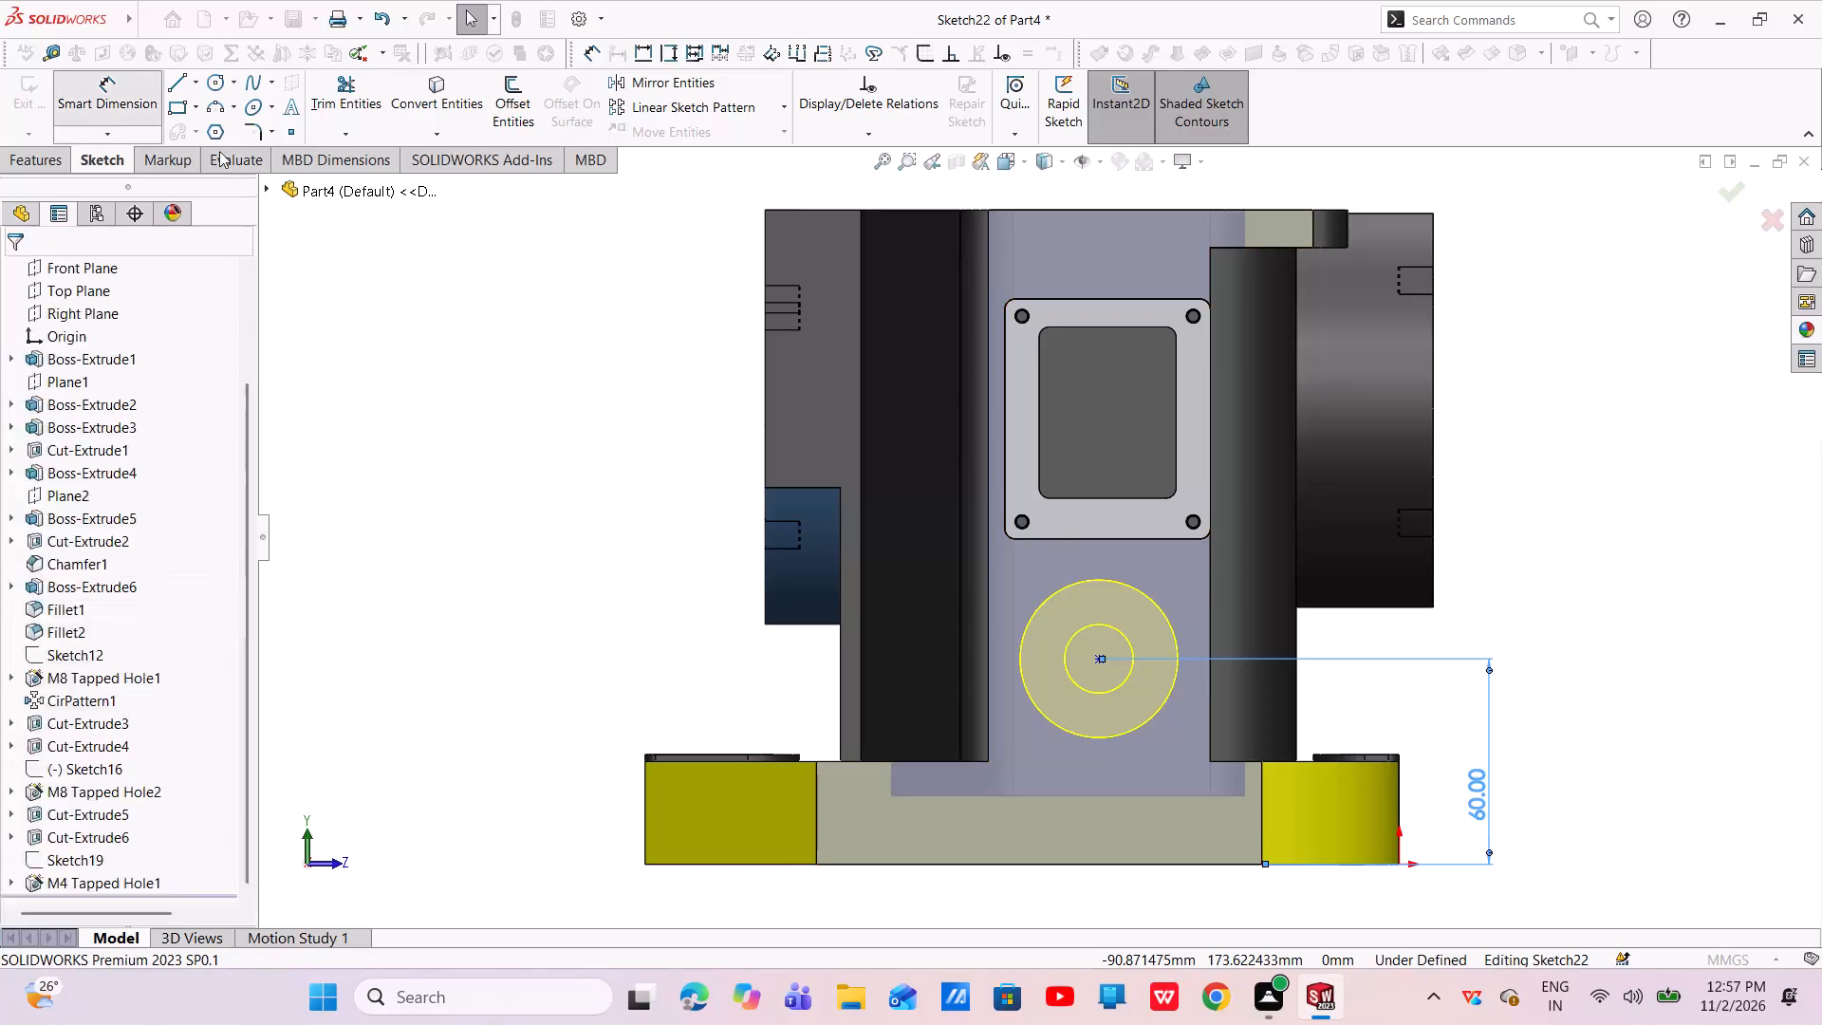
left_click(1096, 659)
left_click(1432, 538)
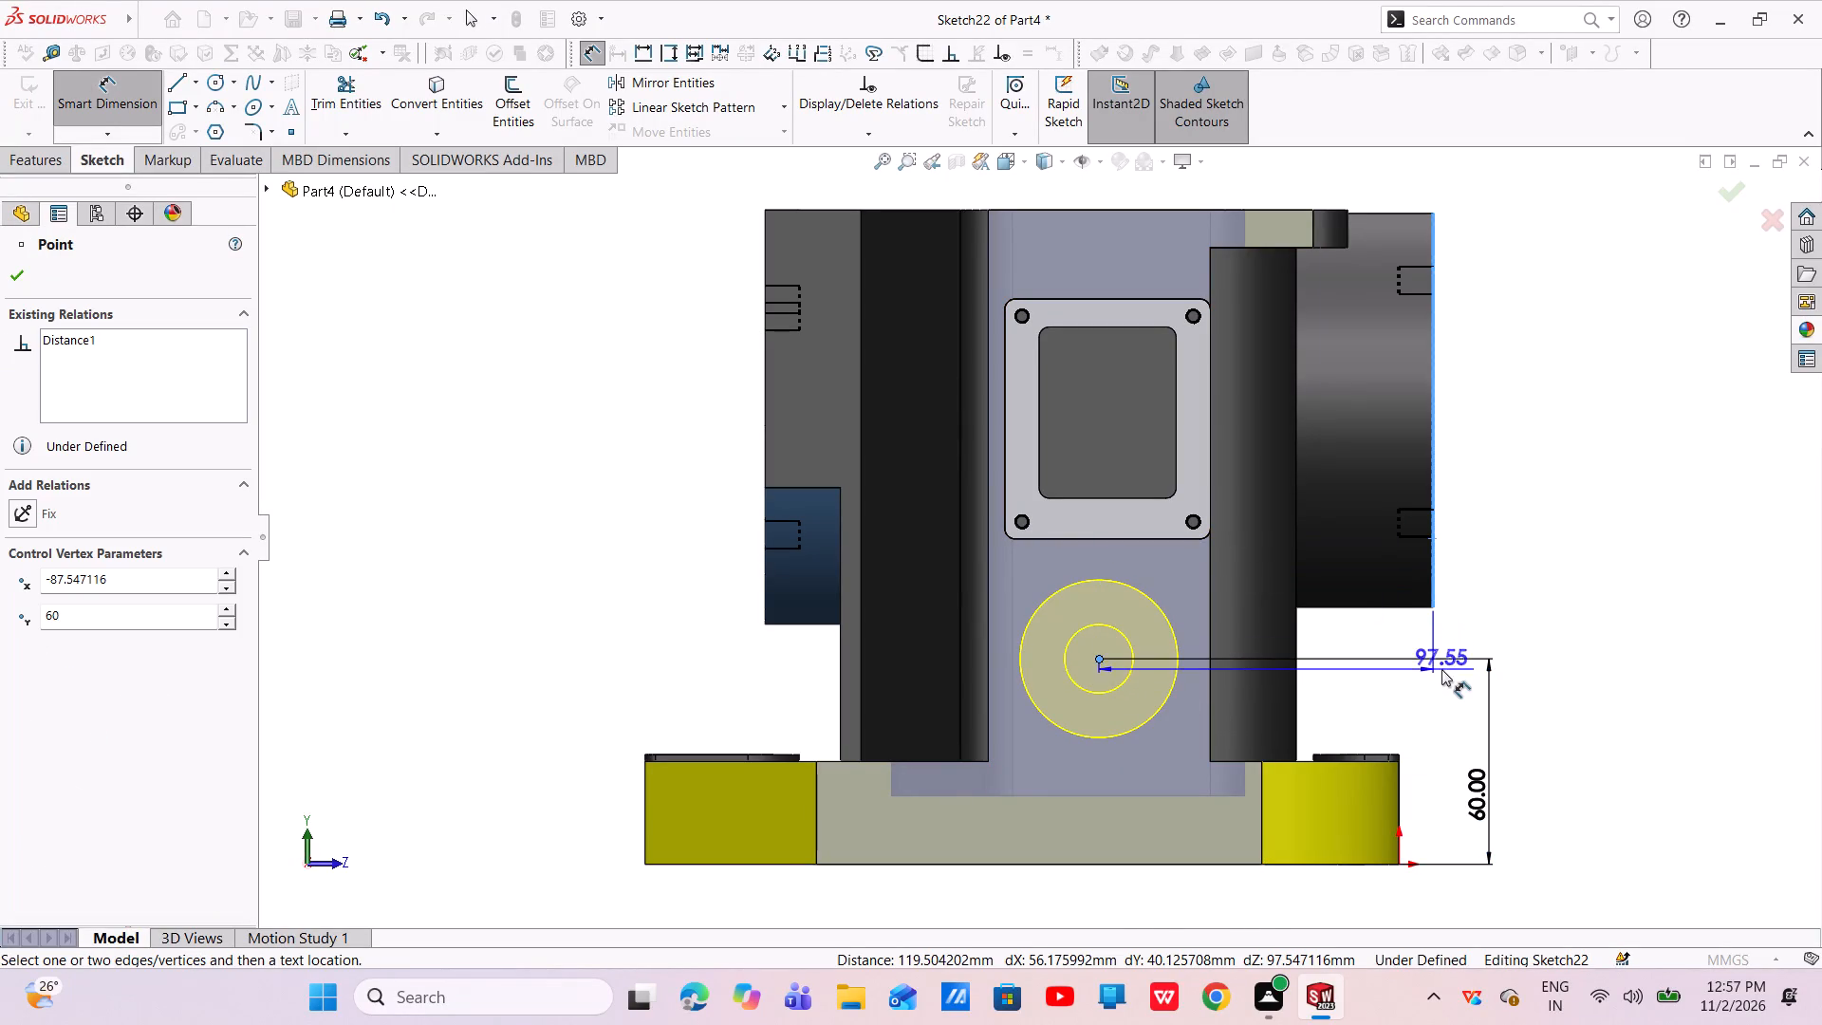
left_click(1438, 689)
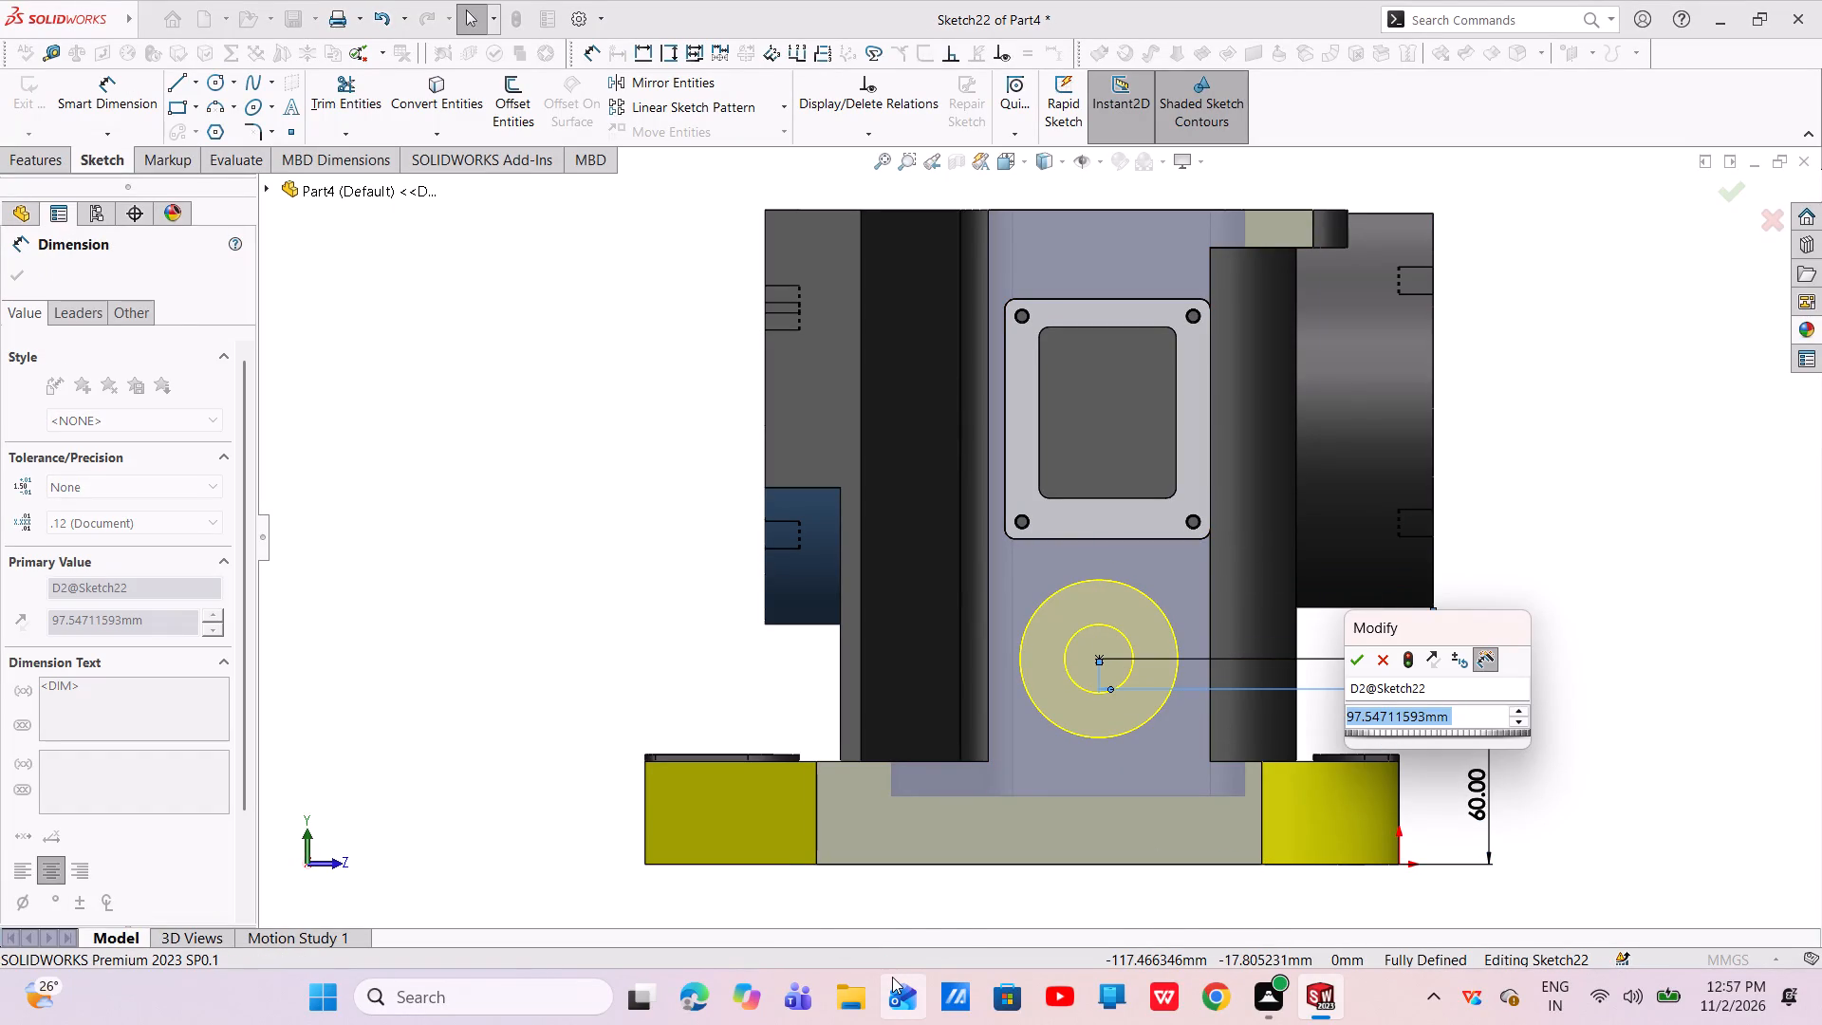
key("BackSpace")
key("1")
type("00")
key("Return")
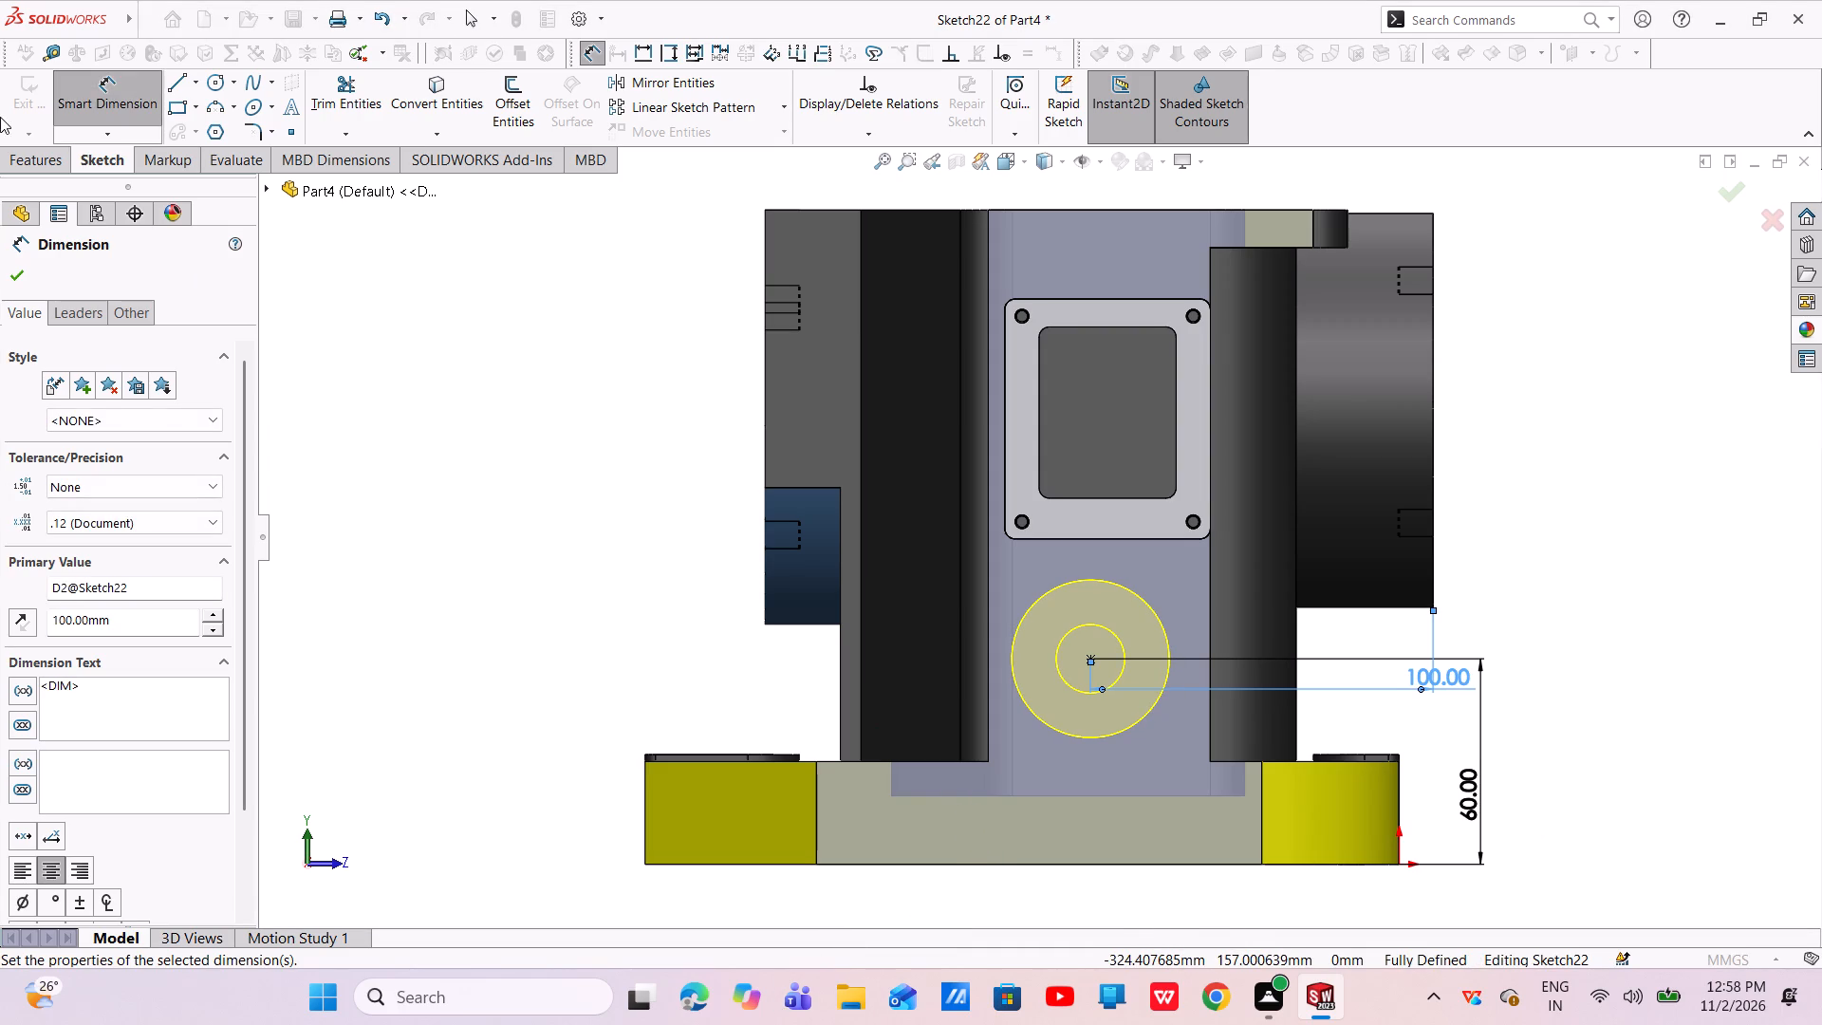
left_click(16, 266)
left_click(16, 270)
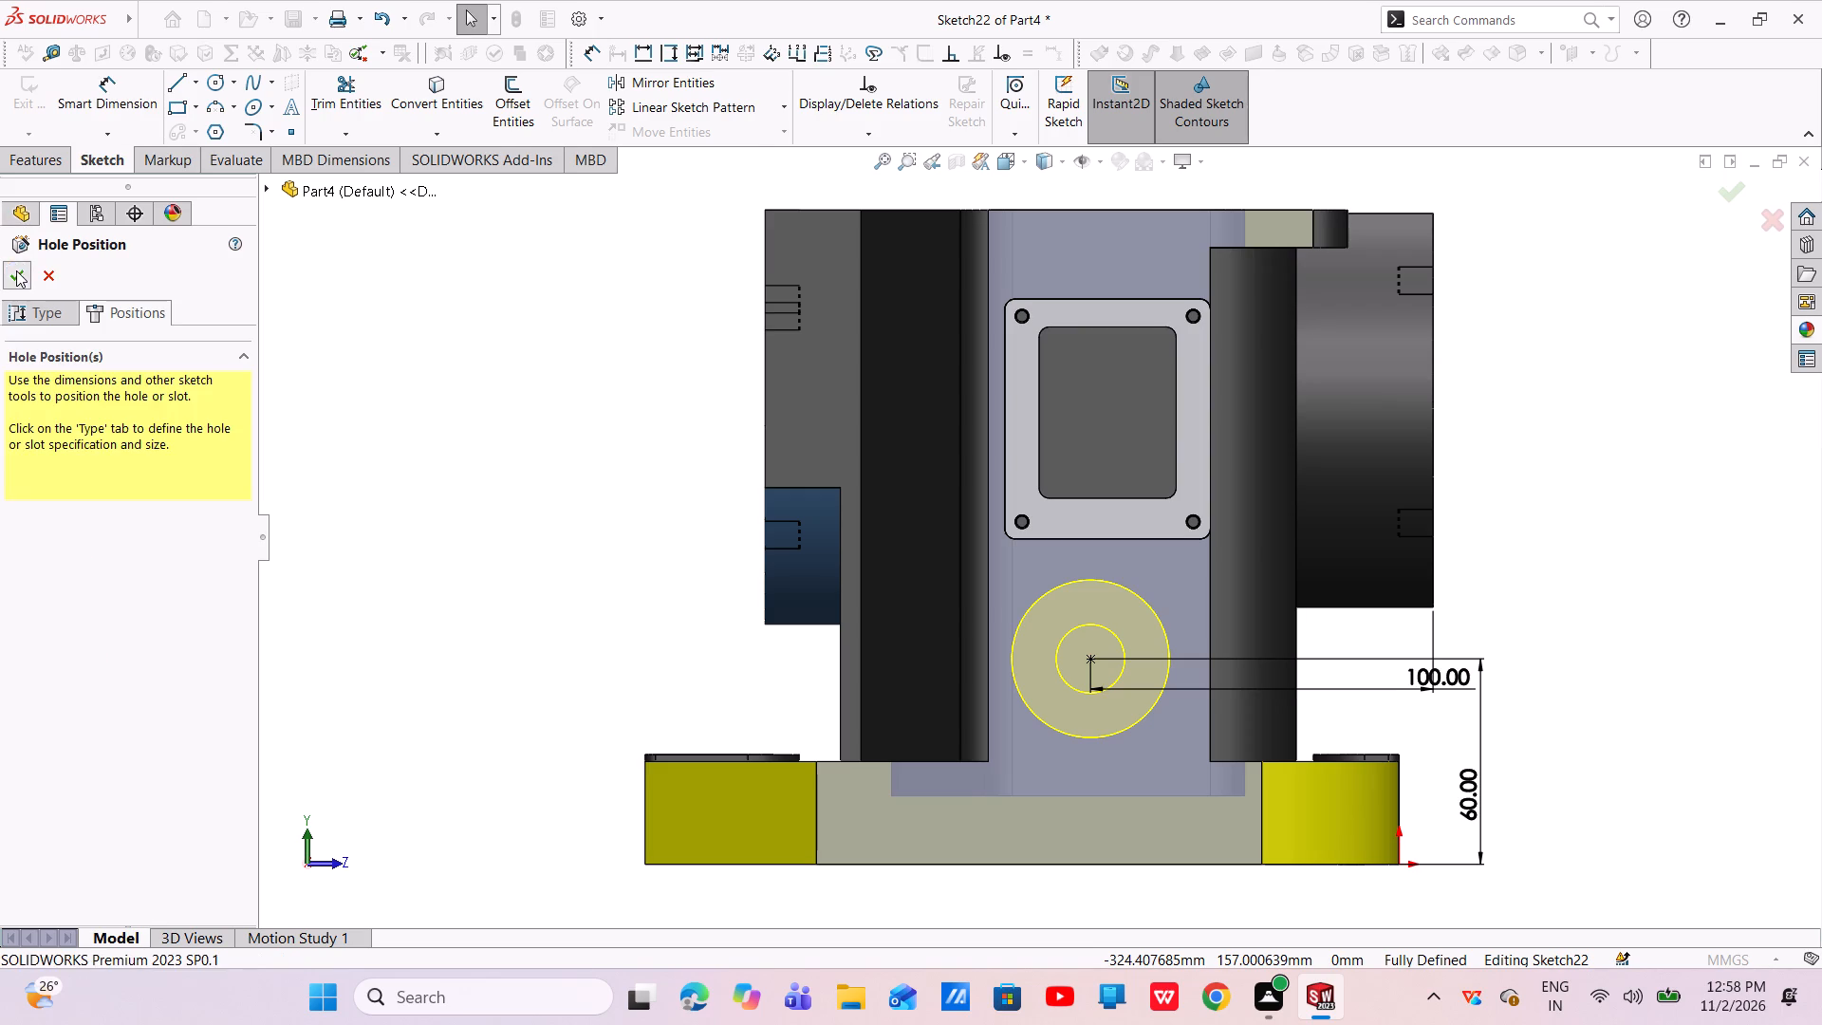
Open the sketch of the rectangular window frame recess cut on the side face for editing.
scroll(1106, 634, "down", 1)
middle_click_drag(1112, 643, 1175, 706)
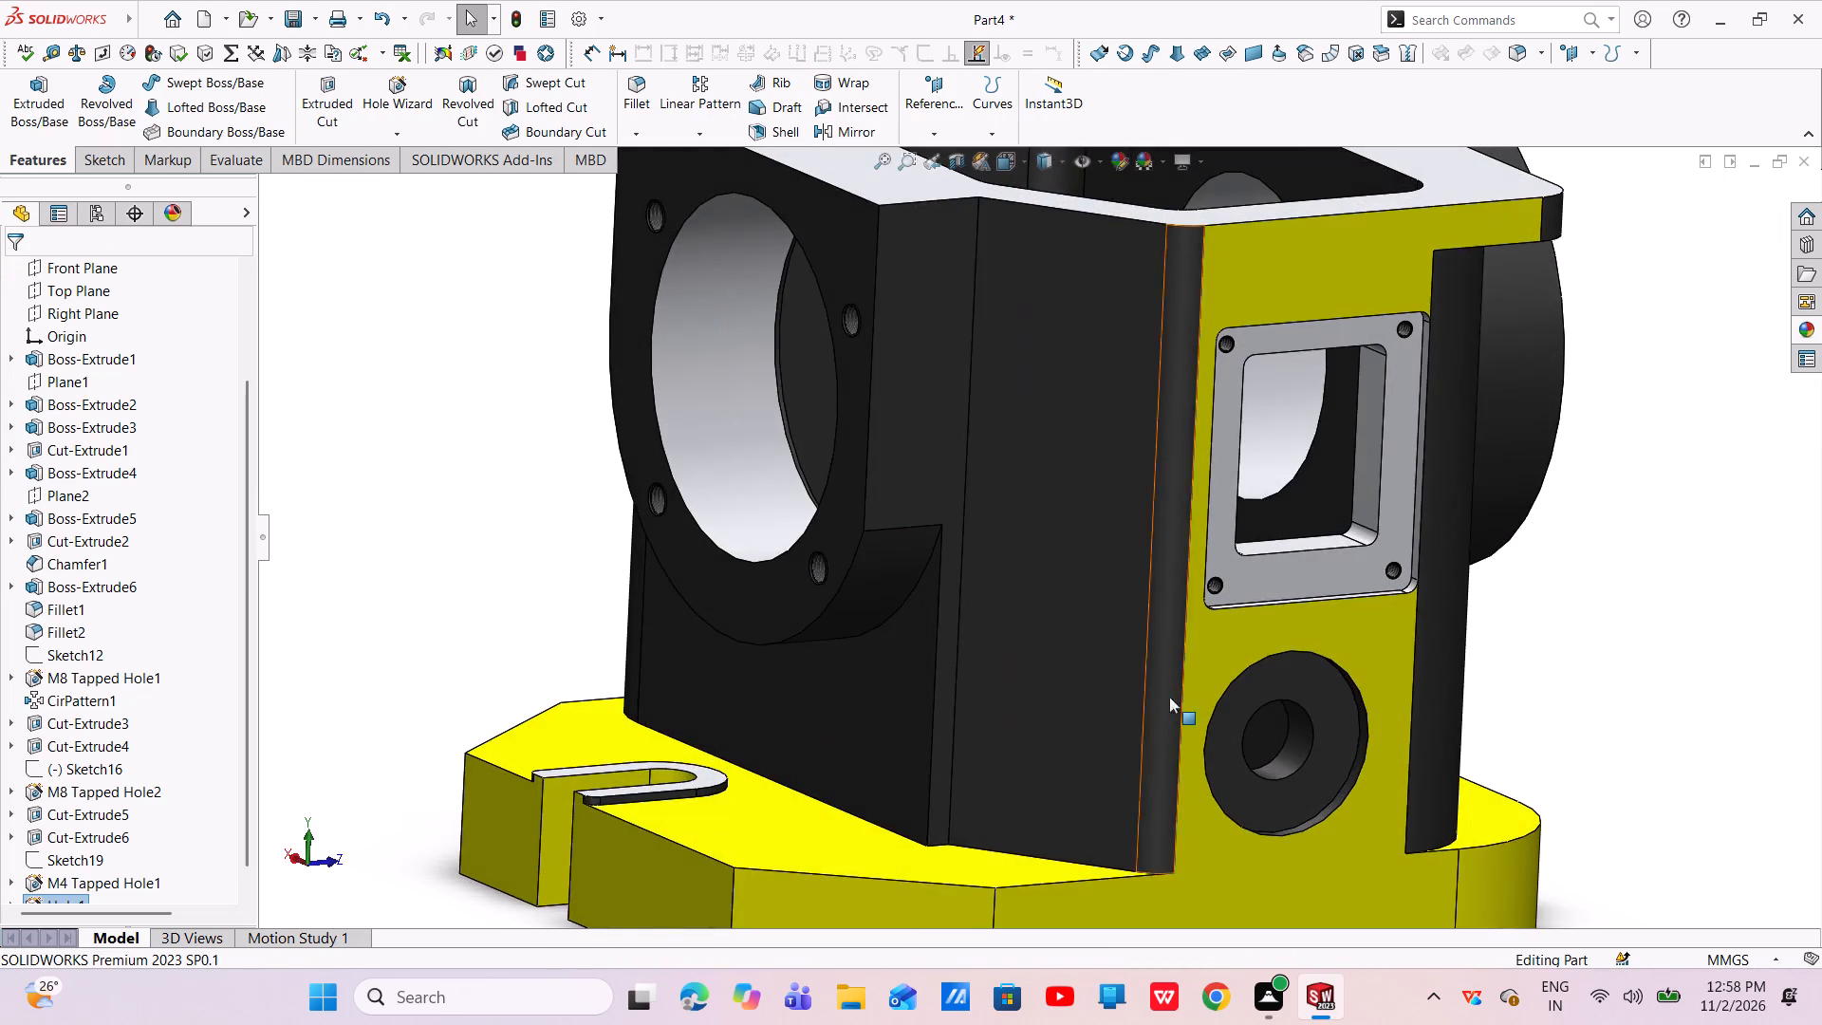
scroll(1206, 655, "up", 4)
middle_click_drag(1126, 606, 1039, 600)
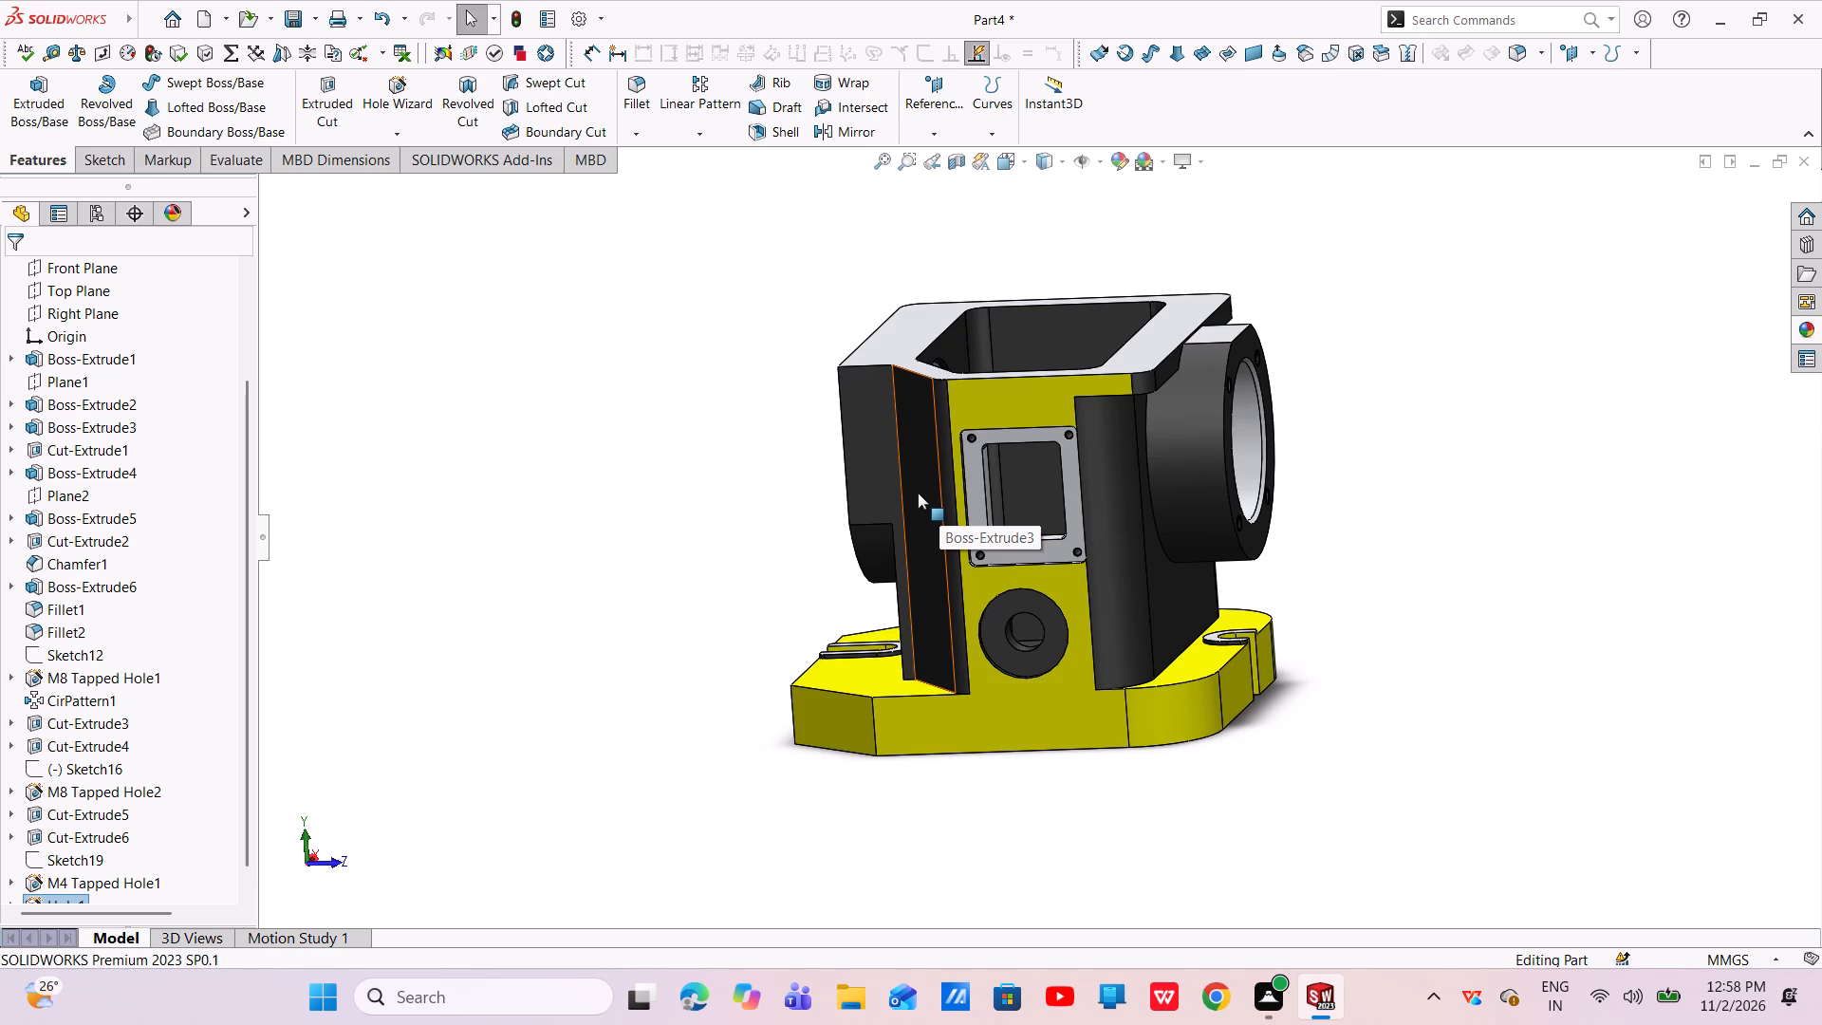
left_click(69, 721)
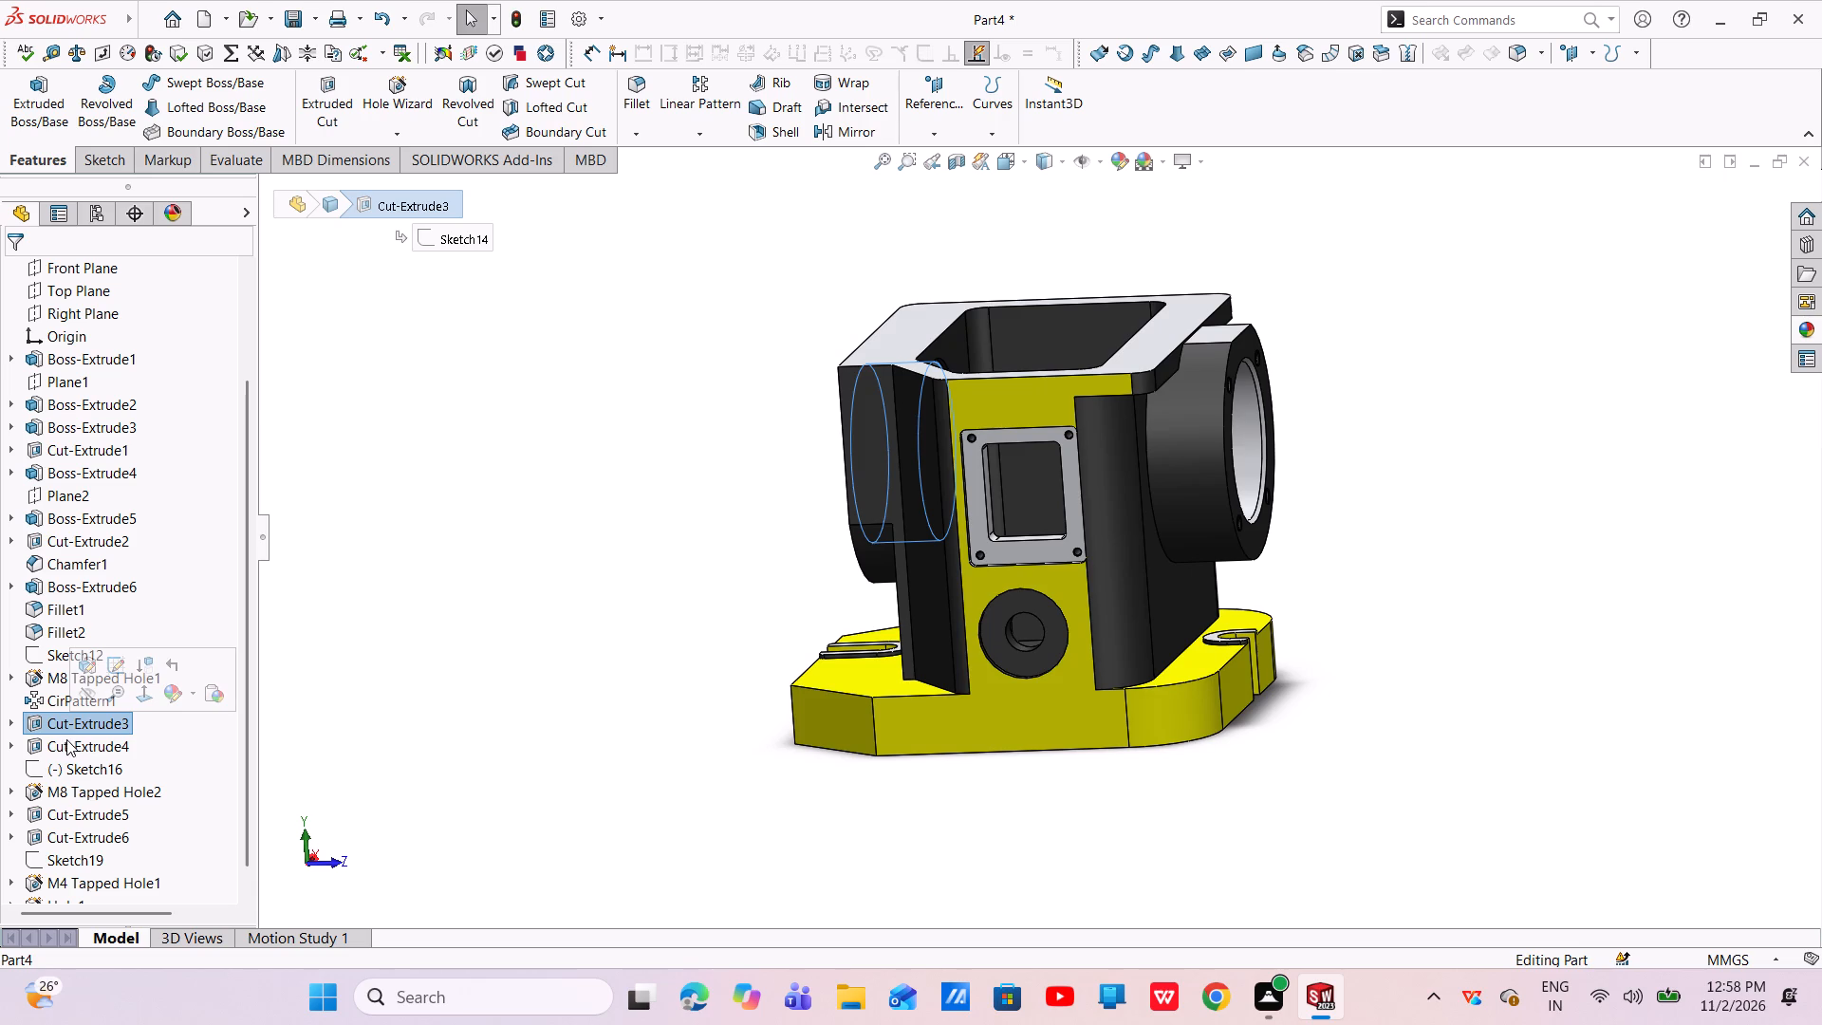
left_click(65, 743)
left_click(69, 792)
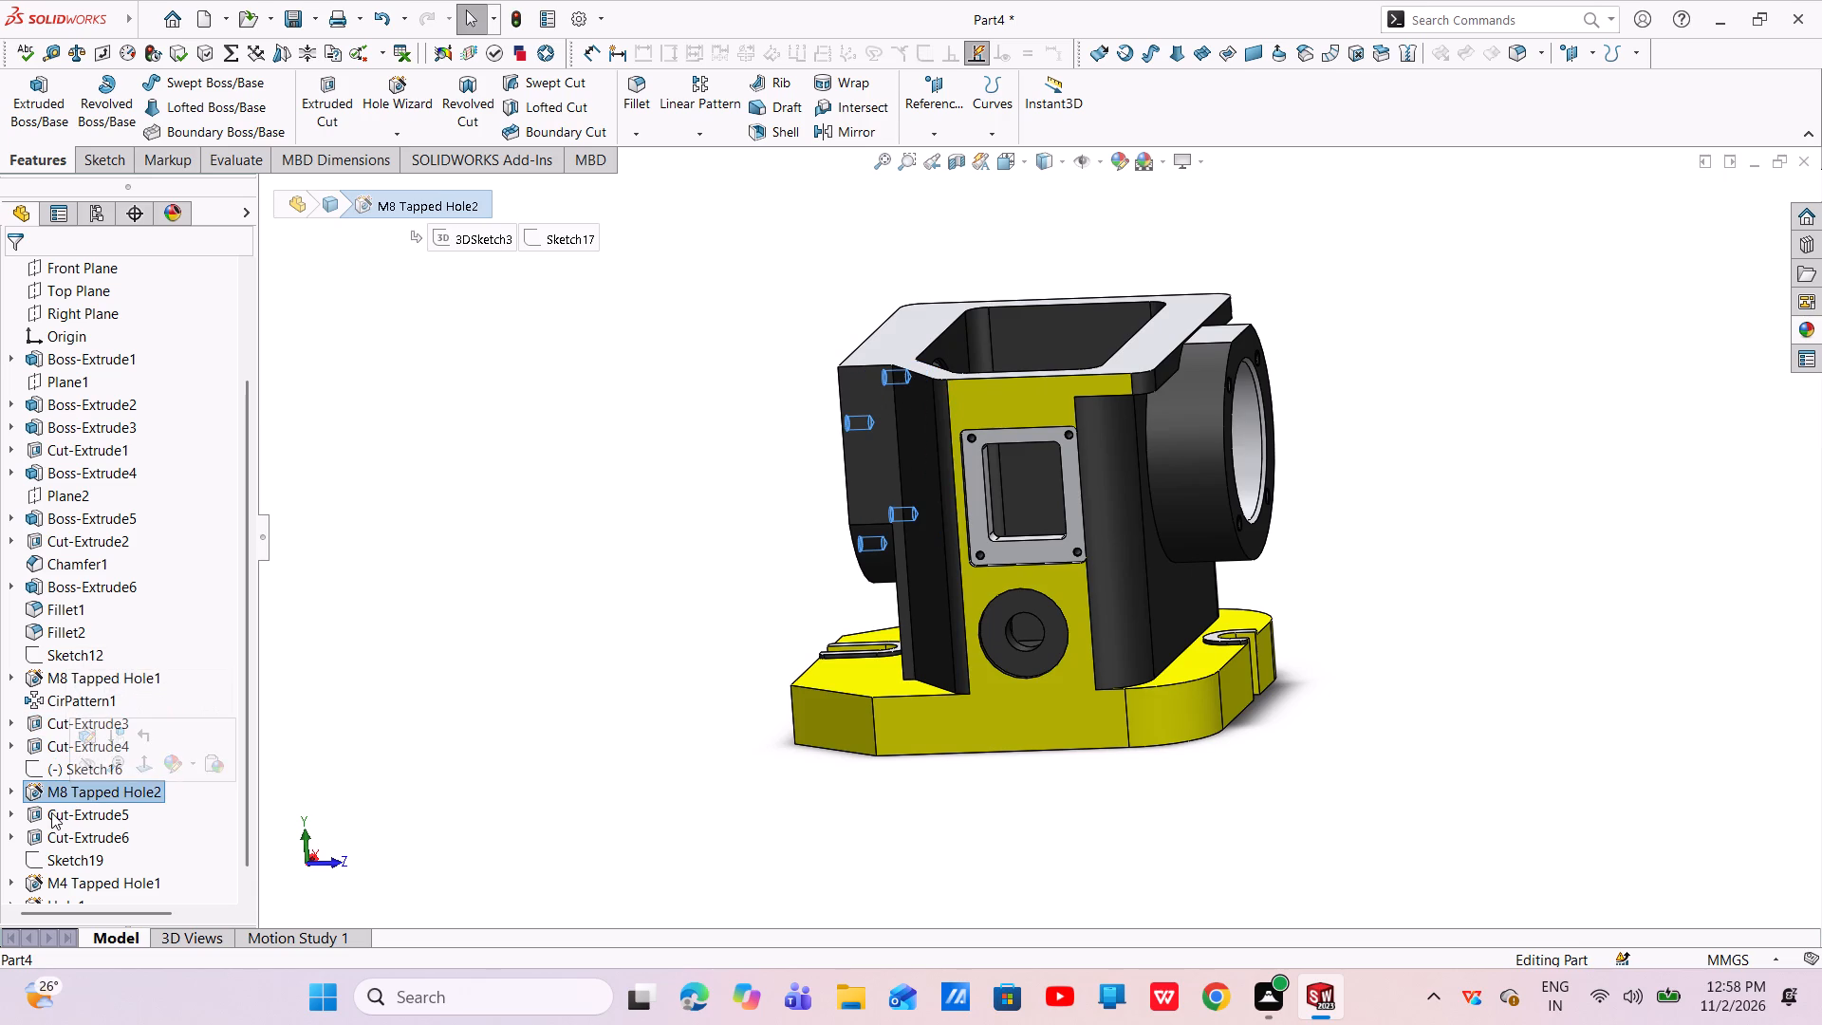
left_click(50, 815)
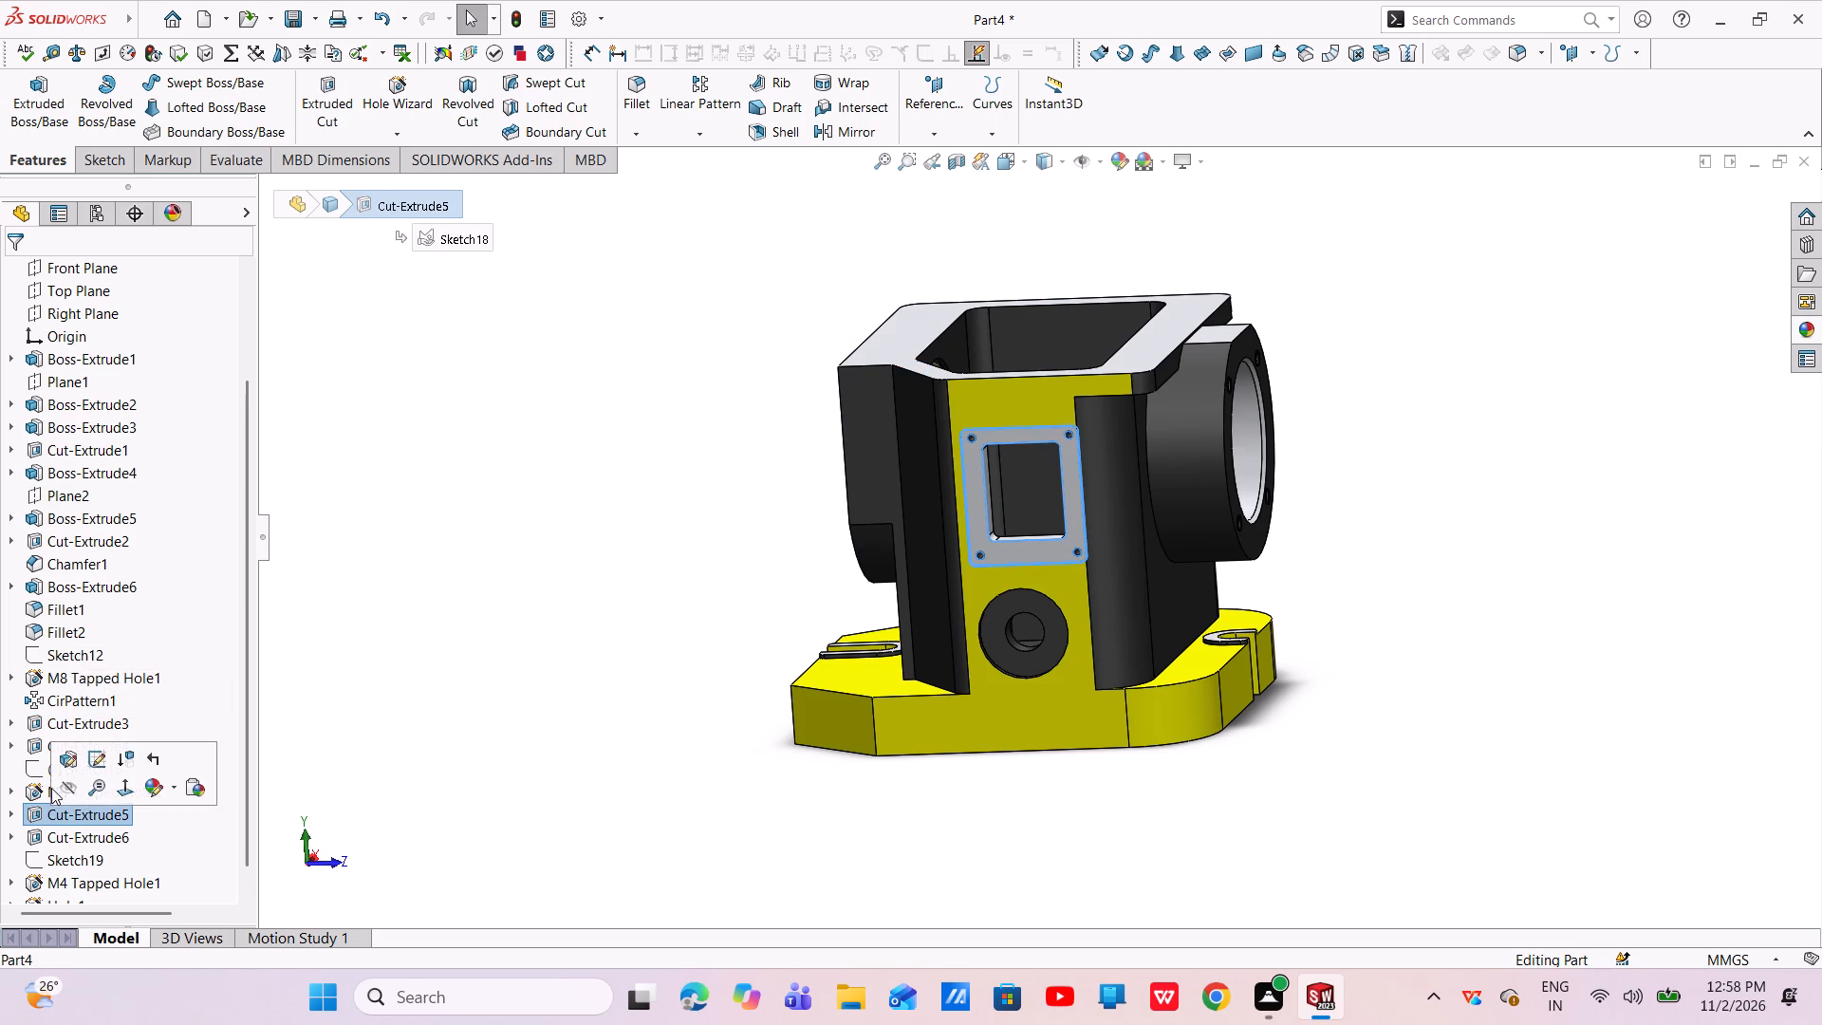
left_click(96, 753)
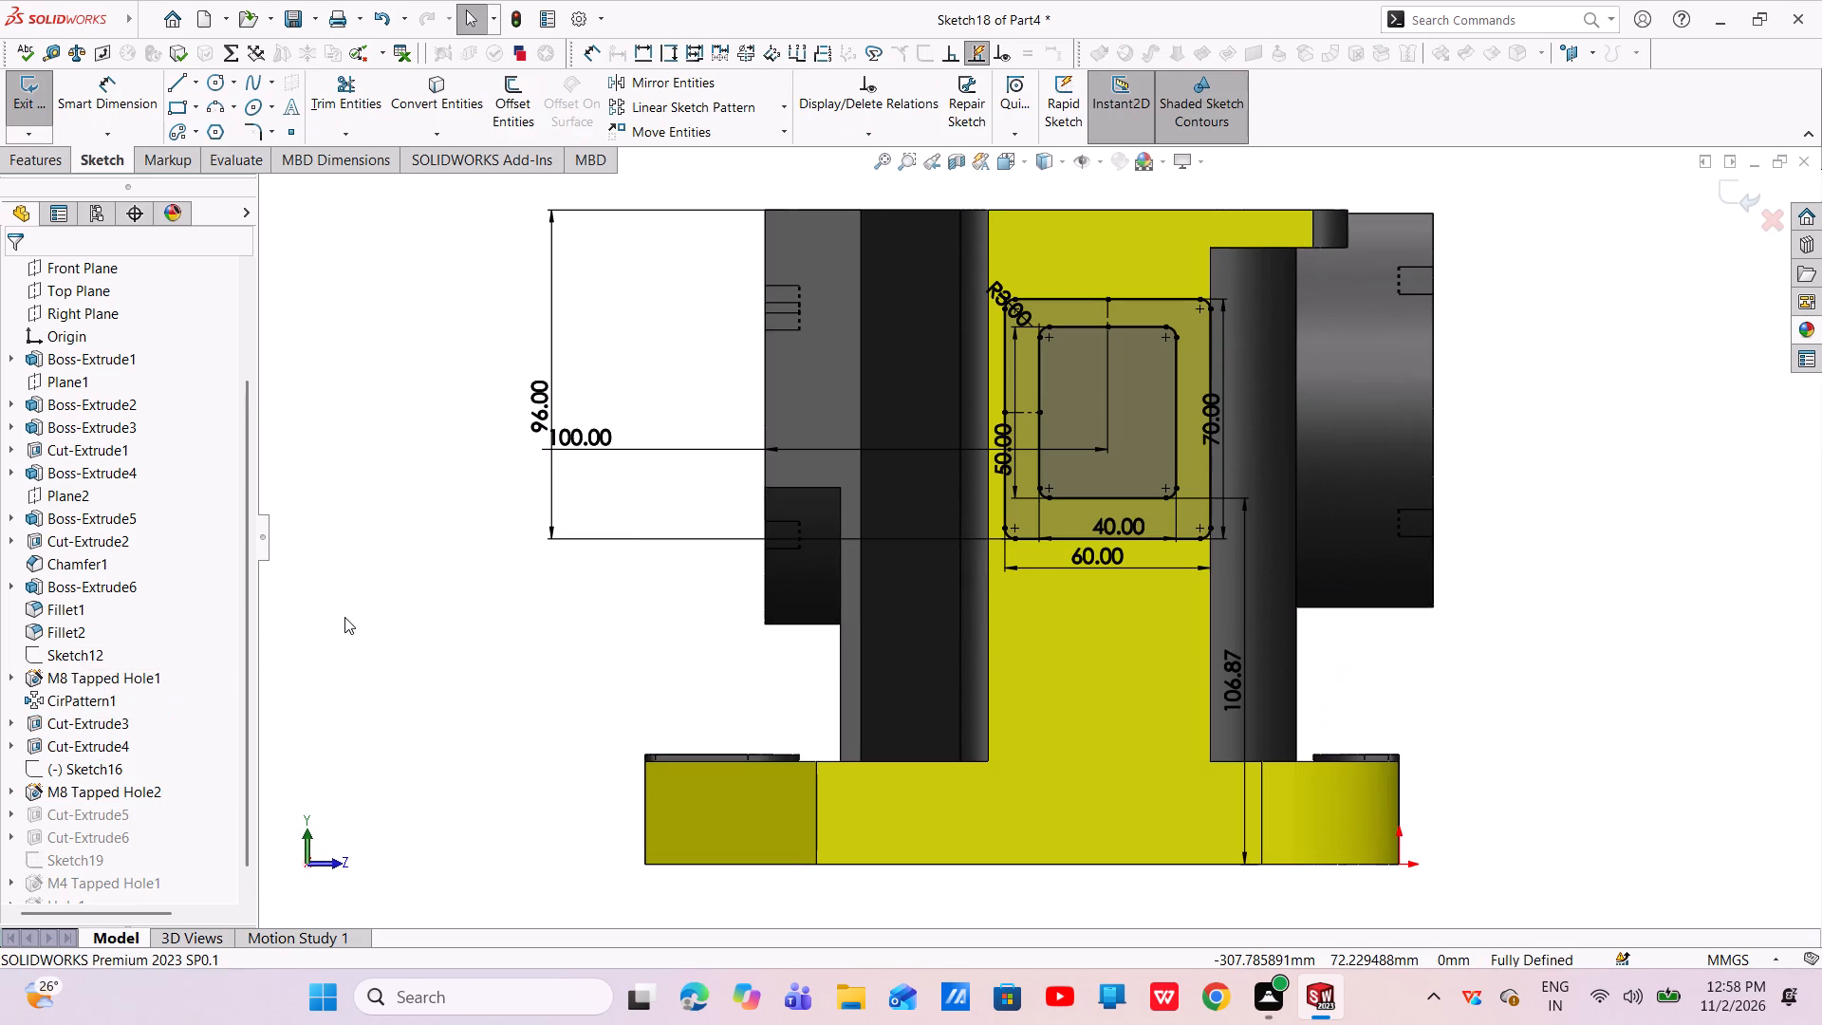
Delete the horizontal dimension that locates the window's vertical centreline from the housing's edge opposite the round boss.
left_click(608, 440)
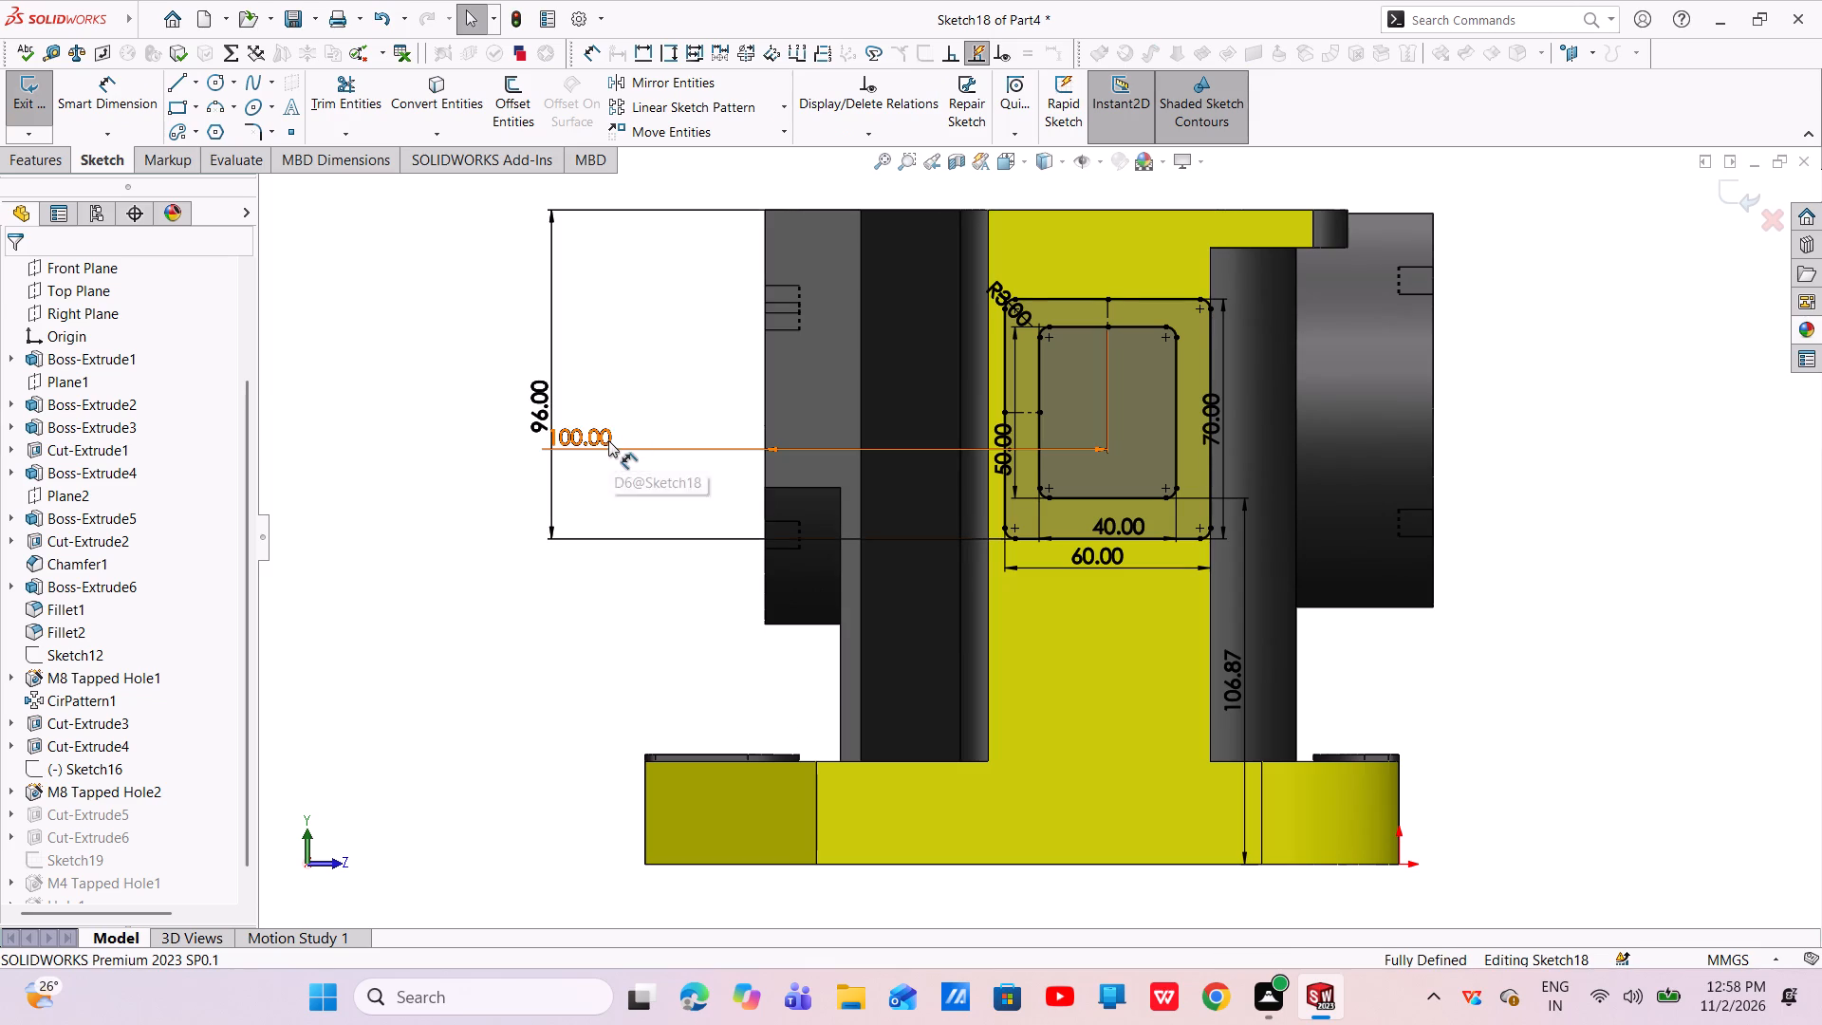
right_click(608, 440)
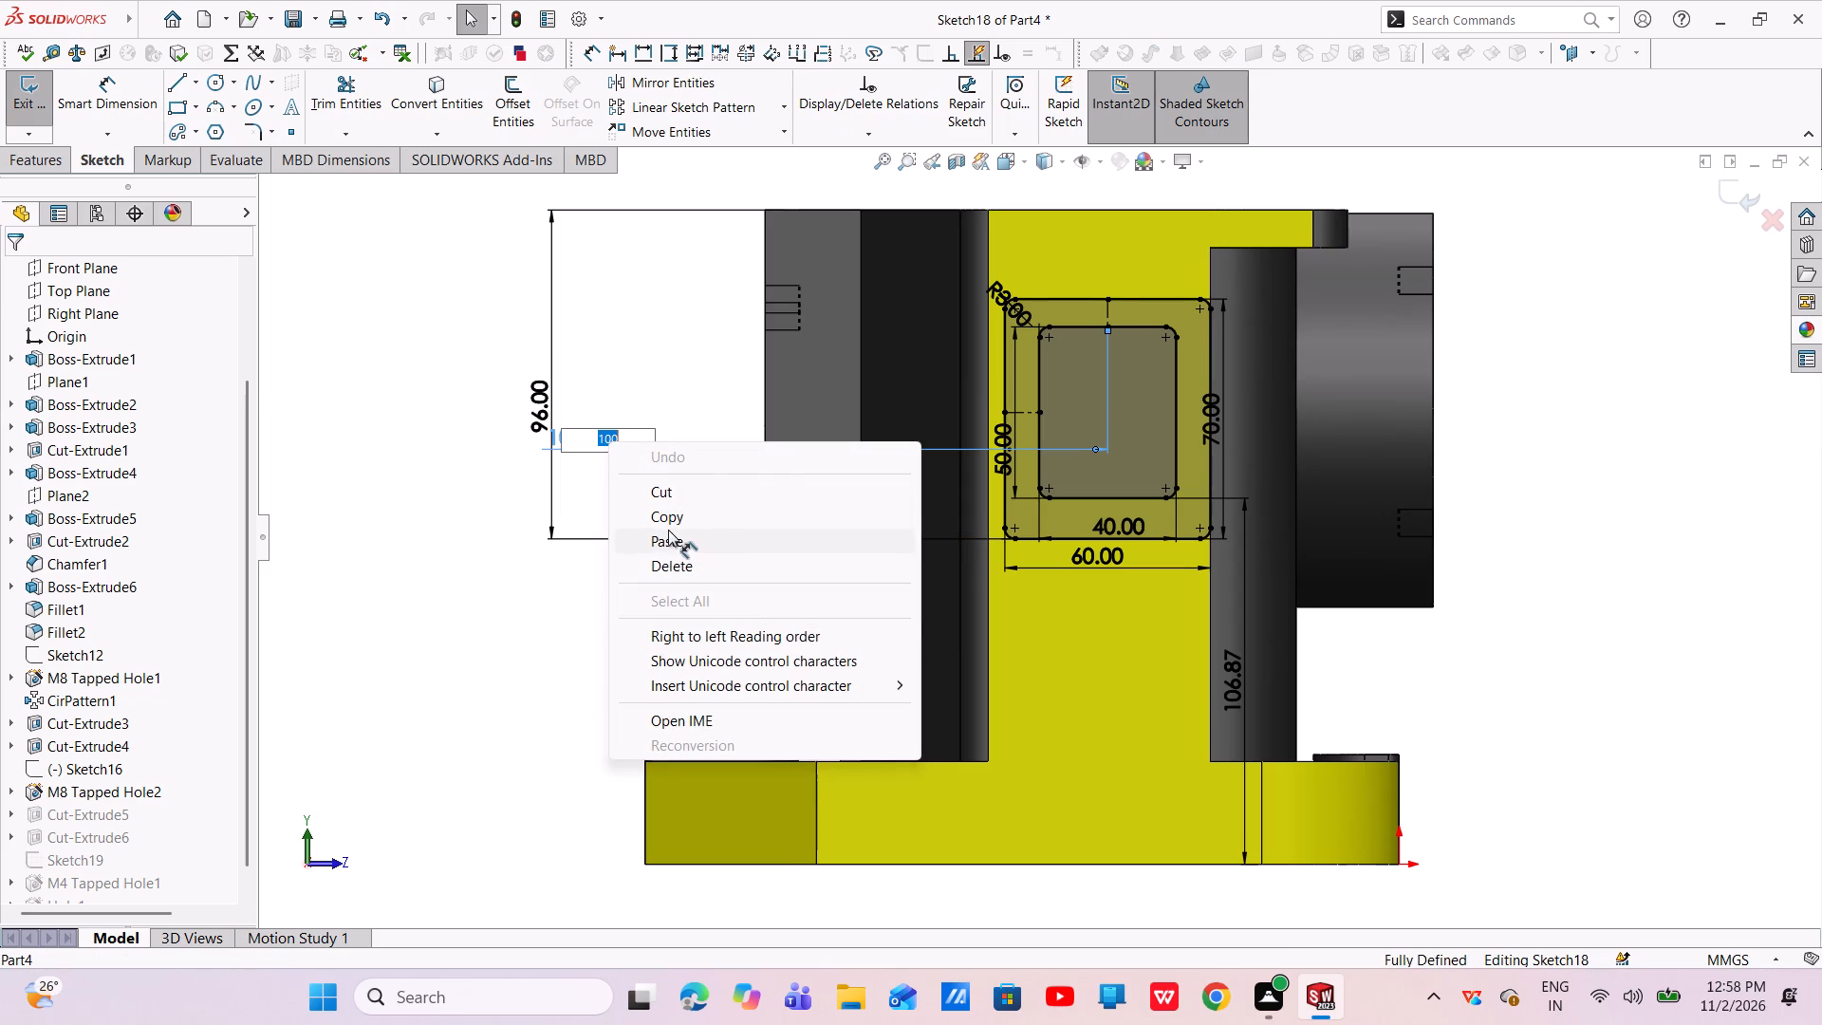
key("Escape")
key("Escape")
key("Escape")
left_click(701, 450)
right_click(701, 450)
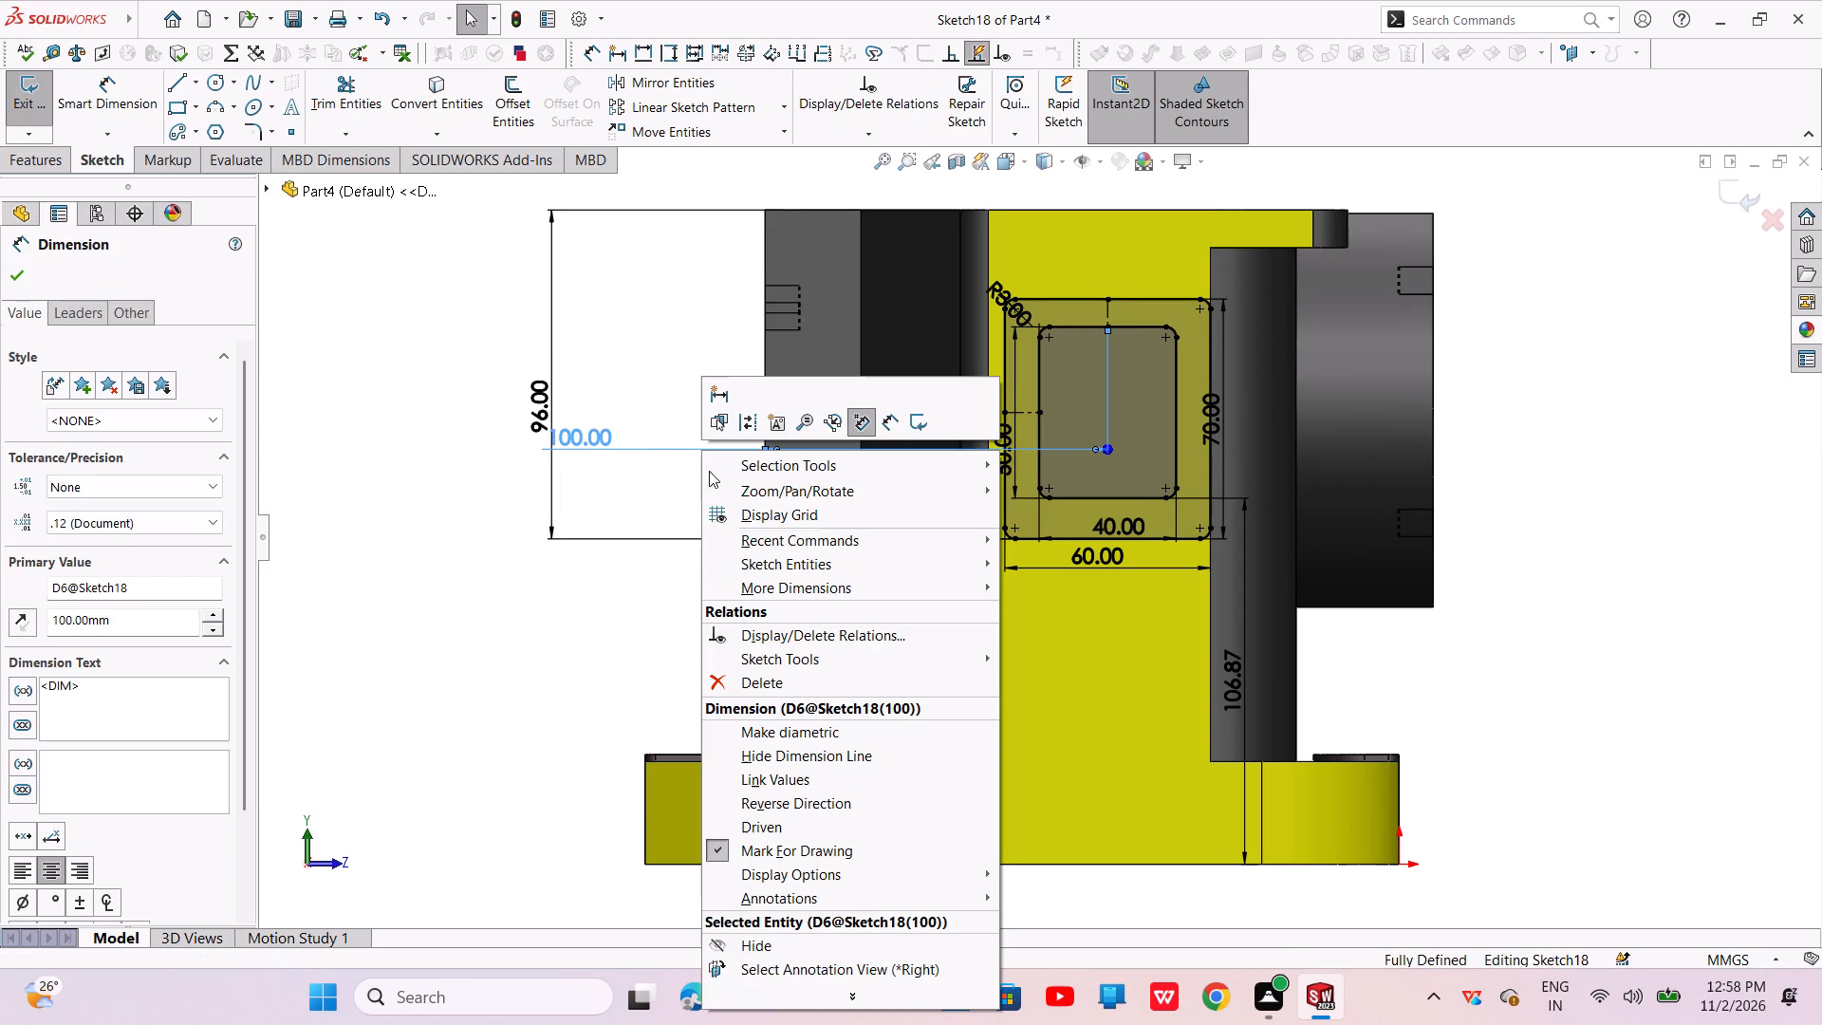
left_click(732, 685)
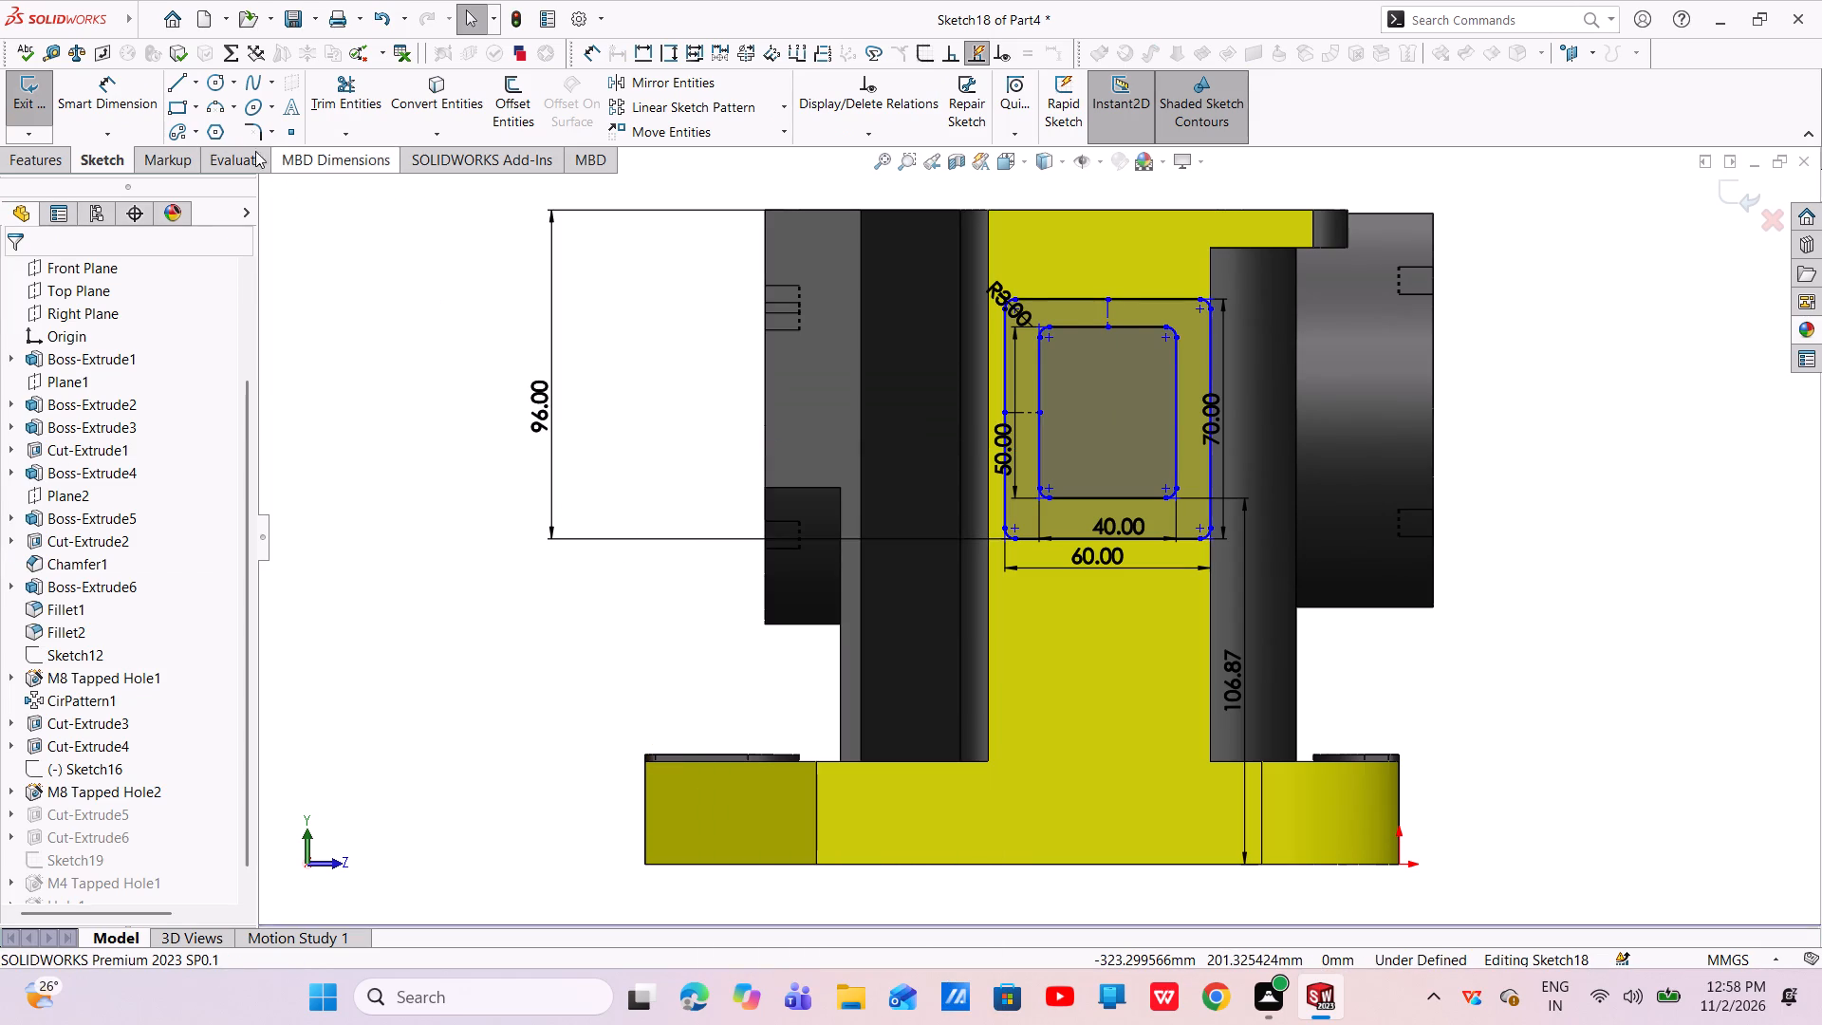
Dimension the window's vertical centreline 100 mm from the round boss's outer end face and exit the sketch.
left_click(124, 100)
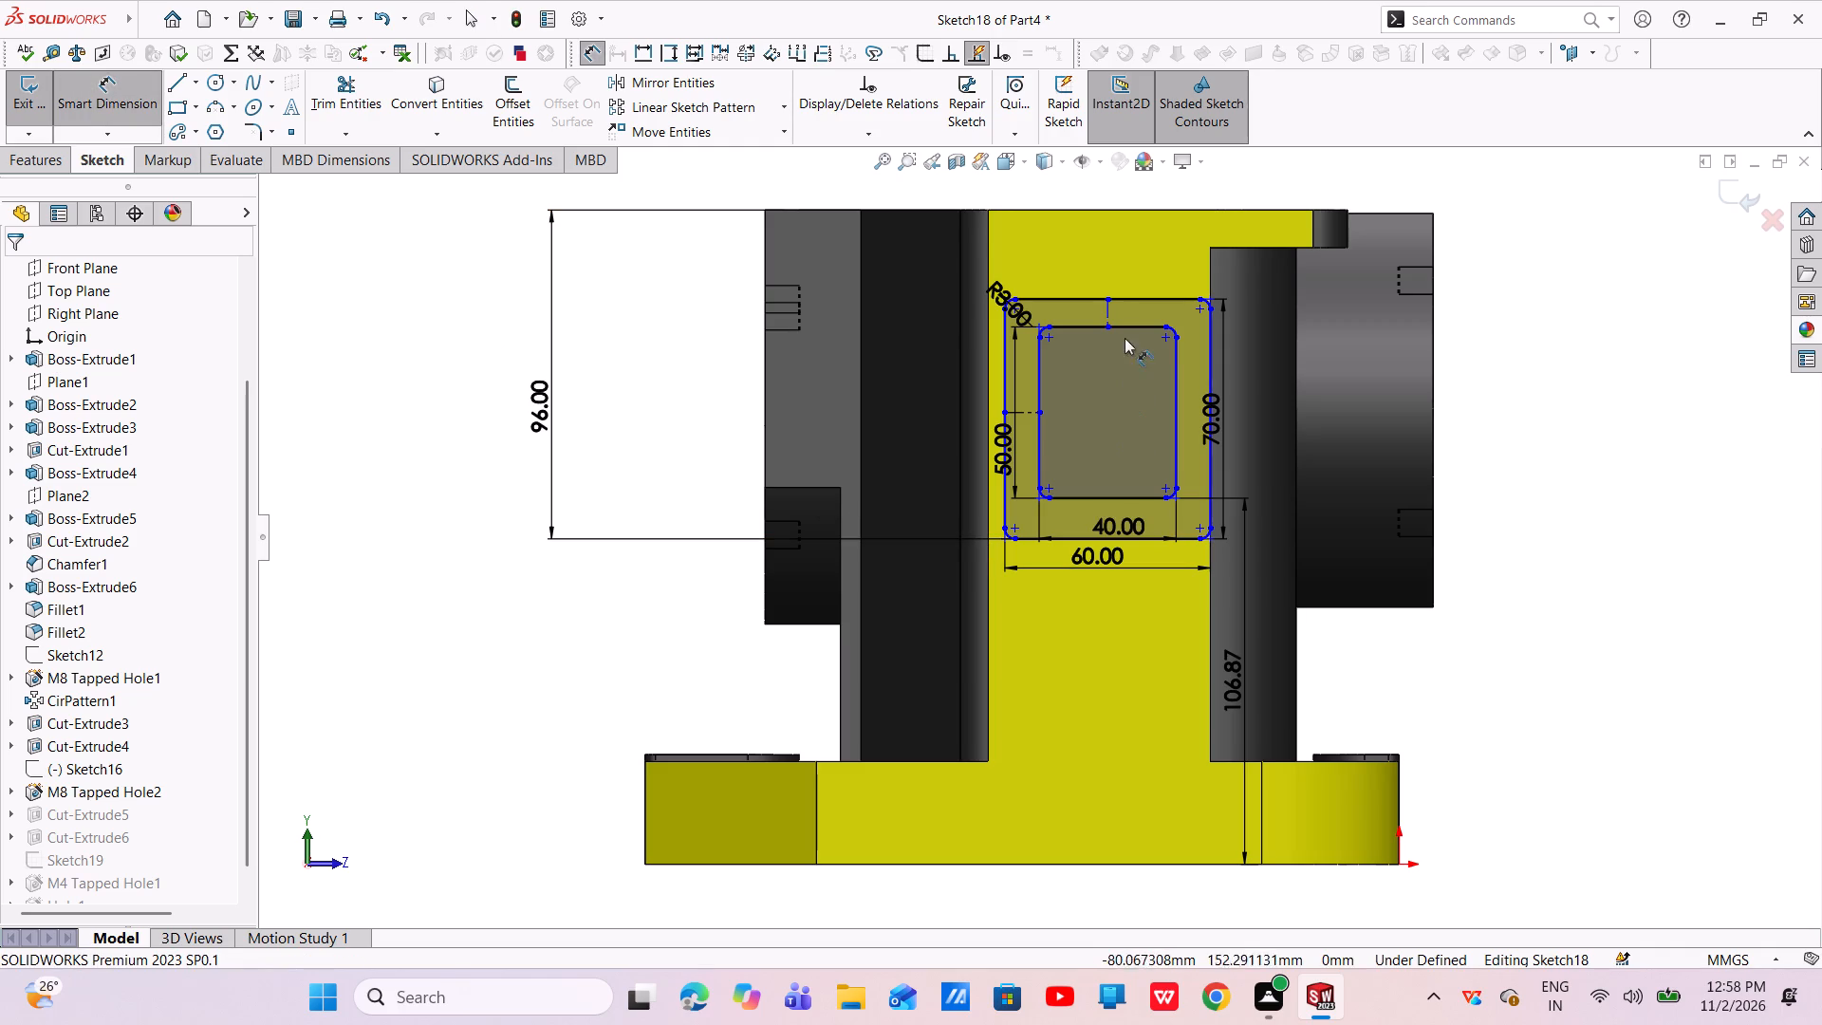
left_click(1108, 307)
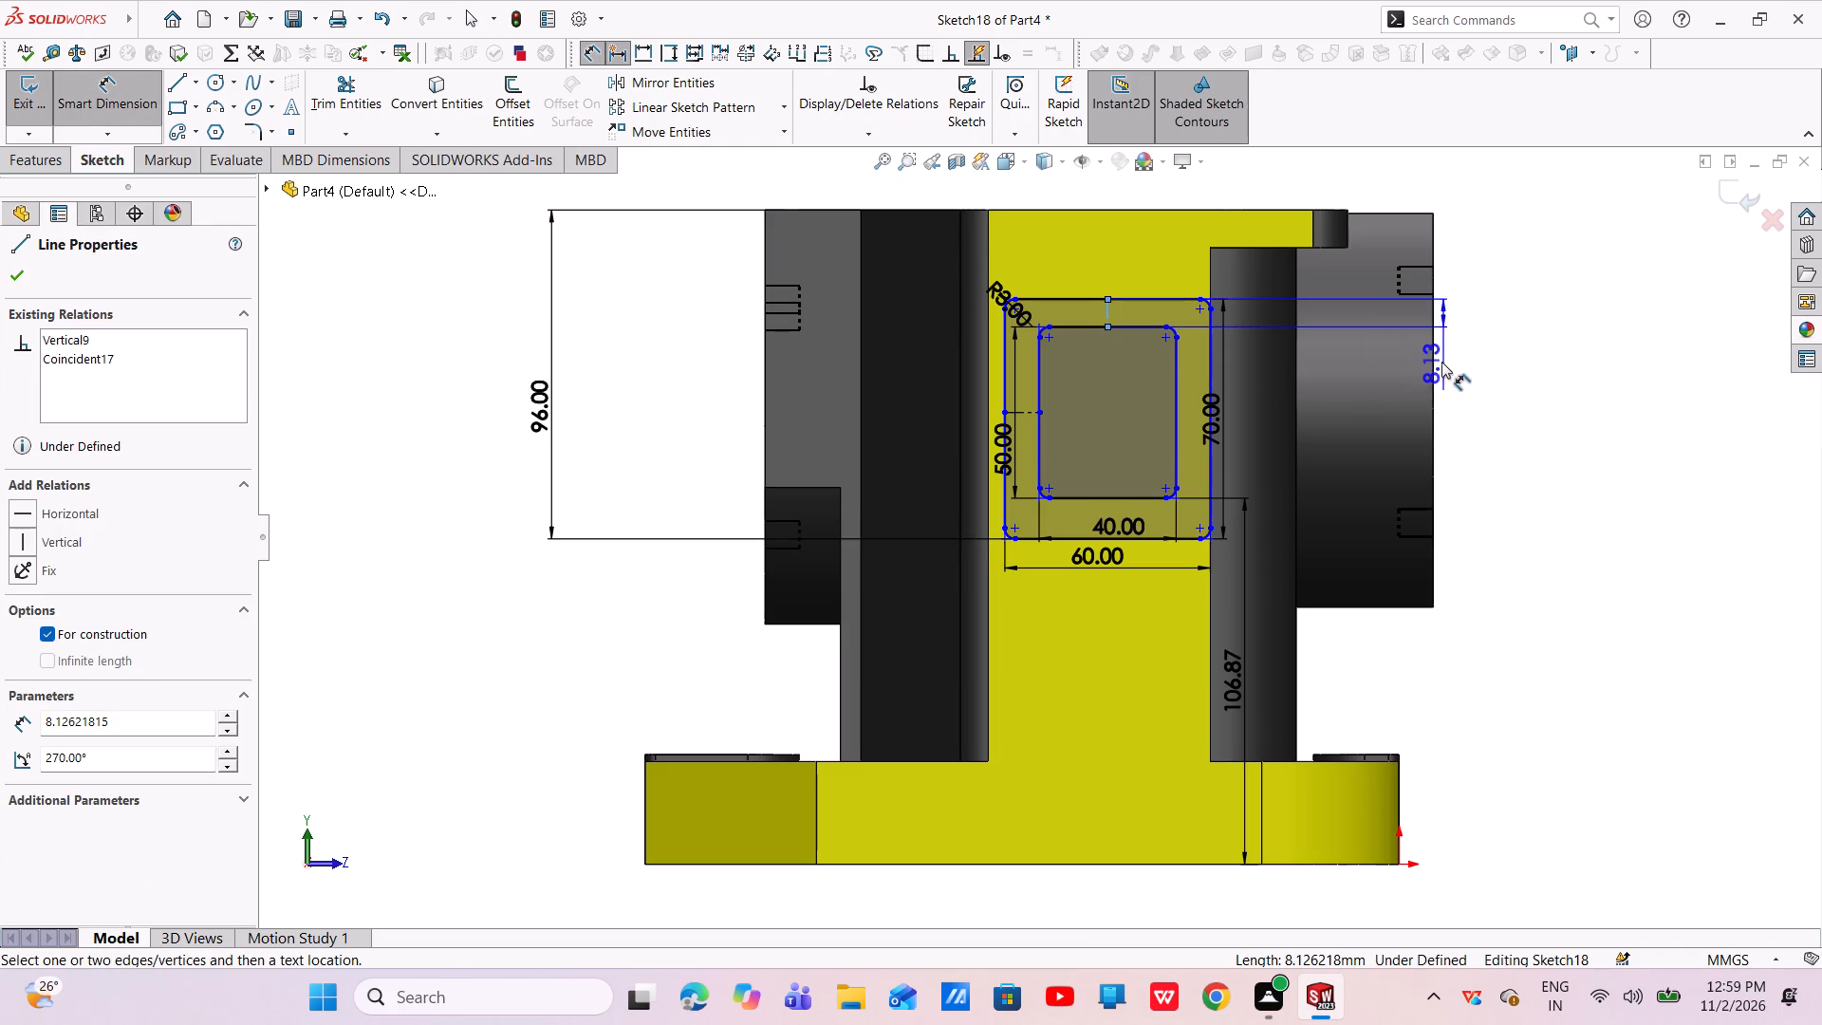
left_click(1432, 355)
left_click(1516, 477)
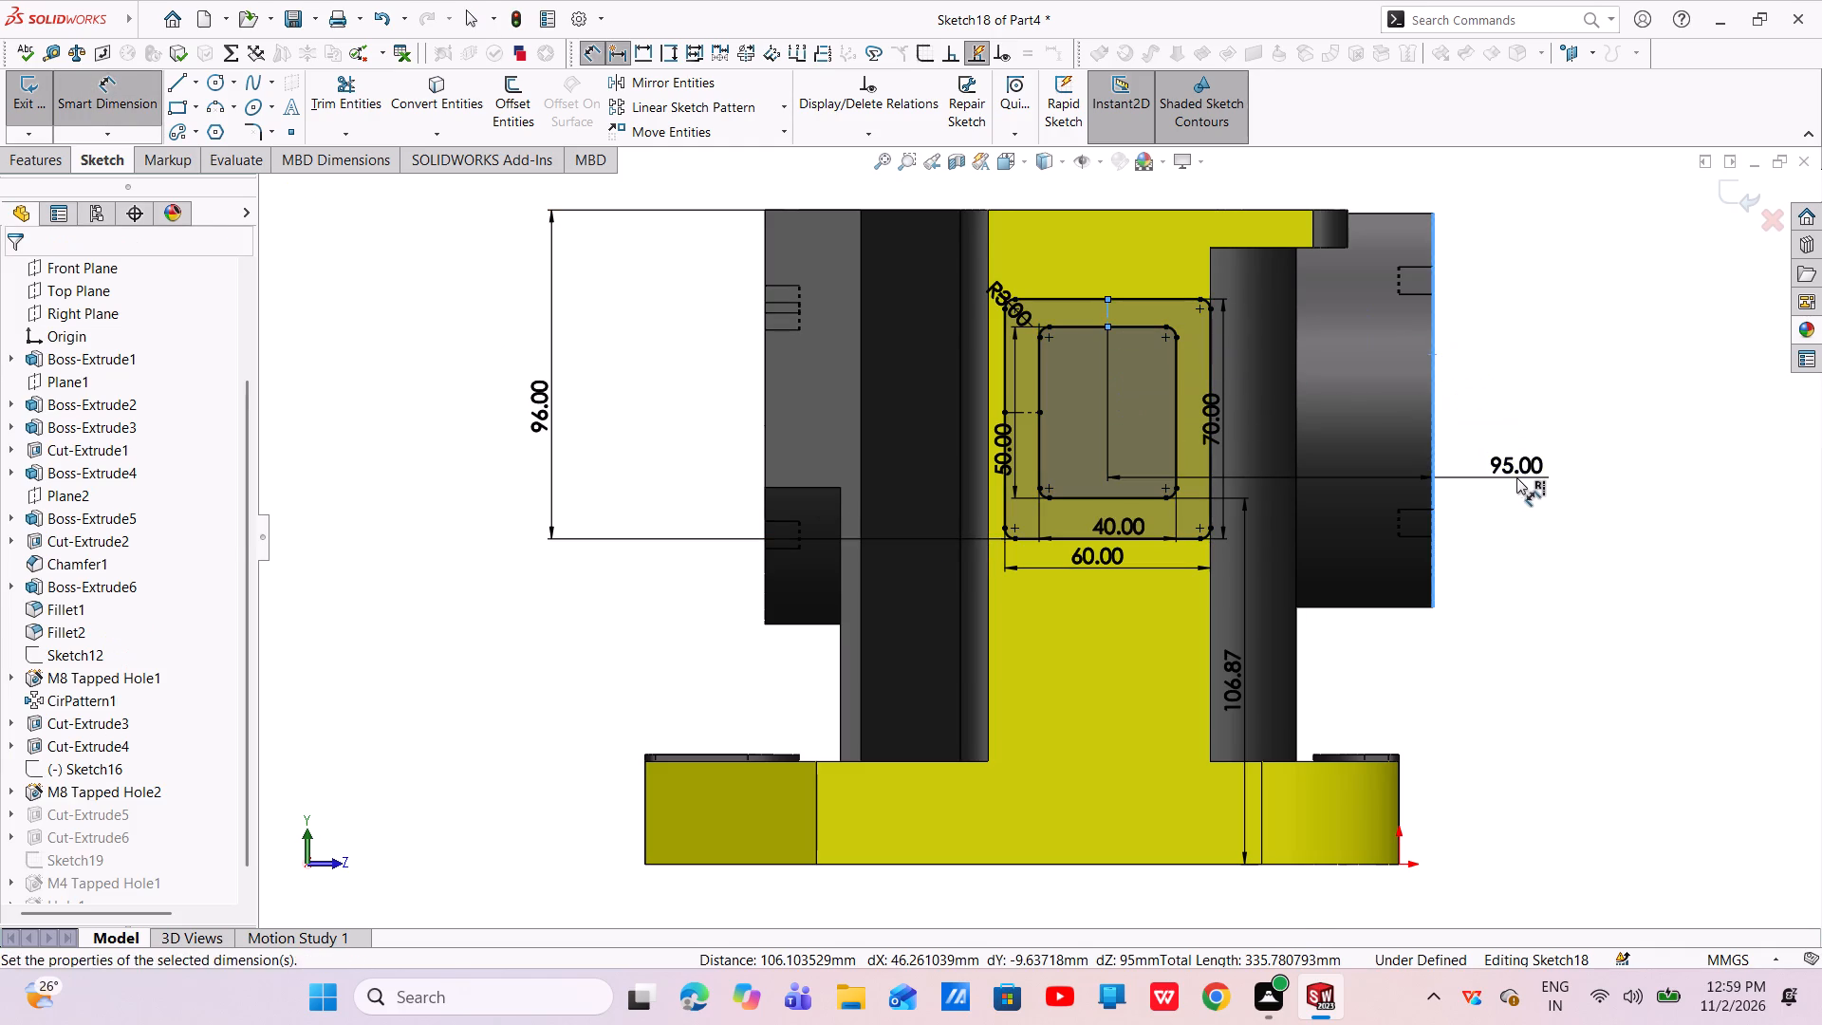
key("BackSpace")
type("100")
key("Return")
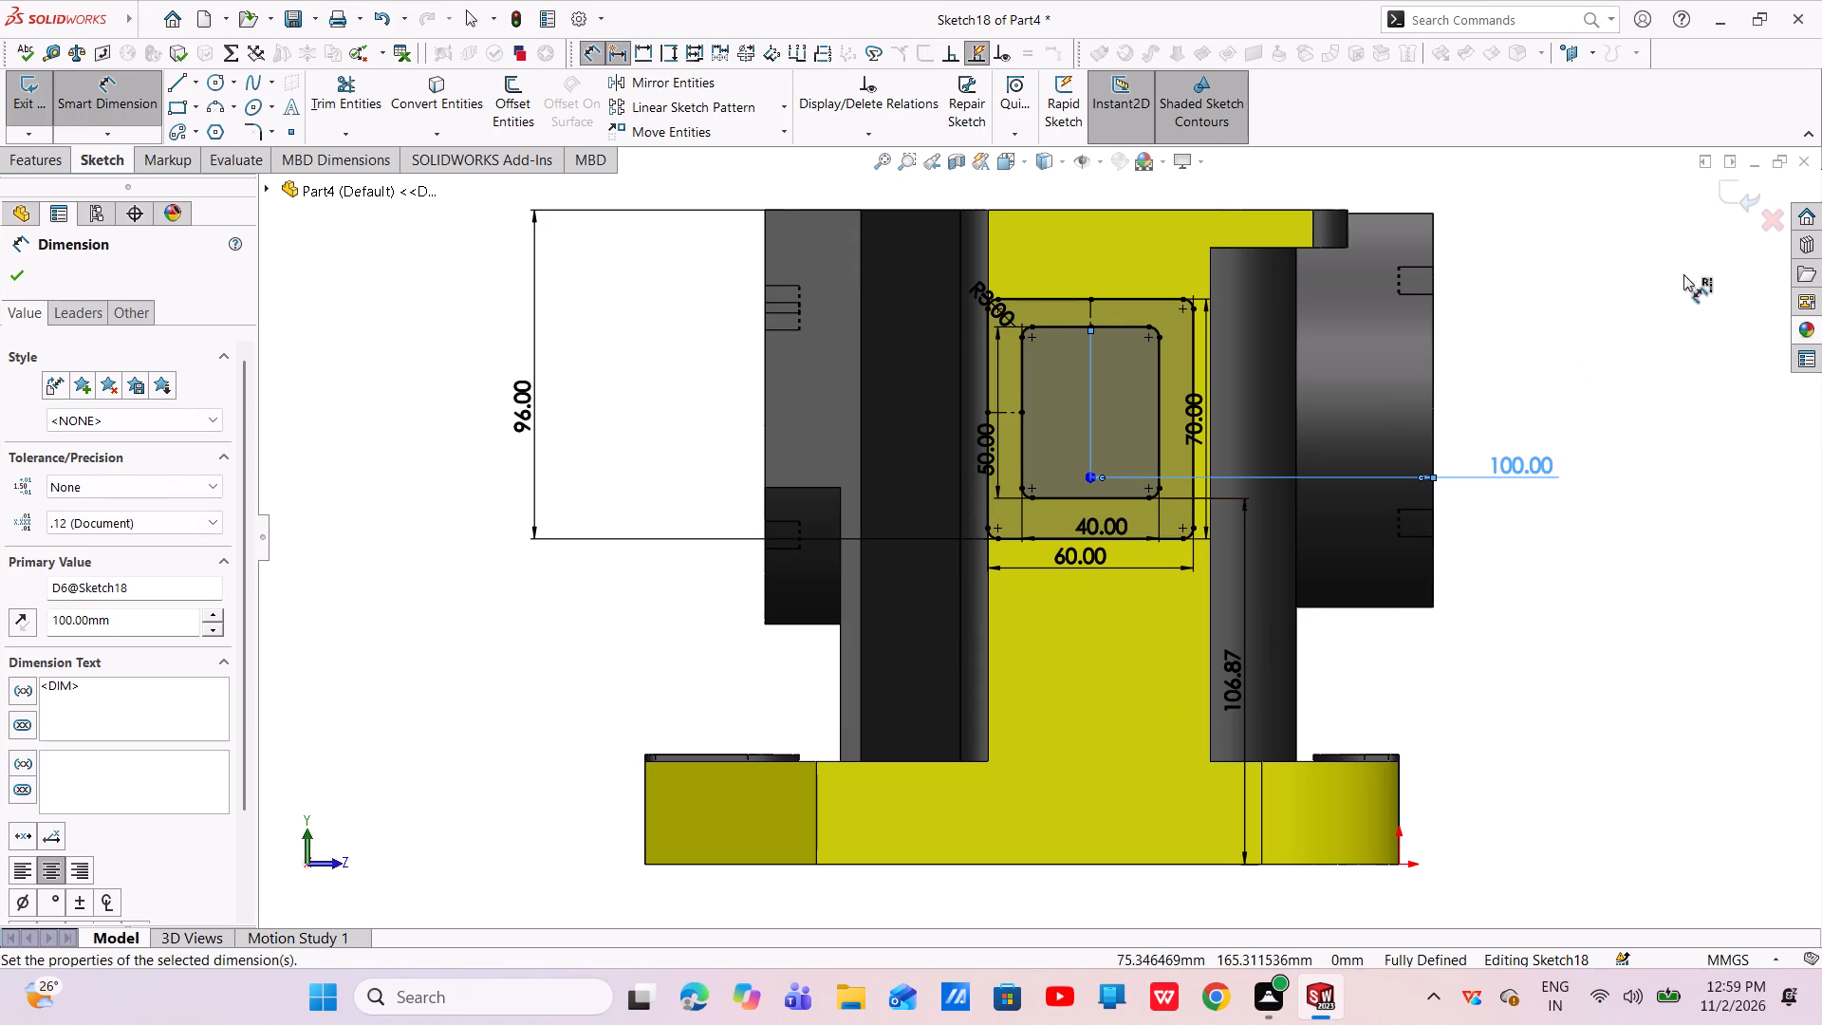
left_click(1729, 196)
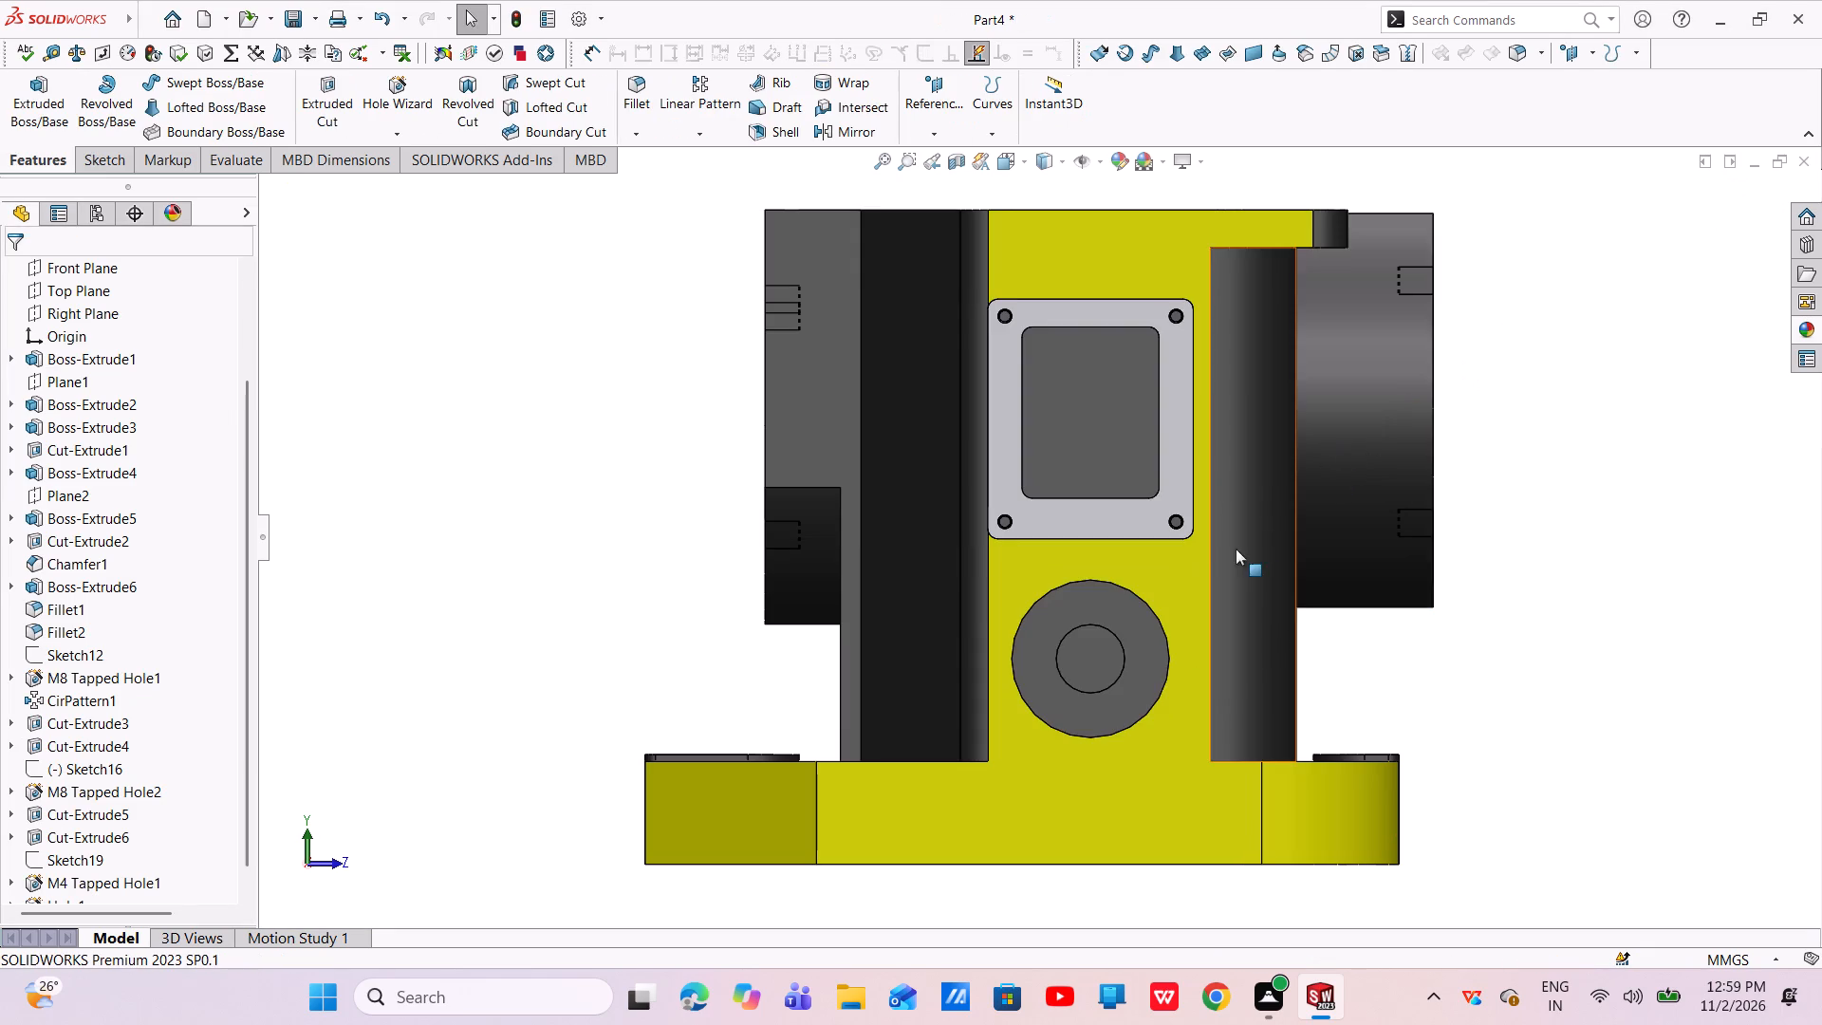
Apply the polished aluminum appearance to the counterbored hole's counterbore wall, counterbore floor and inner bore.
scroll(1224, 555, "up", 4)
middle_click_drag(1212, 594, 1343, 708)
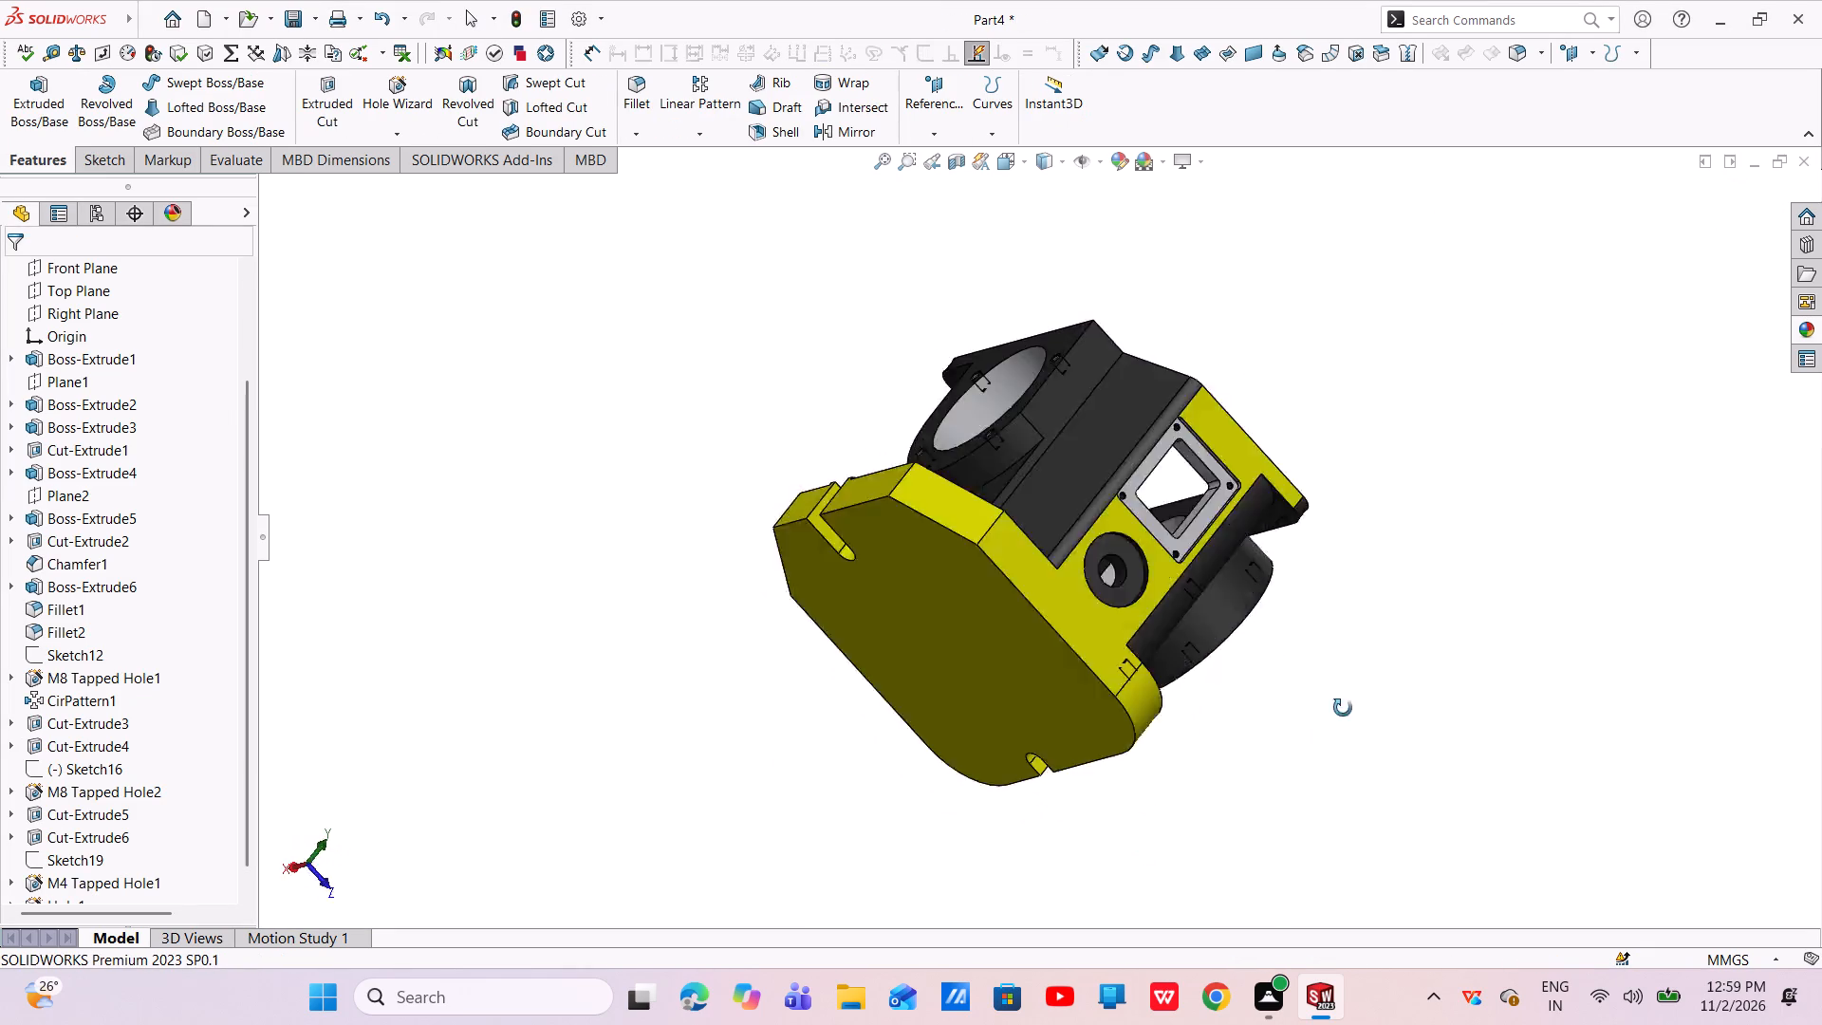
middle_click_drag(1343, 708, 1164, 695)
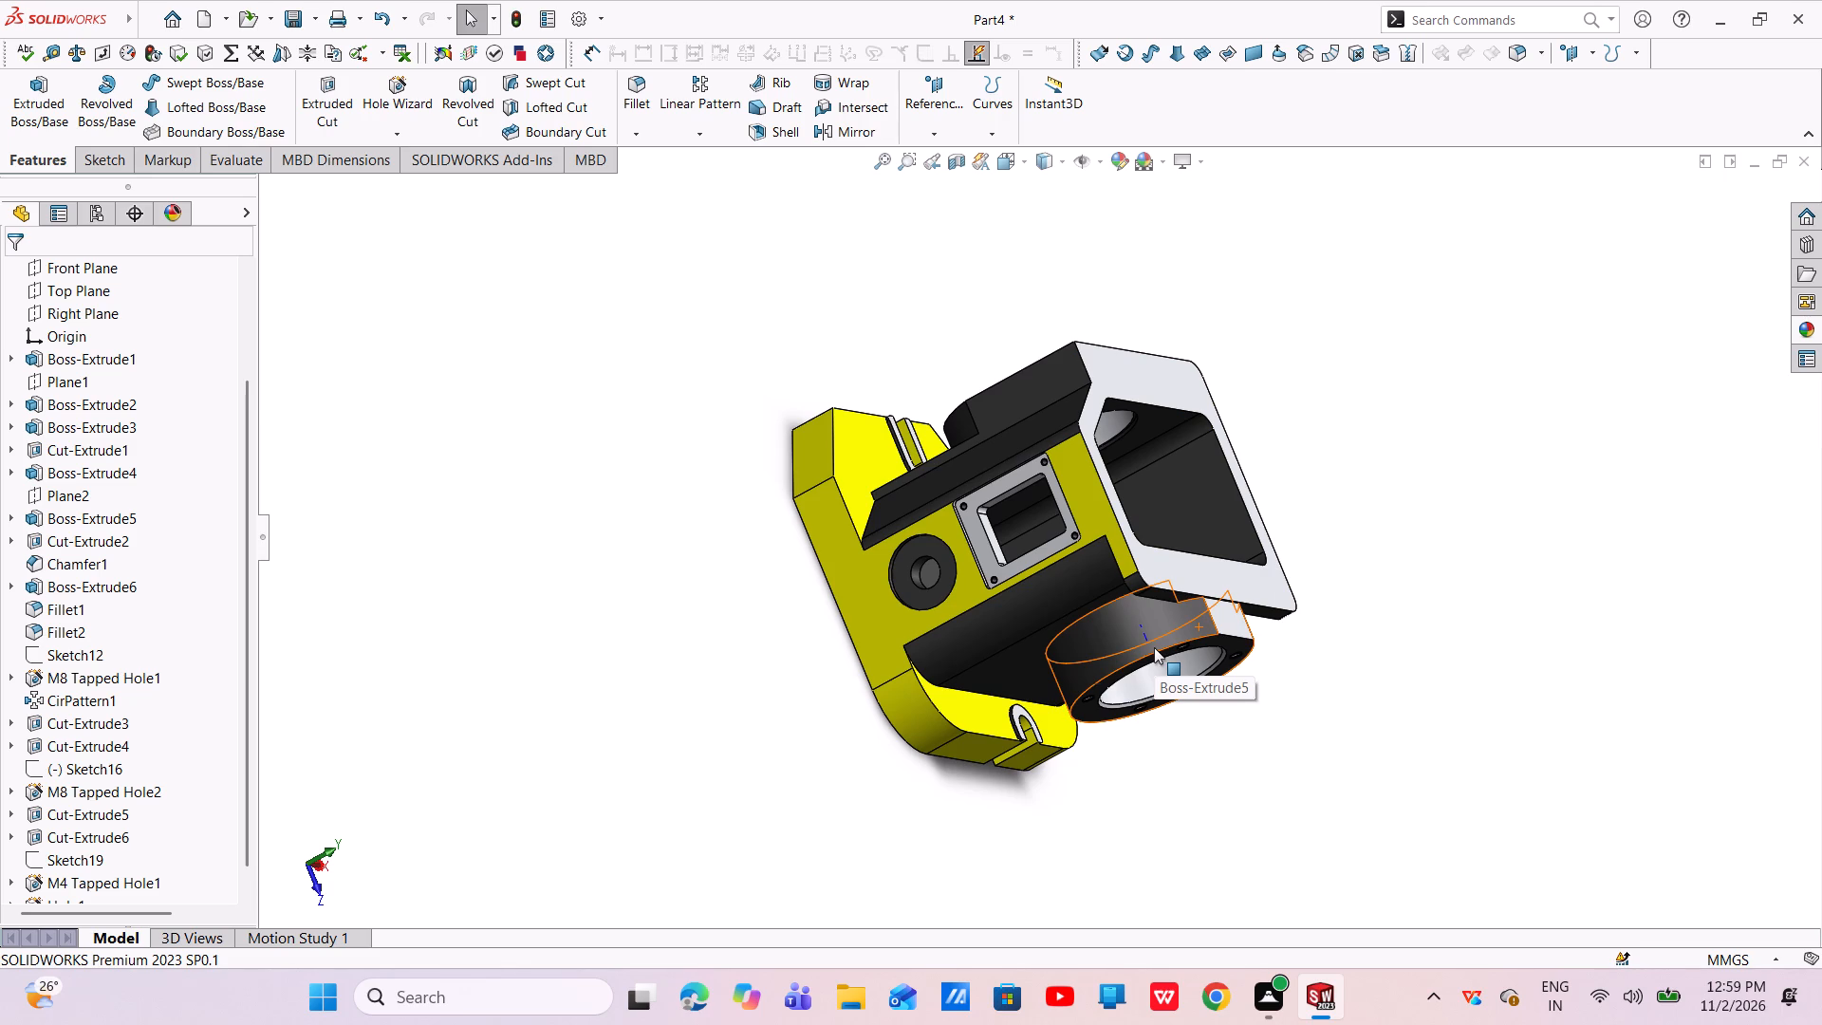
scroll(970, 606, "down", 5)
middle_click_drag(900, 610, 873, 627)
scroll(897, 610, "down", 1)
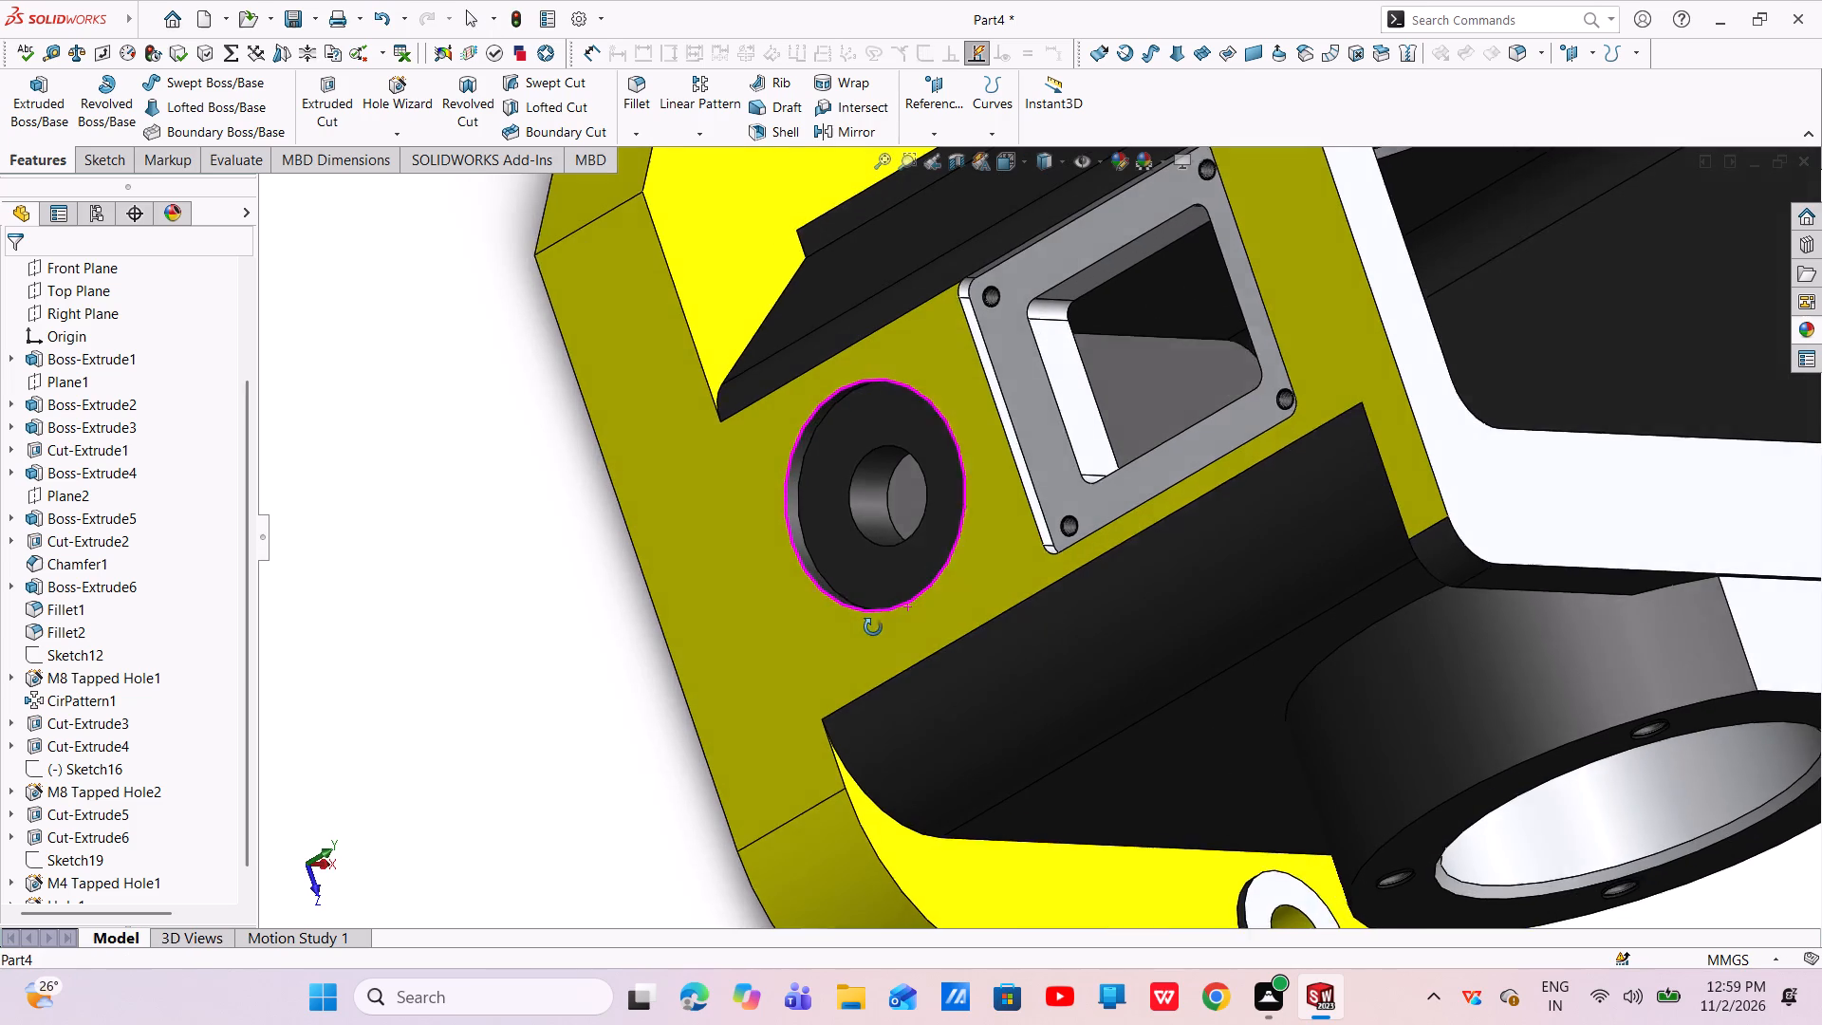
middle_click_drag(873, 627, 869, 634)
left_click(800, 522)
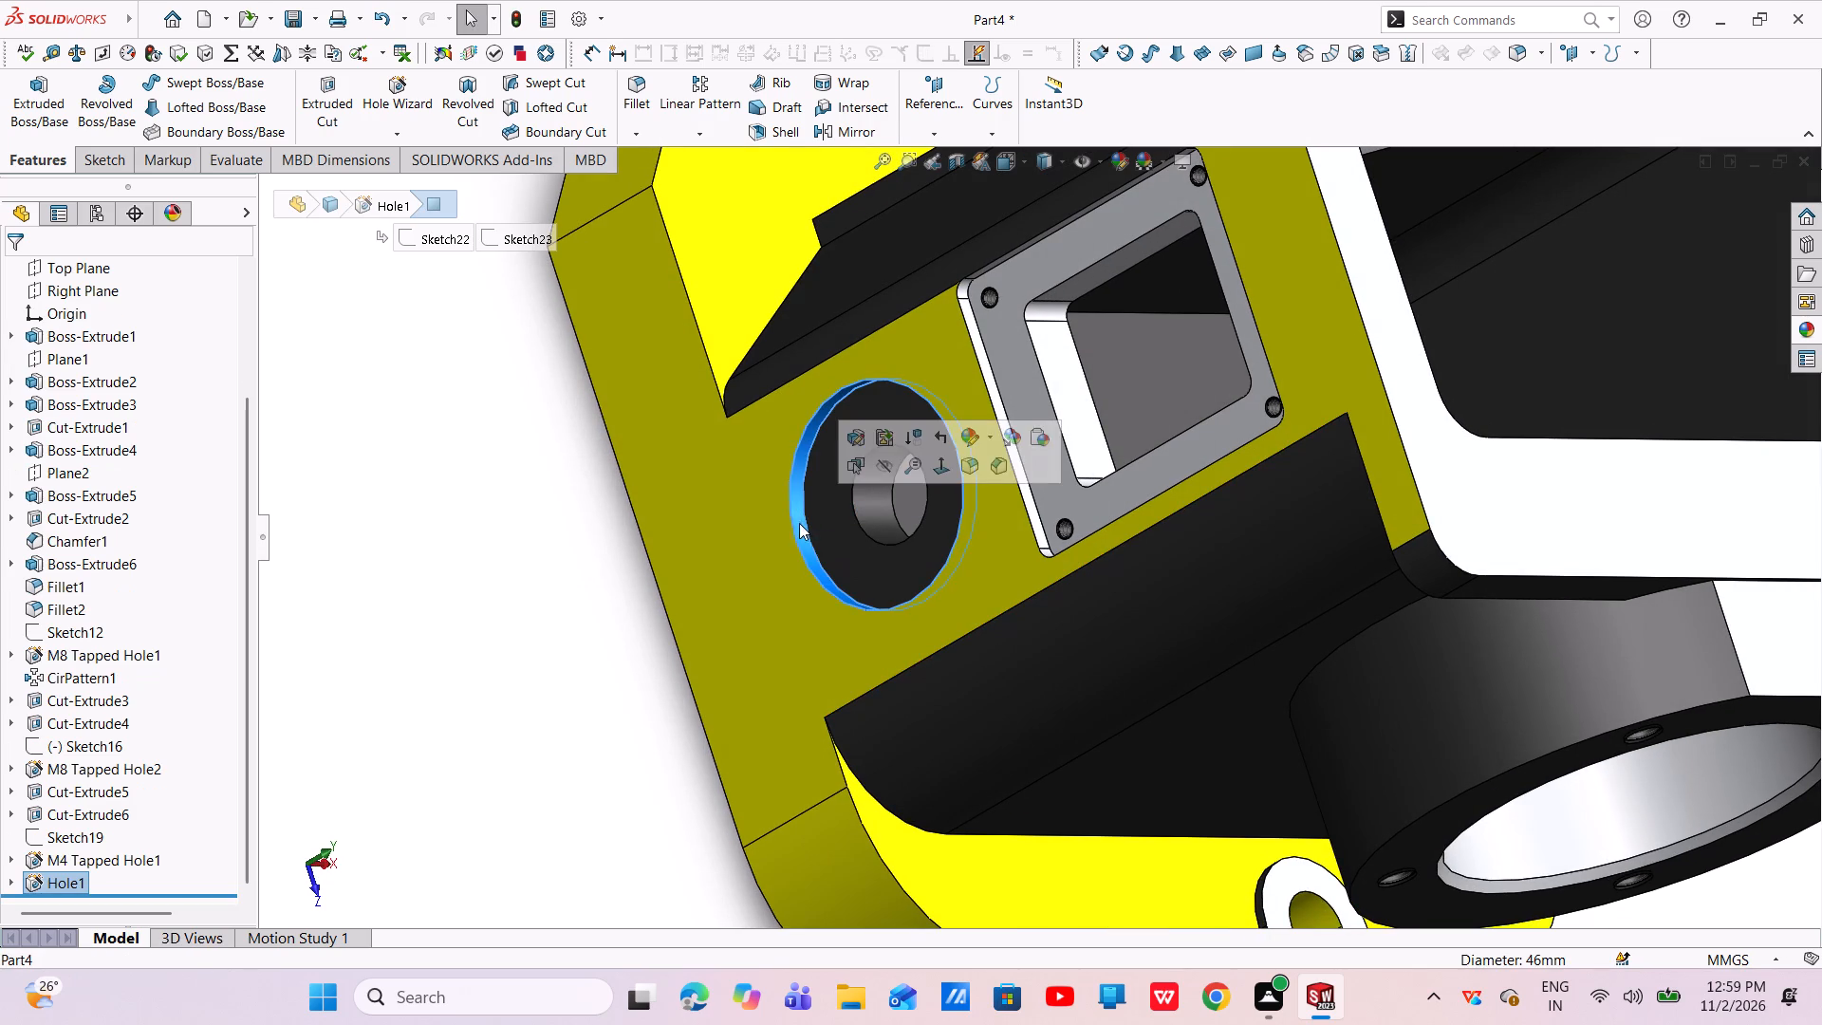
left_click(836, 491, "ctrl")
left_click(865, 490, "ctrl")
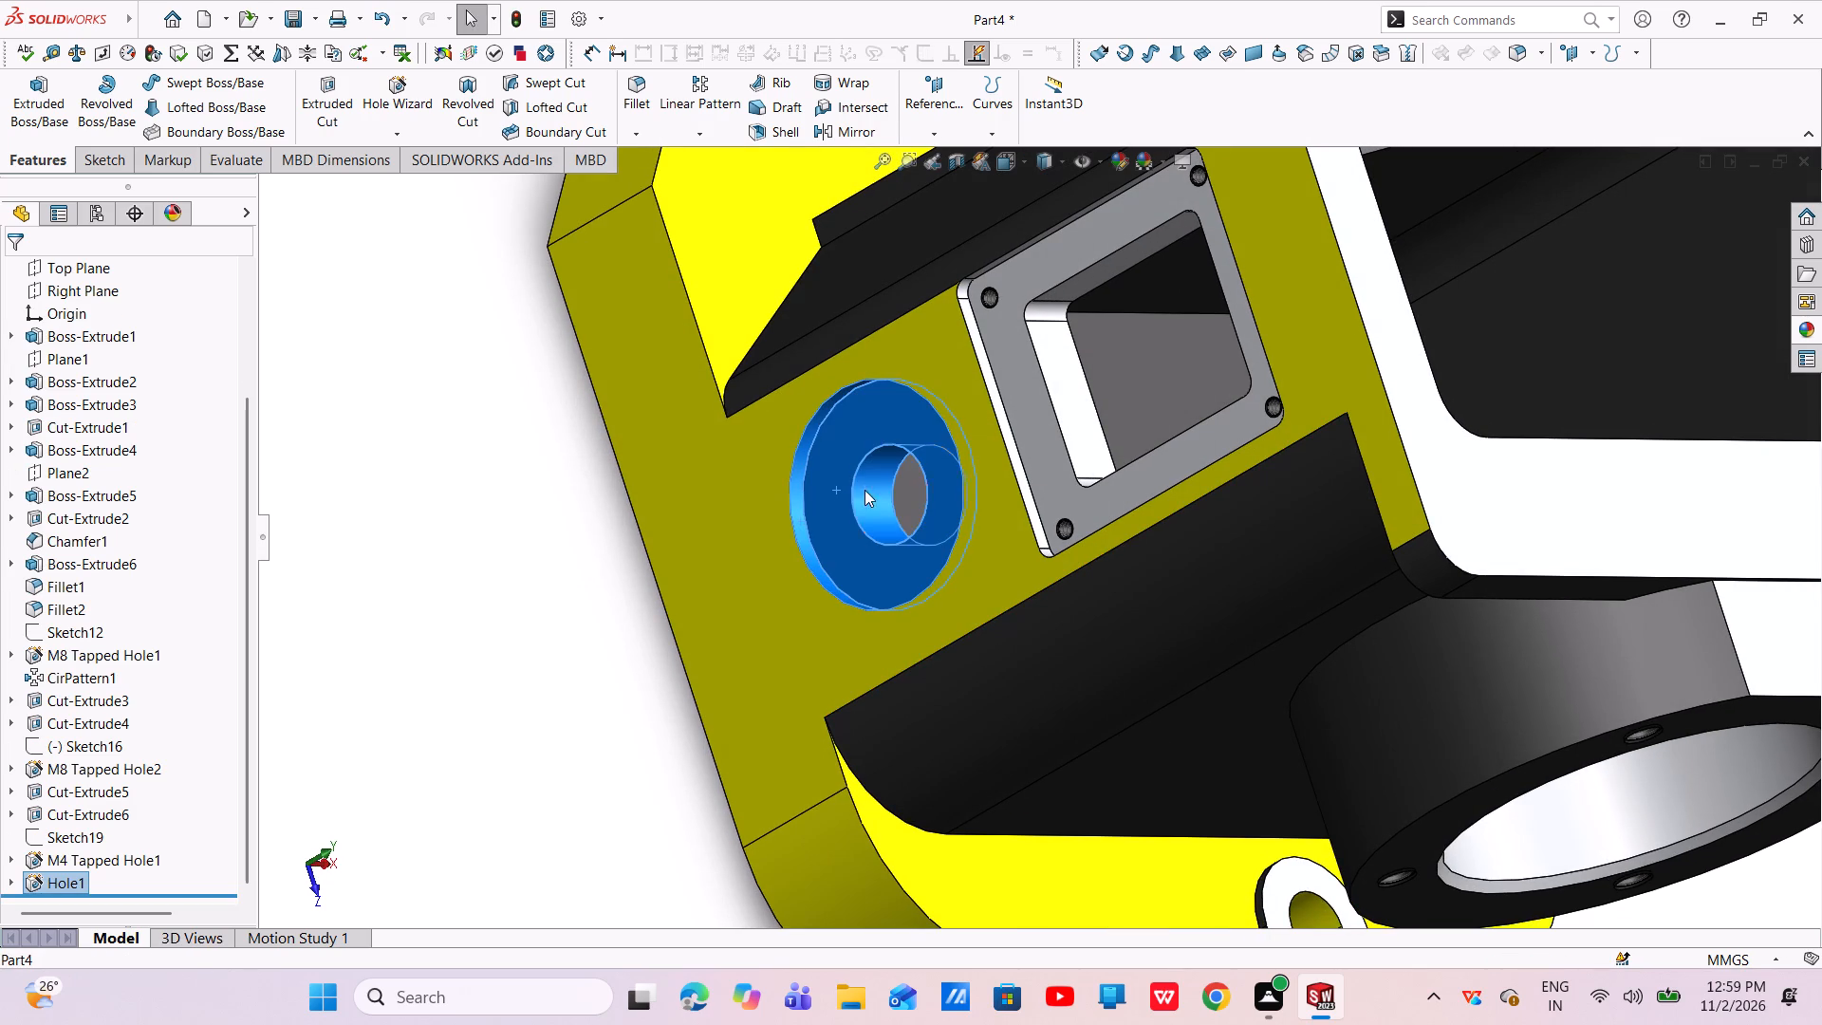
left_click(1804, 335)
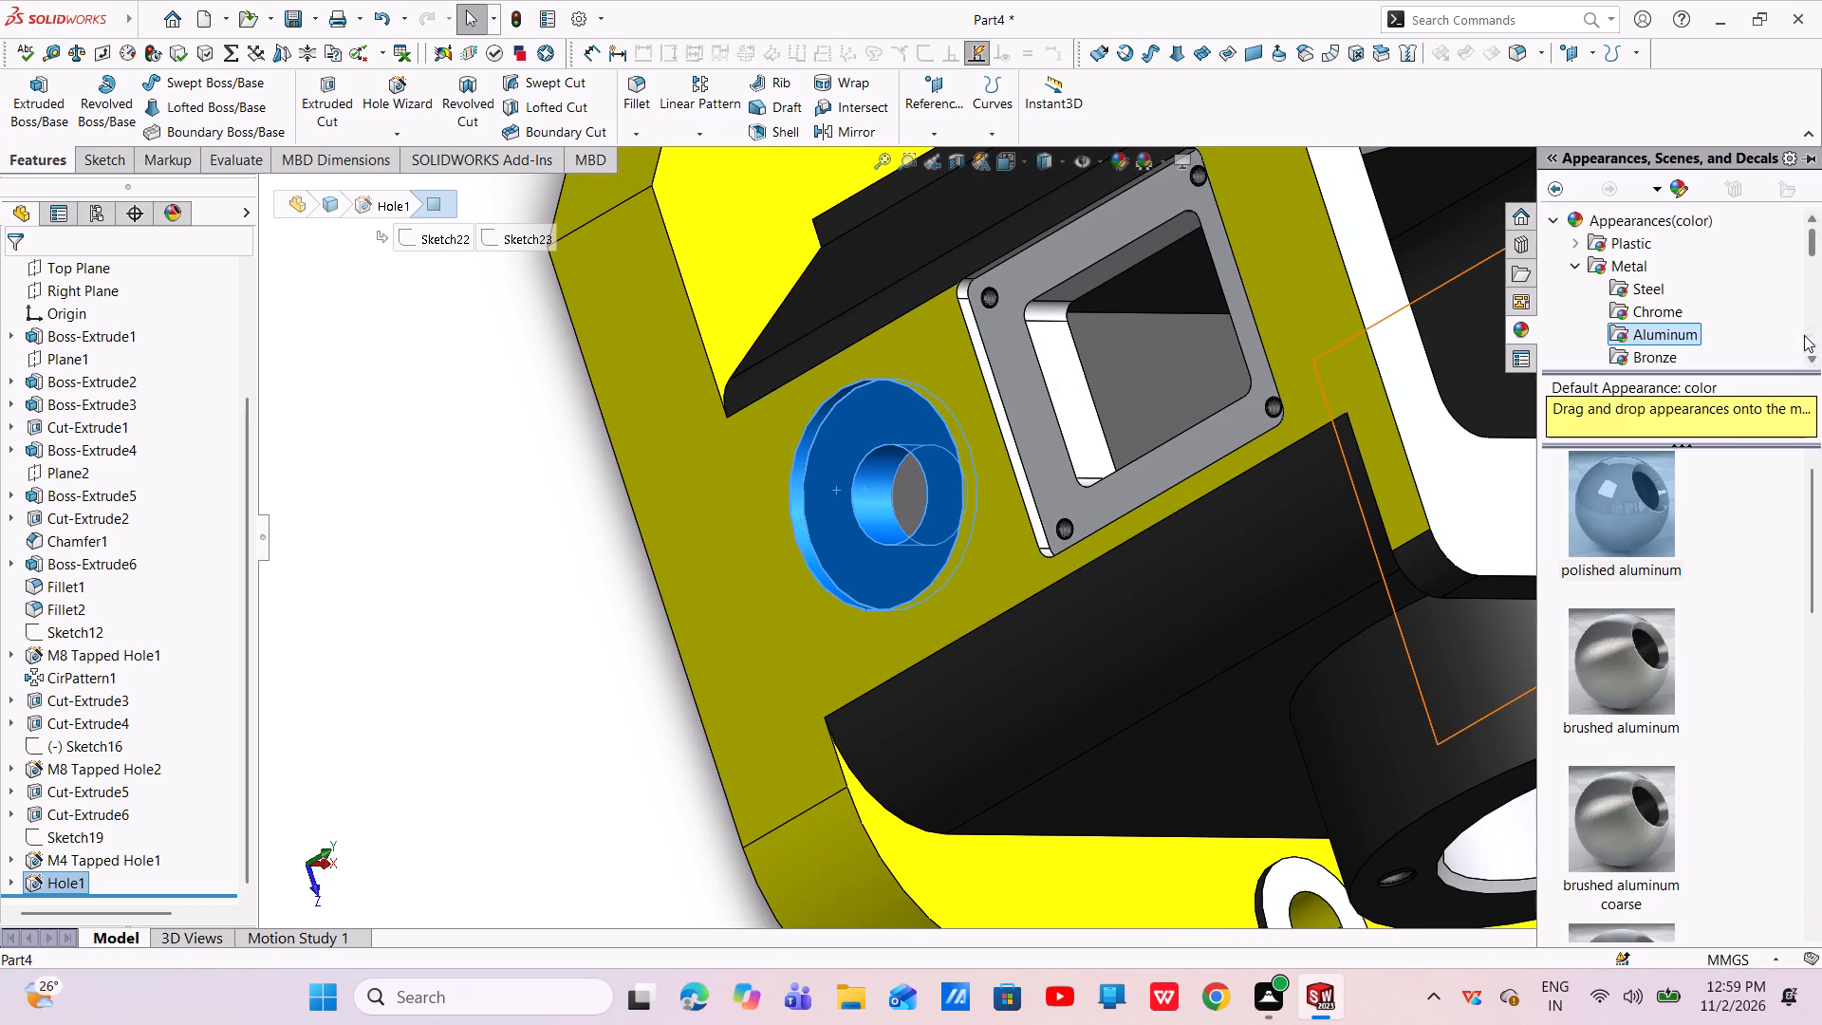
double_click(1630, 535)
scroll(731, 643, "up", 5)
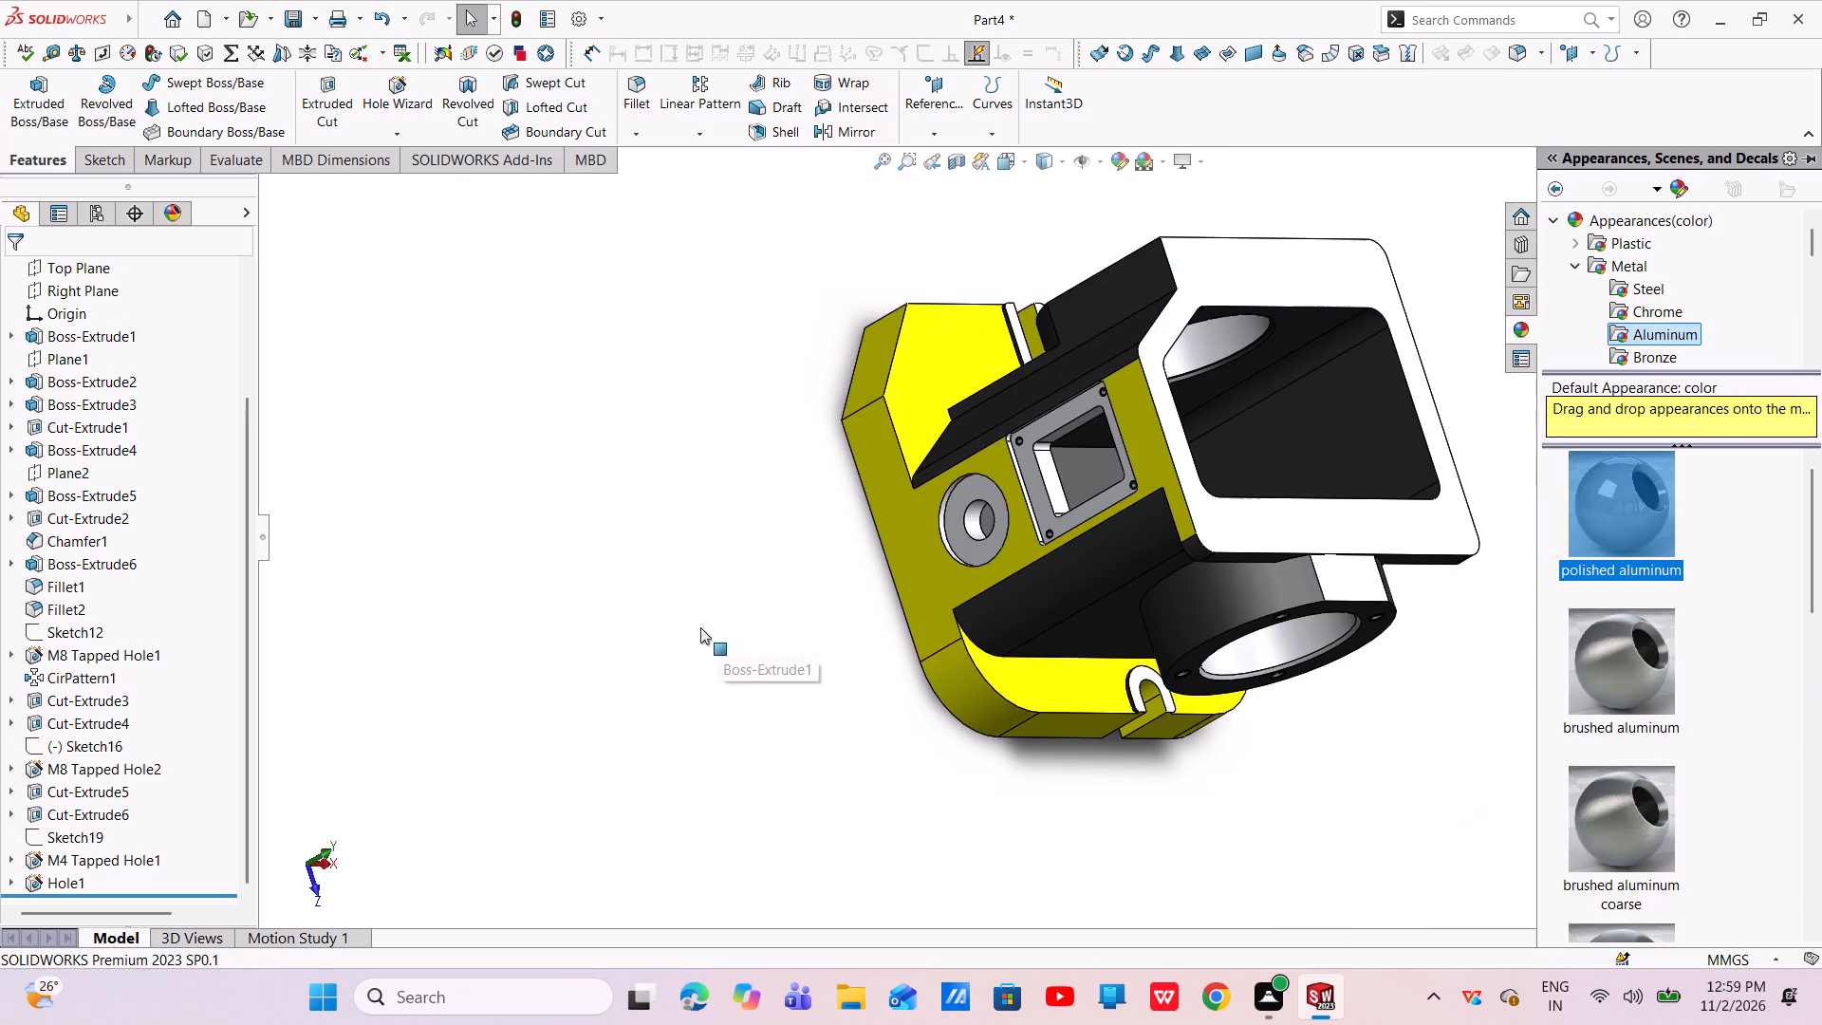
left_click(700, 627)
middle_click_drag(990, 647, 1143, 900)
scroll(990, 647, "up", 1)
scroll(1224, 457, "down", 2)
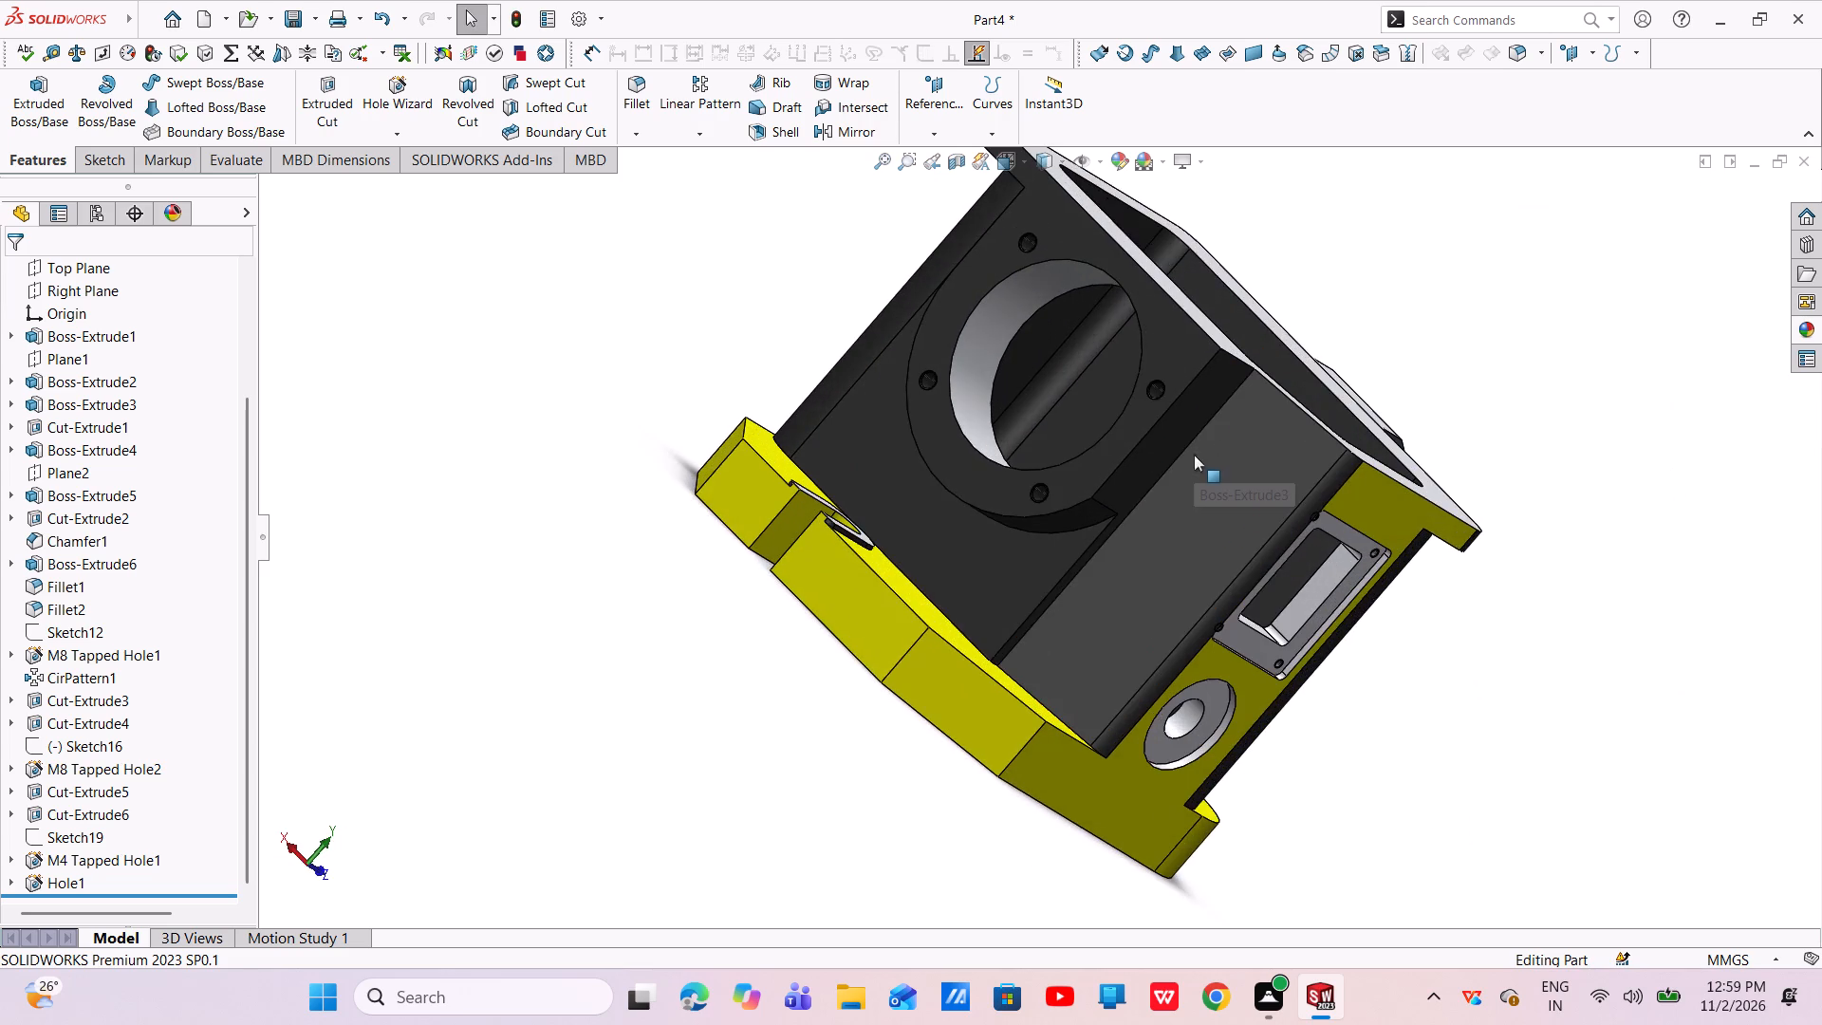
Start a Hole Wizard hole on the counterbore floor of the counterbored hole, using the ISO Tapped hole type.
middle_click_drag(1194, 455, 1060, 408)
scroll(1060, 408, "up", 1)
middle_click_drag(1170, 659, 1177, 580)
left_click(1397, 631)
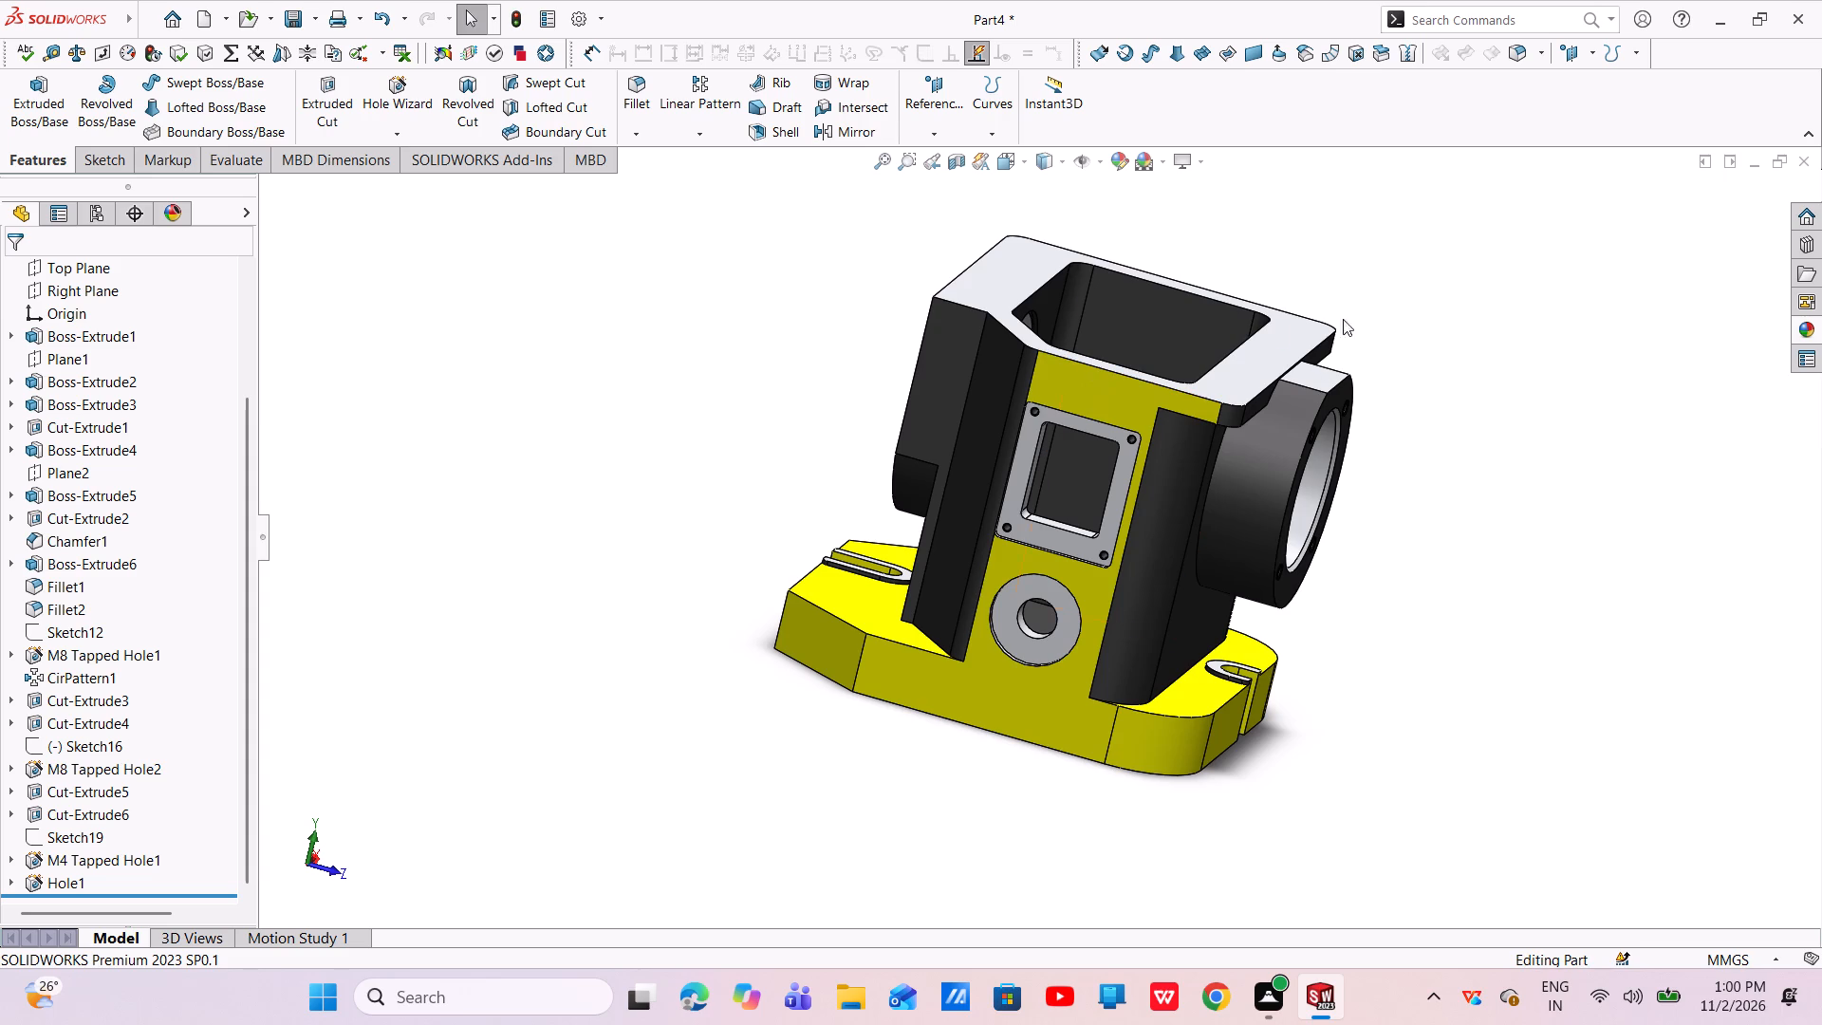
left_click(1061, 636)
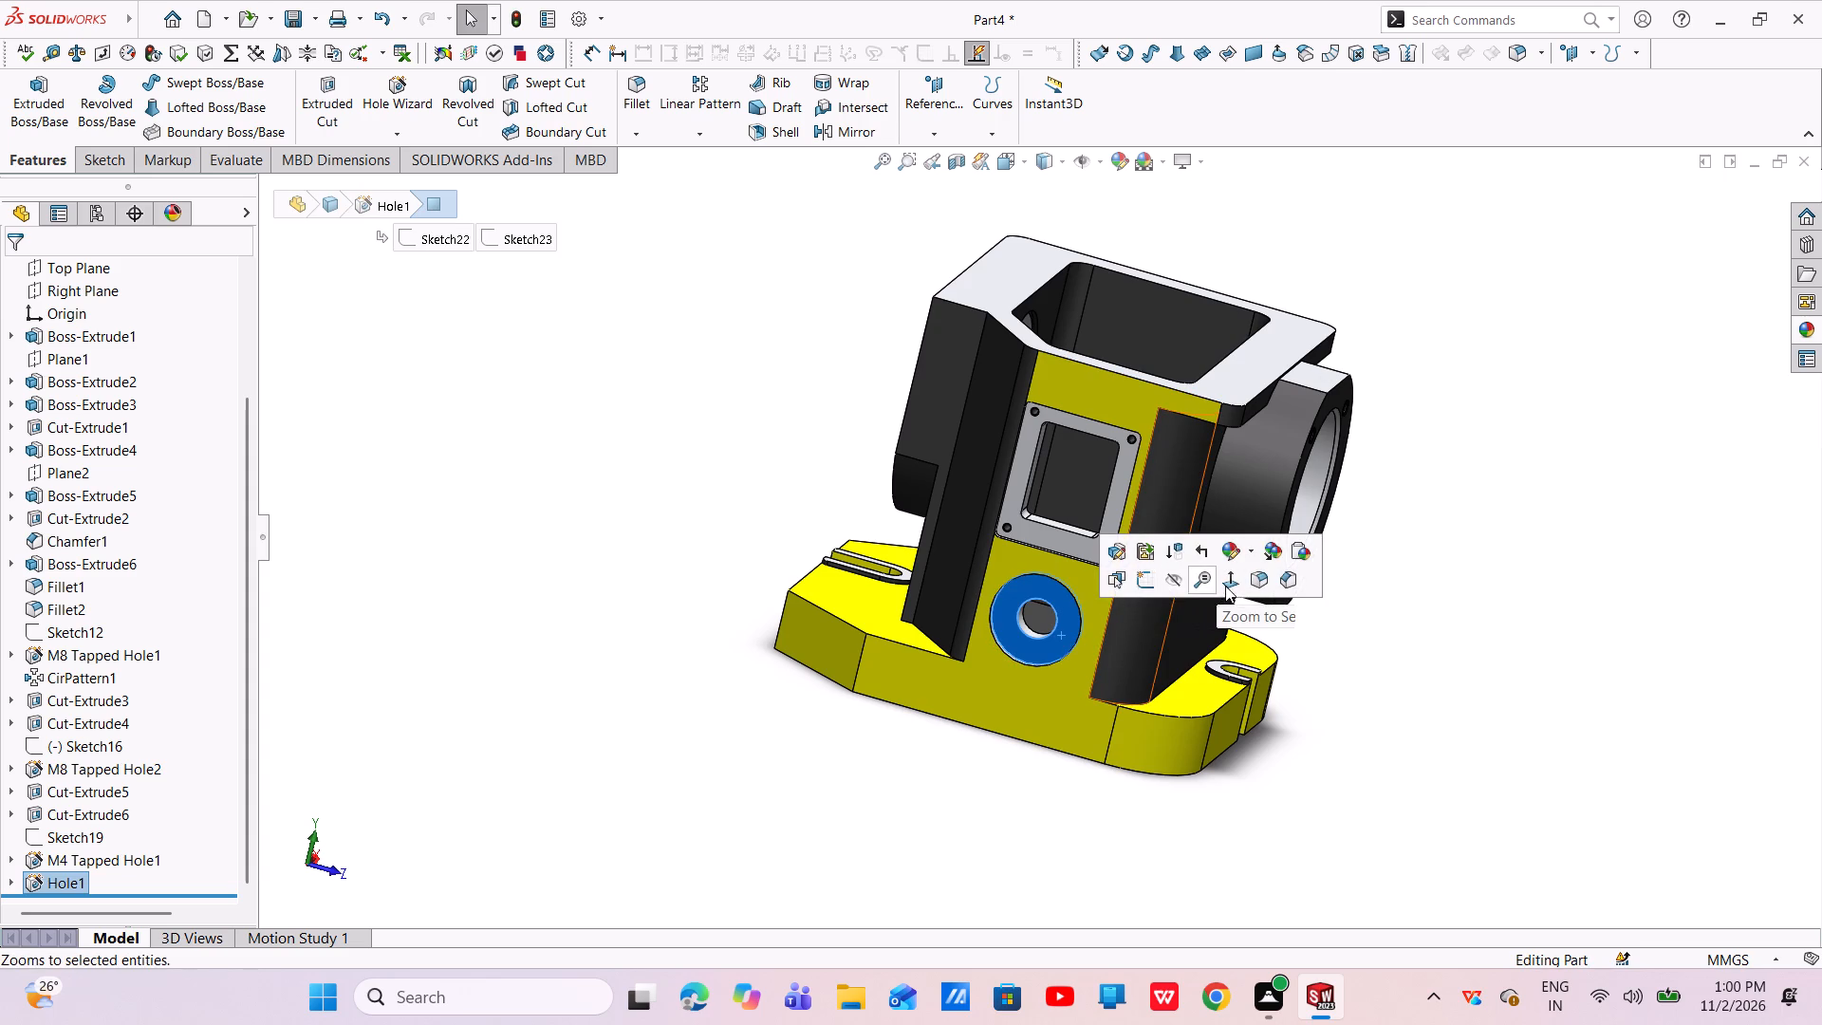
left_click(1225, 586)
left_click(400, 86)
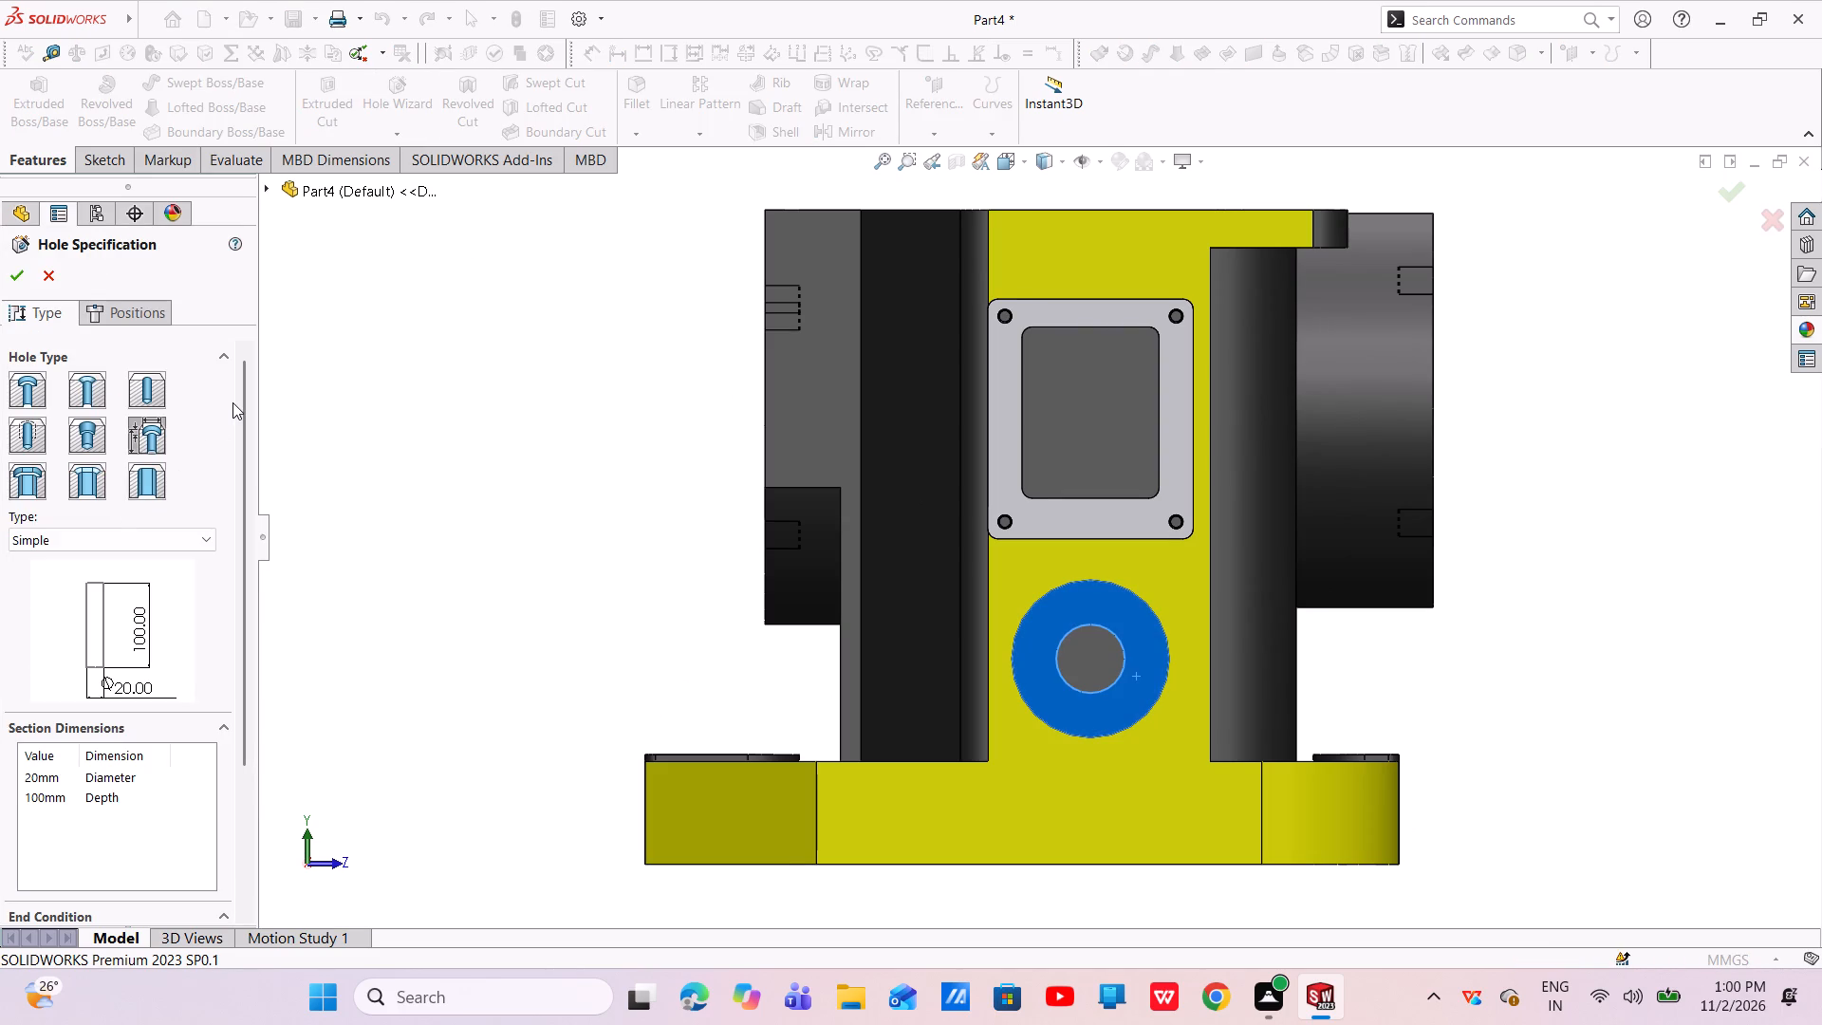
double_click(28, 429)
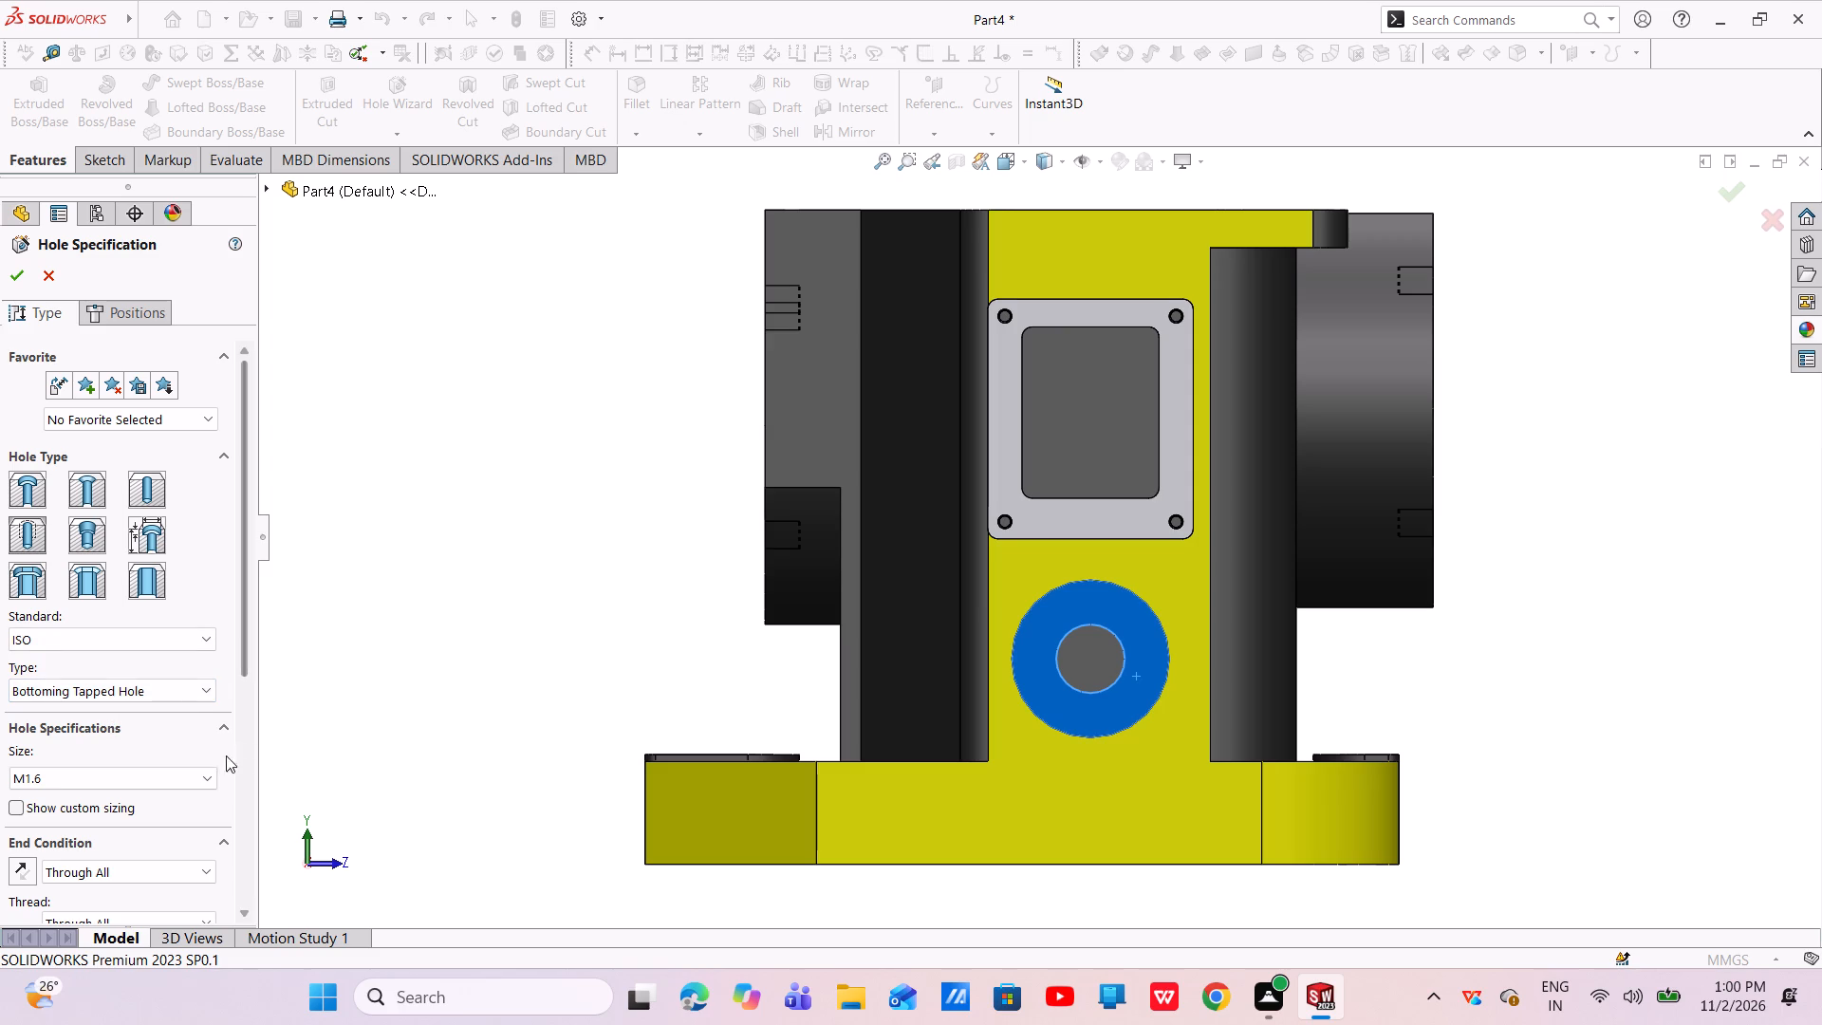
left_click(187, 697)
left_click(109, 752)
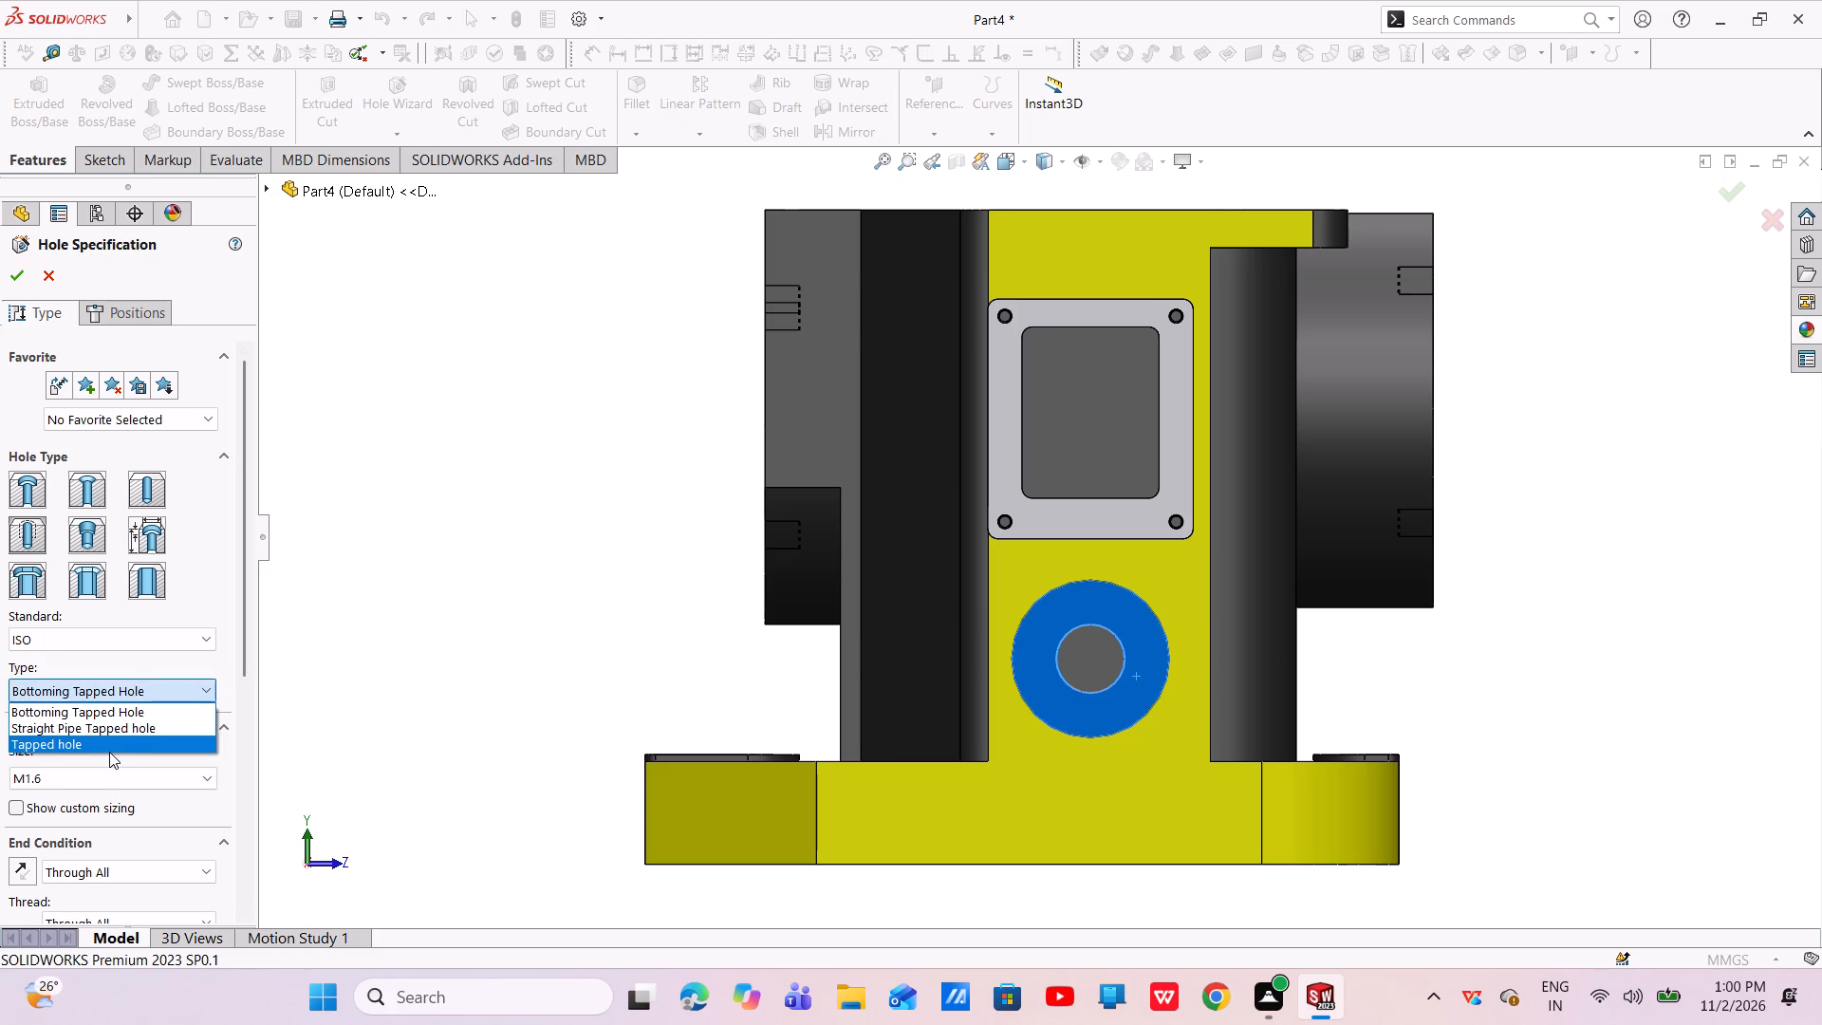
left_click(110, 746)
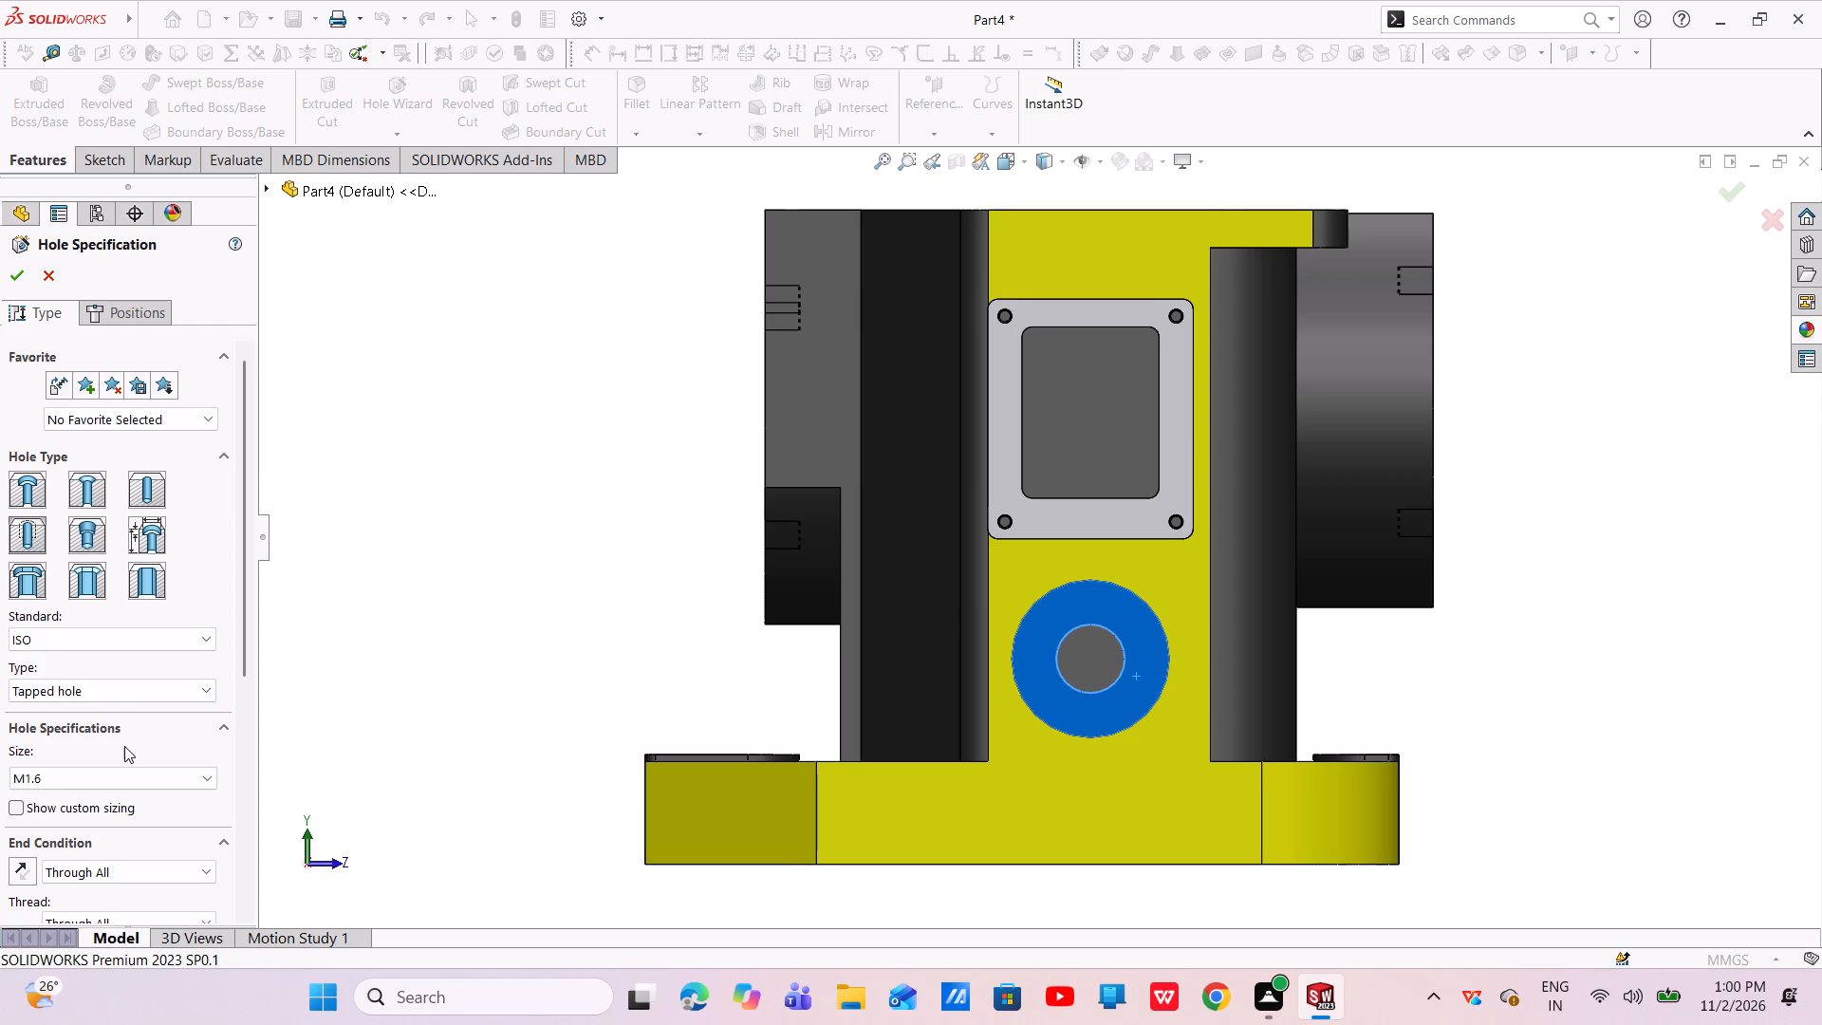
Set the tapped hole's size to M4.
left_click(130, 780)
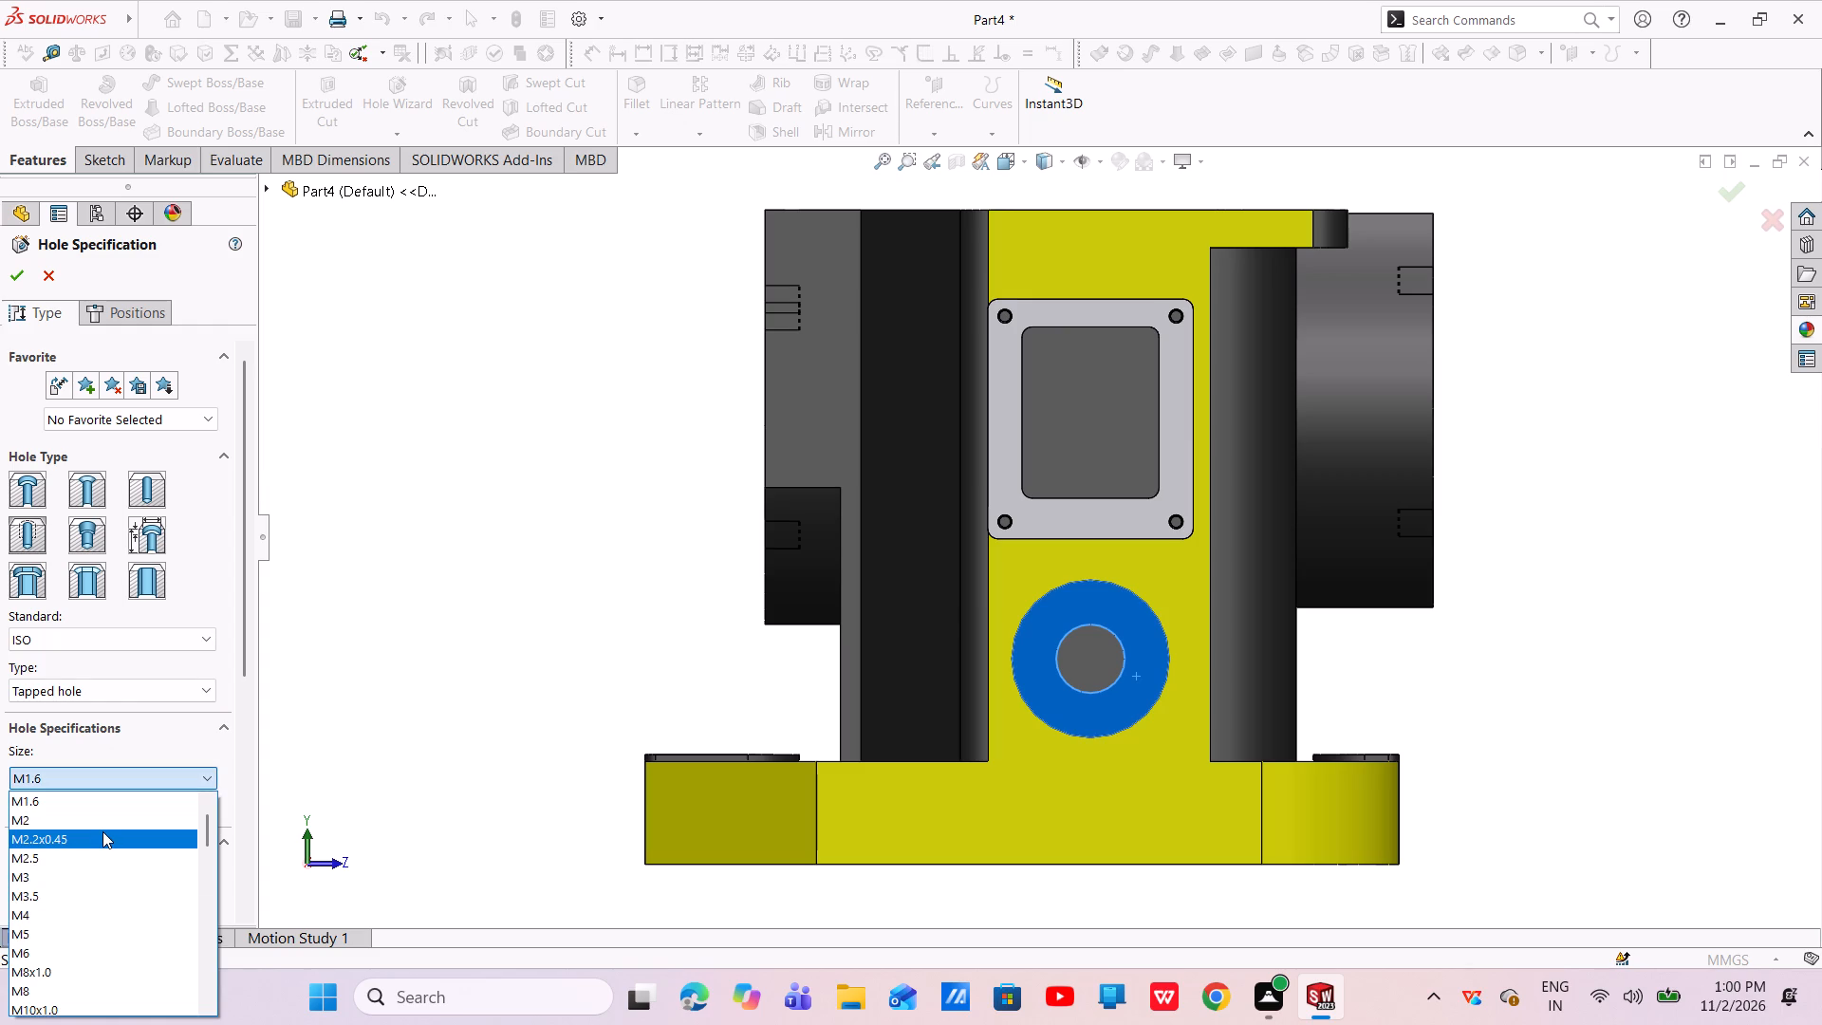
scroll(100, 829, "up", 2)
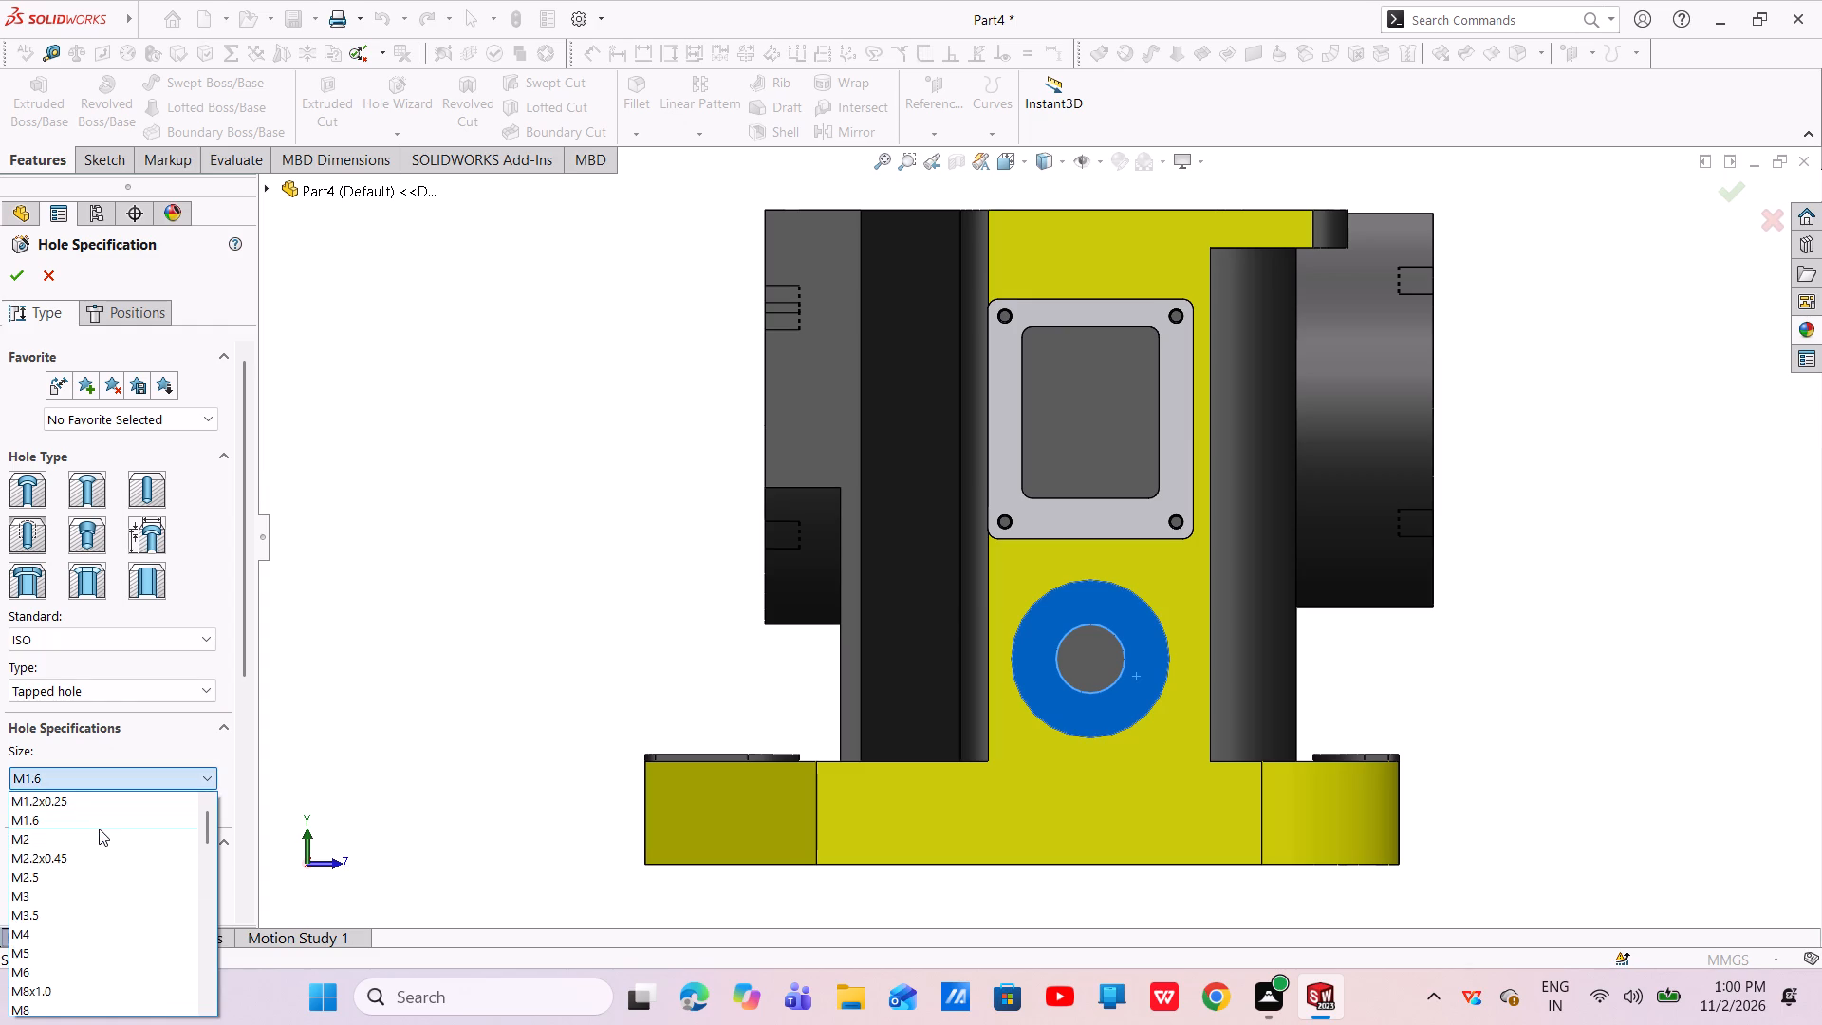
left_click(91, 798)
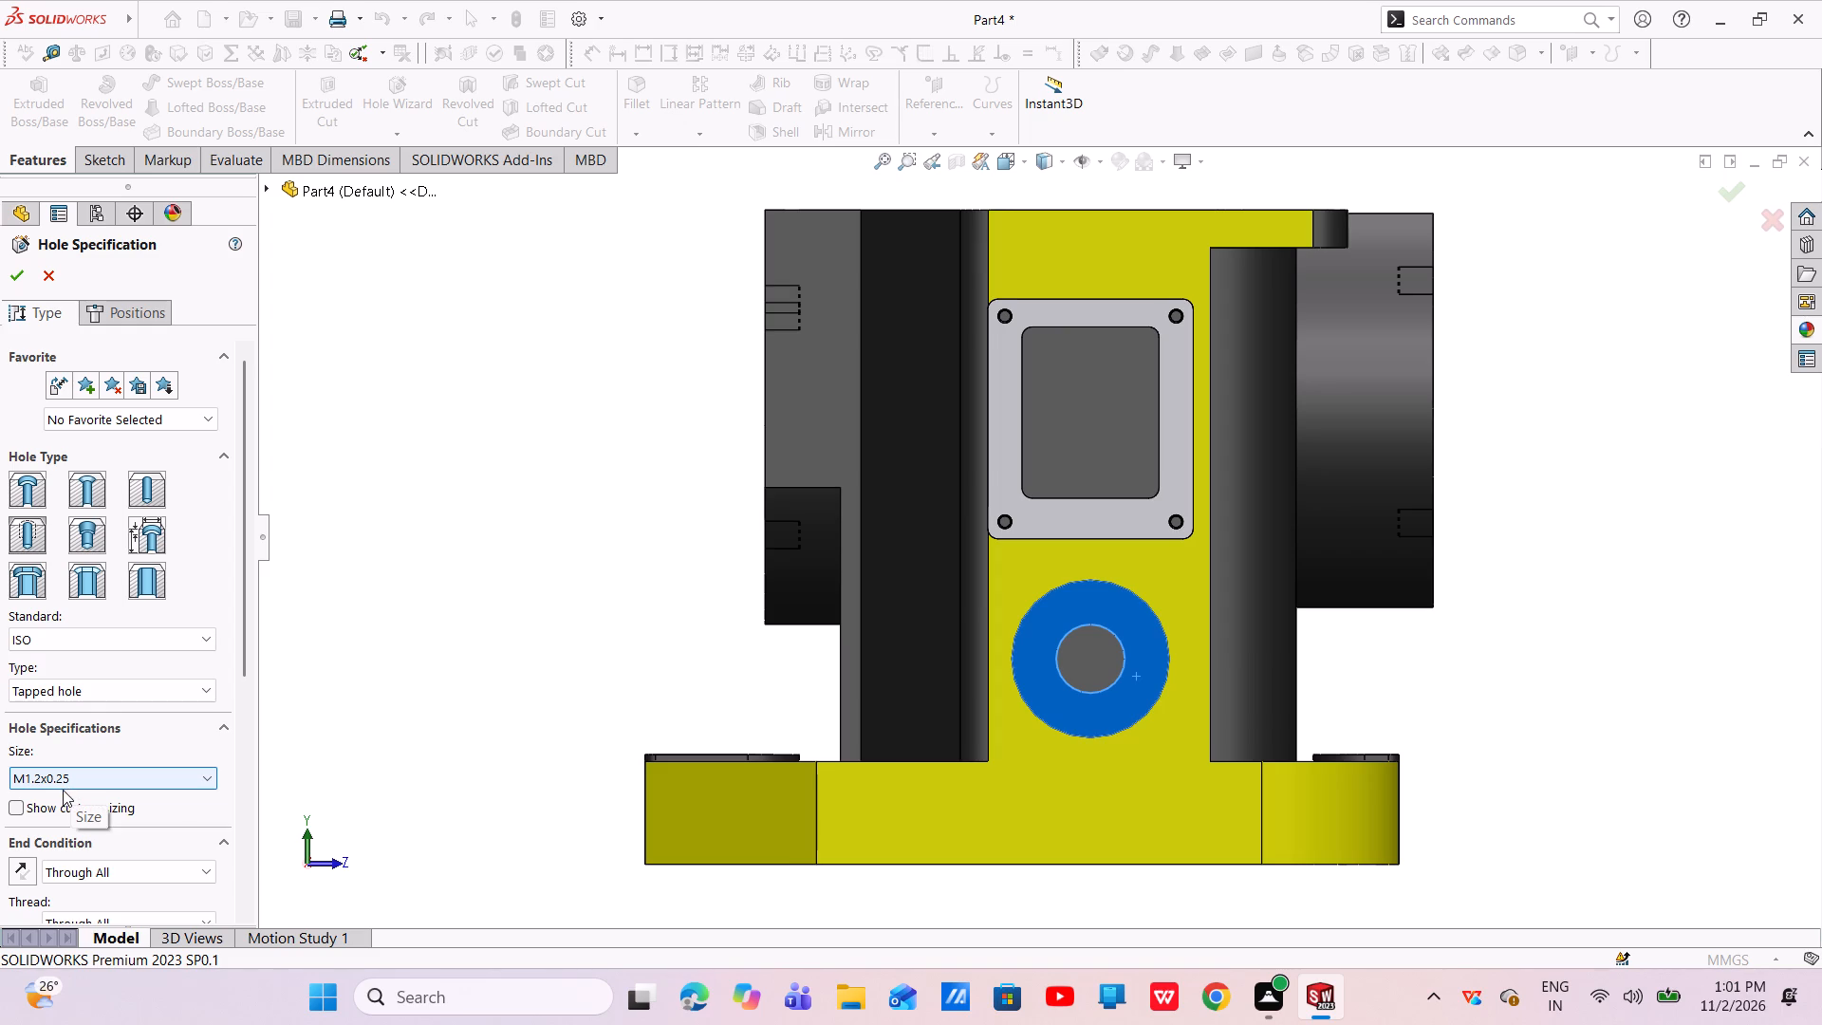
left_click_drag(240, 663, 247, 768)
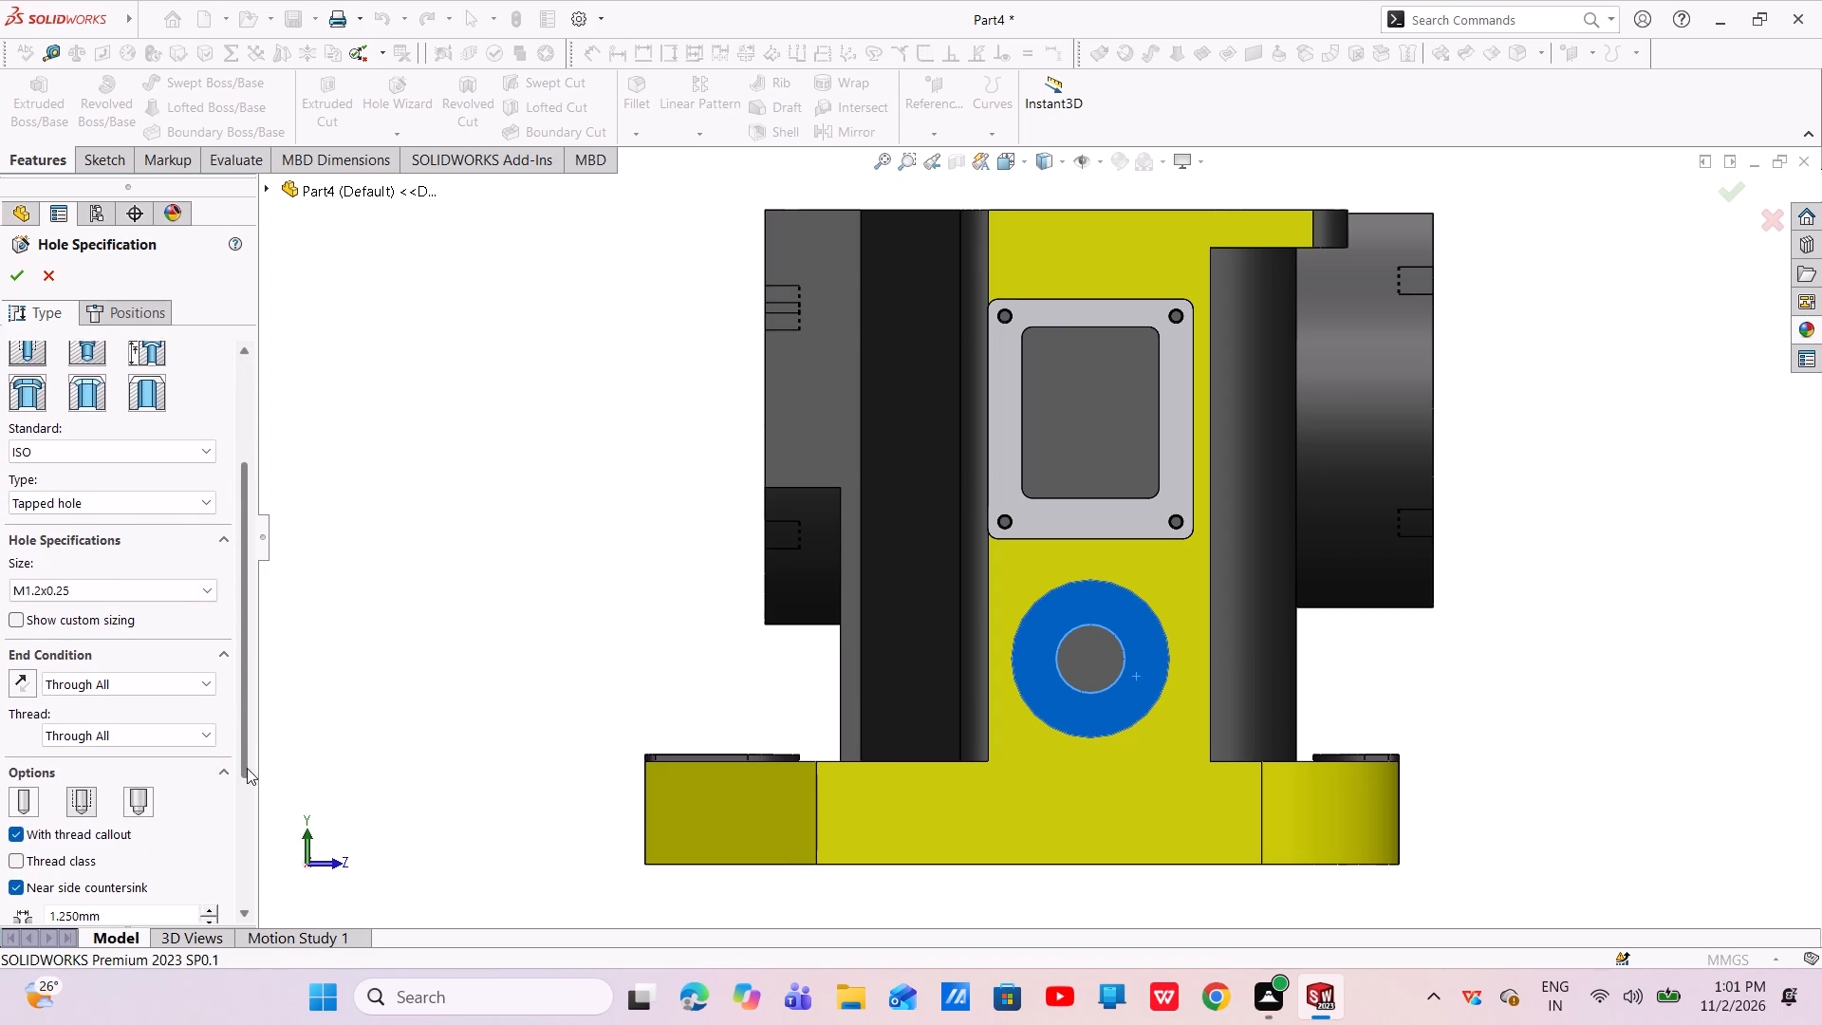
left_click_drag(247, 768, 247, 770)
left_click(209, 586)
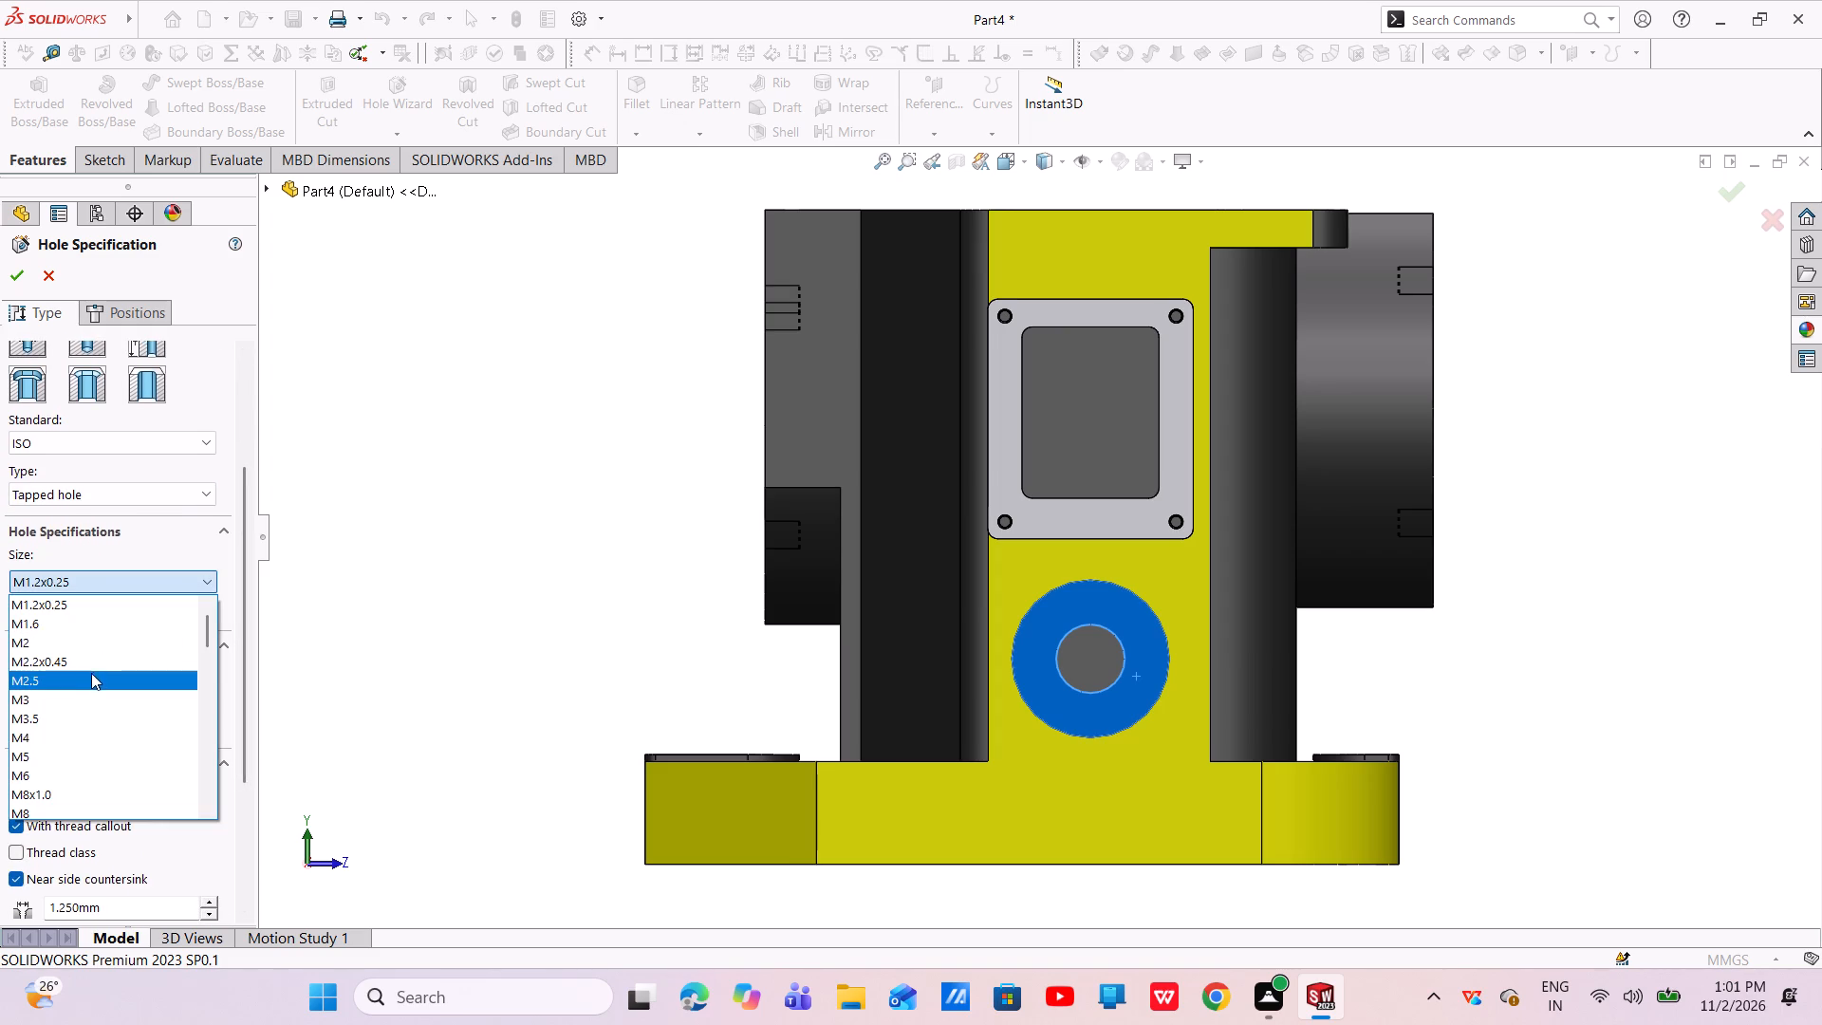
left_click(62, 744)
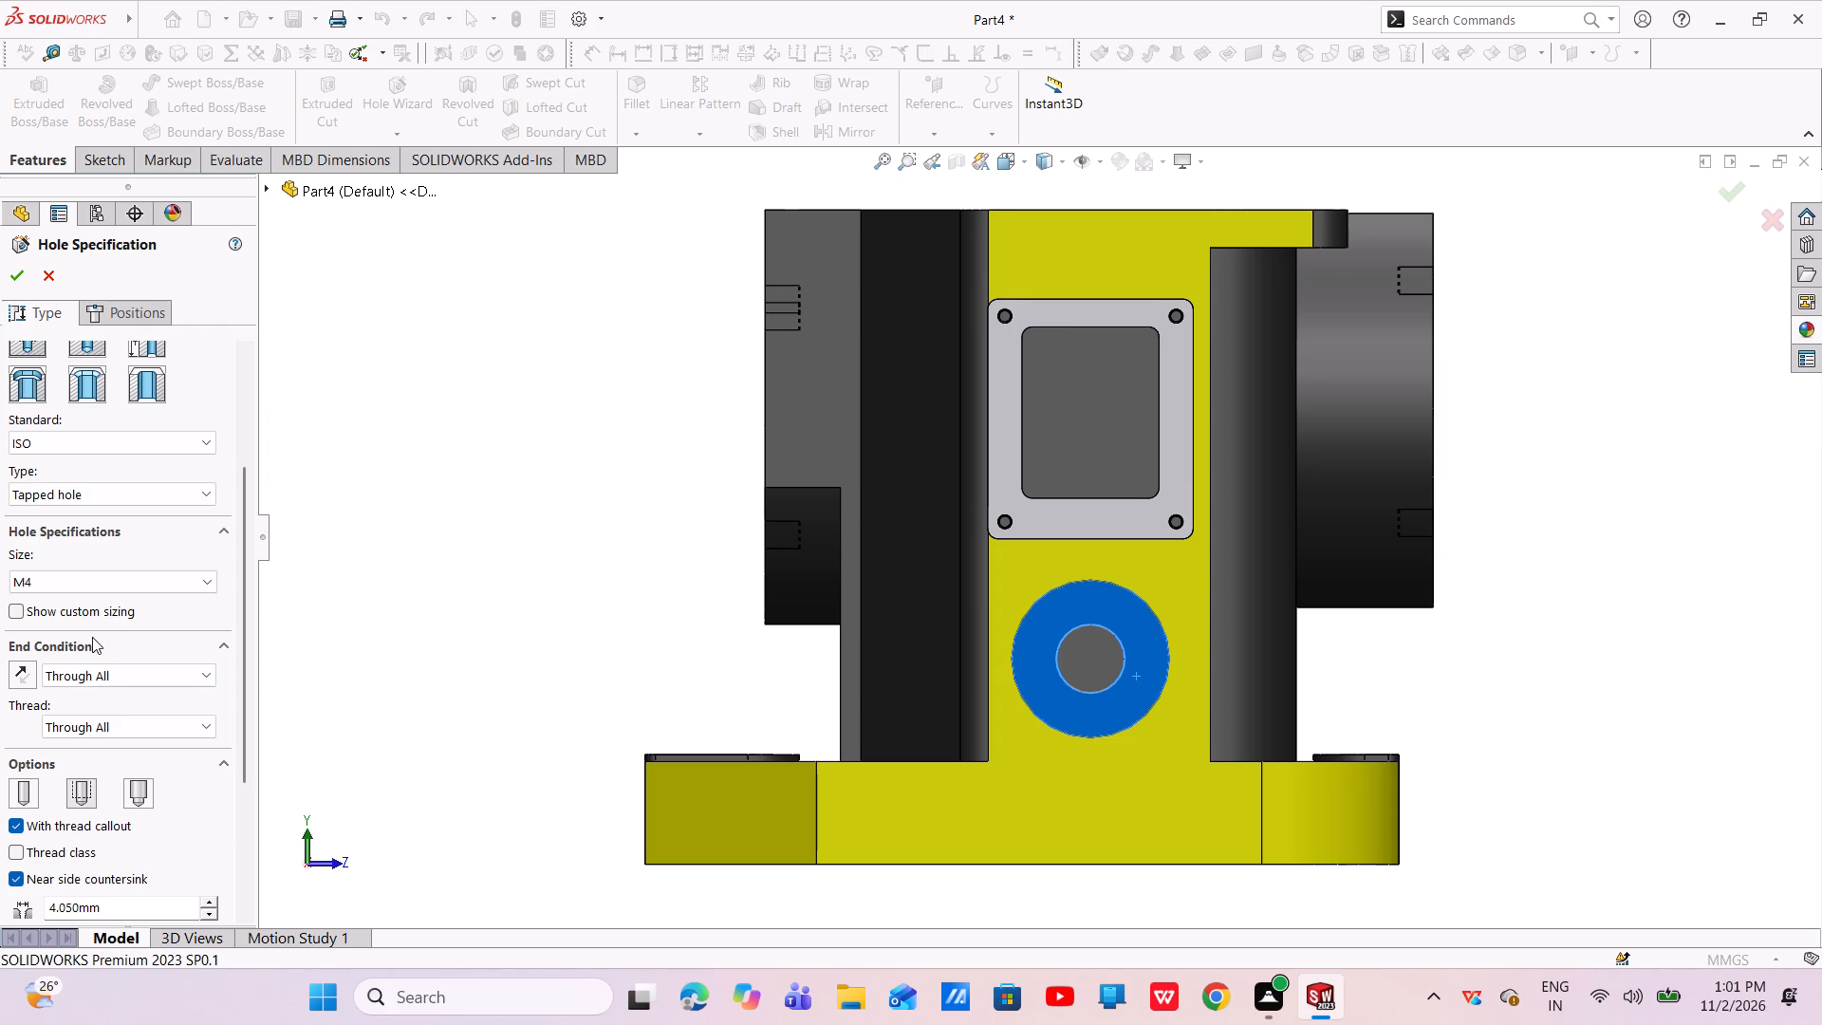
Set the hole's end condition to Blind with an 8 mm depth and turn off the thread callout.
left_click(100, 674)
left_click(88, 688)
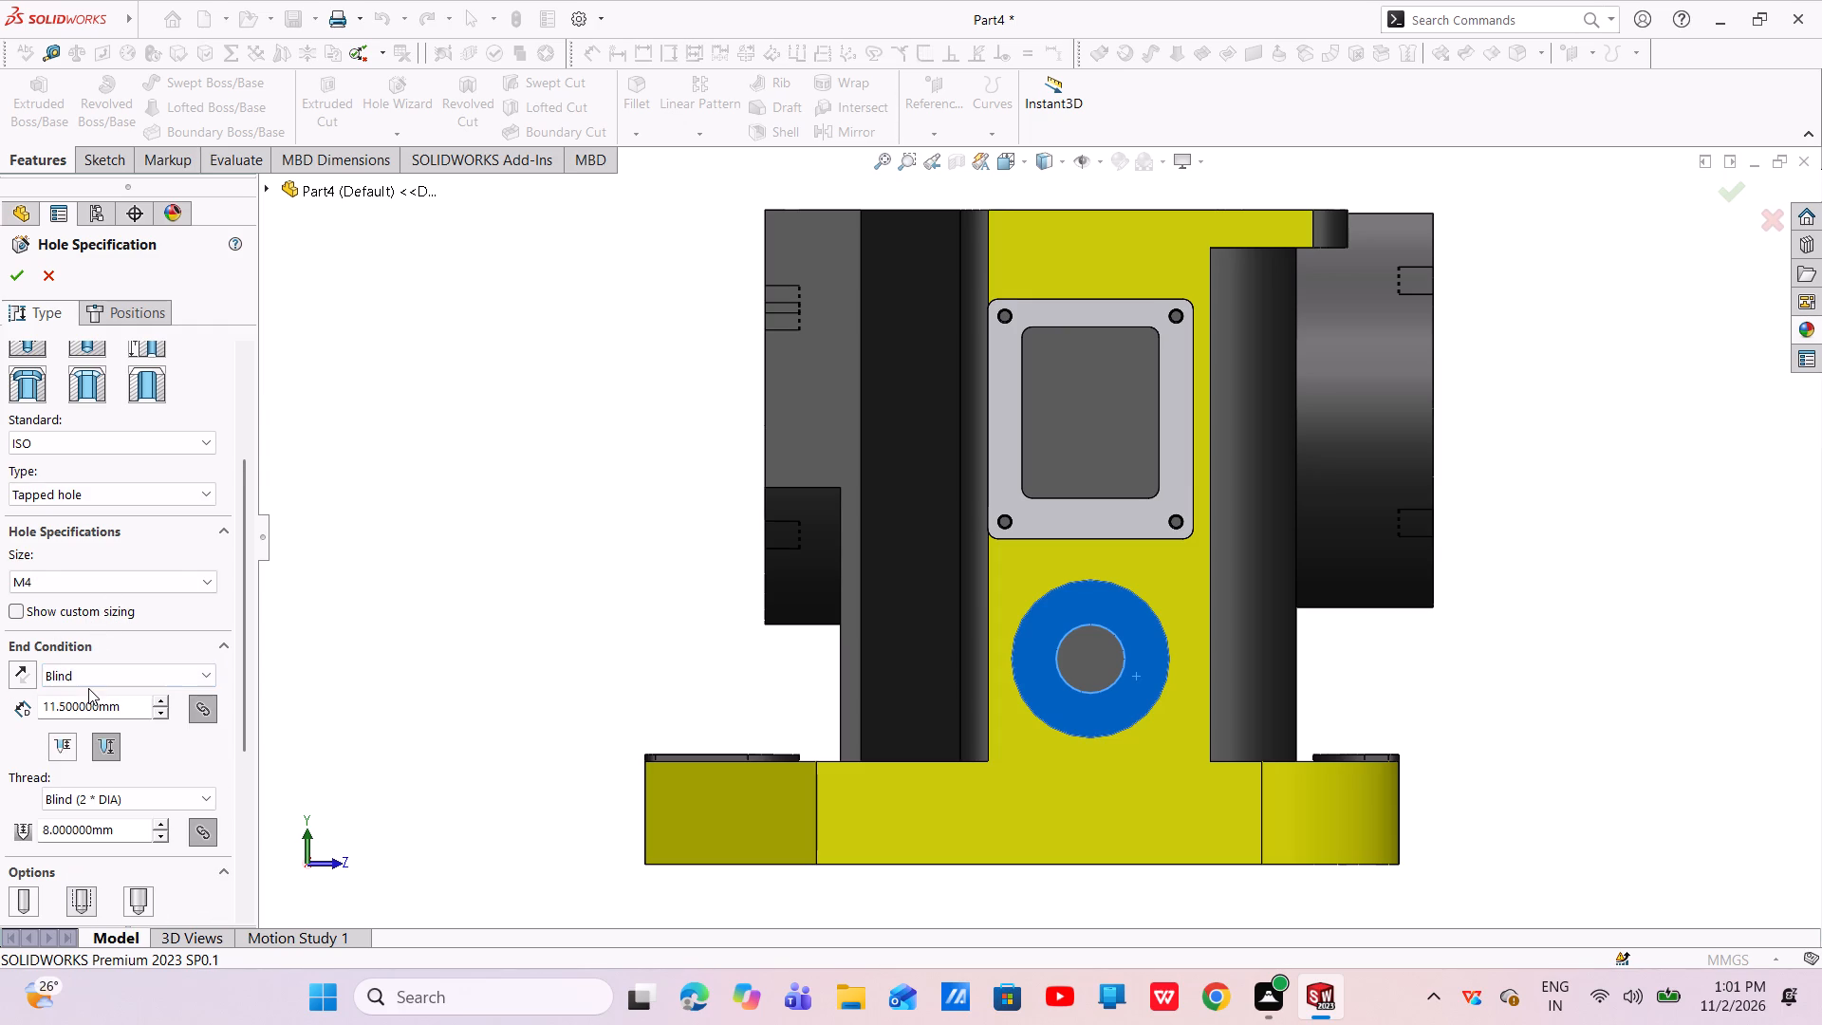
left_click_drag(245, 668, 247, 675)
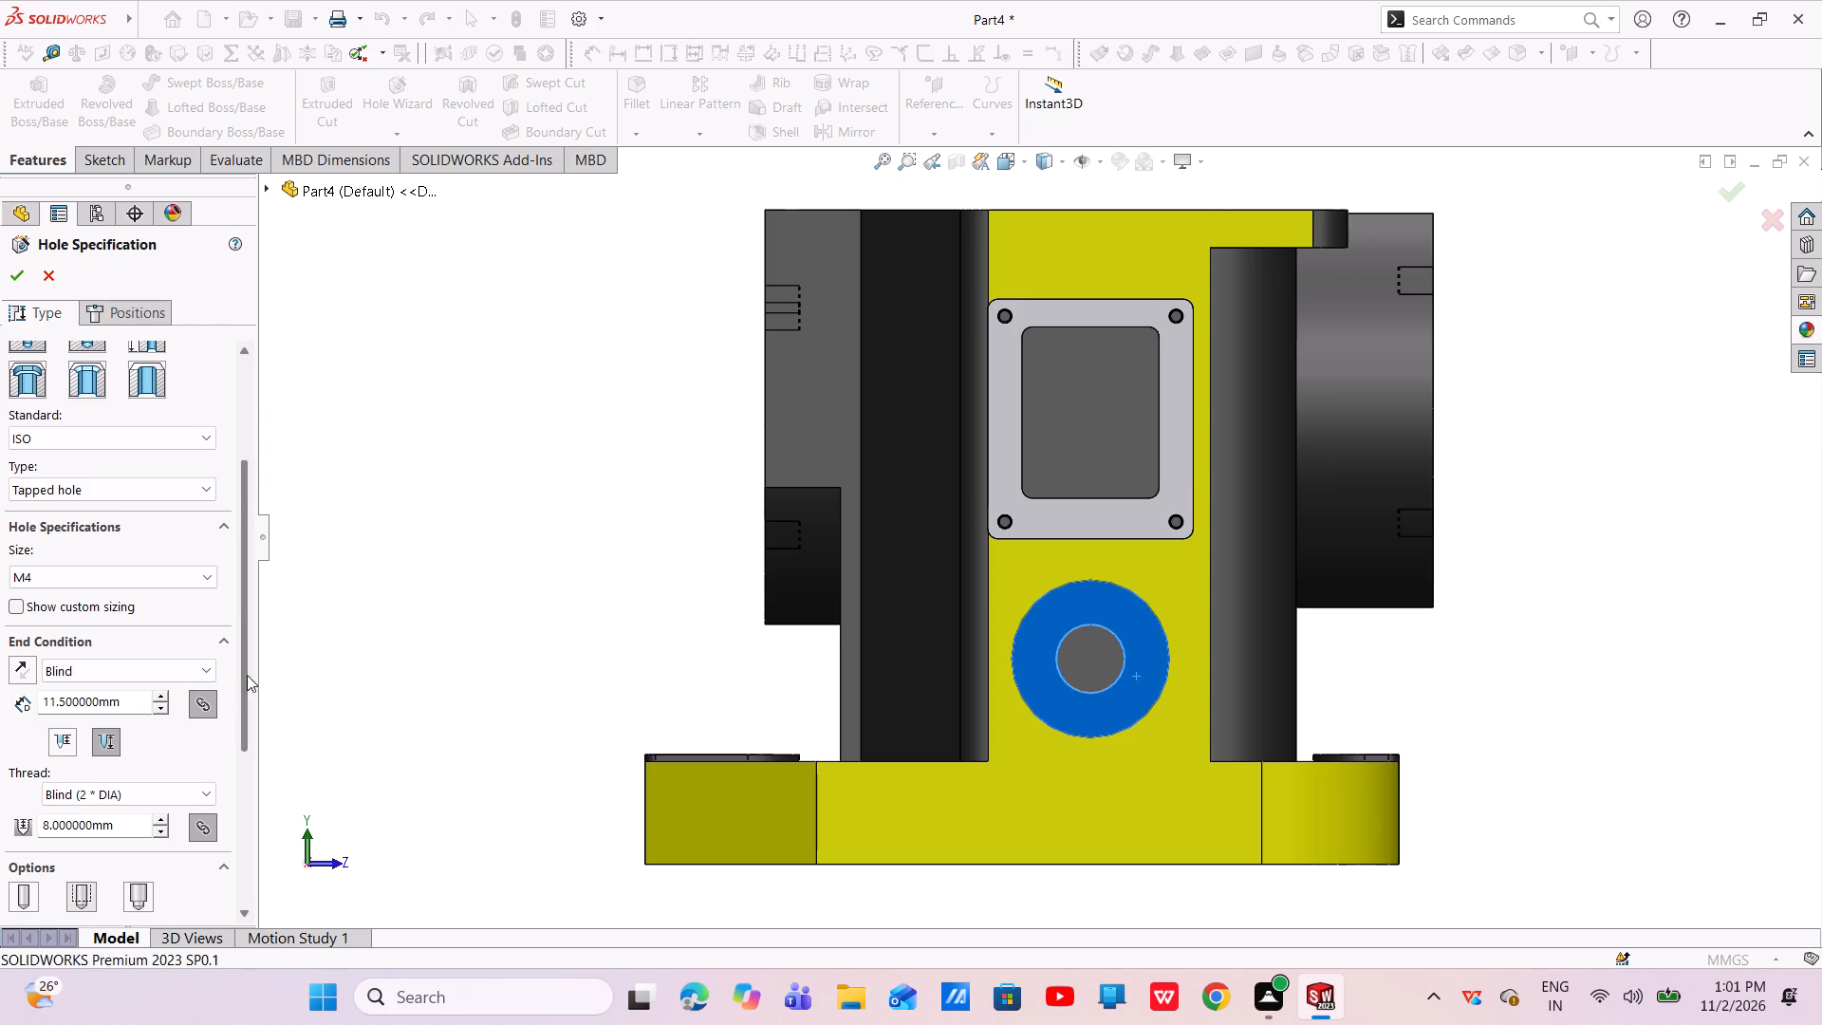
left_click_drag(247, 675, 260, 725)
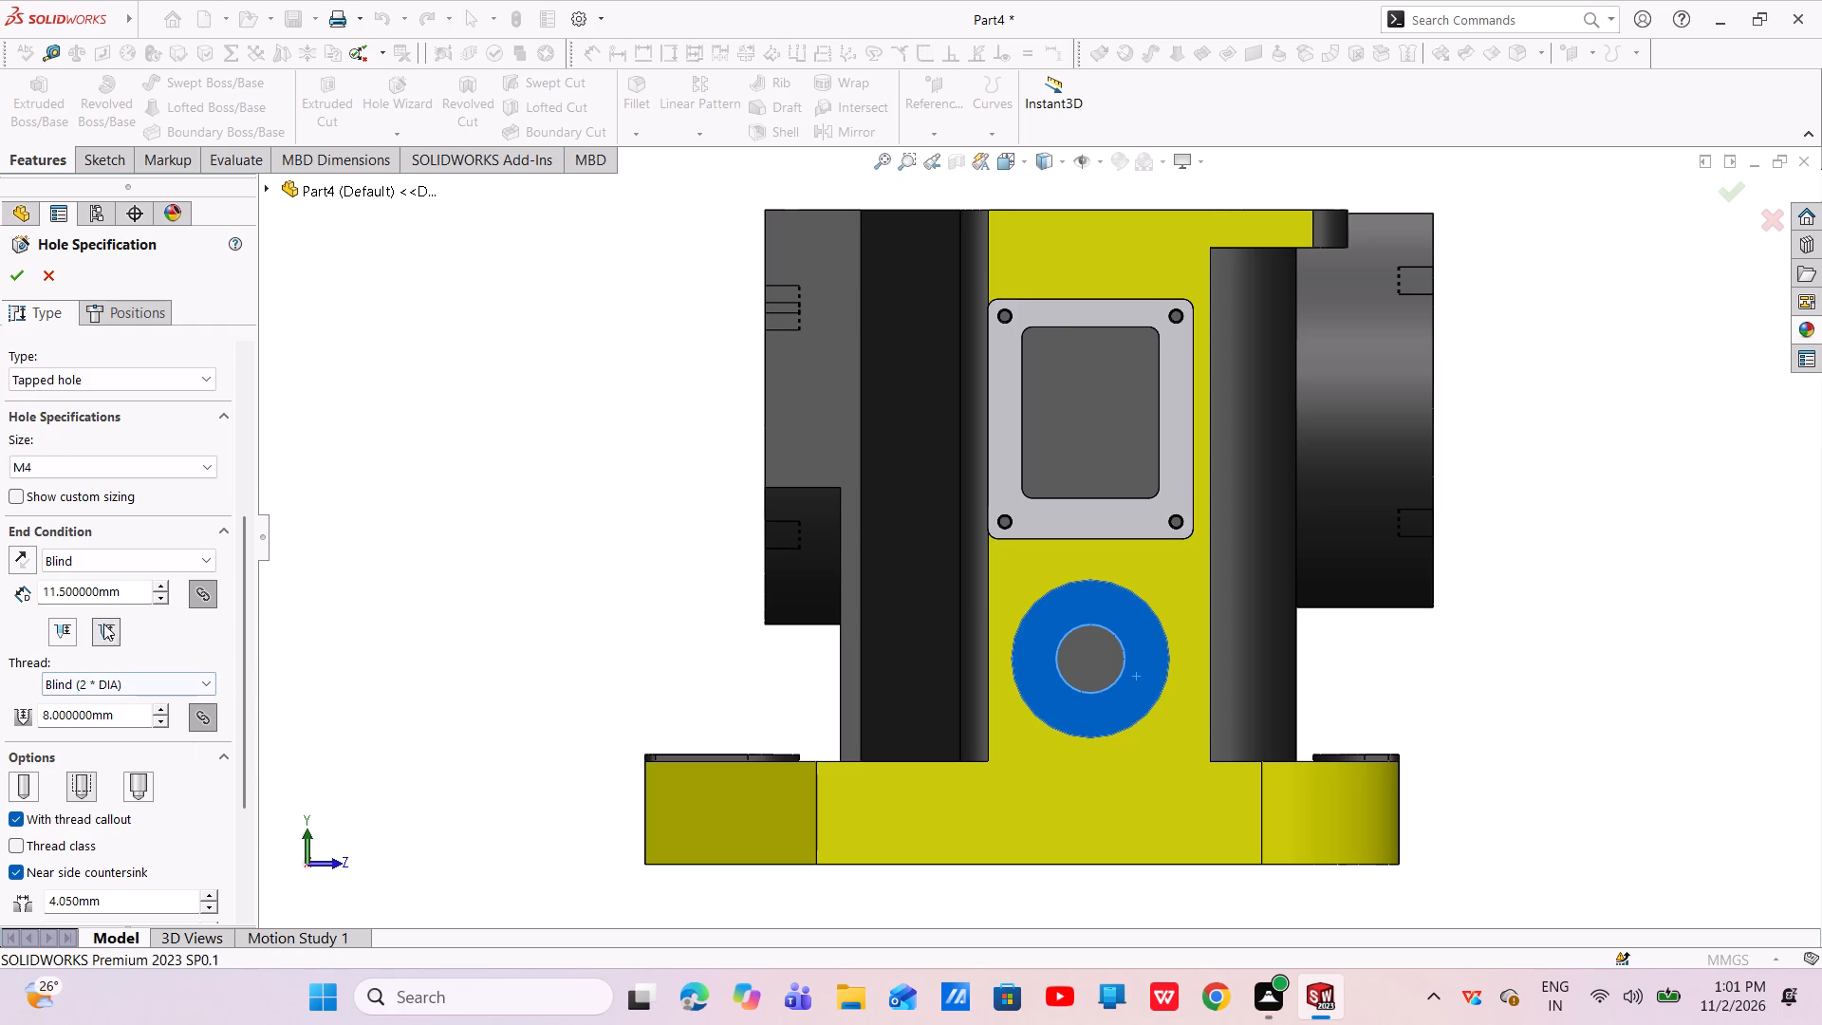
left_click_drag(120, 596, 0, 606)
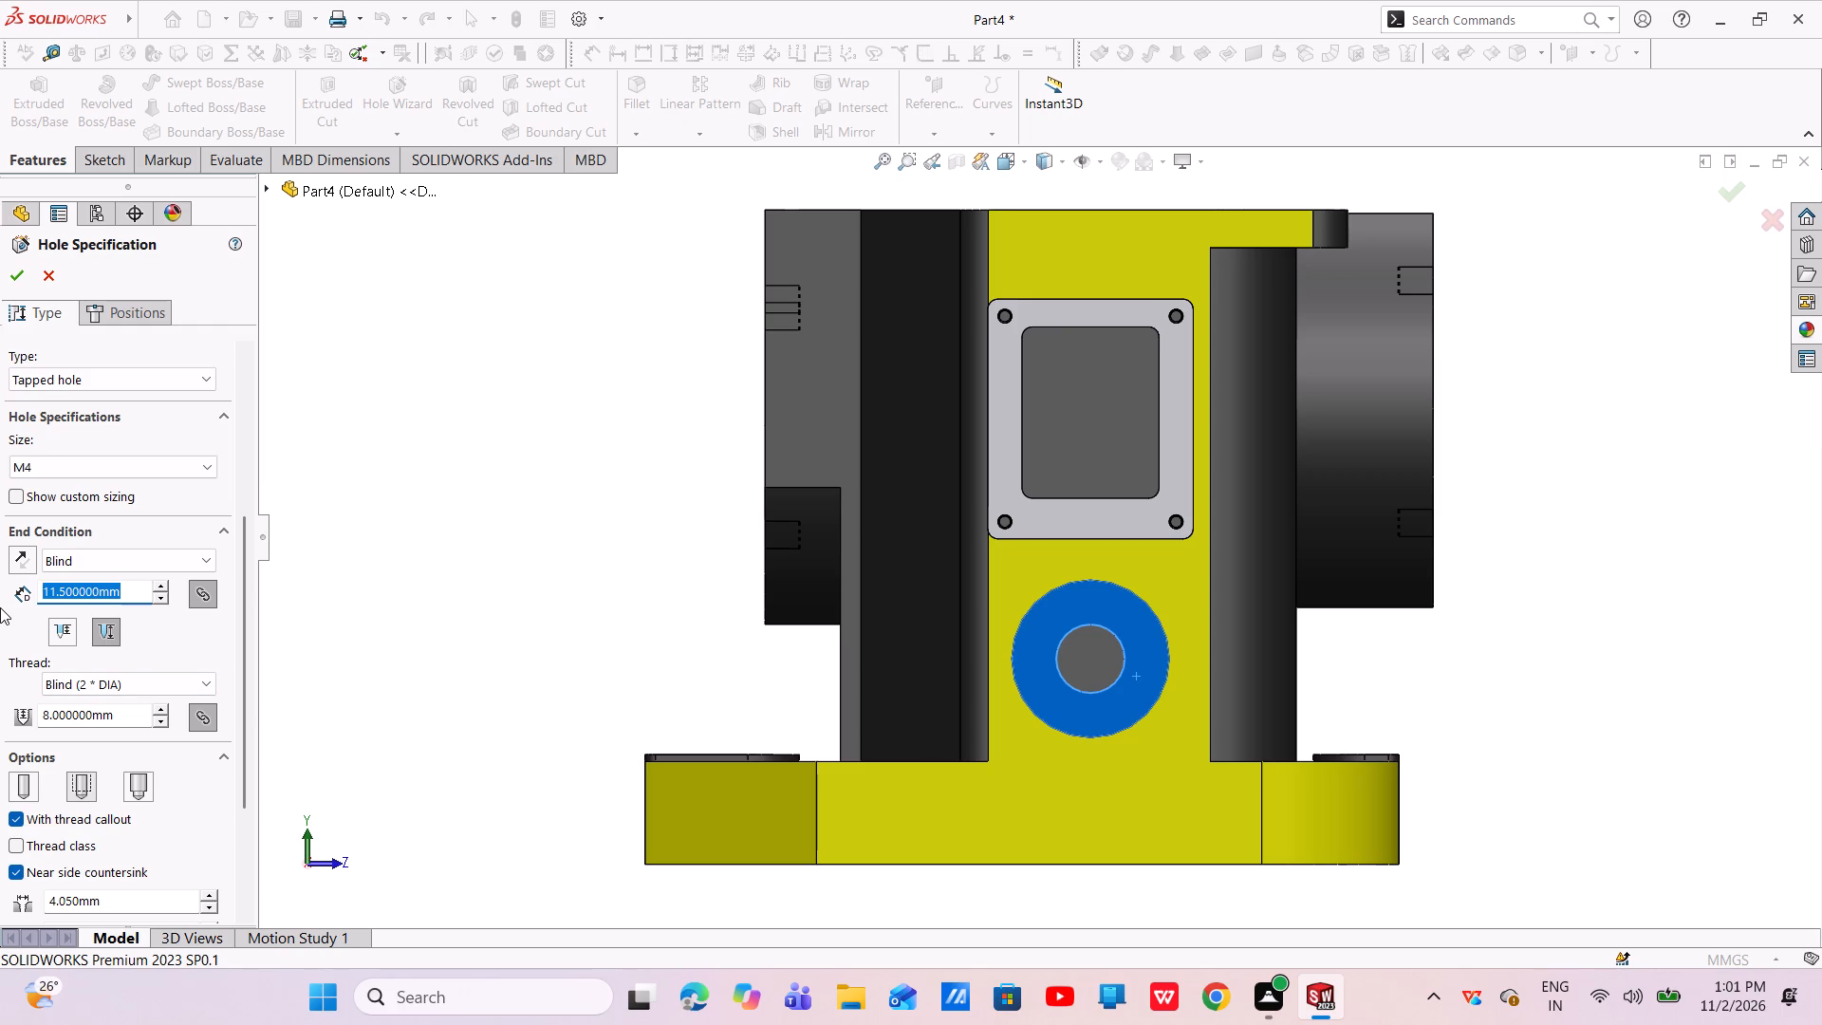
key("BackSpace")
key("8")
key("Return")
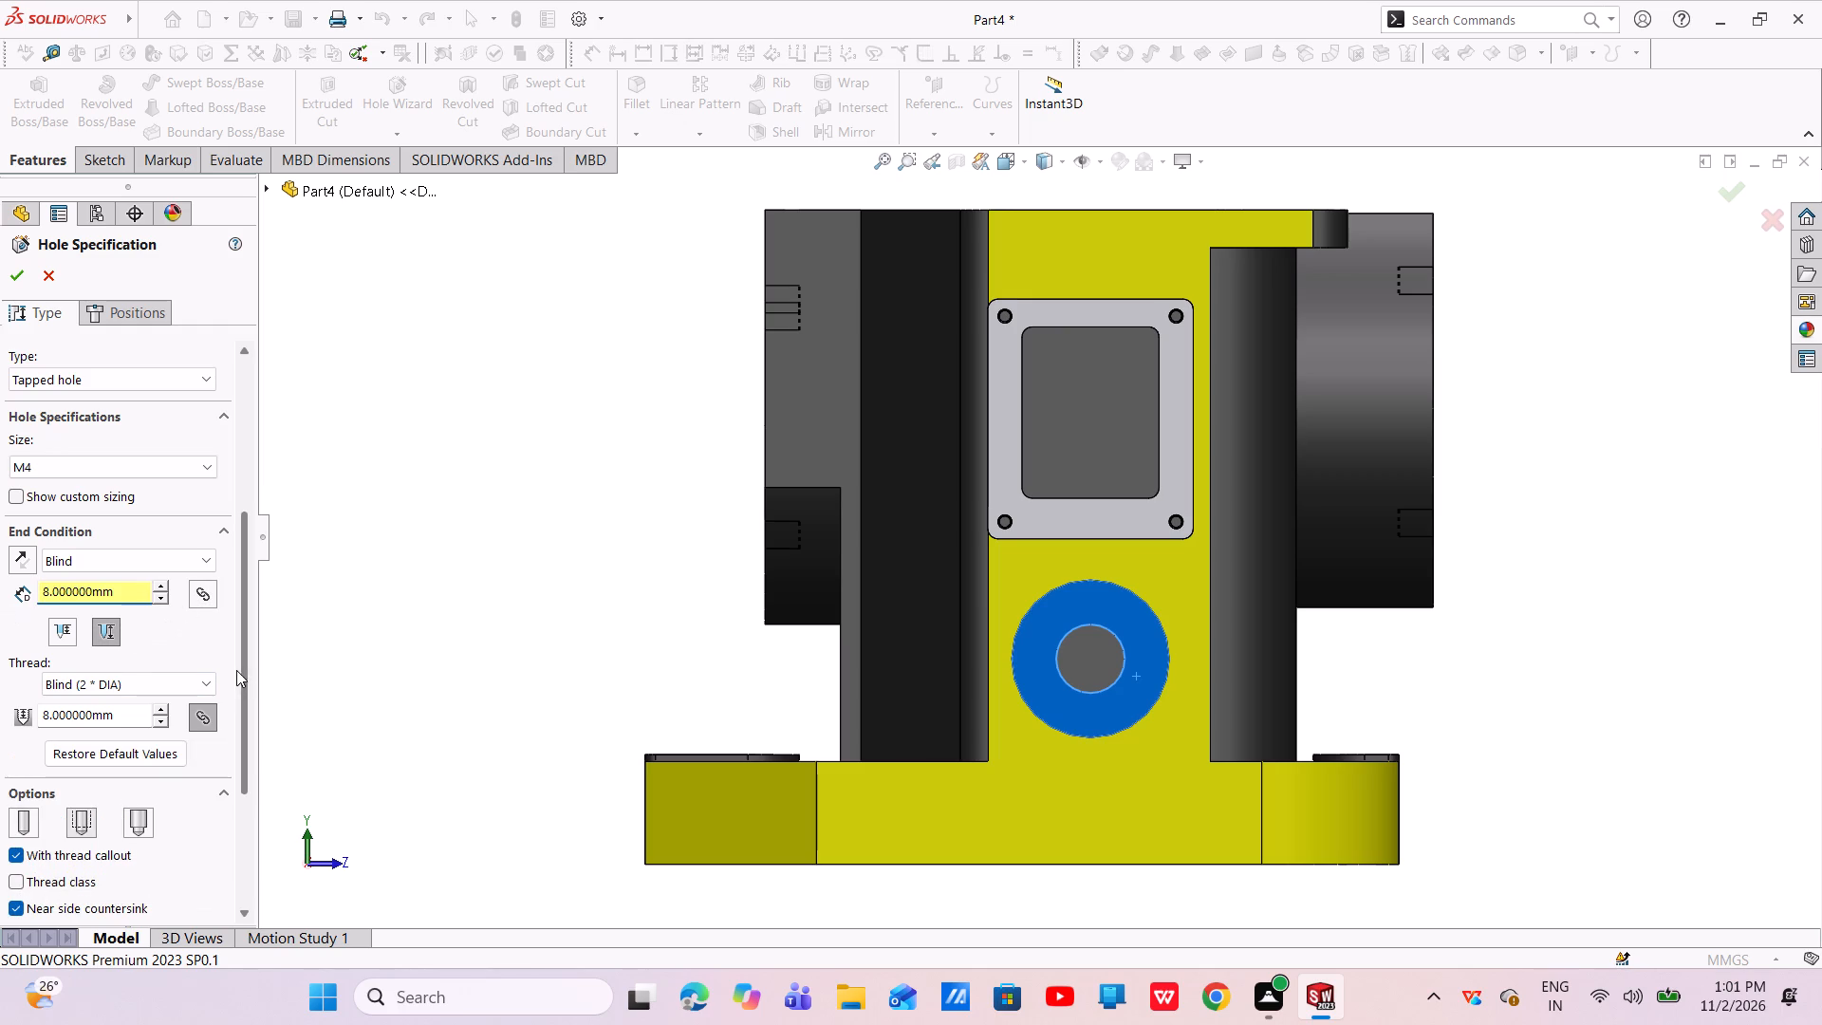
left_click_drag(246, 681, 260, 828)
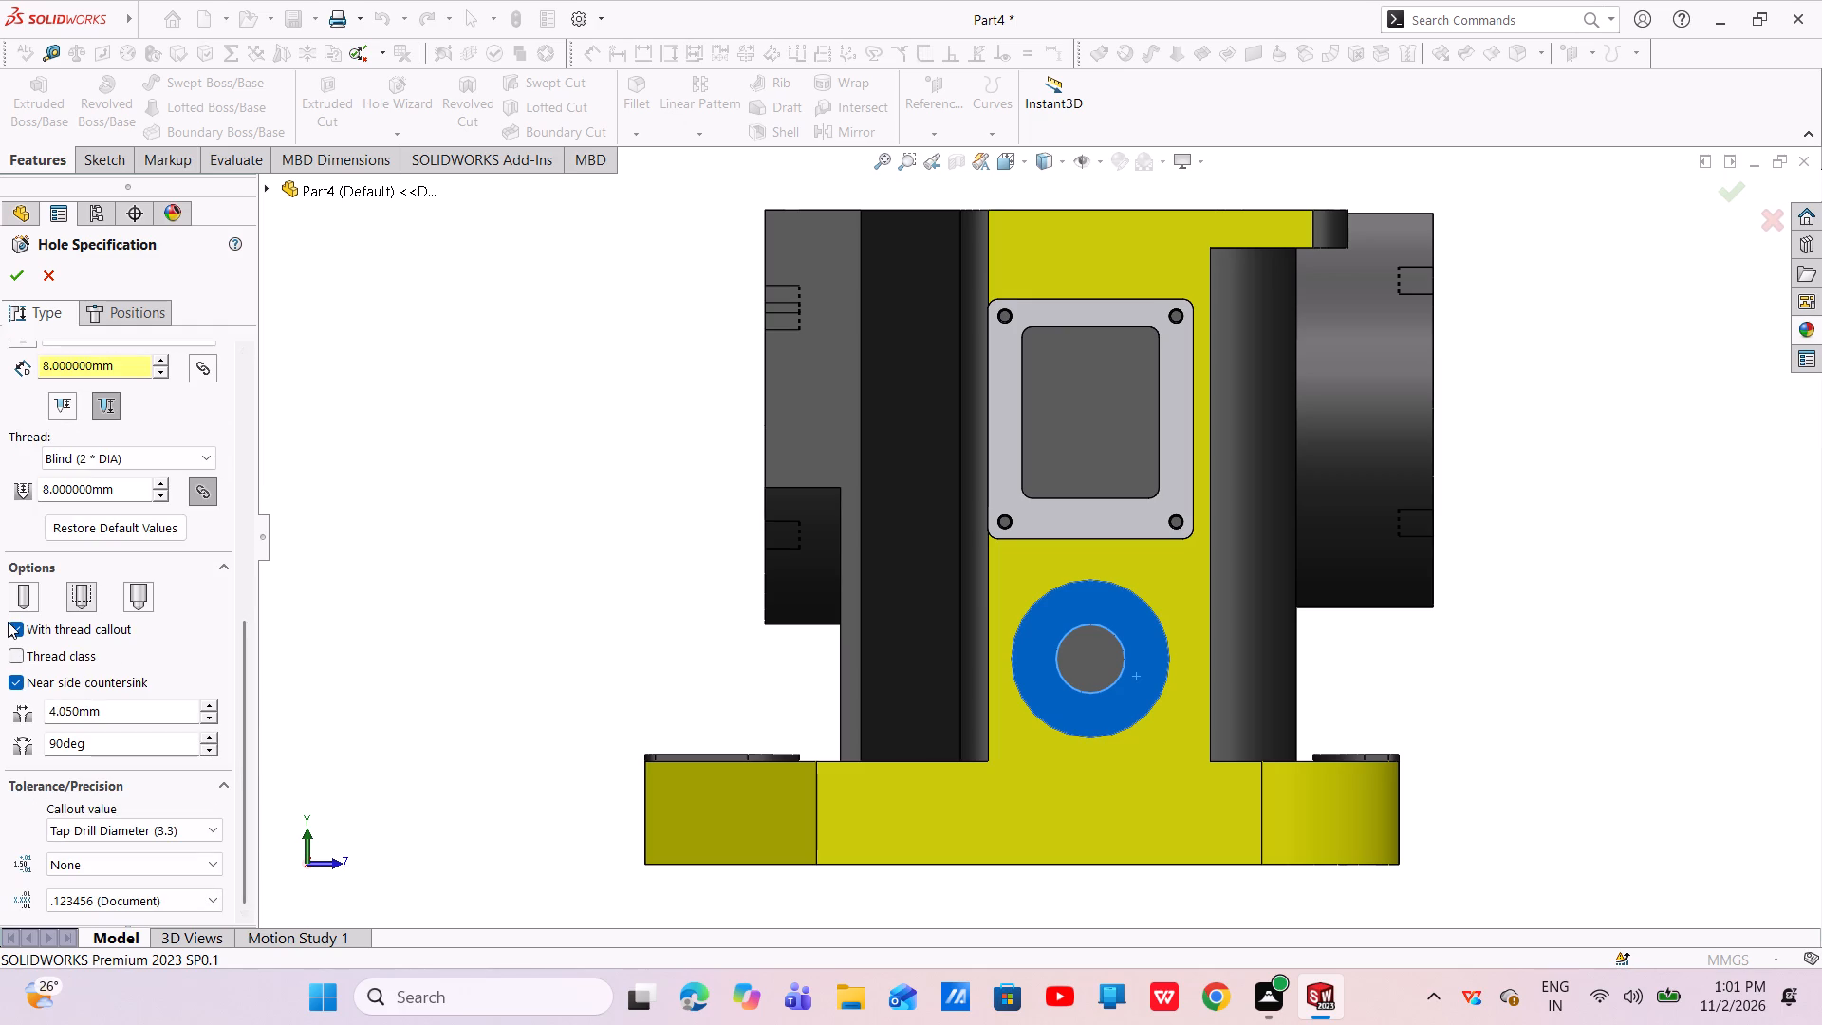
left_click(11, 627)
Begin positioning the hole, place a first point clear of the body beside the housing, and leave the Point tool.
left_click(117, 316)
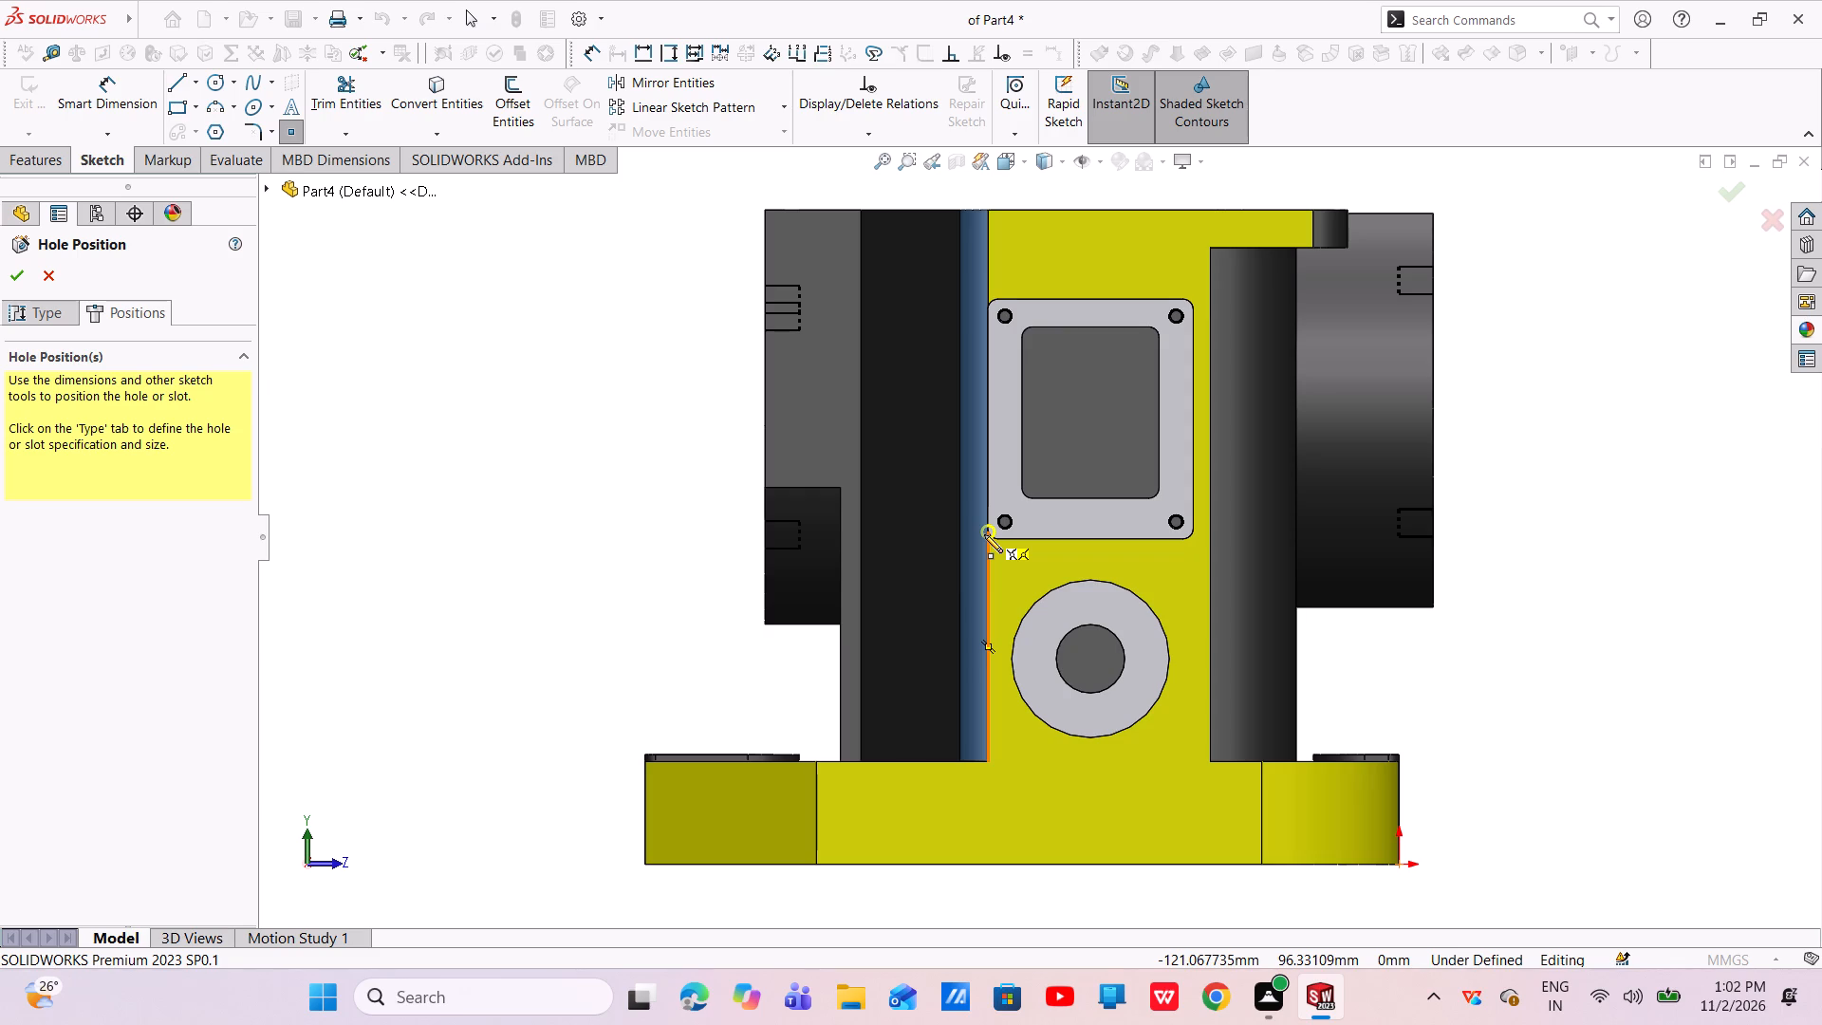
left_click(614, 587)
right_click(614, 587)
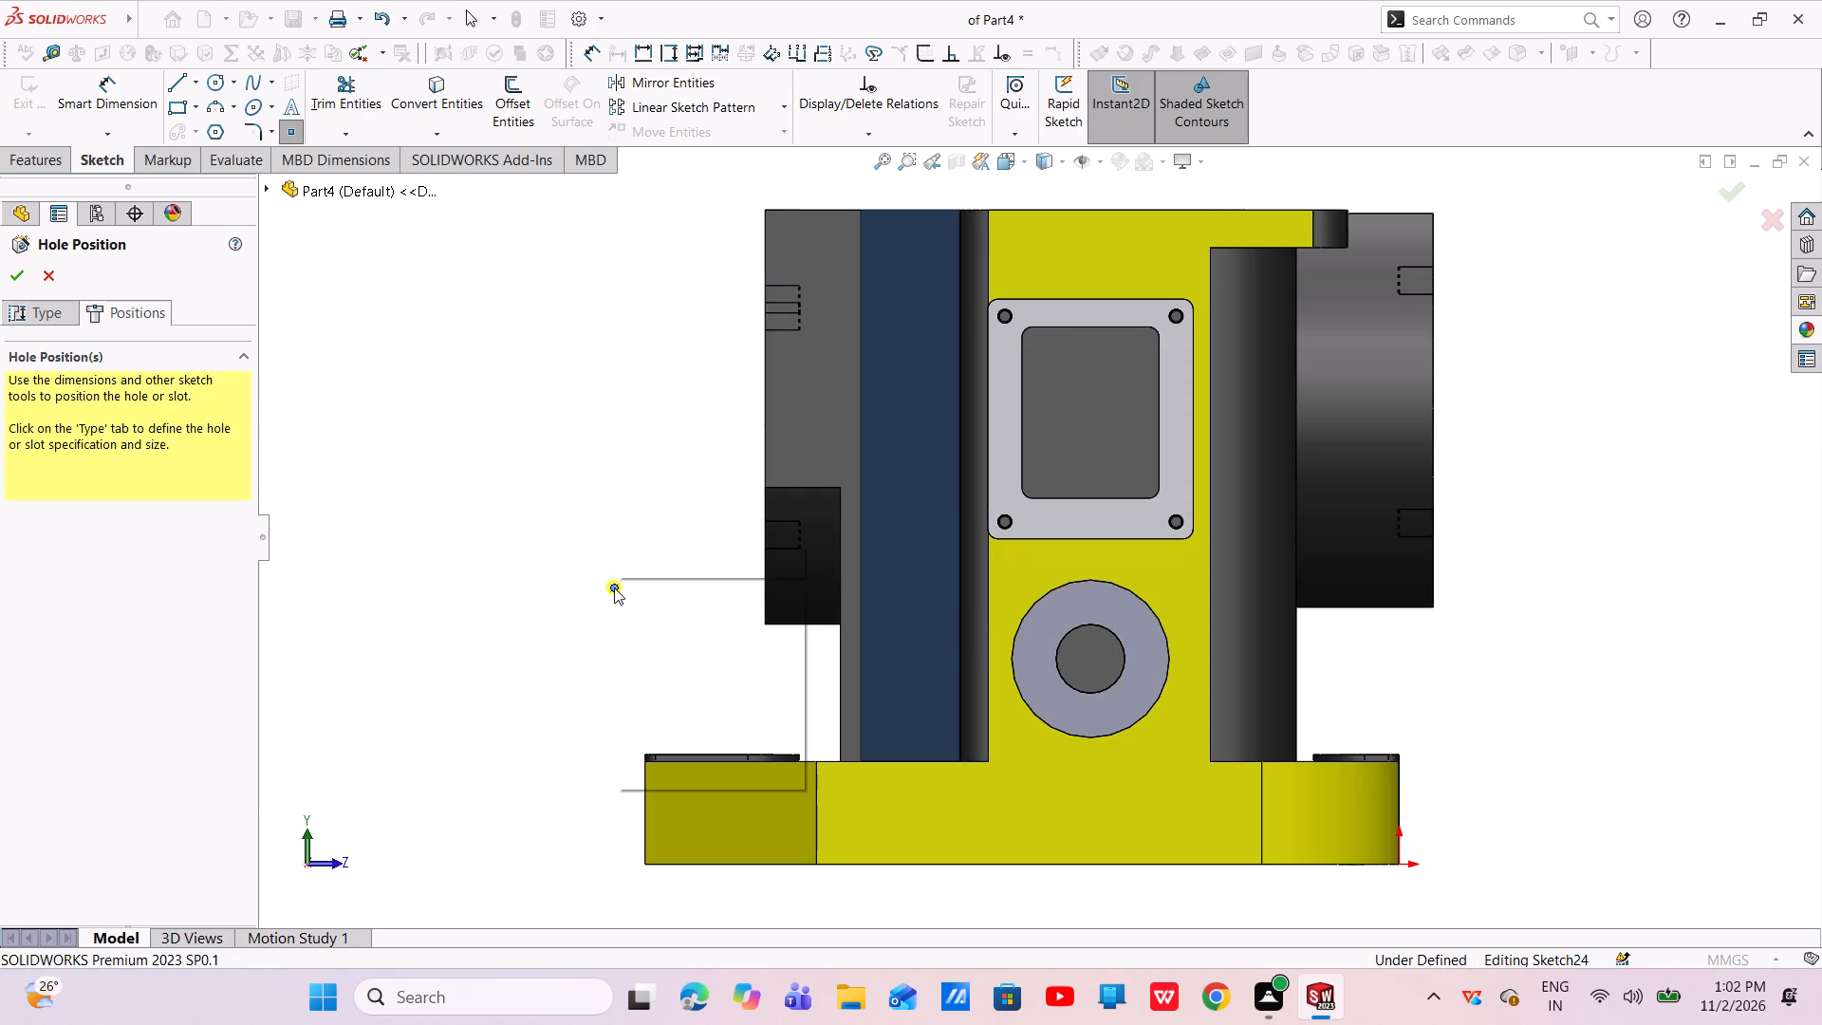
left_click(623, 597)
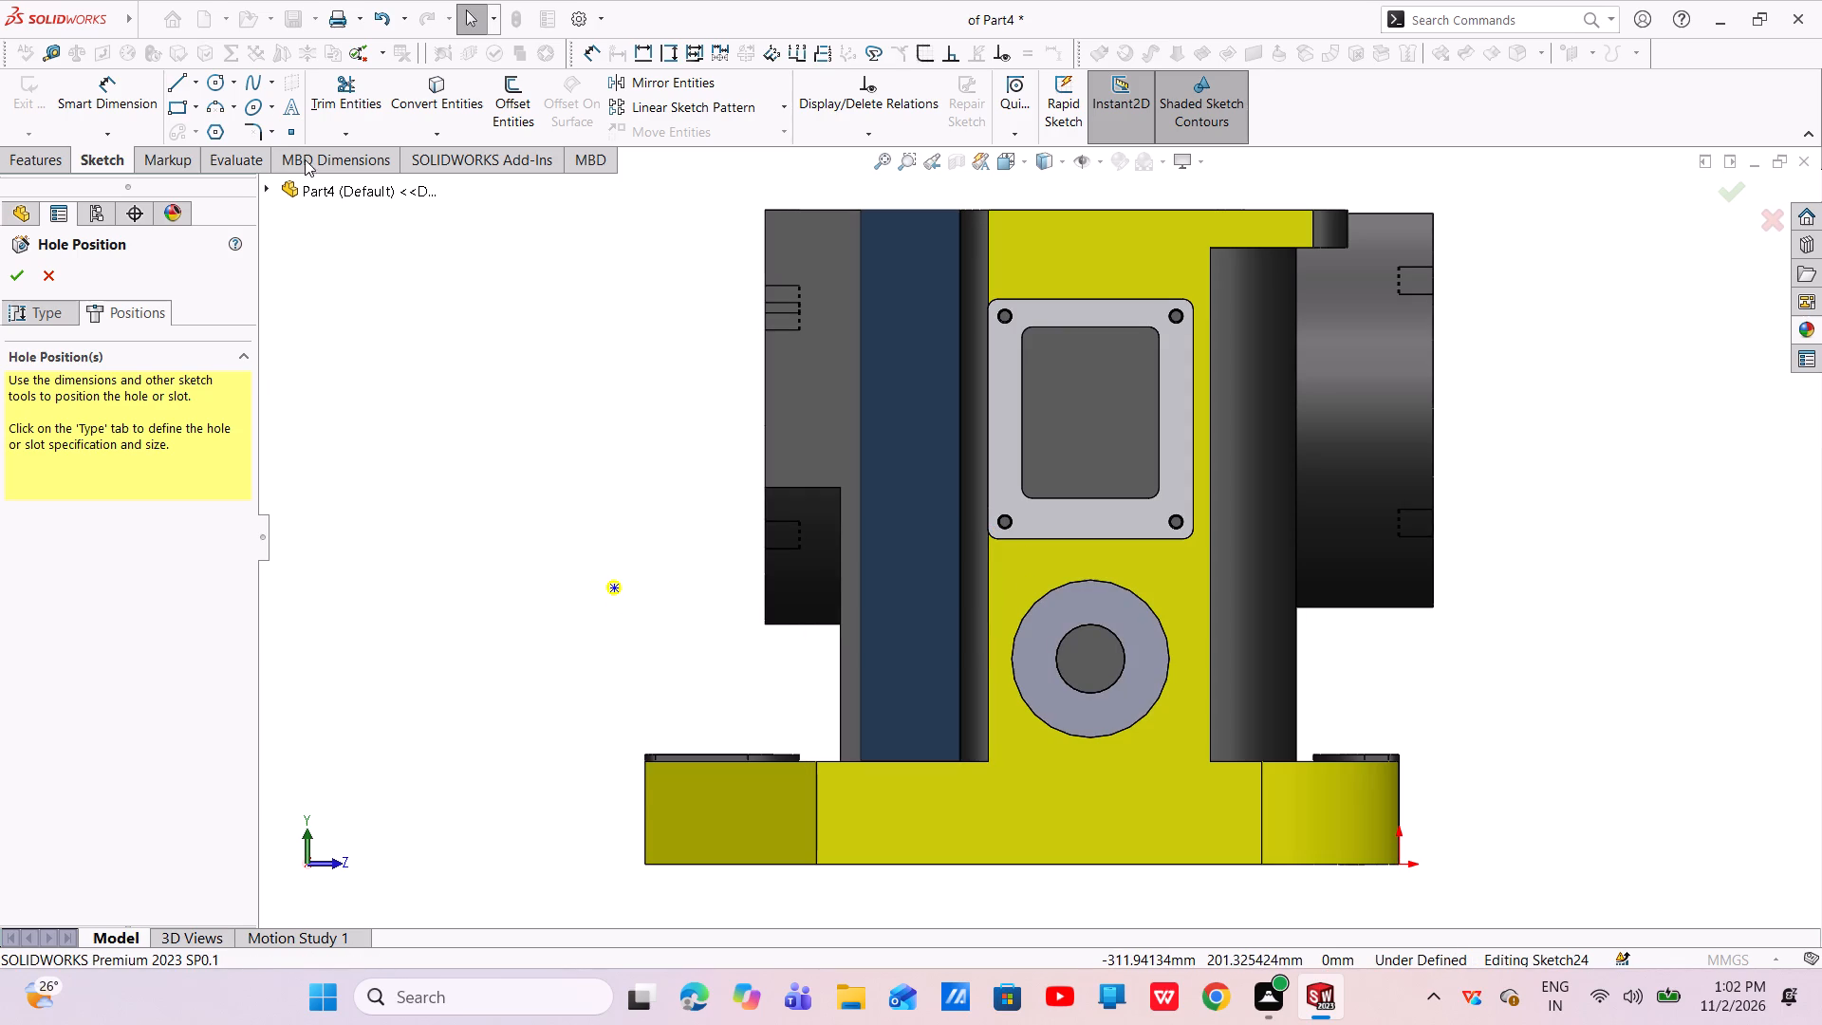
Sketch a construction circle about 41 mm in diameter on the counterbore floor, centred on the inner bore.
left_click(217, 91)
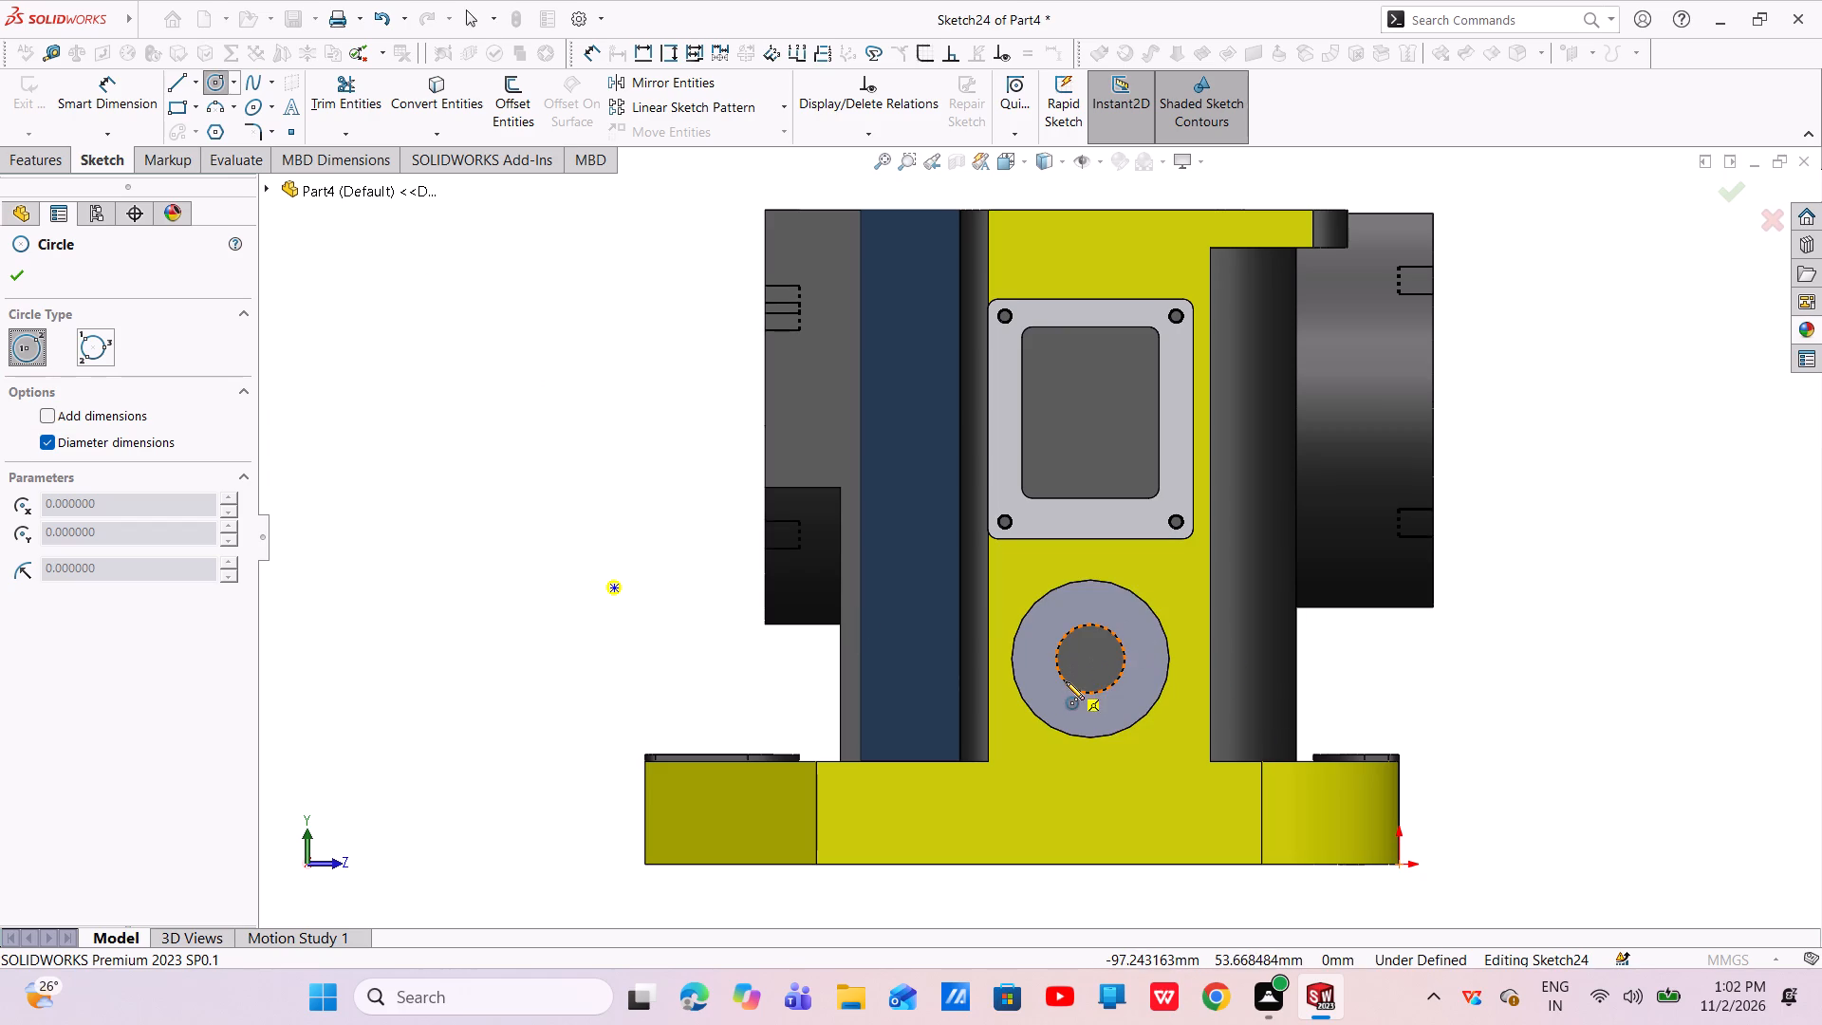
left_click(1089, 658)
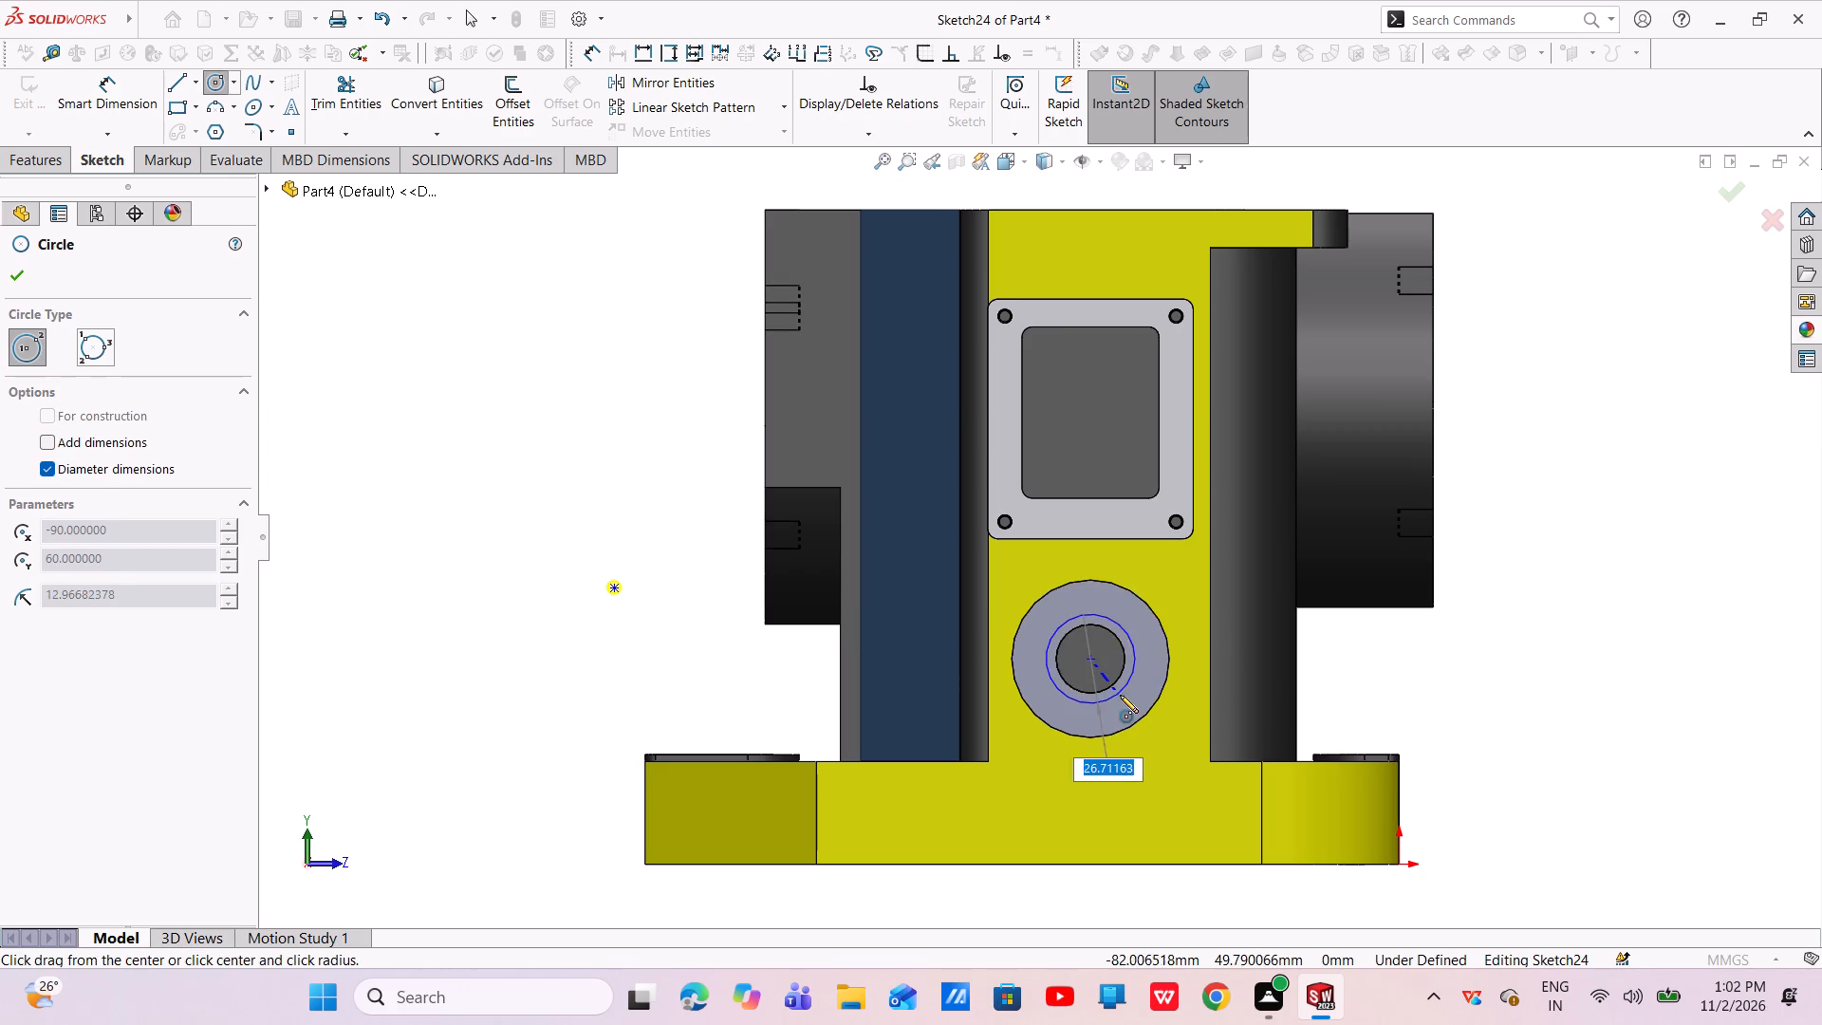
left_click(1129, 717)
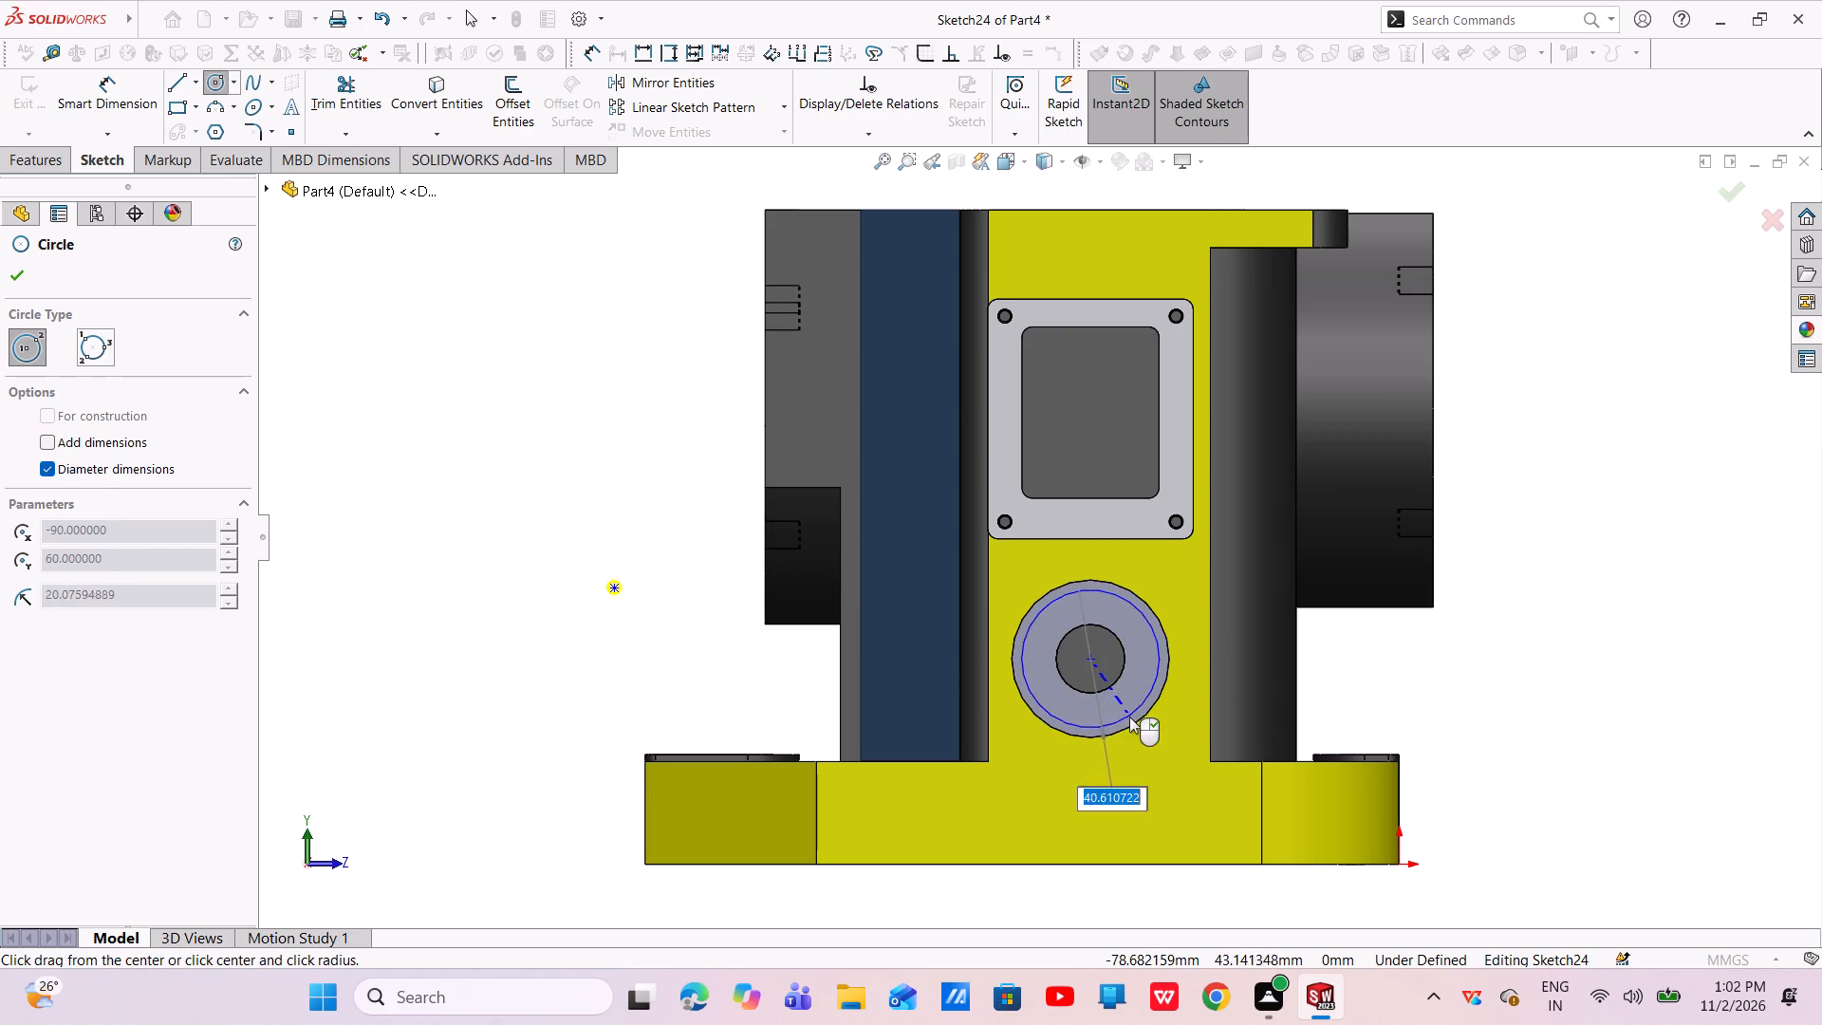
right_click(1129, 717)
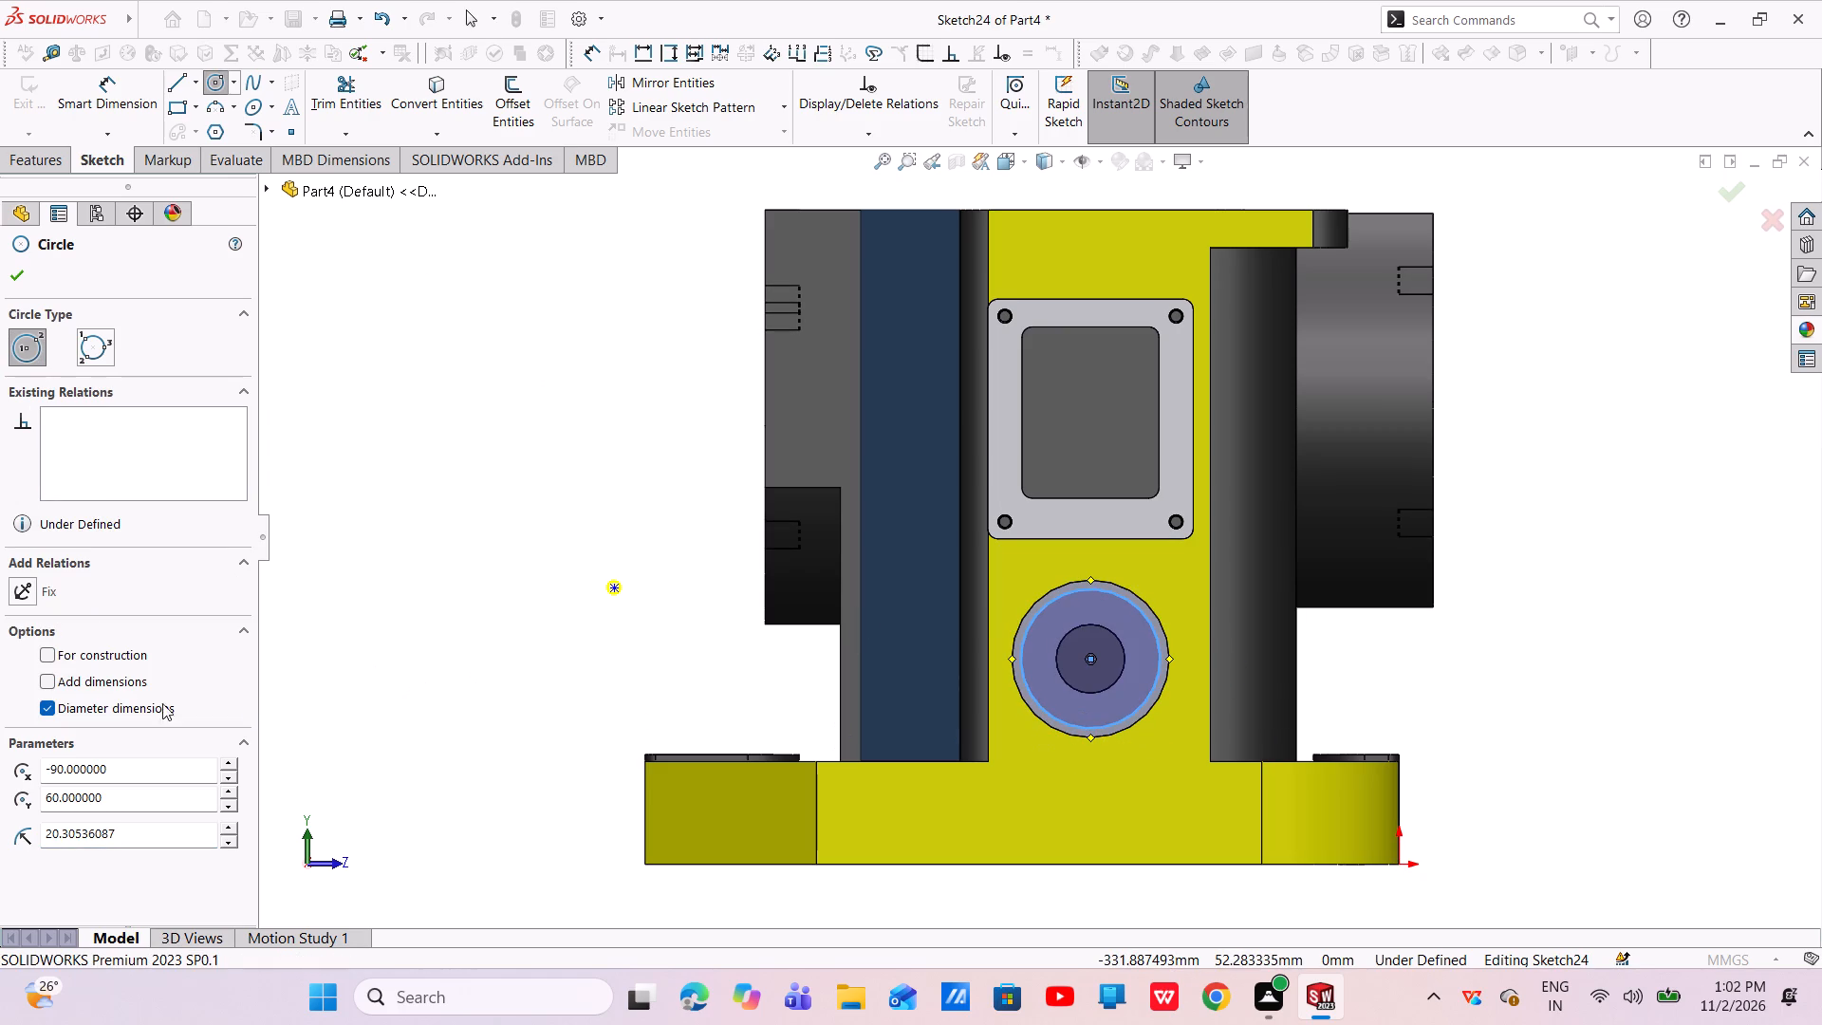
left_click(46, 650)
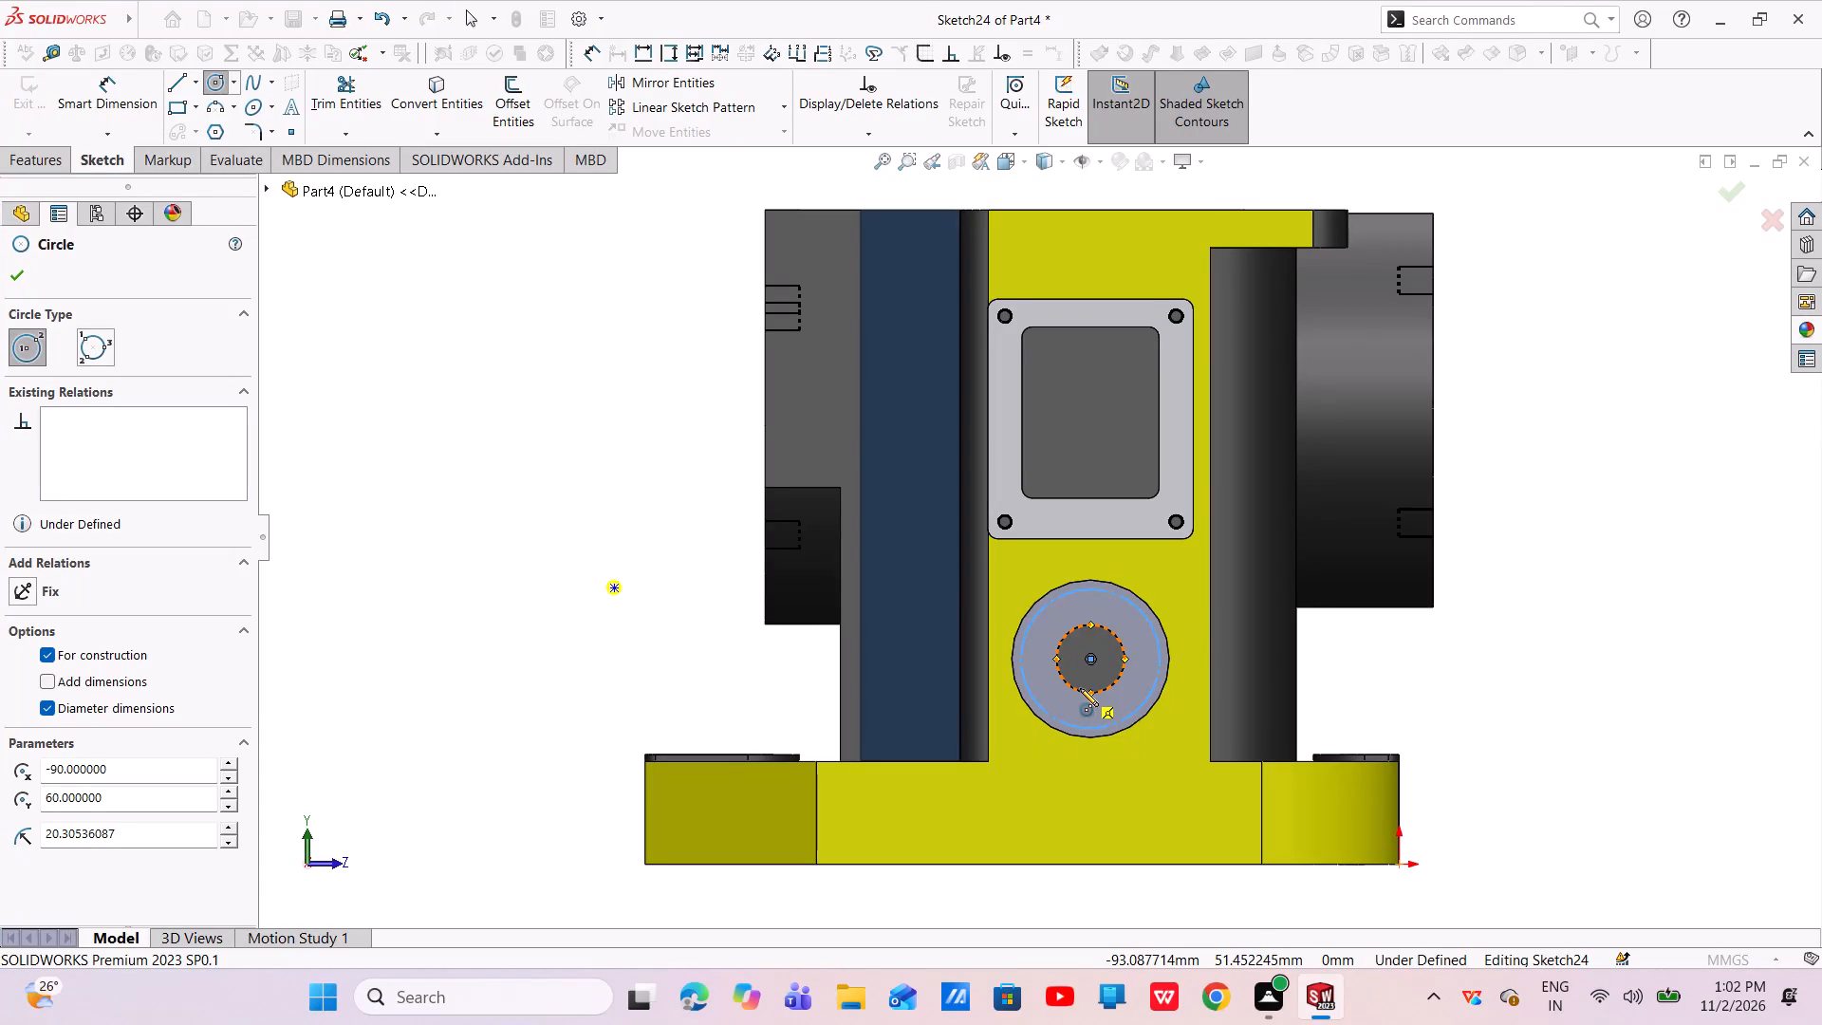
left_click(17, 284)
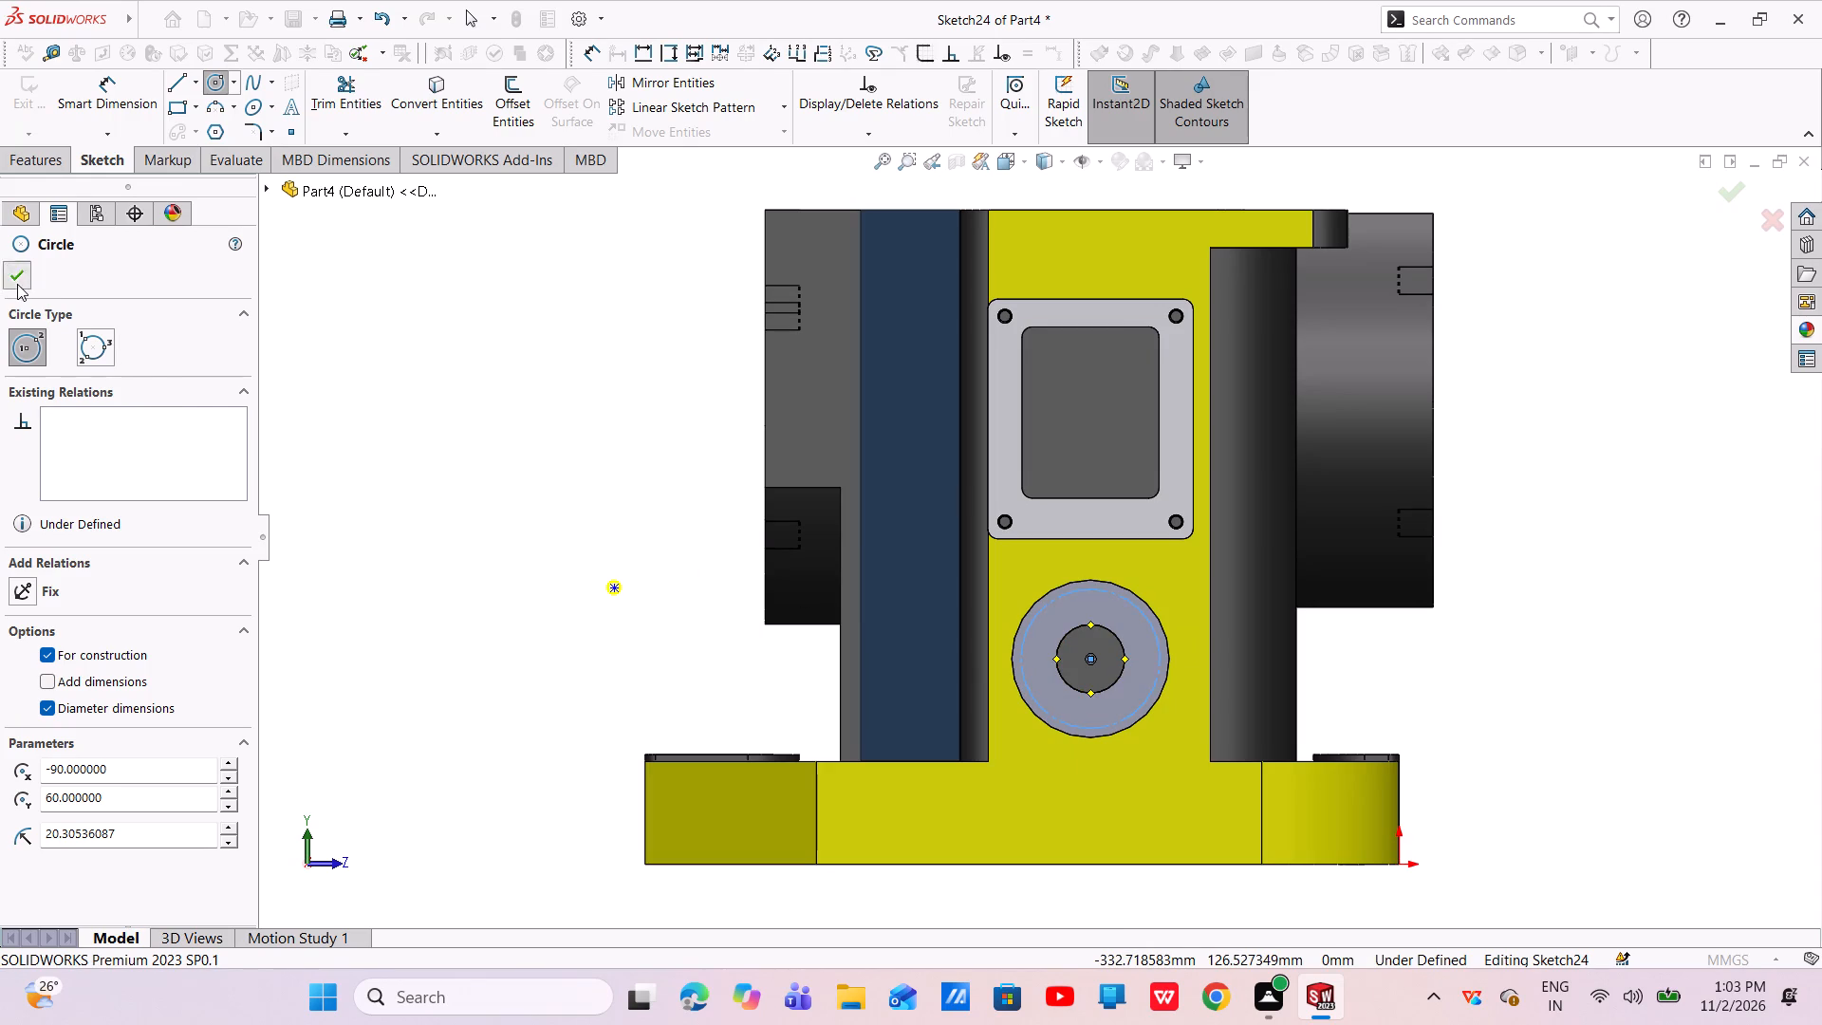
Dimension the construction circle's diameter to 30 mm.
left_click(114, 93)
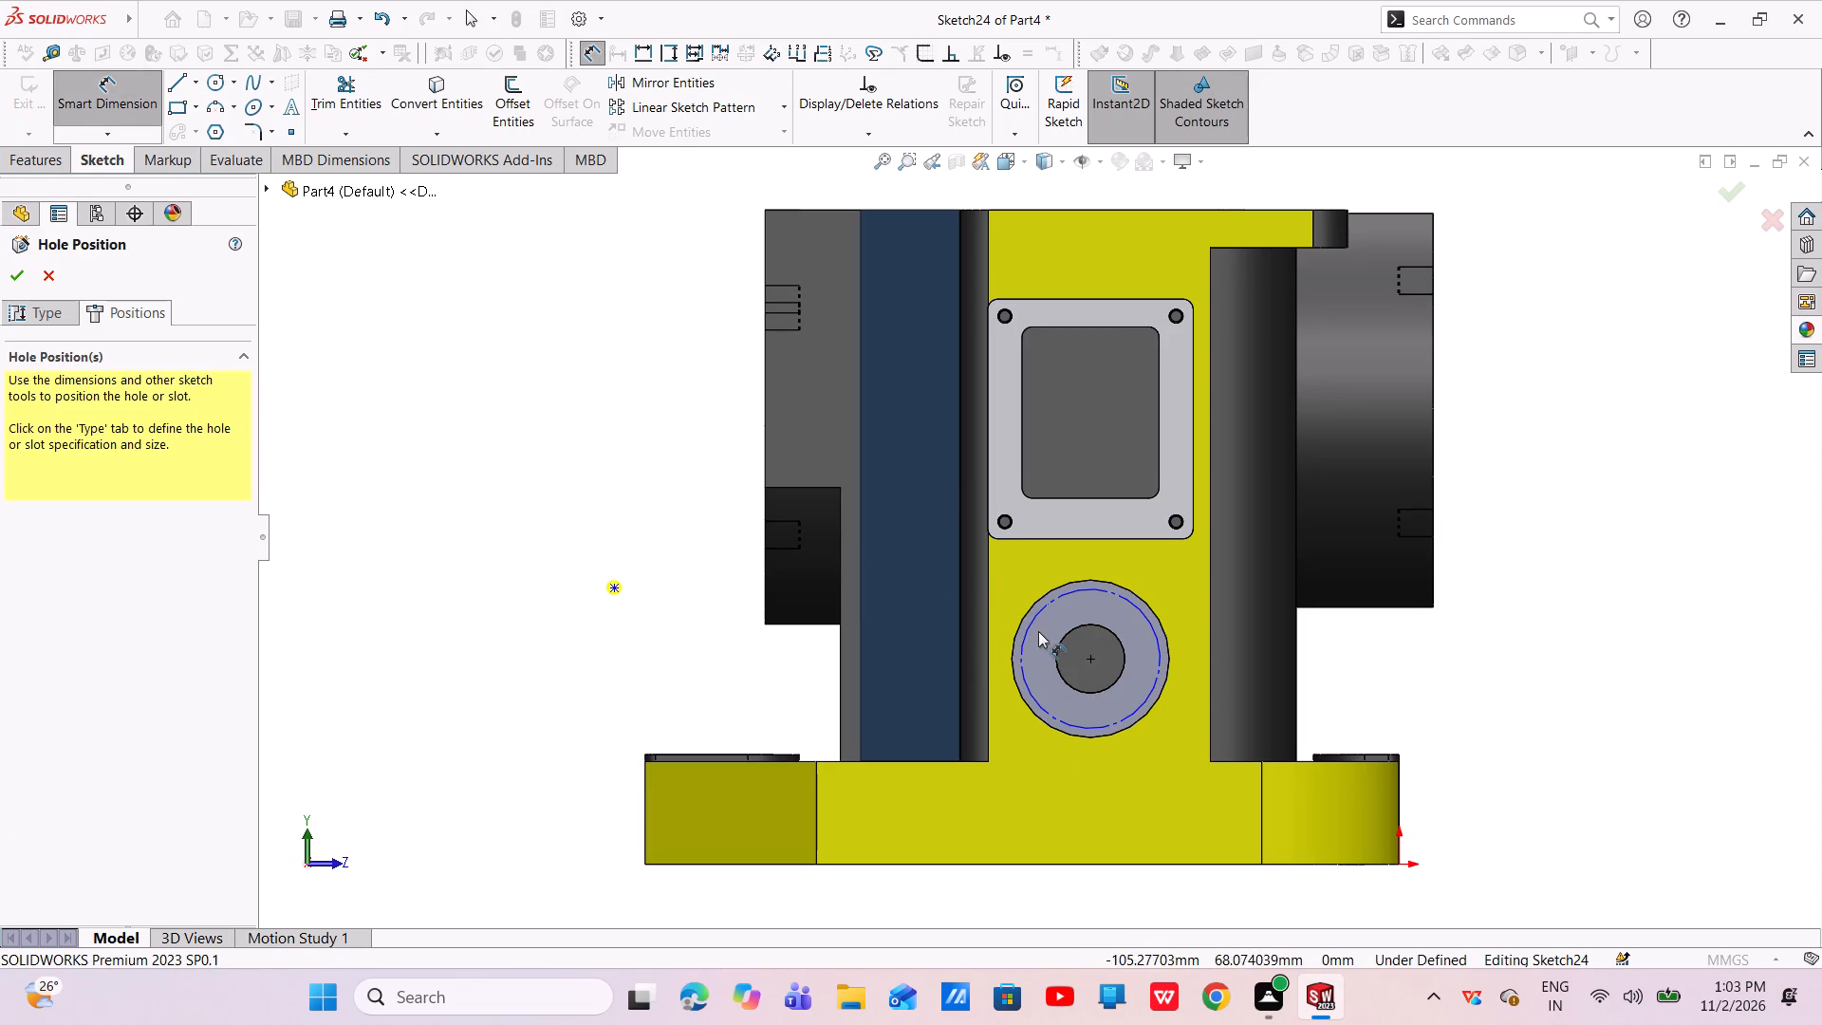
left_click(1025, 638)
left_click(540, 652)
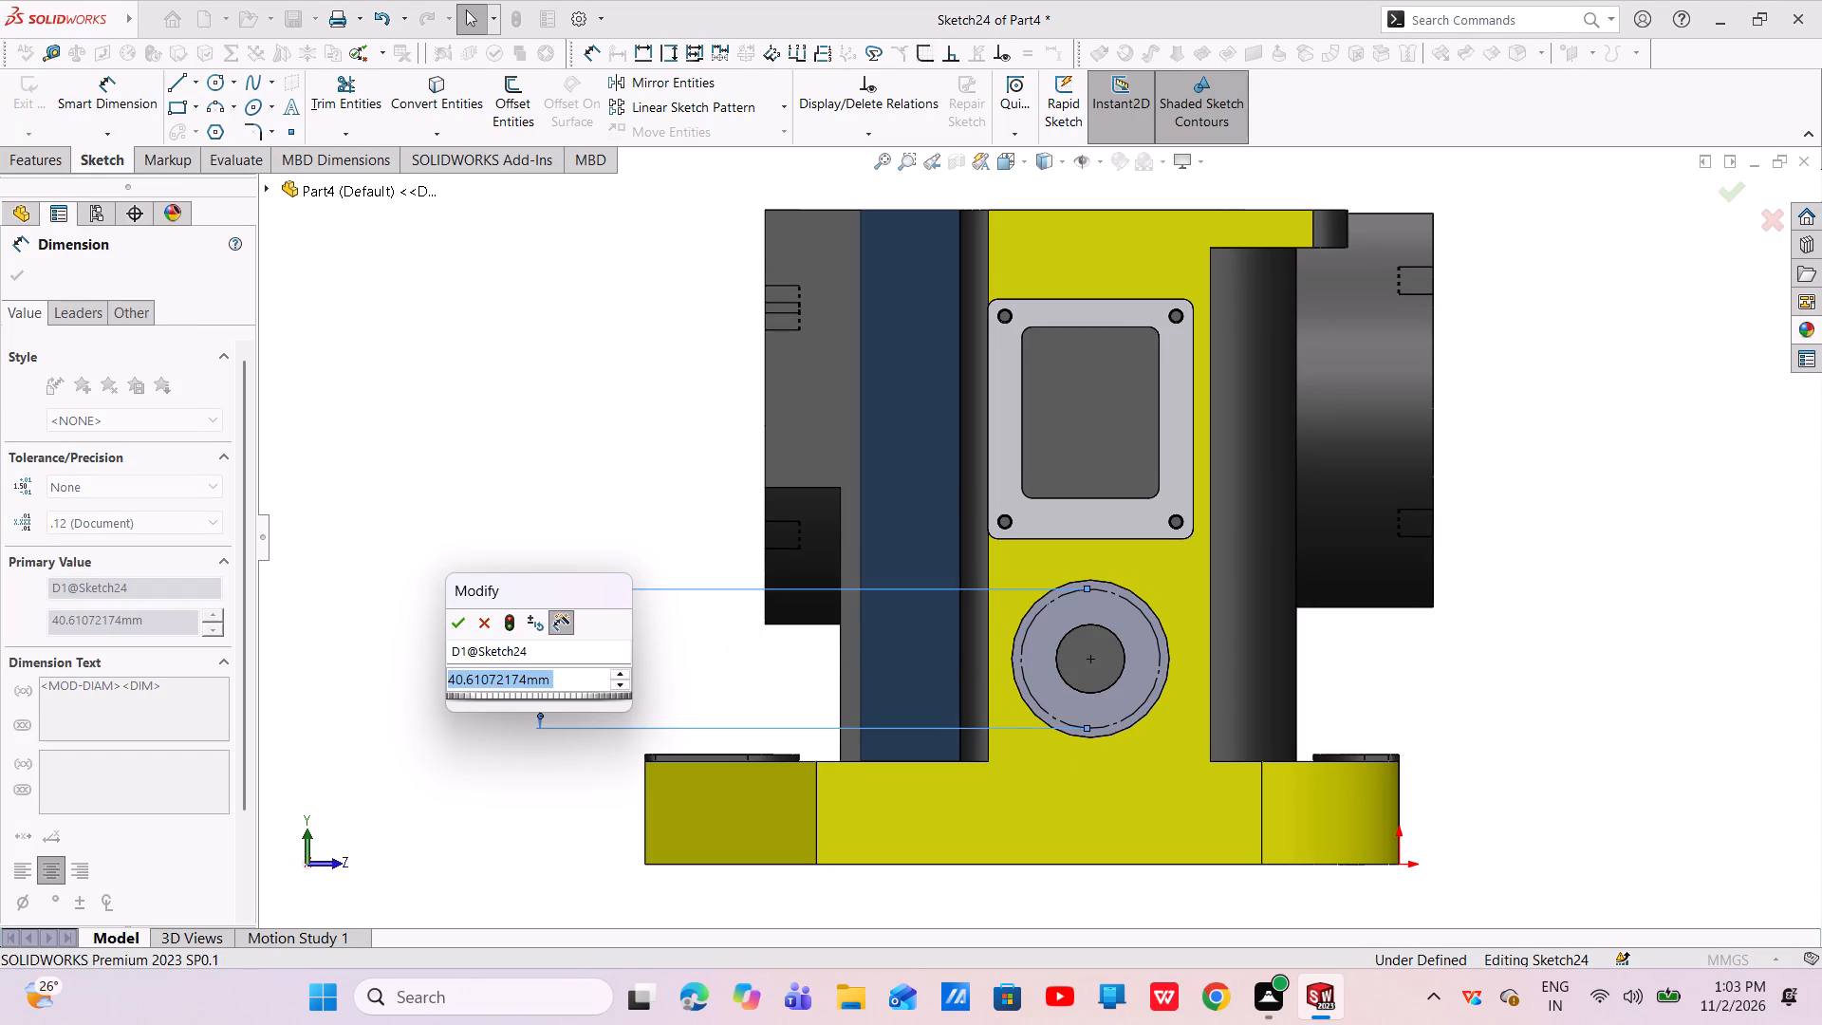
key("BackSpace")
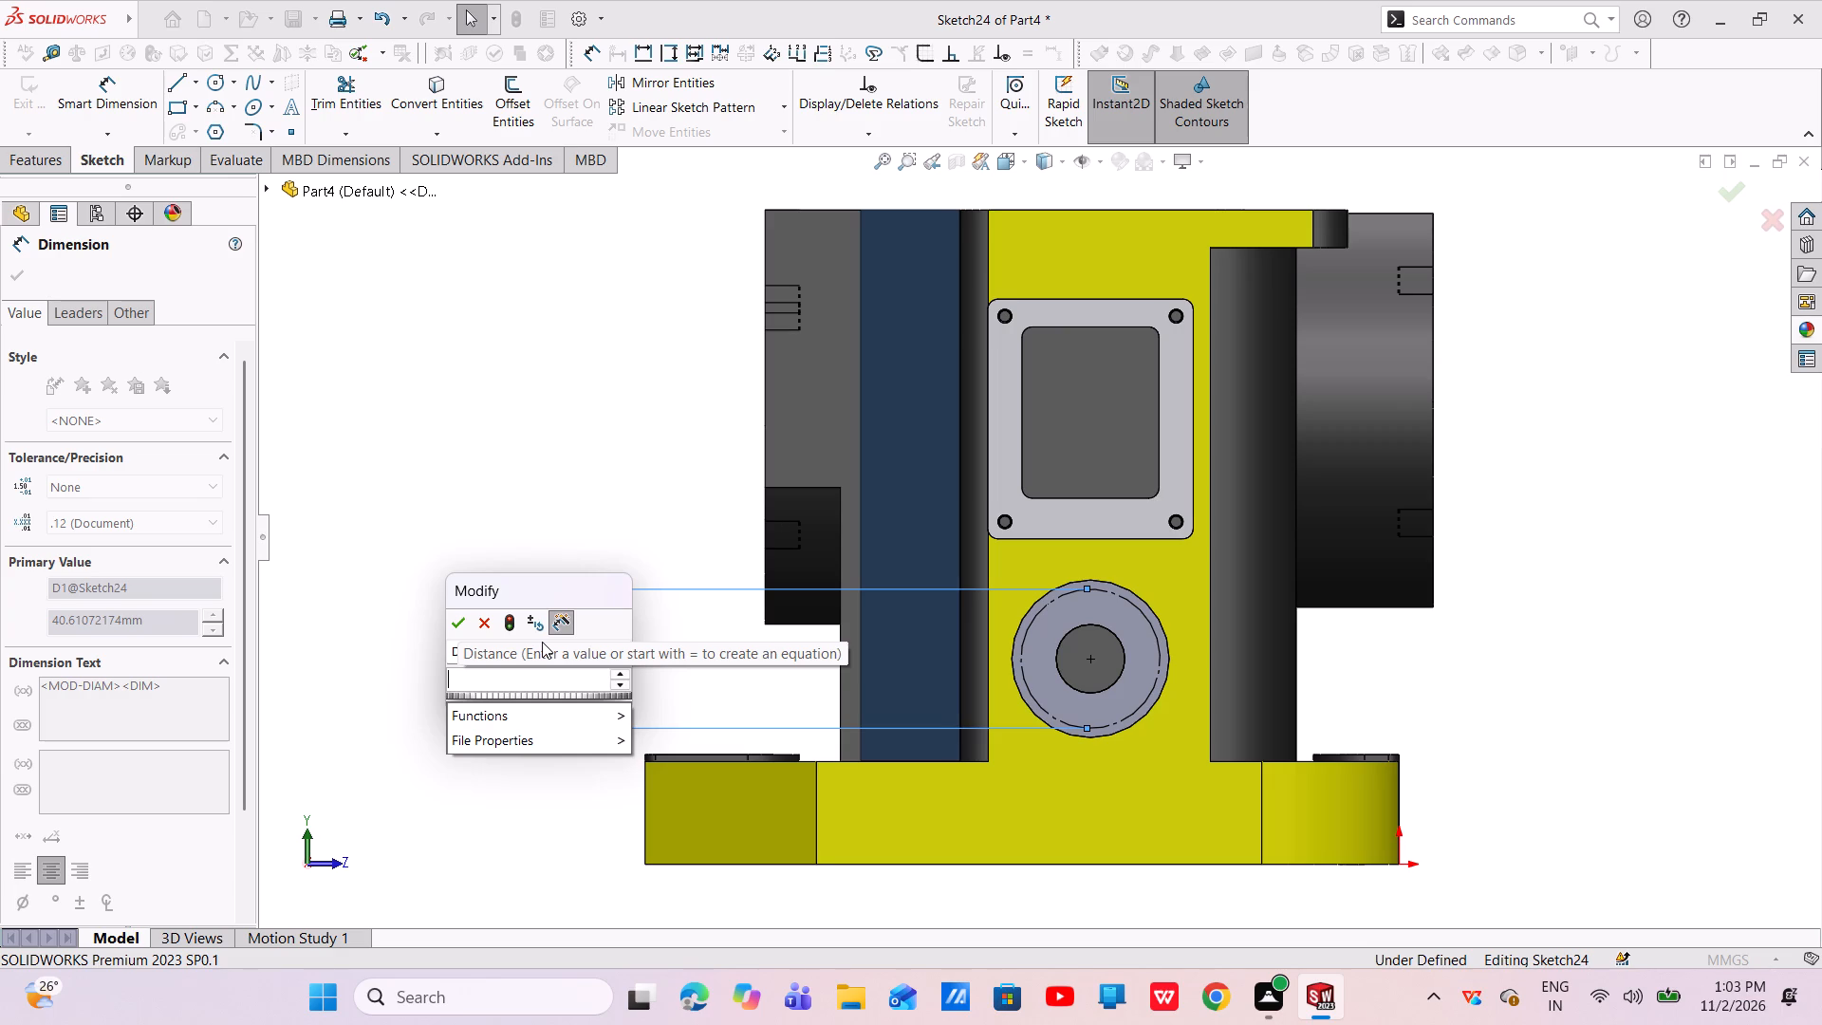
type("30")
key("Return")
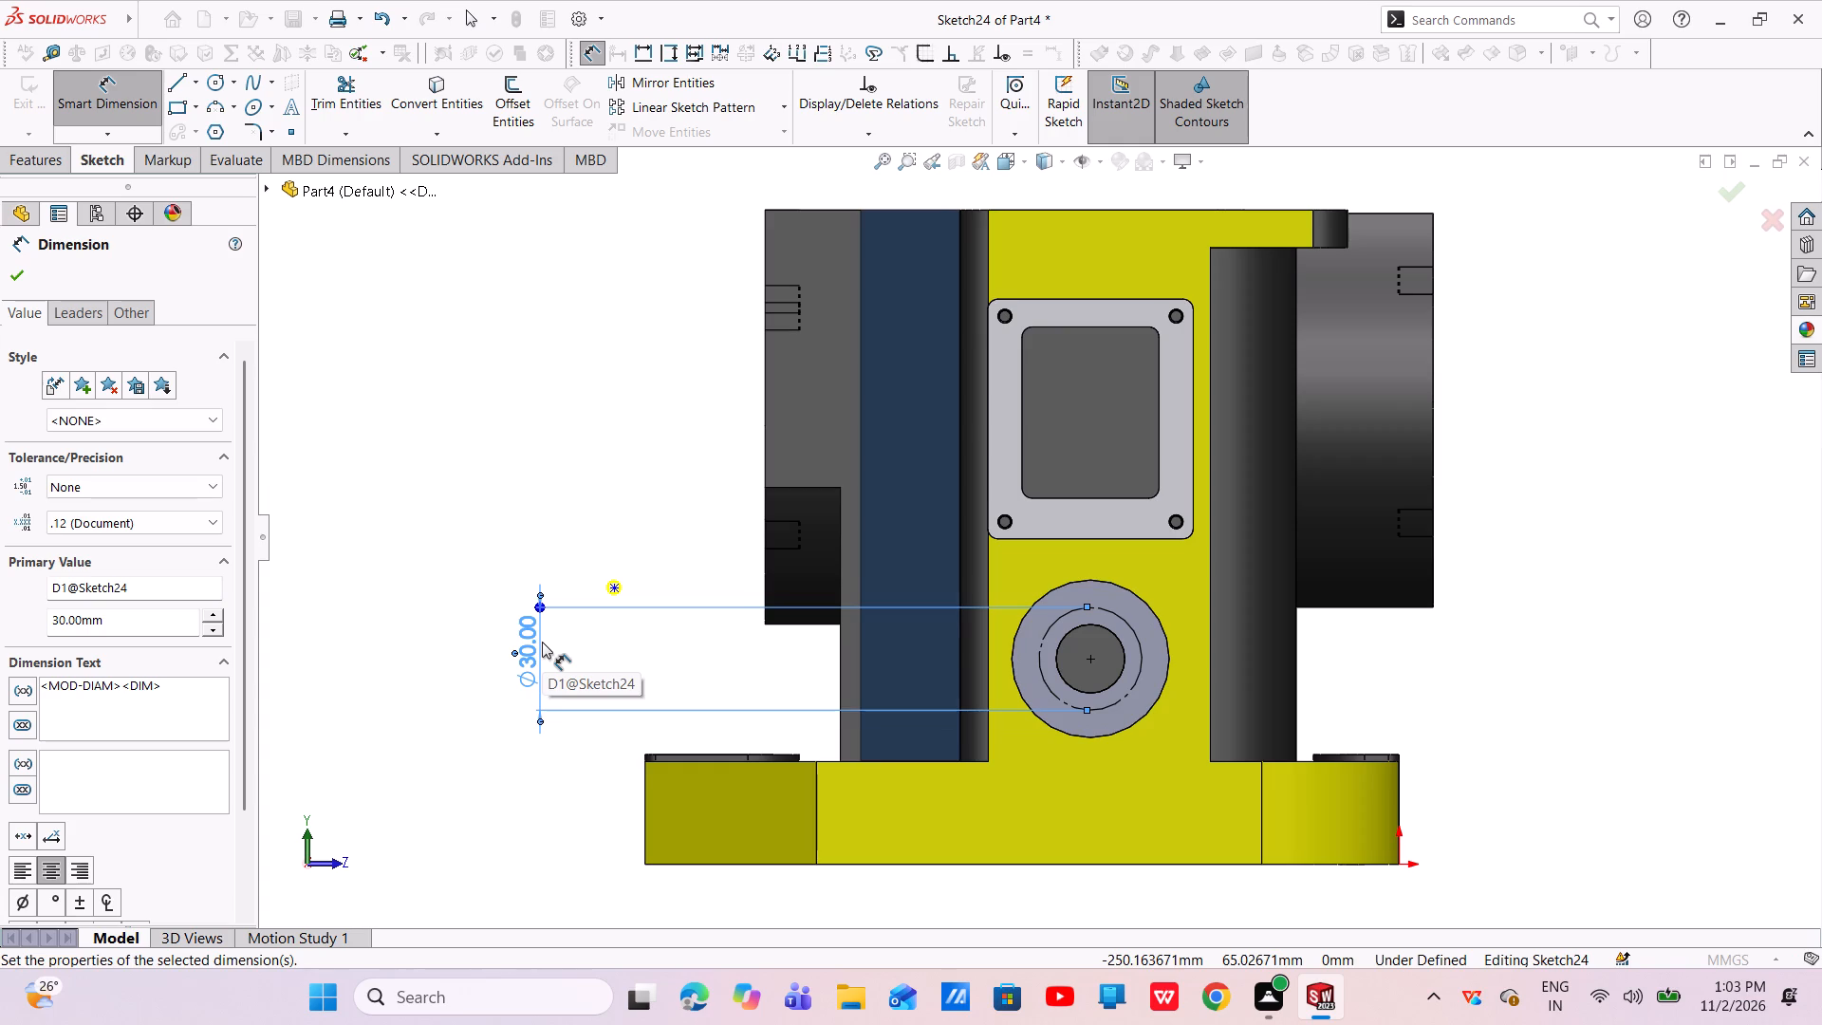
Place the M4 tapped hole at the top of the 30 mm construction circle, directly above the bore, and finish it.
scroll(1057, 672, "down", 5)
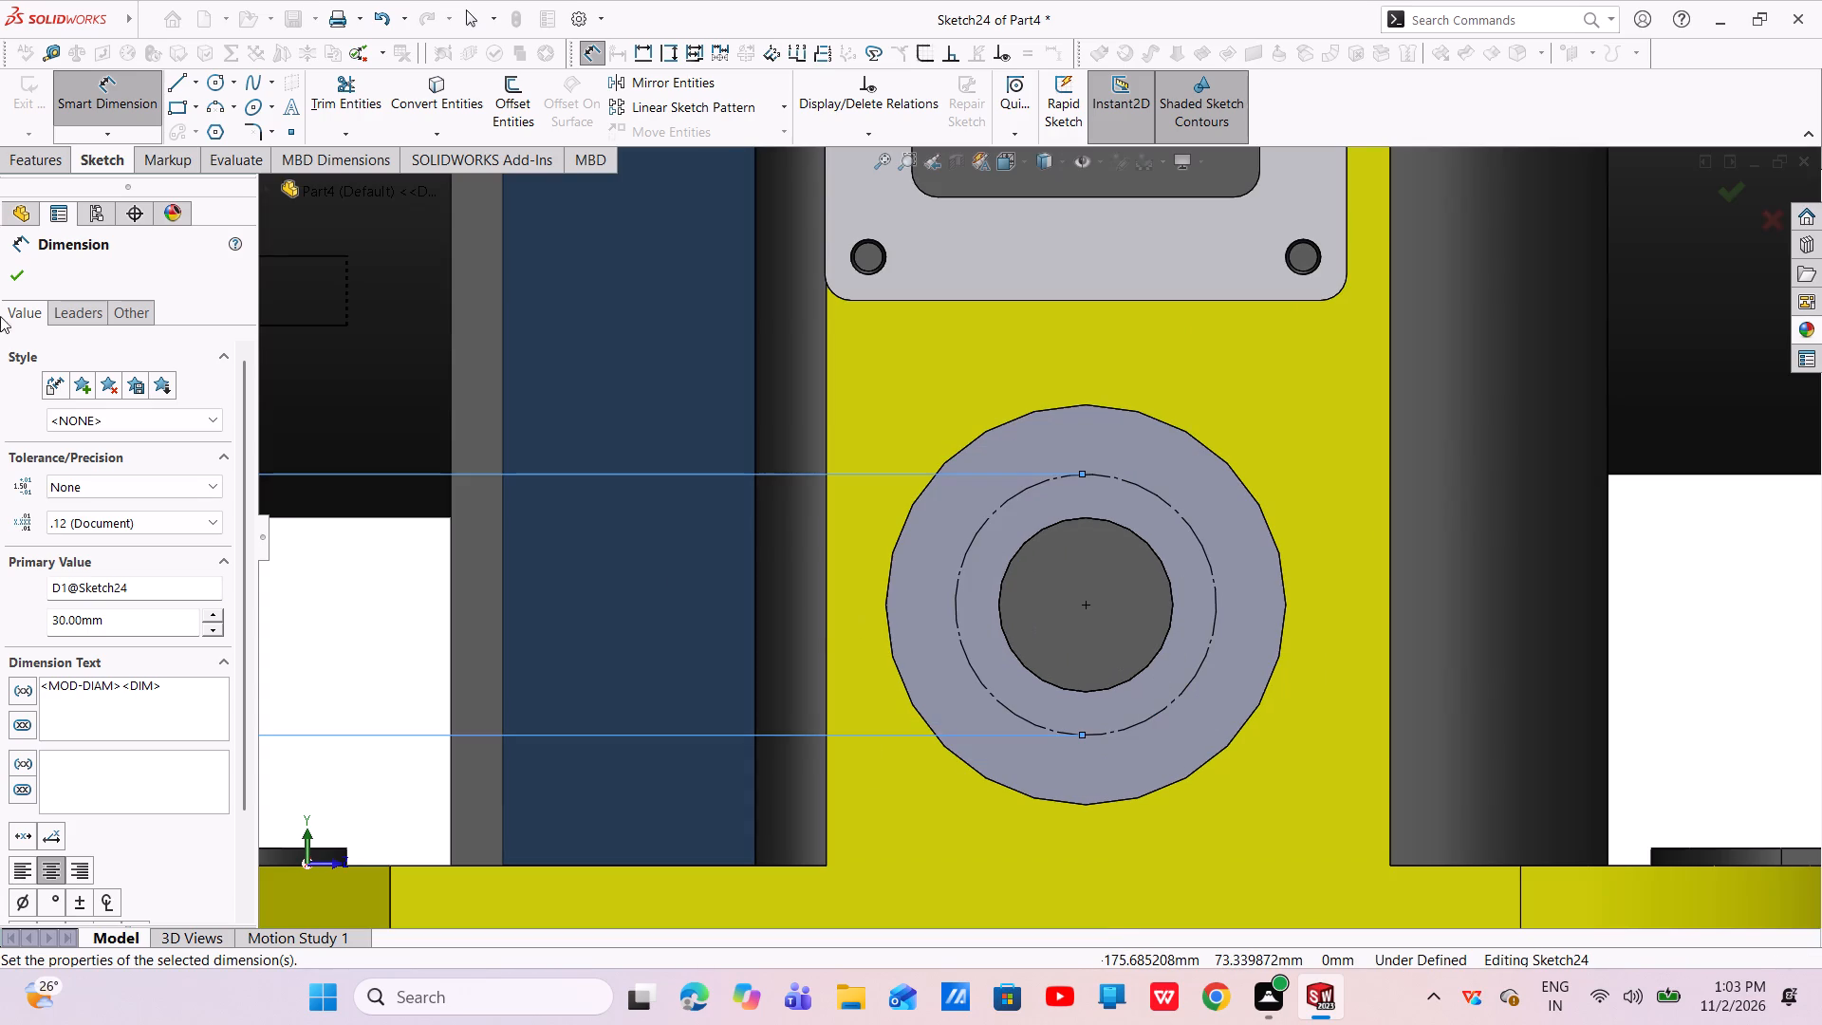
left_click(19, 273)
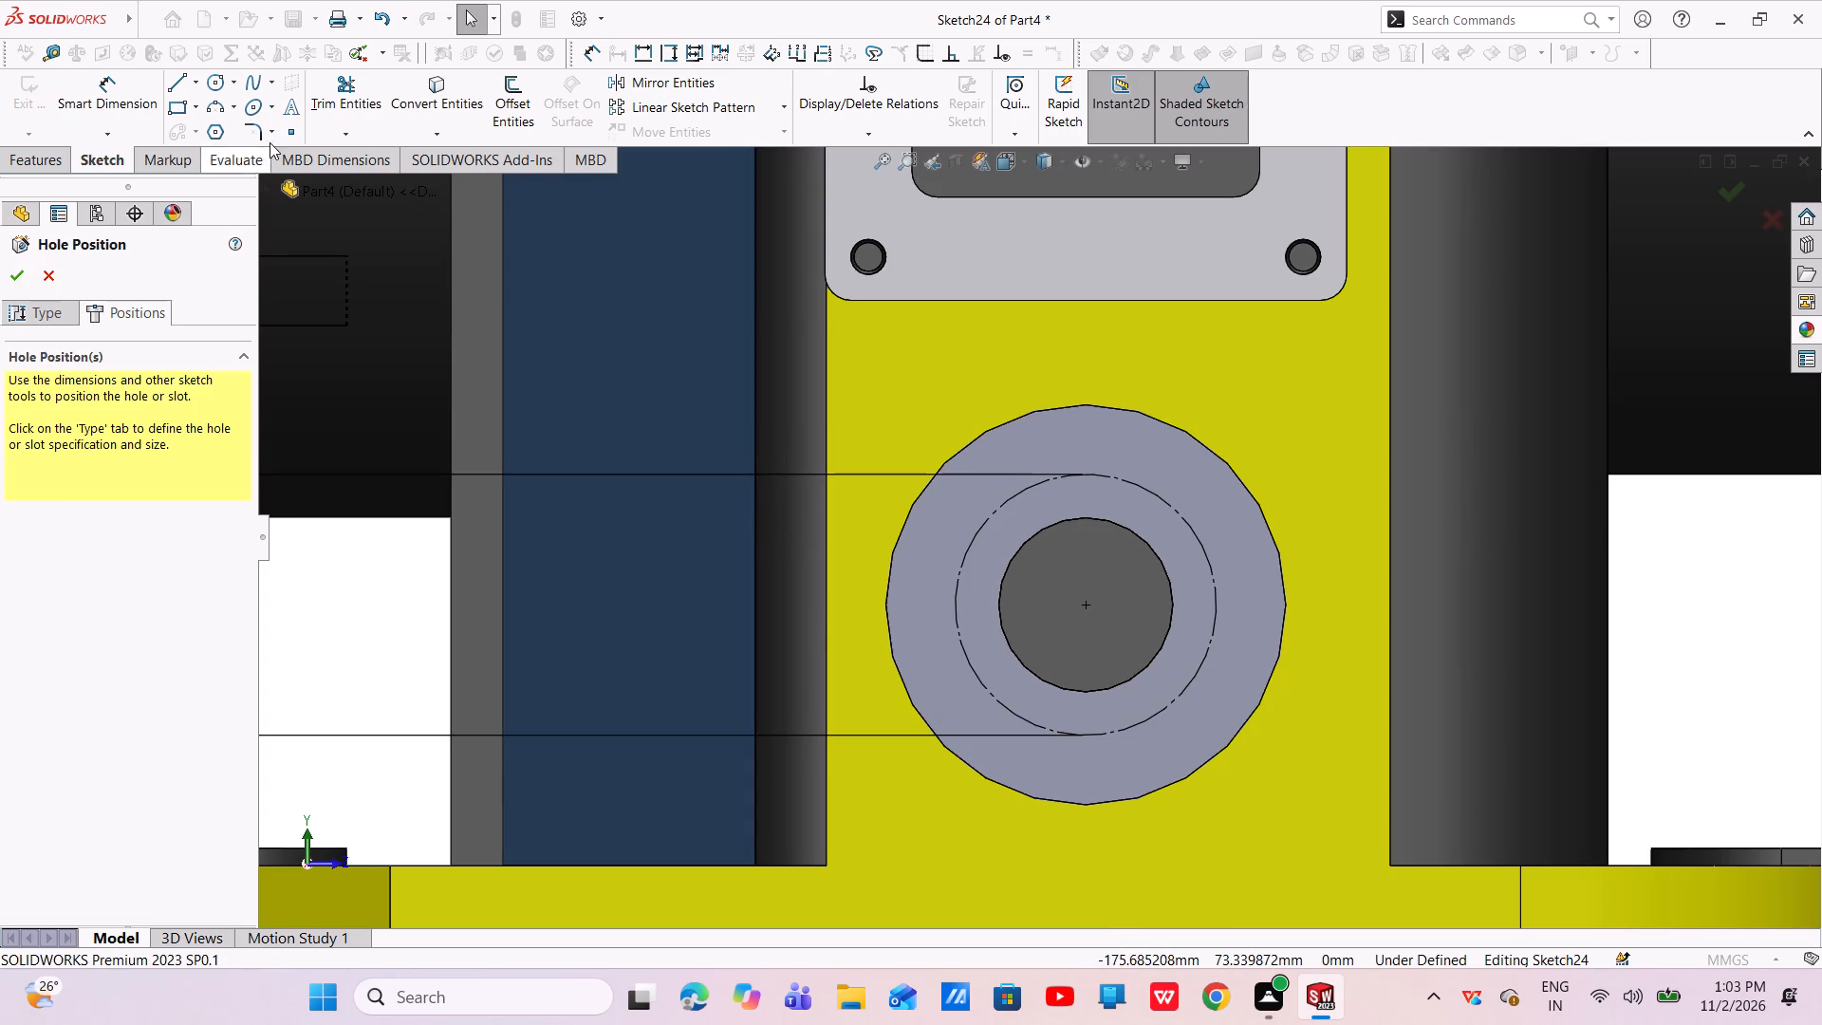
left_click(293, 130)
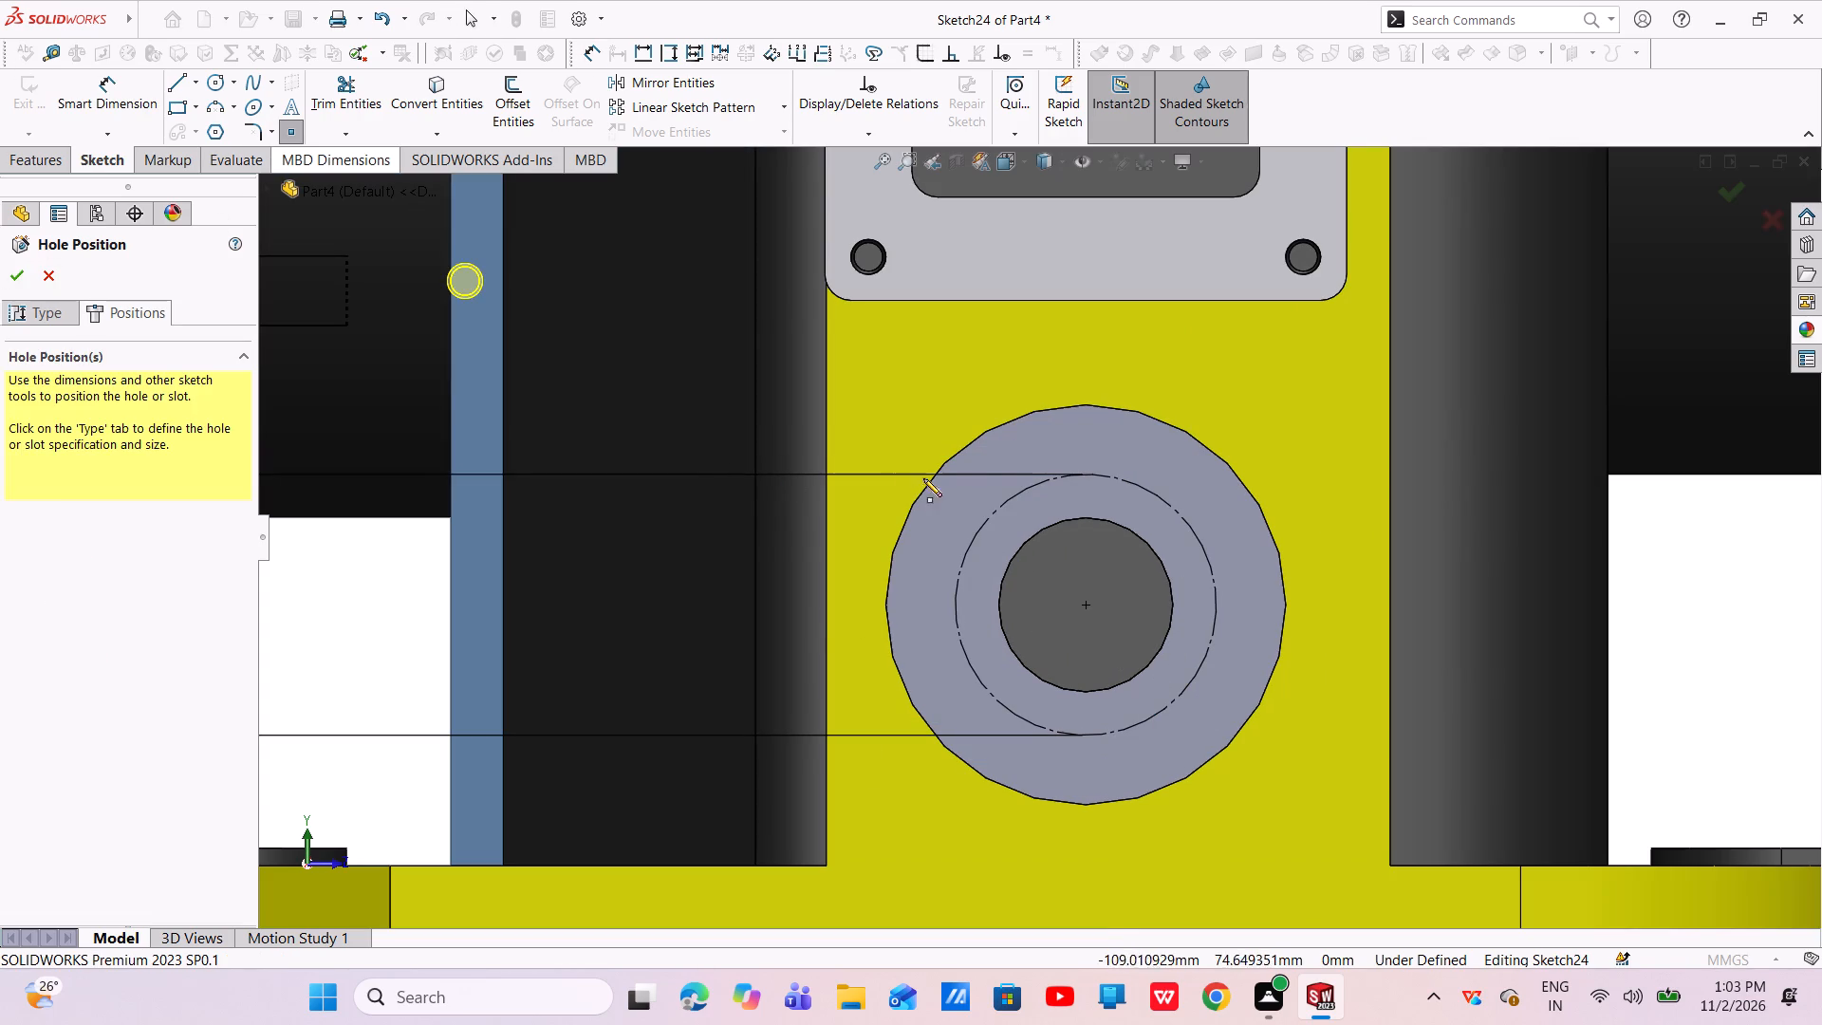
left_click(1087, 477)
right_click(1087, 477)
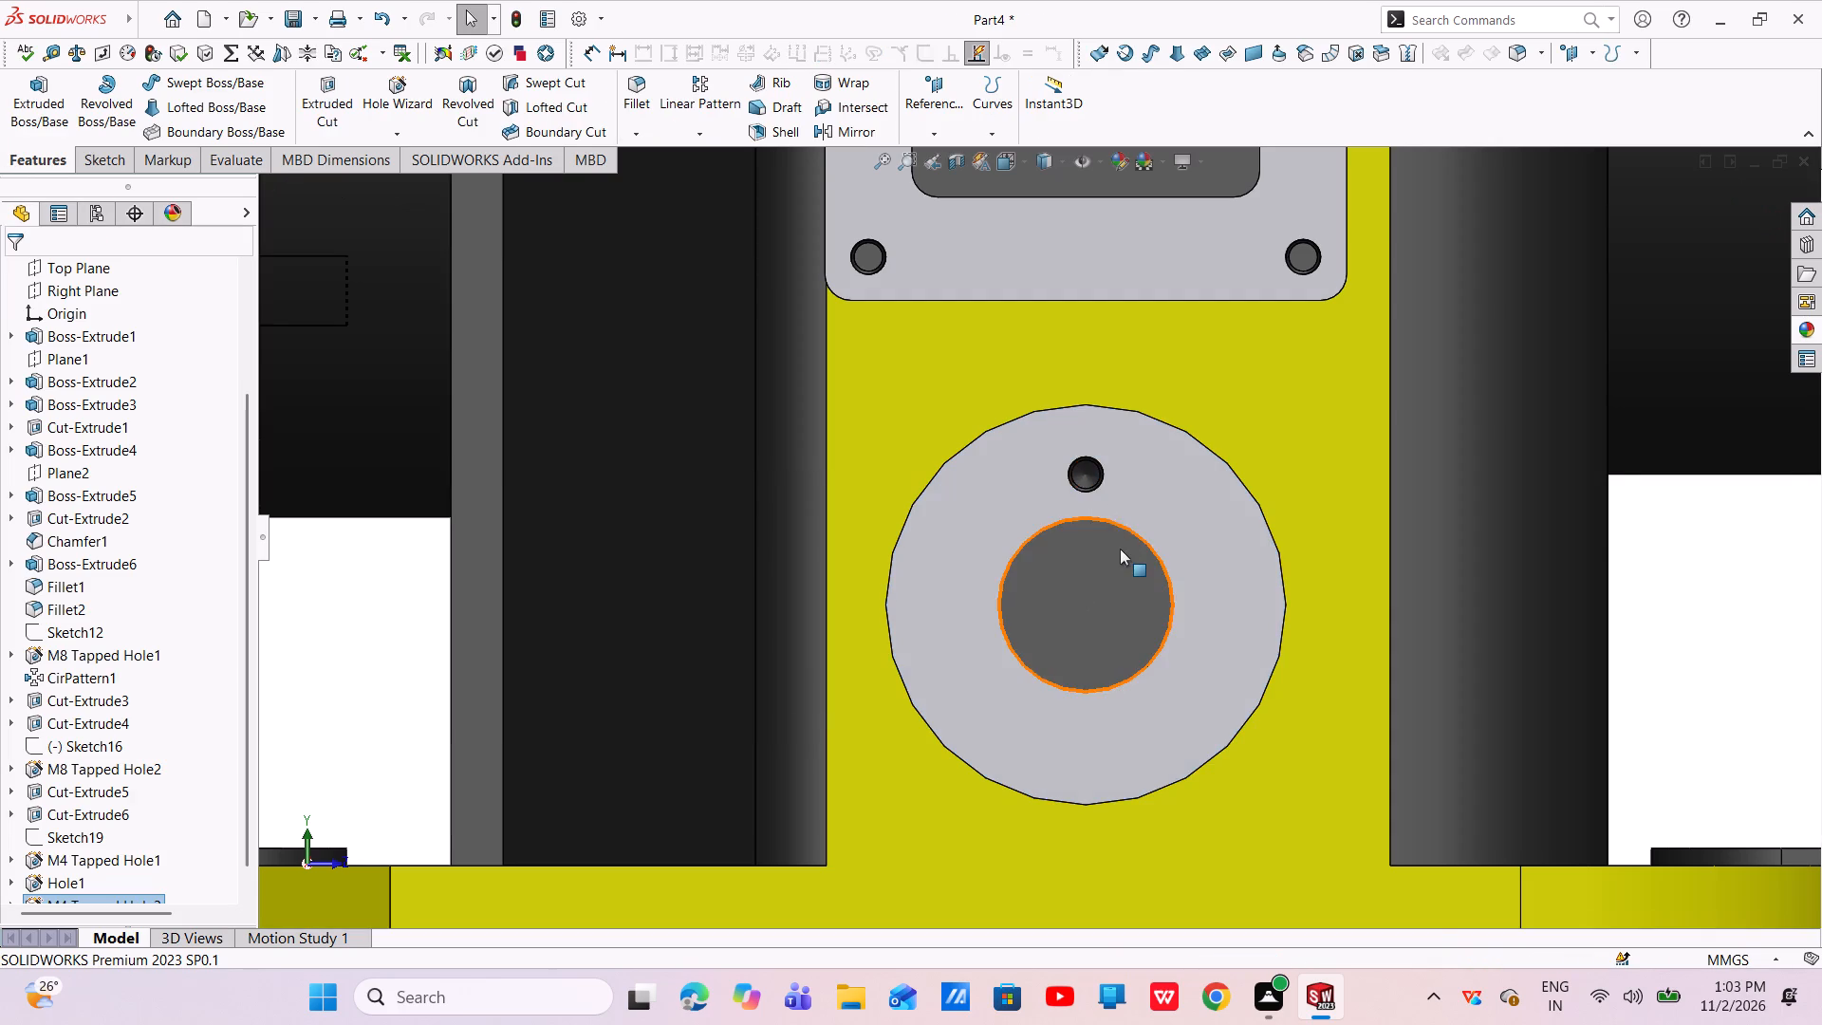
scroll(1120, 550, "up", 2)
scroll(1120, 550, "down", 1)
scroll(1120, 550, "up", 2)
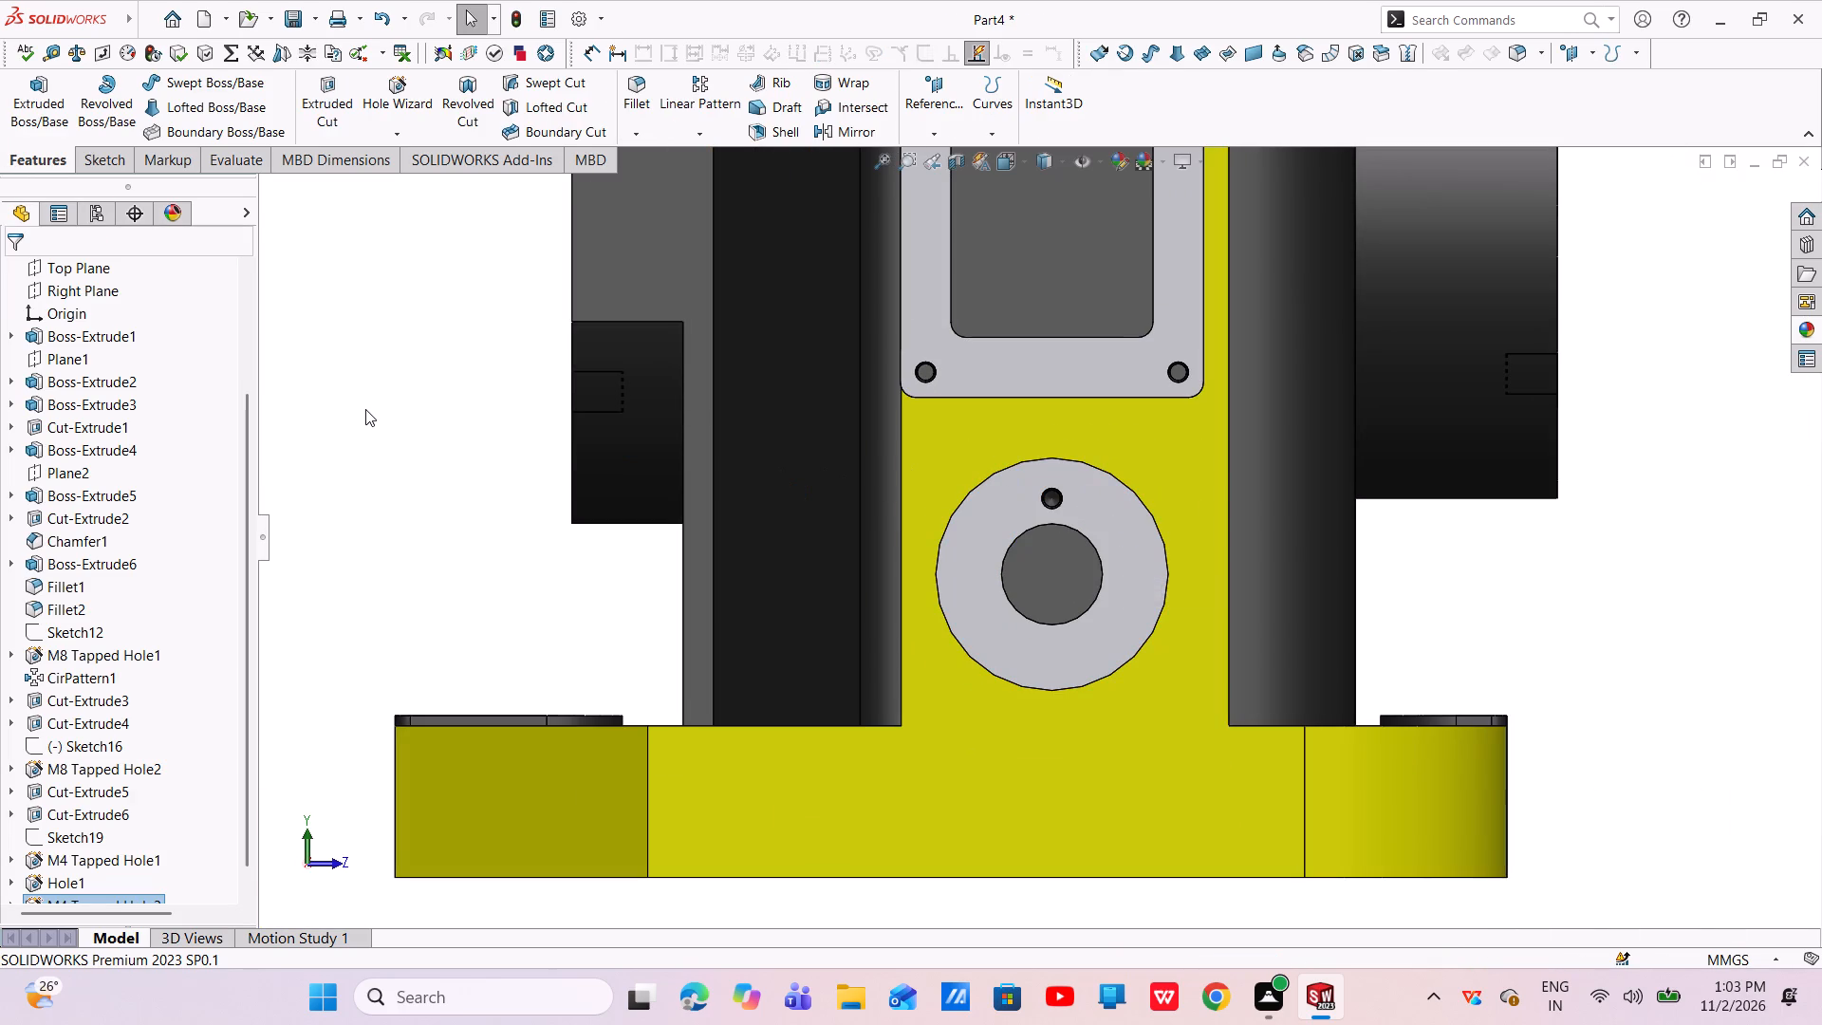
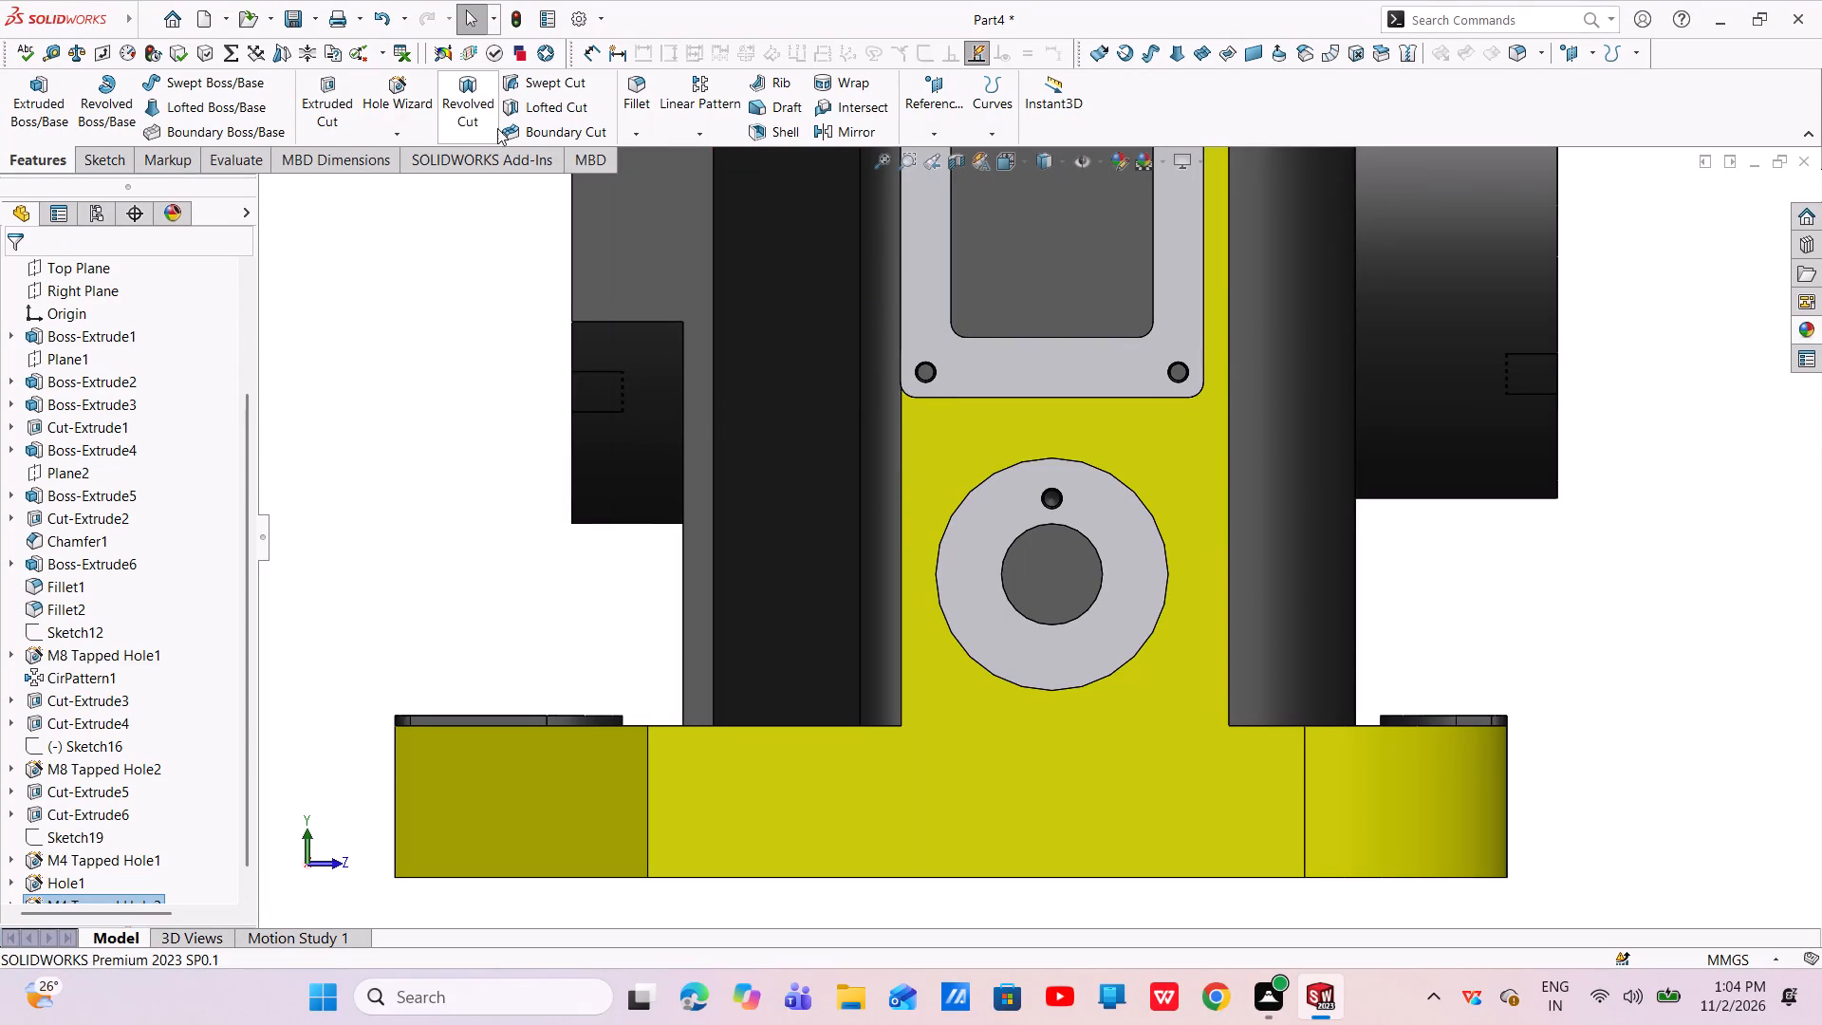
Circular-pattern the M4 tapped hole about the inner bore with 3 equally spaced instances over 360 degrees.
left_click(700, 130)
left_click(710, 178)
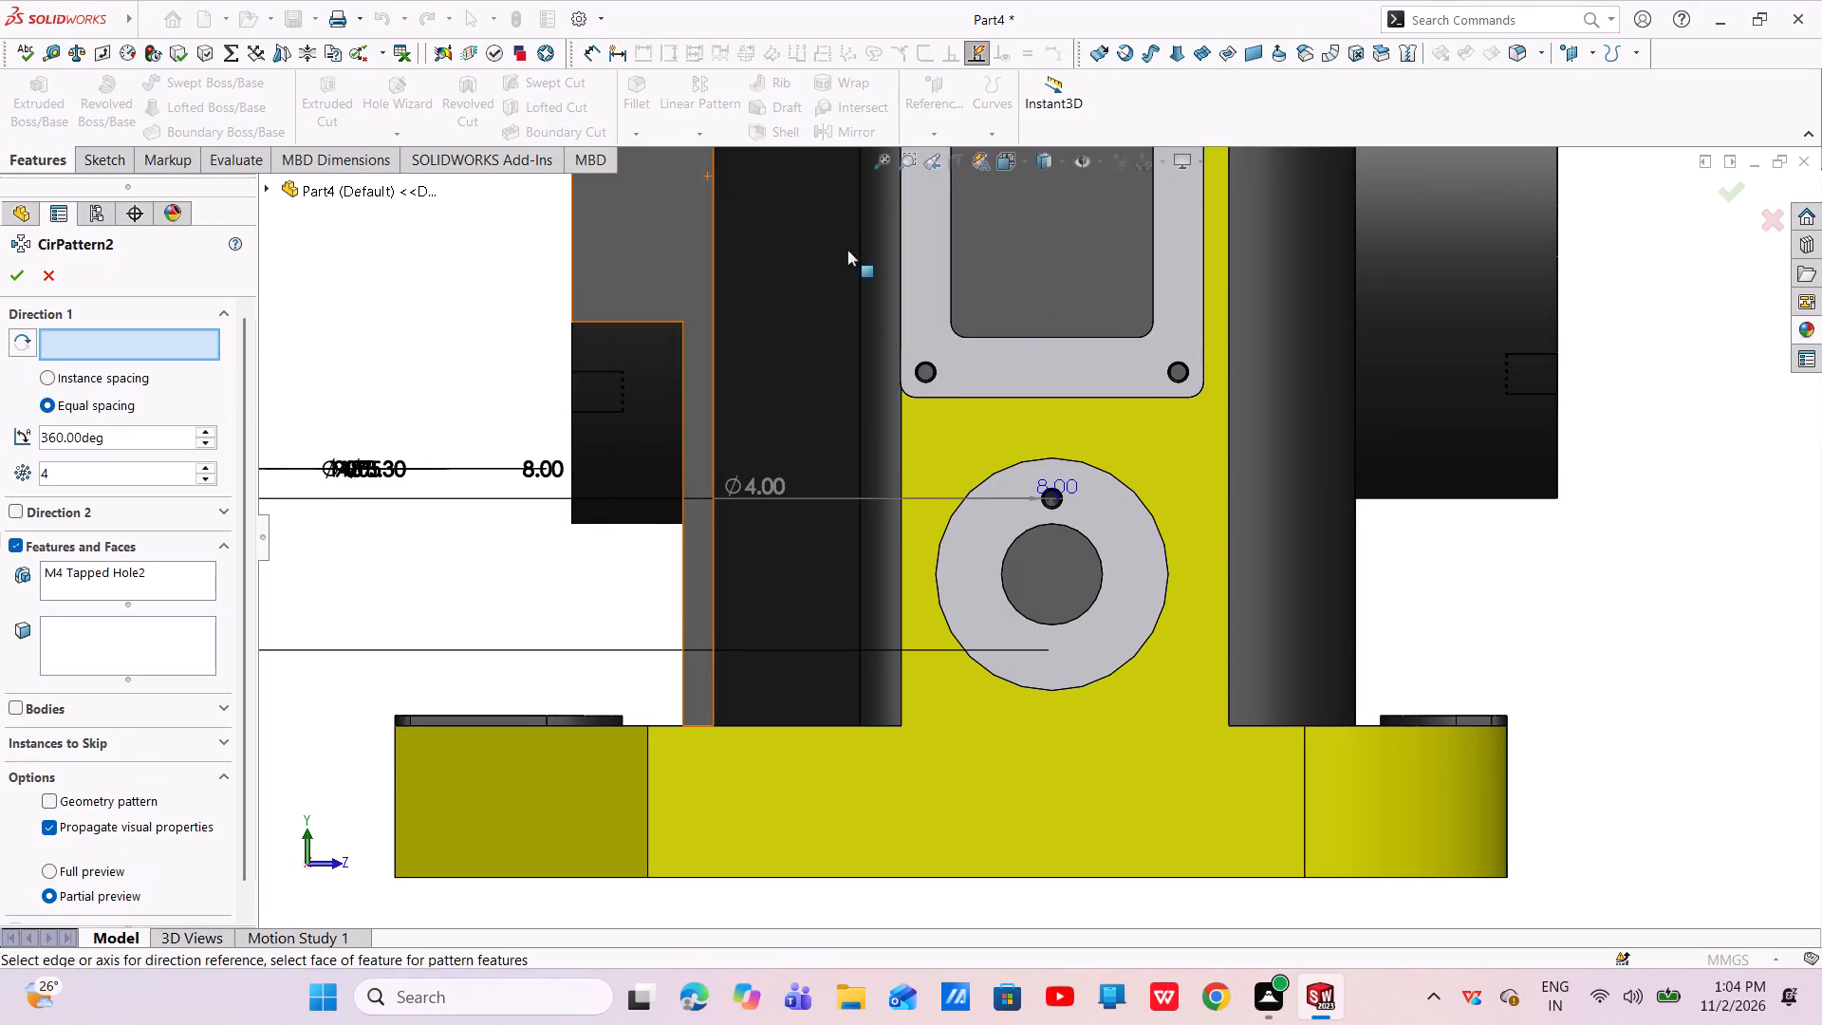
scroll(1080, 639, "down", 5)
middle_click_drag(1058, 610, 985, 600)
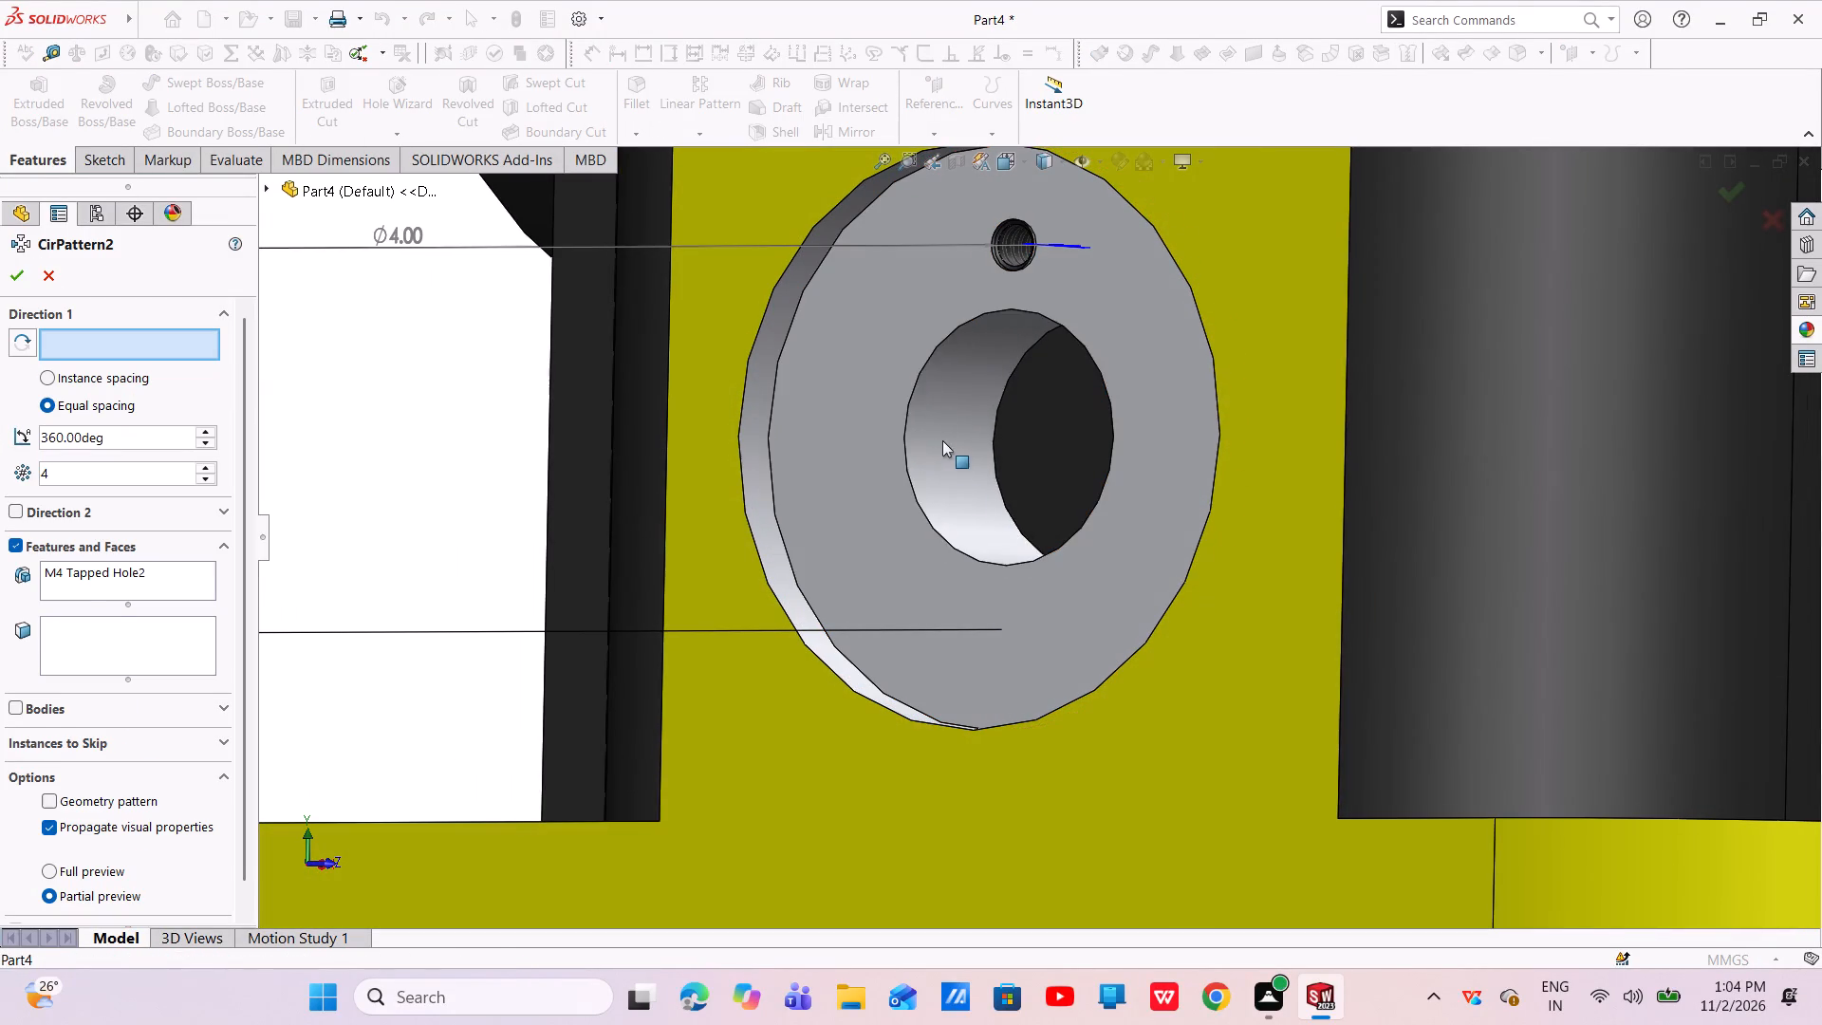
left_click(939, 432)
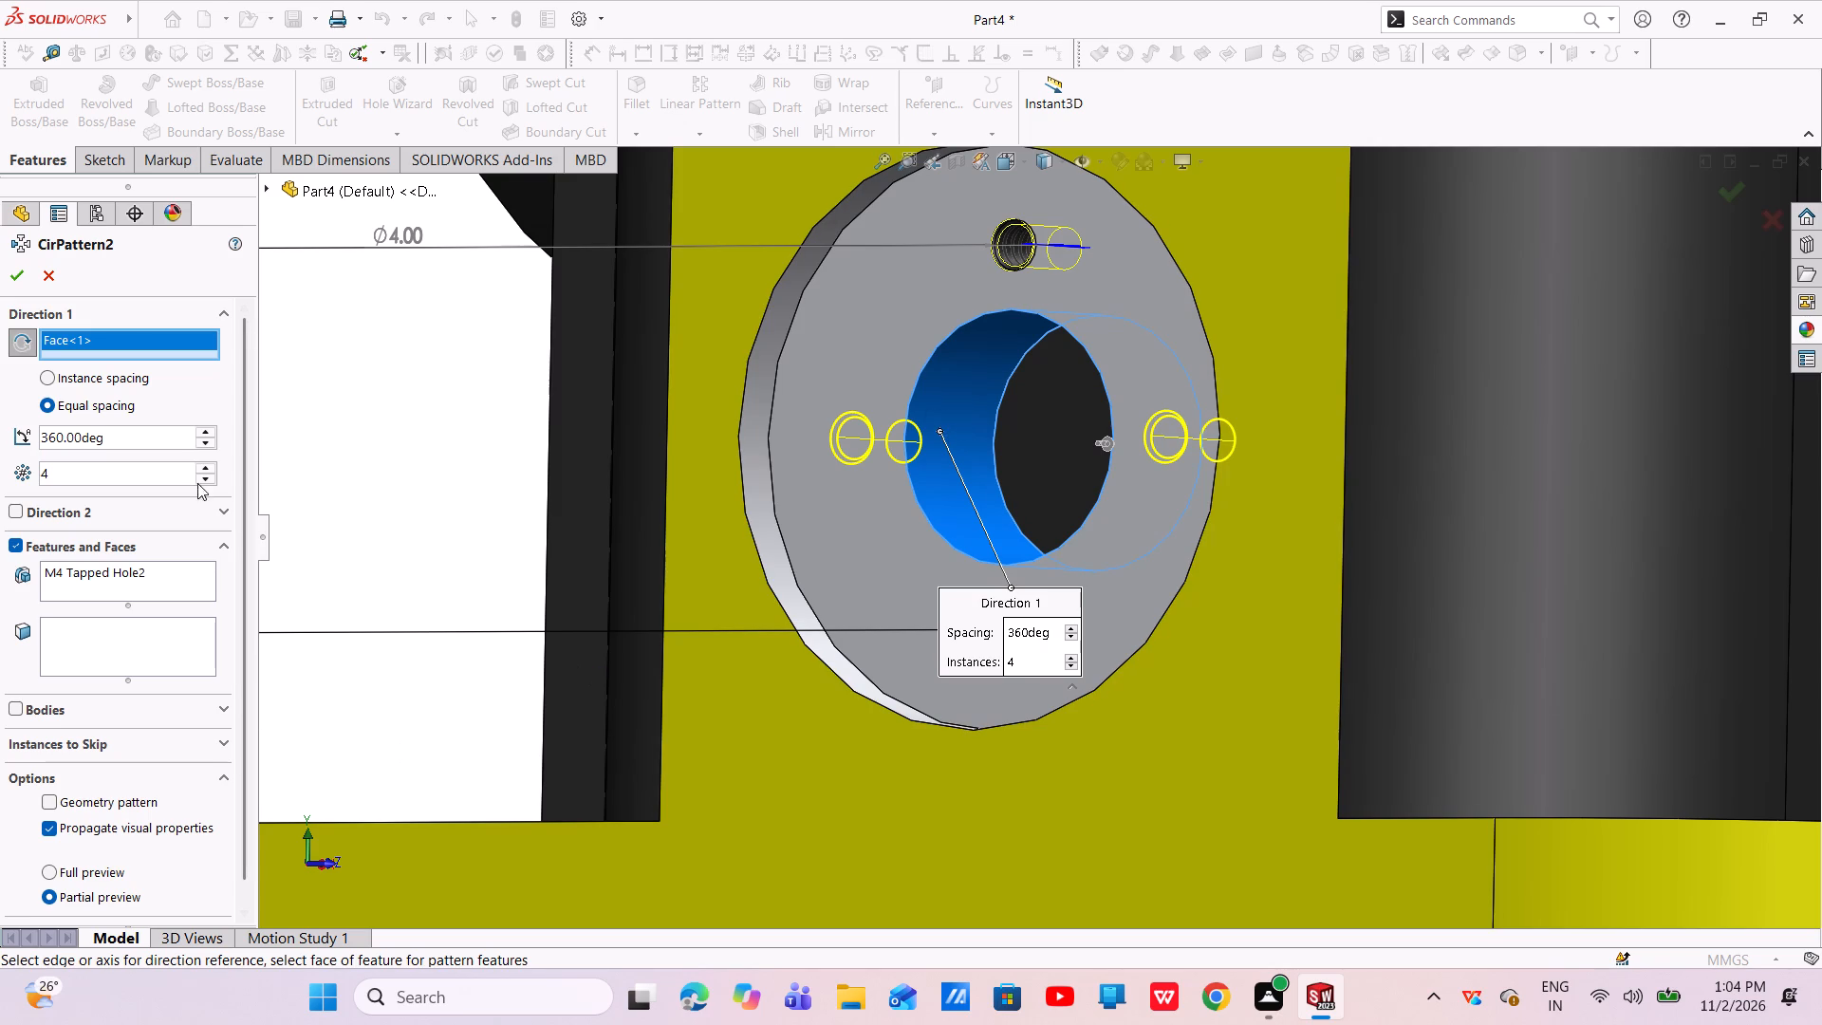
left_click(210, 482)
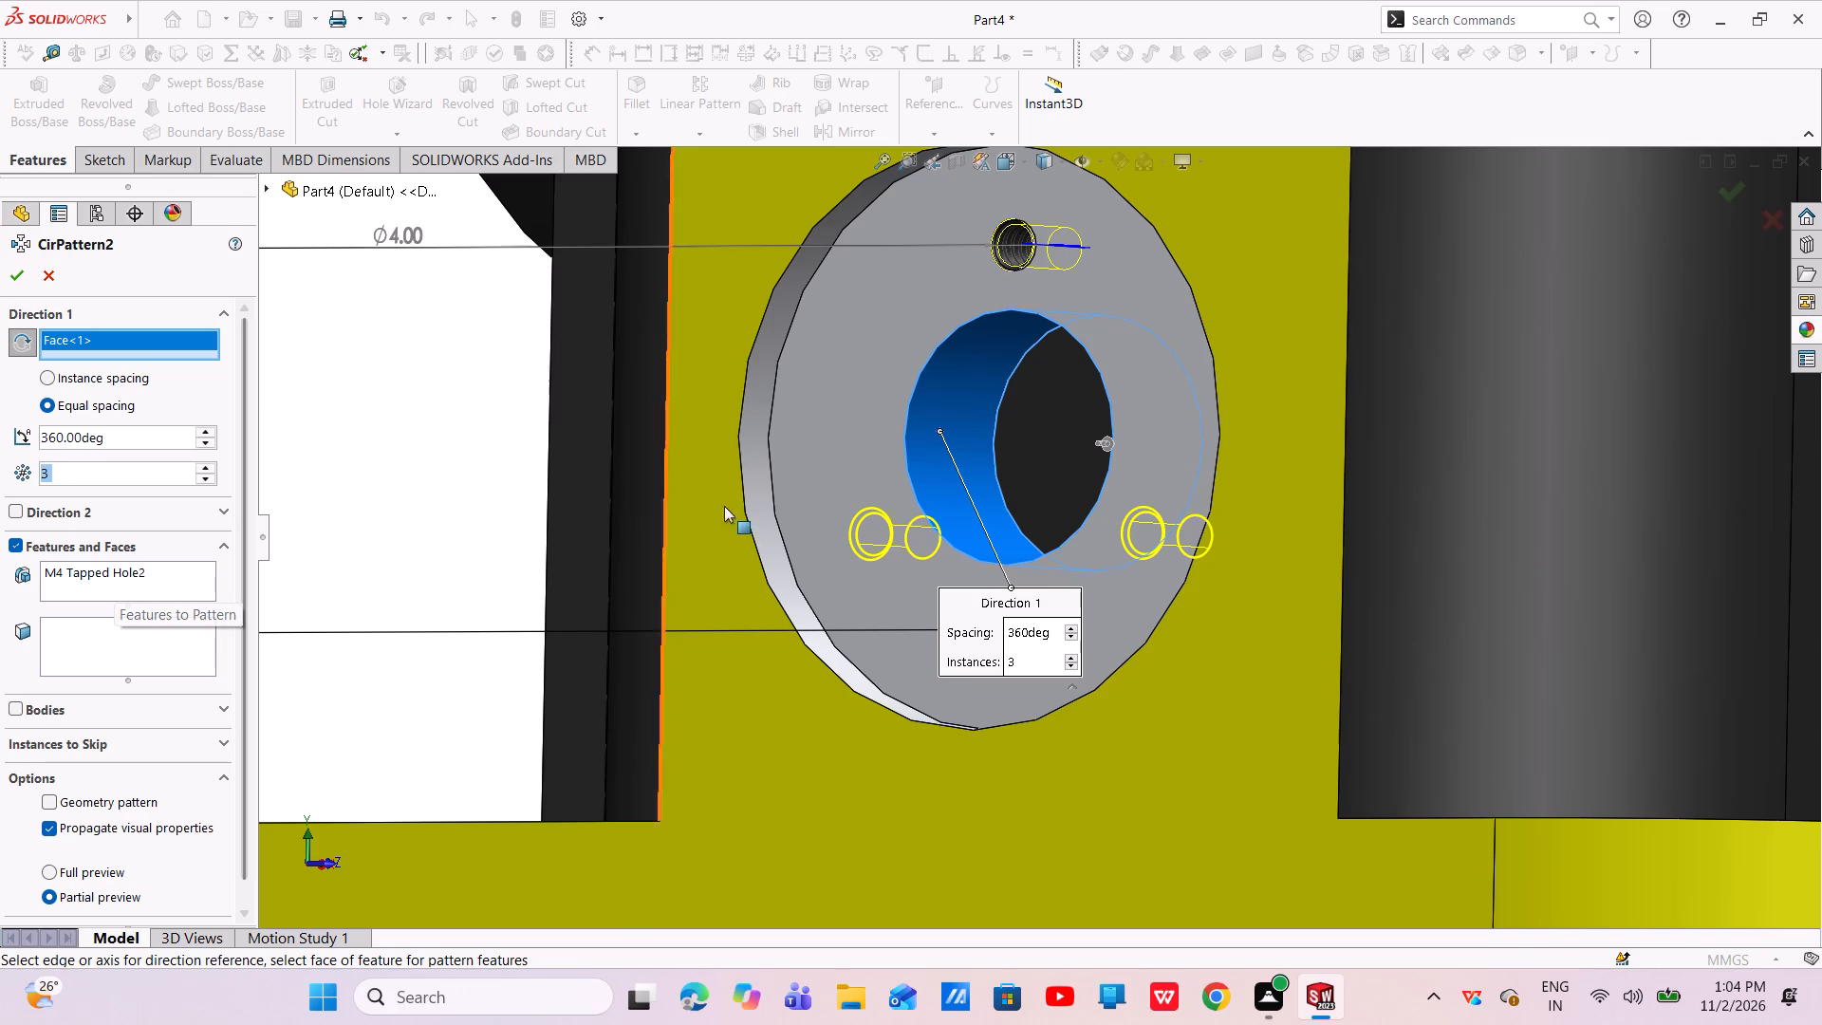
middle_click_drag(736, 503, 774, 529)
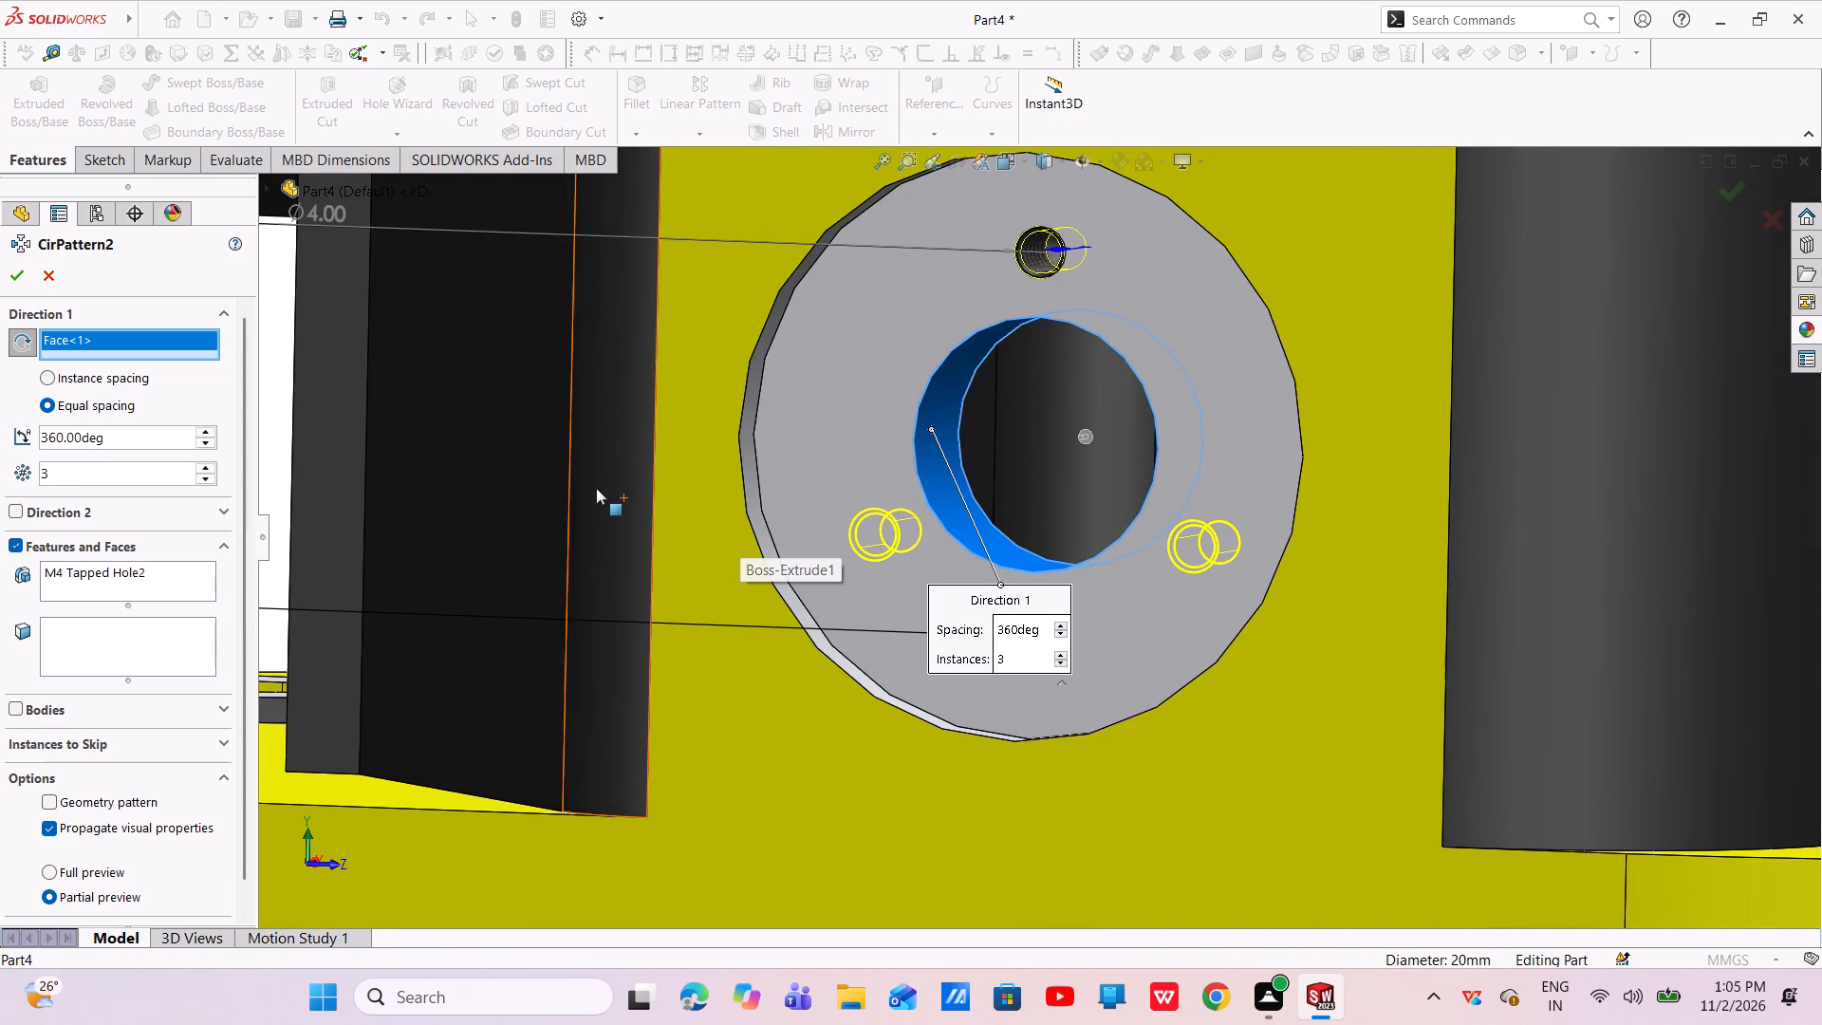
left_click(12, 278)
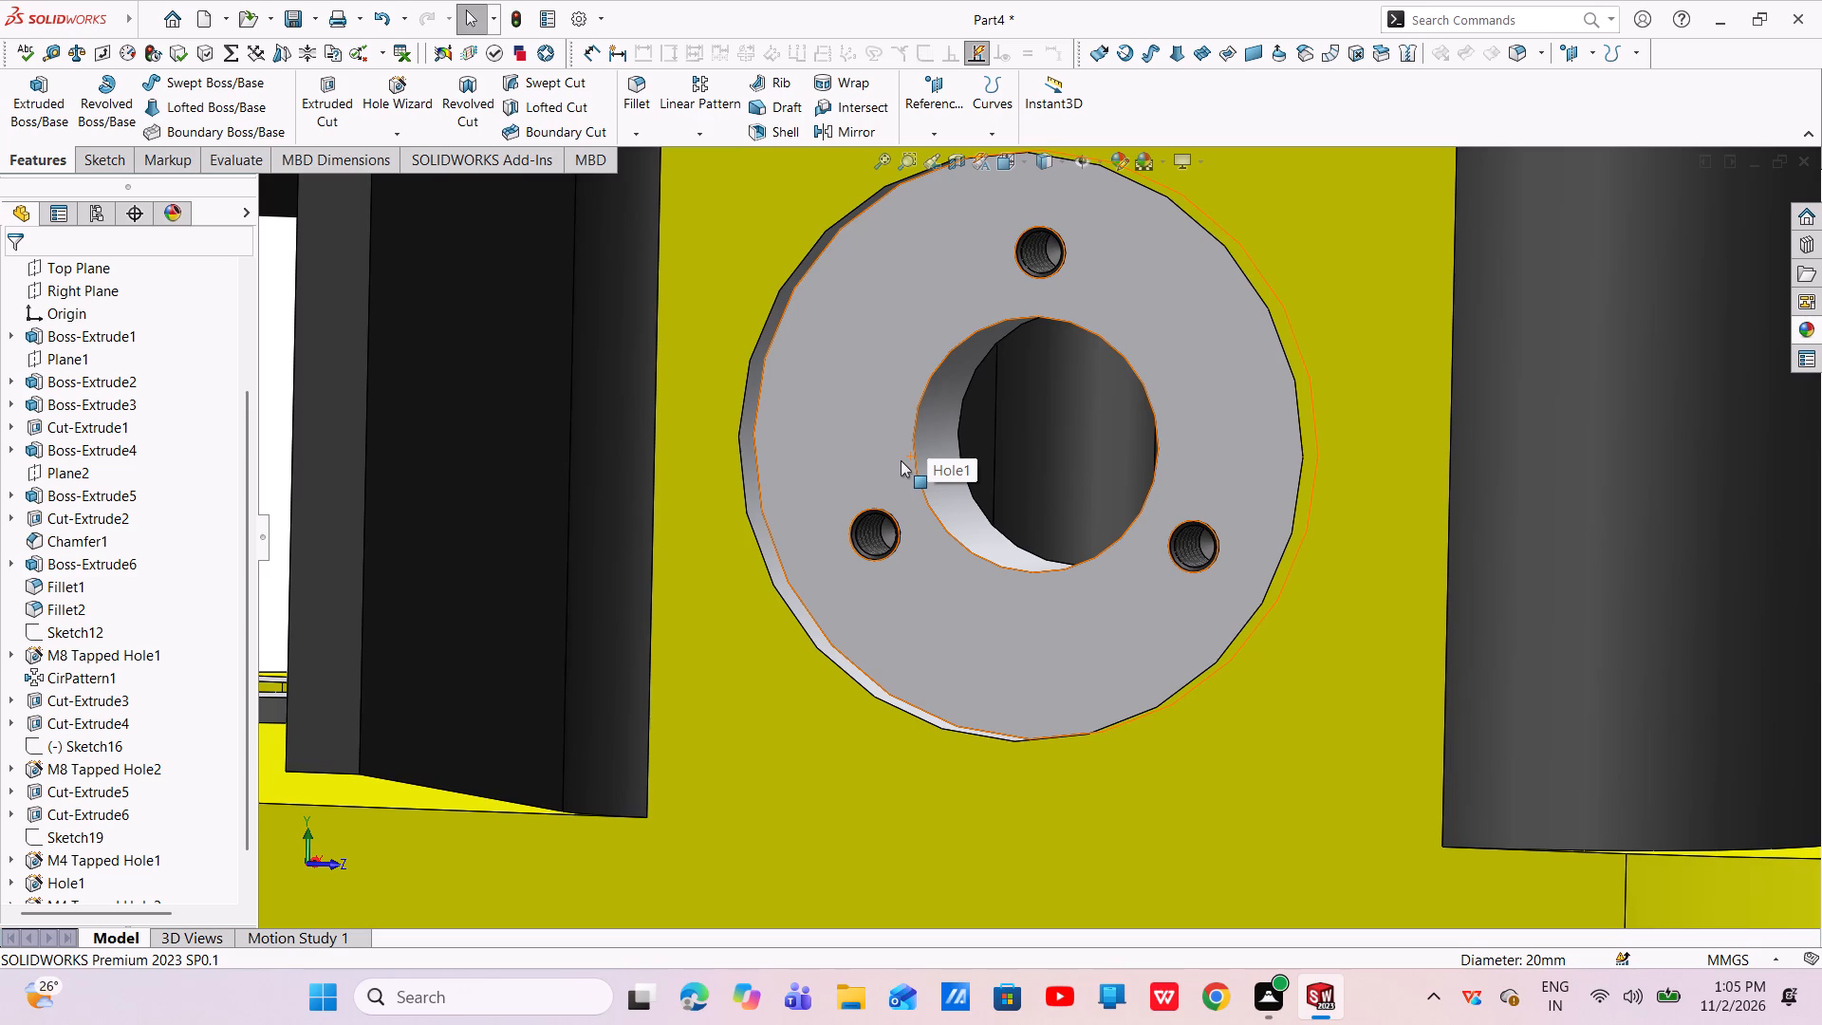
Examine the housing from an angled view, from the patterned holes up to the open top flange.
scroll(952, 498, "up", 3)
scroll(1074, 508, "up", 3)
middle_click_drag(1070, 495, 1069, 575)
scroll(1074, 575, "up", 4)
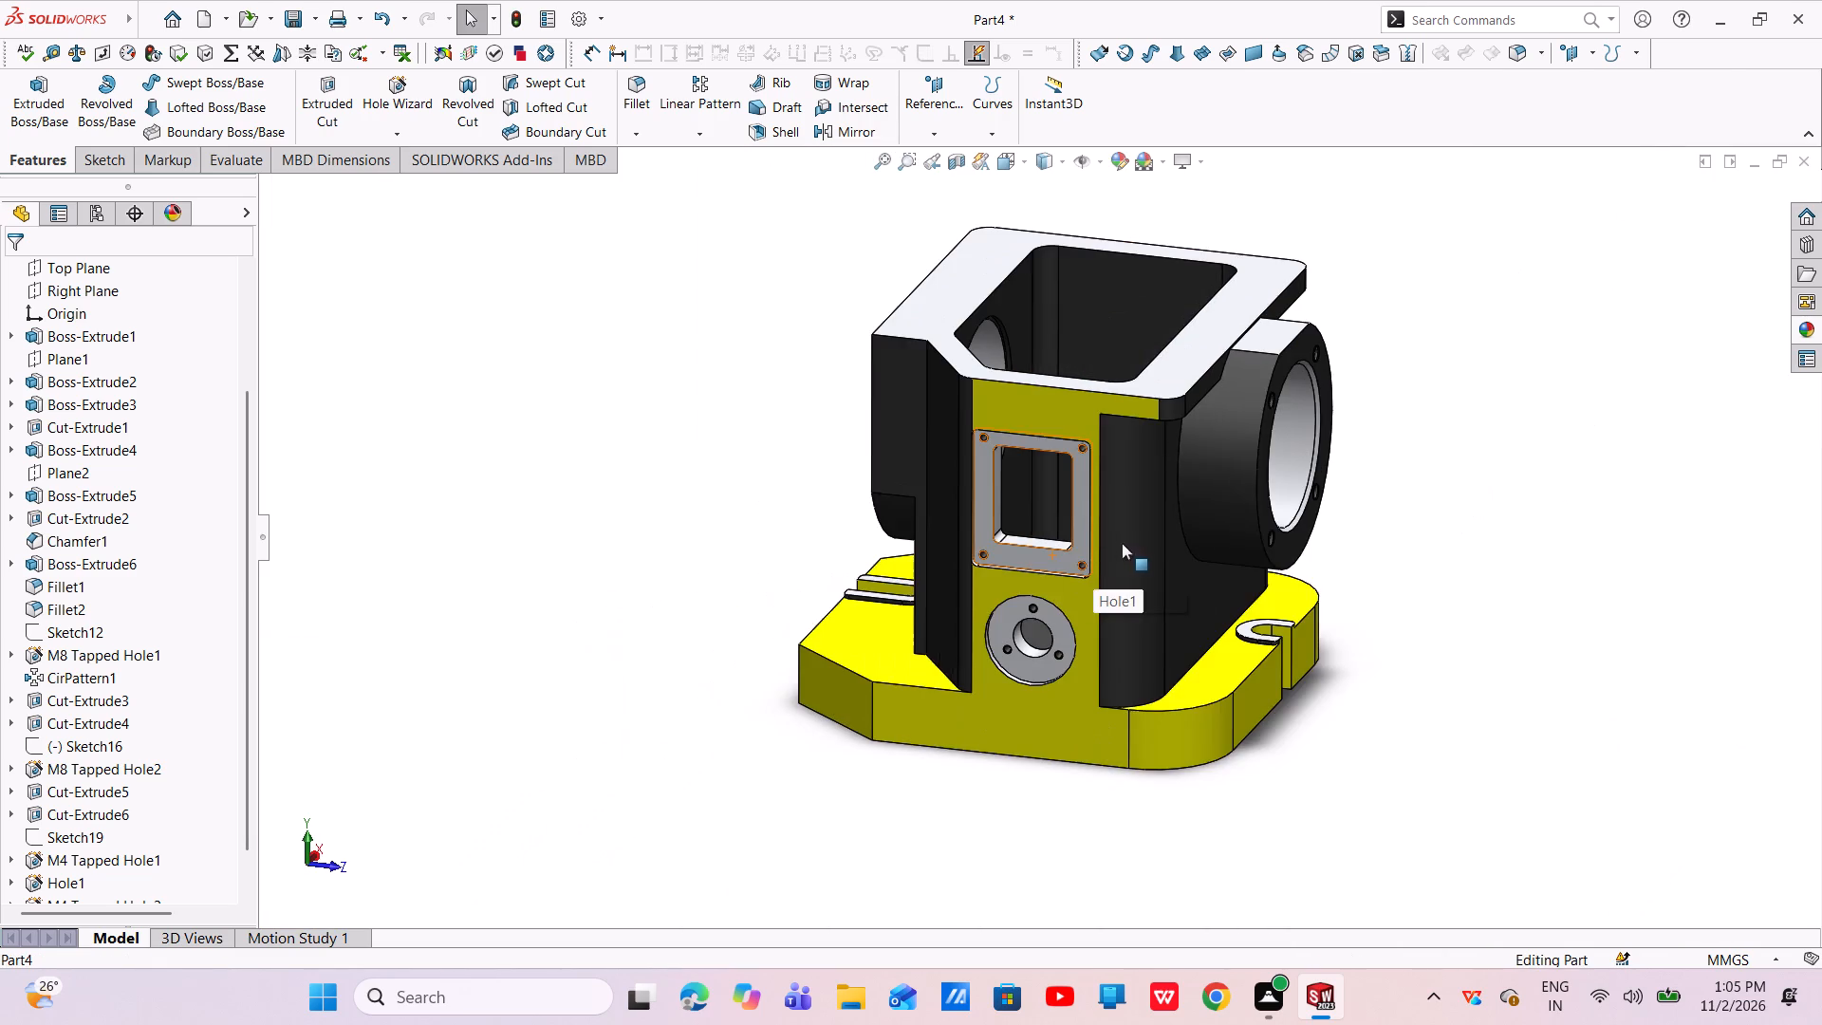
middle_click_drag(1128, 549, 1118, 596)
scroll(1139, 554, "down", 5)
scroll(1129, 554, "up", 4)
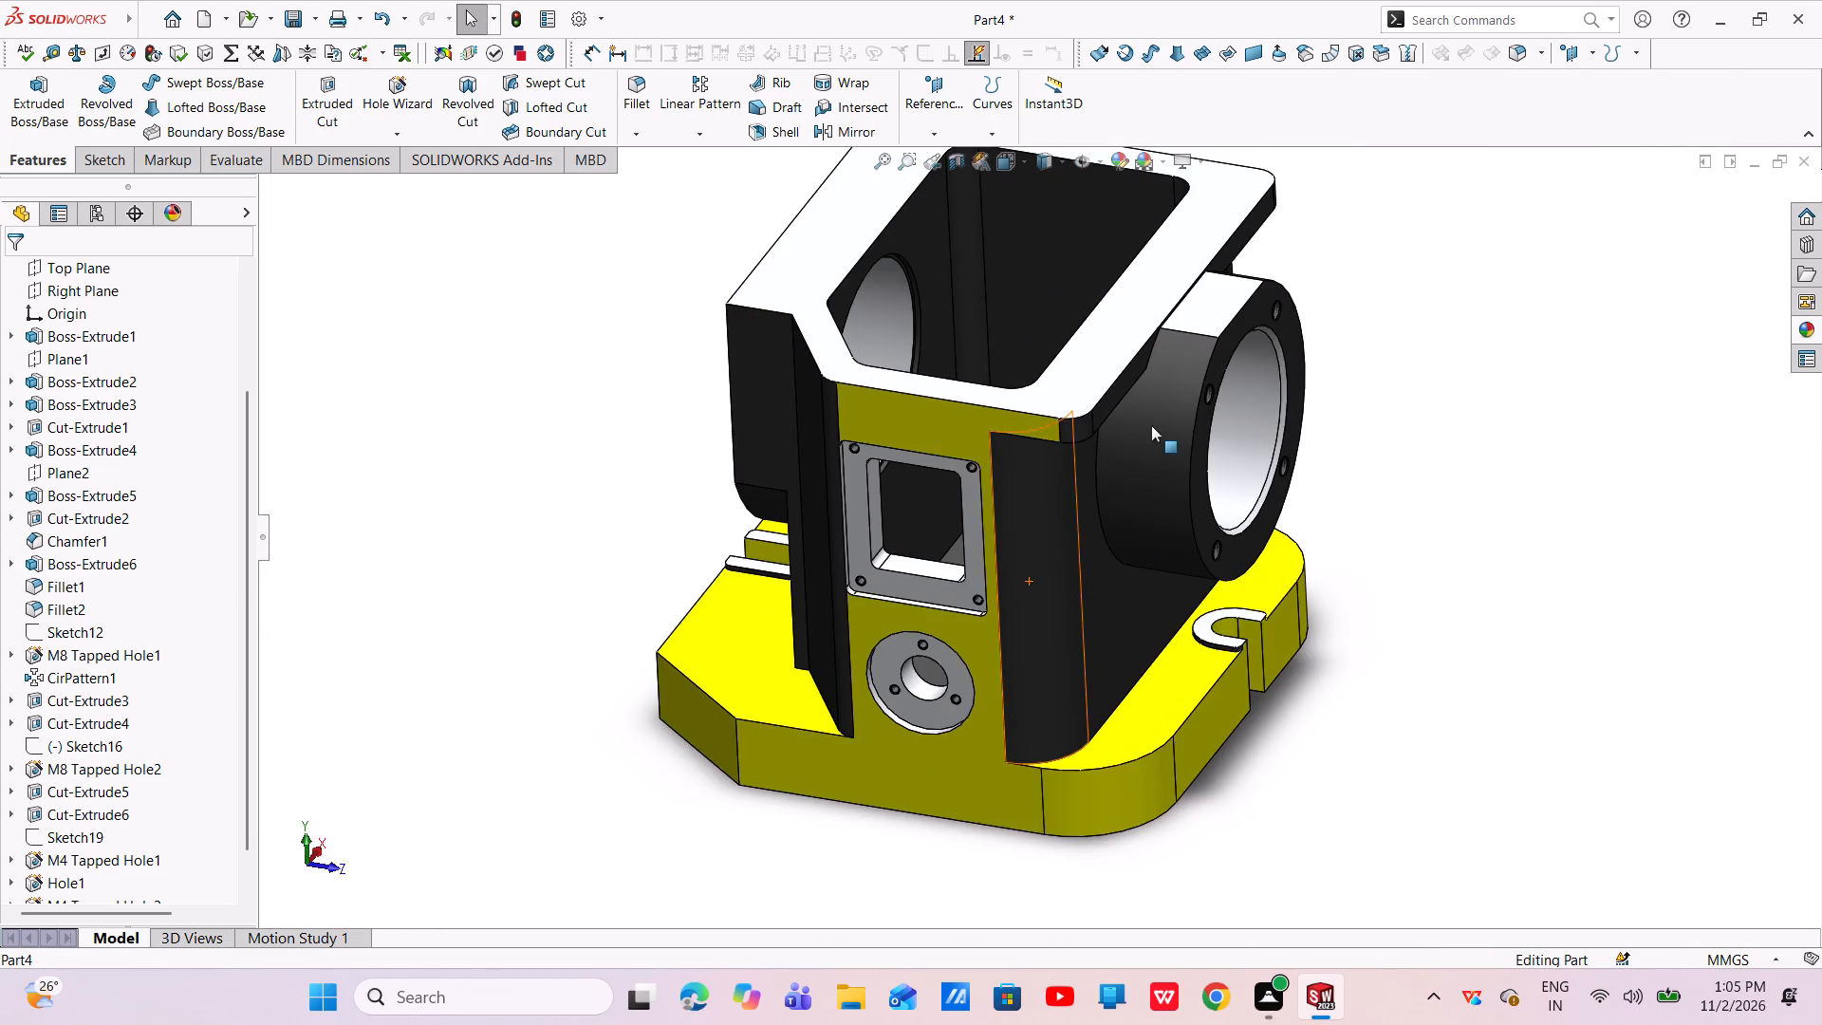
scroll(1151, 425, "down", 2)
scroll(1151, 425, "up", 2)
scroll(1036, 326, "down", 2)
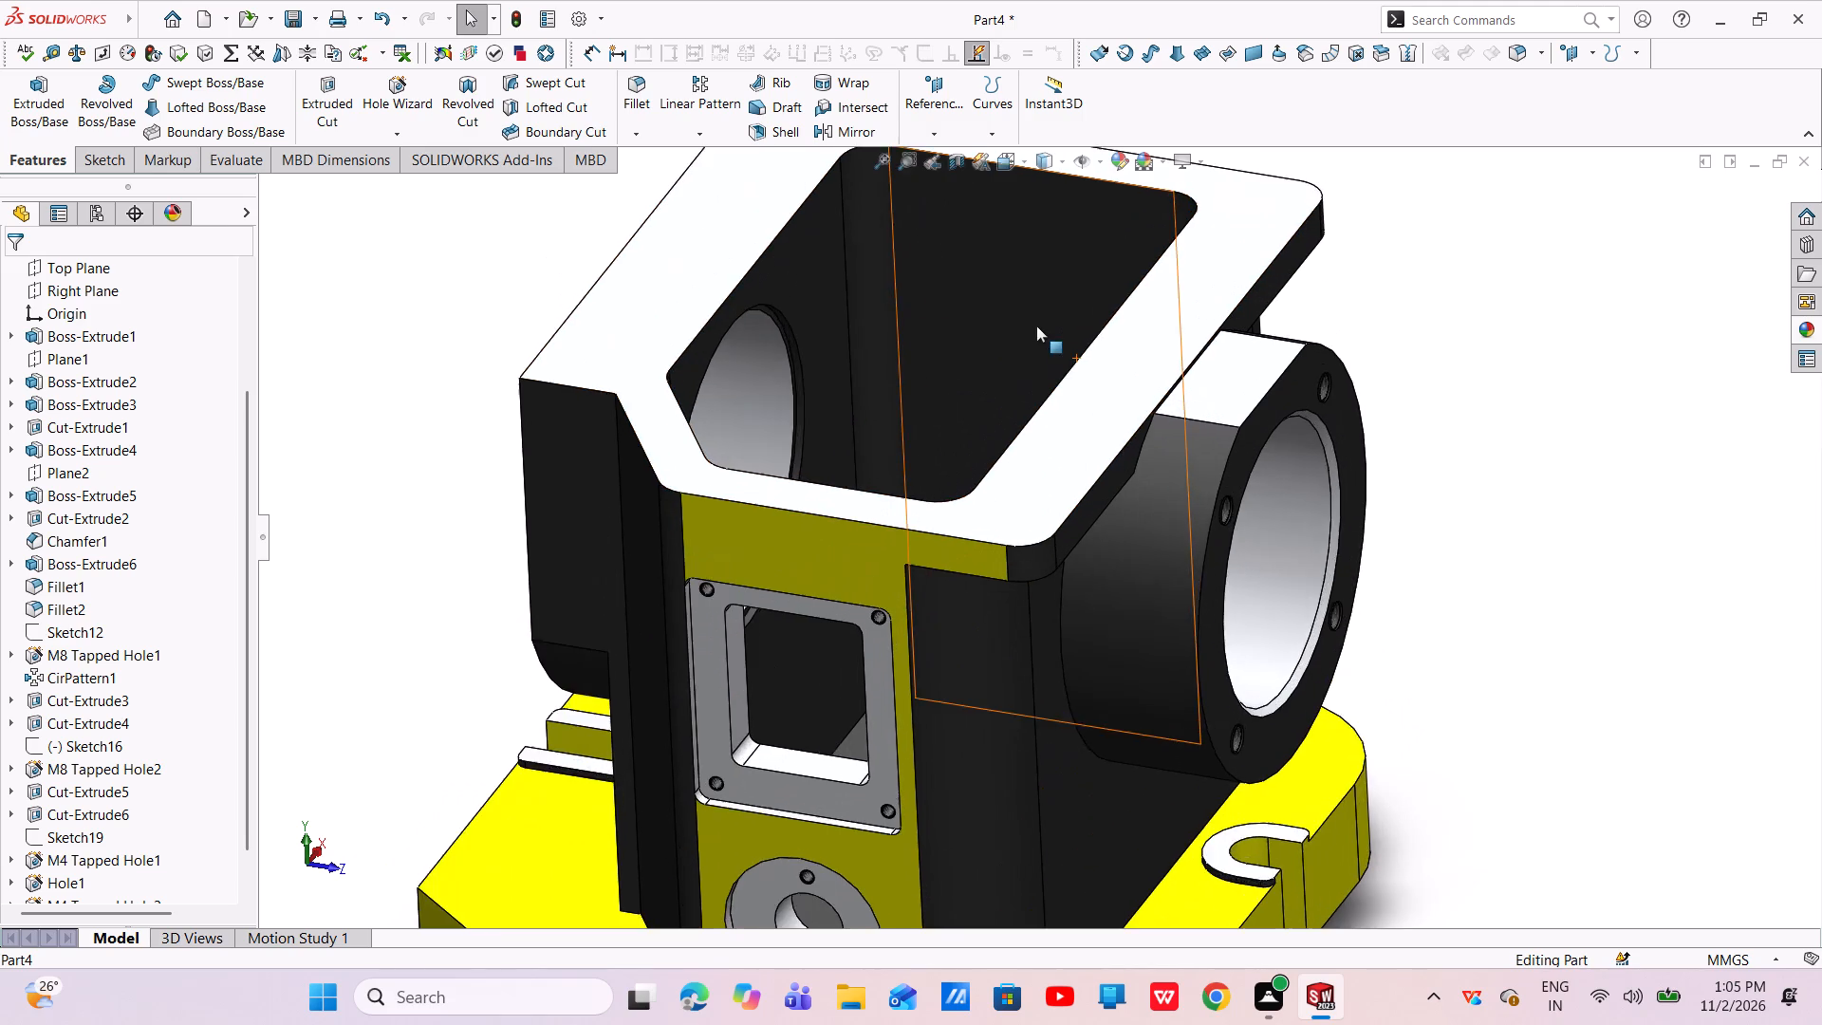
scroll(1036, 326, "up", 2)
scroll(1036, 326, "down", 1)
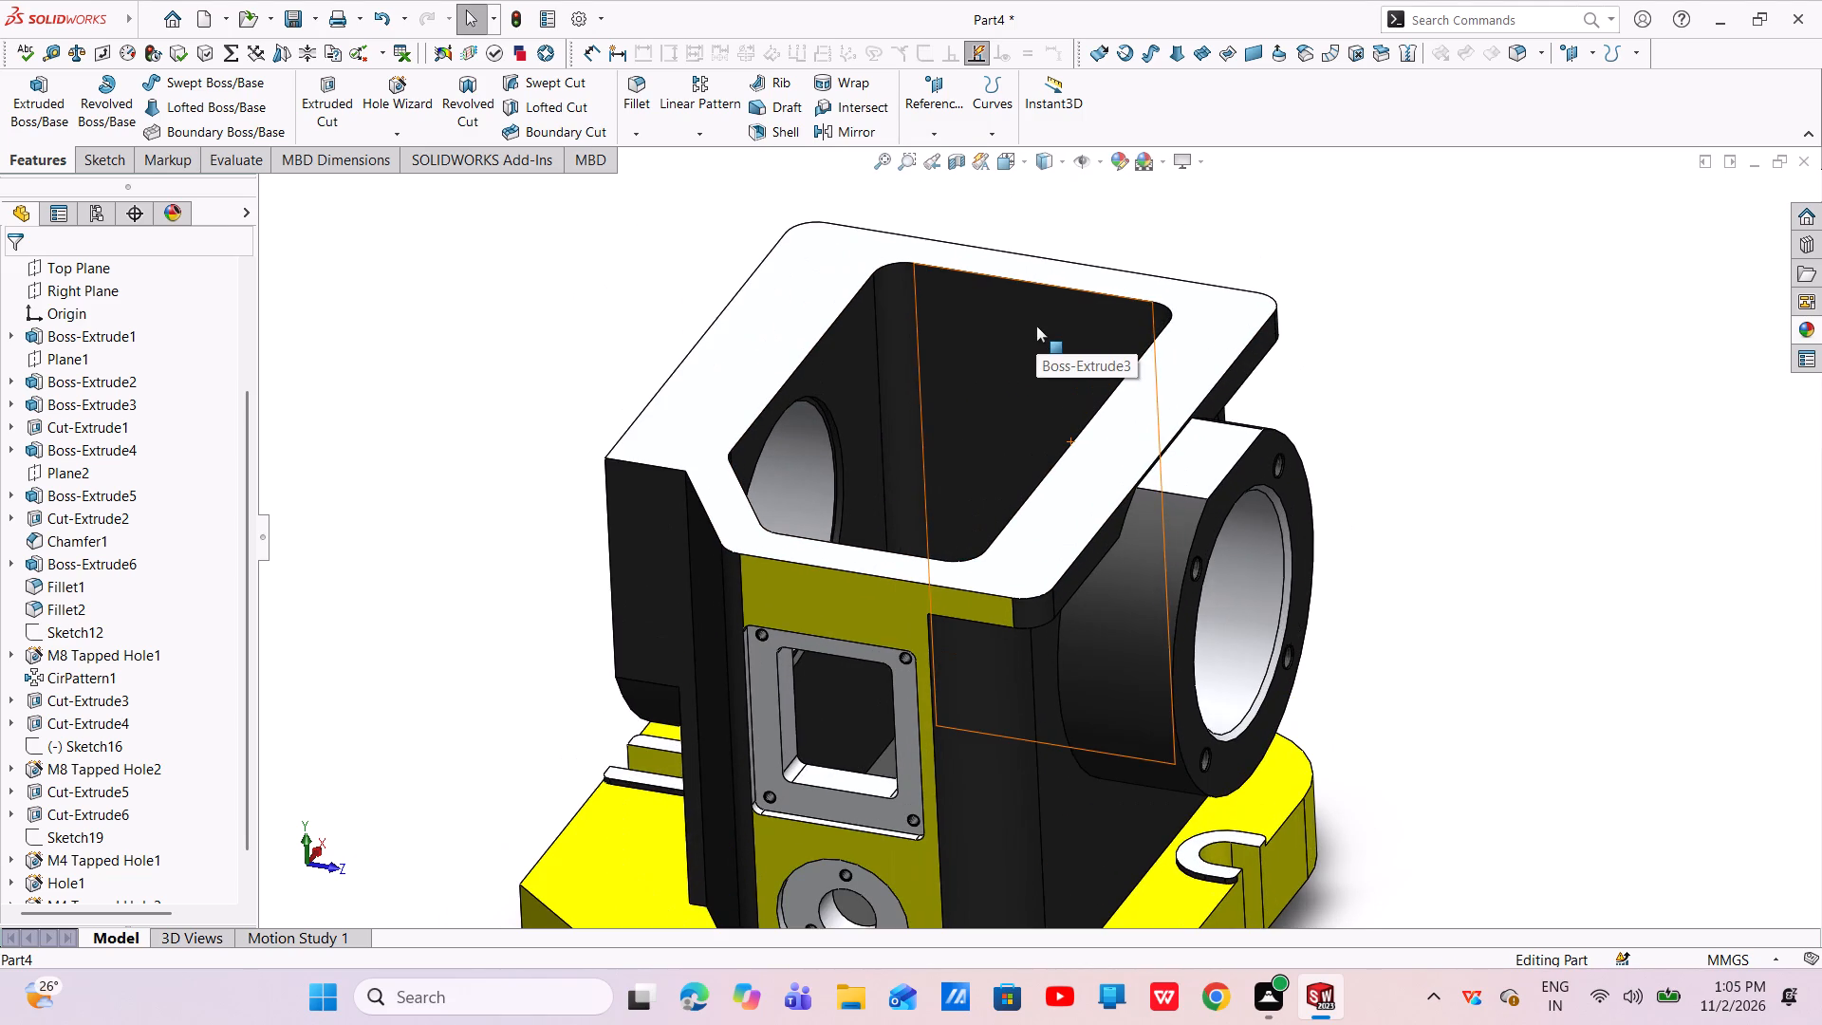
Start a new ISO tapped hole, choosing size M8 and the Bottoming Tapped Hole type.
left_click(382, 81)
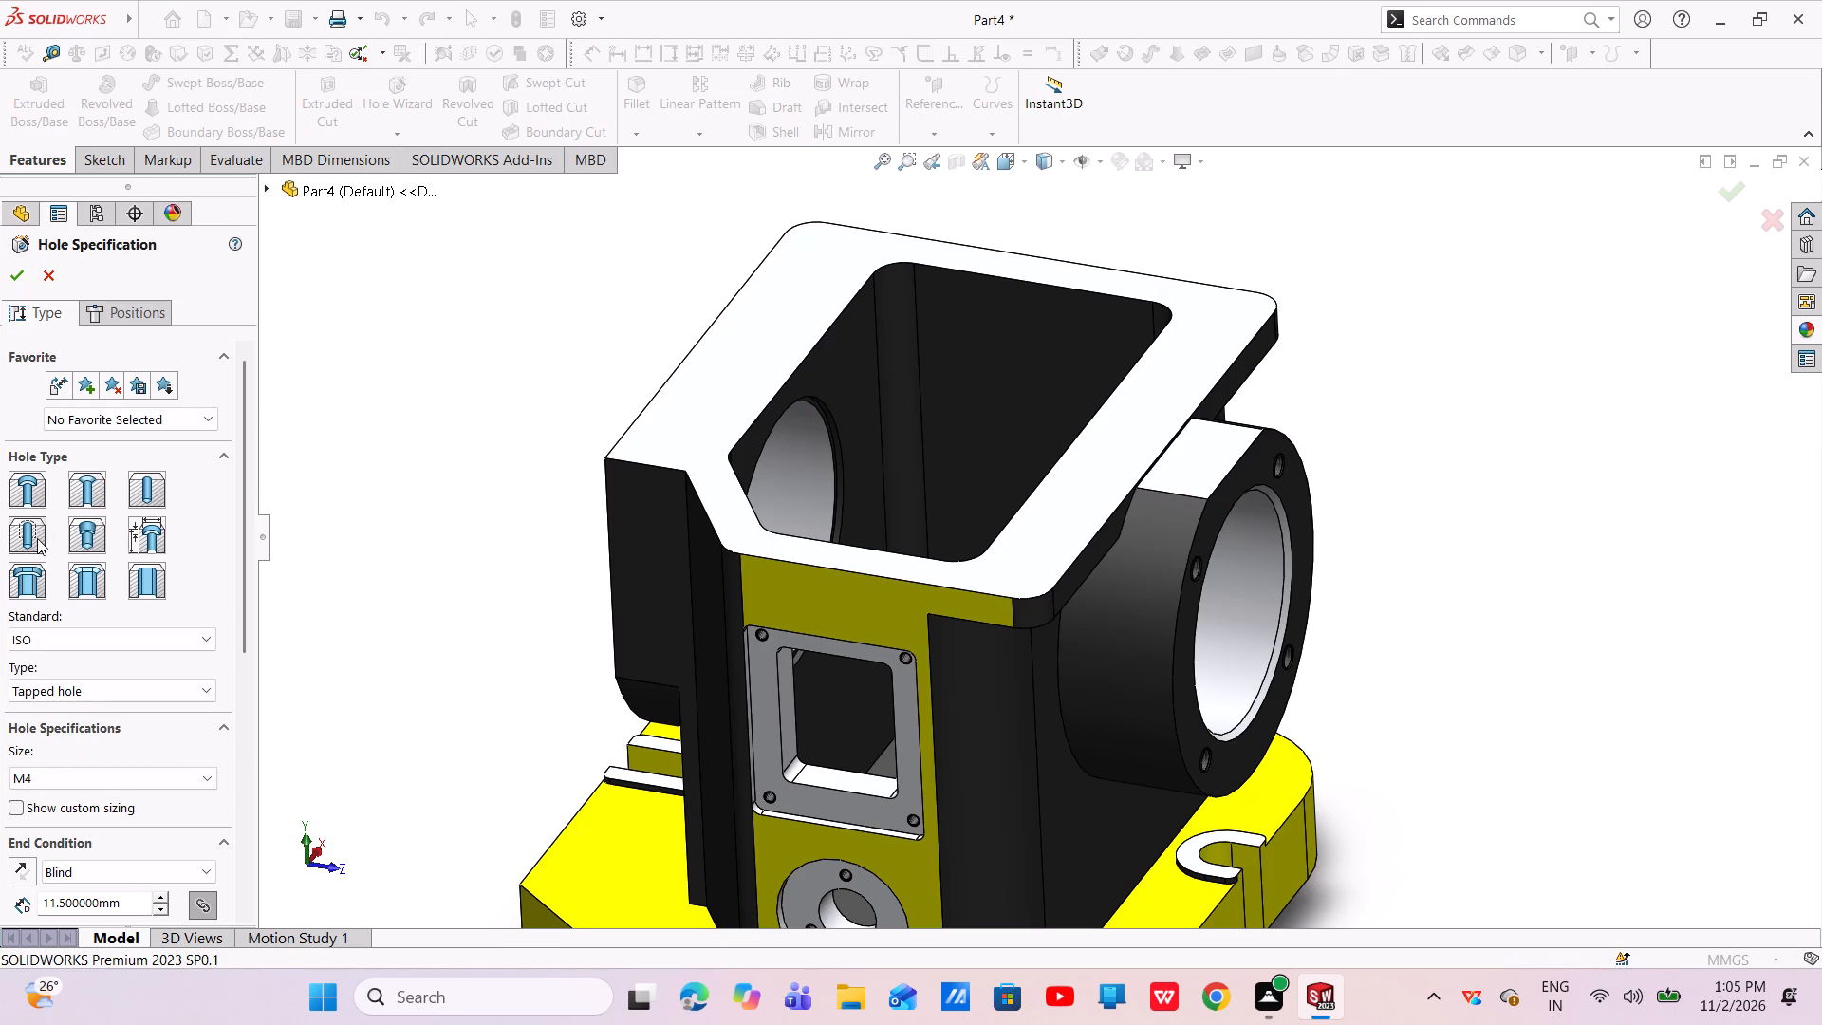
left_click(37, 538)
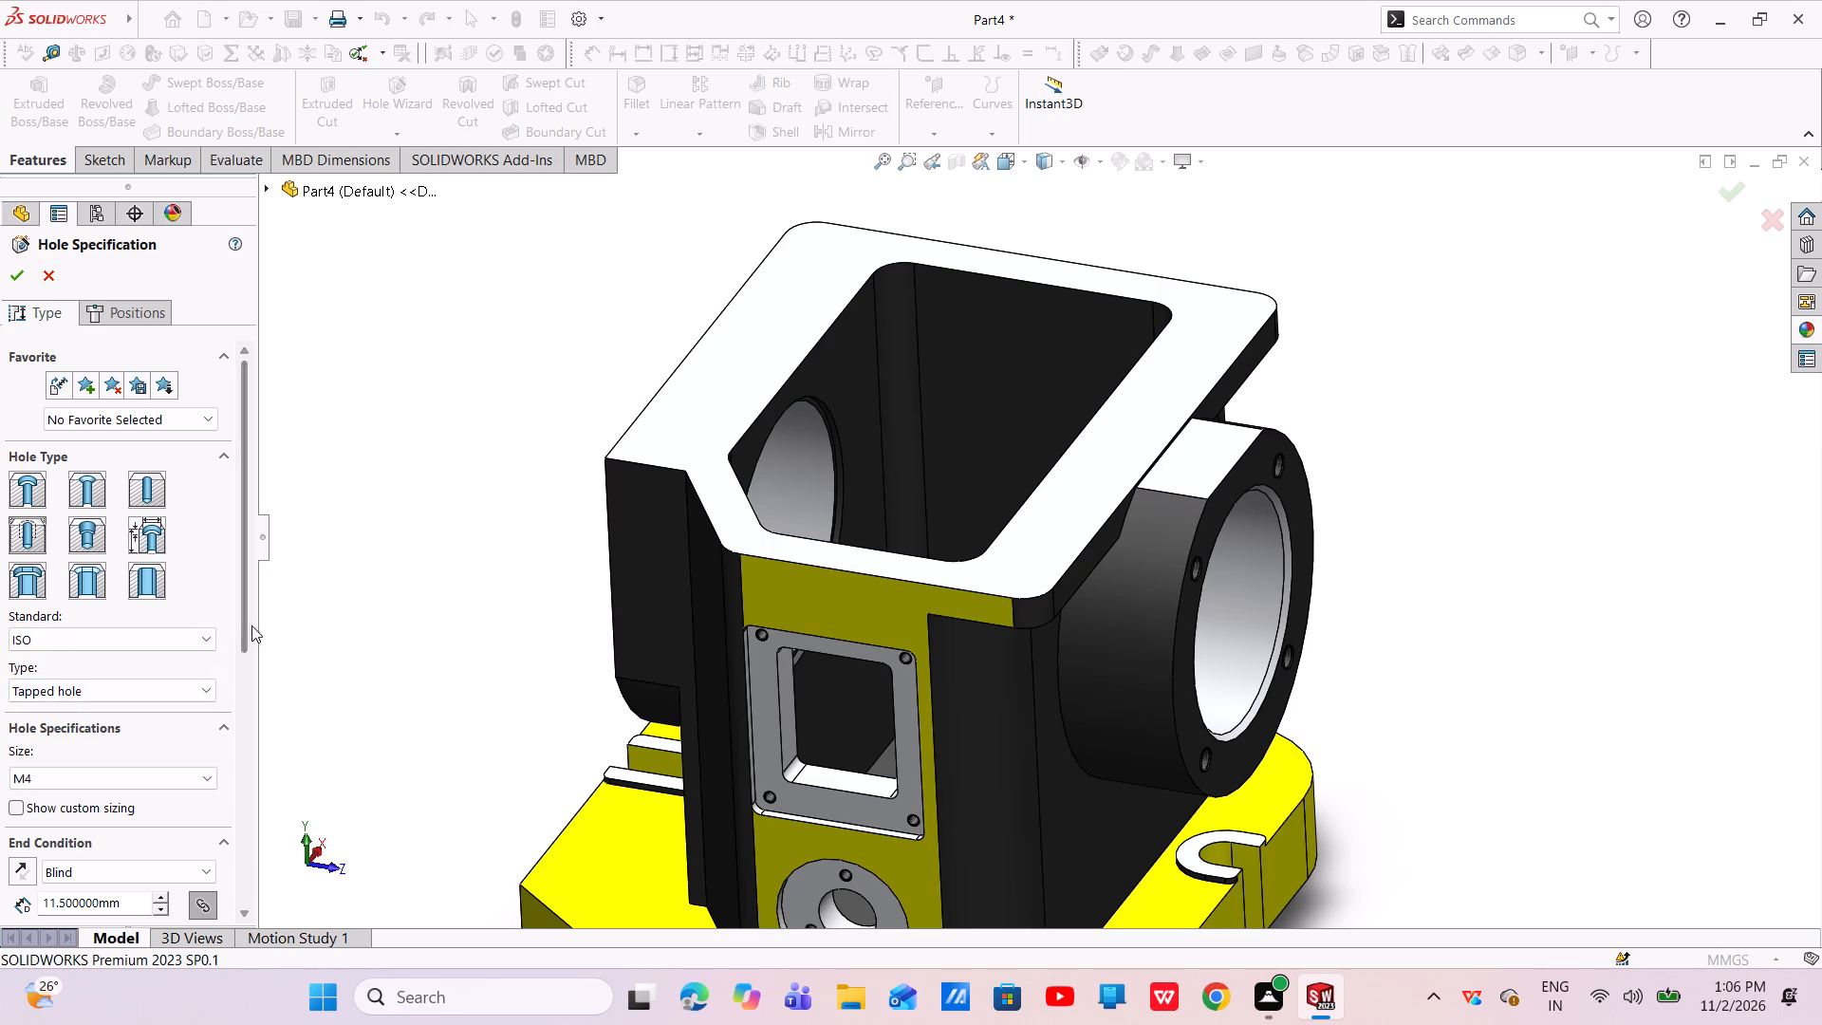
left_click_drag(248, 625, 262, 741)
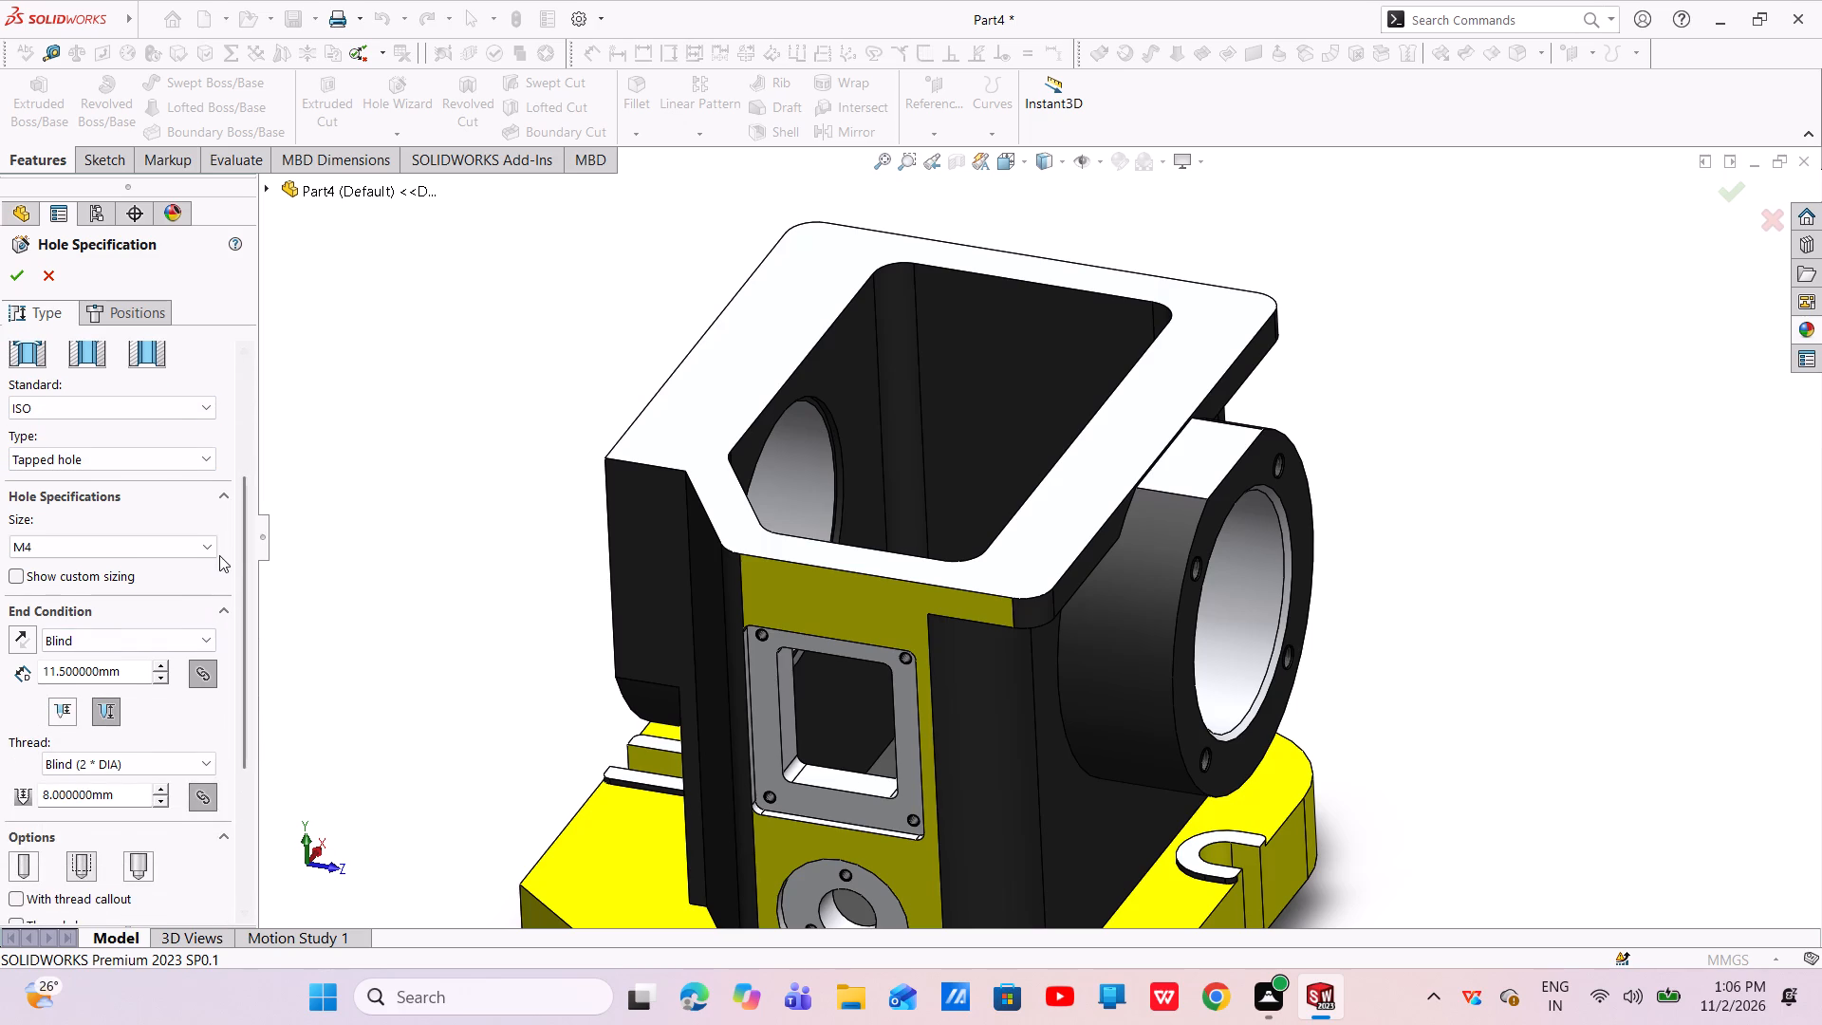
left_click(208, 553)
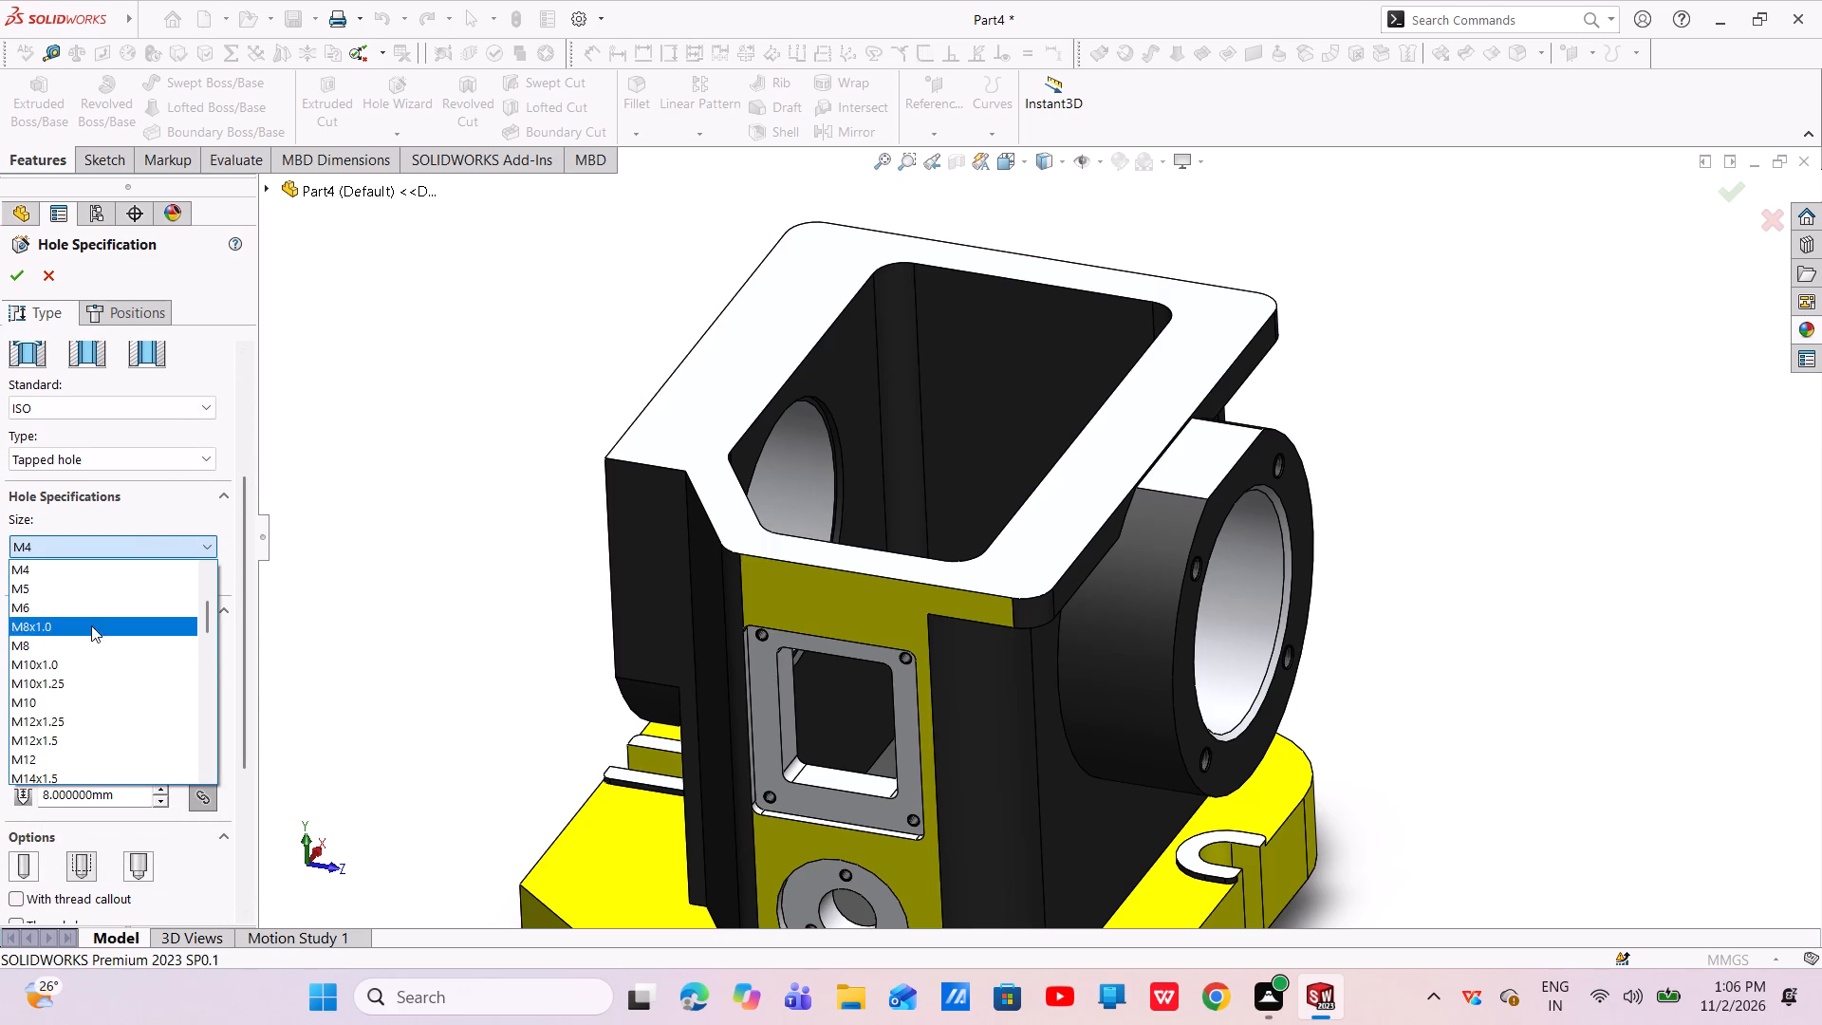
left_click(96, 637)
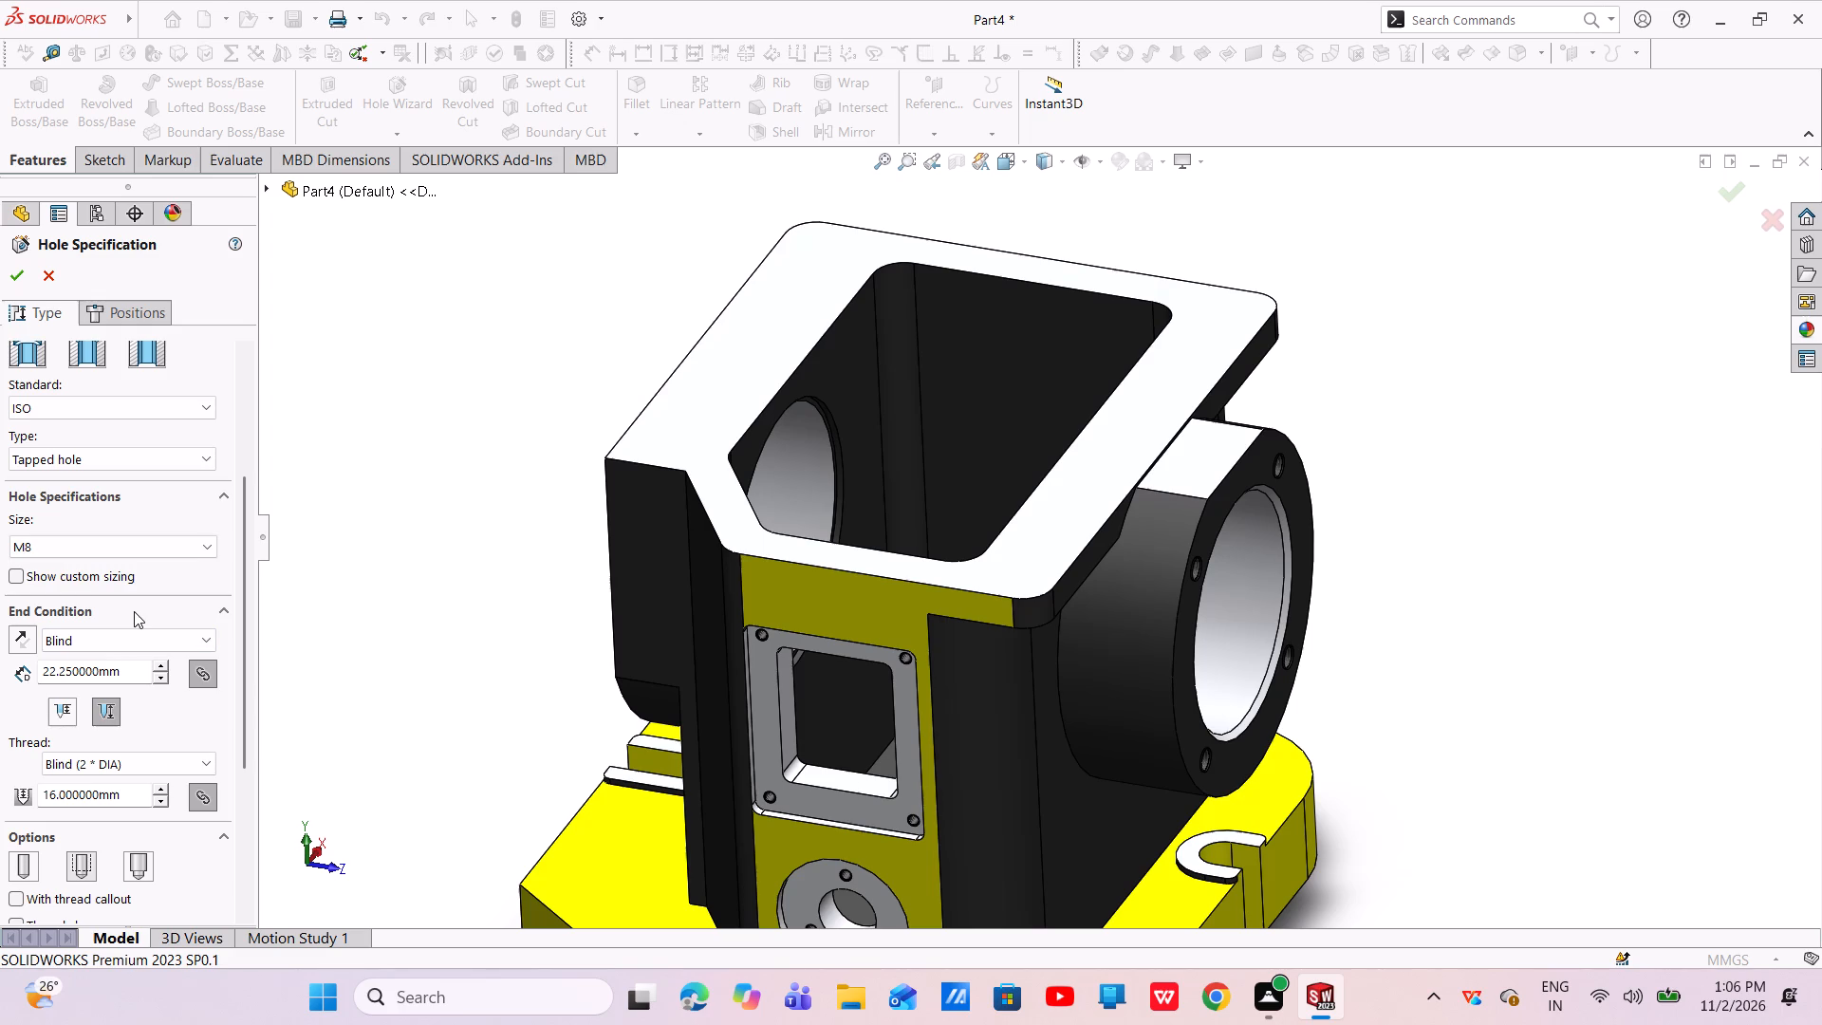
left_click(184, 459)
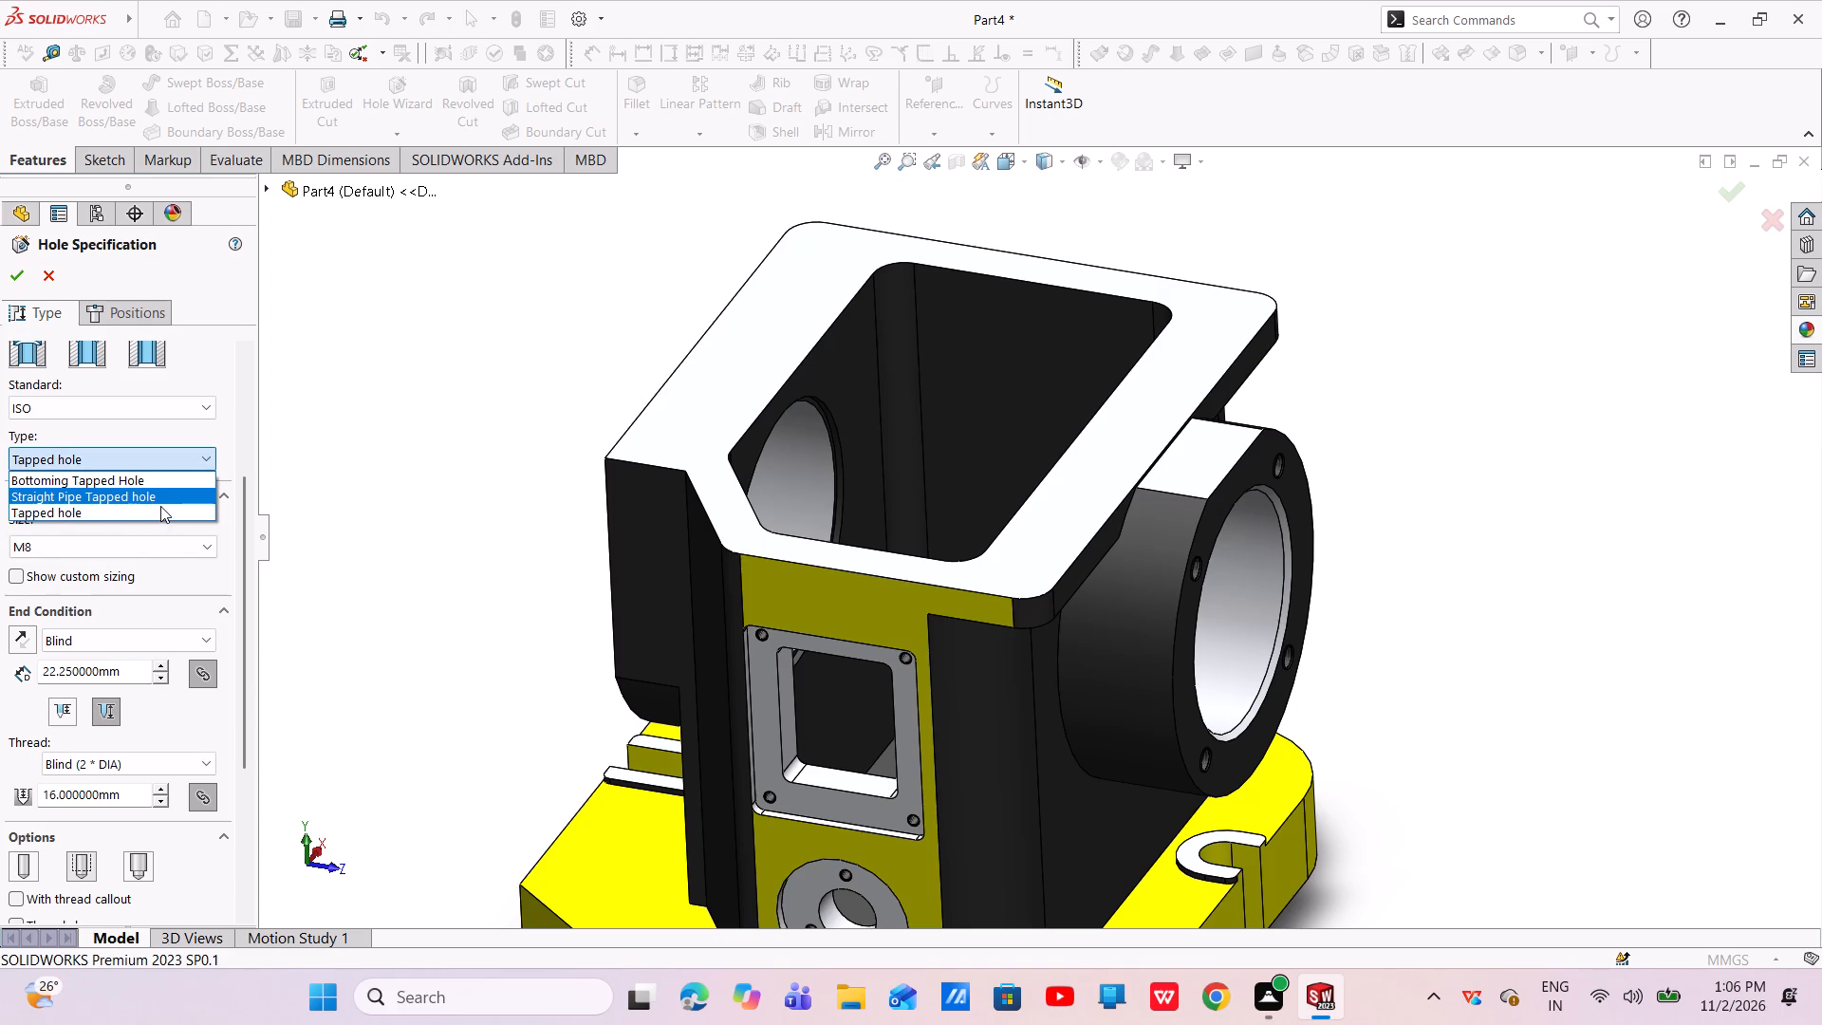
left_click(160, 487)
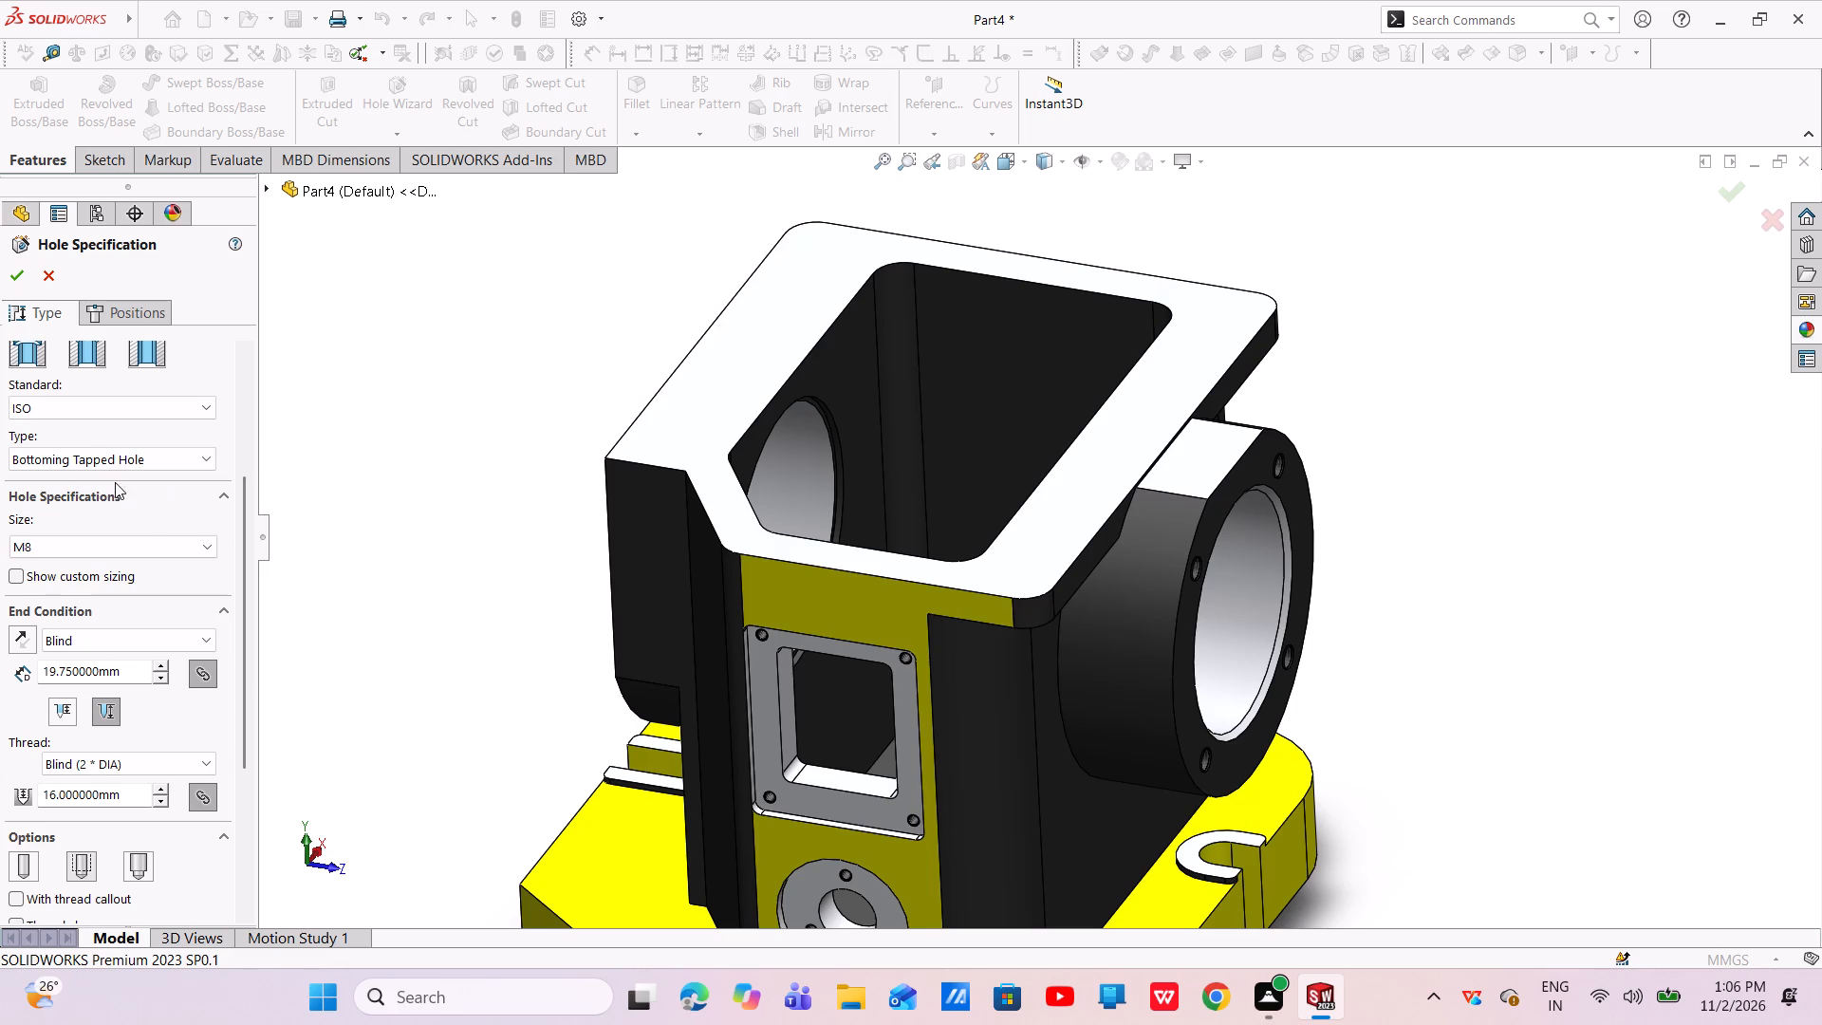
Set the blind hole depth to 13 mm, switch to the other depth reference, and set the thread depth to 8 mm.
left_click_drag(245, 571, 264, 673)
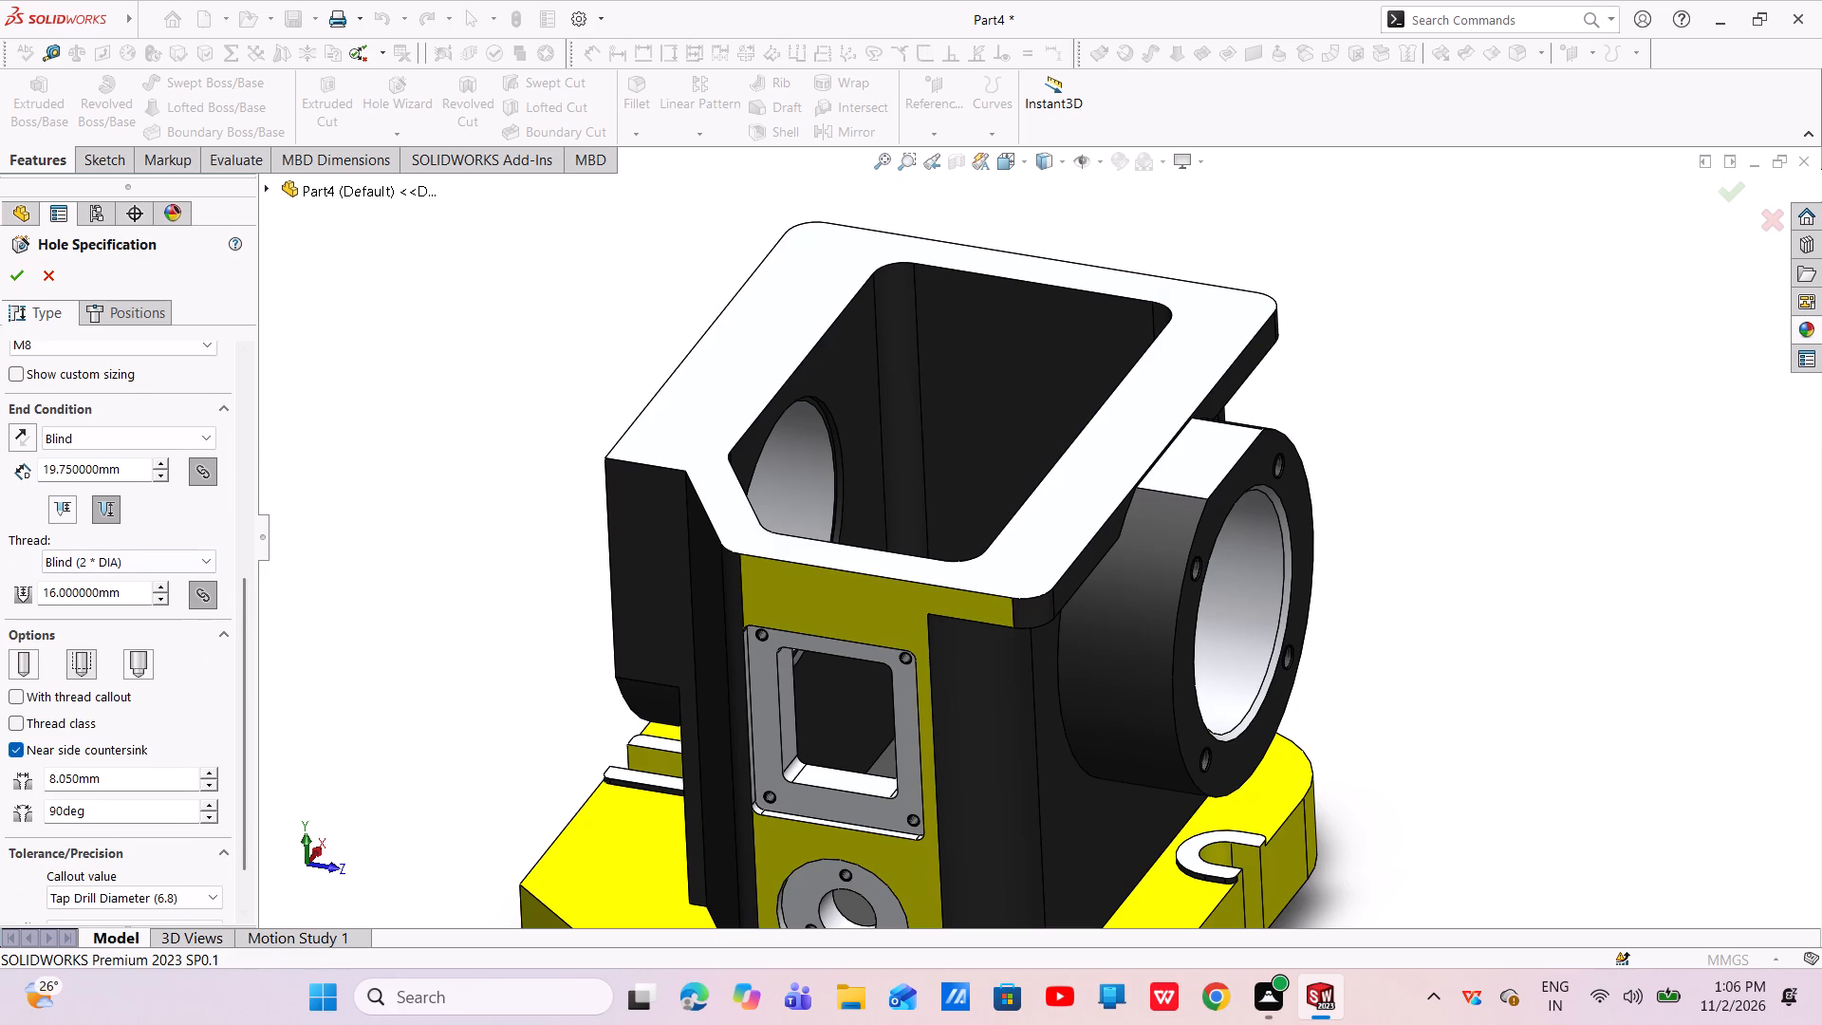
left_click_drag(118, 471, 27, 499)
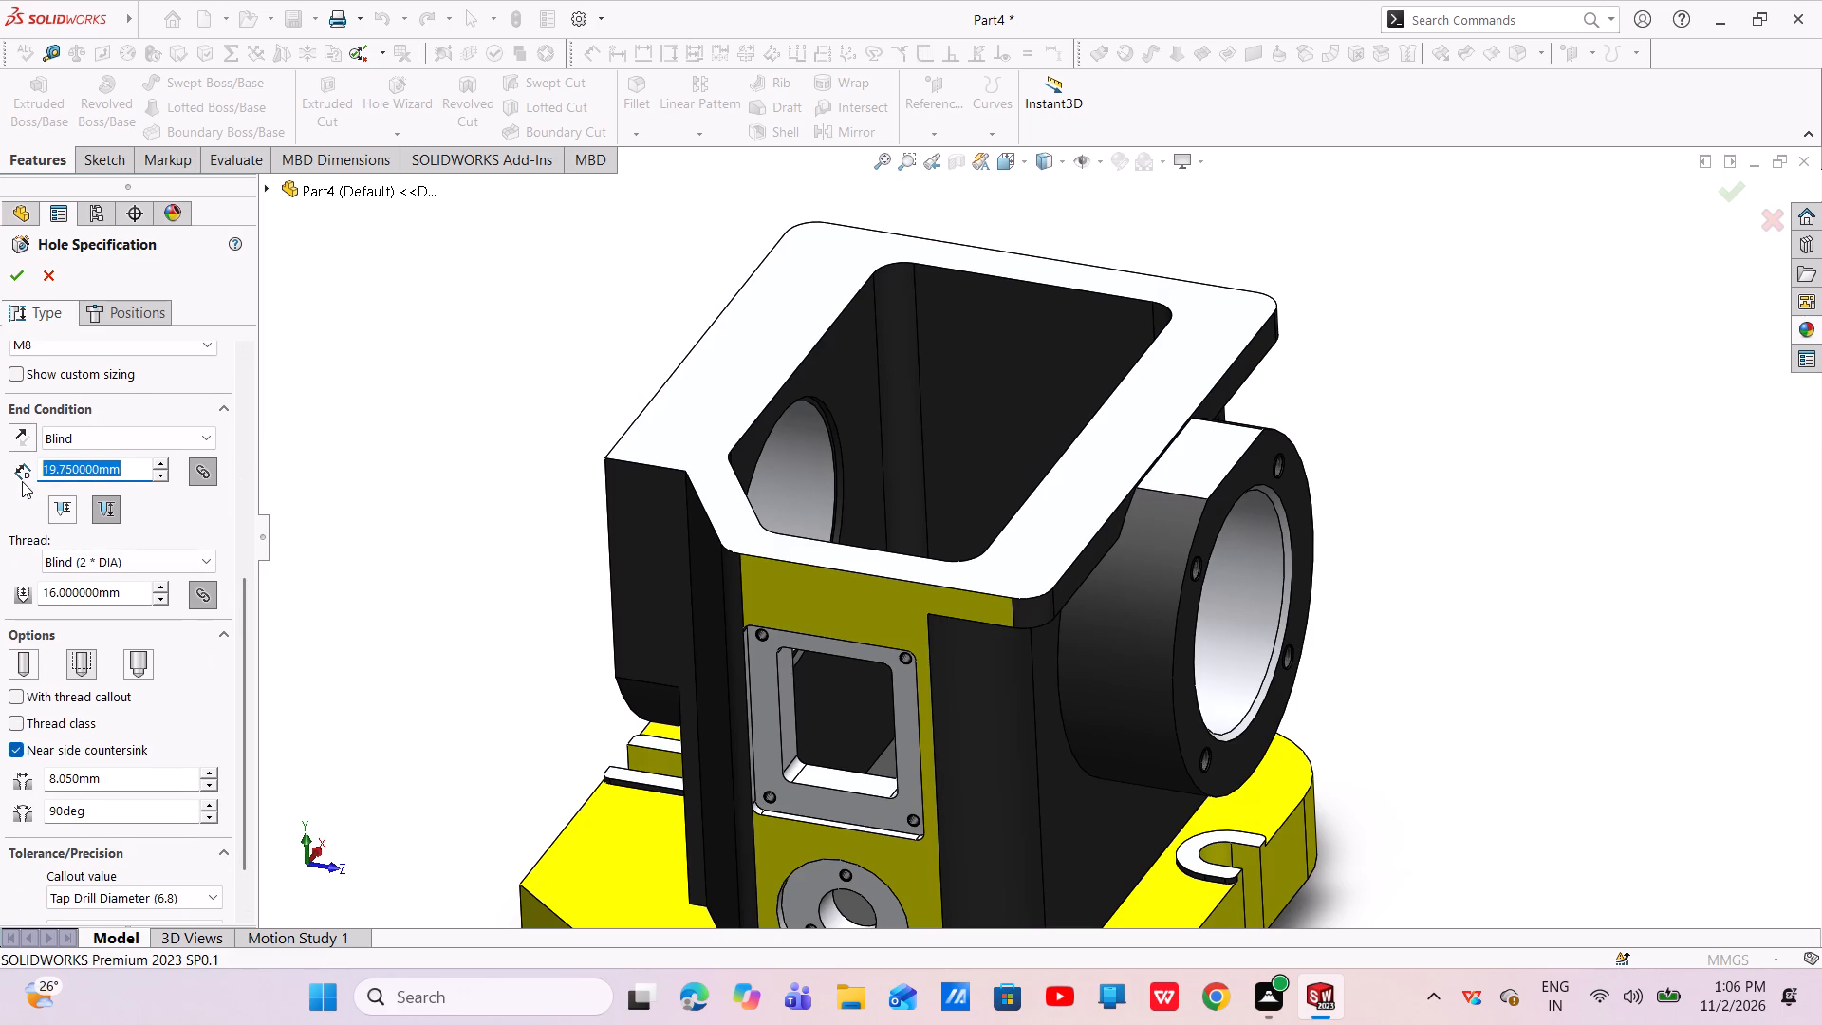
key("BackSpace")
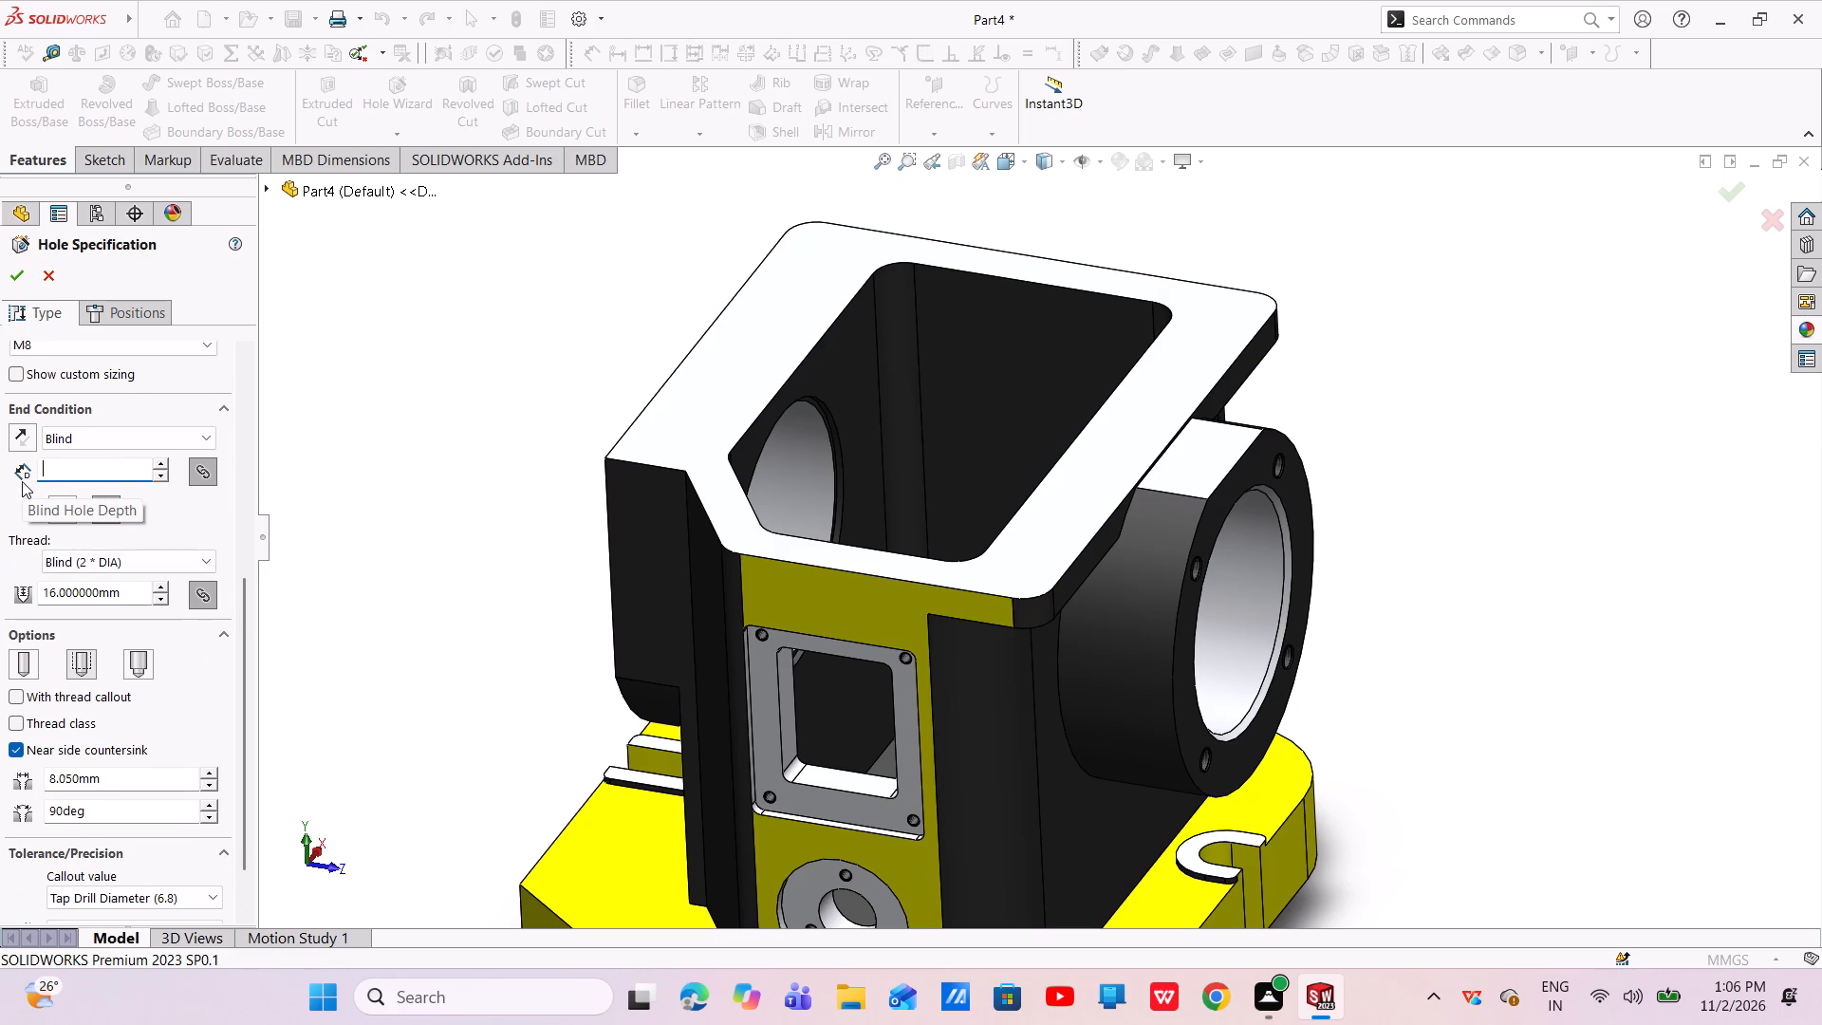
type("13")
key("Return")
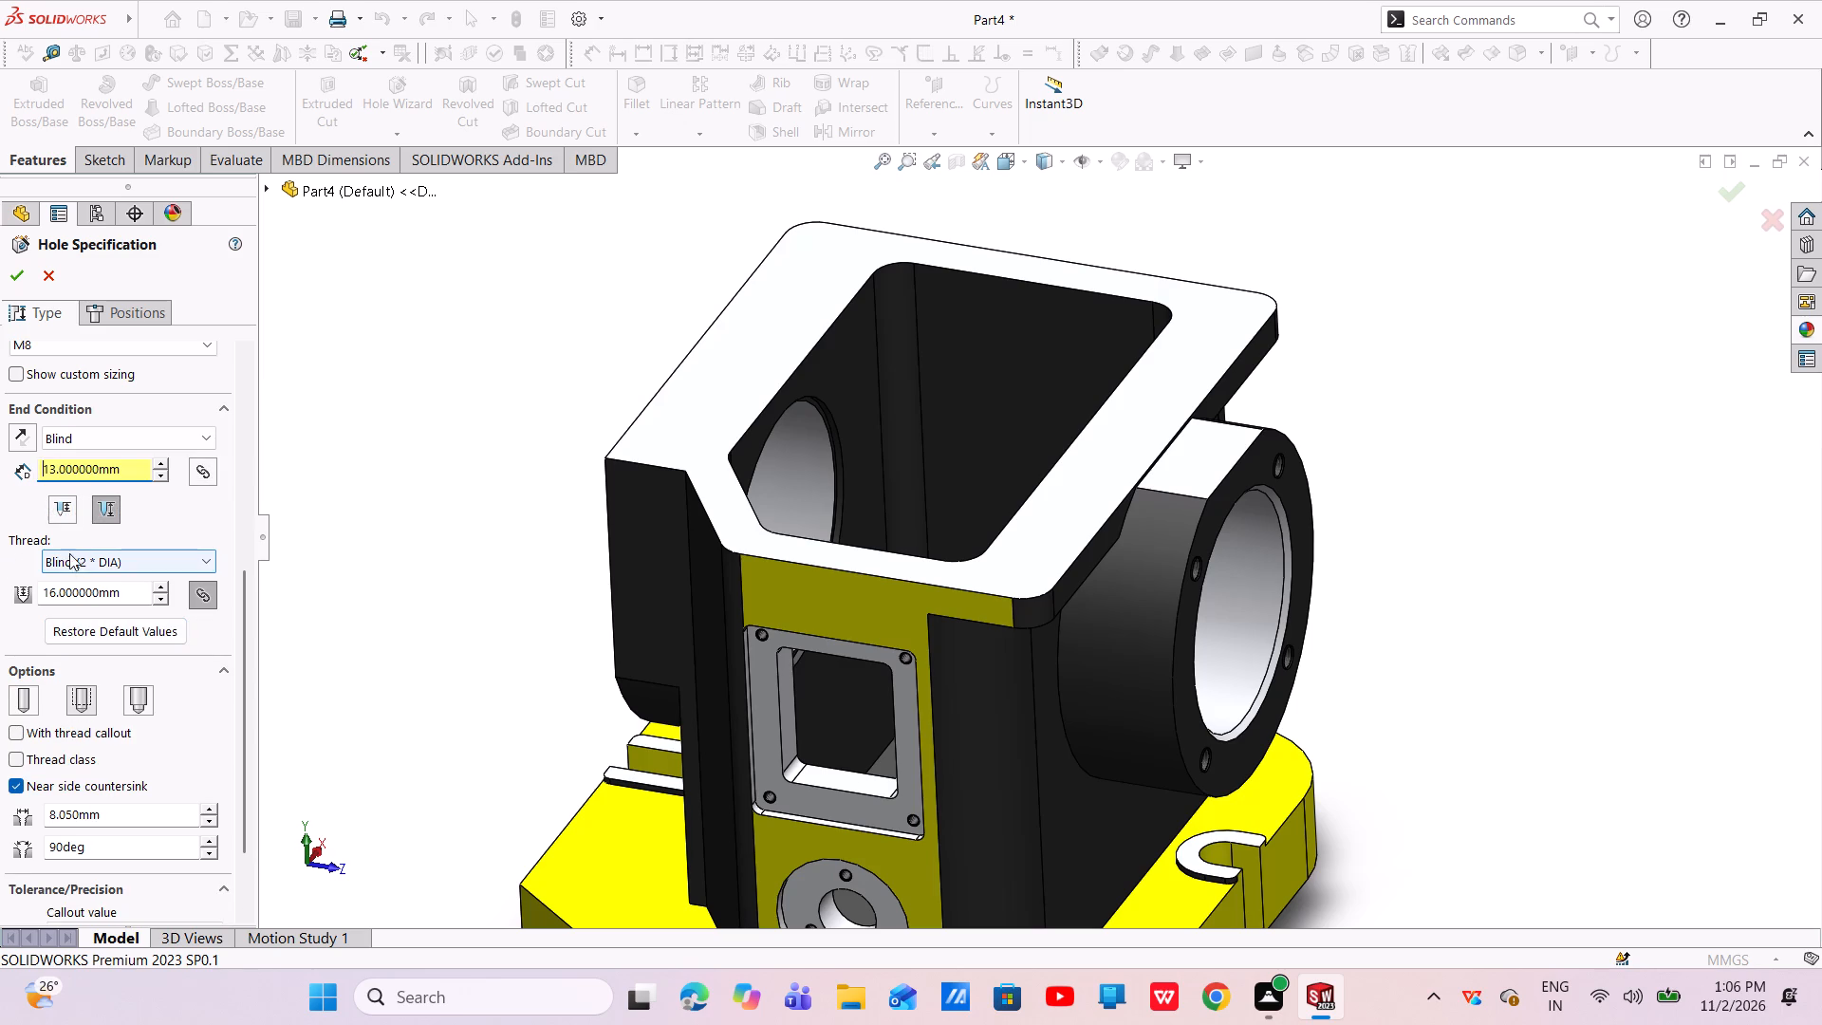
left_click(65, 514)
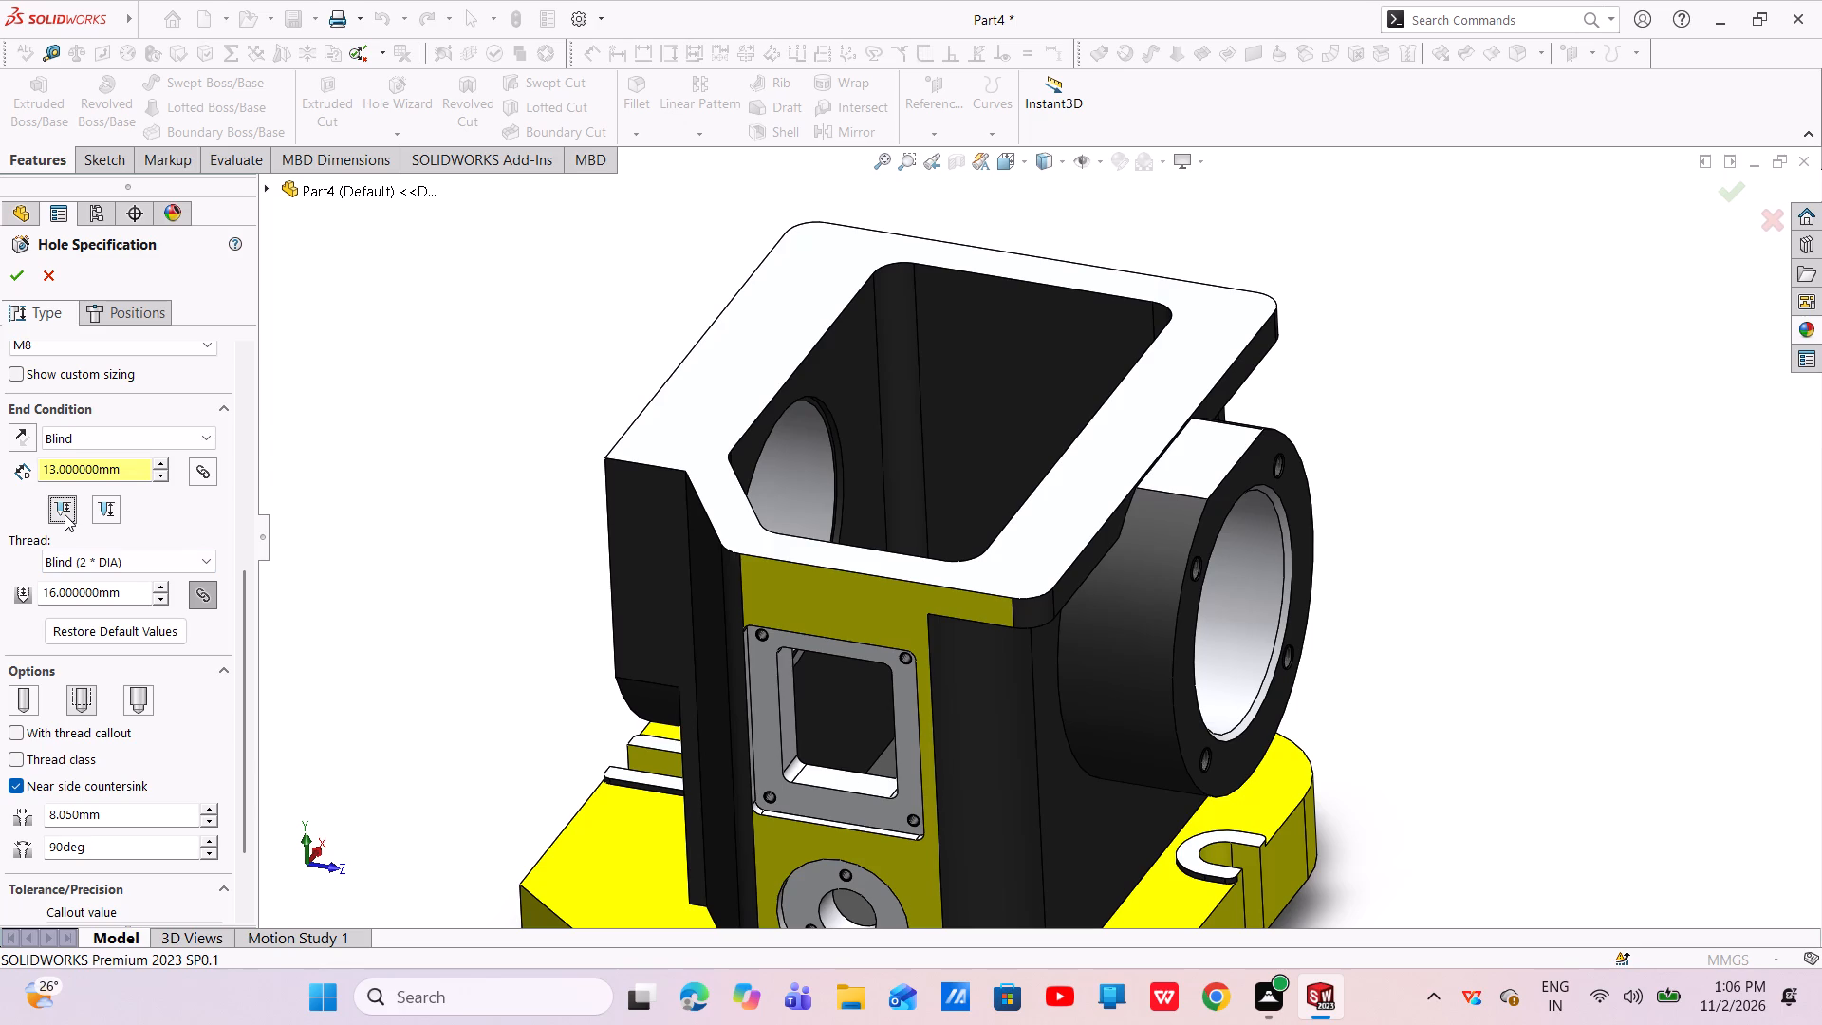
left_click_drag(115, 593, 60, 613)
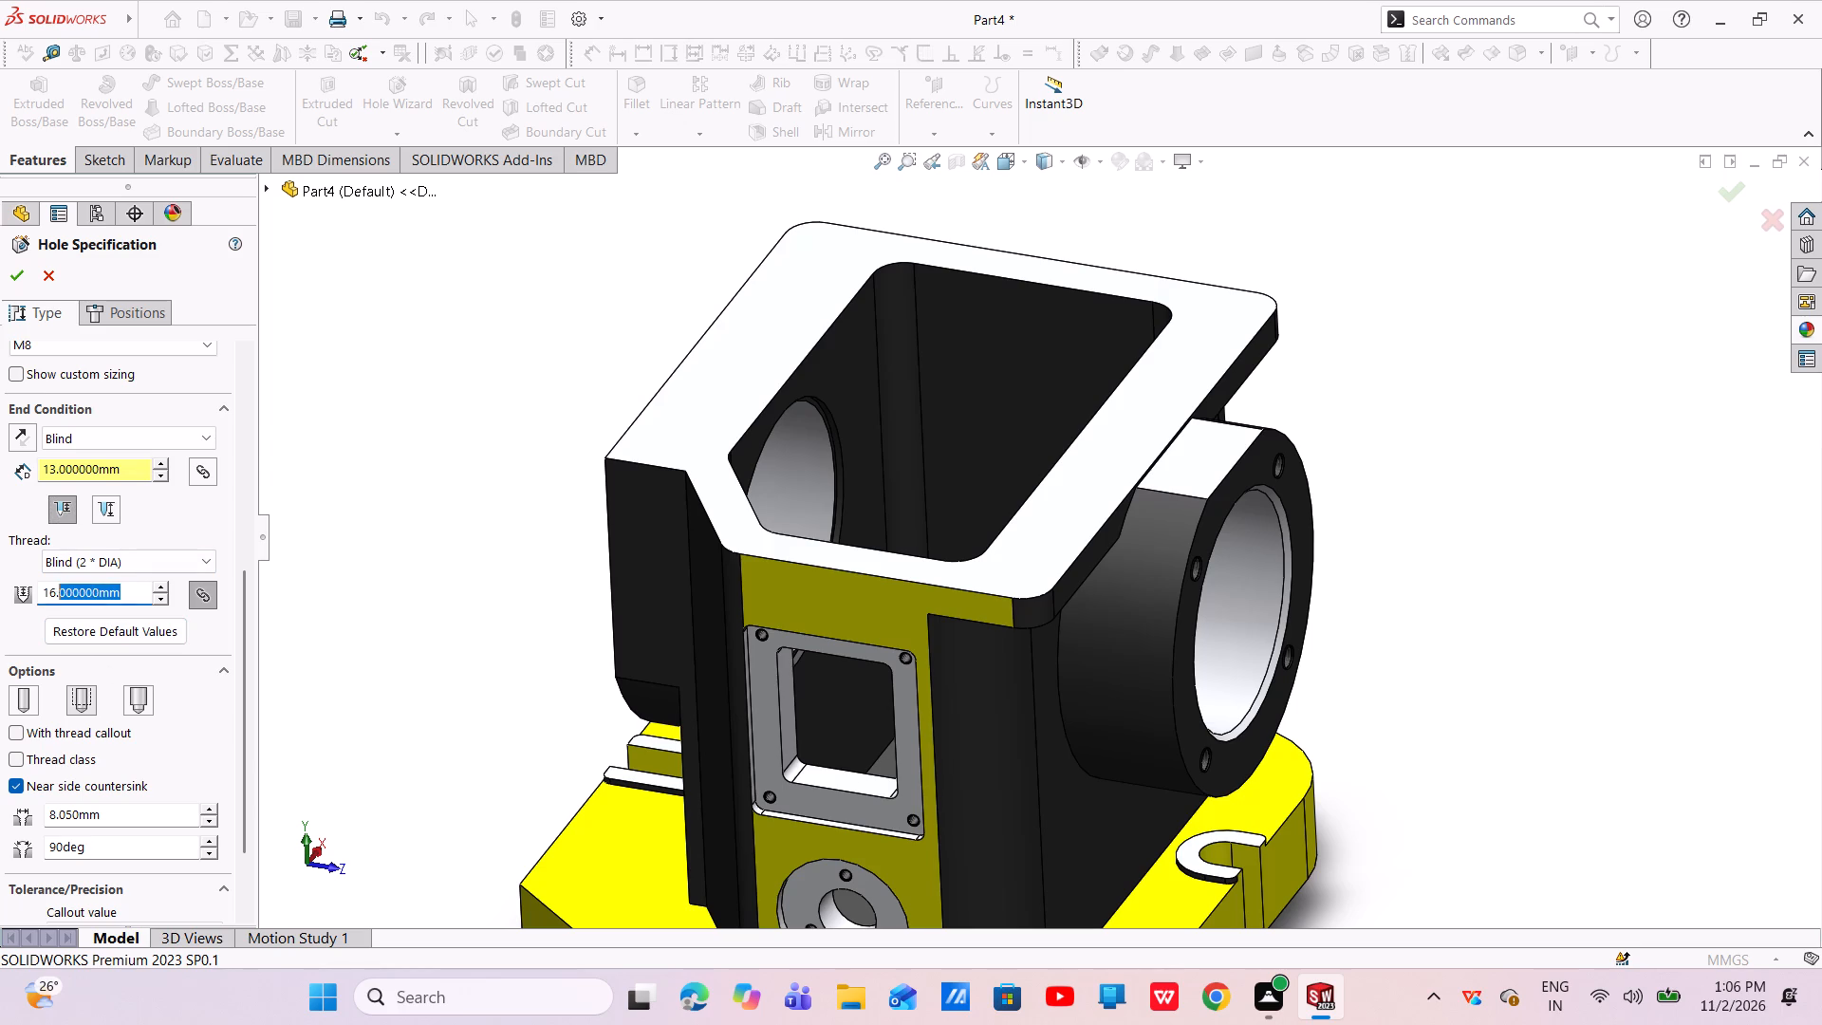
left_click_drag(60, 613, 0, 635)
key("BackSpace")
key("8")
key("Return")
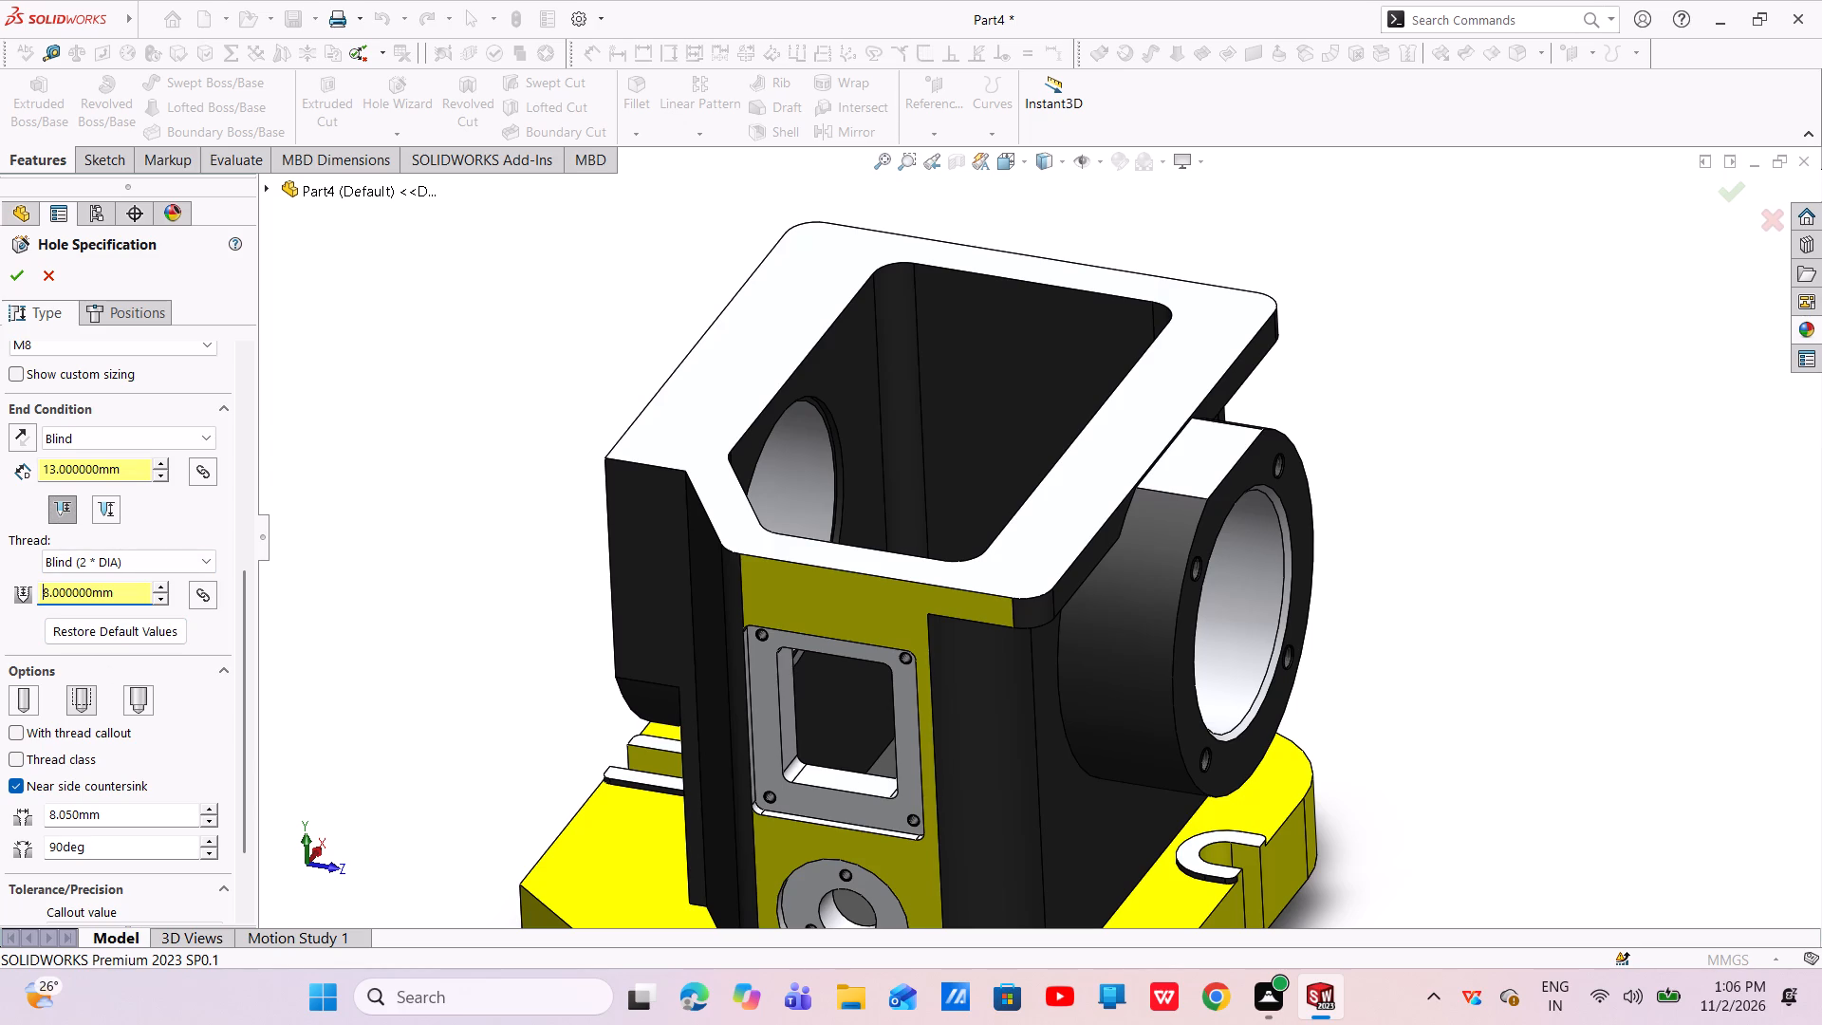
Begin positioning the hole in a 3D sketch, place two points clear of the body beside the housing, and leave the Point tool.
left_click(113, 313)
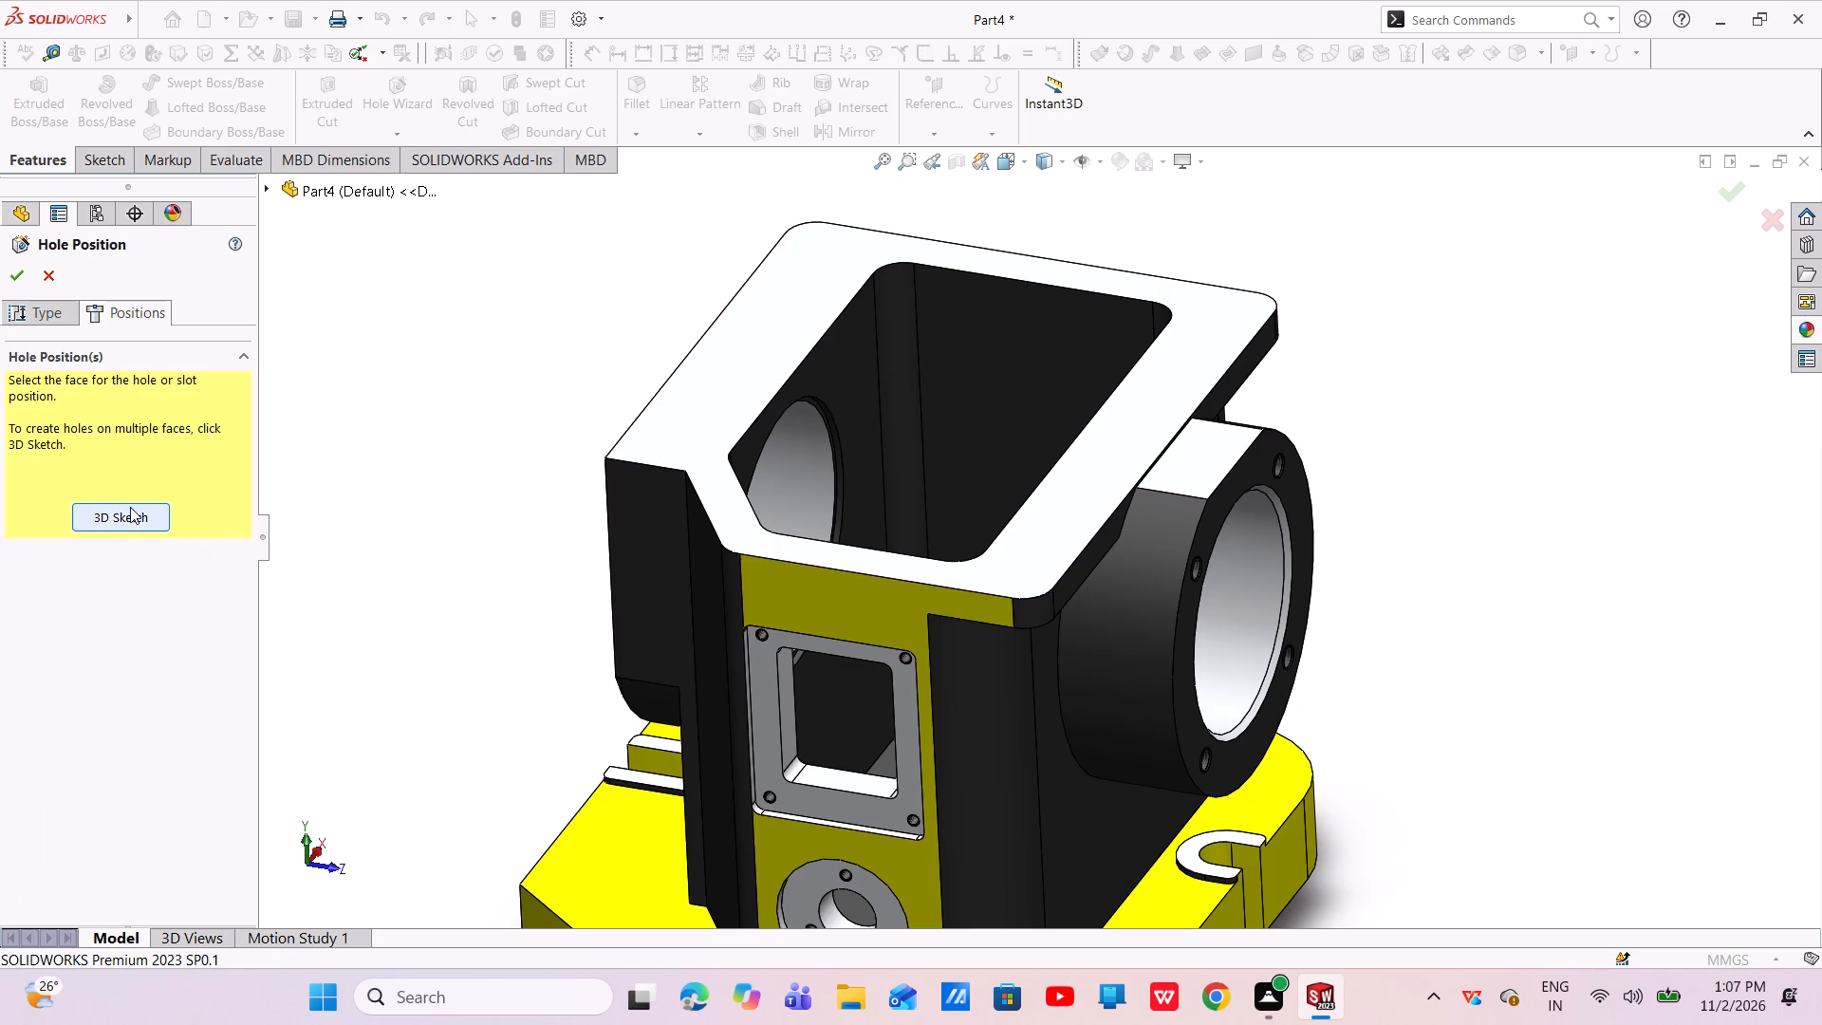
left_click(138, 519)
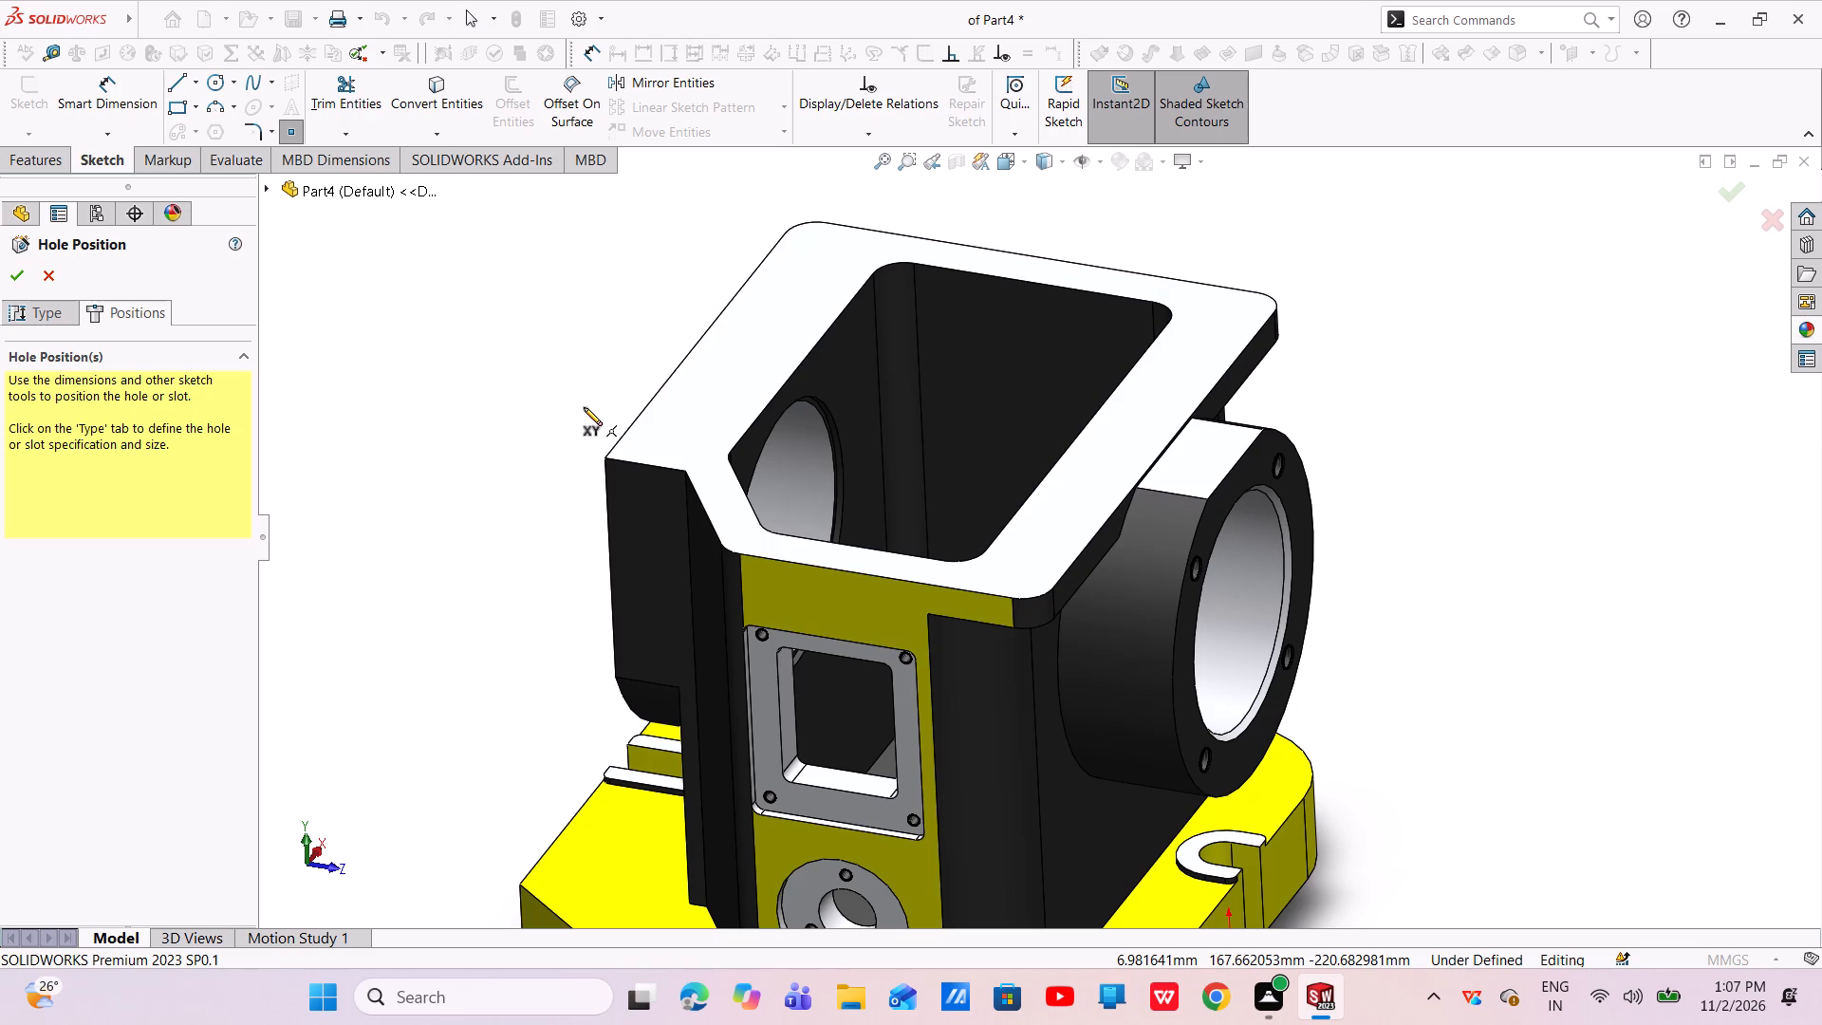
left_click(526, 397)
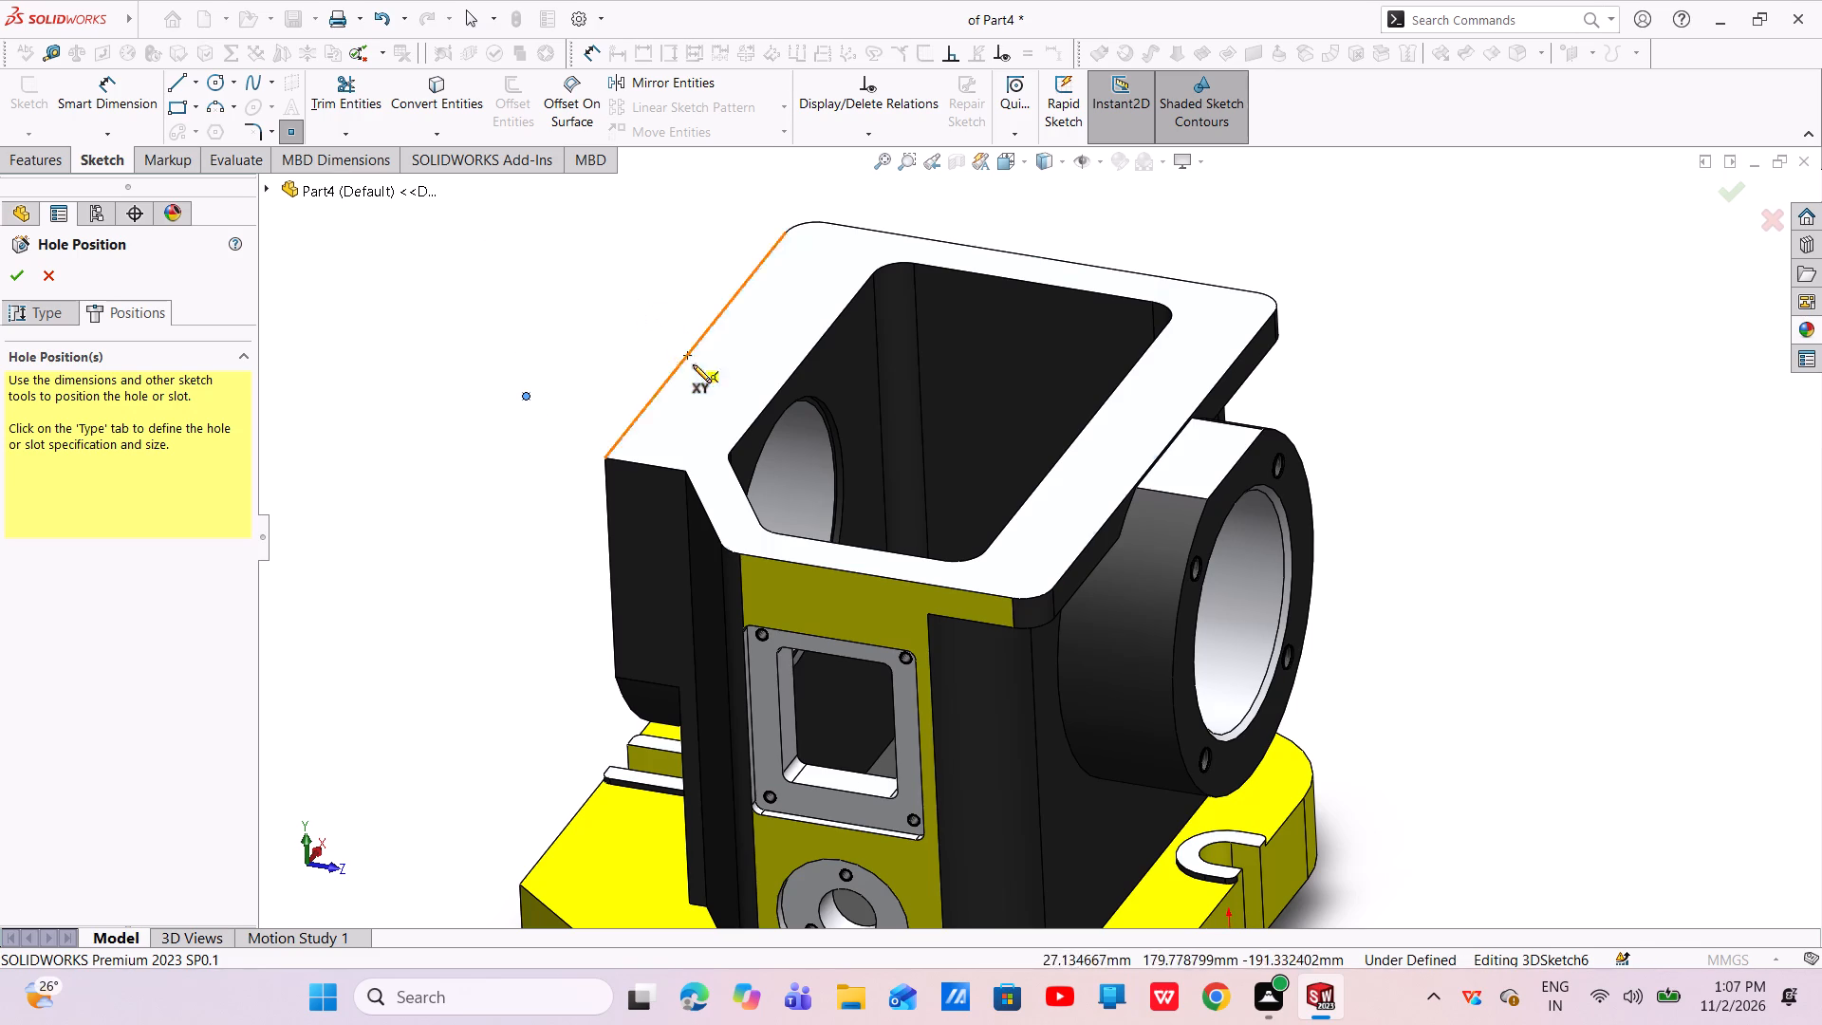
left_click(503, 366)
right_click(502, 366)
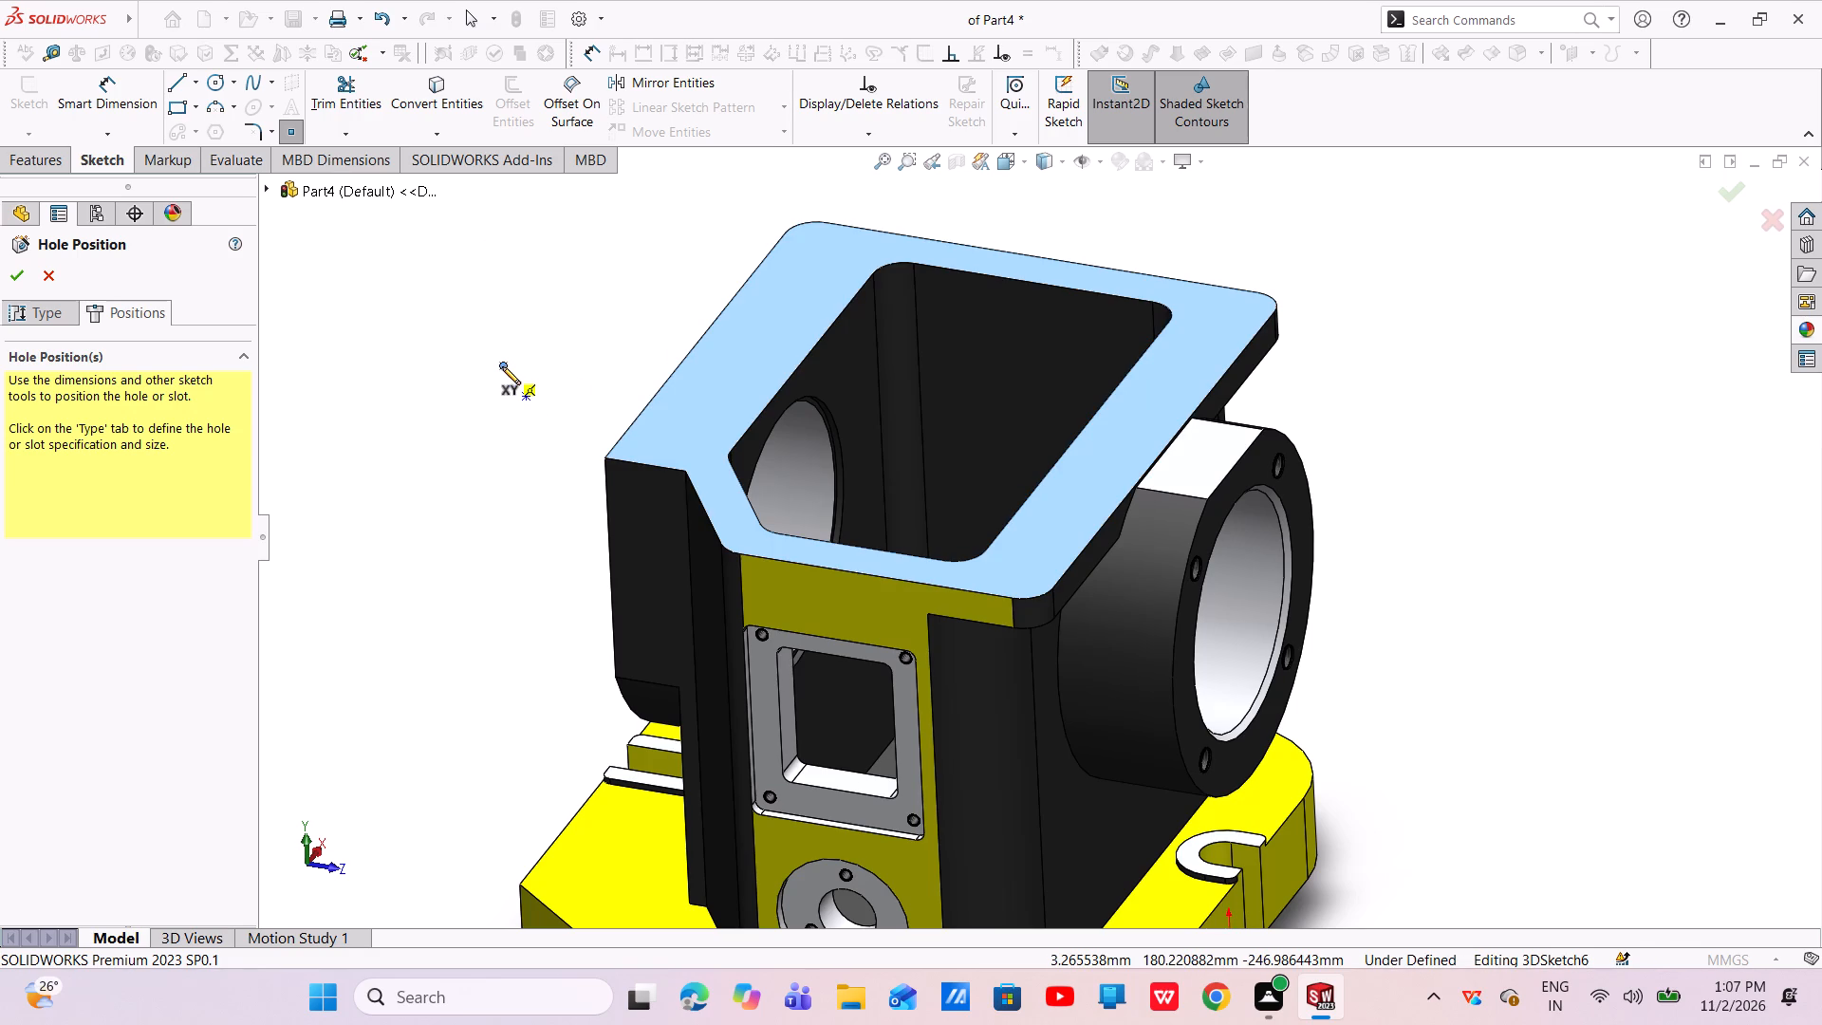
left_click(543, 377)
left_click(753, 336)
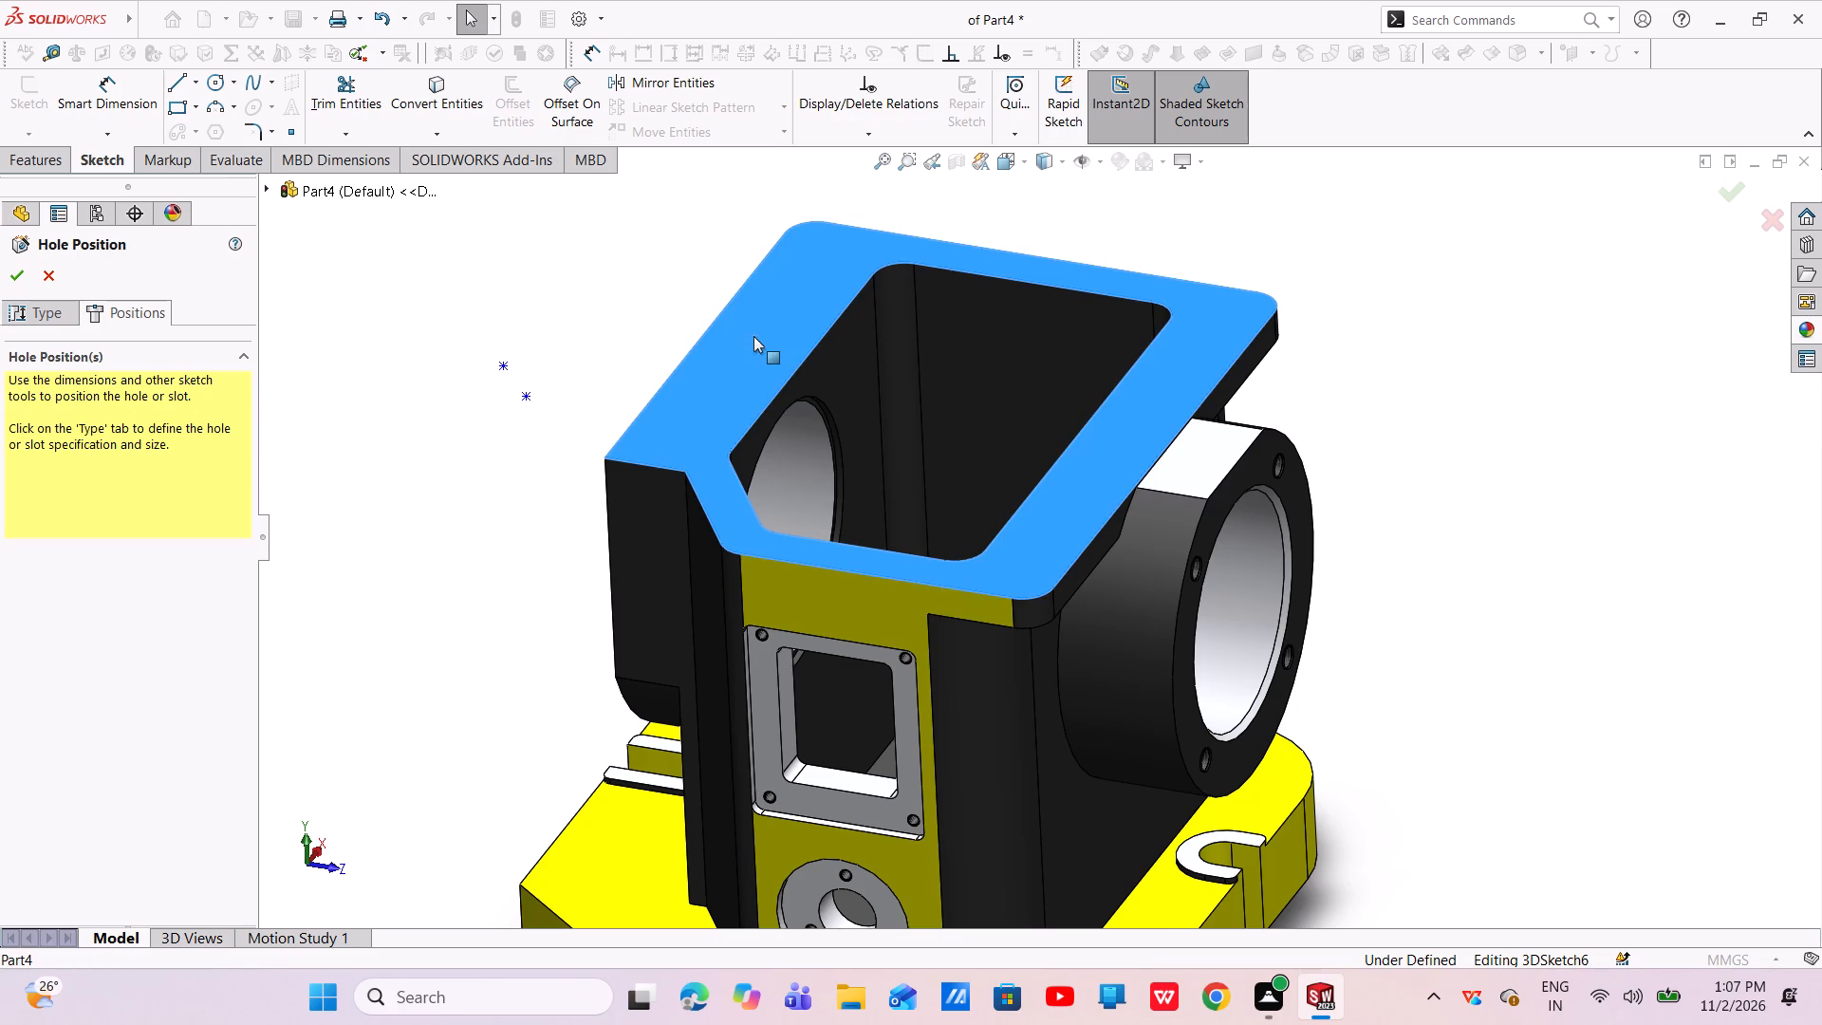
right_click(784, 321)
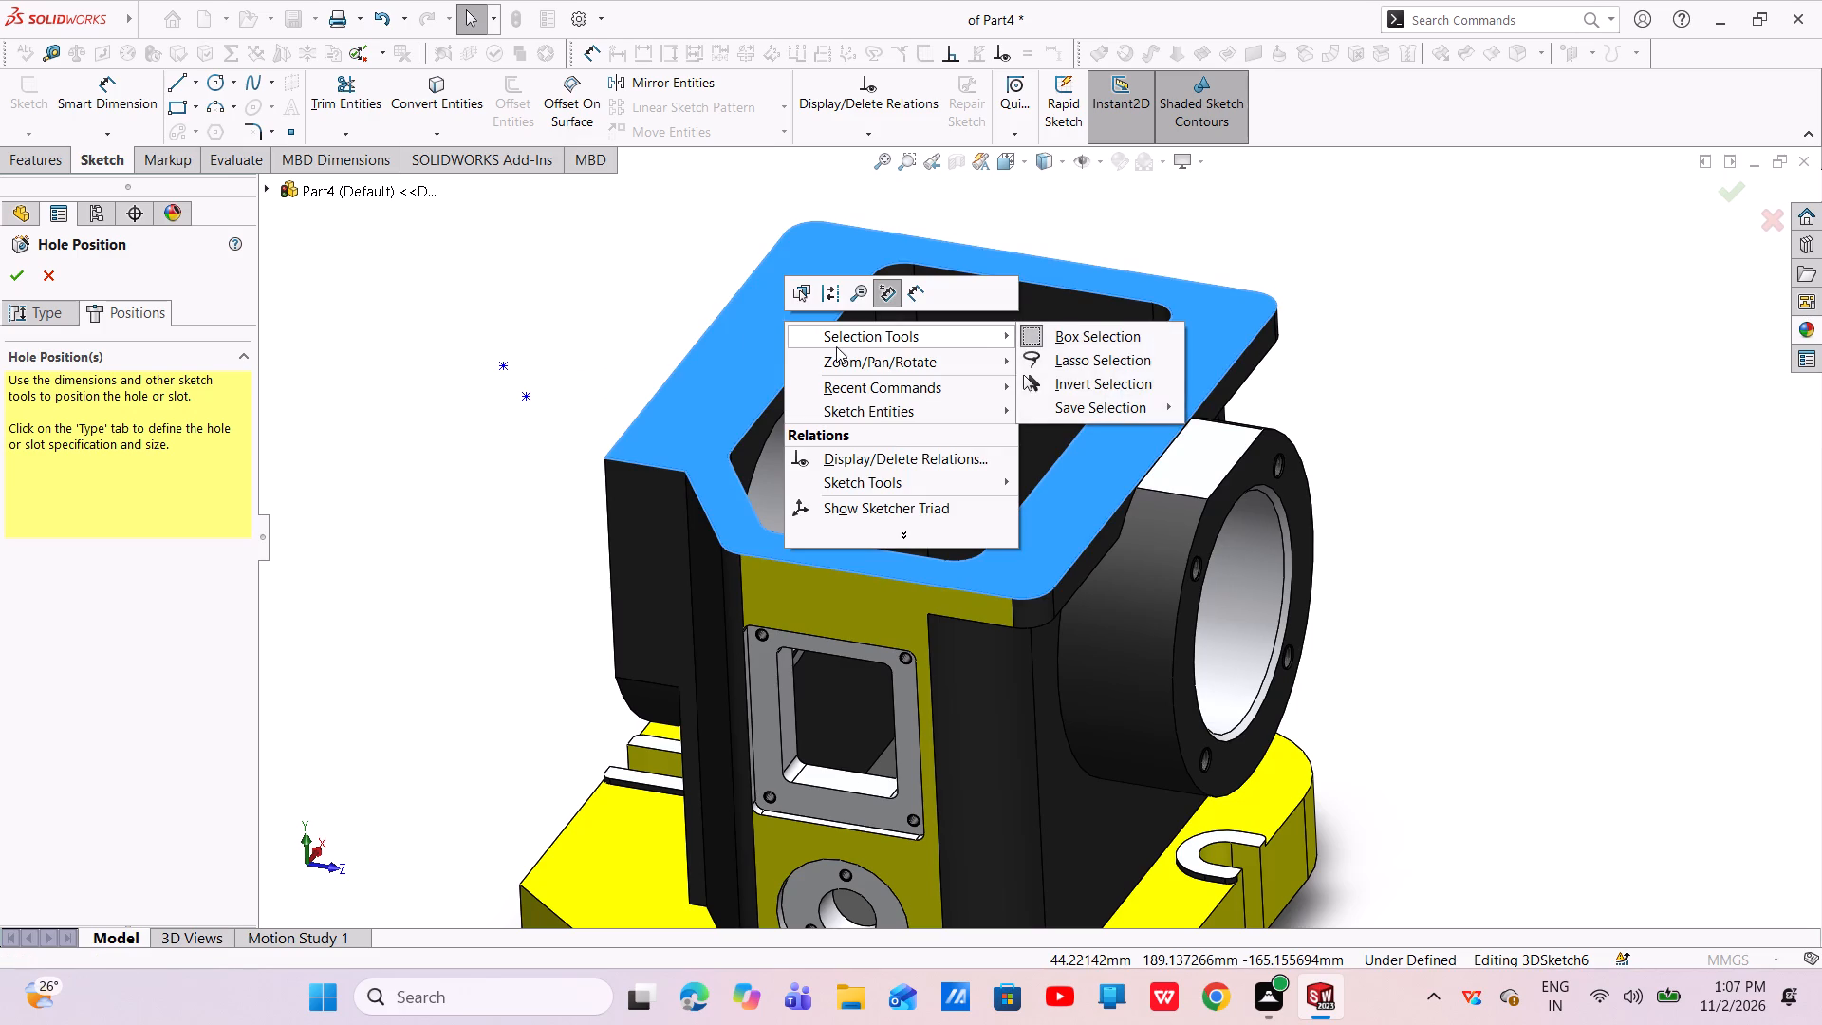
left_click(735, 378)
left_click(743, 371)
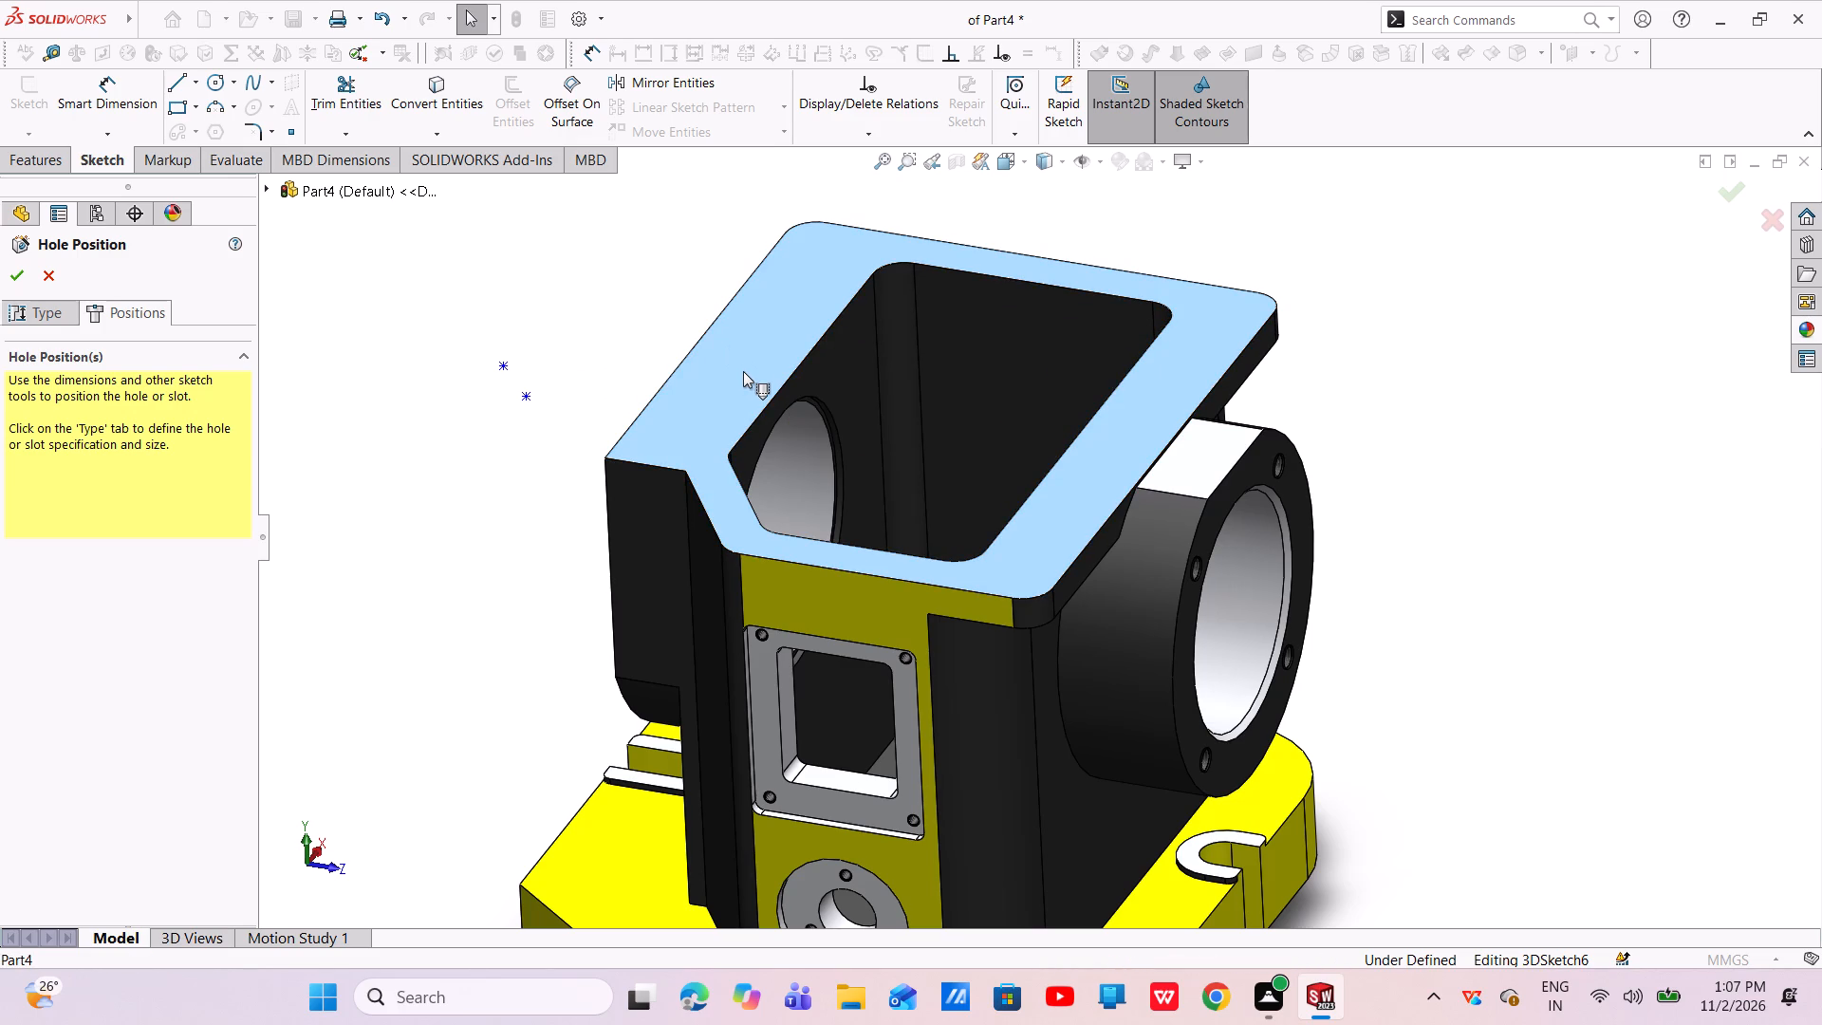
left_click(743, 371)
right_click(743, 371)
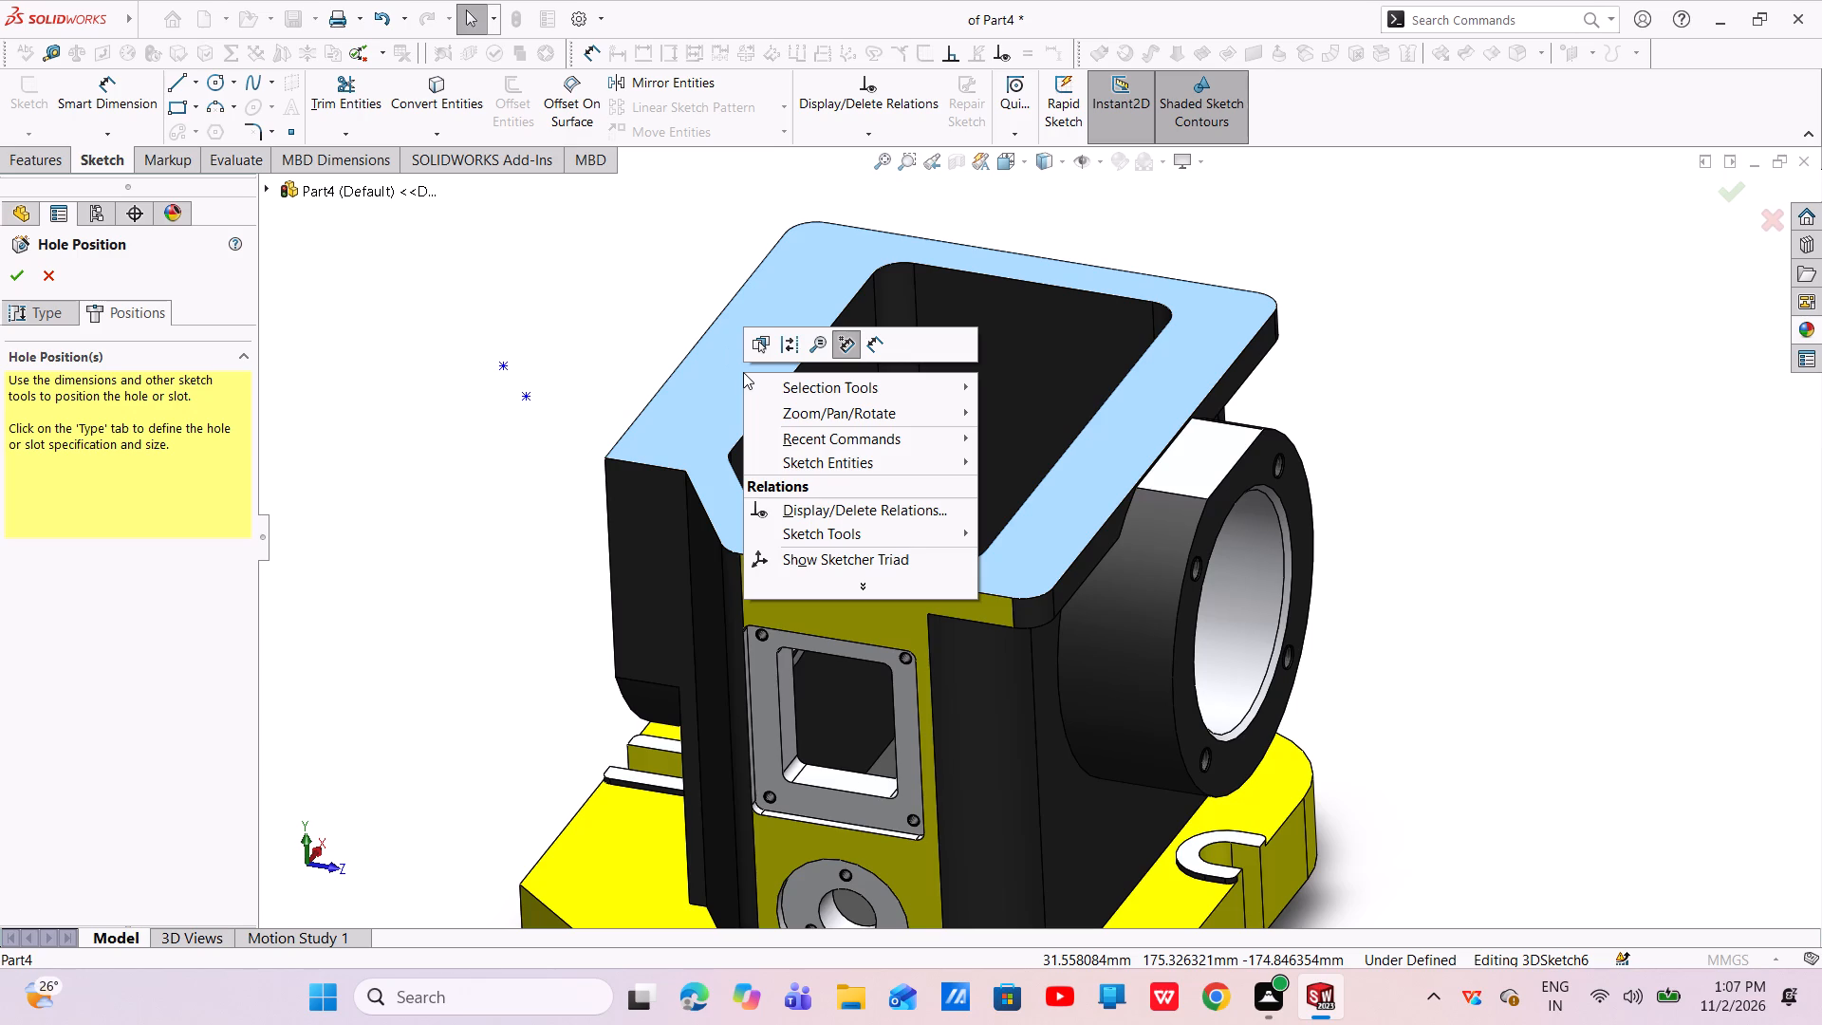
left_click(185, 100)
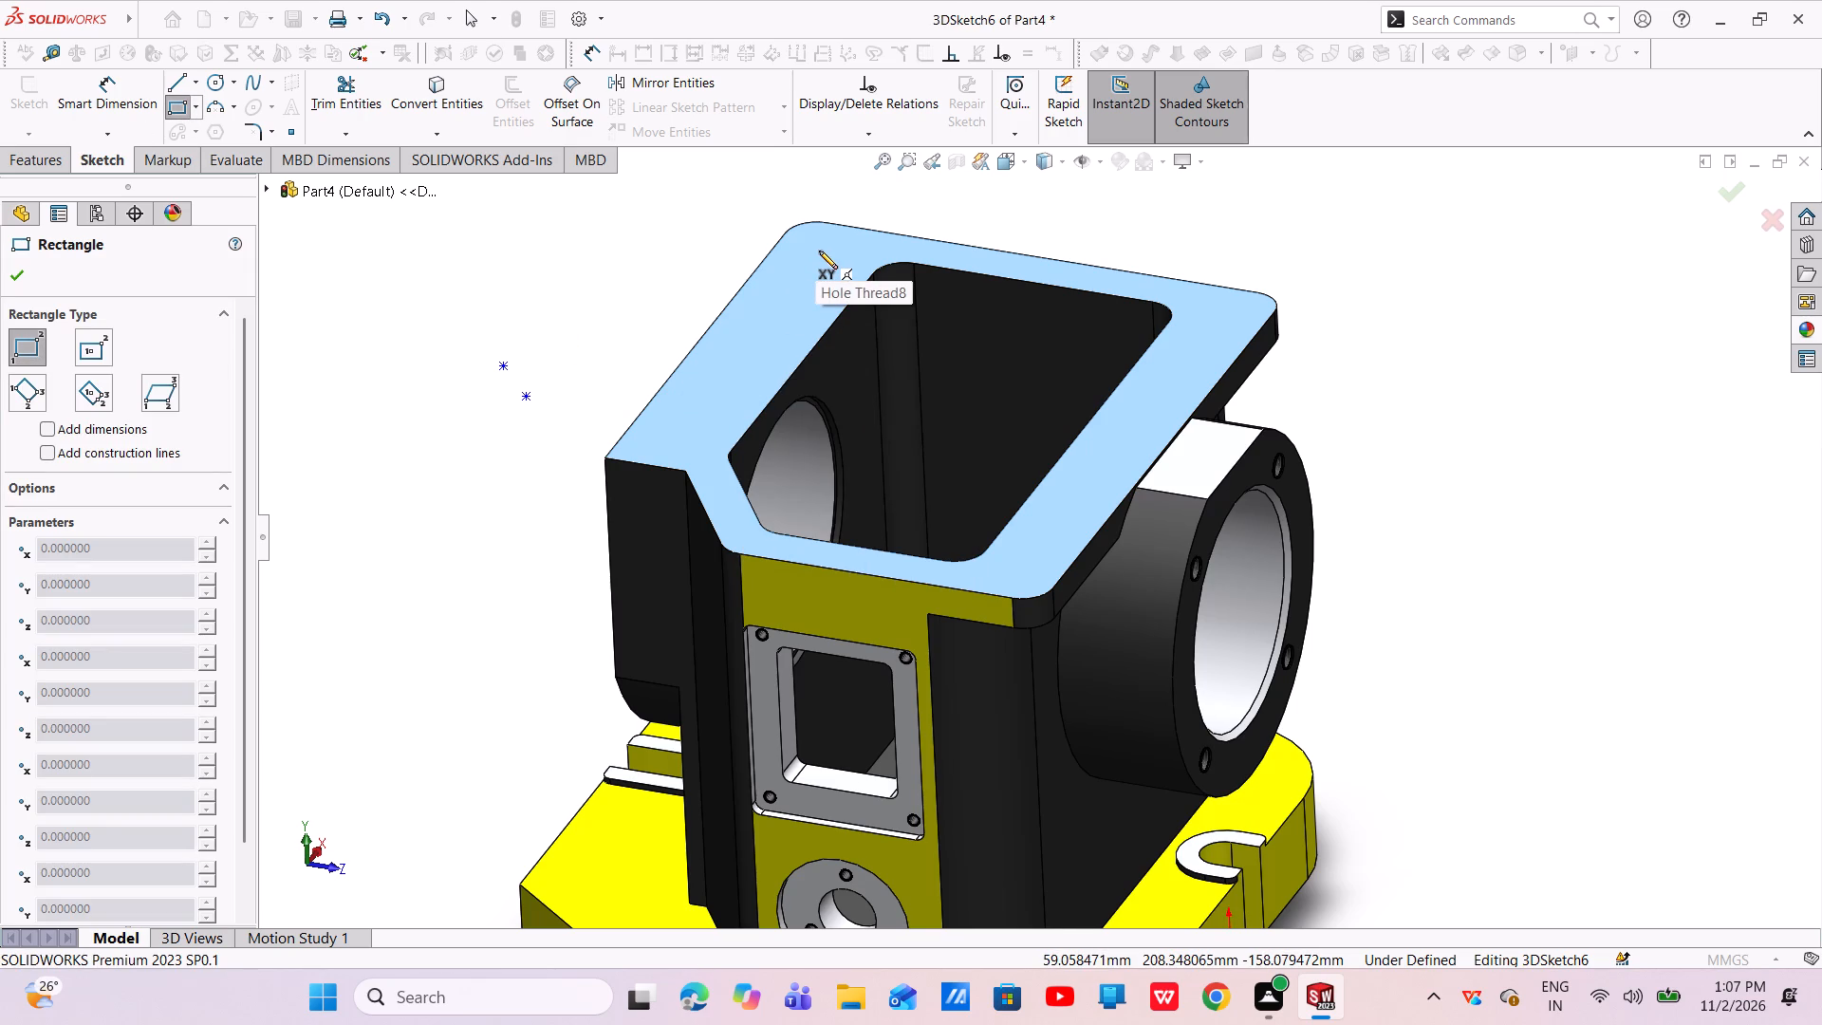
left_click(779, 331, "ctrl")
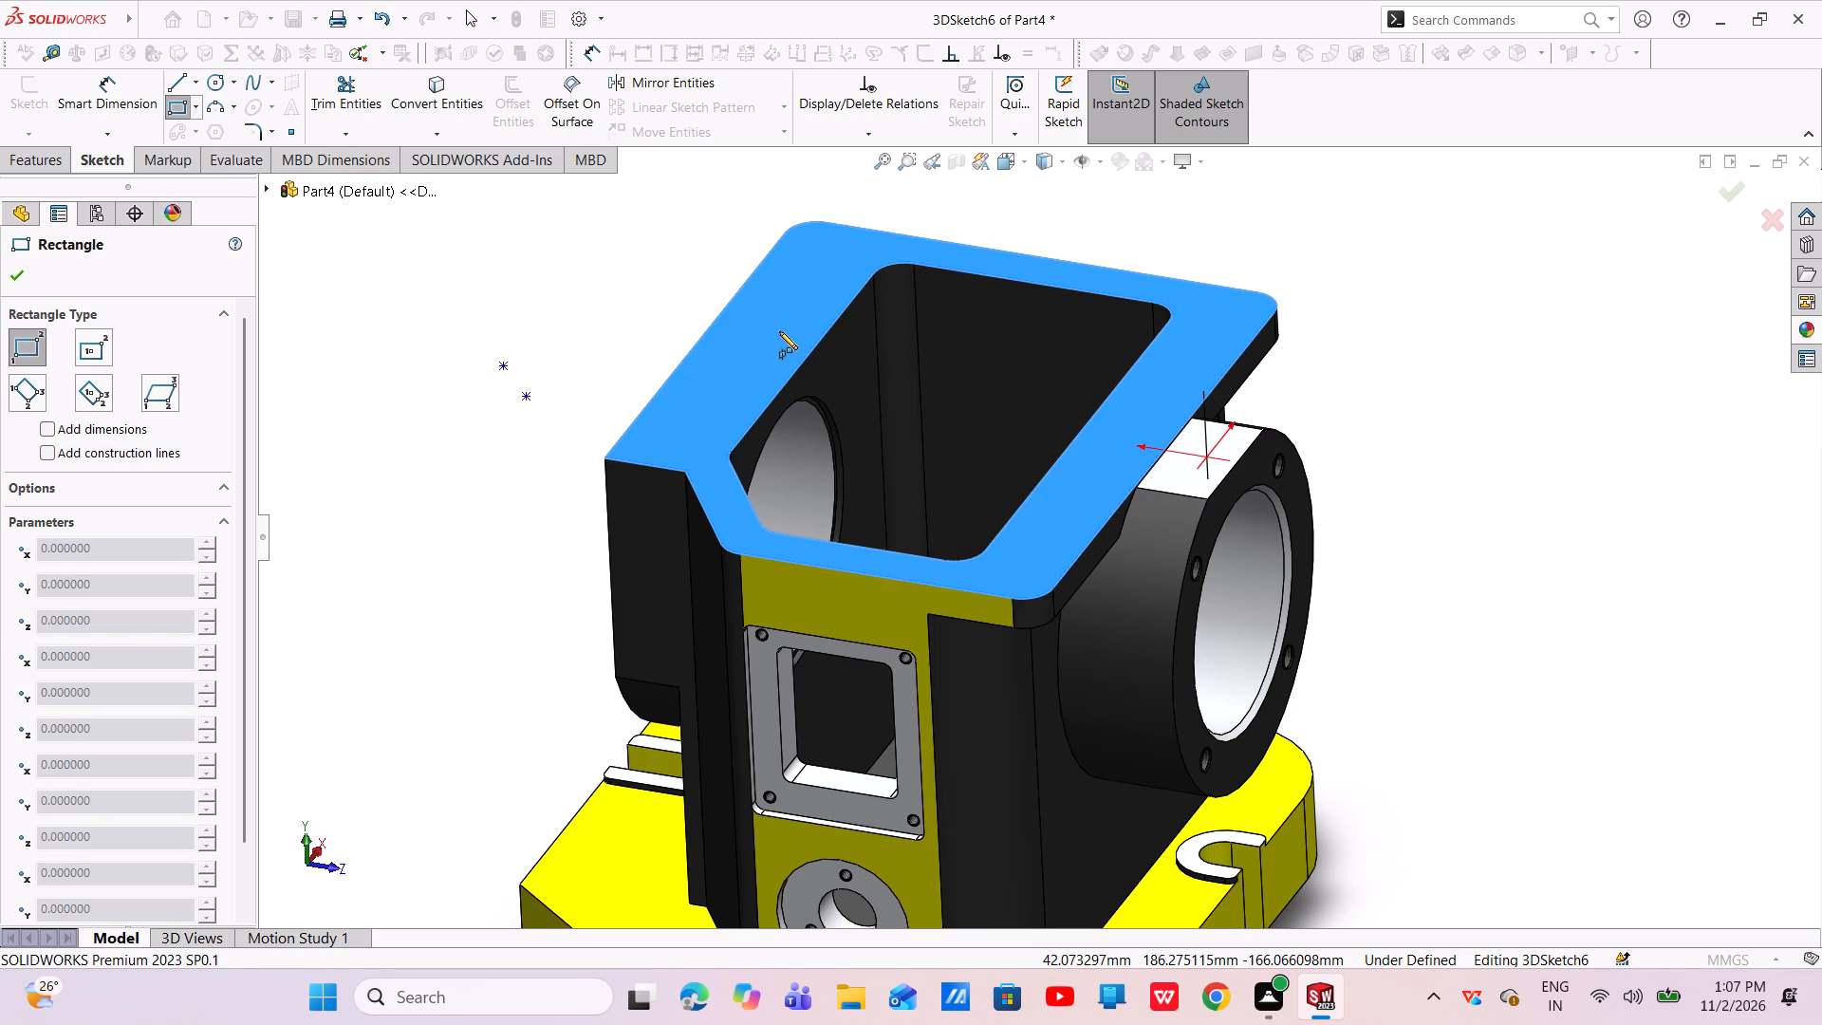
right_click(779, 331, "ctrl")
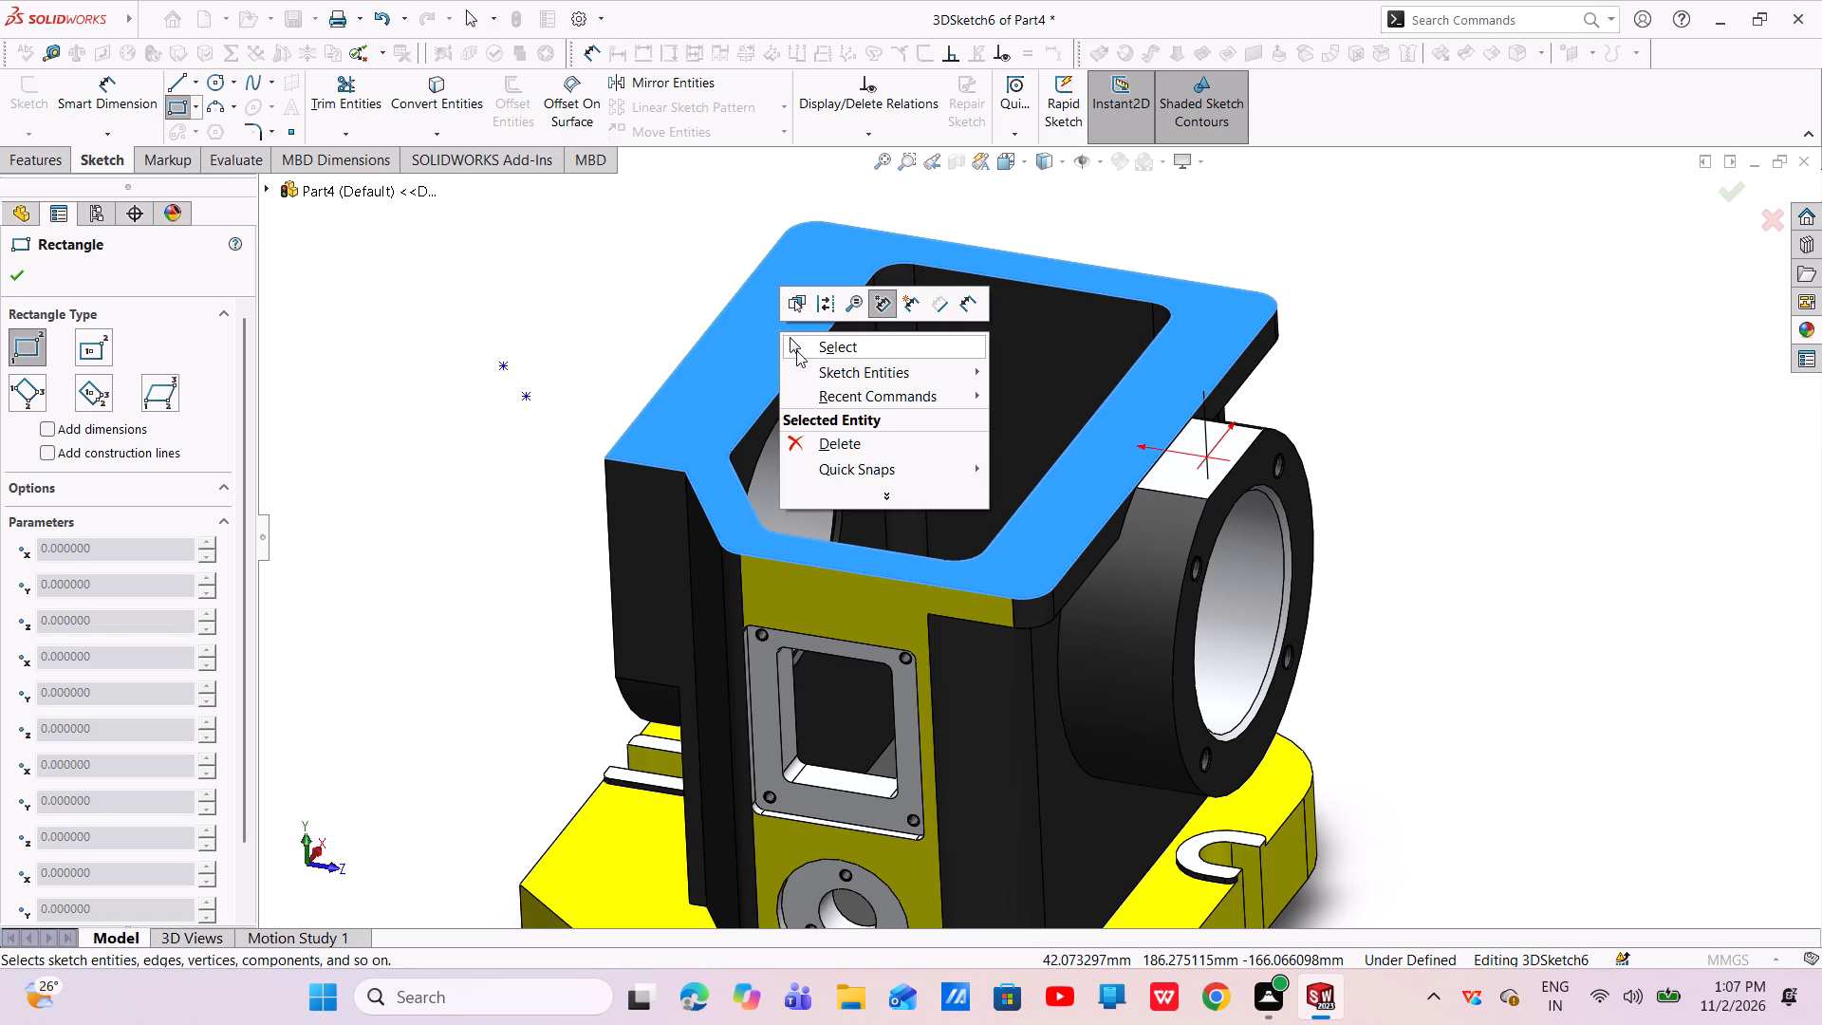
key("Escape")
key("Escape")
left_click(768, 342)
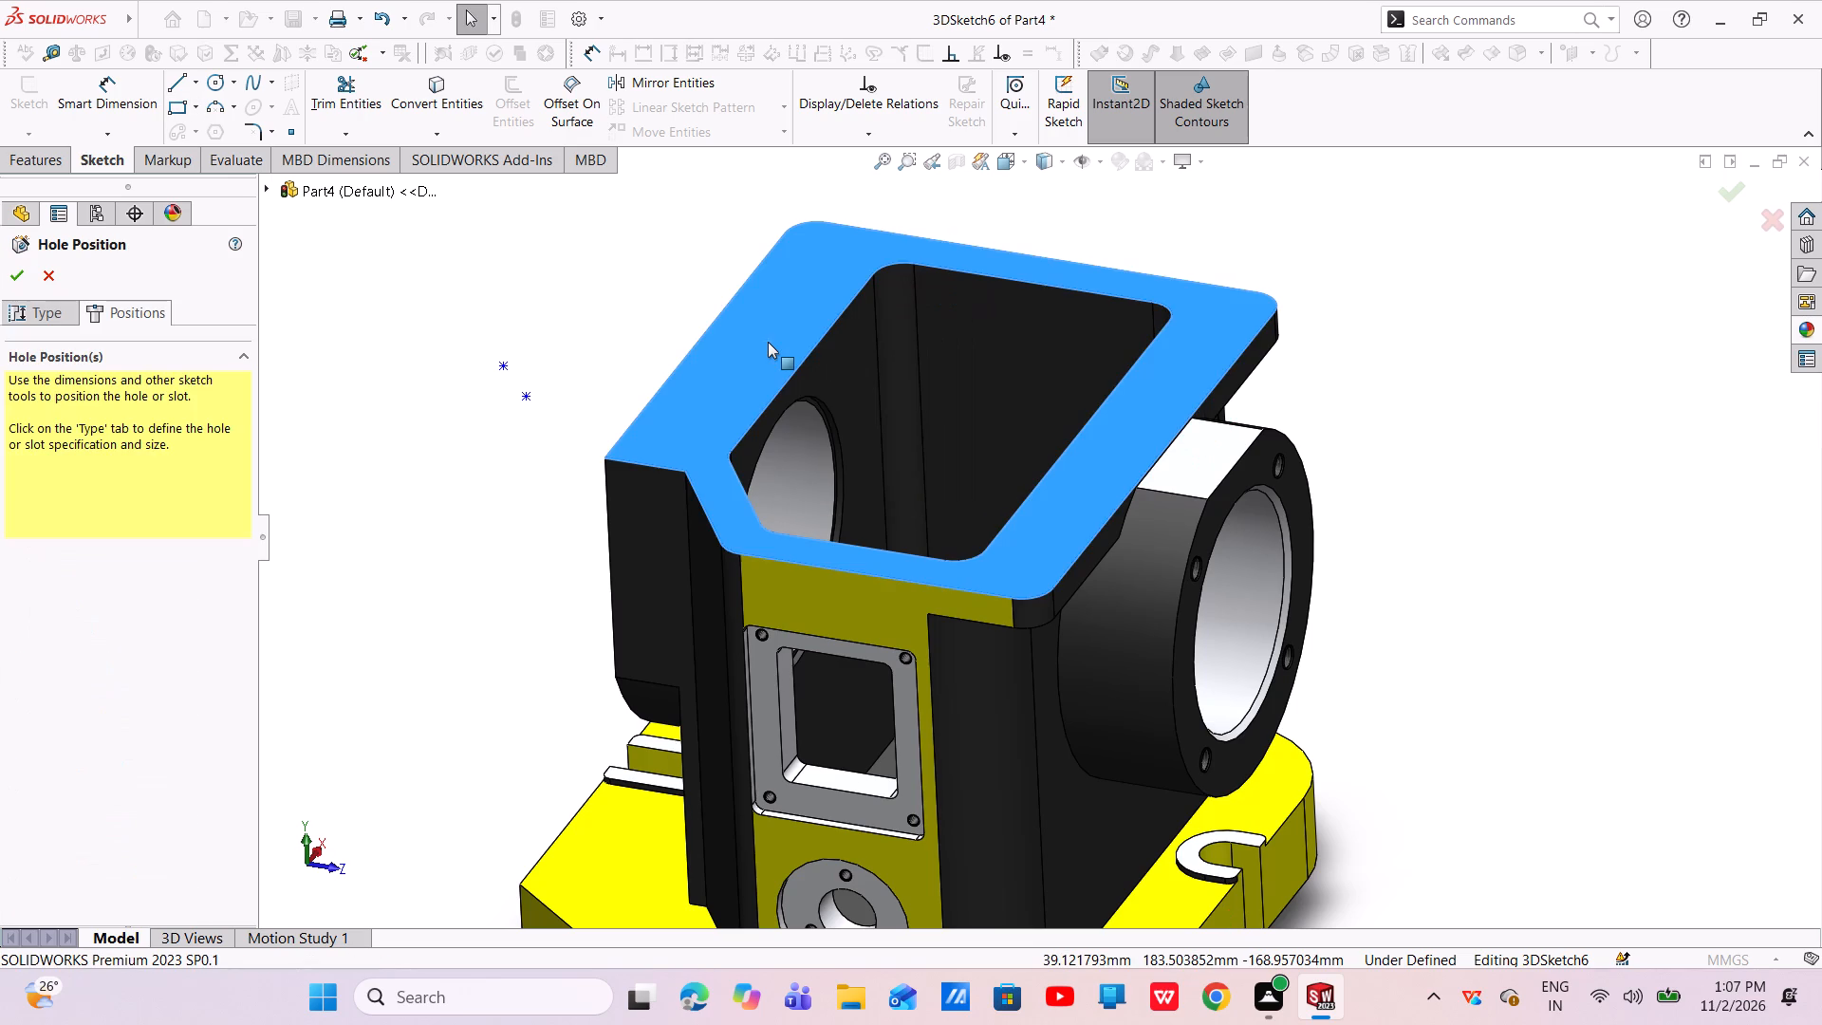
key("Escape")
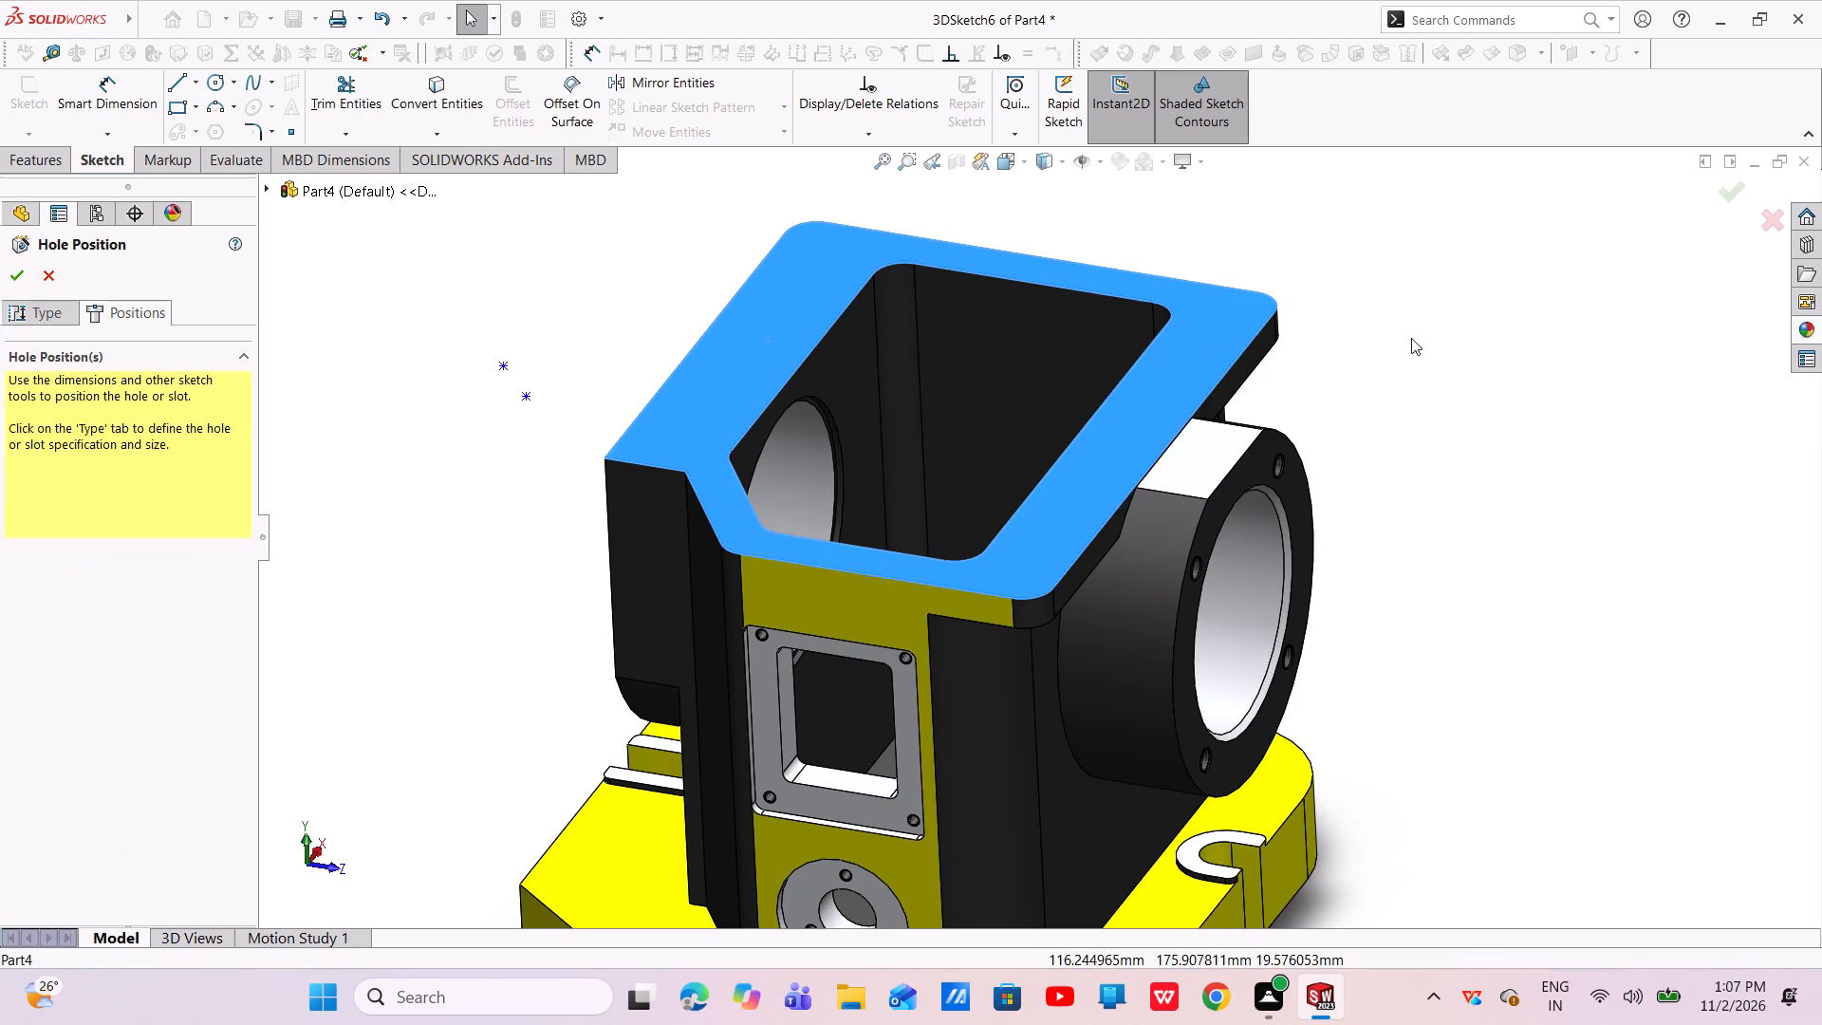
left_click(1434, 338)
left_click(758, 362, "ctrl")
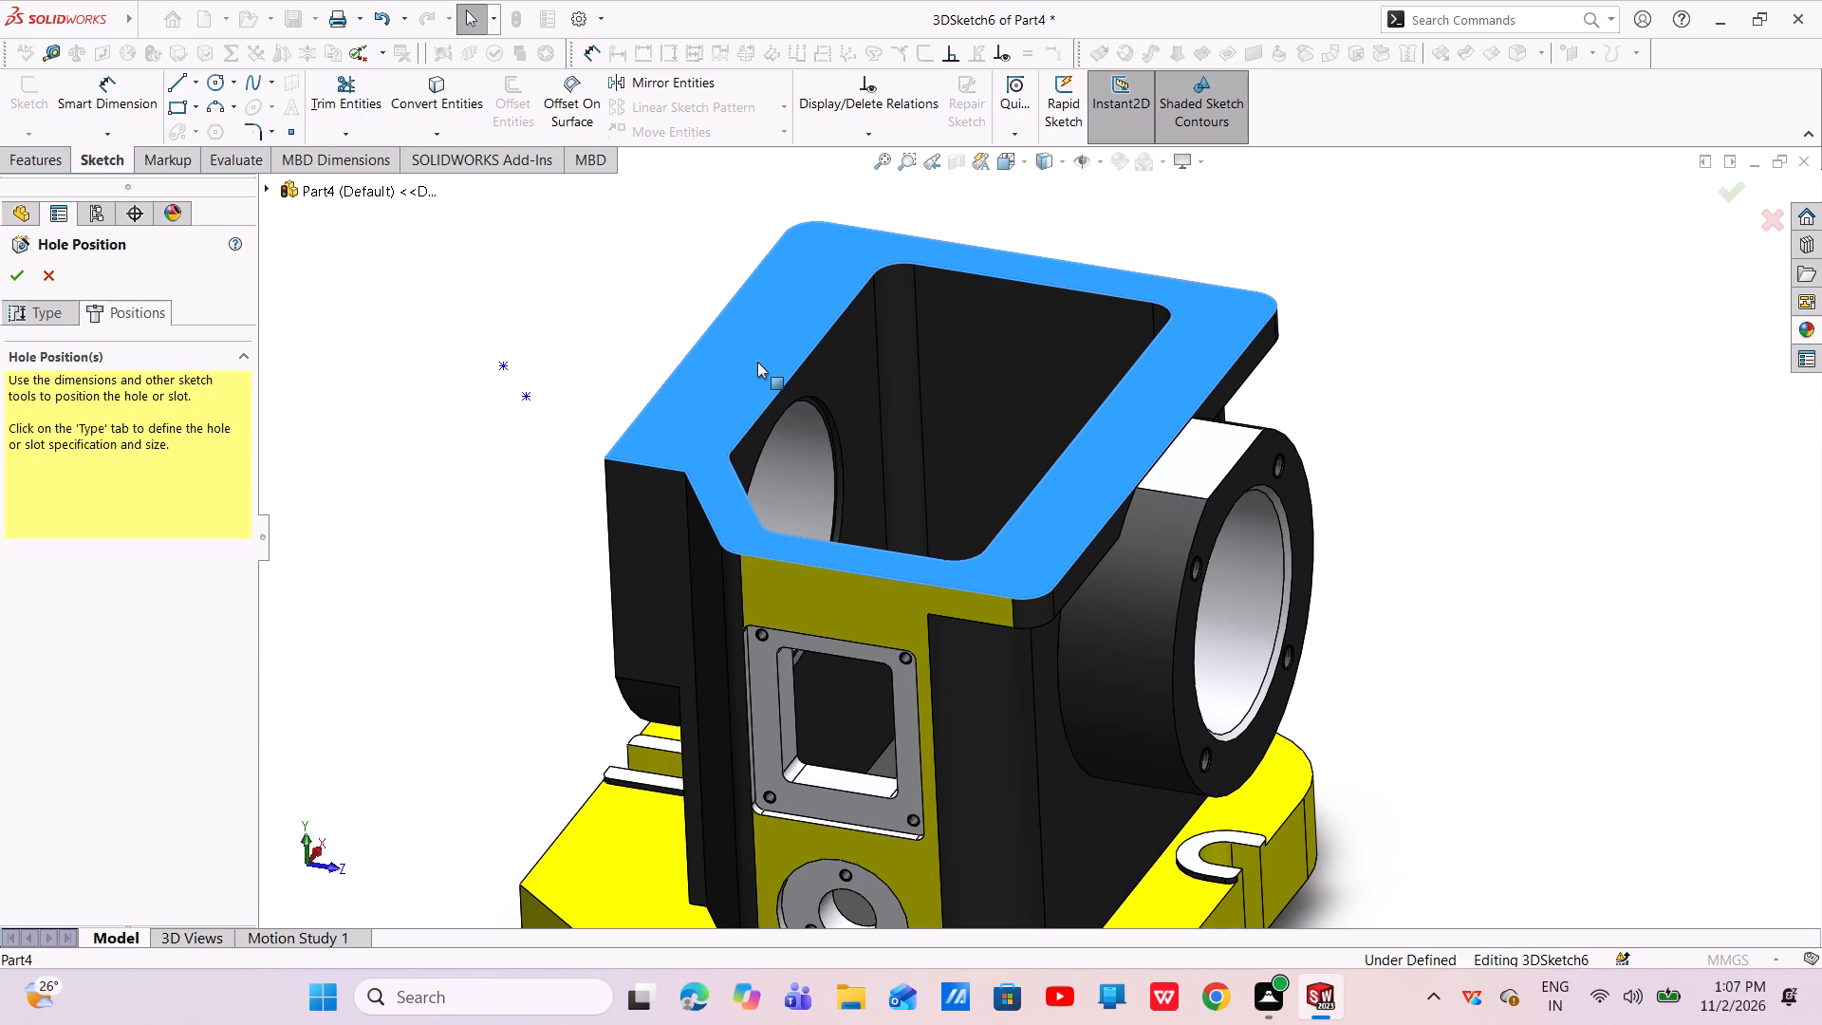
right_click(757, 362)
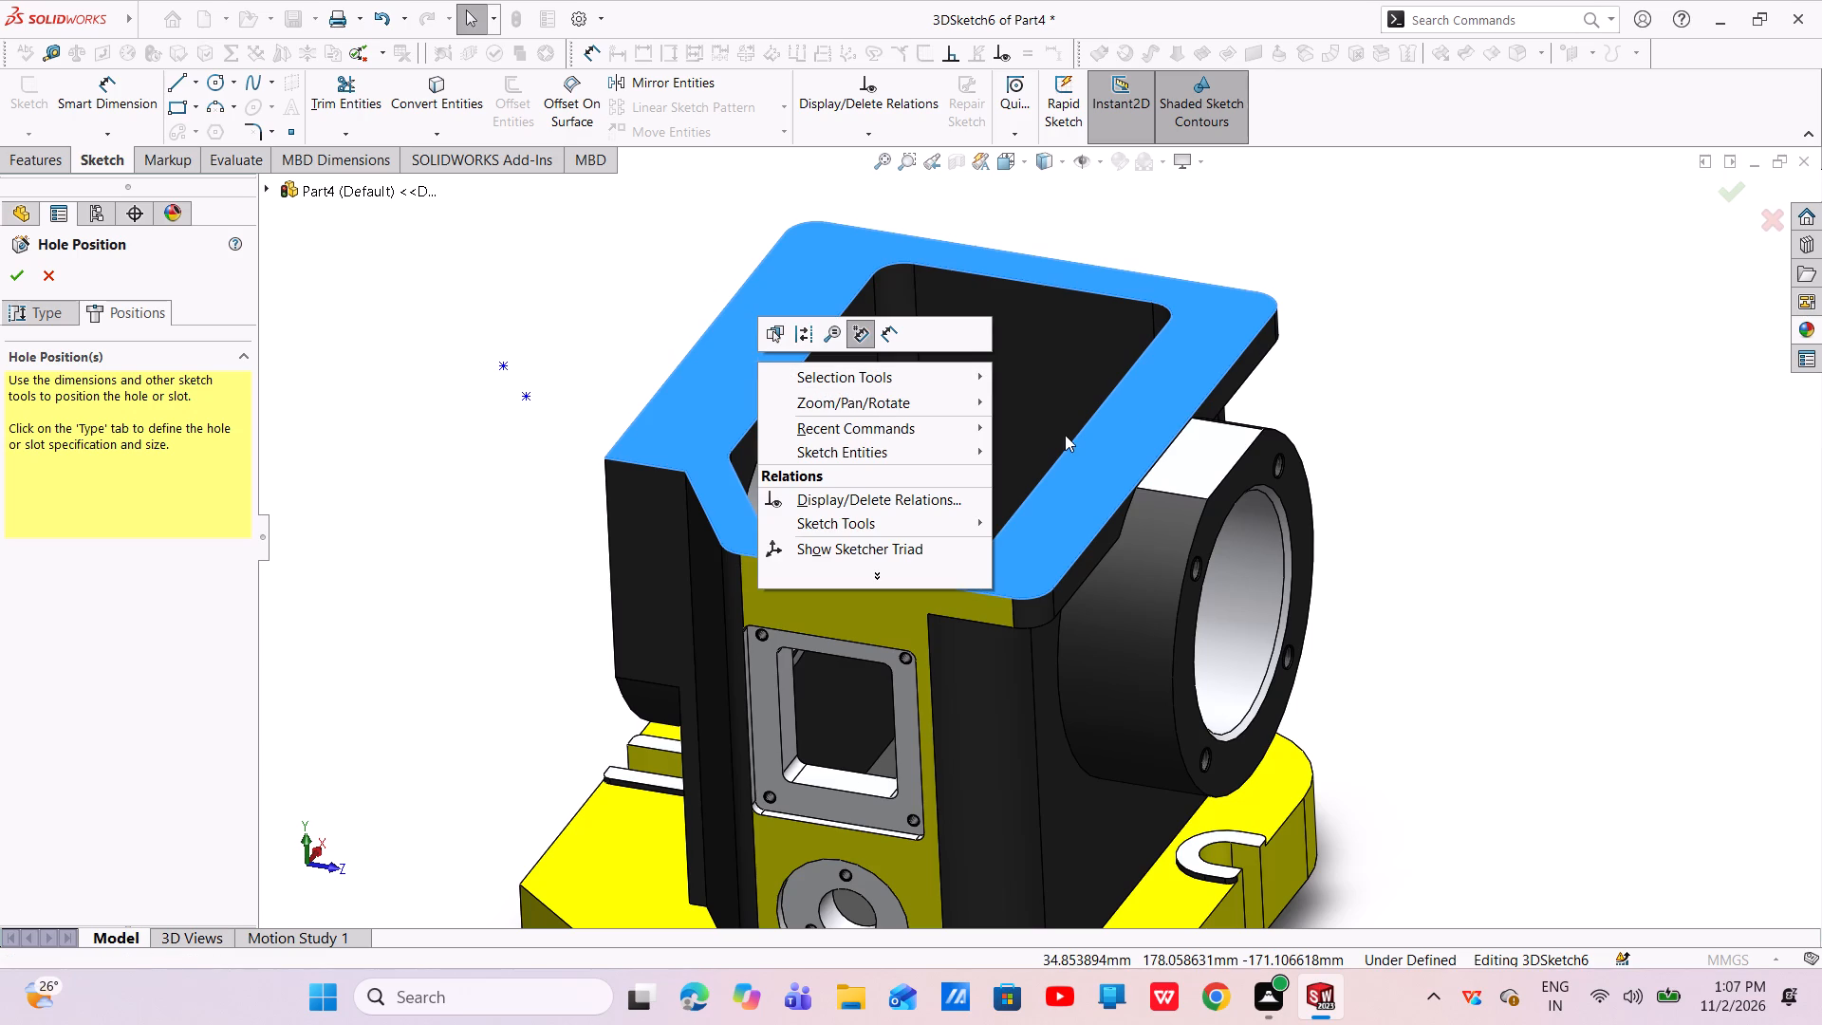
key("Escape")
Sketch a corner rectangle about 131 mm wide on the top flange face, surrounding the housing opening, and leave the Rectangle tool.
scroll(1303, 336, "up", 1)
middle_click_drag(928, 447, 949, 506)
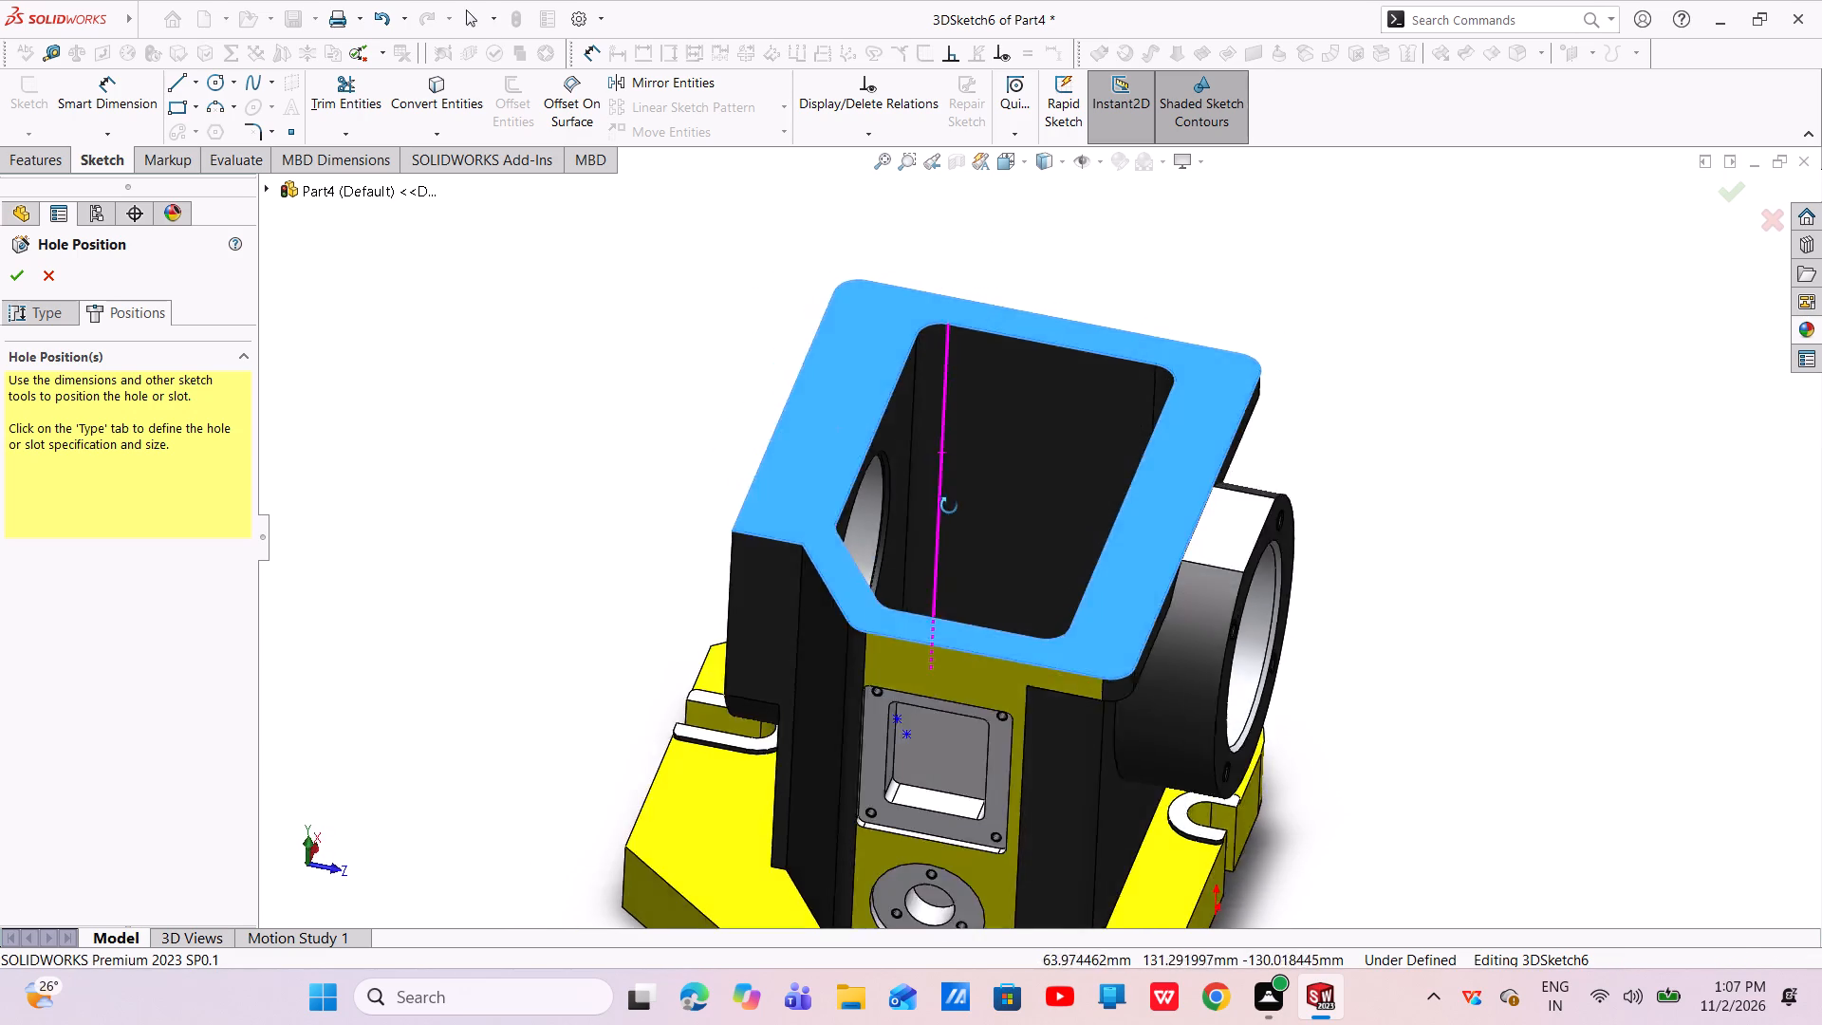
middle_click_drag(949, 506, 947, 680)
scroll(947, 680, "up", 1)
key("Escape")
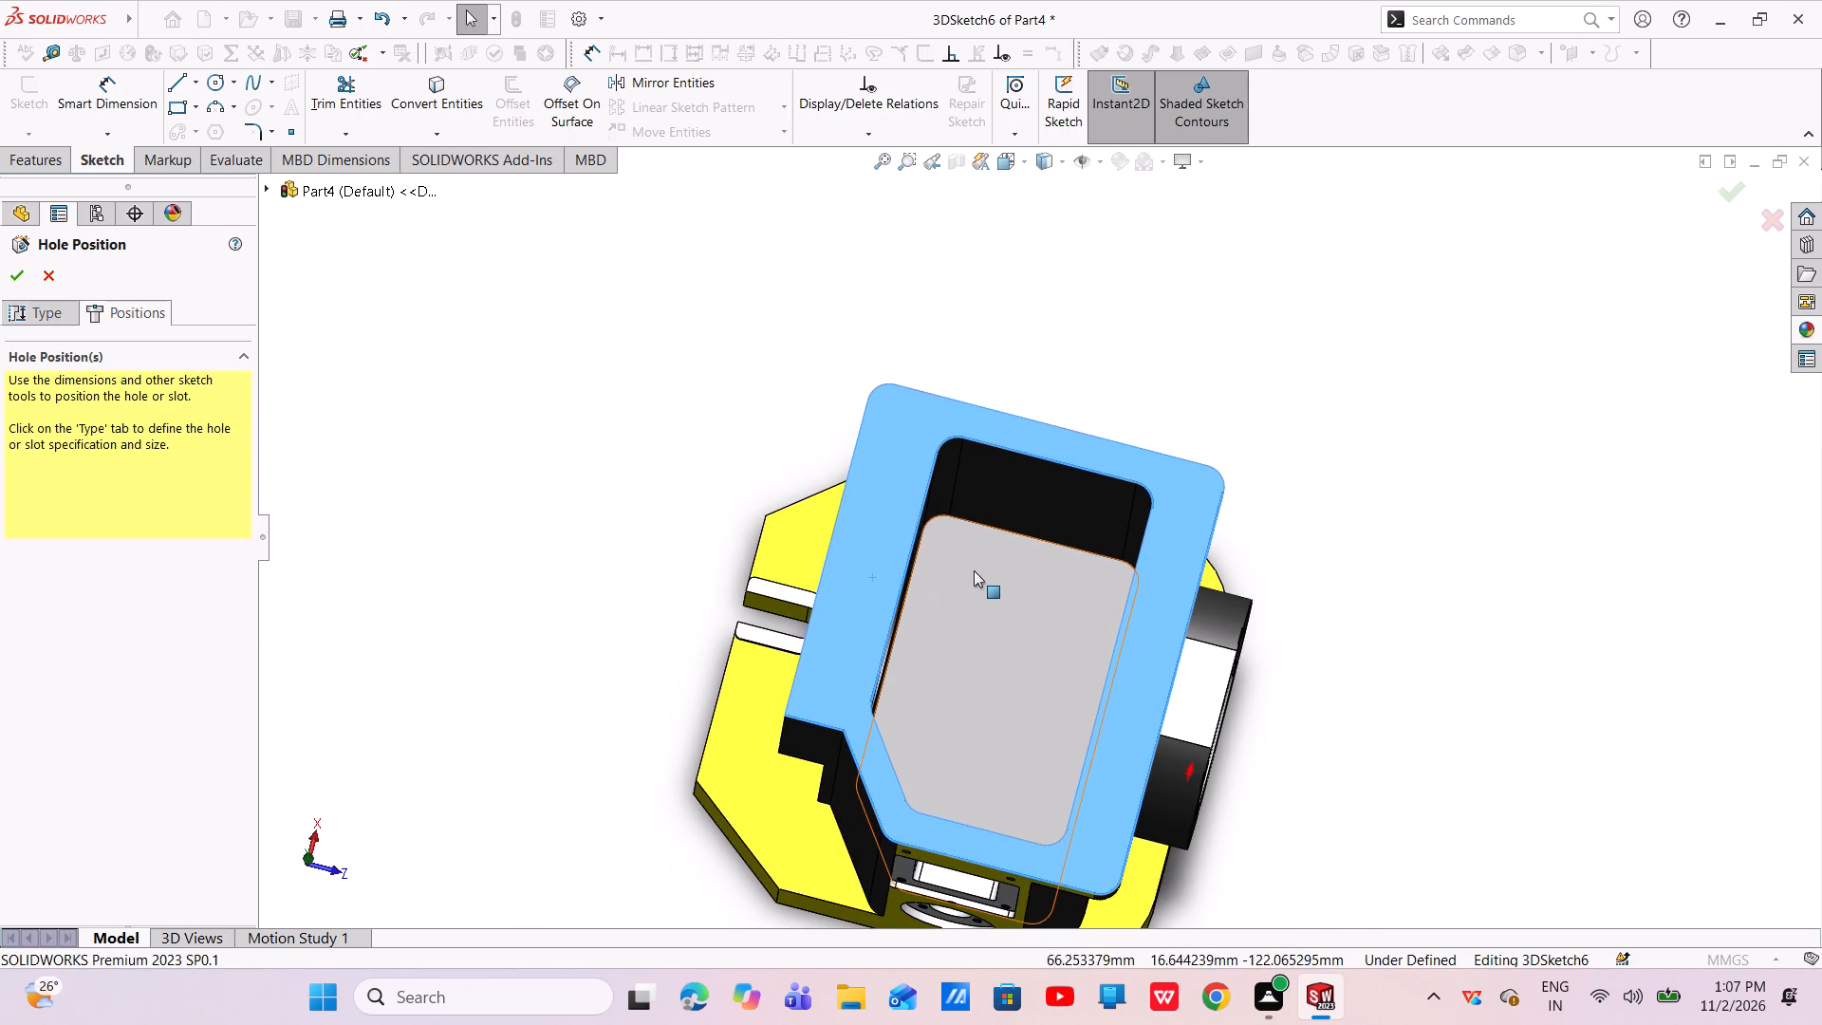
key("Escape")
key("Escape")
left_click(871, 494)
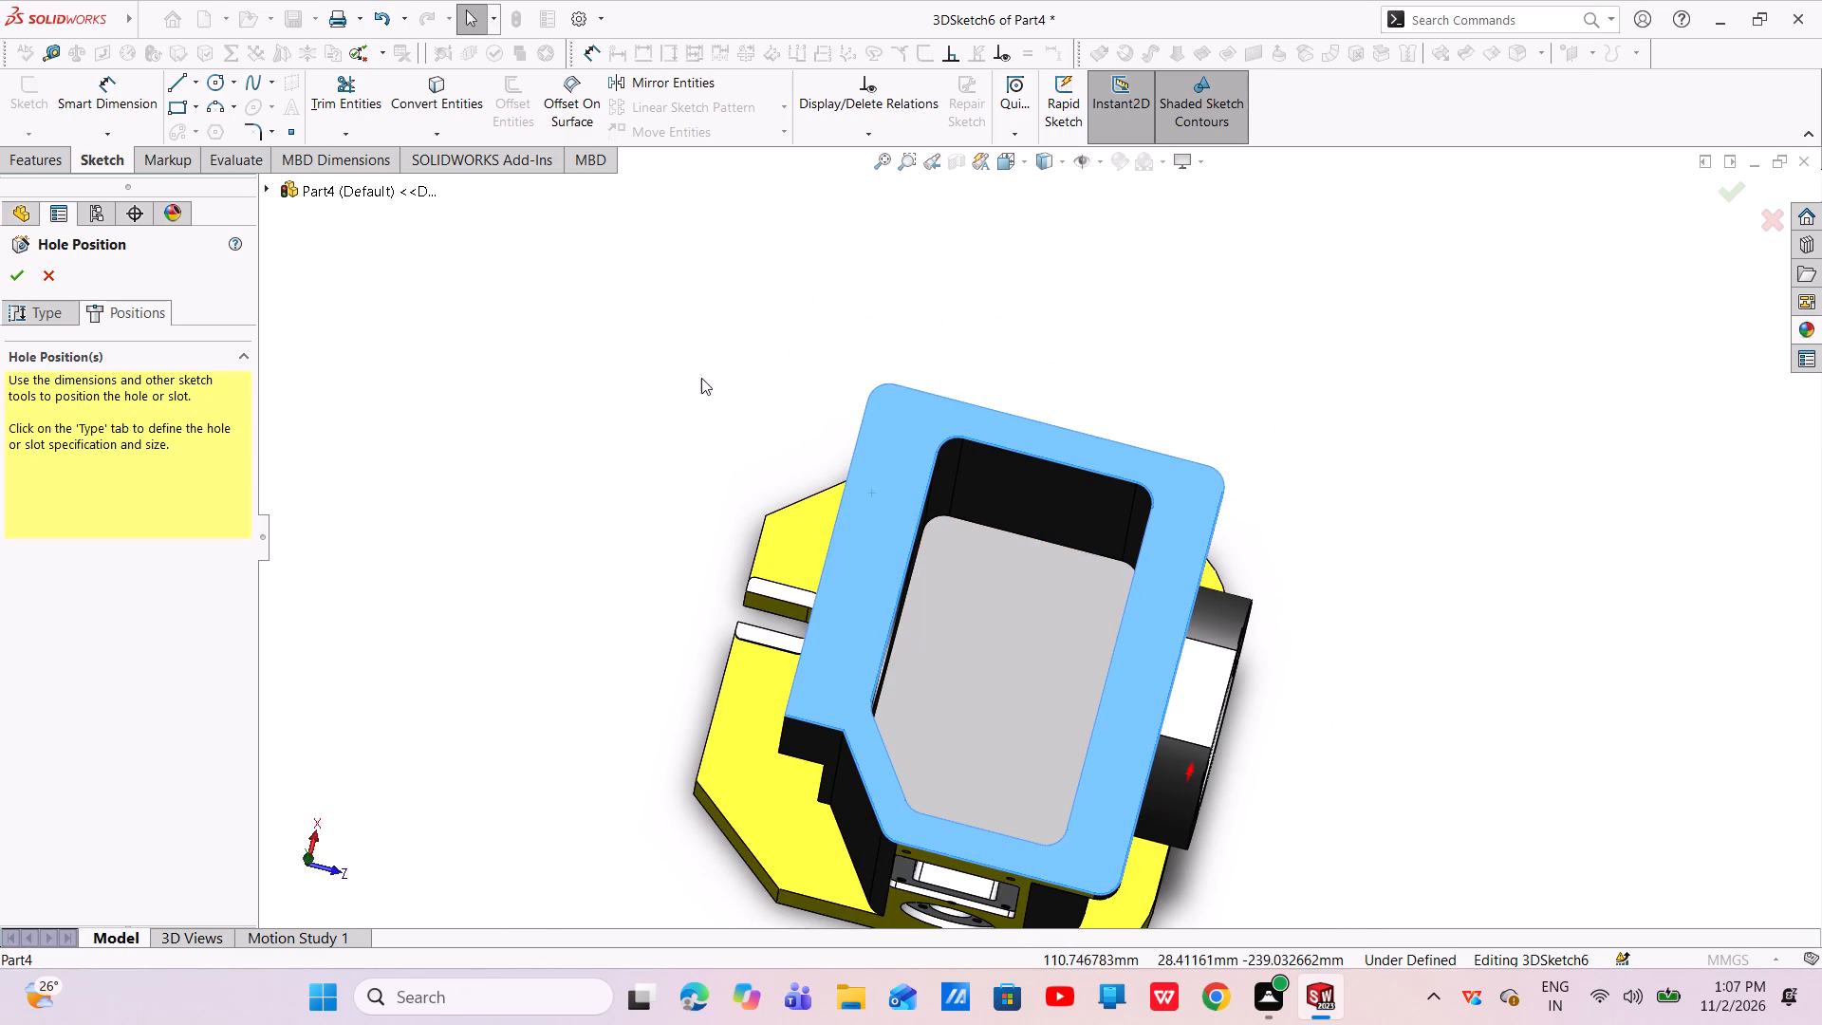
left_click(176, 107)
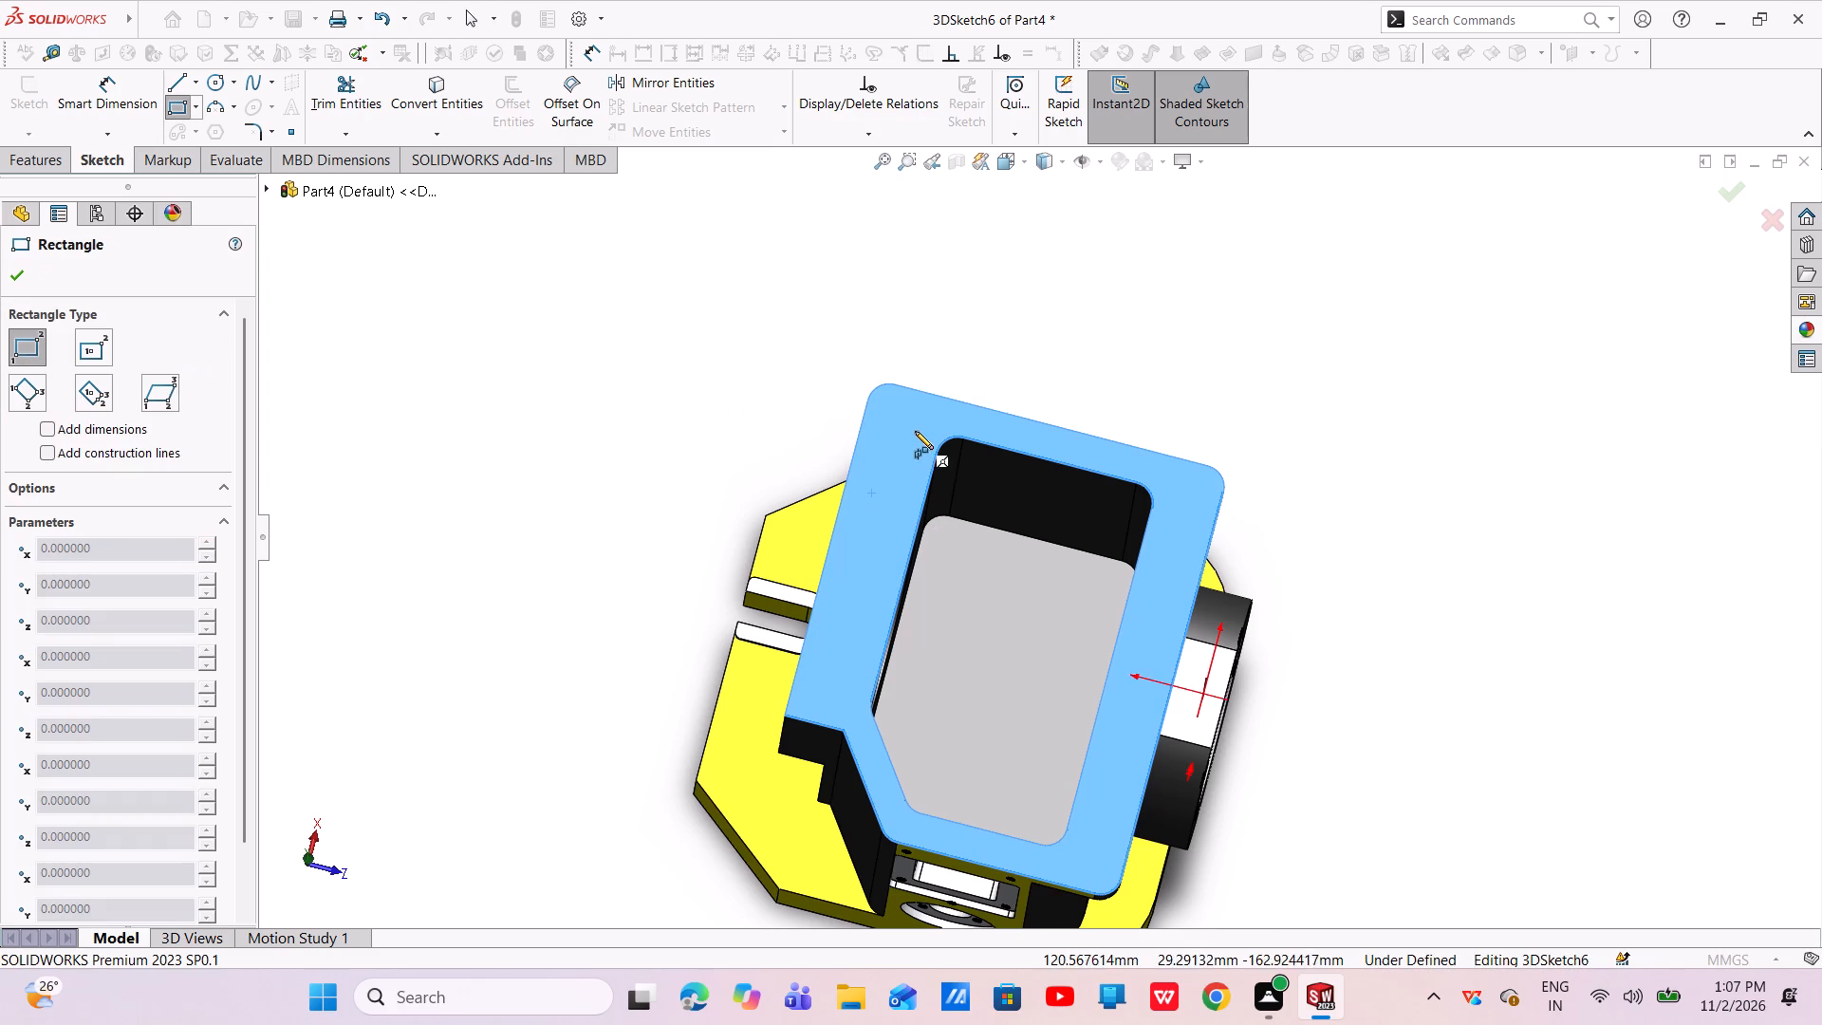
left_click(914, 427)
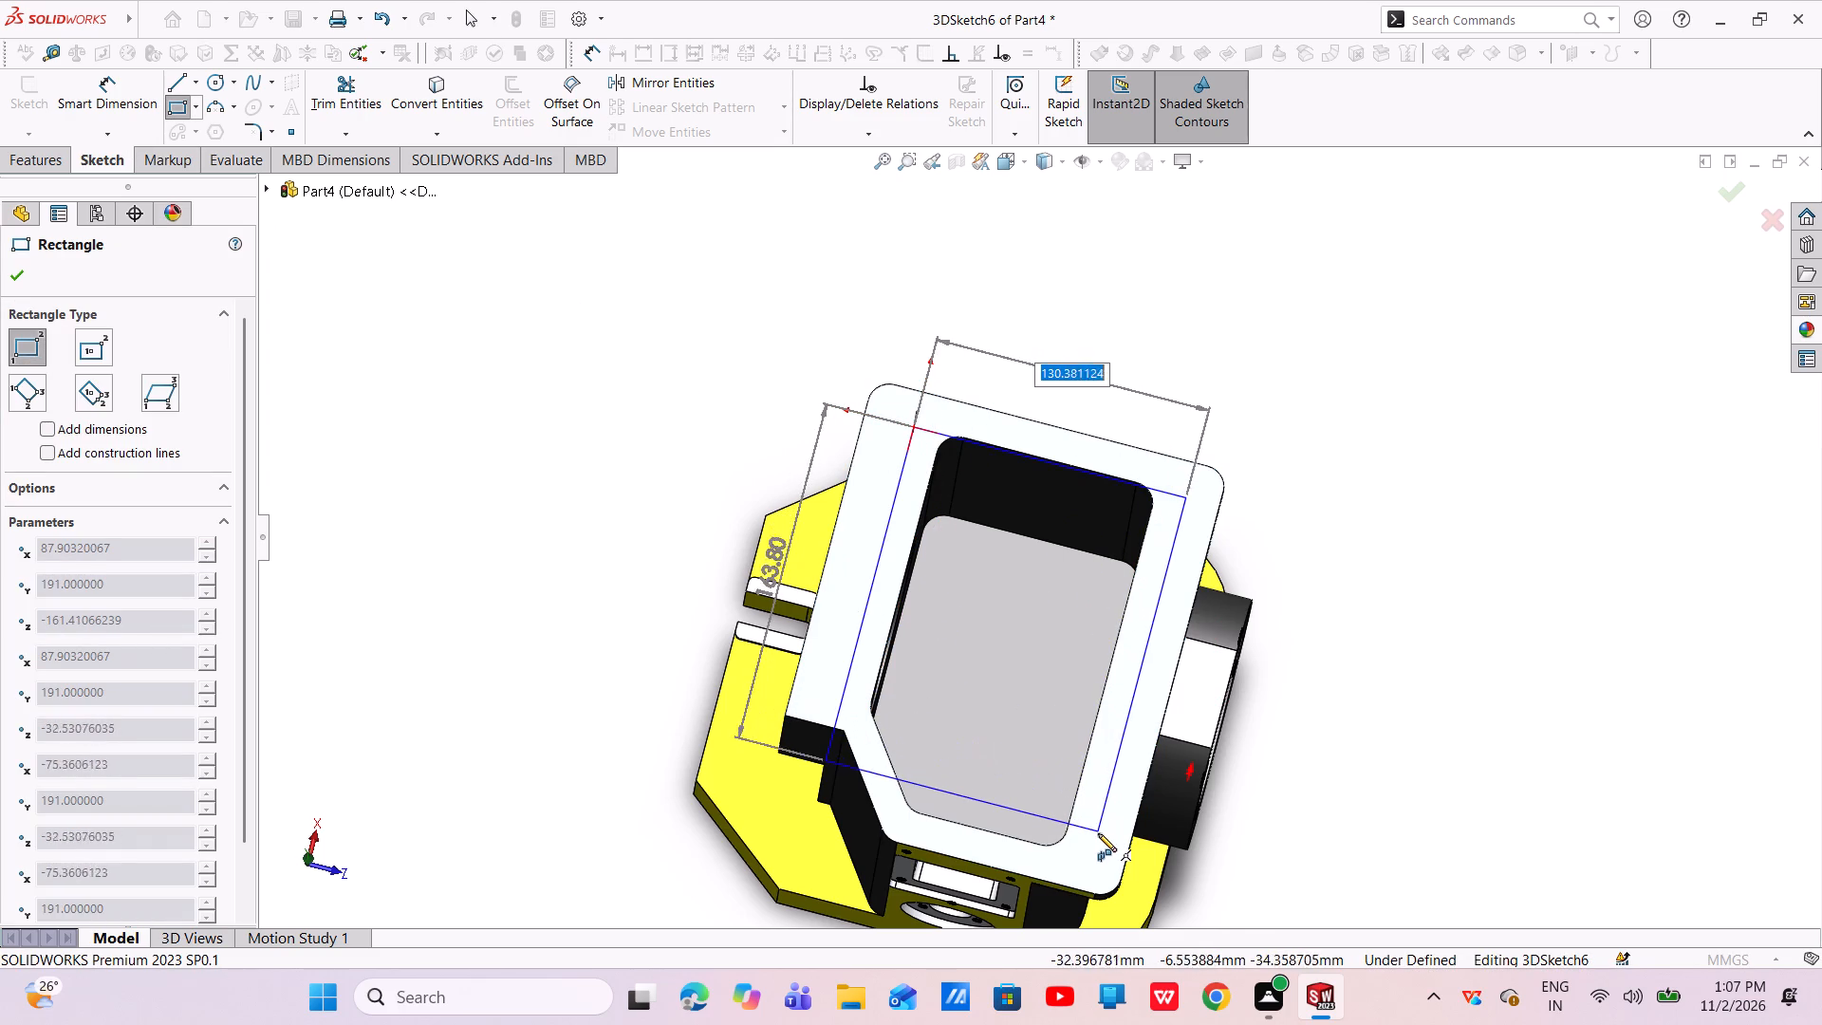
left_click(1096, 848)
right_click(1096, 847)
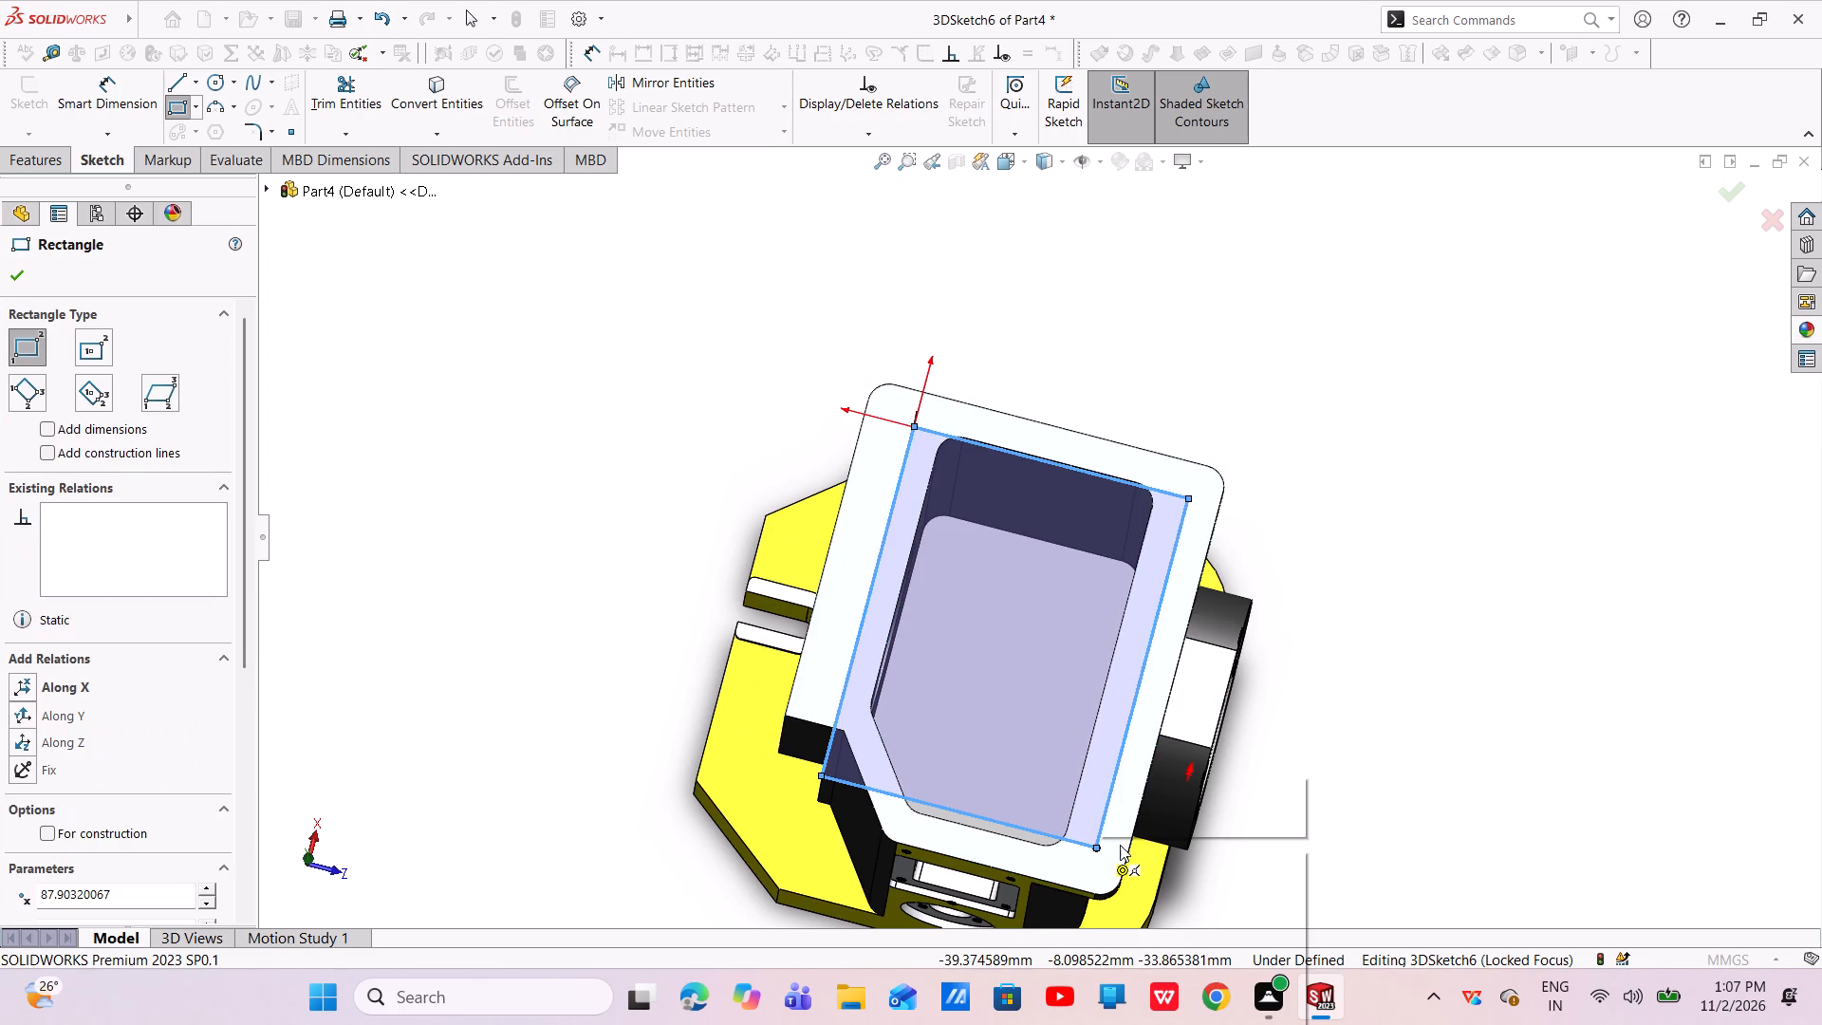
left_click(1124, 849)
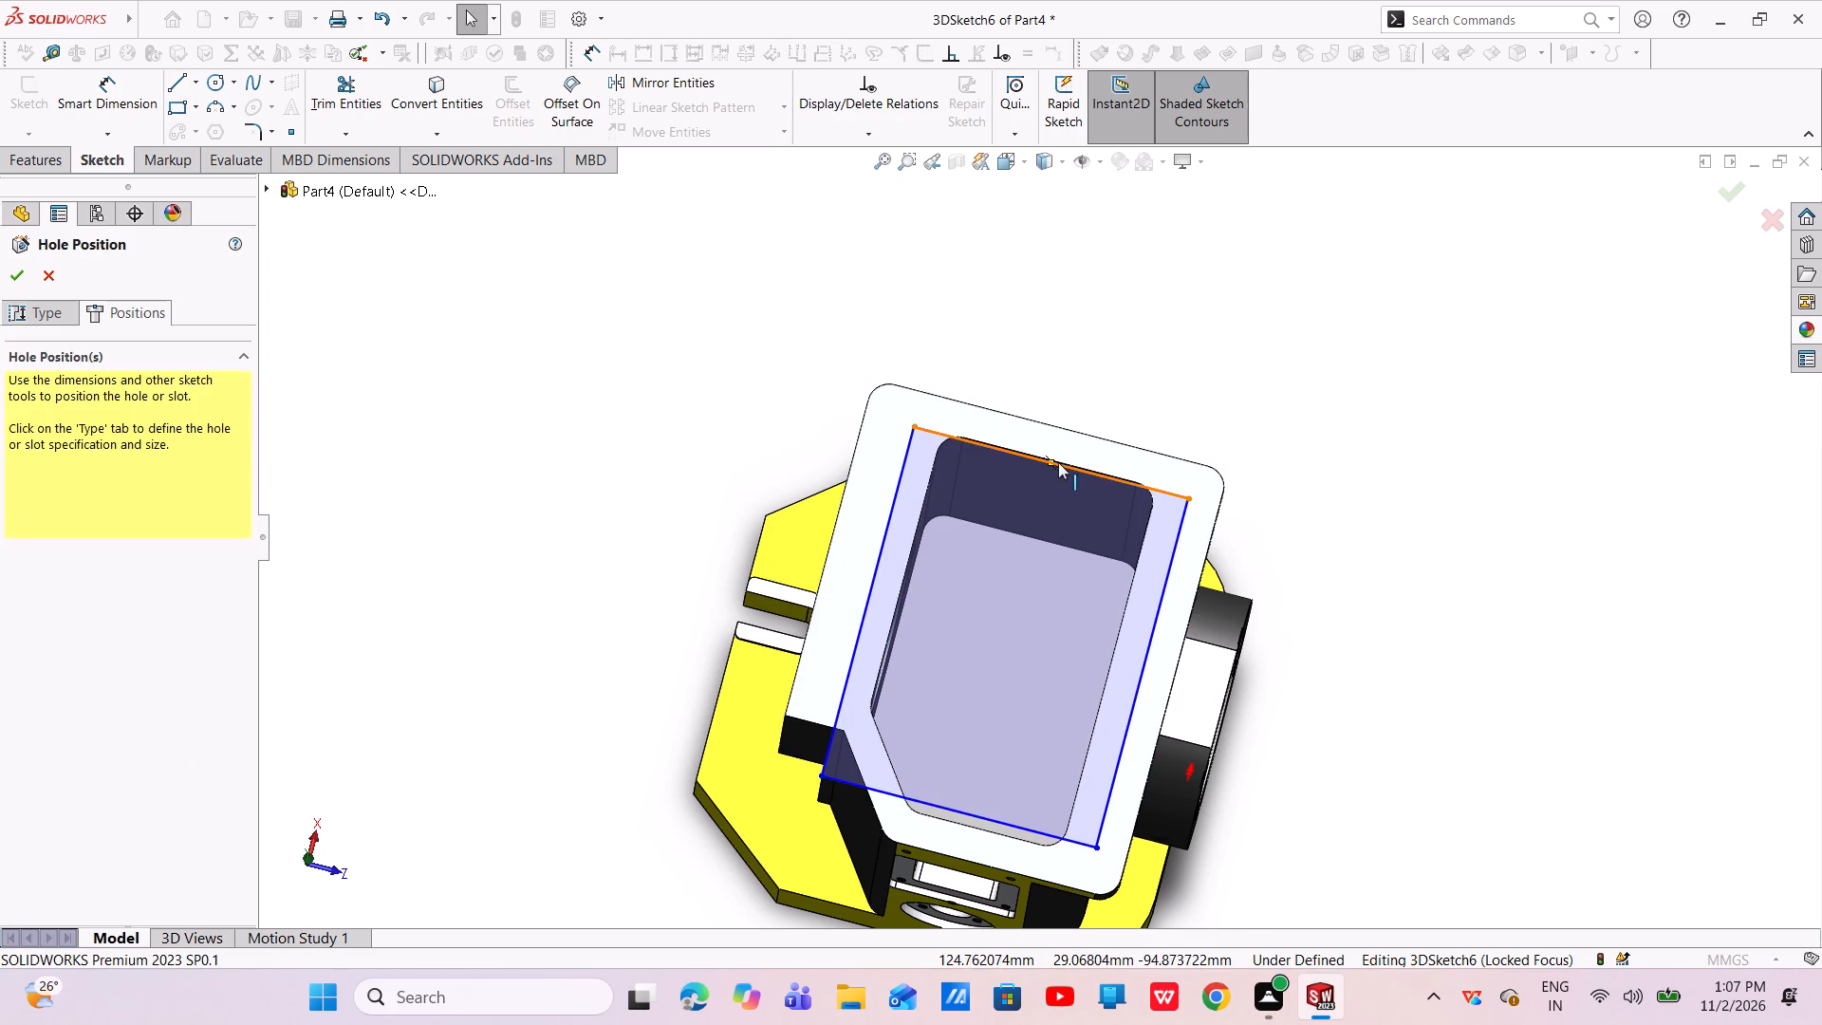
Move the rectangle's far short edge slightly outward onto the flange rim between the opening and the outer edge, and clear the selection.
left_click_drag(1058, 462, 1056, 442)
key("Escape")
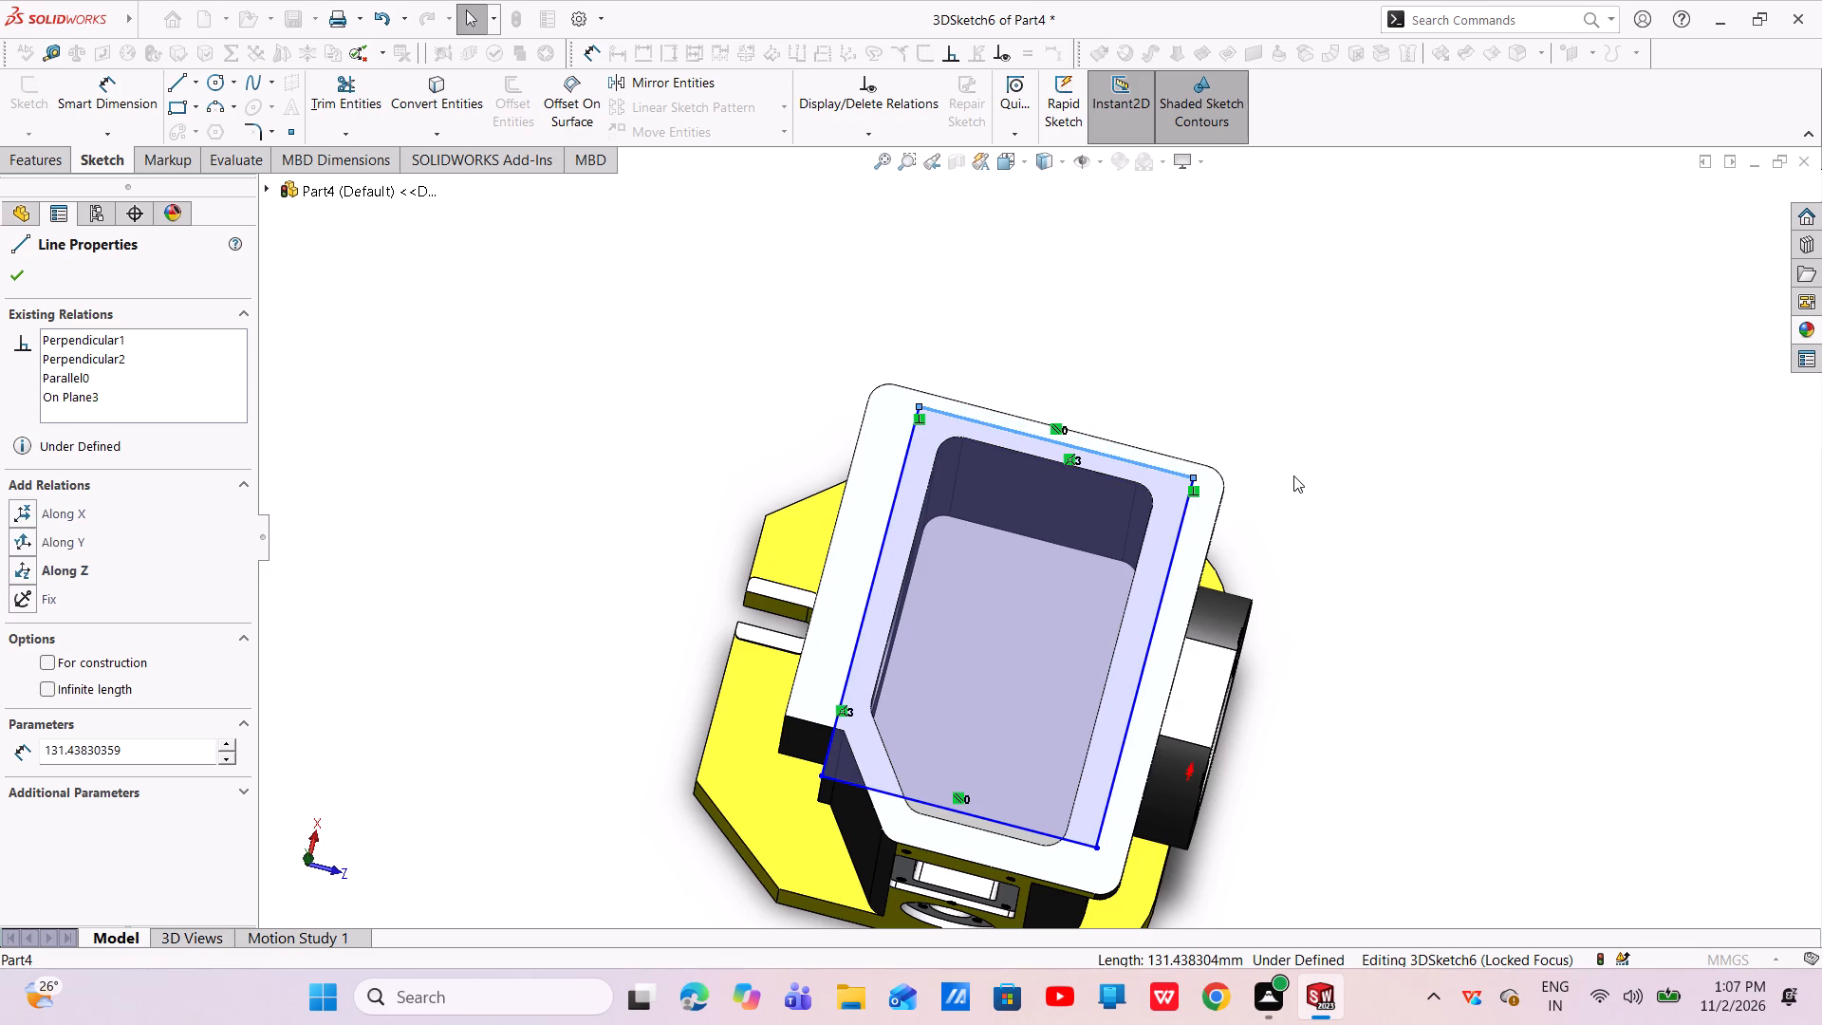
key("Escape")
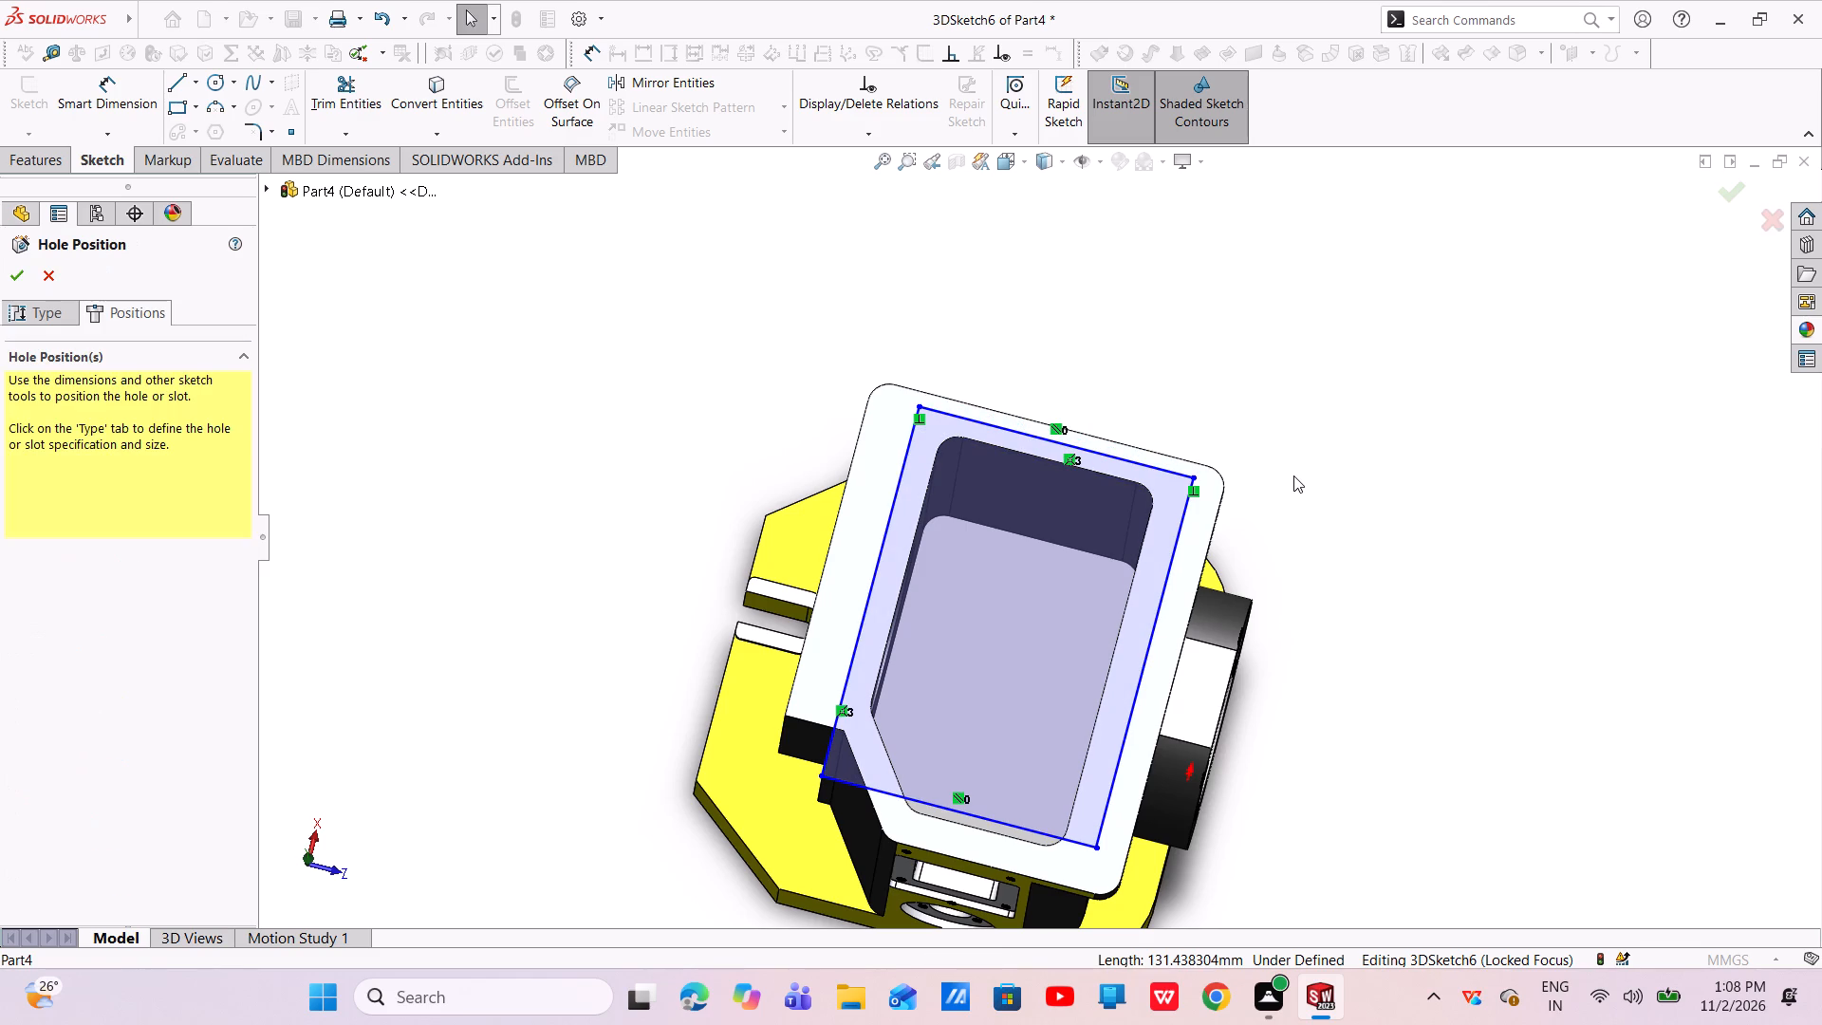
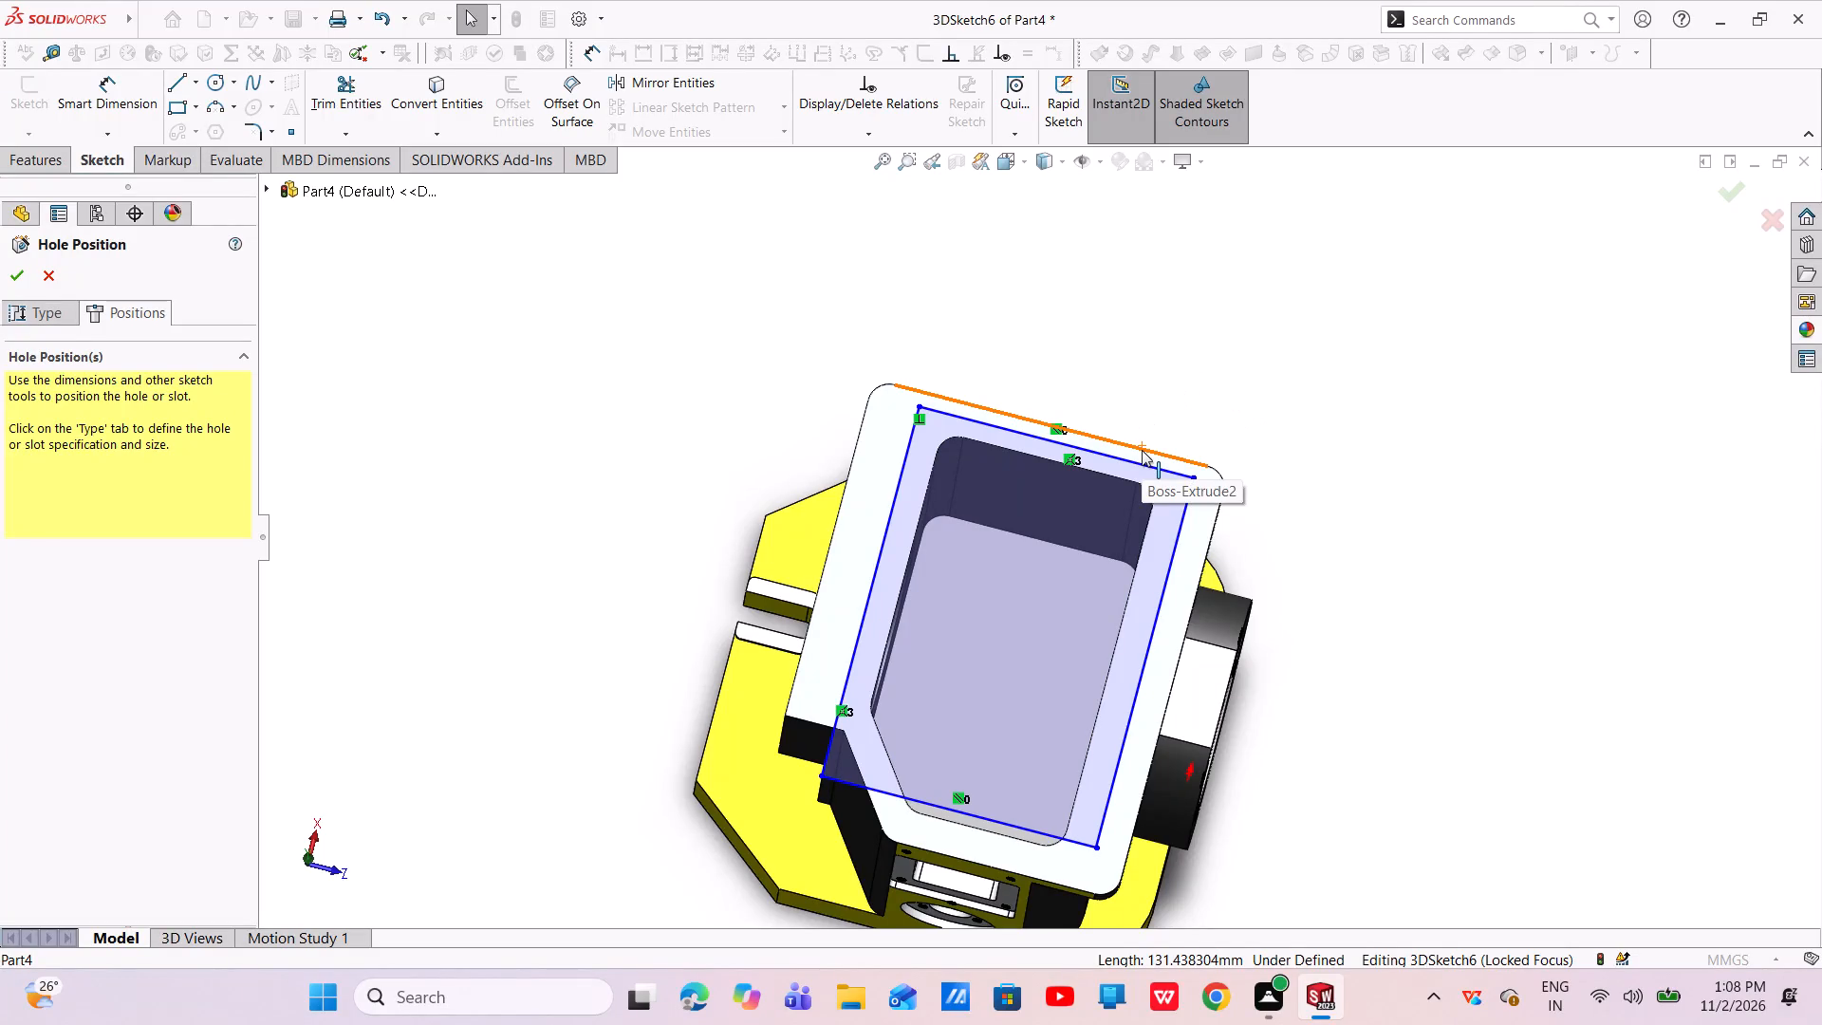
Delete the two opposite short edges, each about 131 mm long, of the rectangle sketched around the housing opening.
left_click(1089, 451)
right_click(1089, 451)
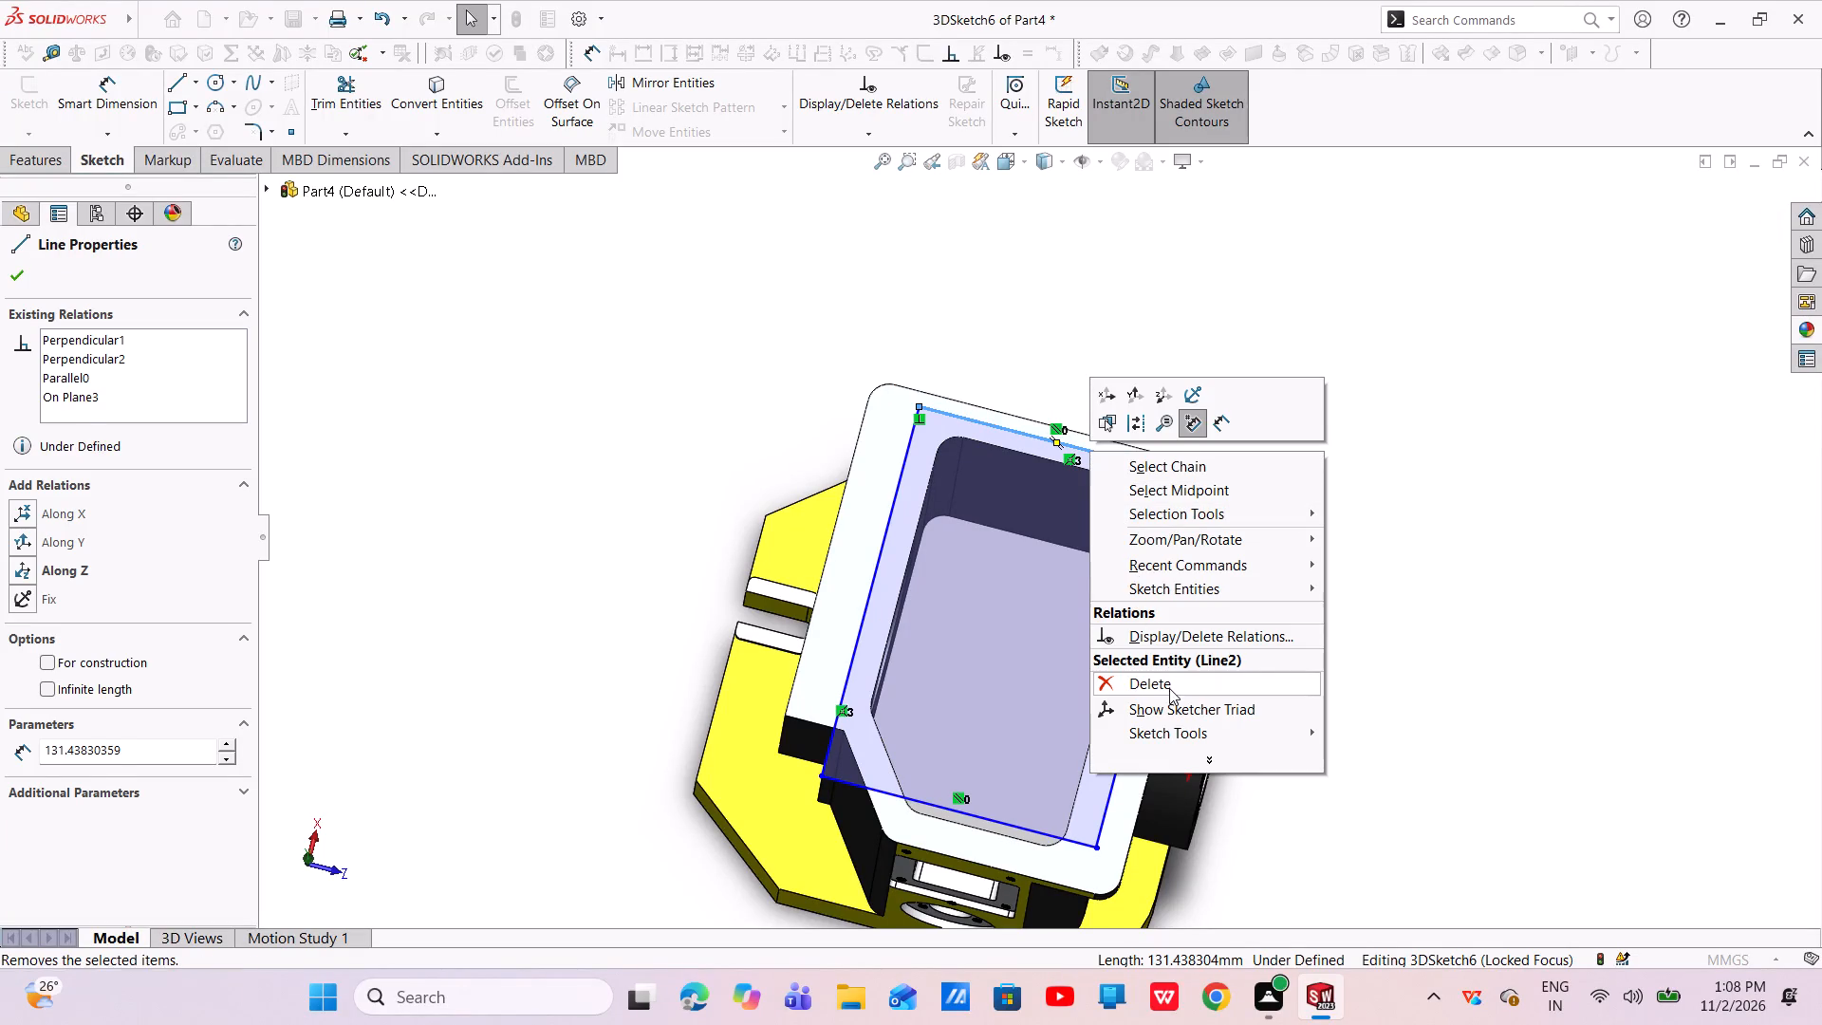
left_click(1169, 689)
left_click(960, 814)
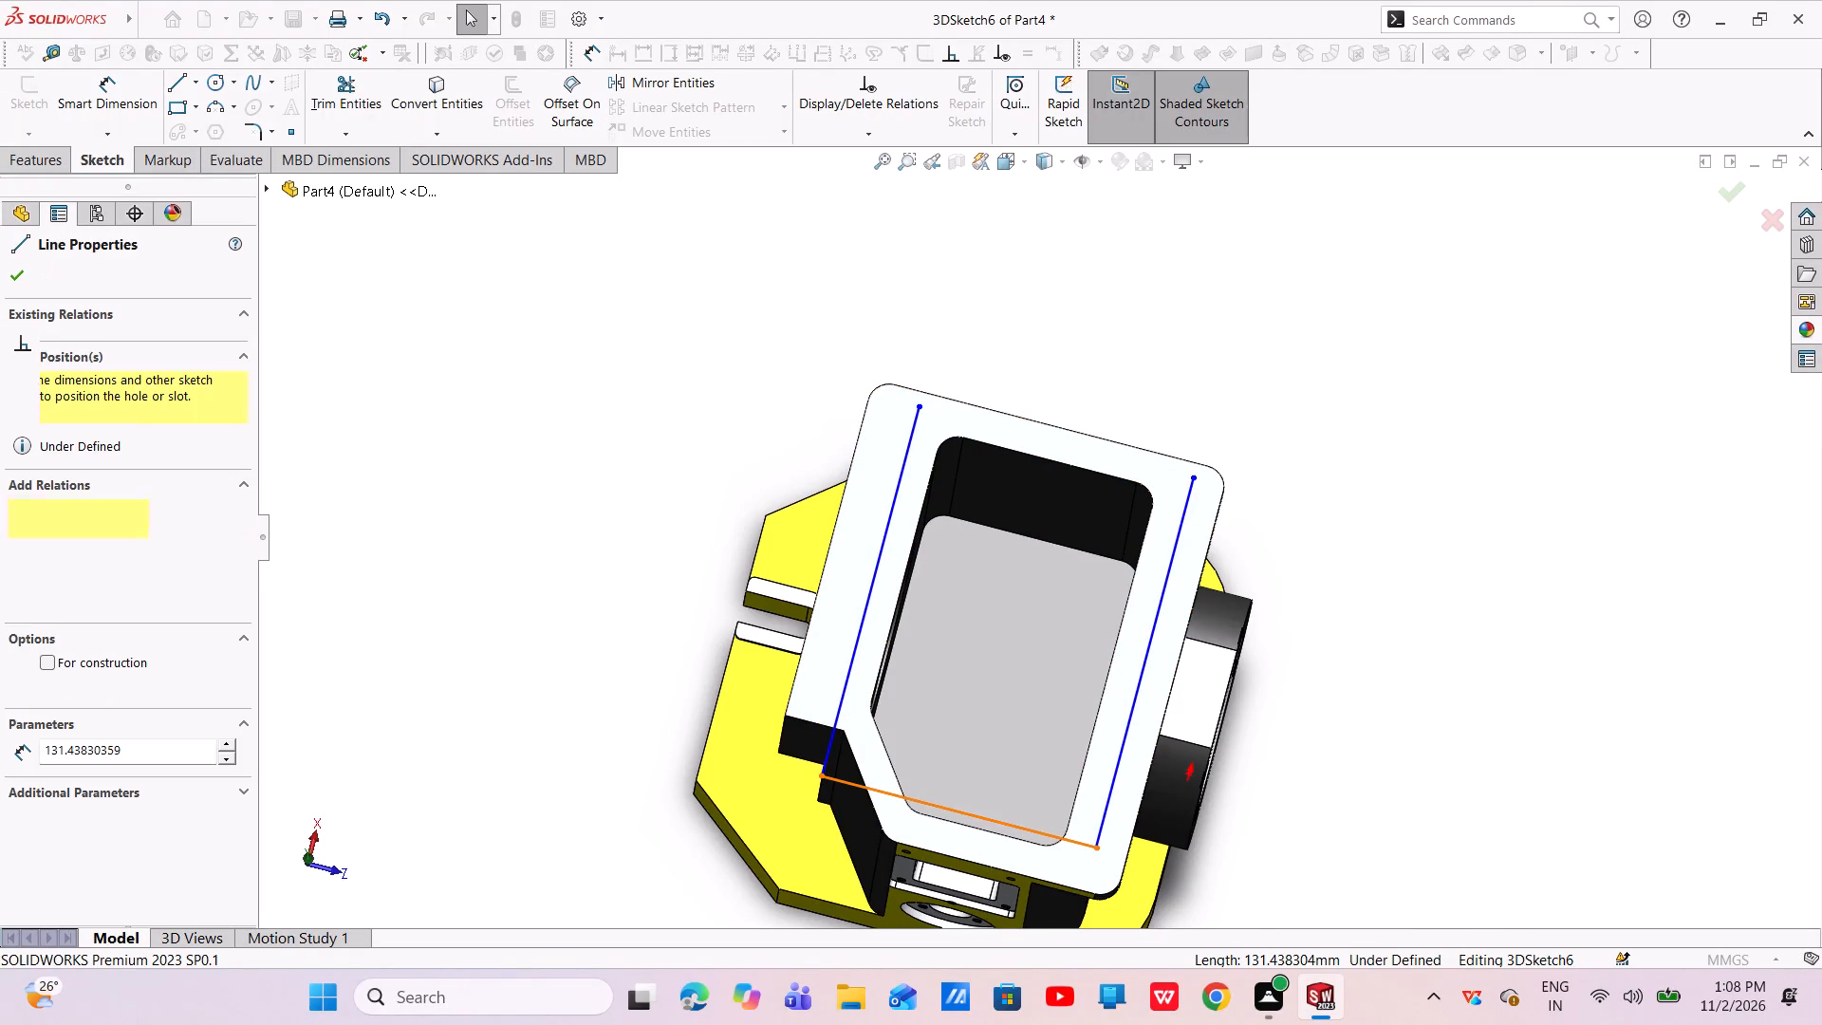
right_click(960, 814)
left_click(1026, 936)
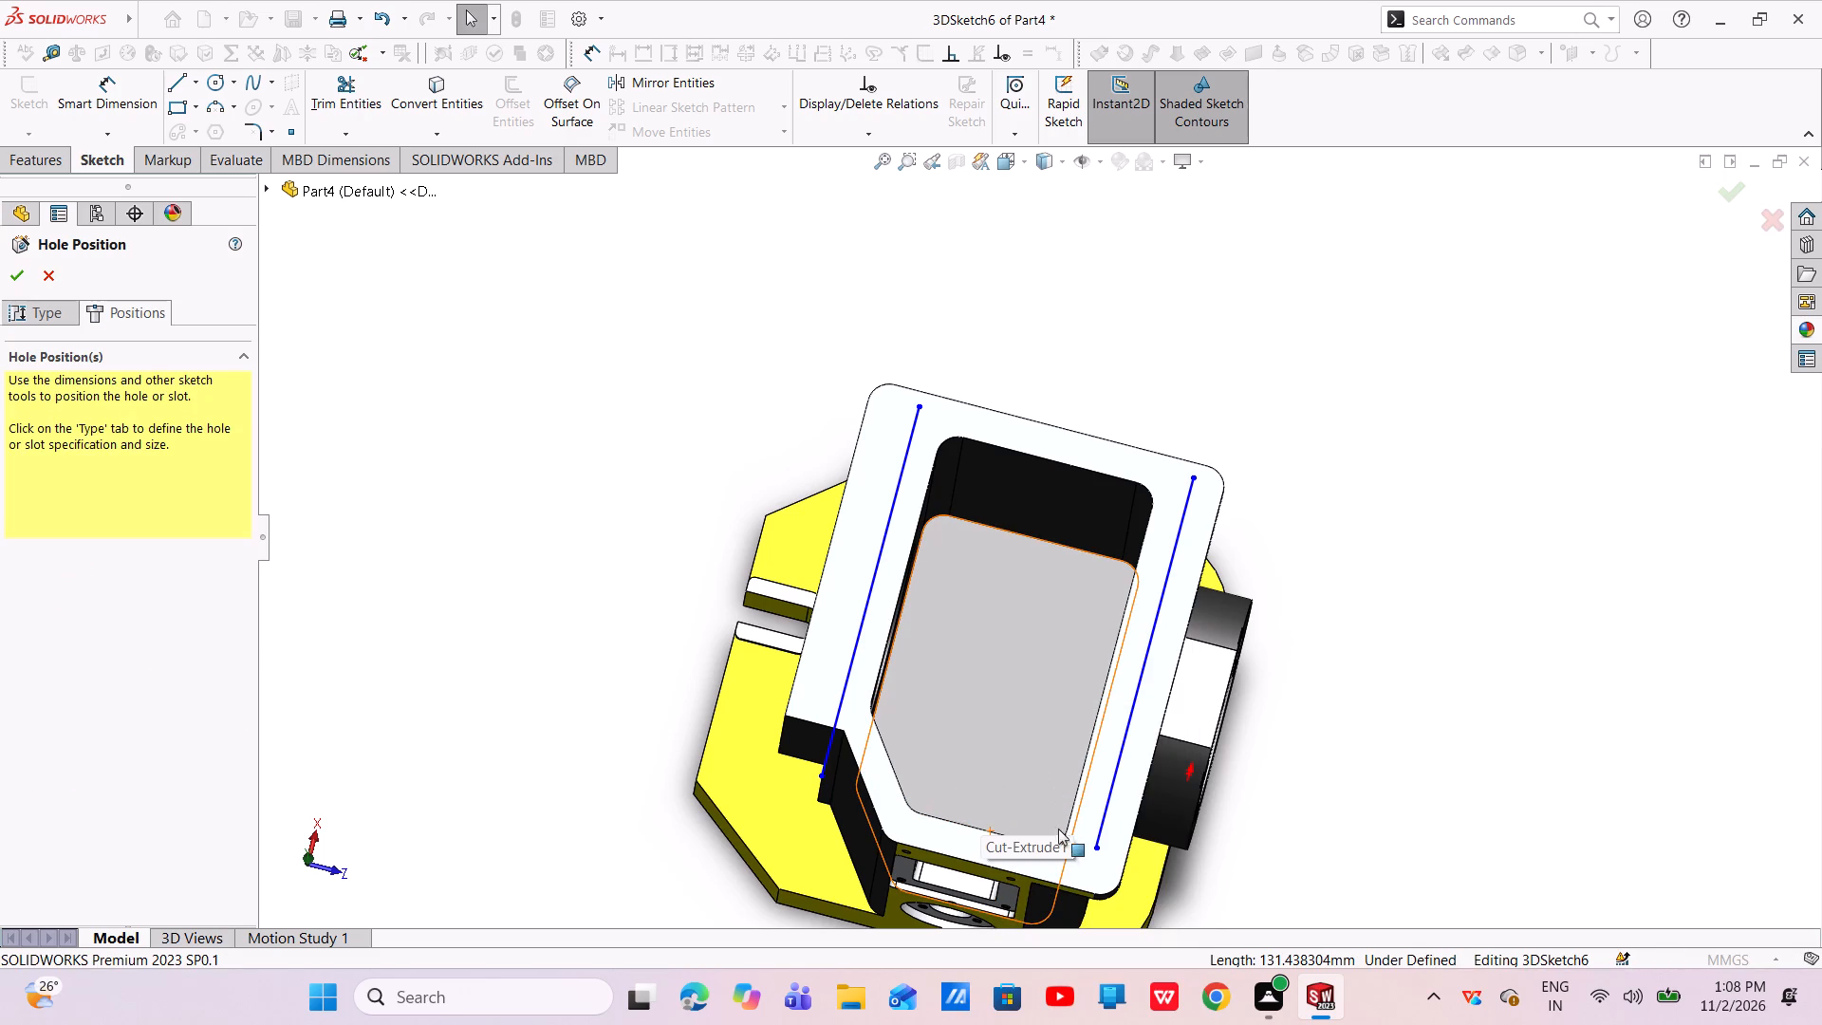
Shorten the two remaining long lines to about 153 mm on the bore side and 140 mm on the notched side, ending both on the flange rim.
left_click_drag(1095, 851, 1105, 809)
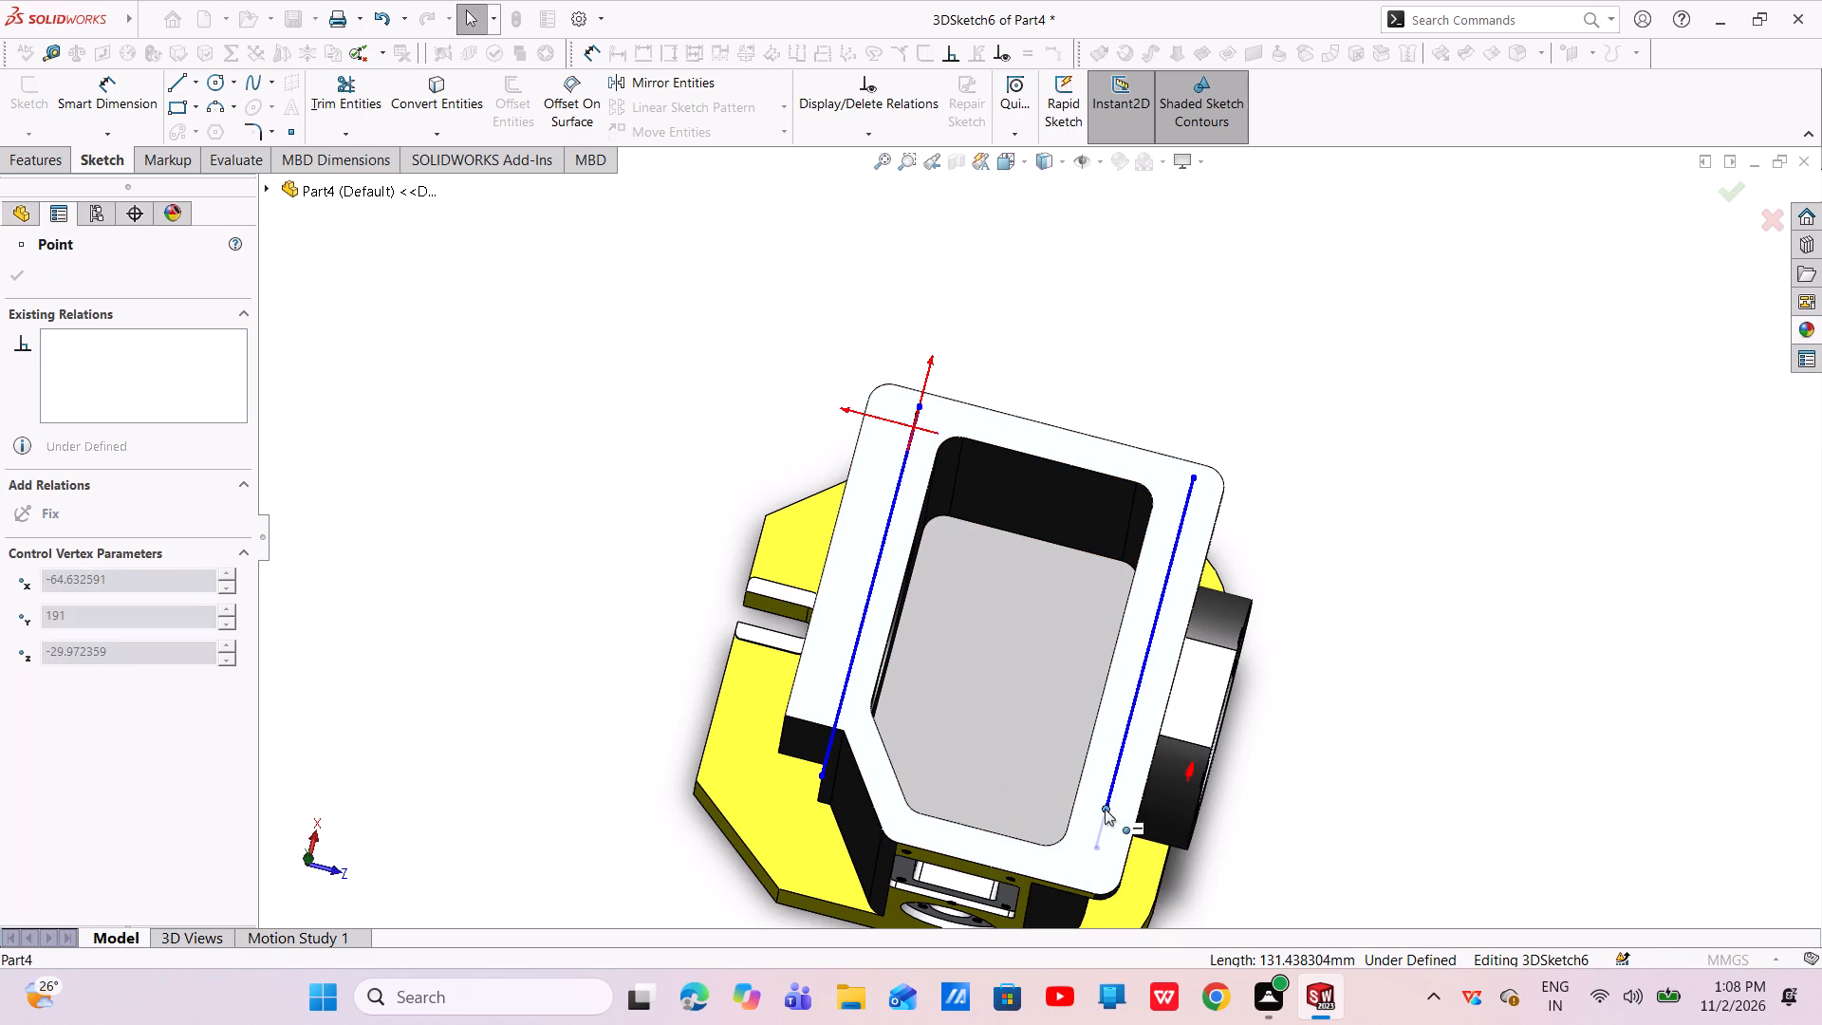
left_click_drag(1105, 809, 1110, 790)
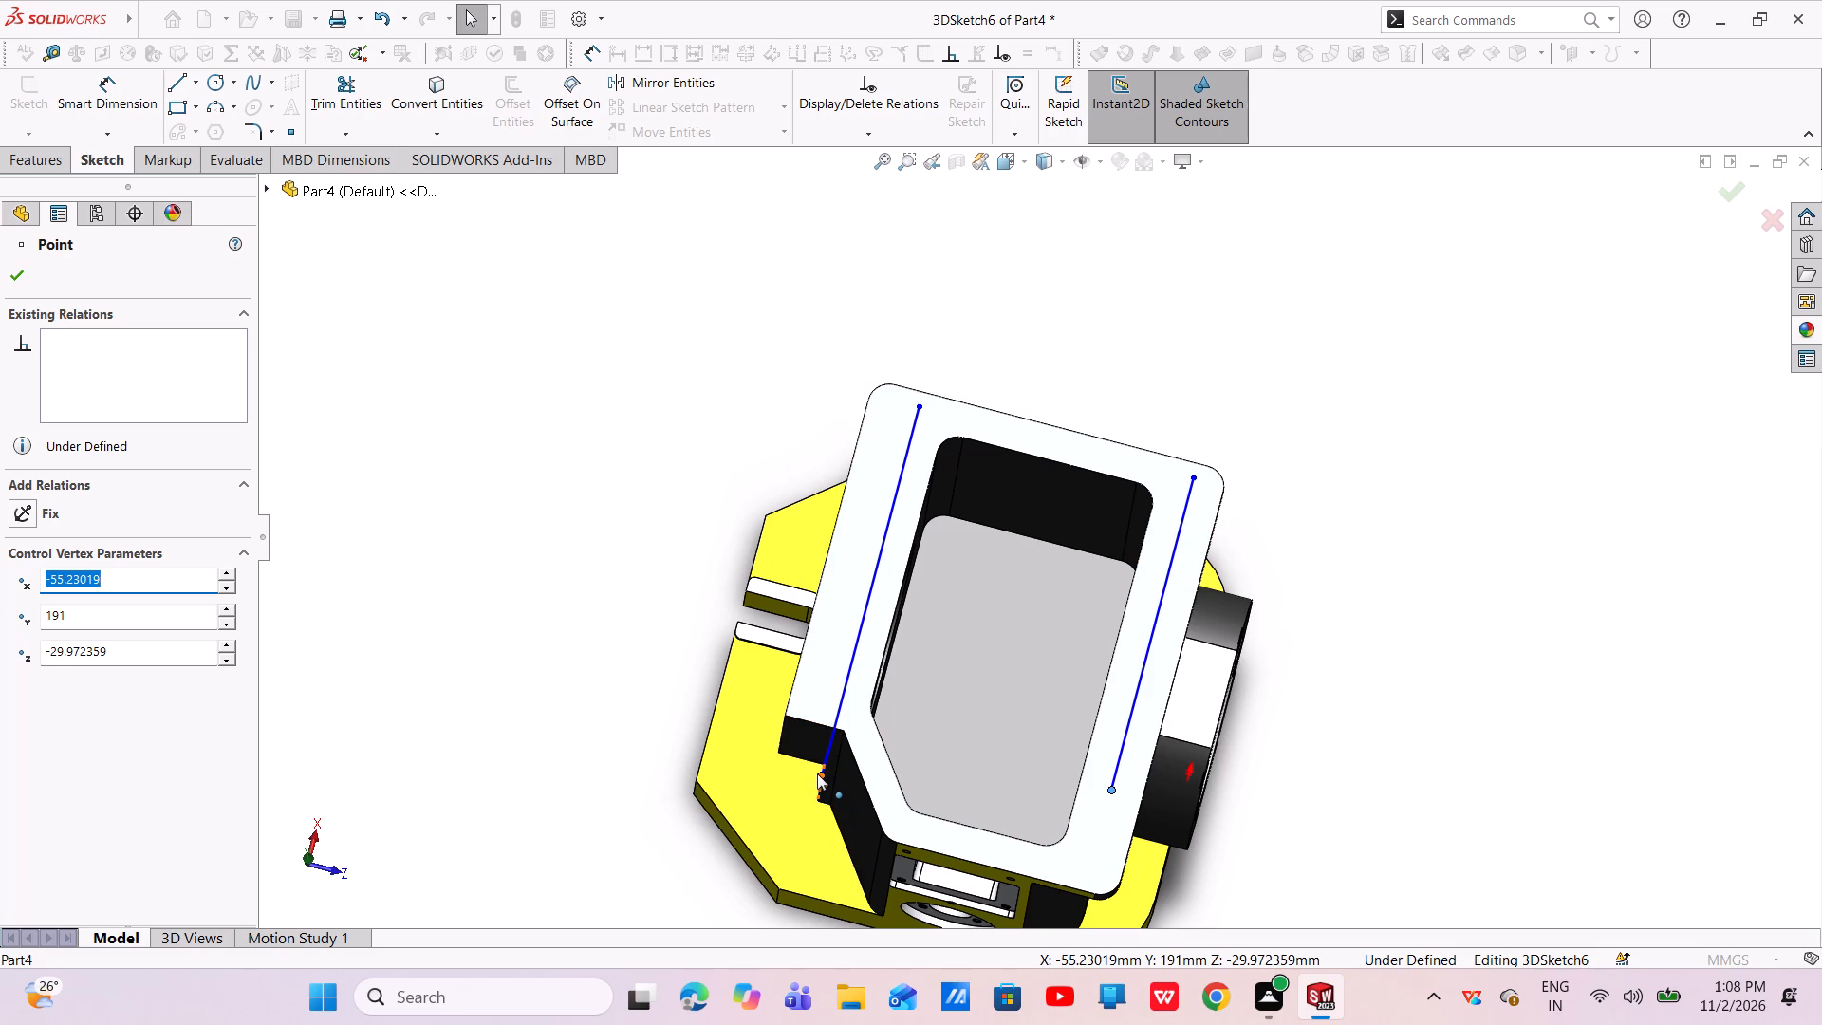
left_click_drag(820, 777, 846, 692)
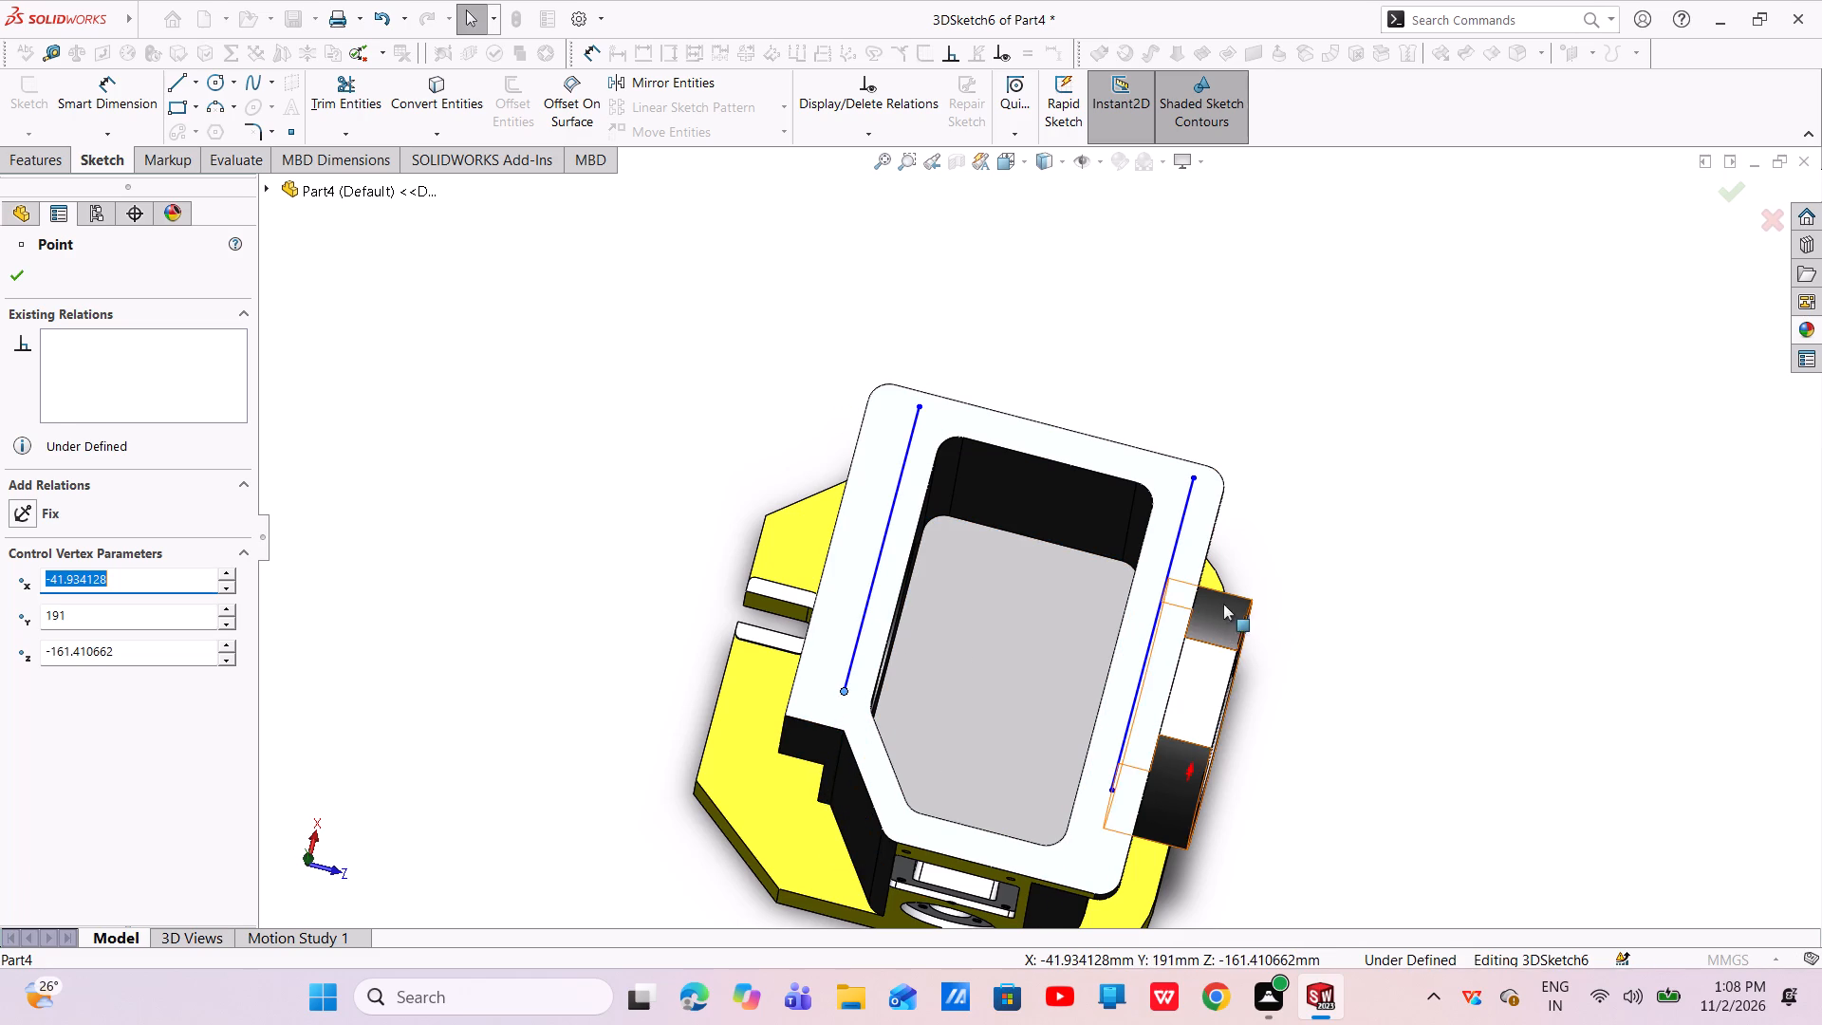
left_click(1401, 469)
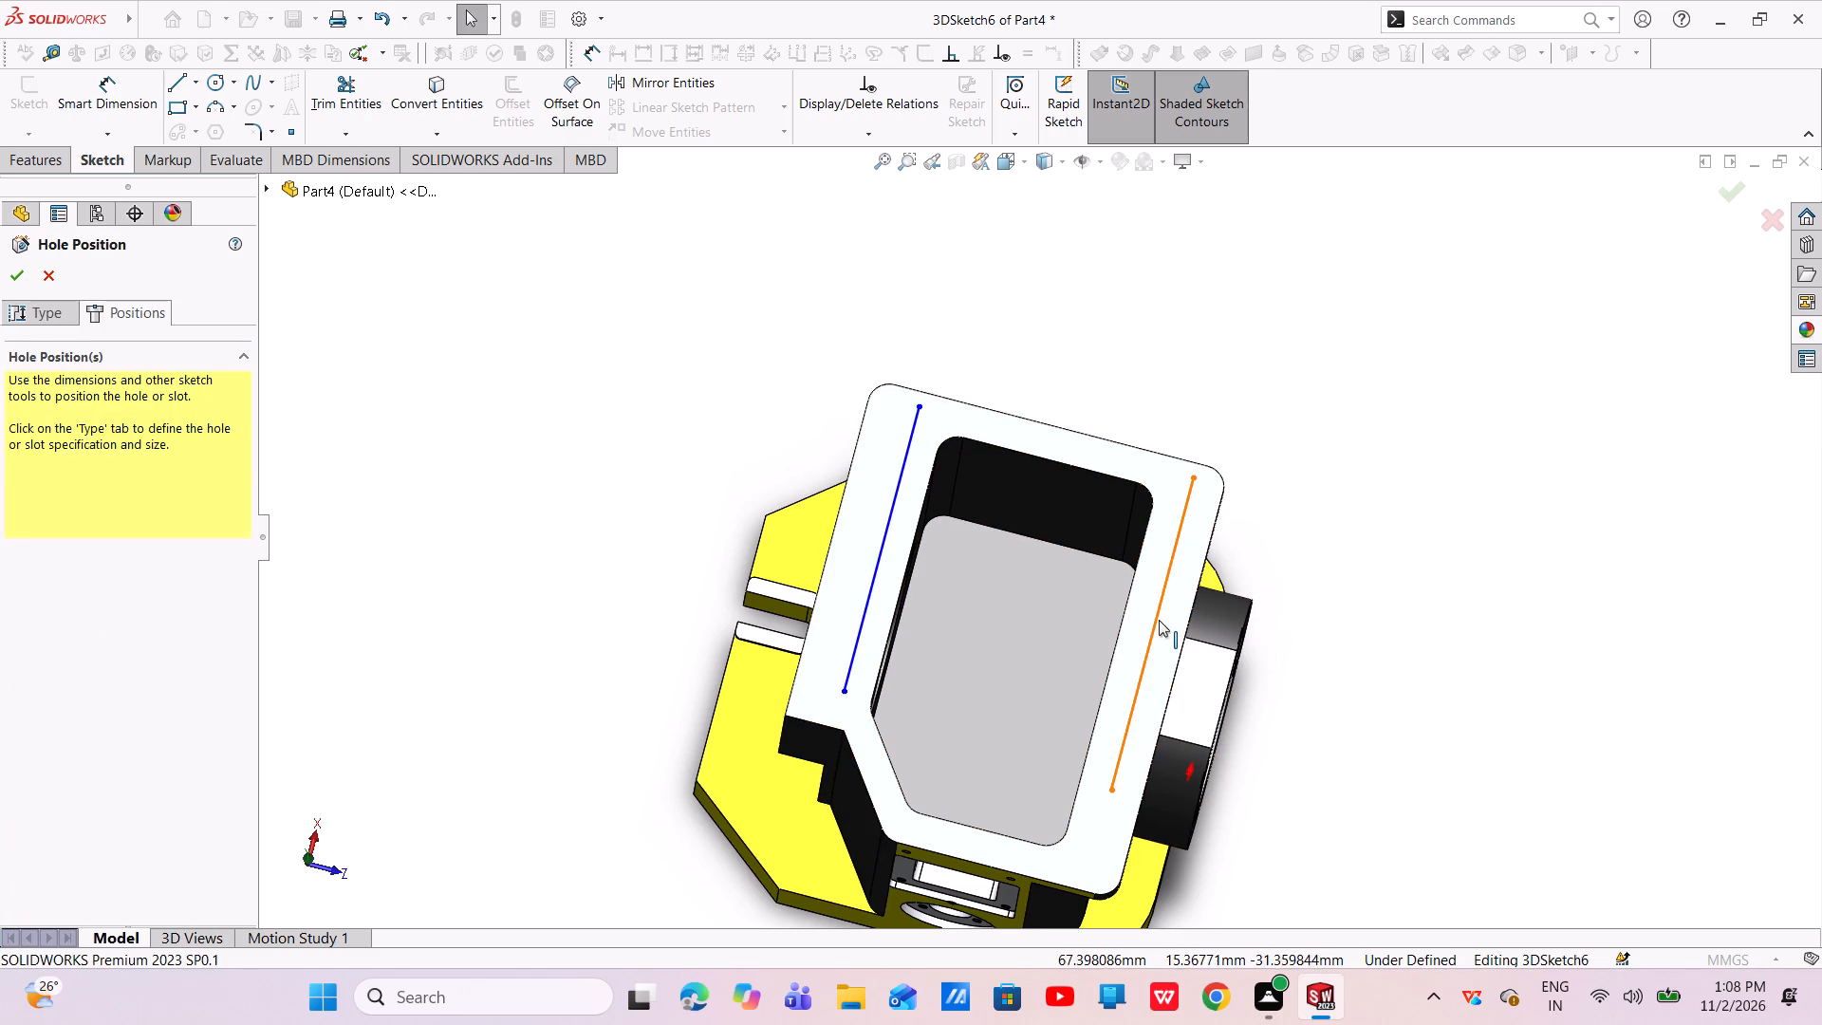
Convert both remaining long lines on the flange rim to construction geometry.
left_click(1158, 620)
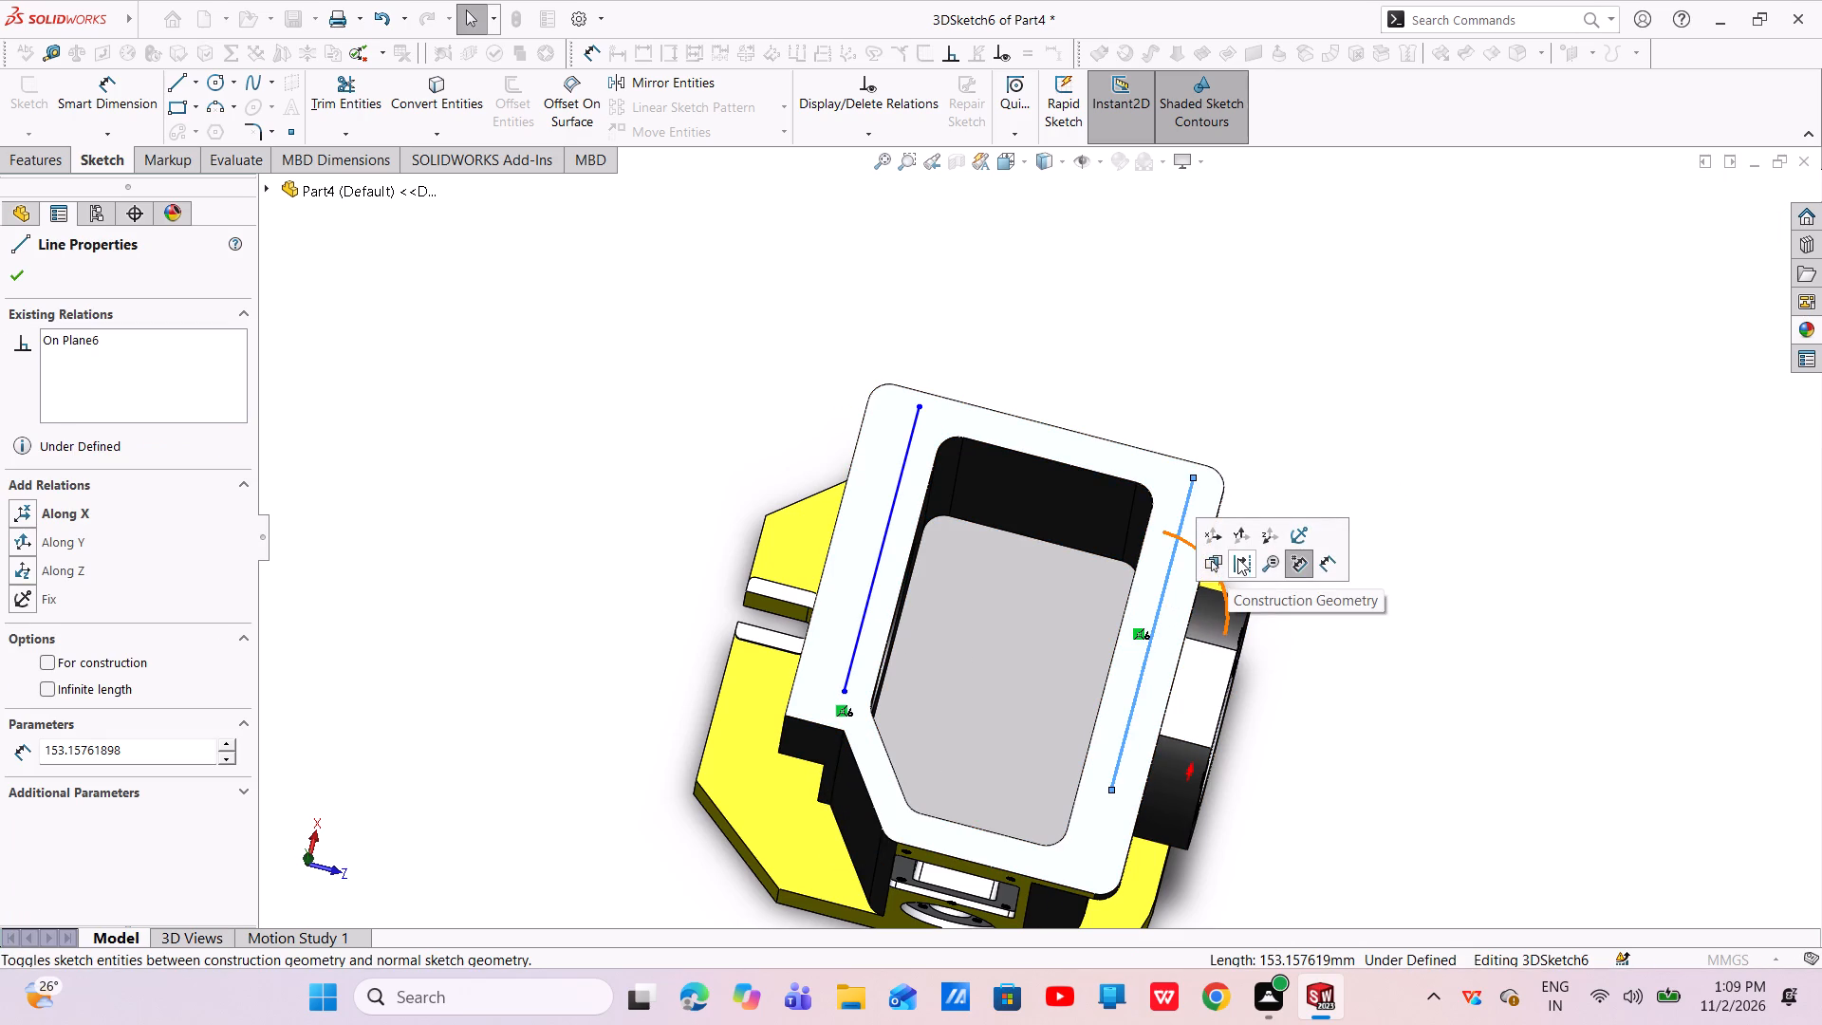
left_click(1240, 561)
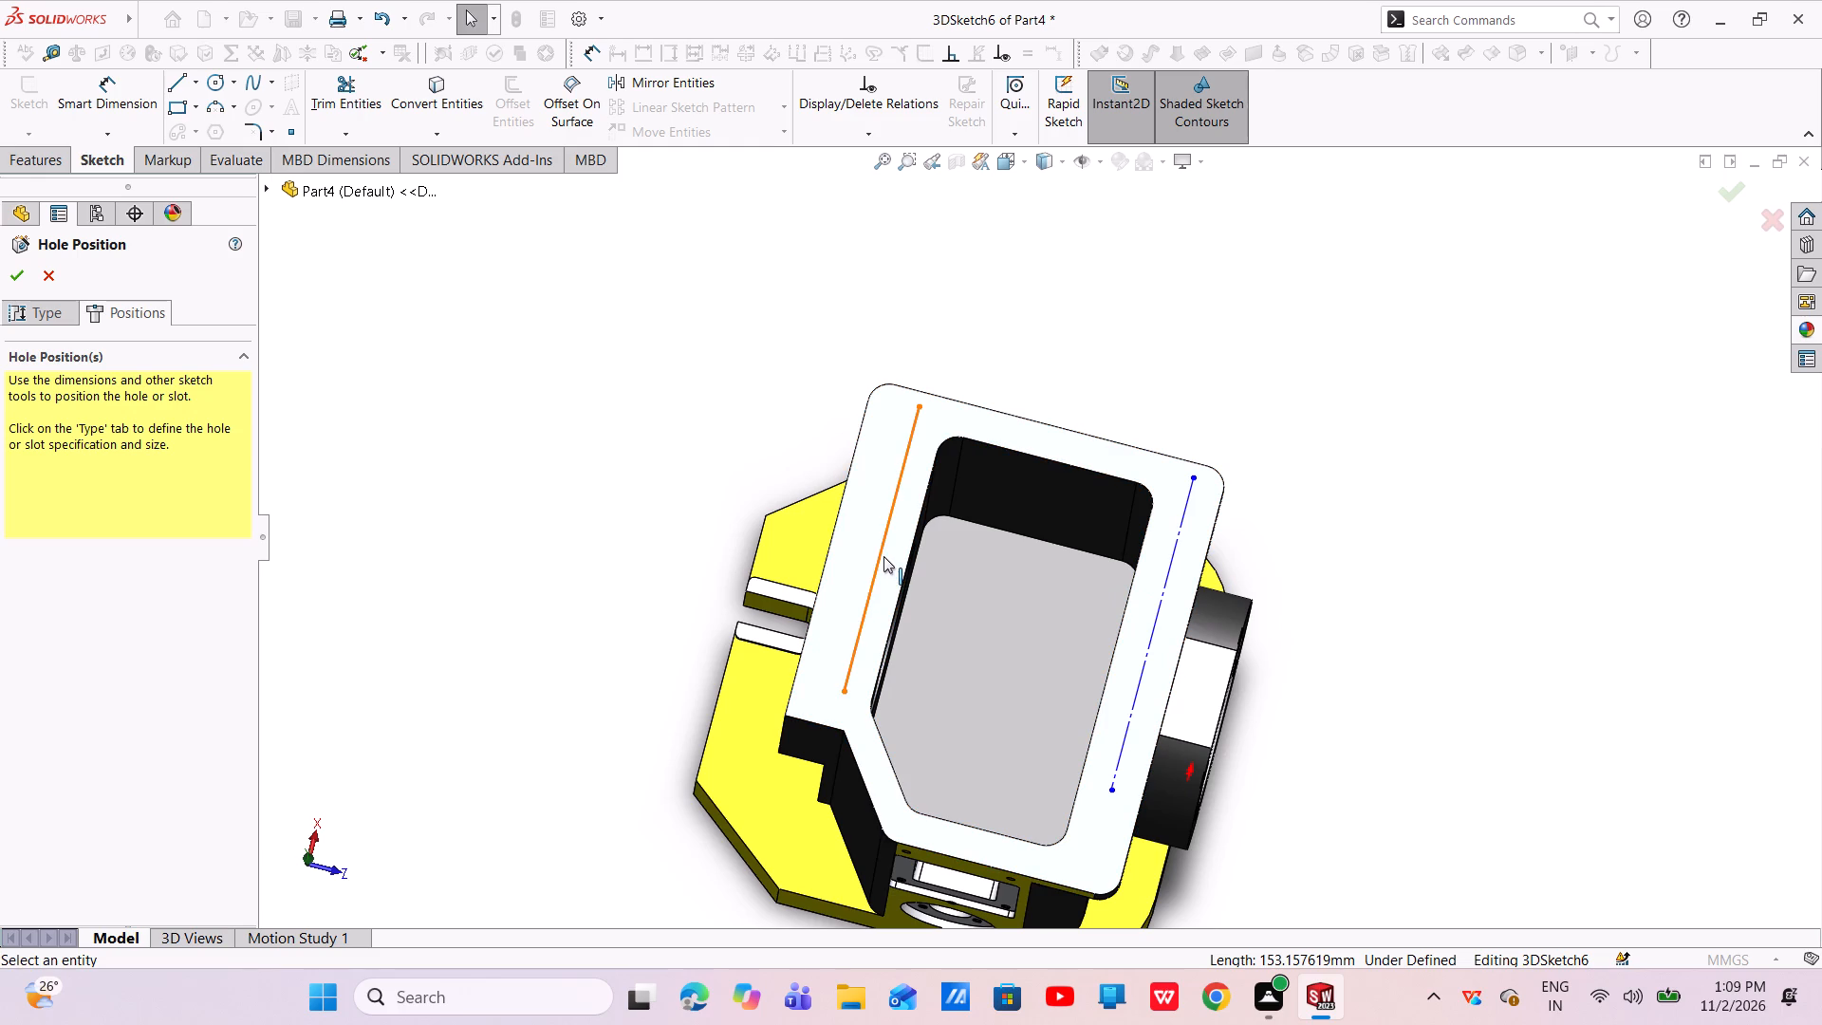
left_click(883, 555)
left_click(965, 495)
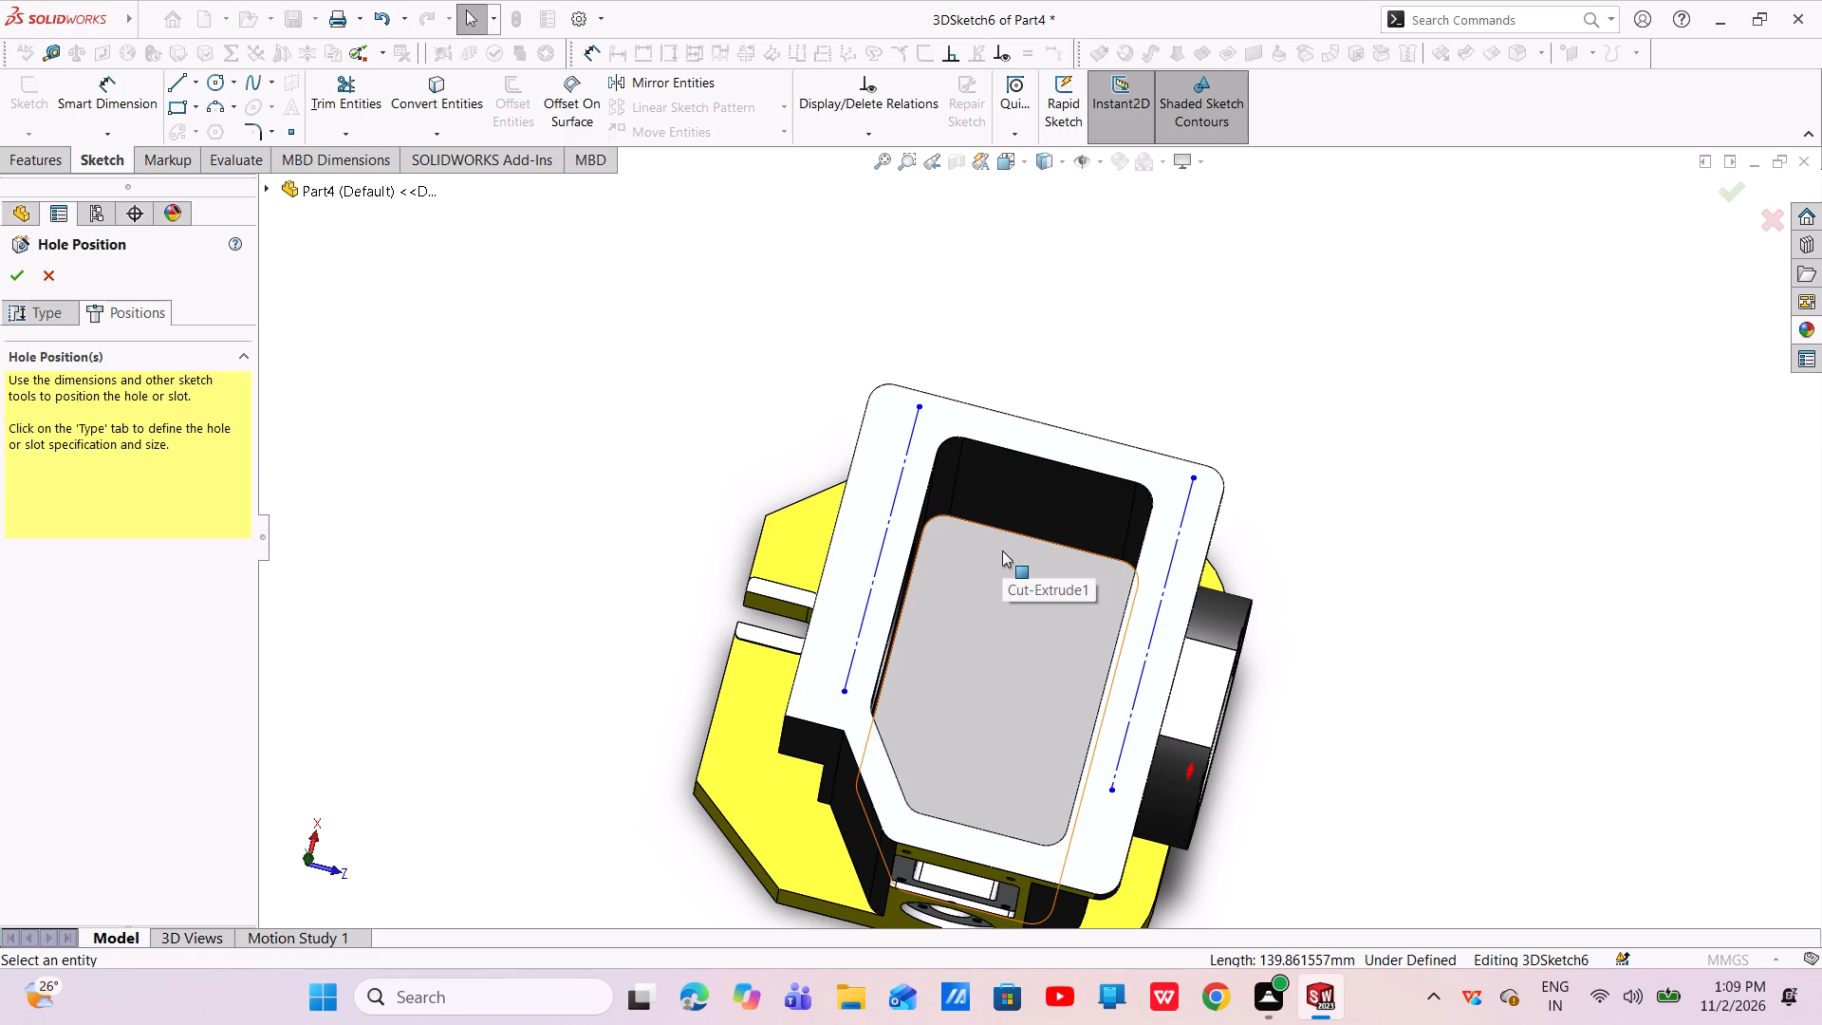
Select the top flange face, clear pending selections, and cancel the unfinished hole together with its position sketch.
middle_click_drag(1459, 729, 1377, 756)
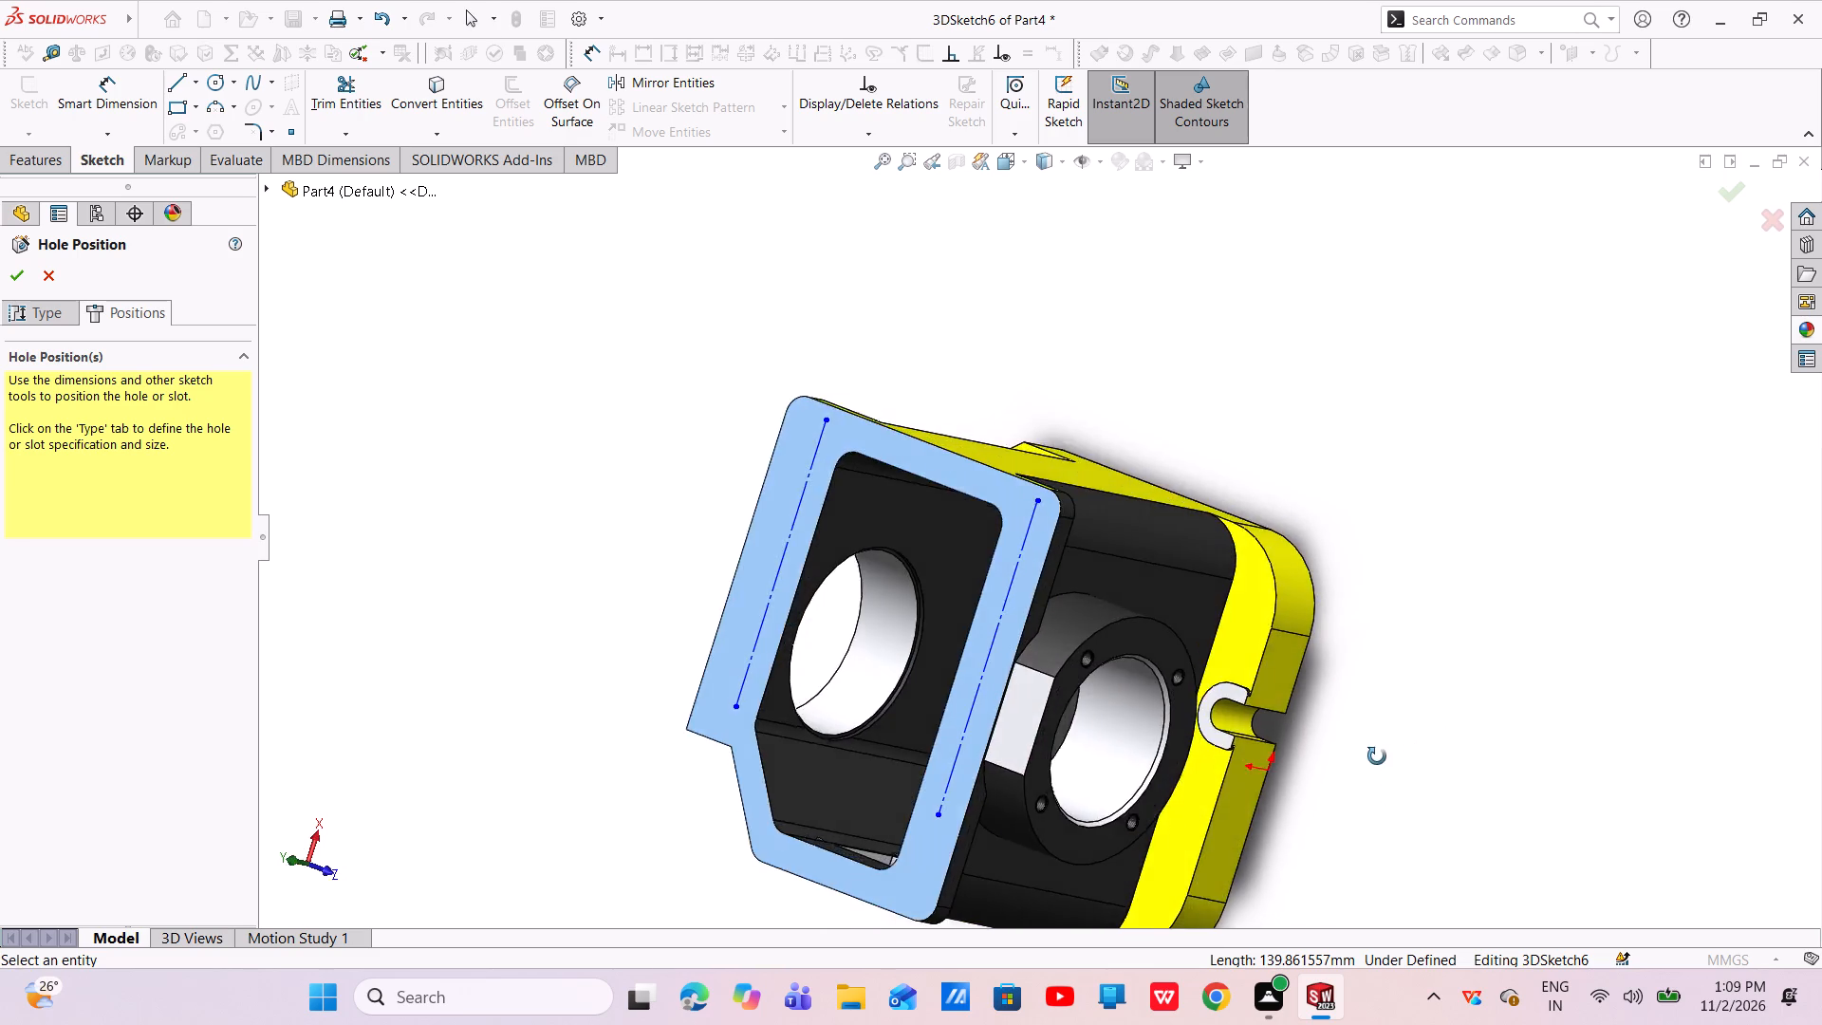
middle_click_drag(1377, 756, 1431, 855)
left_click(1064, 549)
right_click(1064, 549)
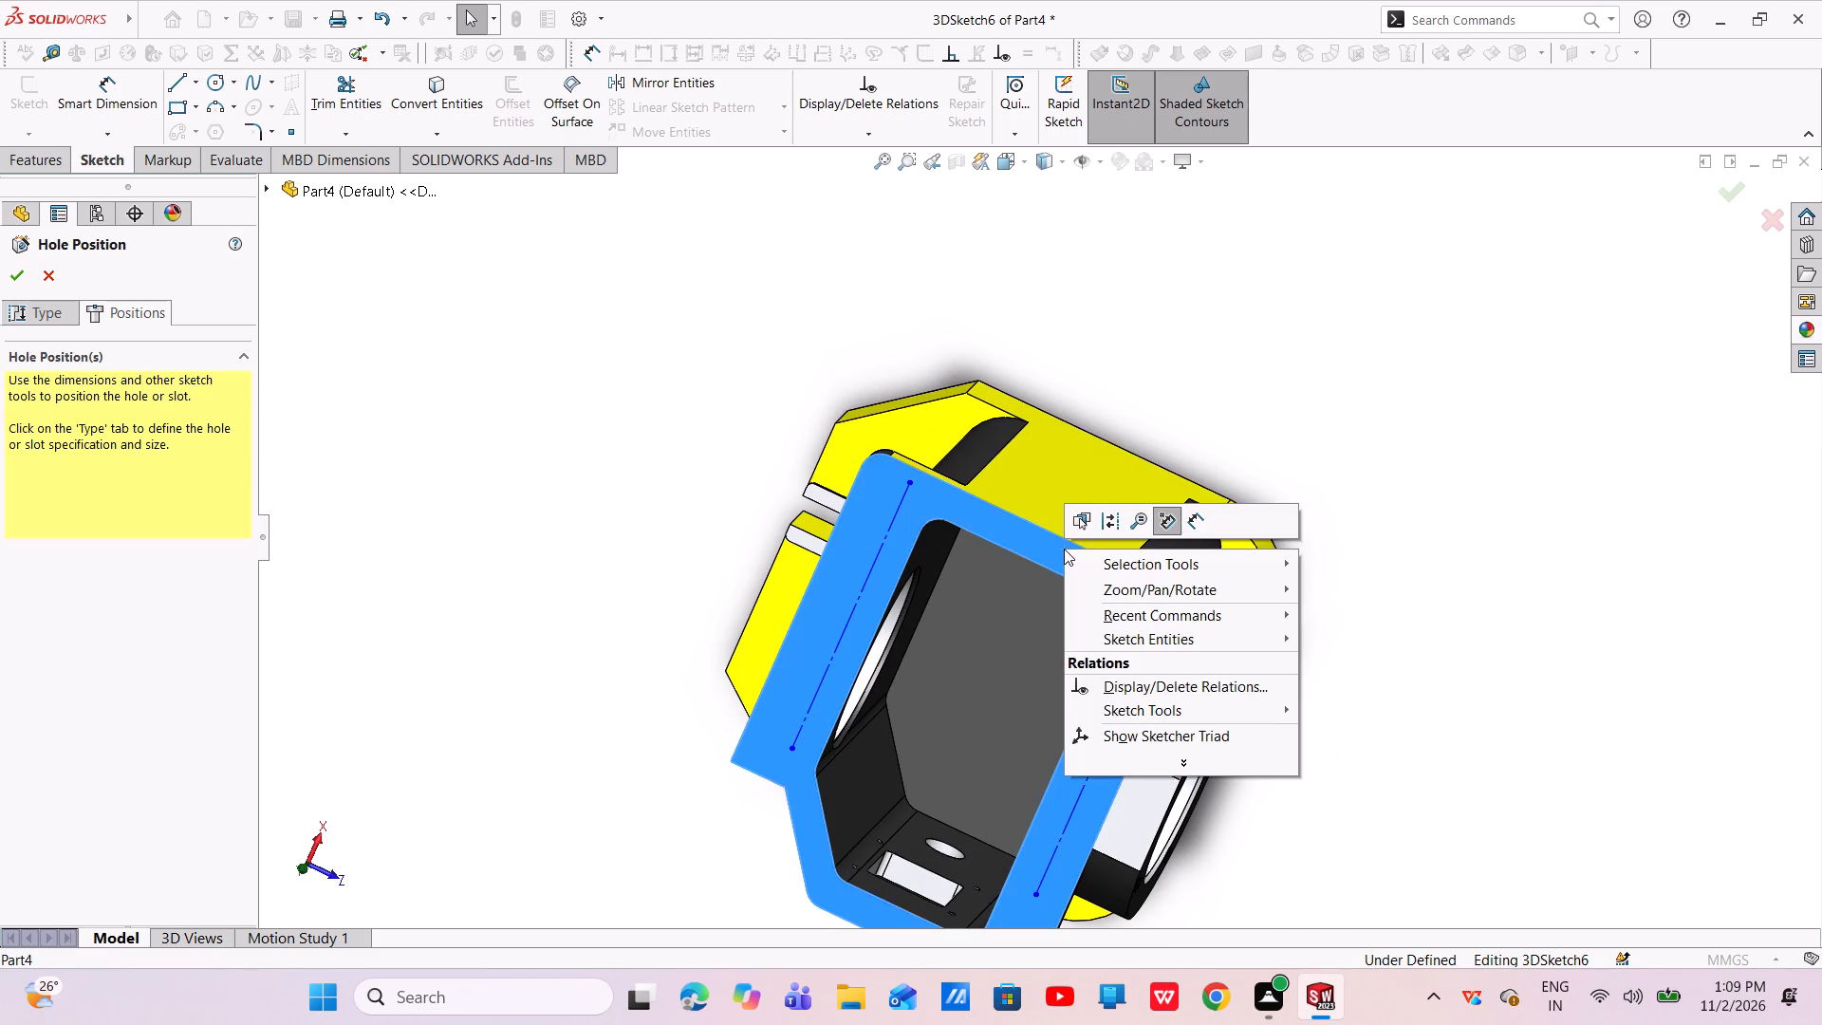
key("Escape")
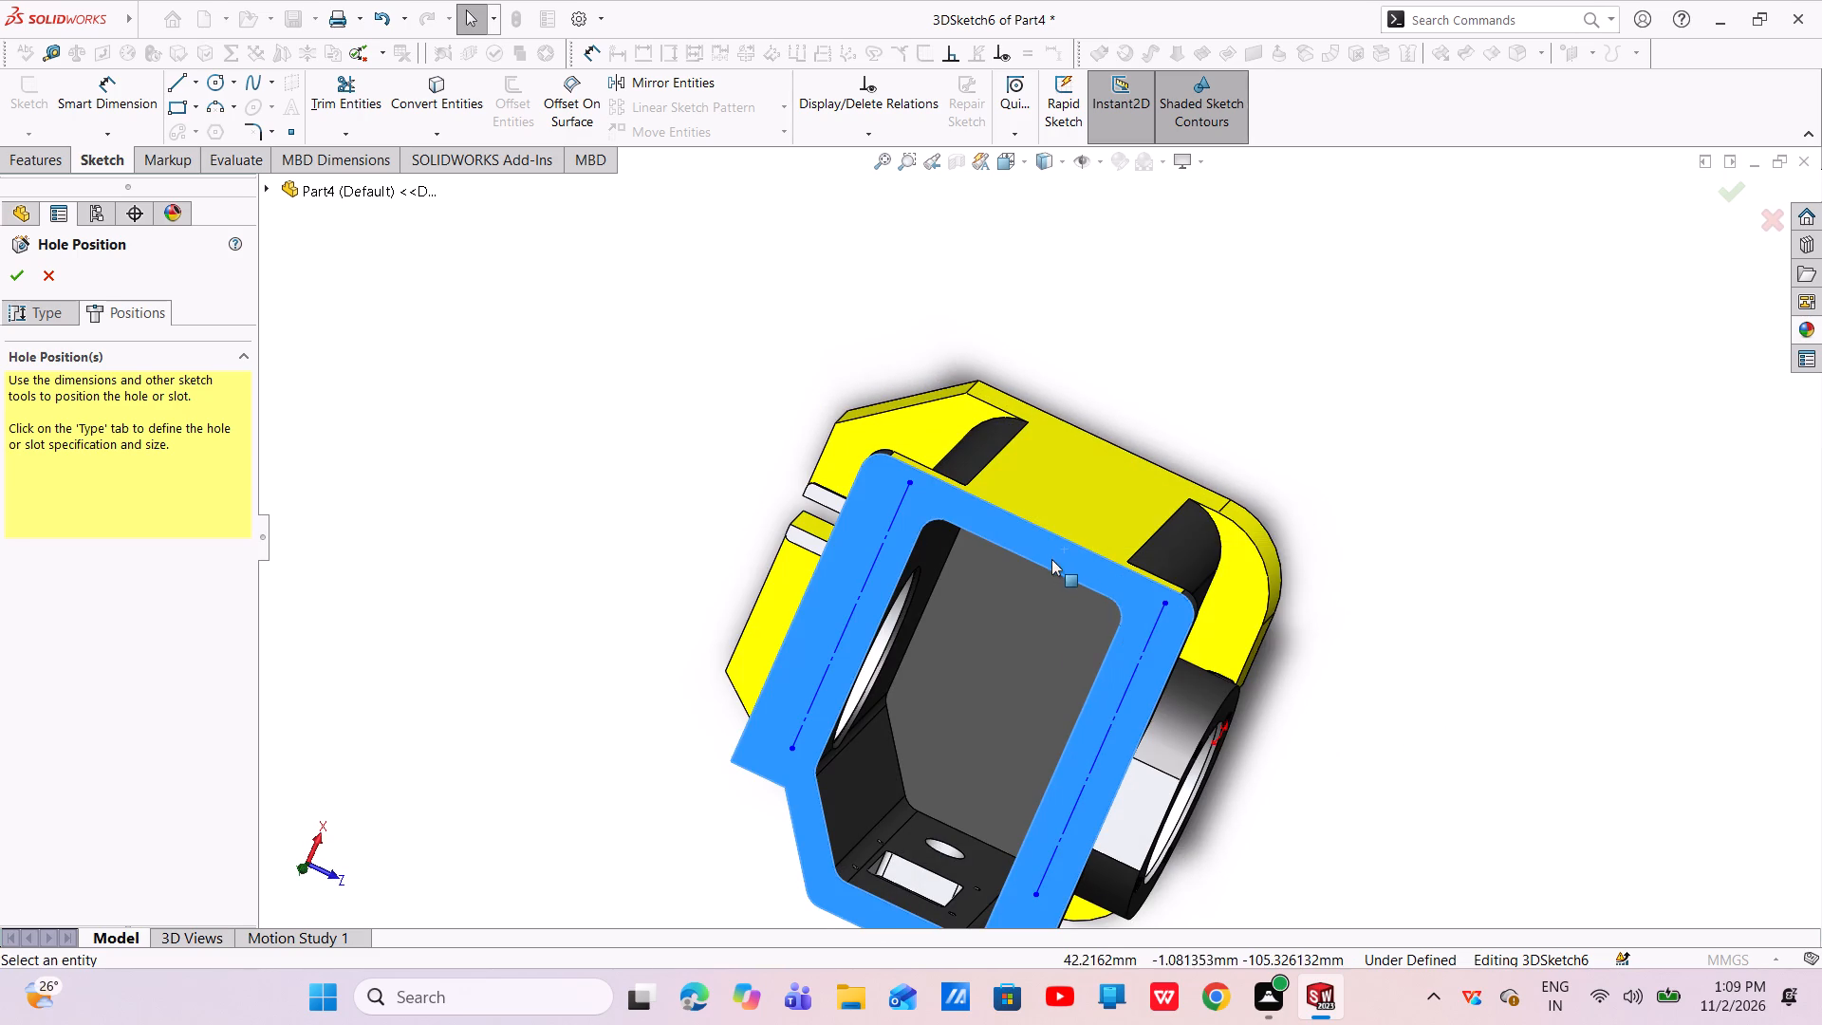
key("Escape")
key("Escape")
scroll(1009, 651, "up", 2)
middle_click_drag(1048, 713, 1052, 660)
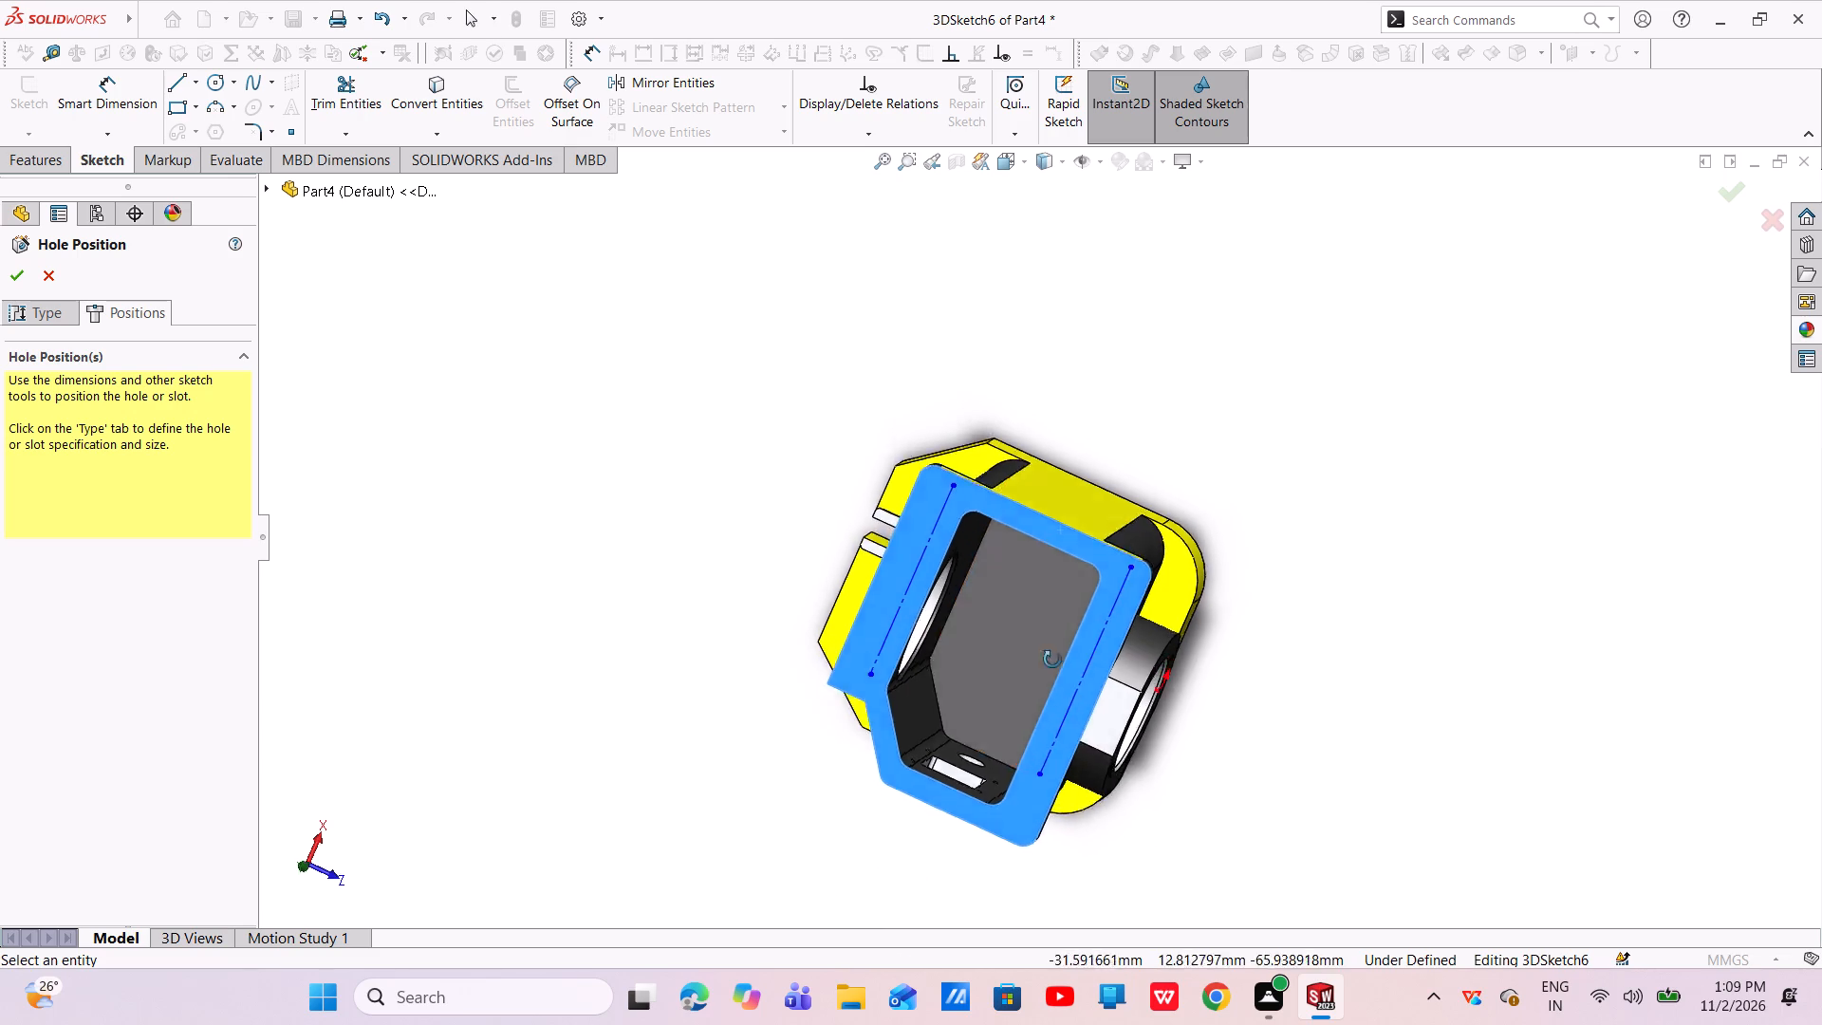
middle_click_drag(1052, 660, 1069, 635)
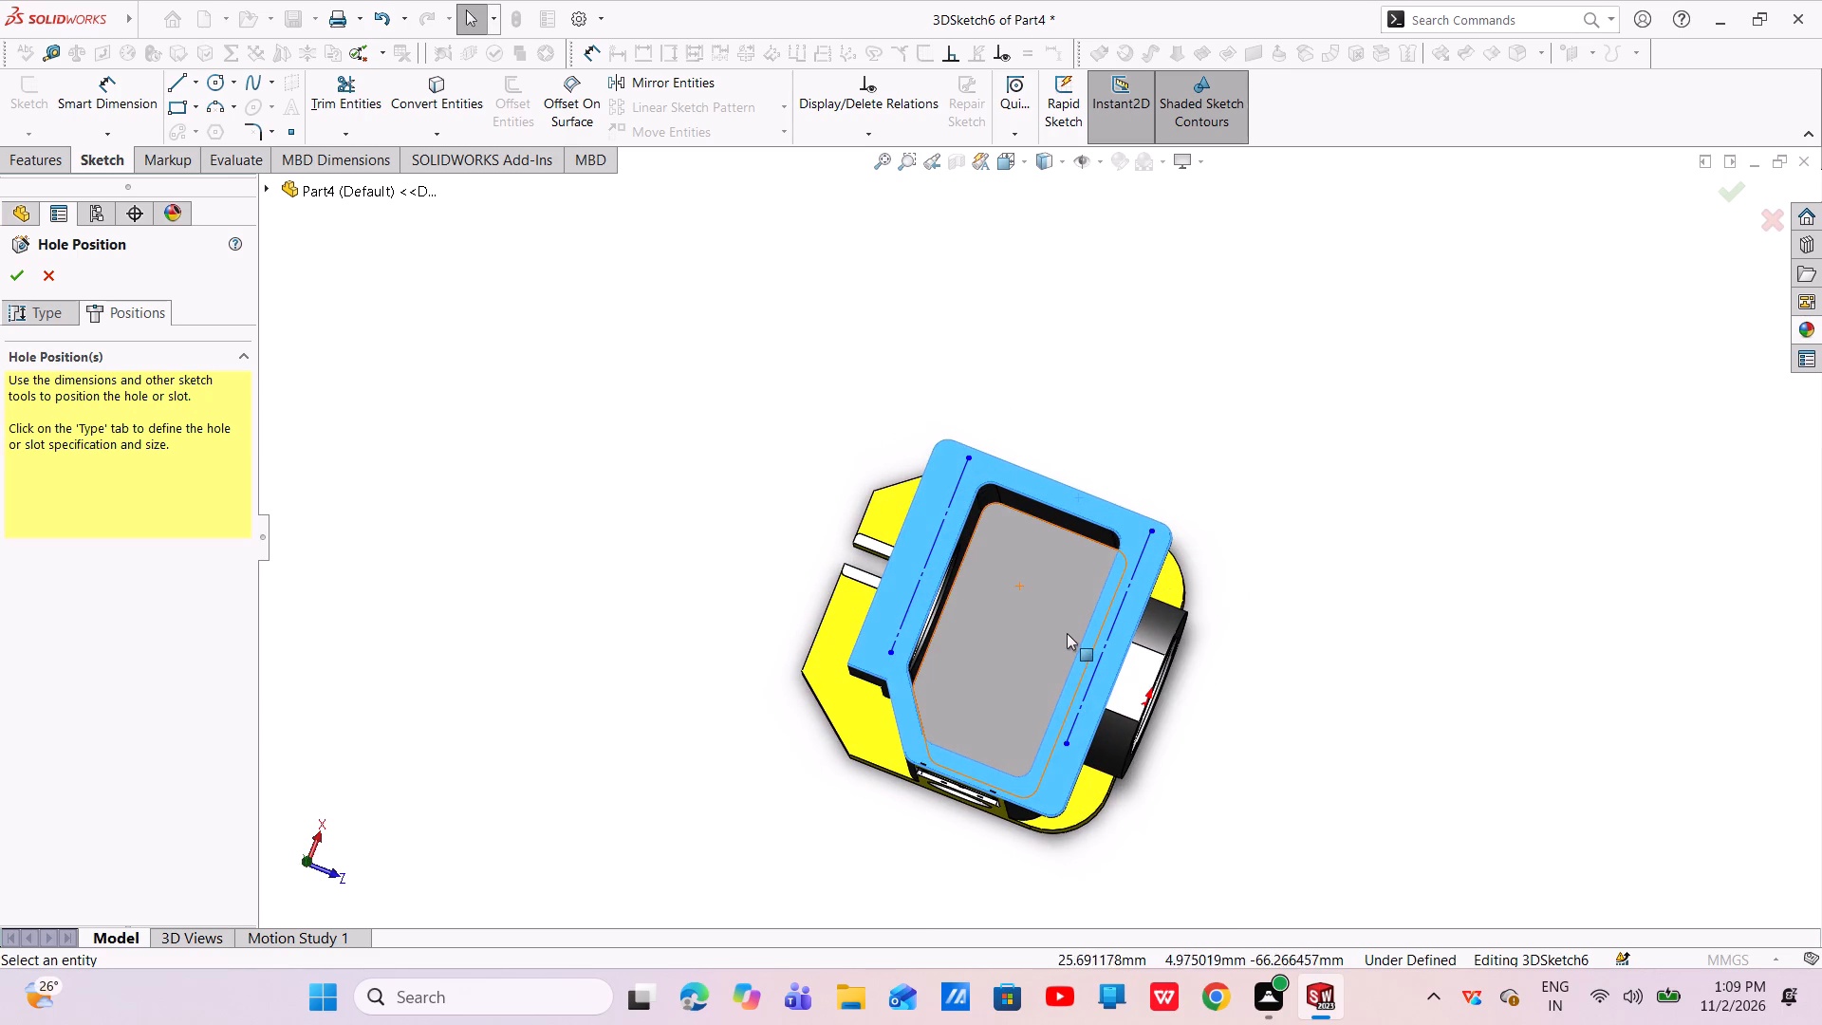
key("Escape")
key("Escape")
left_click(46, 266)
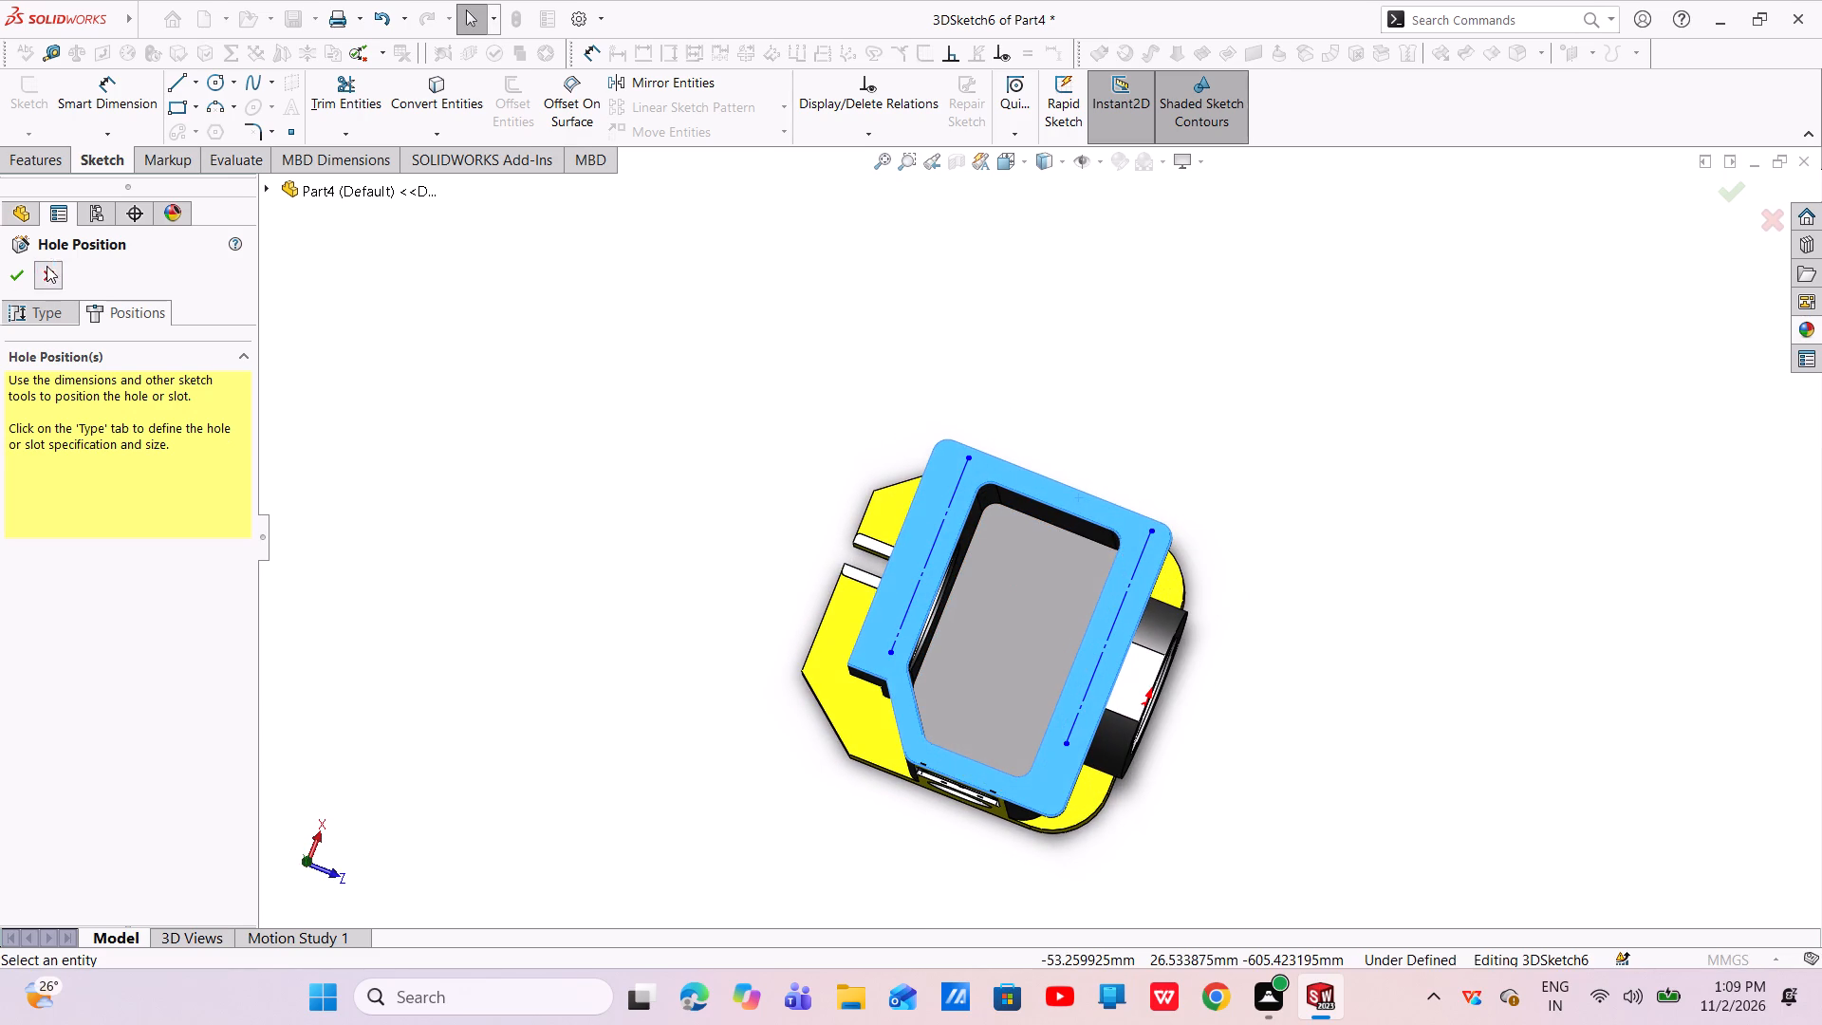
Orient the view normal to the top flange face and clear the selection.
left_click(901, 556)
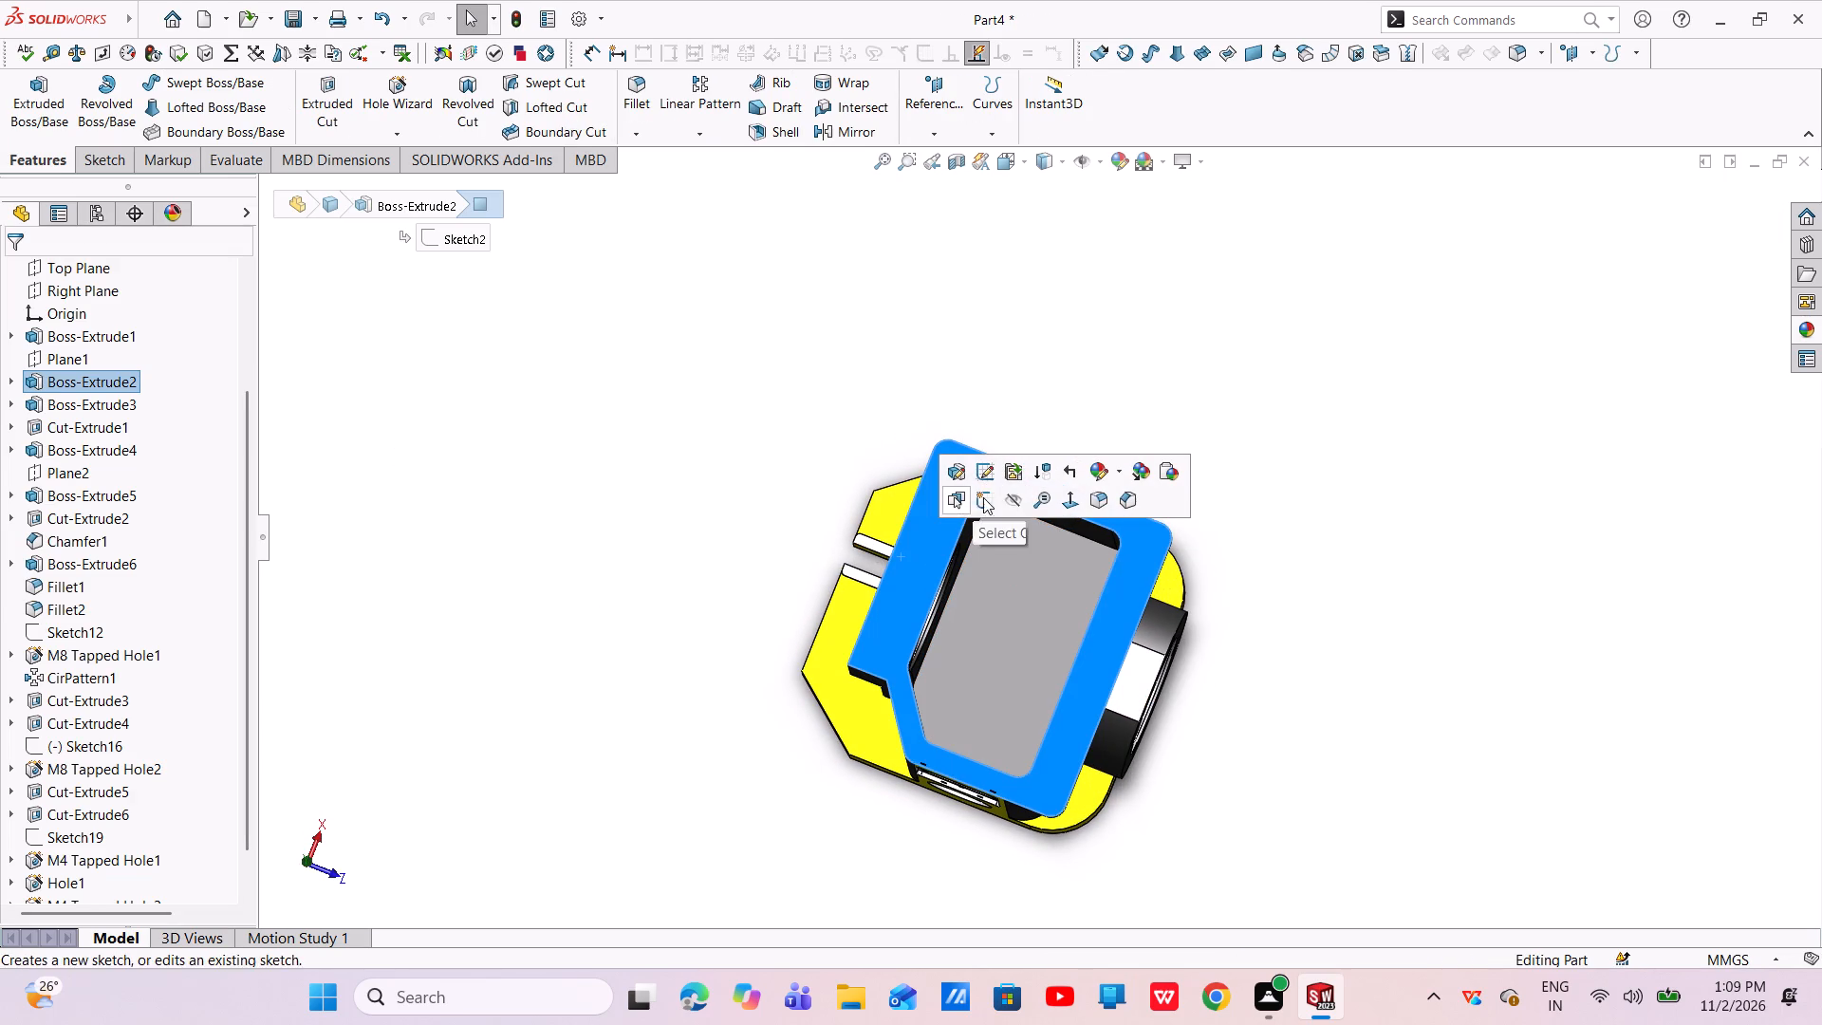
left_click(1070, 497)
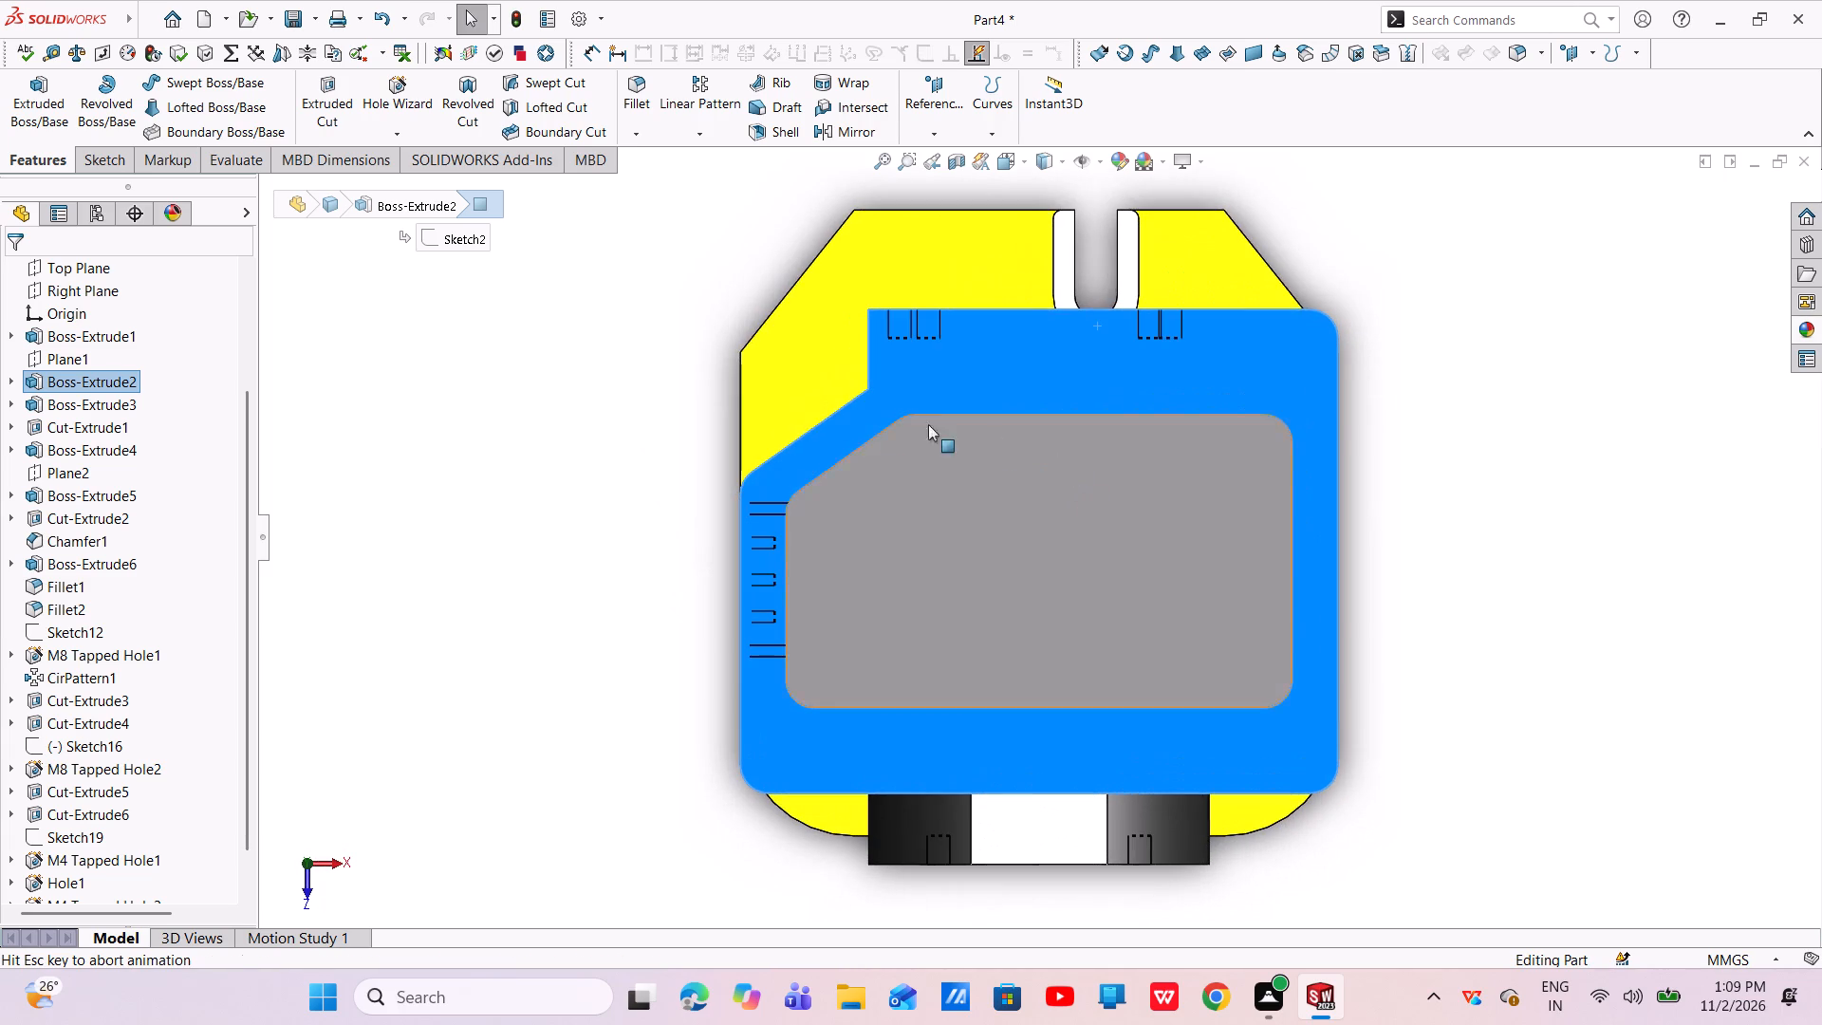
key("Escape")
key("Escape")
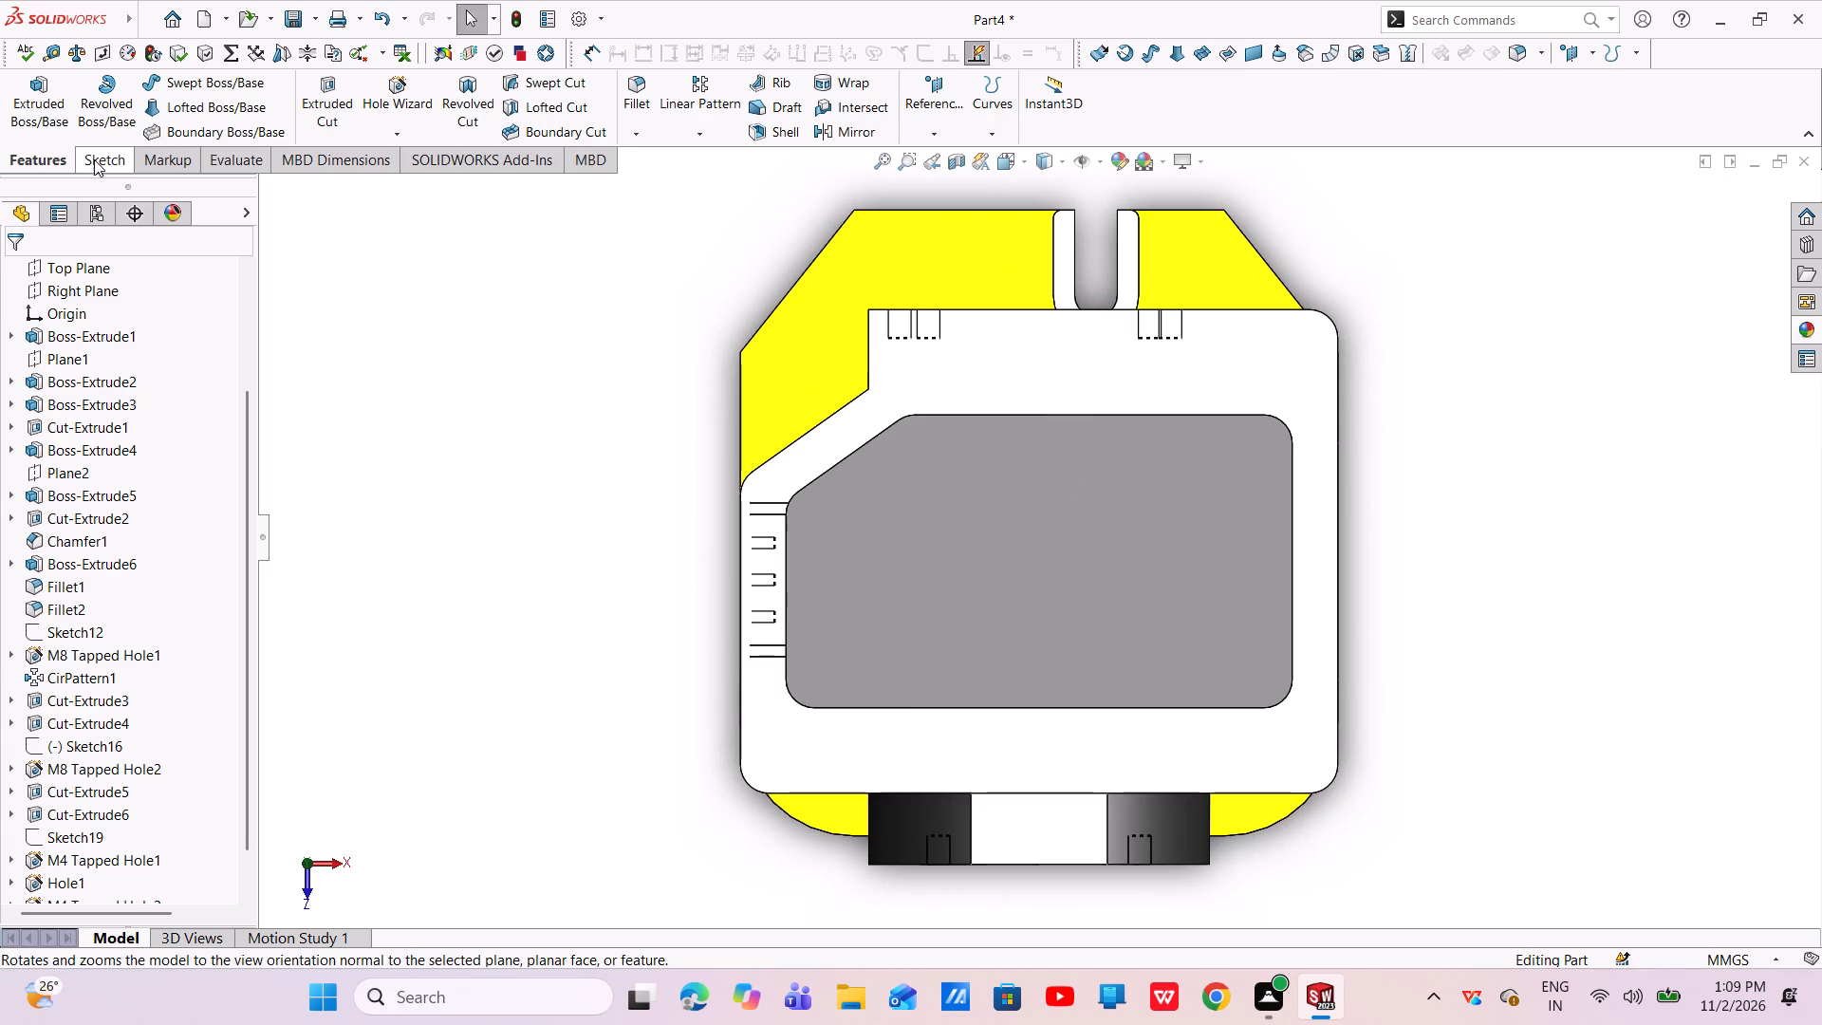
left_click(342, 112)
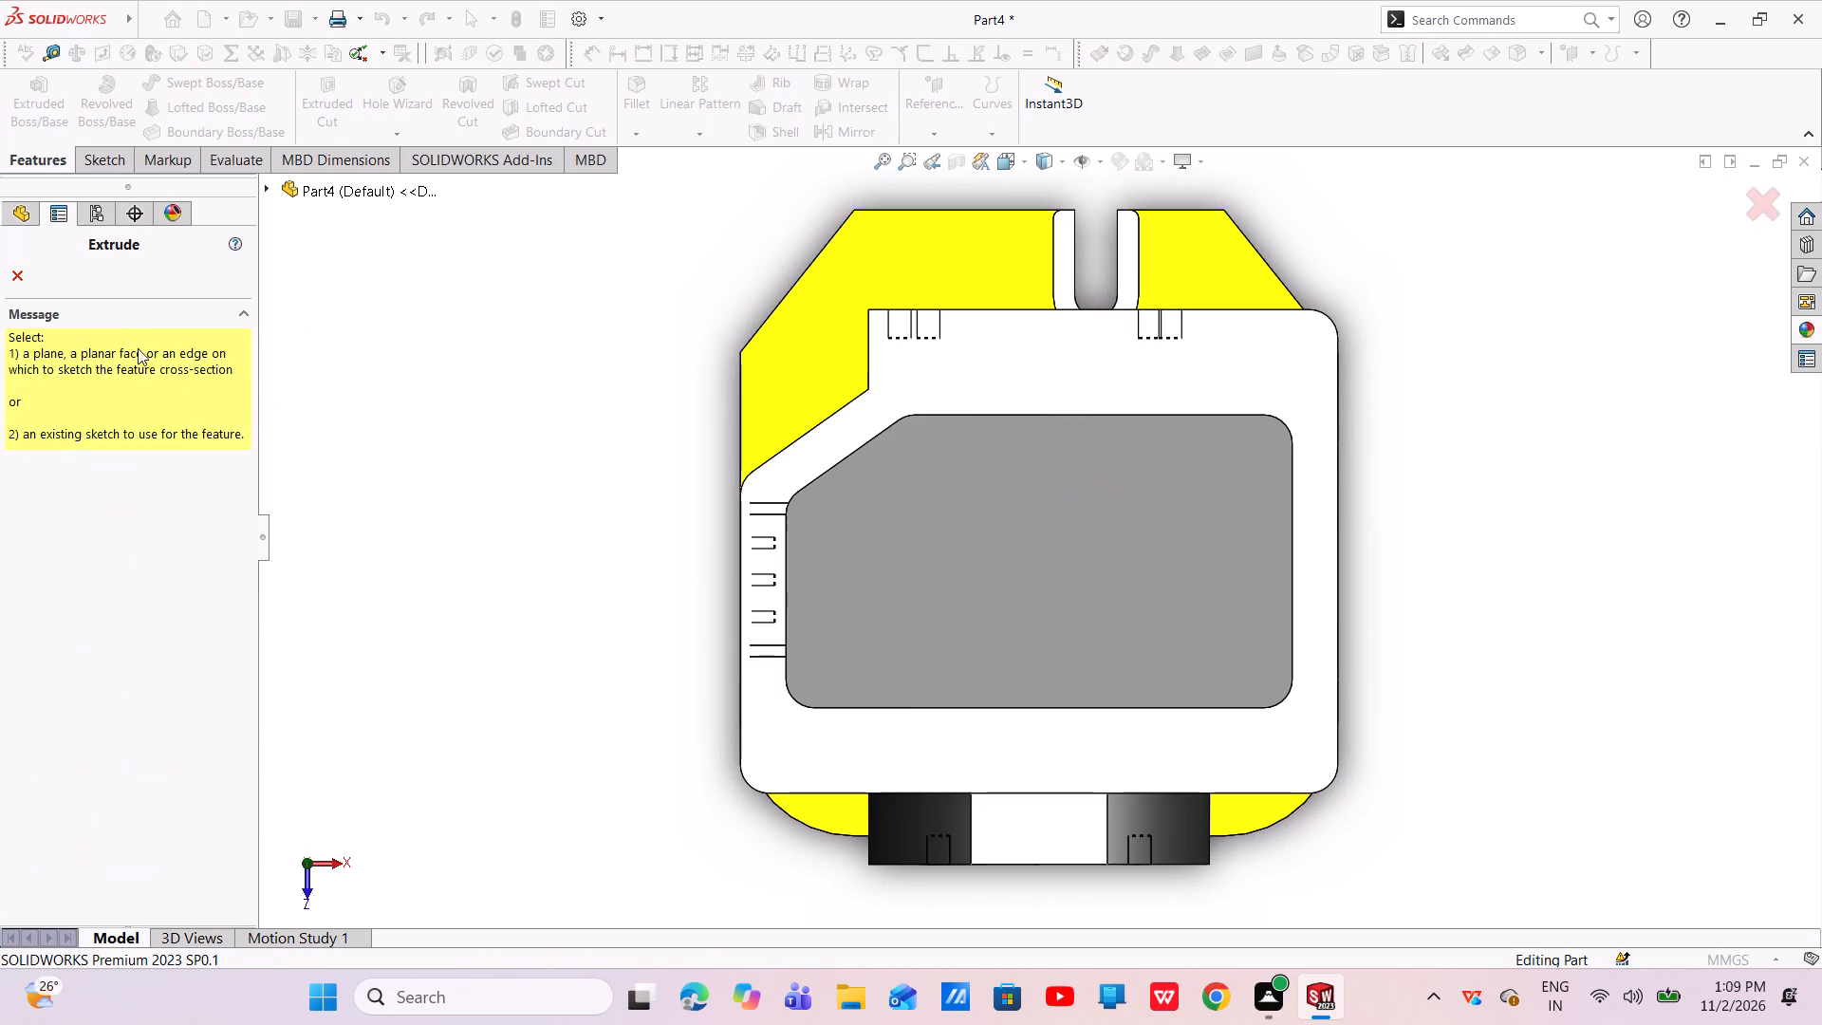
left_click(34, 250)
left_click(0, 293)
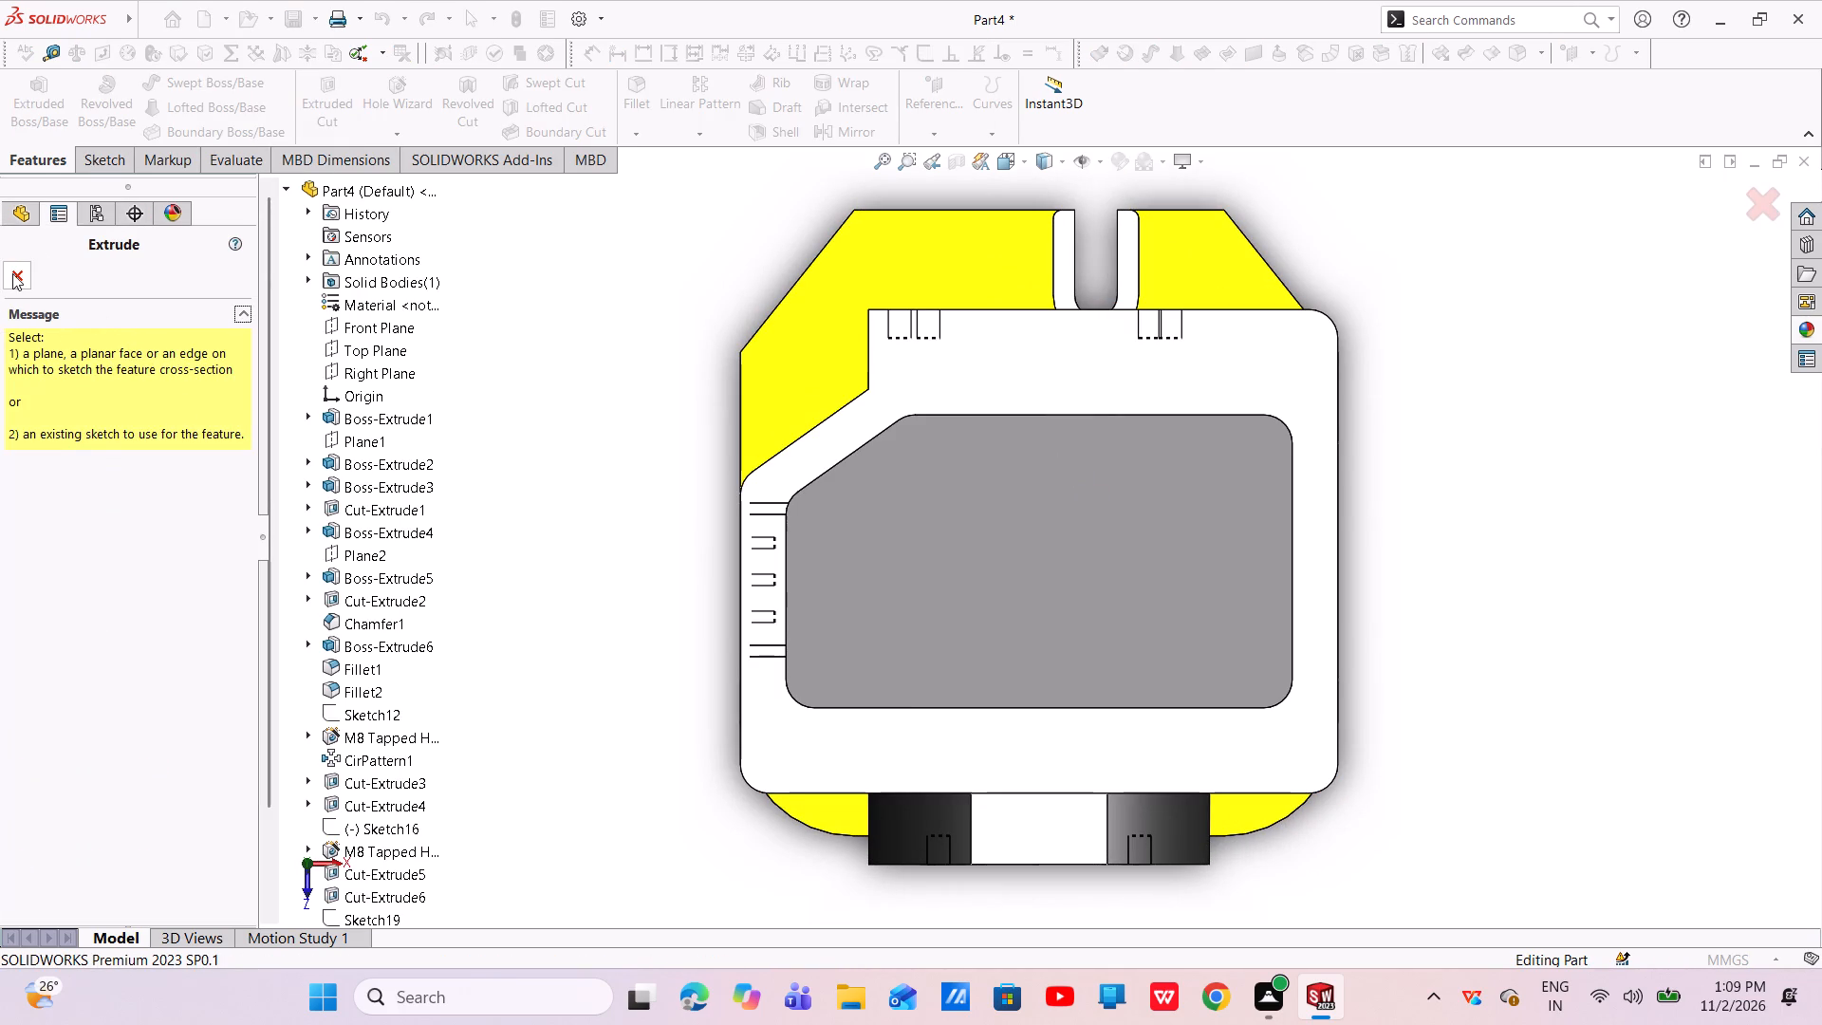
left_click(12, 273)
Start a new ISO M8 bottoming tapped hole with the Hole Wizard and switch its blind depth to the other depth reference.
left_click(371, 96)
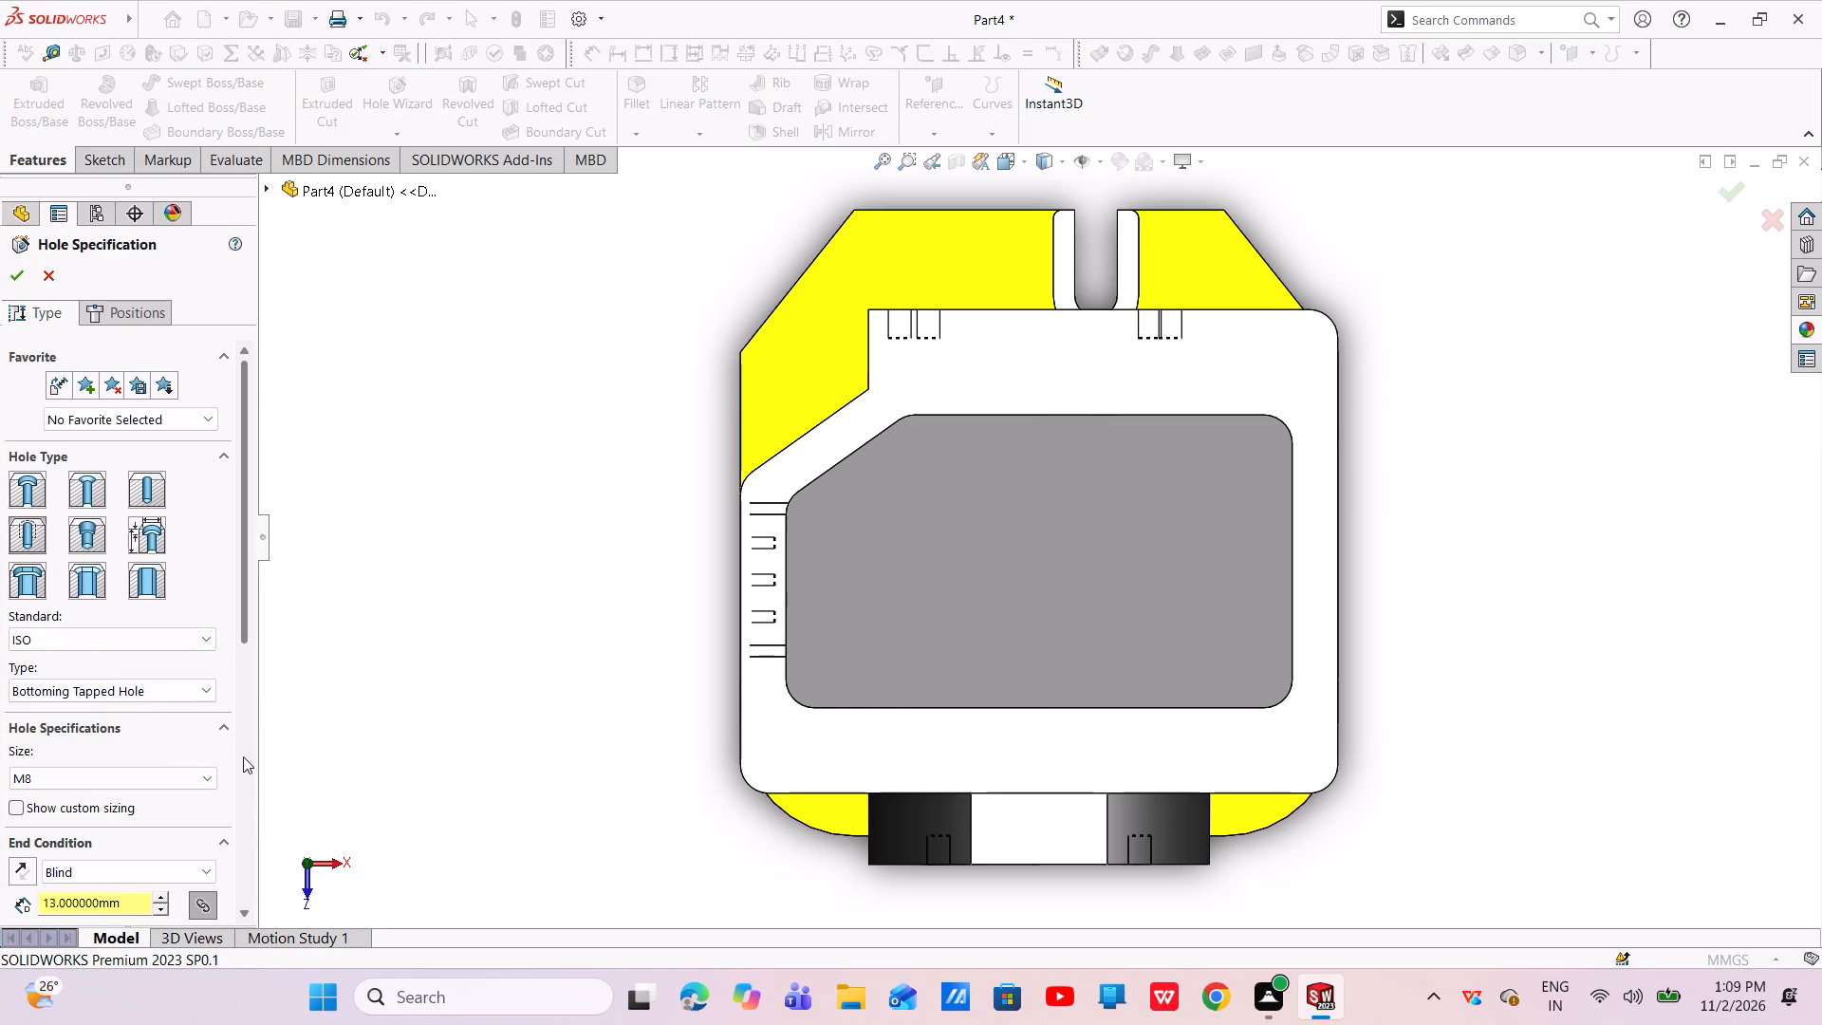
left_click_drag(247, 629, 234, 745)
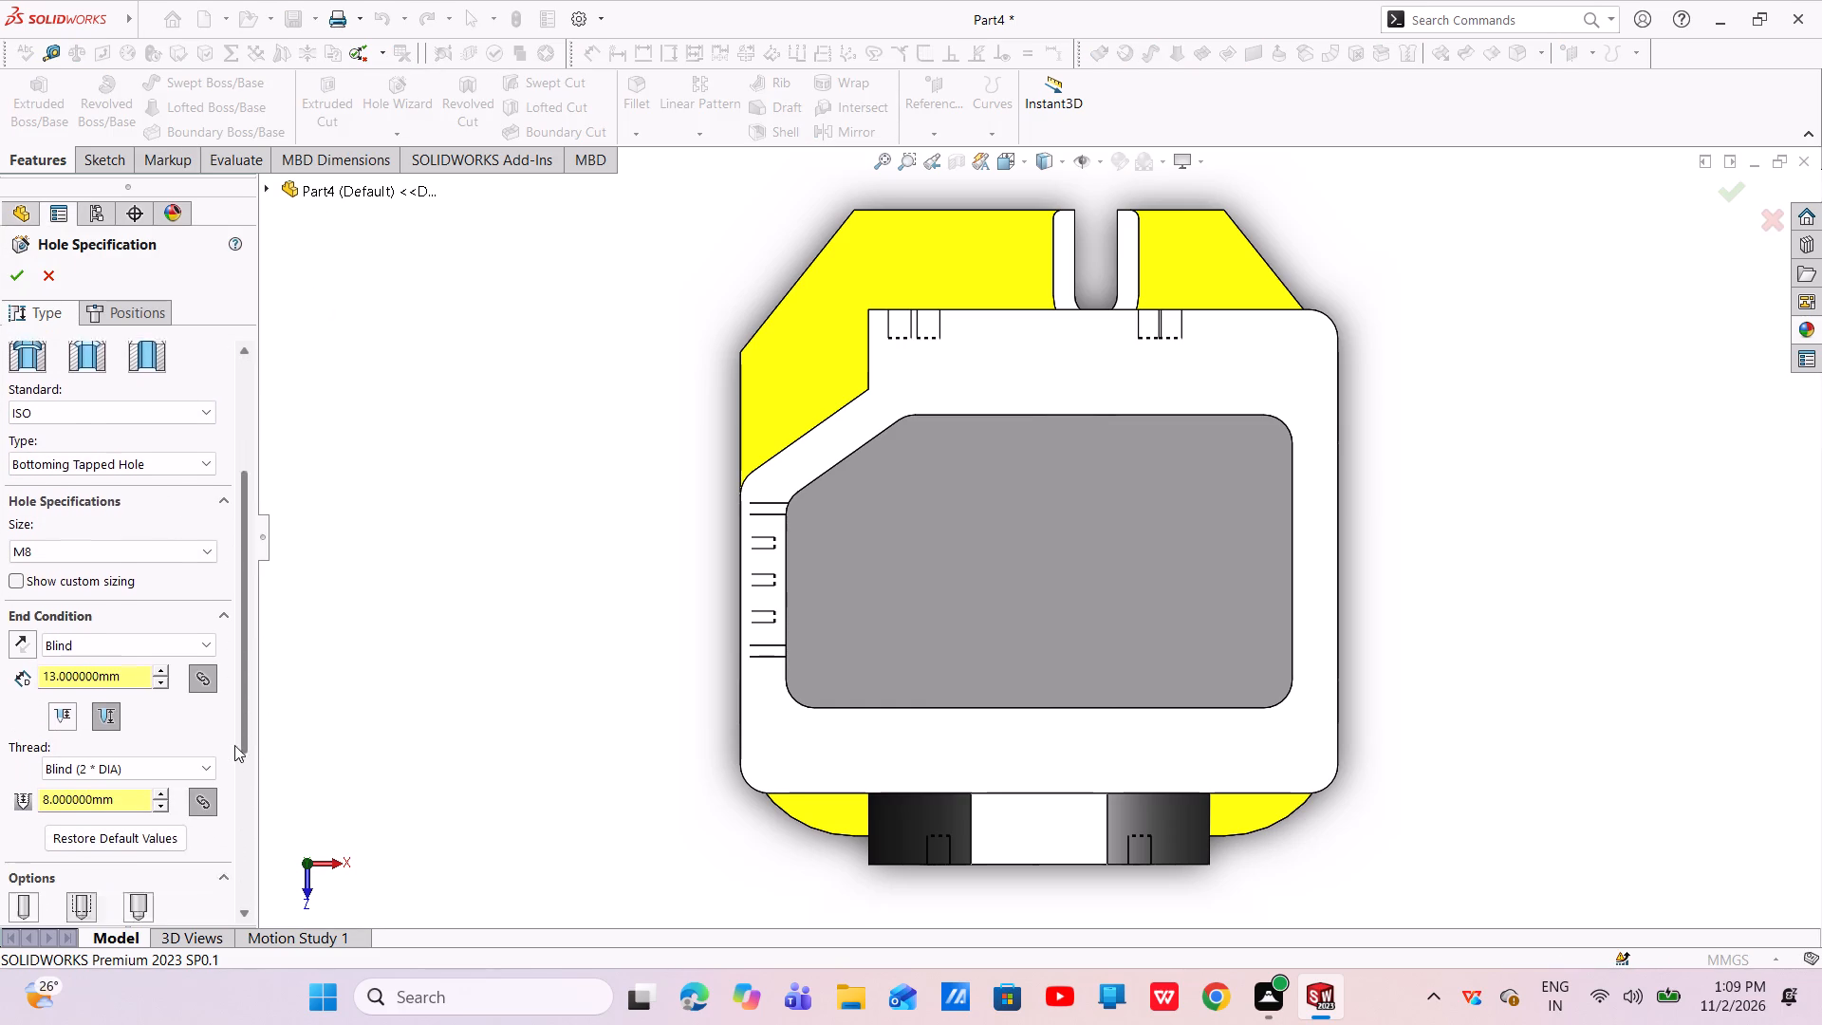
left_click_drag(234, 745, 234, 755)
left_click(54, 674)
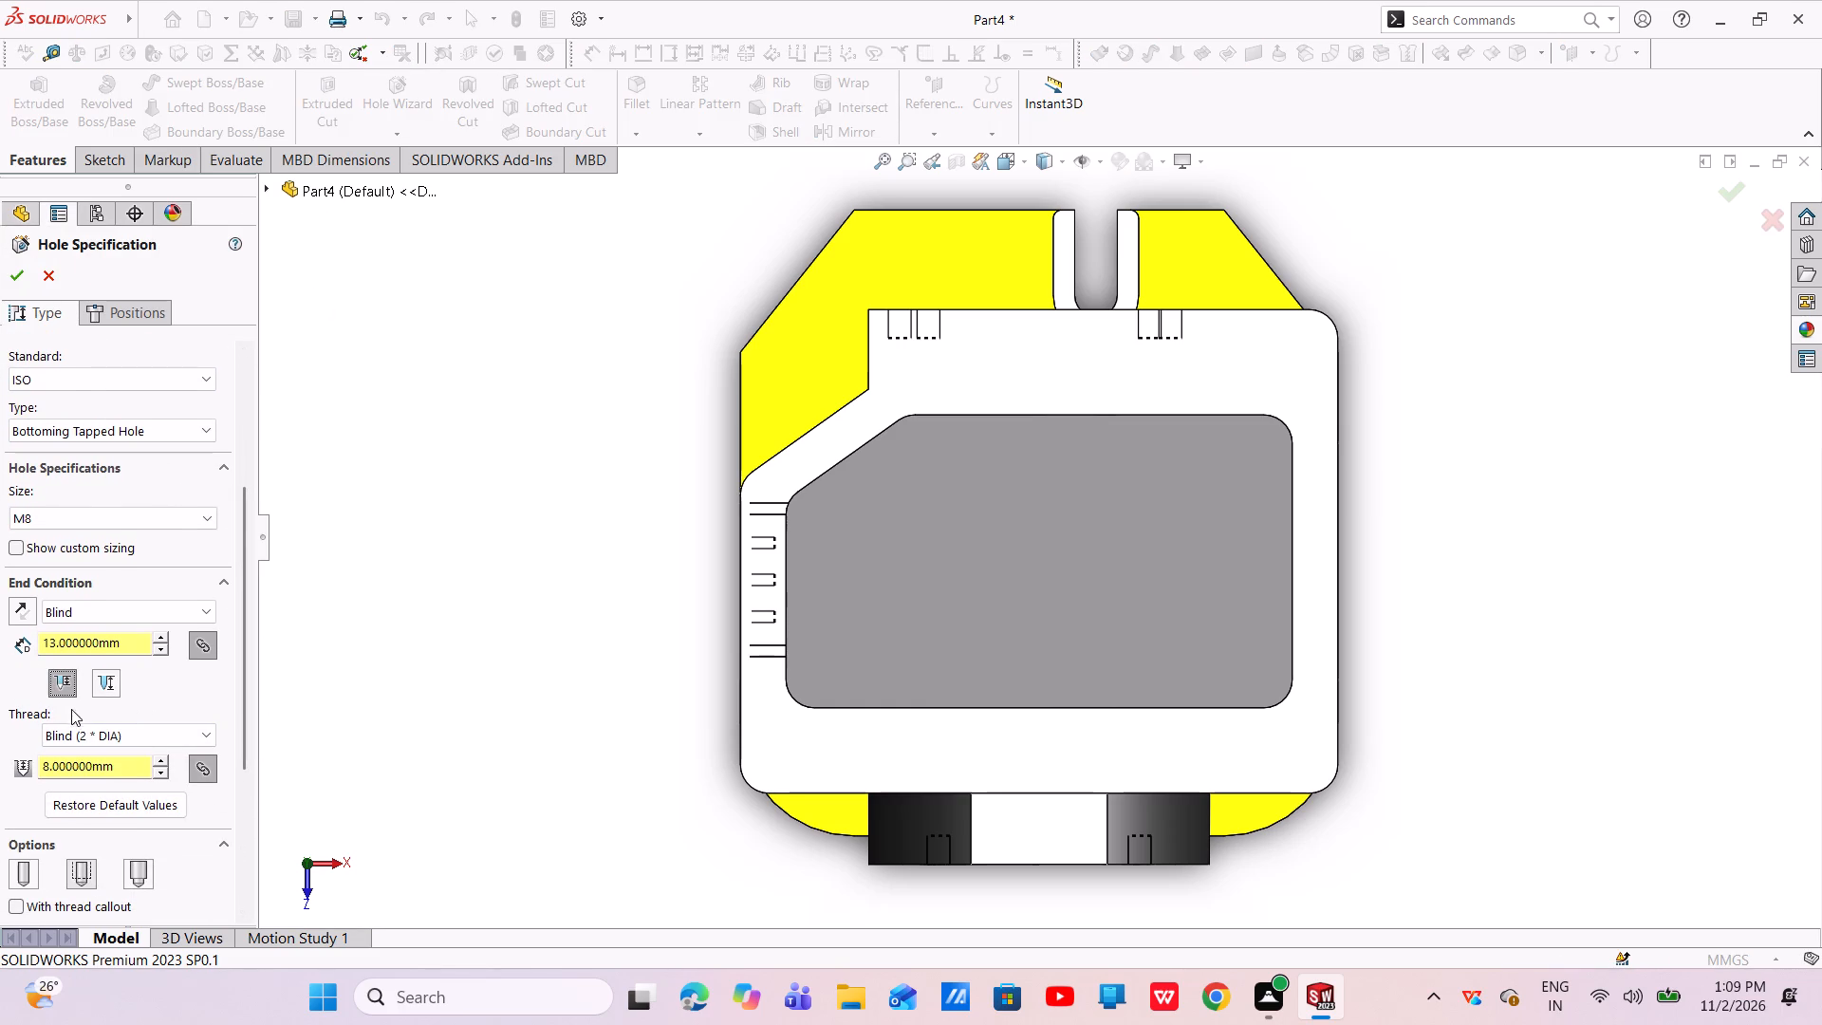
Begin positioning the hole in a 3D sketch, place one point clear of the body beside the housing, and leave the Point tool.
left_click(120, 316)
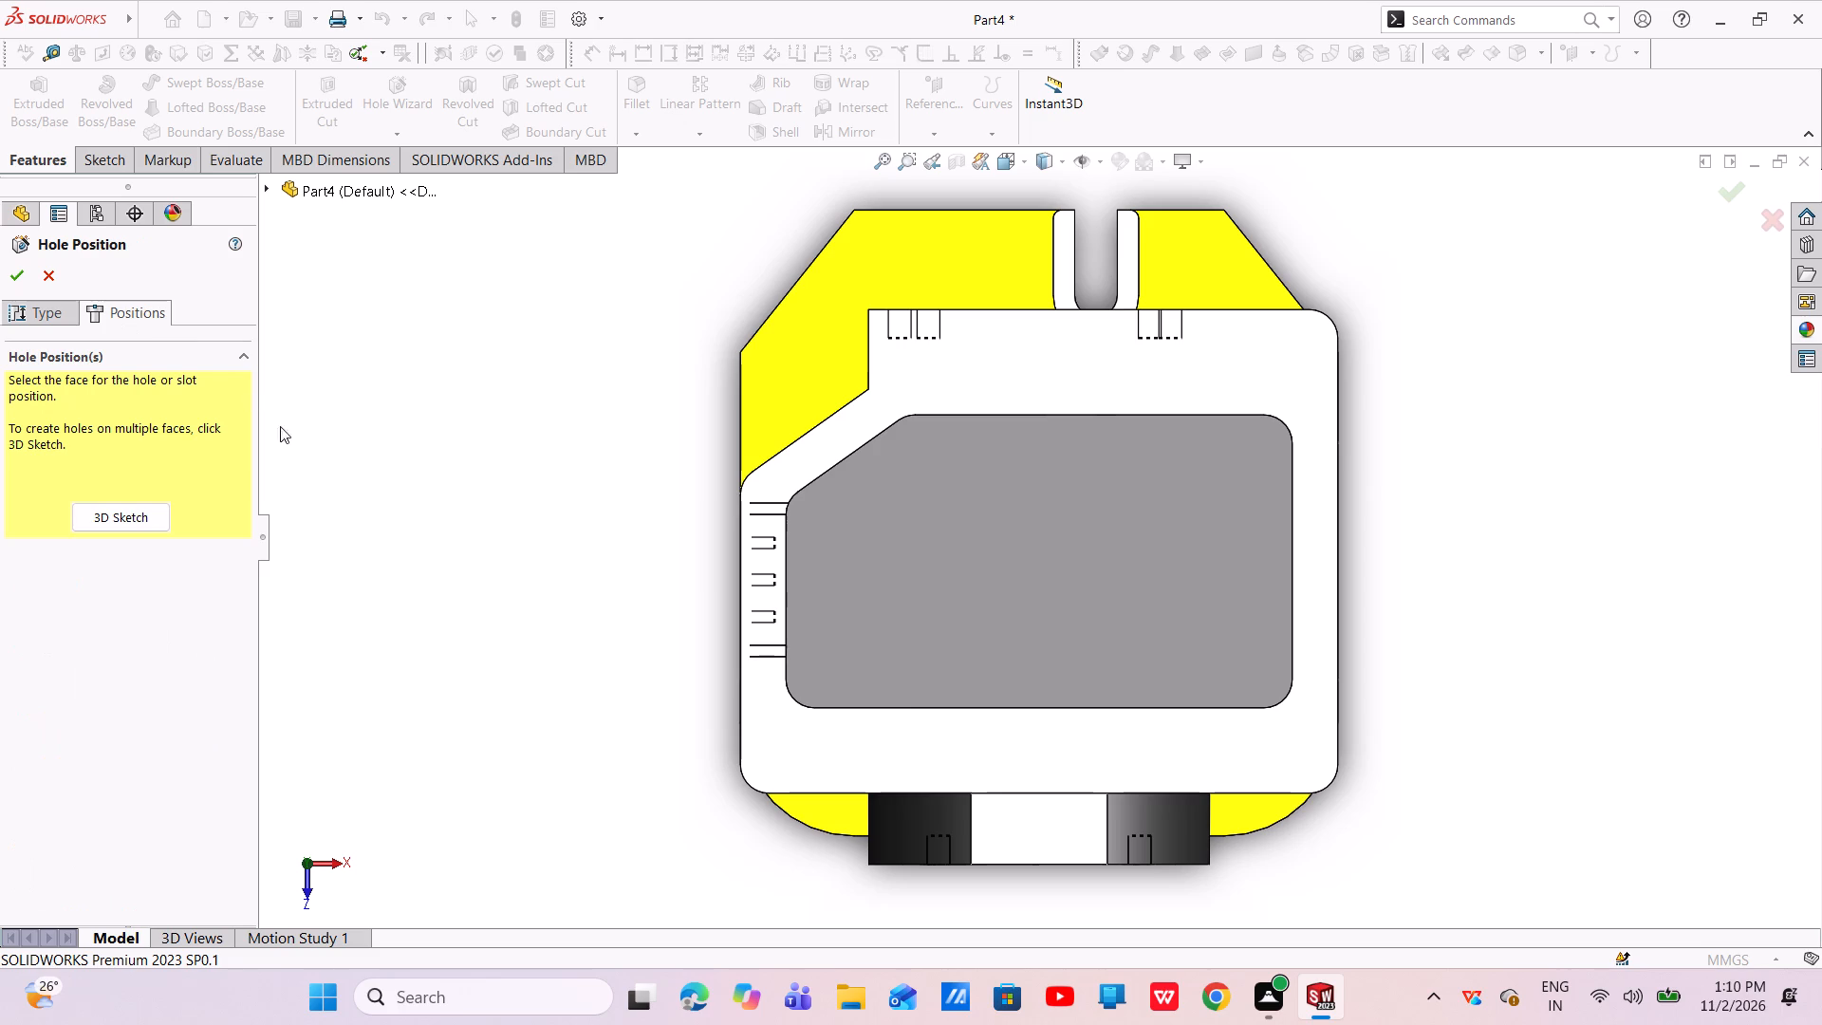
left_click(138, 527)
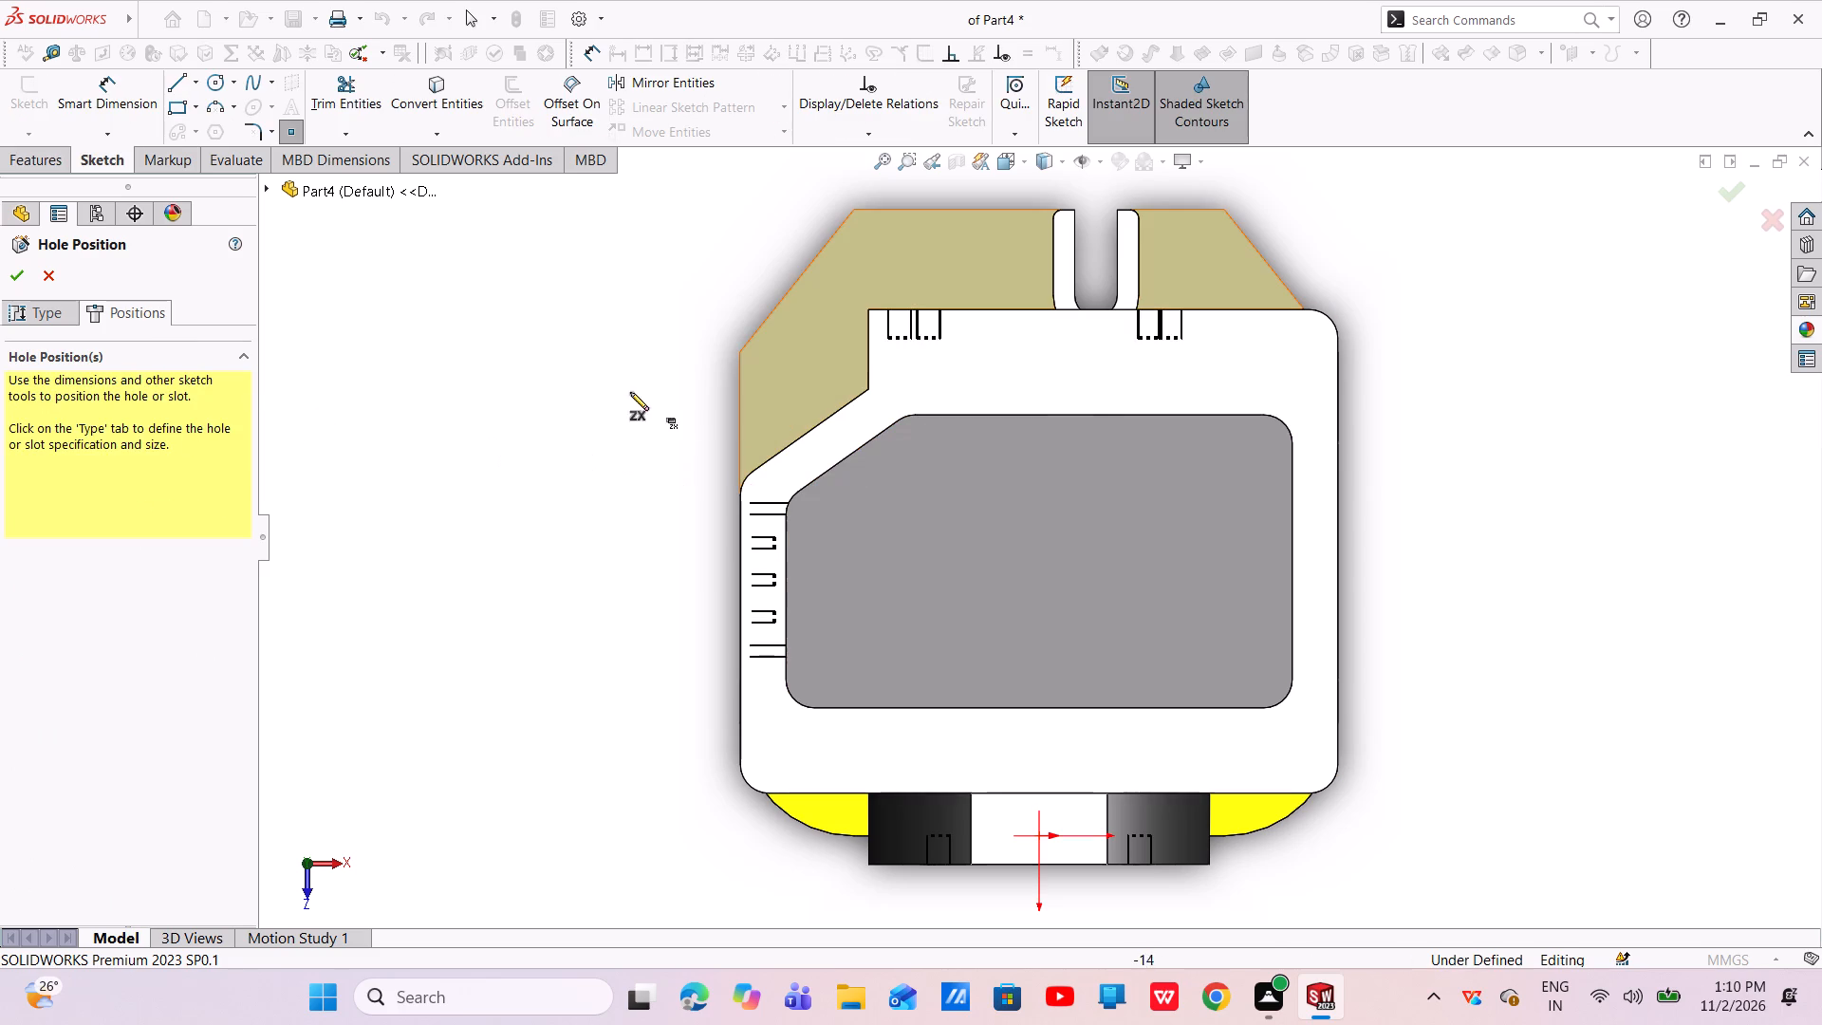
left_click(572, 368)
right_click(572, 368)
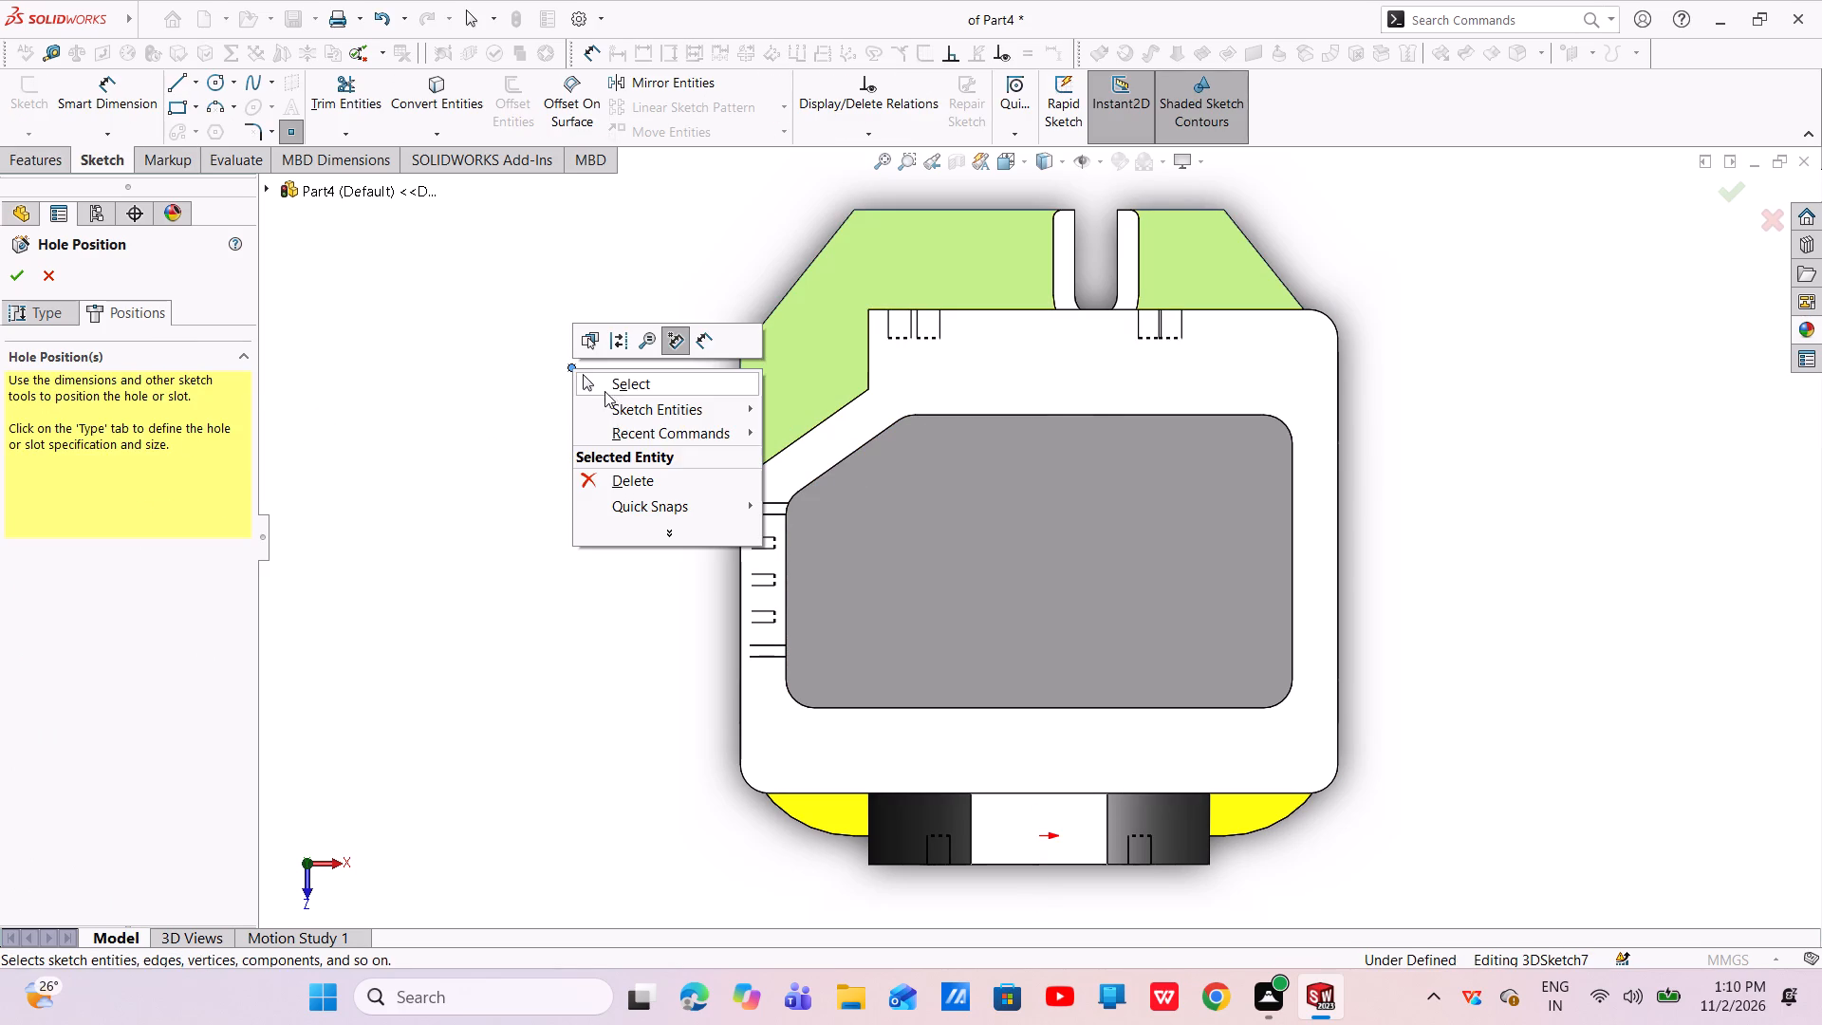
left_click(611, 387)
Sketch a construction centerline about 132 mm long along X over the flange rim on the base's slotted side, and leave the Line tool.
left_click(183, 101)
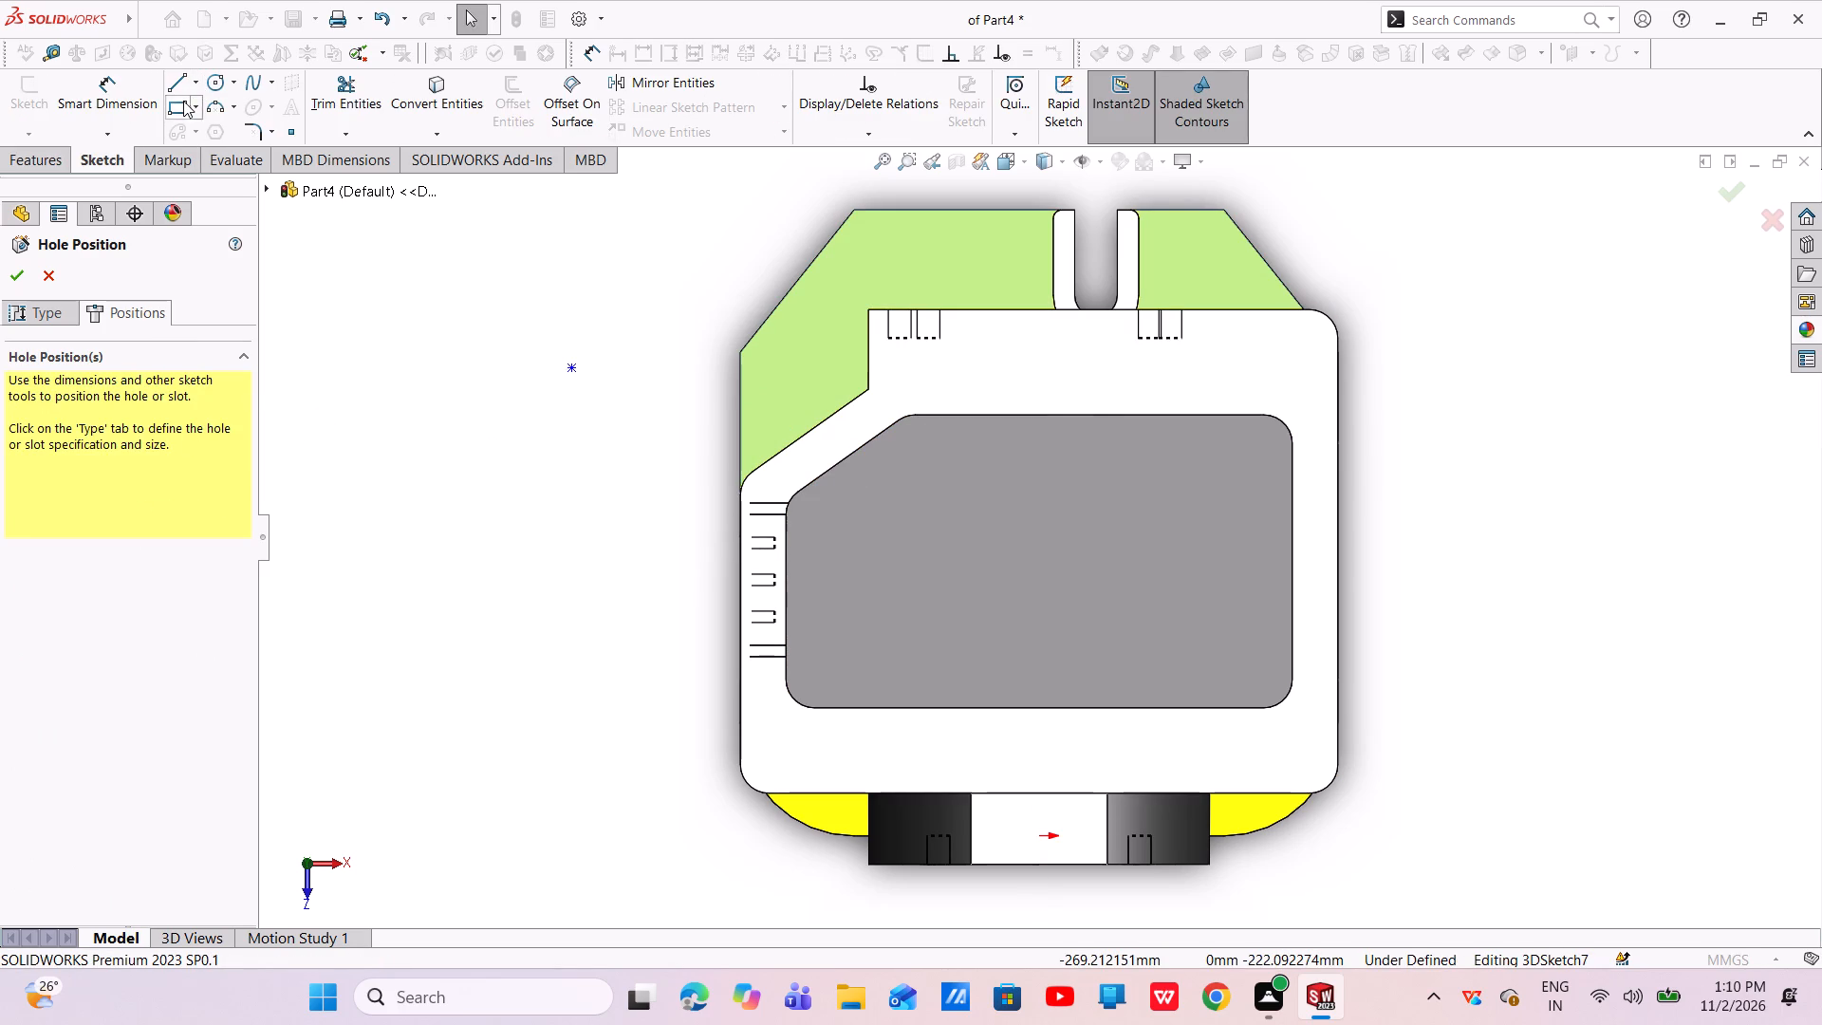
left_click(198, 84)
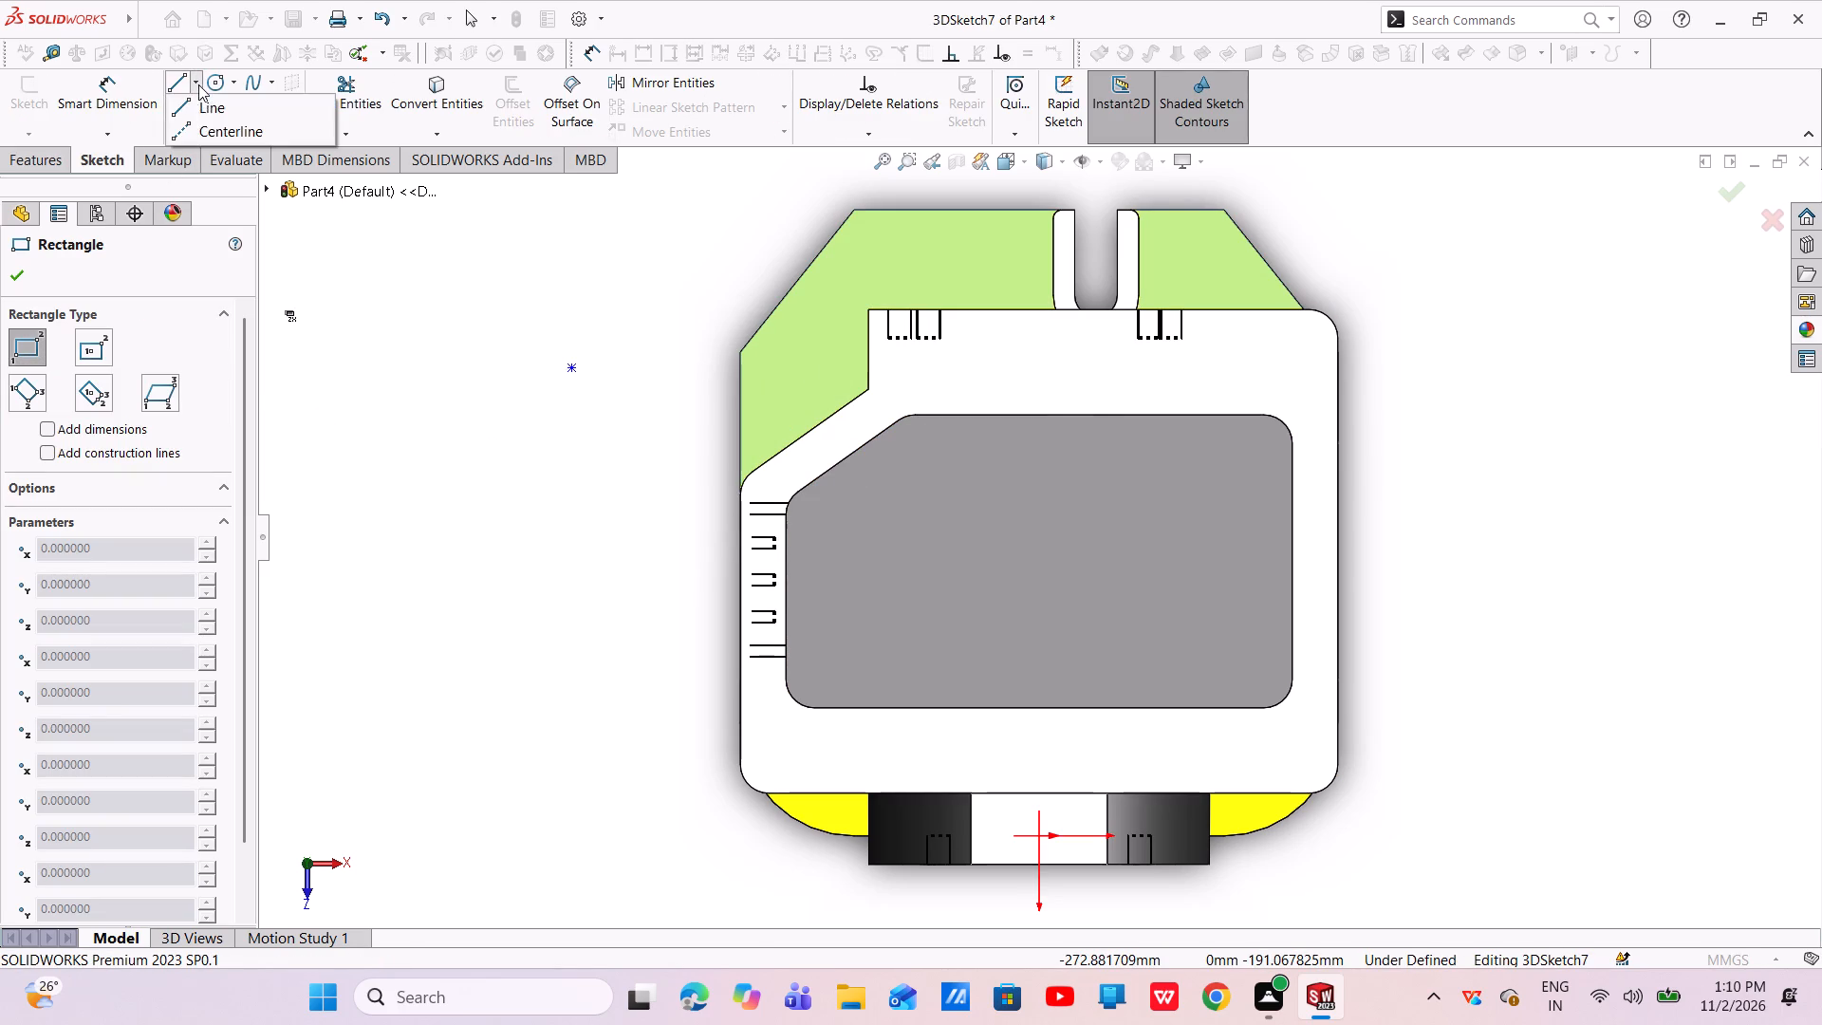
left_click(212, 122)
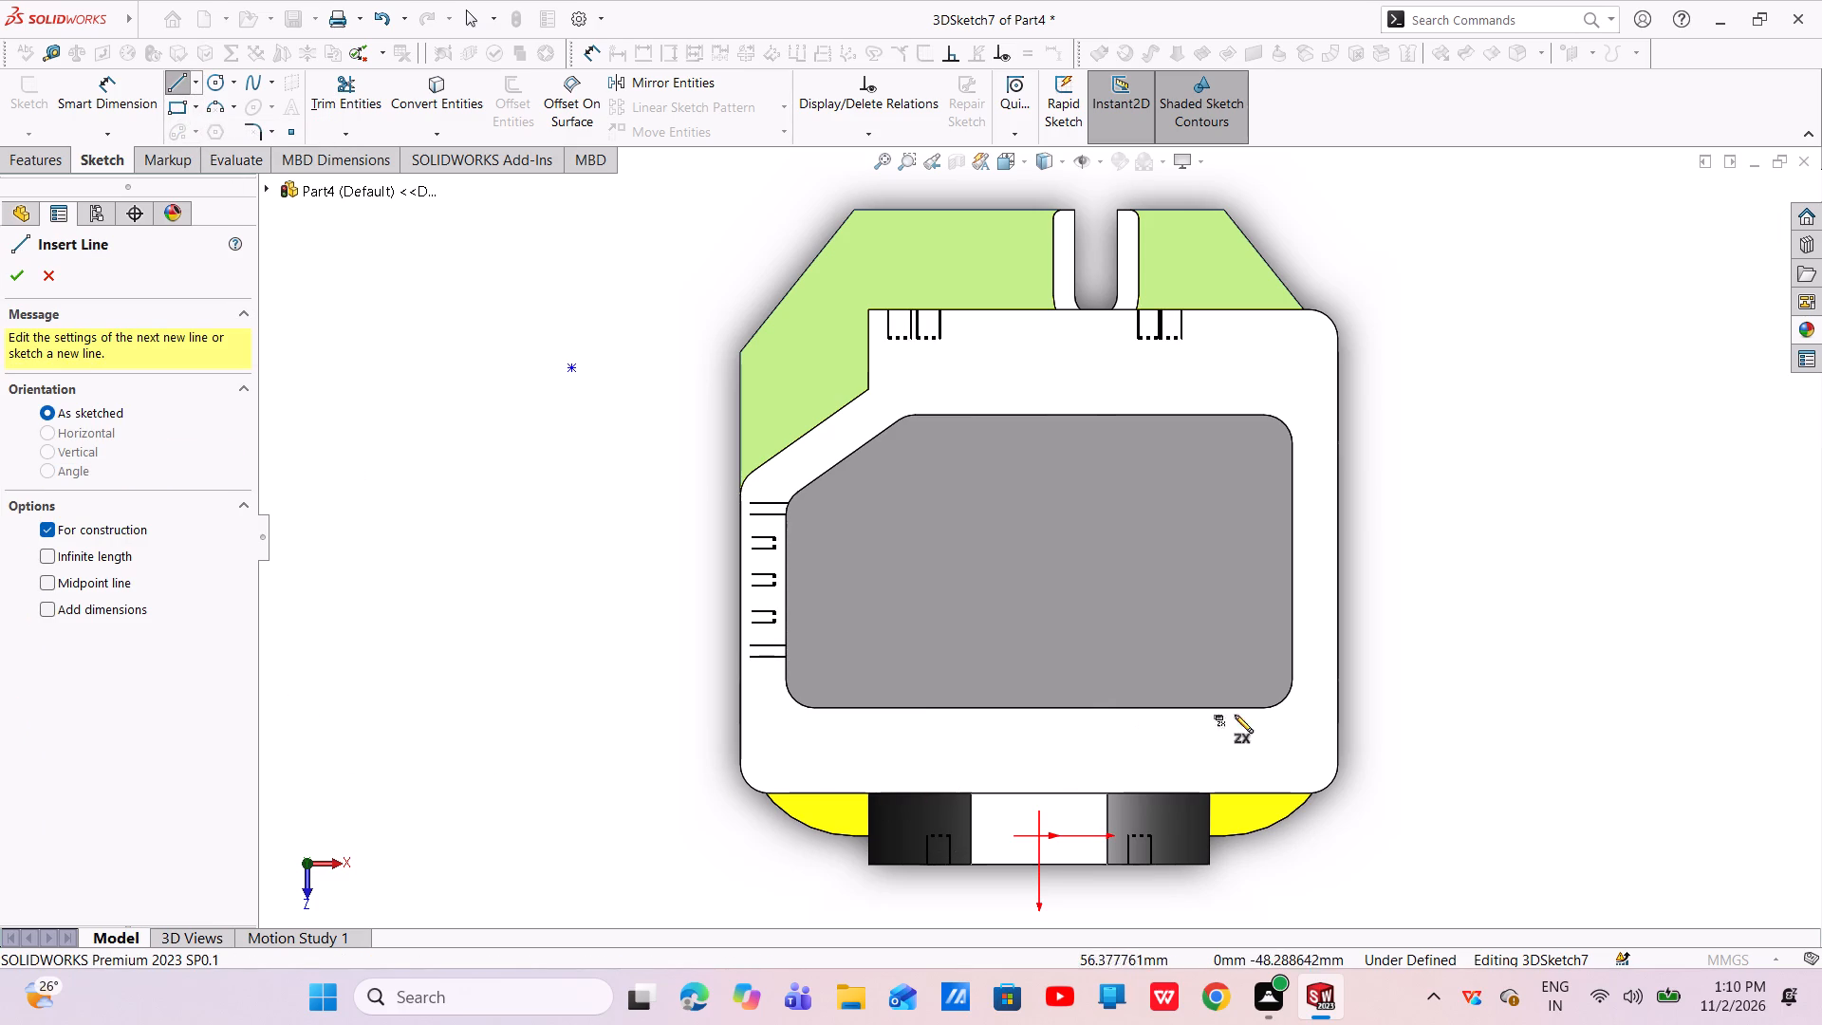
left_click(907, 371)
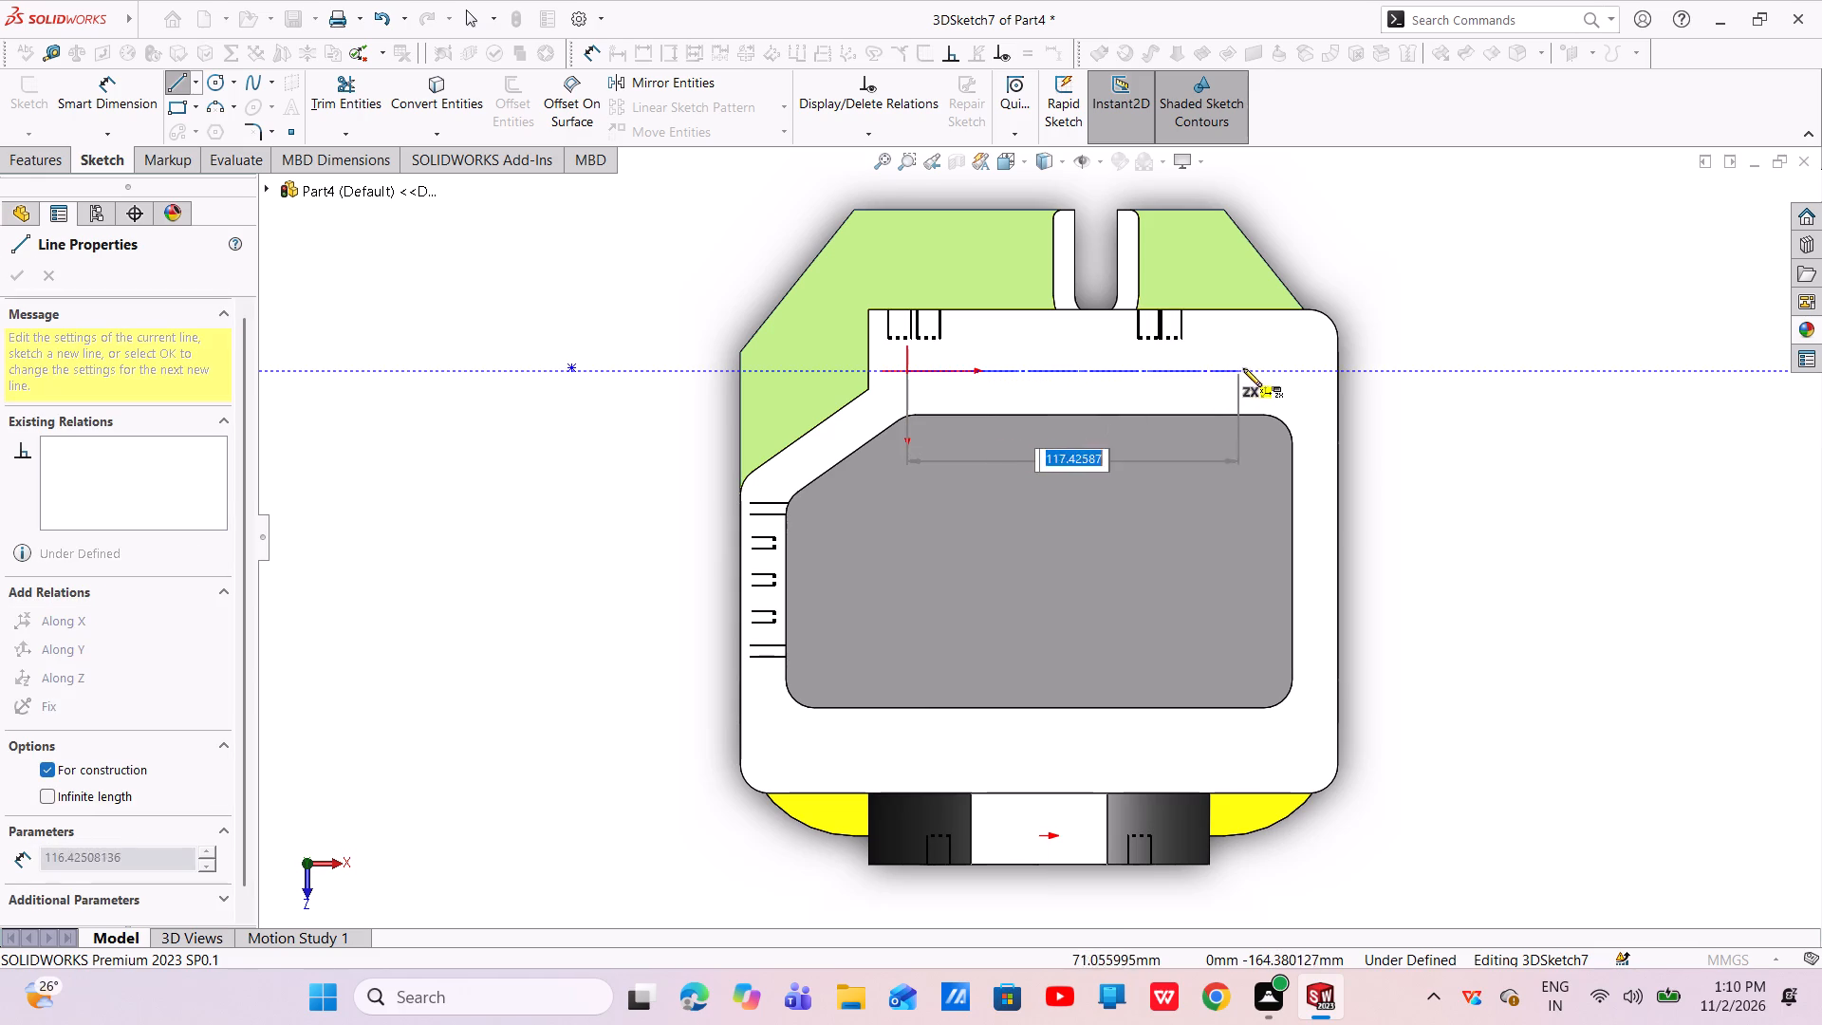
left_click(1282, 368)
right_click(1282, 368)
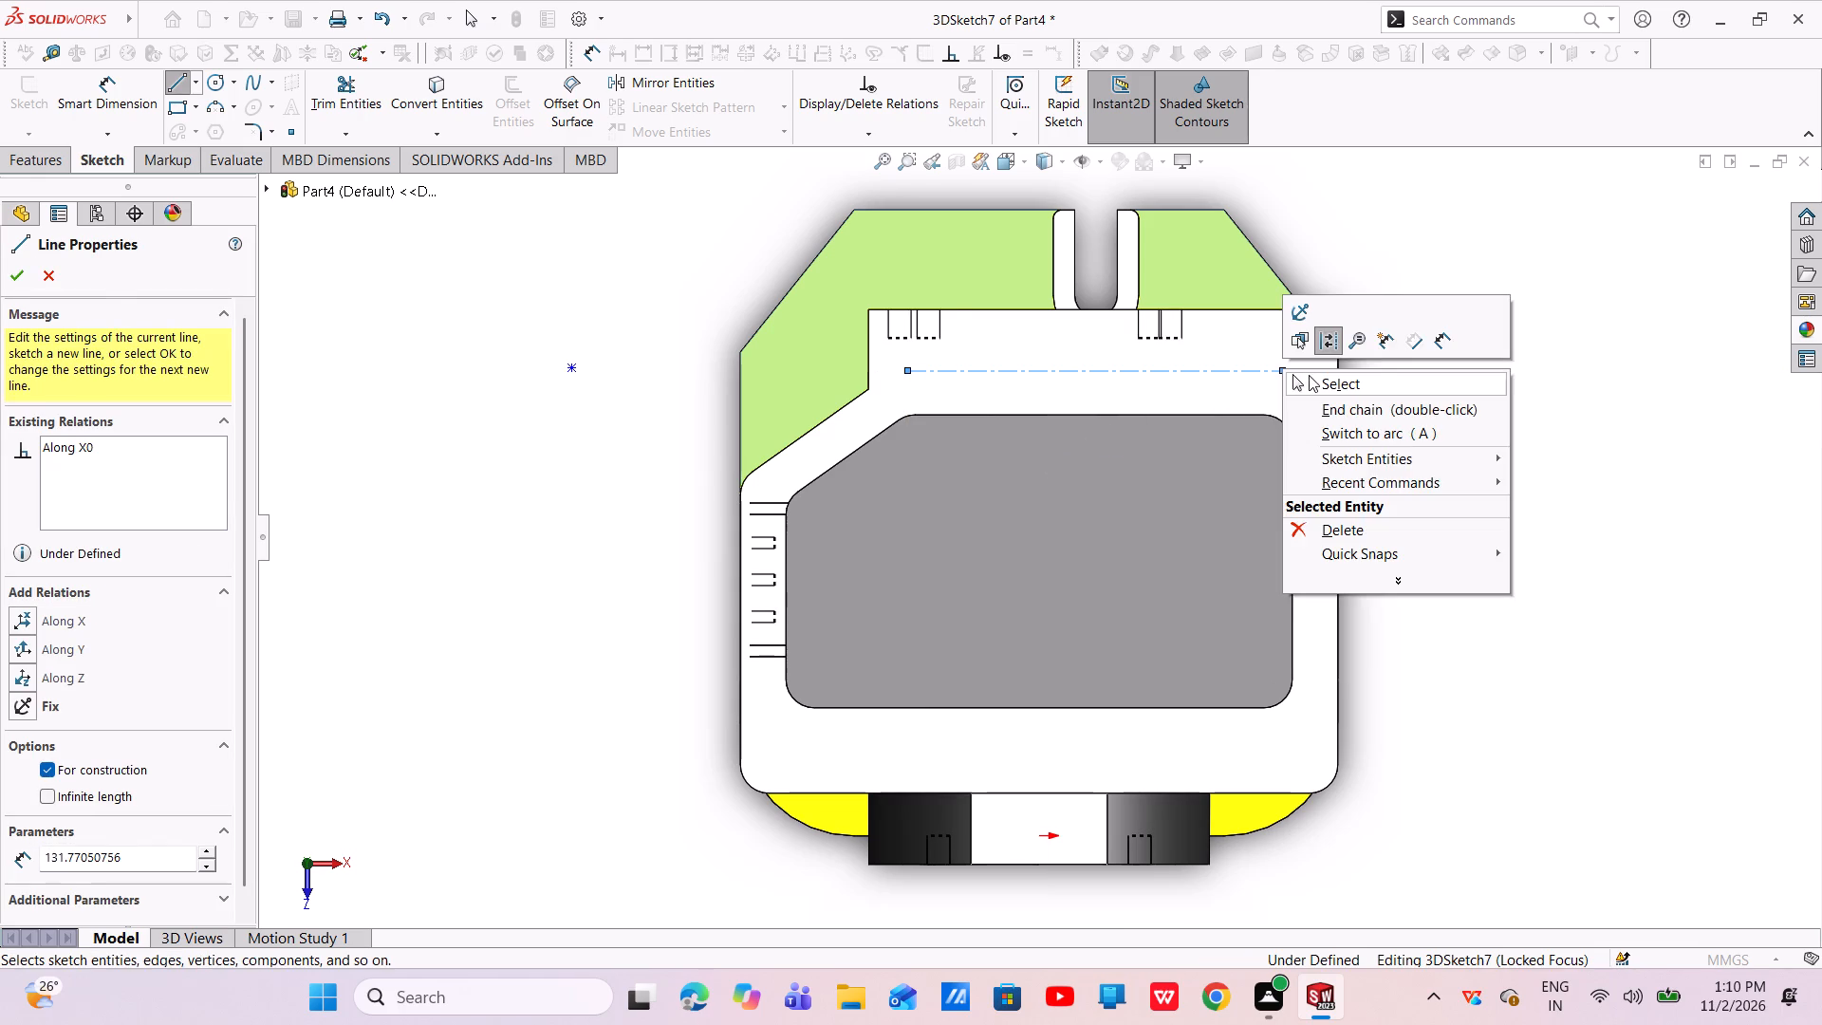
left_click(1314, 378)
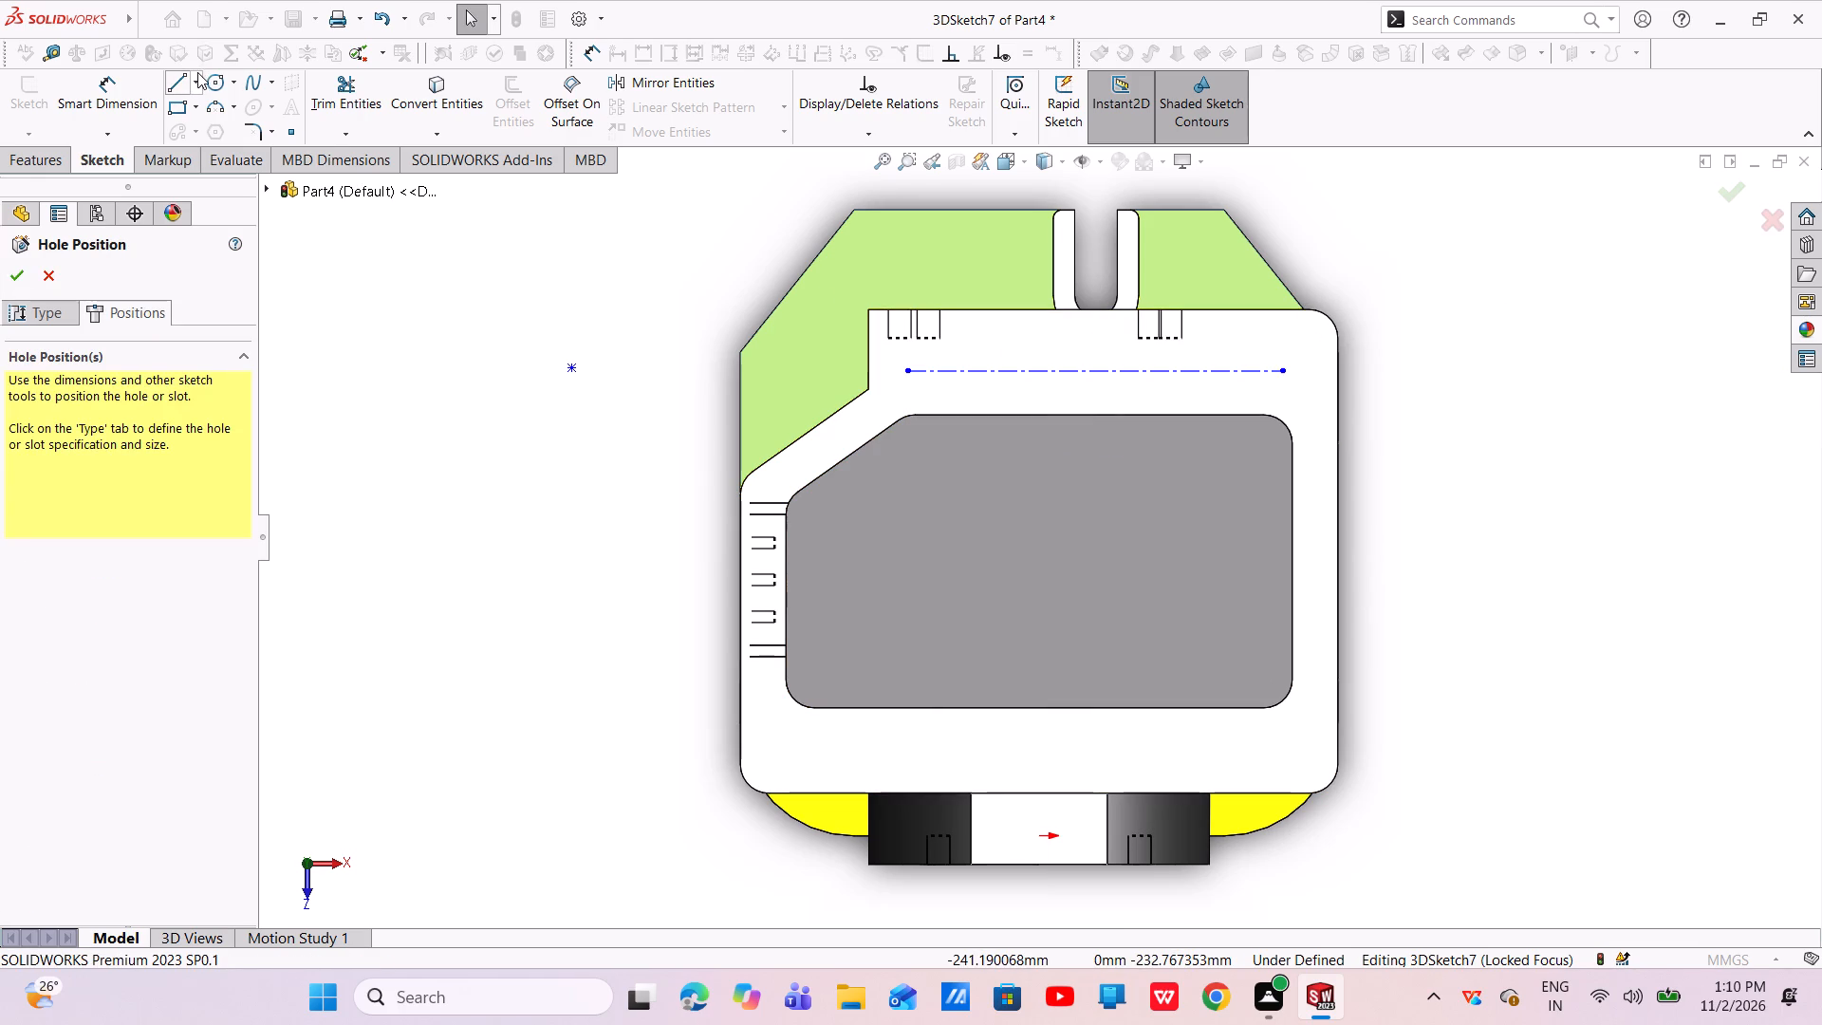
Sketch a second construction centerline about 176 mm long over the flange rim on the origin side, and leave the Line tool.
left_click(197, 72)
left_click(208, 133)
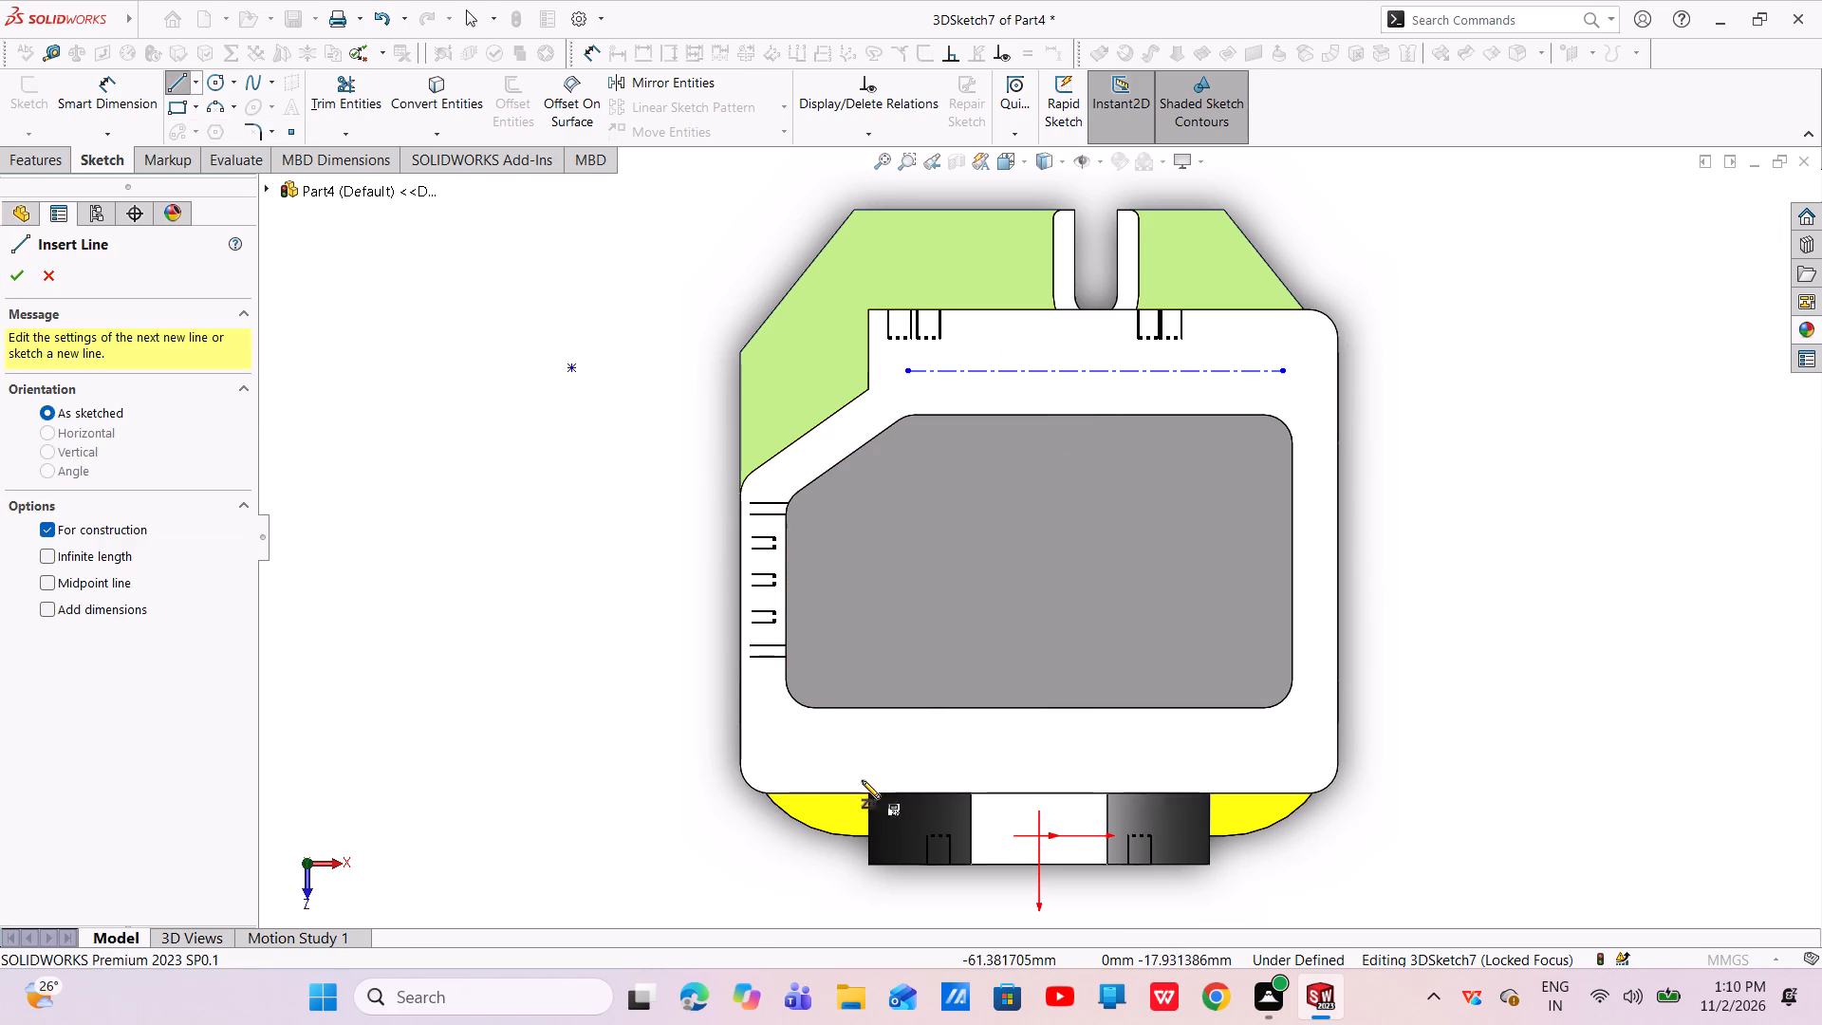
left_click(794, 748)
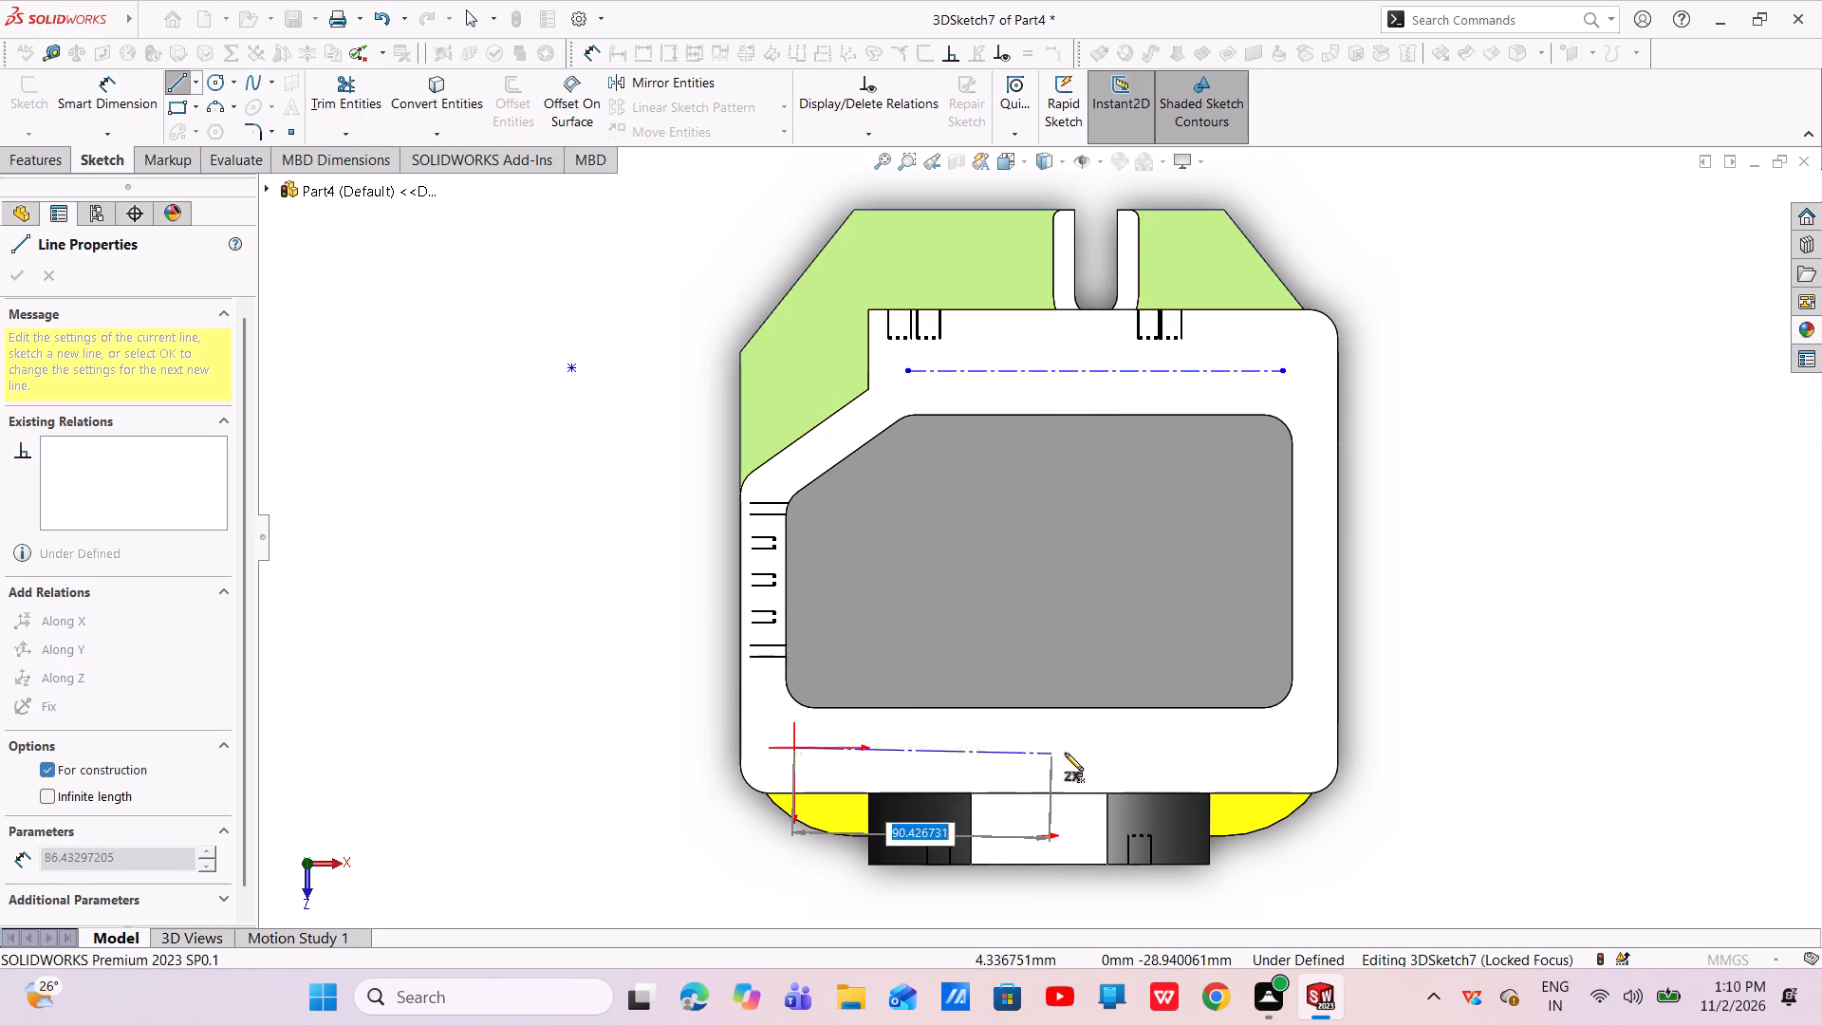
left_click(1295, 735)
right_click(1295, 735)
left_click(1326, 746)
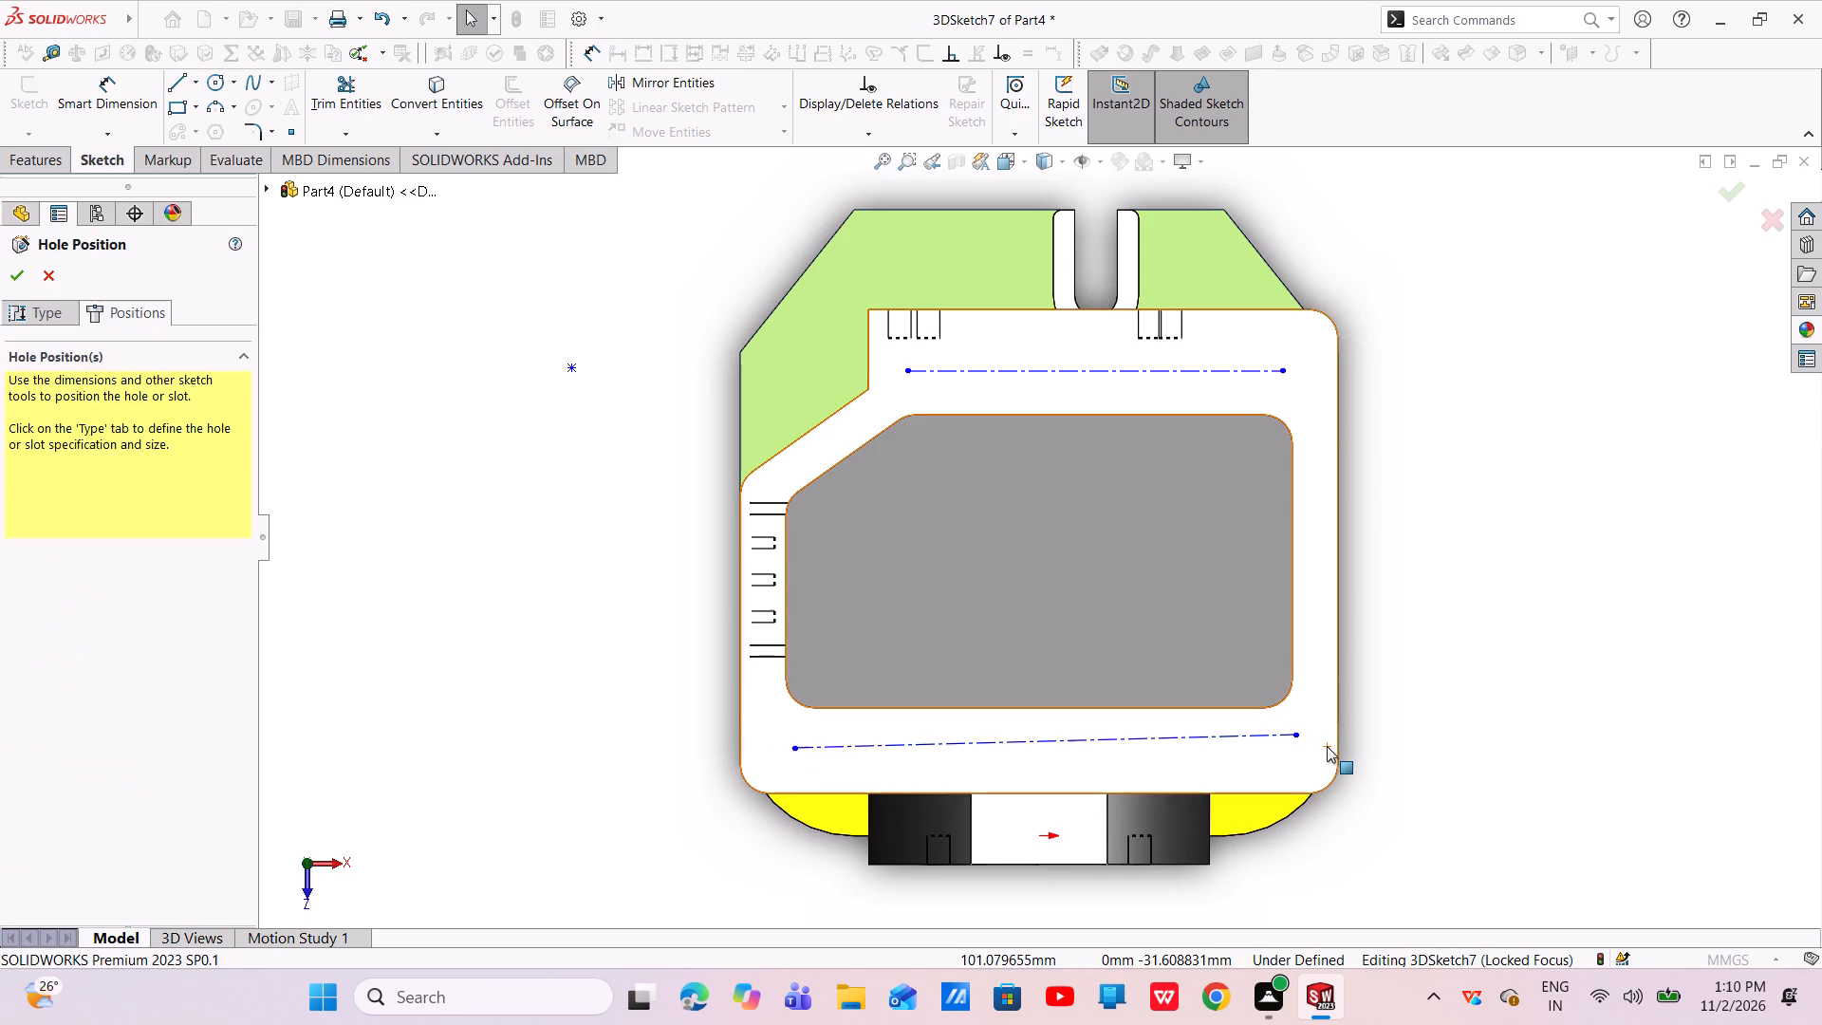
Reposition the +X endpoint of the origin-side rim centerline so the line runs nearly along X, about 175 mm long.
left_click(1202, 737)
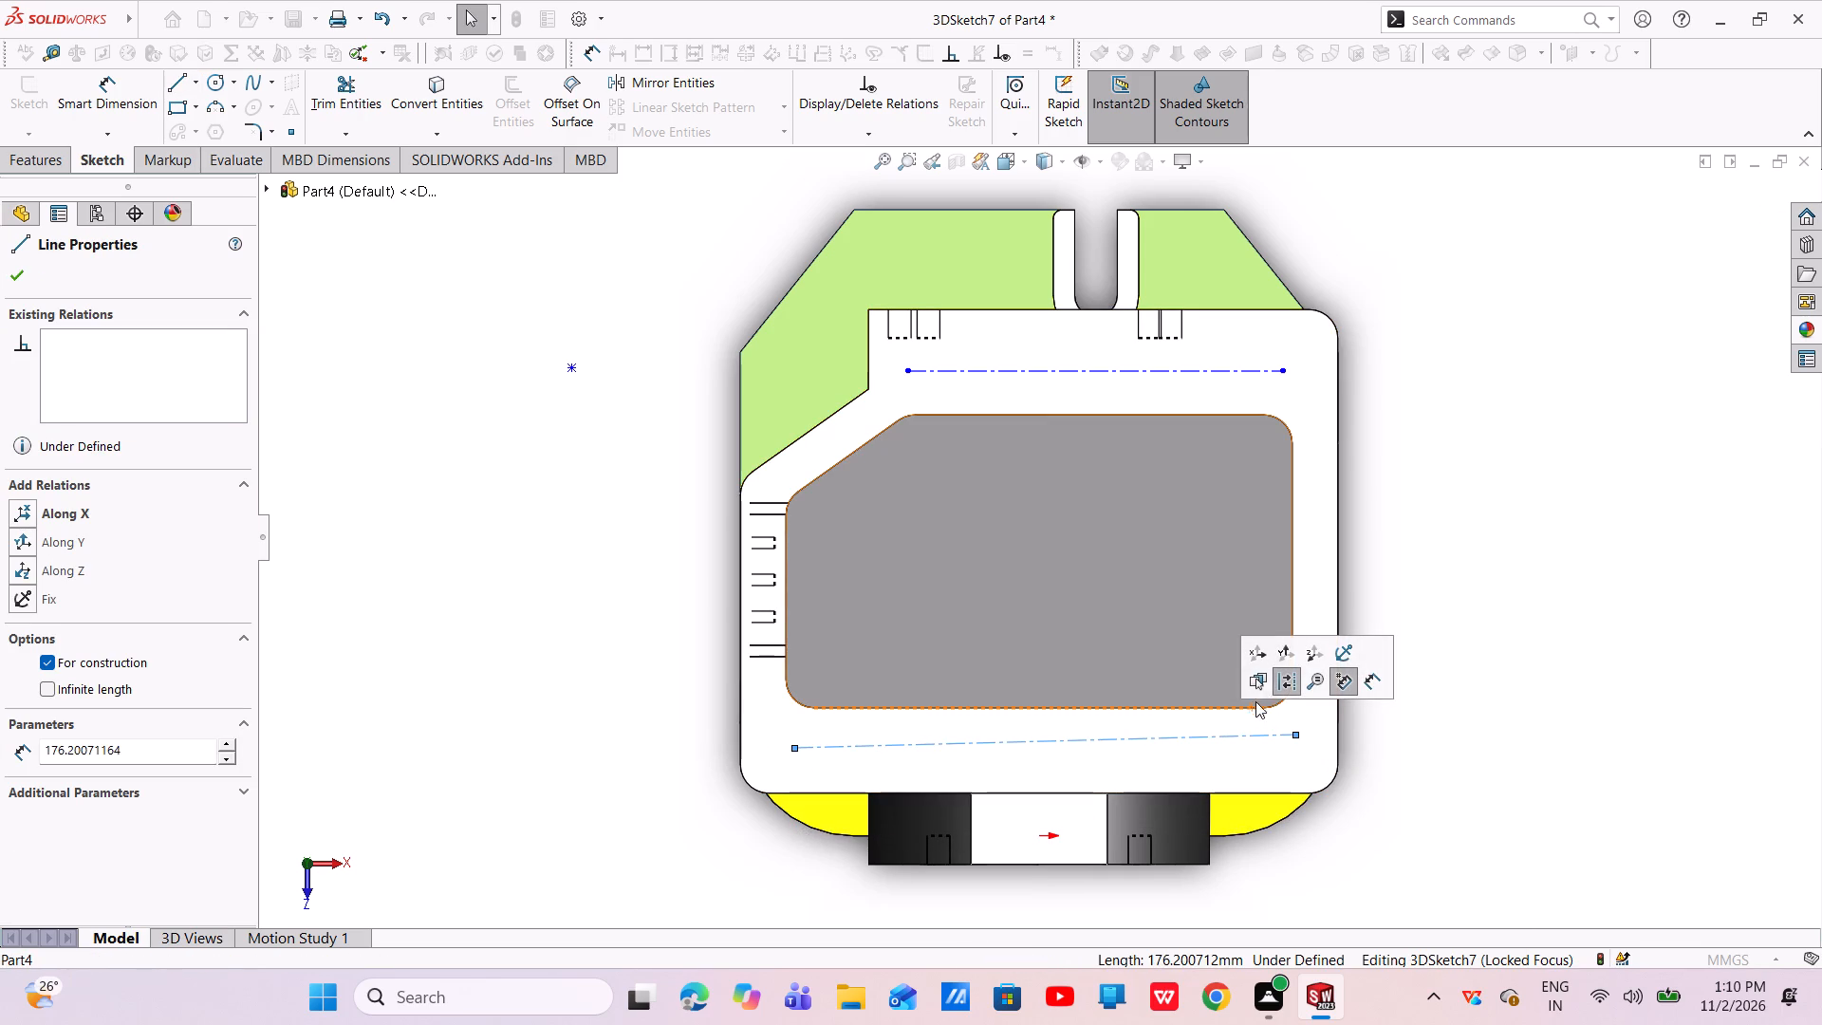
key("Escape")
key("Escape")
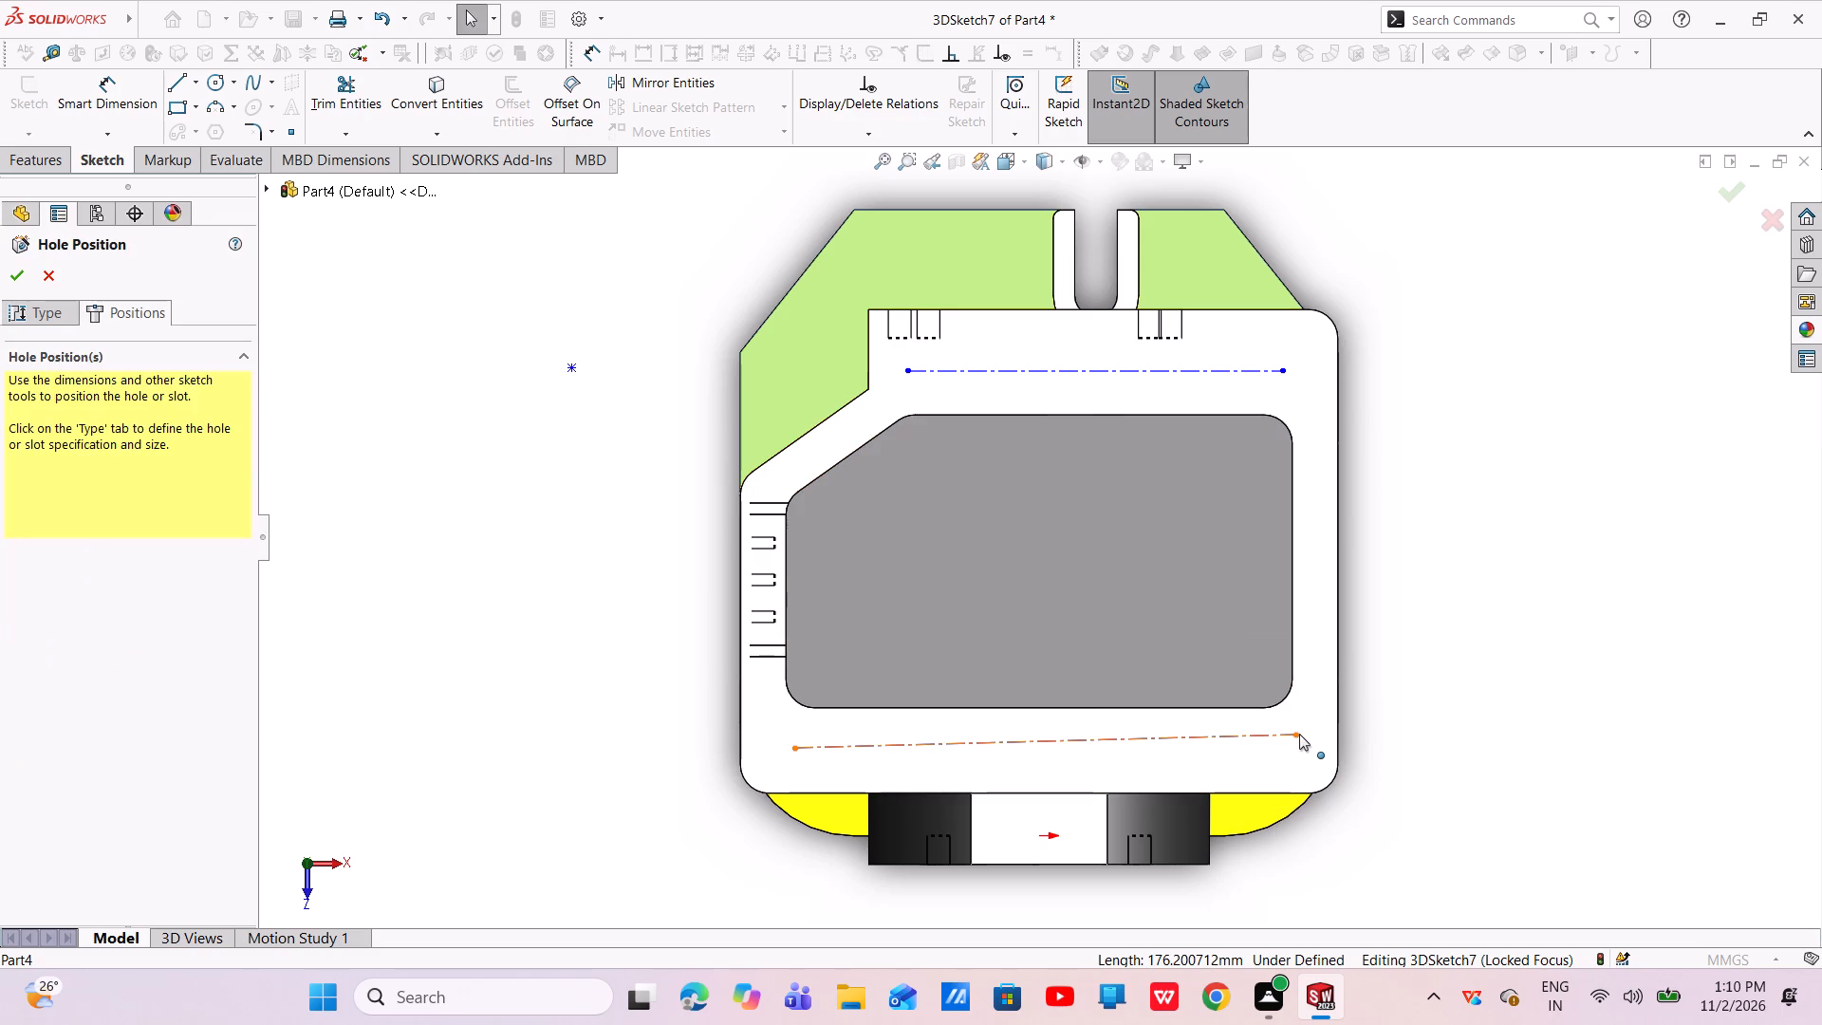
left_click_drag(1298, 734, 1302, 763)
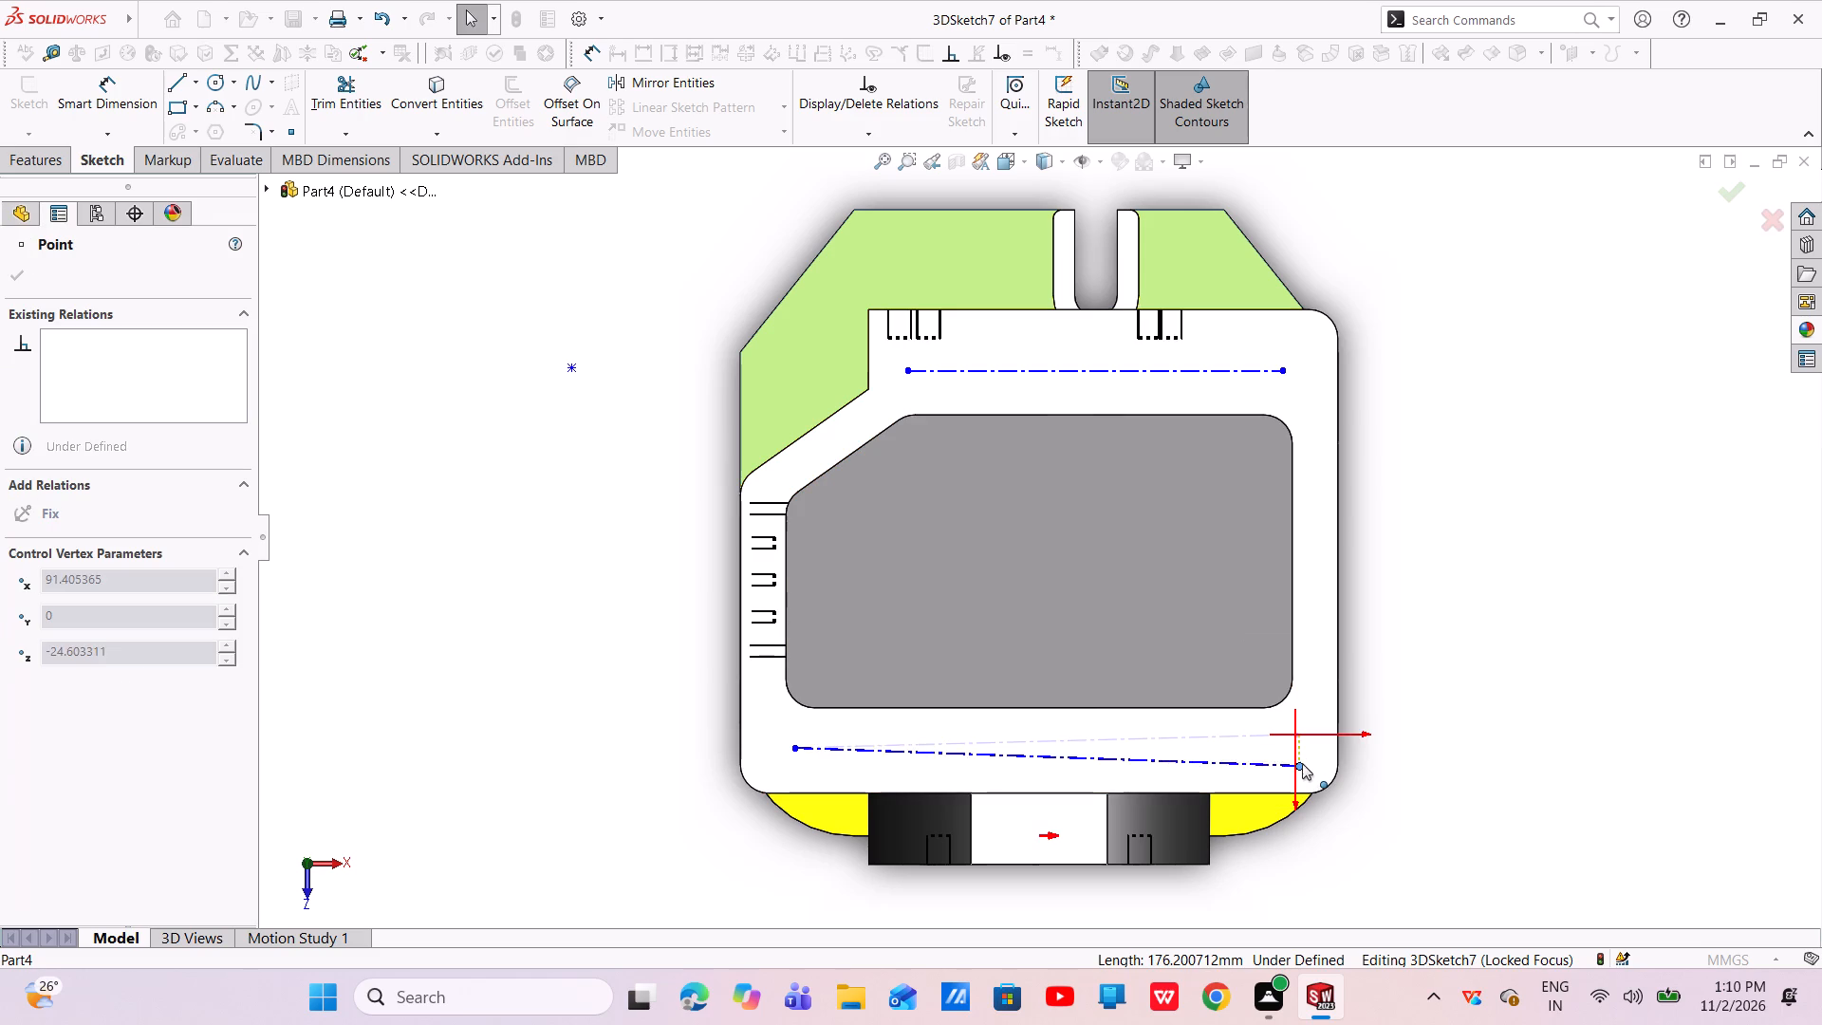
left_click_drag(1302, 763, 1294, 744)
key("Escape")
key("Escape")
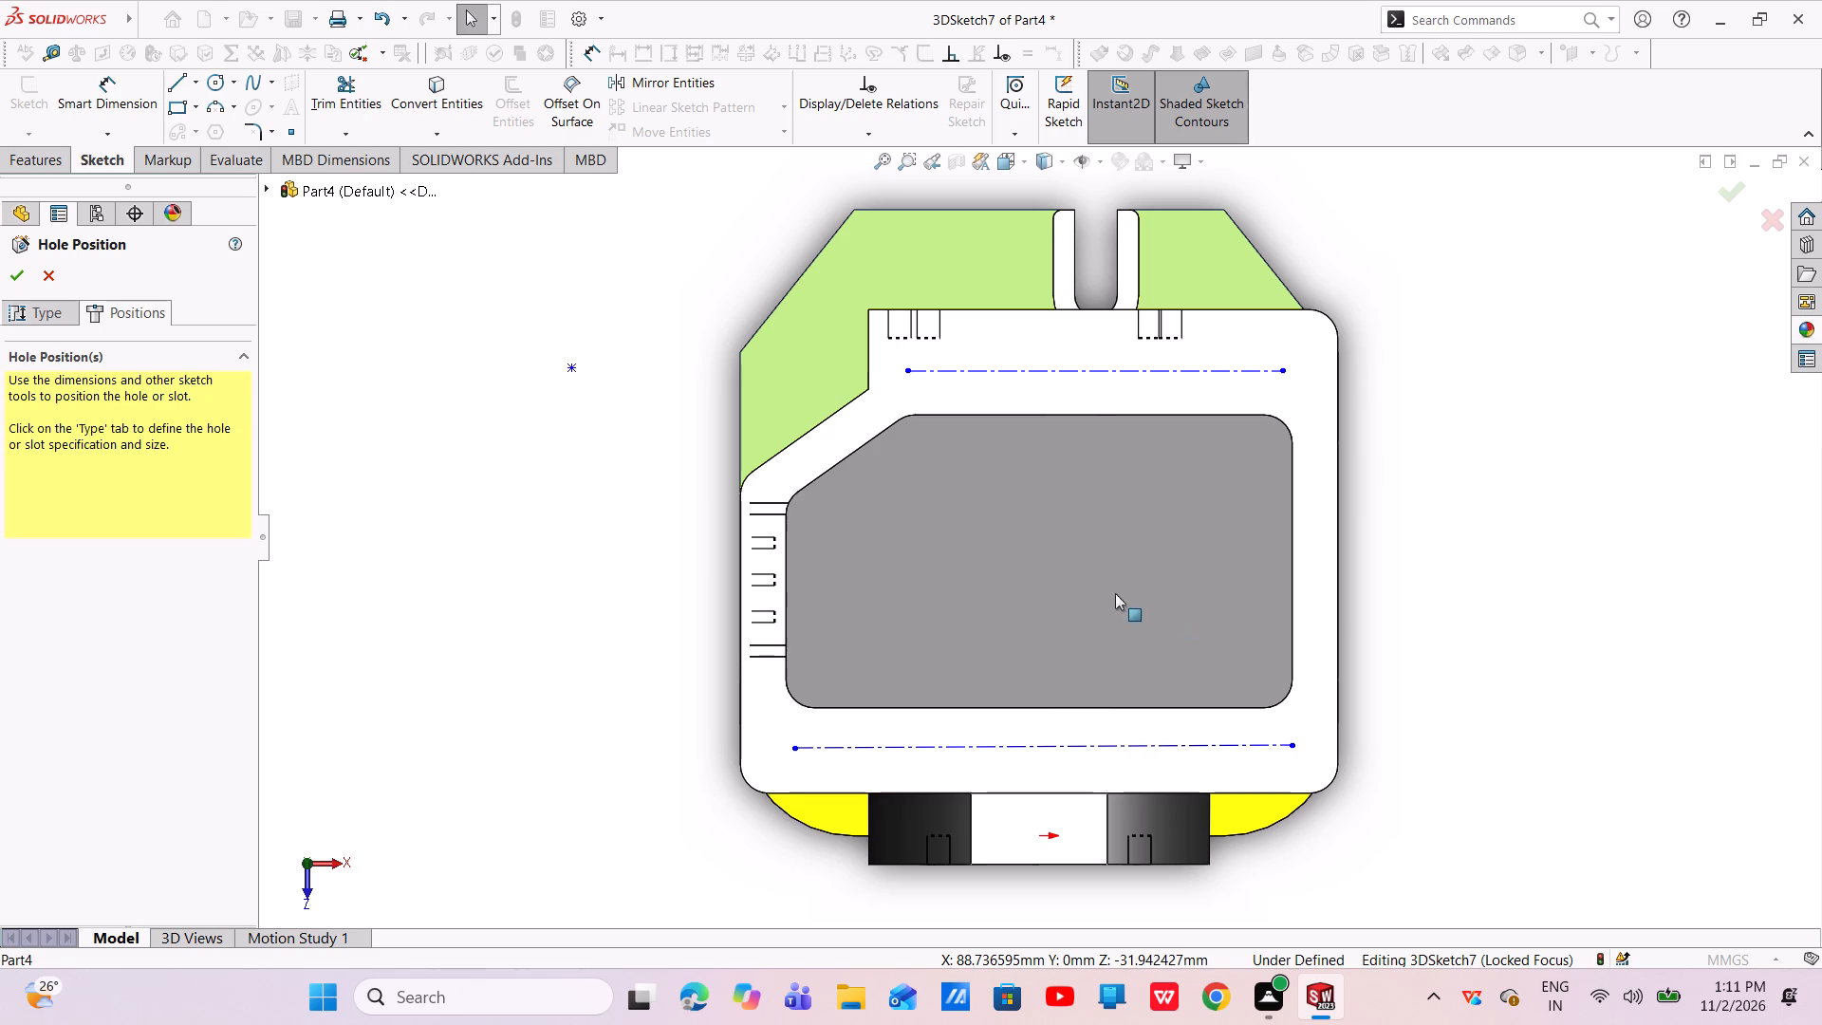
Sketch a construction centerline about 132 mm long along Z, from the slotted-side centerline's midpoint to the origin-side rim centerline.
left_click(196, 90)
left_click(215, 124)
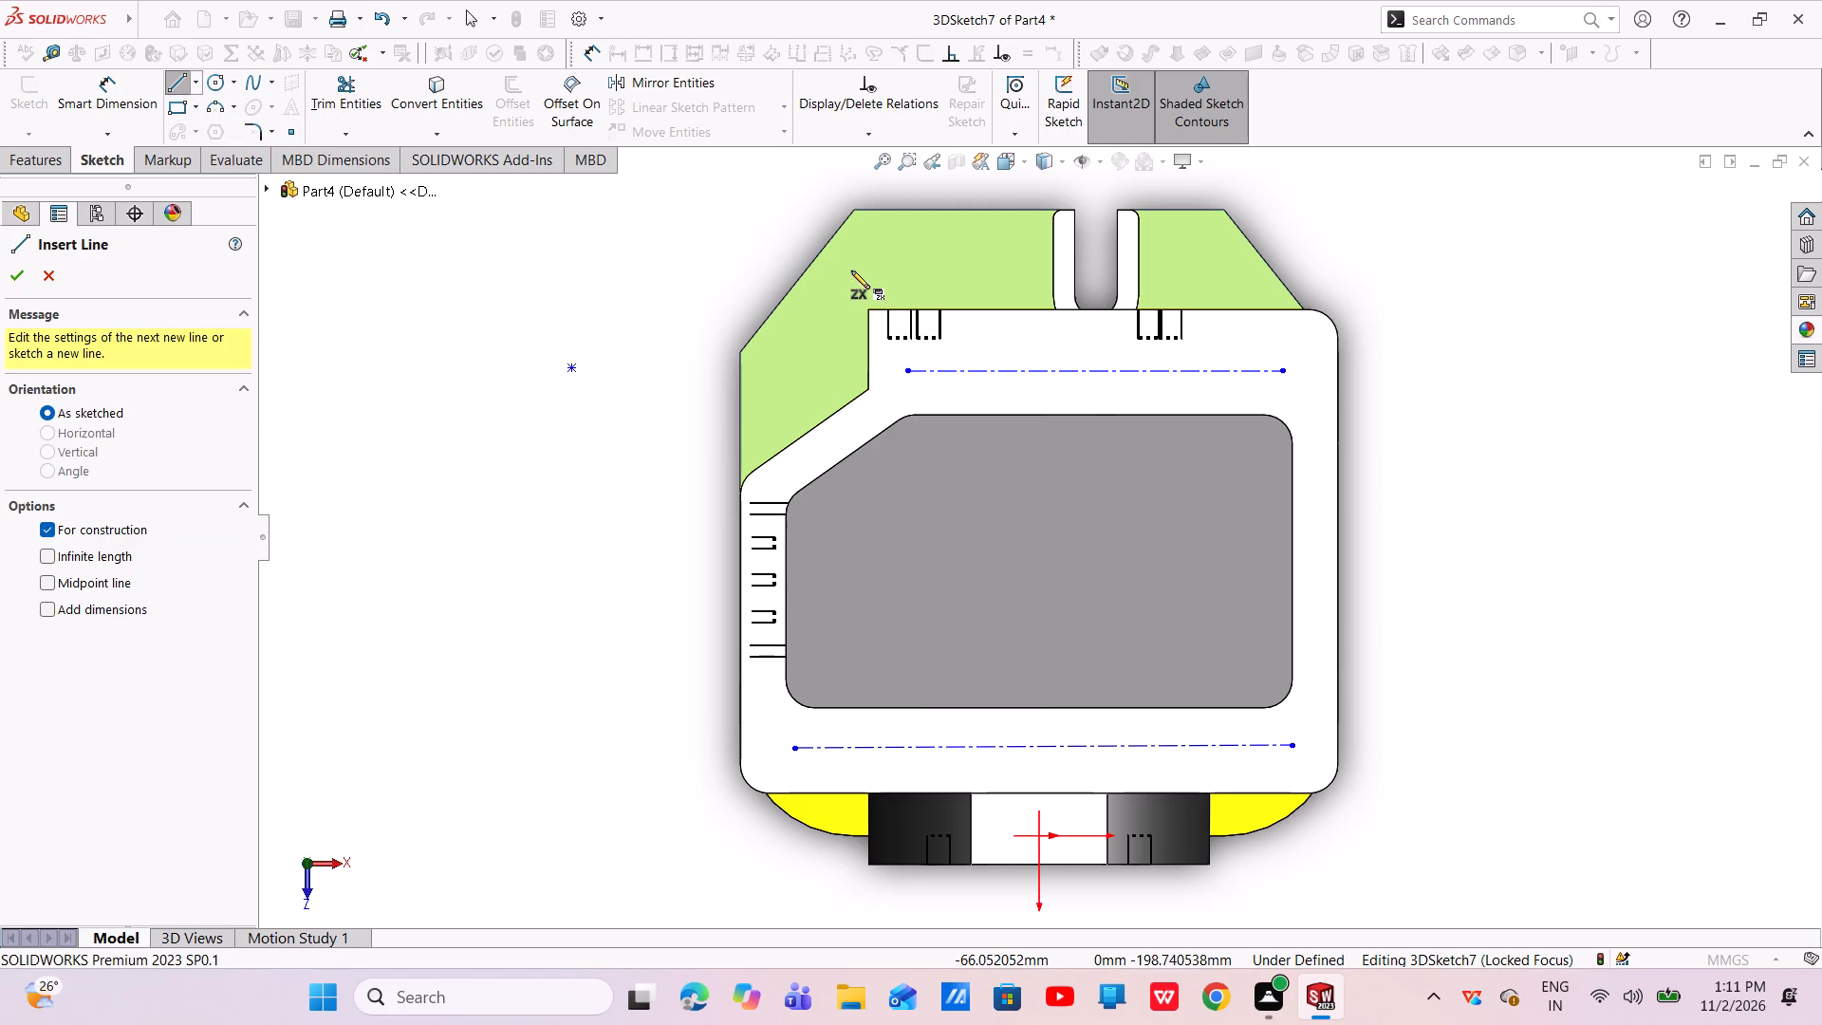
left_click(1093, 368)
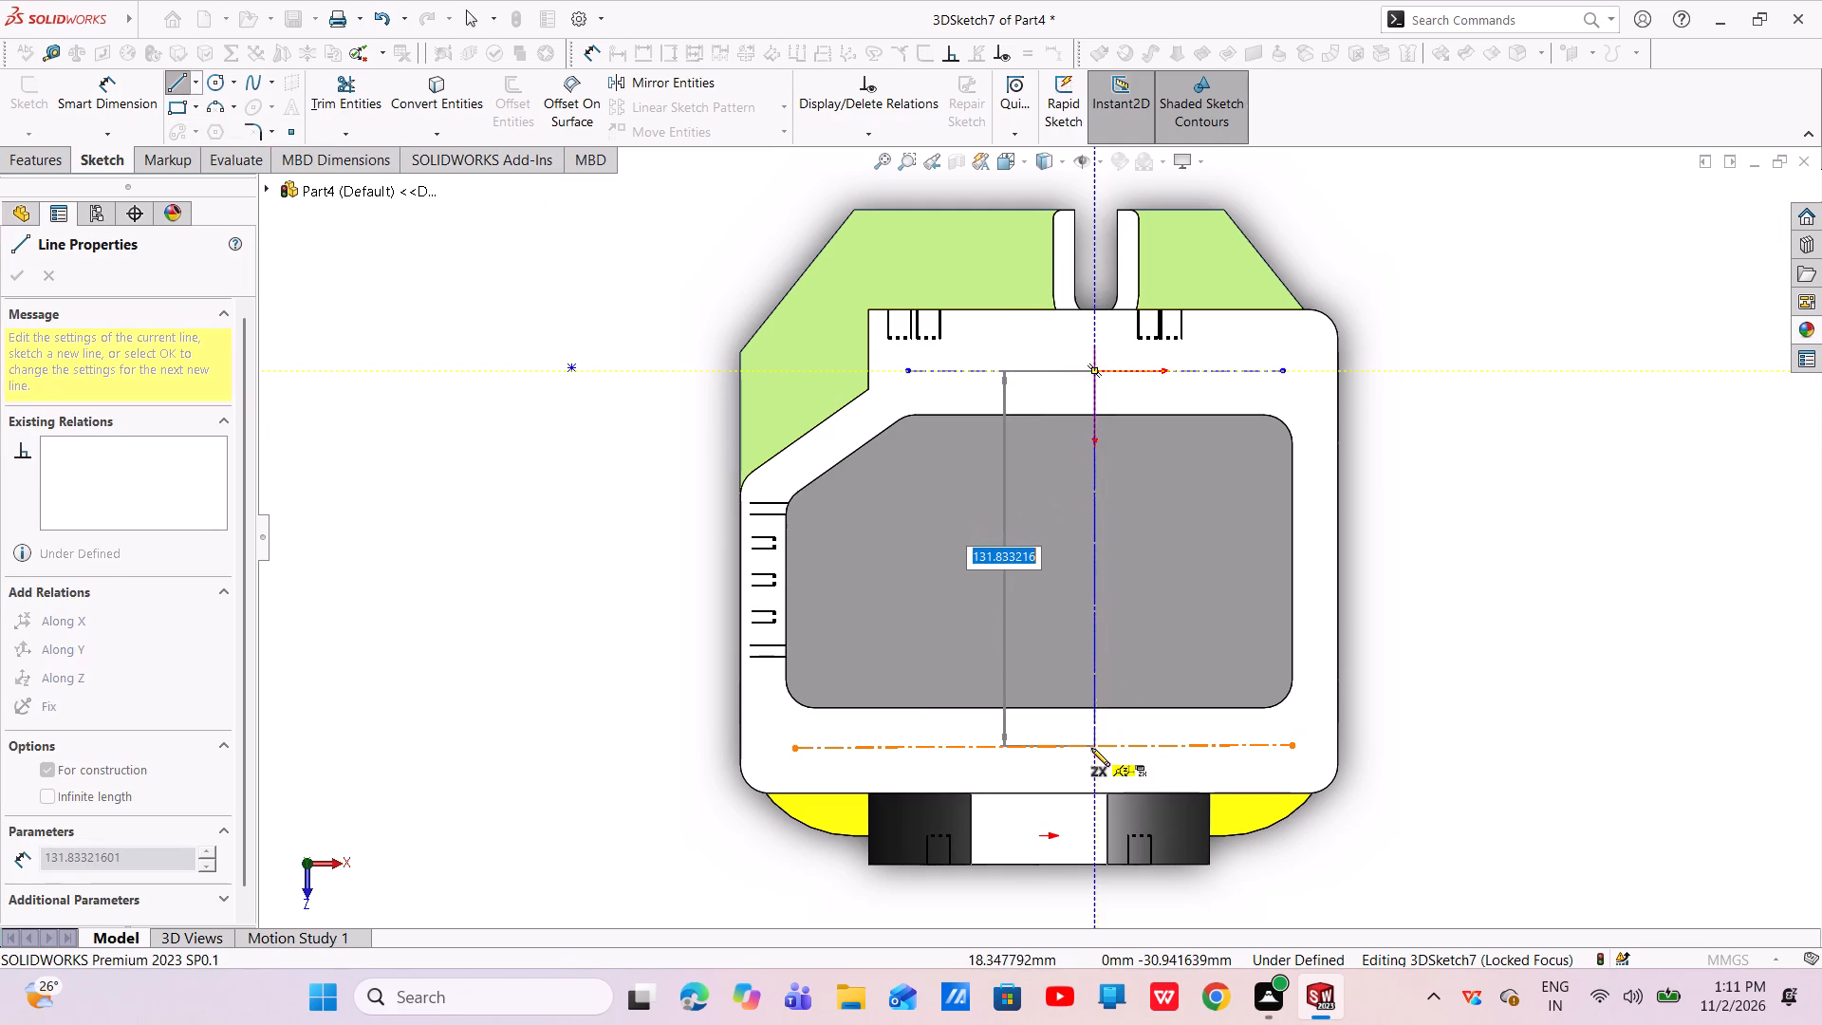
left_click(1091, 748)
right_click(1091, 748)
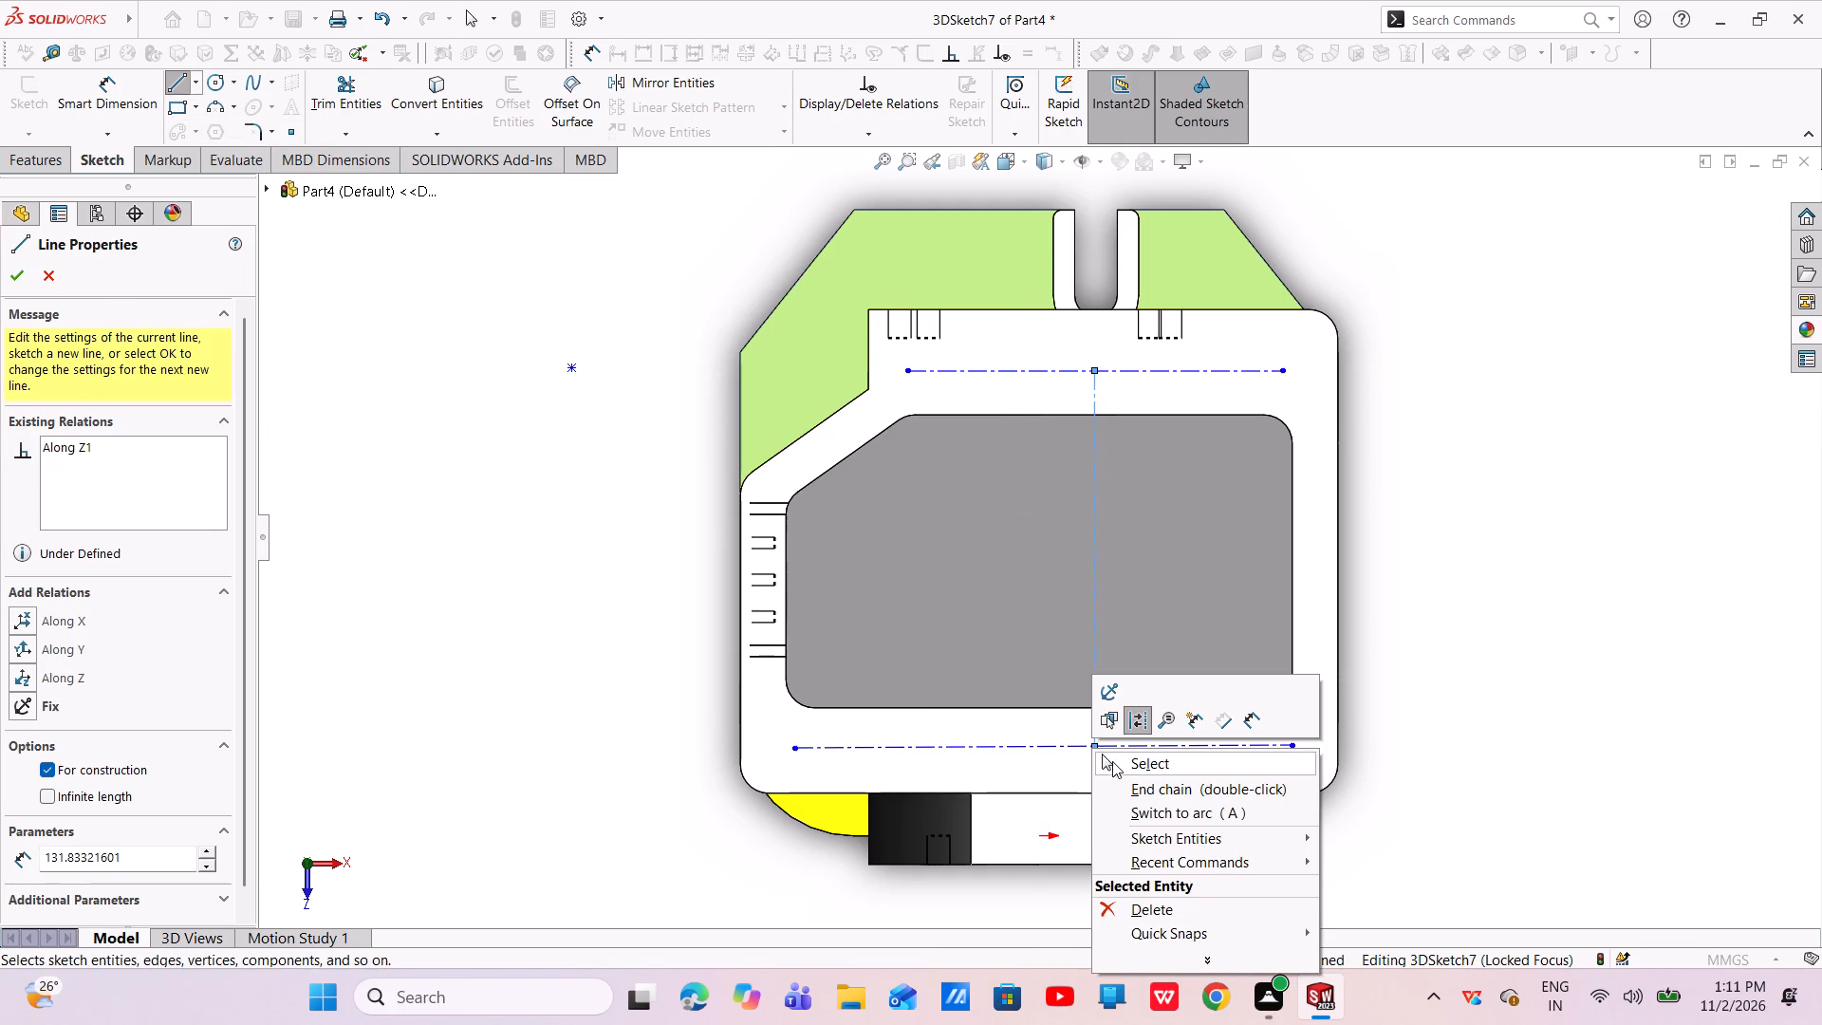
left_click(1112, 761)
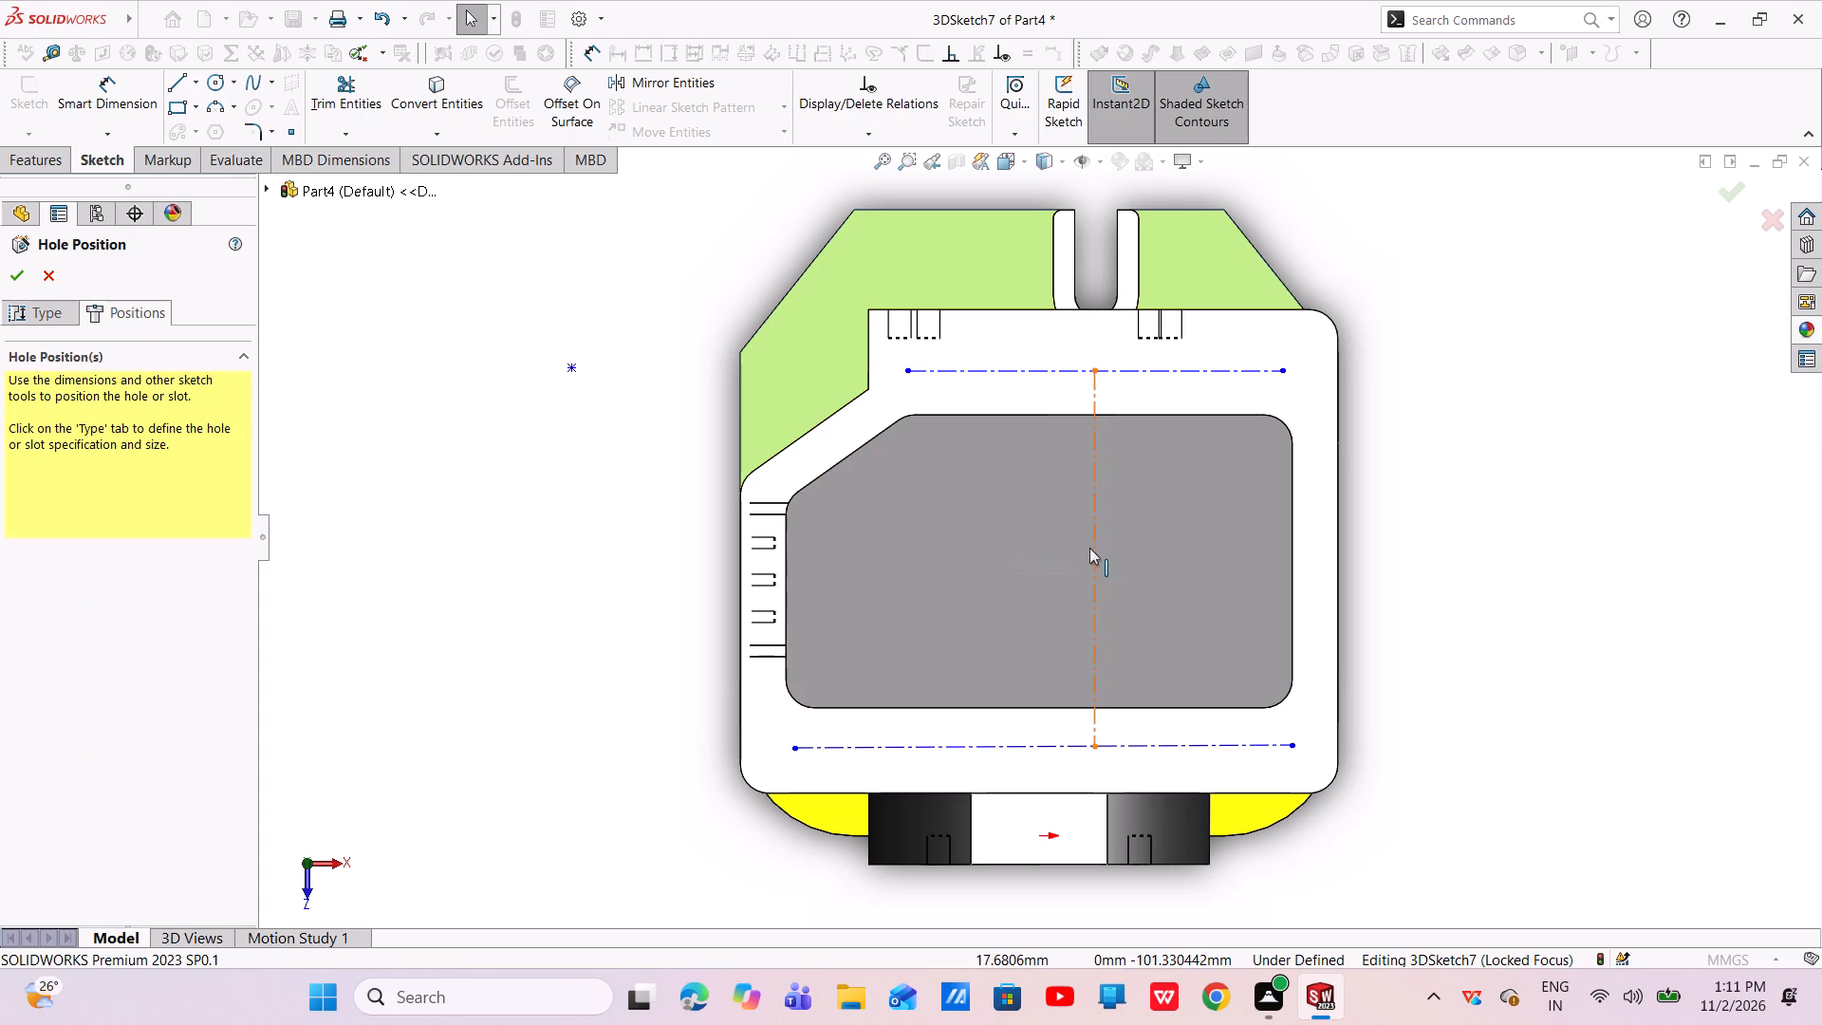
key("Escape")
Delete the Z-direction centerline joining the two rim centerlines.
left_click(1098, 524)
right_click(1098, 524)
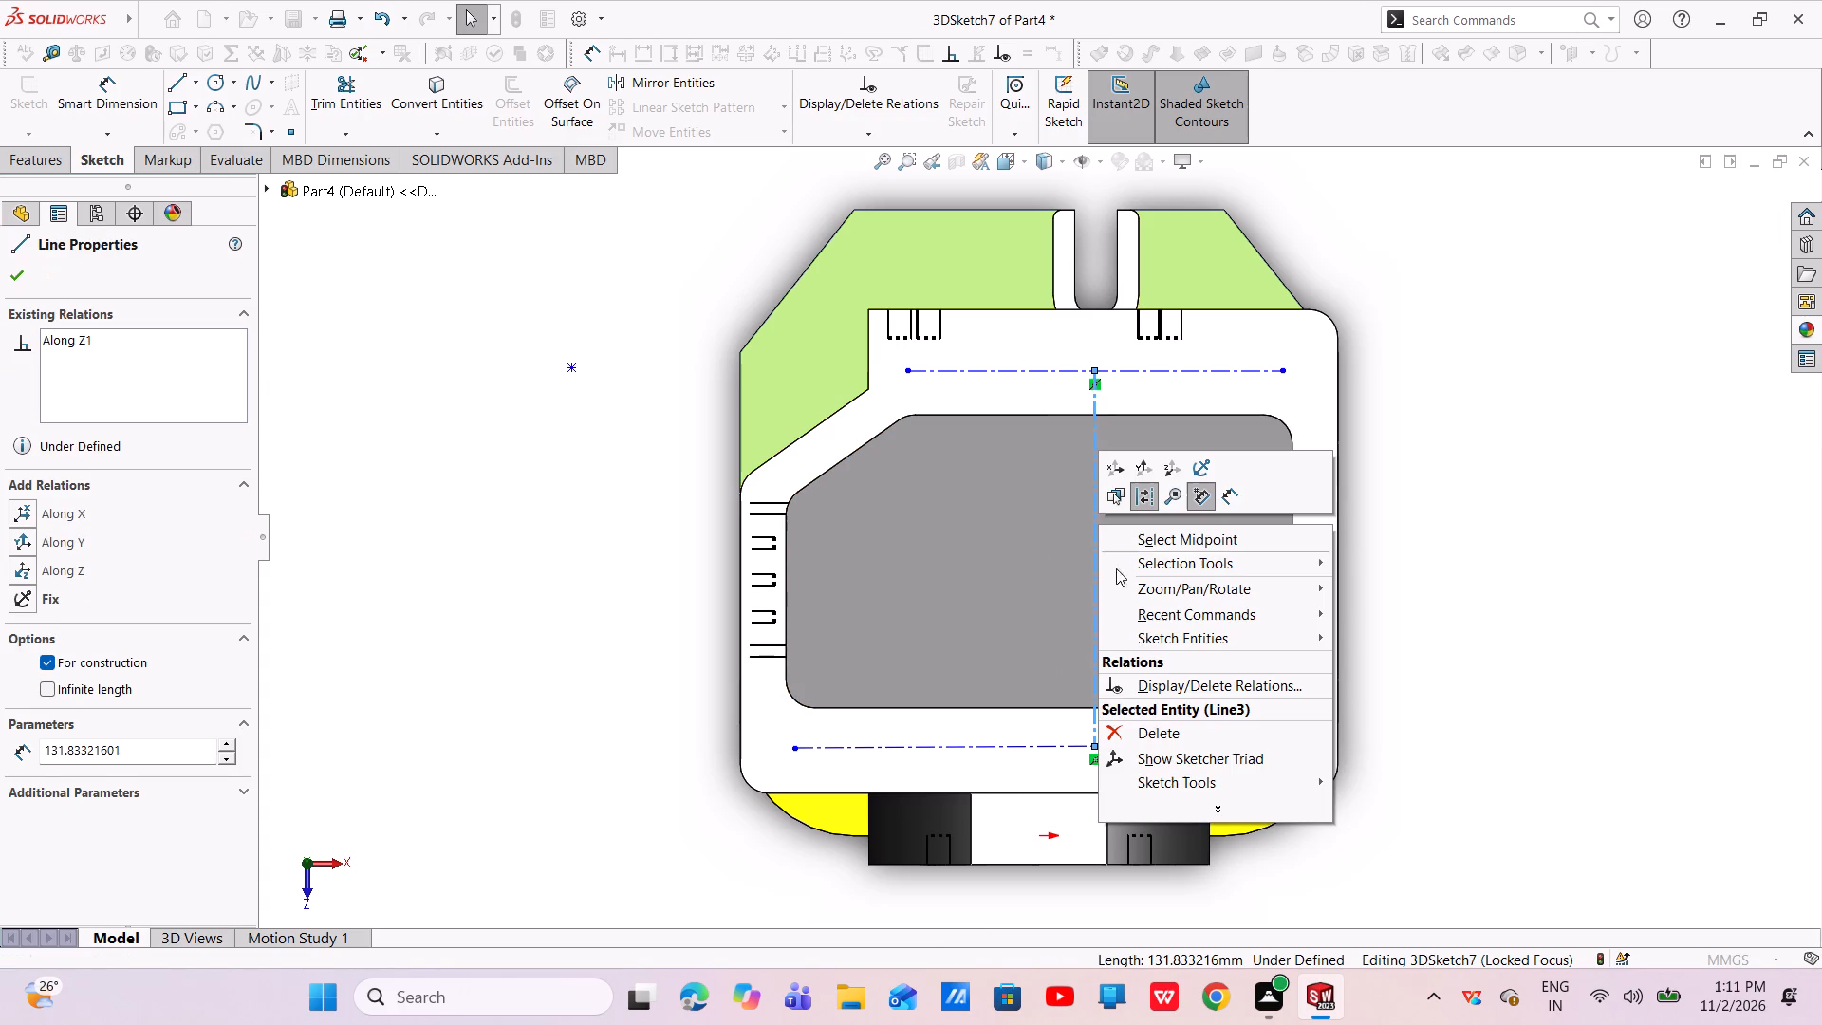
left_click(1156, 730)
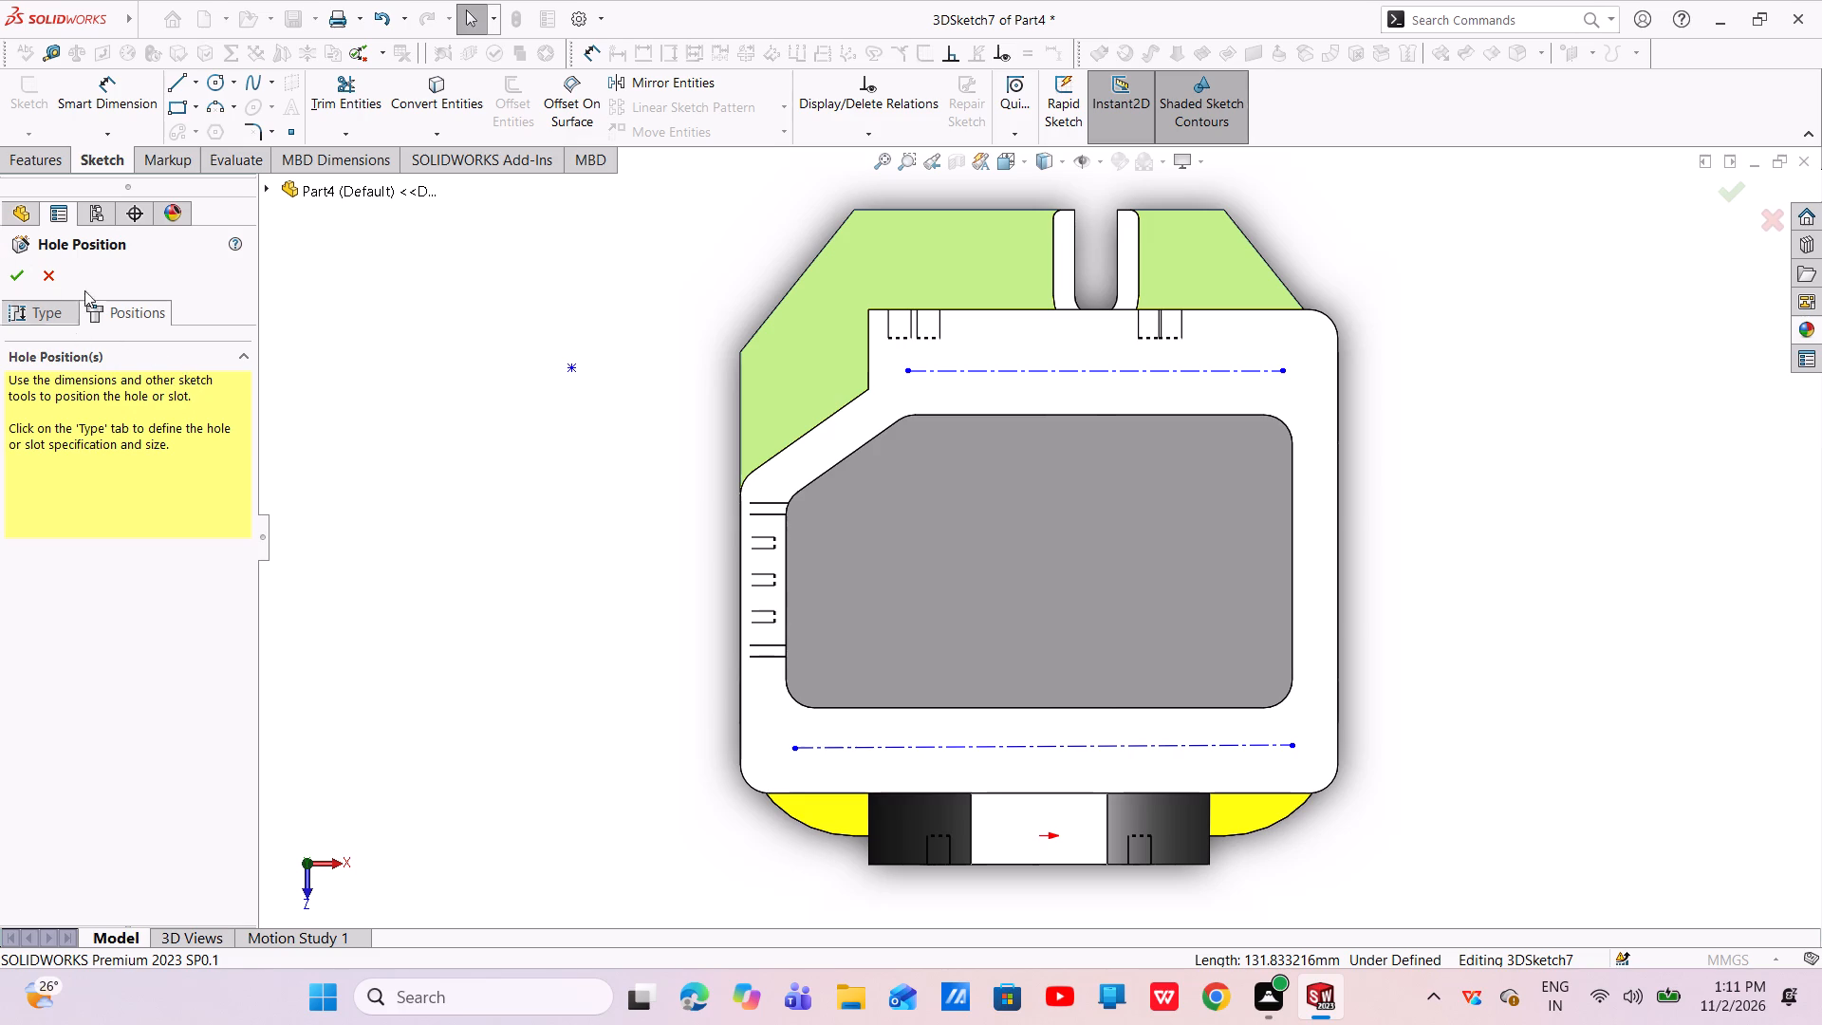
Sketch a construction centerline along Z from the origin across the opening to just beyond the slotted-side rim centerline.
left_click(190, 91)
left_click(199, 133)
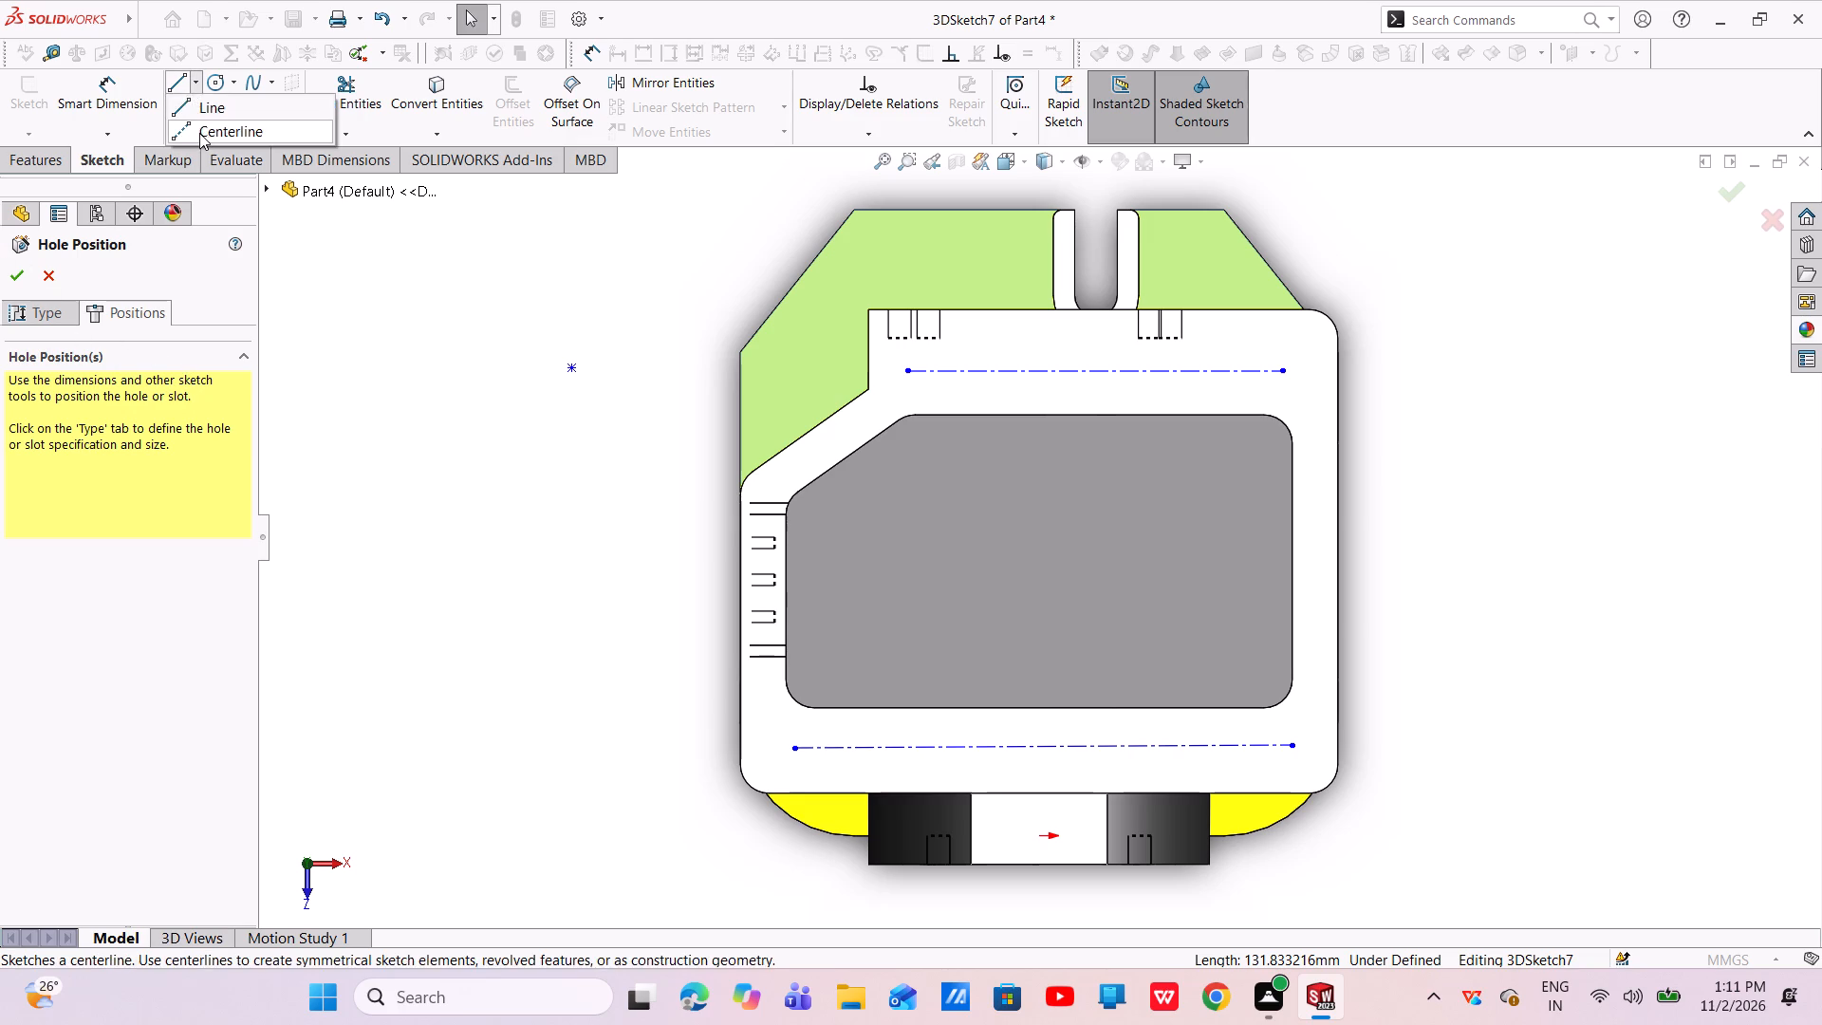
left_click(1037, 840)
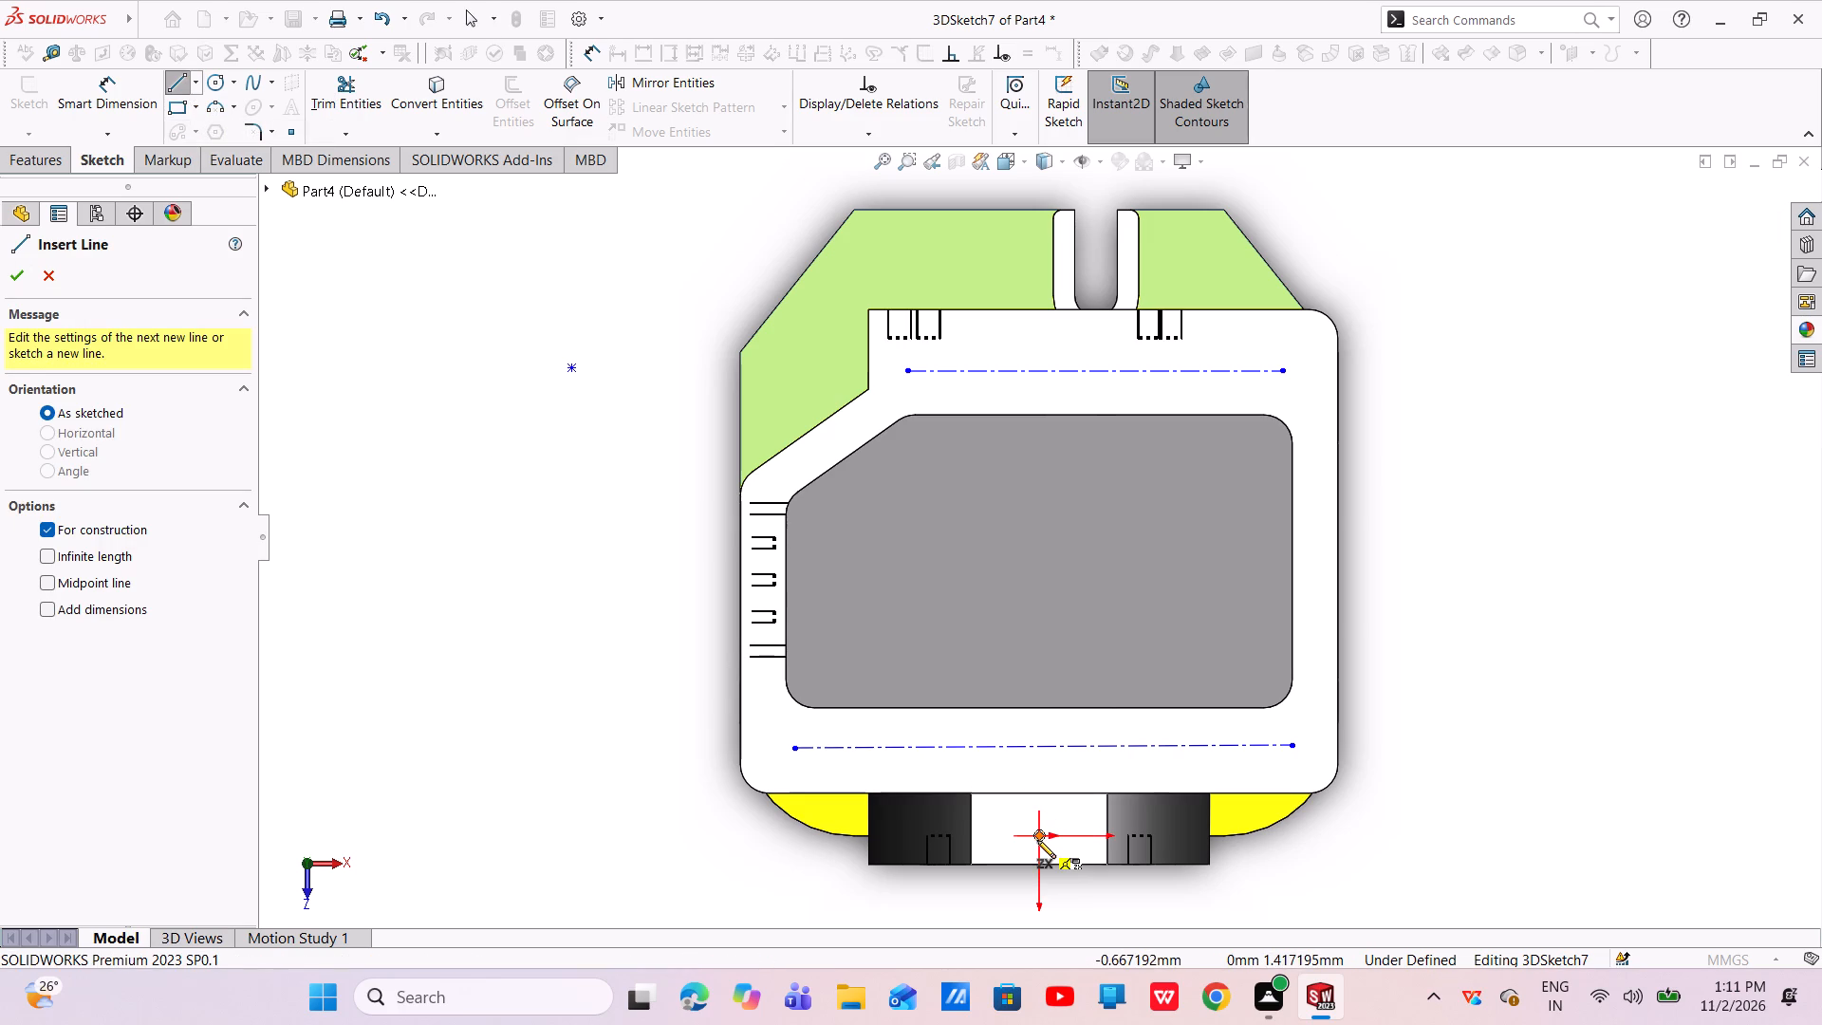
left_click(1038, 333)
right_click(1038, 333)
left_click(1077, 352)
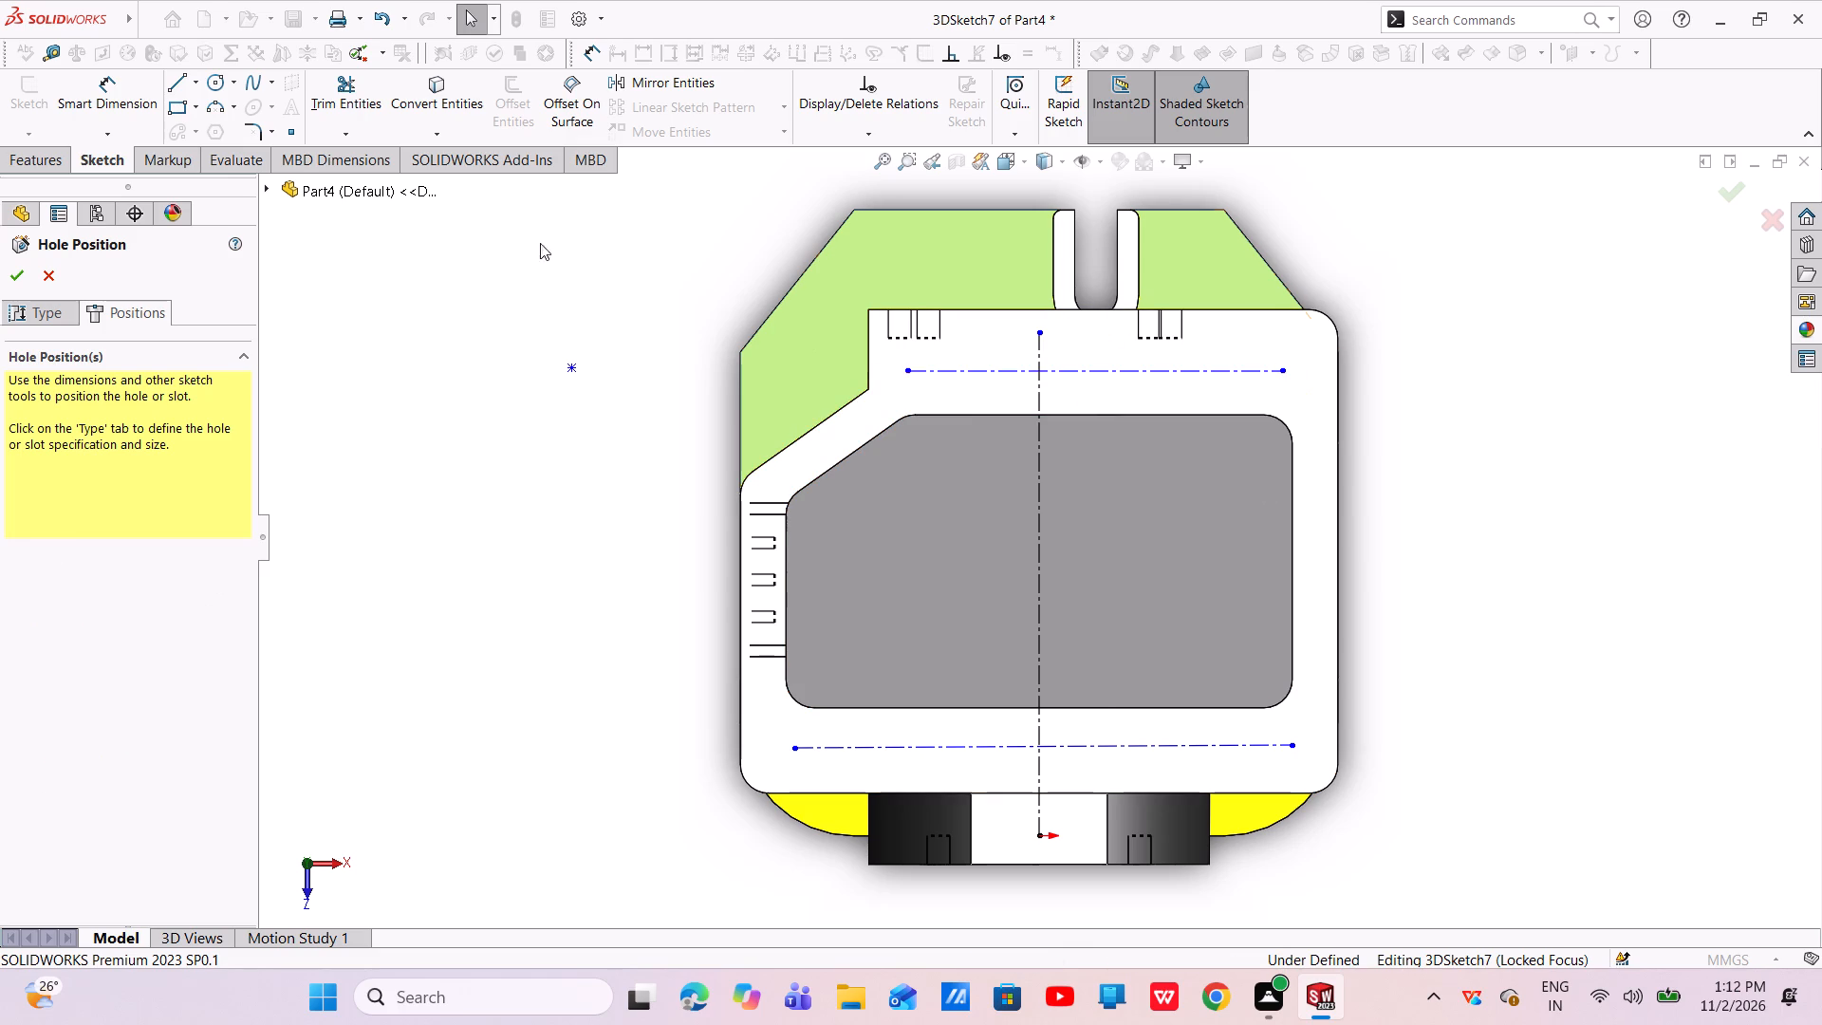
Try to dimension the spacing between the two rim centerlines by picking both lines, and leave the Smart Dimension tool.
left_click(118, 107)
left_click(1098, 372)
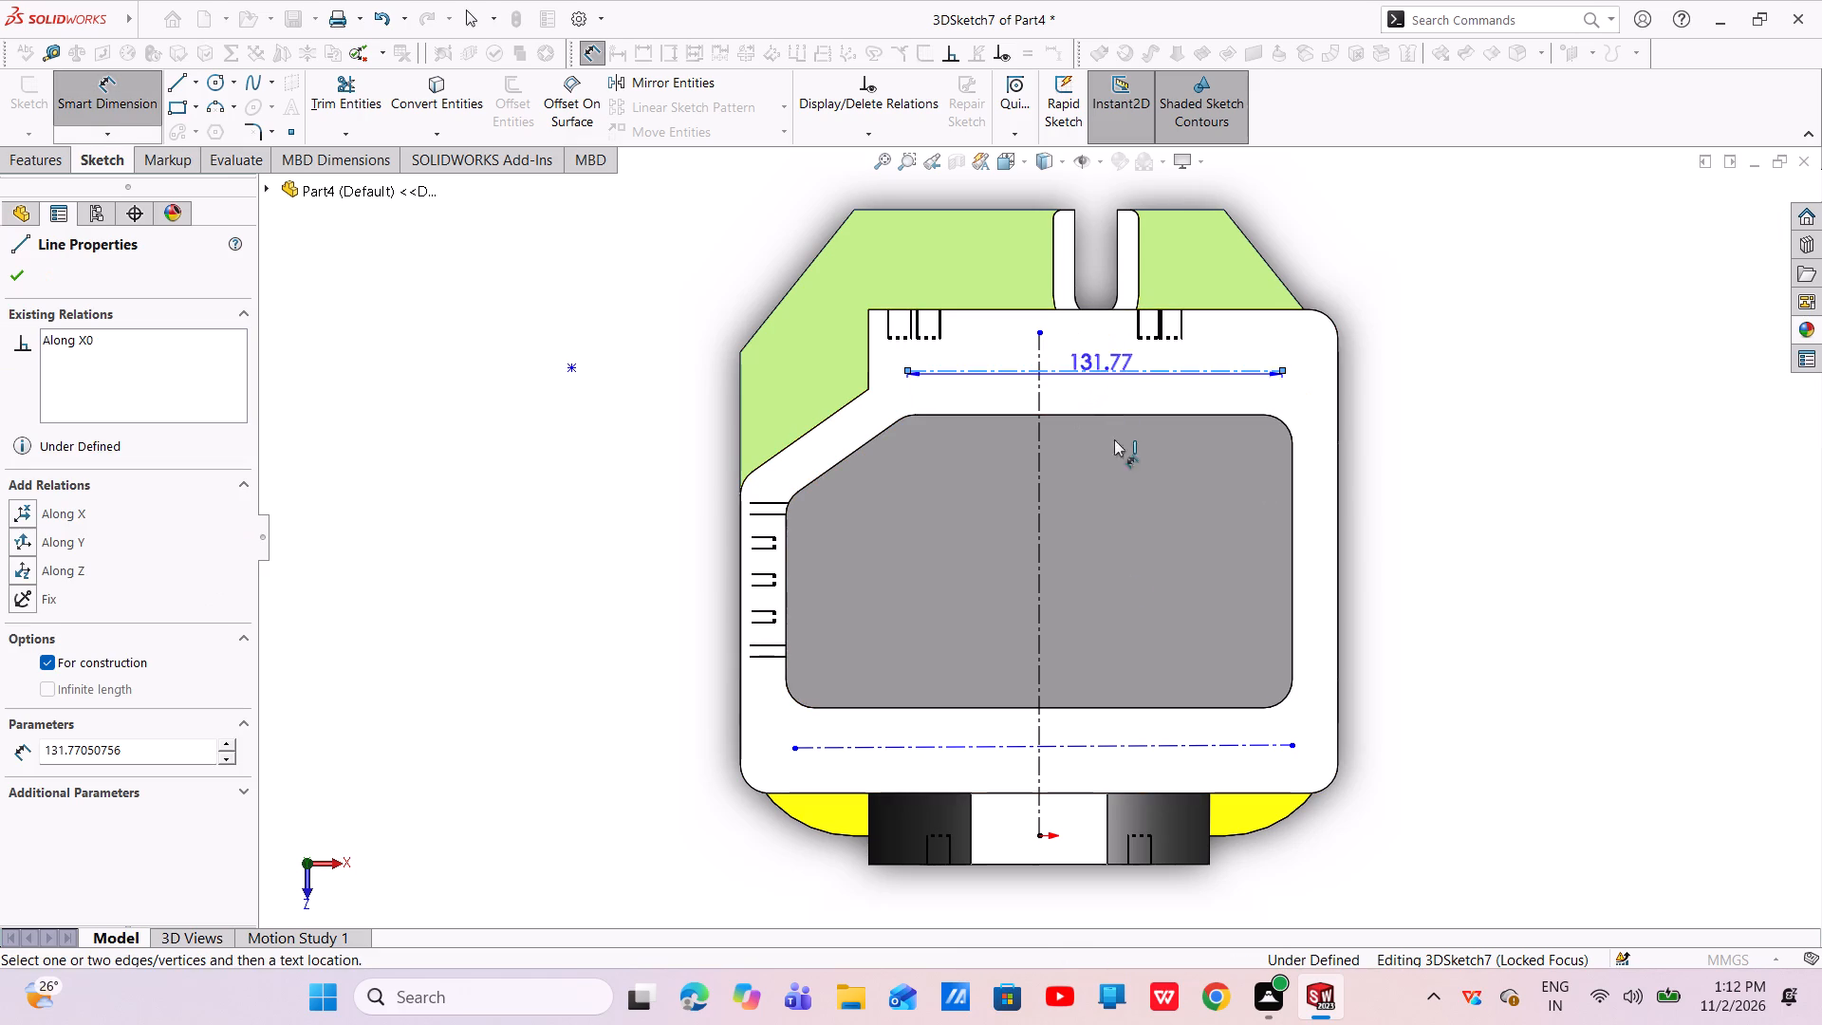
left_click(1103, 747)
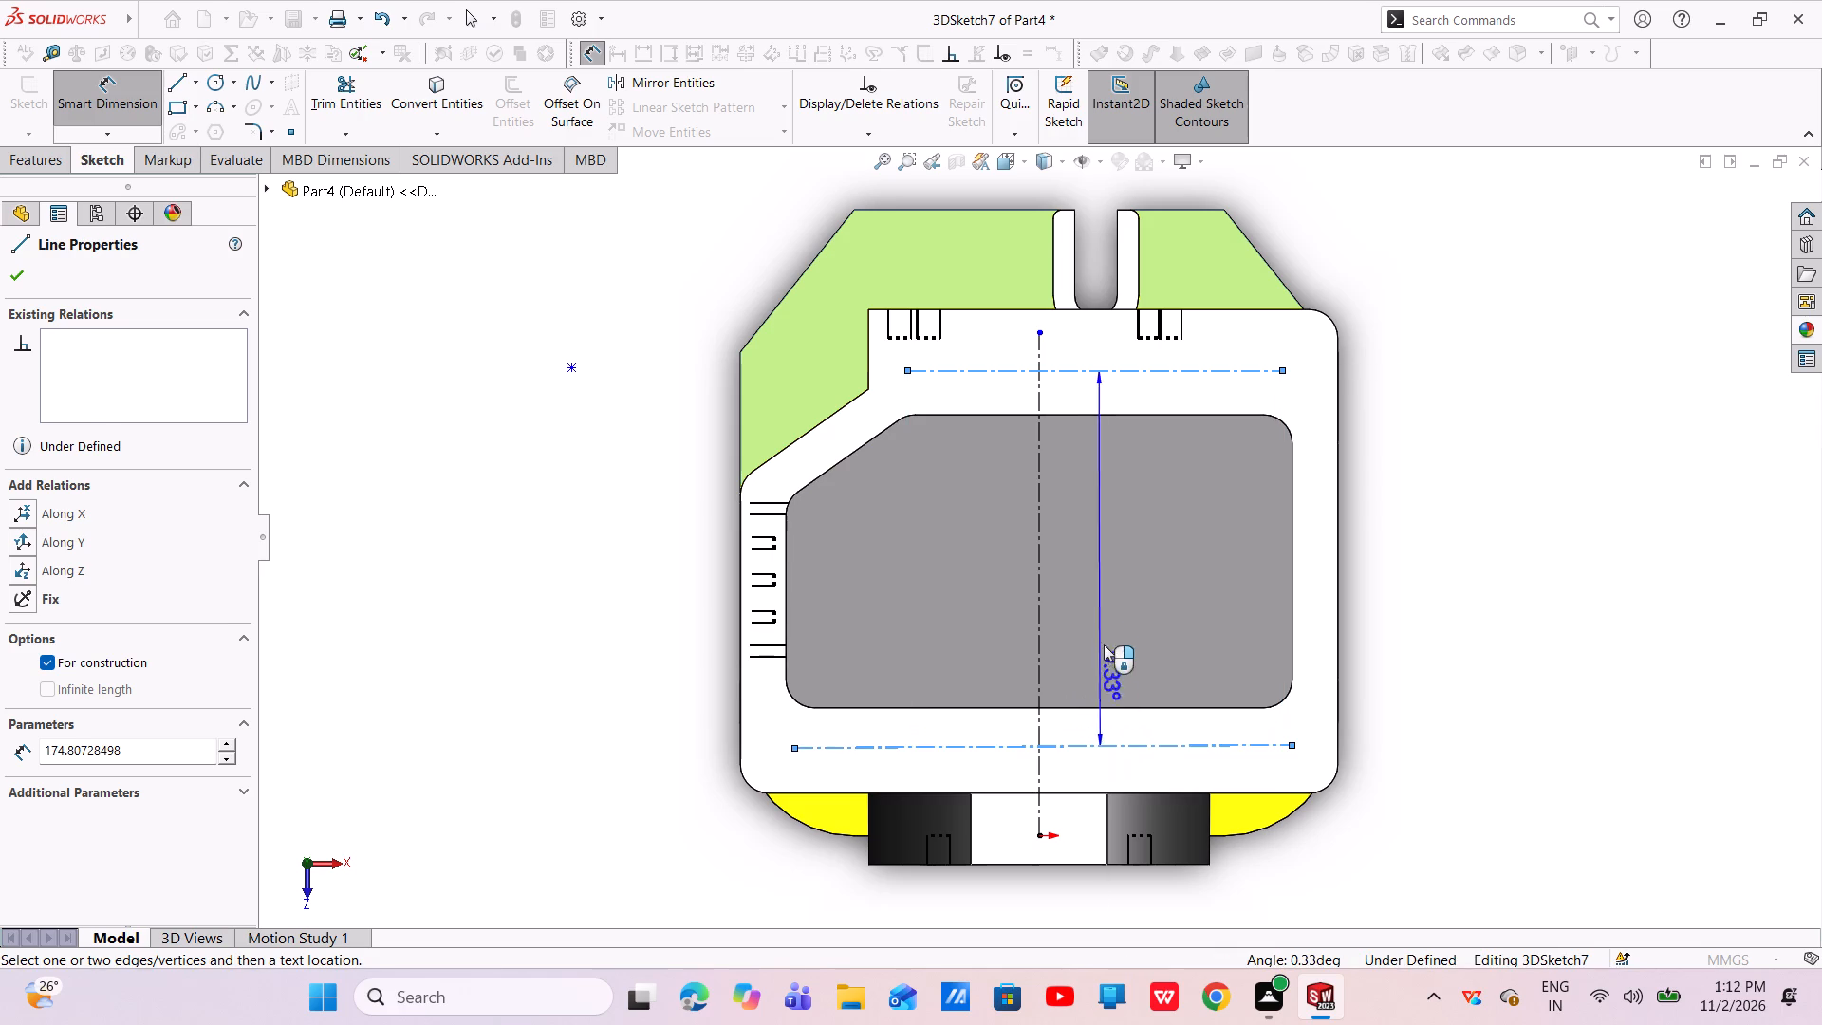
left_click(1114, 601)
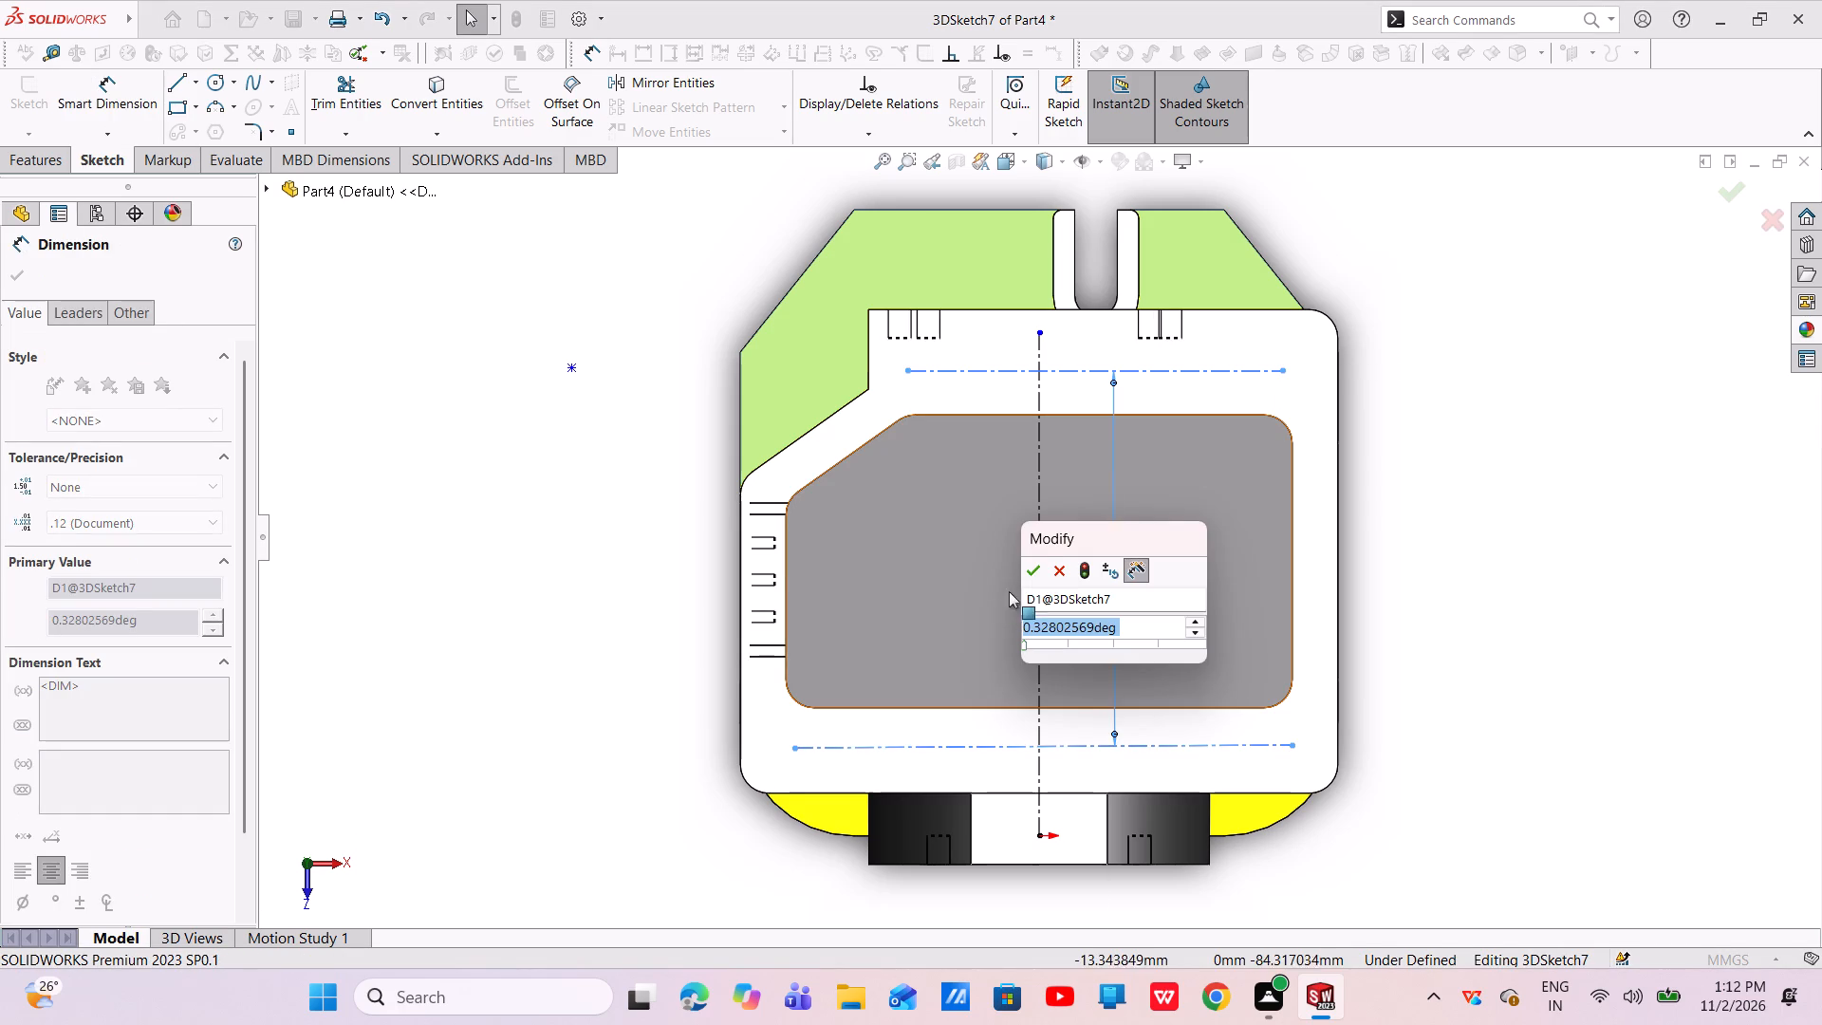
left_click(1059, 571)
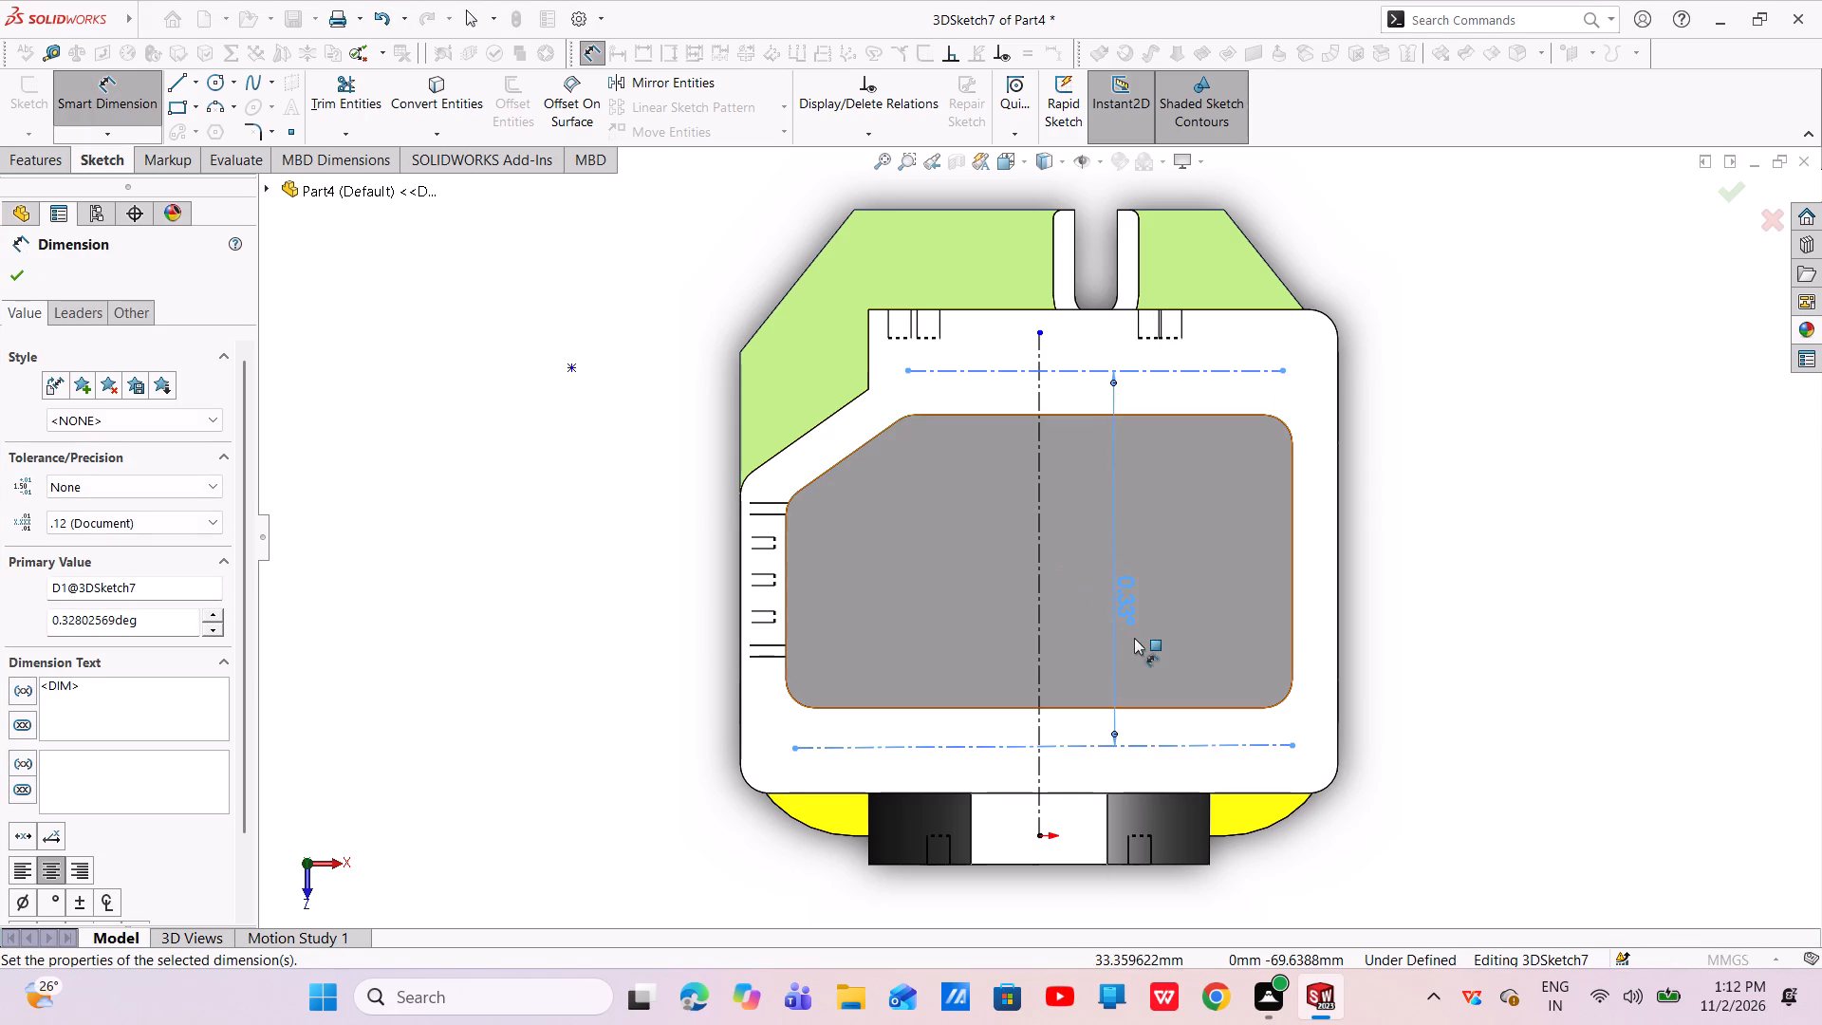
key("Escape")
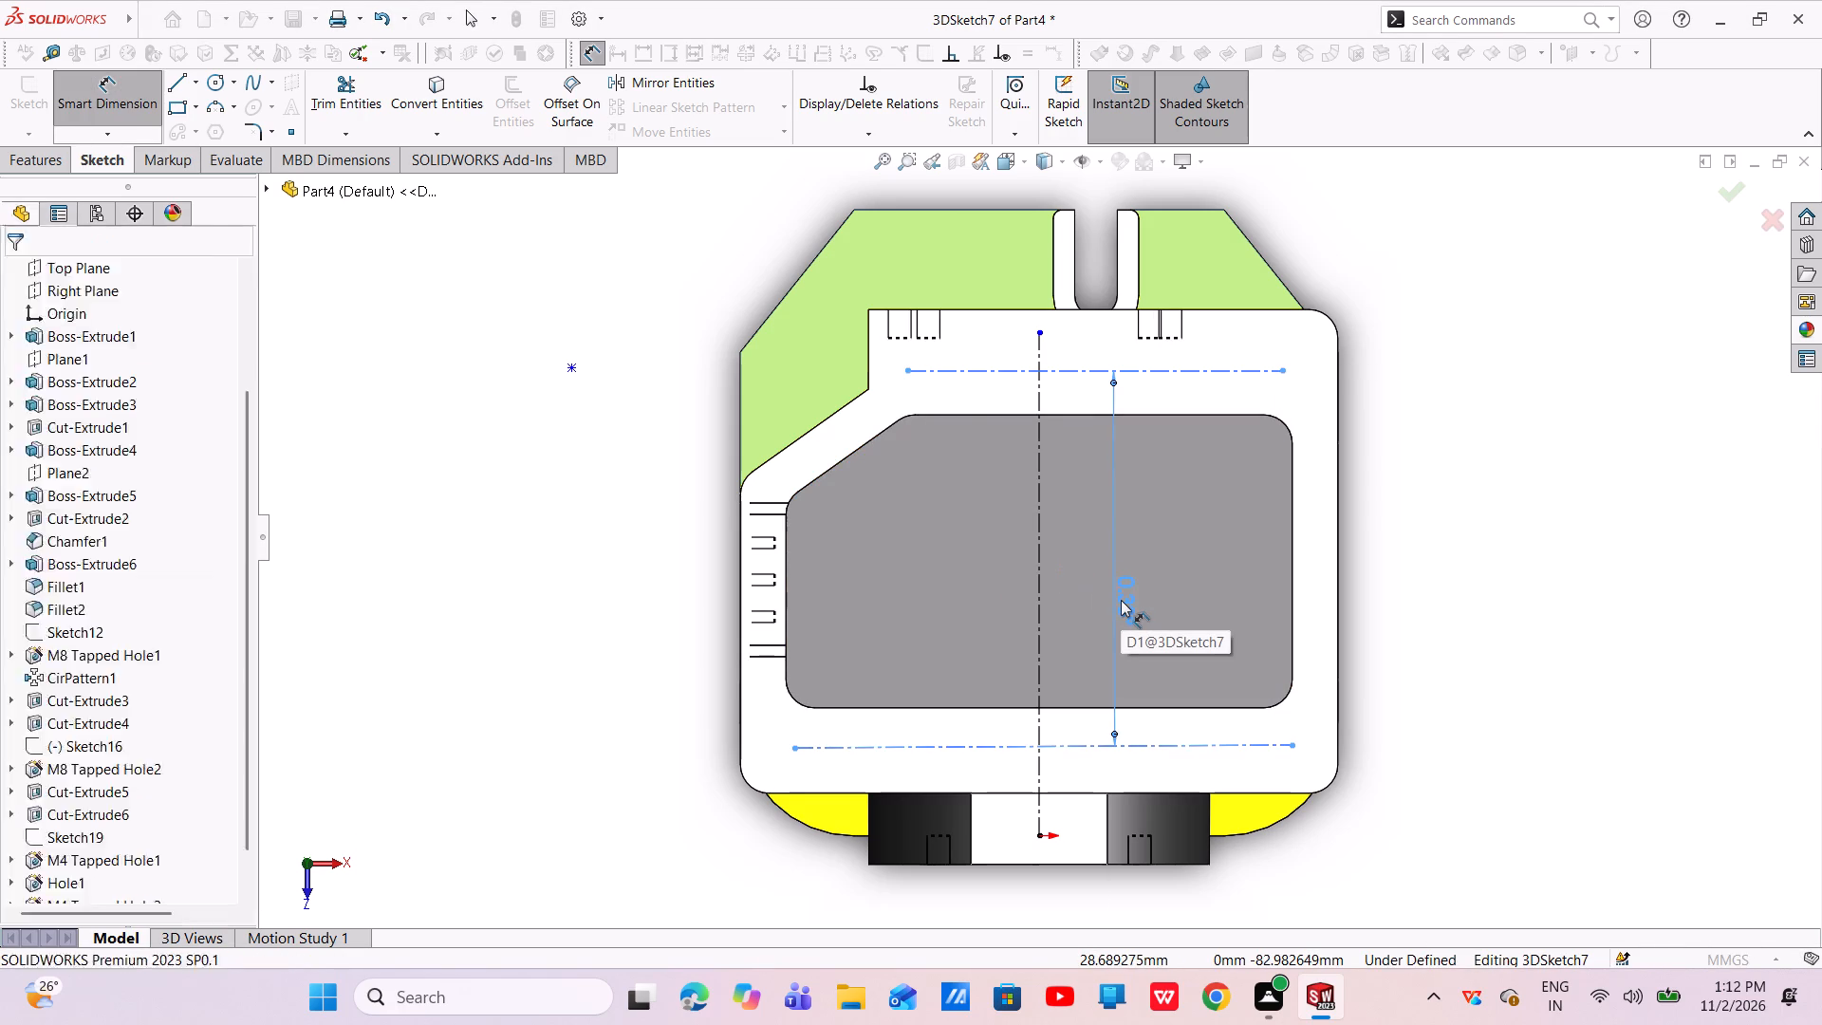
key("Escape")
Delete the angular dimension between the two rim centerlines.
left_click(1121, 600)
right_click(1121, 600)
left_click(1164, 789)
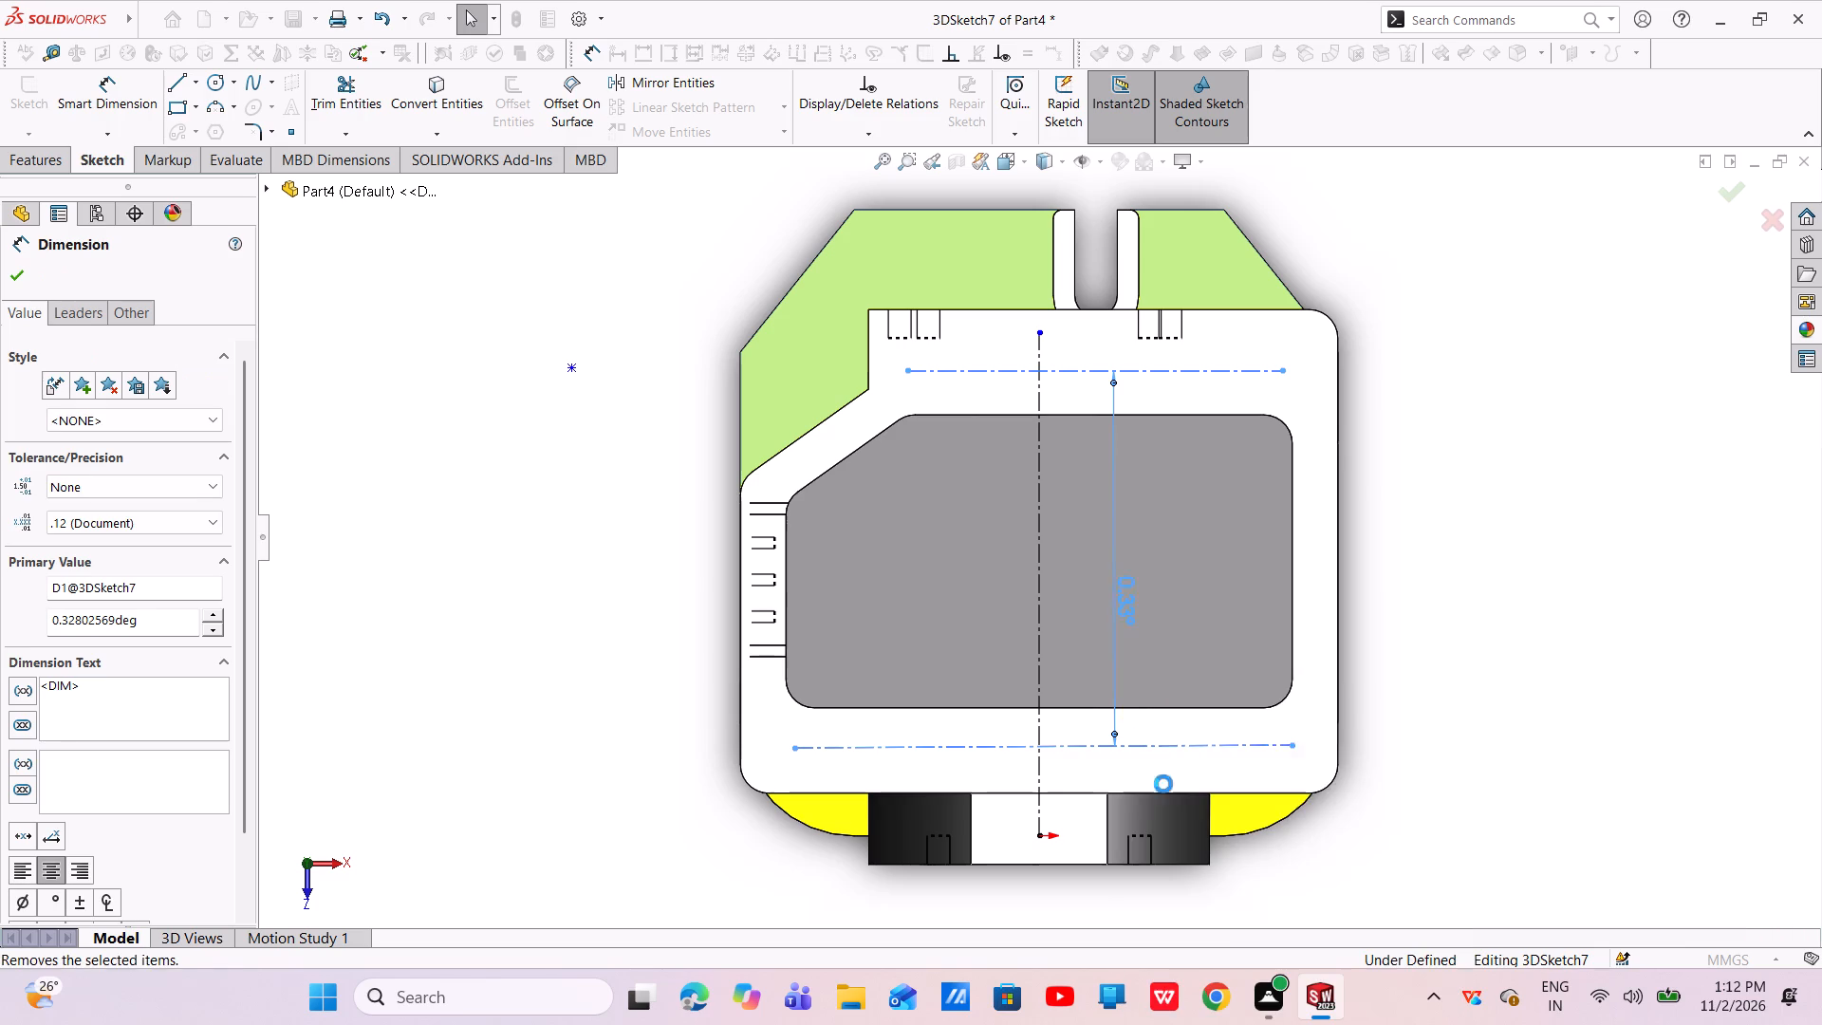
Dimension the distance from the slotted-side rim centerline to the -X endpoint of the origin-side centerline as 142 mm.
left_click(119, 100)
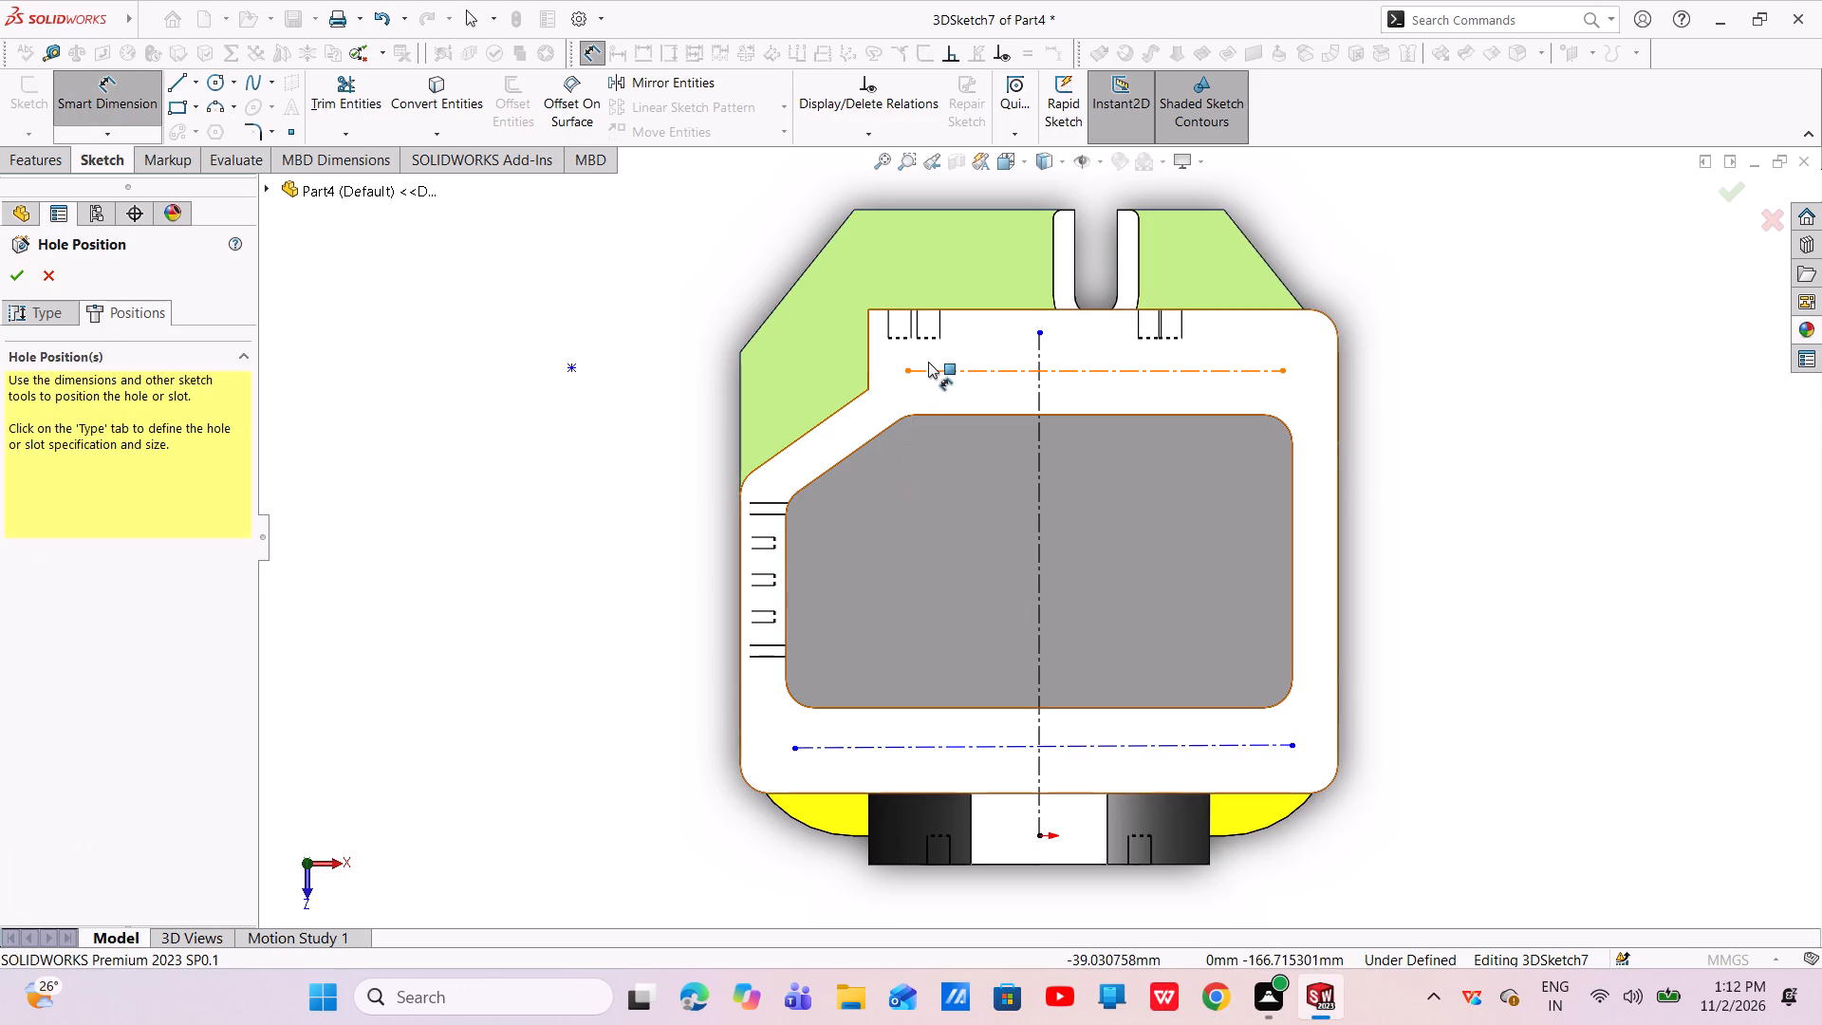
left_click(930, 370)
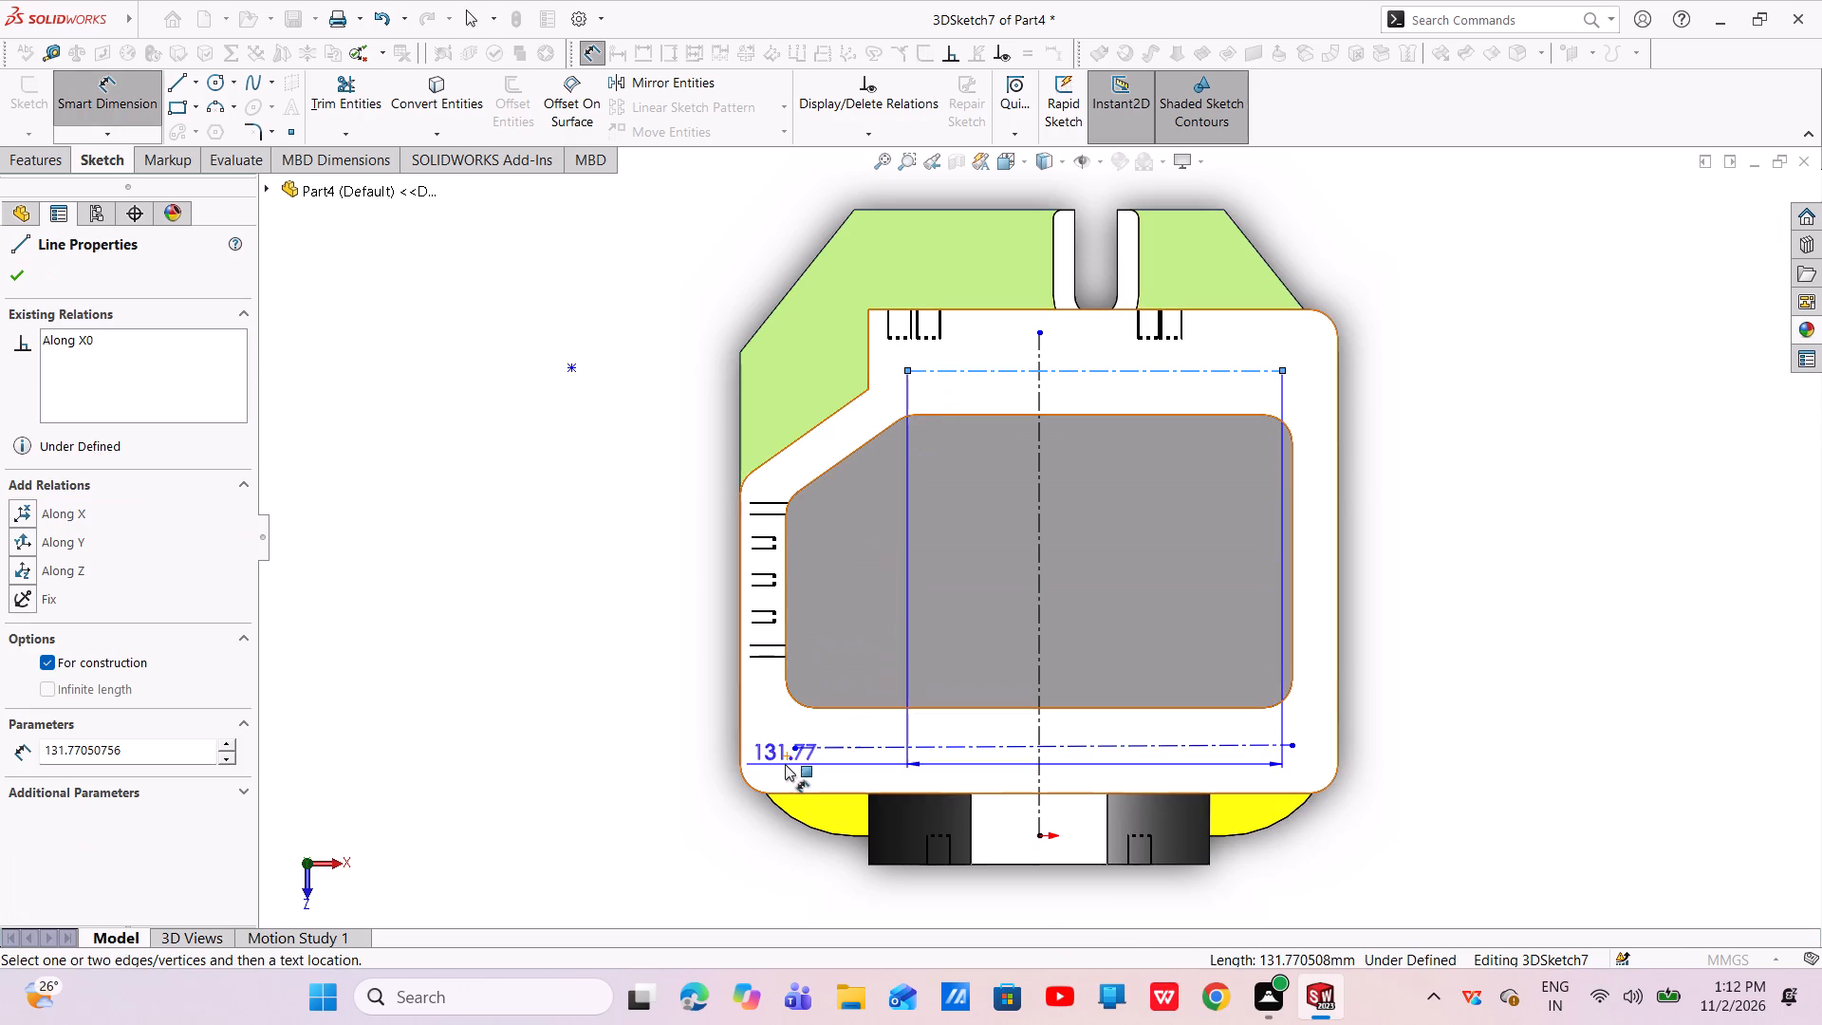
left_click(796, 749)
left_click(865, 628)
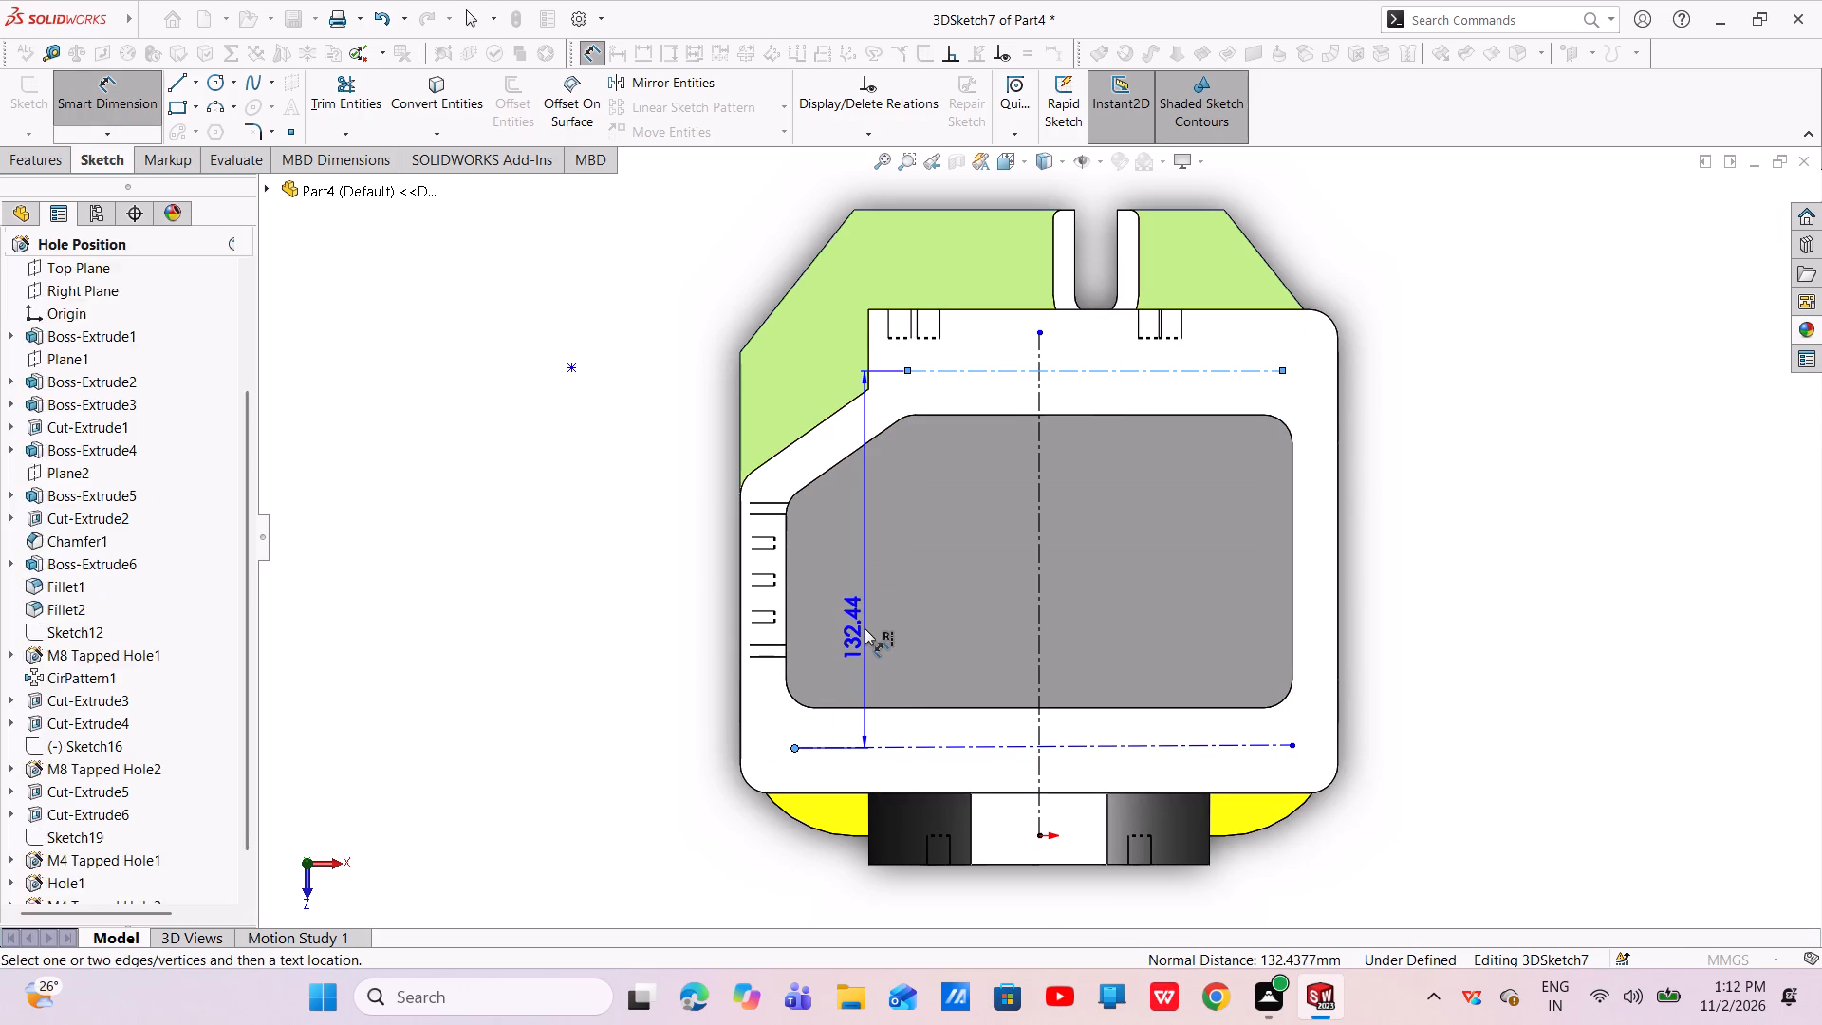
key("BackSpace")
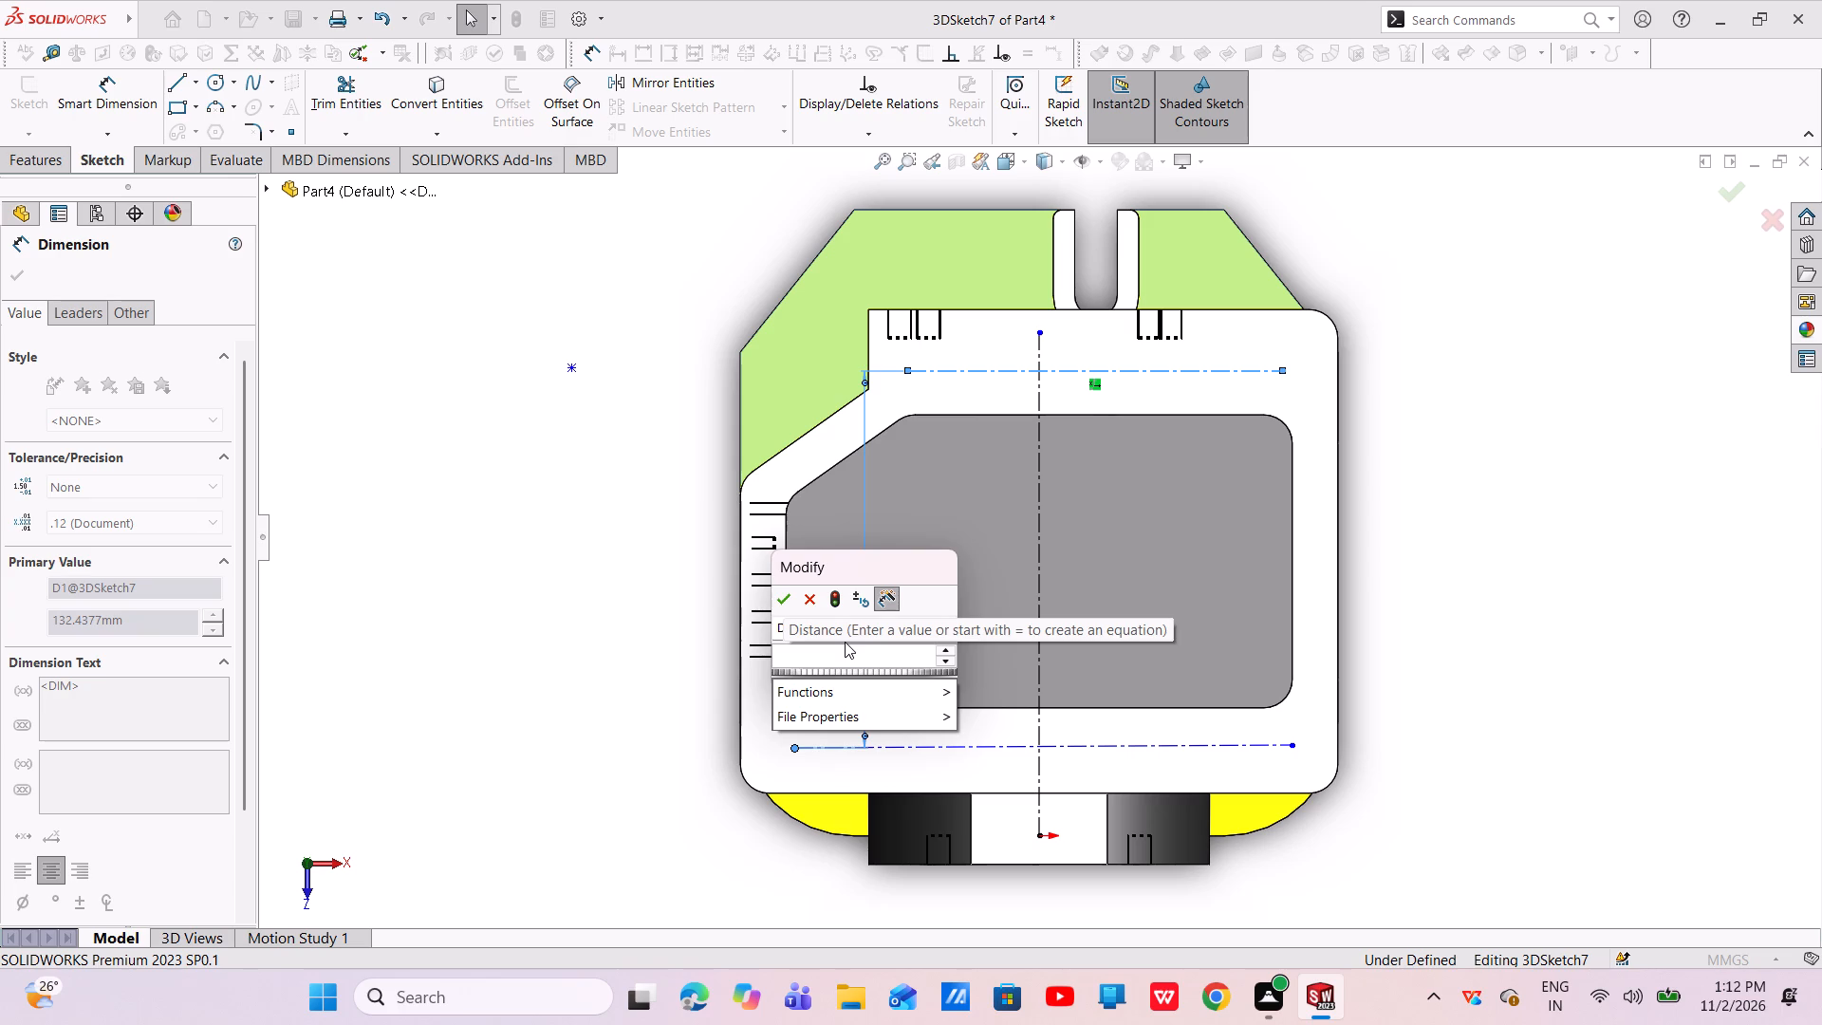
type("14")
key("2")
key("Return")
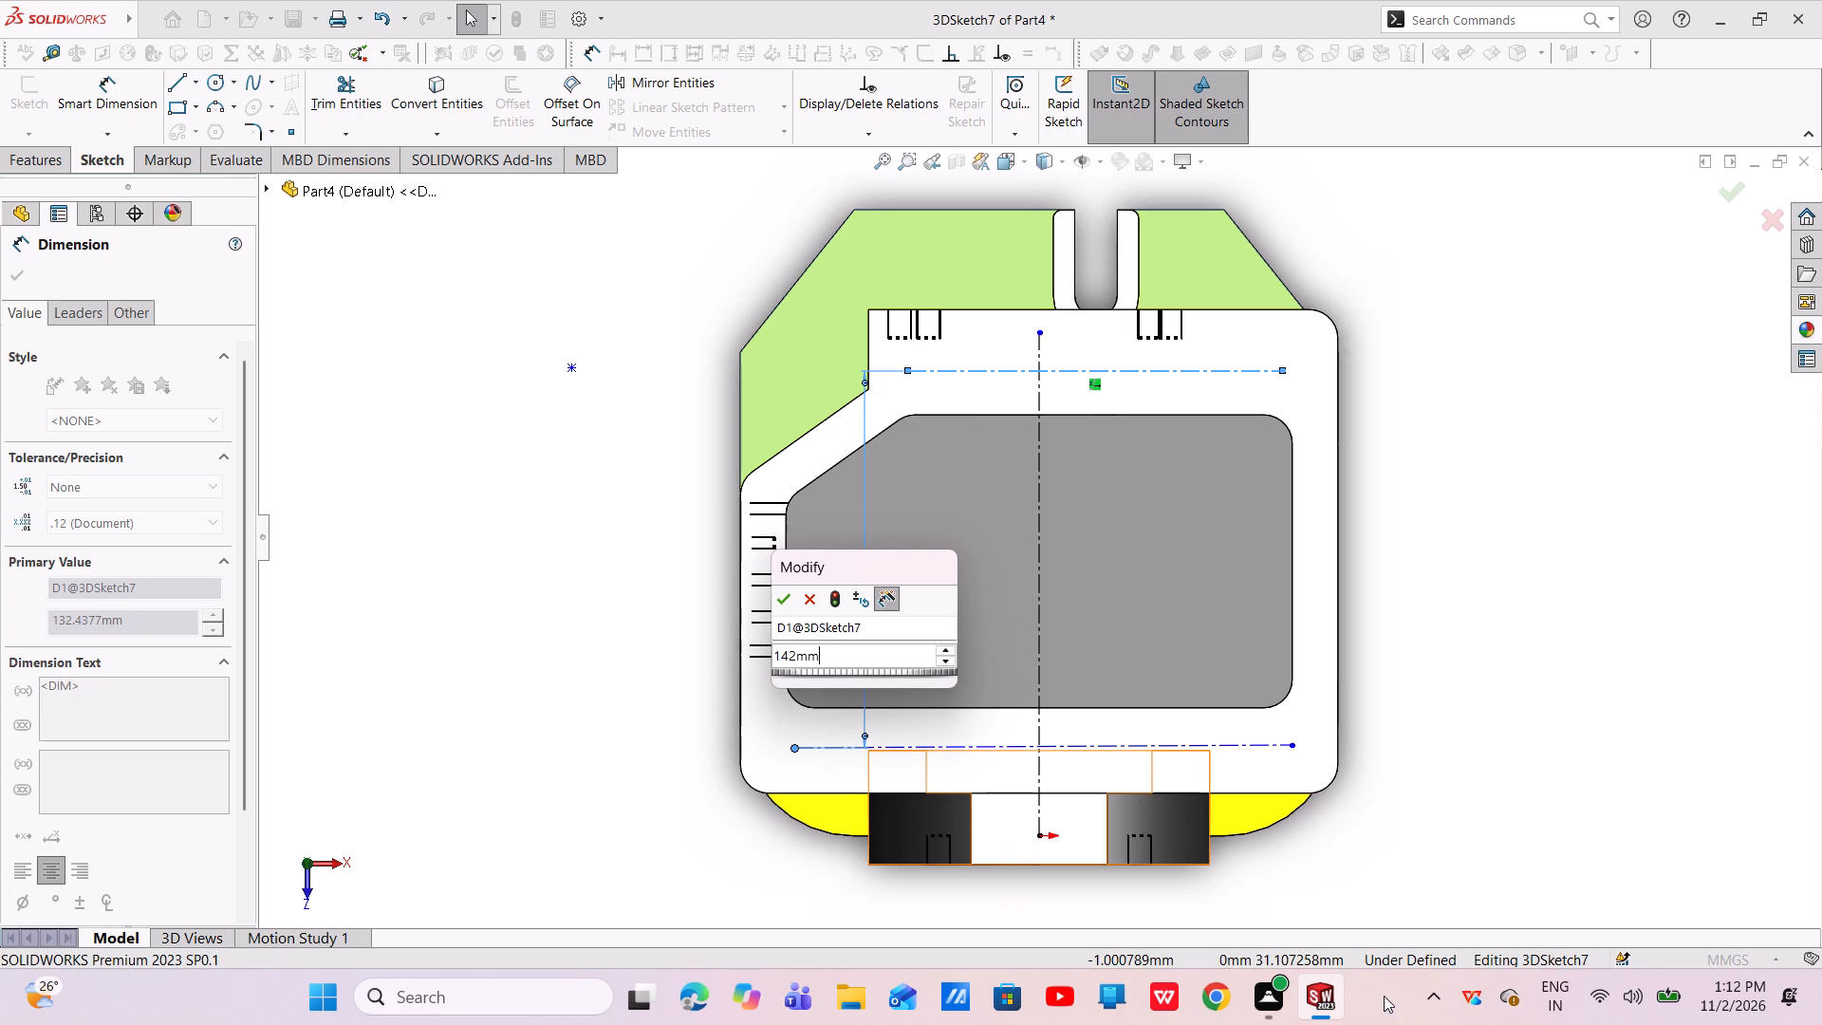
left_click(790, 606)
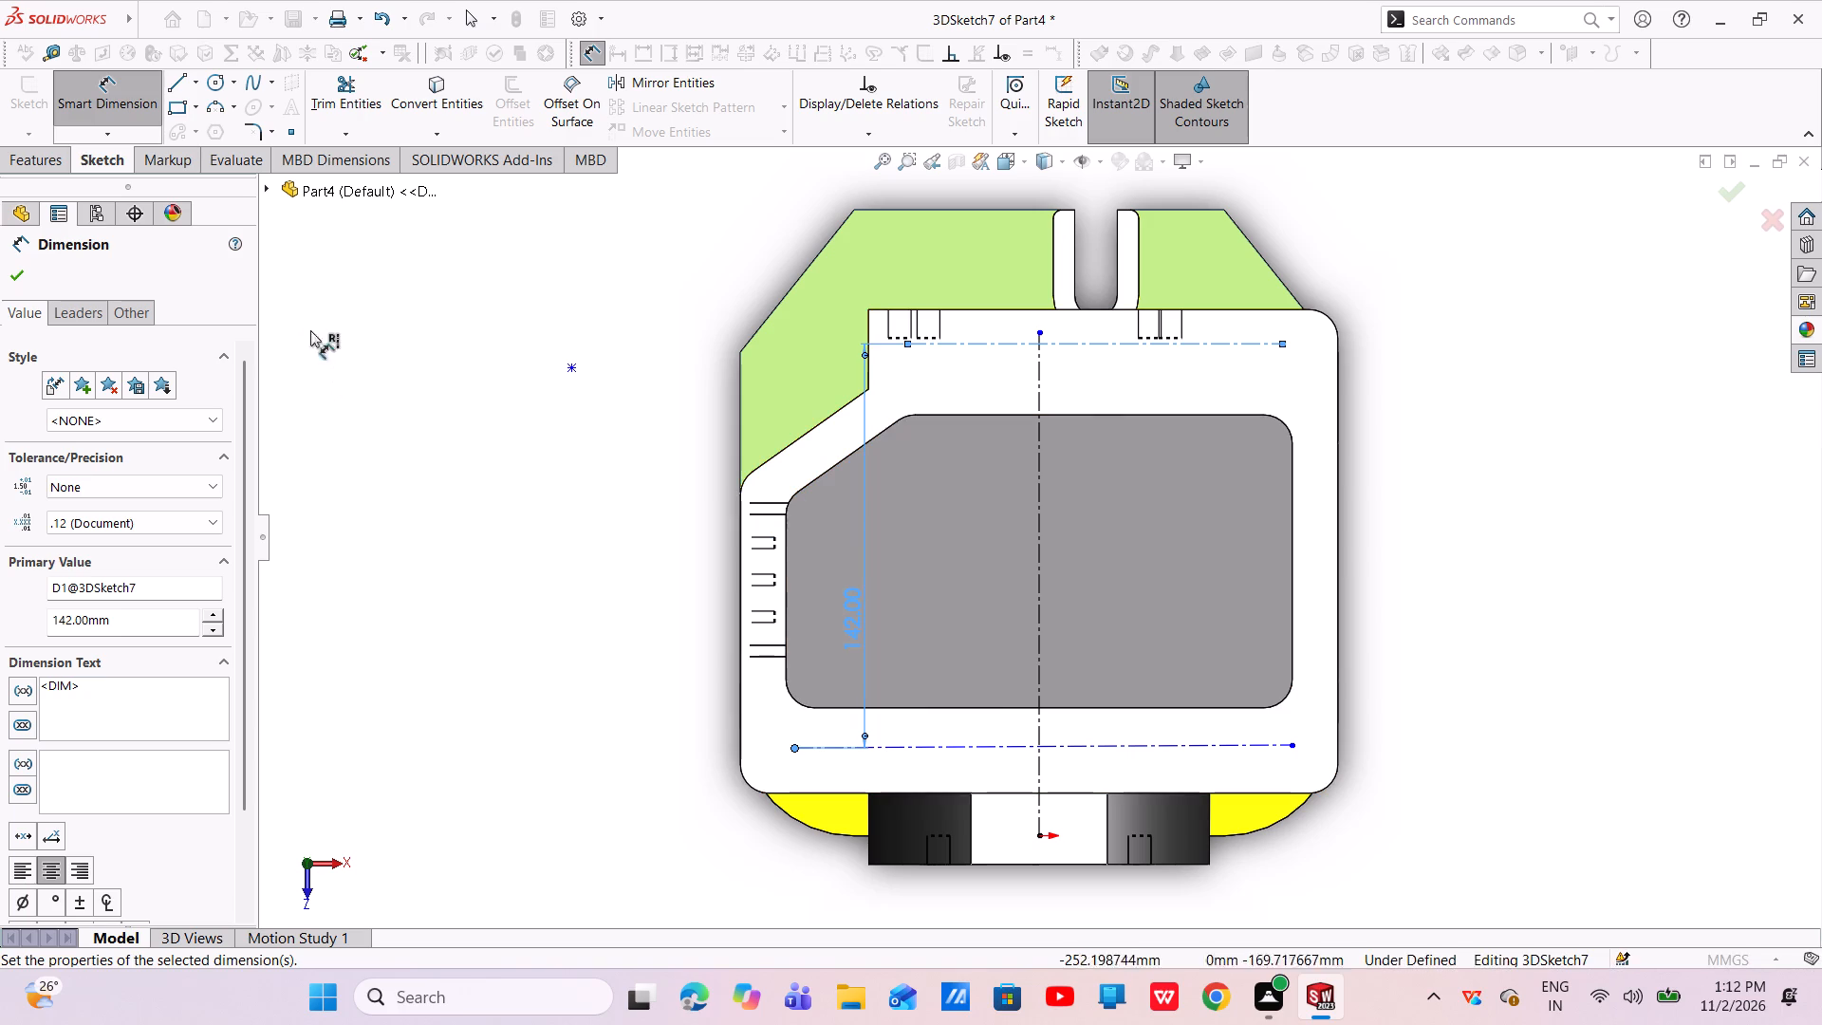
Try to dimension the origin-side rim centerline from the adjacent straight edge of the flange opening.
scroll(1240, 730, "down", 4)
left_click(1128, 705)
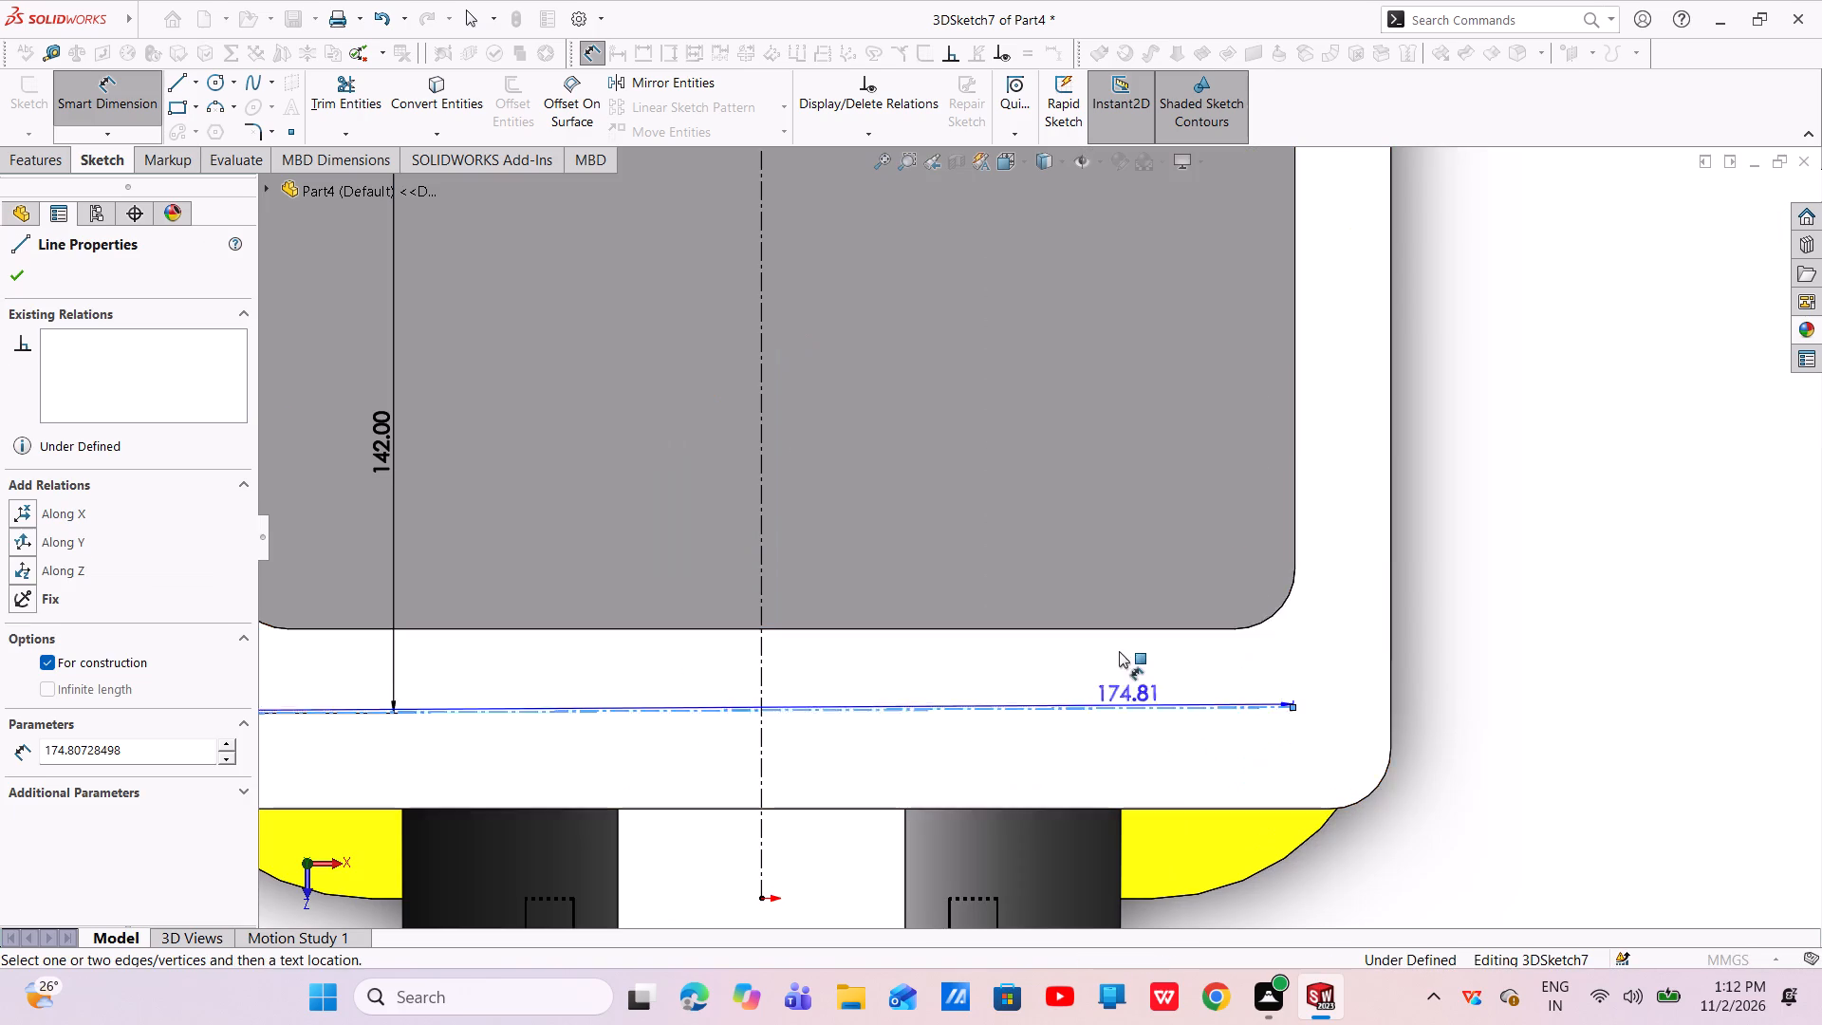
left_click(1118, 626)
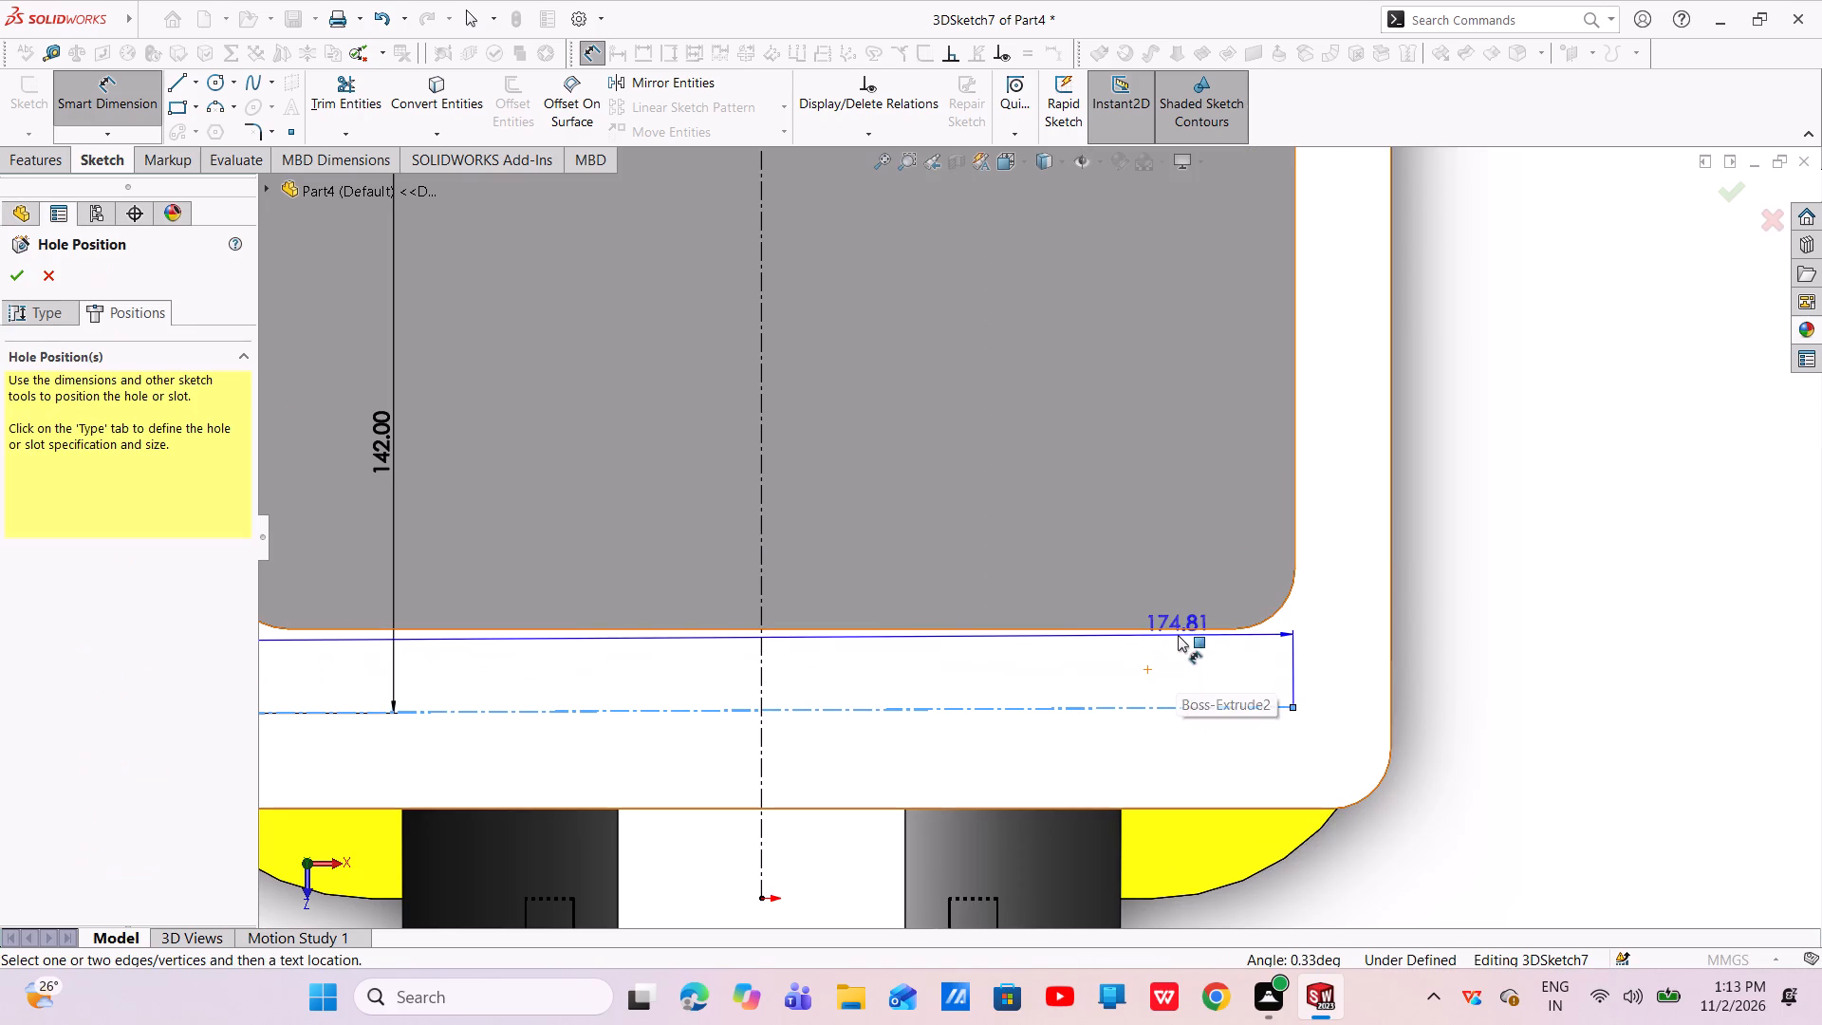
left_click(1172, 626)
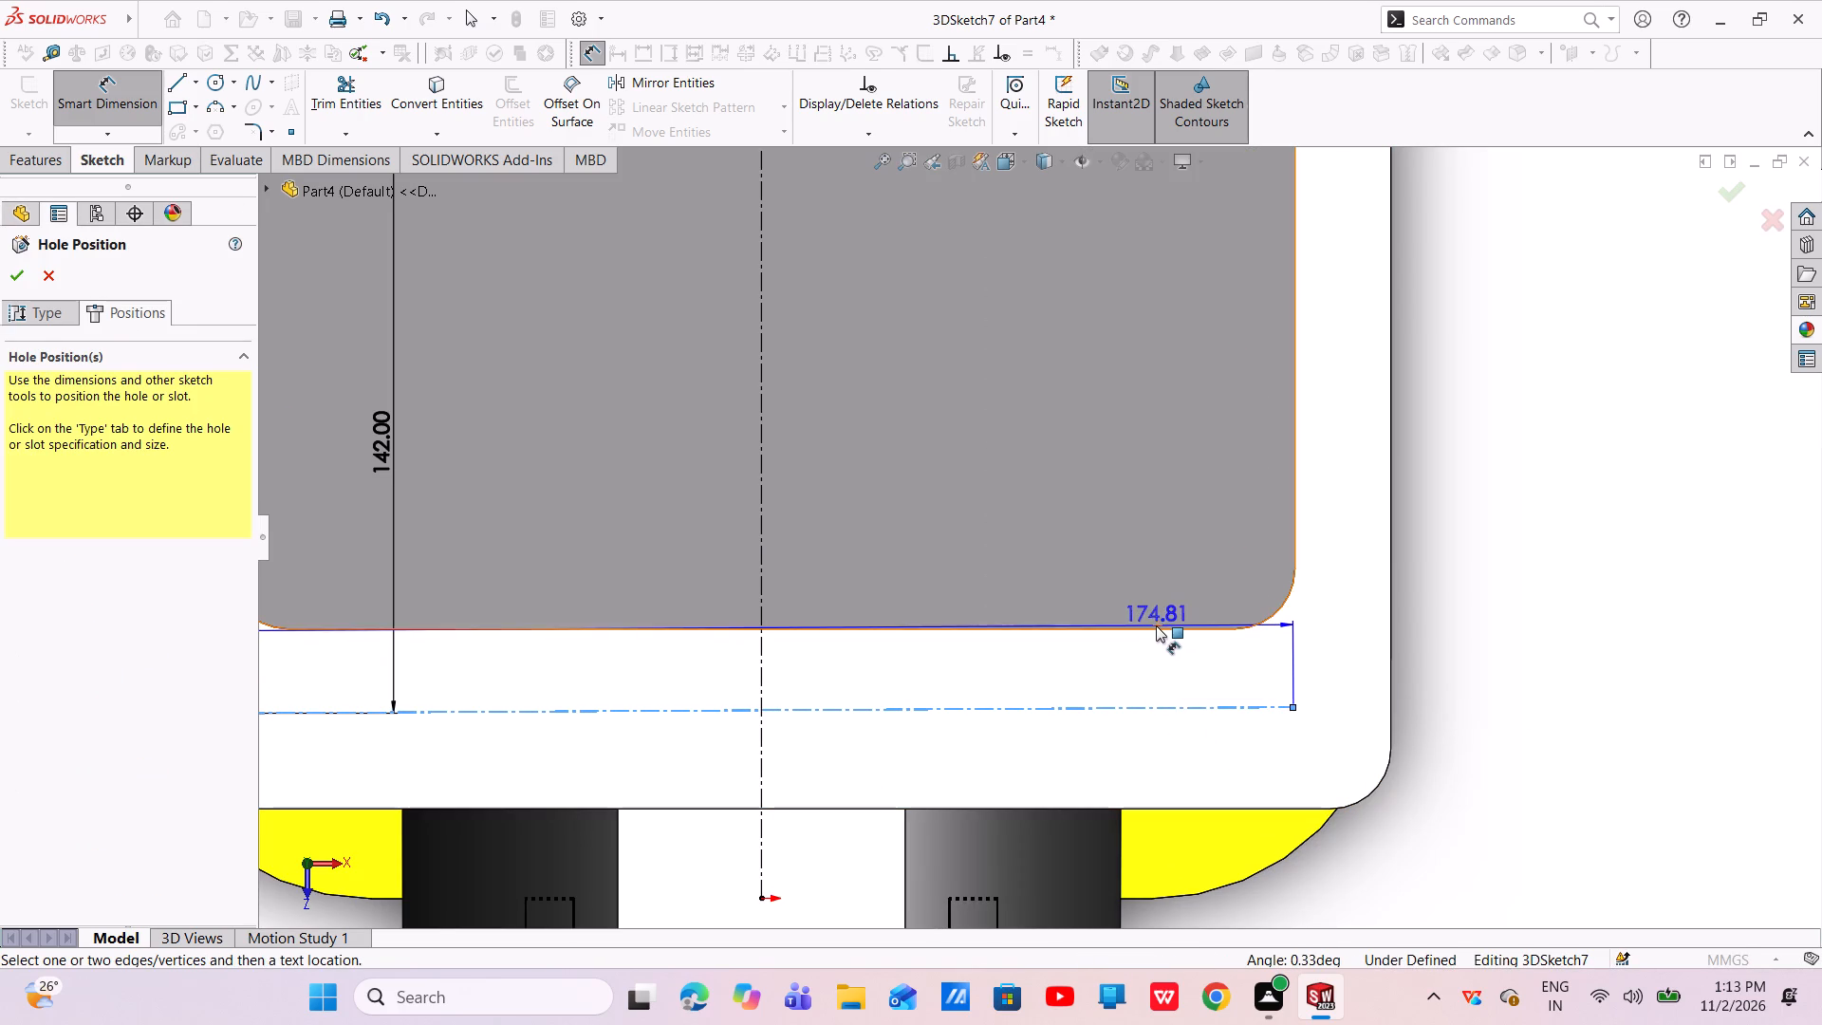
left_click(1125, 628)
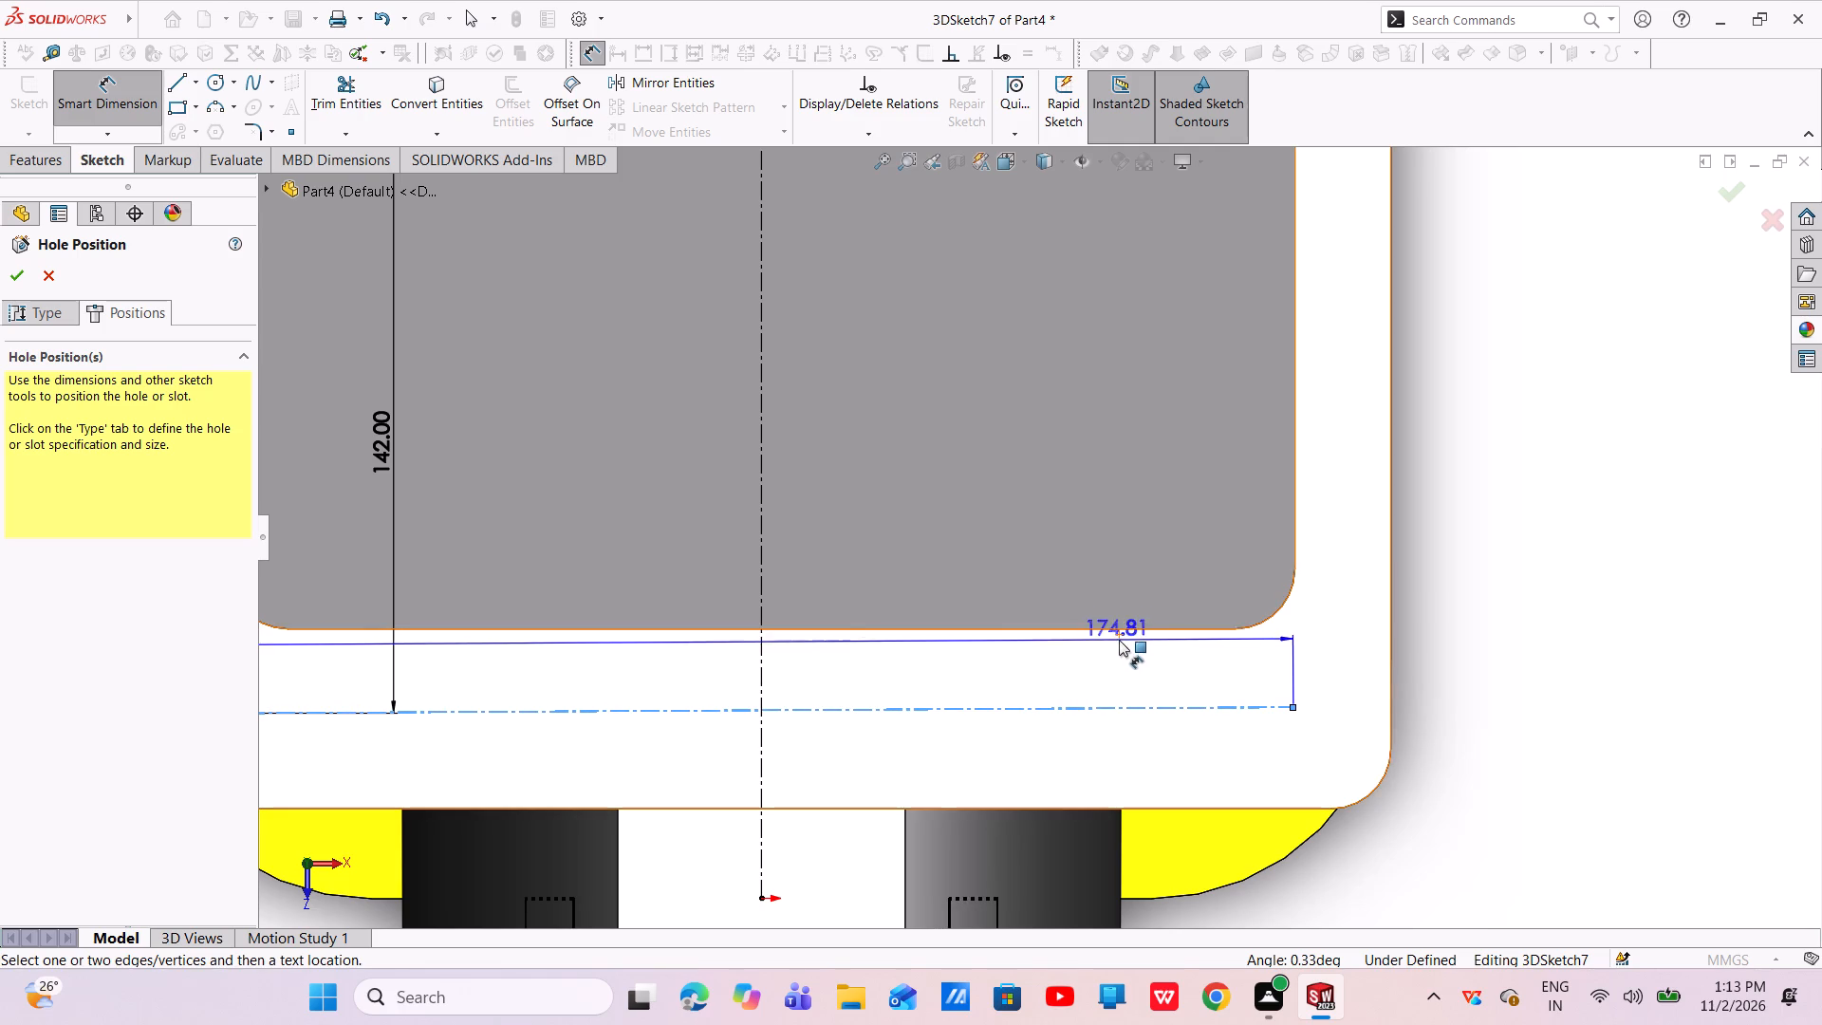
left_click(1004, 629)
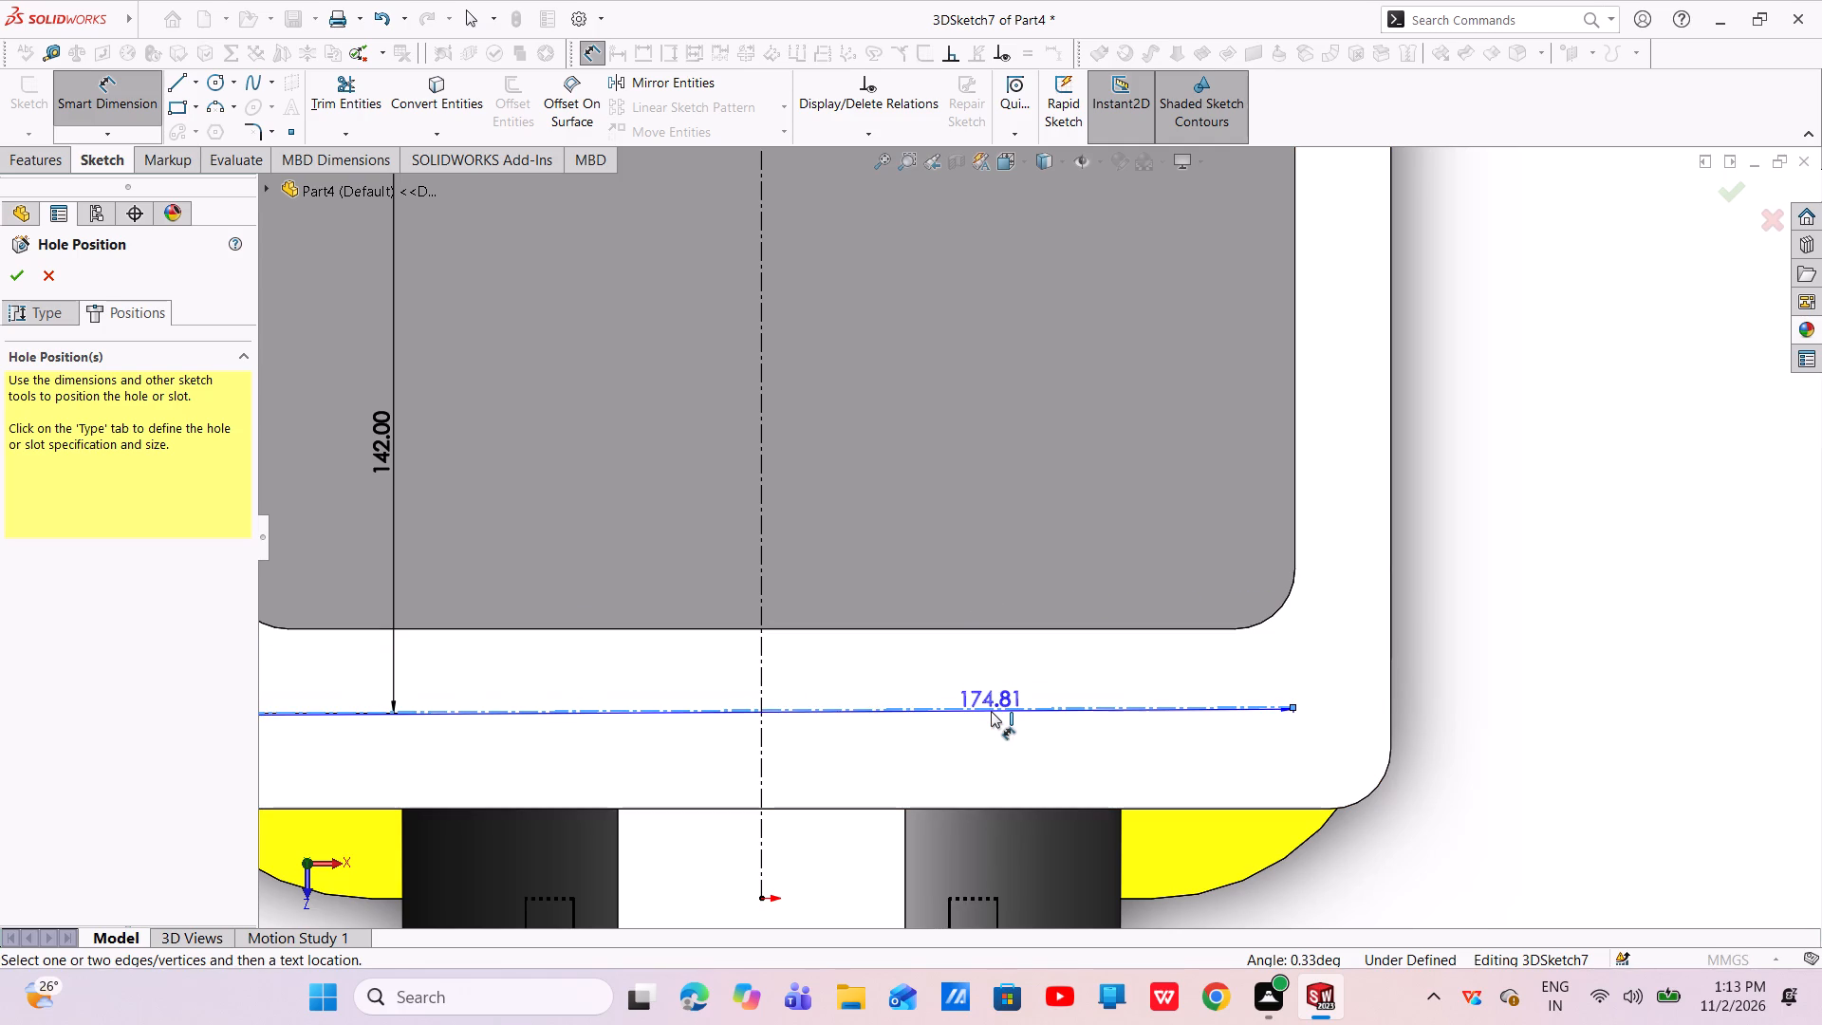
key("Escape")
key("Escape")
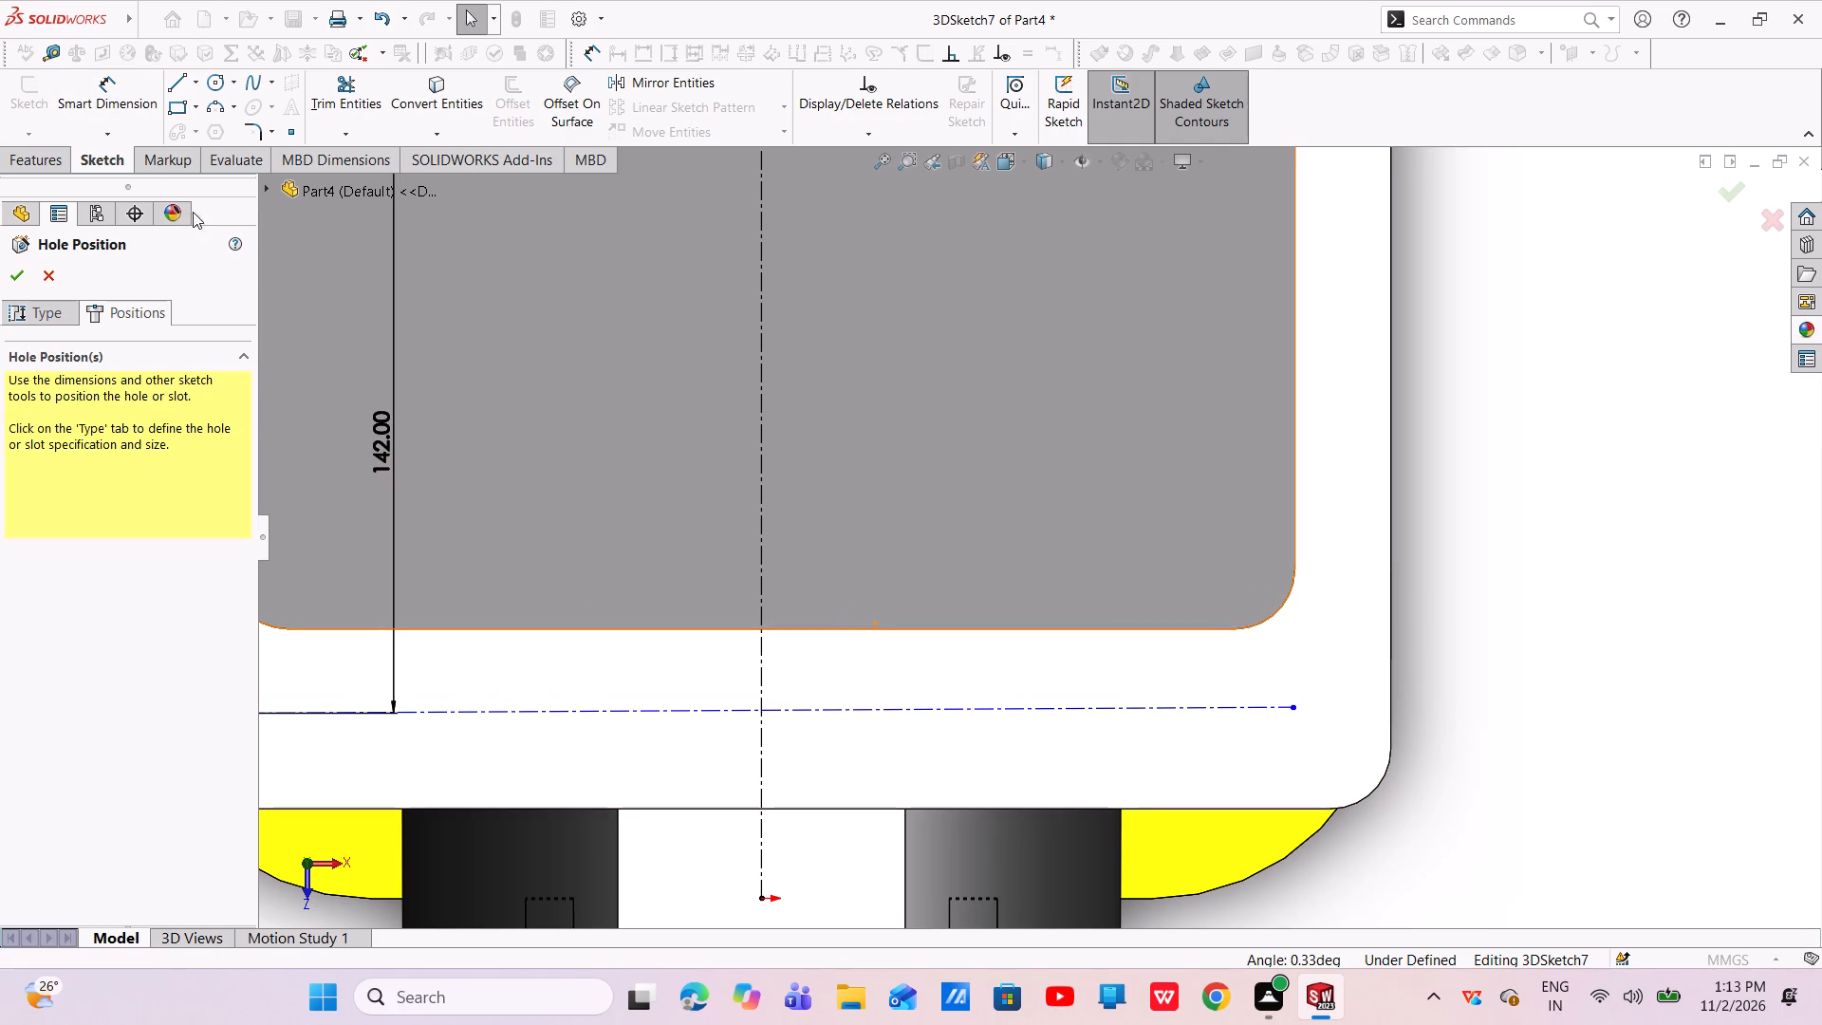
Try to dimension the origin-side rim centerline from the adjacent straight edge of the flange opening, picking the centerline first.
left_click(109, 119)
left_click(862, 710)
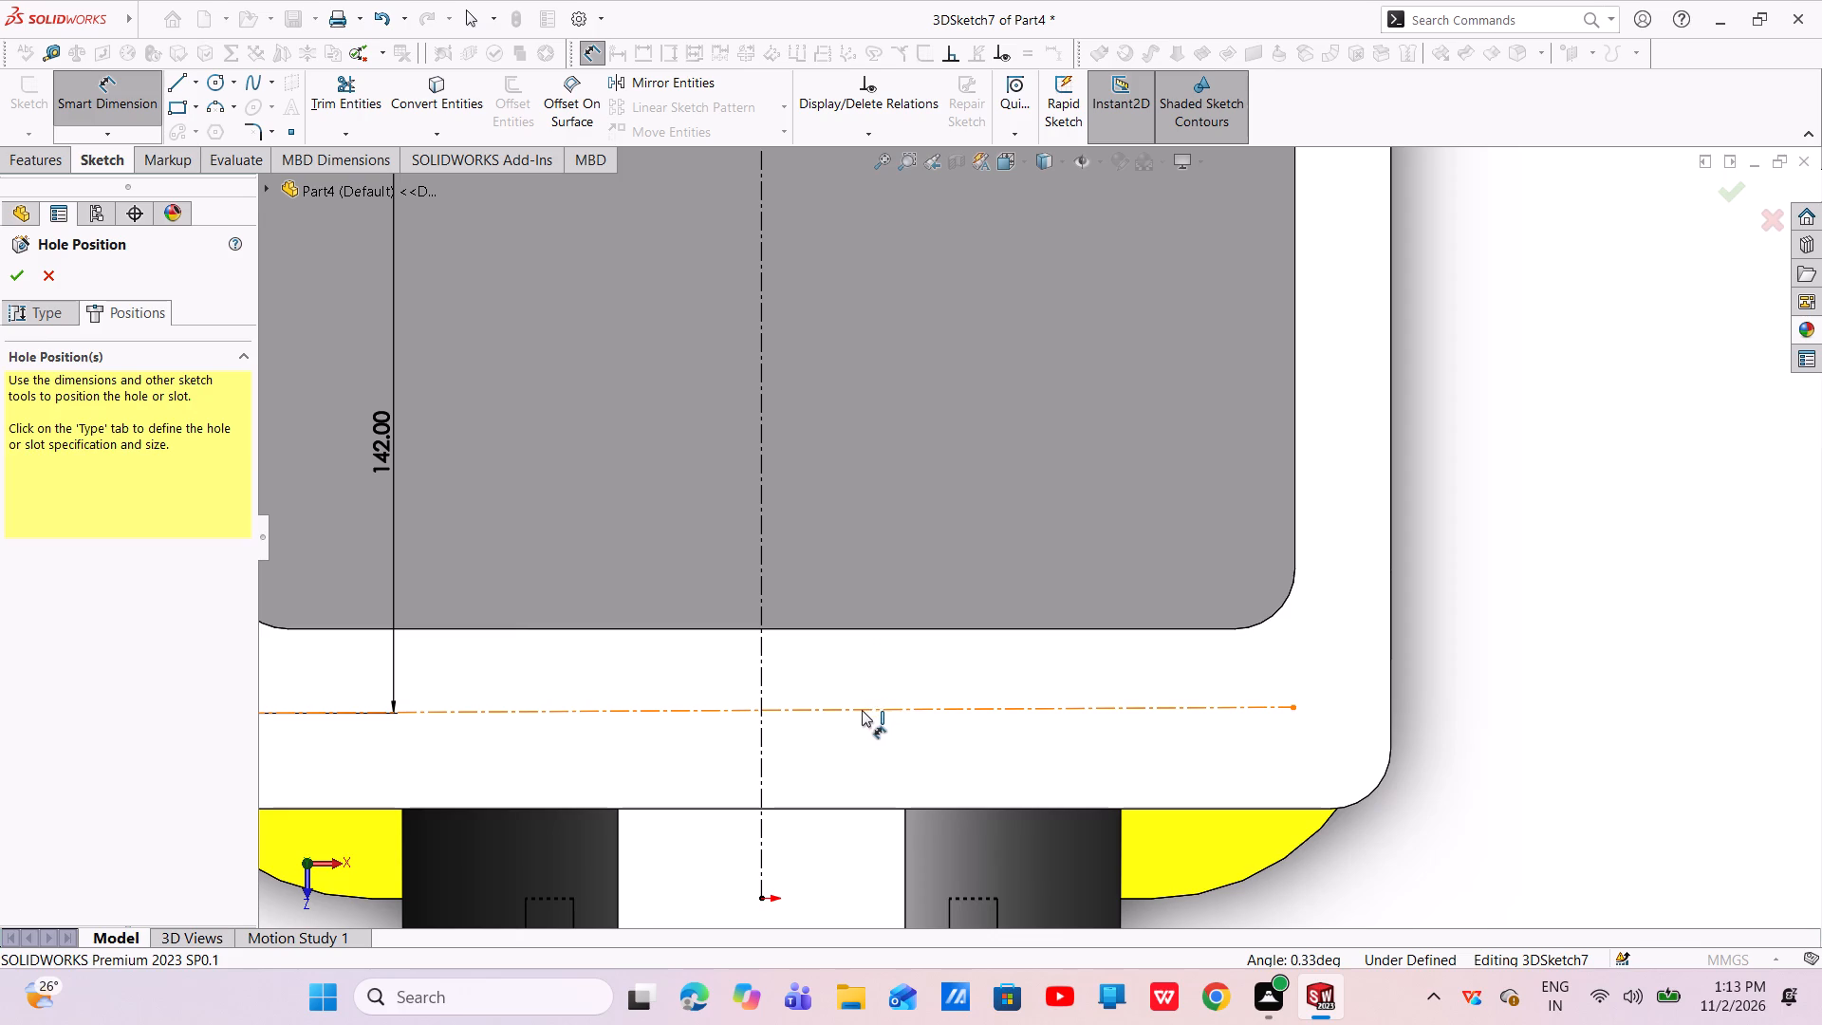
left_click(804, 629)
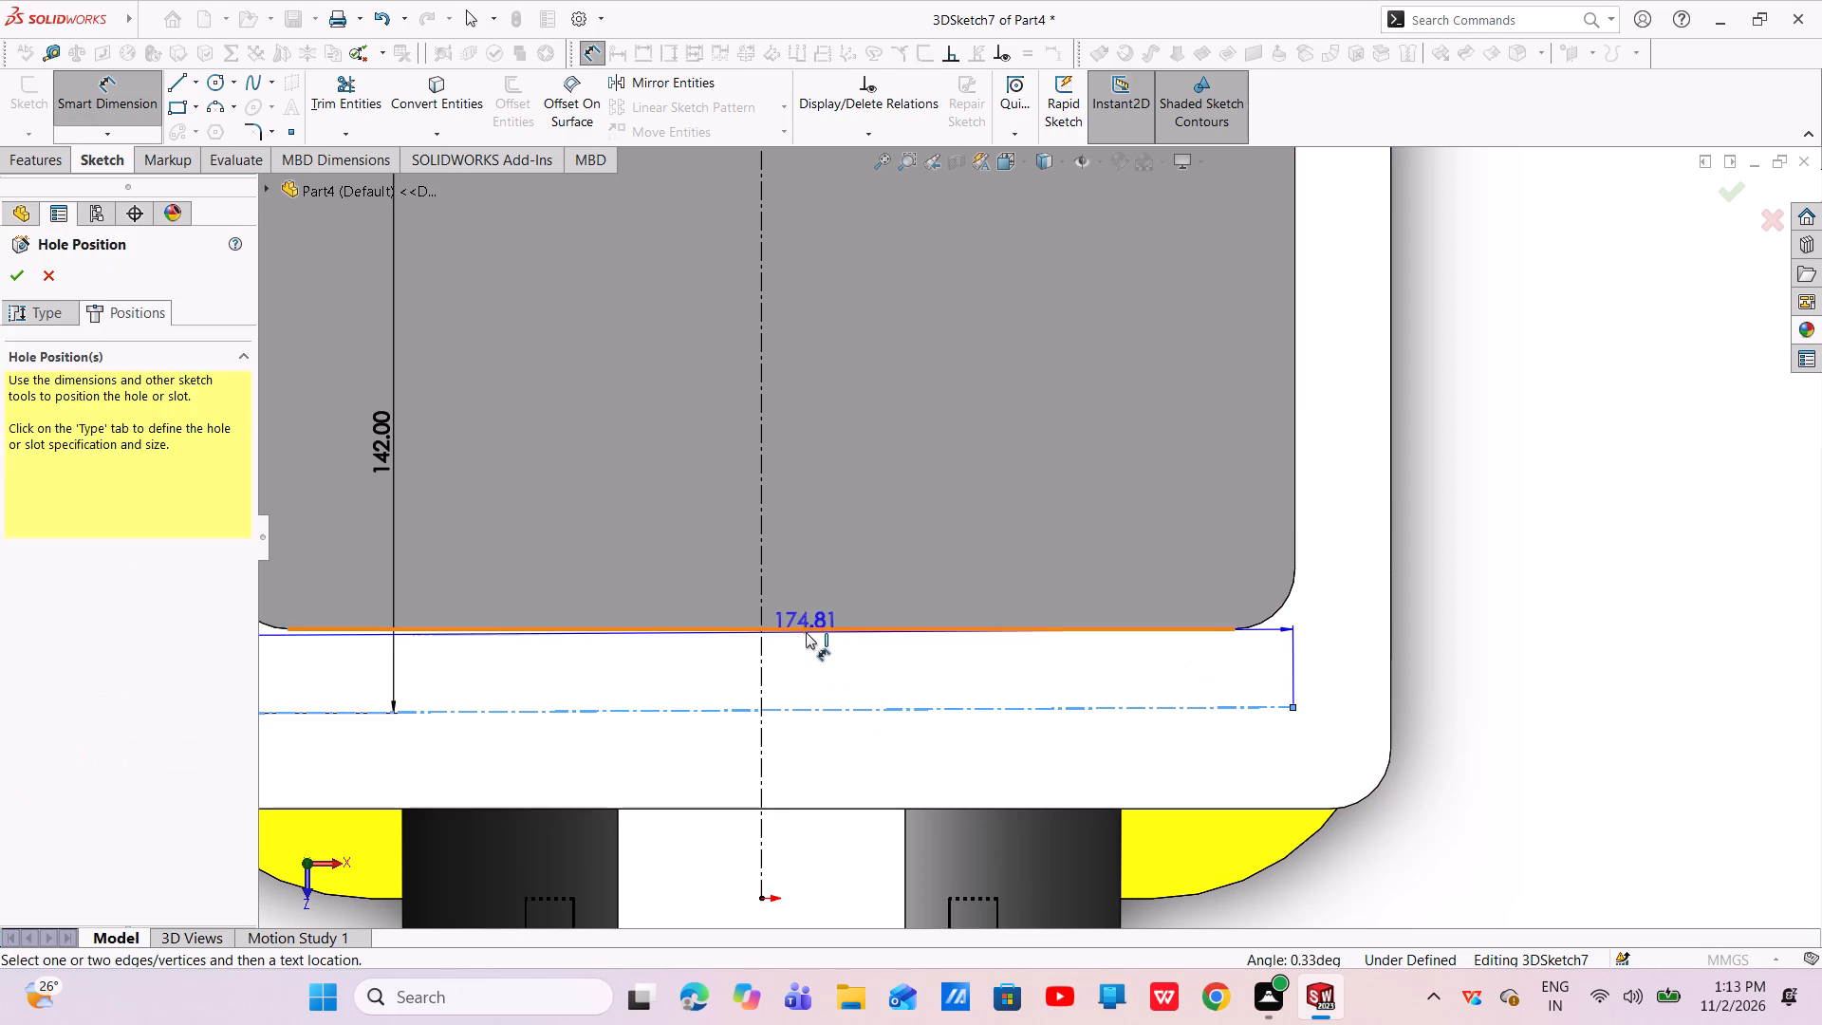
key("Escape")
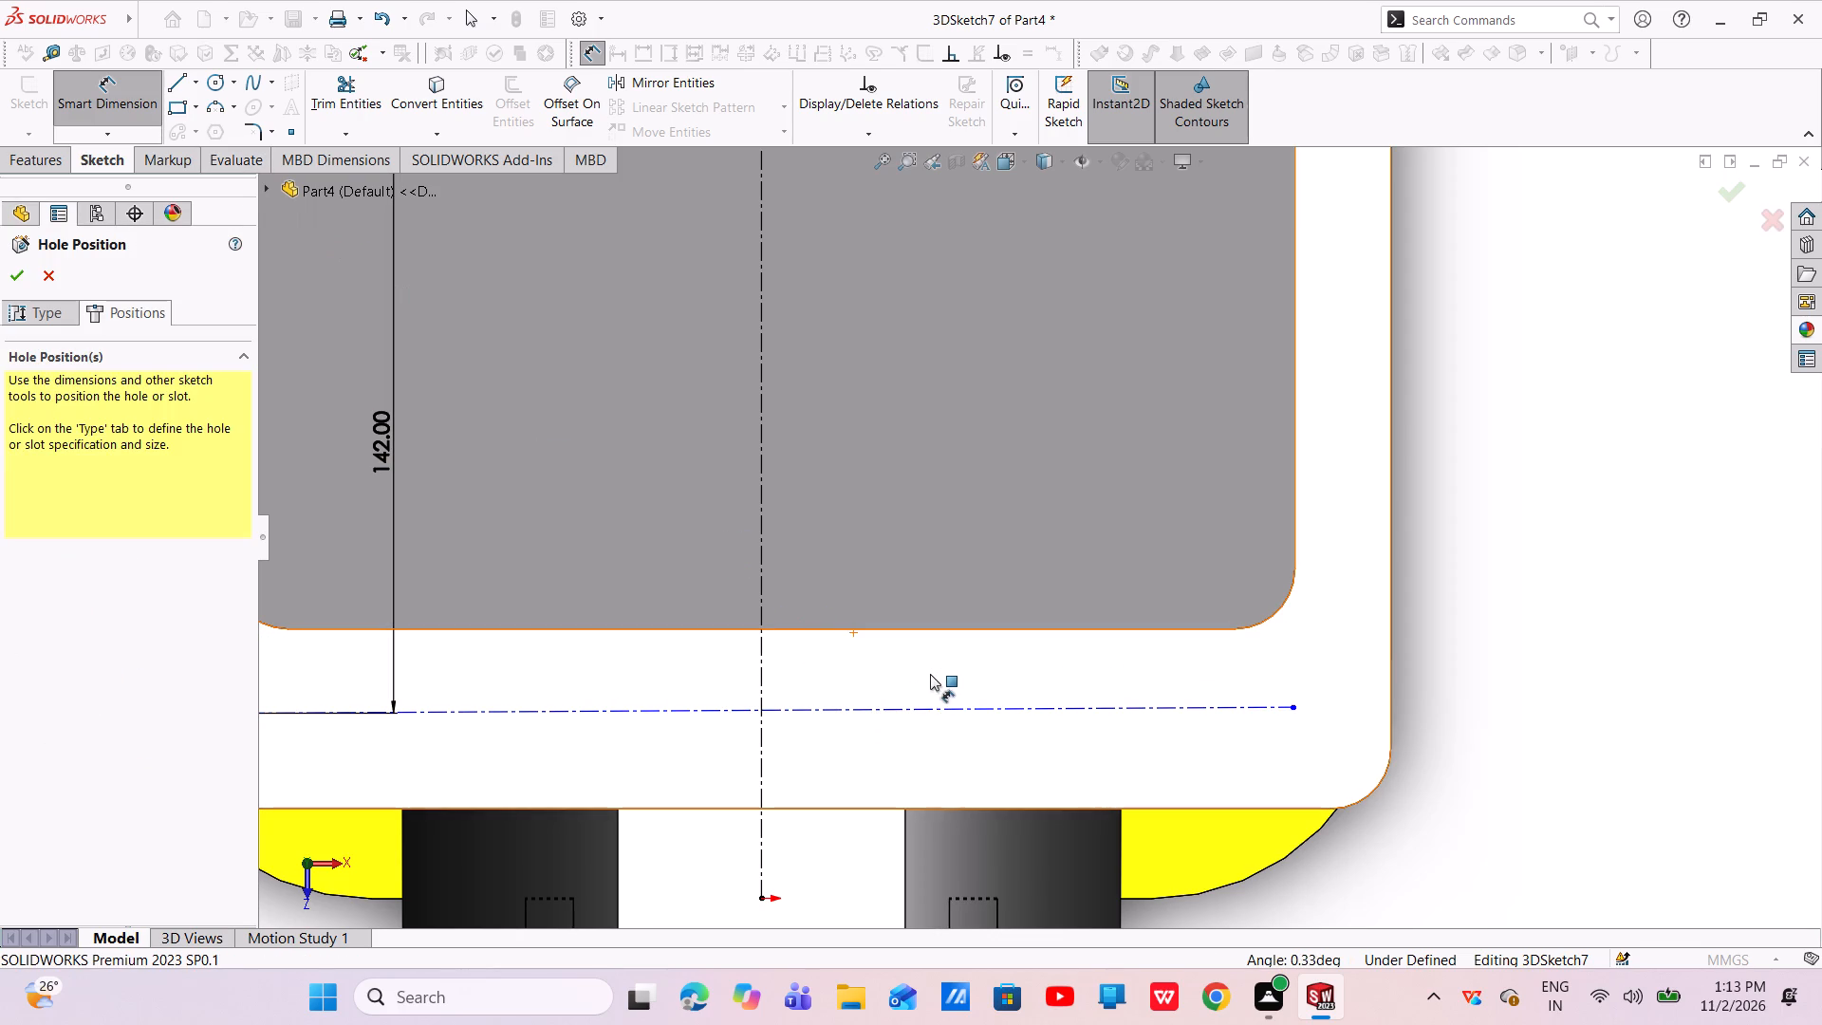
Dimension the origin-side rim centerline's +X endpoint from the adjacent straight edge of the flange opening, keeping its default value, and leave Smart Dimension.
left_click(925, 632)
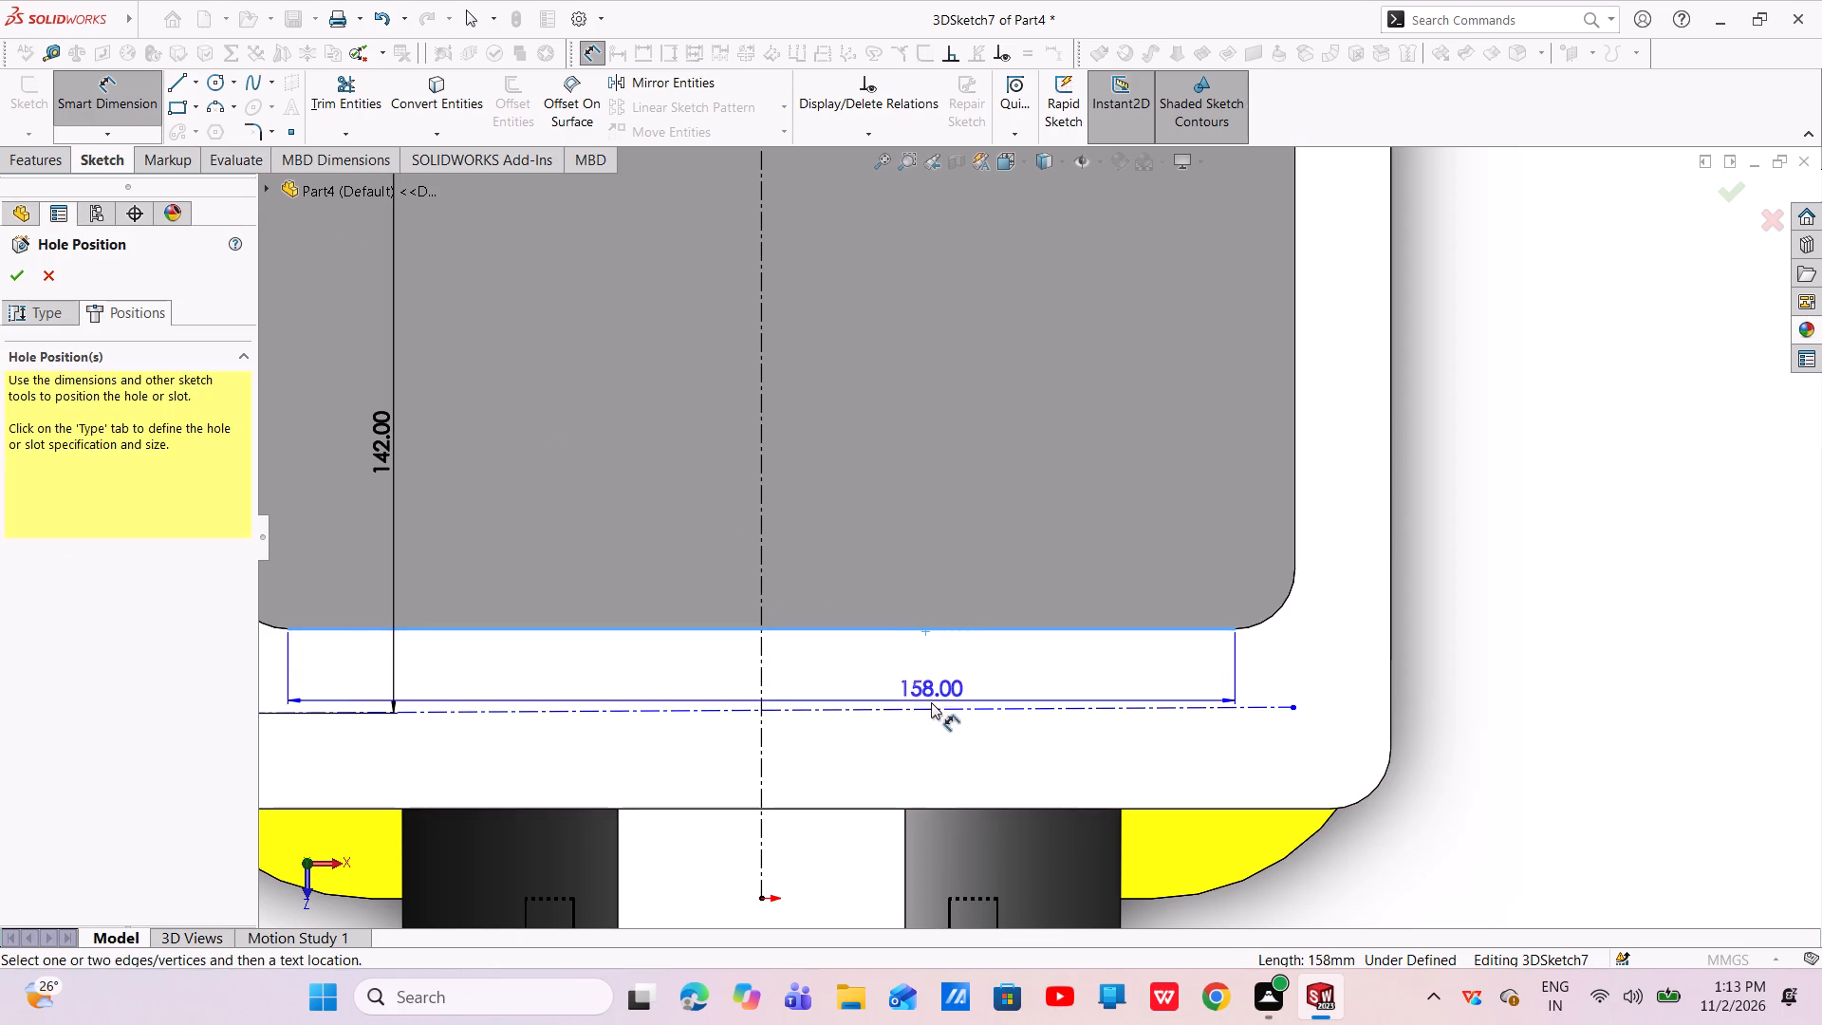
left_click(929, 709)
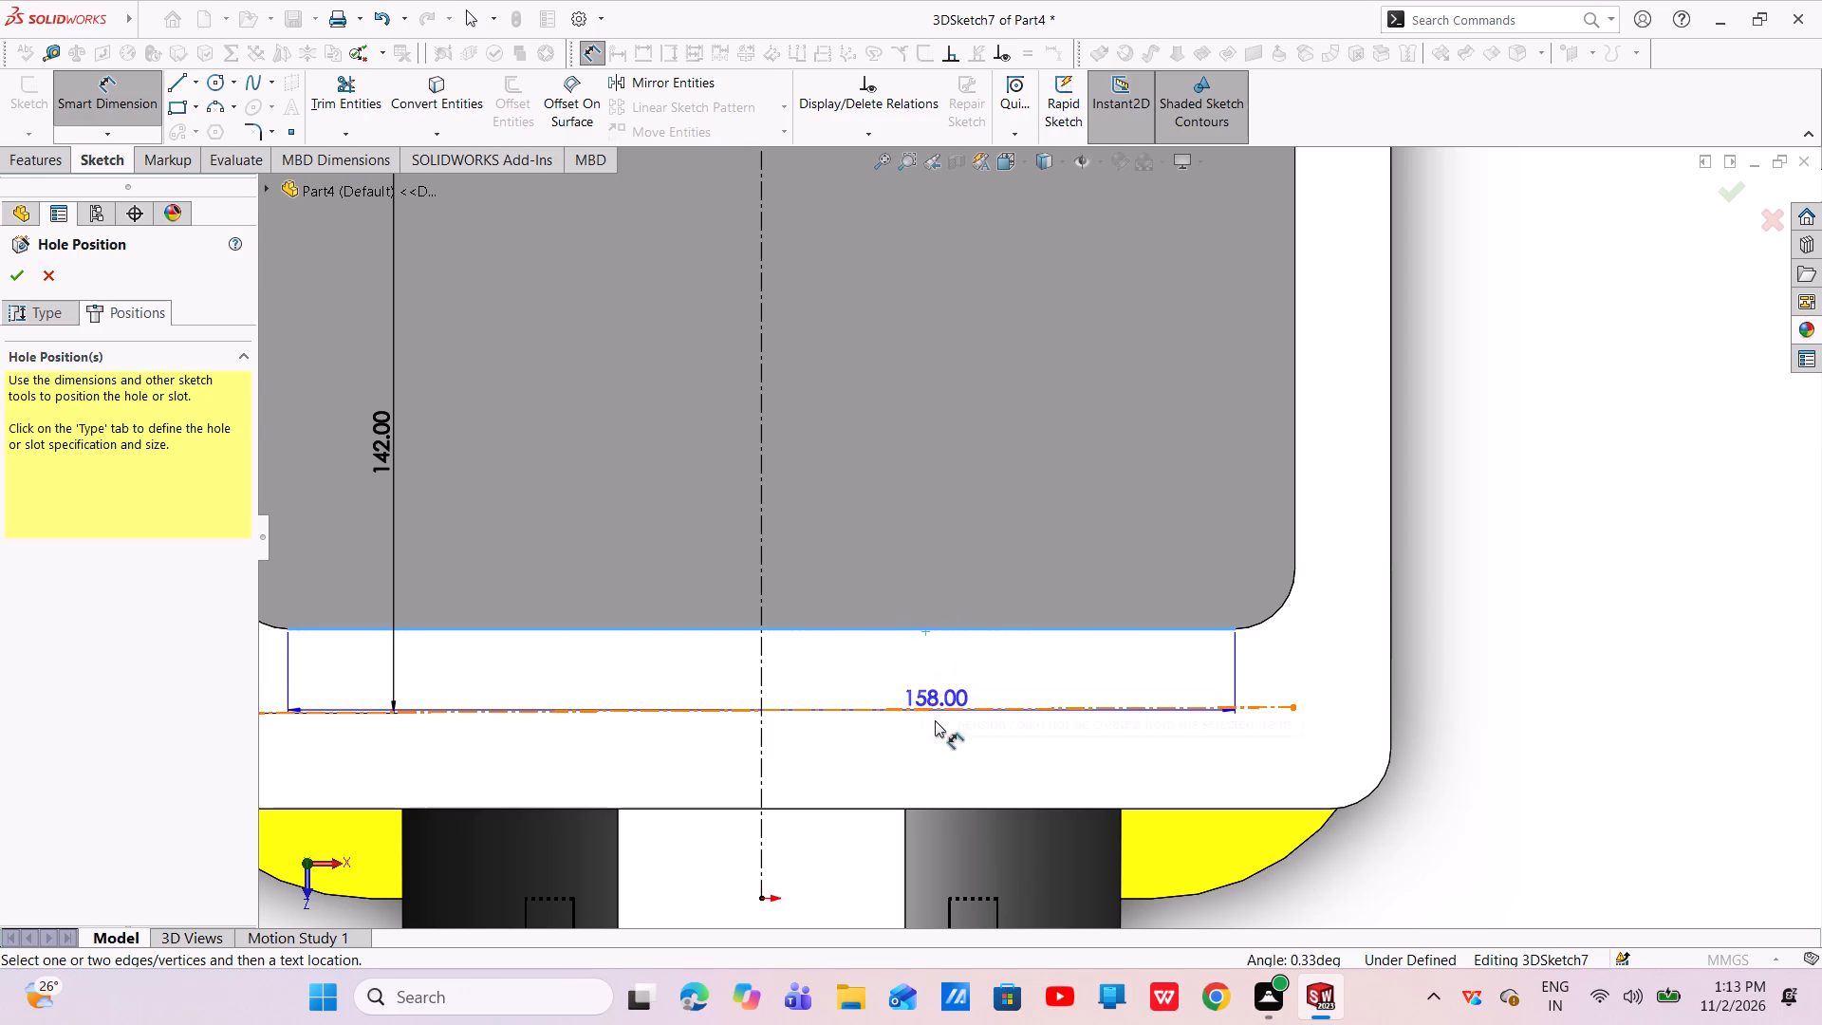
left_click(933, 709)
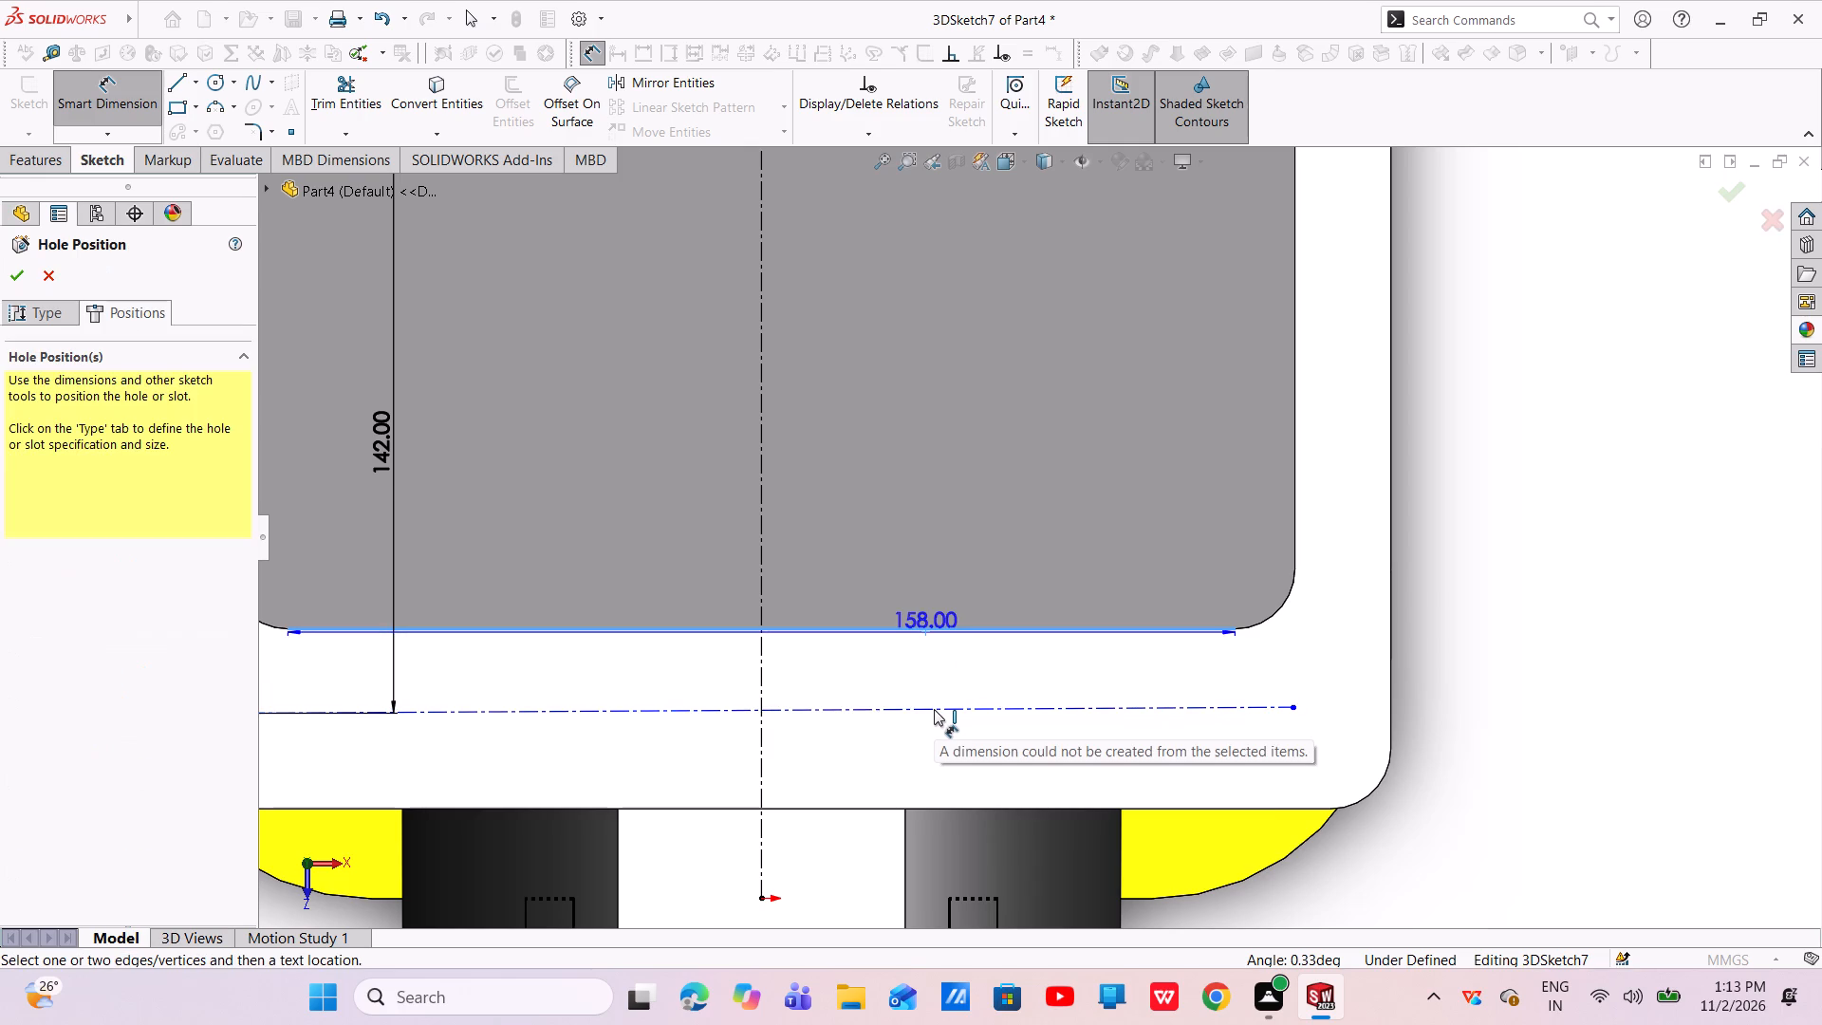
left_click(1297, 710)
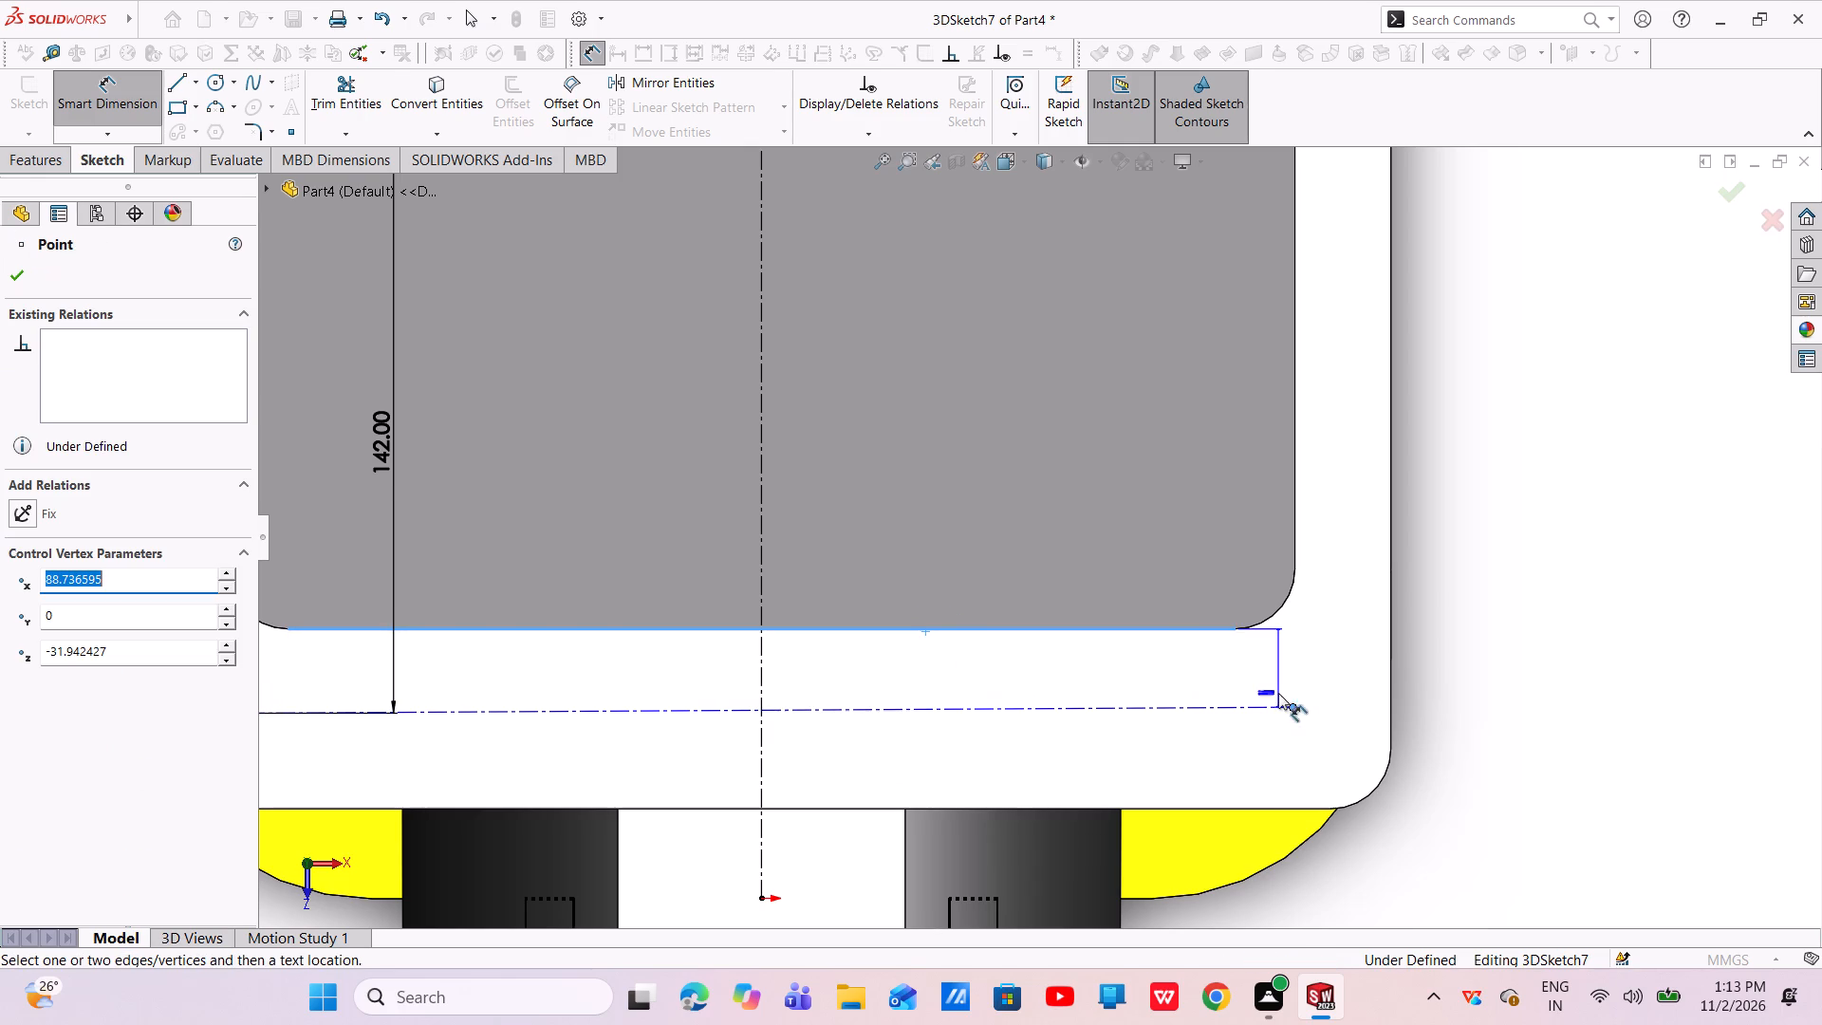
left_click(1224, 679)
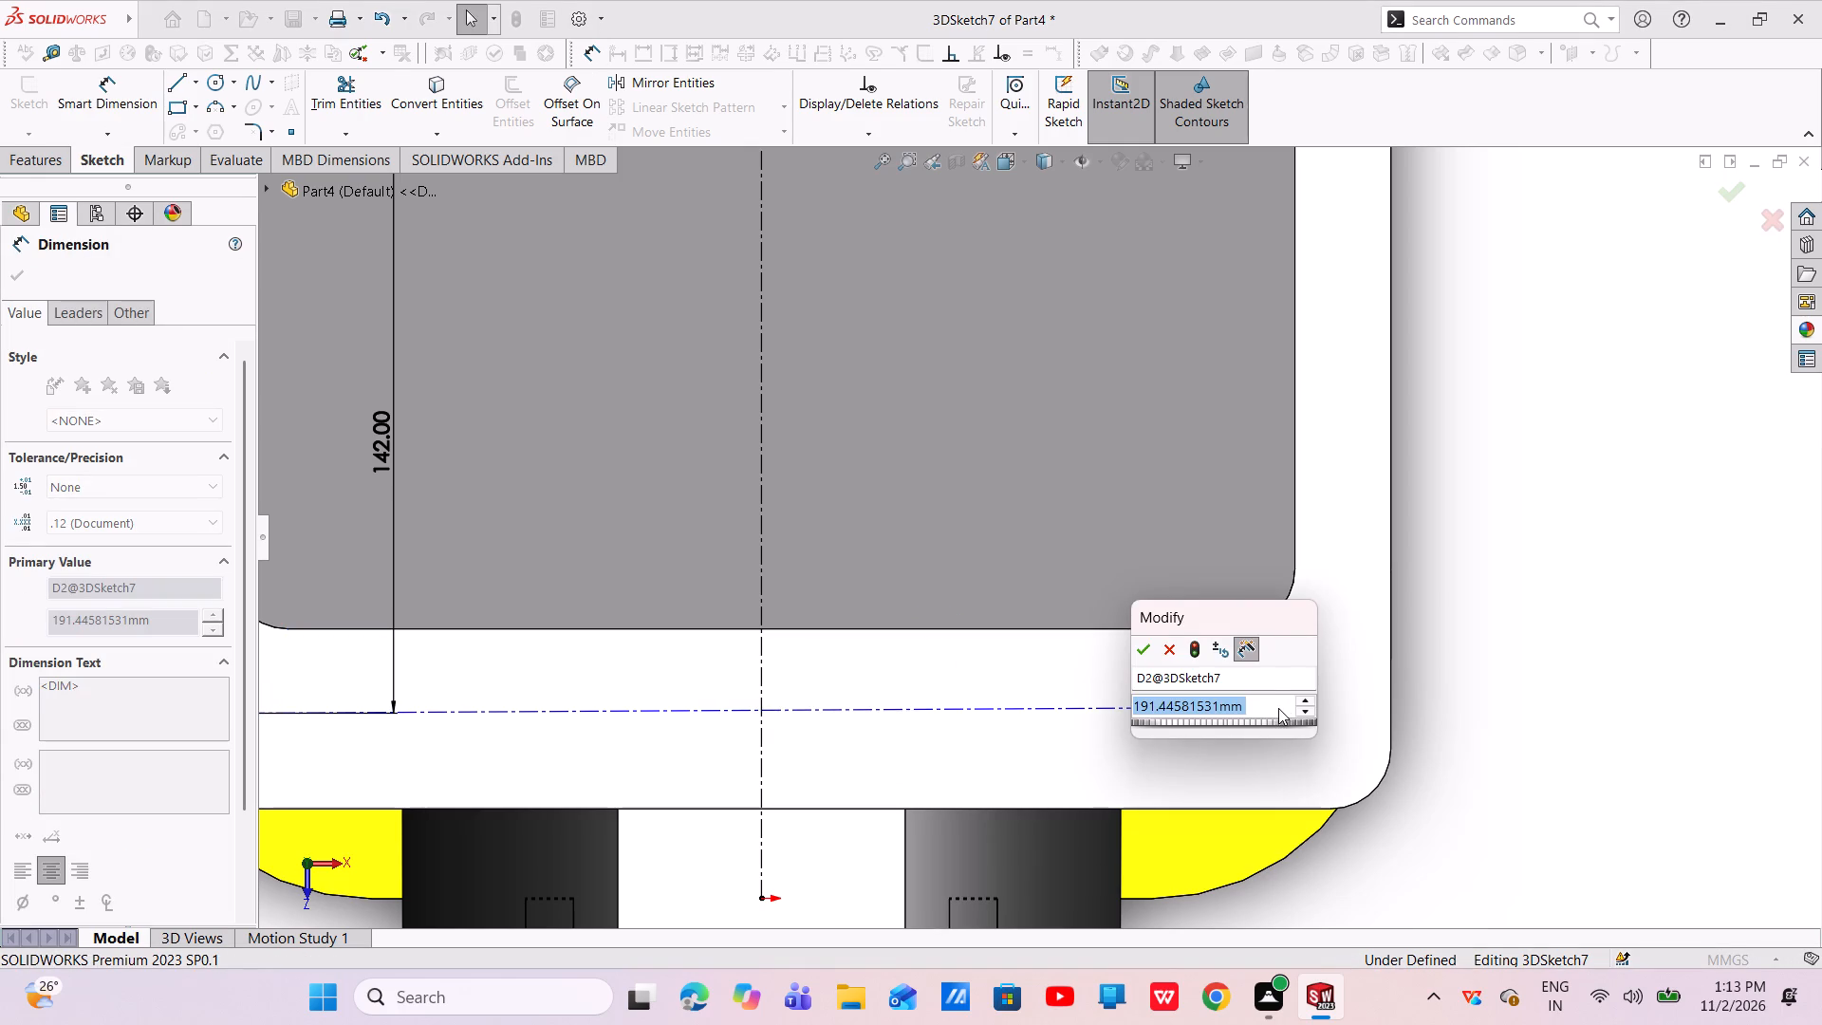
key("BackSpace")
key("1")
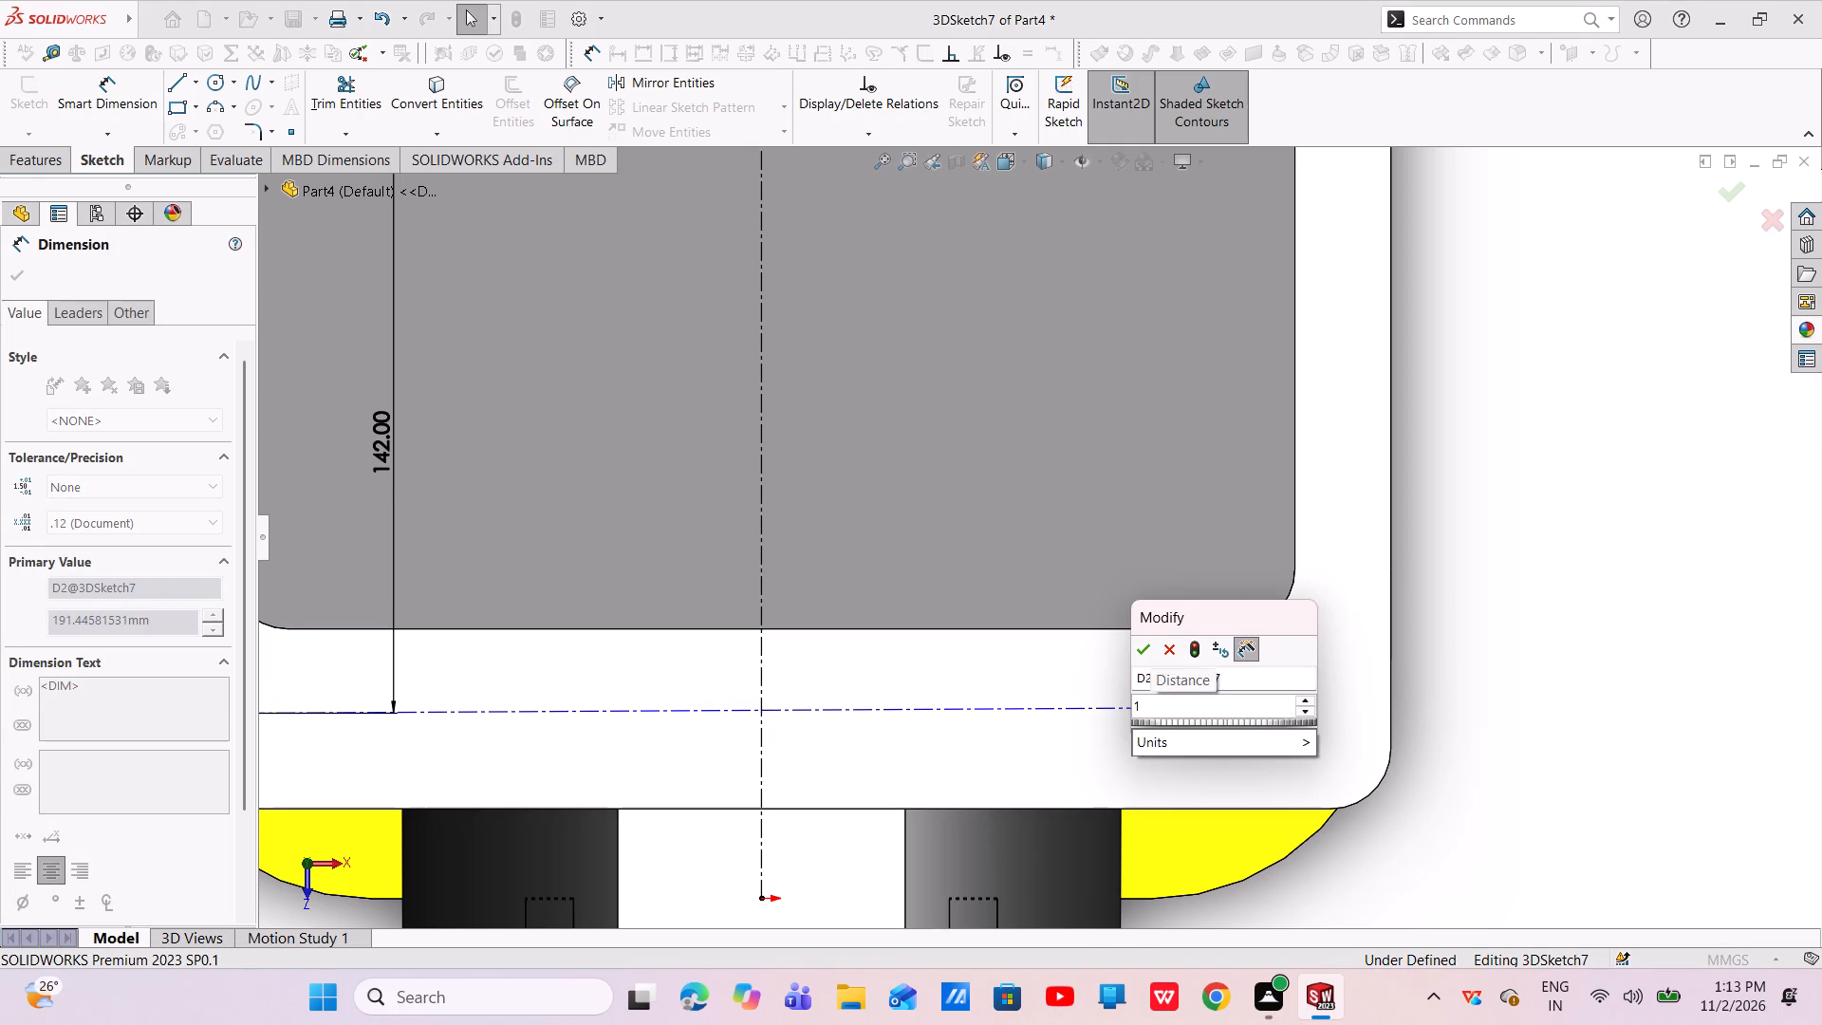
left_click(1173, 660)
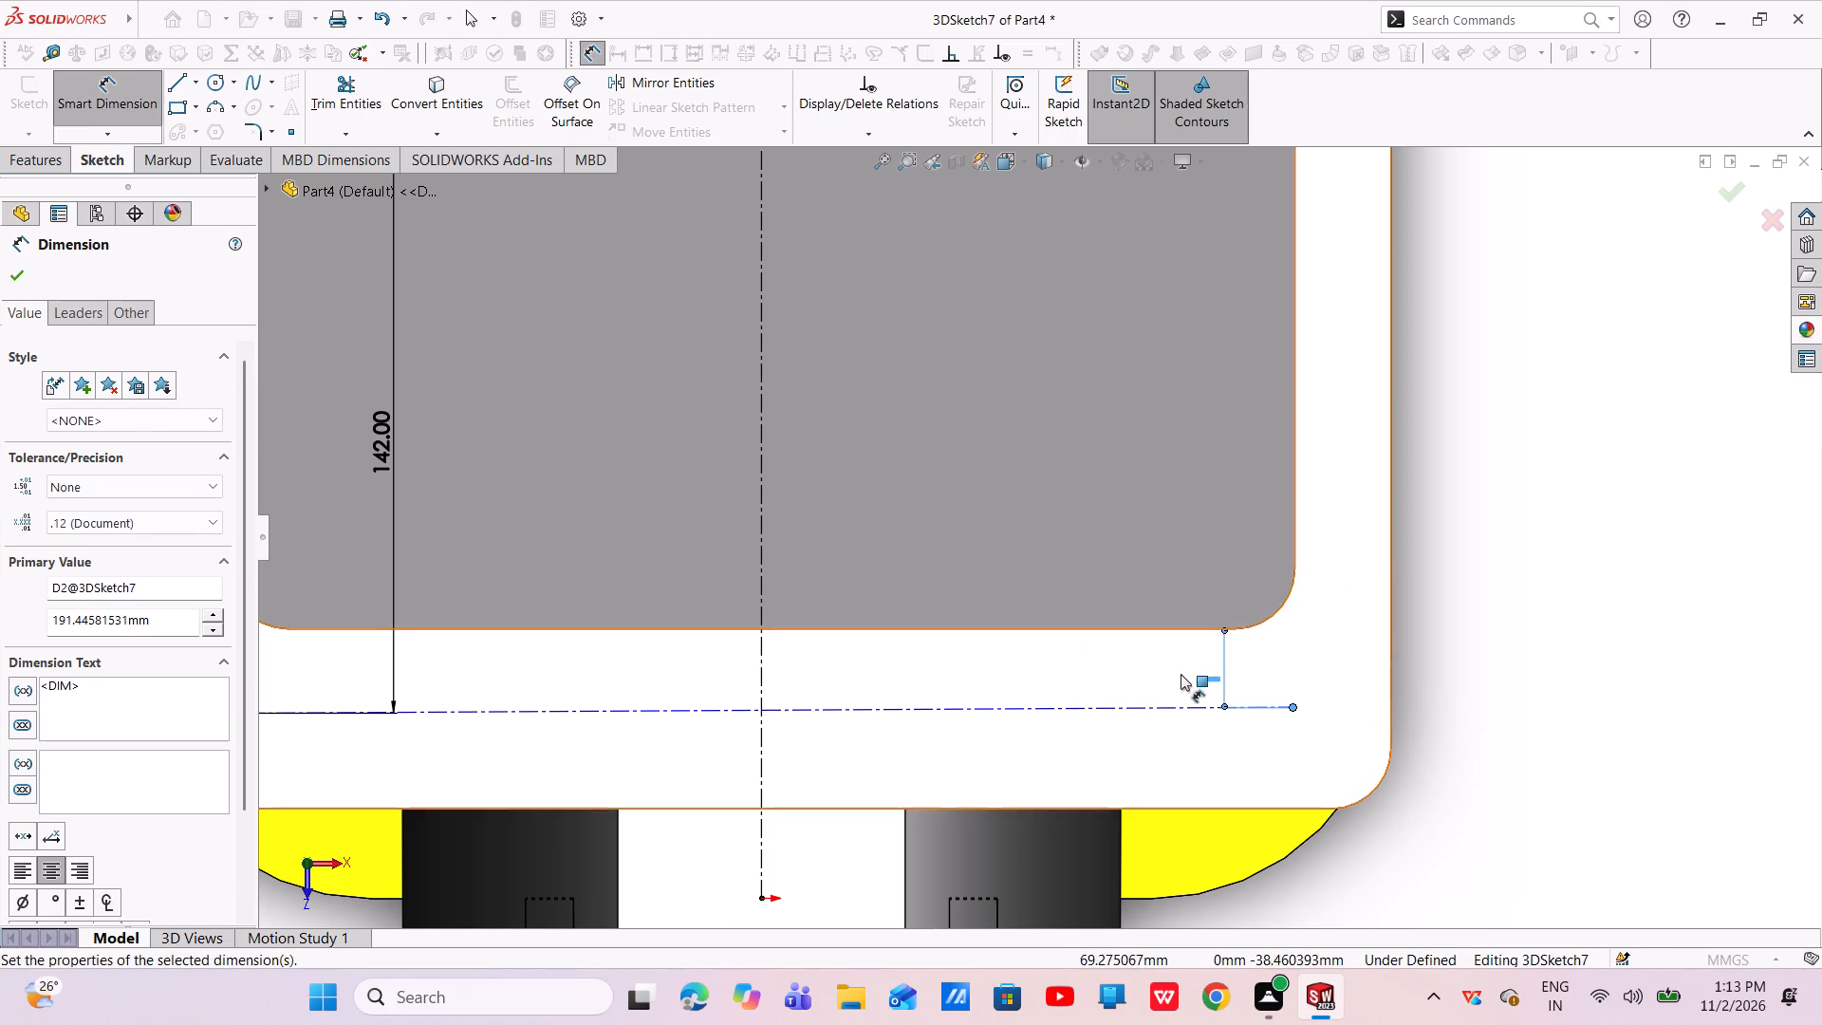
scroll(1221, 699, "down", 7)
scroll(1051, 488, "down", 7)
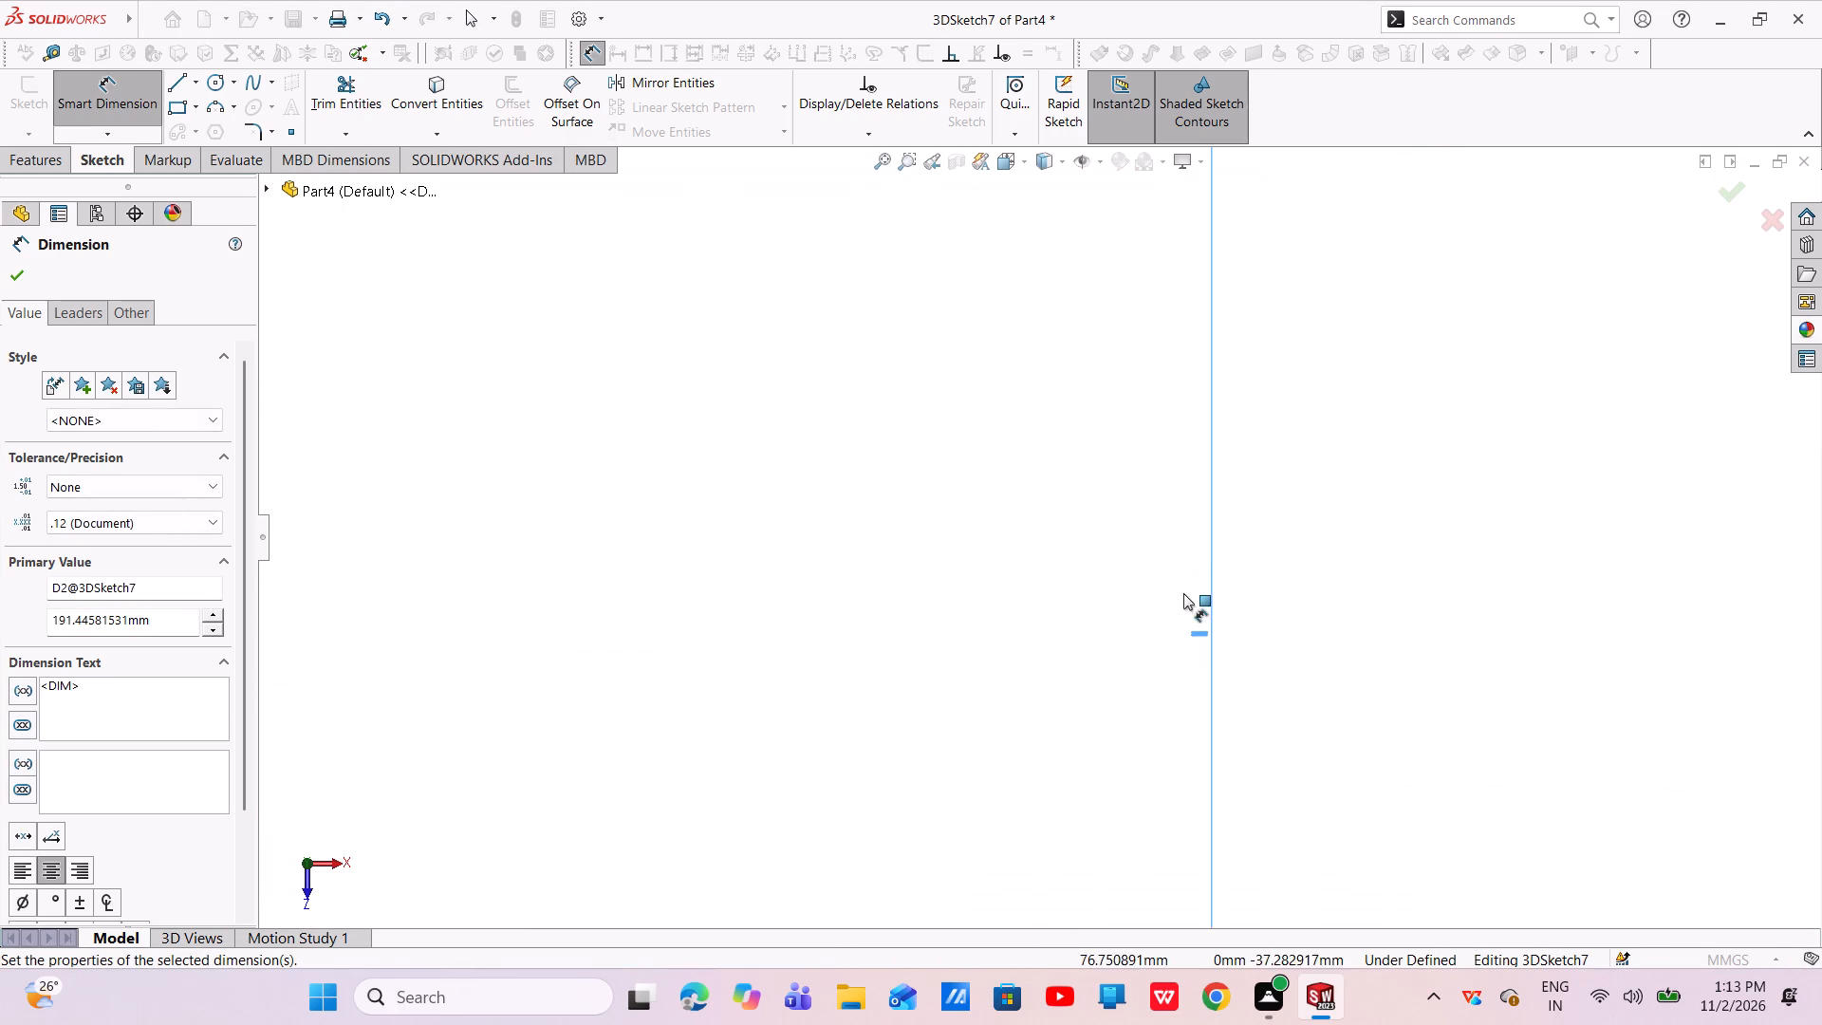
scroll(1197, 631, "down", 6)
left_click(1154, 586)
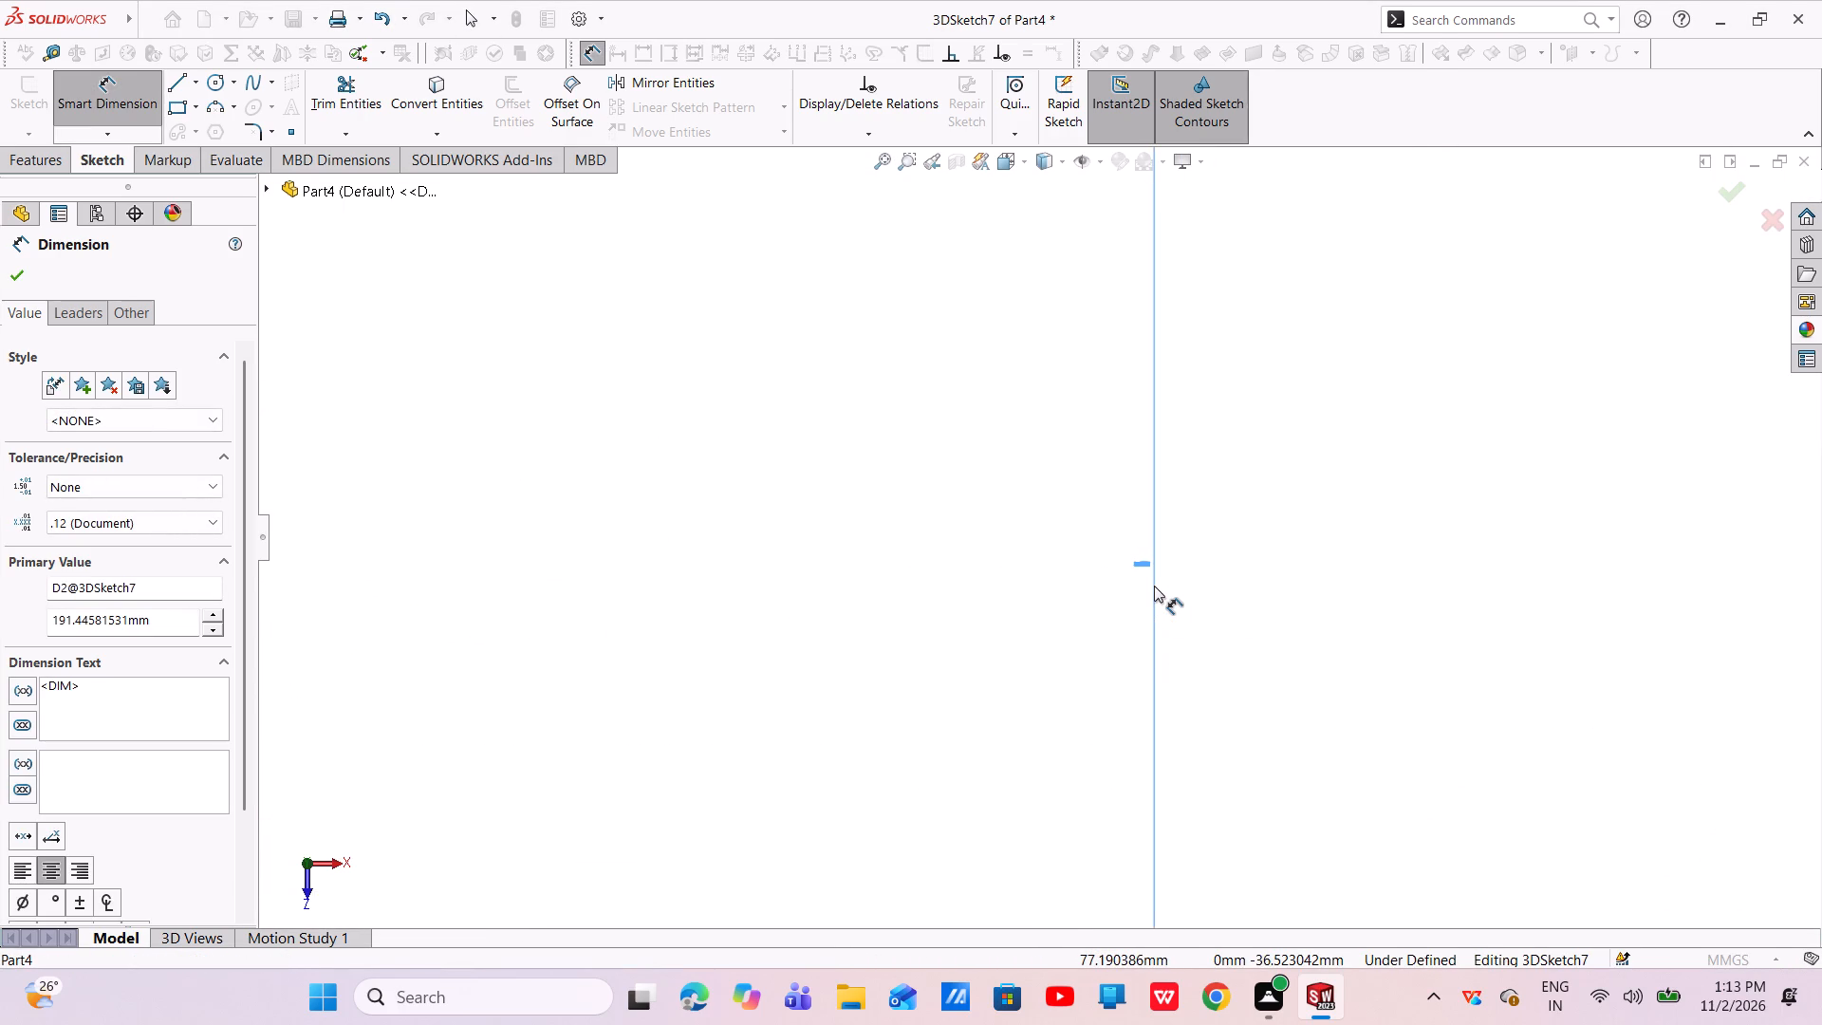
key("Escape")
key("Escape")
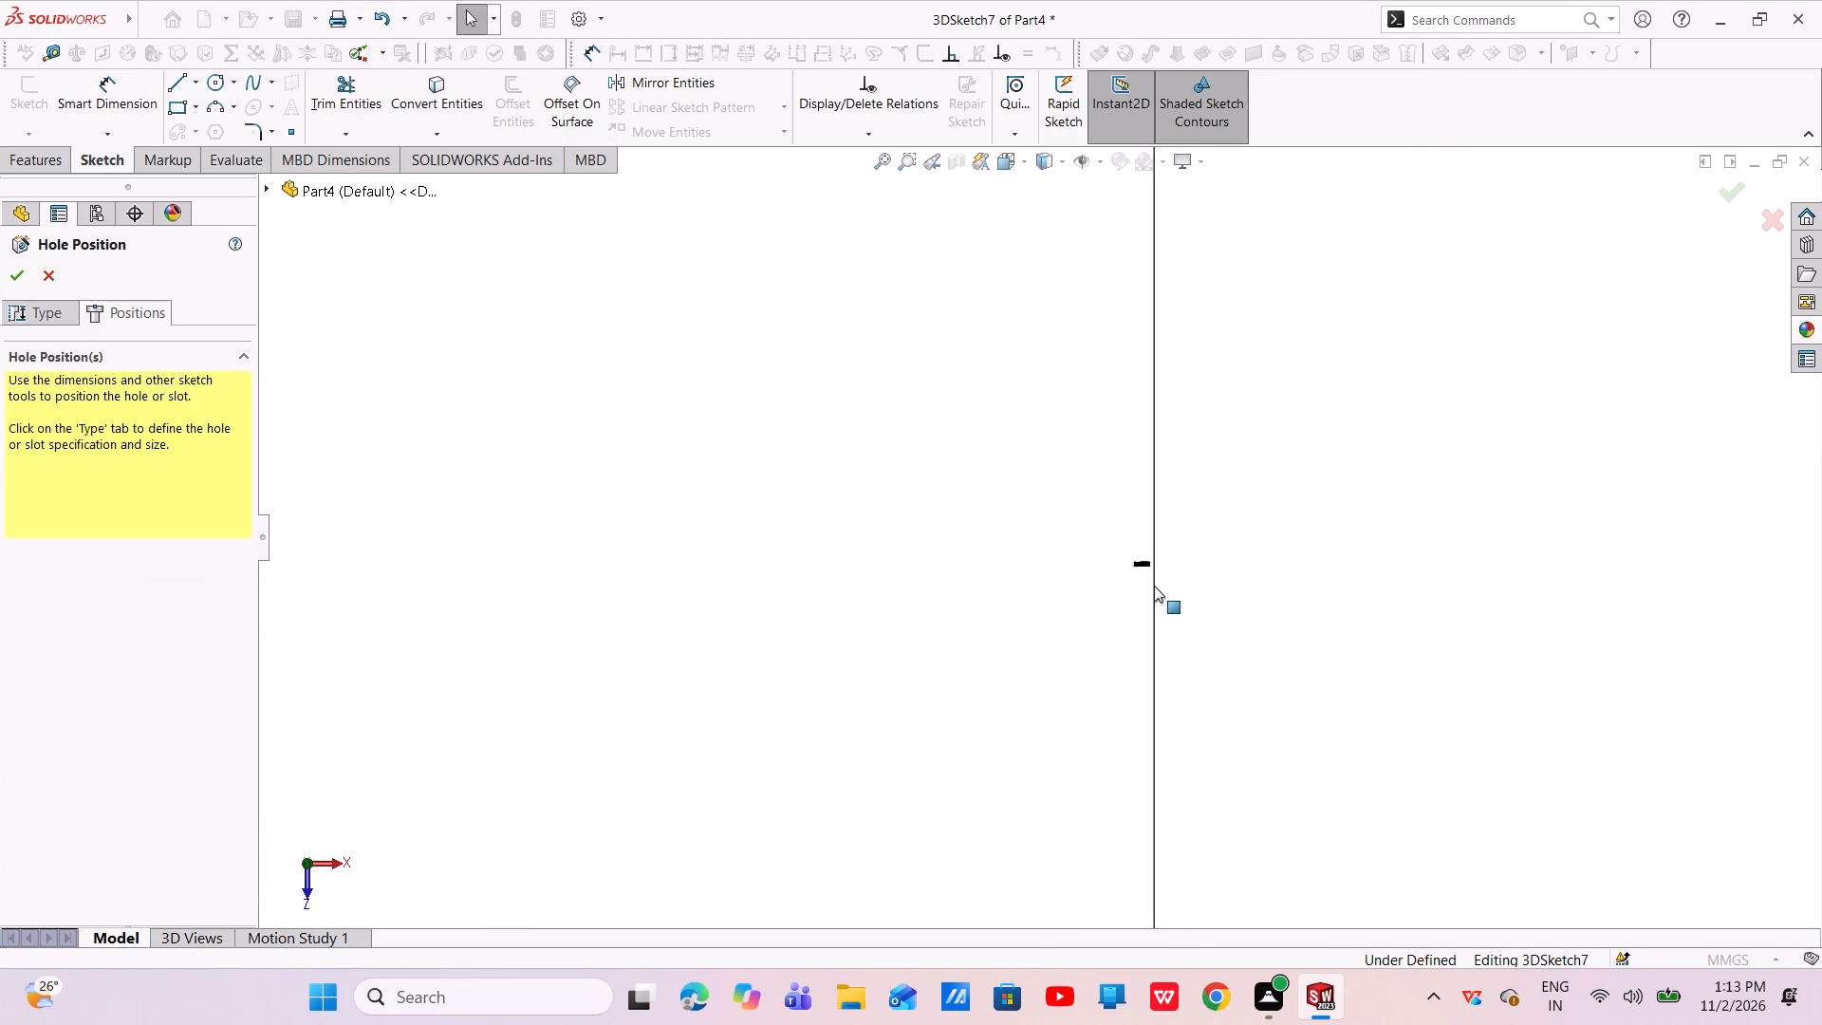
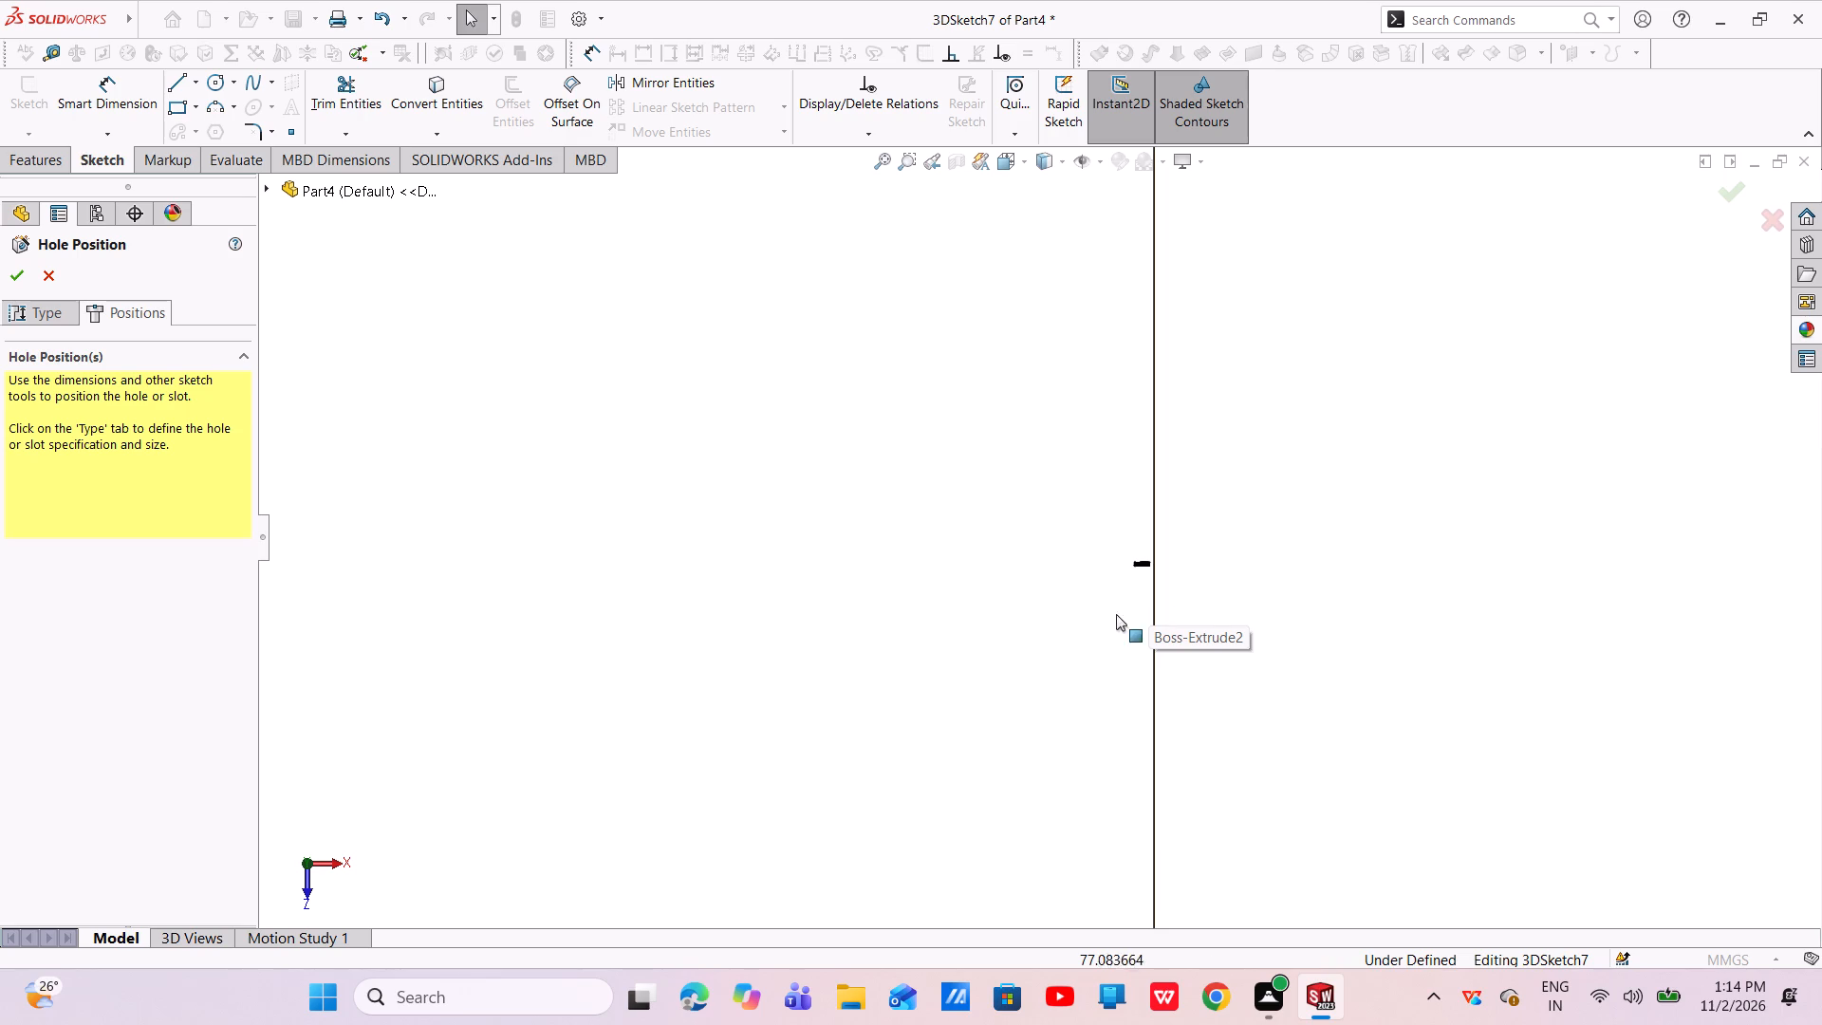
Delete the dimension between the origin-side rim centerline's +X endpoint and the adjacent straight edge of the flange opening.
scroll(972, 614, "up", 1)
scroll(972, 614, "down", 1)
scroll(972, 614, "up", 5)
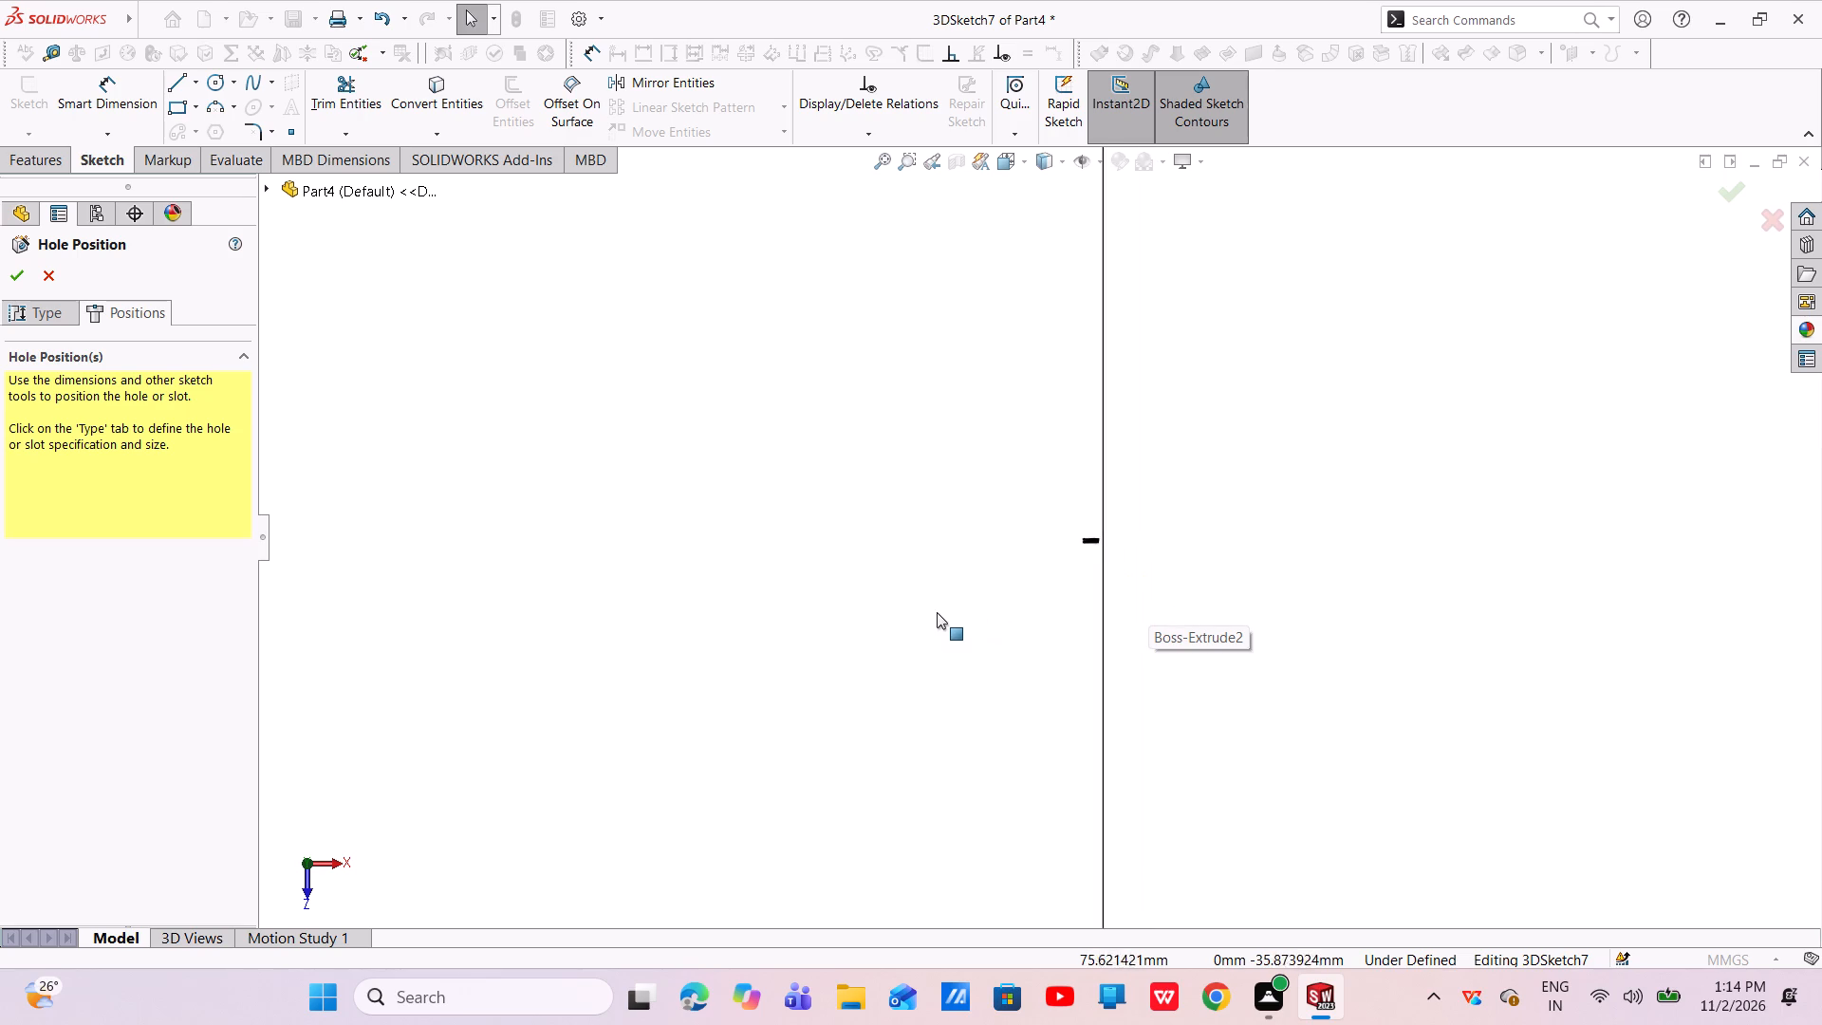
scroll(937, 612, "up", 13)
left_click(1047, 529)
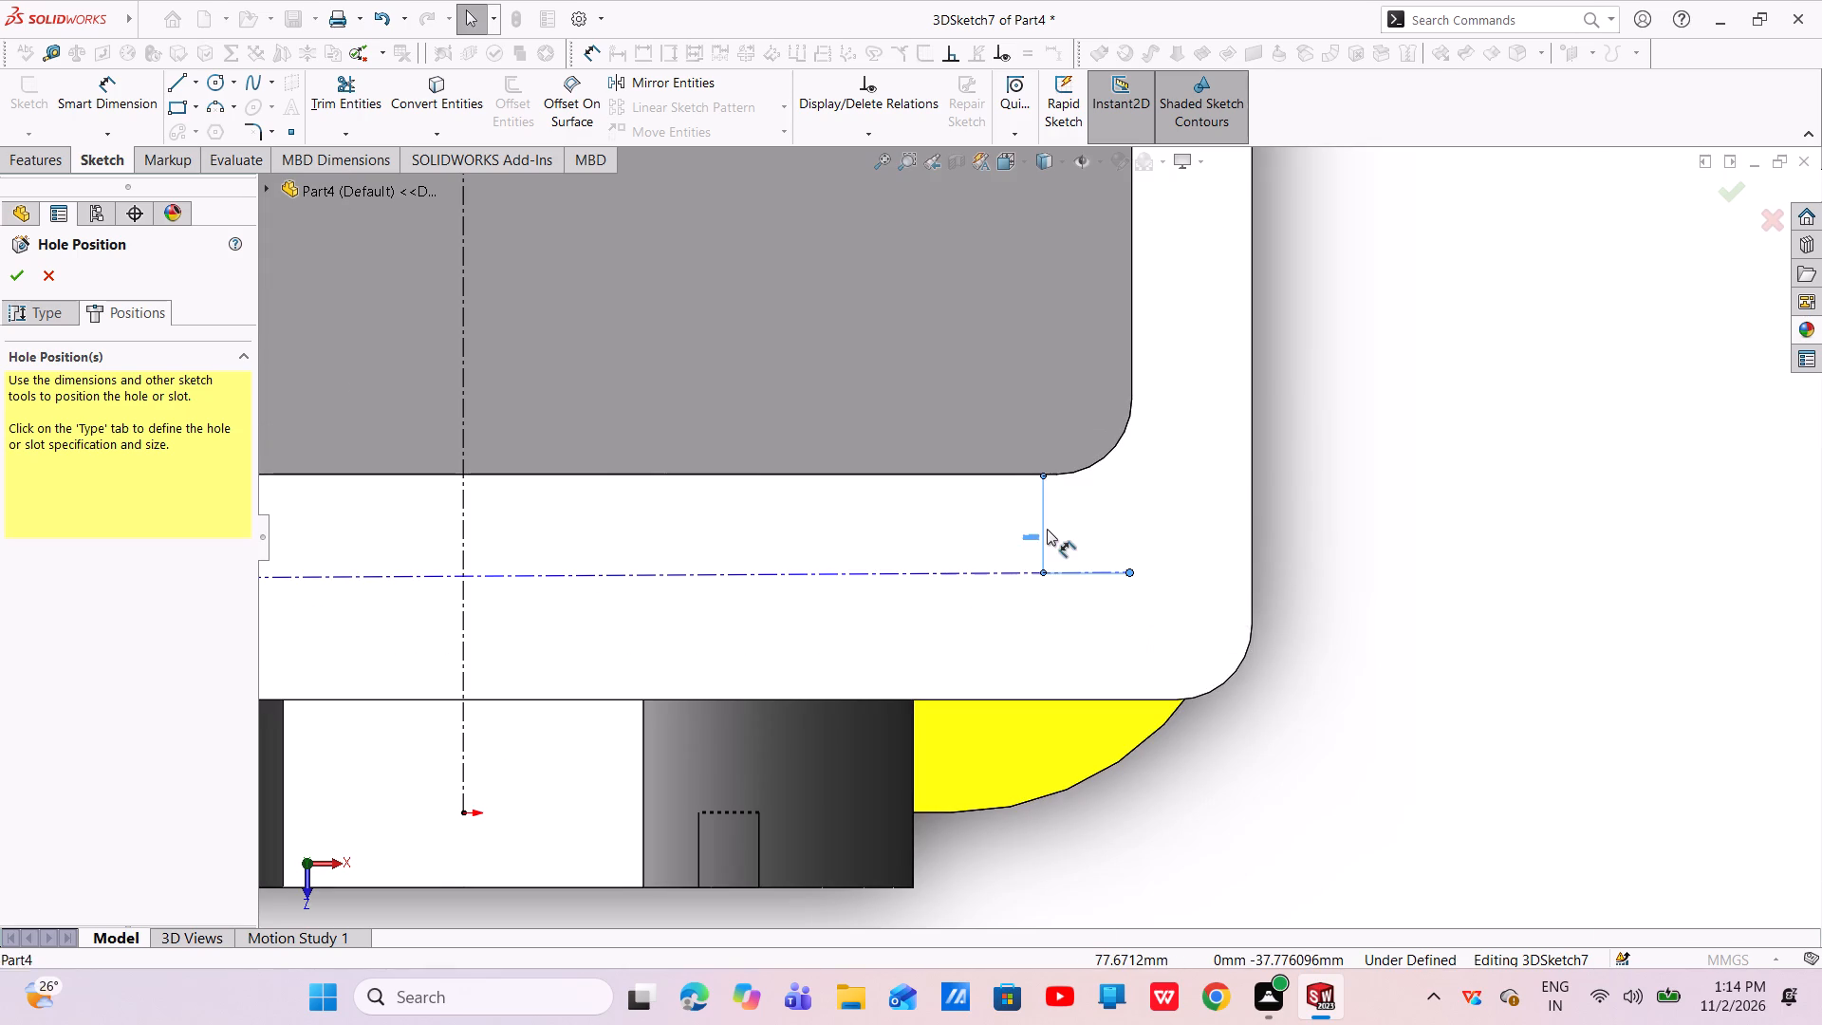
right_click(1047, 529)
left_click(1098, 706)
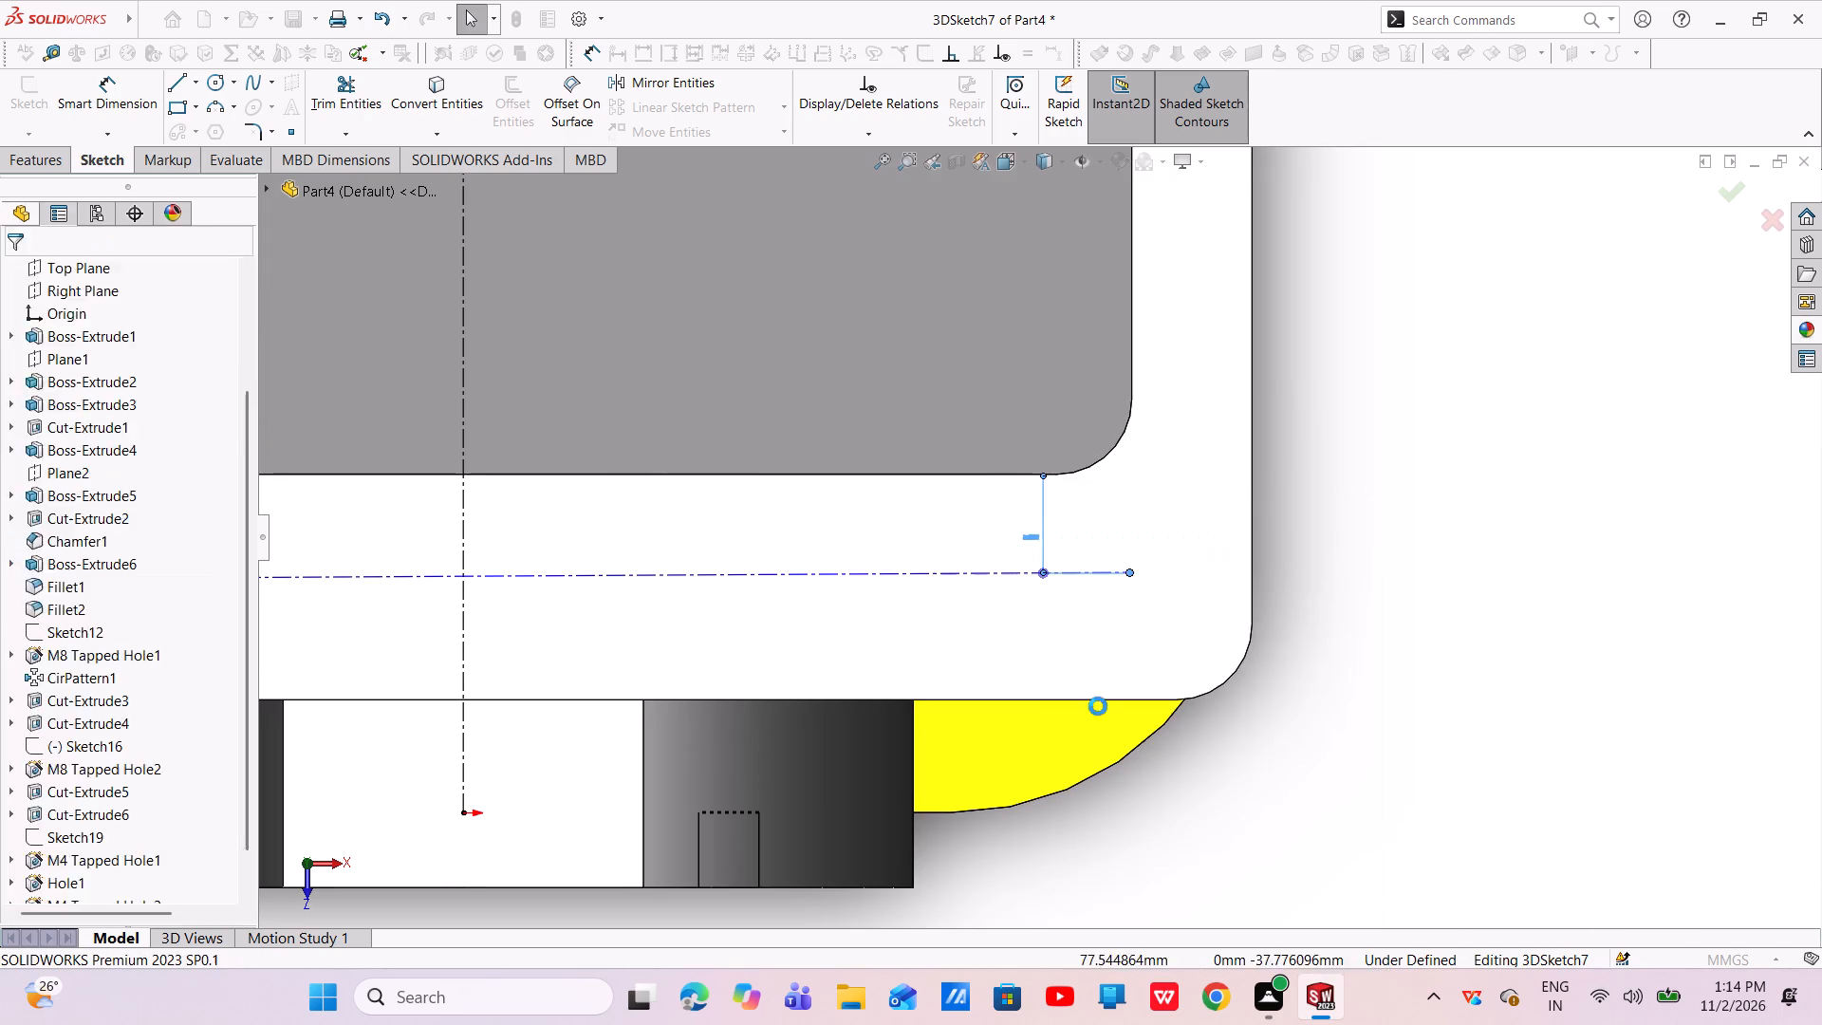
Dimension the origin-side rim centerline's -X endpoint from the adjacent straight edge of the flange opening as 16 mm.
scroll(610, 650, "up", 5)
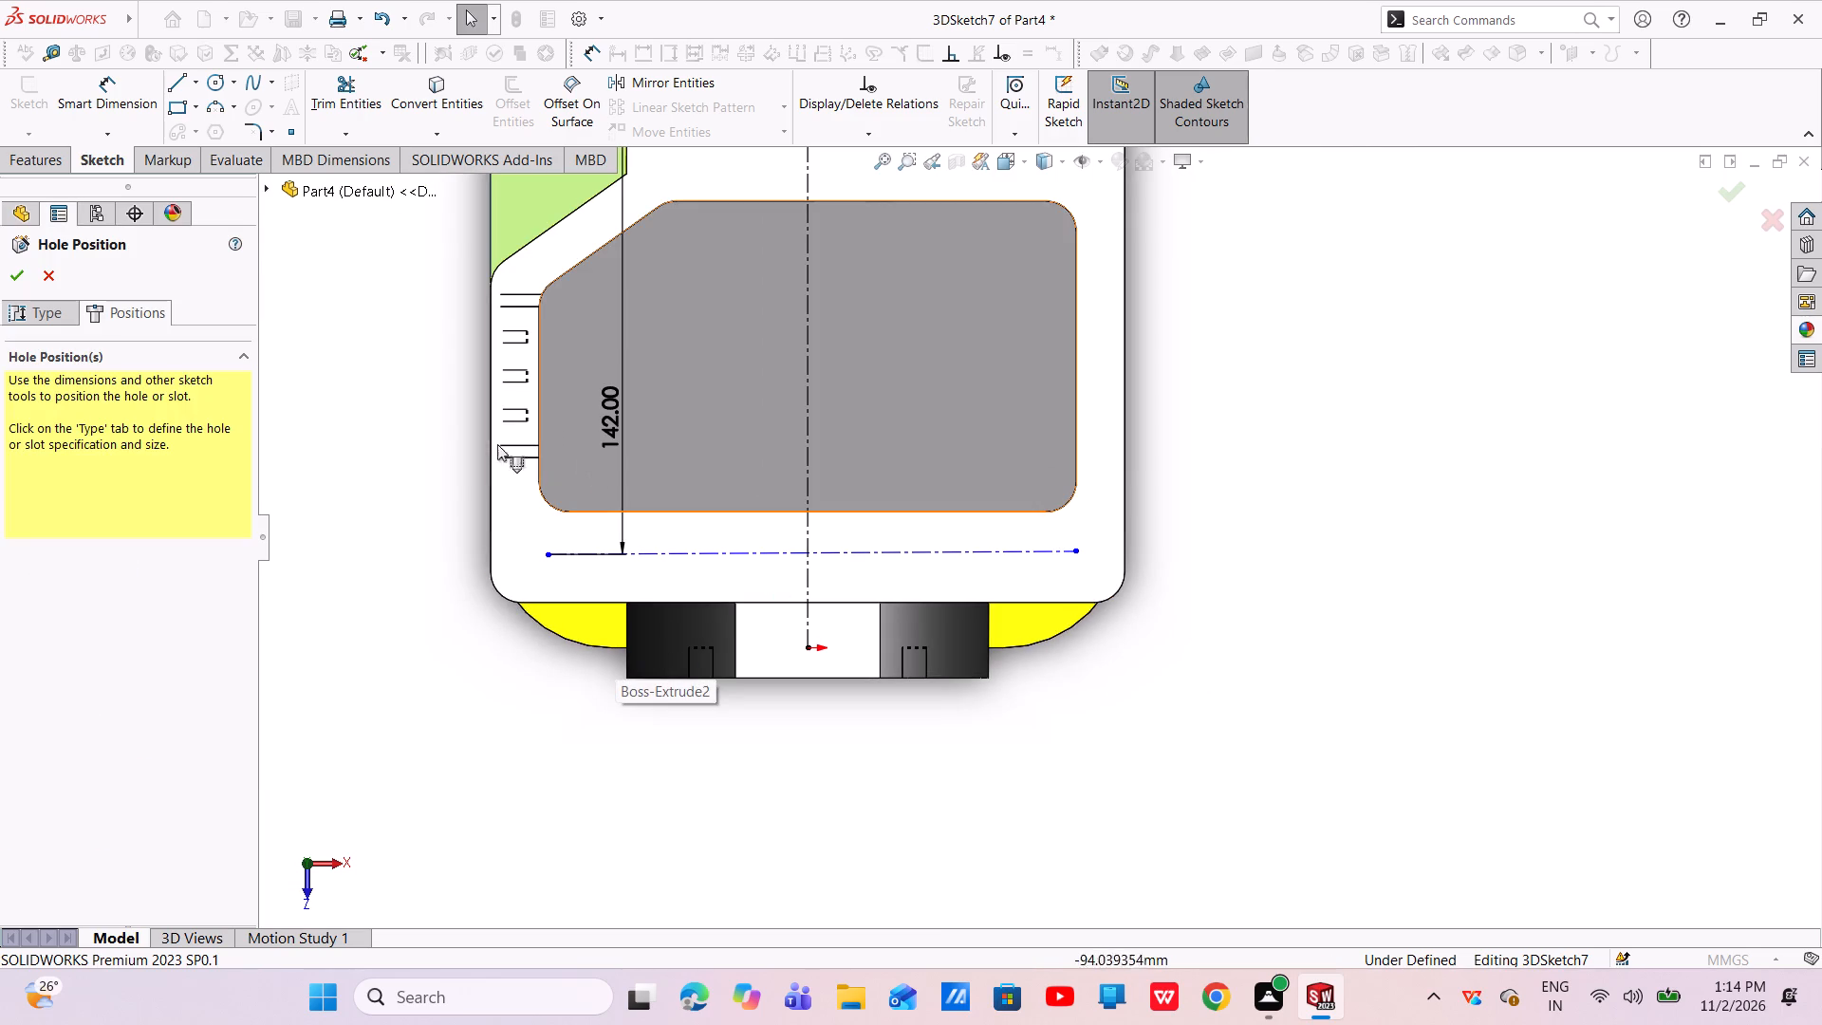
left_click(129, 112)
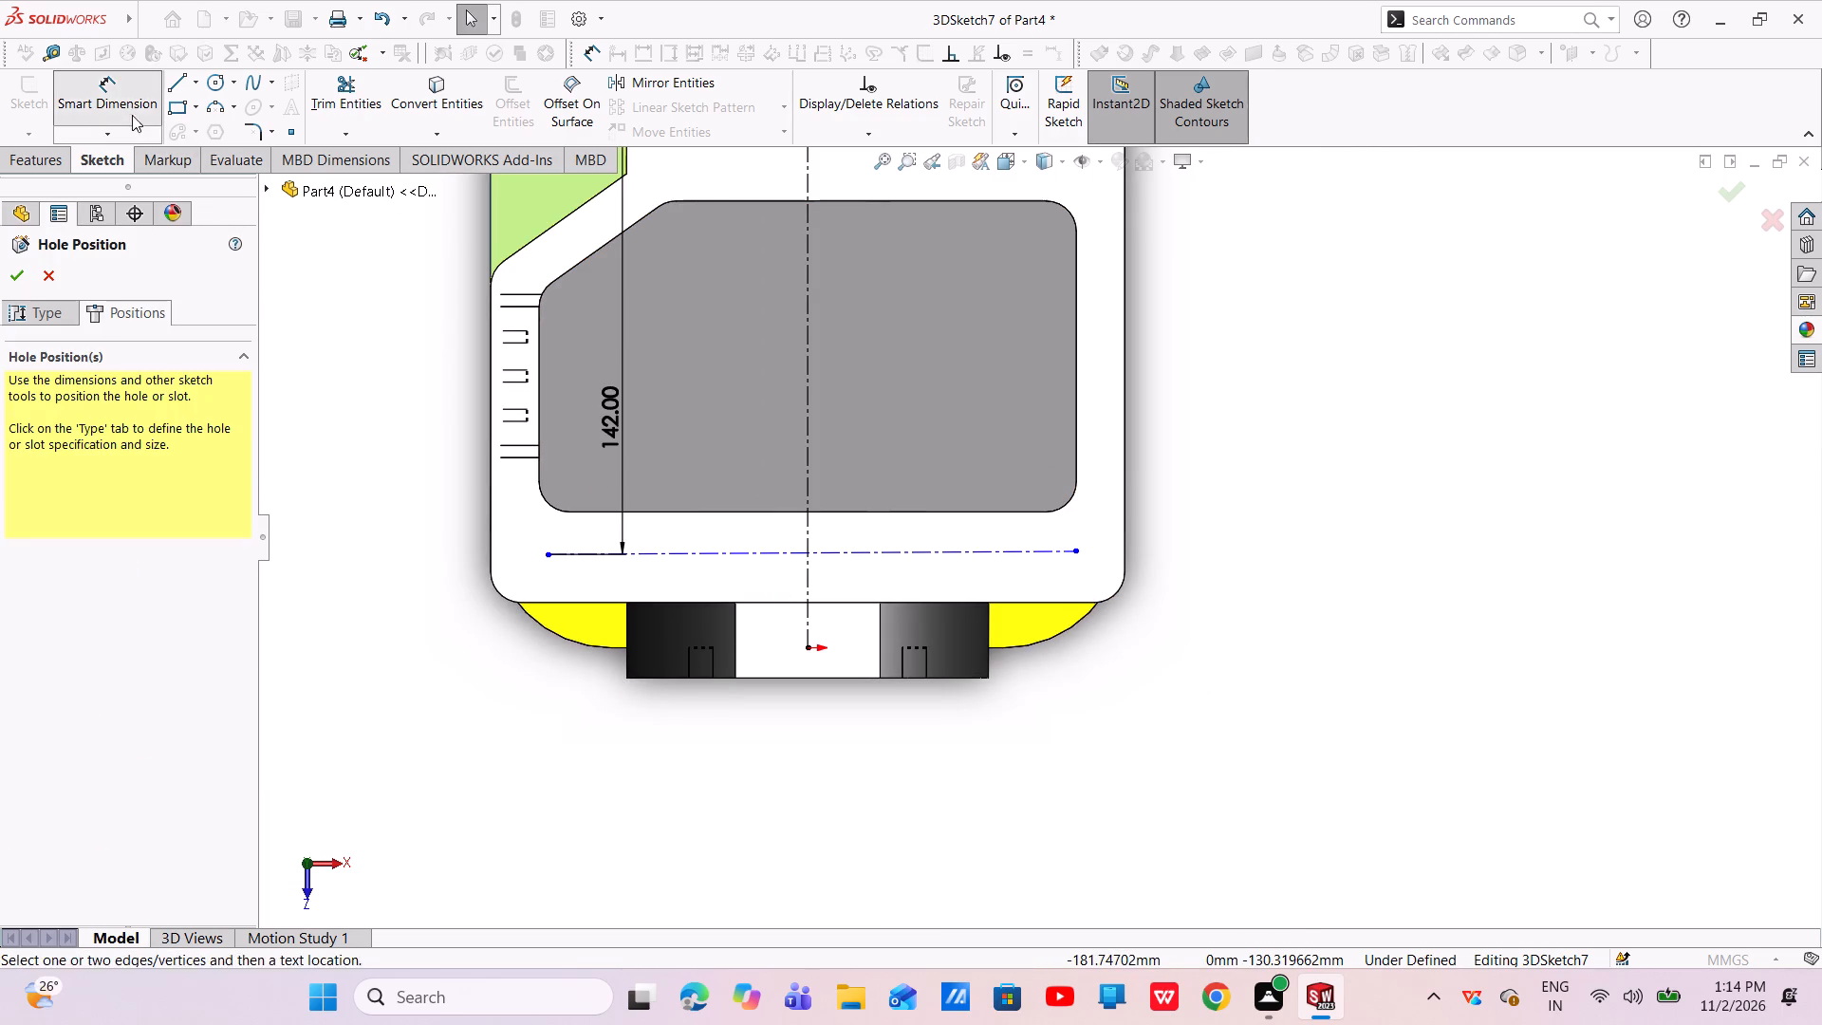
left_click(552, 552)
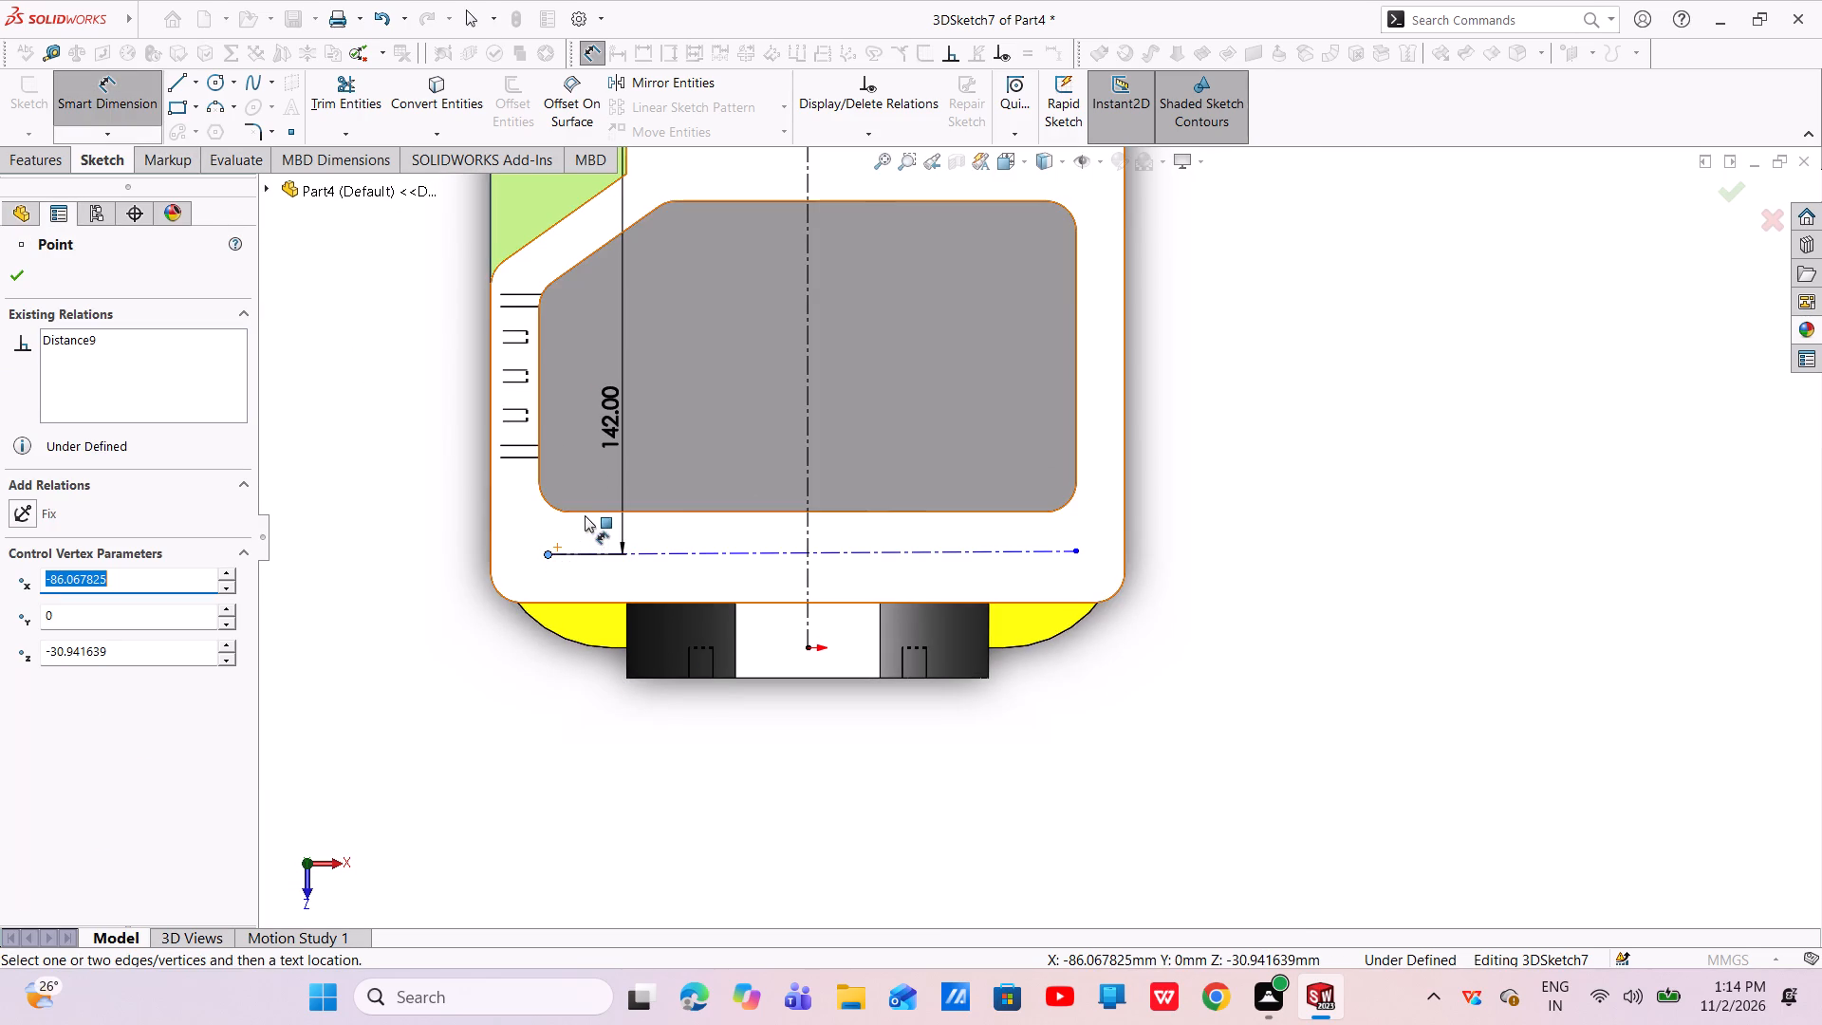
left_click(589, 512)
left_click(590, 531)
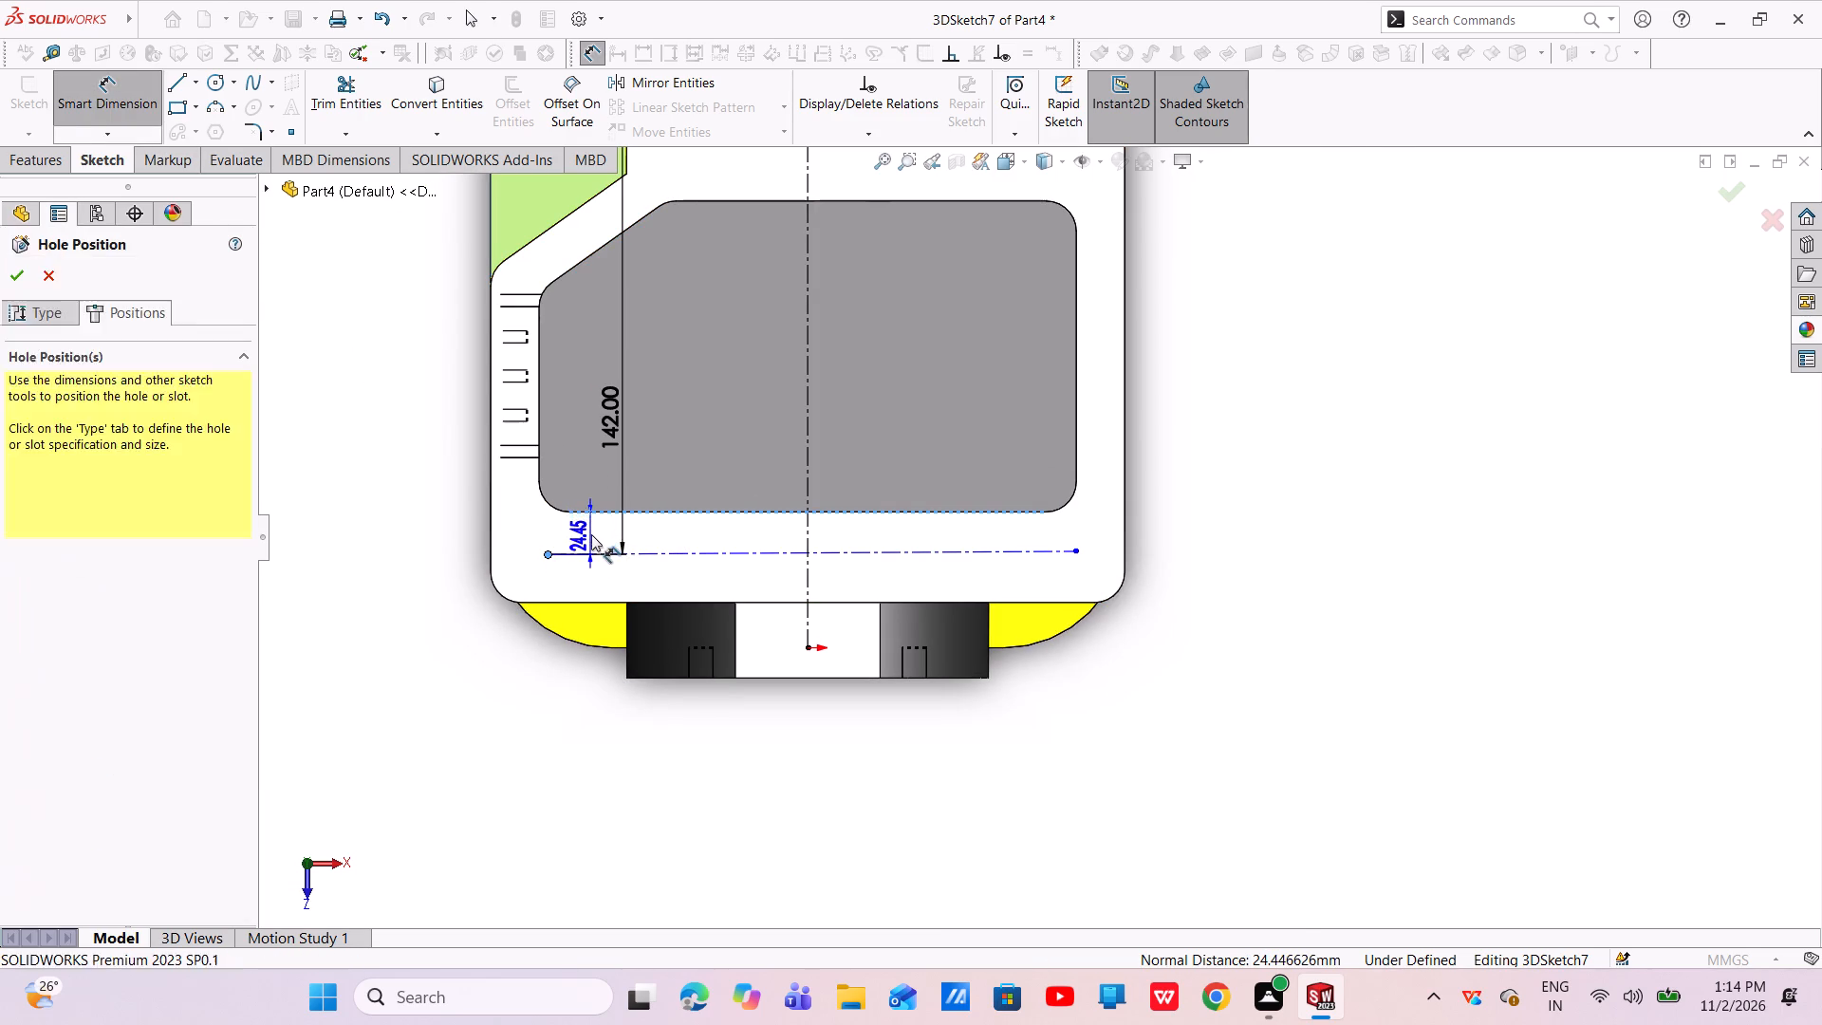
key("BackSpace")
type("16")
key("Return")
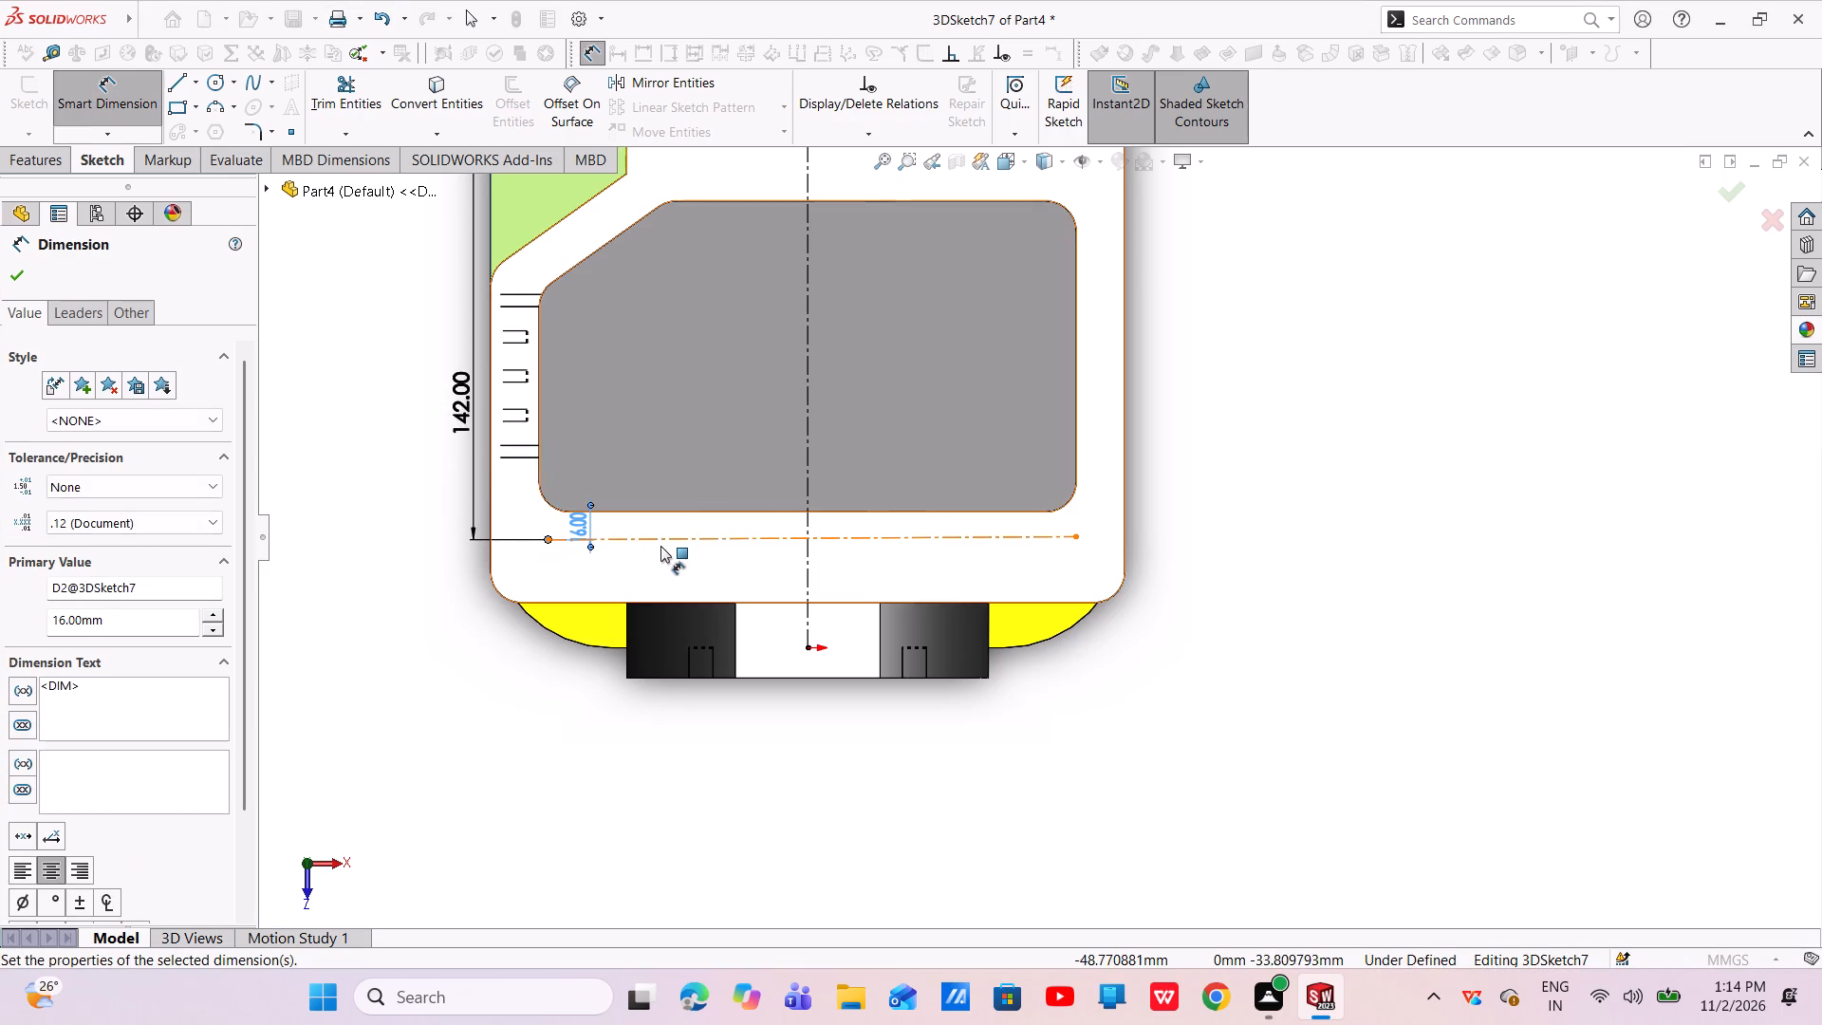
key("Escape")
Examine the origin-side rim centerline and its 16 mm dimension, checking both ends against the flange opening's edge.
scroll(586, 515, "down", 6)
scroll(821, 517, "down", 6)
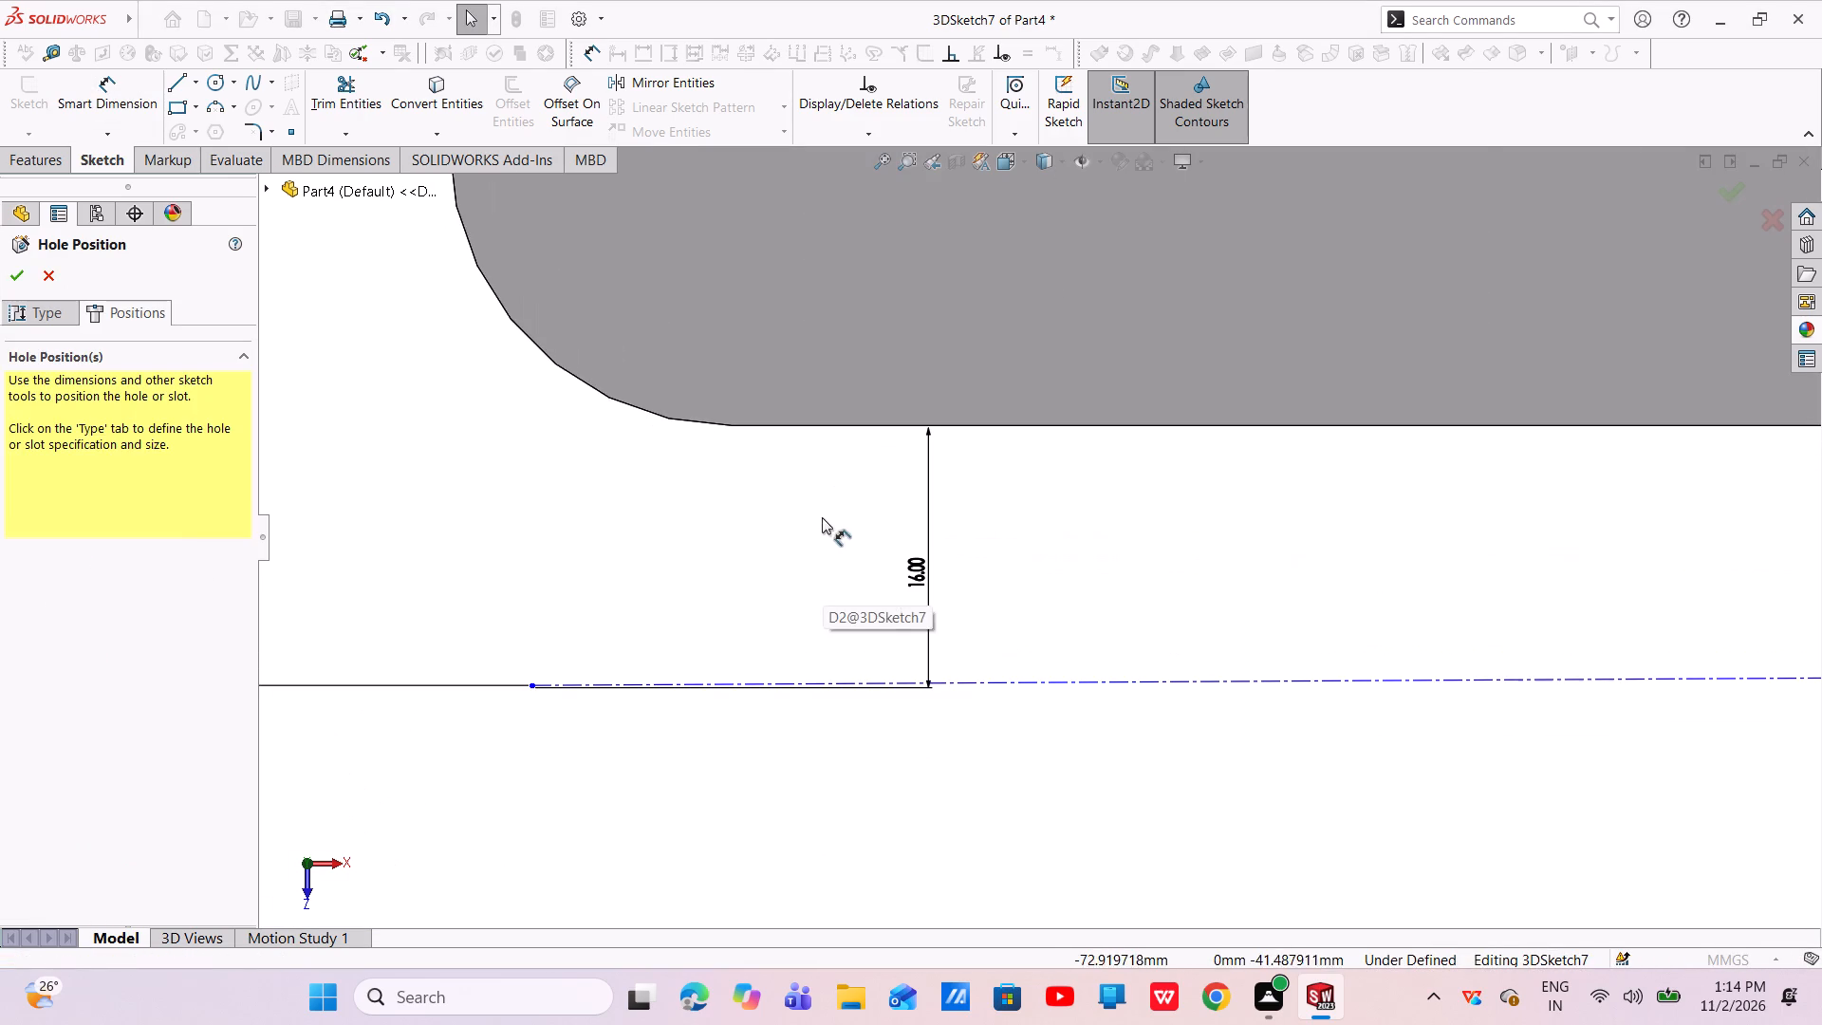
scroll(942, 560, "down", 6)
scroll(946, 608, "up", 3)
scroll(946, 608, "down", 1)
scroll(946, 608, "up", 8)
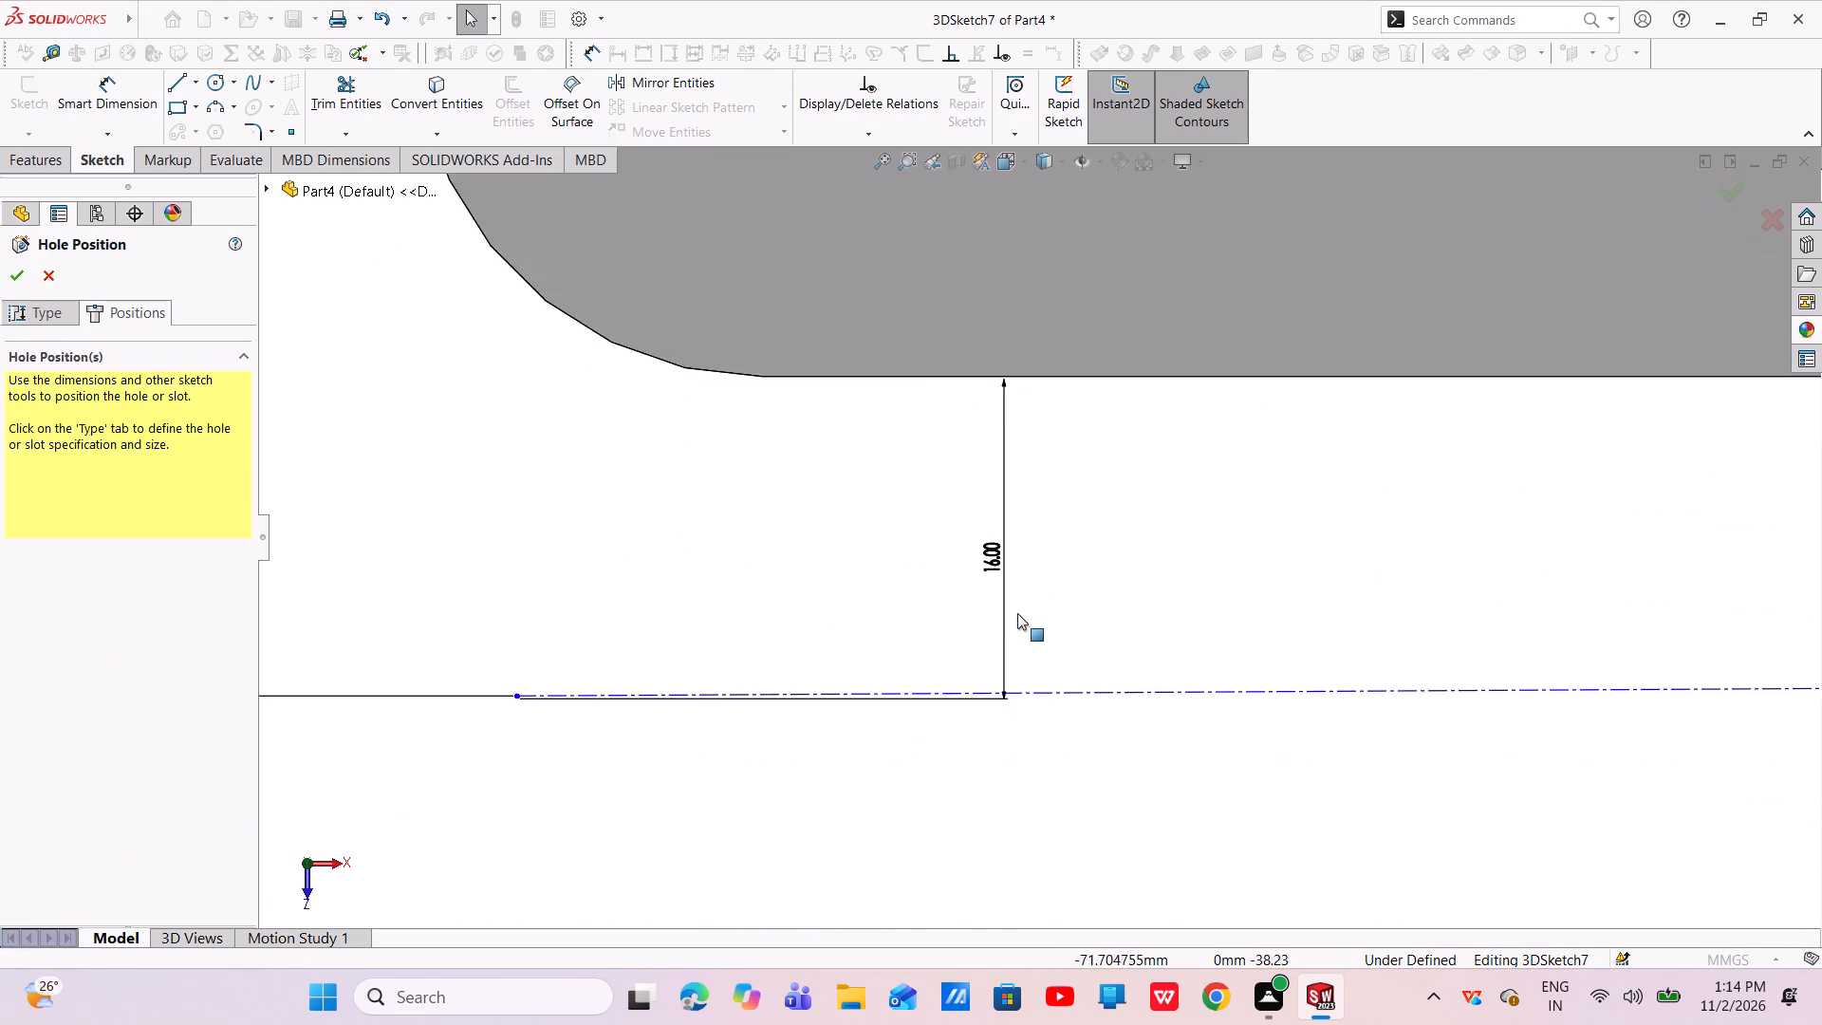
scroll(1017, 613, "up", 10)
scroll(1310, 545, "up", 5)
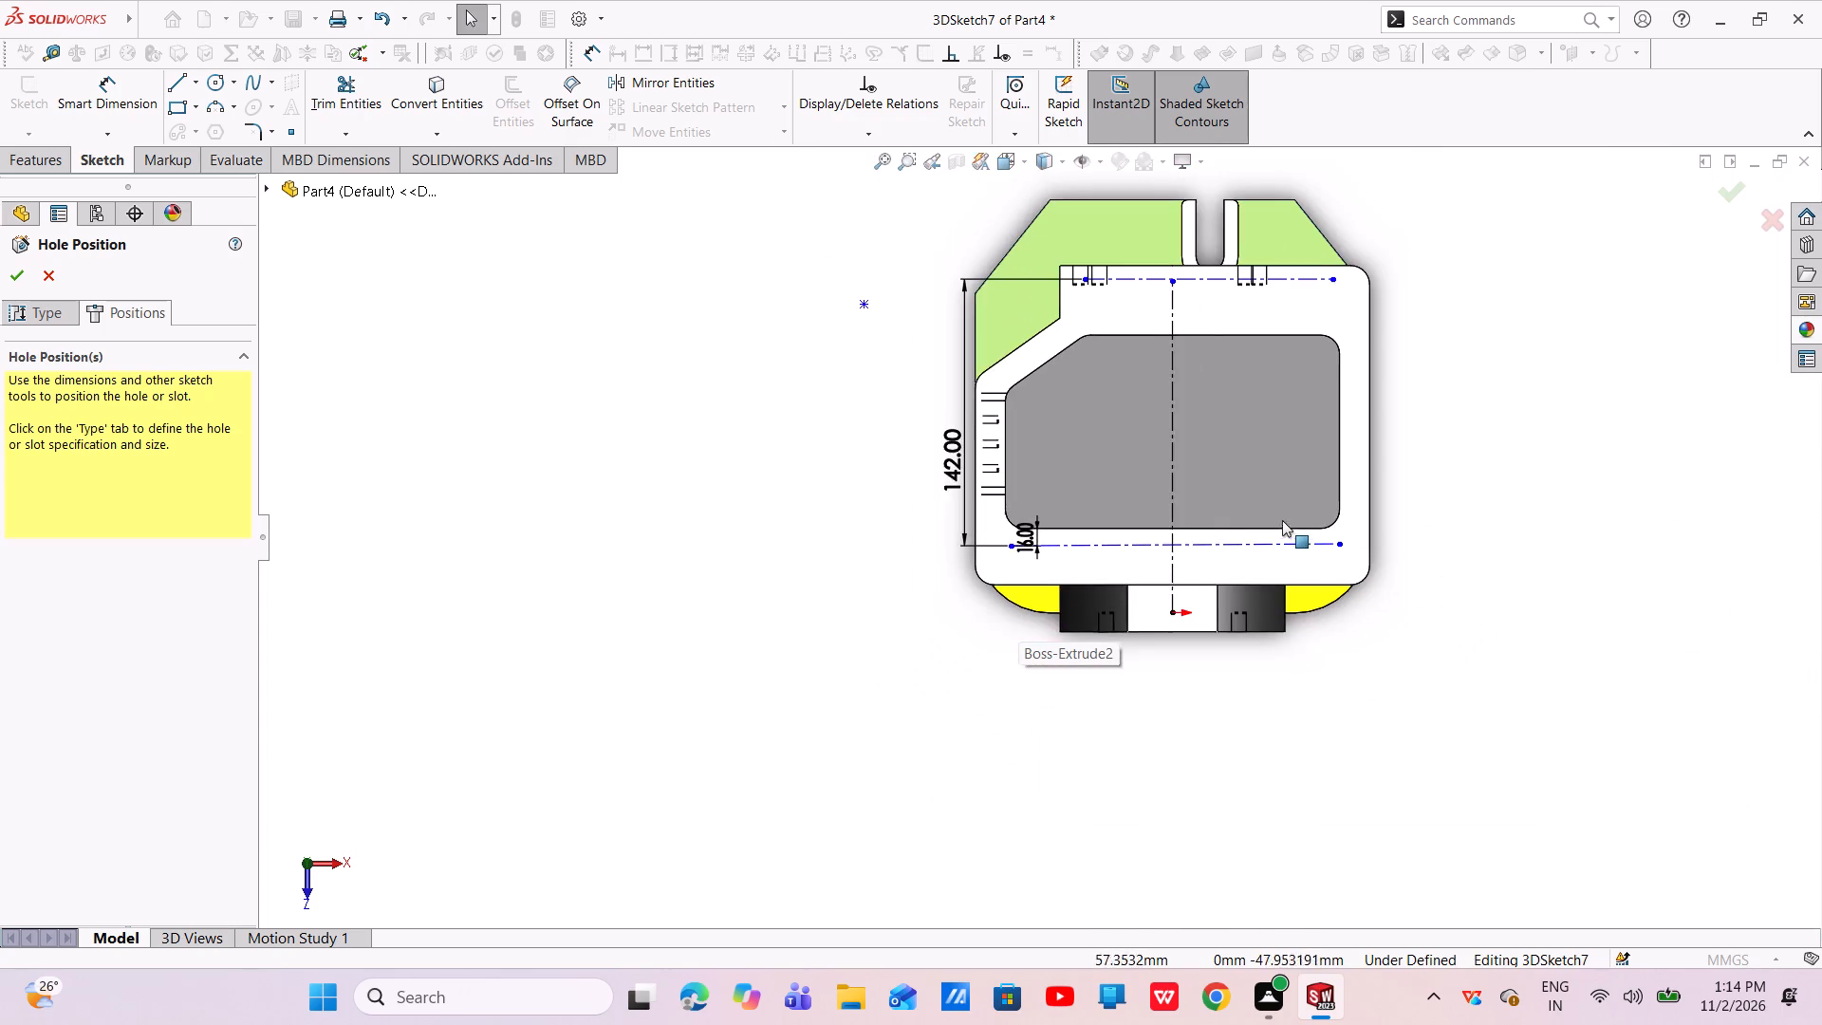
scroll(1293, 503, "down", 1)
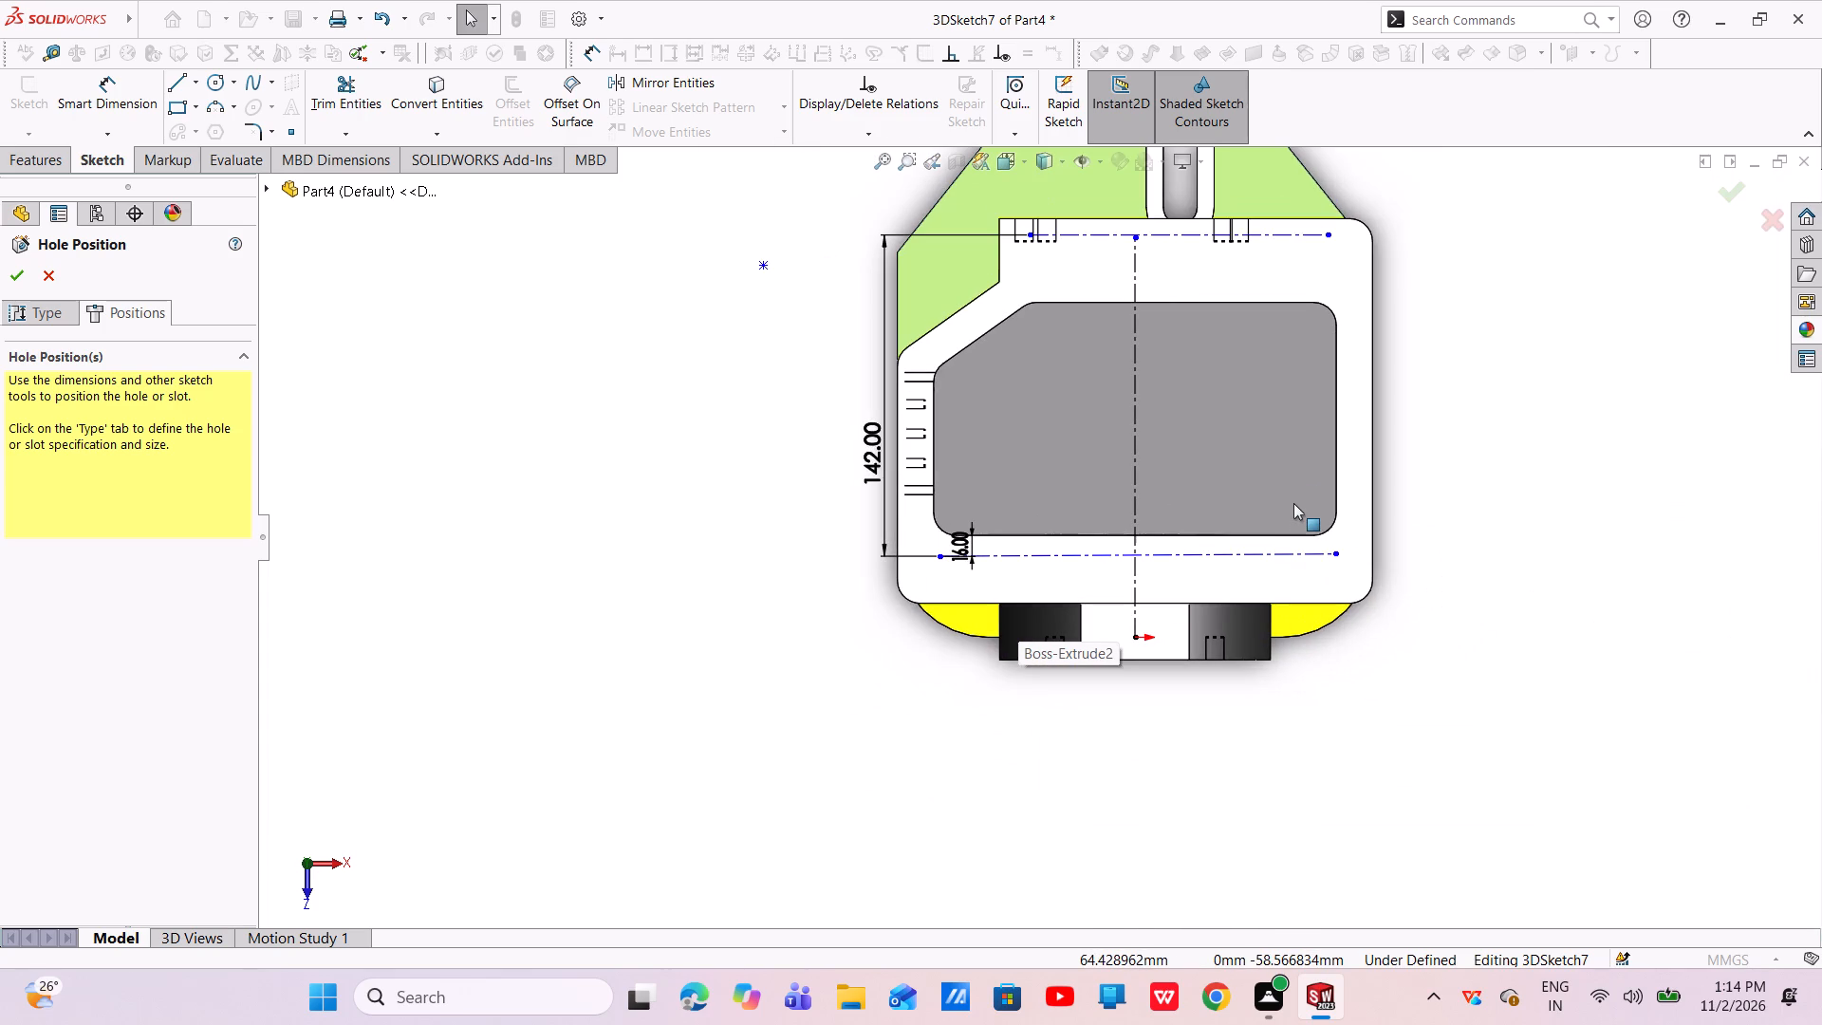
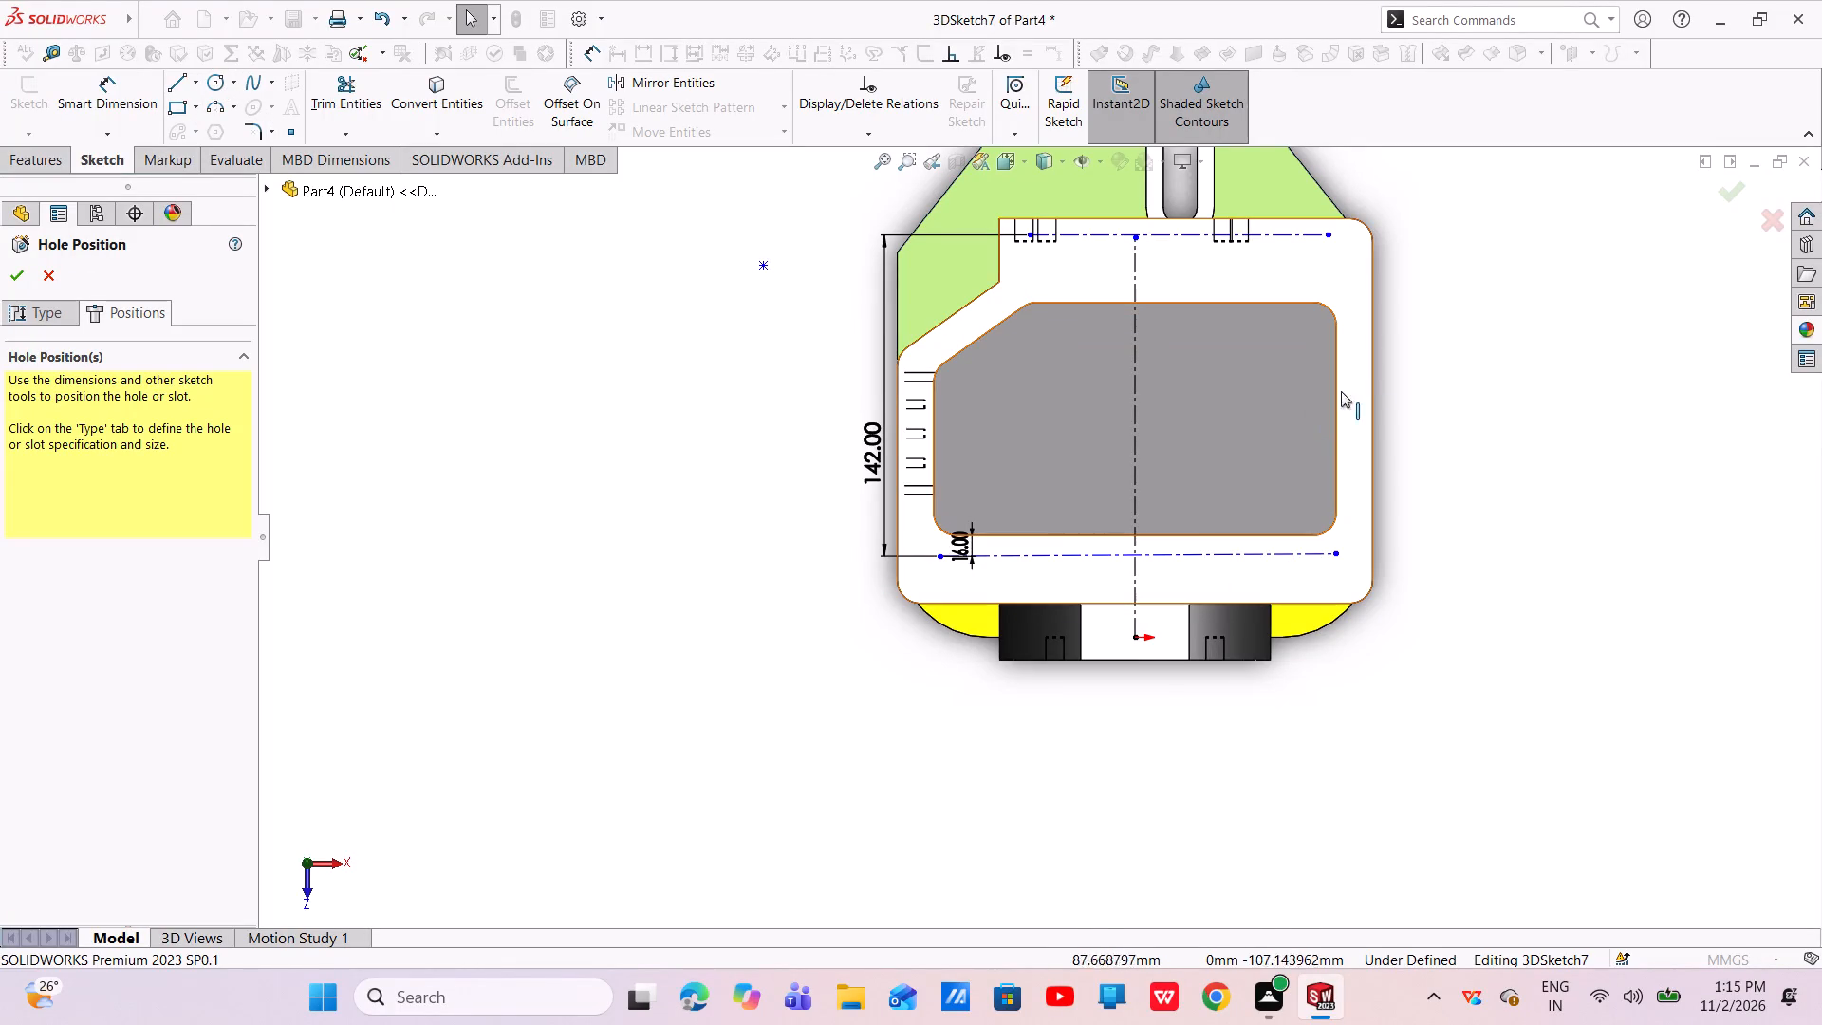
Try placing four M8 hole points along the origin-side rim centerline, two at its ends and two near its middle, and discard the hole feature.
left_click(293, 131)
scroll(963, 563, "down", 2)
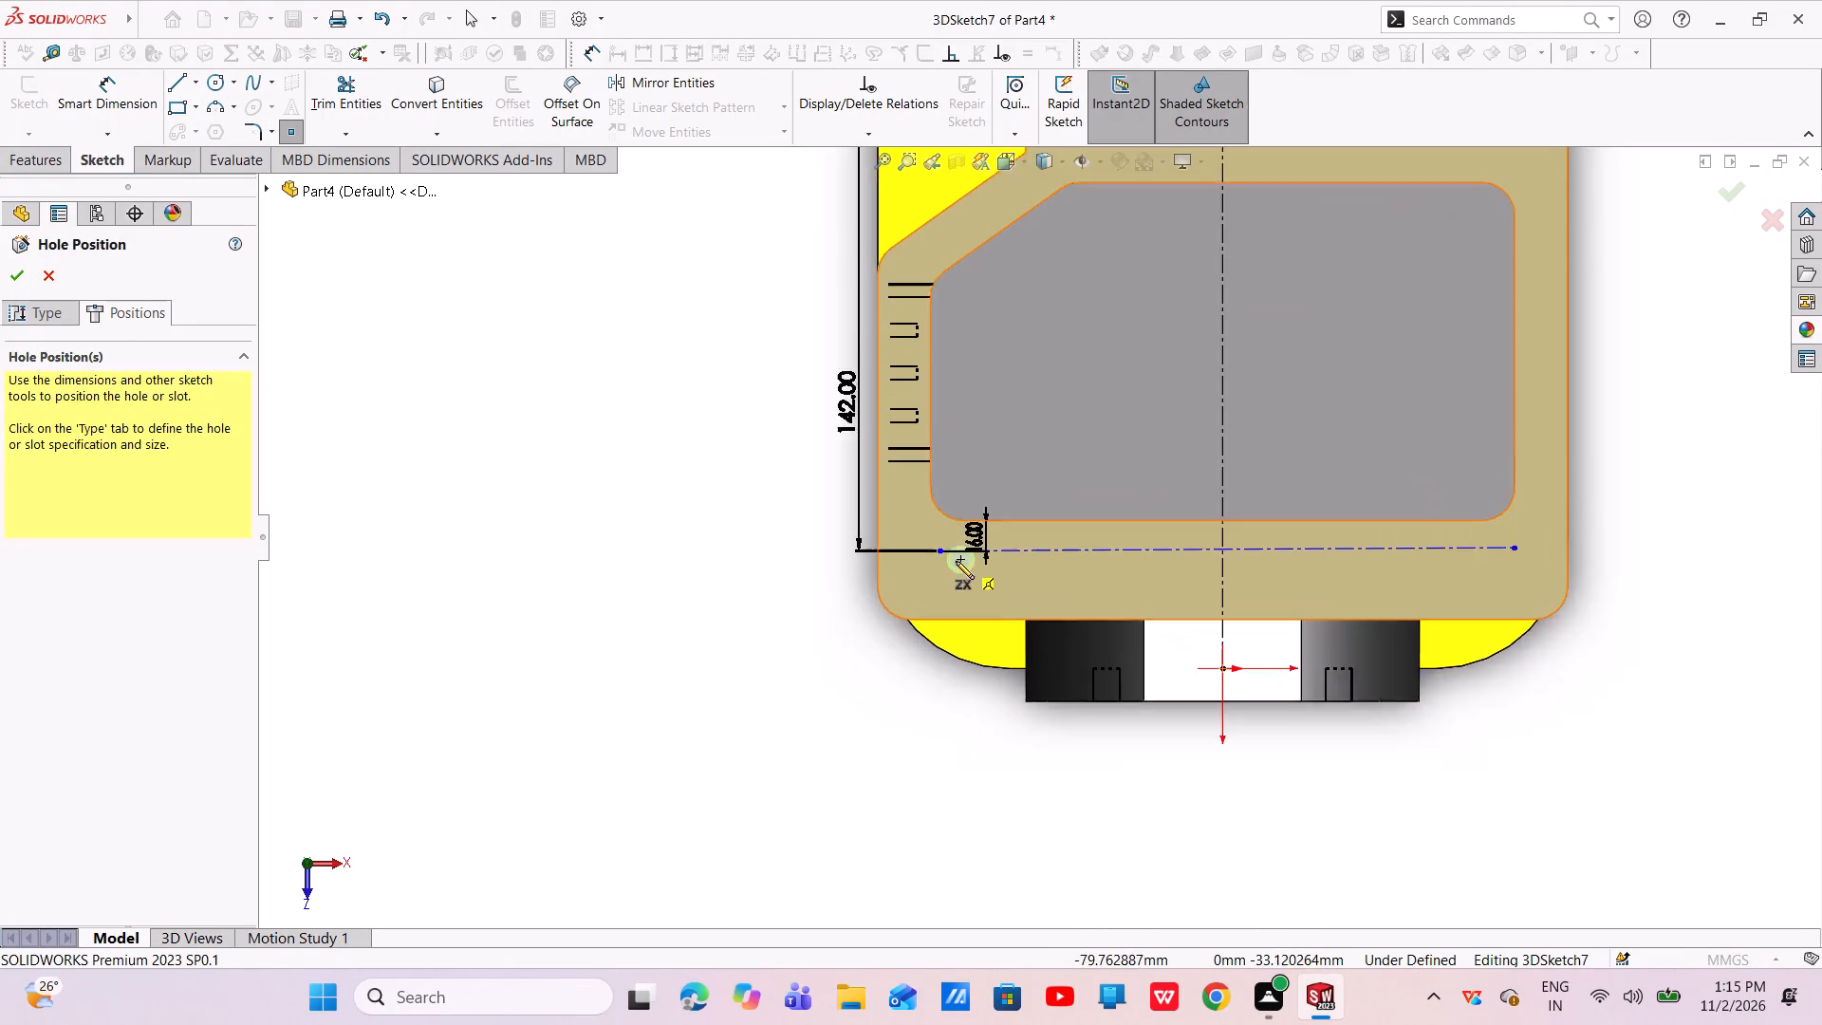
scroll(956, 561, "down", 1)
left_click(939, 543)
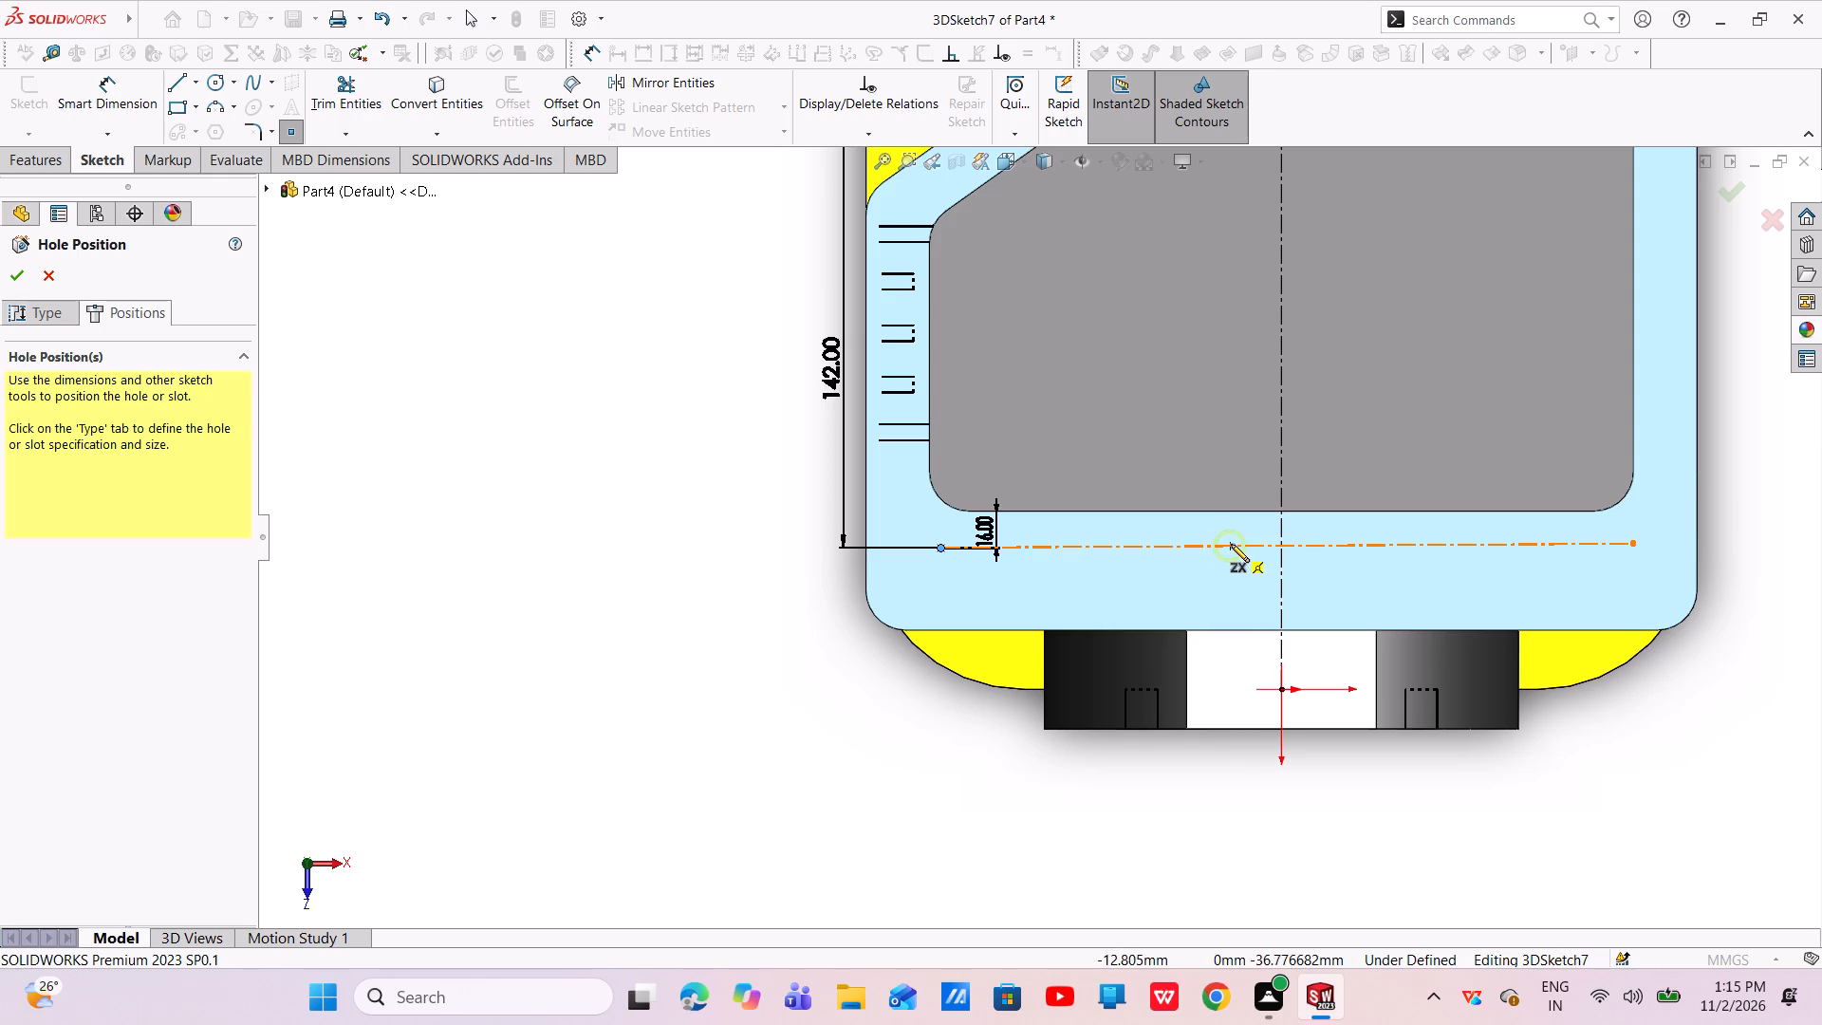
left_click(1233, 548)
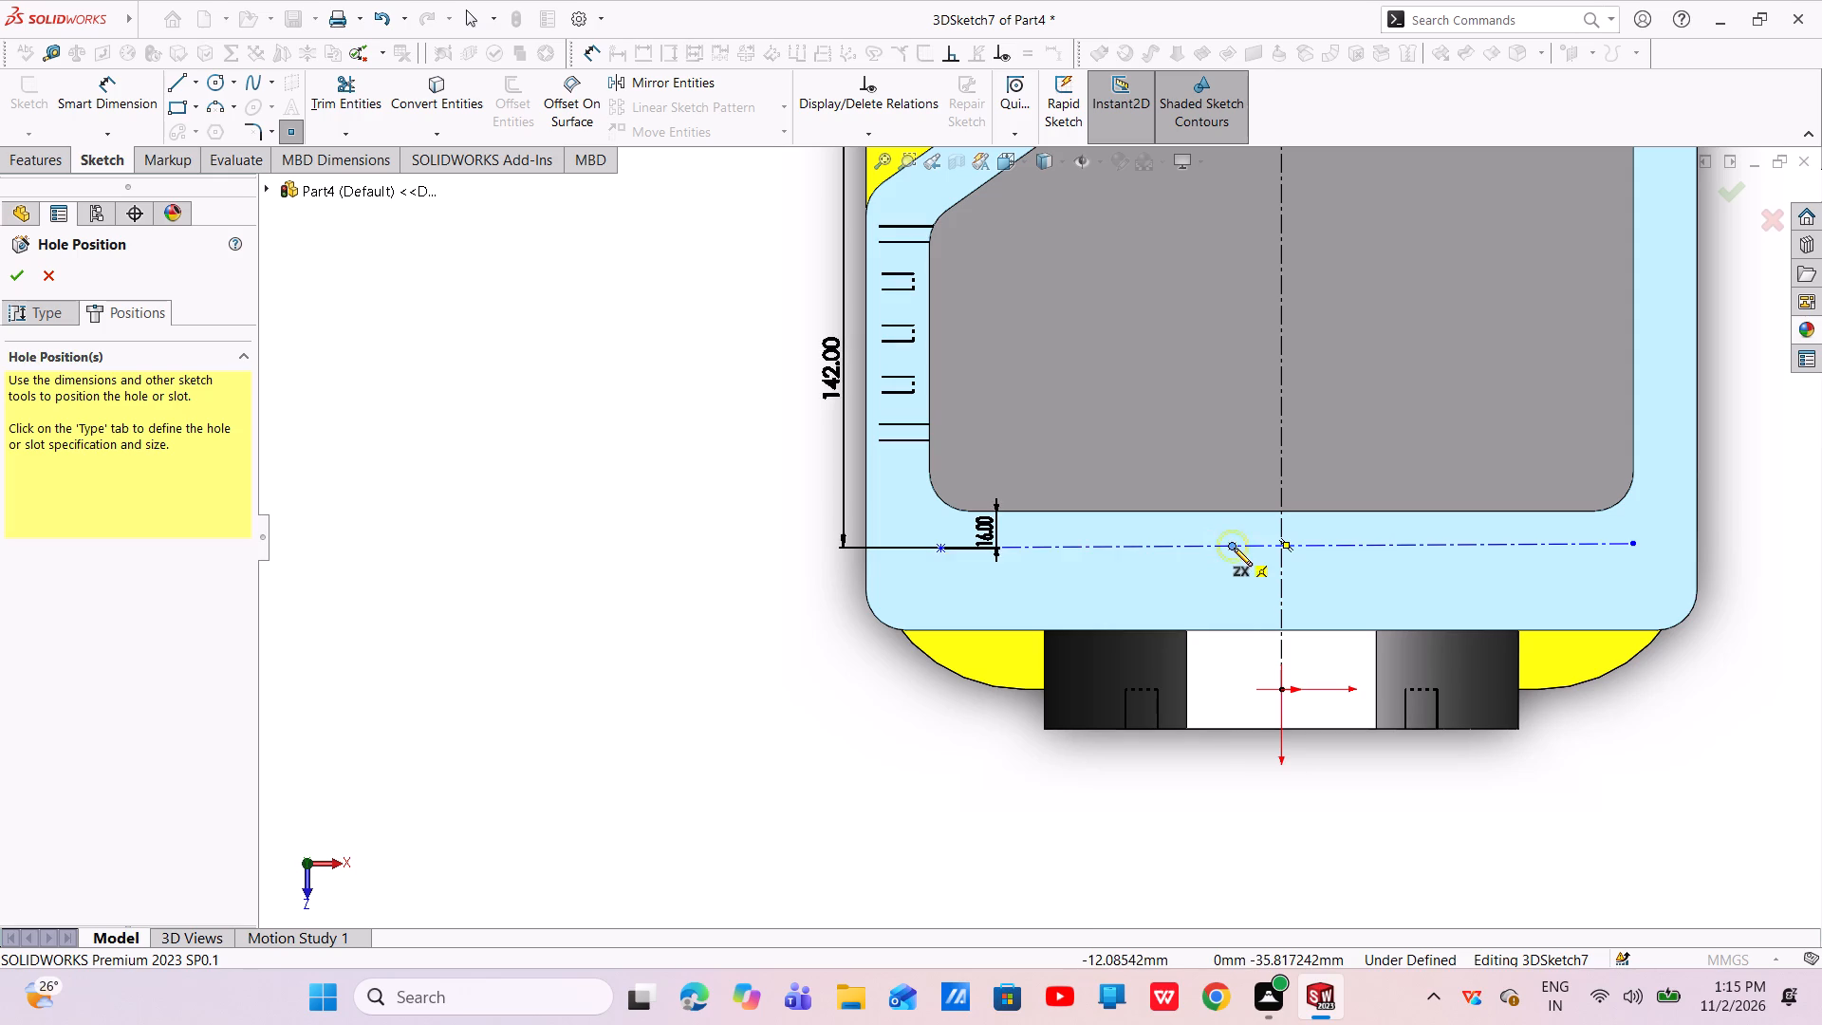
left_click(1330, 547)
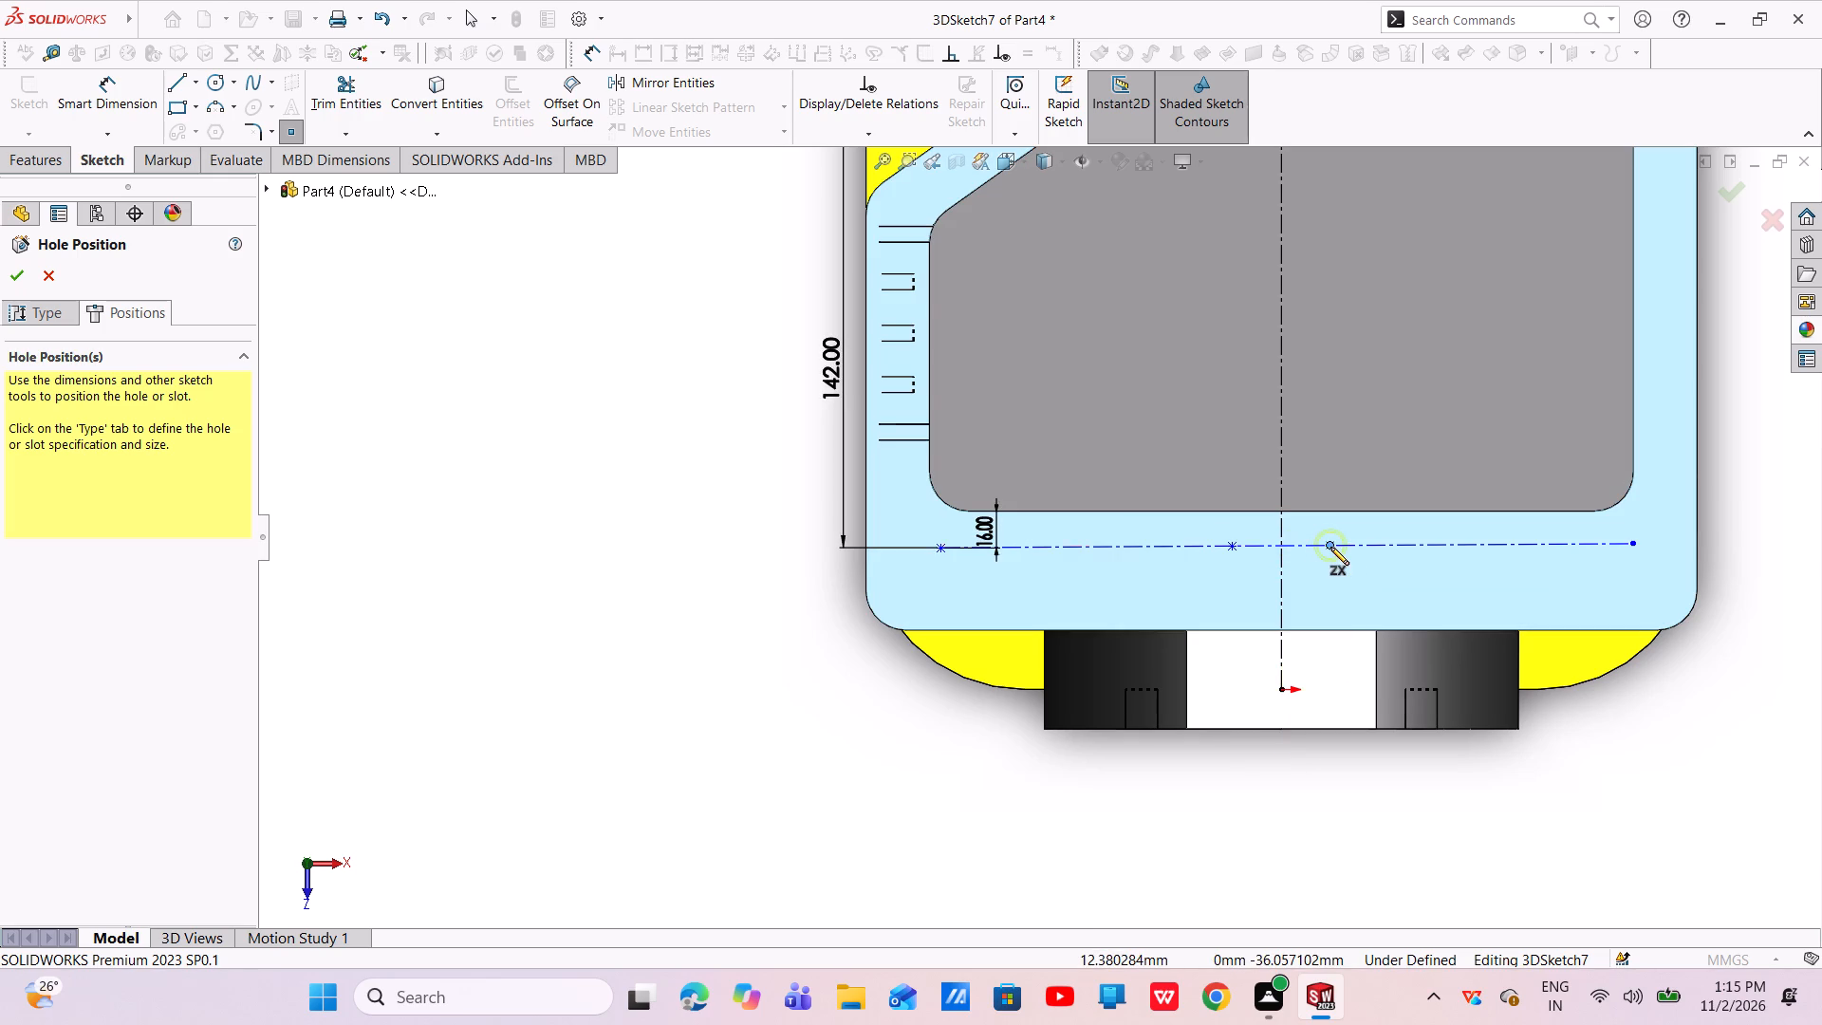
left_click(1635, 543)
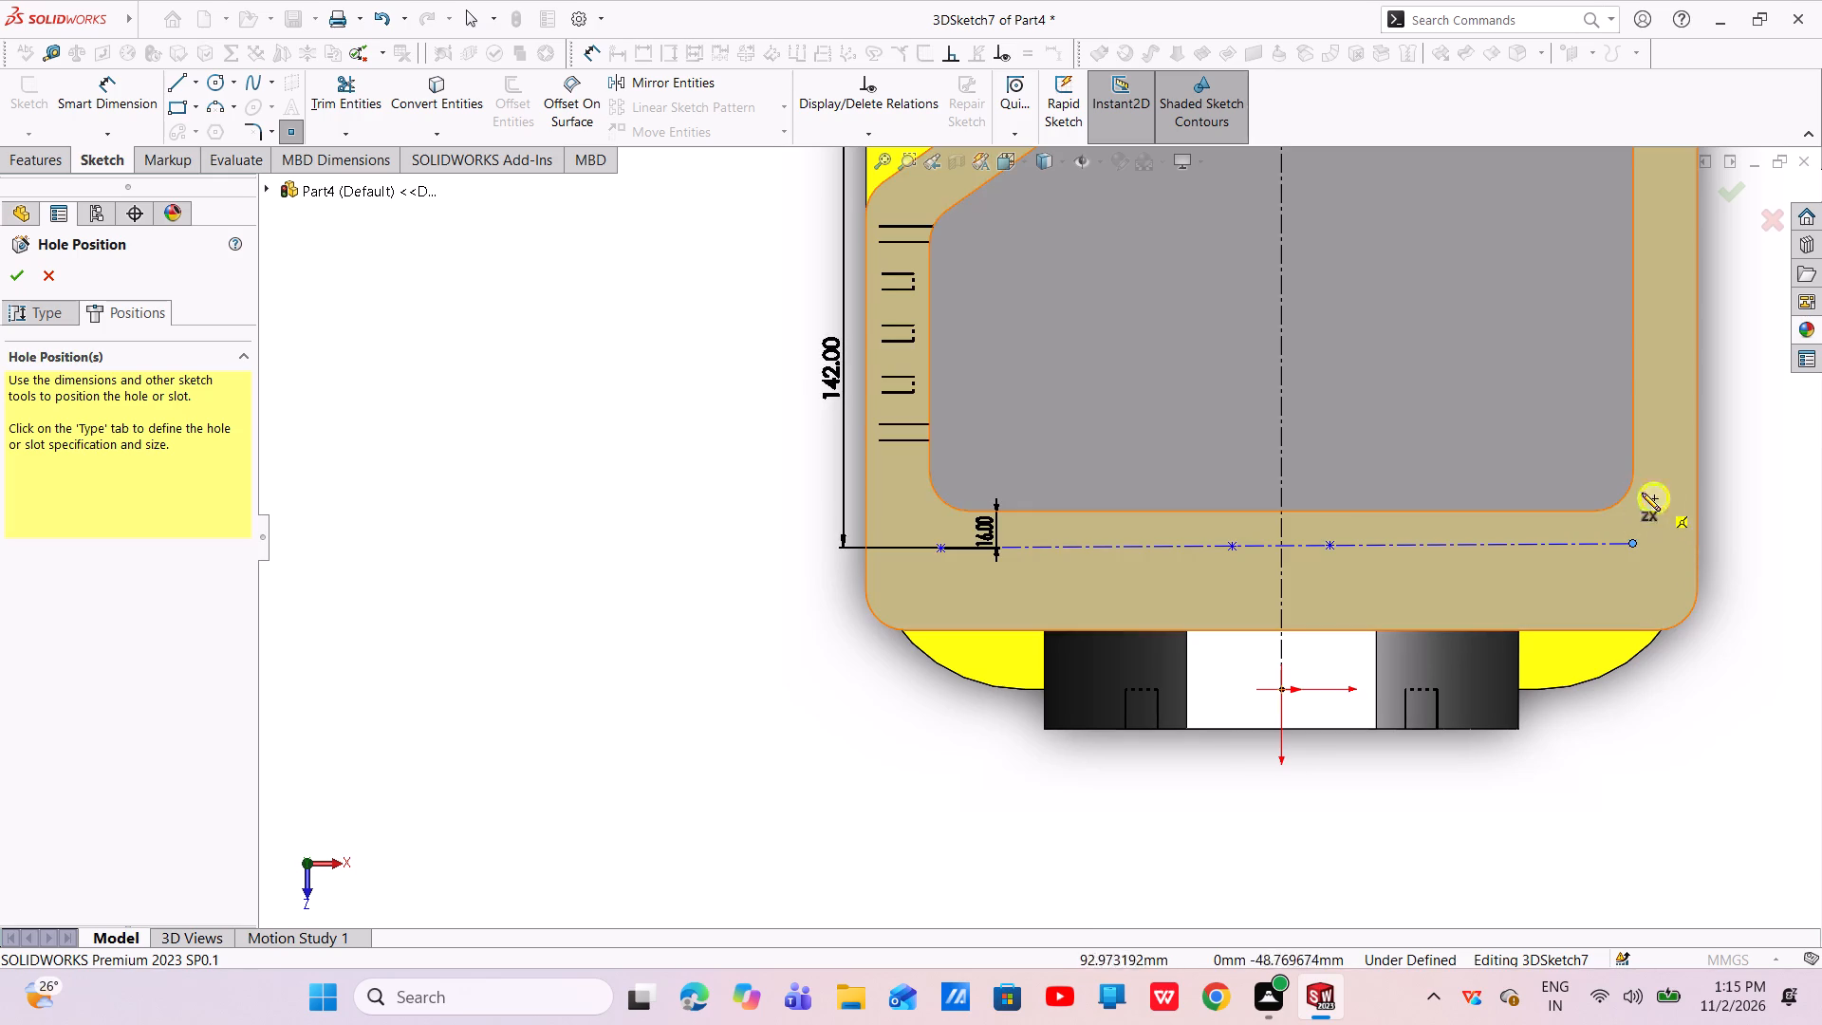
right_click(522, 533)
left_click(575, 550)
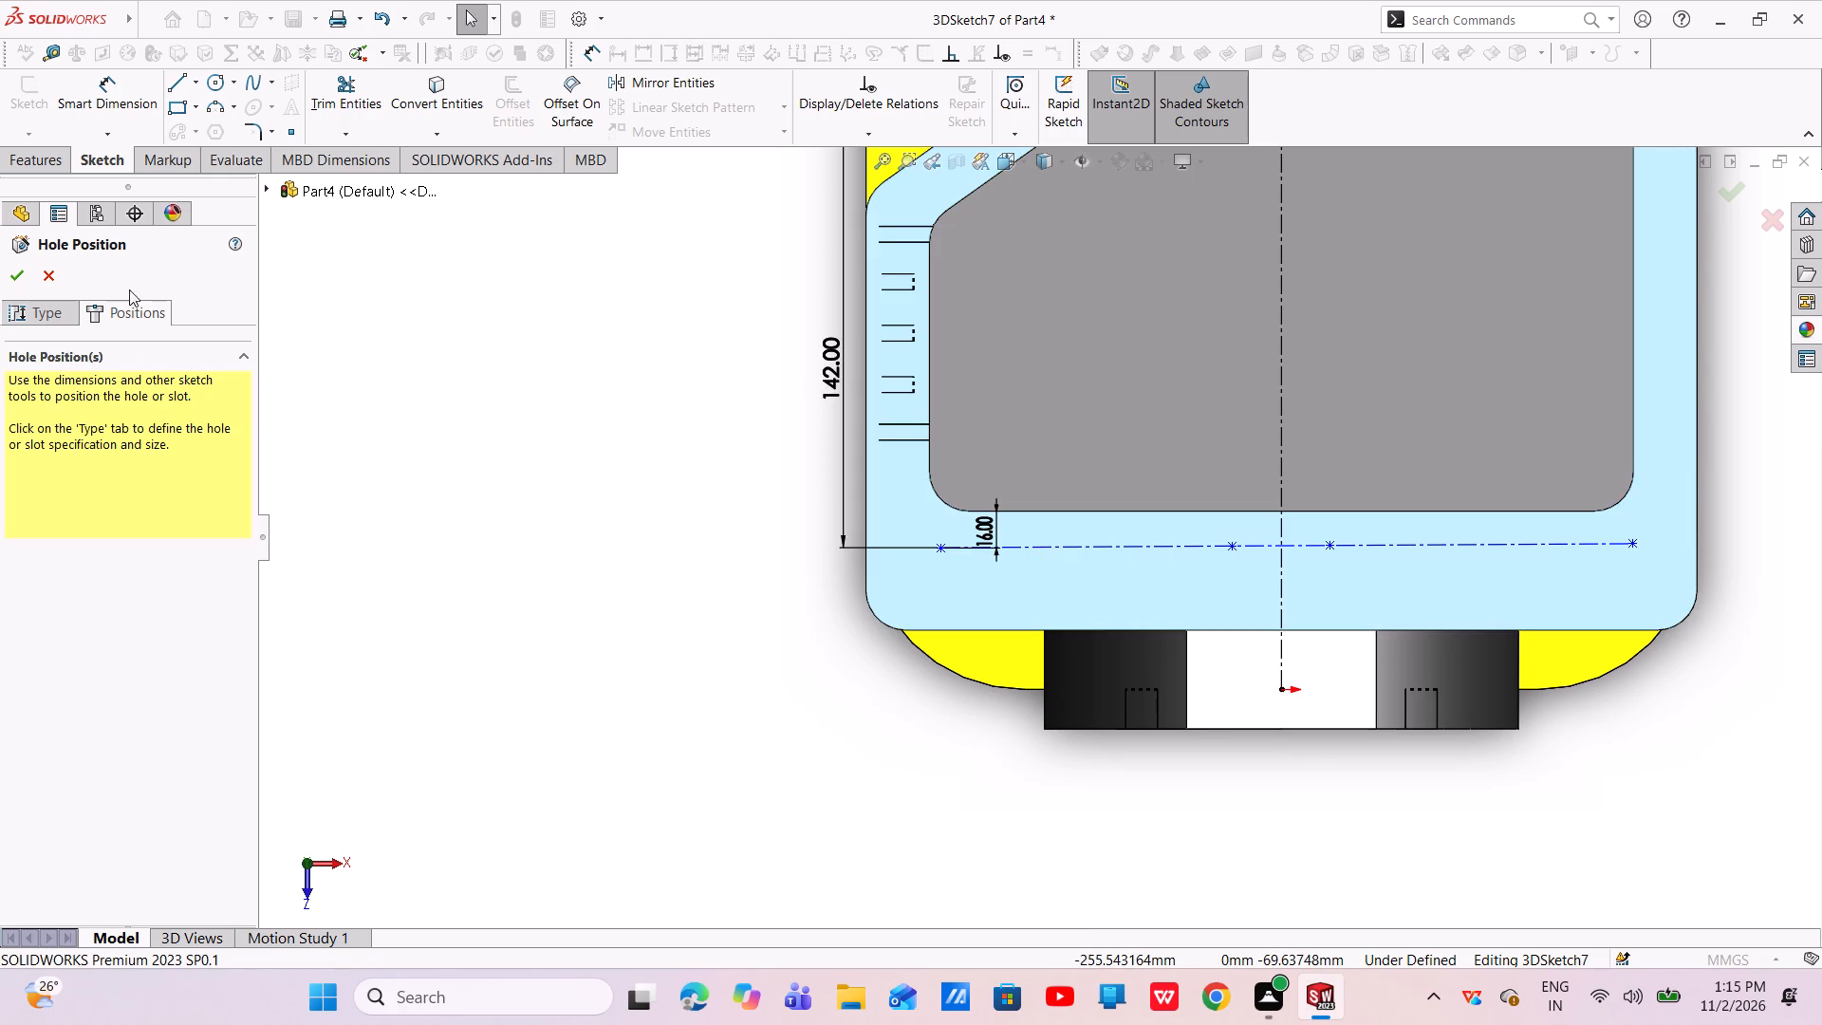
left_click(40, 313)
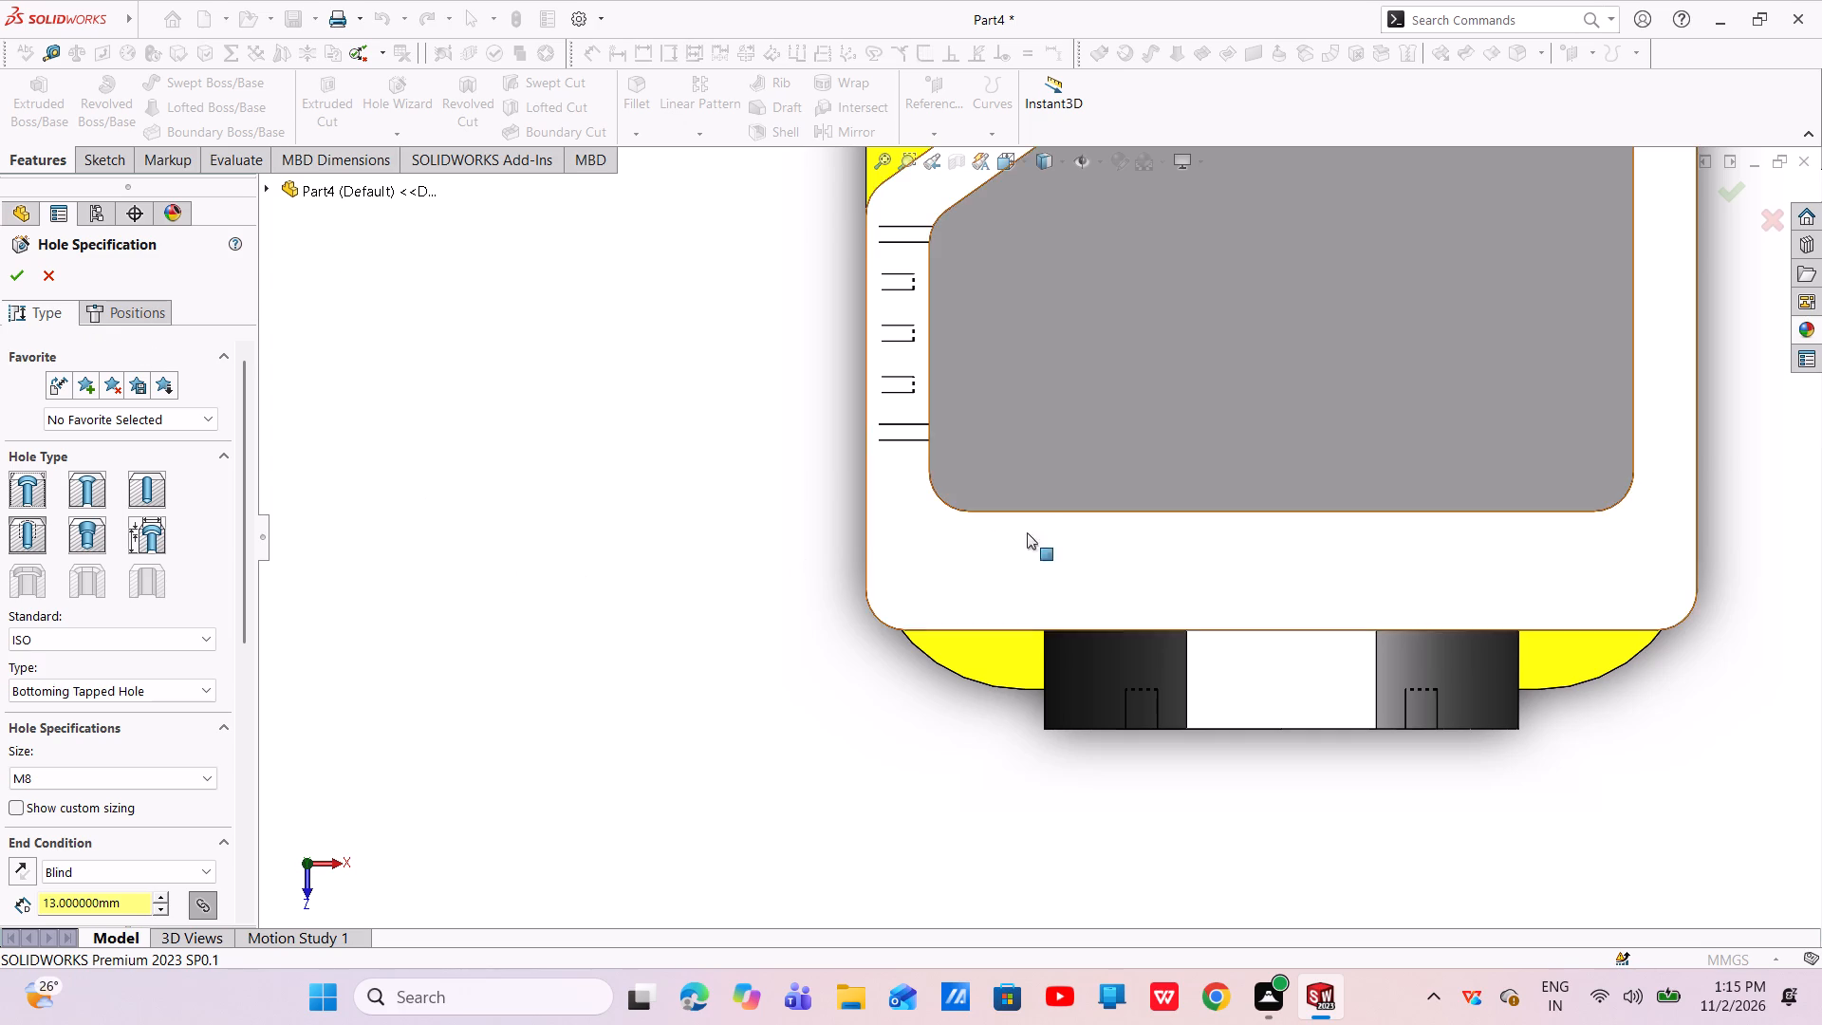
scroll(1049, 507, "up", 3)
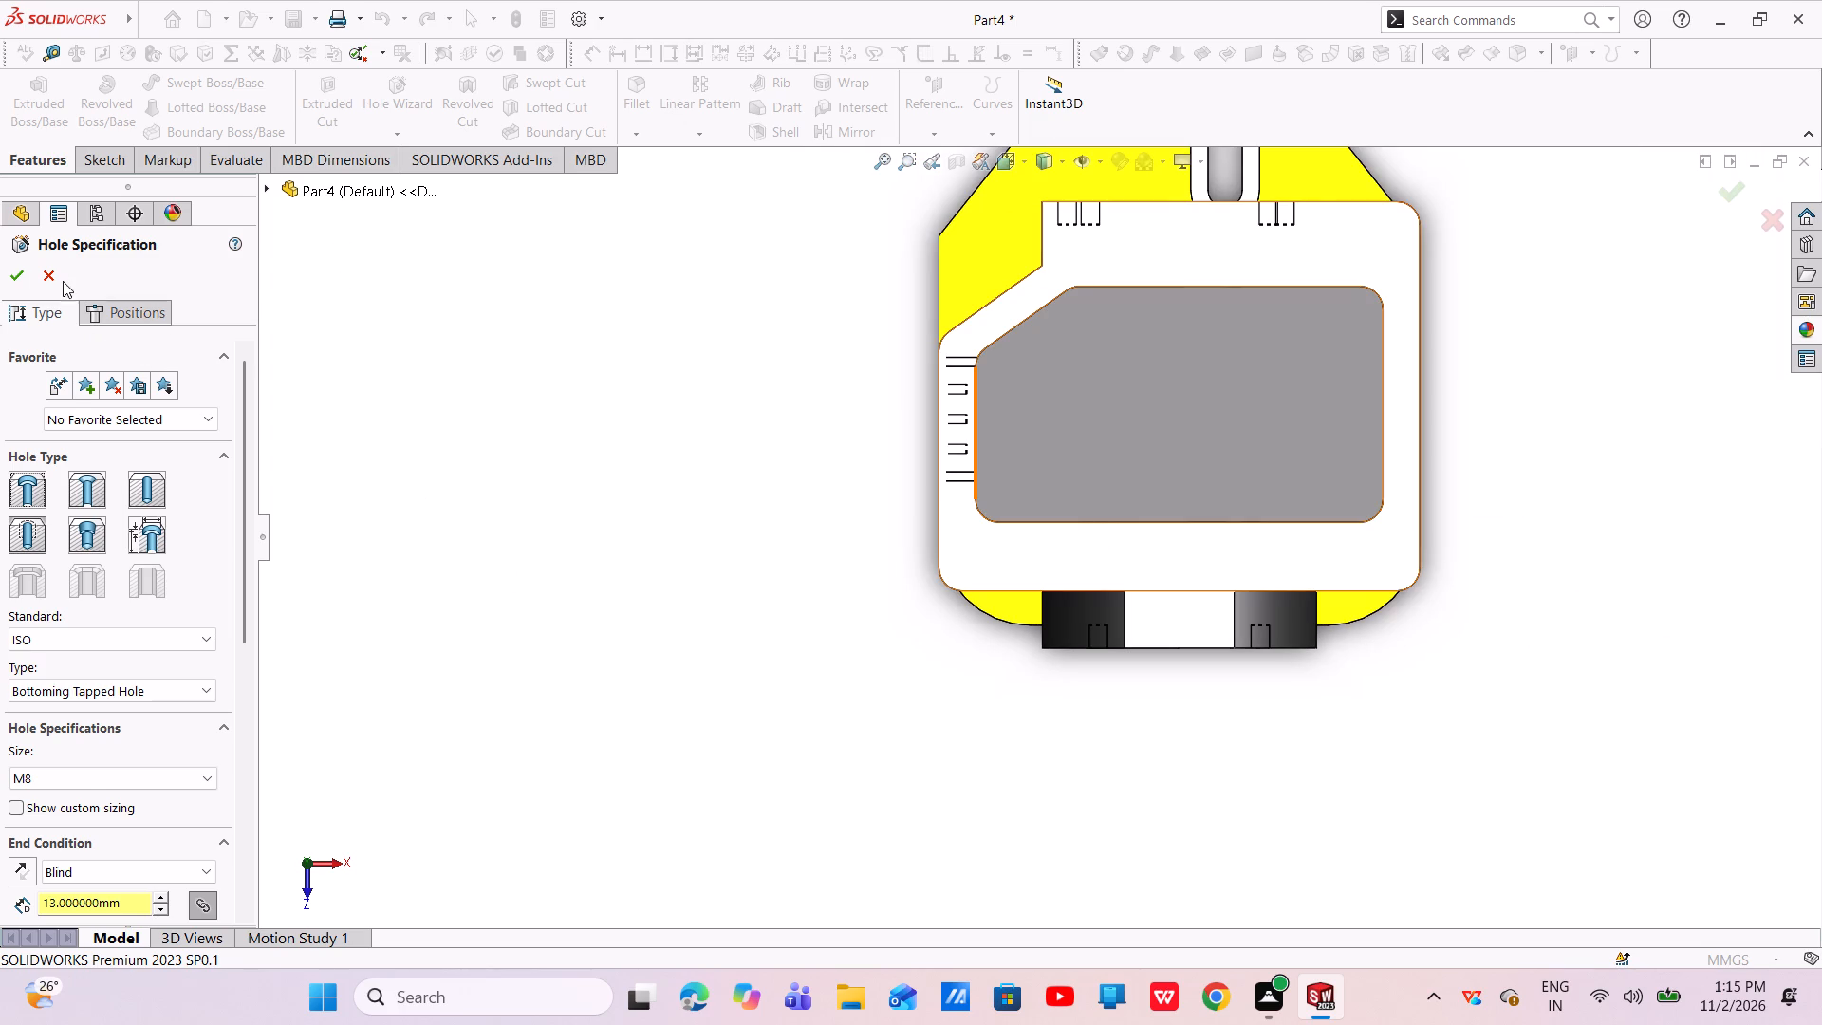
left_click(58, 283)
Start a new sketch on the top flange face of the housing.
left_click(1057, 551)
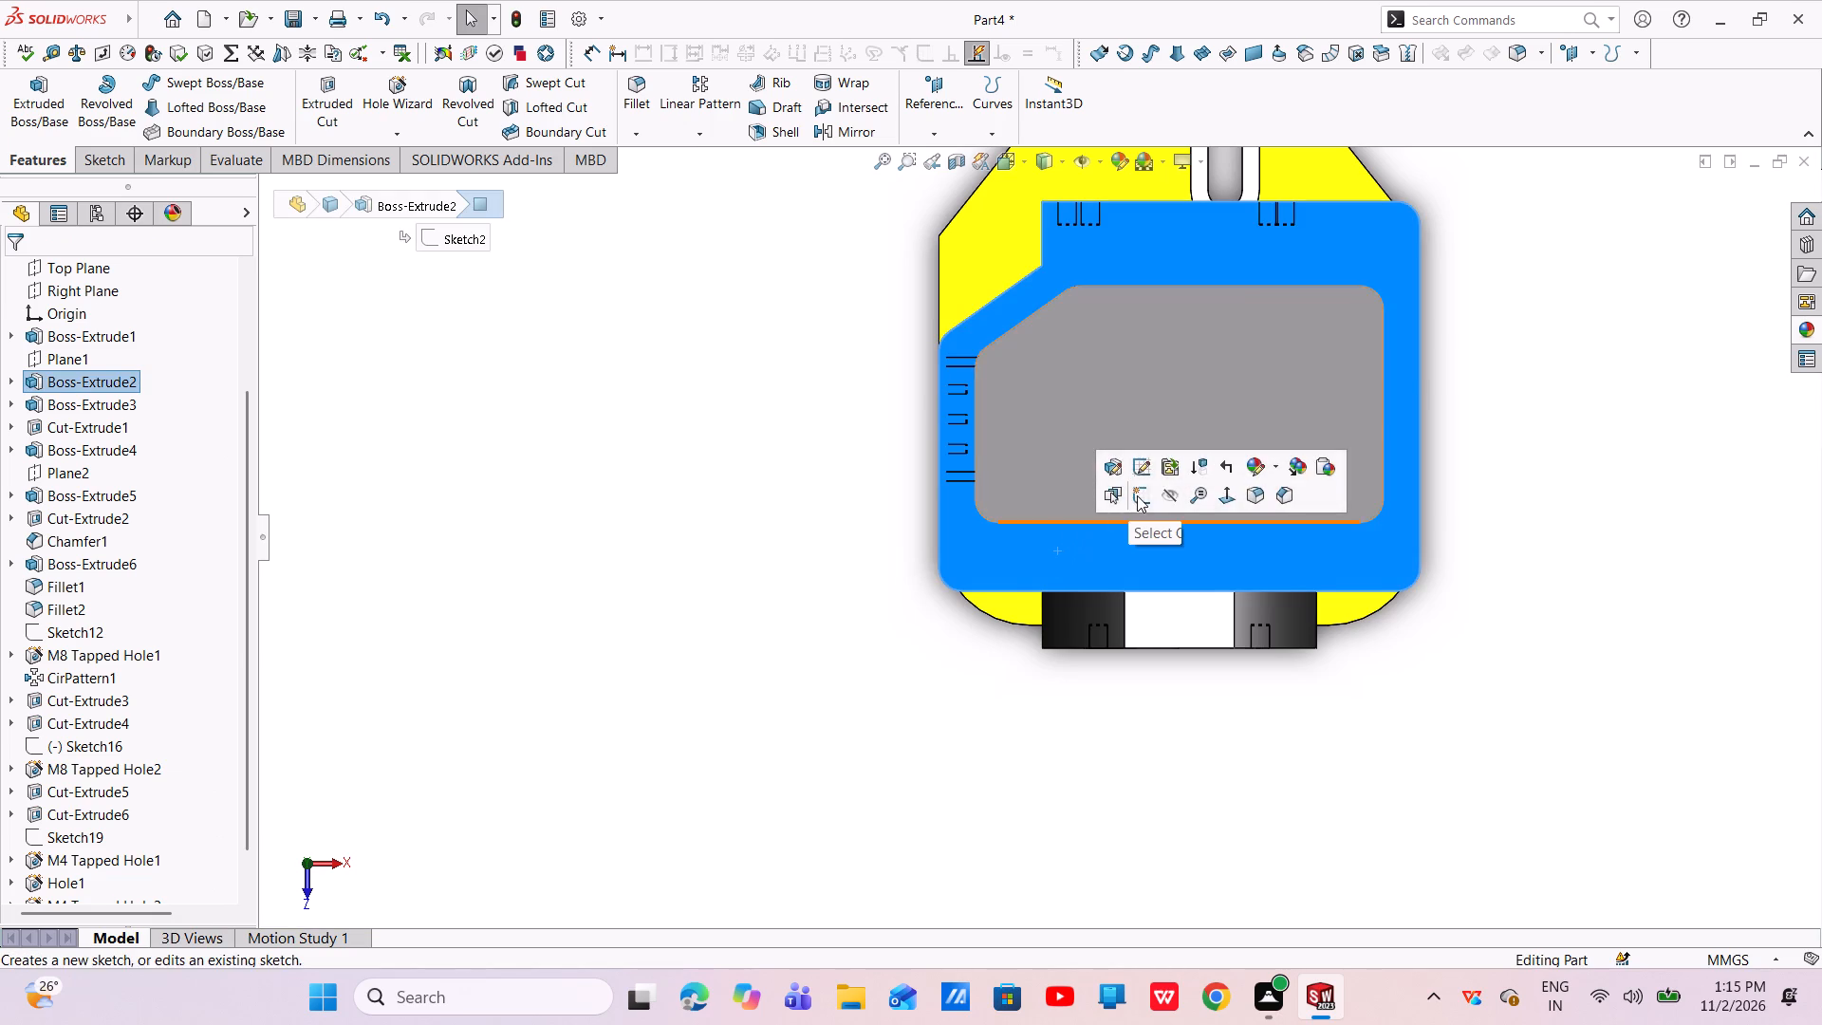
left_click(1137, 495)
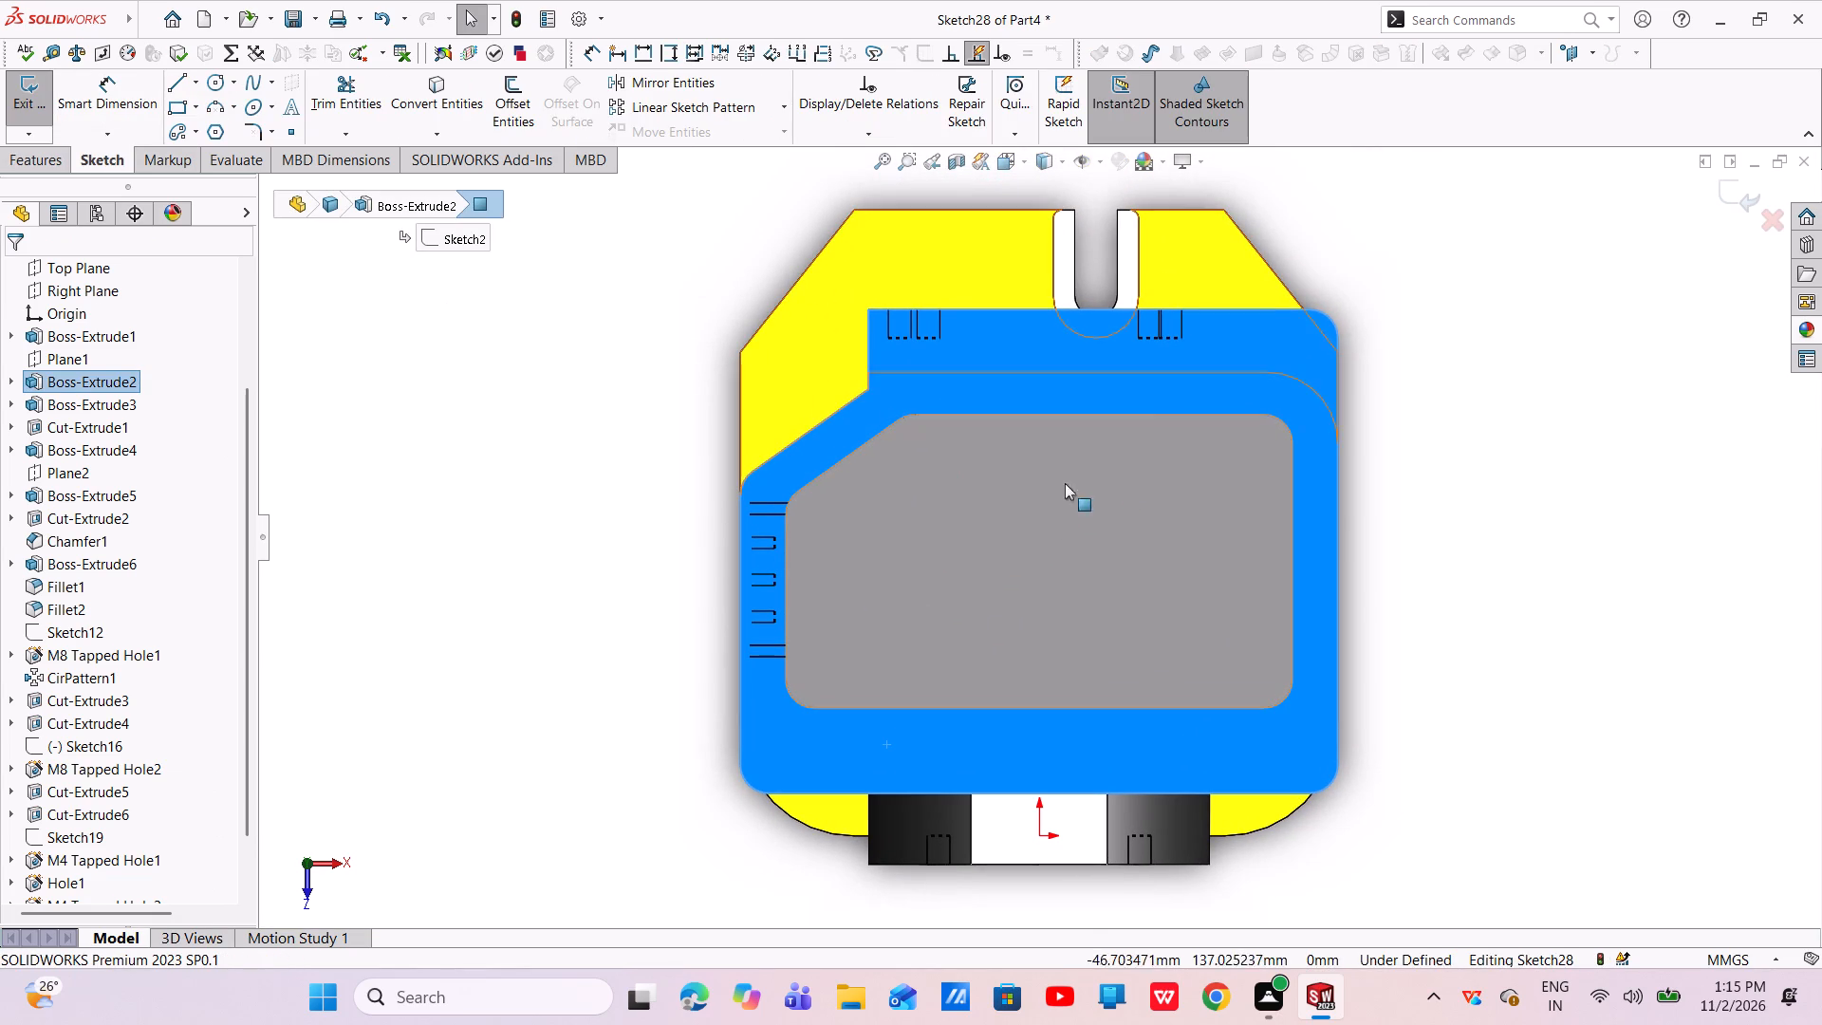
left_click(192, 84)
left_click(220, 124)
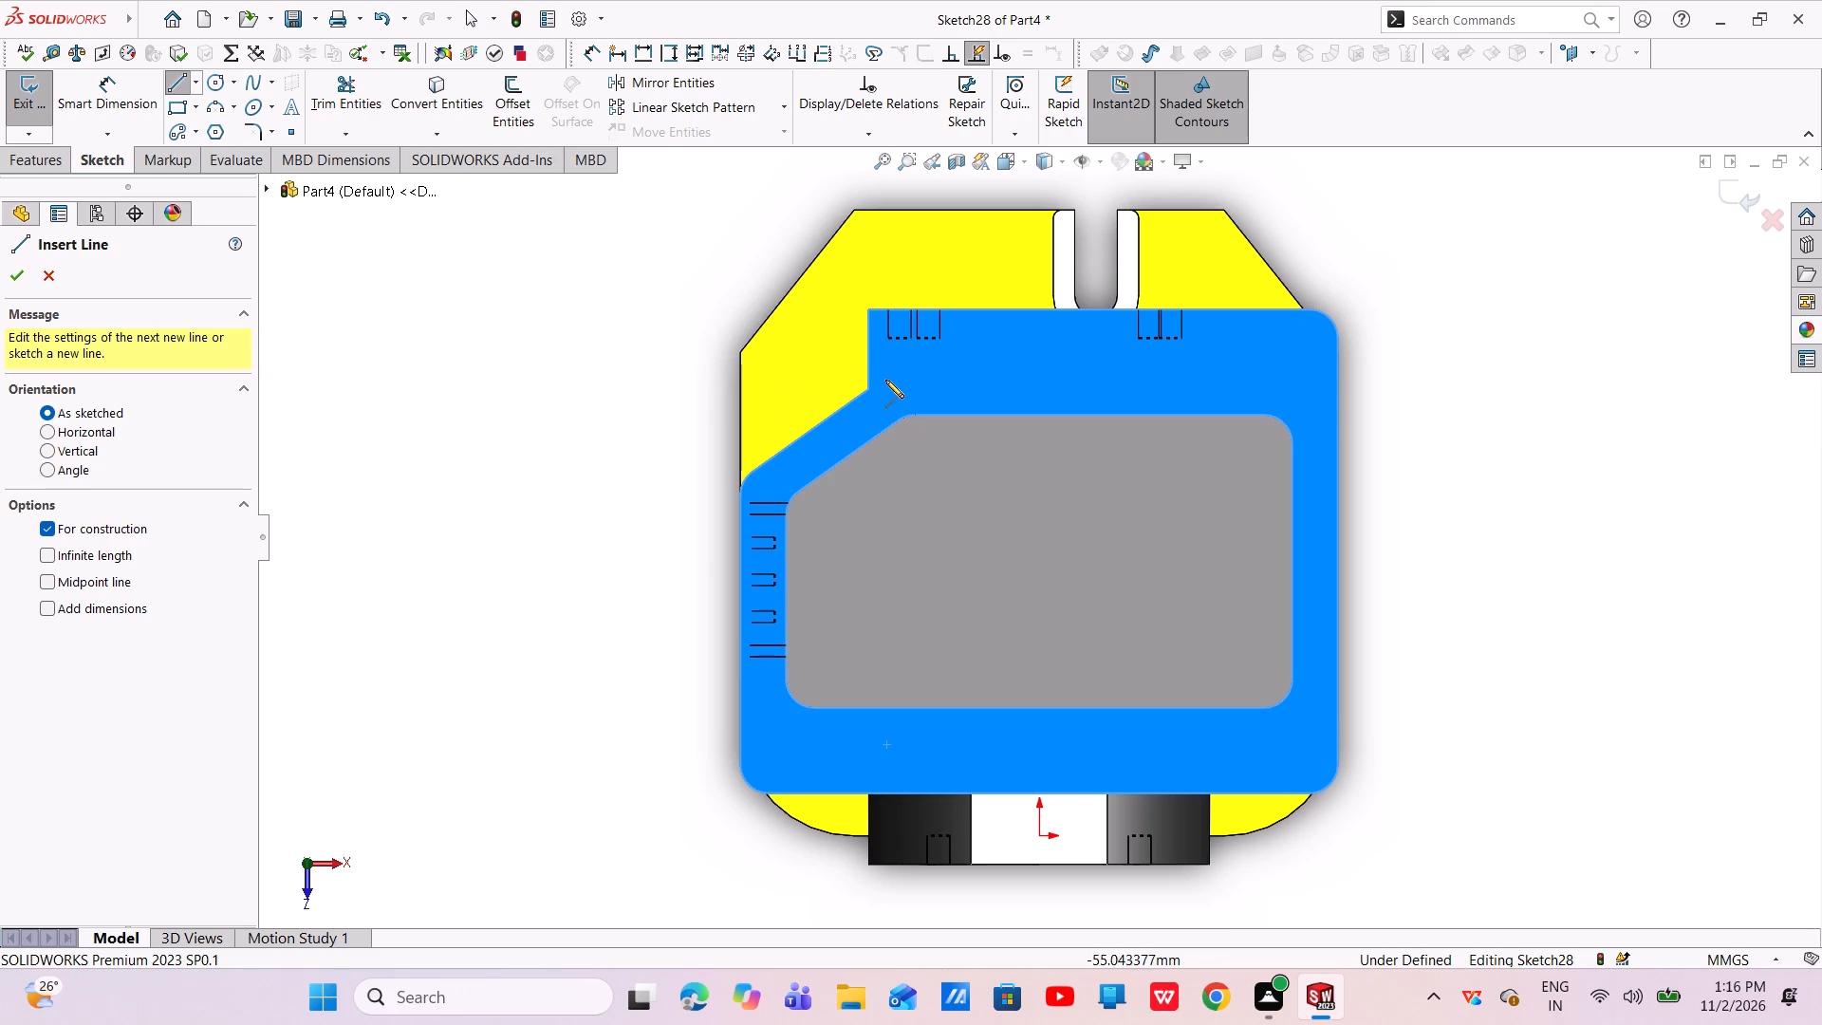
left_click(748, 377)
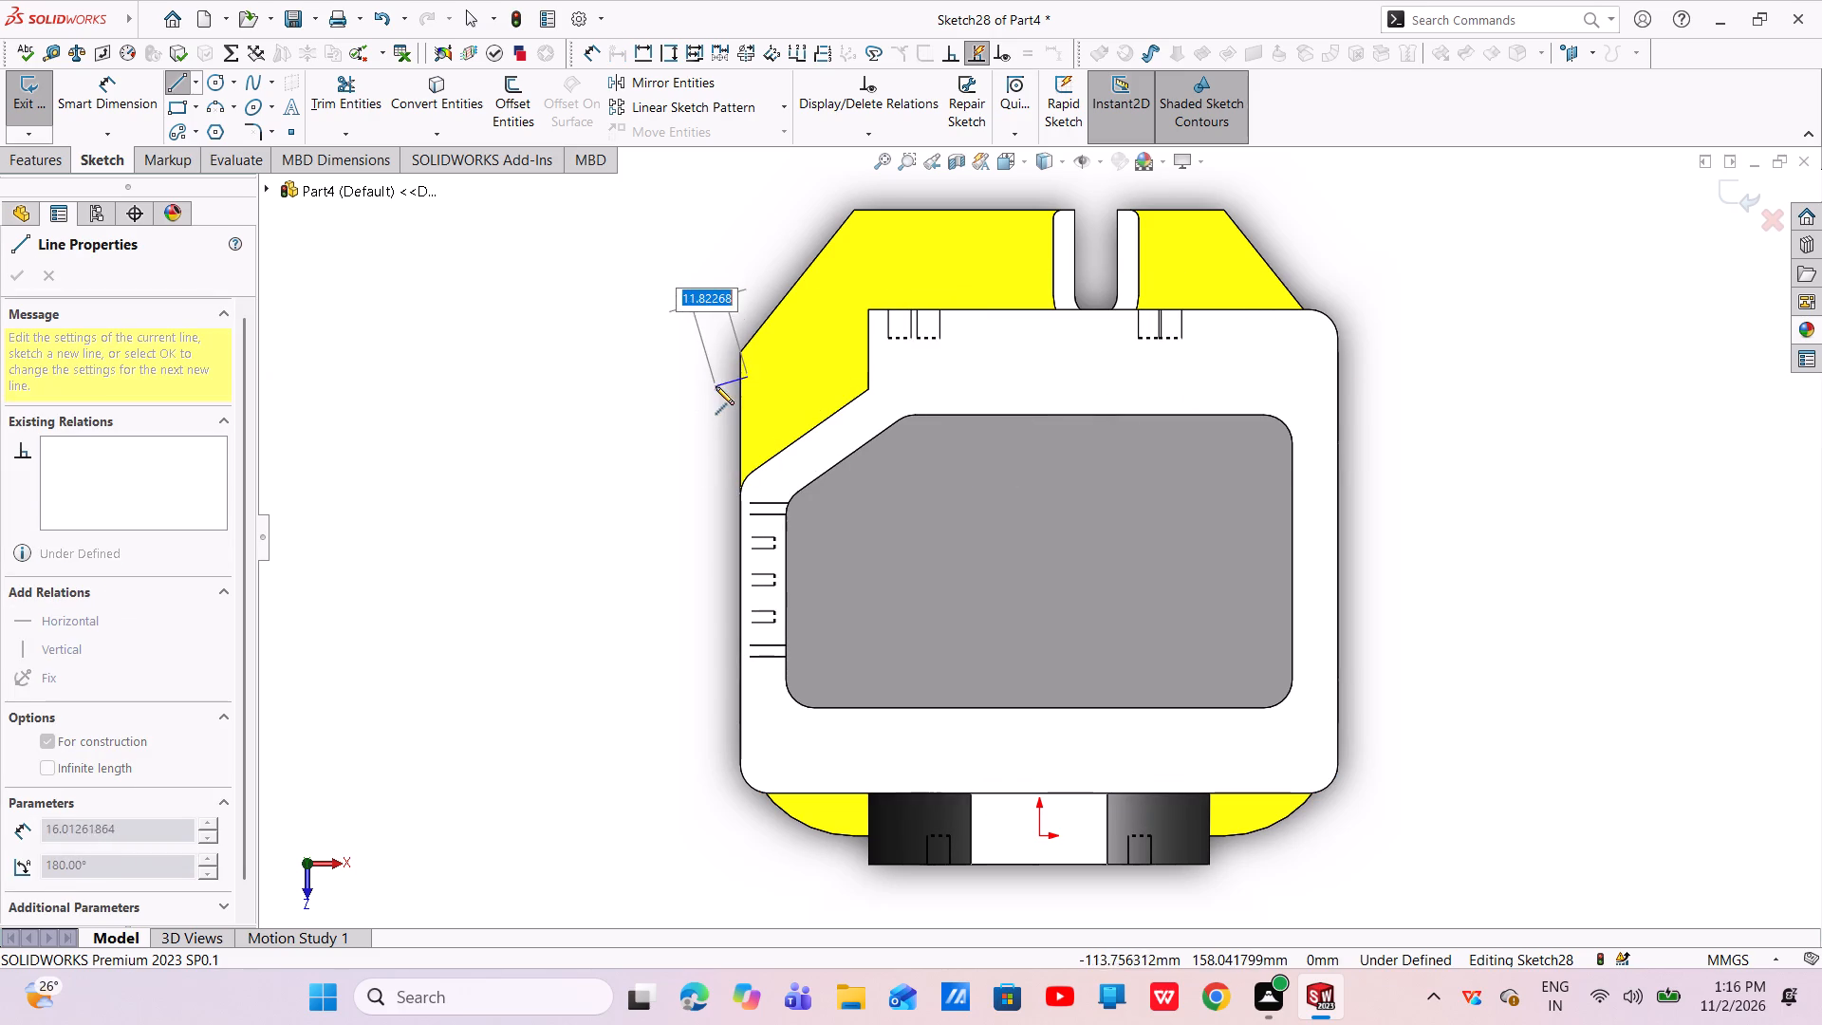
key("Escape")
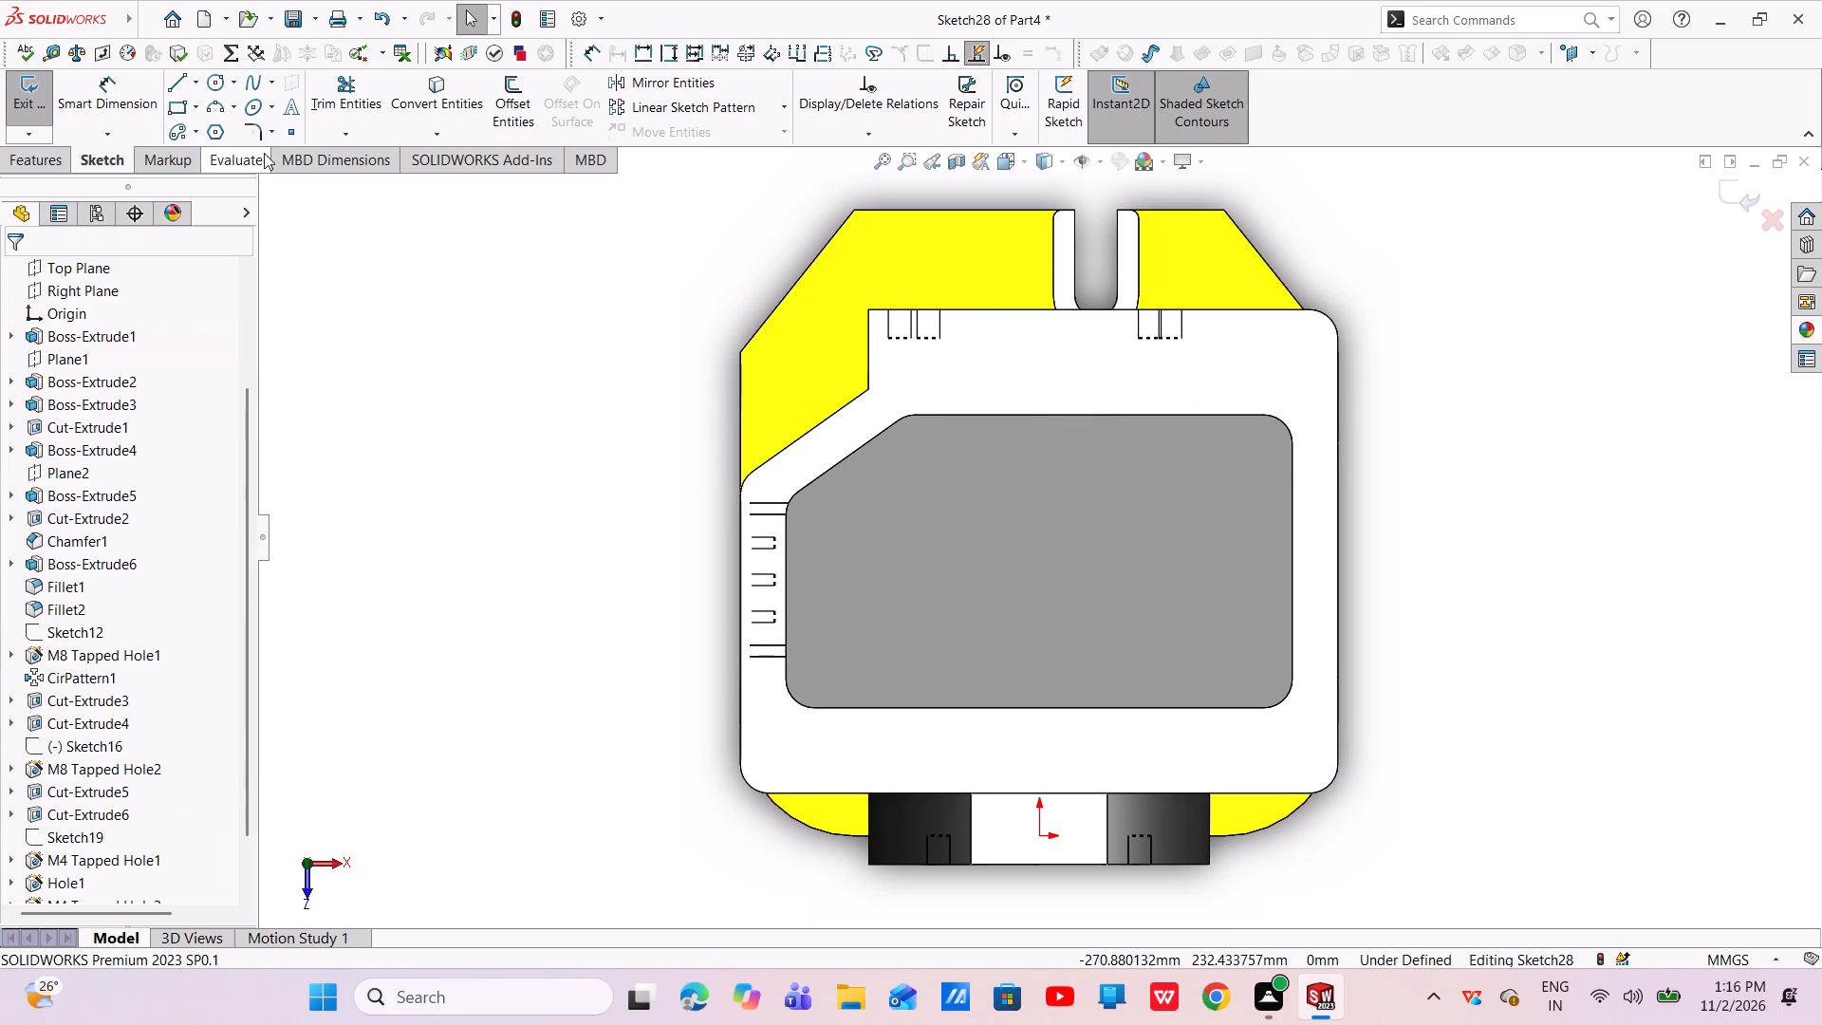
Sketch a horizontal centerline about 130 mm long on the flange rim opposite the origin, between the opening and the slotted side.
left_click(191, 81)
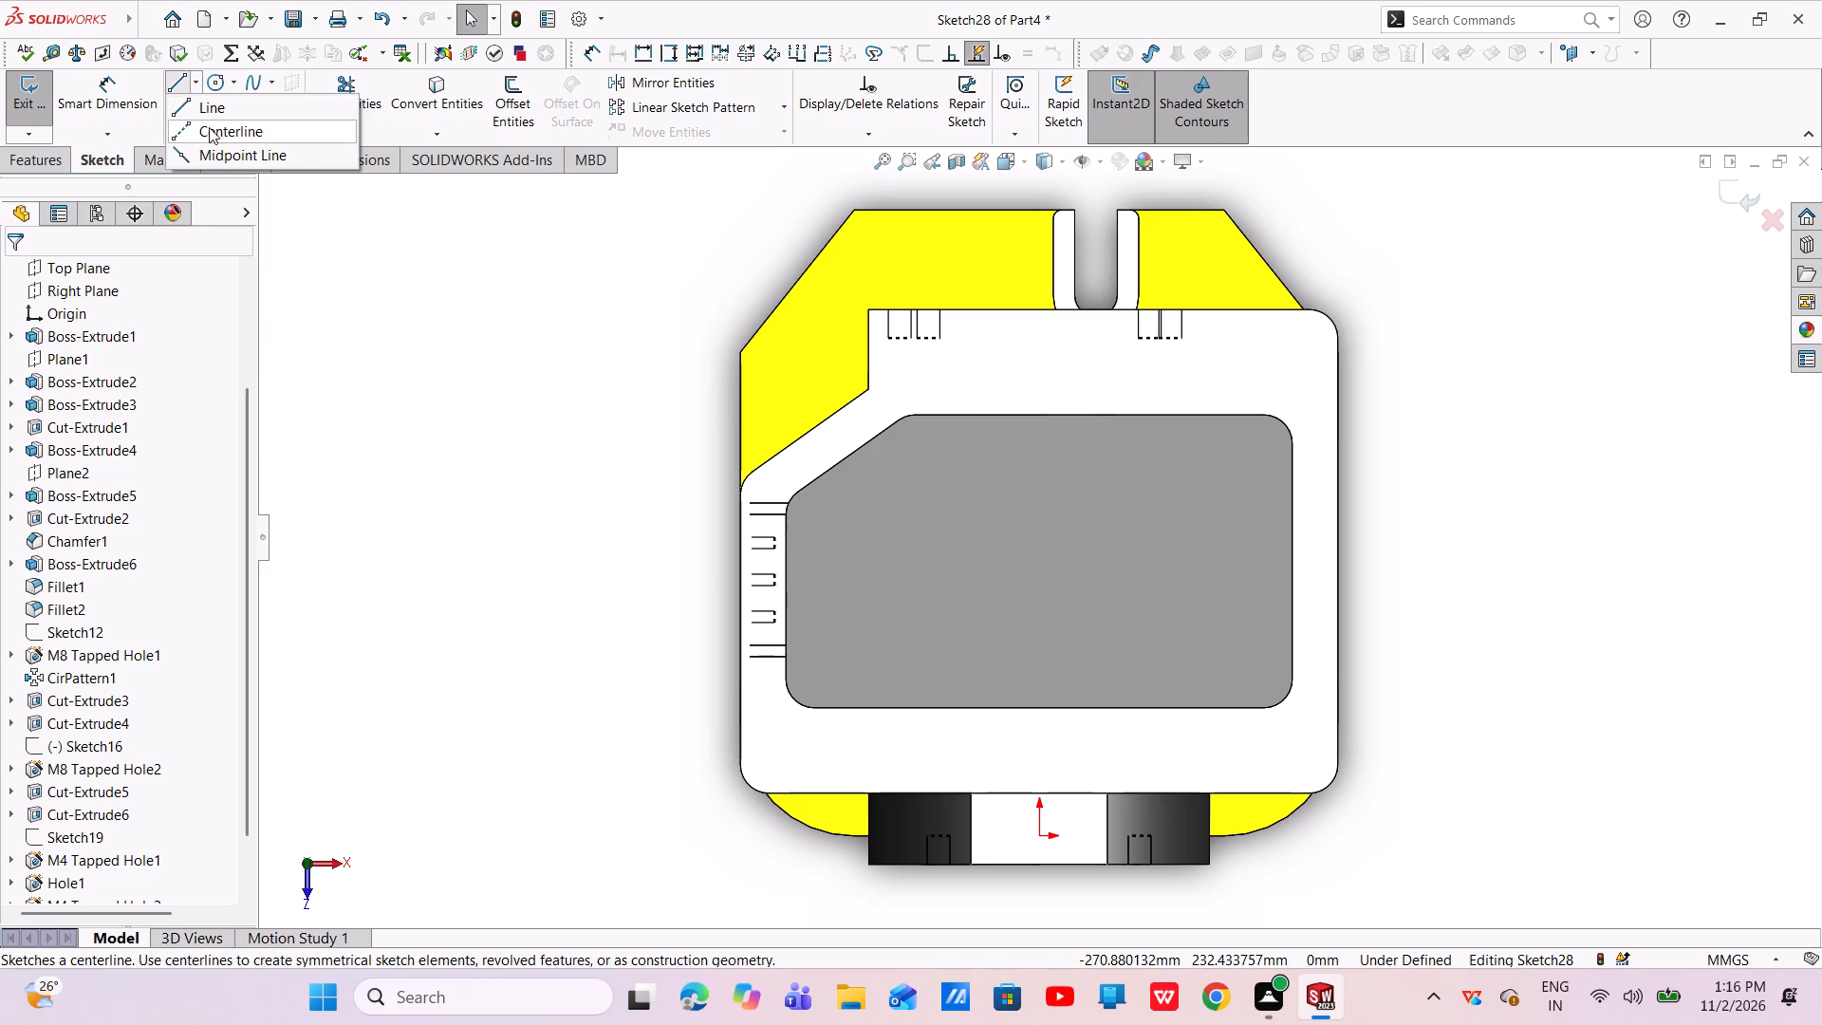
left_click(210, 134)
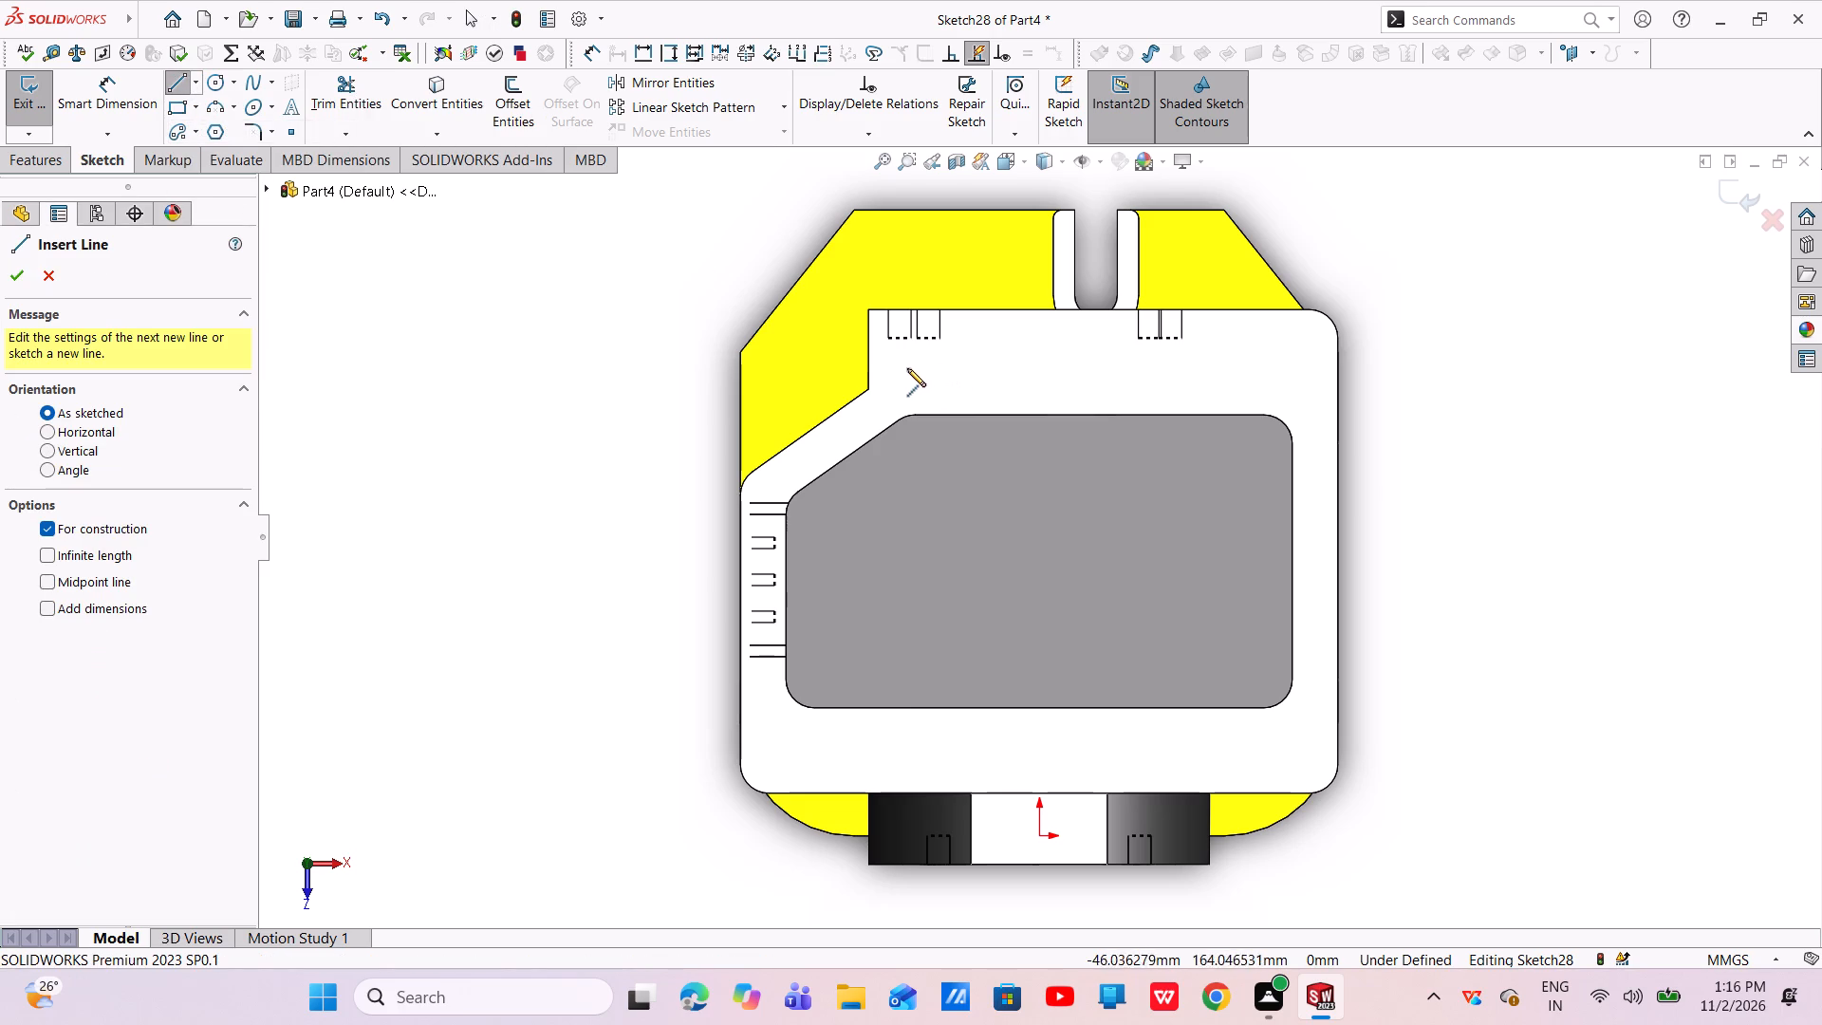
left_click(904, 366)
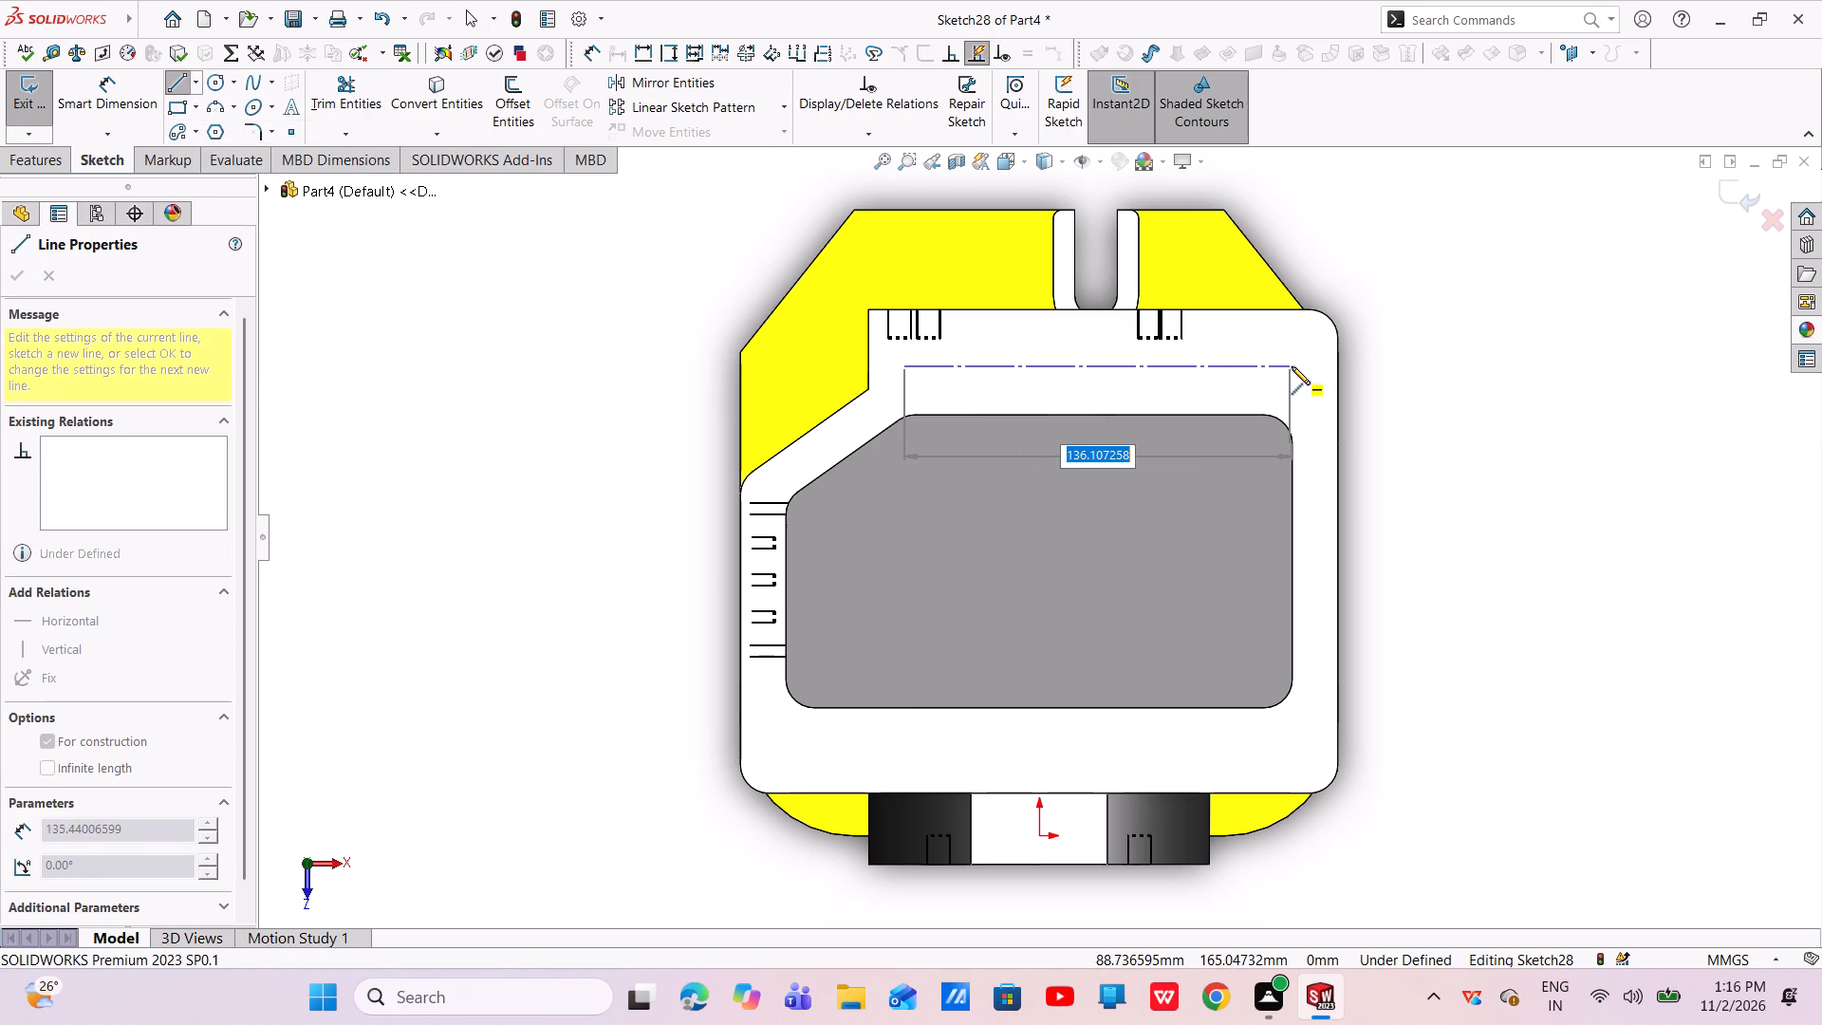
left_click(1275, 366)
right_click(1275, 366)
left_click(1296, 375)
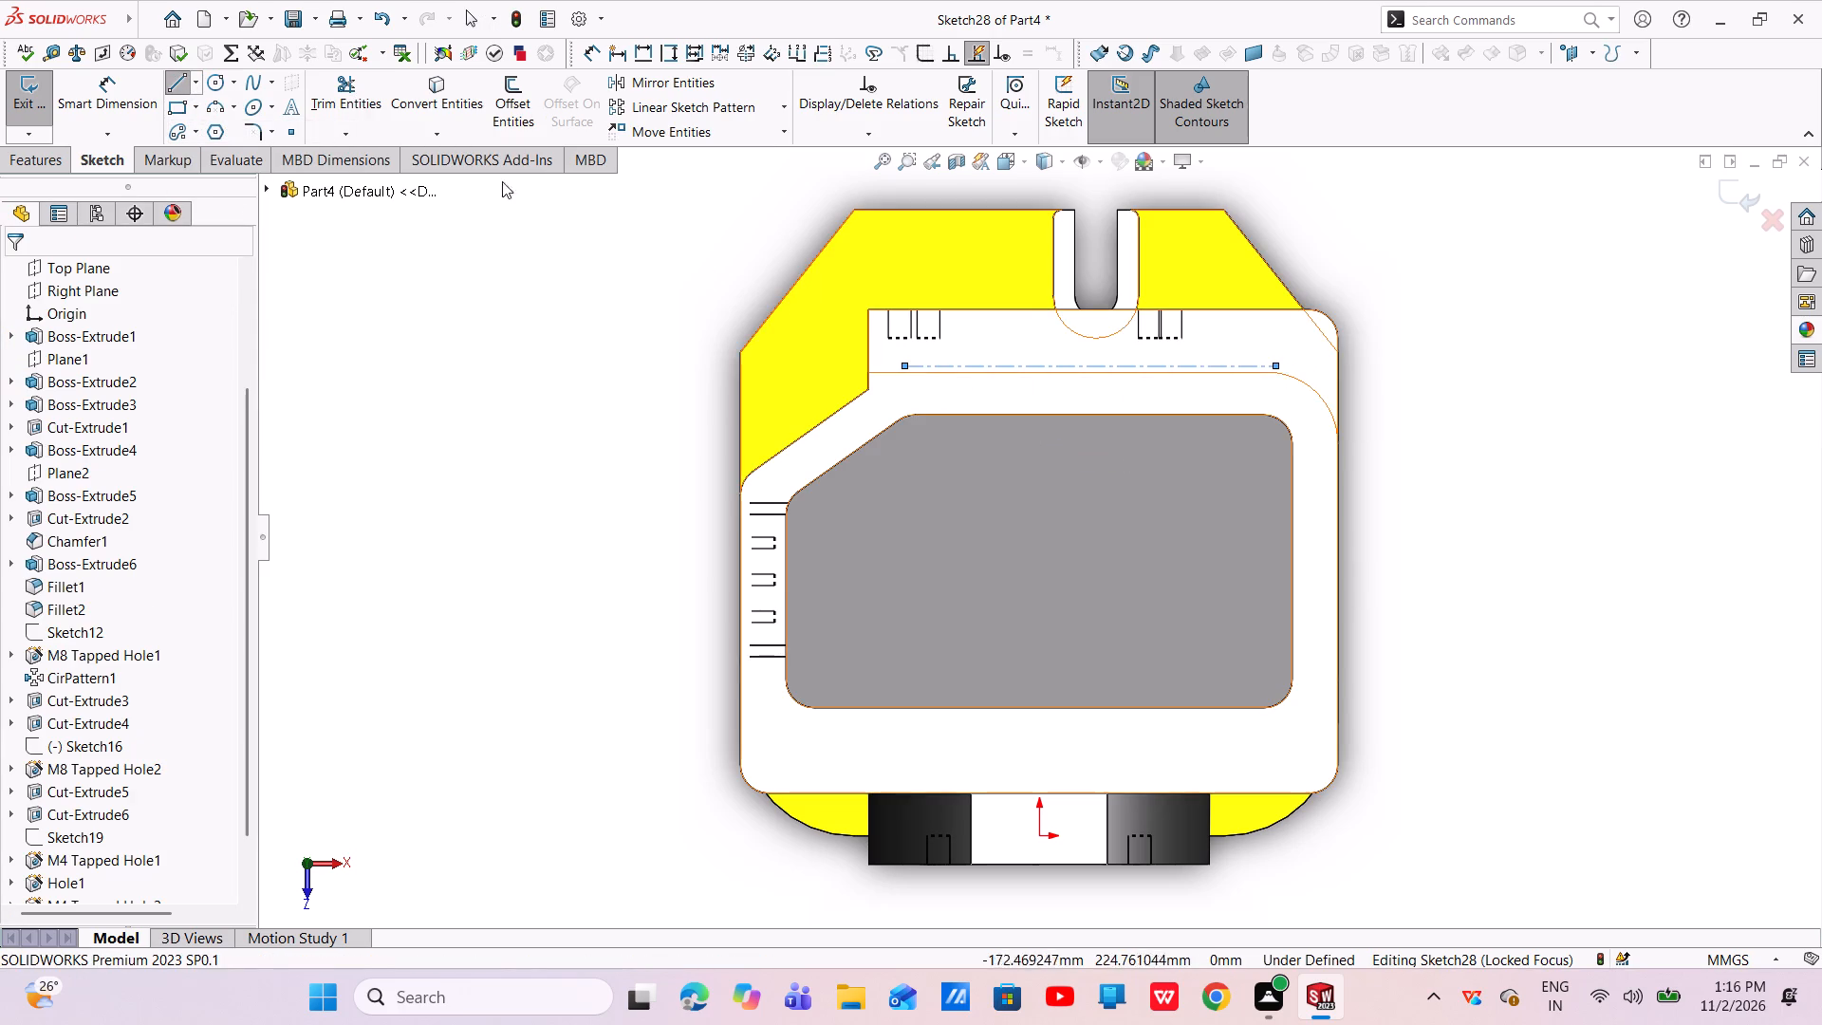
Sketch a horizontal centerline about 197 mm long on the origin-side rim, spanning nearly the full flange width.
left_click(198, 86)
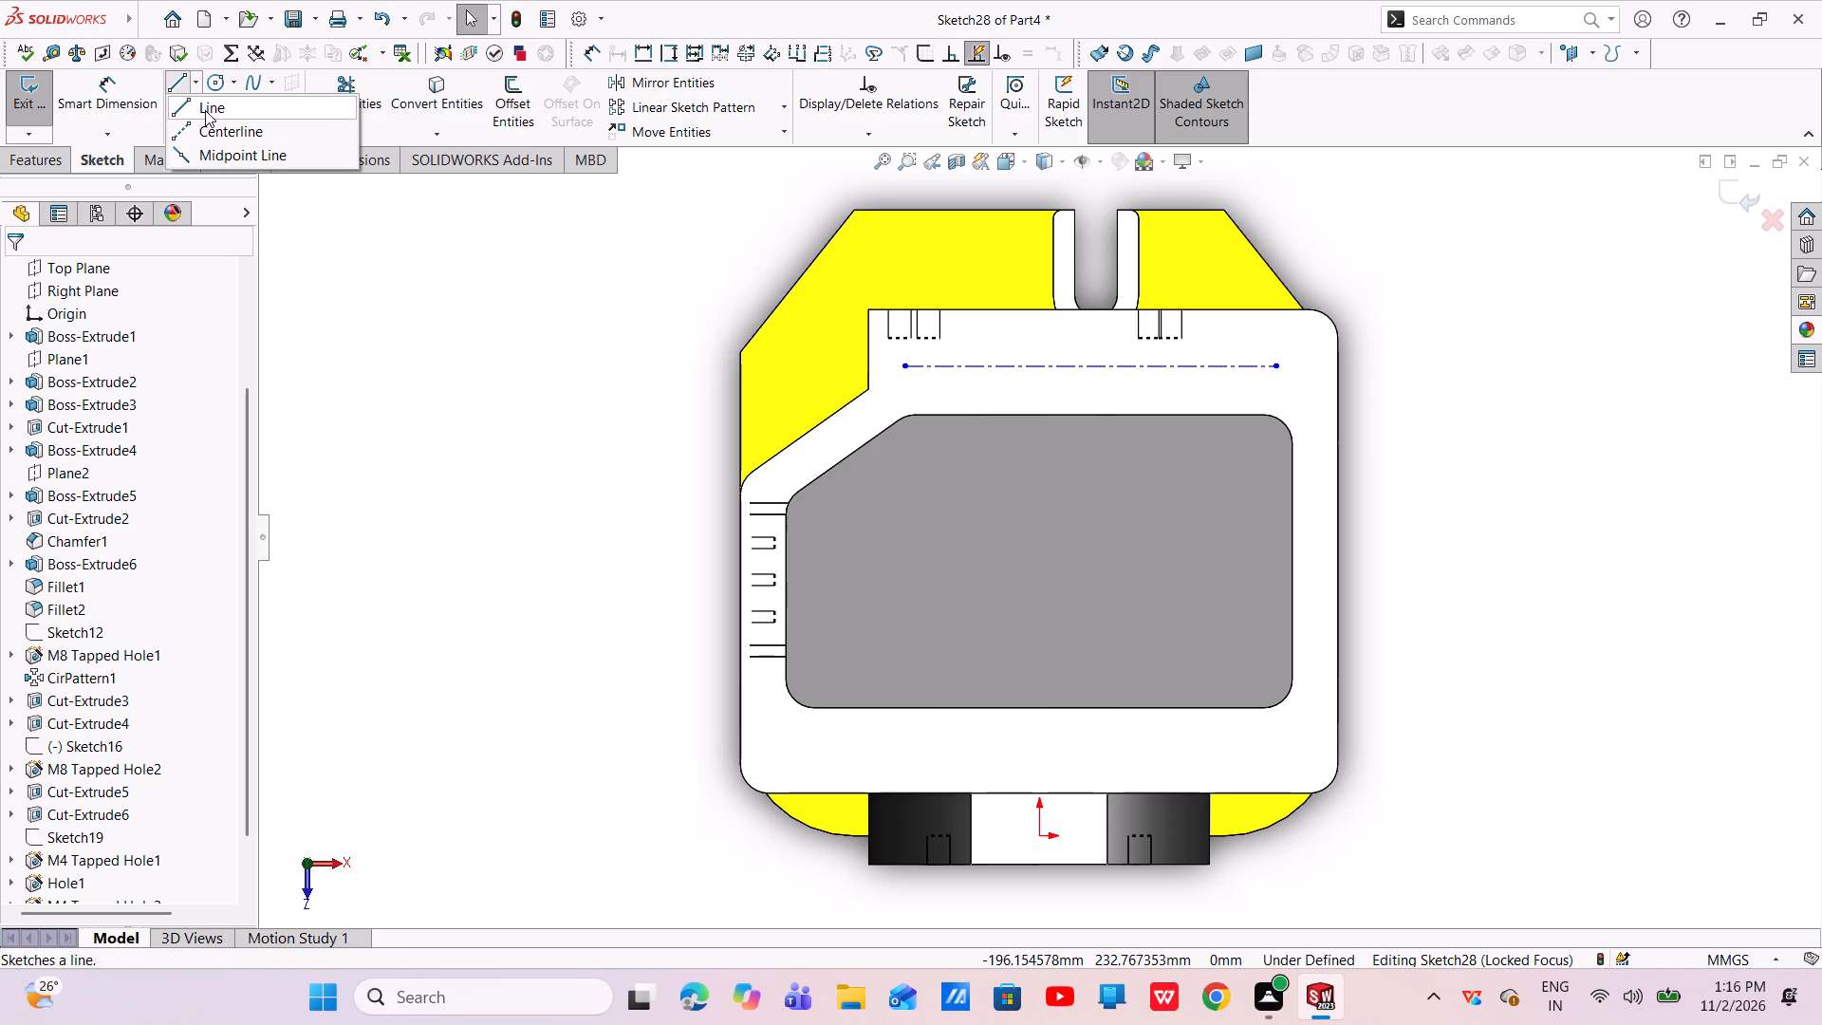
left_click(238, 130)
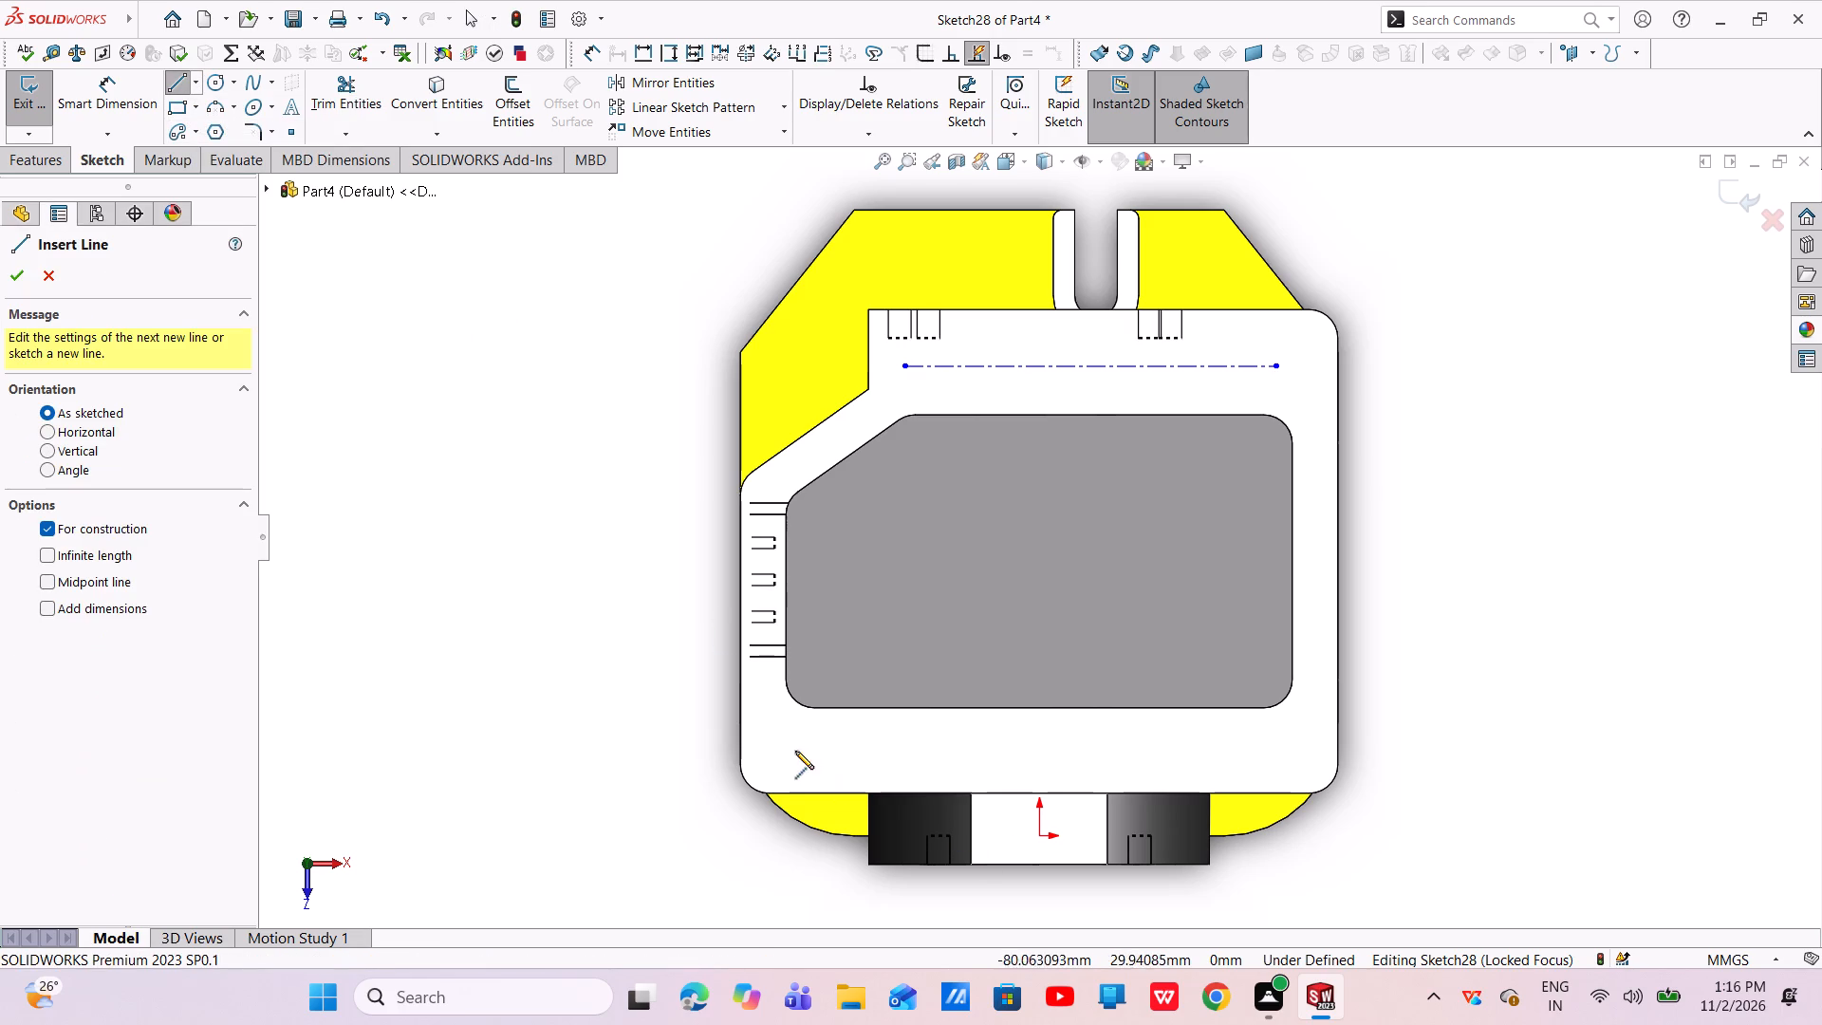
left_click(770, 745)
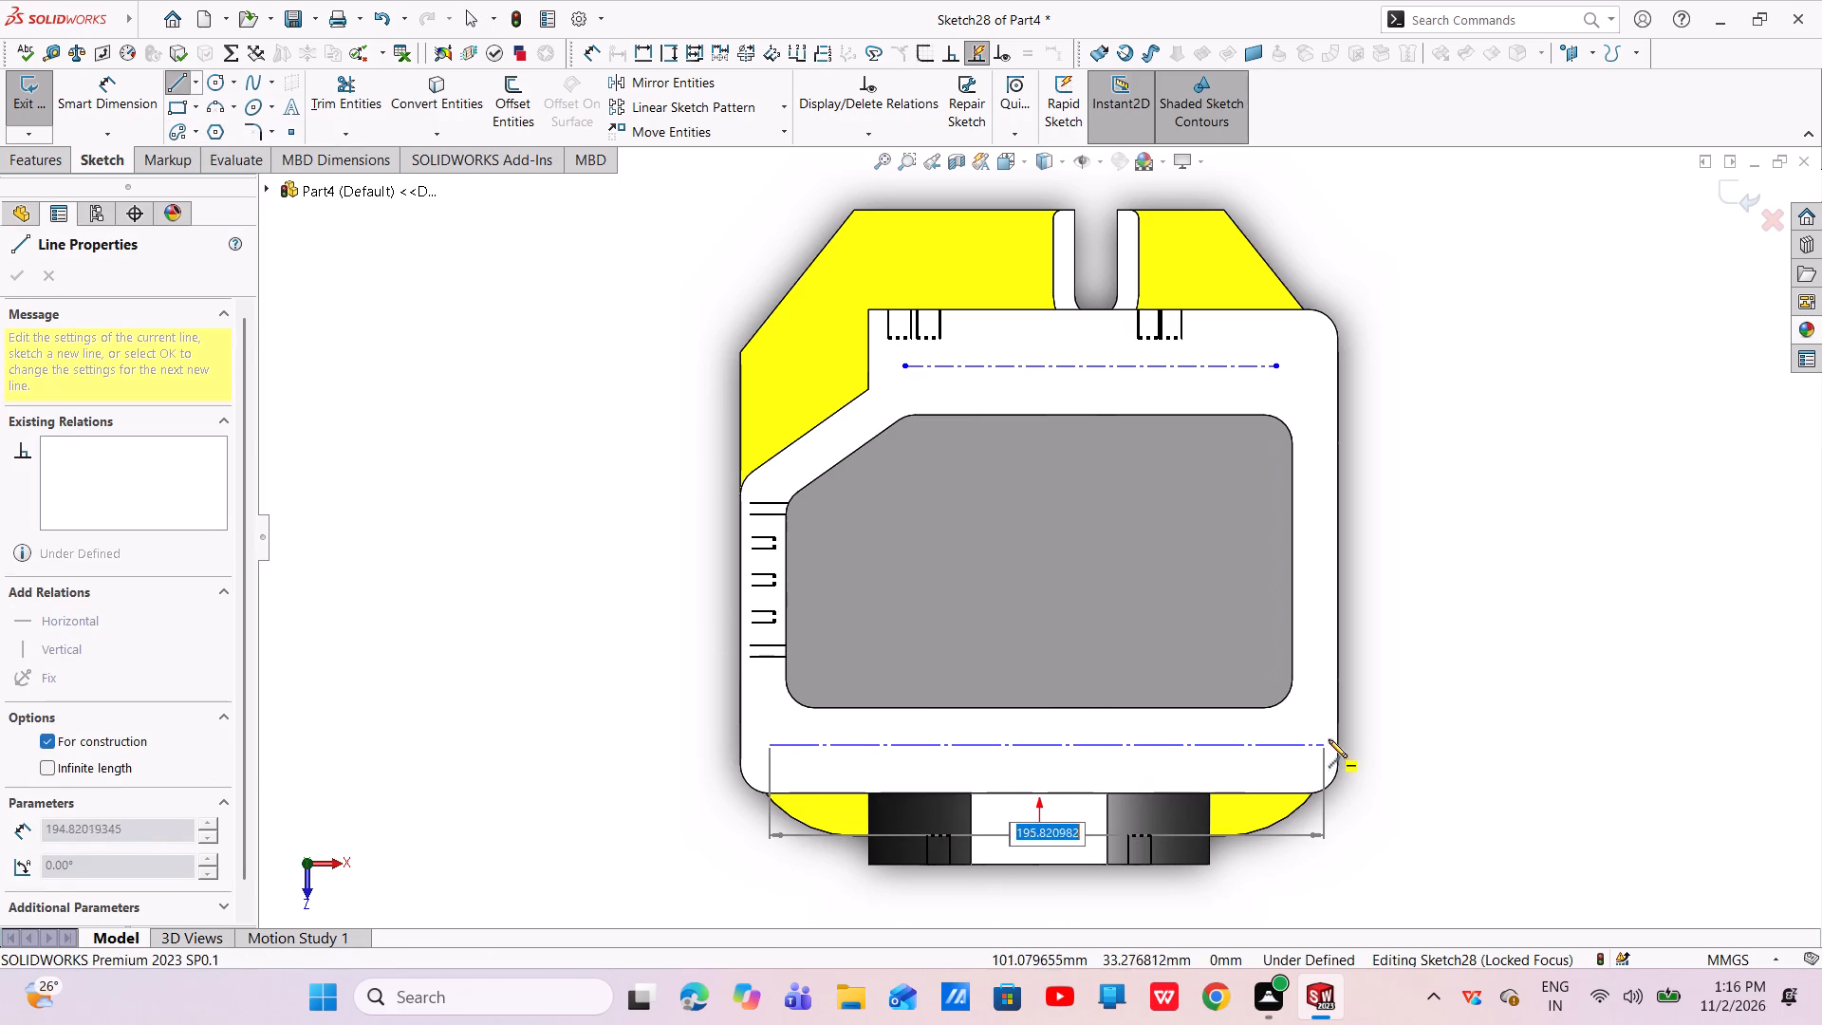
left_click(1329, 739)
right_click(1329, 739)
left_click(1361, 754)
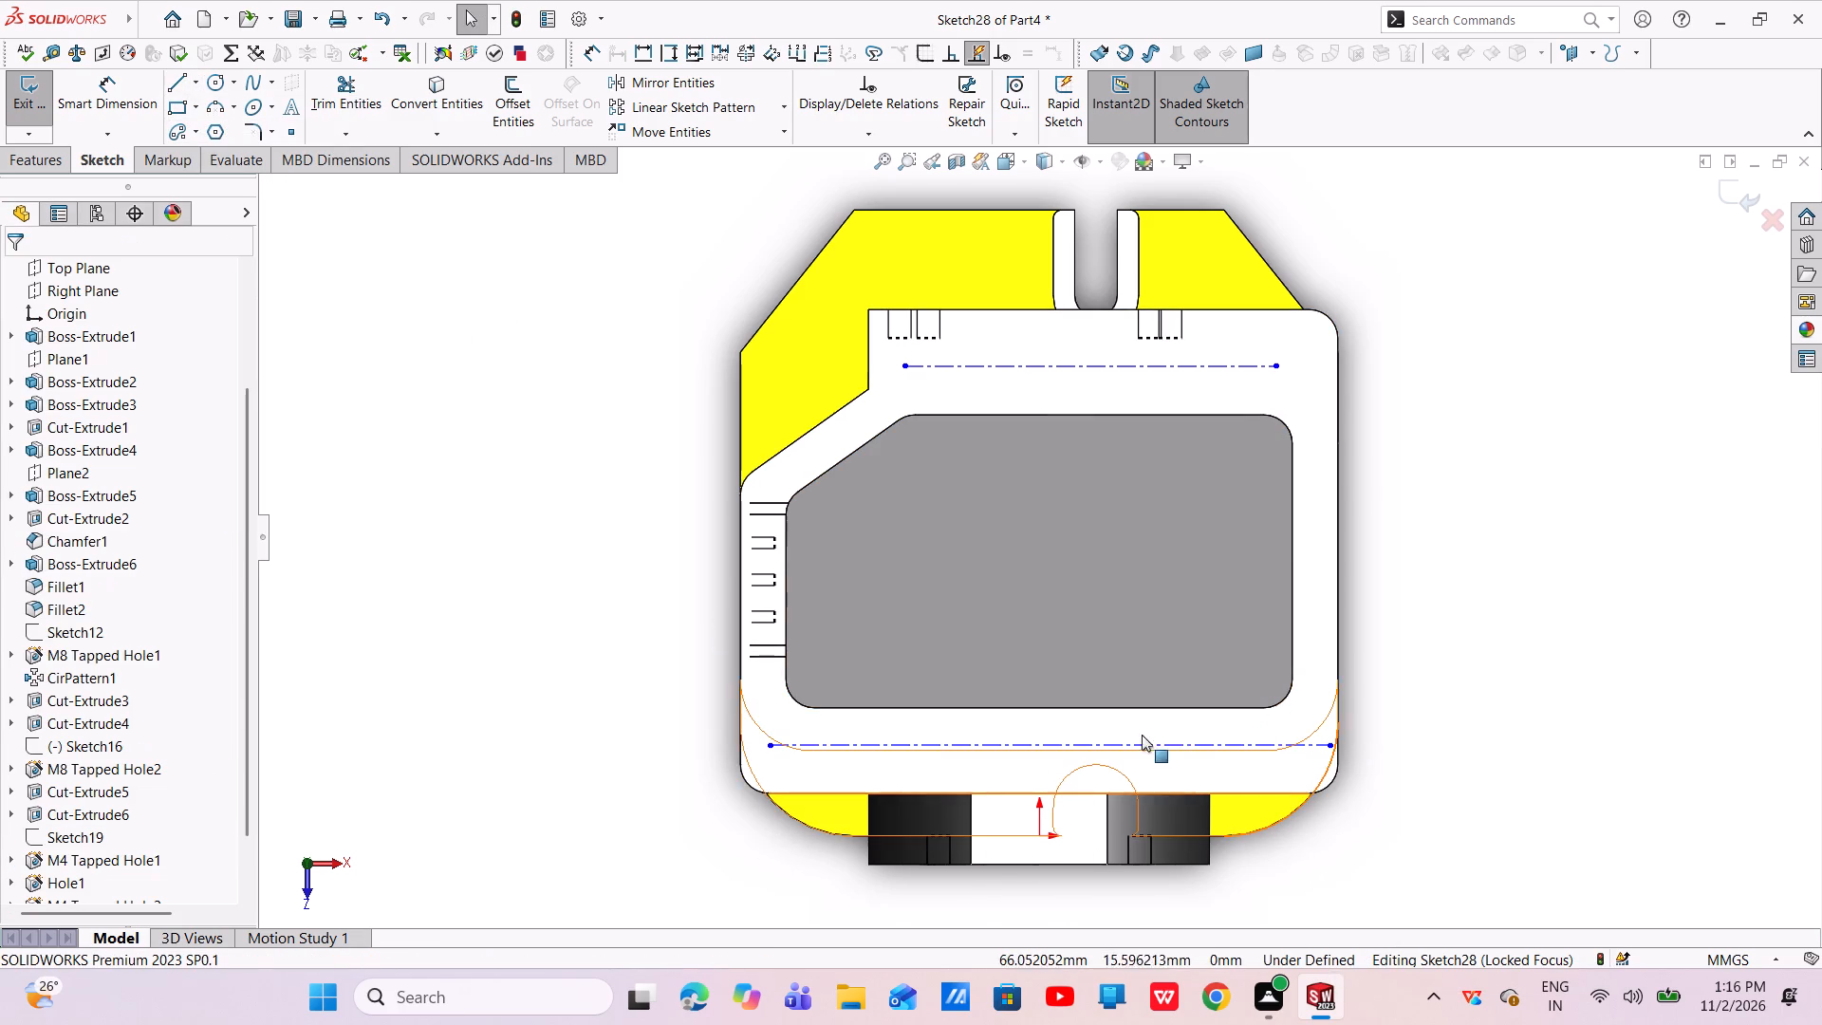
Sketch a centerline about 189 mm long from the origin across both rim centerlines and make it vertical.
left_click(174, 78)
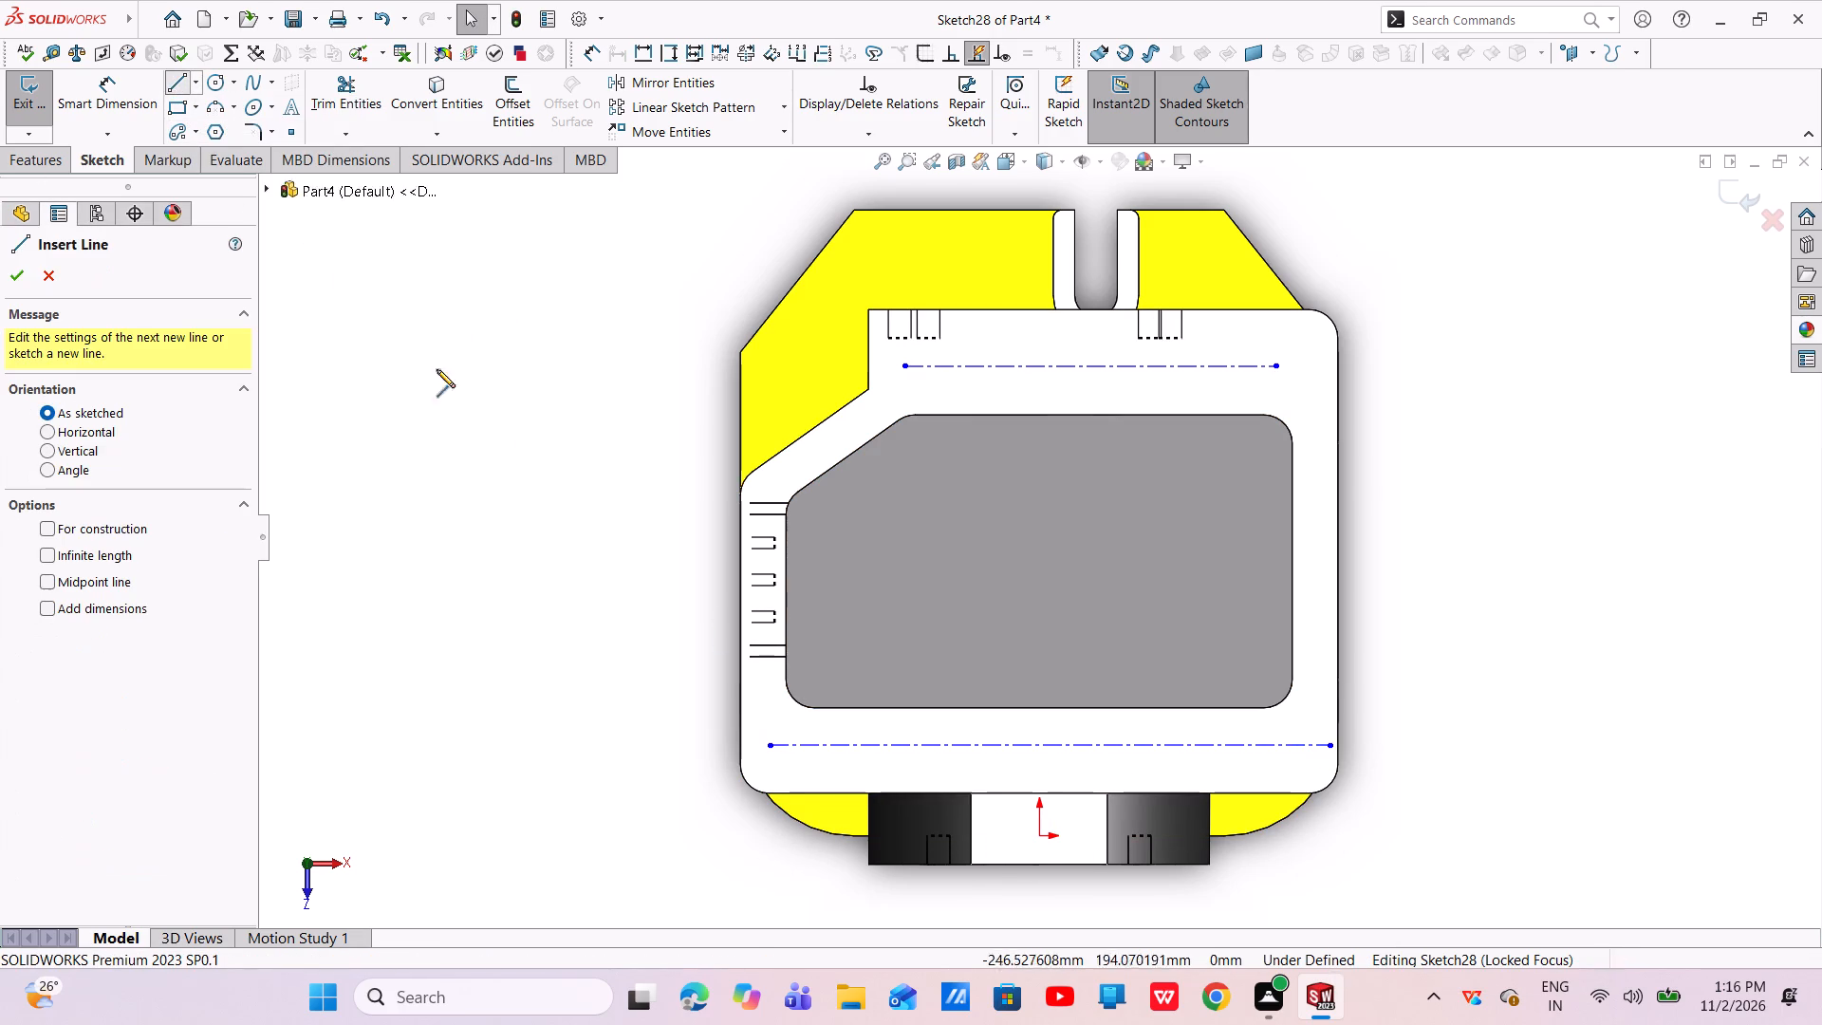
left_click(196, 80)
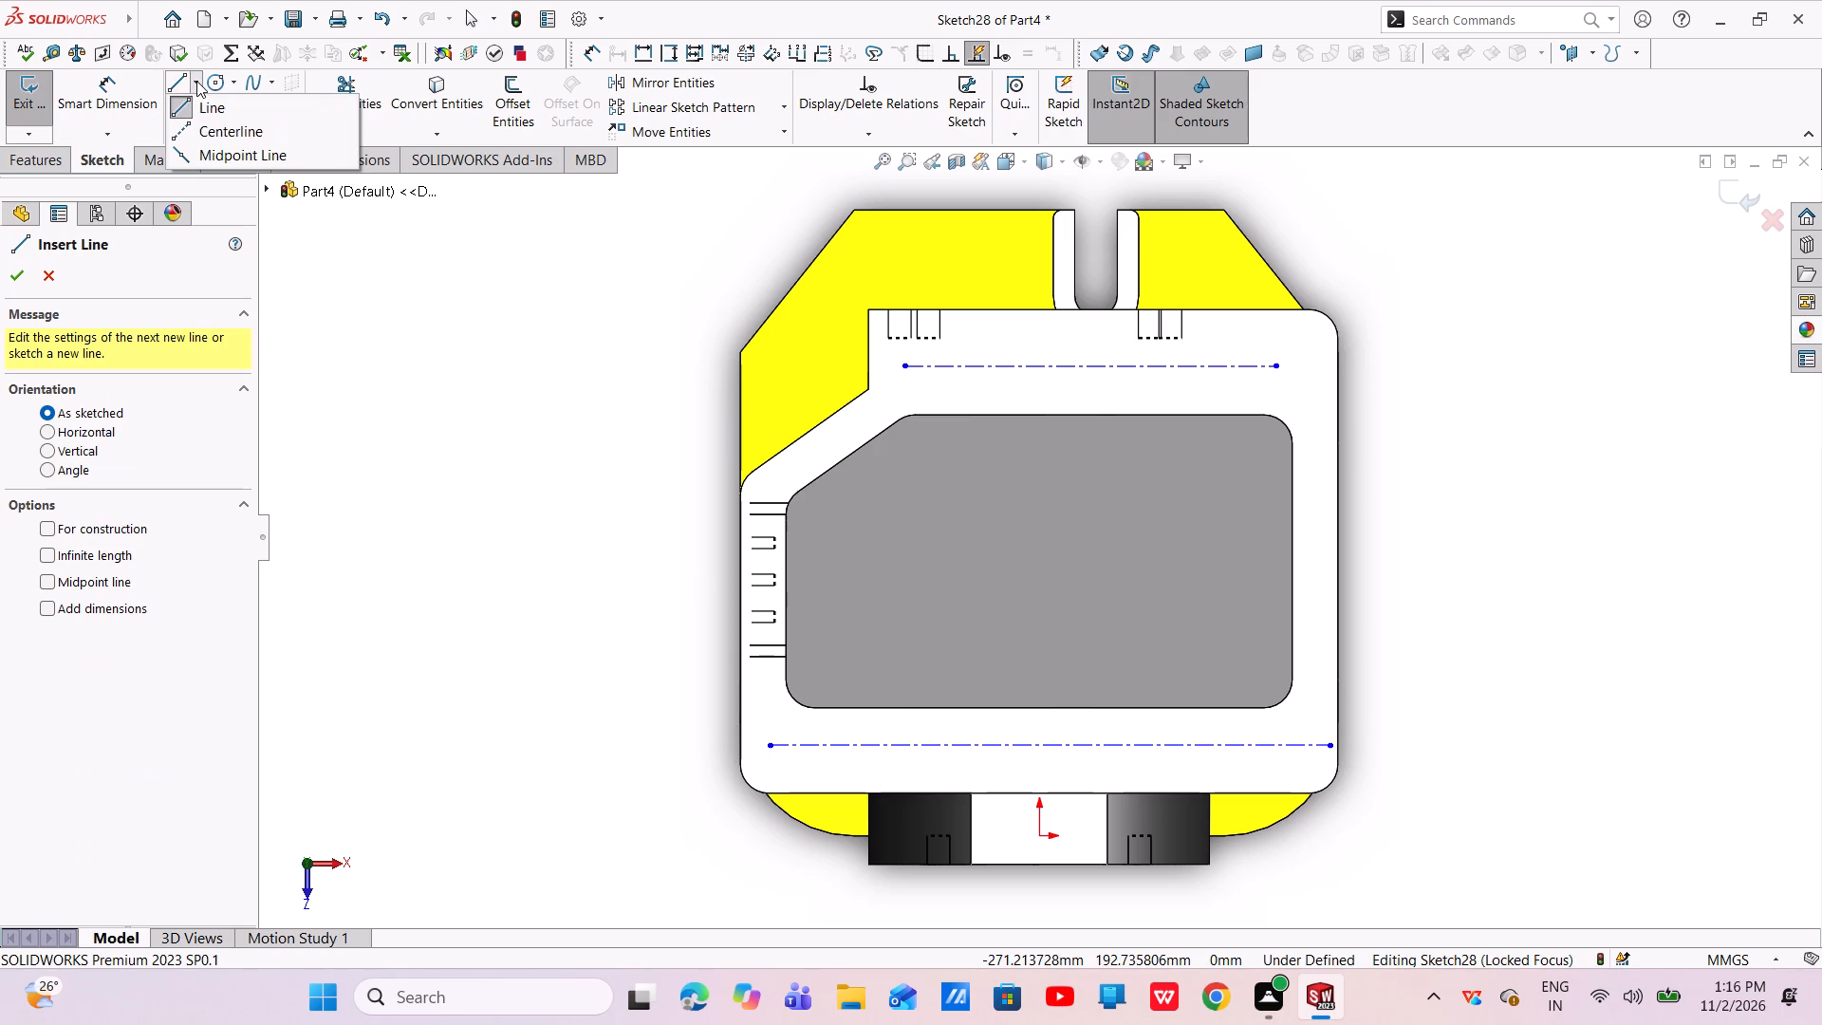
left_click(211, 126)
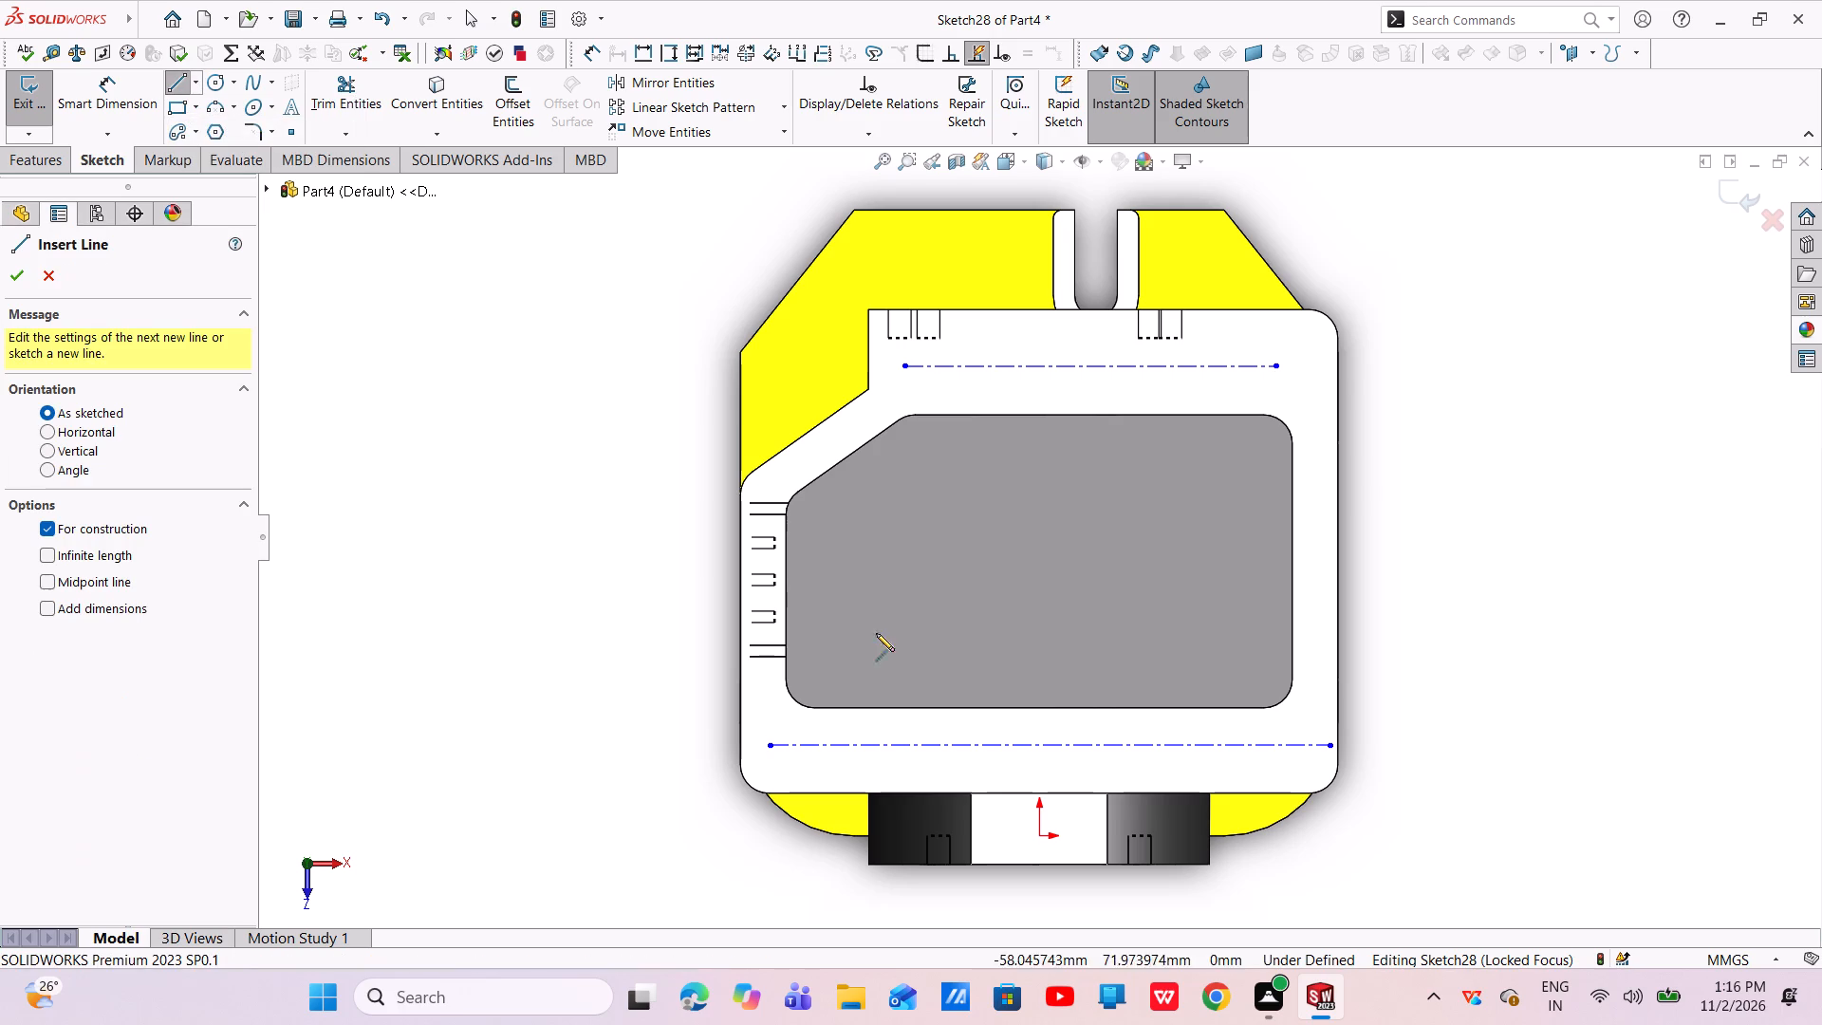
left_click(1040, 835)
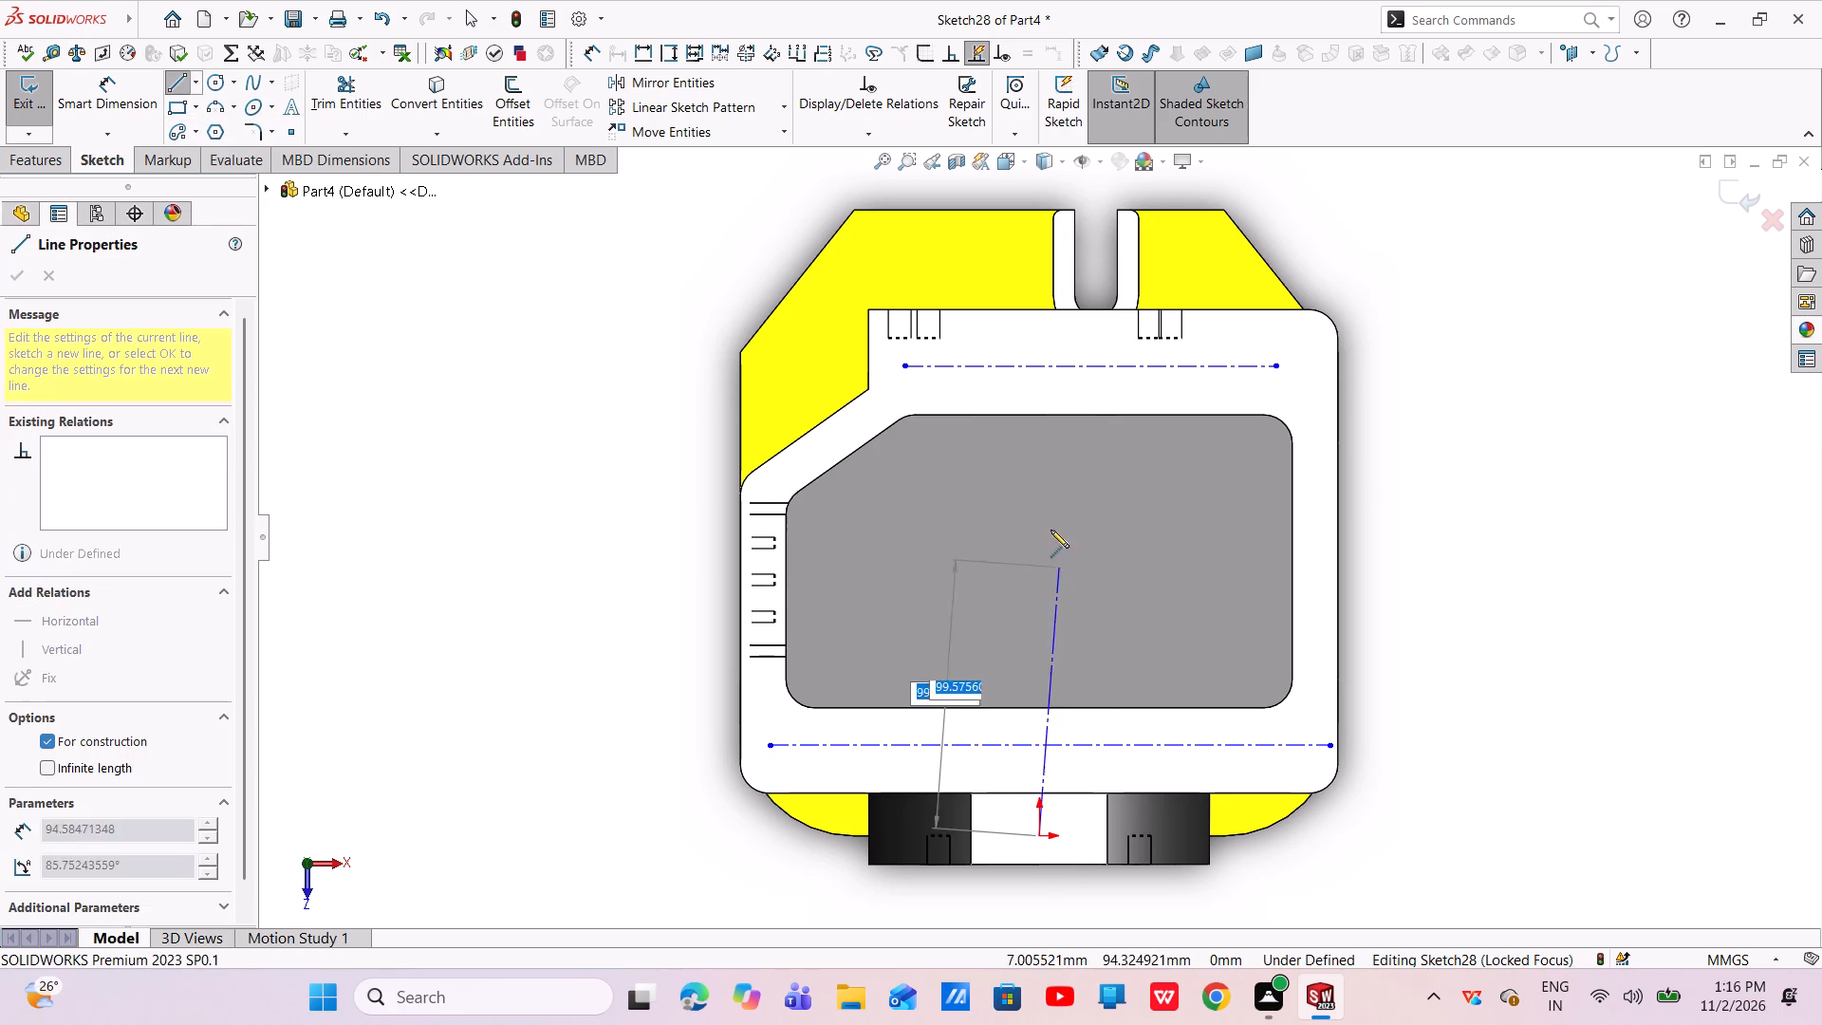
left_click(1036, 298)
right_click(1036, 298)
left_click(1052, 307)
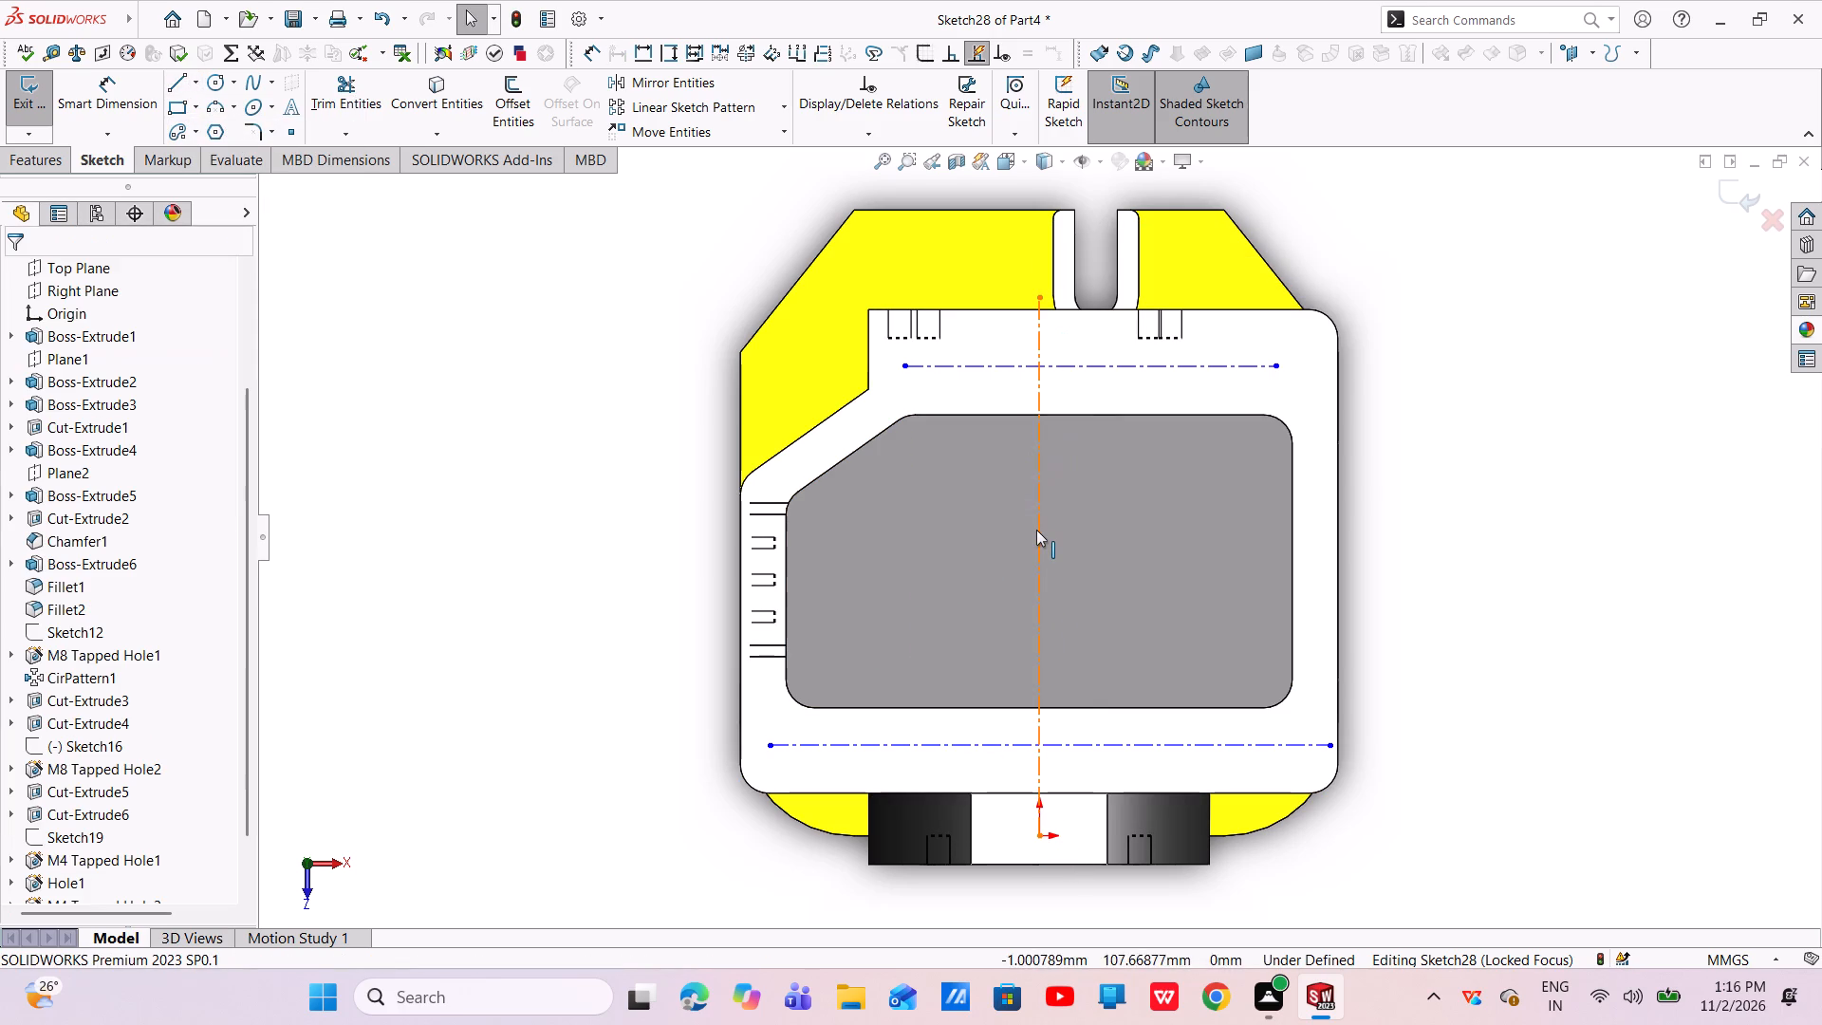
left_click(1036, 530)
left_click(1114, 437)
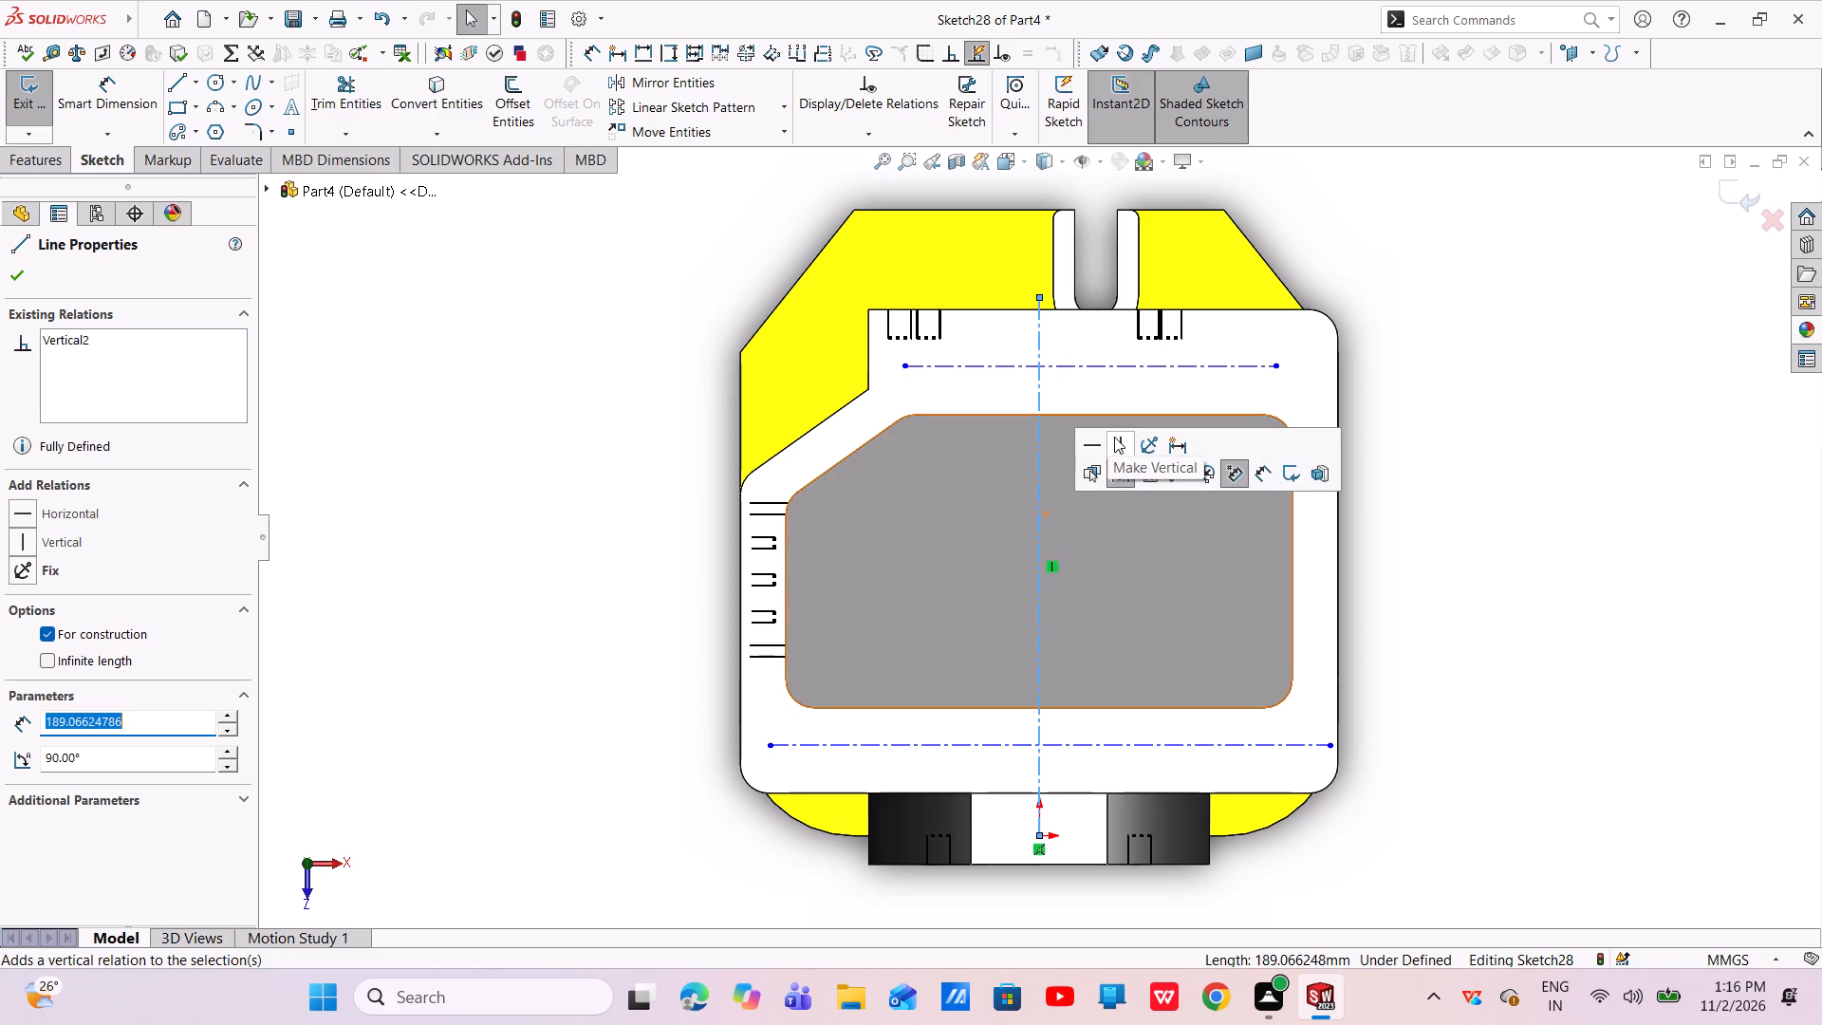
key("Escape")
key("Escape")
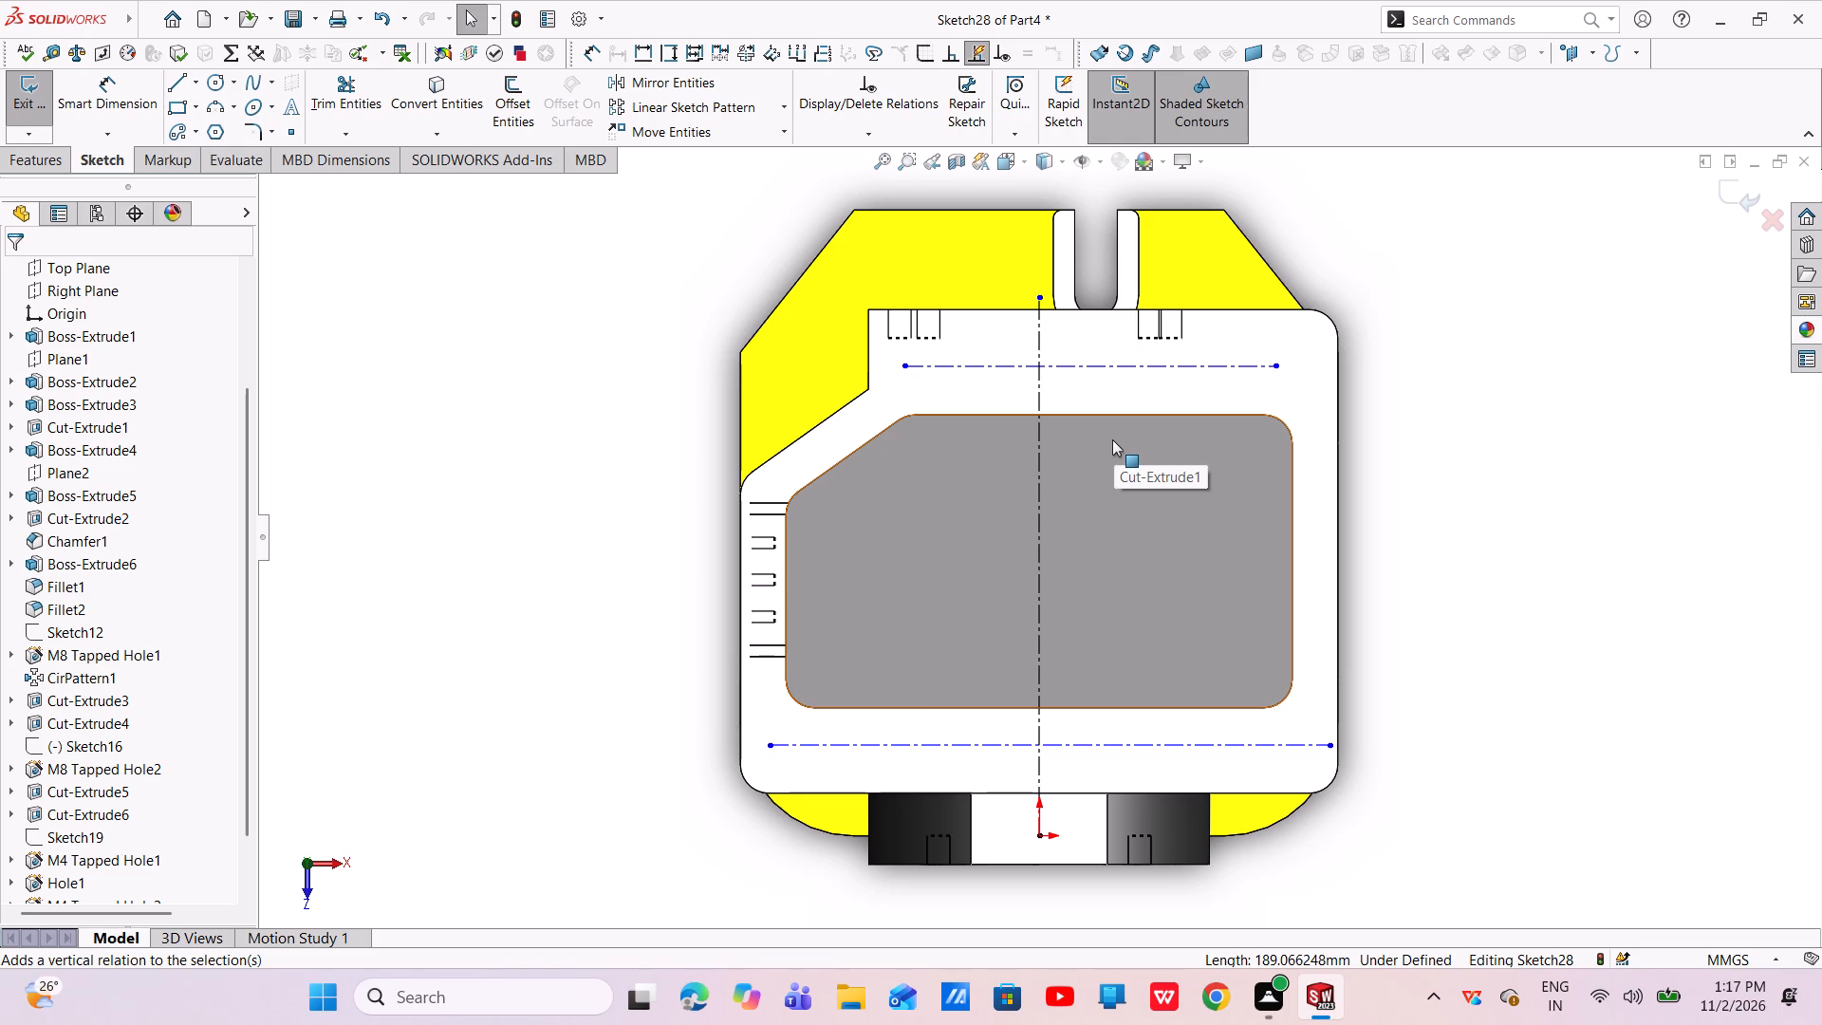
Dimension the origin-side rim centerline from the adjacent straight edge of the flange opening as 16 mm.
left_click(81, 97)
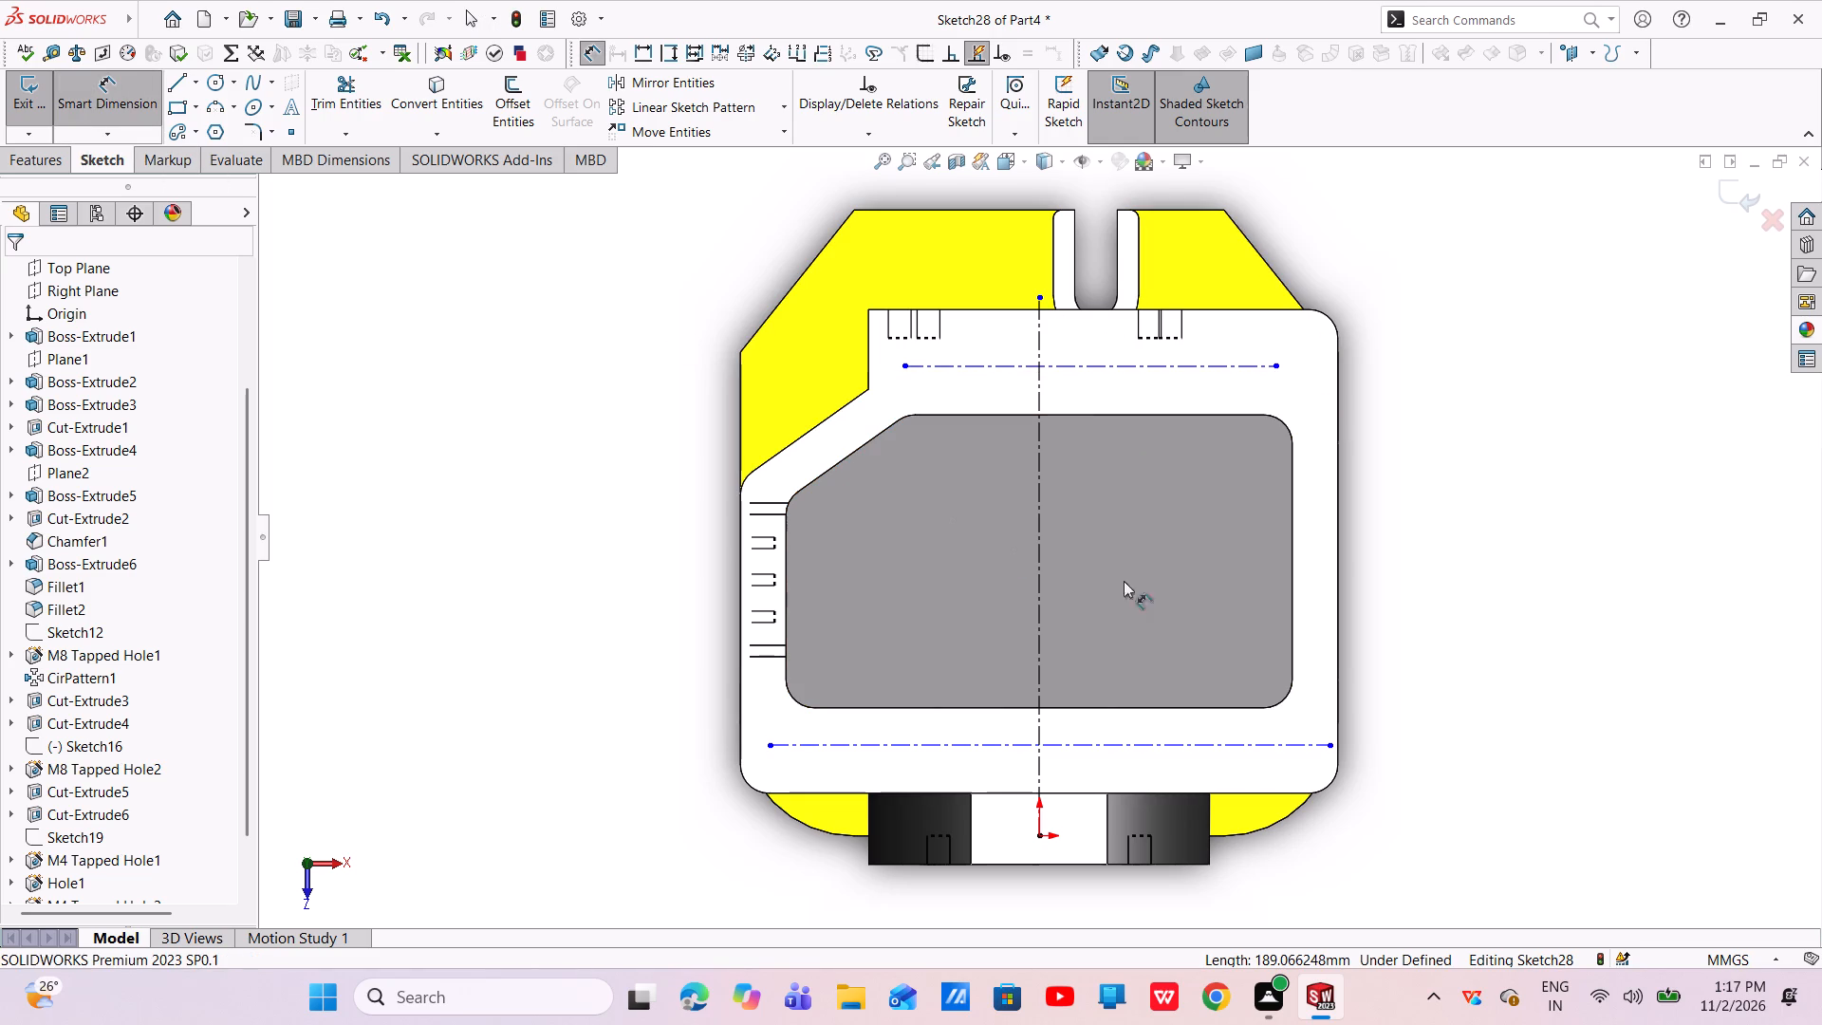
left_click(1252, 747)
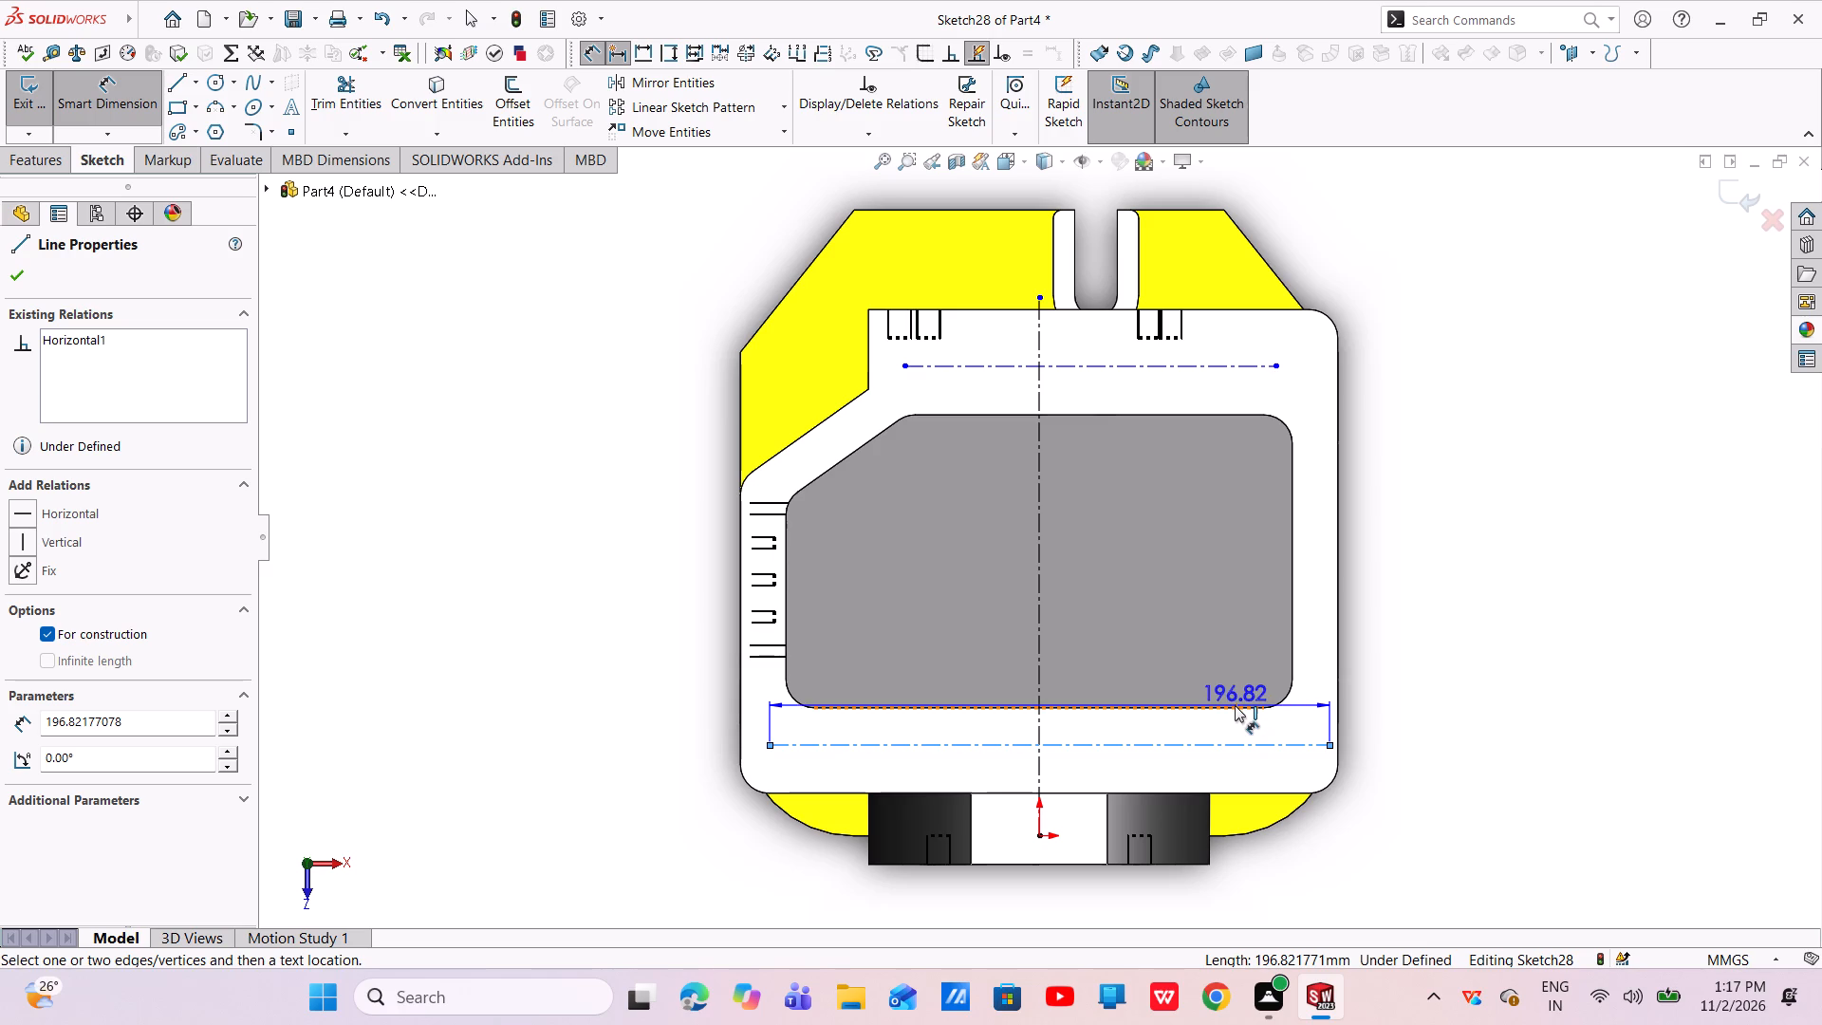
left_click(1234, 707)
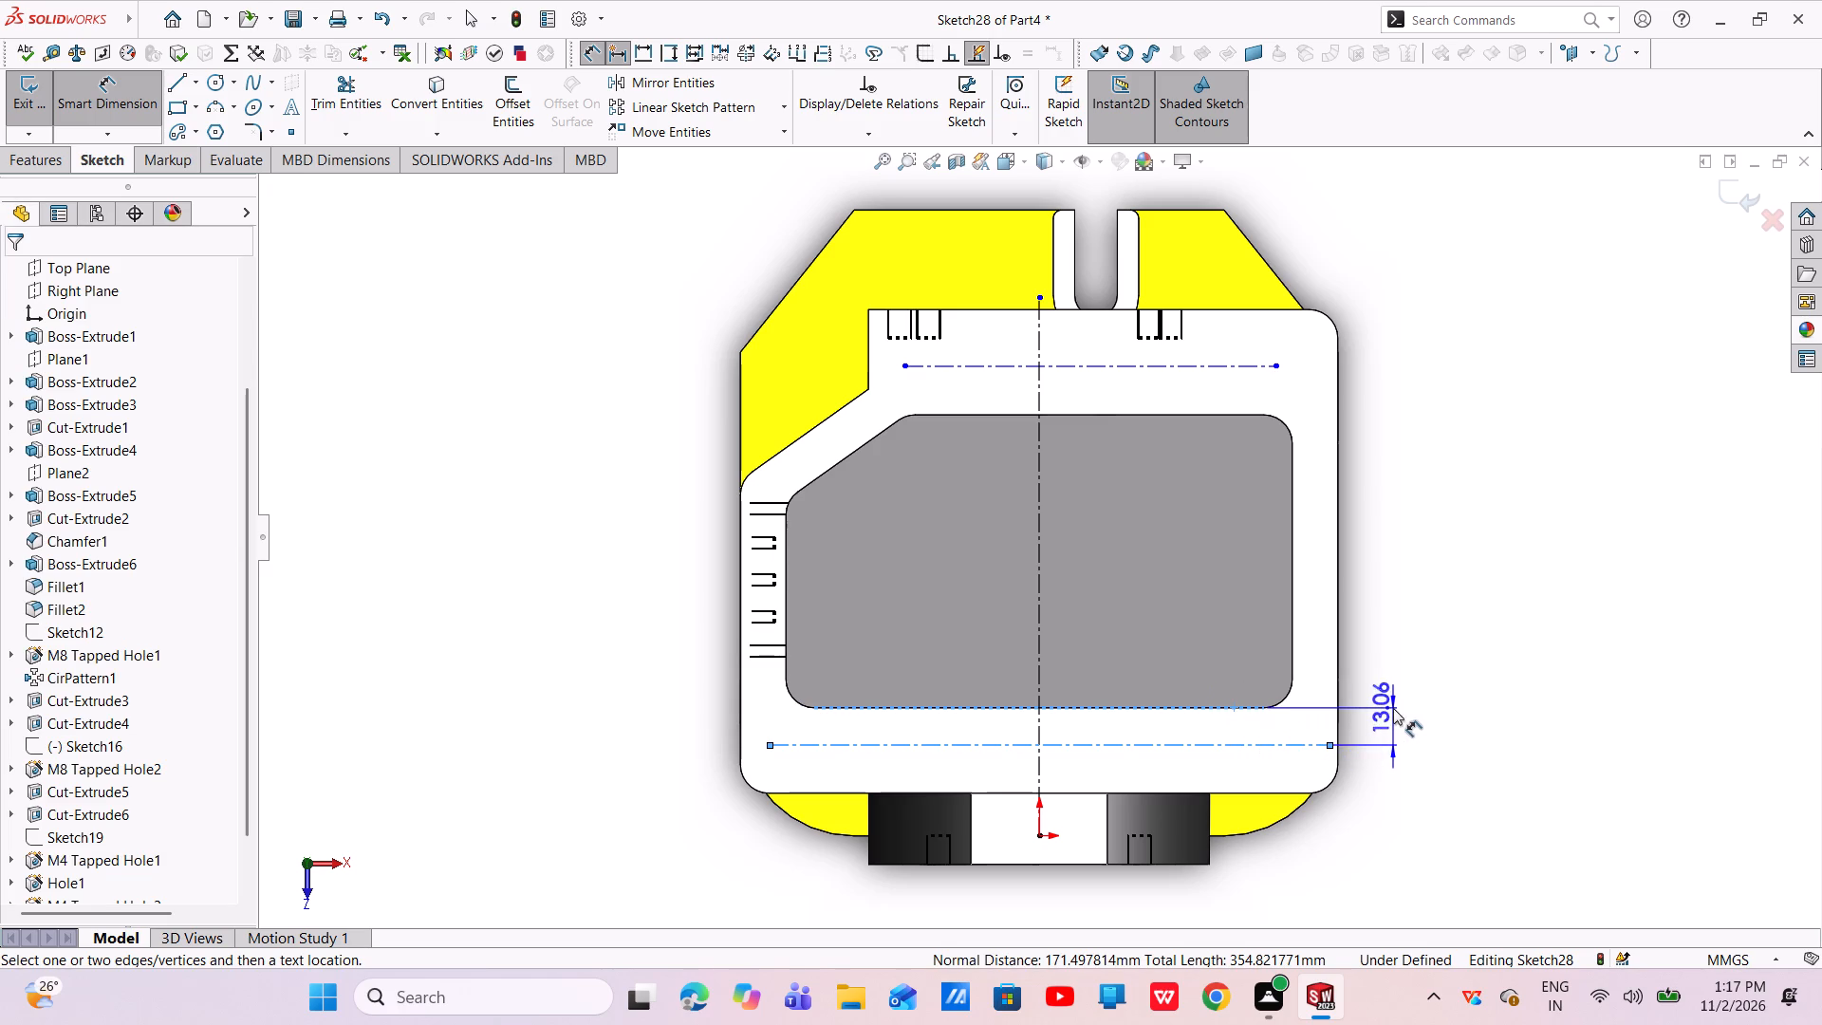
left_click(1393, 708)
key("BackSpace")
type("16")
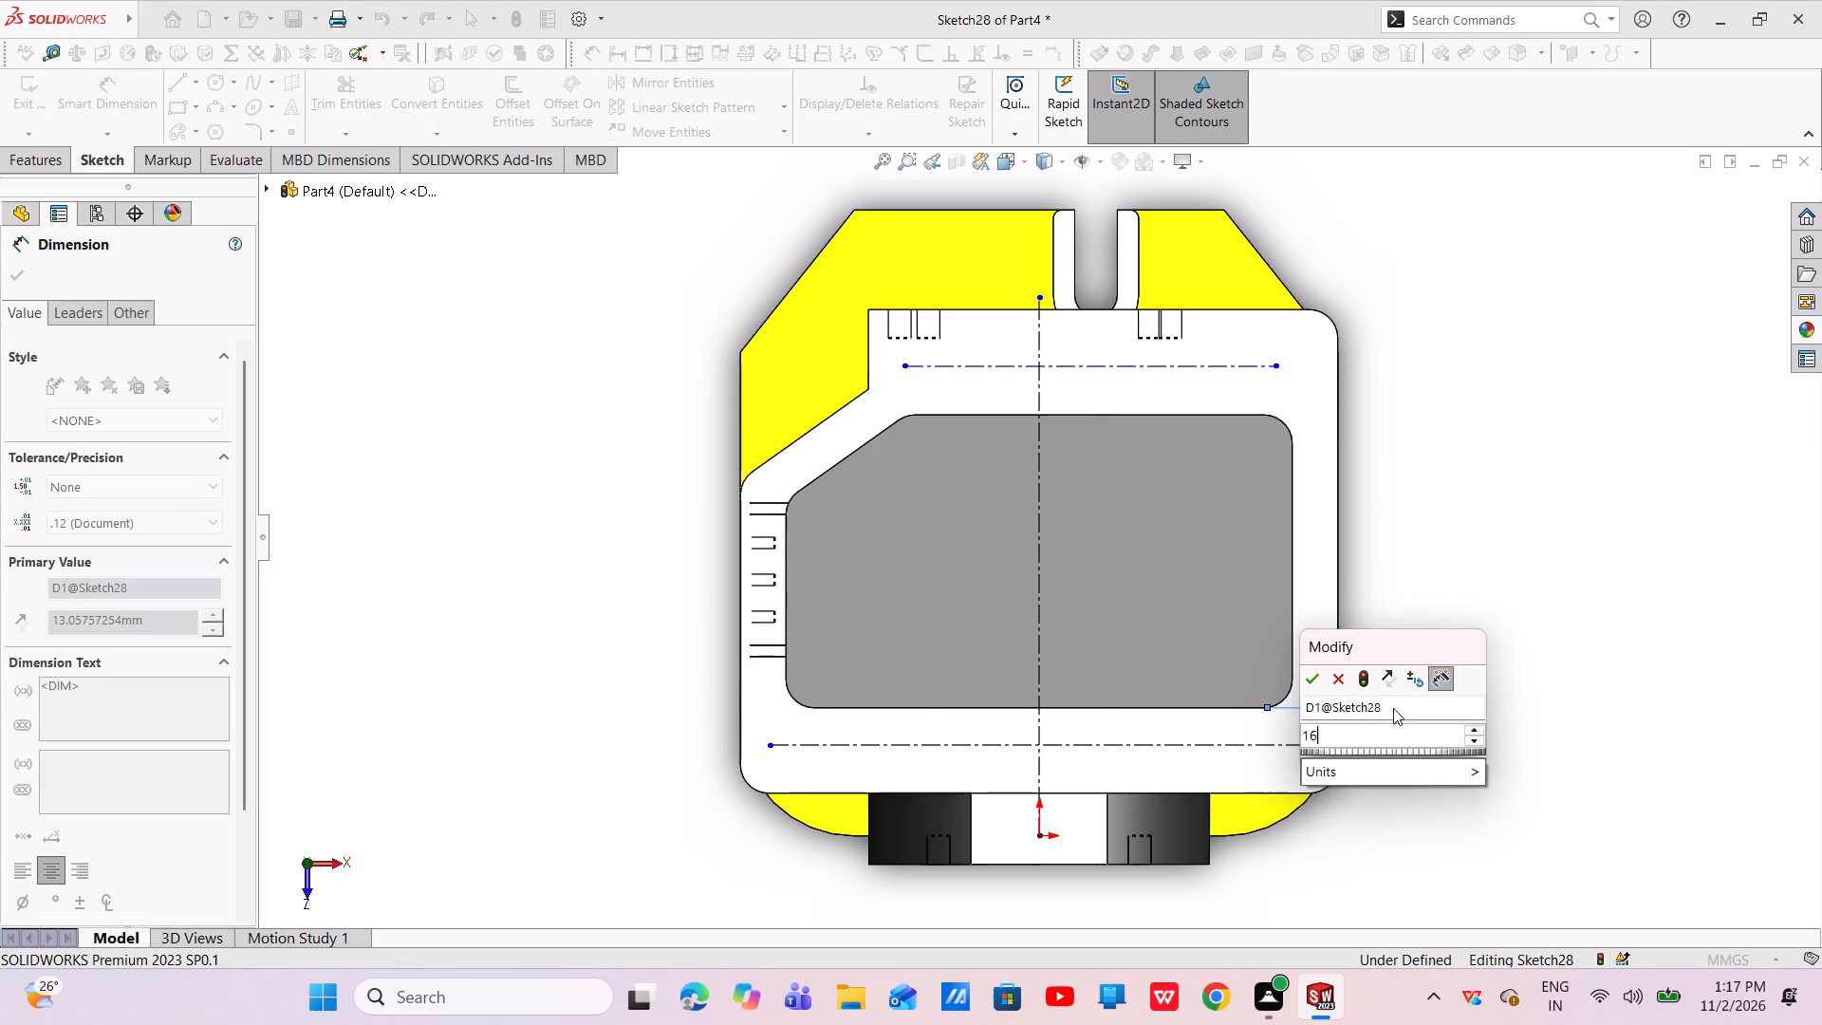
key("Return")
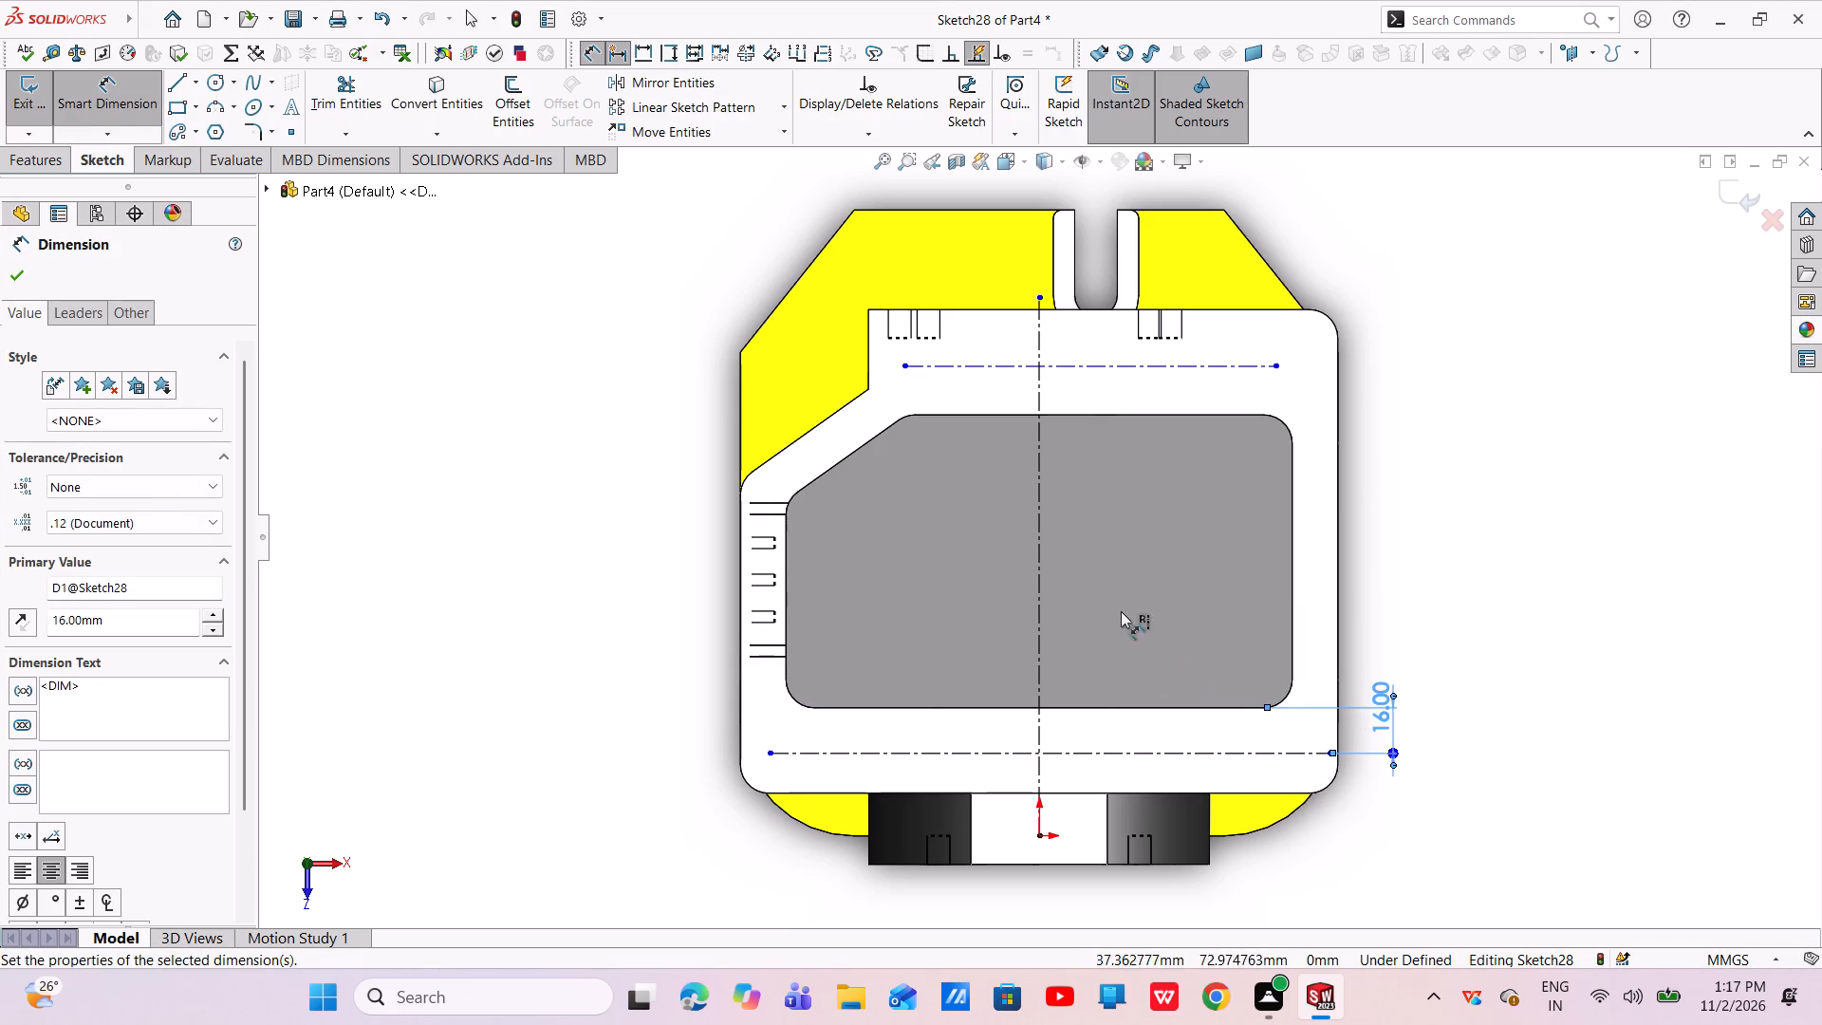
Dimension the distance between the two horizontal rim centerlines as 142 mm.
left_click(1103, 364)
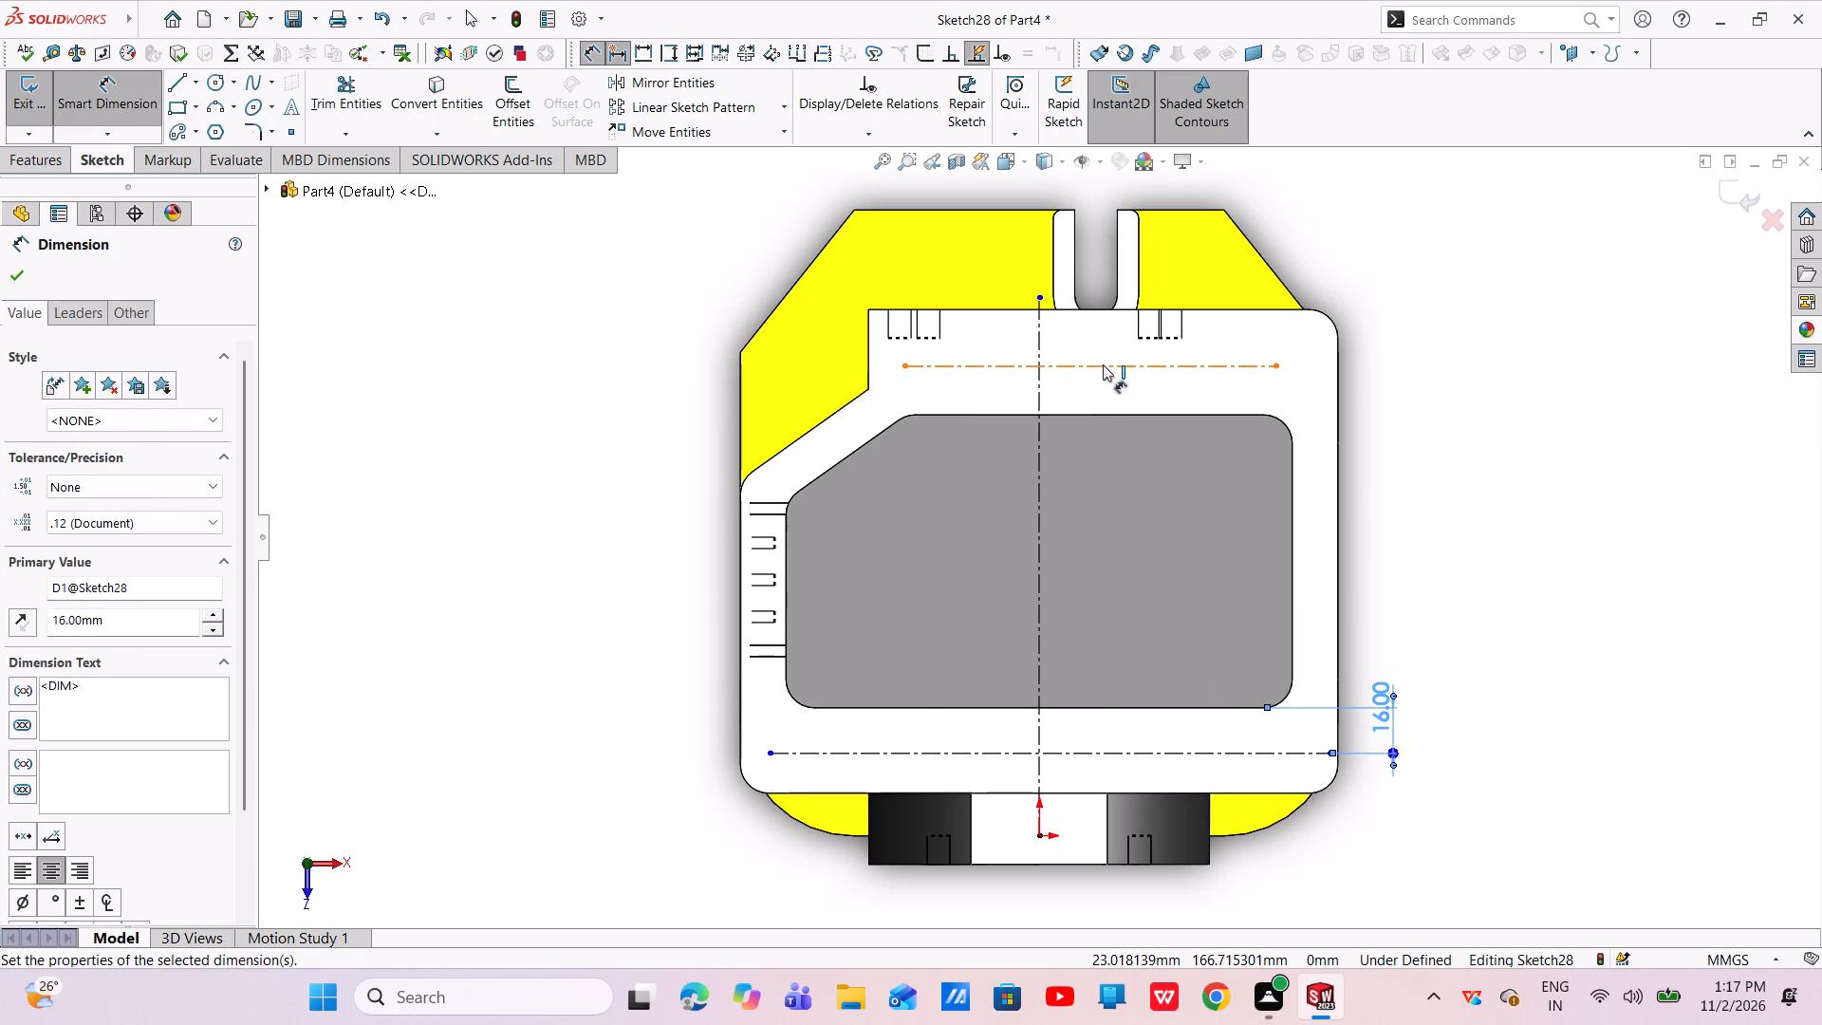
left_click(1100, 753)
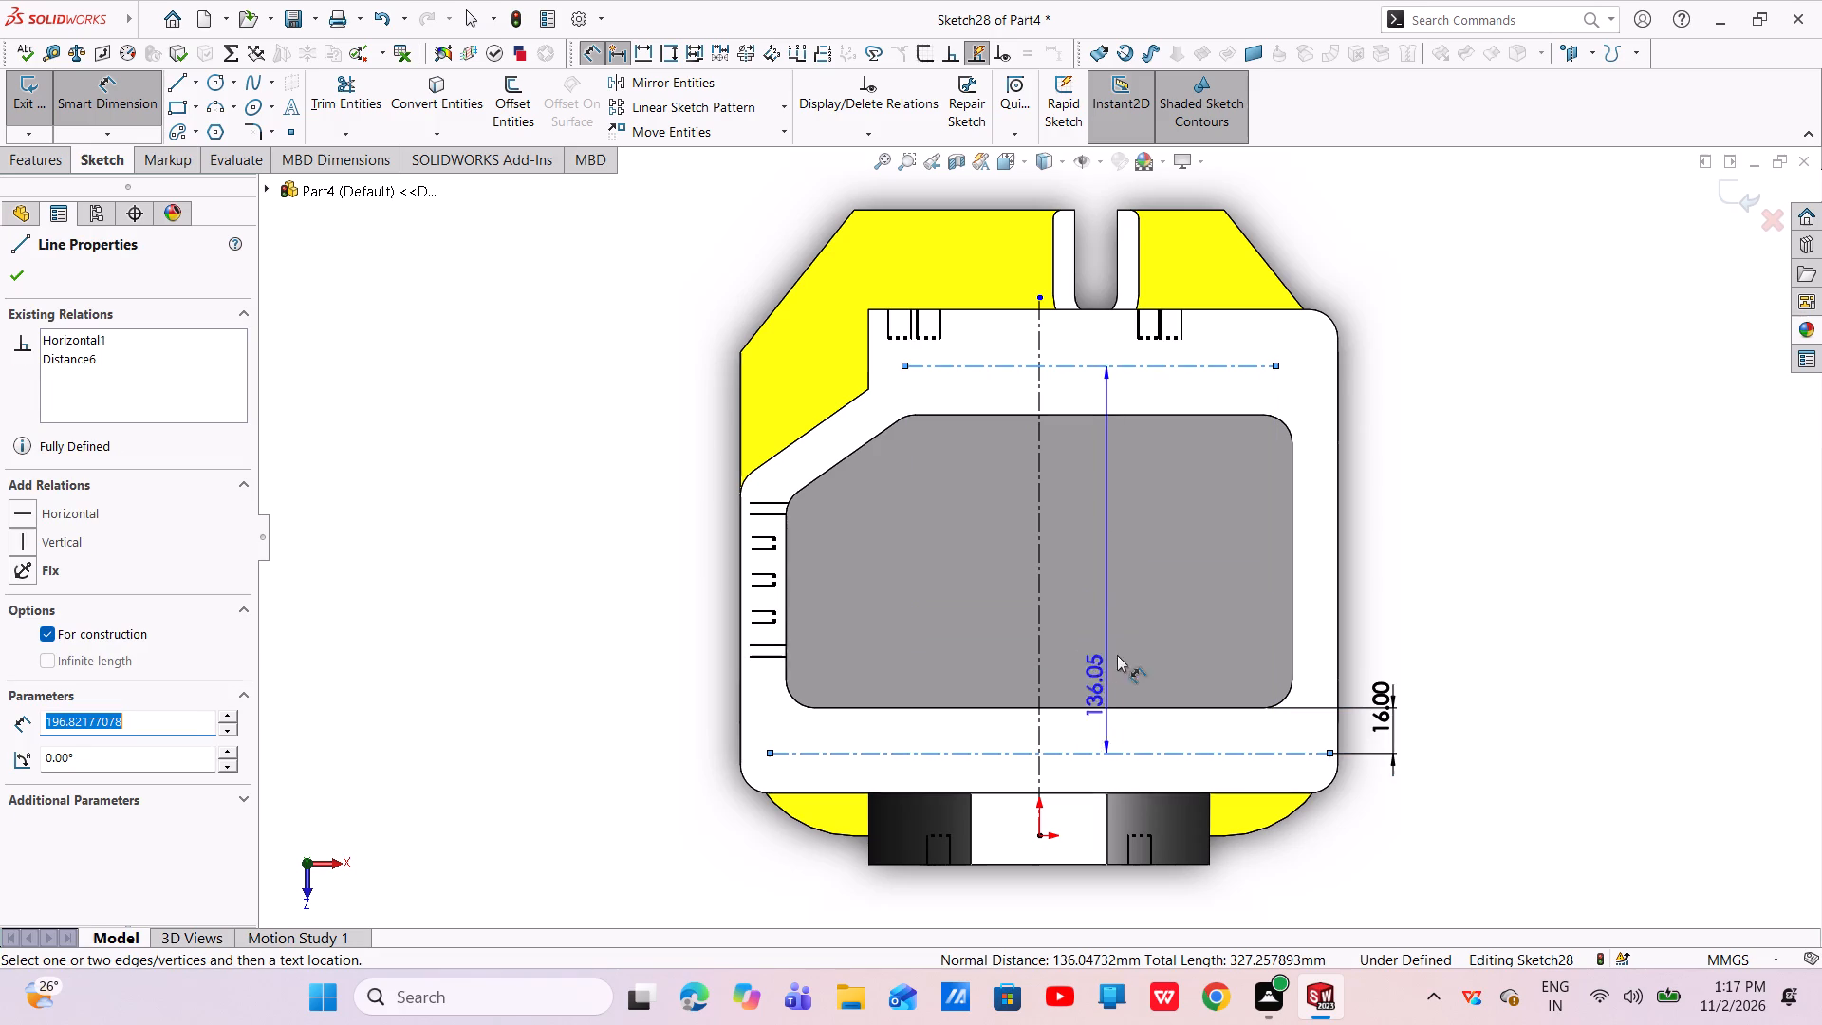
left_click(1439, 535)
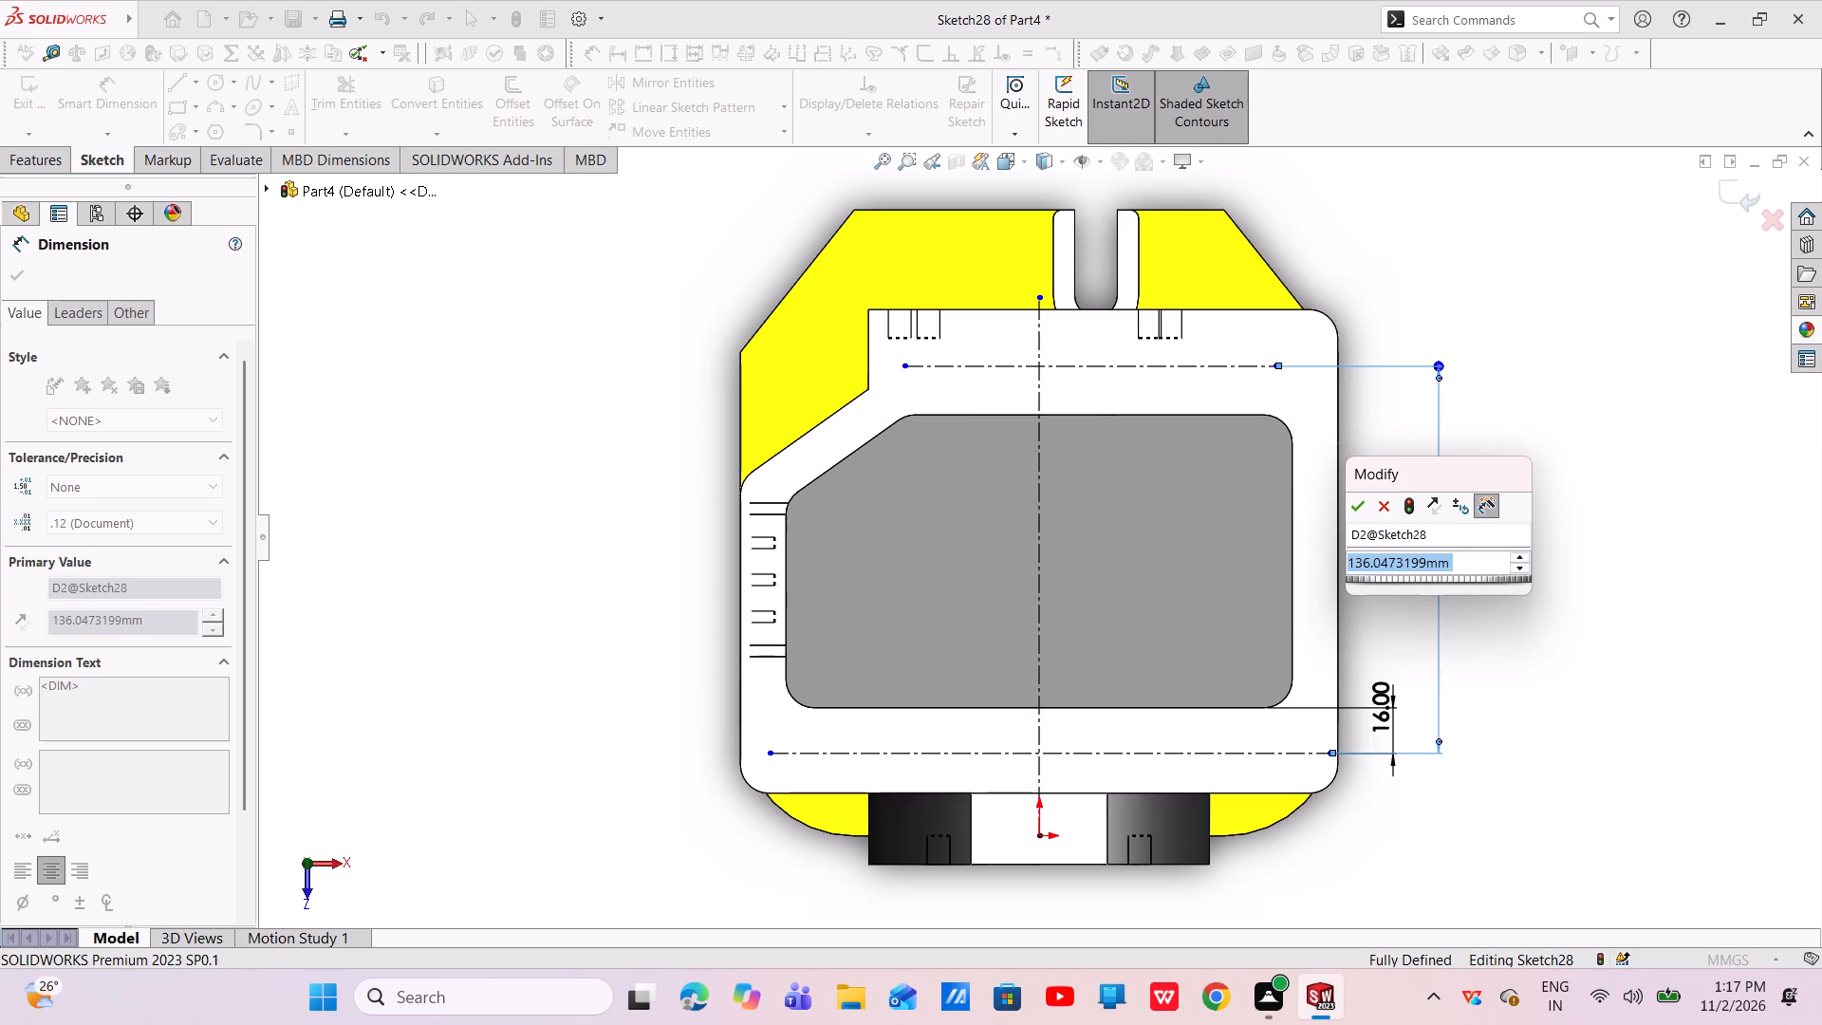
type("142")
key("Return")
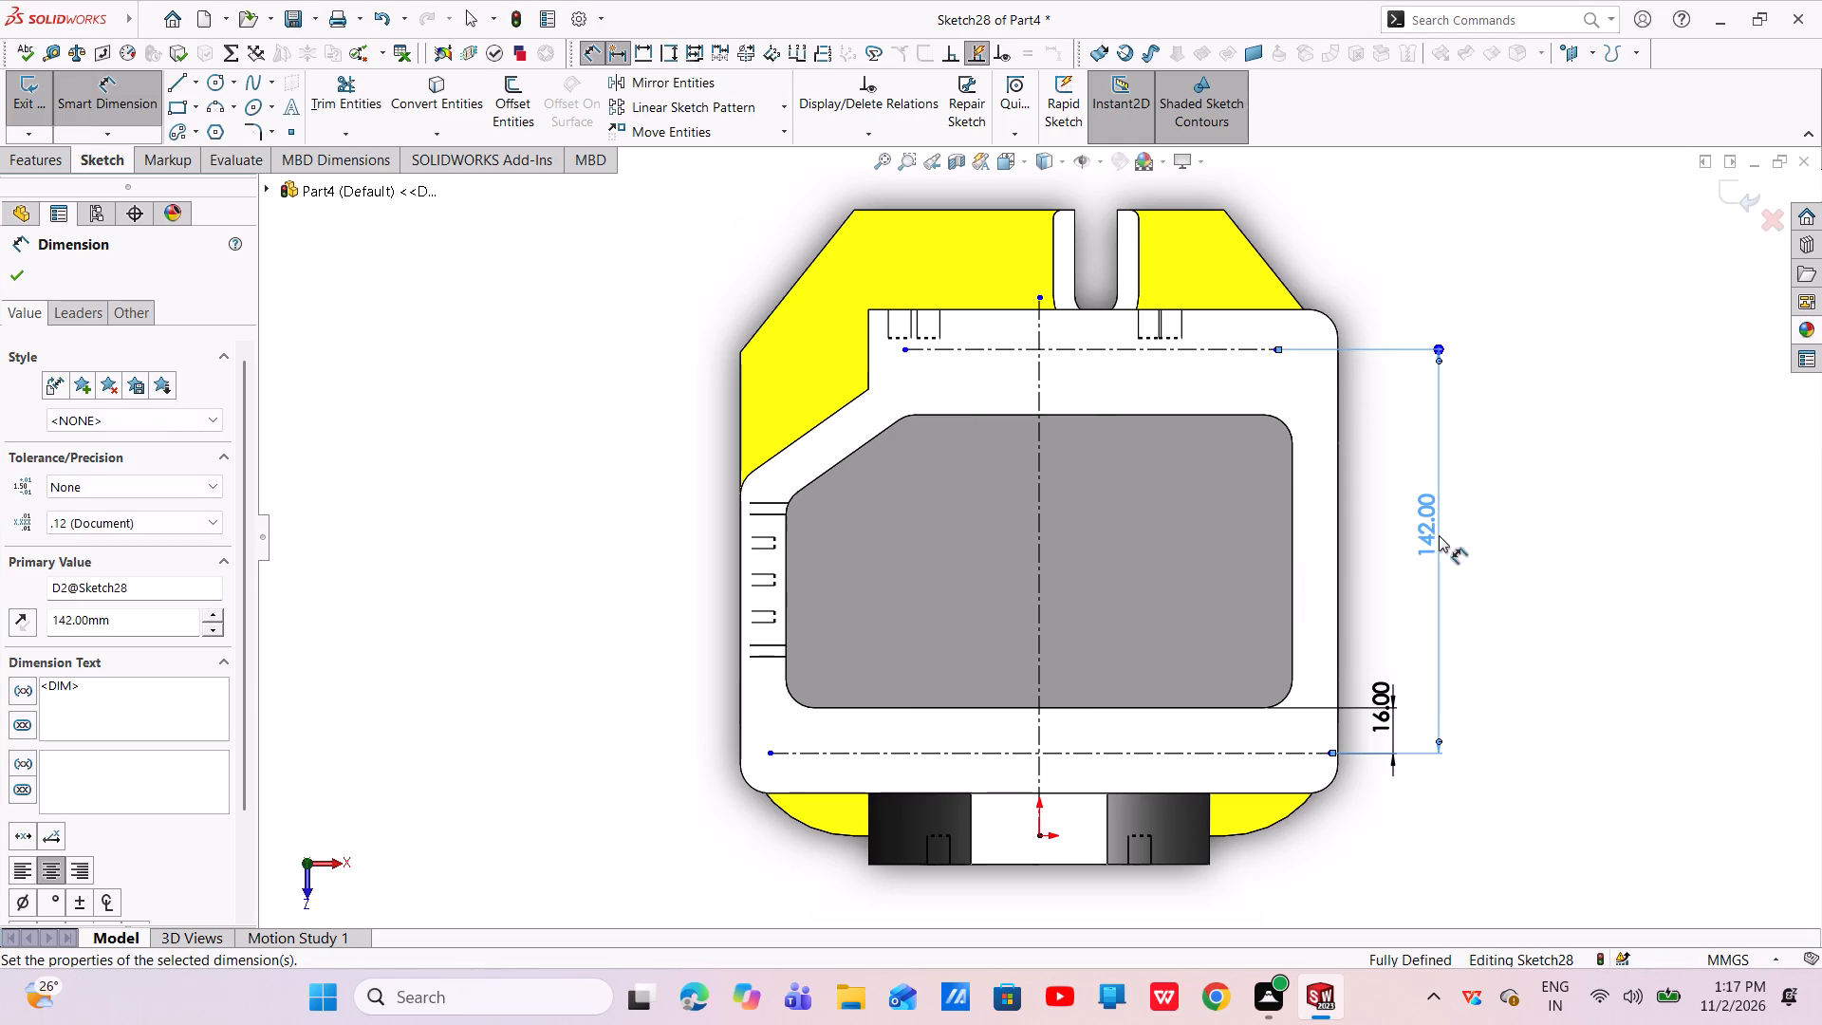
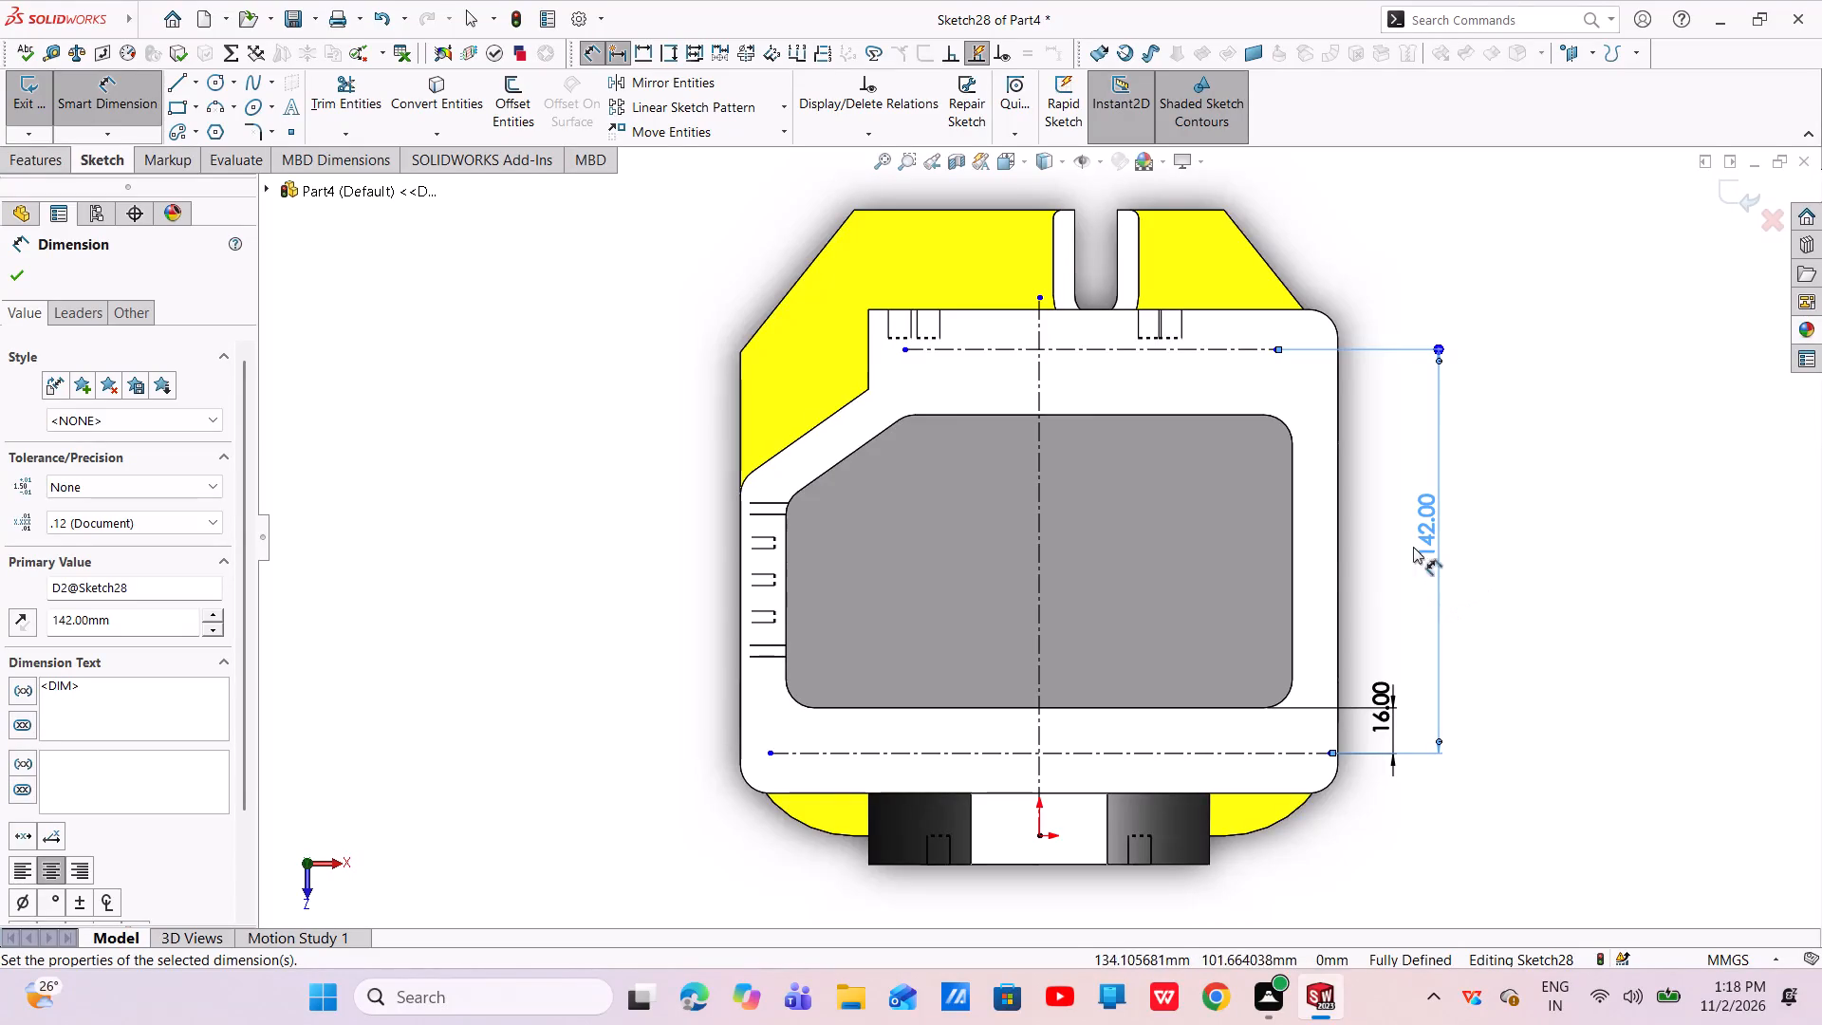
Place a sketch point at each end of the horizontal rim centerline farther from the origin.
scroll(1218, 534, "up", 3)
left_click(1477, 524)
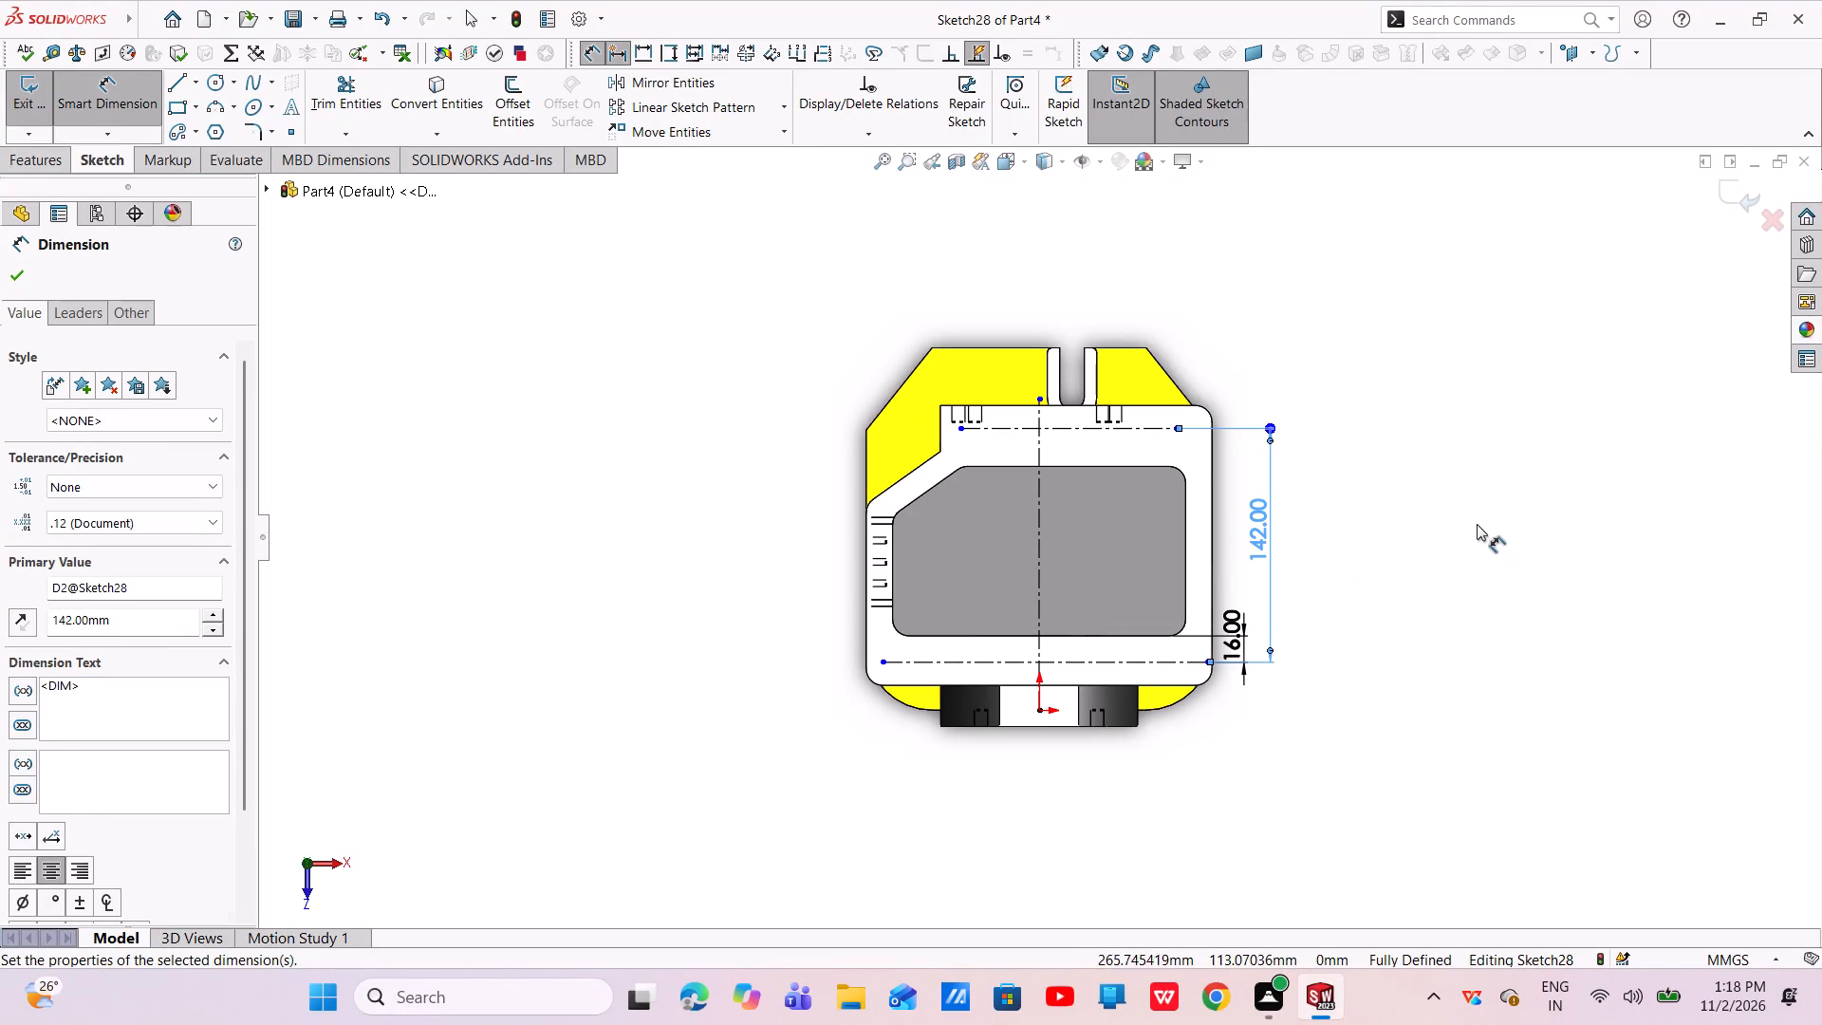
right_click(1477, 524)
left_click(1508, 578)
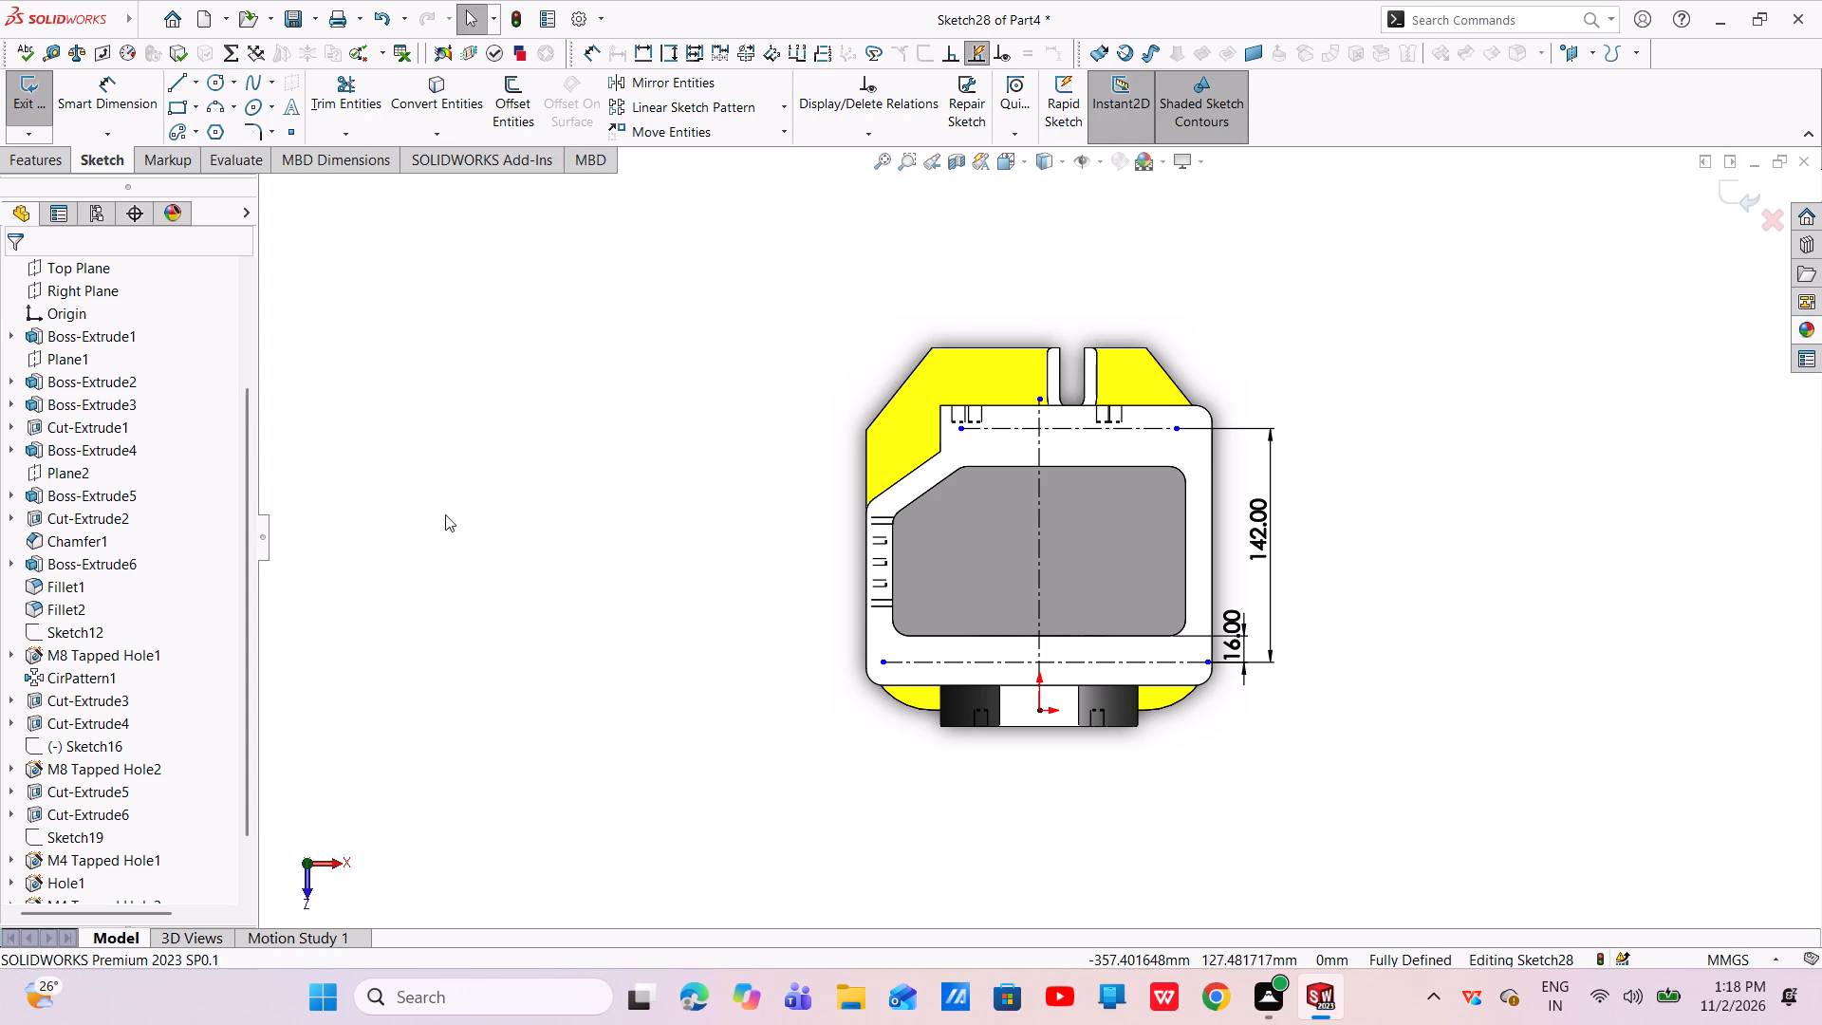
scroll(1268, 595, "down", 2)
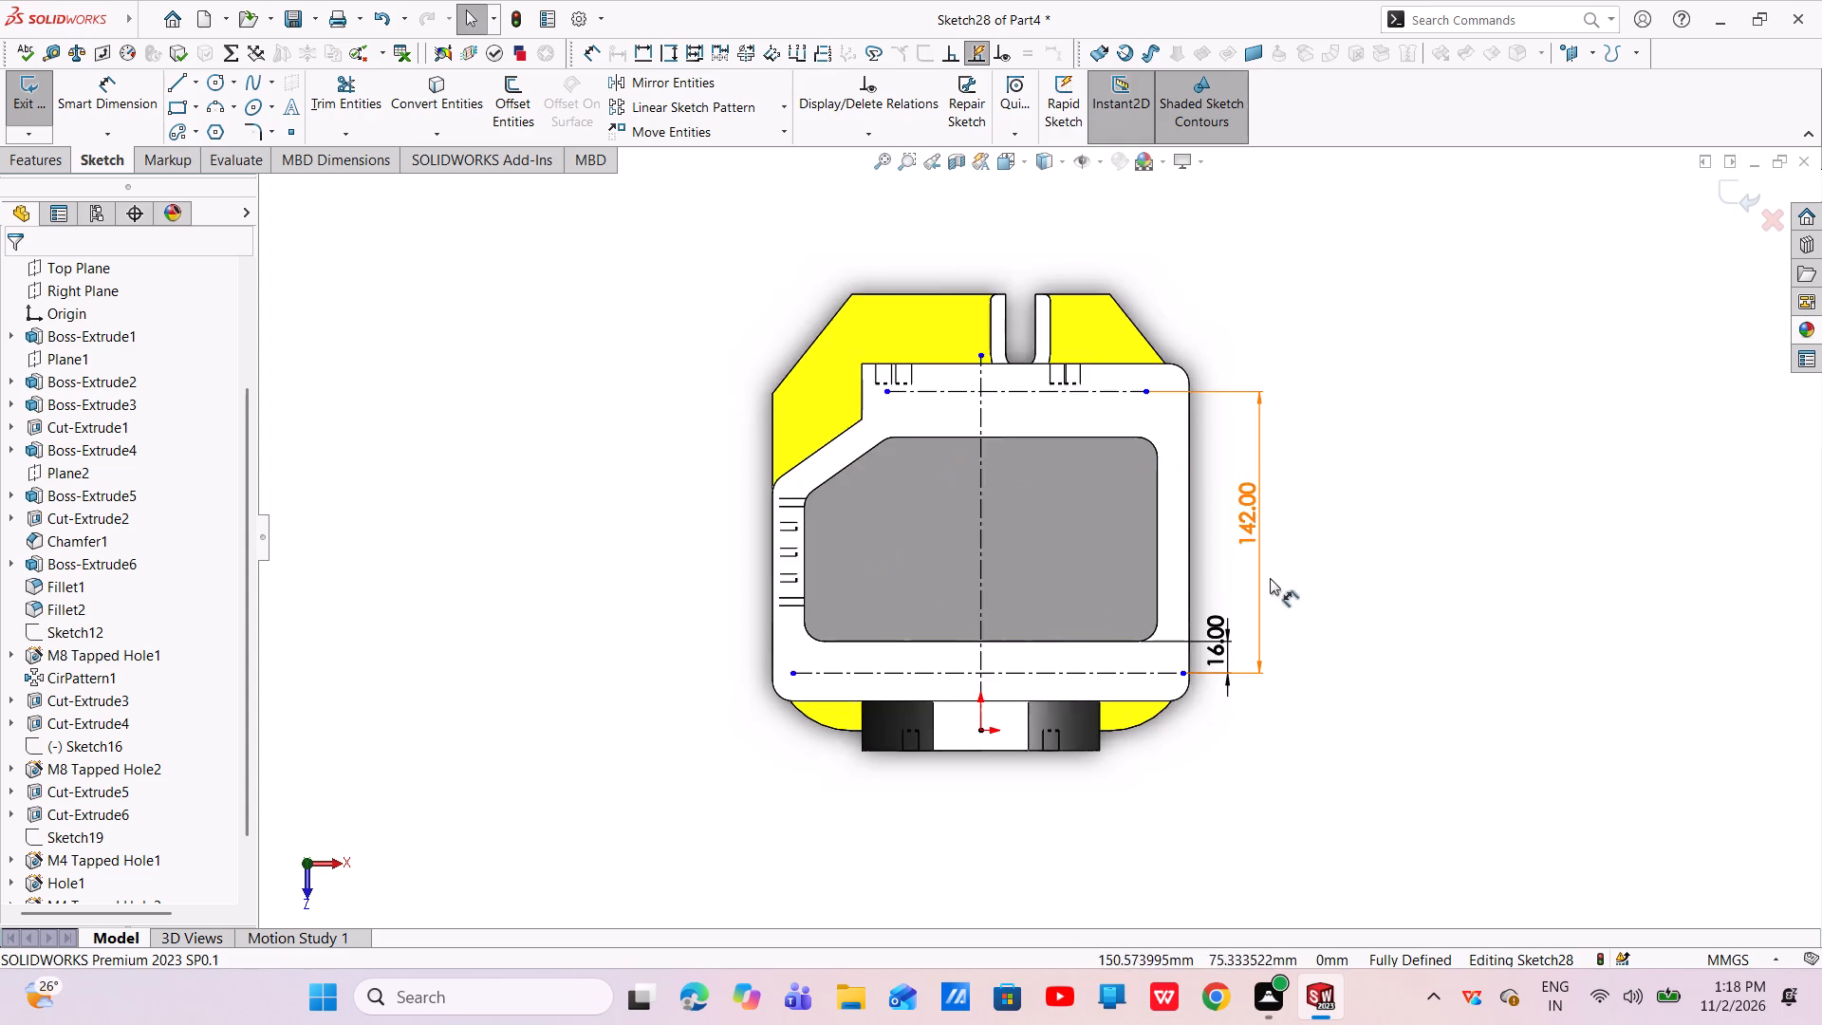
scroll(1254, 512, "down", 2)
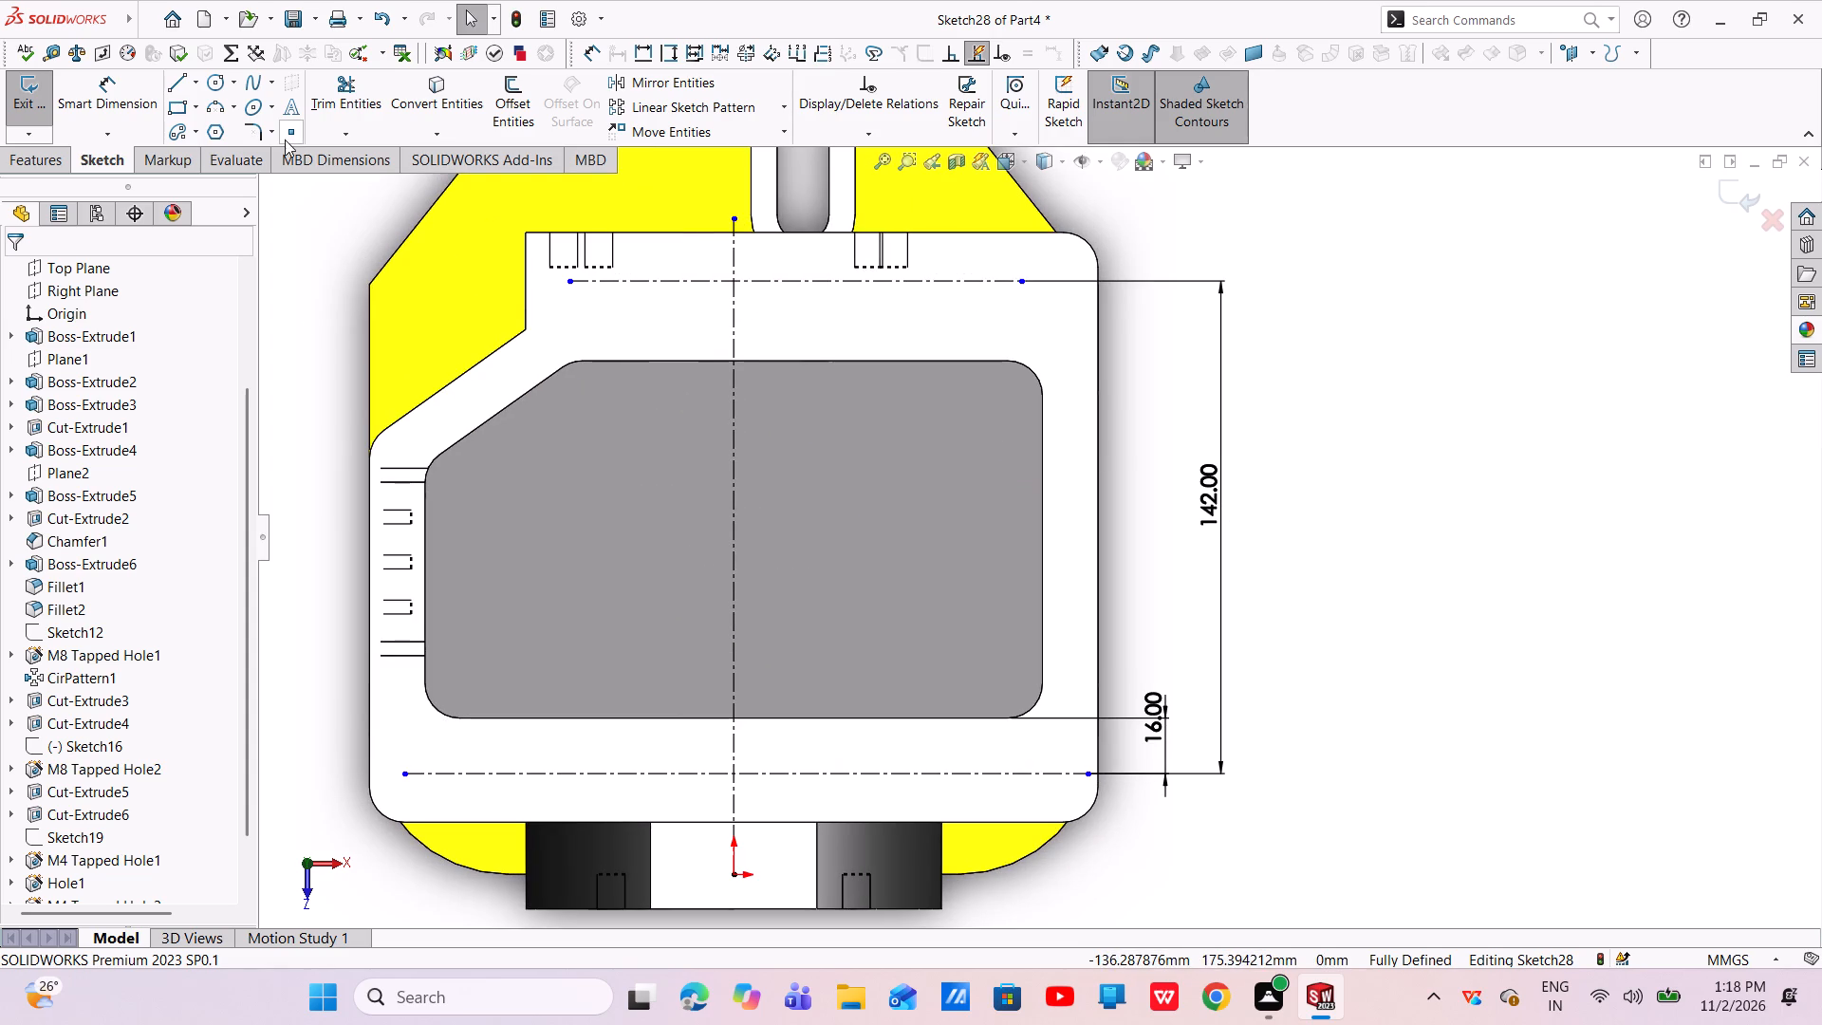
left_click(292, 134)
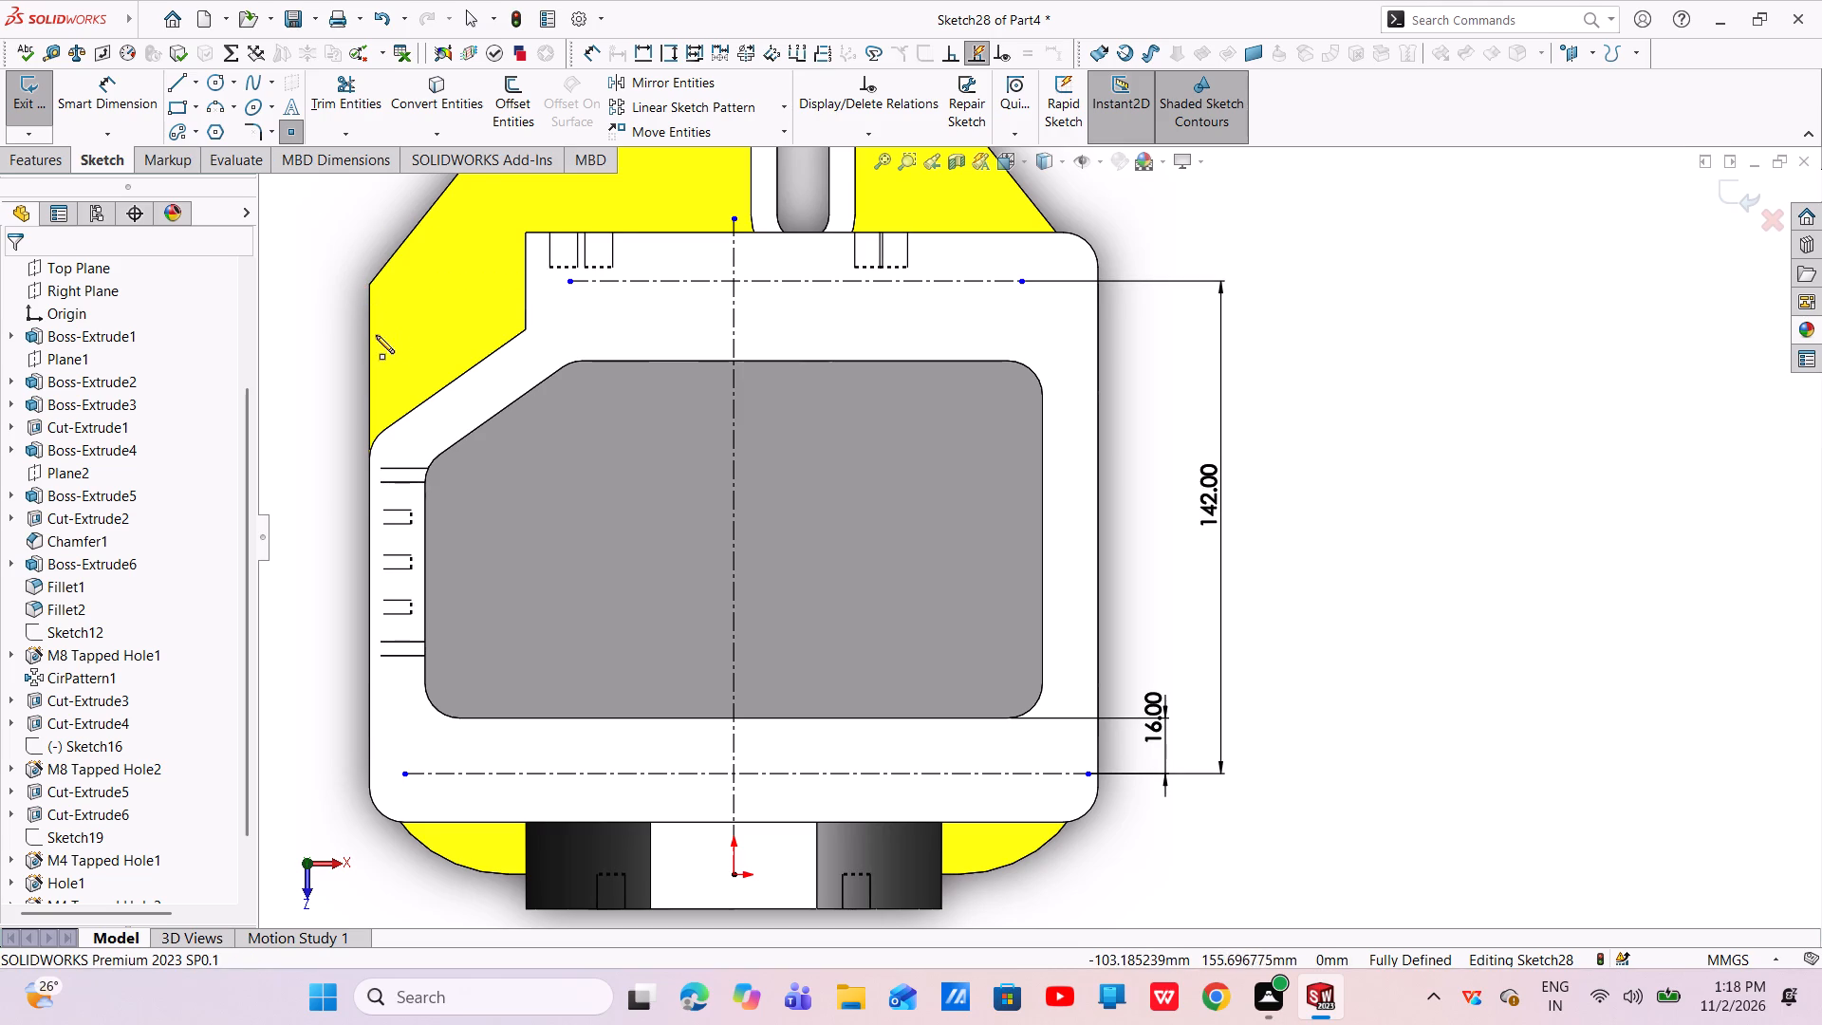
left_click(569, 280)
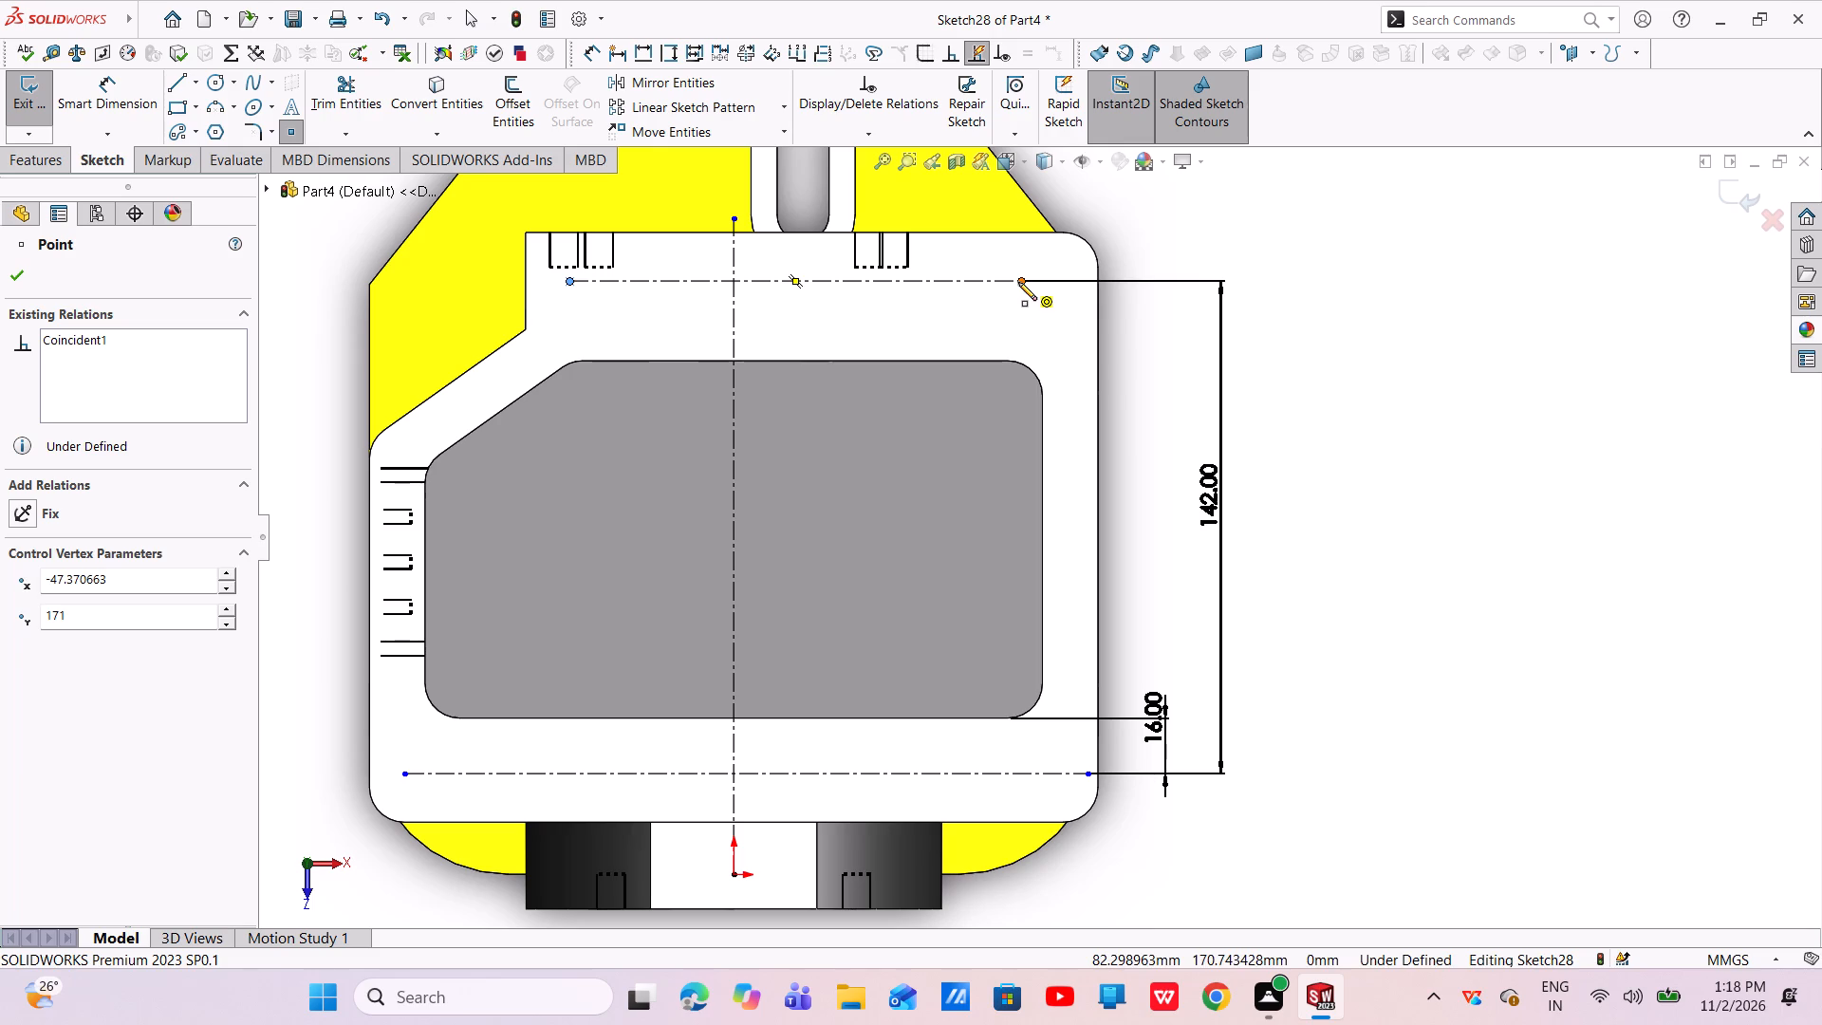
left_click(1018, 282)
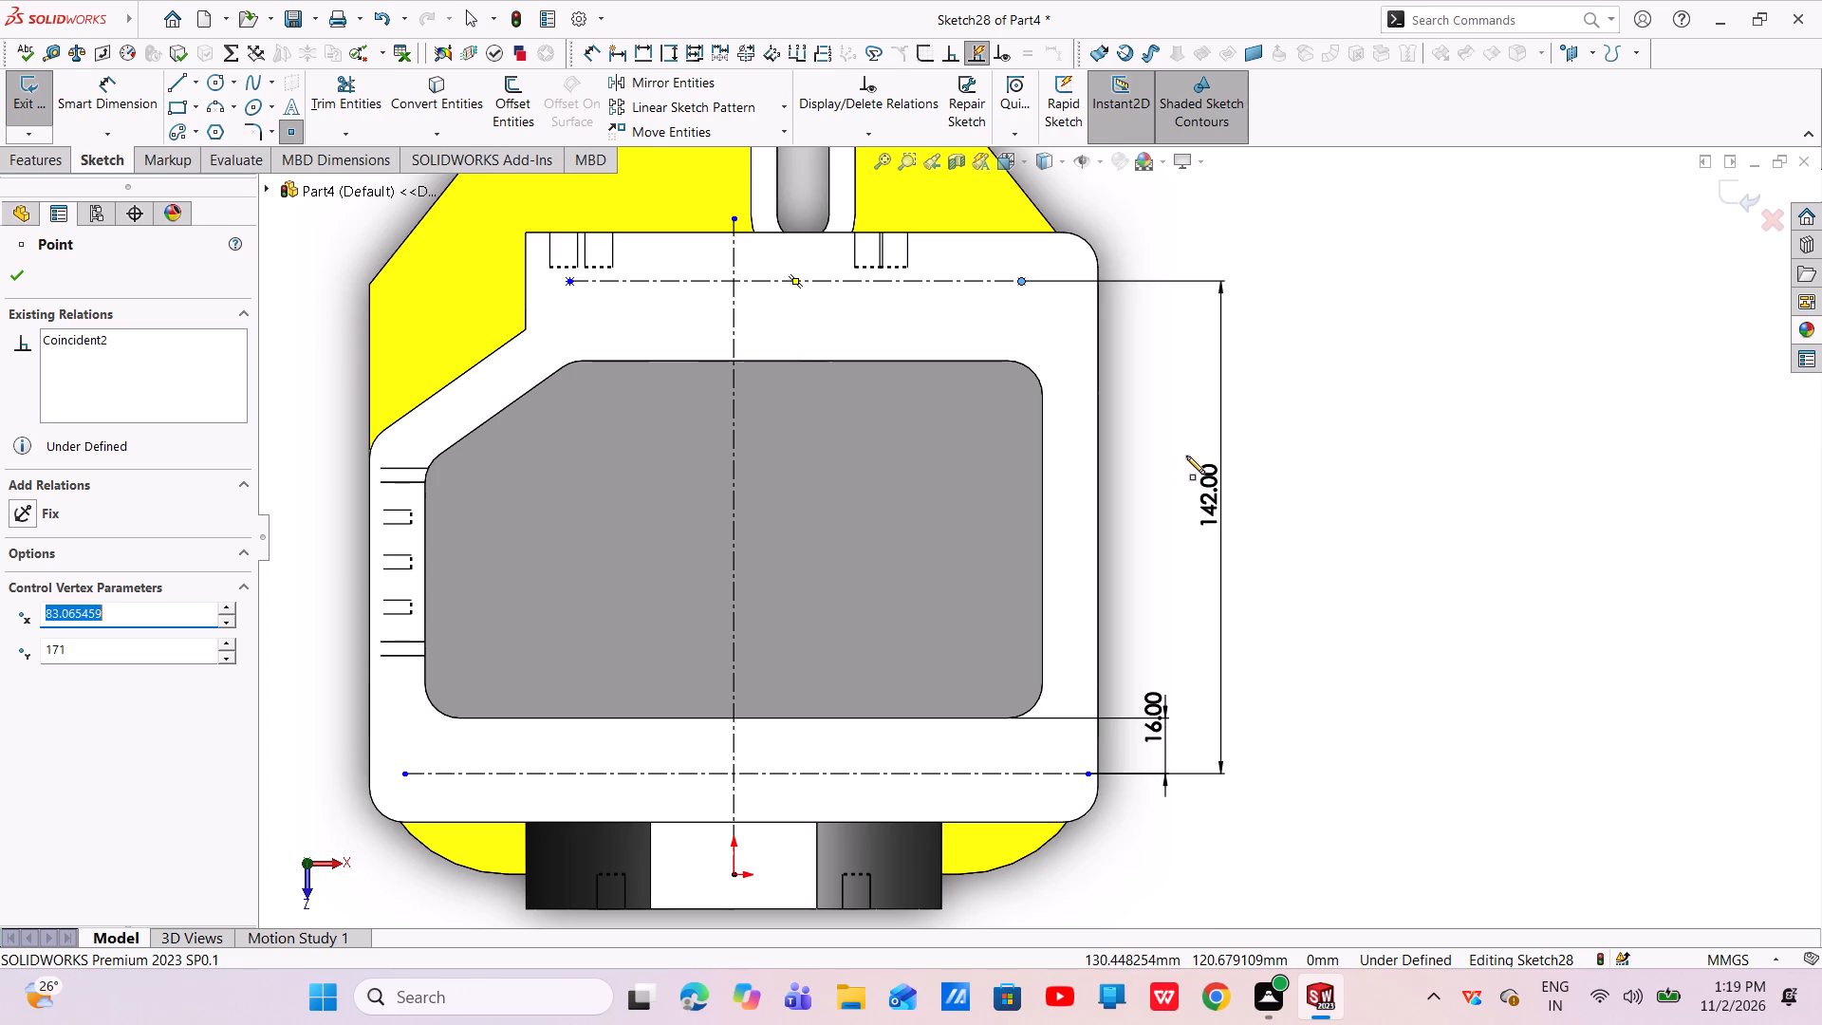
right_click(1366, 444)
left_click(1392, 453)
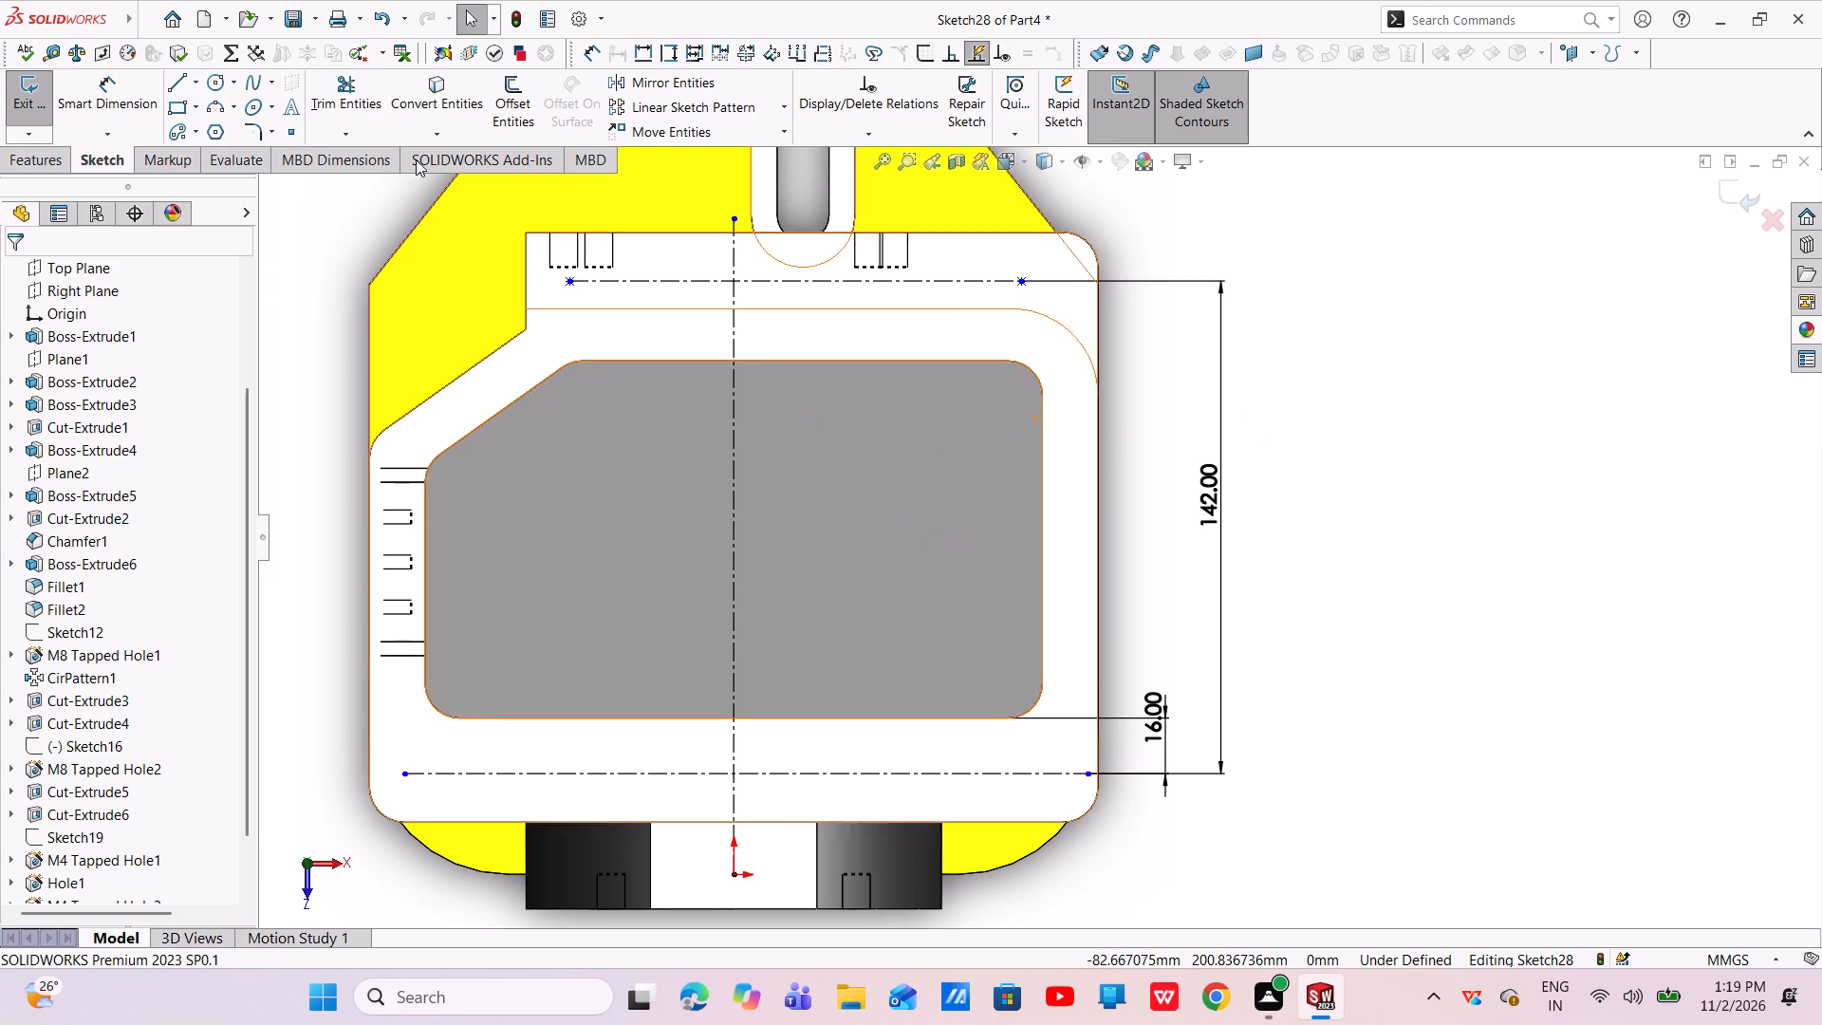
Place four points on the origin-side rim centerline: one at each end and two about 17 mm and 23 mm either side of the vertical centerline.
left_click(288, 133)
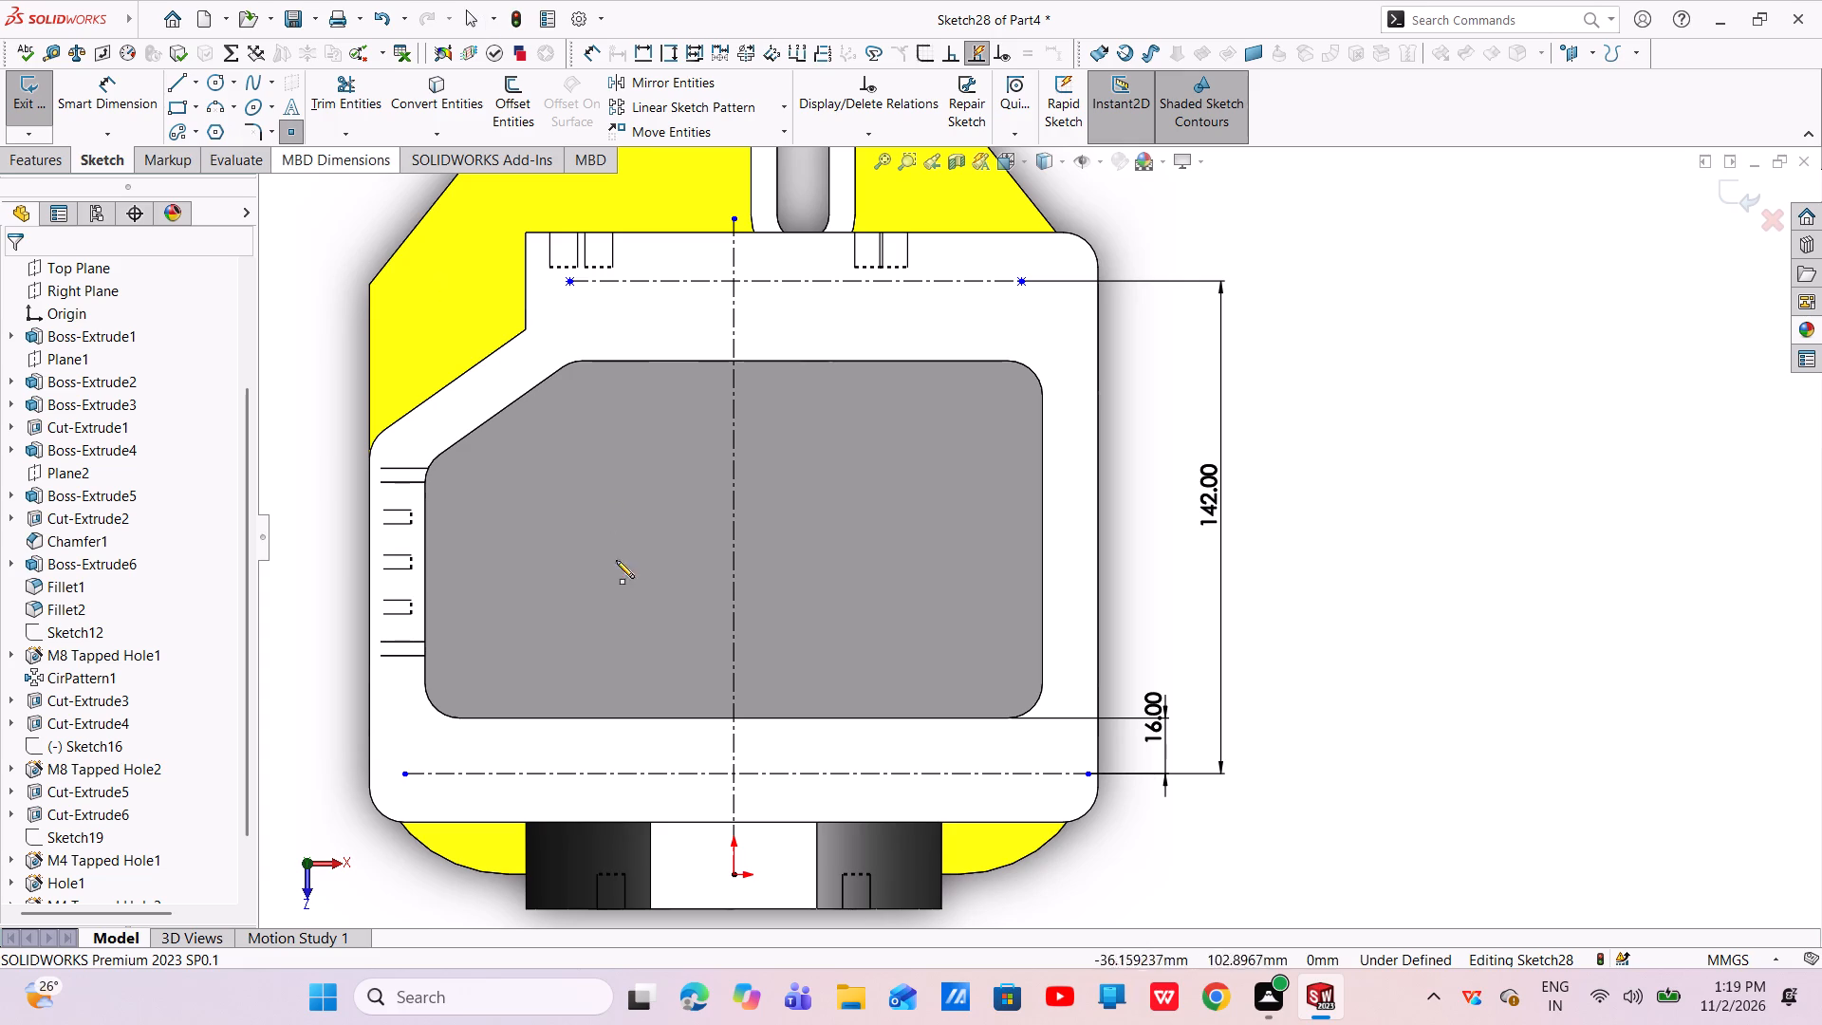
left_click(674, 774)
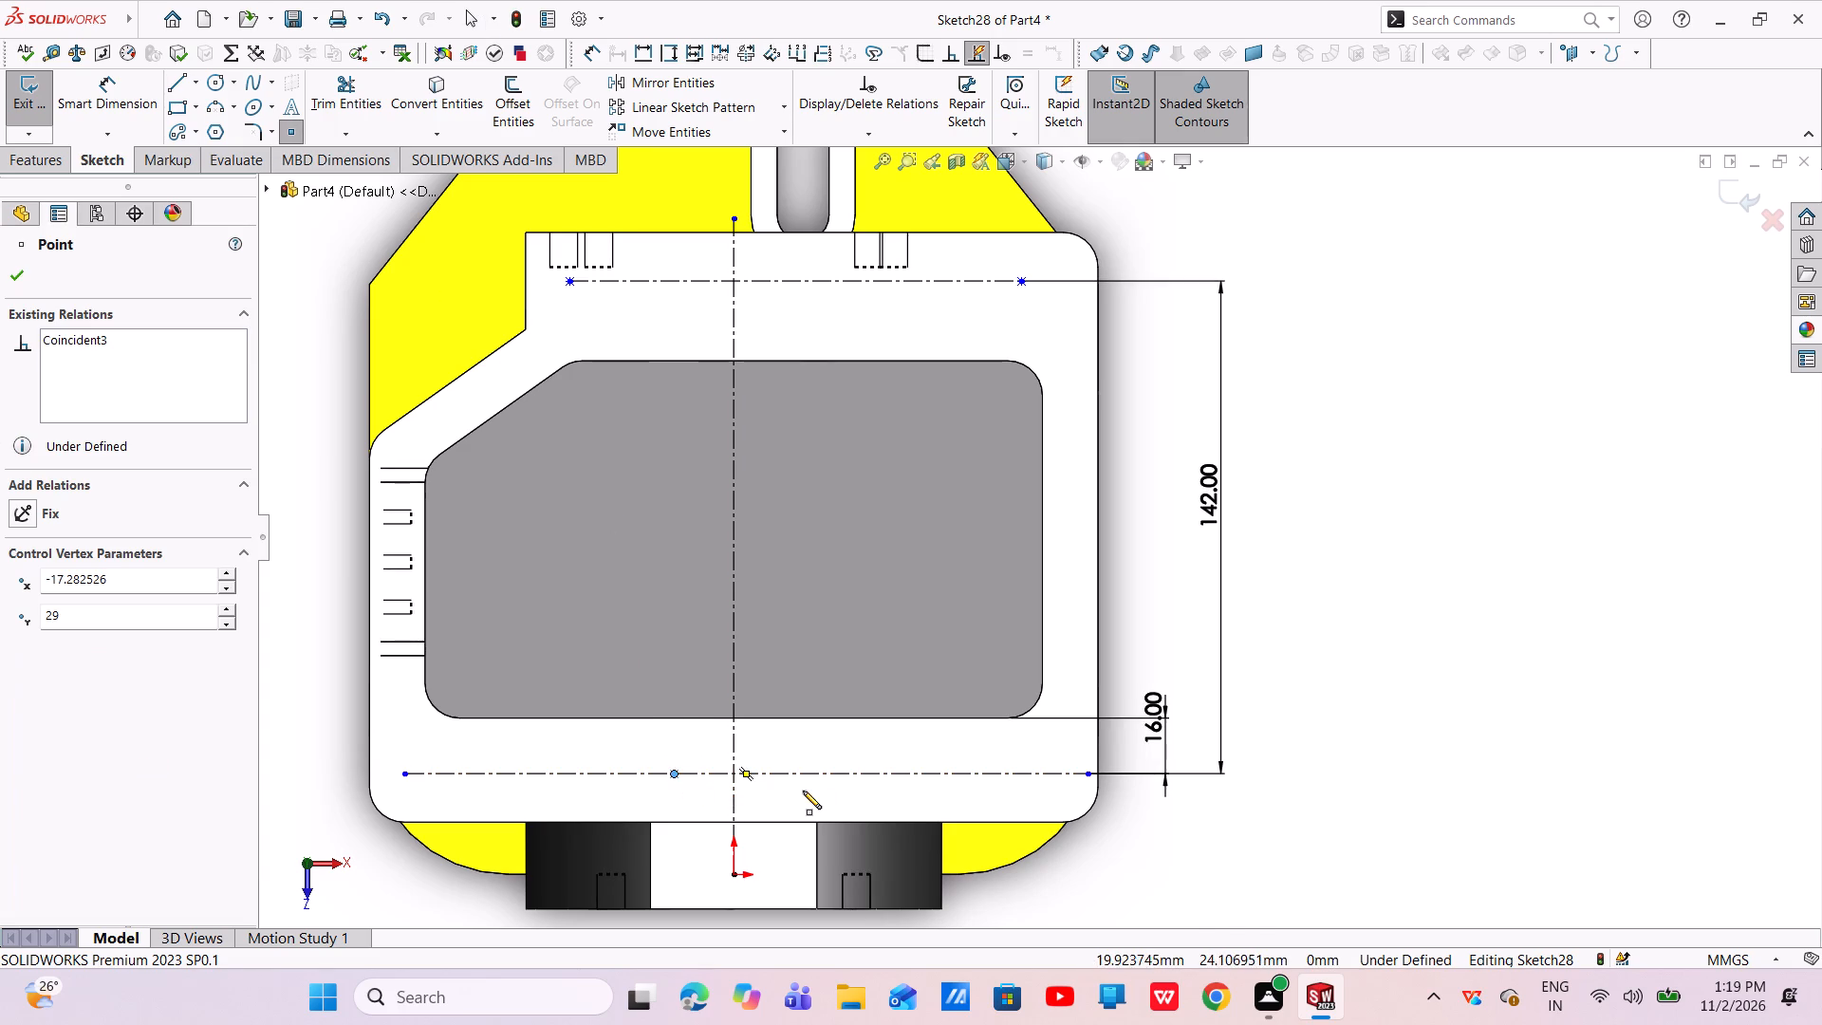
left_click(815, 773)
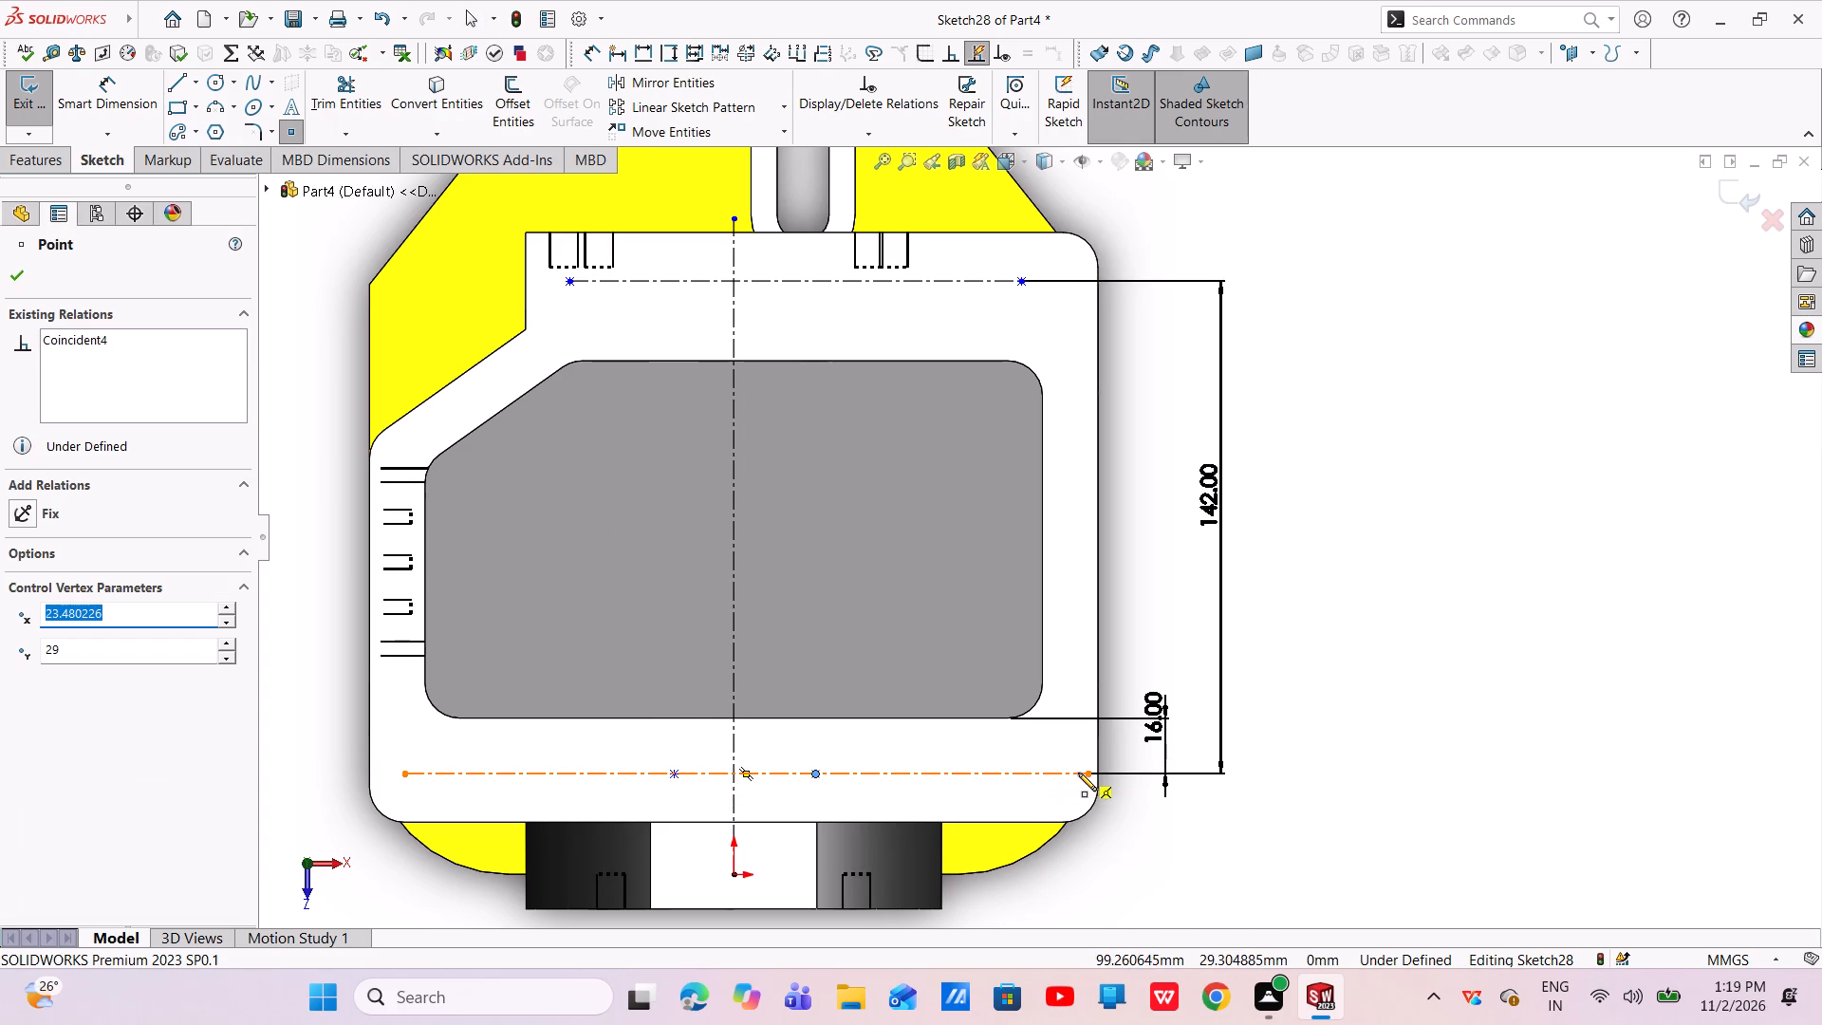
left_click(1085, 776)
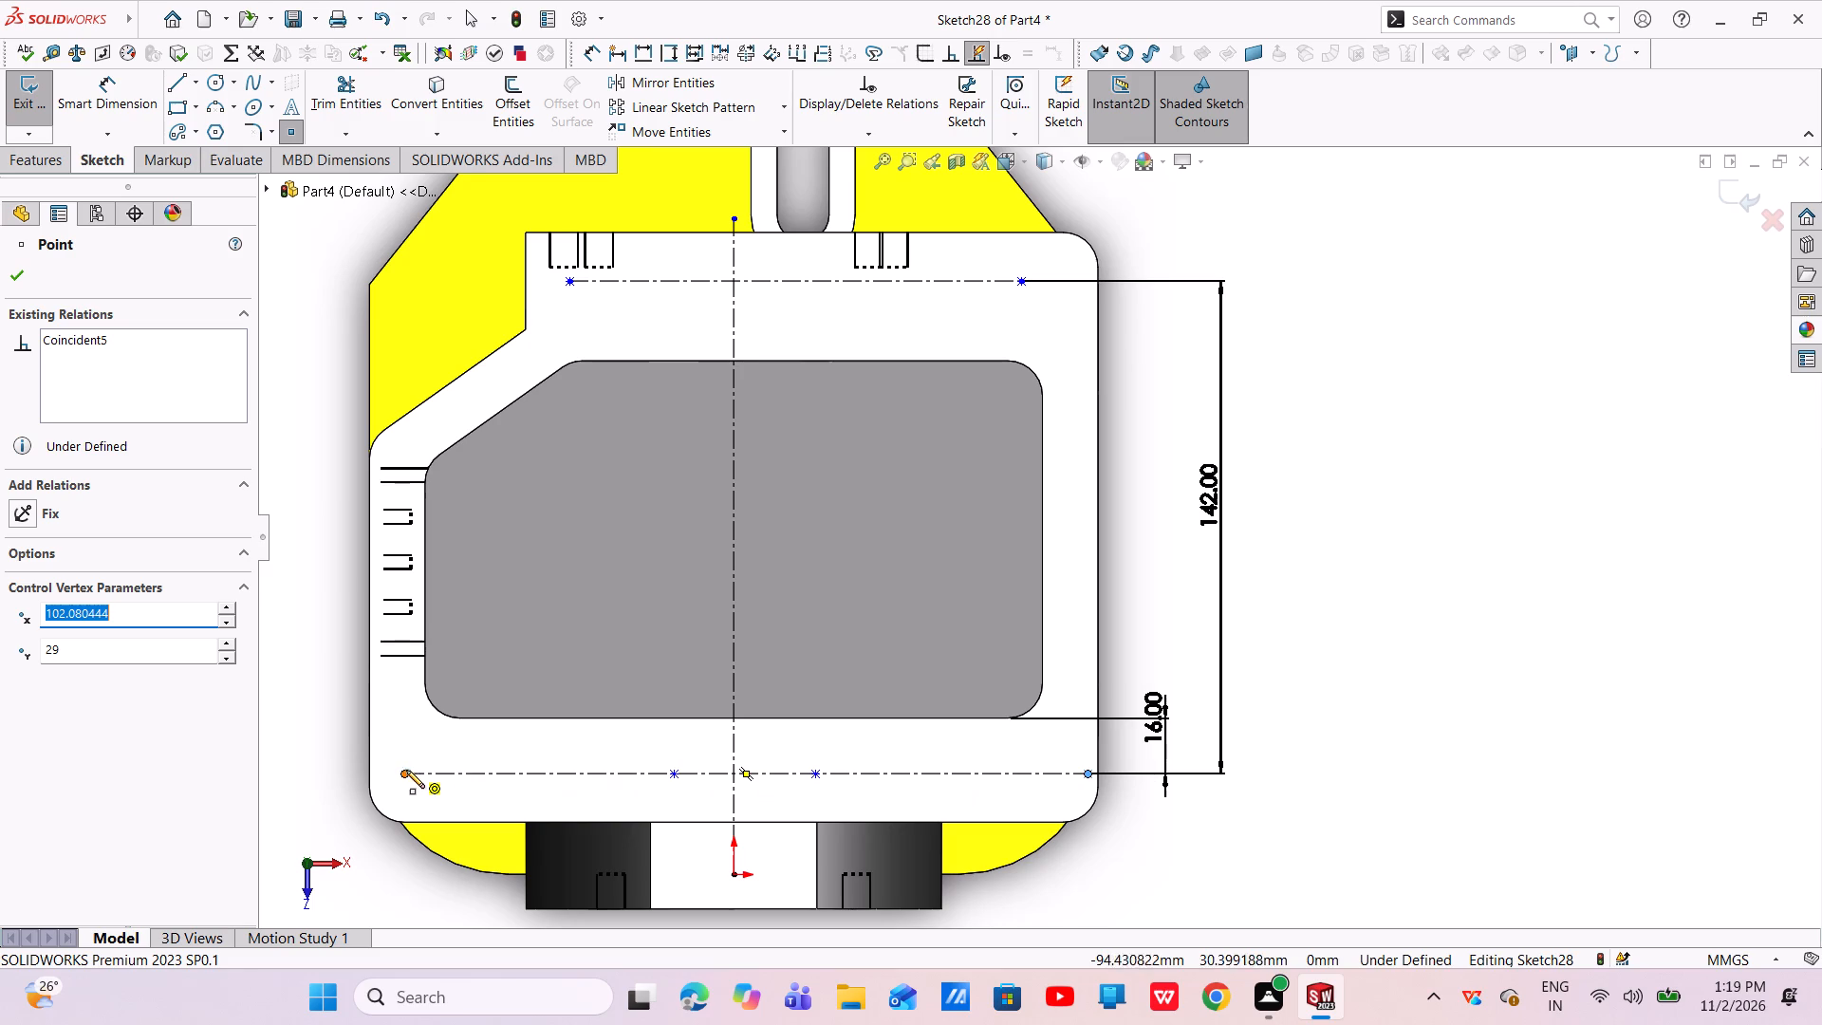
left_click(404, 774)
right_click(404, 774)
left_click(453, 789)
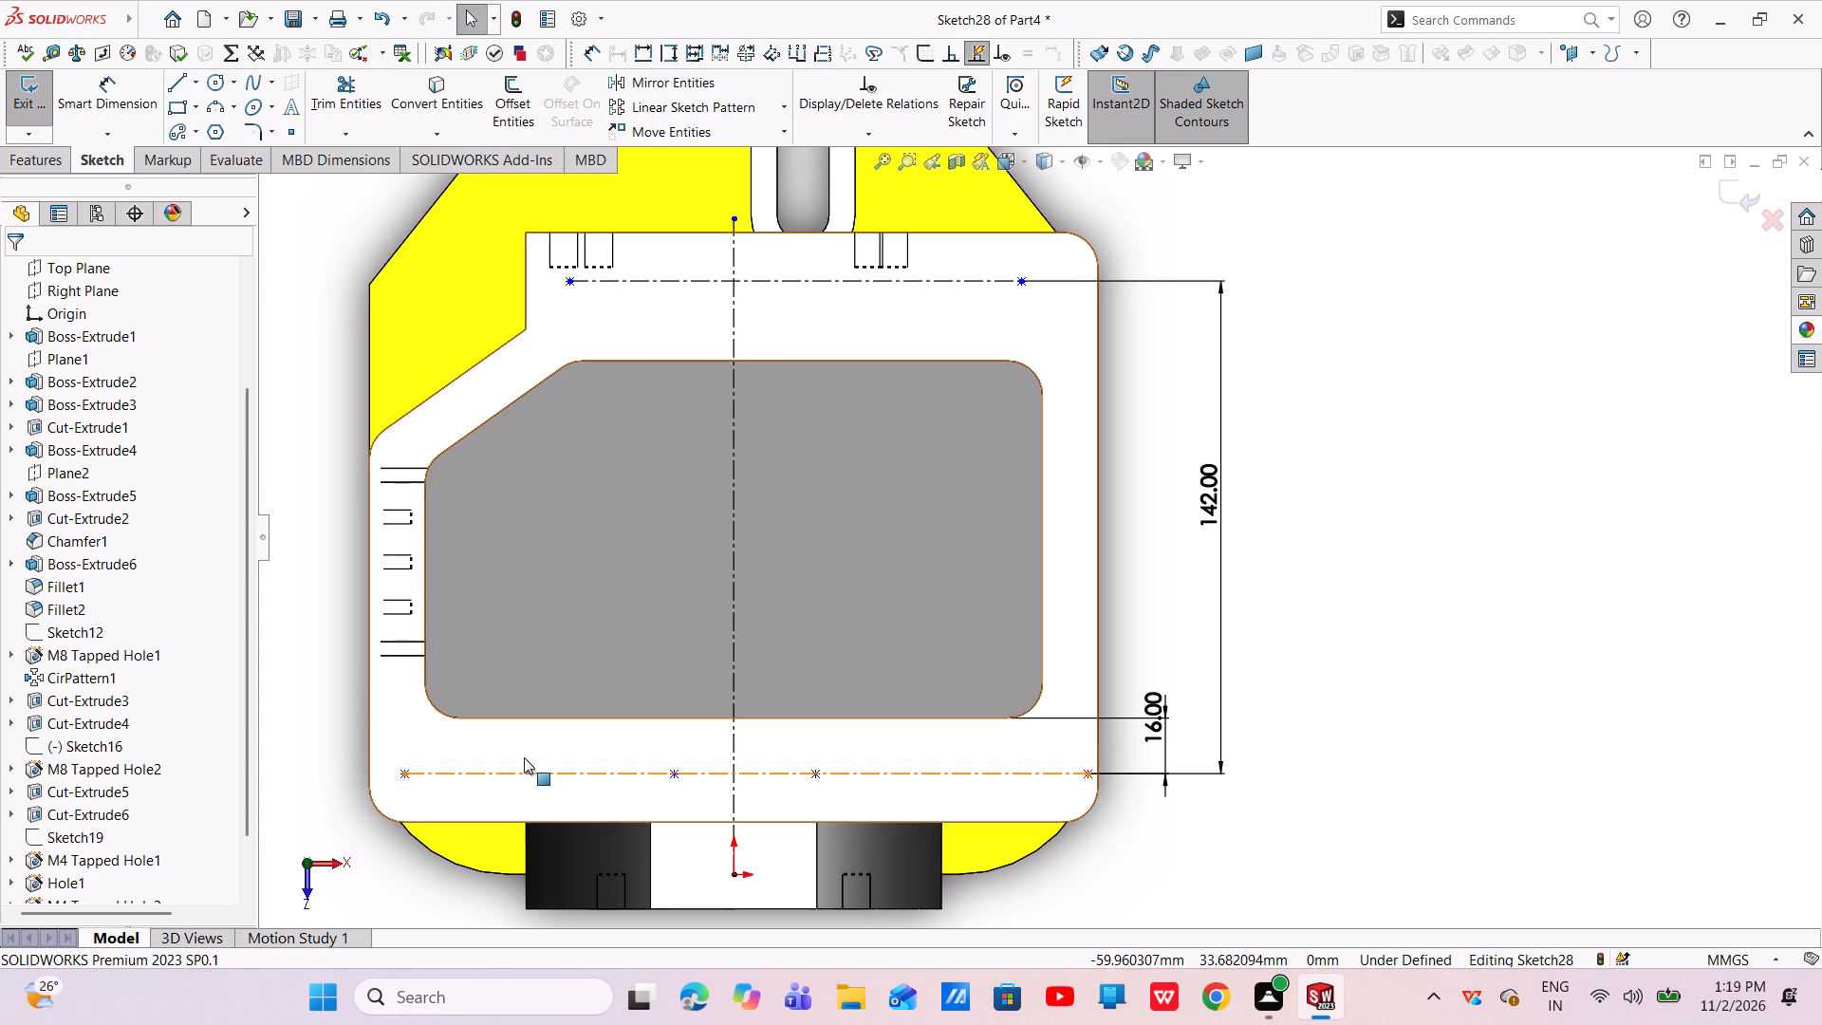
Dimension the length of the origin-side rim centerline as 180 mm.
key("Escape")
left_click(102, 98)
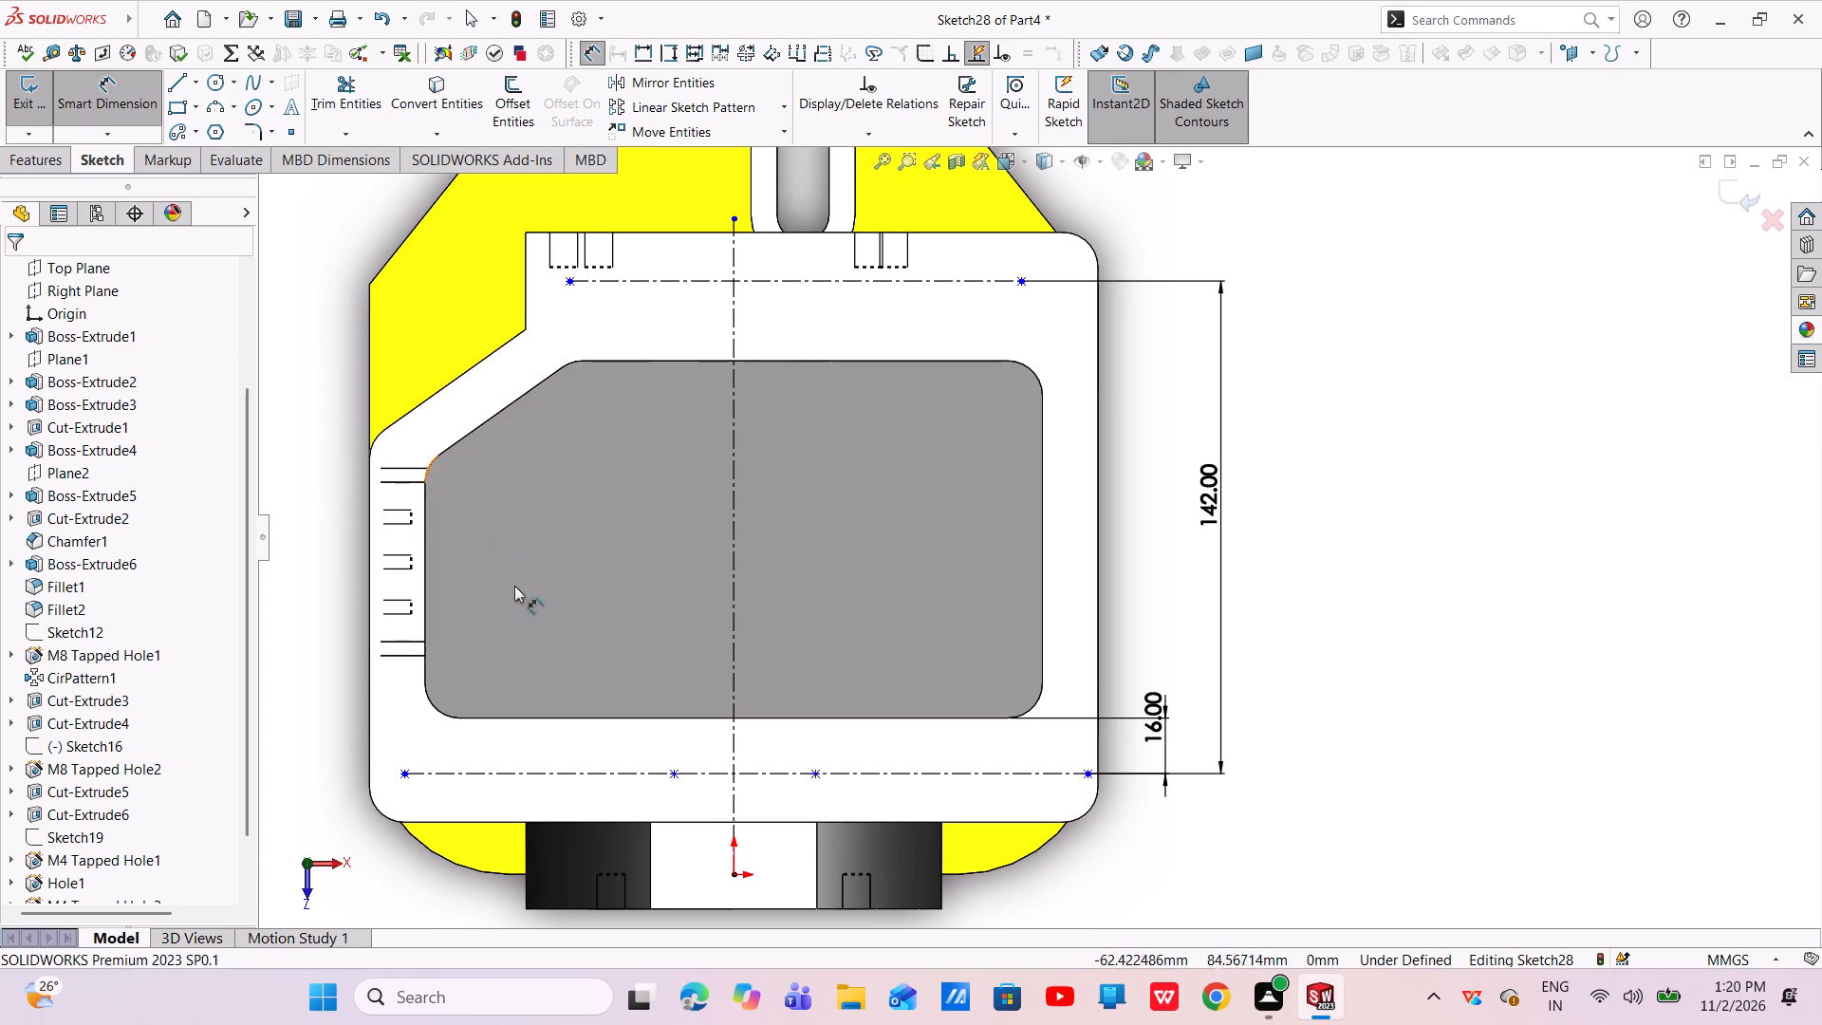
left_click(541, 771)
scroll(585, 893, "down", 1)
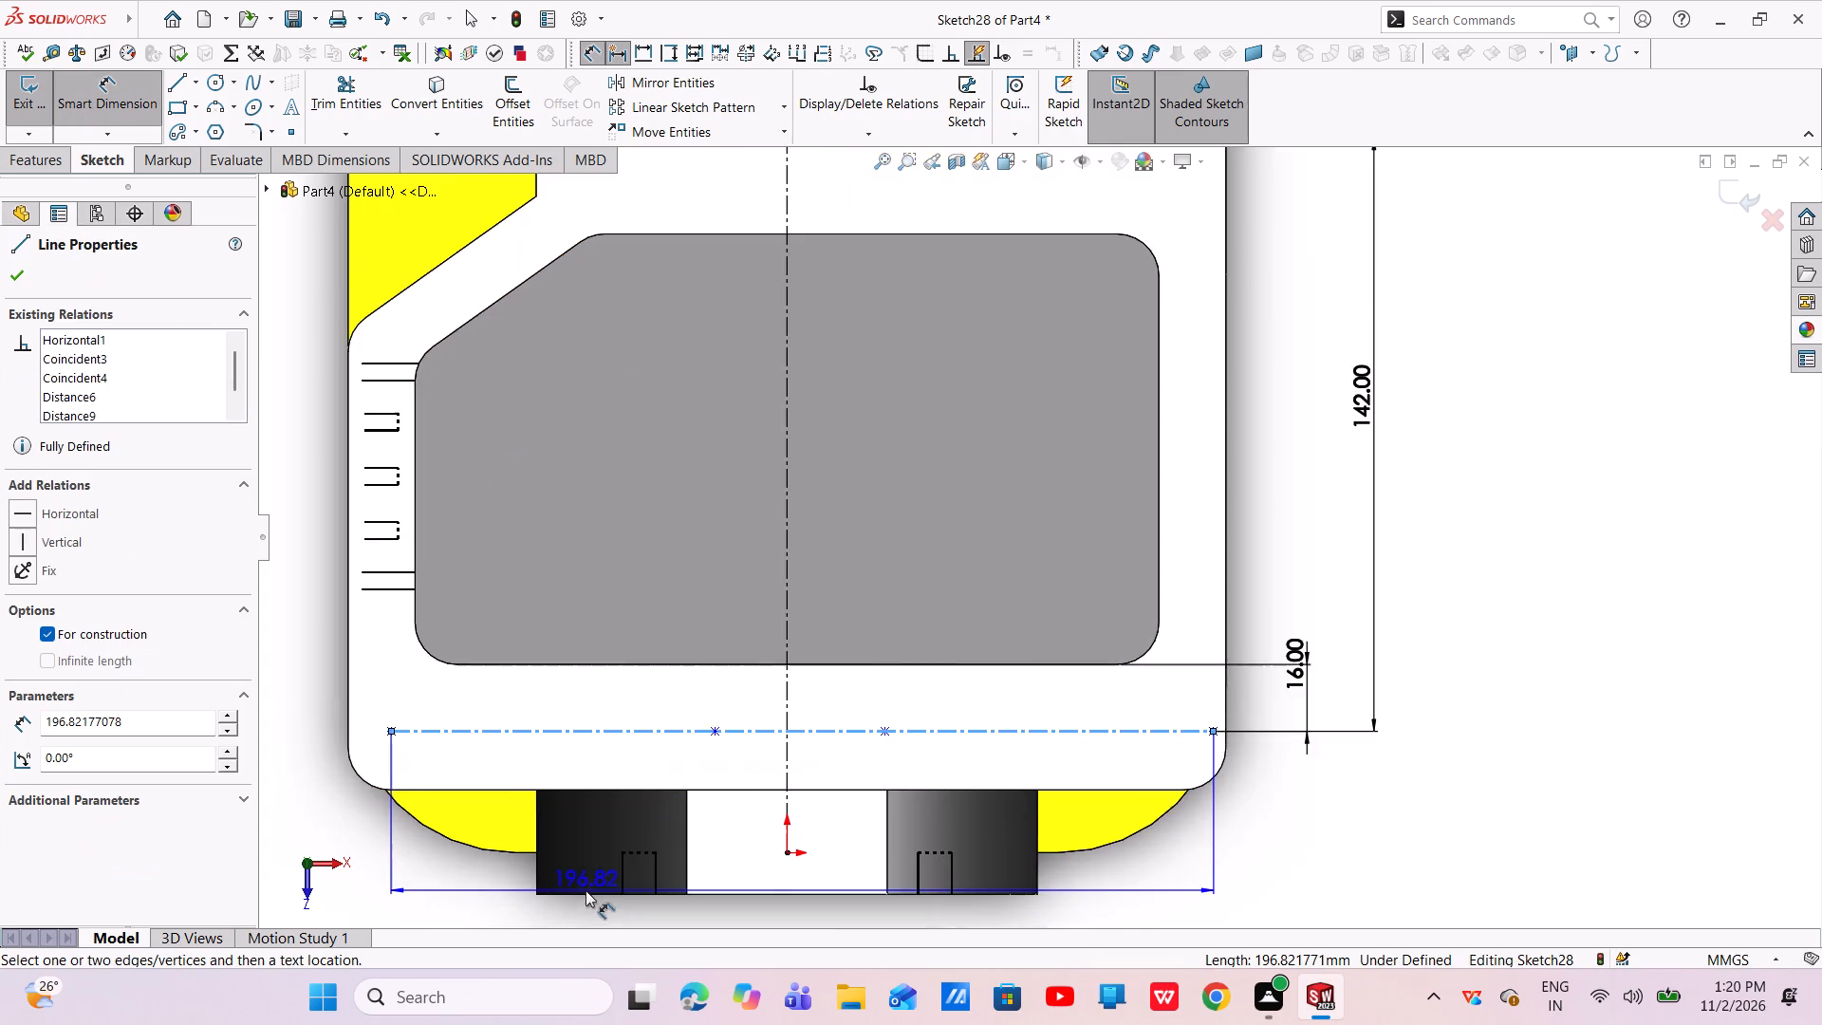
scroll(586, 880, "up", 3)
left_click(837, 803)
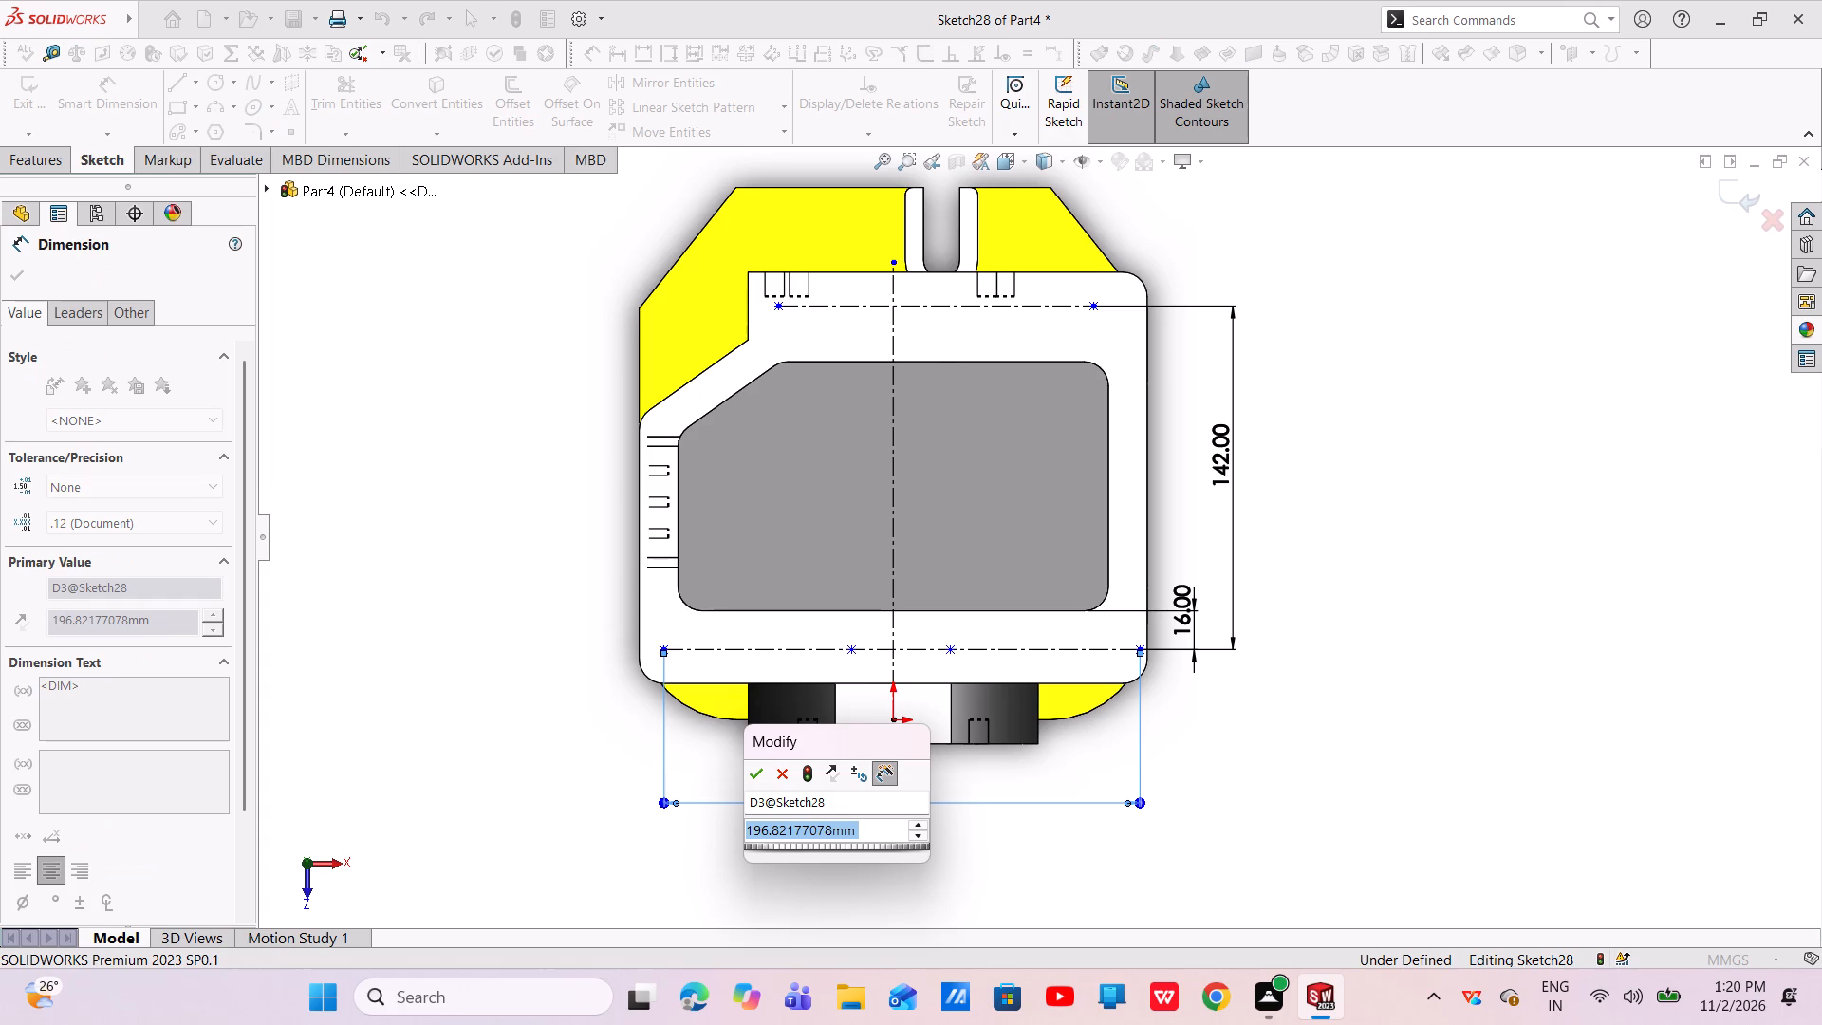
key("BackSpace")
type("180")
key("Return")
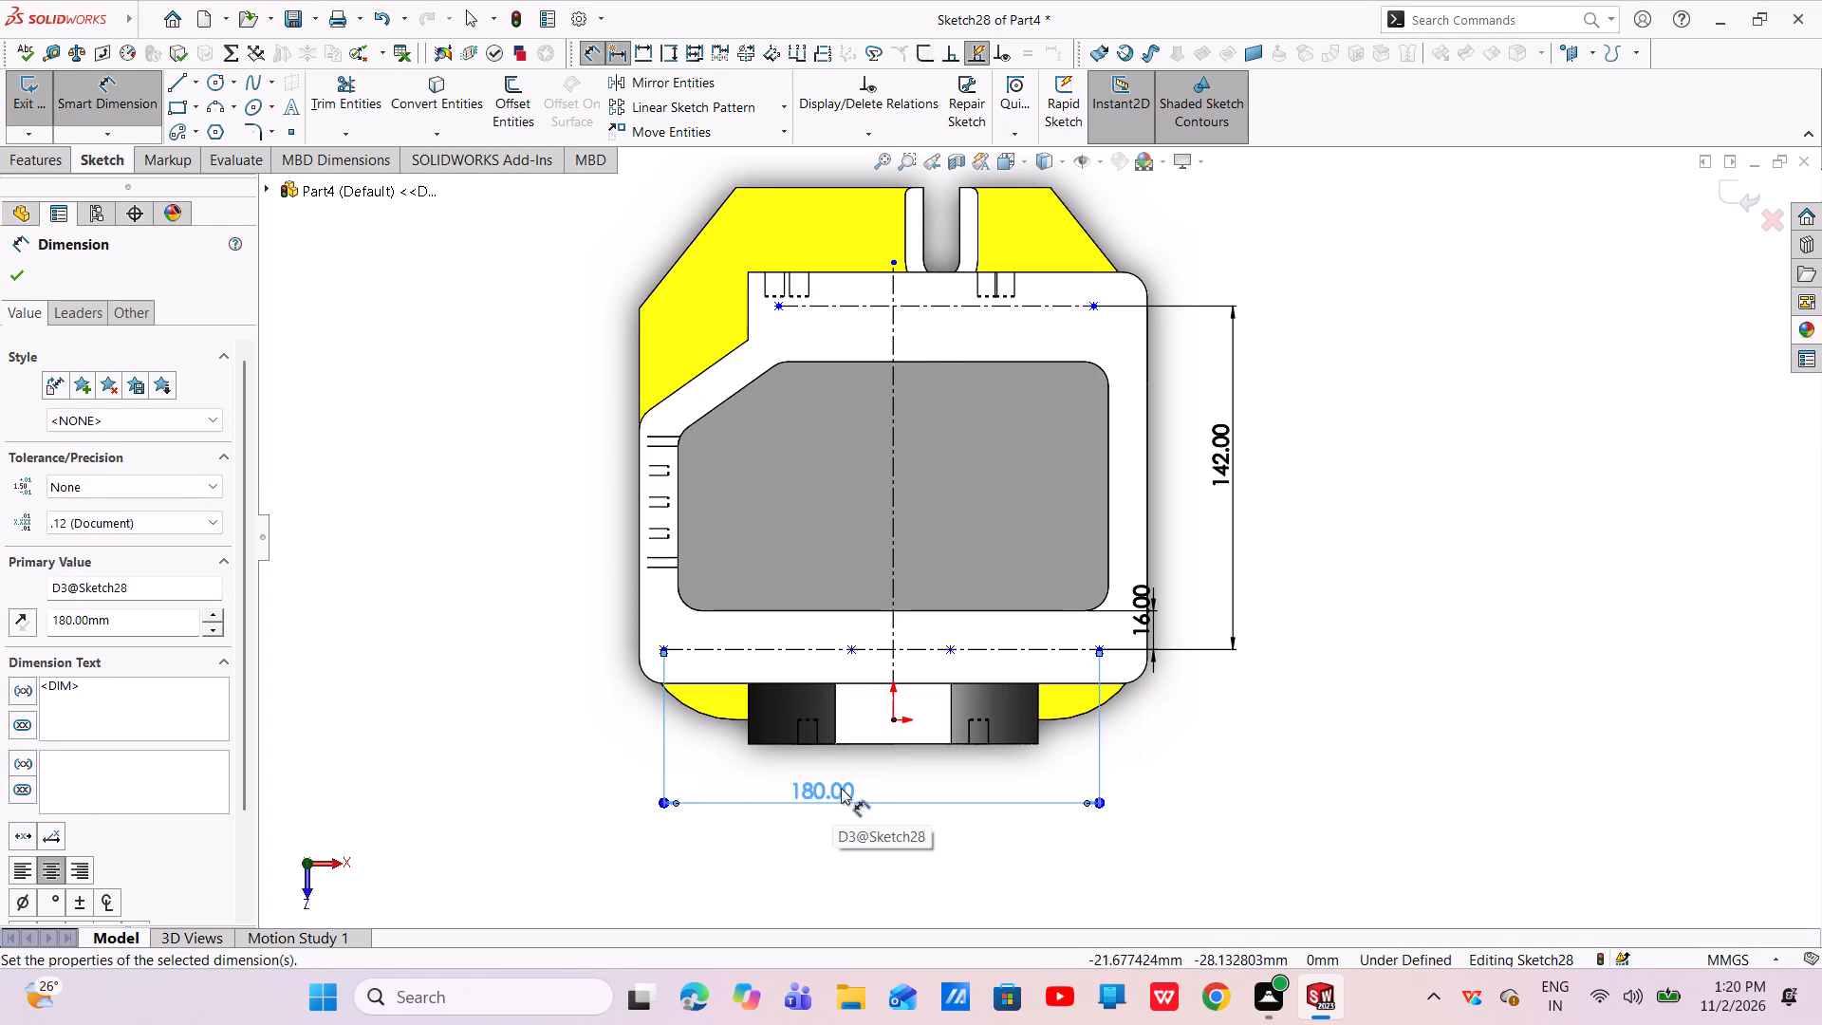
key("Escape")
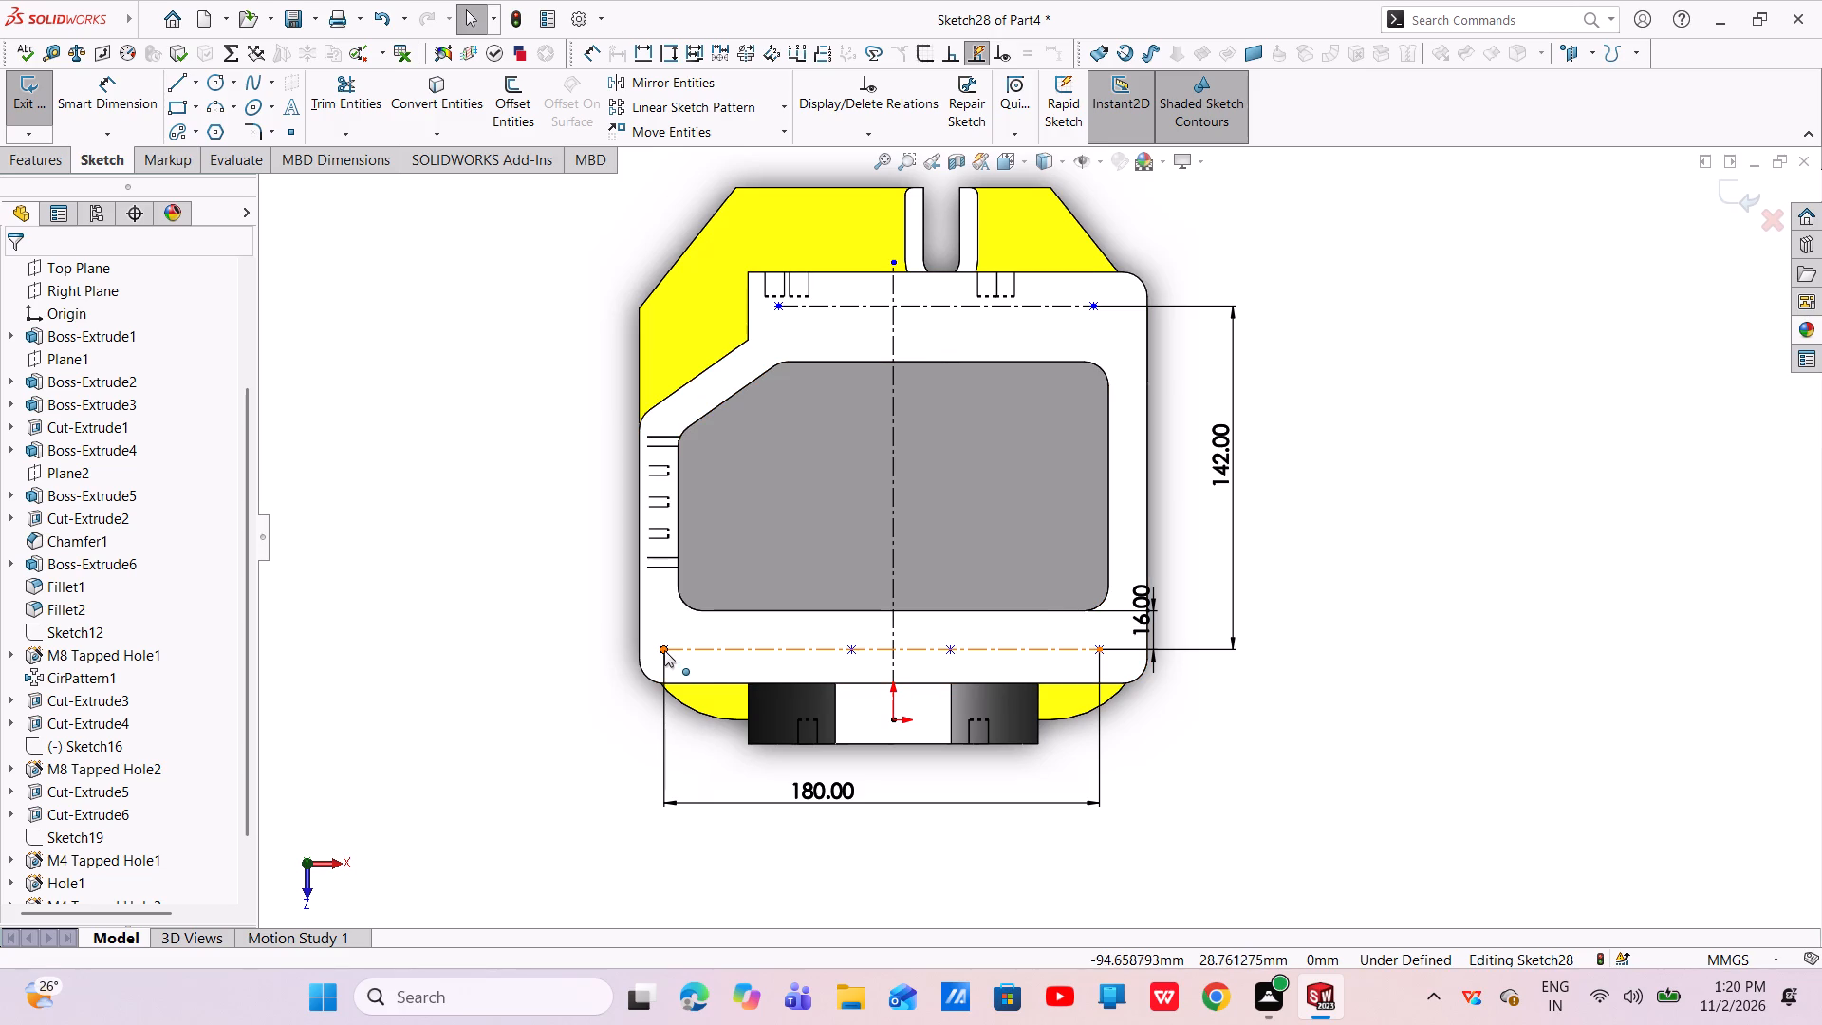
Shift the origin-side rim centerline lengthwise so its end on the angled-corner side sits about 84 mm from the vertical centerline.
left_click_drag(664, 650, 691, 646)
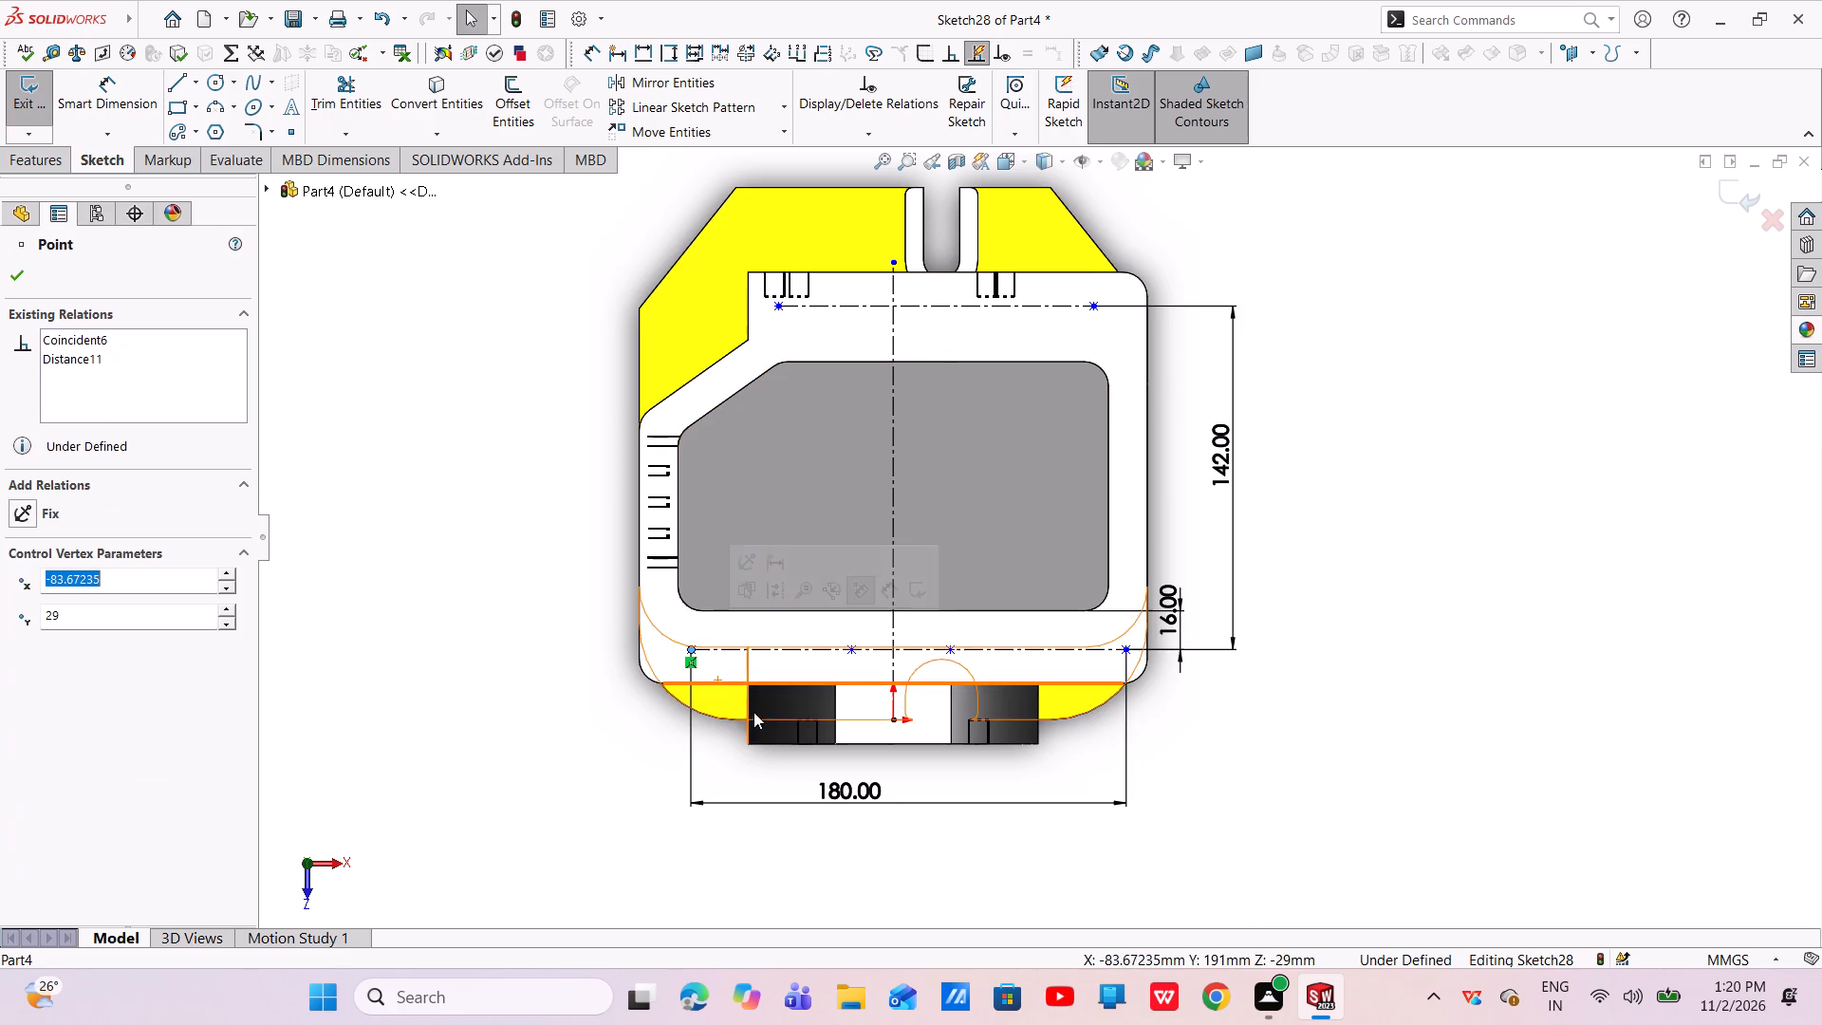
Set the length dimension of the origin-side rim centerline to 175 mm.
double_click(873, 781)
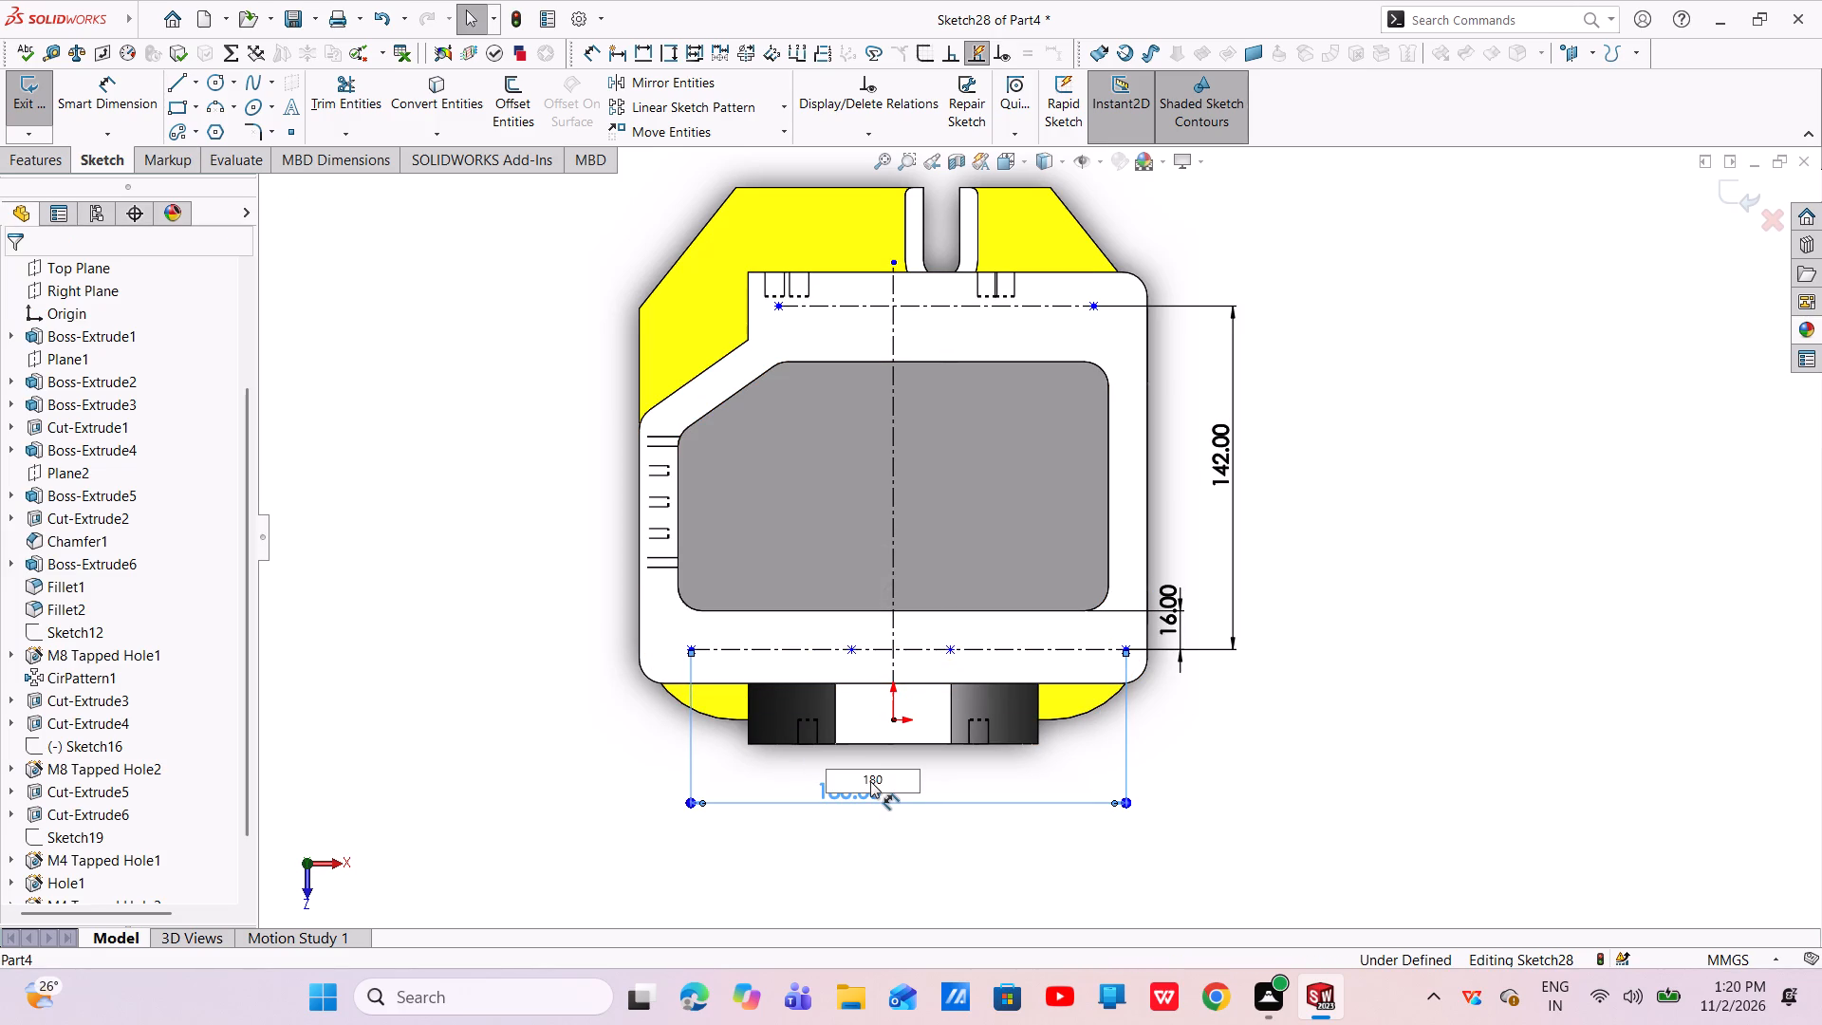
key("Right")
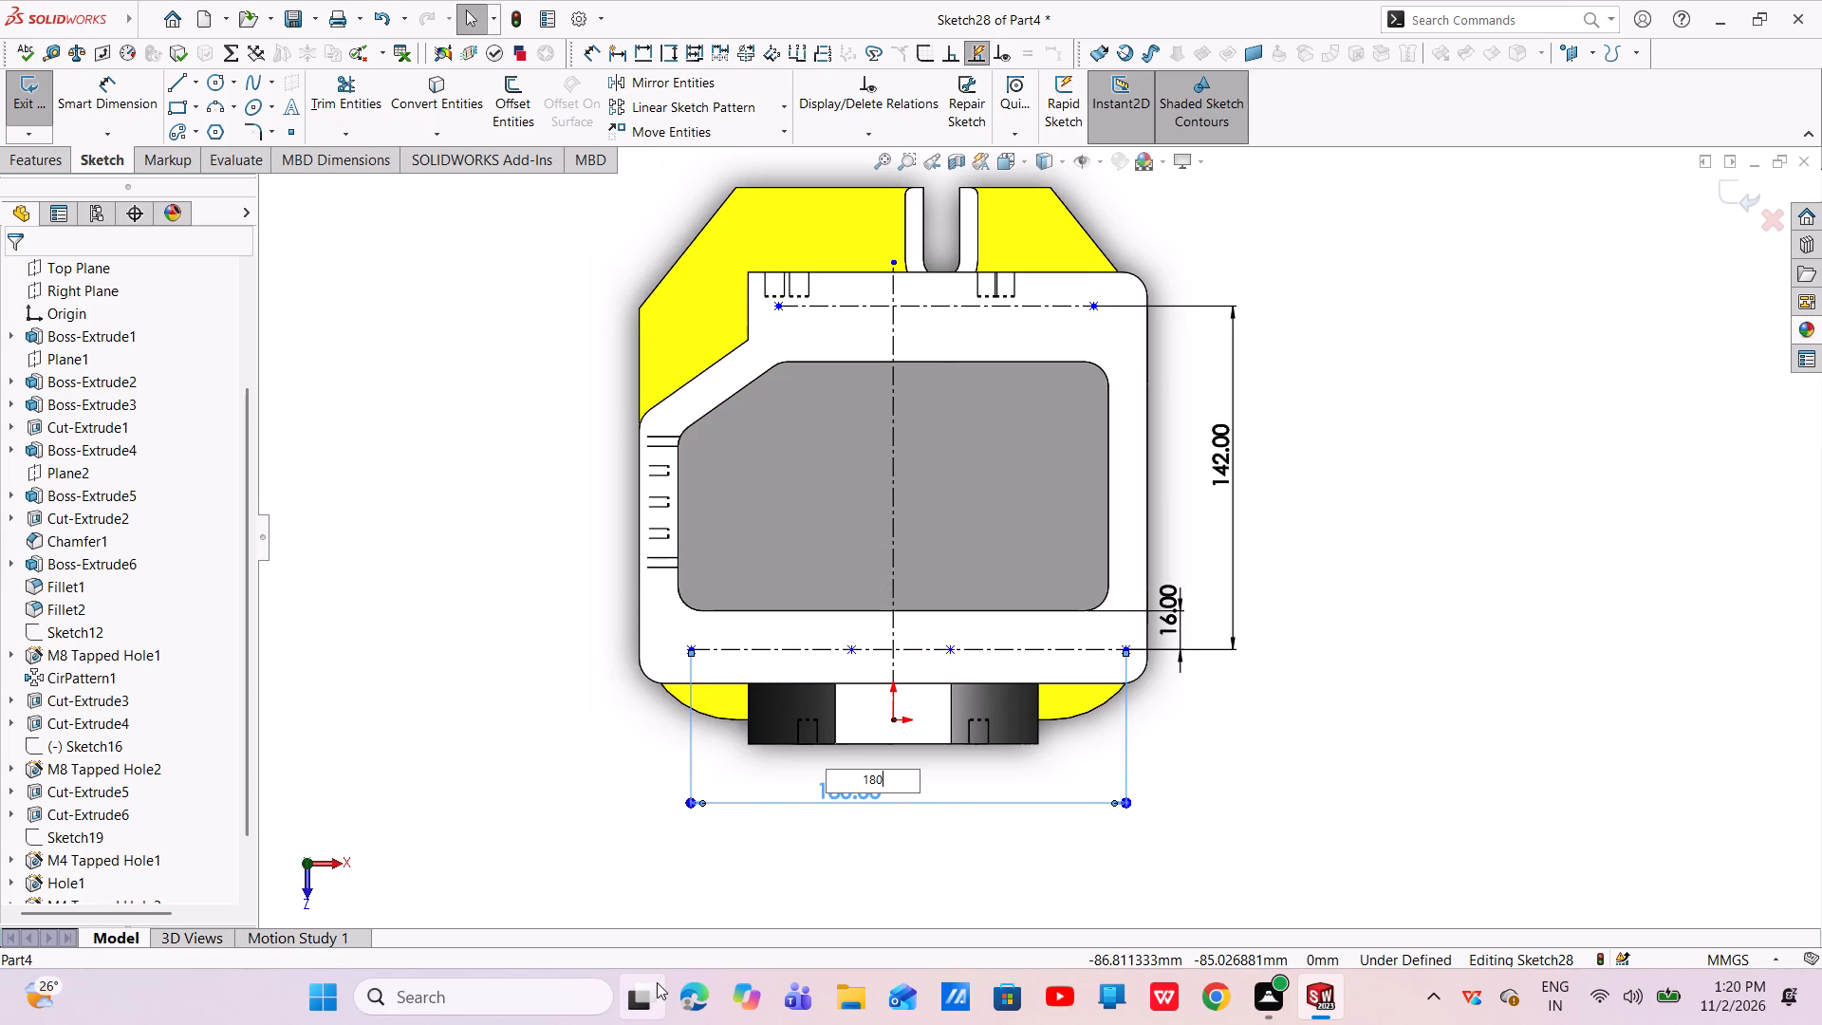
key("BackSpace")
key("BackSpace")
key("7")
key("5")
key("Return")
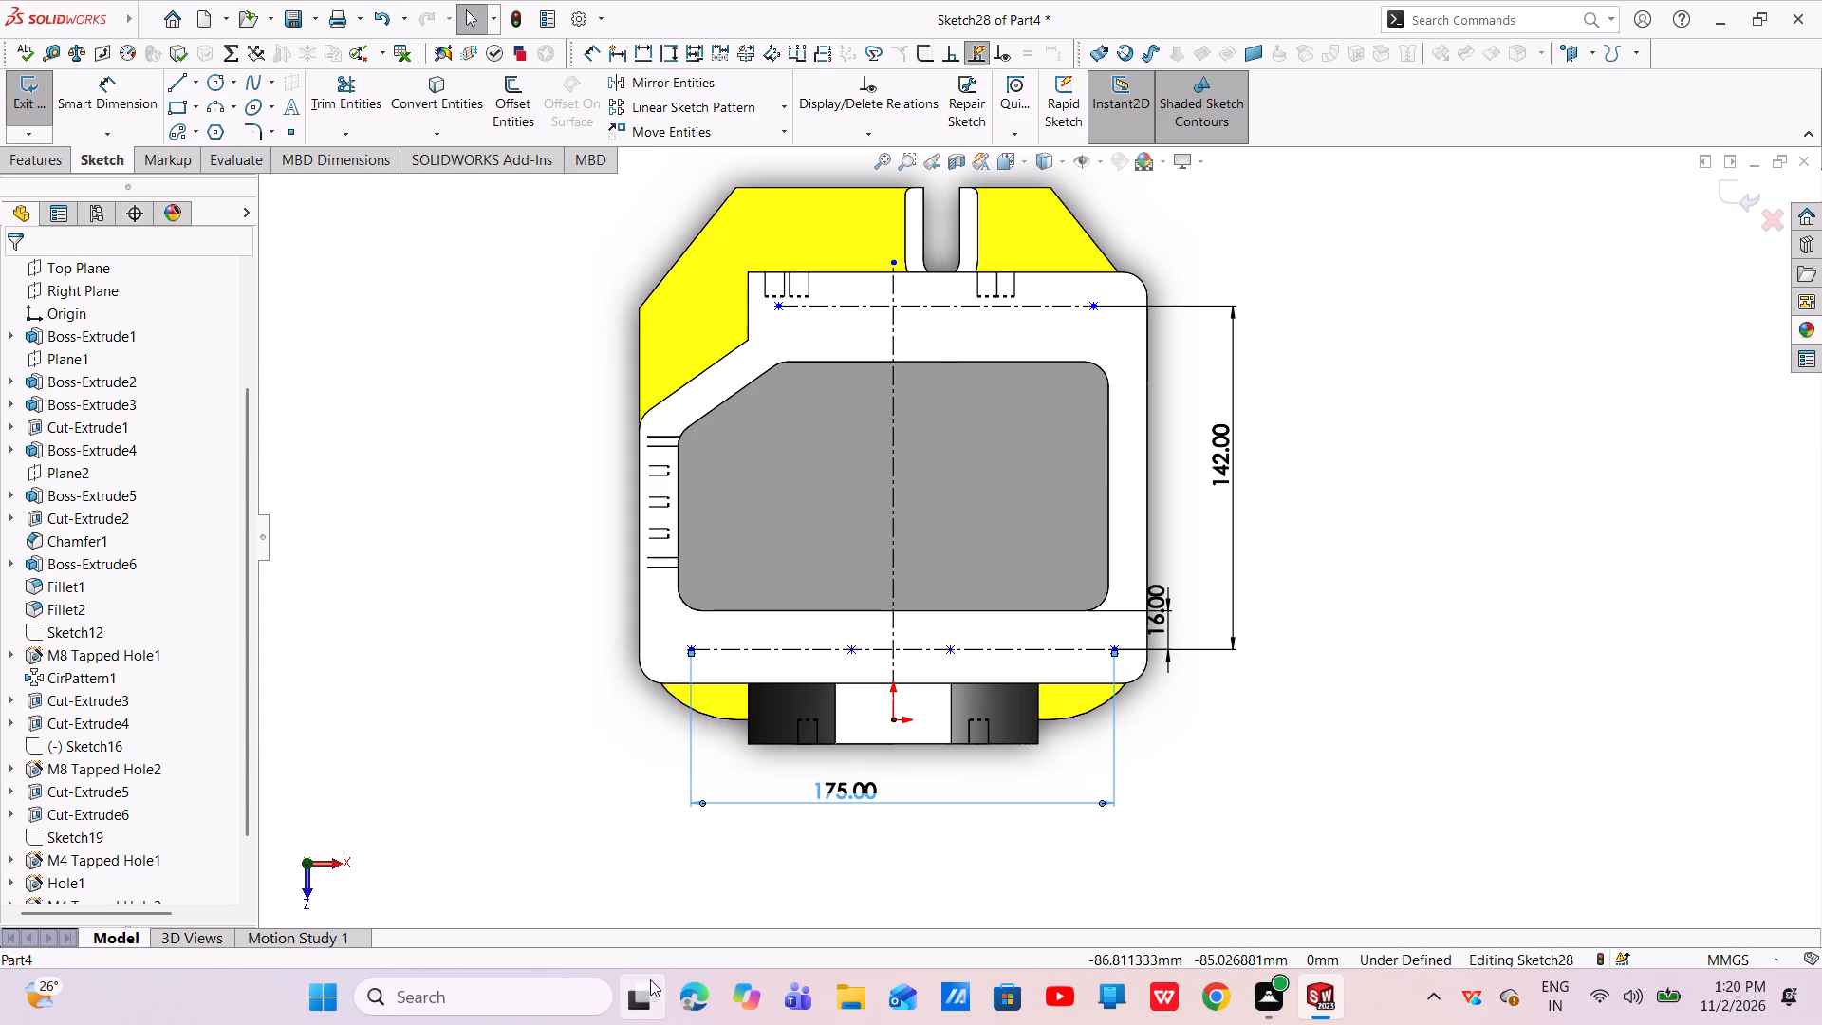
key("Escape")
key("Escape")
key("Escape")
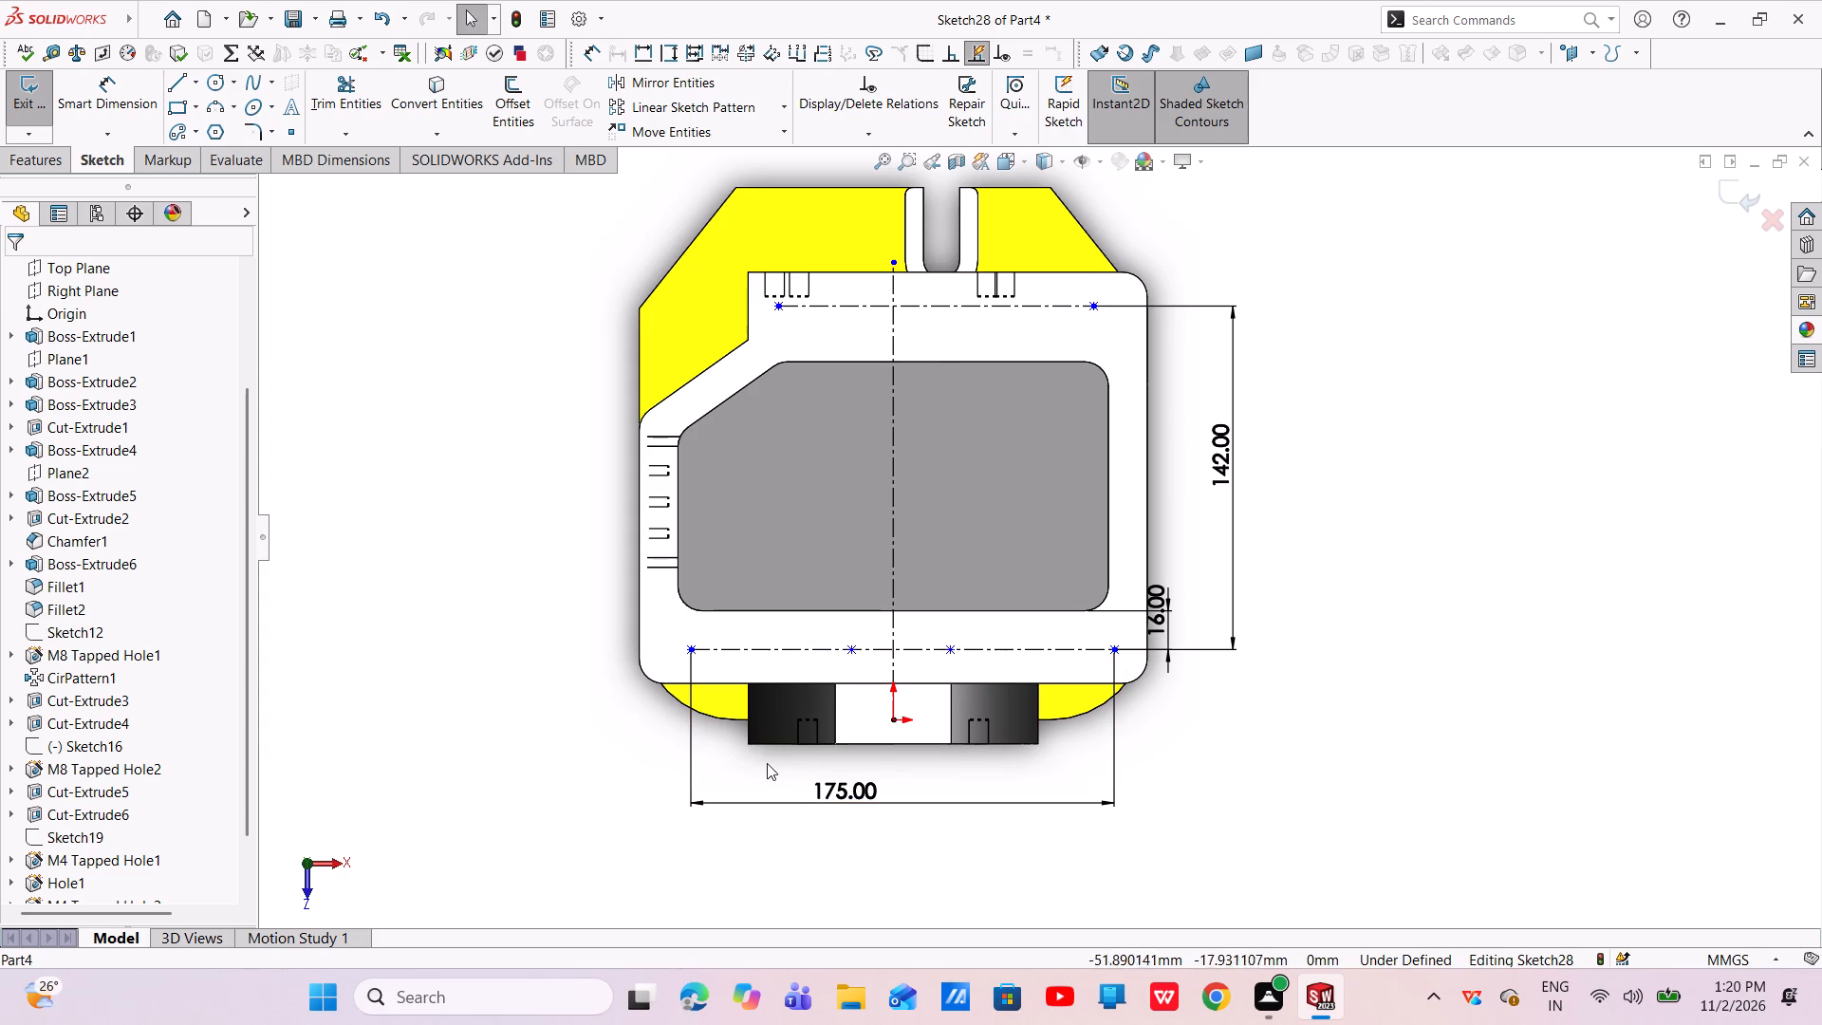
Delete the length dimension of the origin-side rim centerline.
left_click(835, 797)
right_click(835, 797)
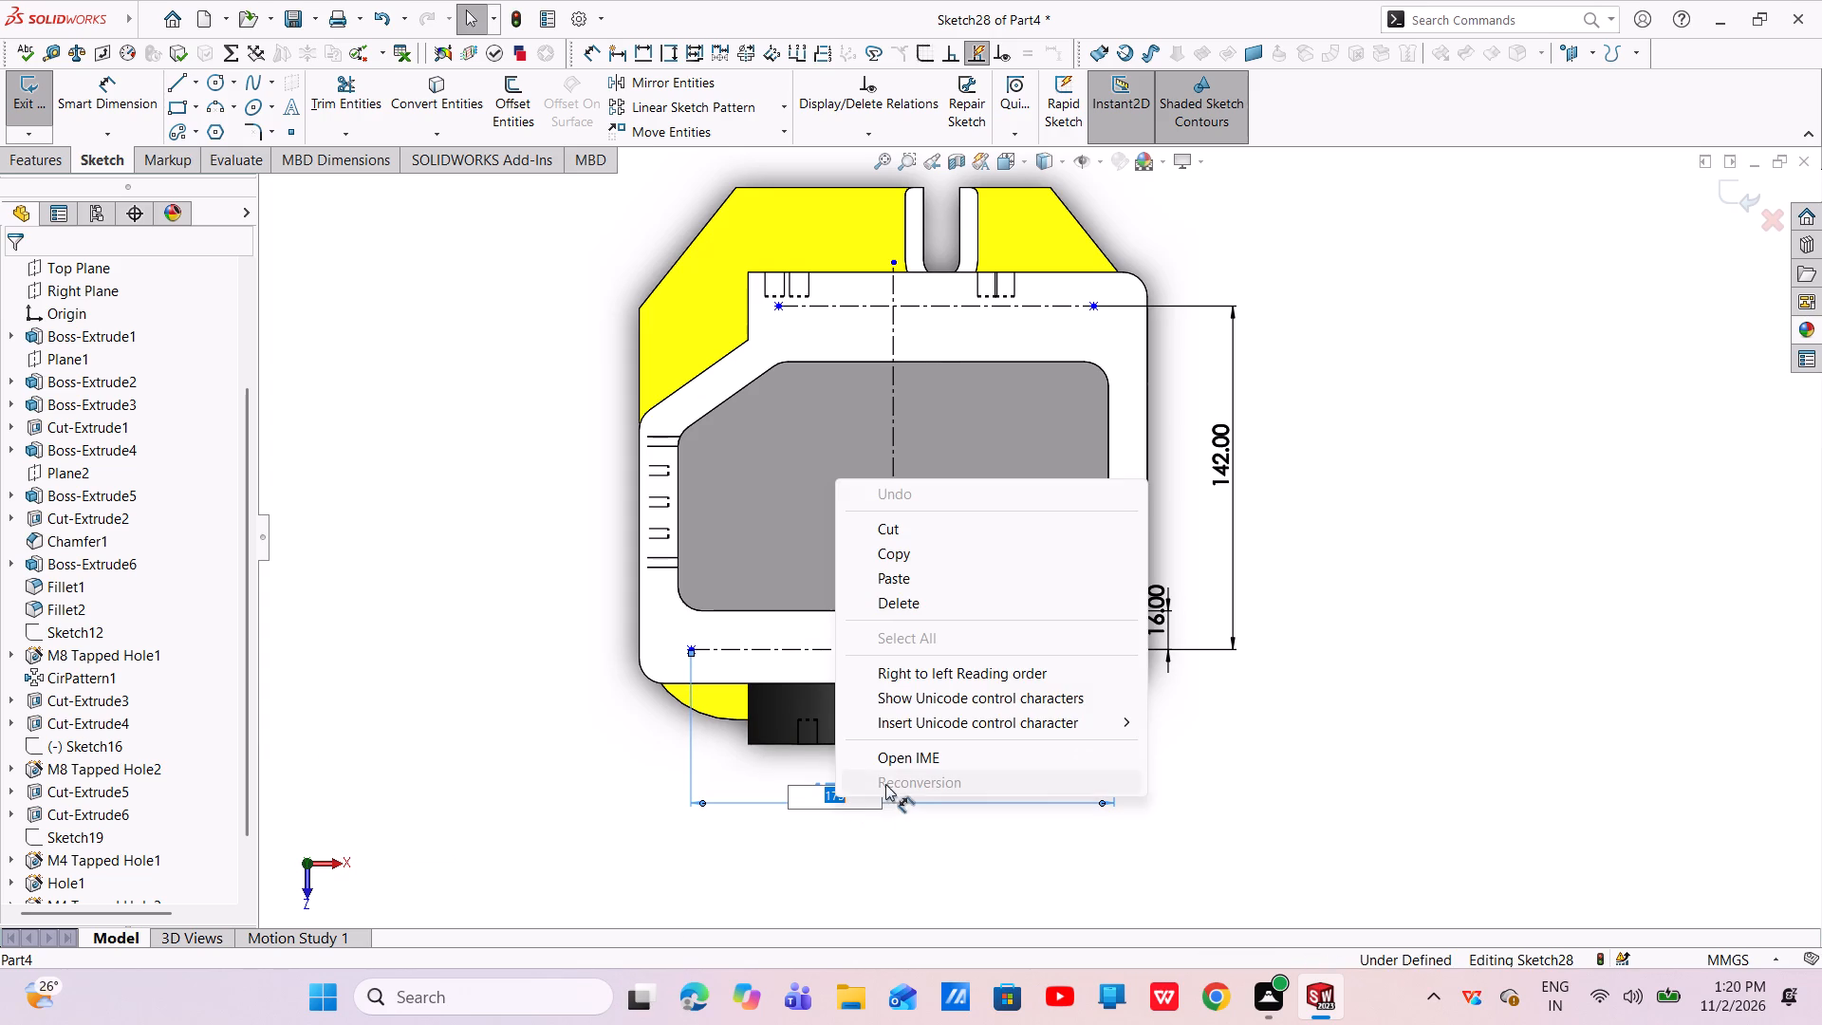
key("Escape")
key("Escape")
key("Escape")
left_click(800, 792)
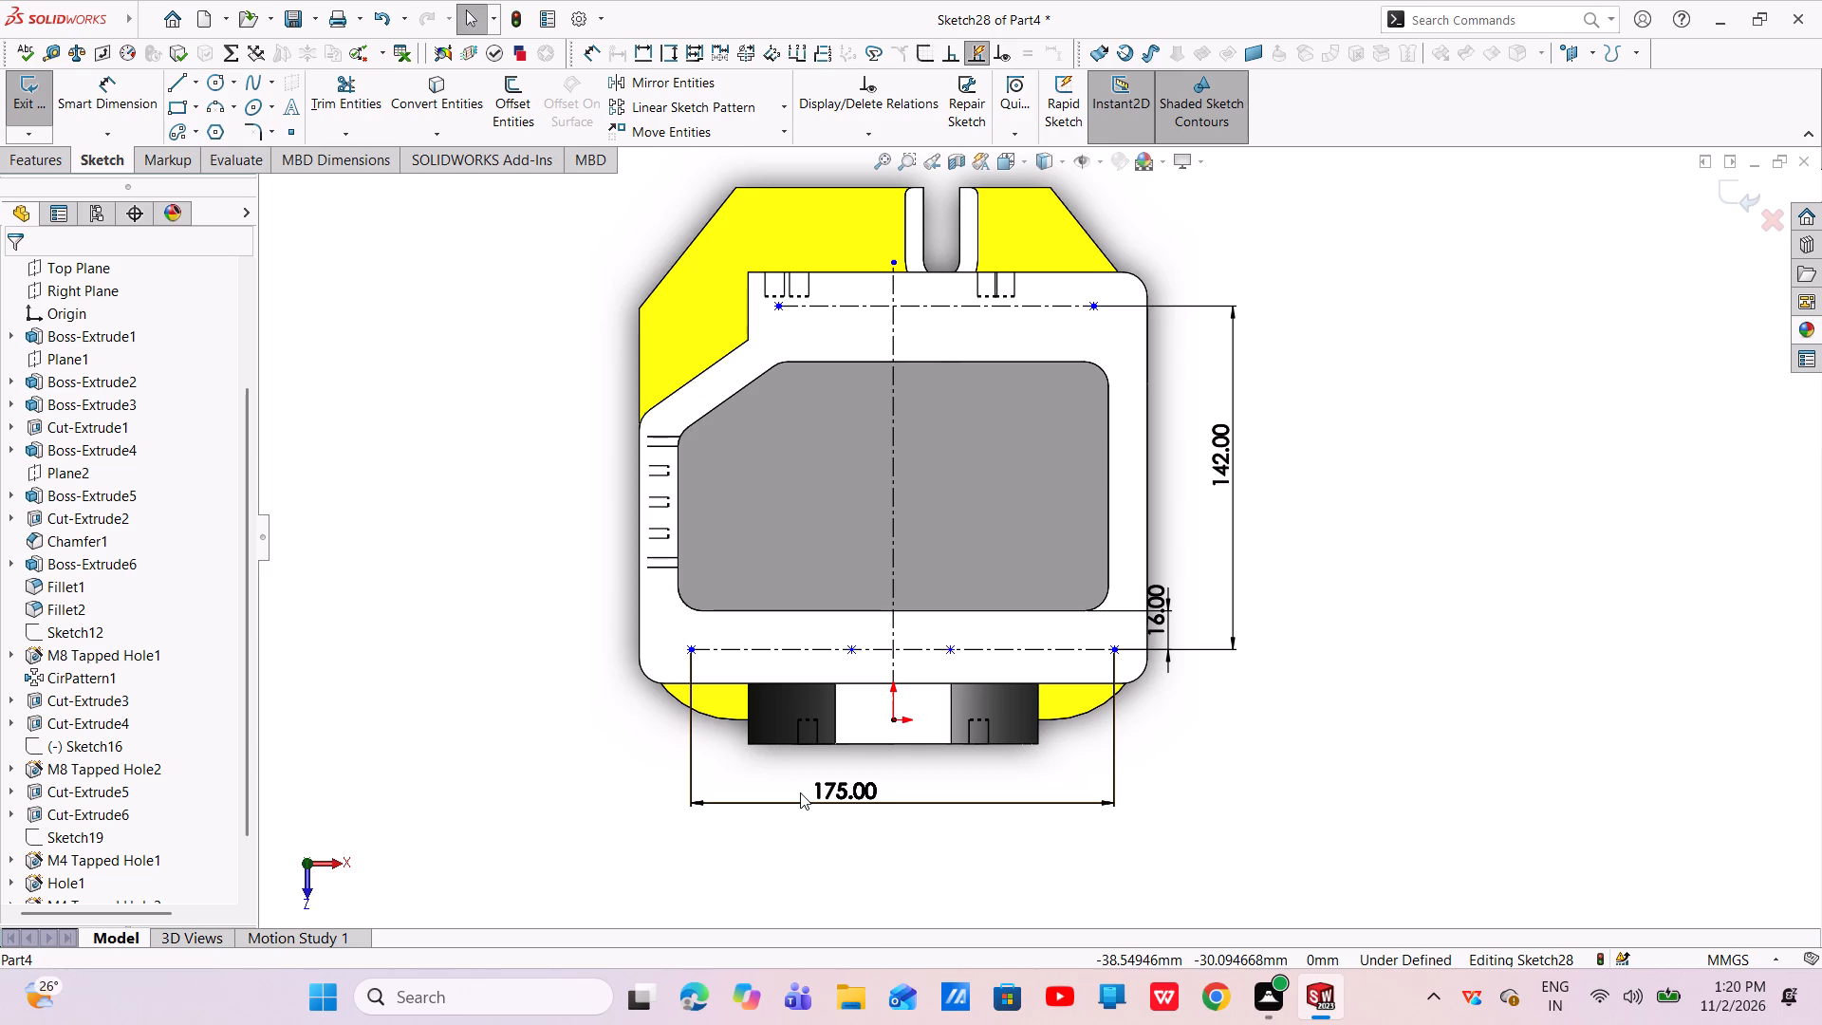
right_click(800, 792)
key("Escape")
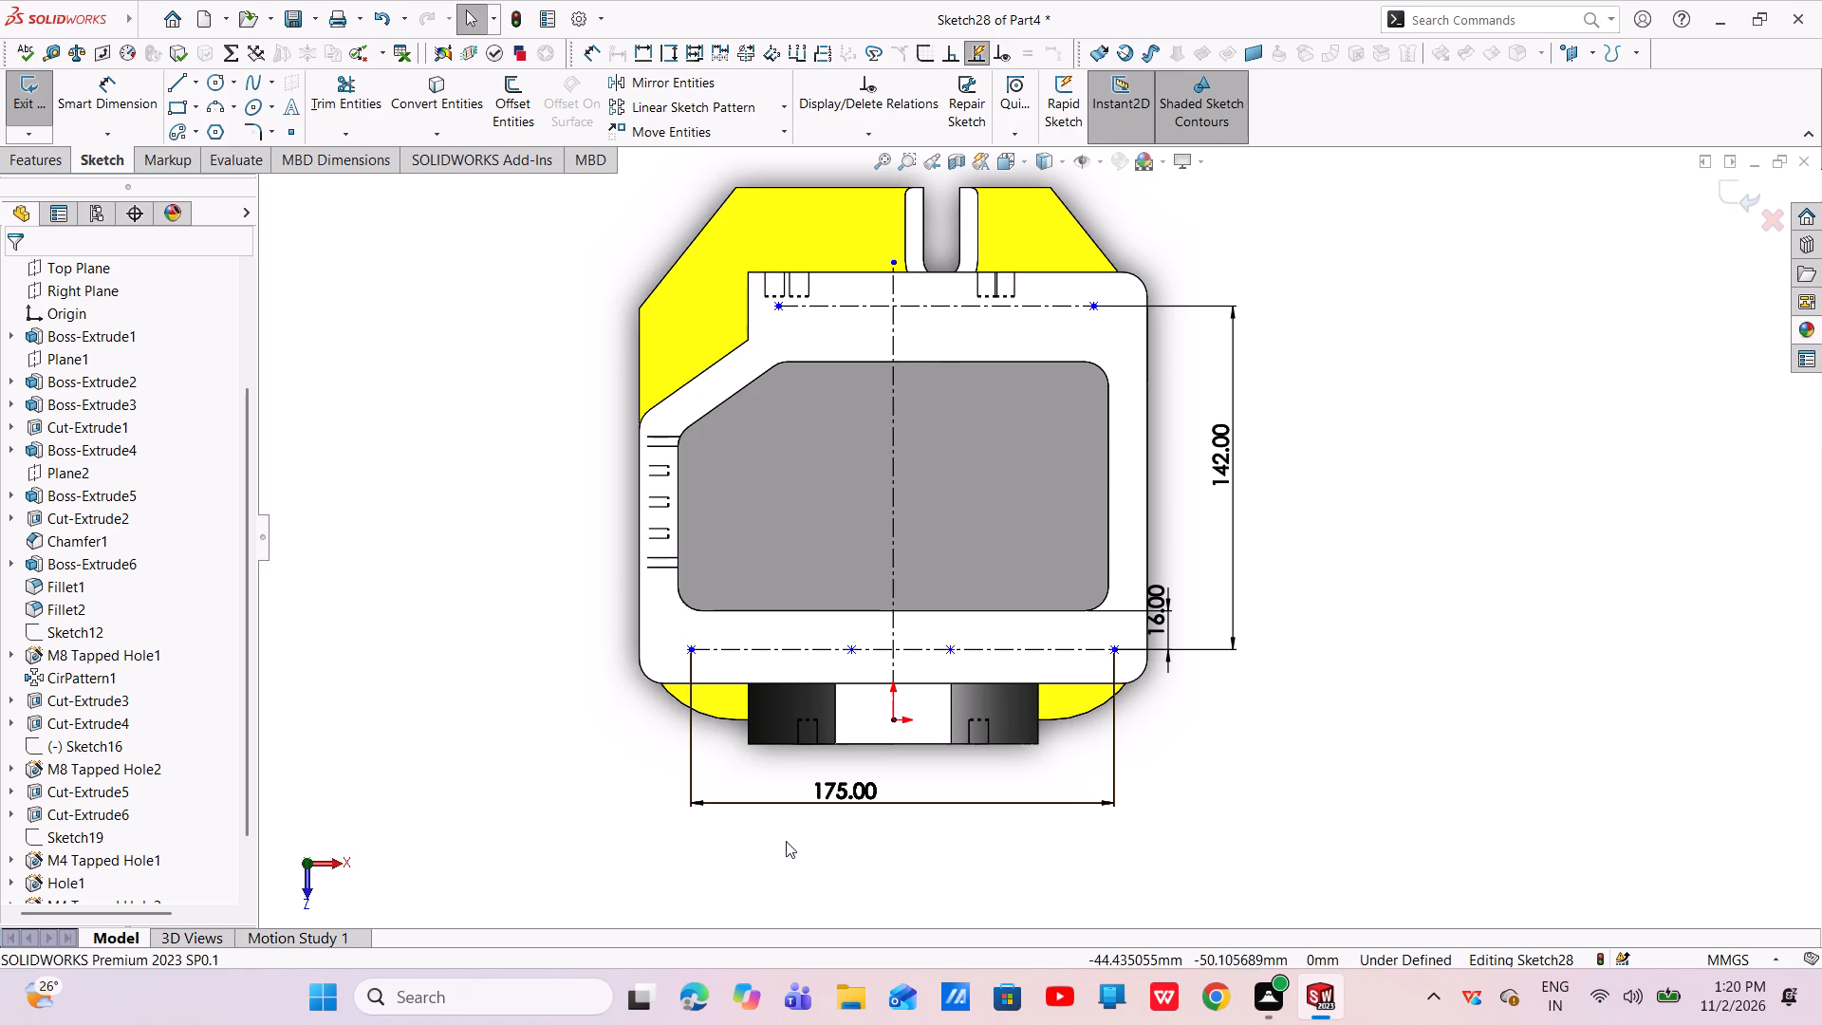
key("Escape")
left_click(712, 806)
right_click(712, 806)
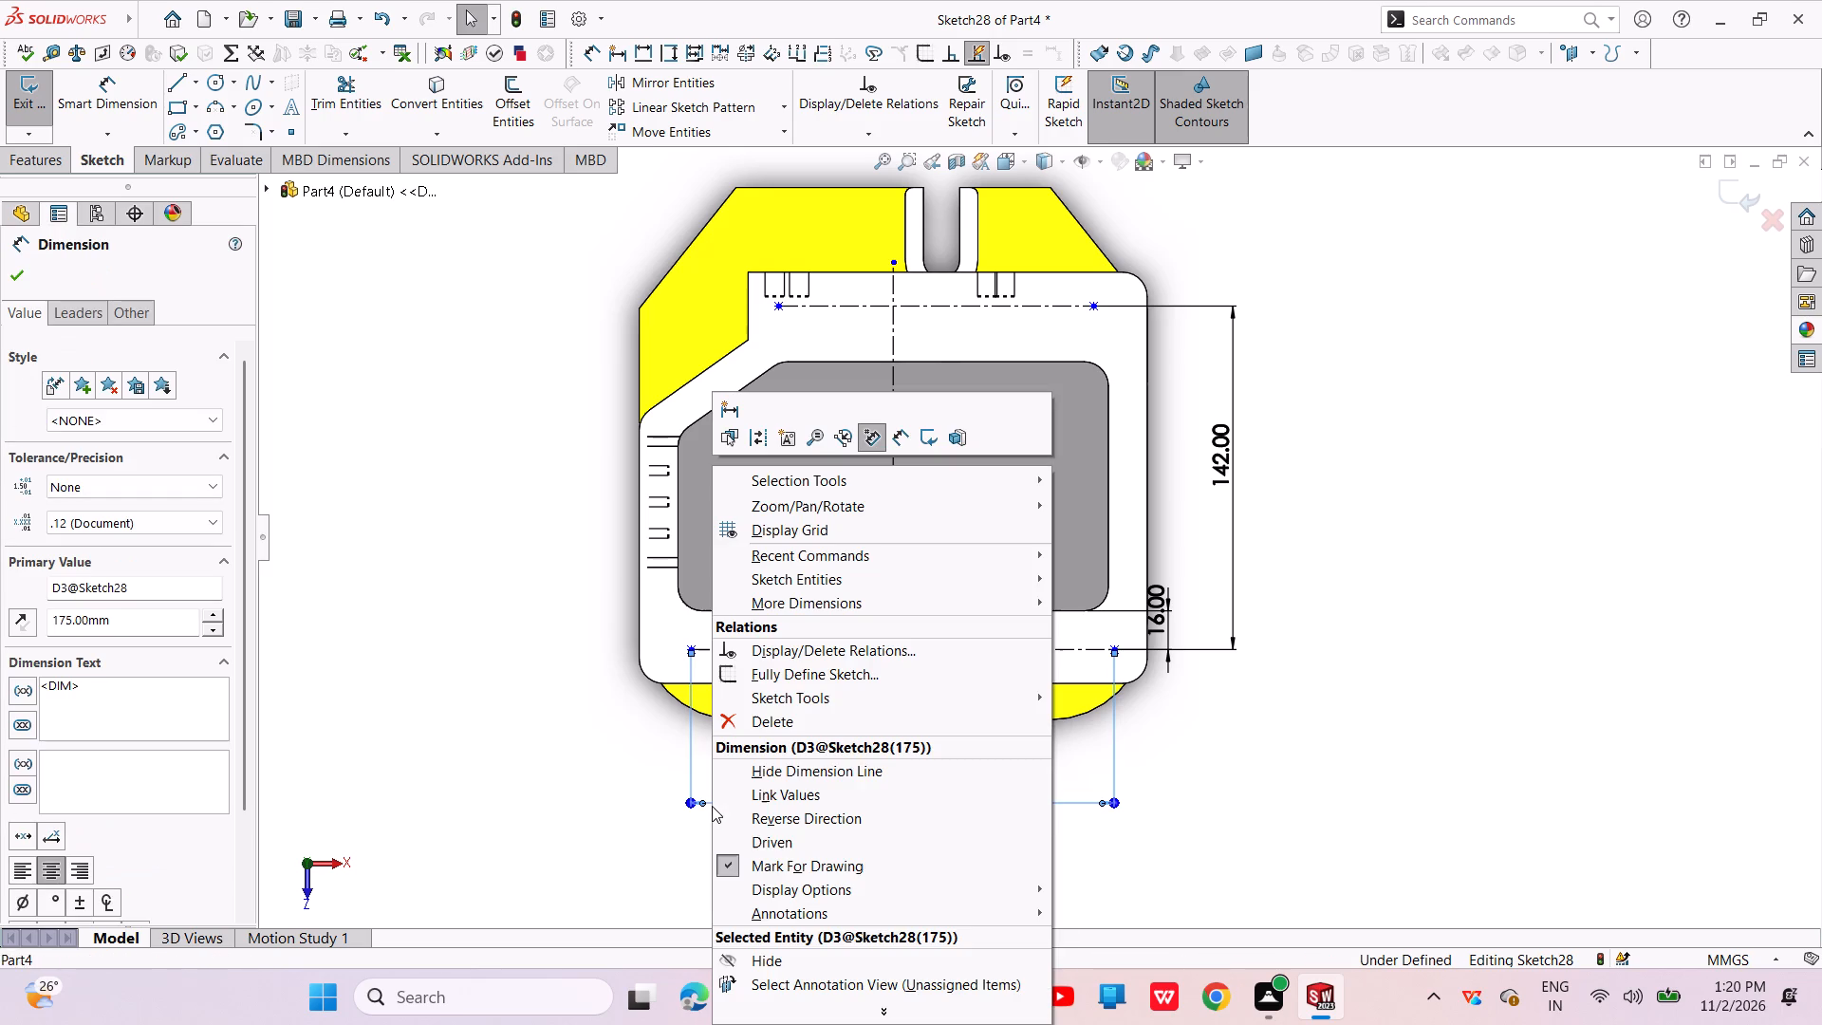
left_click(801, 728)
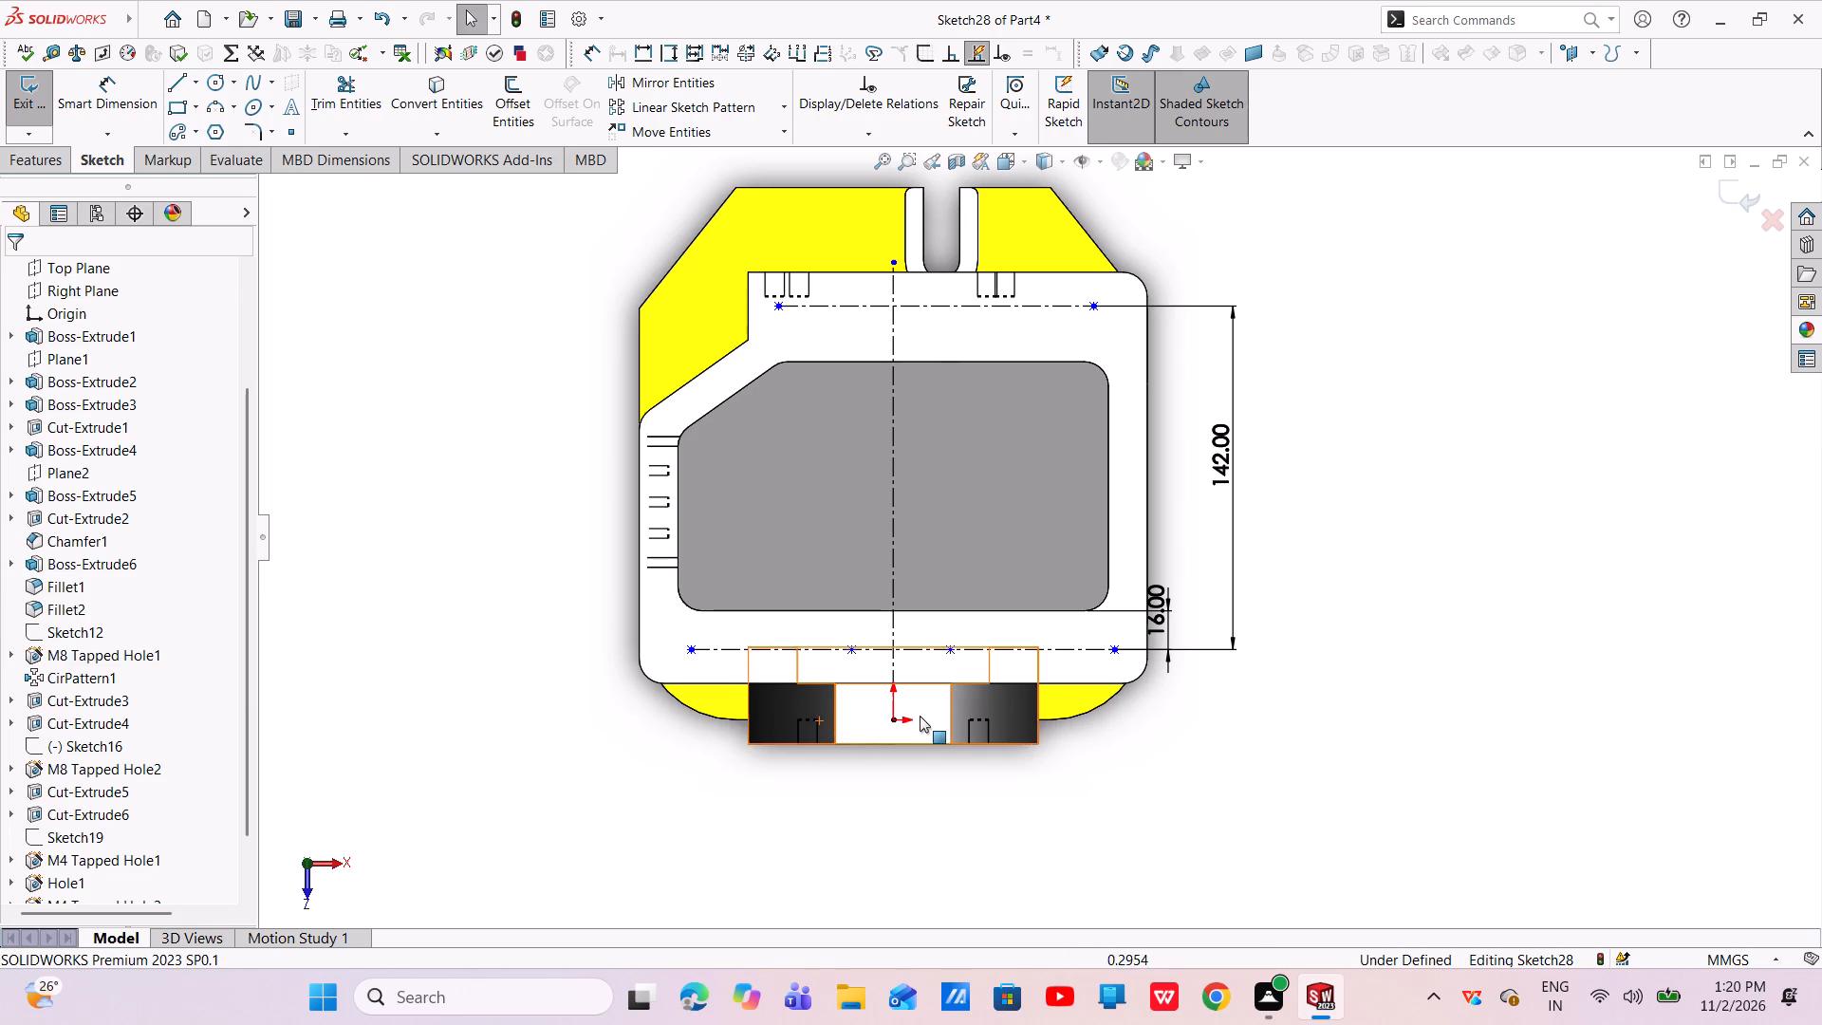
key("Escape")
Dimension the distance between the two inner points on the origin-side rim centerline as 50 mm.
left_click(125, 96)
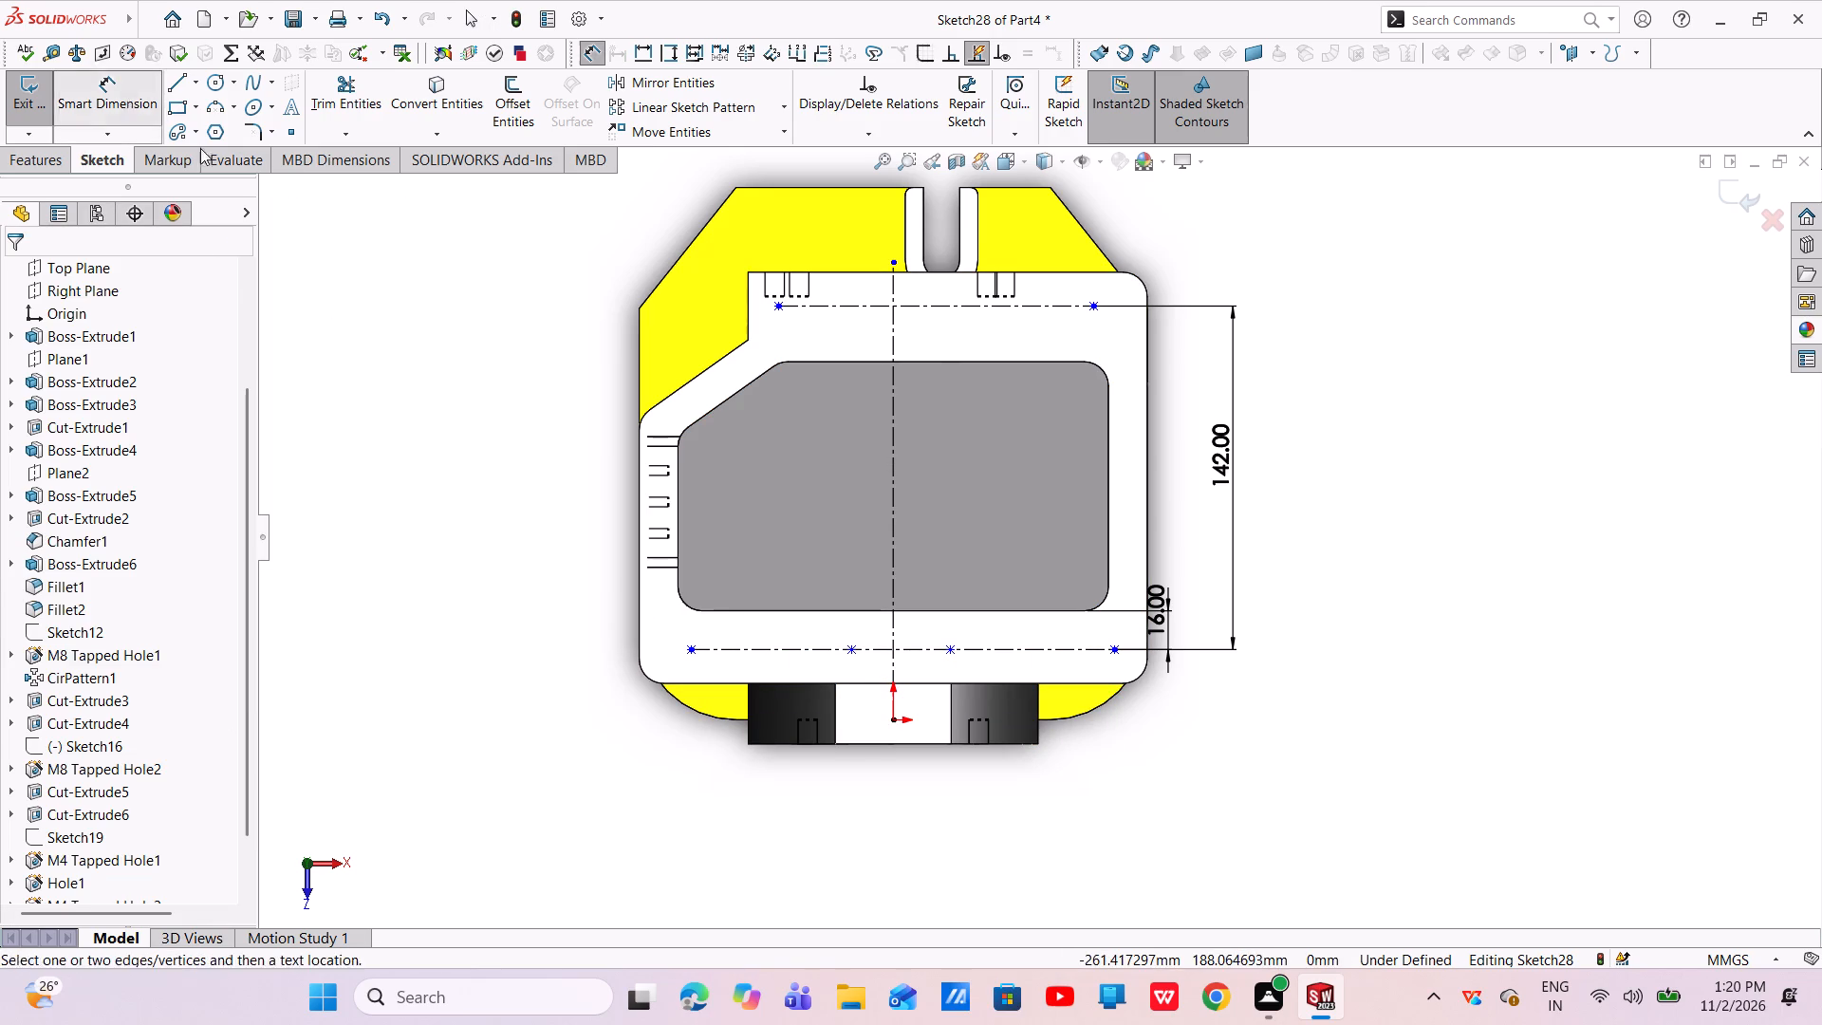
left_click(852, 652)
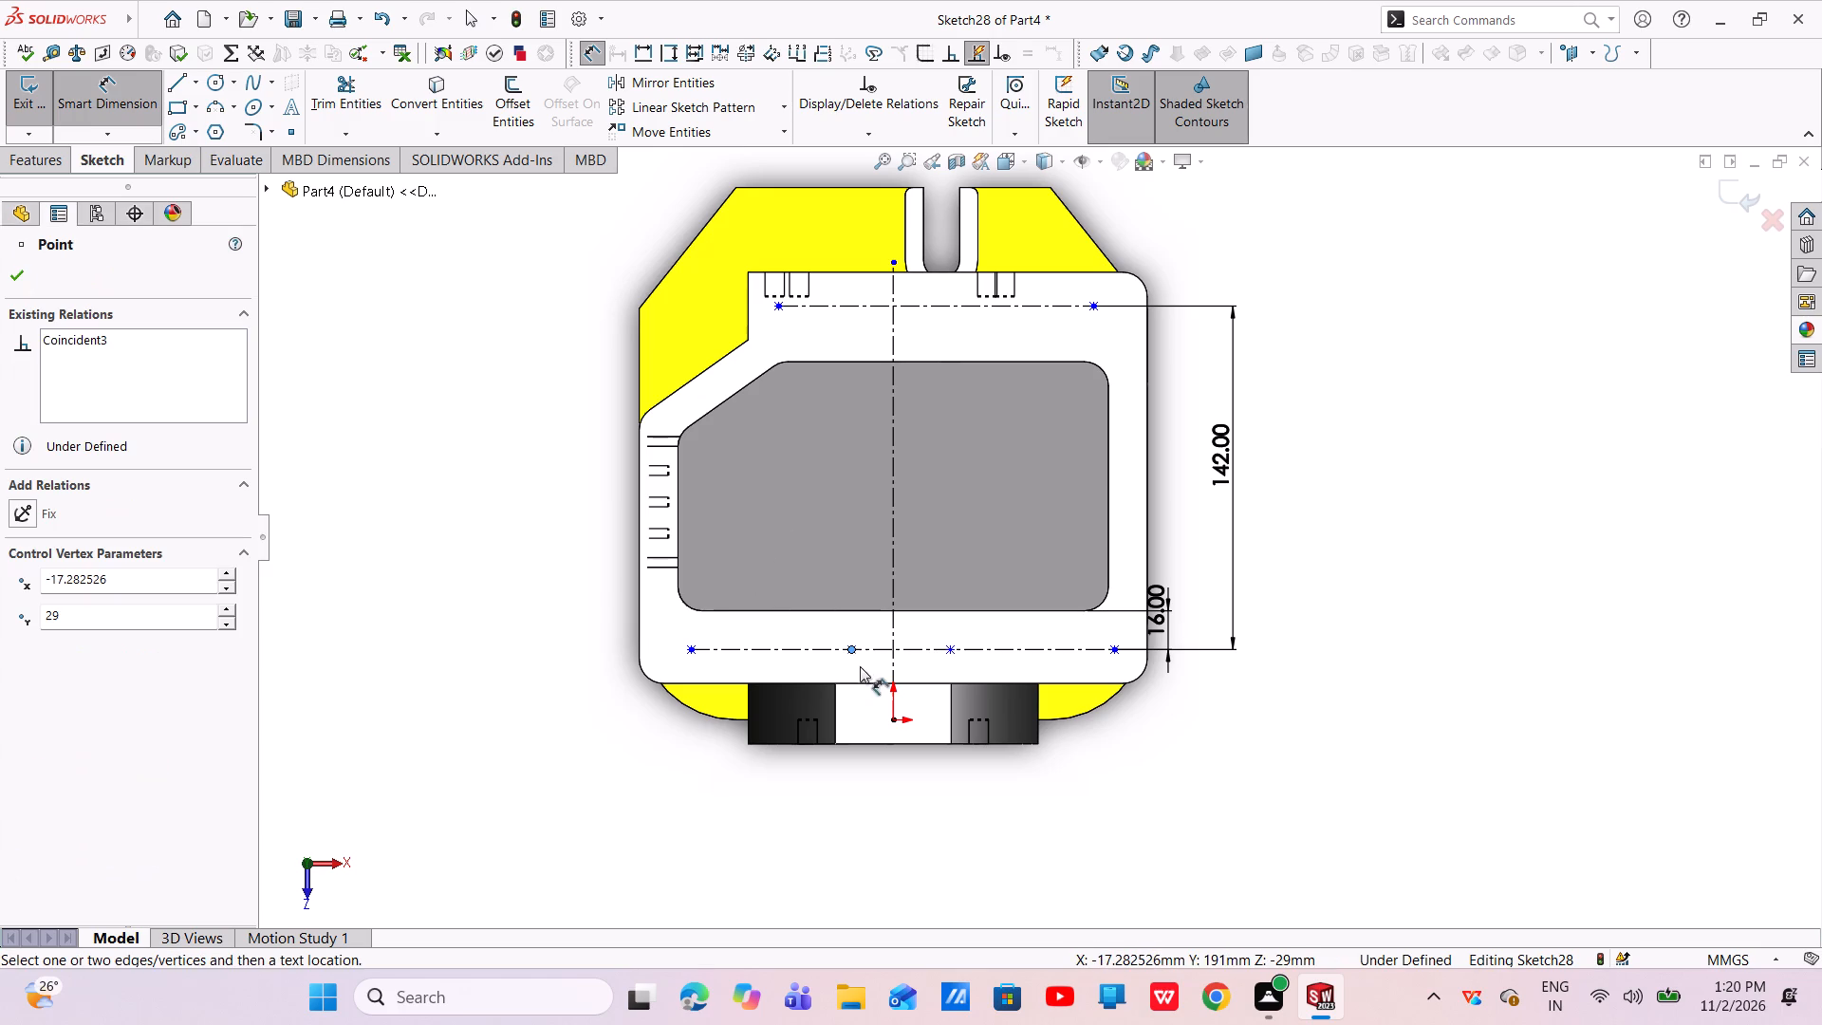
left_click(948, 653)
left_click(874, 817)
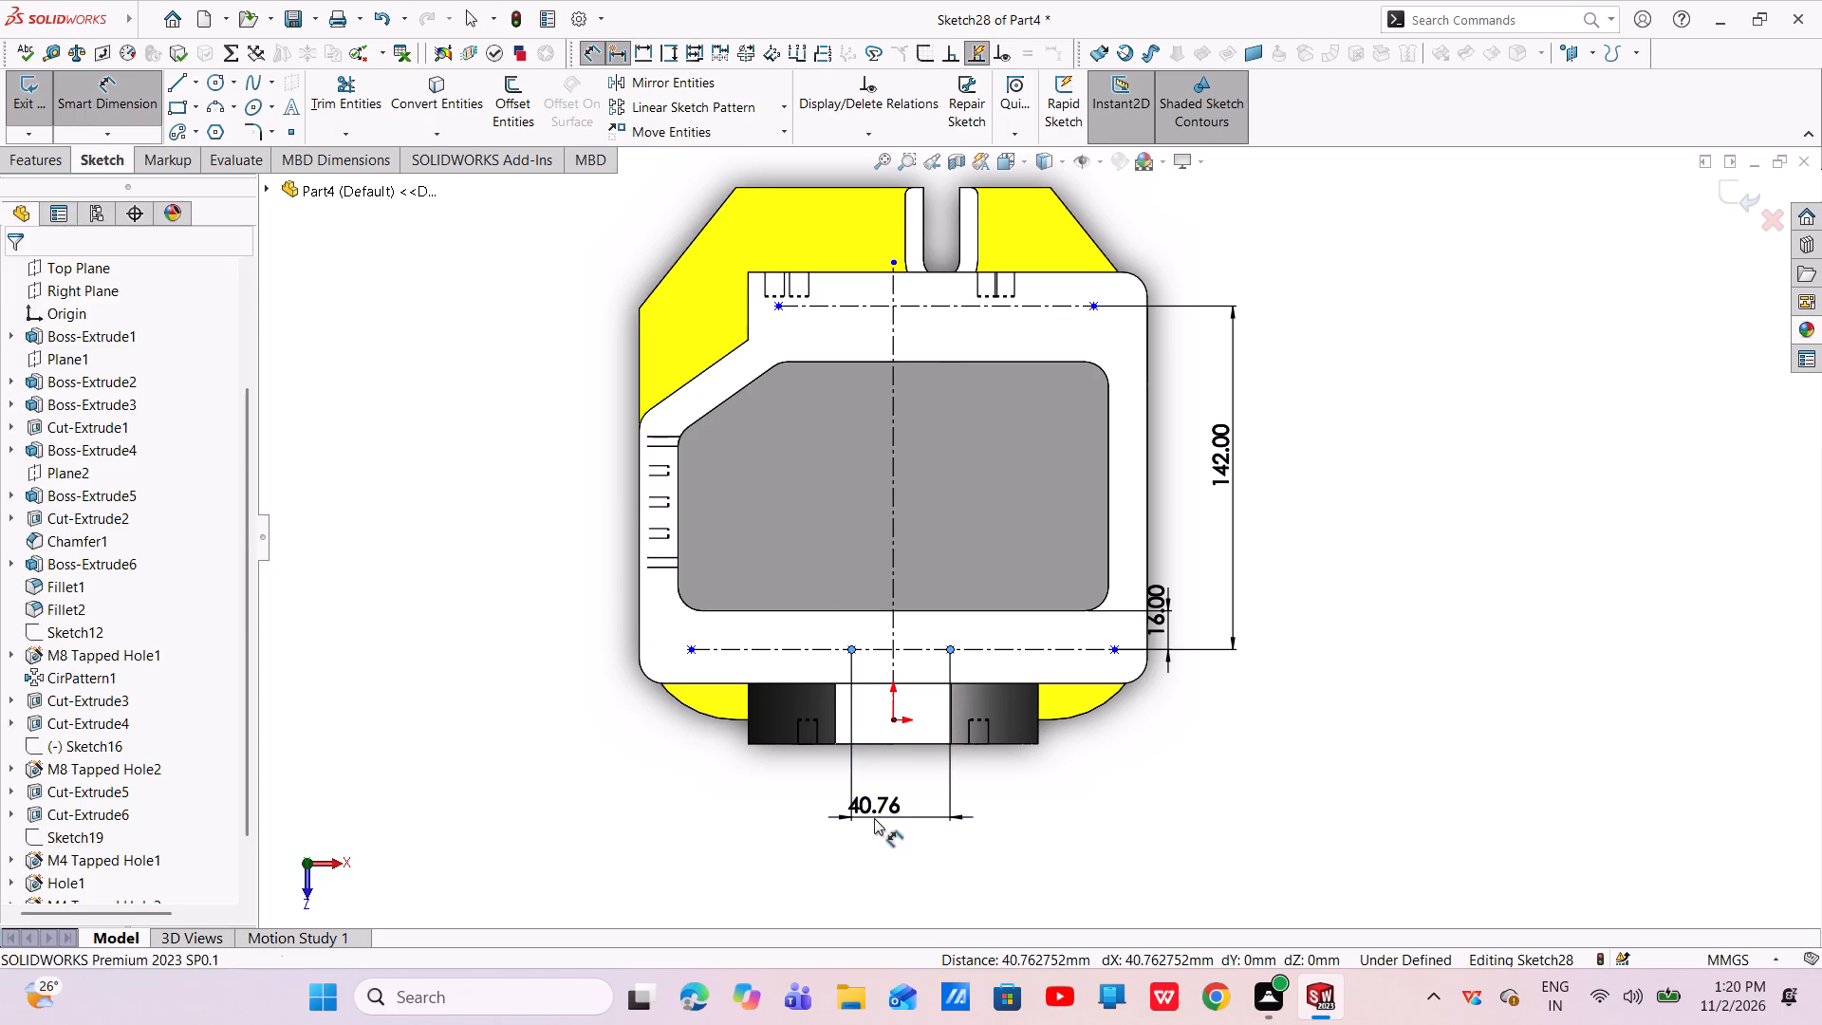
key("BackSpace")
key("5")
key("0")
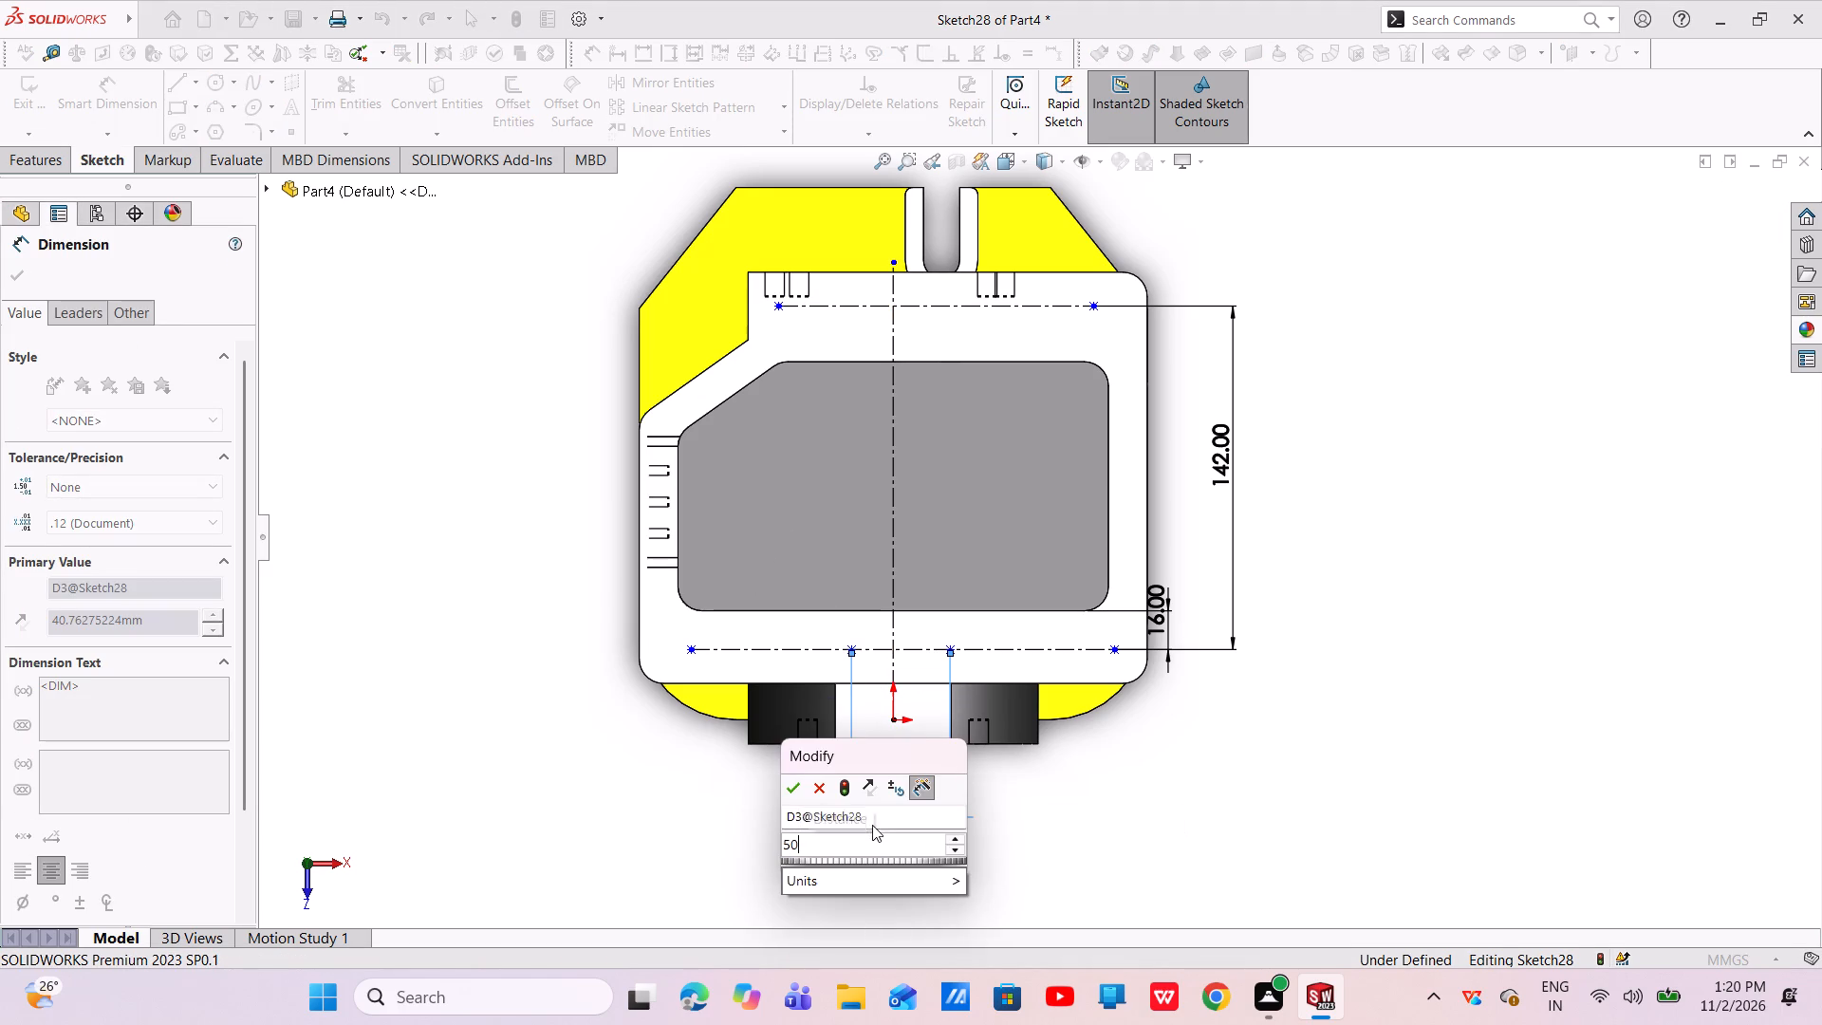
key("Return")
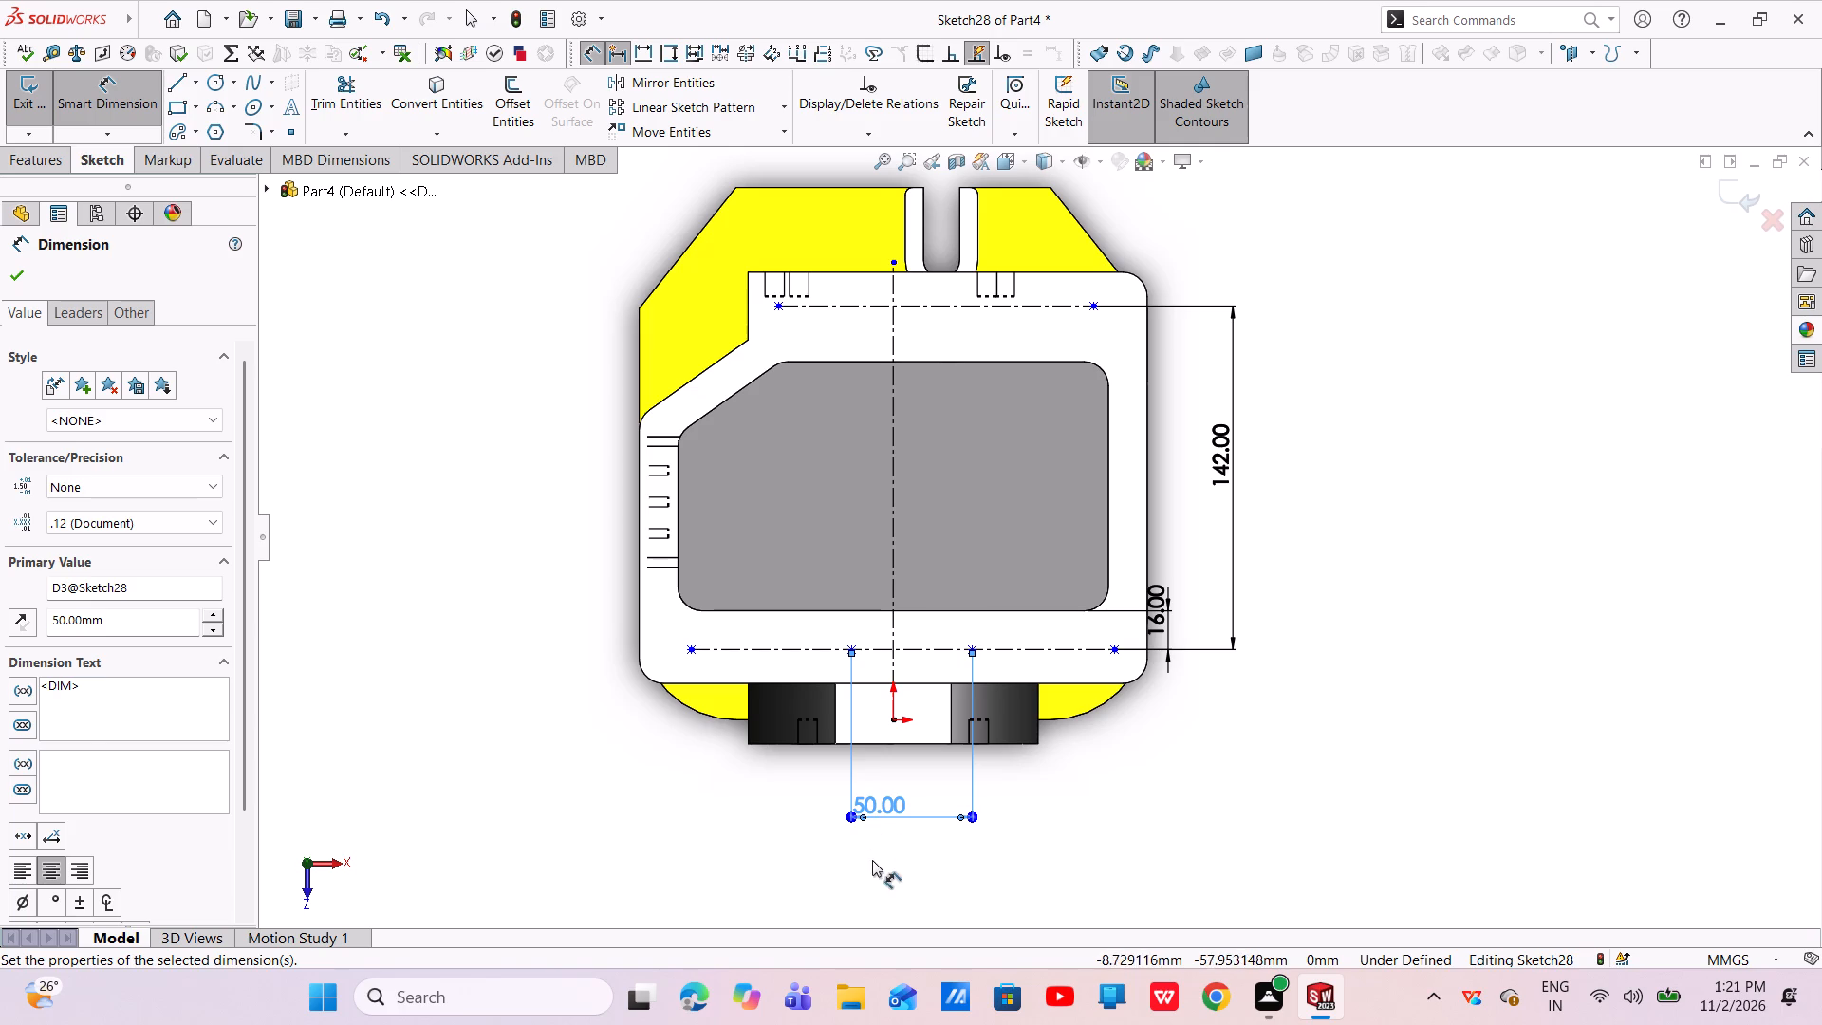
key("Escape")
key("Escape")
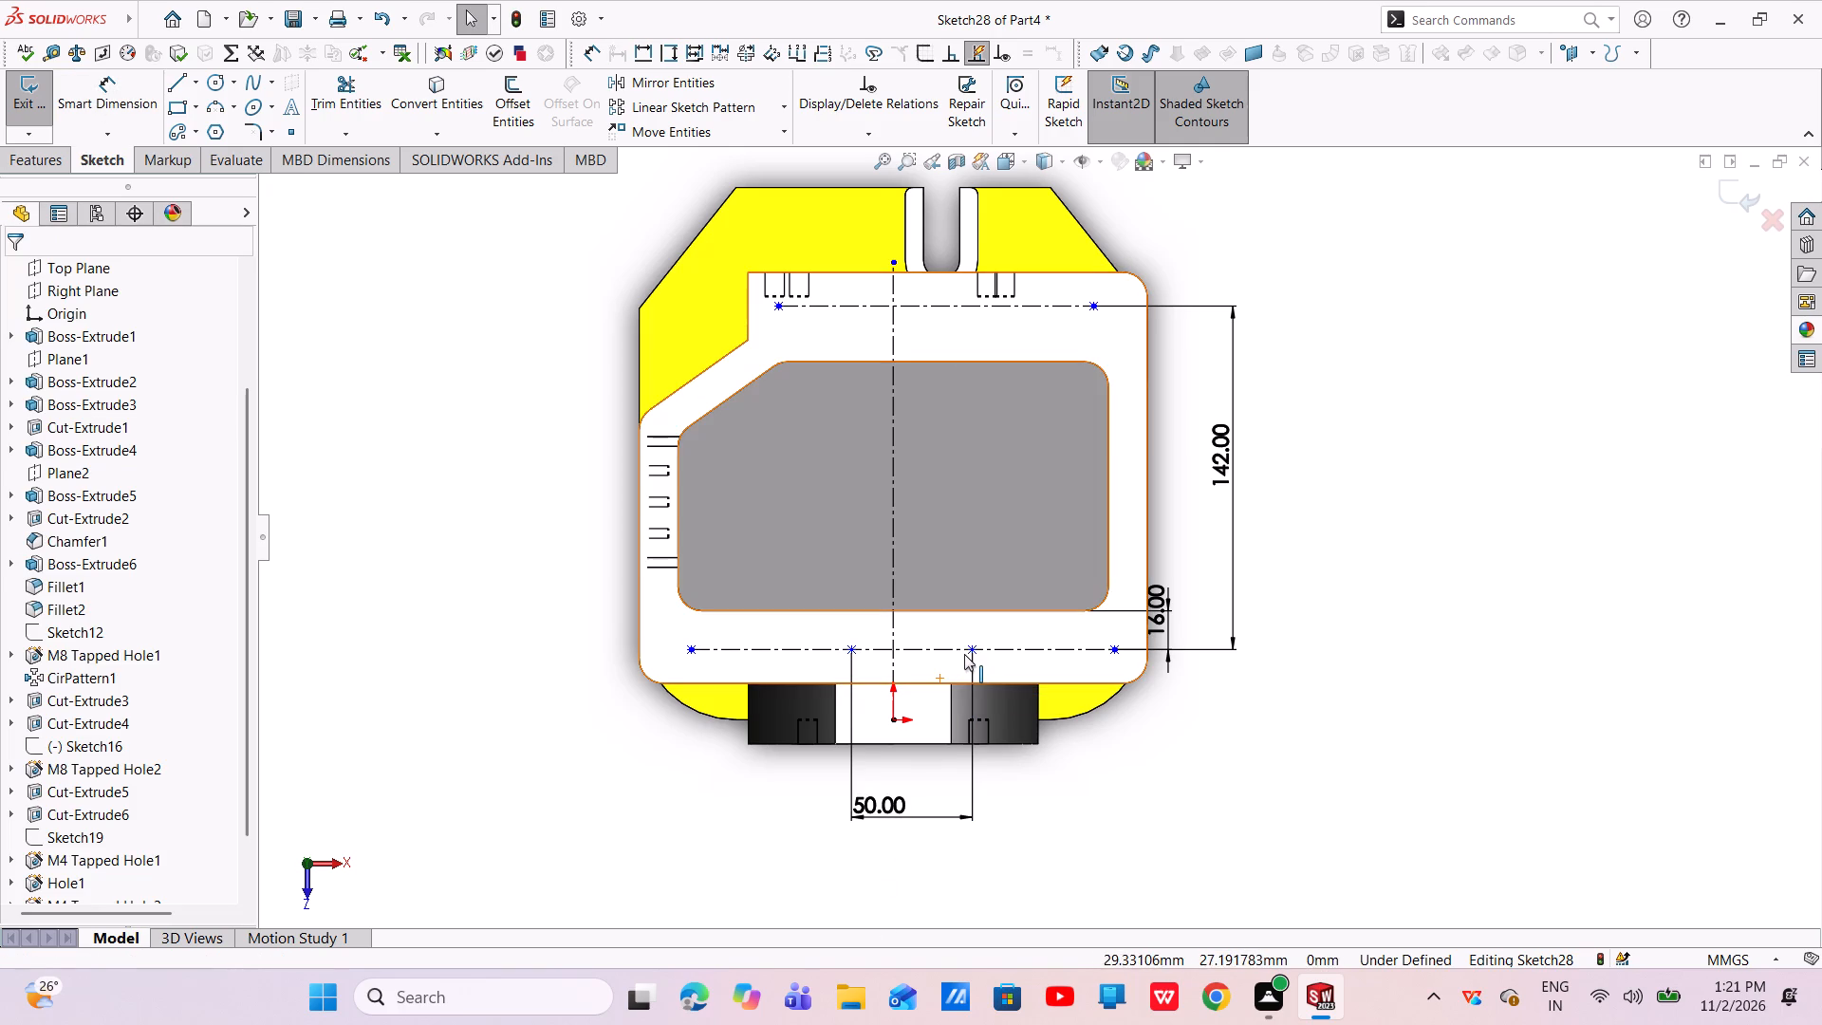
Make the two inner points on the origin-side rim centerline symmetric about the vertical centerline.
left_click(976, 650)
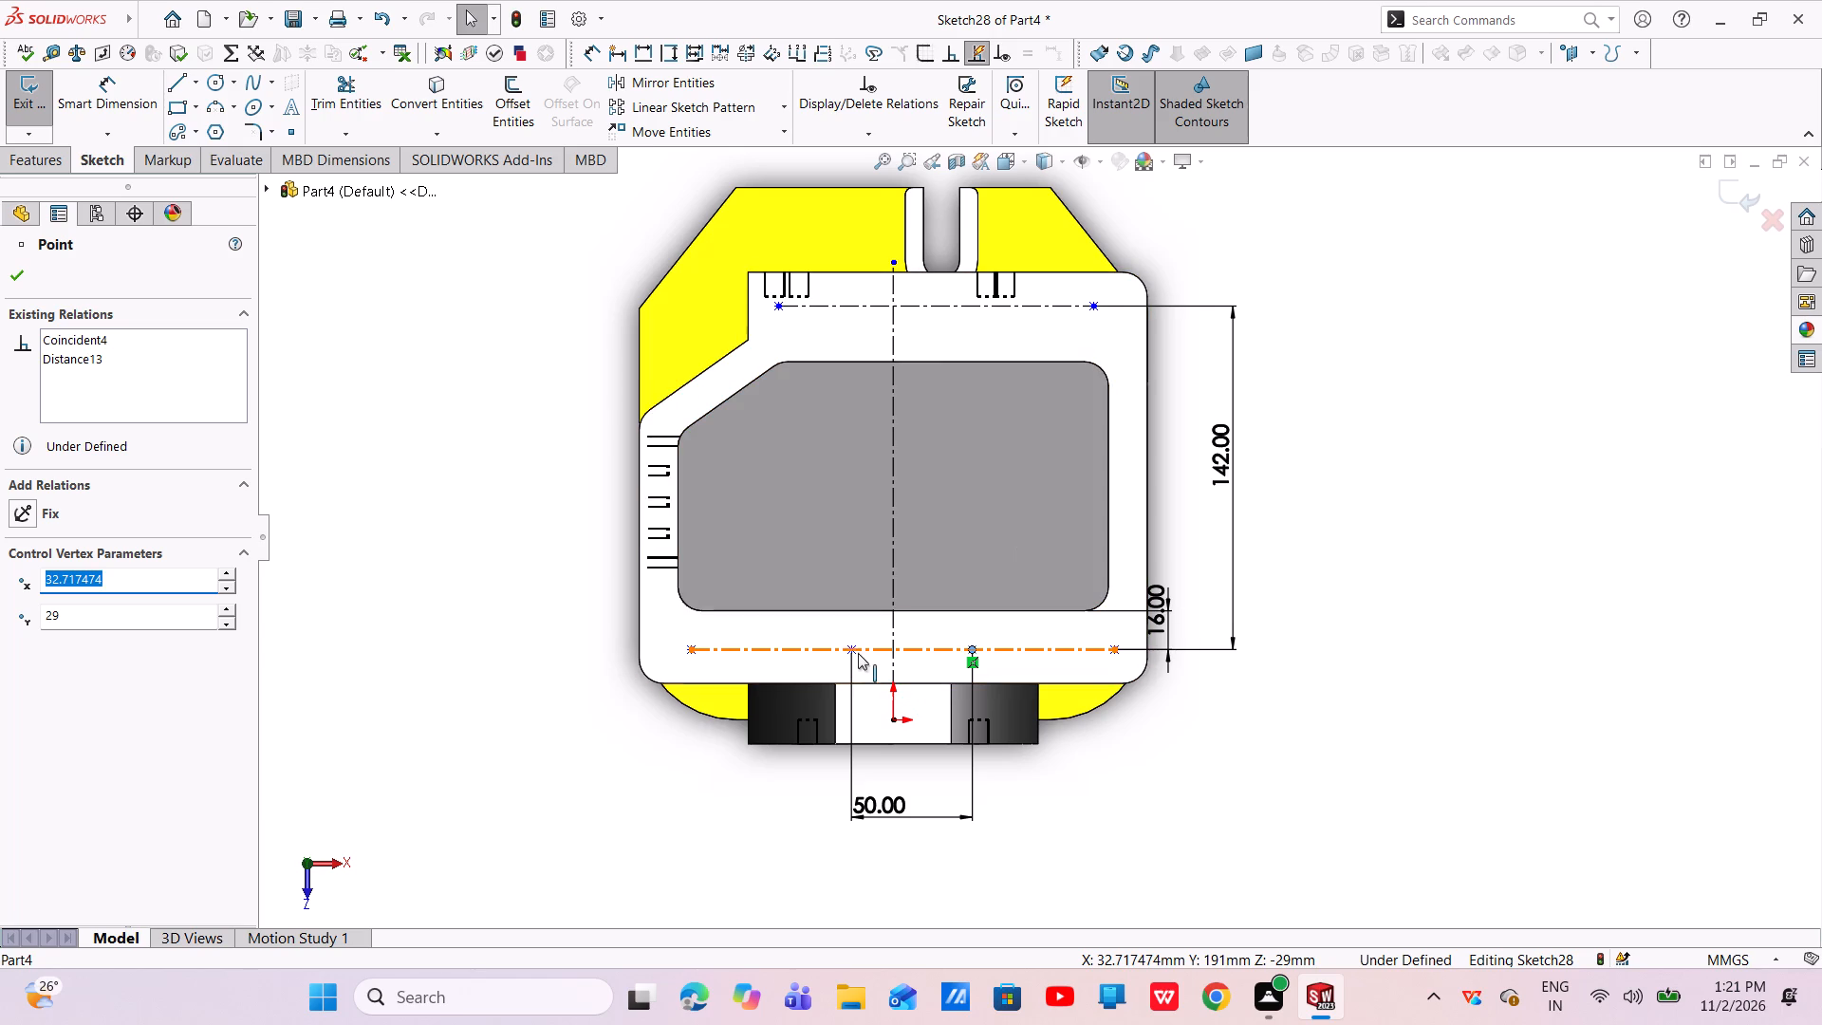
left_click(851, 648, "ctrl")
left_click(891, 615, "ctrl")
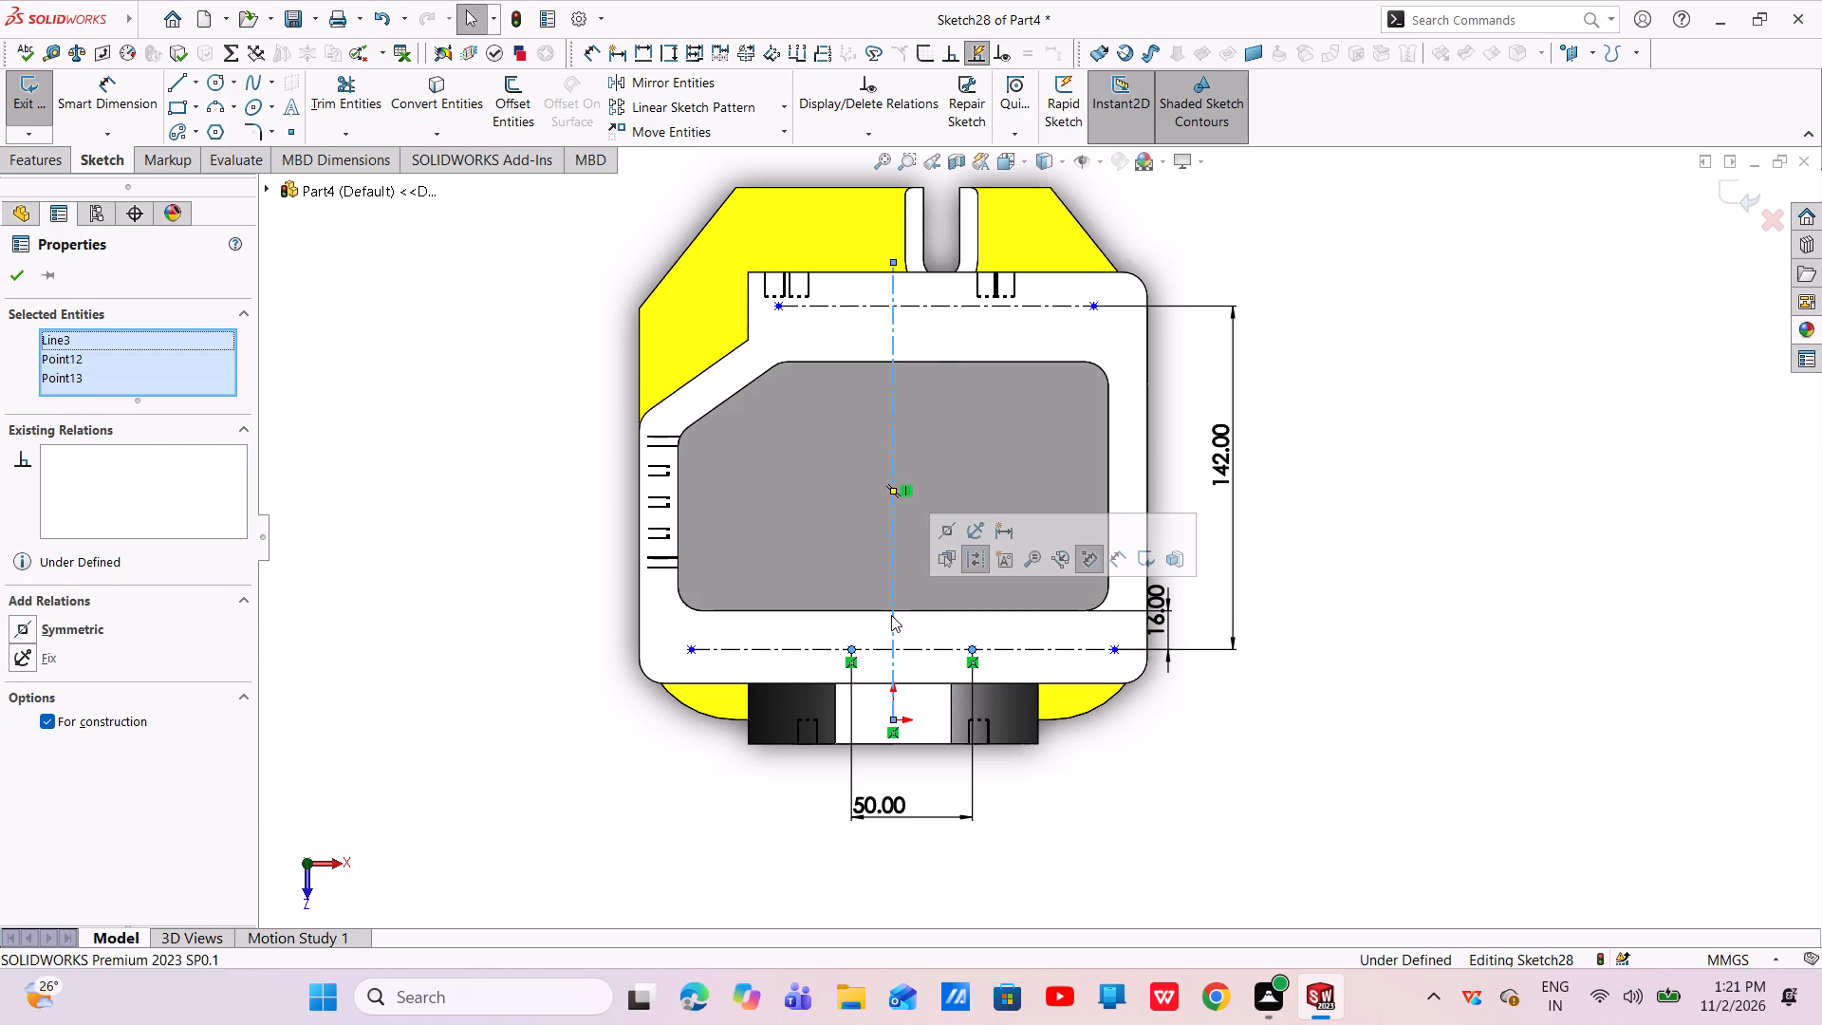
left_click(948, 533)
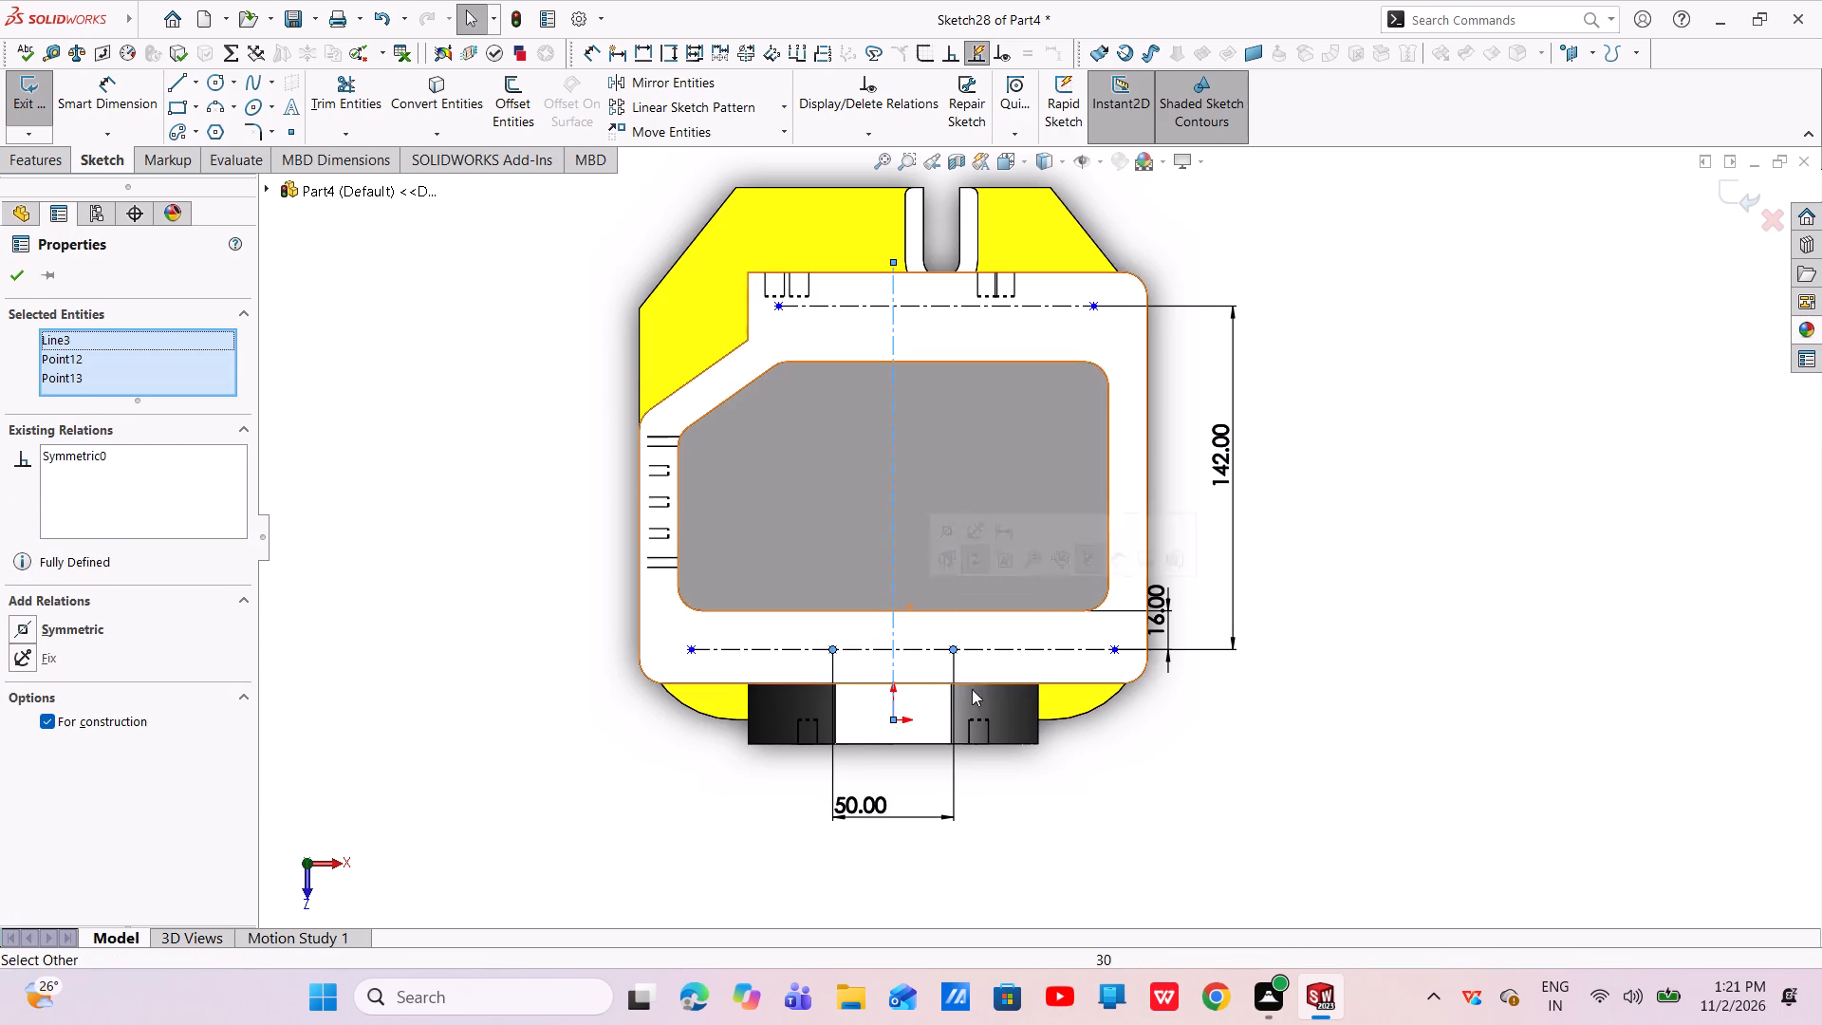
key("Escape")
key("Escape")
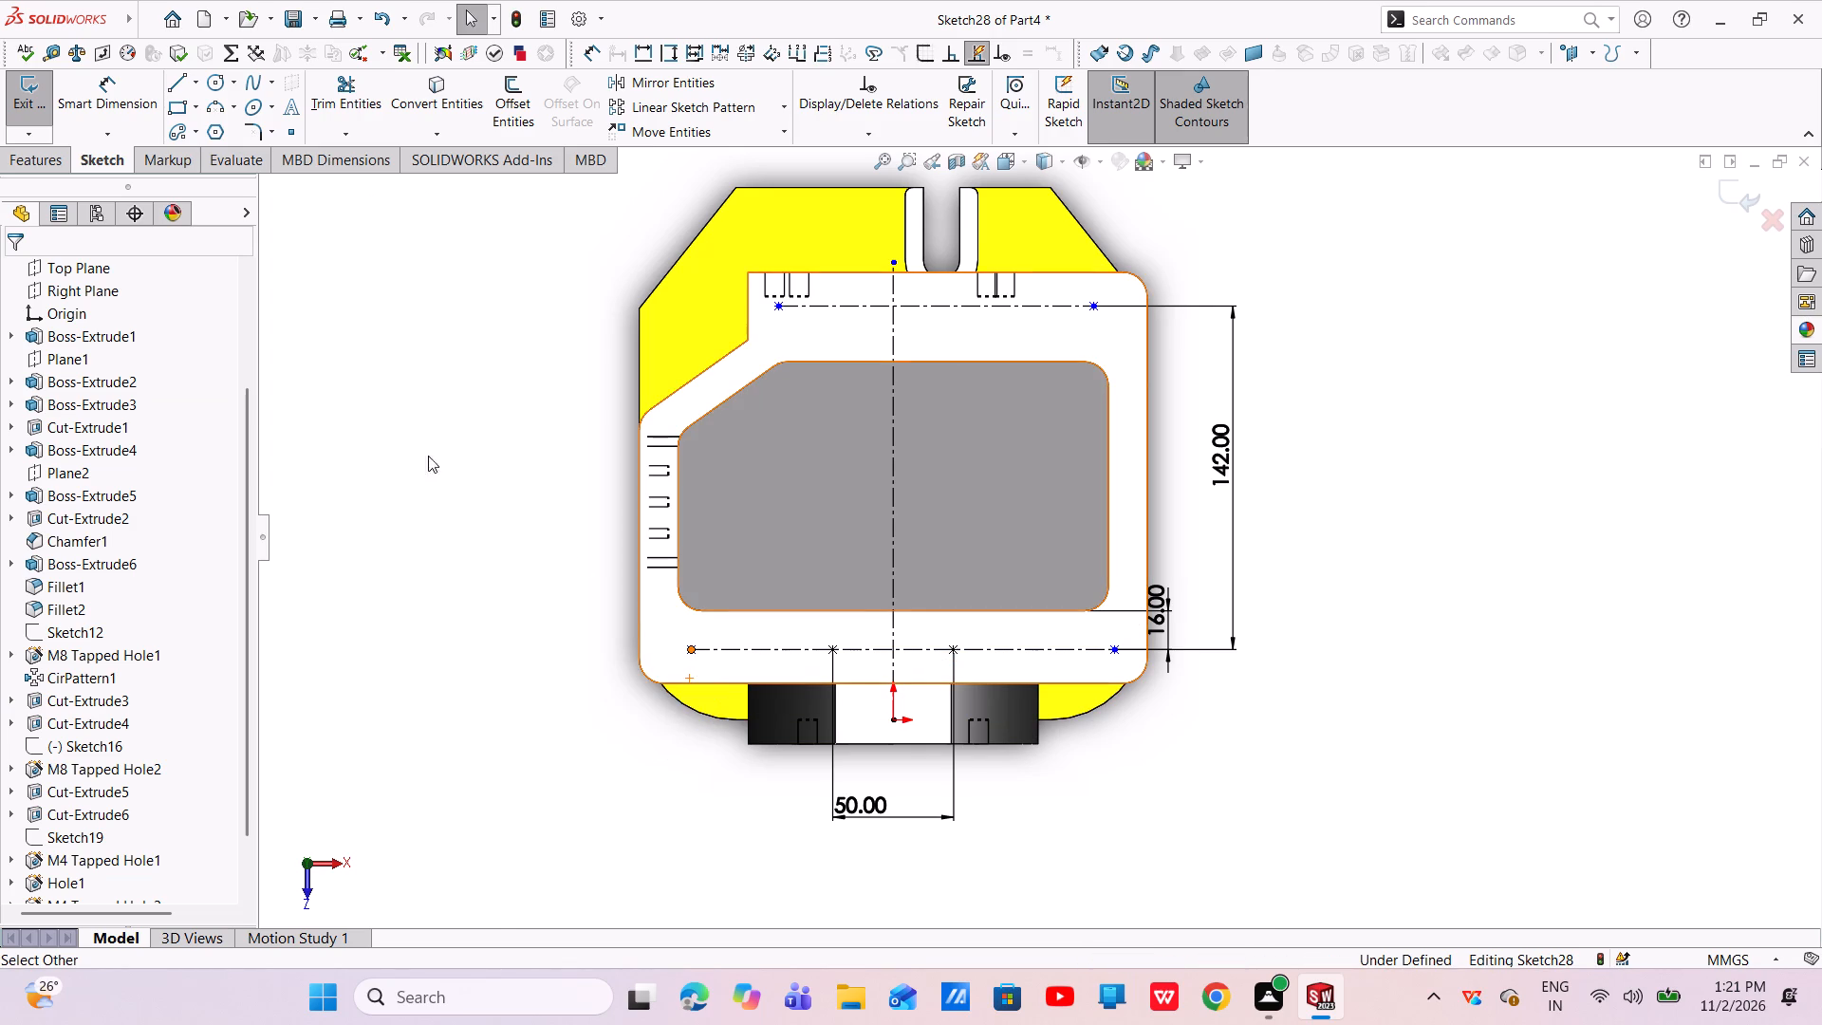
Dimension the angled-corner-side end point of the origin-side rim centerline 50 mm from its adjacent inner point.
left_click(98, 108)
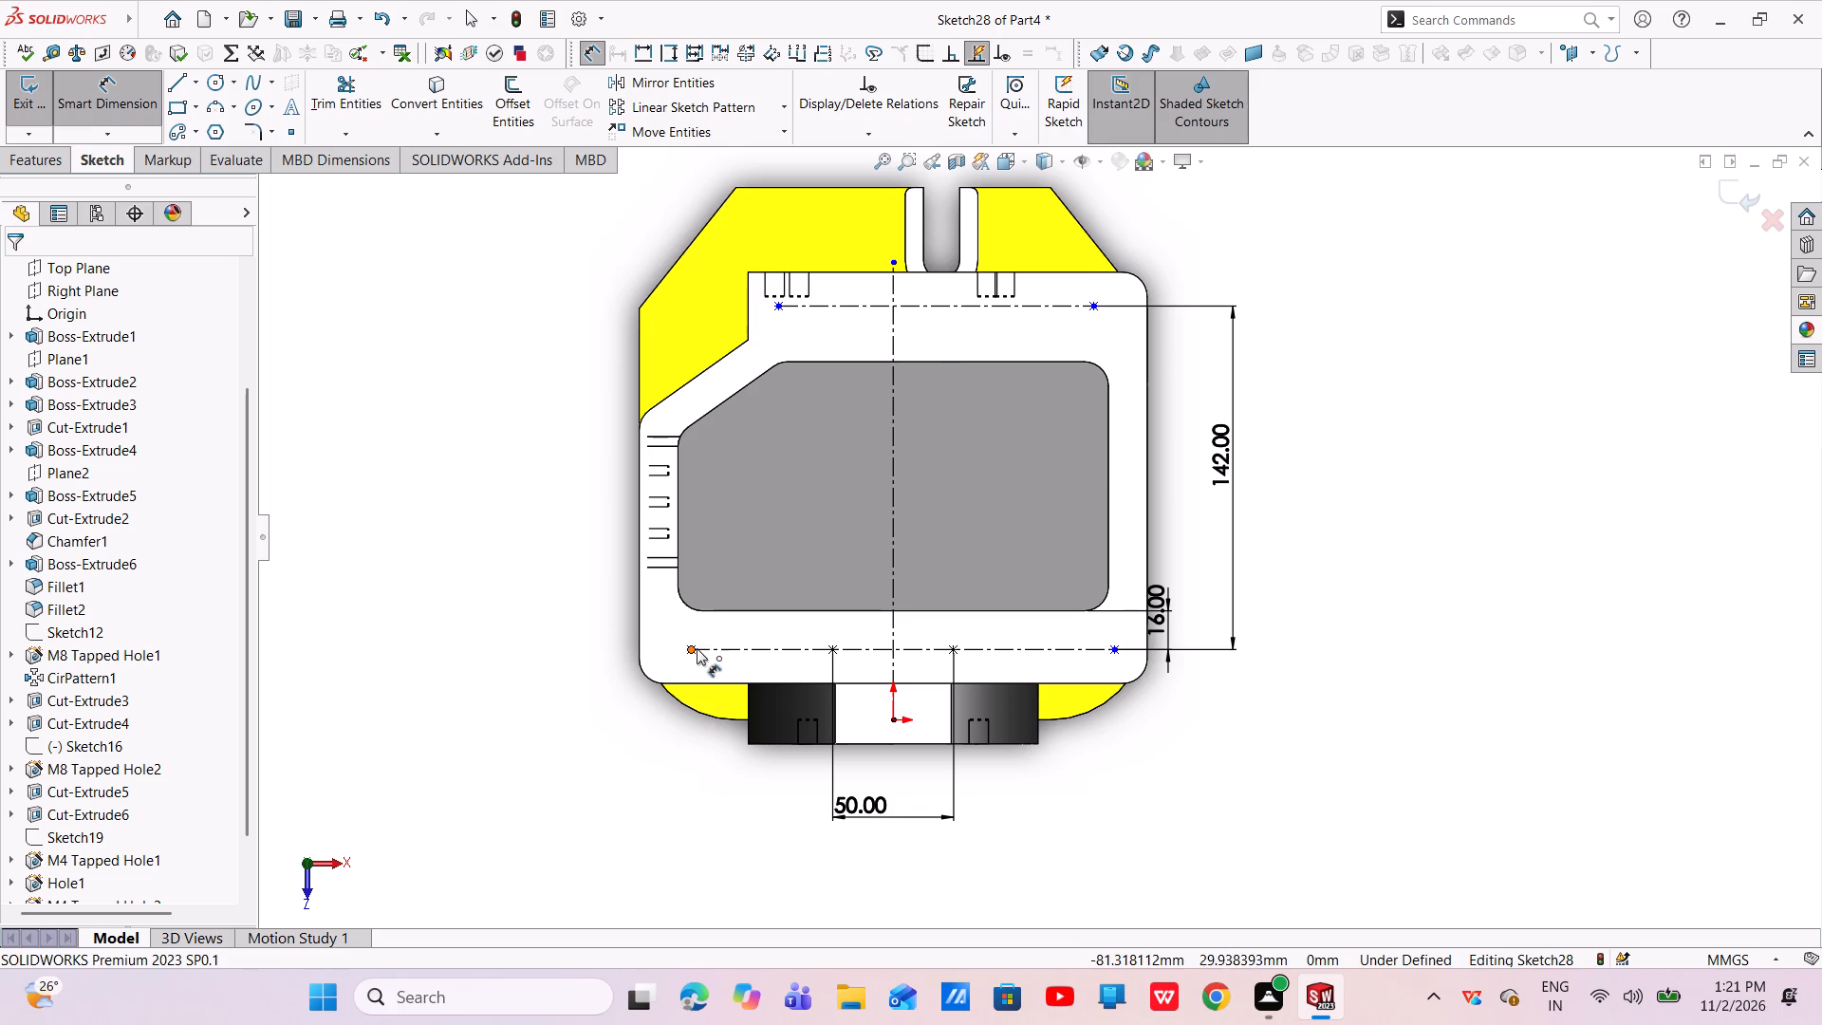
left_click(686, 648)
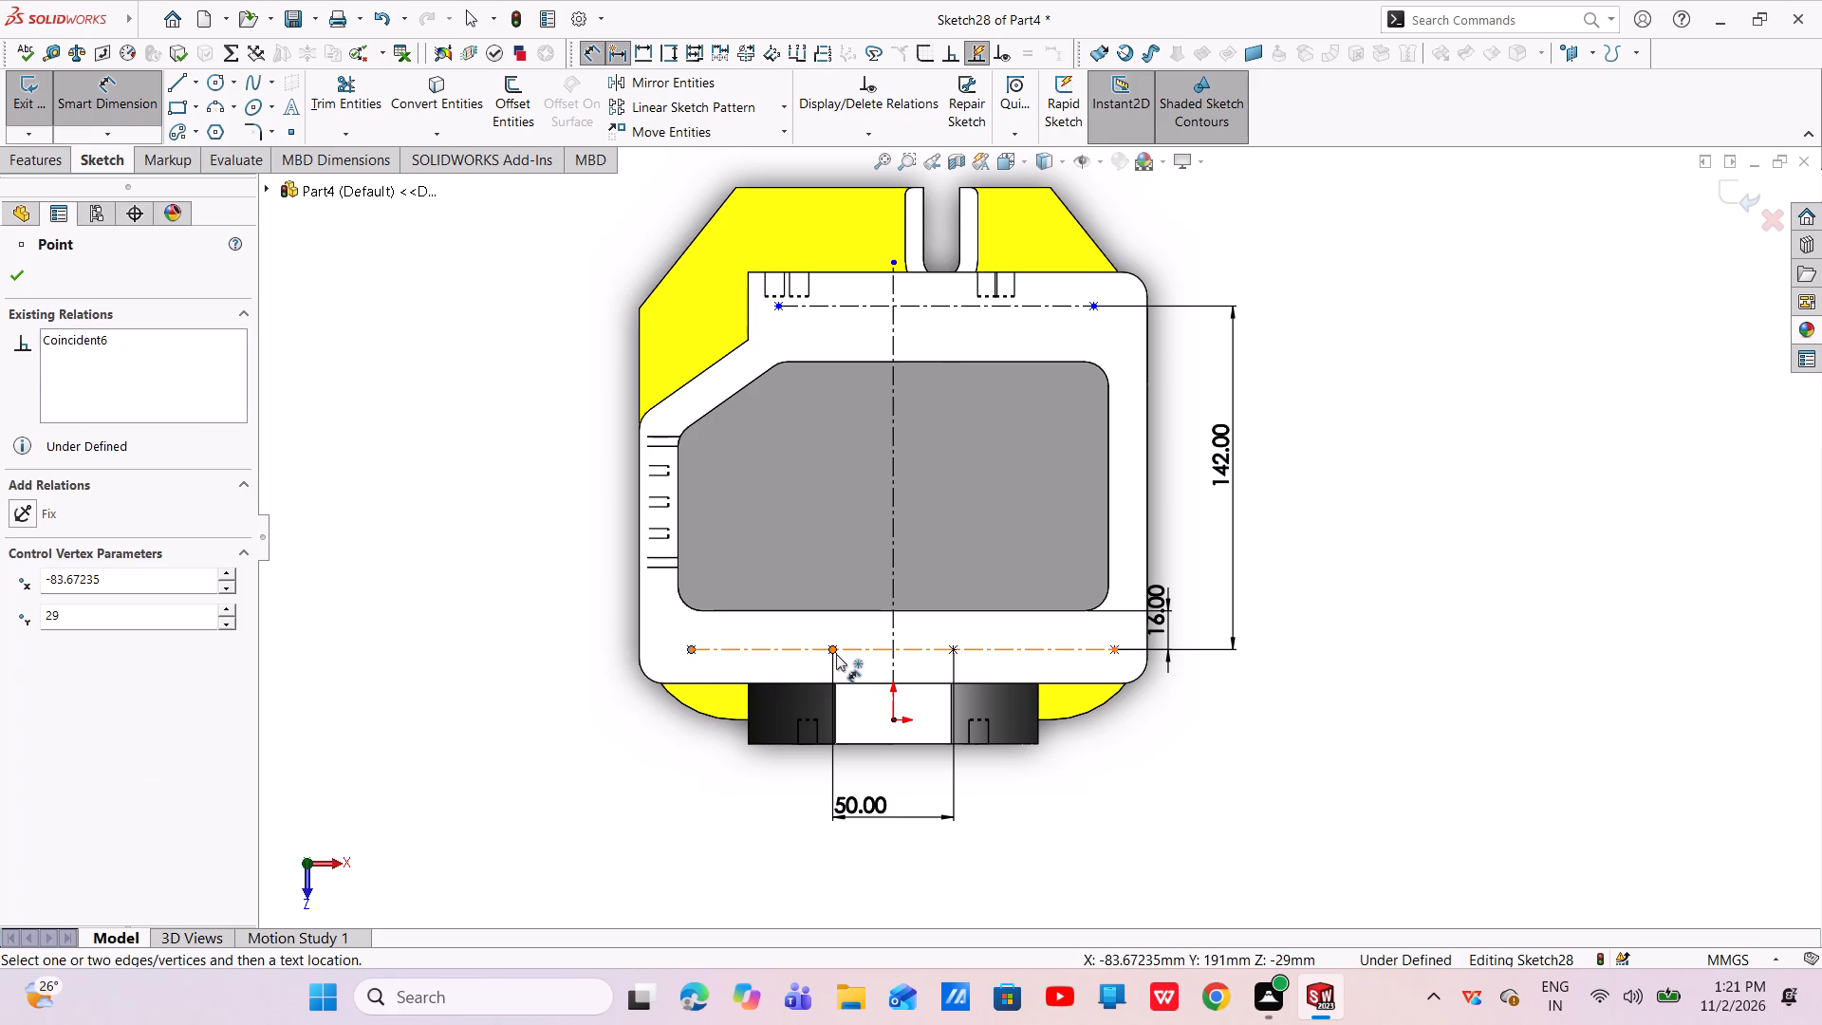
left_click(836, 654)
left_click(762, 829)
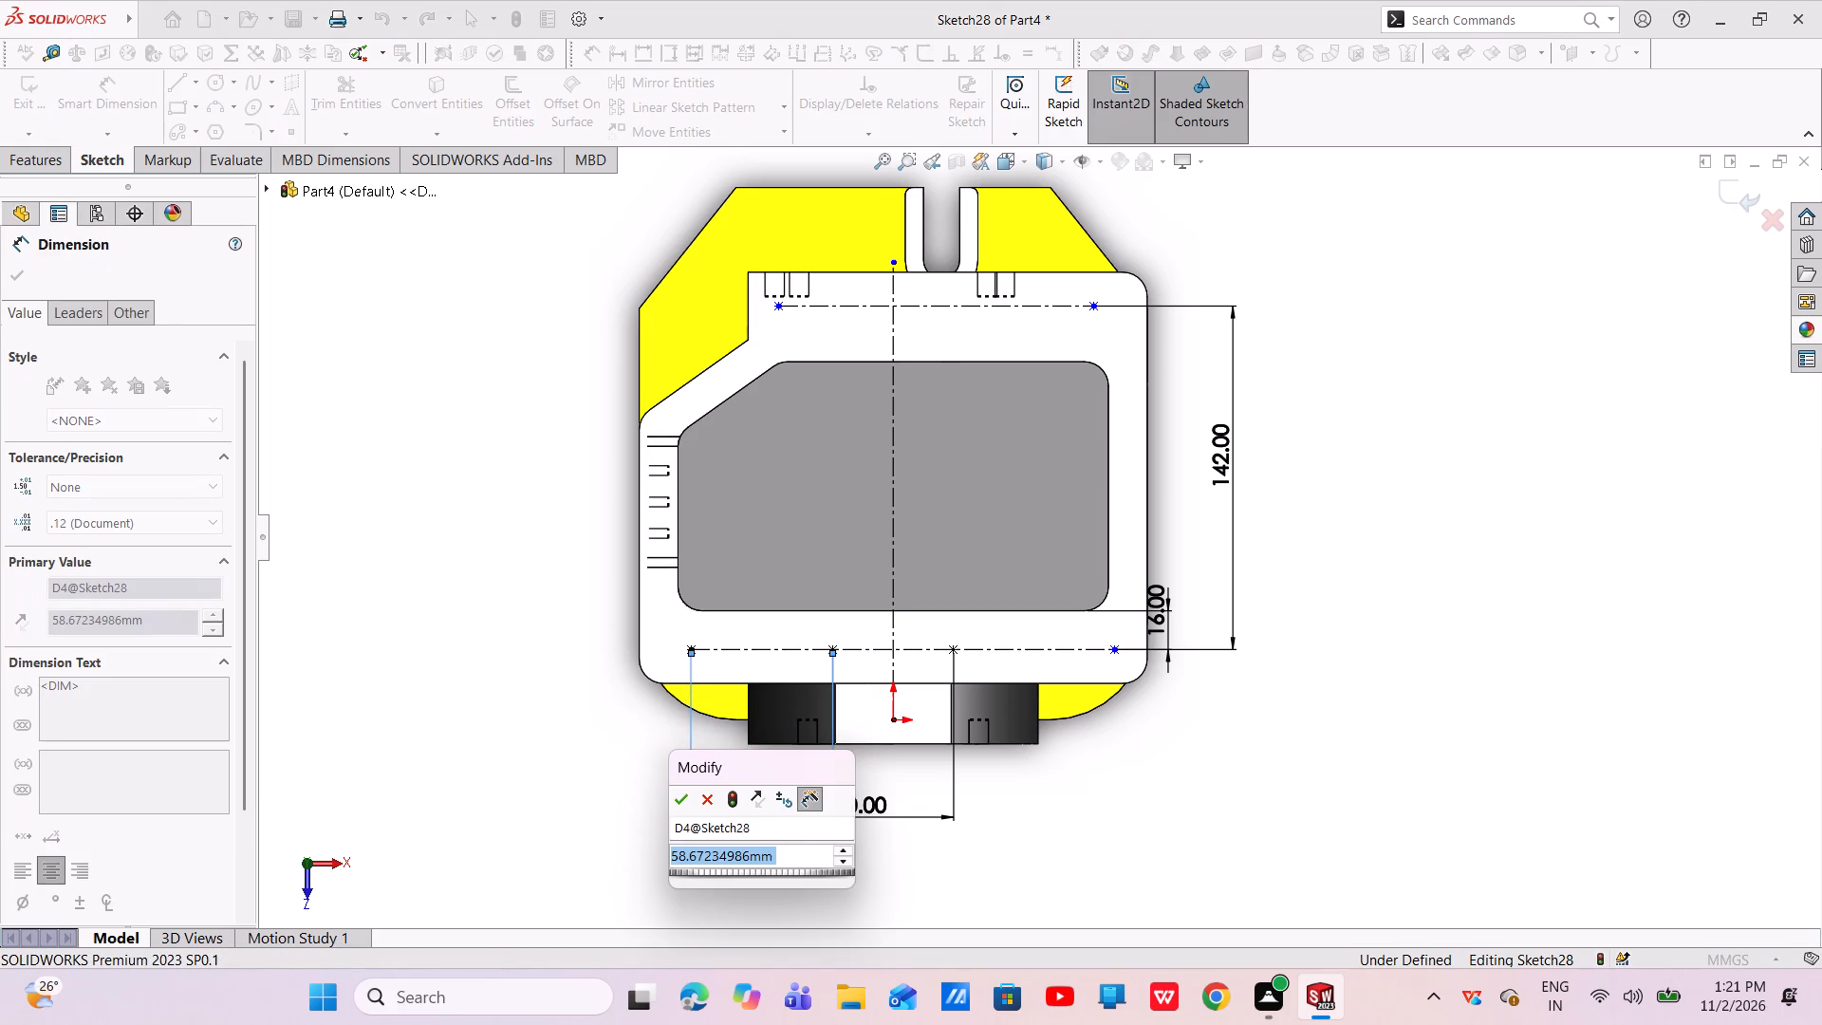
key("BackSpace")
key("5")
key("0")
key("Return")
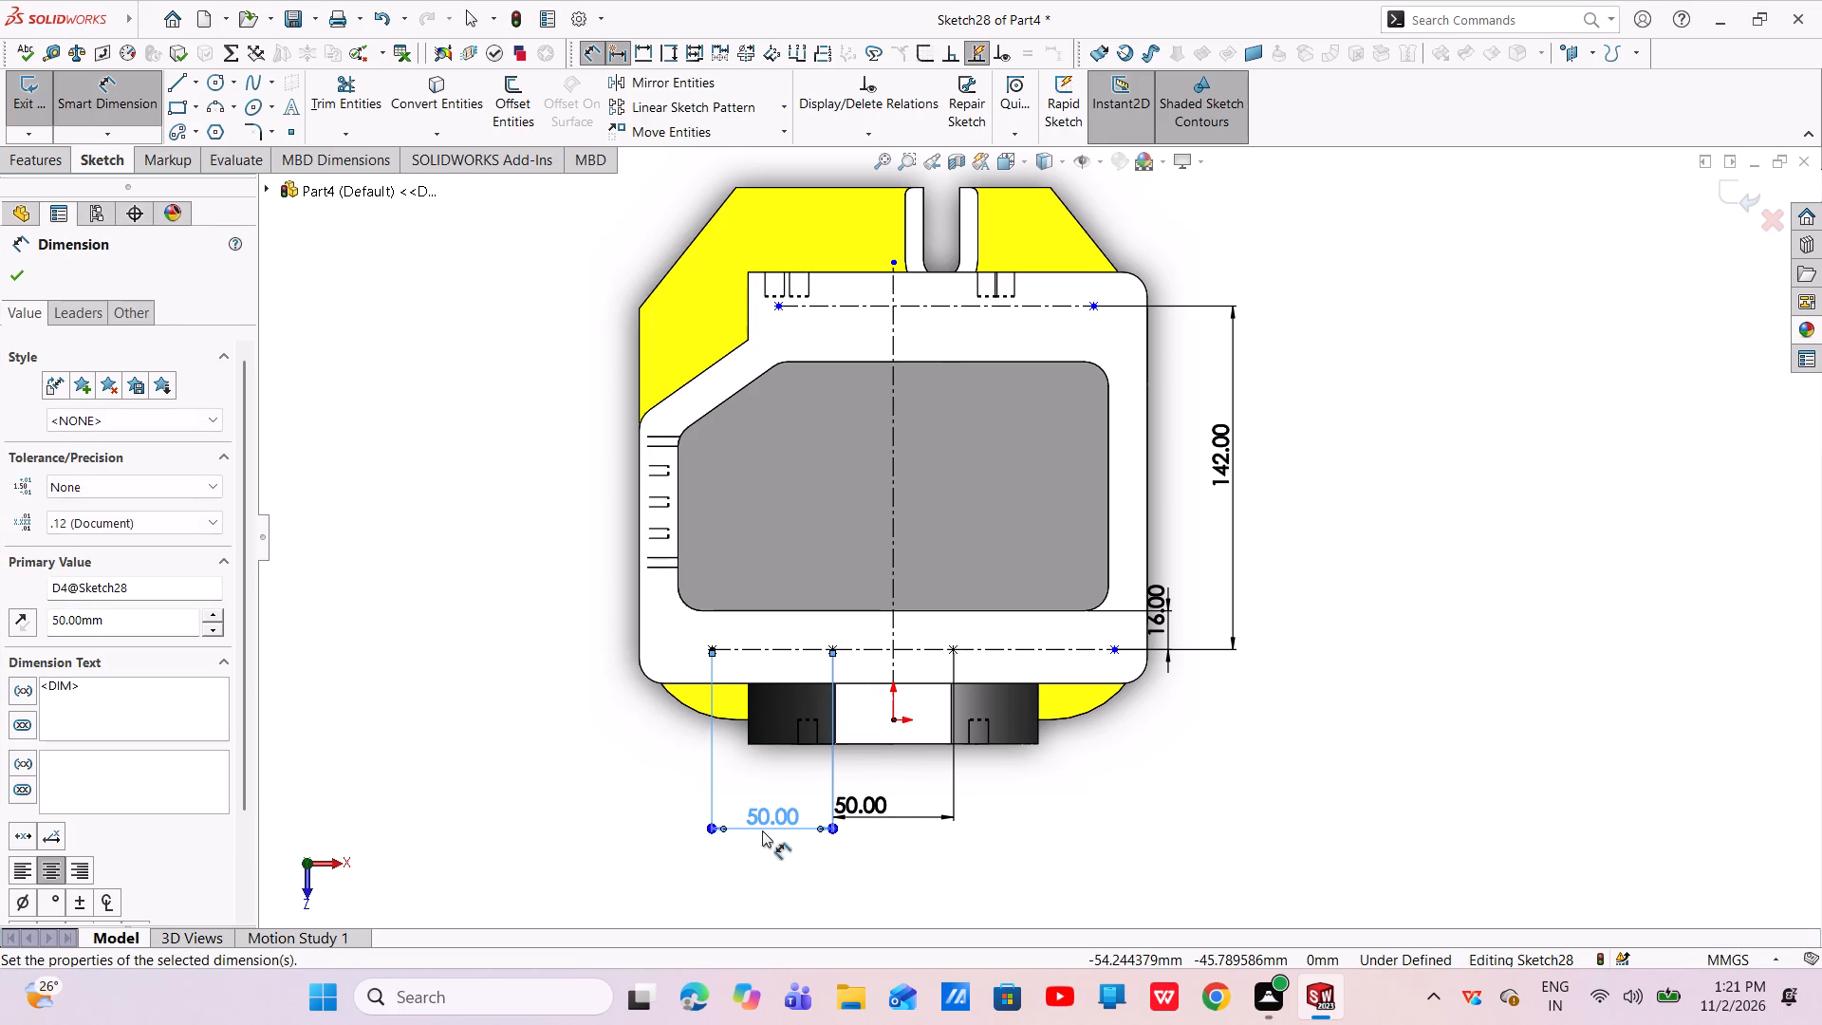
Dimension the opposite end point of the origin-side rim centerline 60 mm from its adjacent inner point.
left_click(1112, 653)
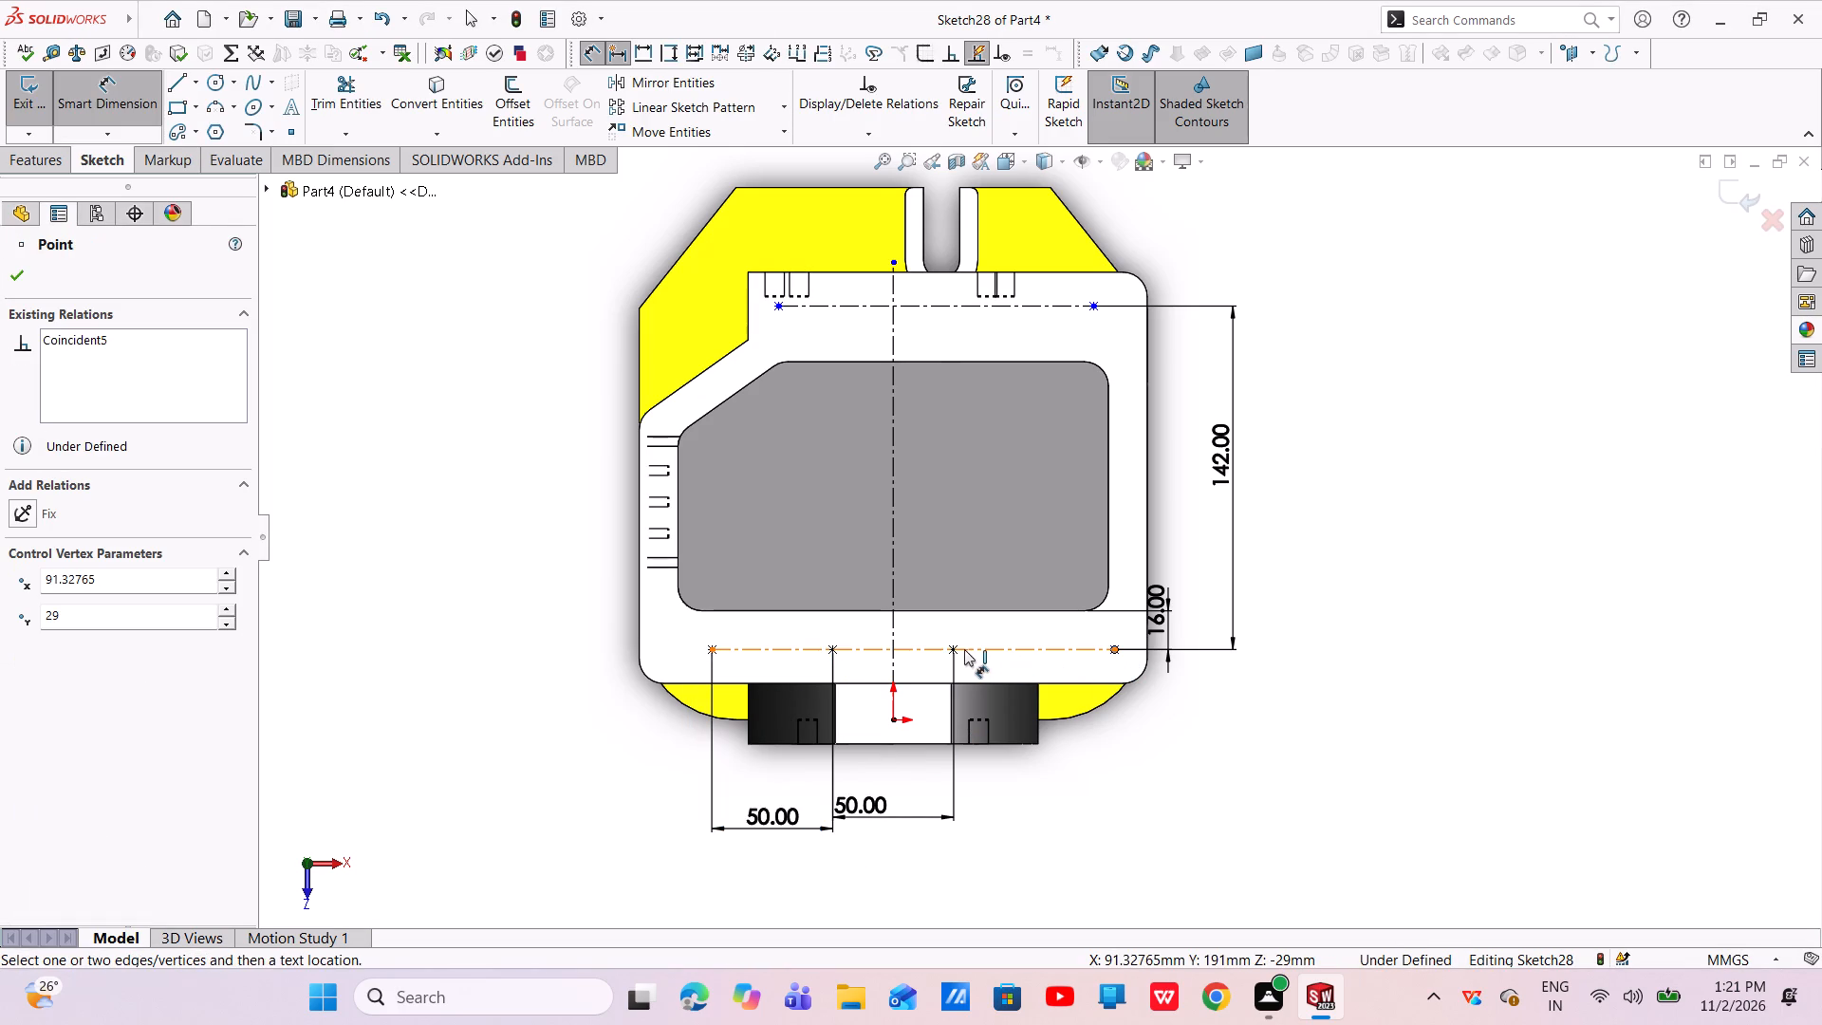
left_click(953, 649)
left_click(1032, 789)
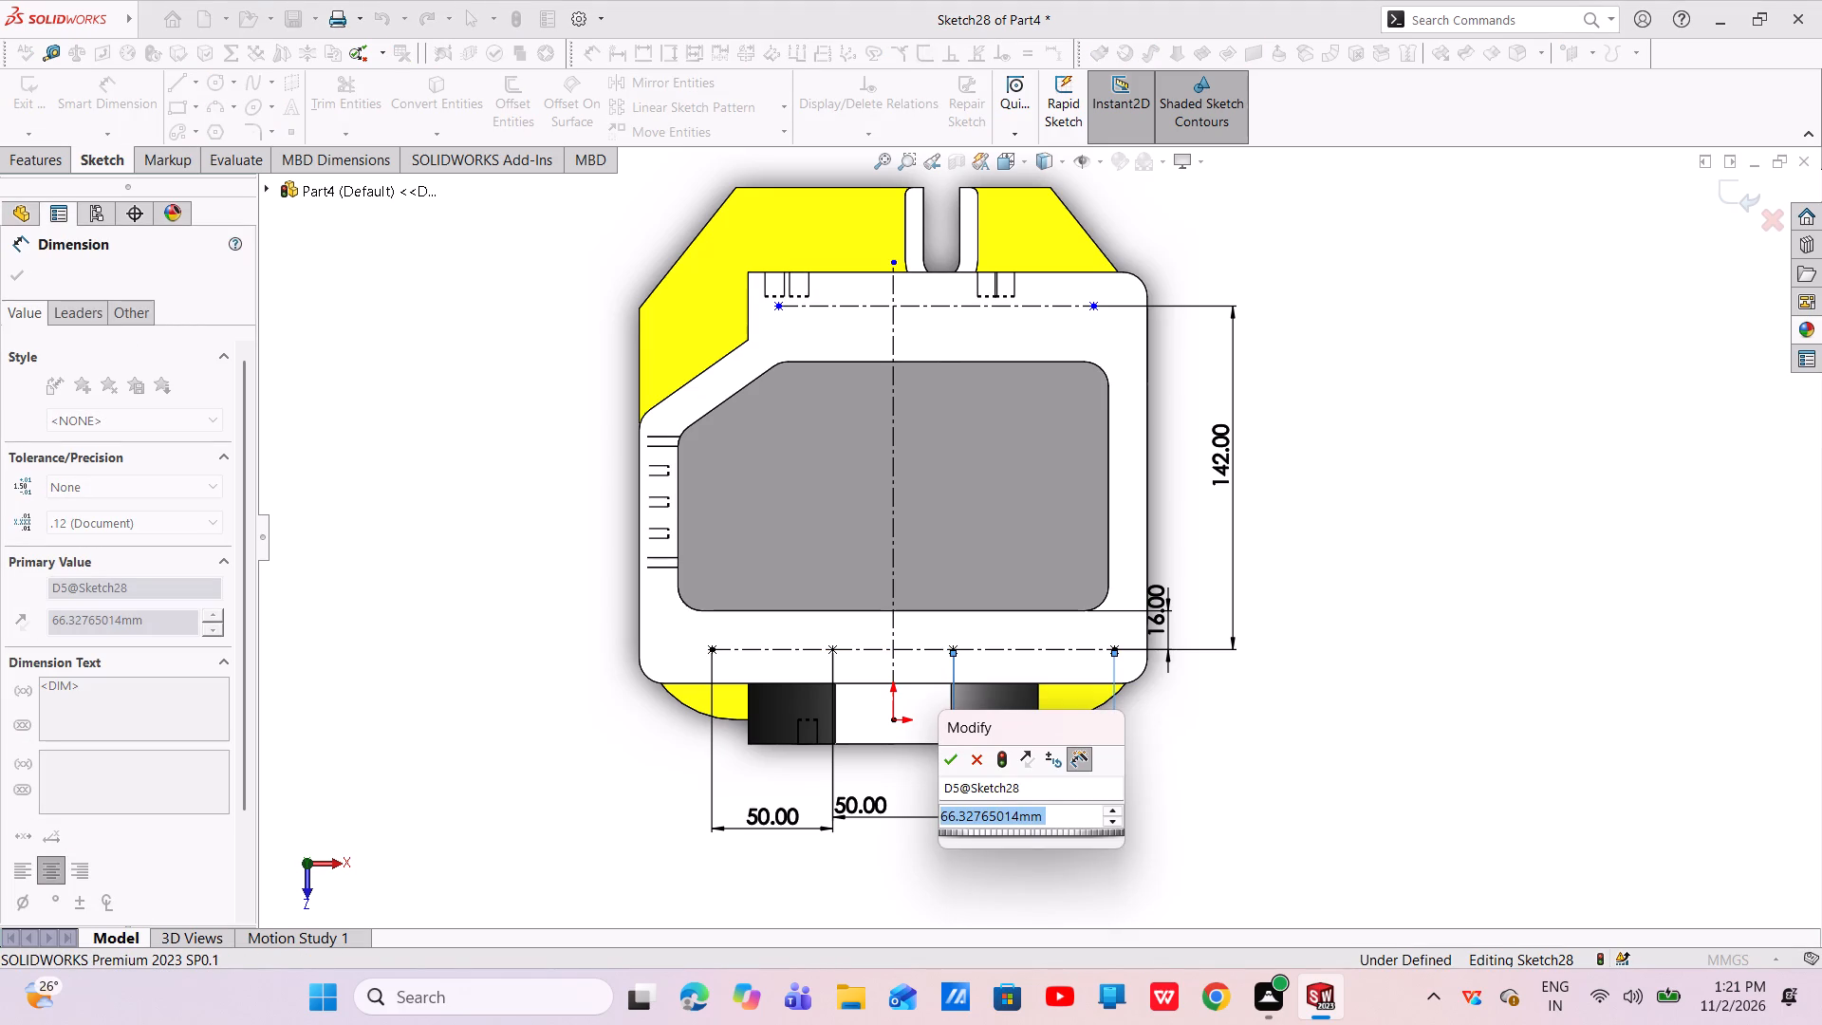
key("BackSpace")
type("60")
key("Return")
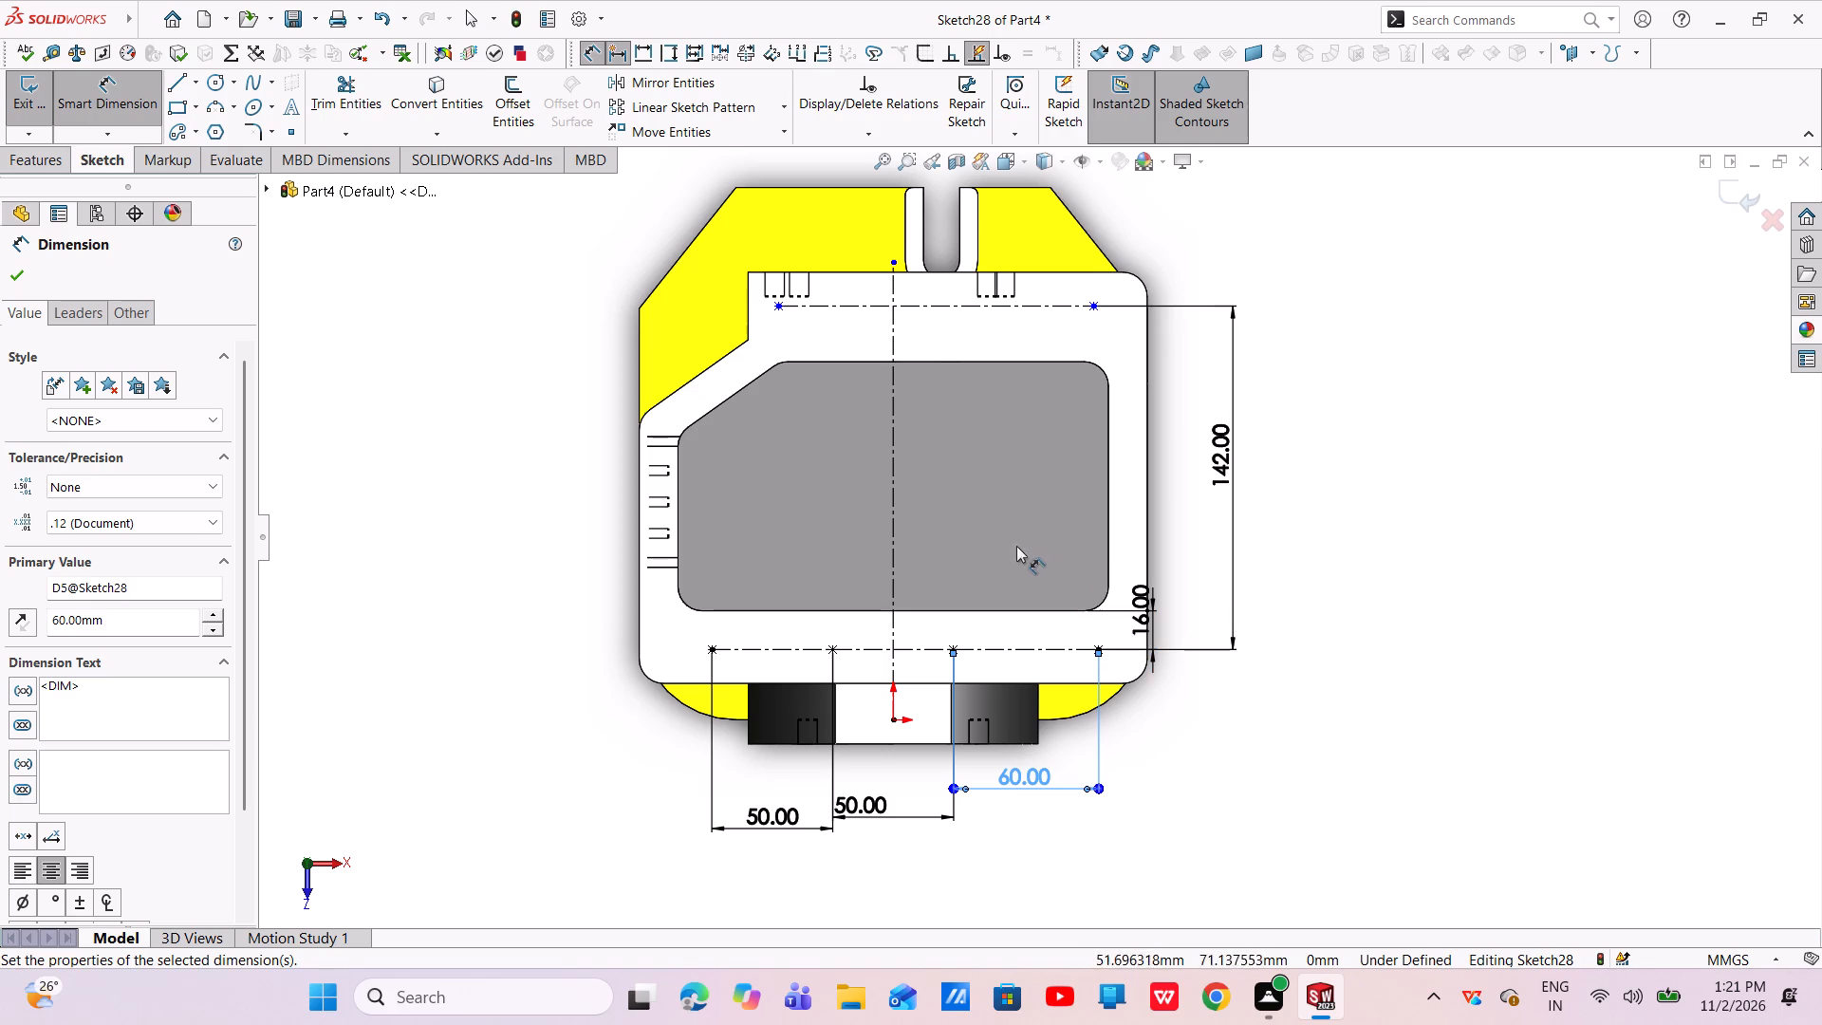
Place sketch points on the slot-side rim centerline: one about 12 mm from the vertical centerline, away from the angled corner, and one at each end.
scroll(952, 272, "down", 4)
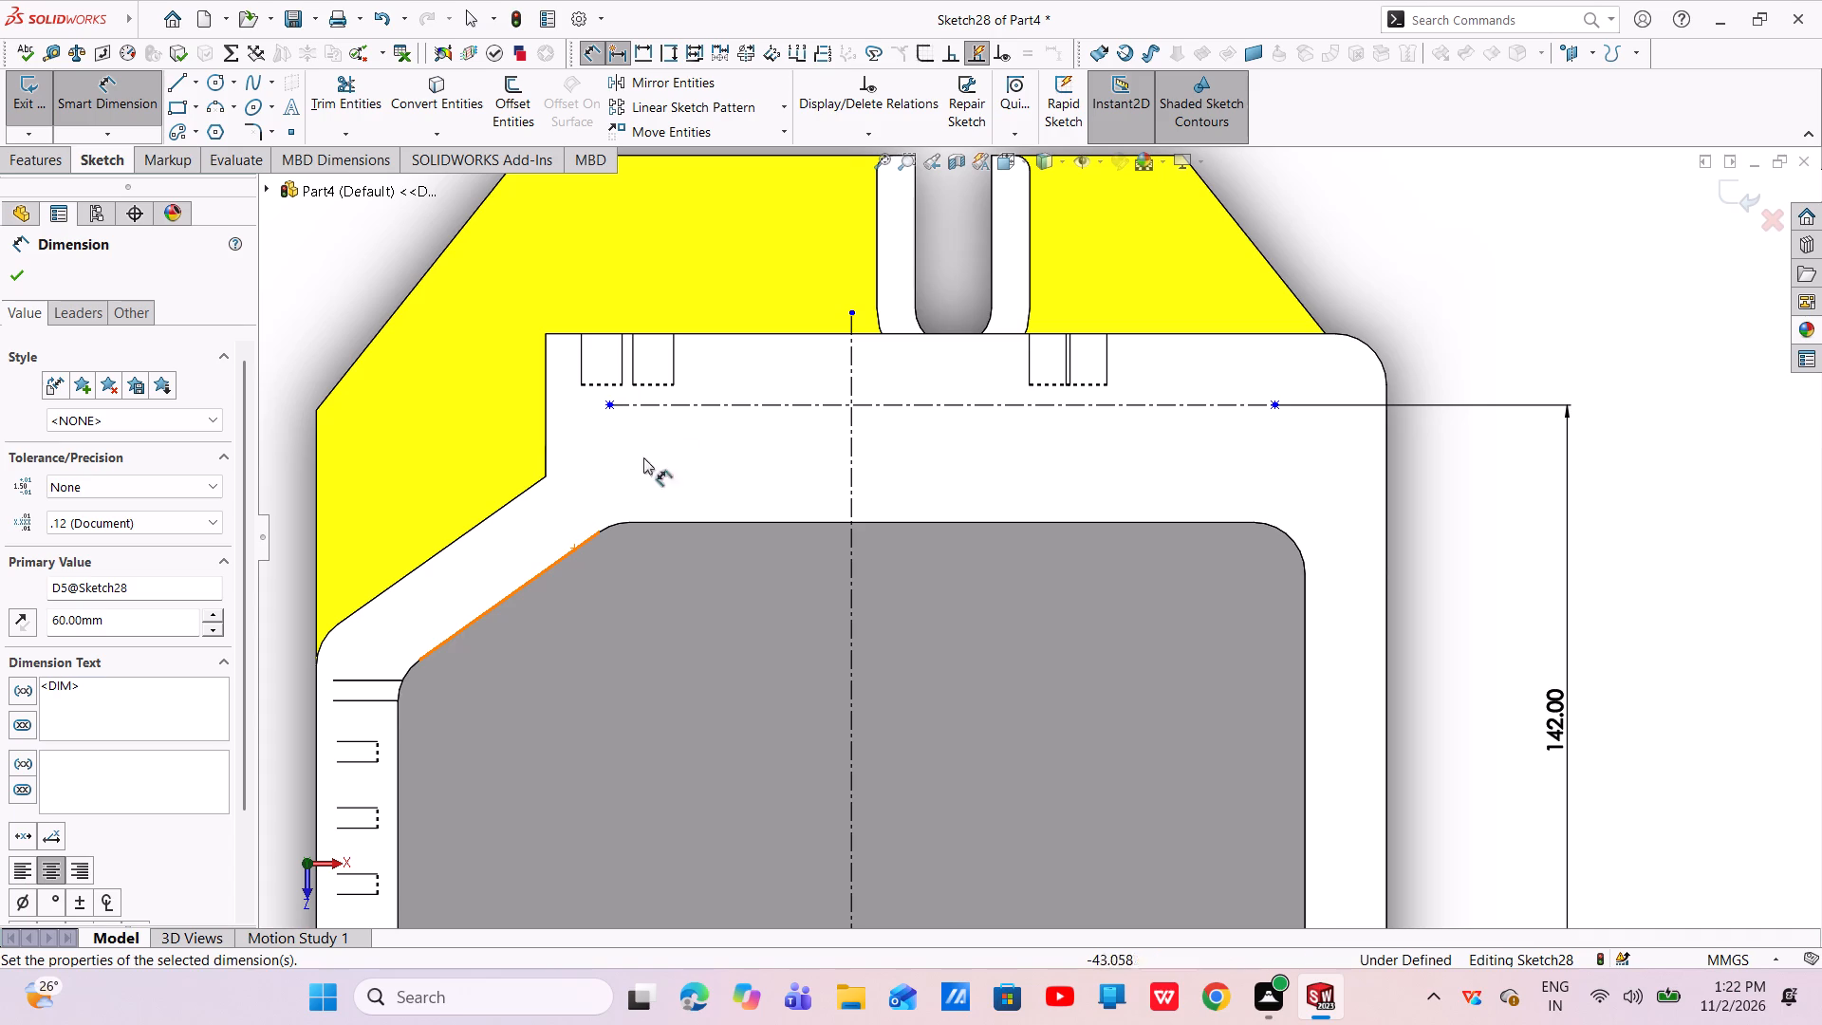
left_click(288, 135)
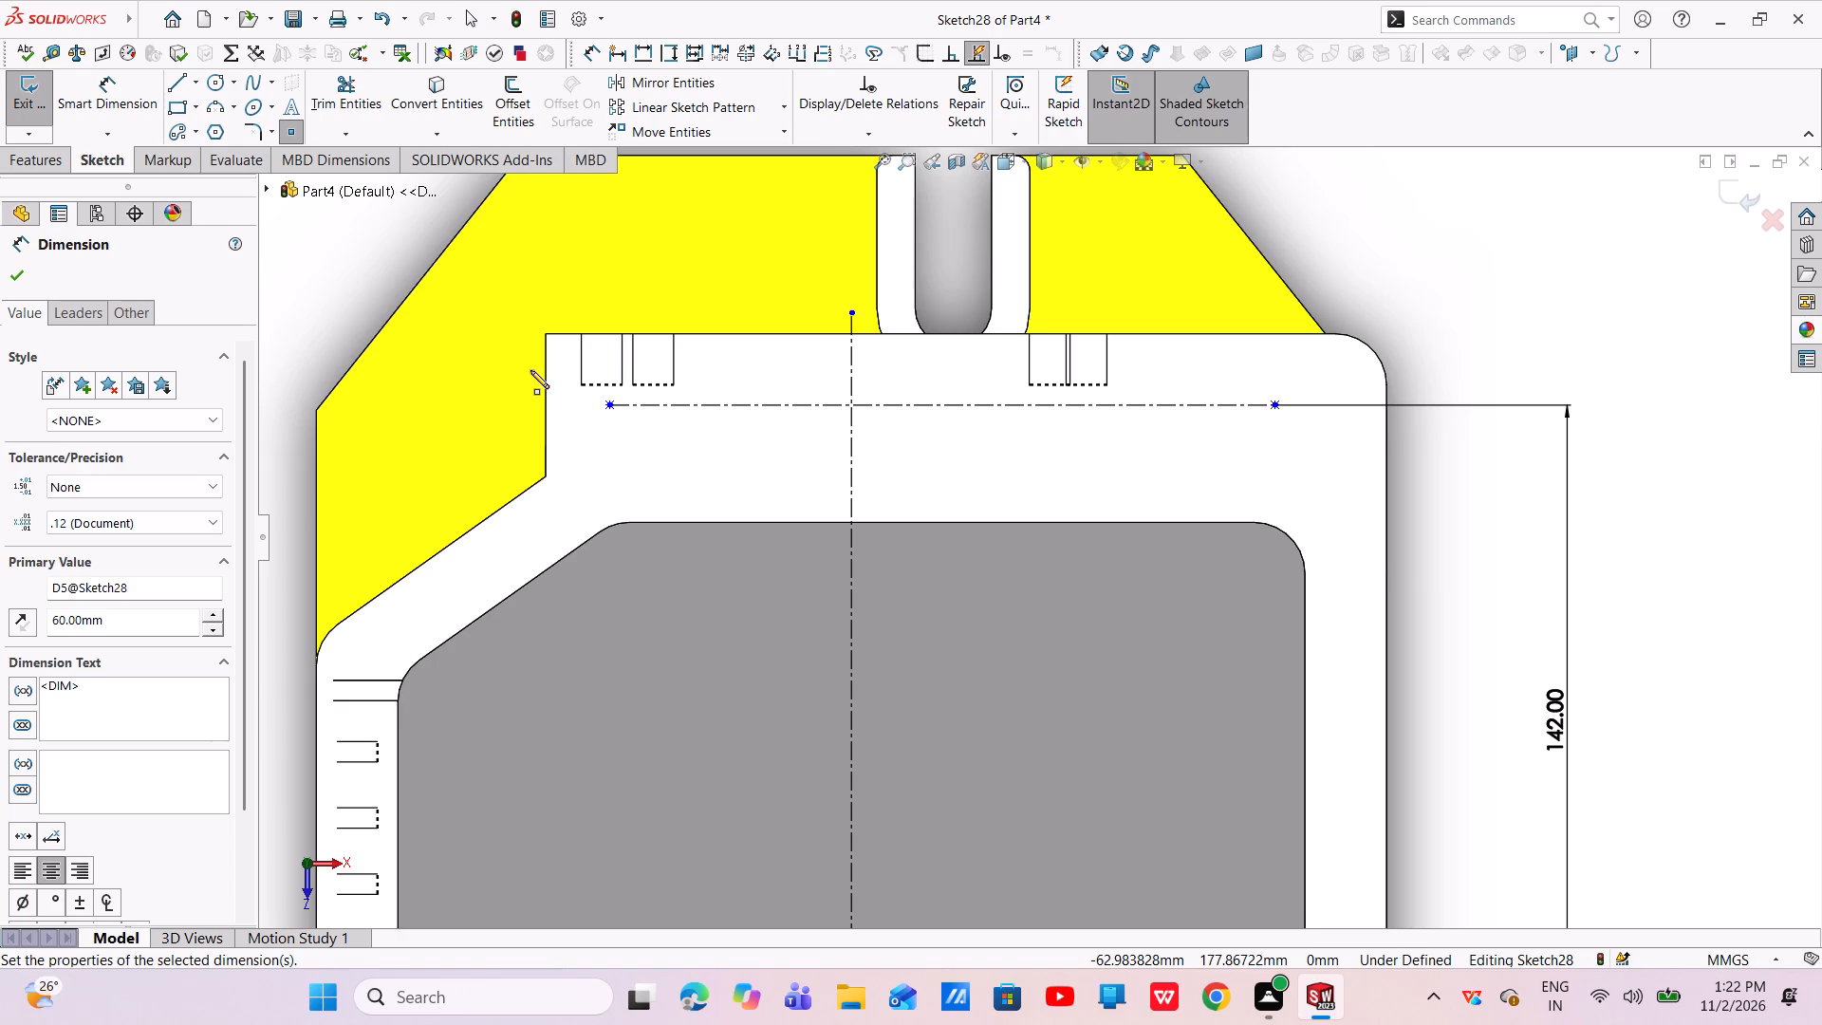
left_click(912, 403)
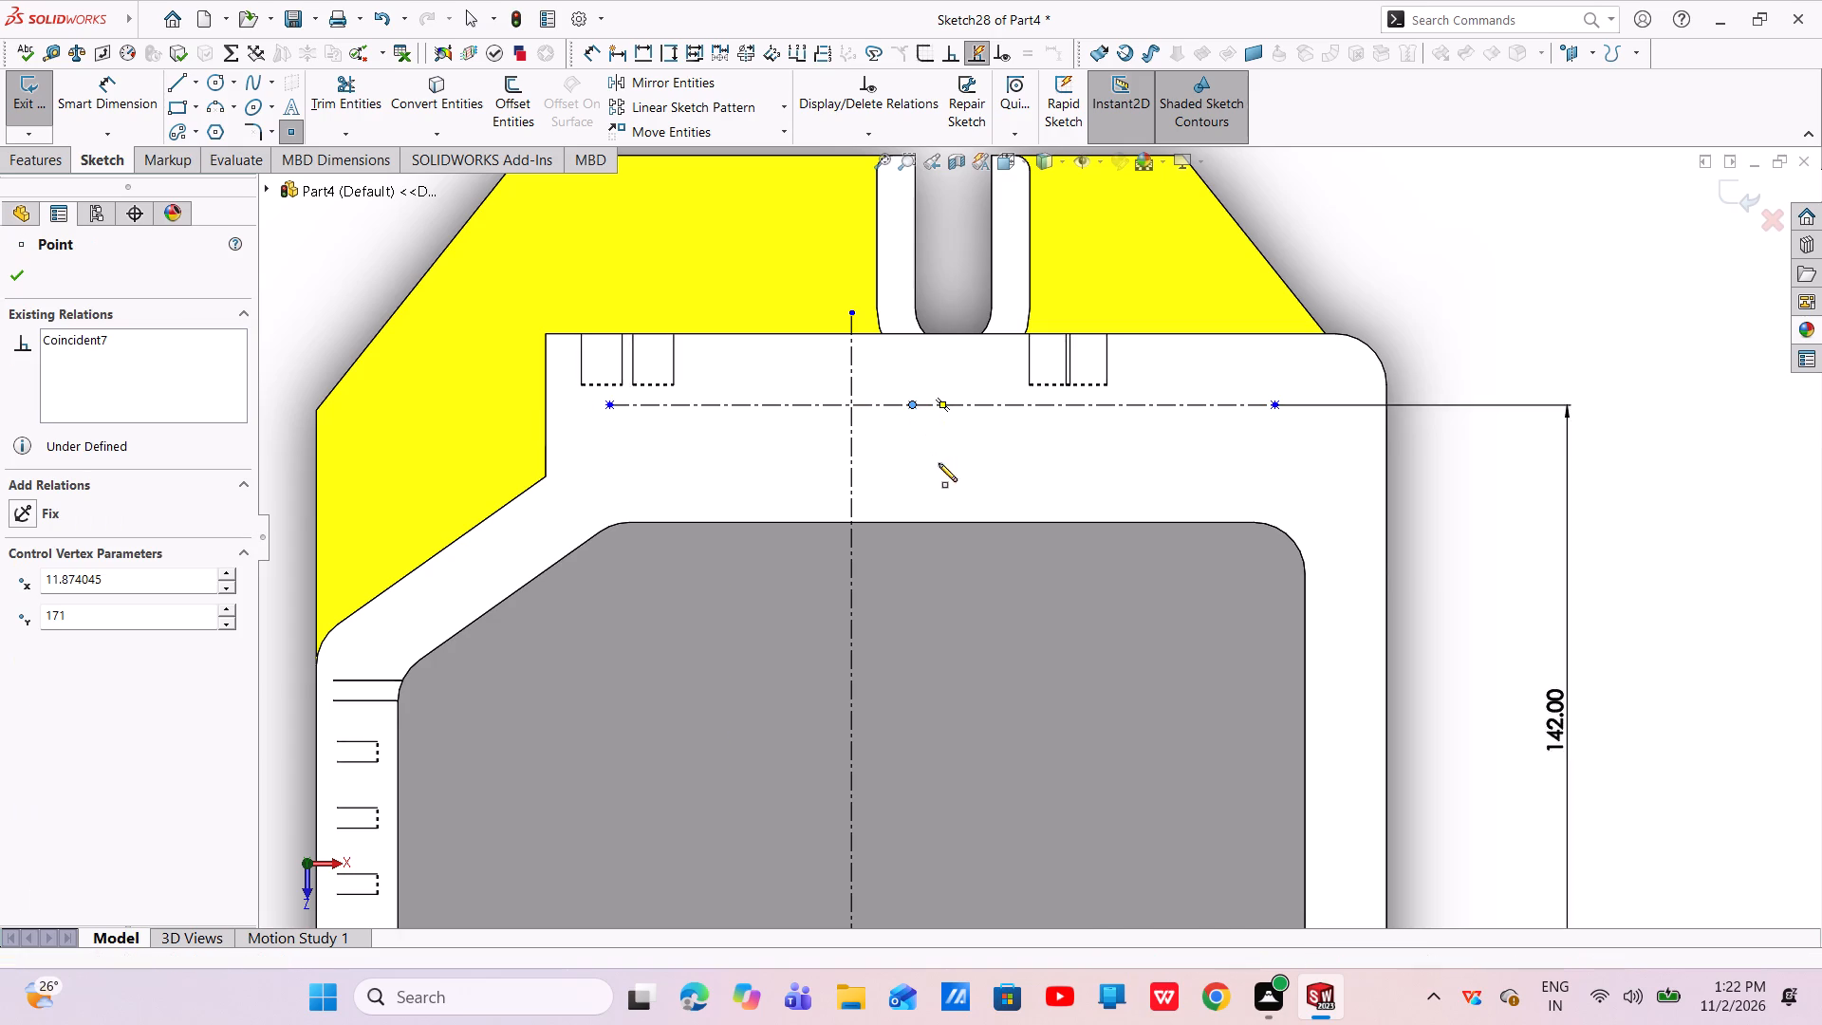
right_click(946, 490)
left_click(982, 500)
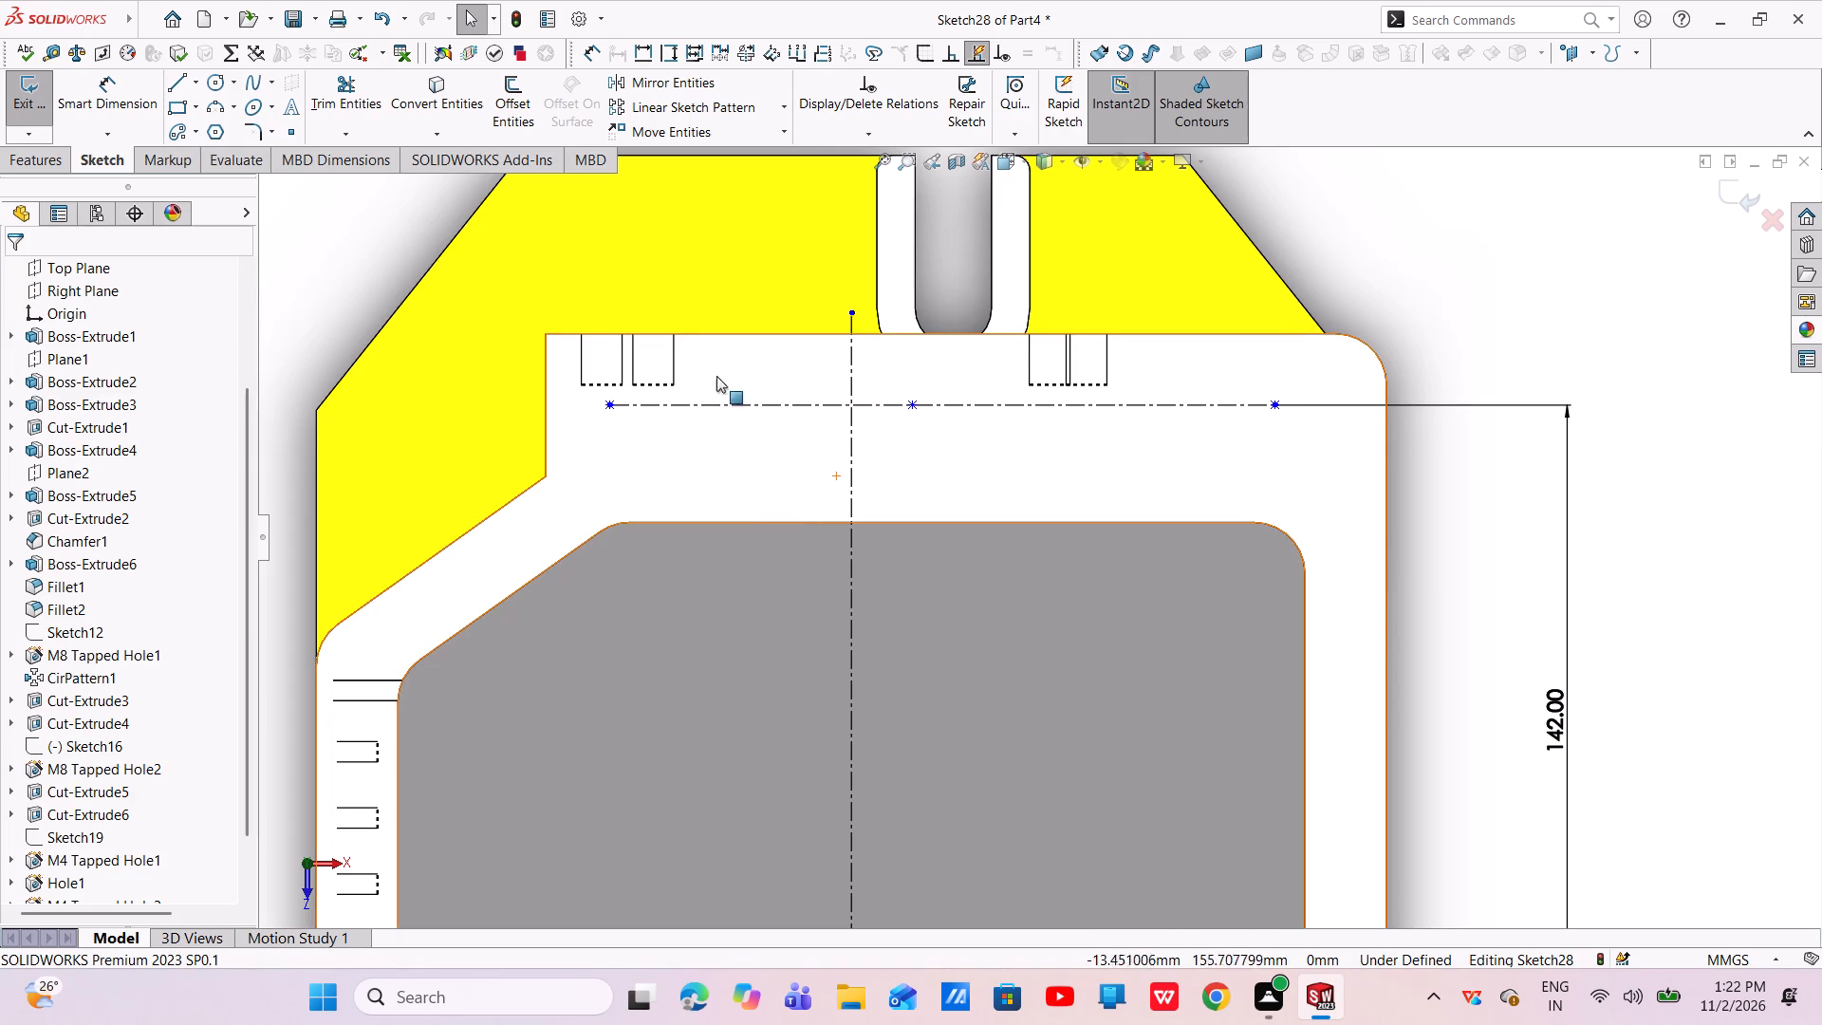
left_click(291, 131)
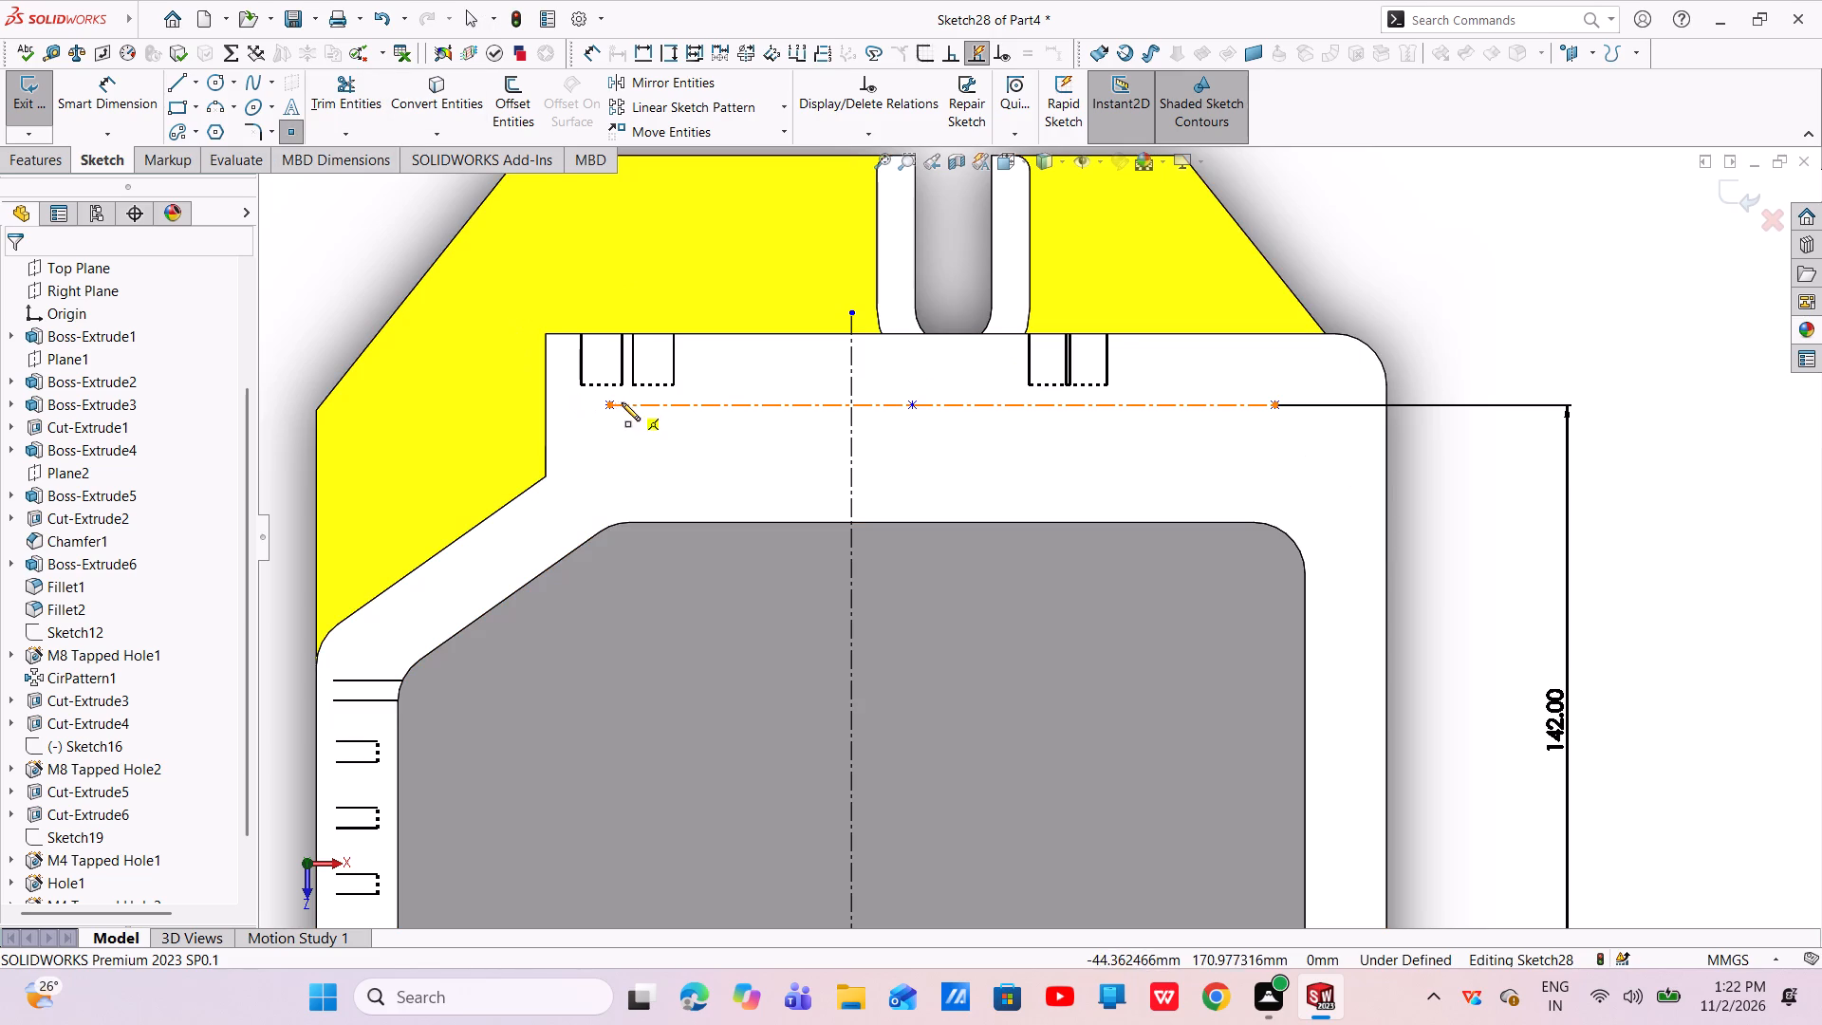
left_click(611, 405)
left_click(1273, 408)
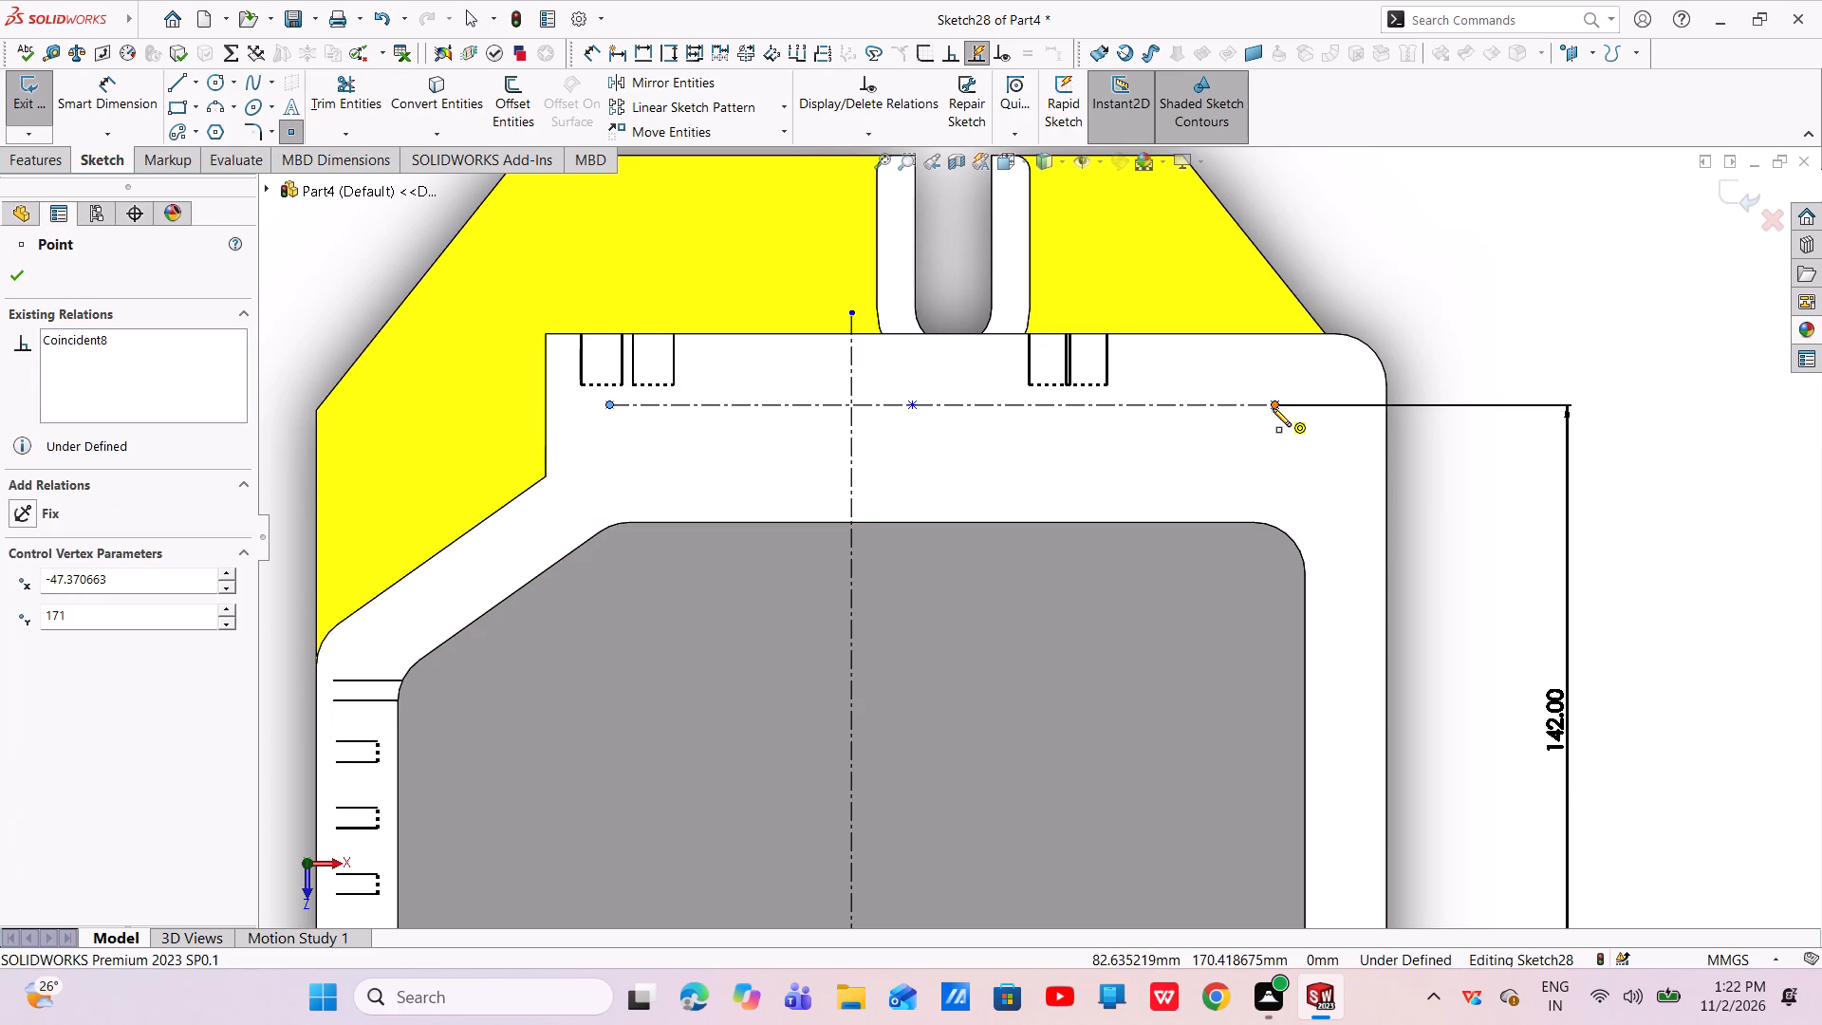
right_click(1381, 289)
left_click(1437, 302)
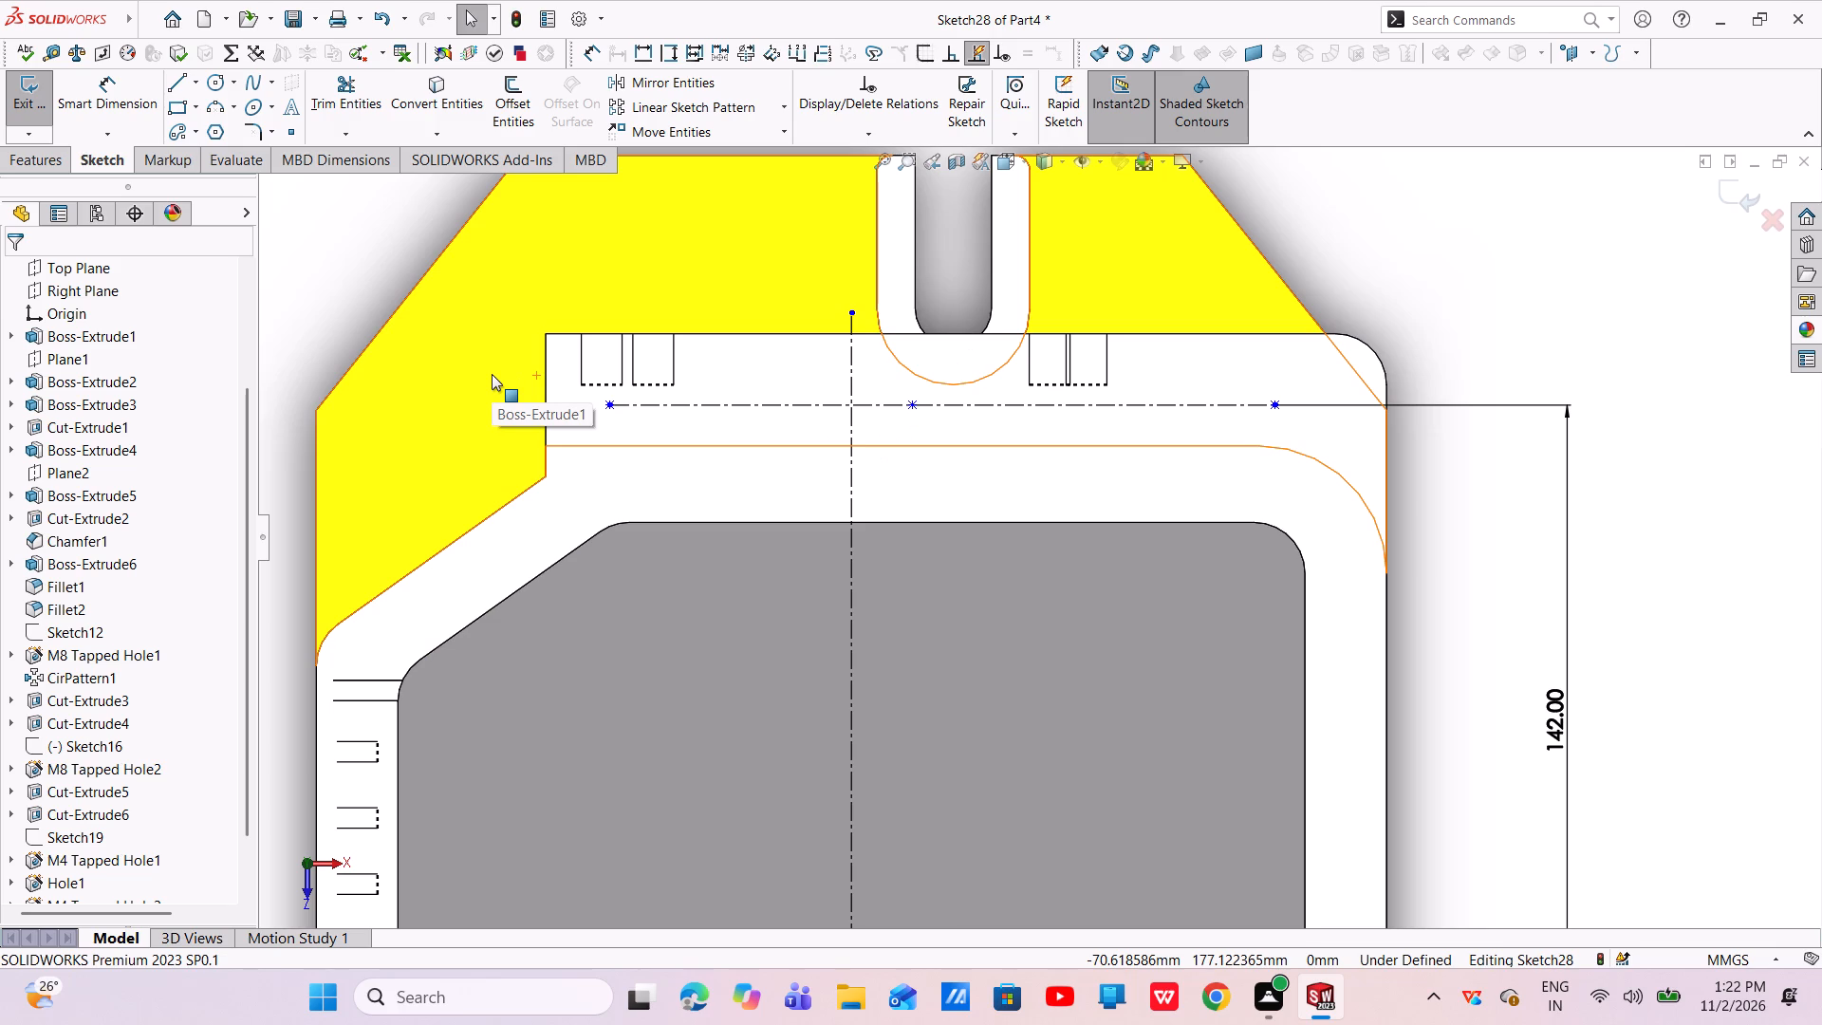
Dimension the angled-corner-side end point of the slot-side rim centerline 45 mm from the vertical centerline.
left_click(102, 92)
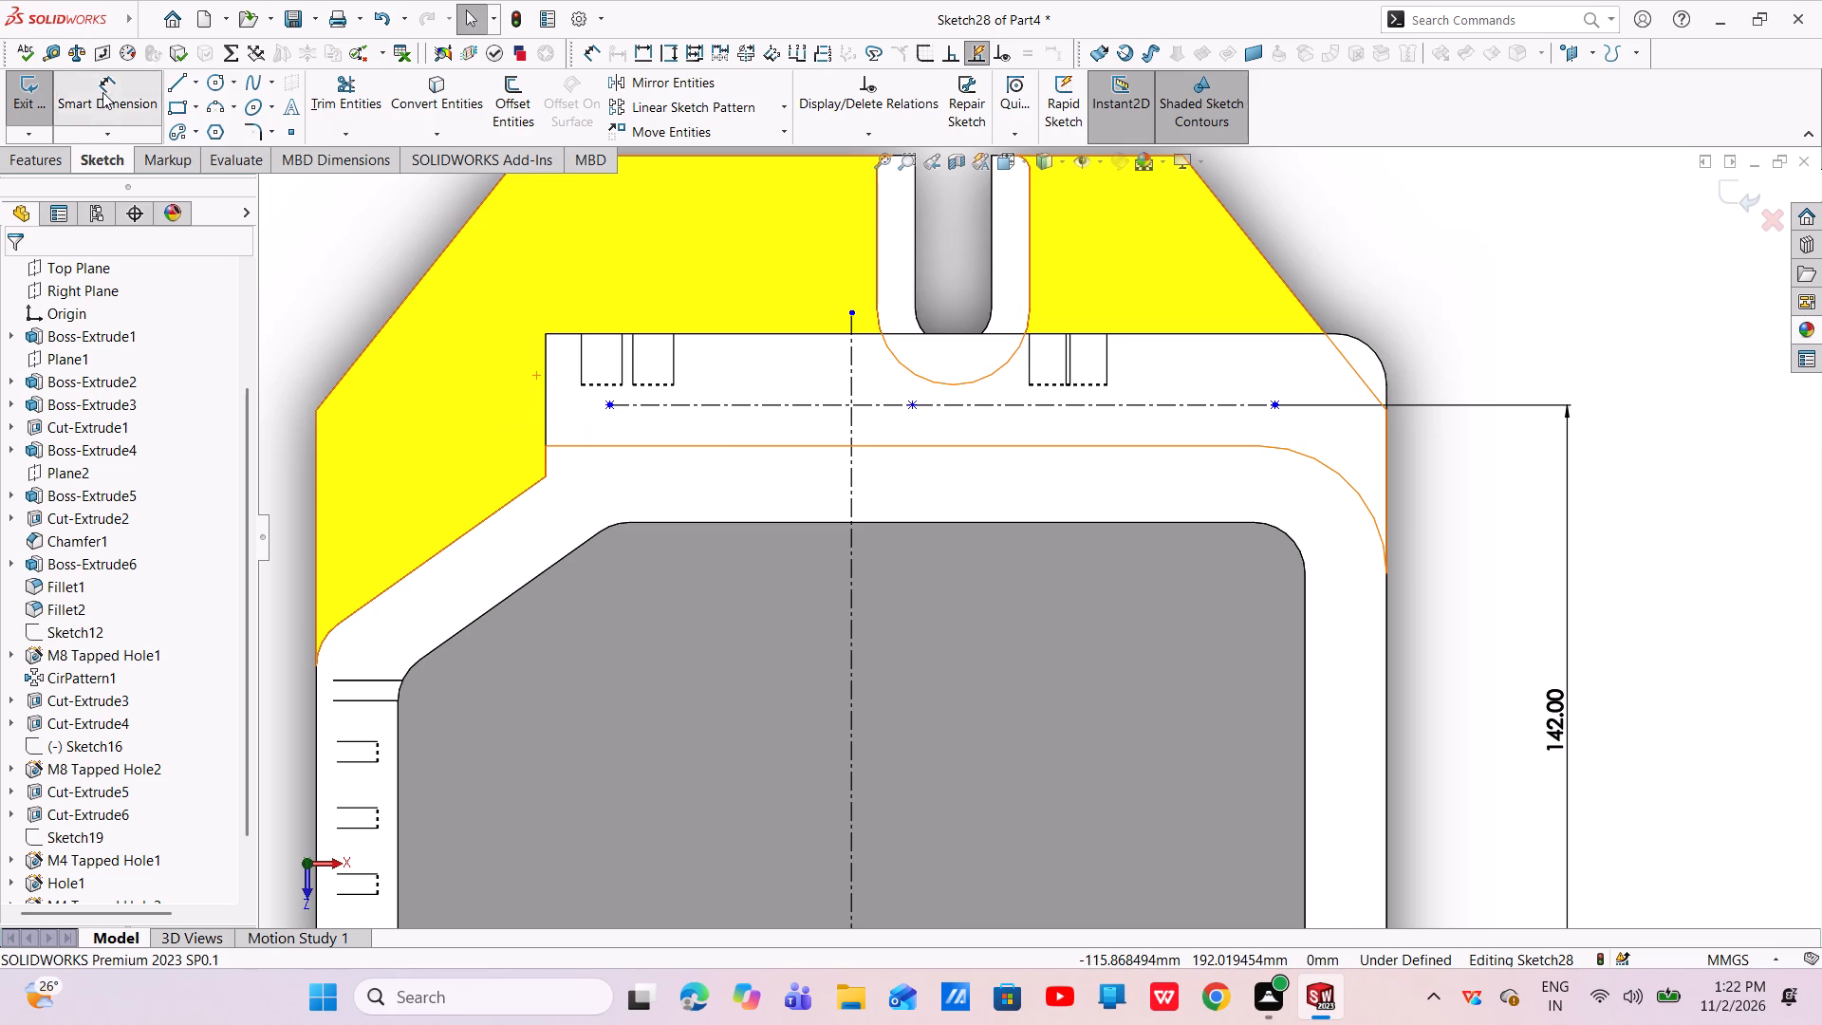
left_click(605, 406)
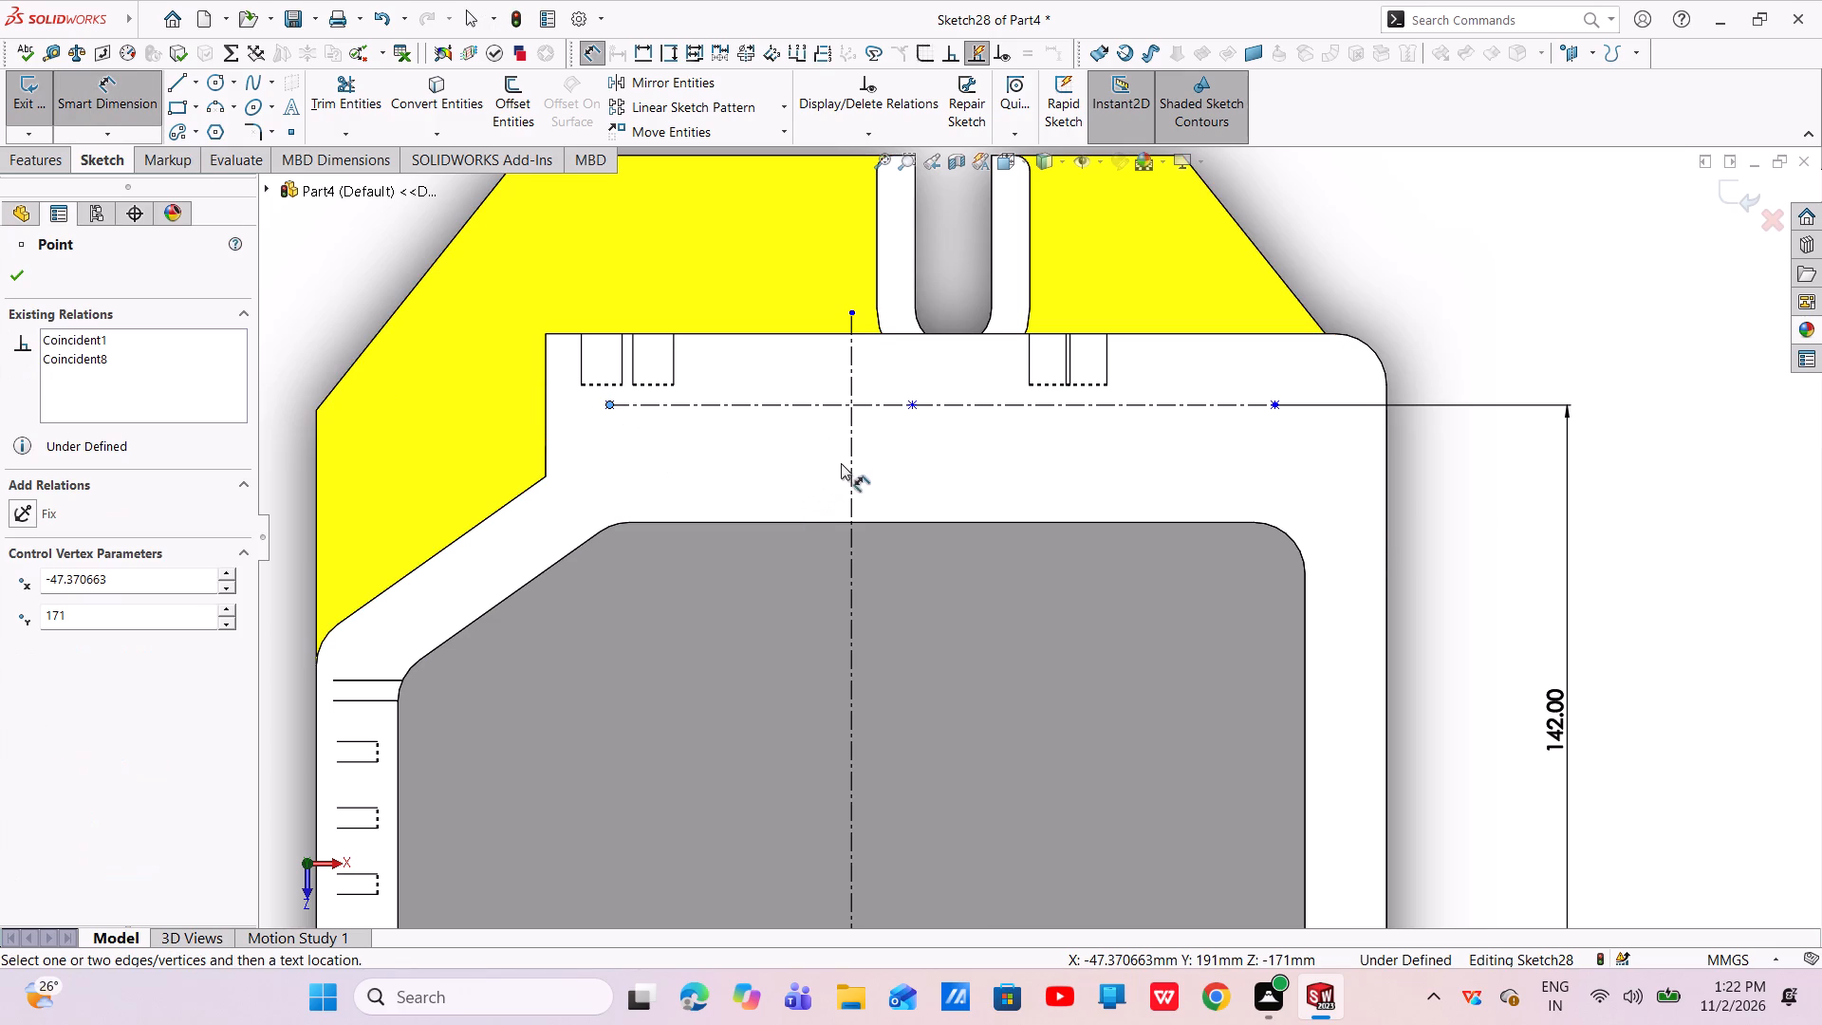
left_click(854, 470)
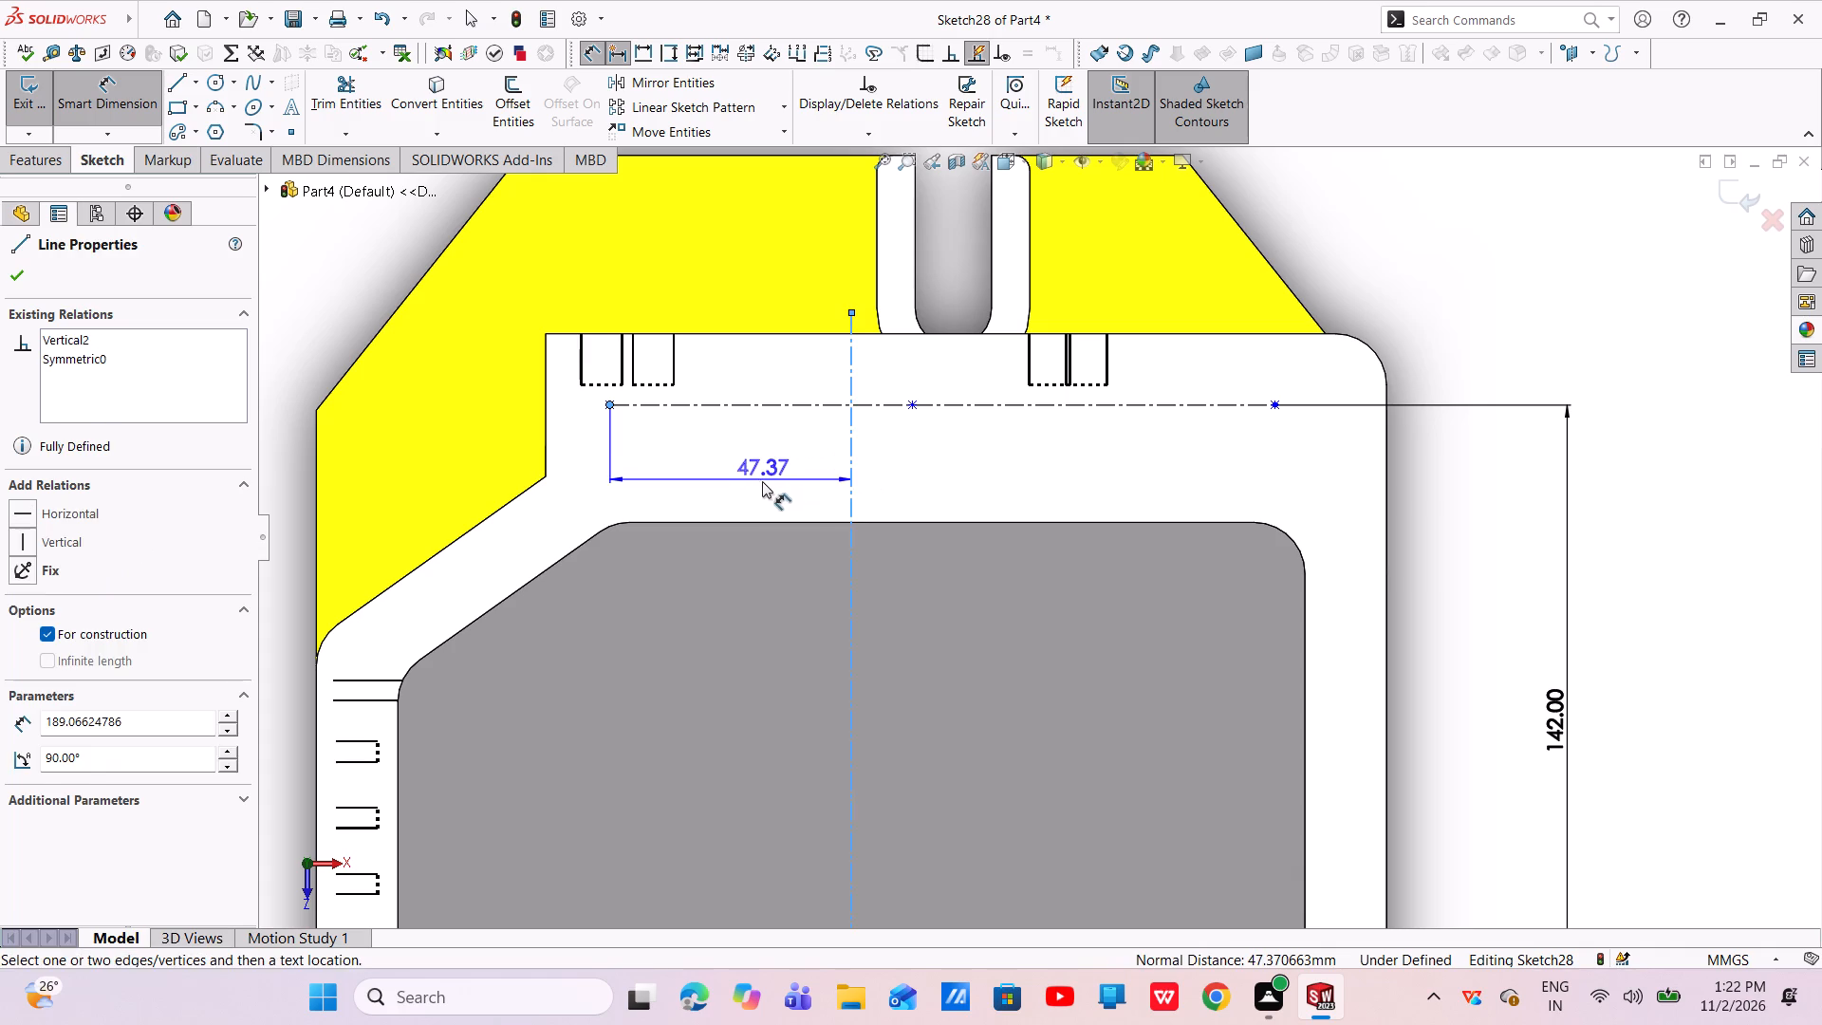
left_click(761, 481)
key("BackSpace")
type("45")
key("Return")
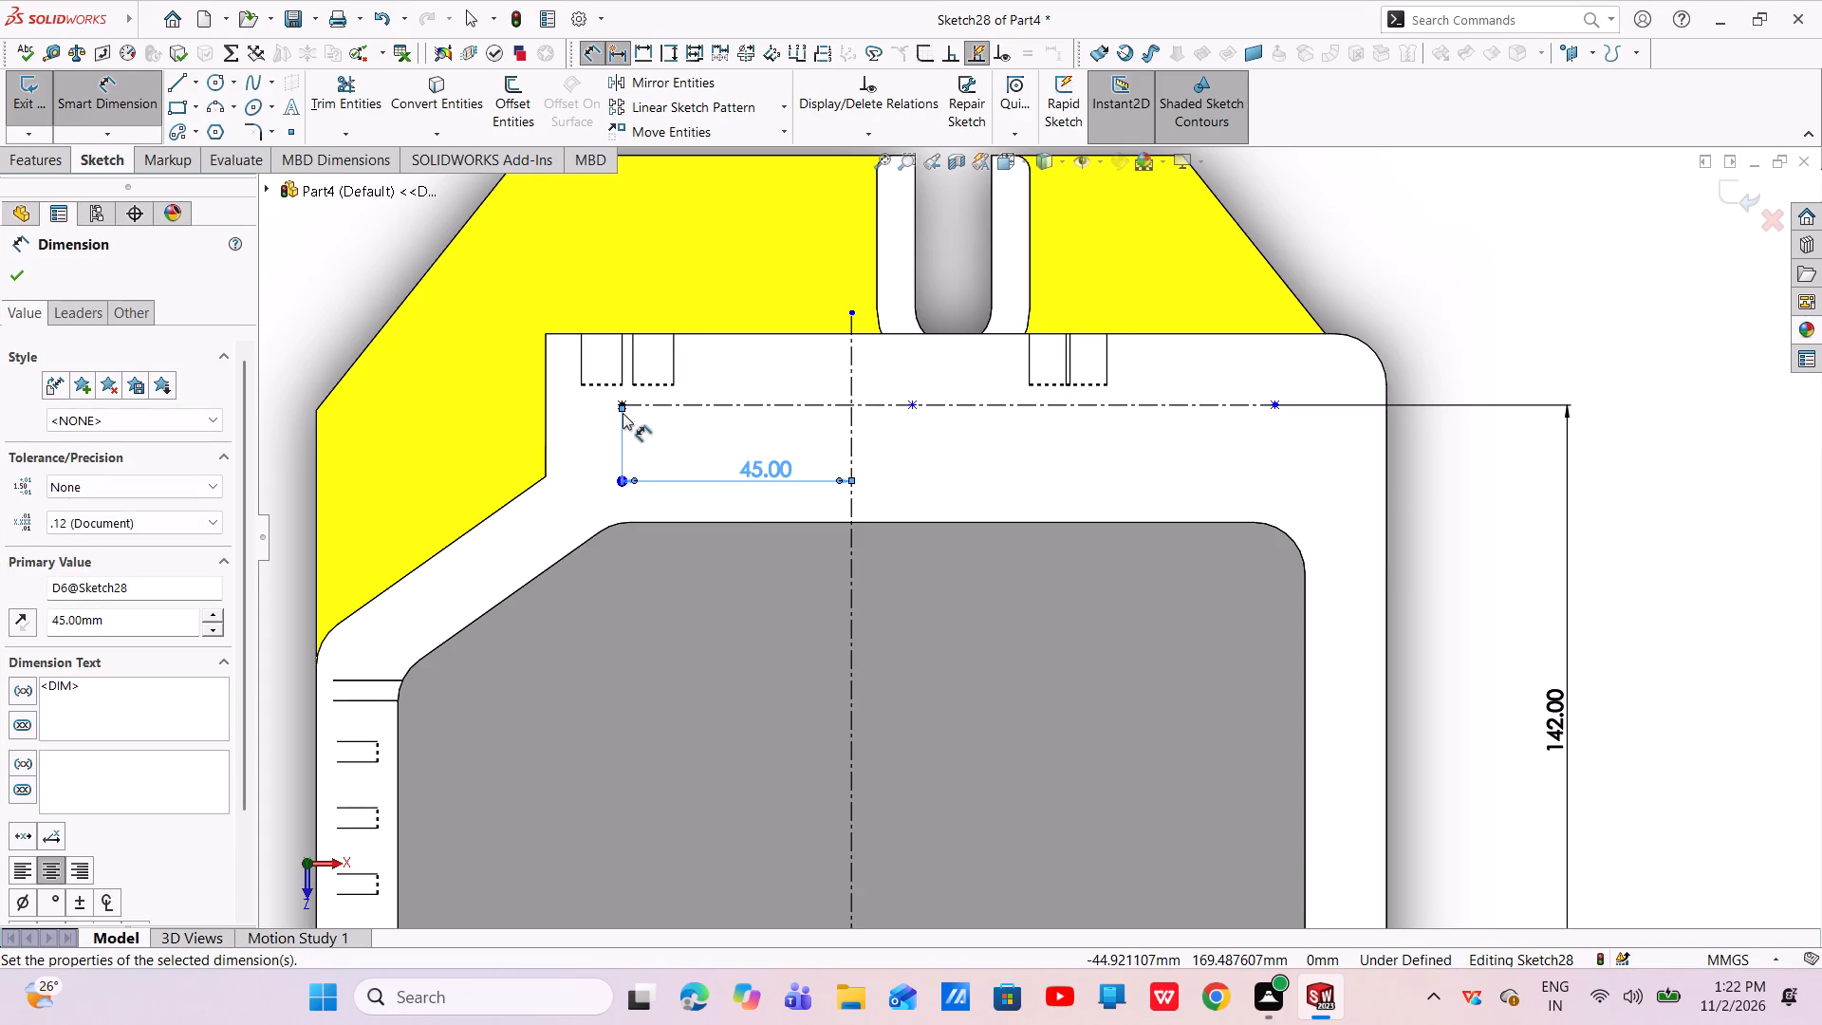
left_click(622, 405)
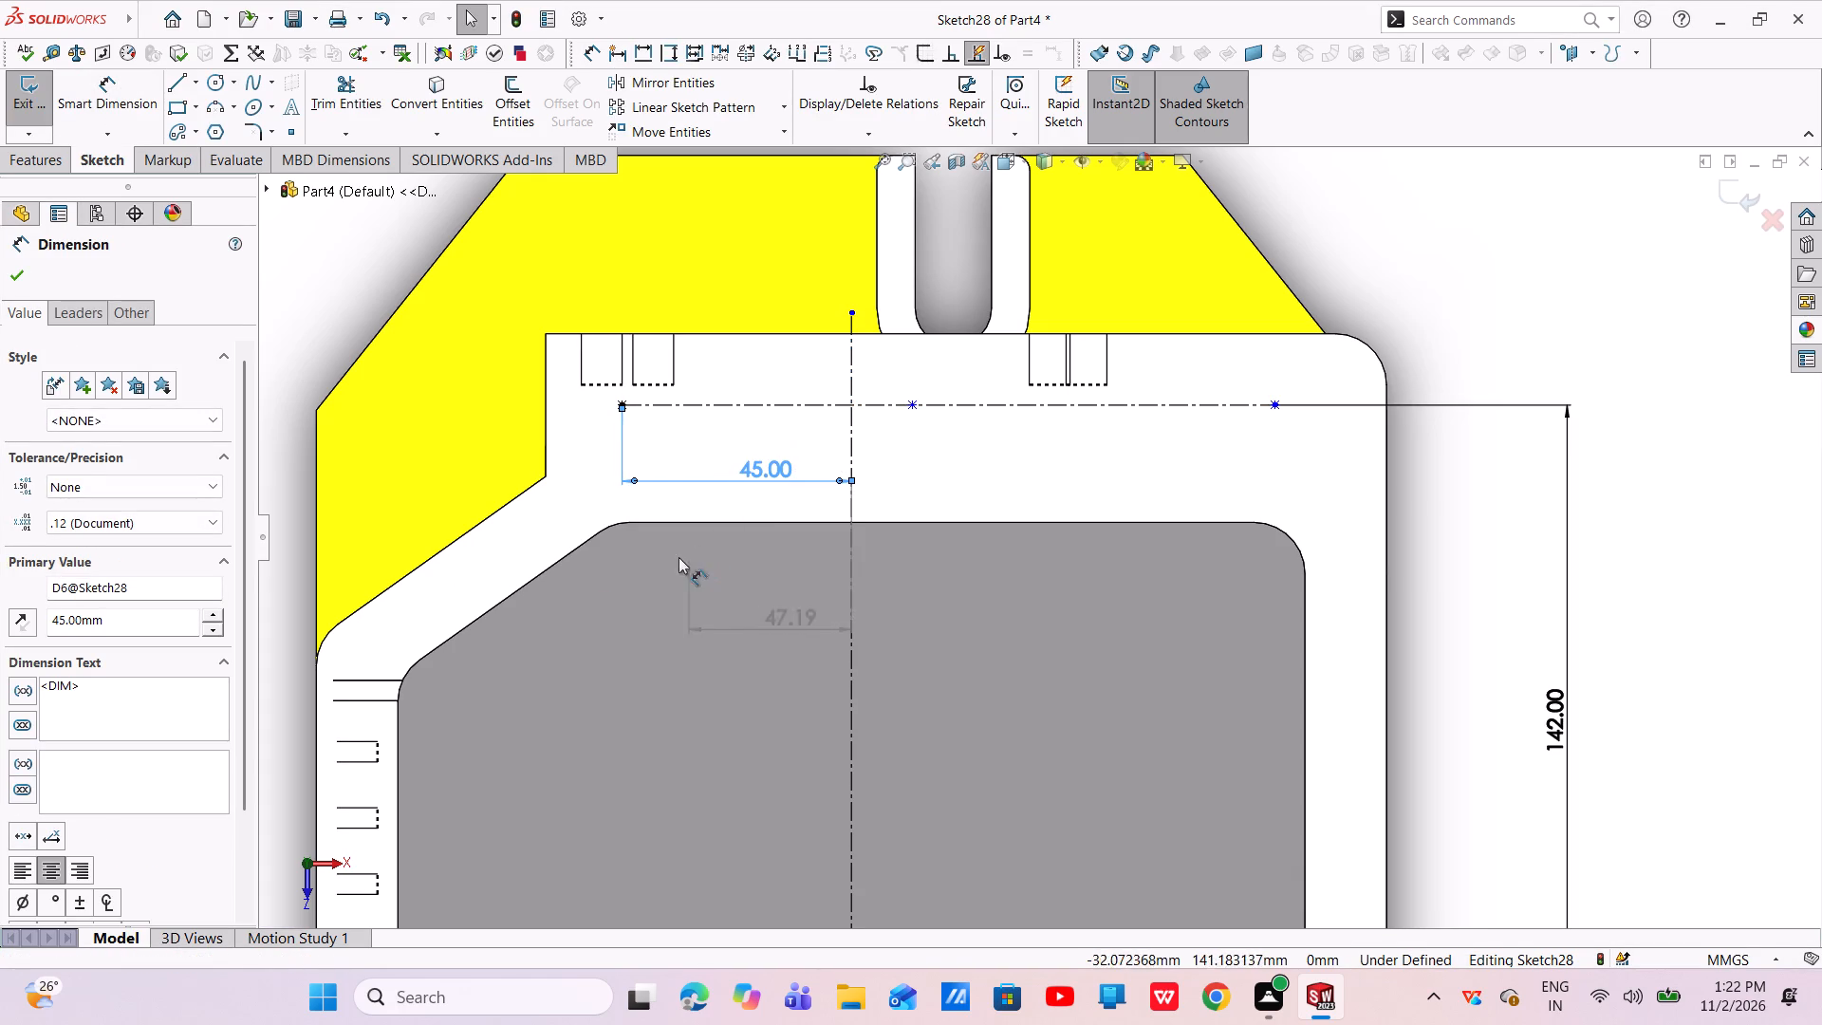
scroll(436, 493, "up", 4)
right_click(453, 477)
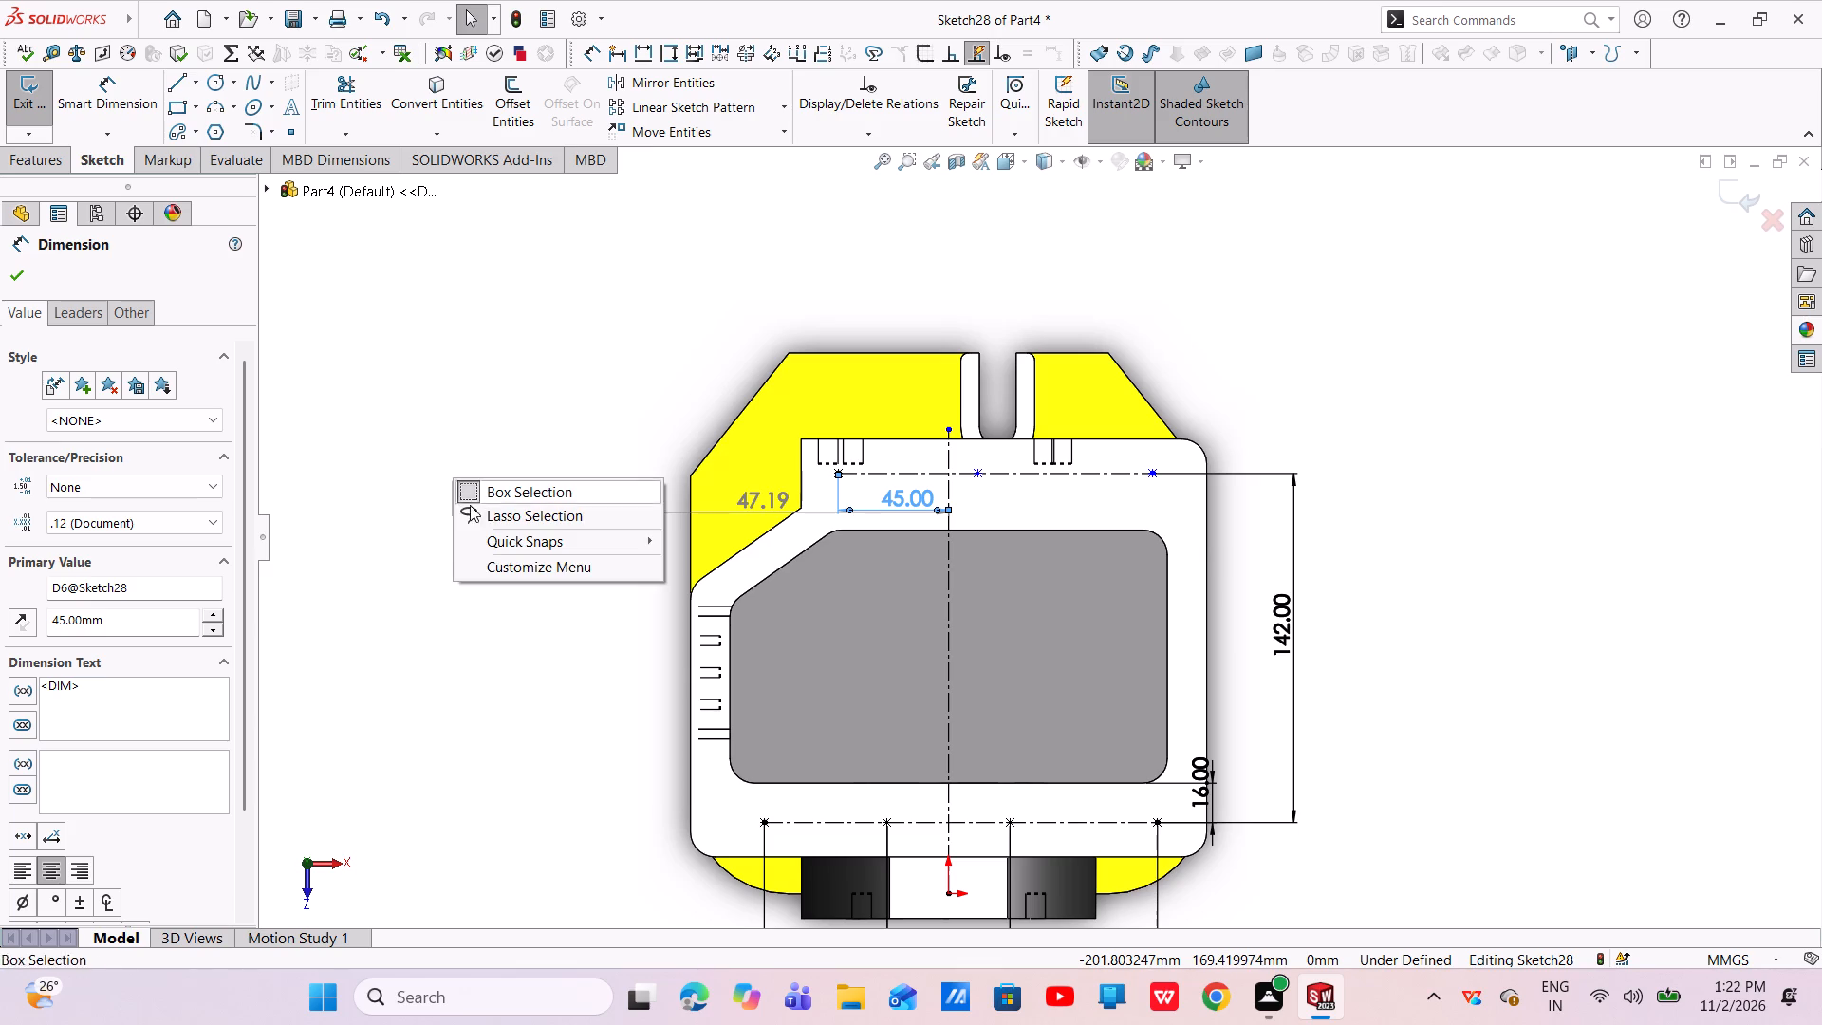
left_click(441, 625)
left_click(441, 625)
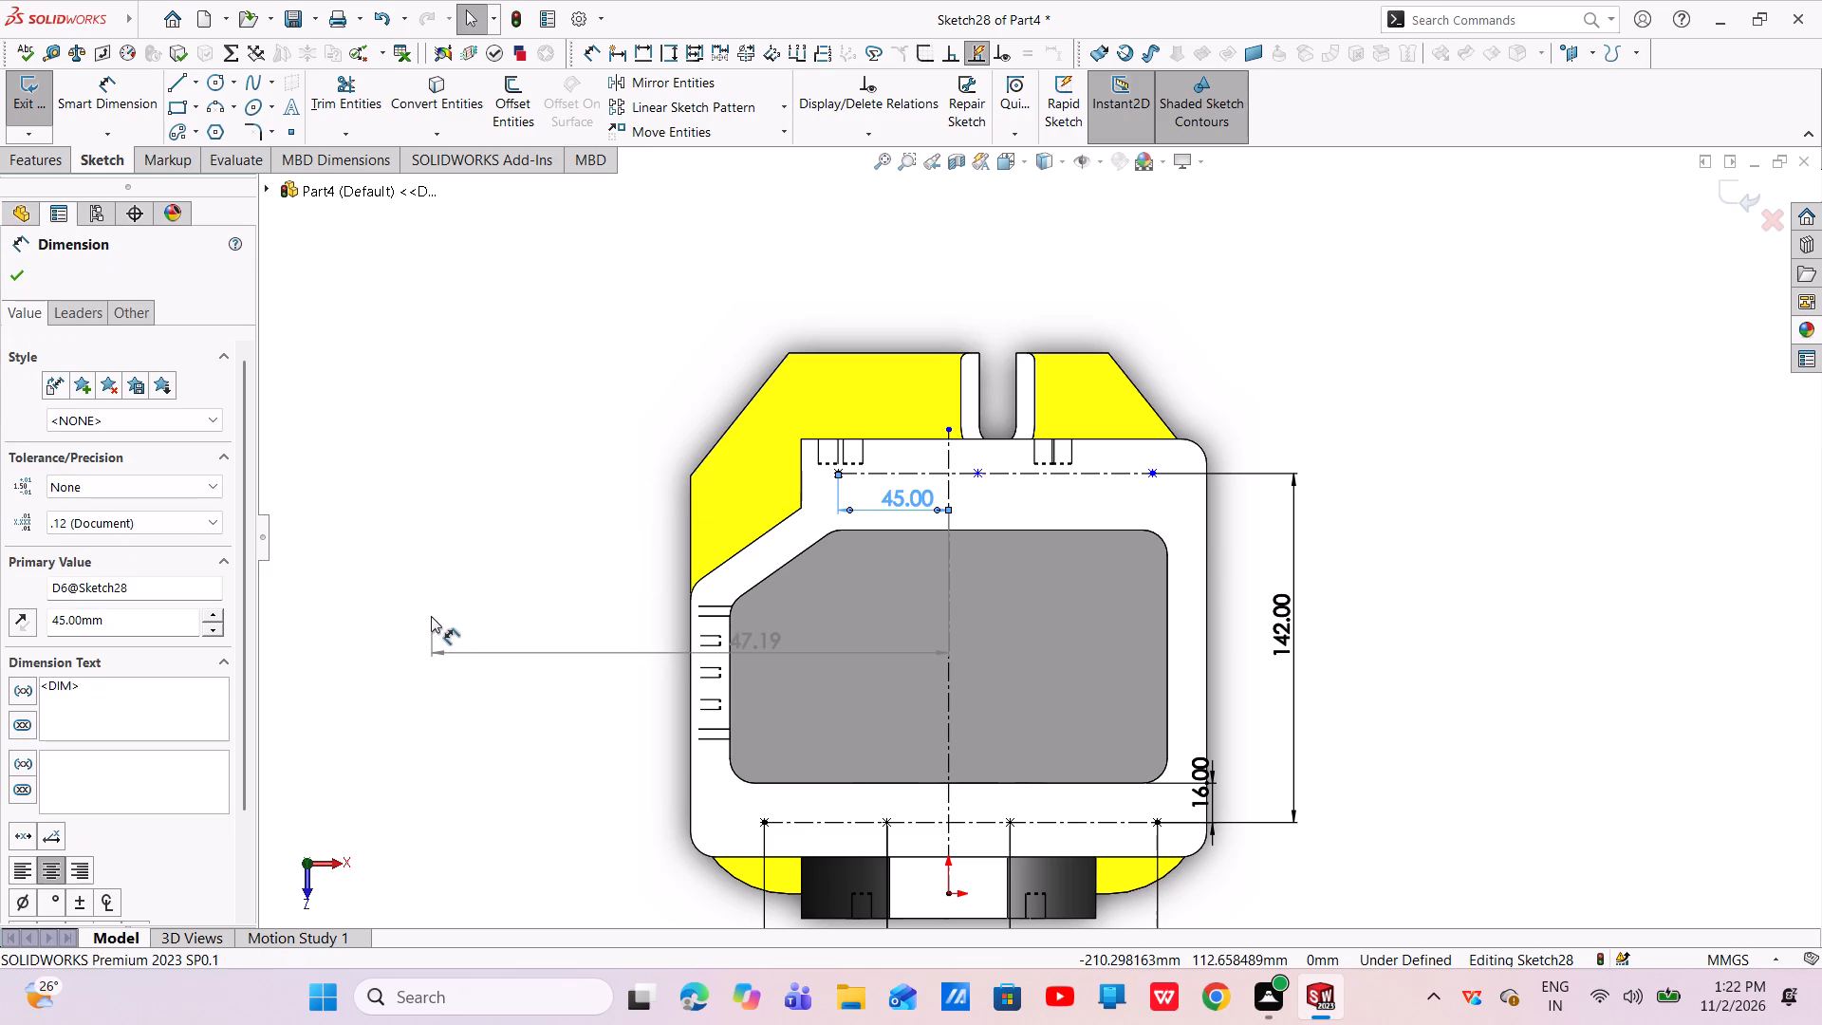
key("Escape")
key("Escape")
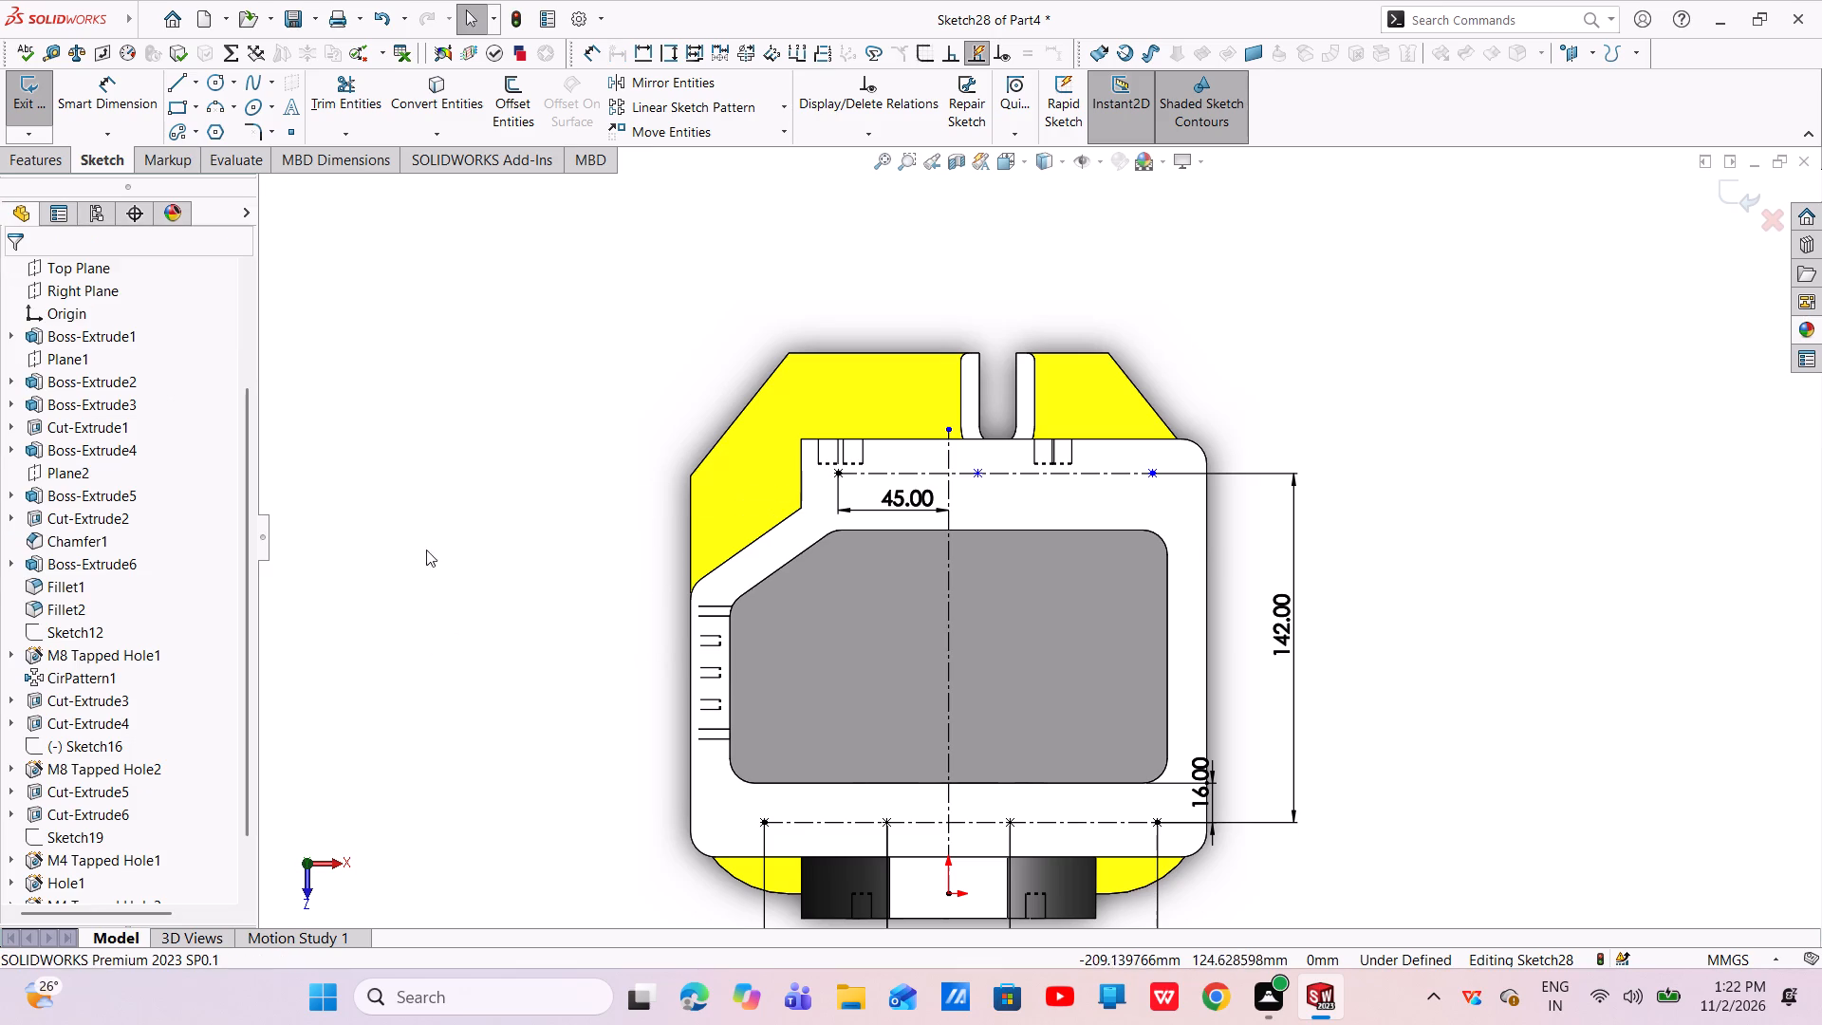
Dimension the middle point on the slot-side rim centerline 75 mm from its angled-corner-side end point.
left_click(115, 106)
scroll(925, 463, "down", 4)
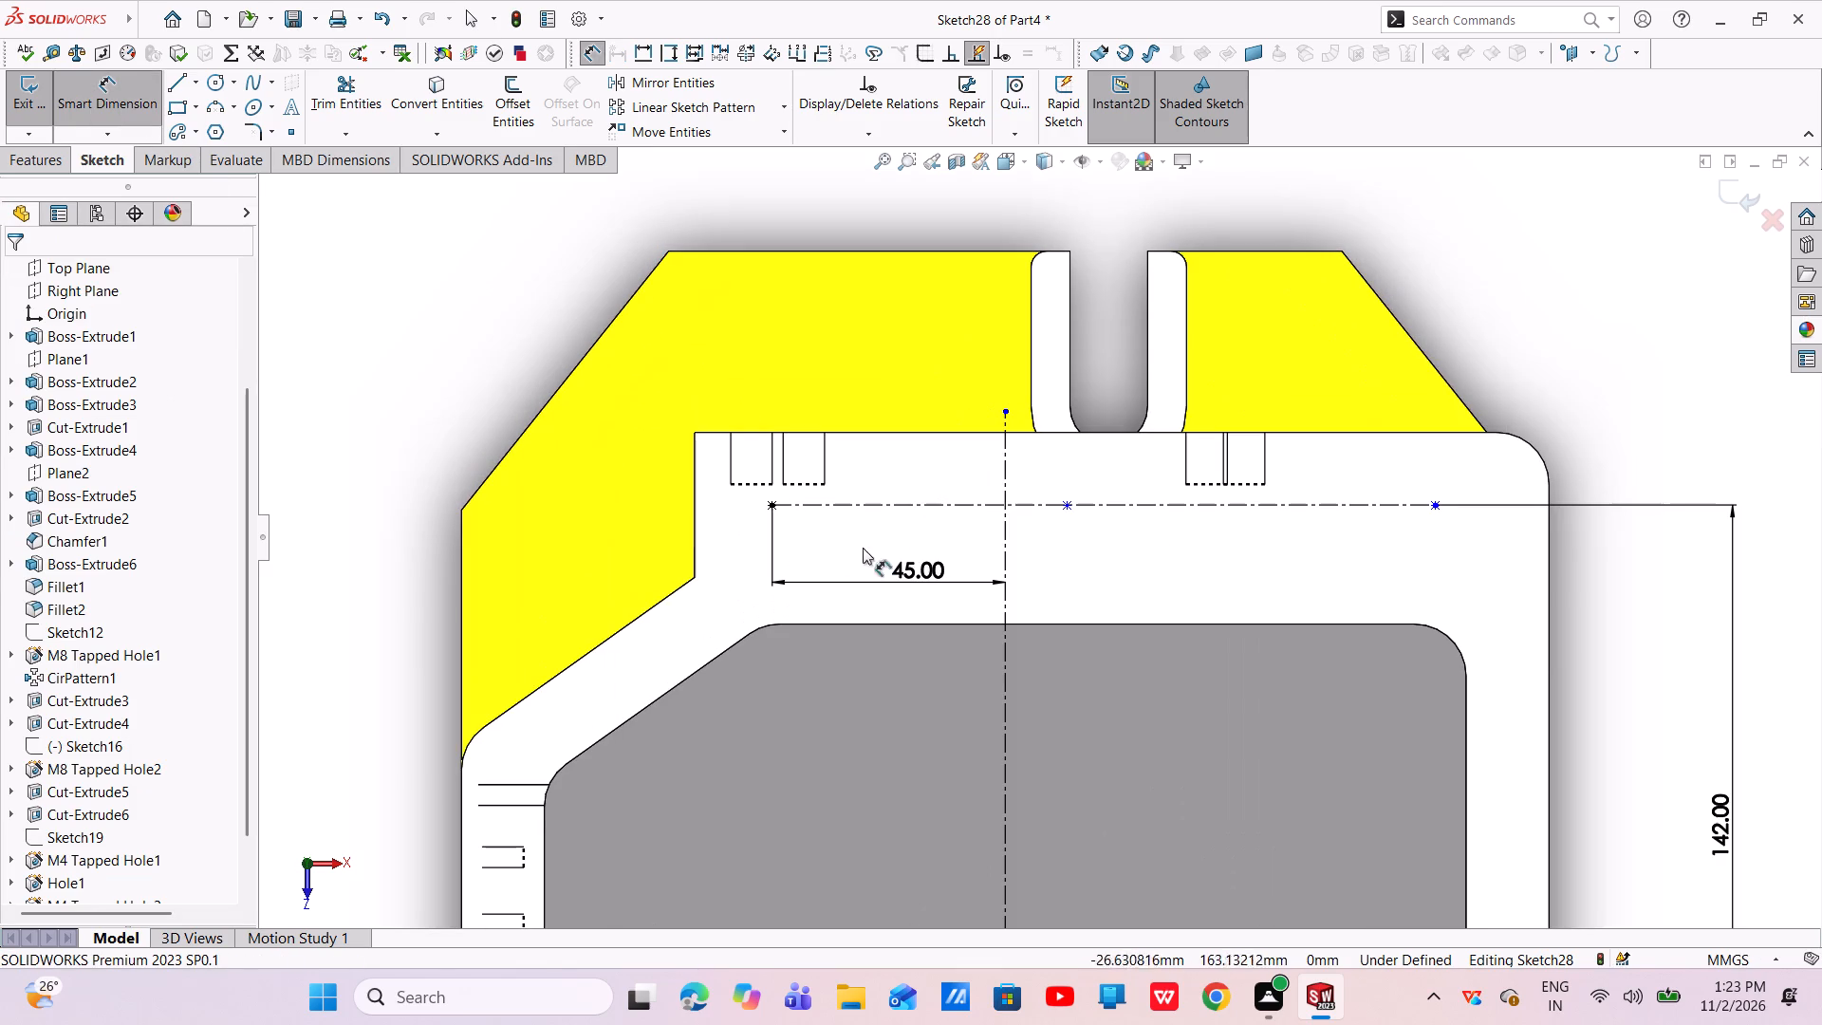
left_click(1069, 509)
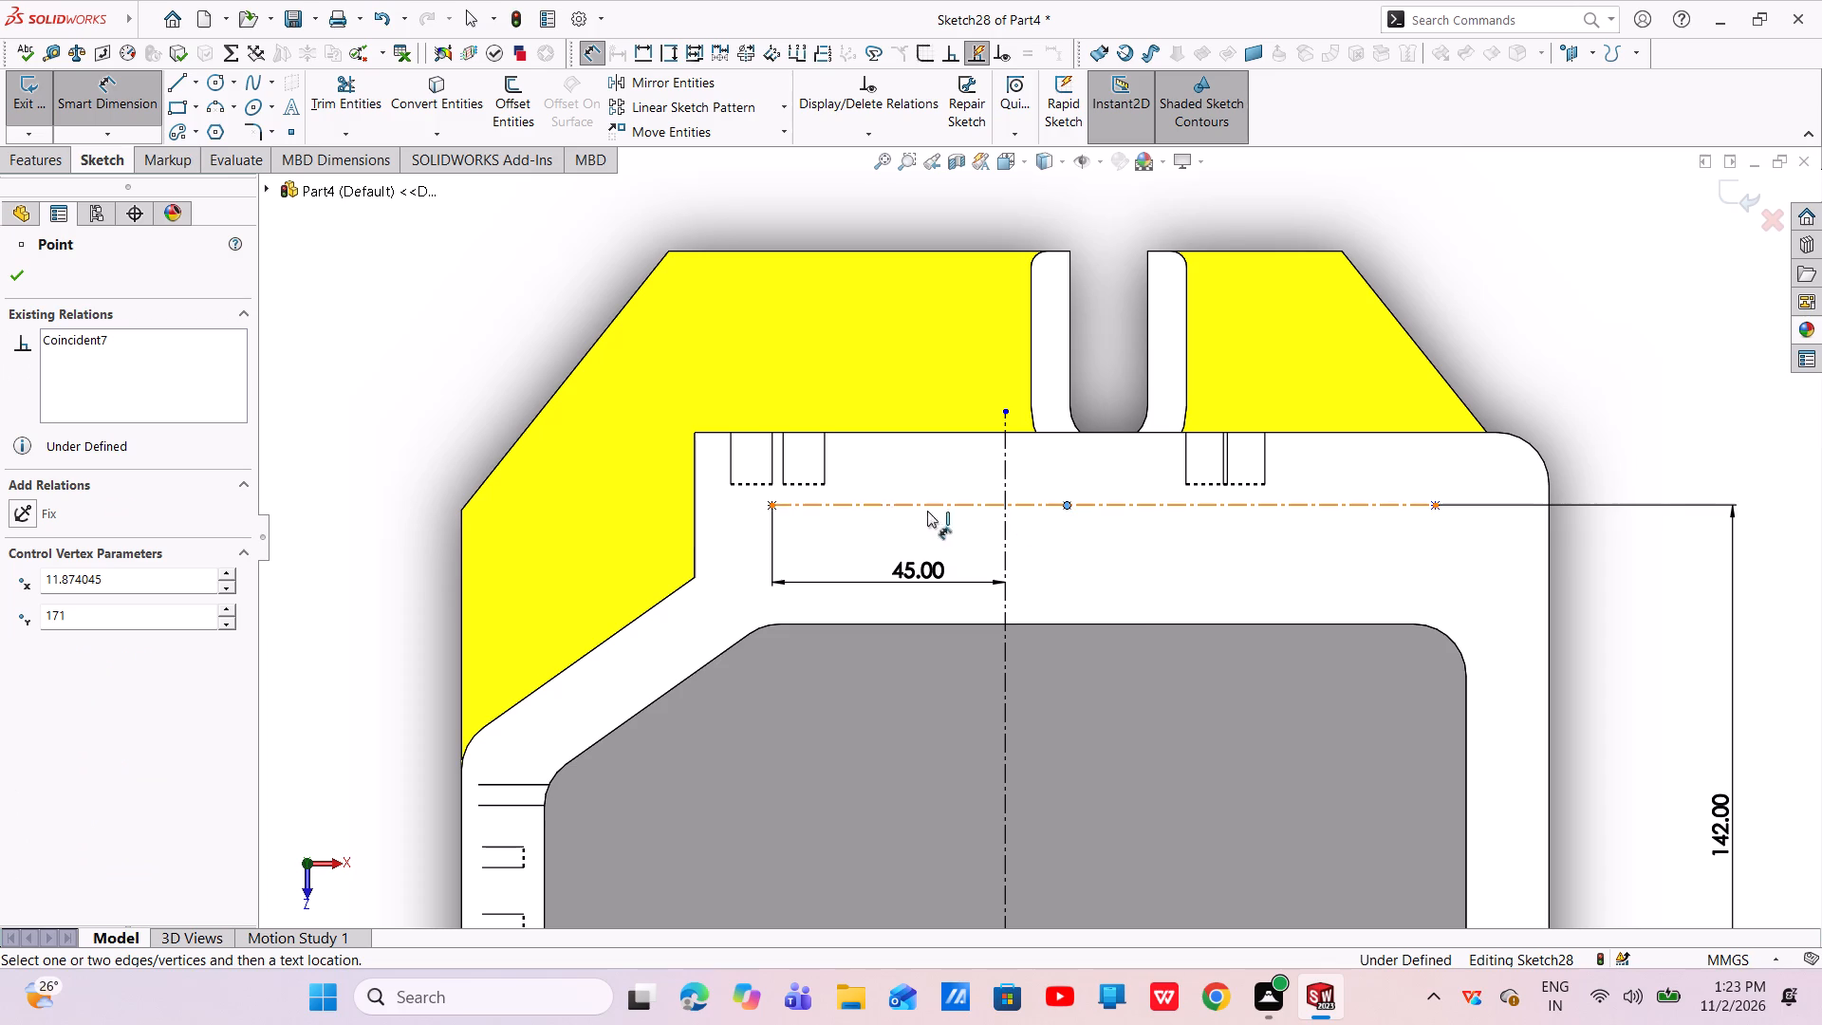
left_click(772, 507)
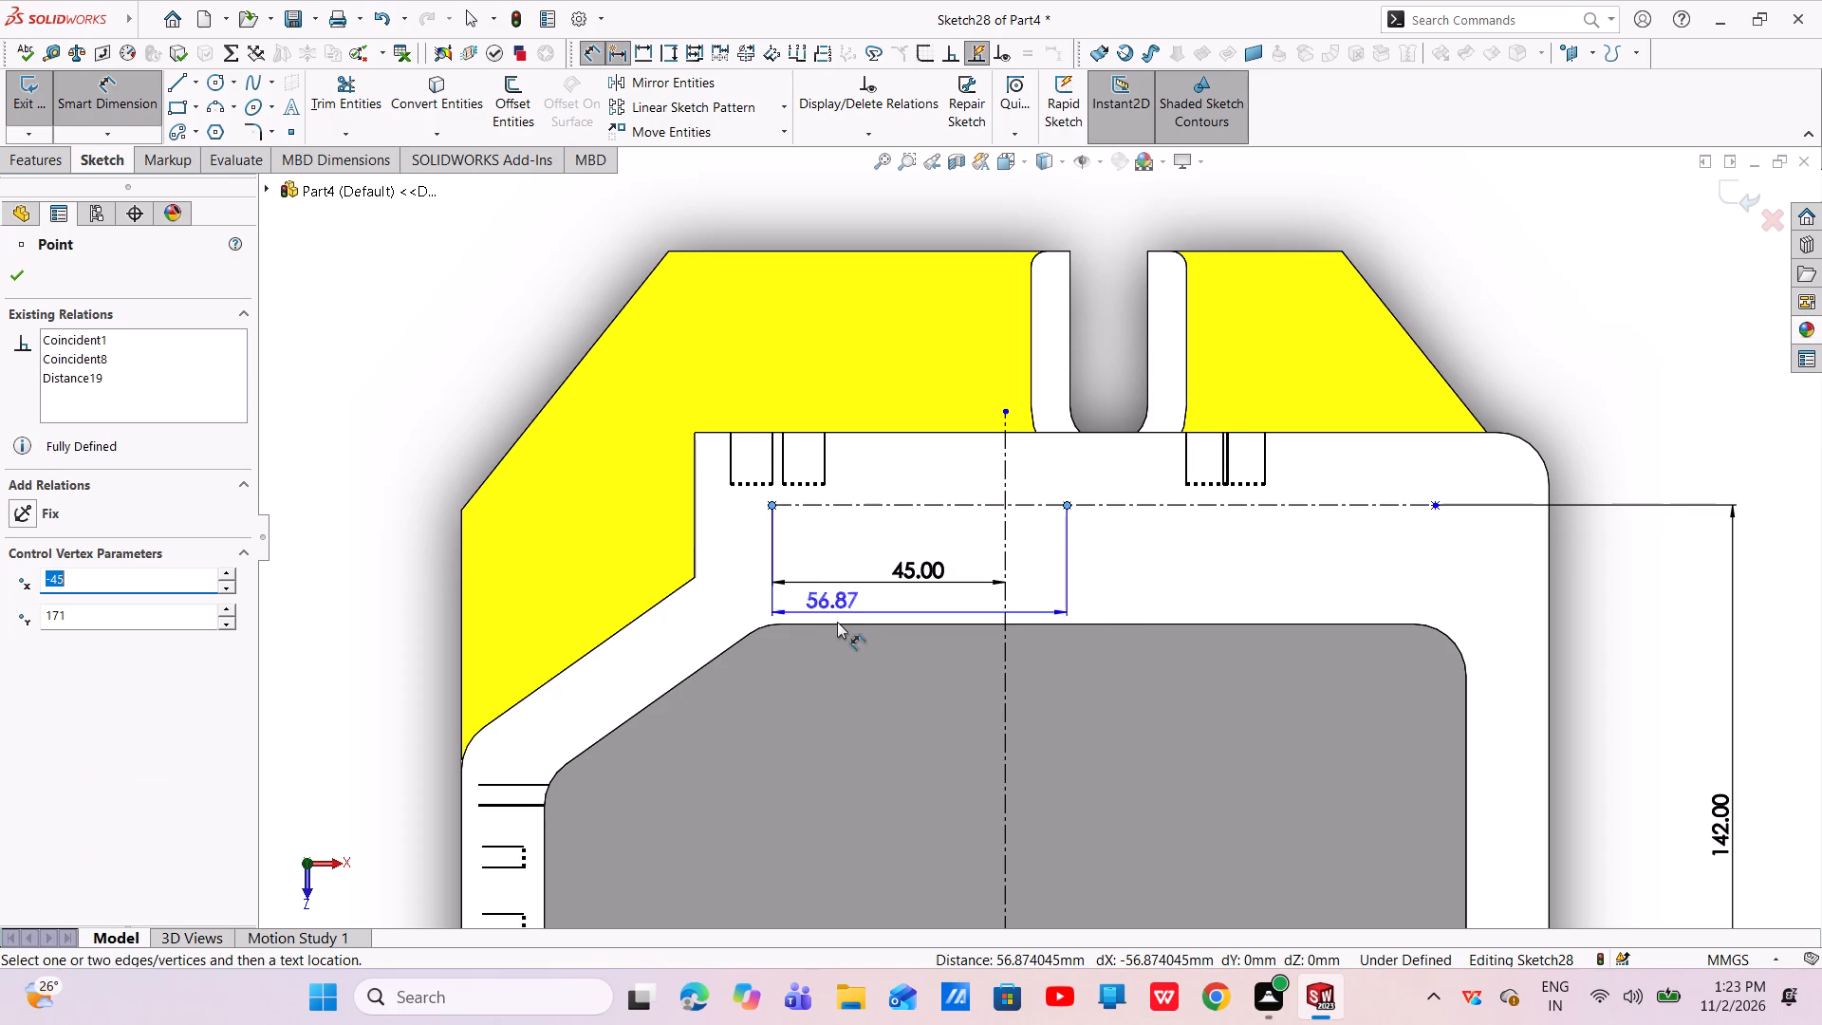
left_click(844, 616)
key("BackSpace")
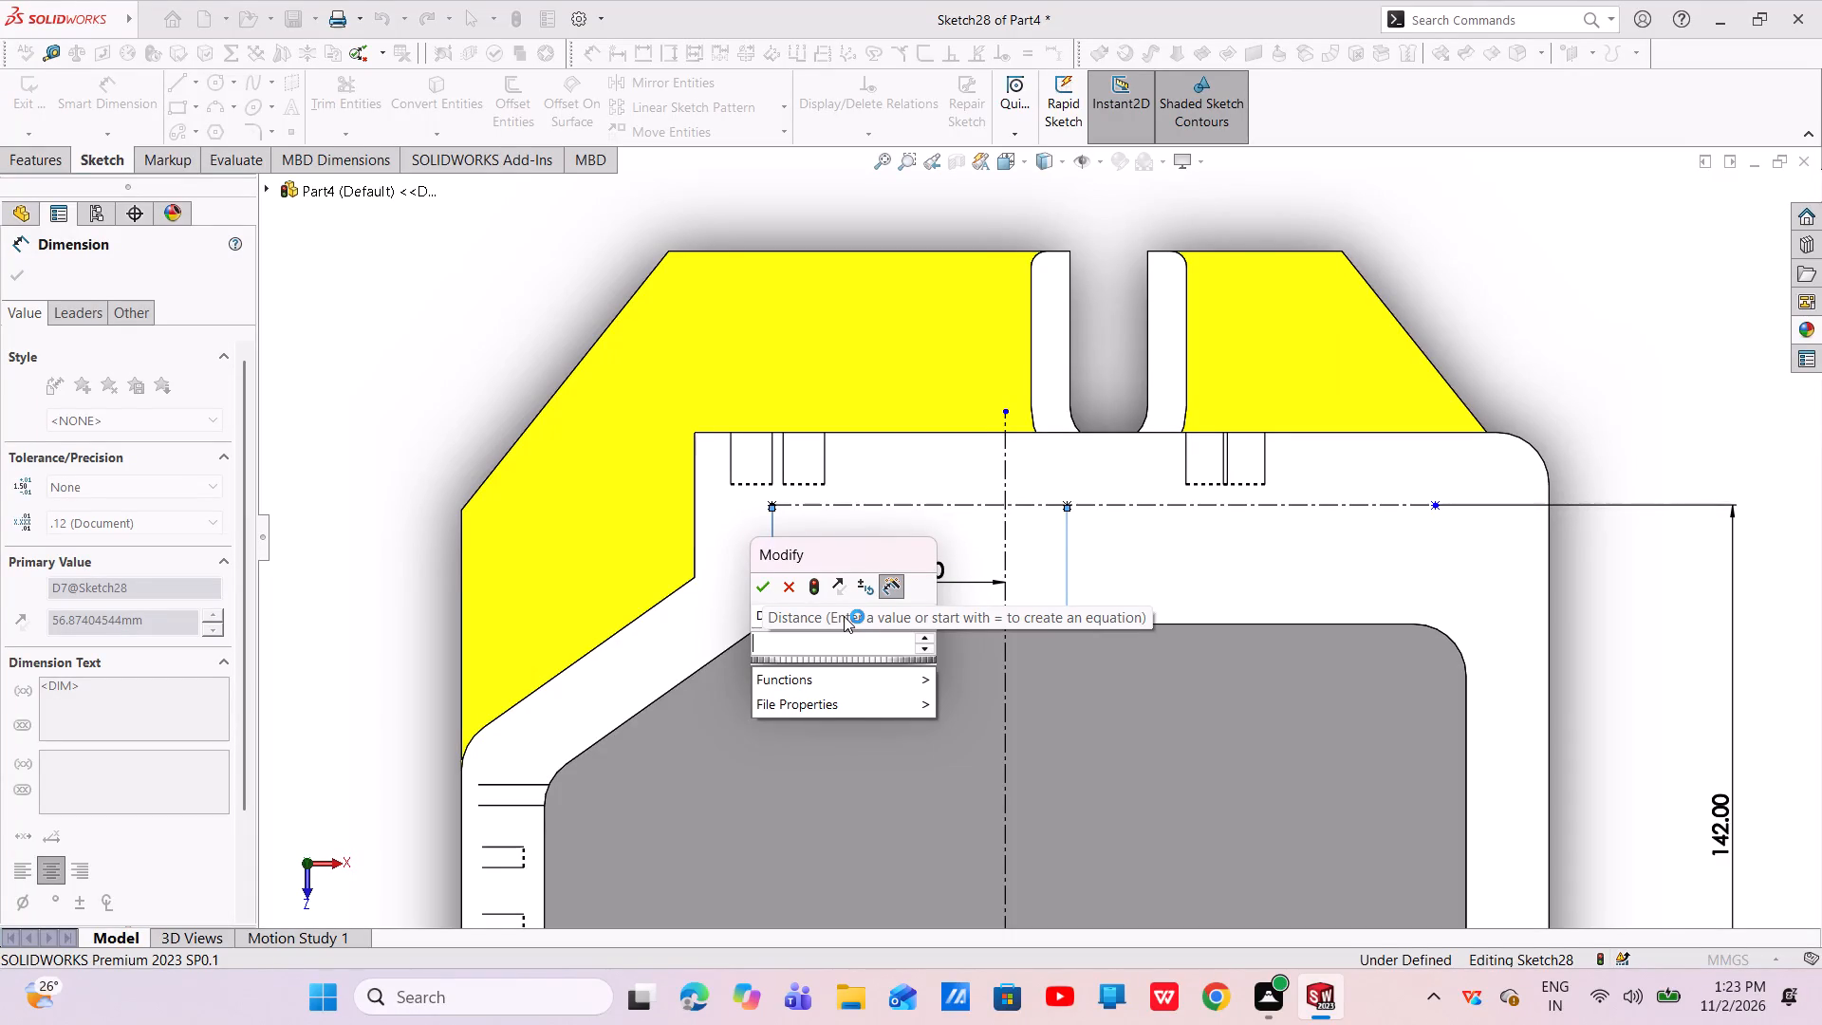
type("75")
key("Return")
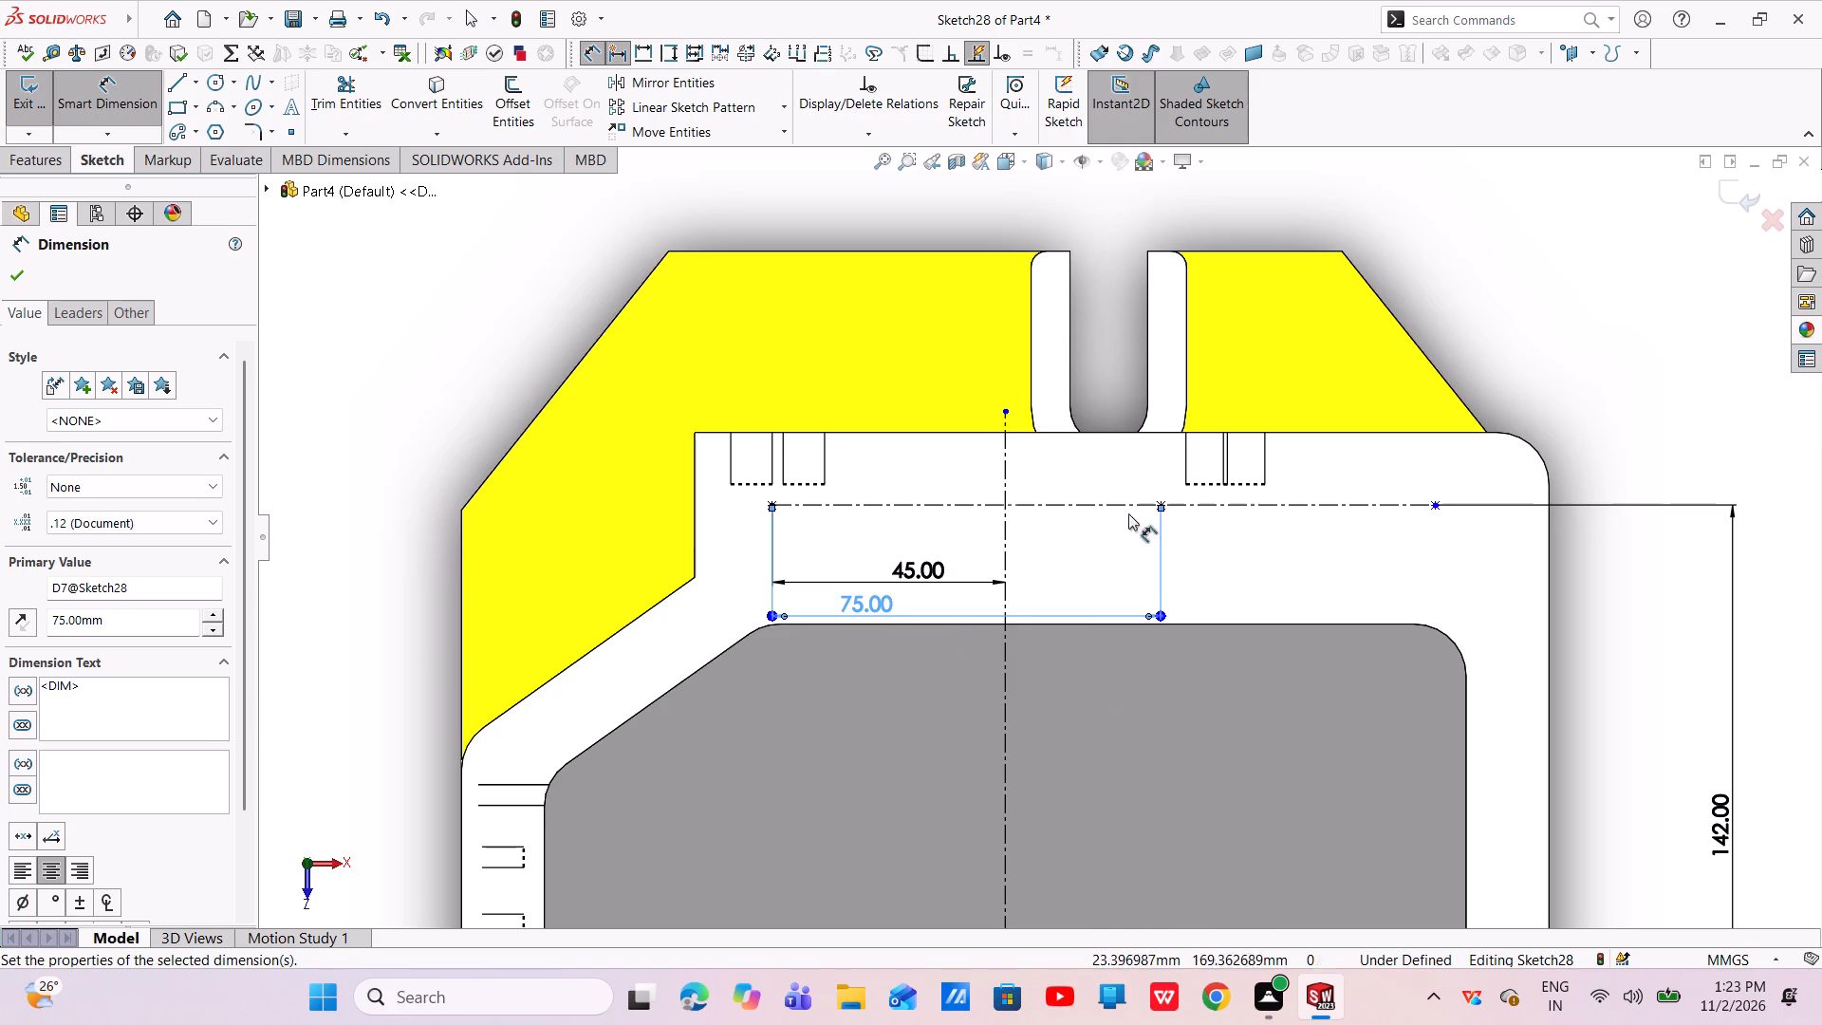
Dimension the slot-side rim centerline's other end point 45 mm from the middle point and exit the sketch.
left_click(1161, 502)
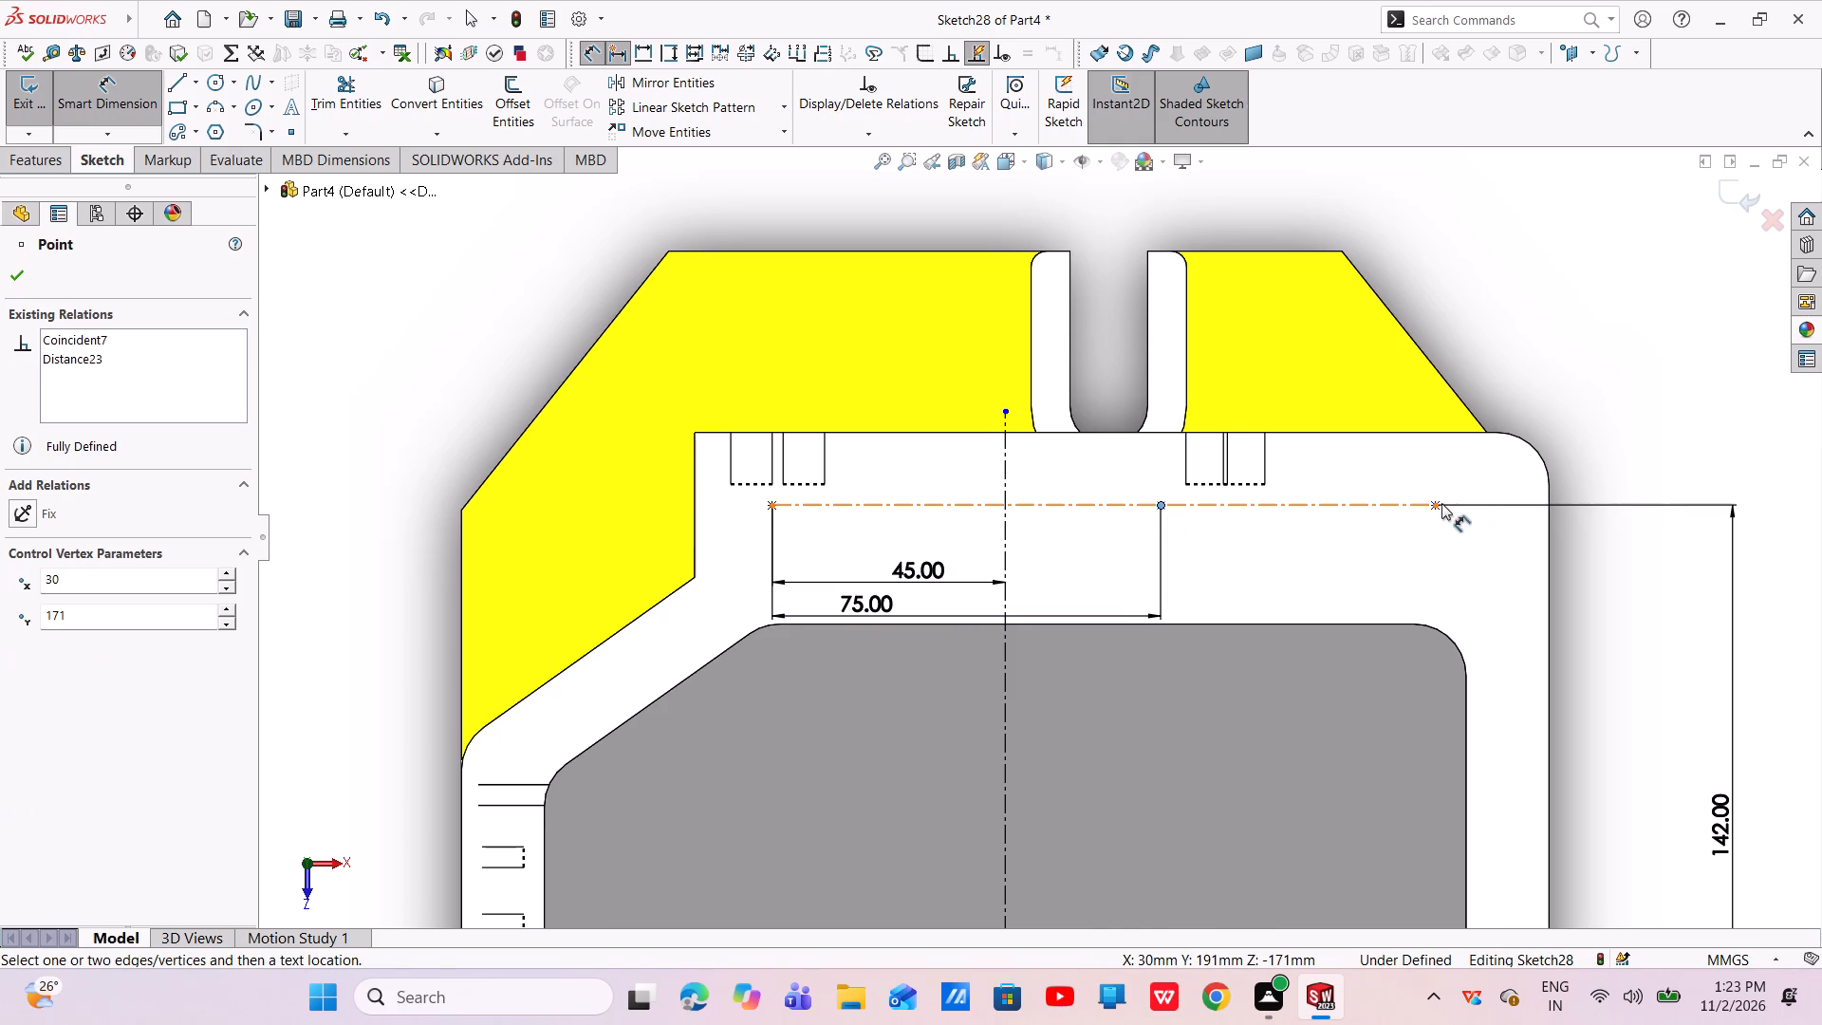
left_click(1435, 503)
left_click(1320, 566)
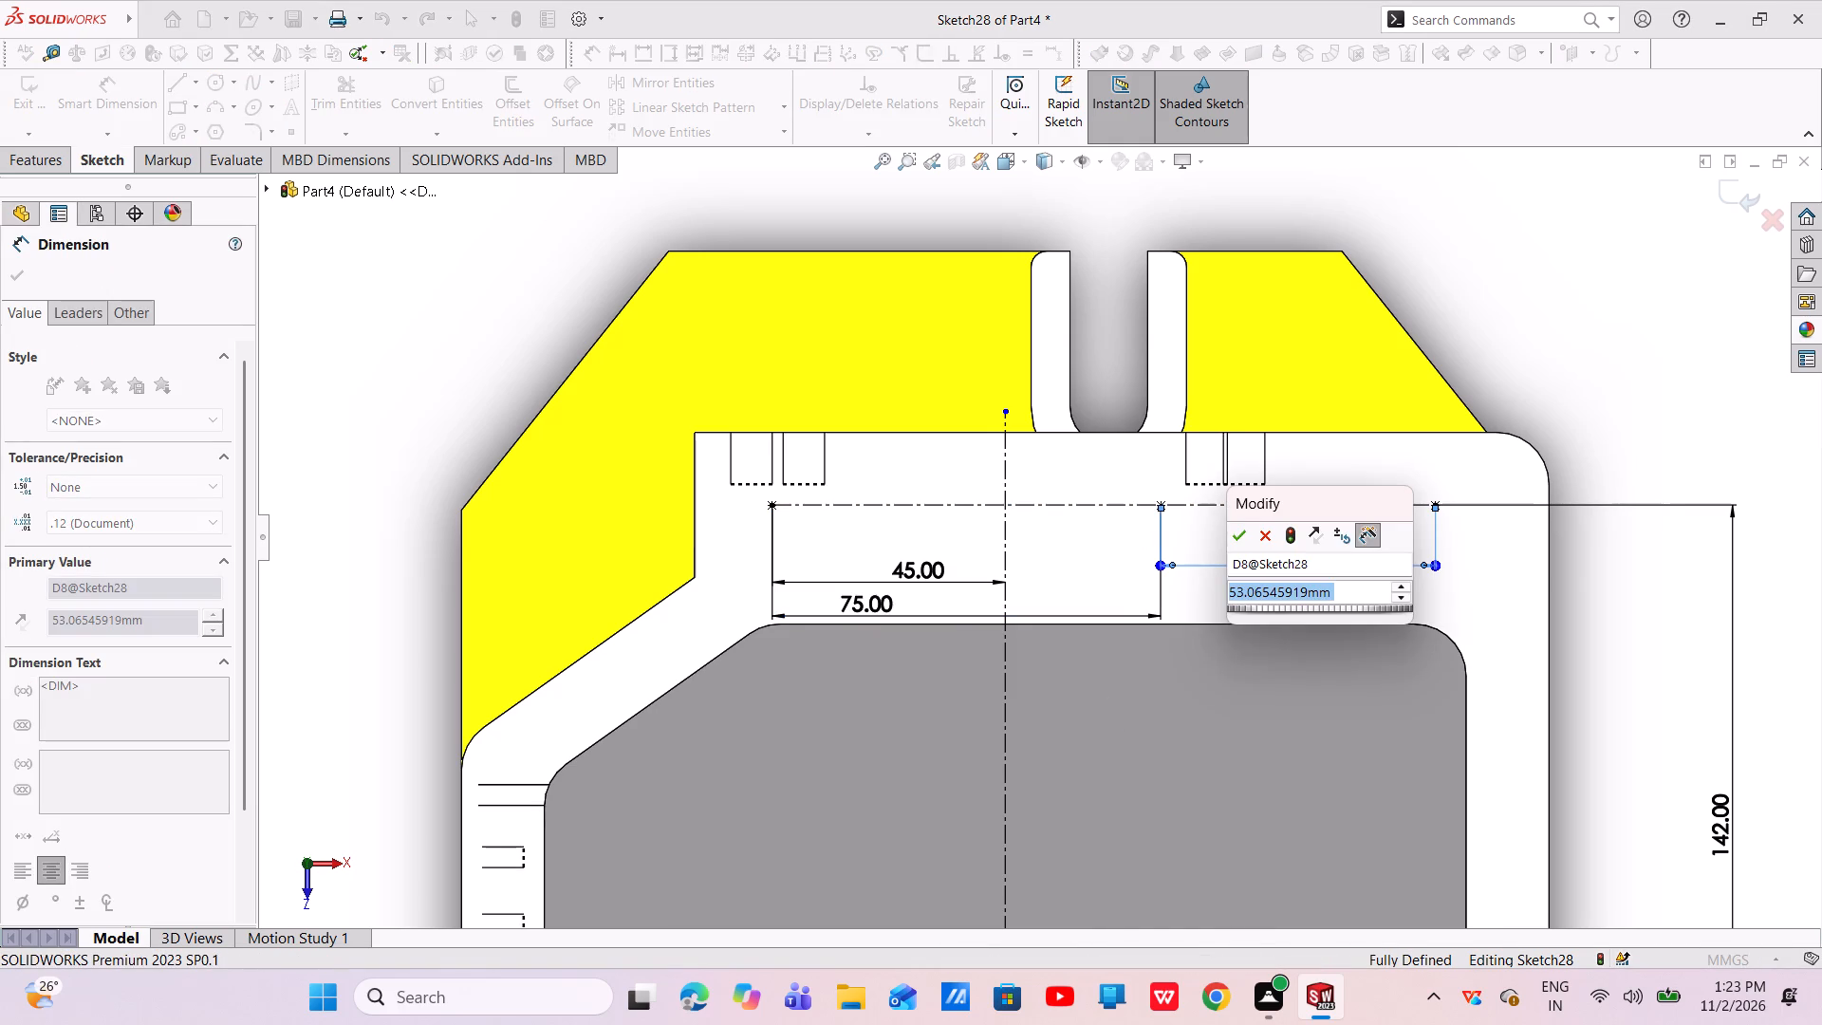
key("BackSpace")
type("45")
key("Return")
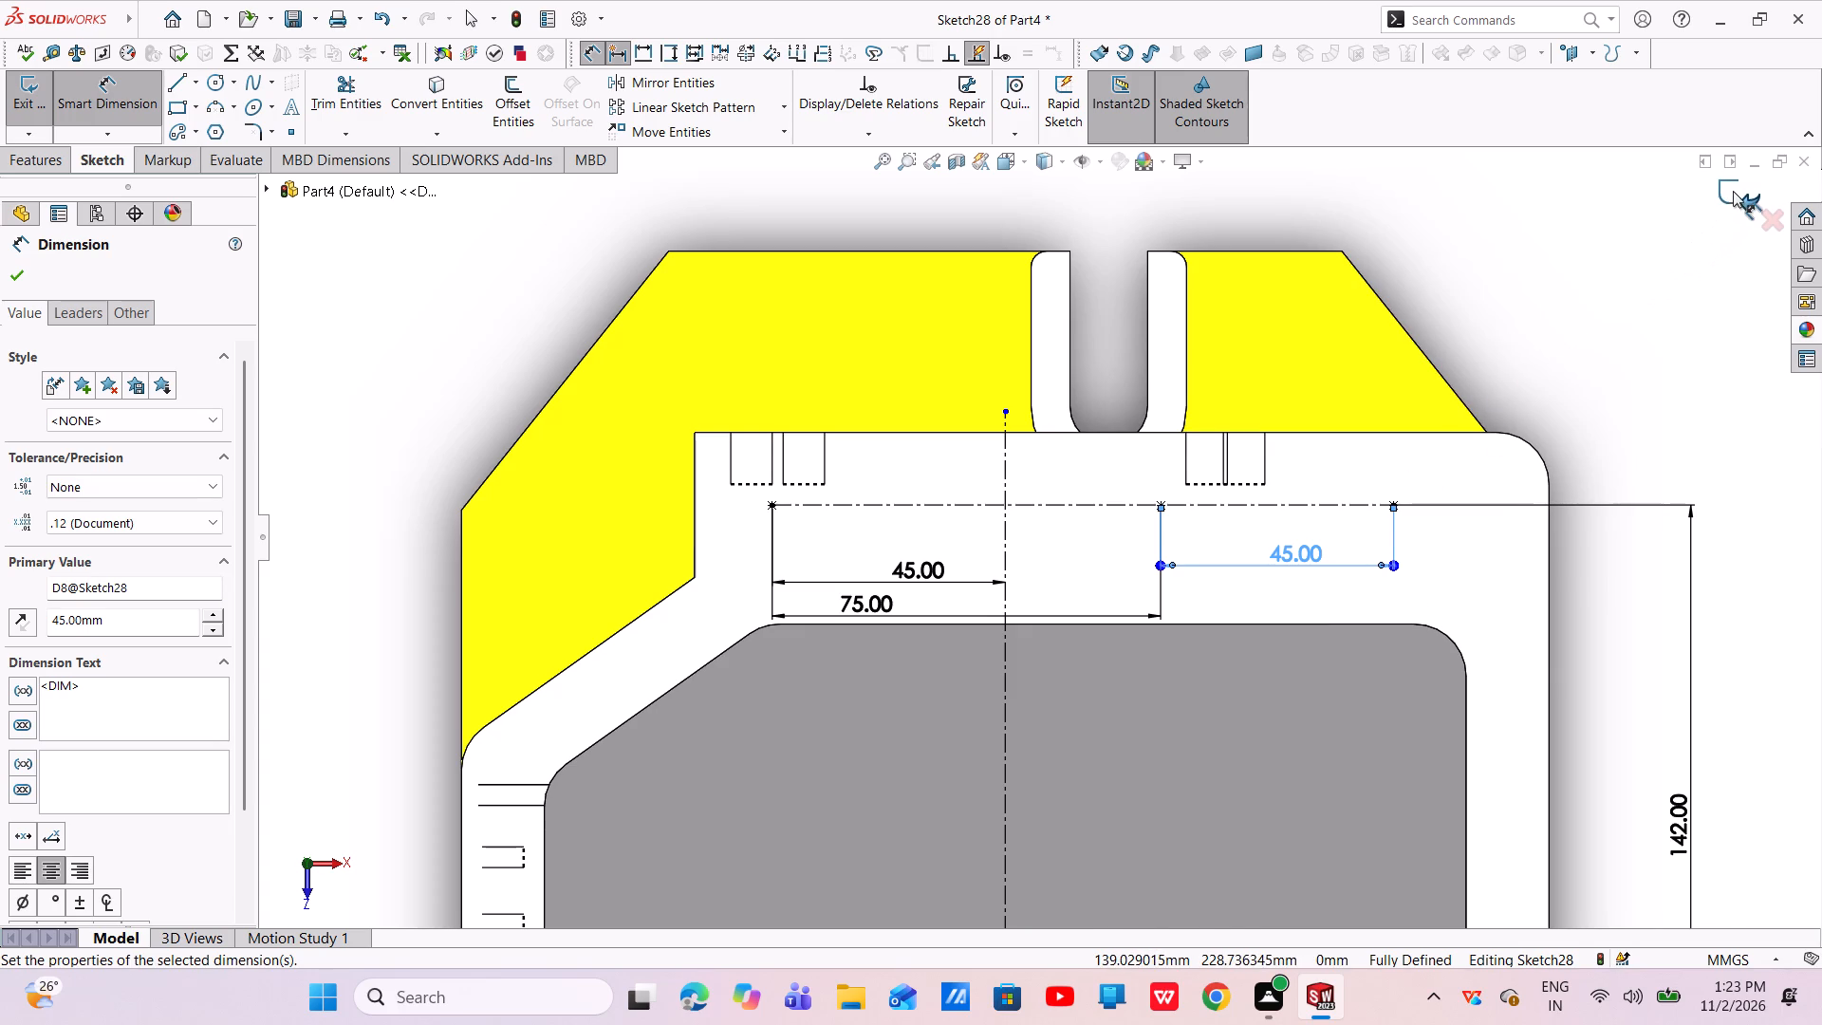
right_click(1654, 307)
left_click(1664, 364)
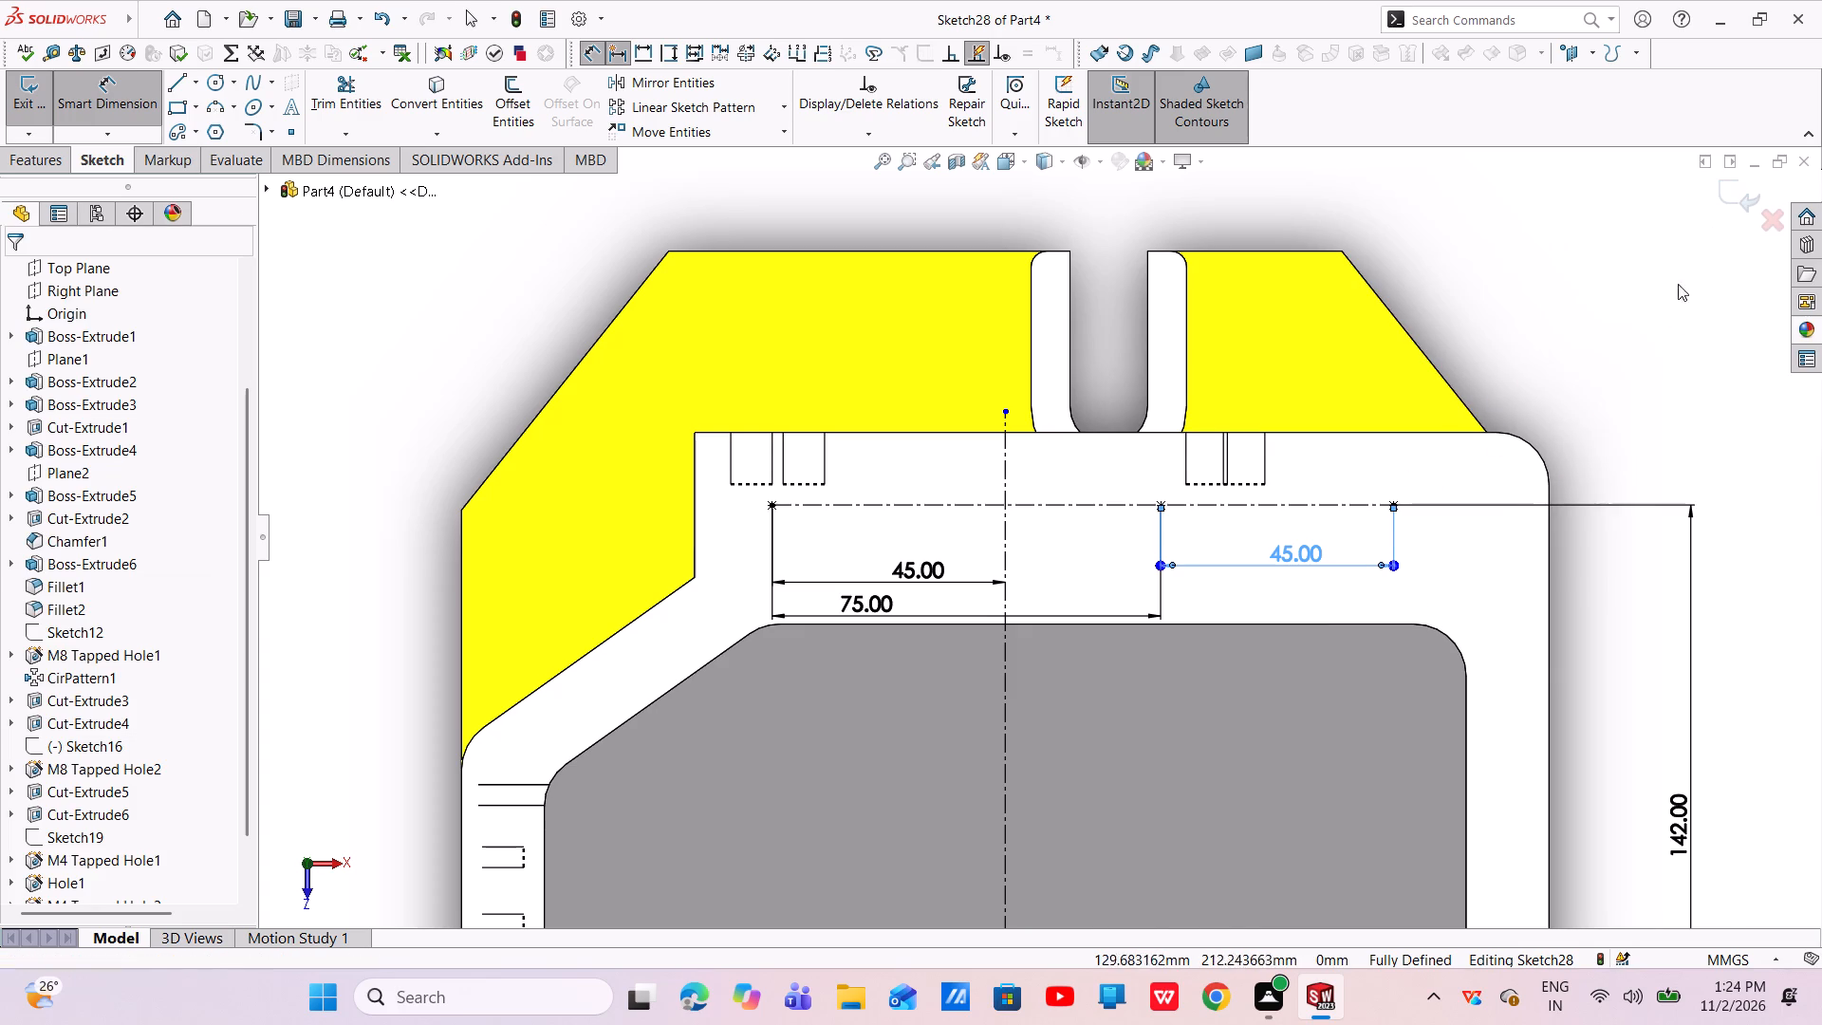
left_click(1723, 190)
Start a Hole Wizard feature for ISO M8 bottoming tapped holes and go to its depth and thread settings.
scroll(1468, 541, "down", 1)
scroll(1468, 541, "up", 2)
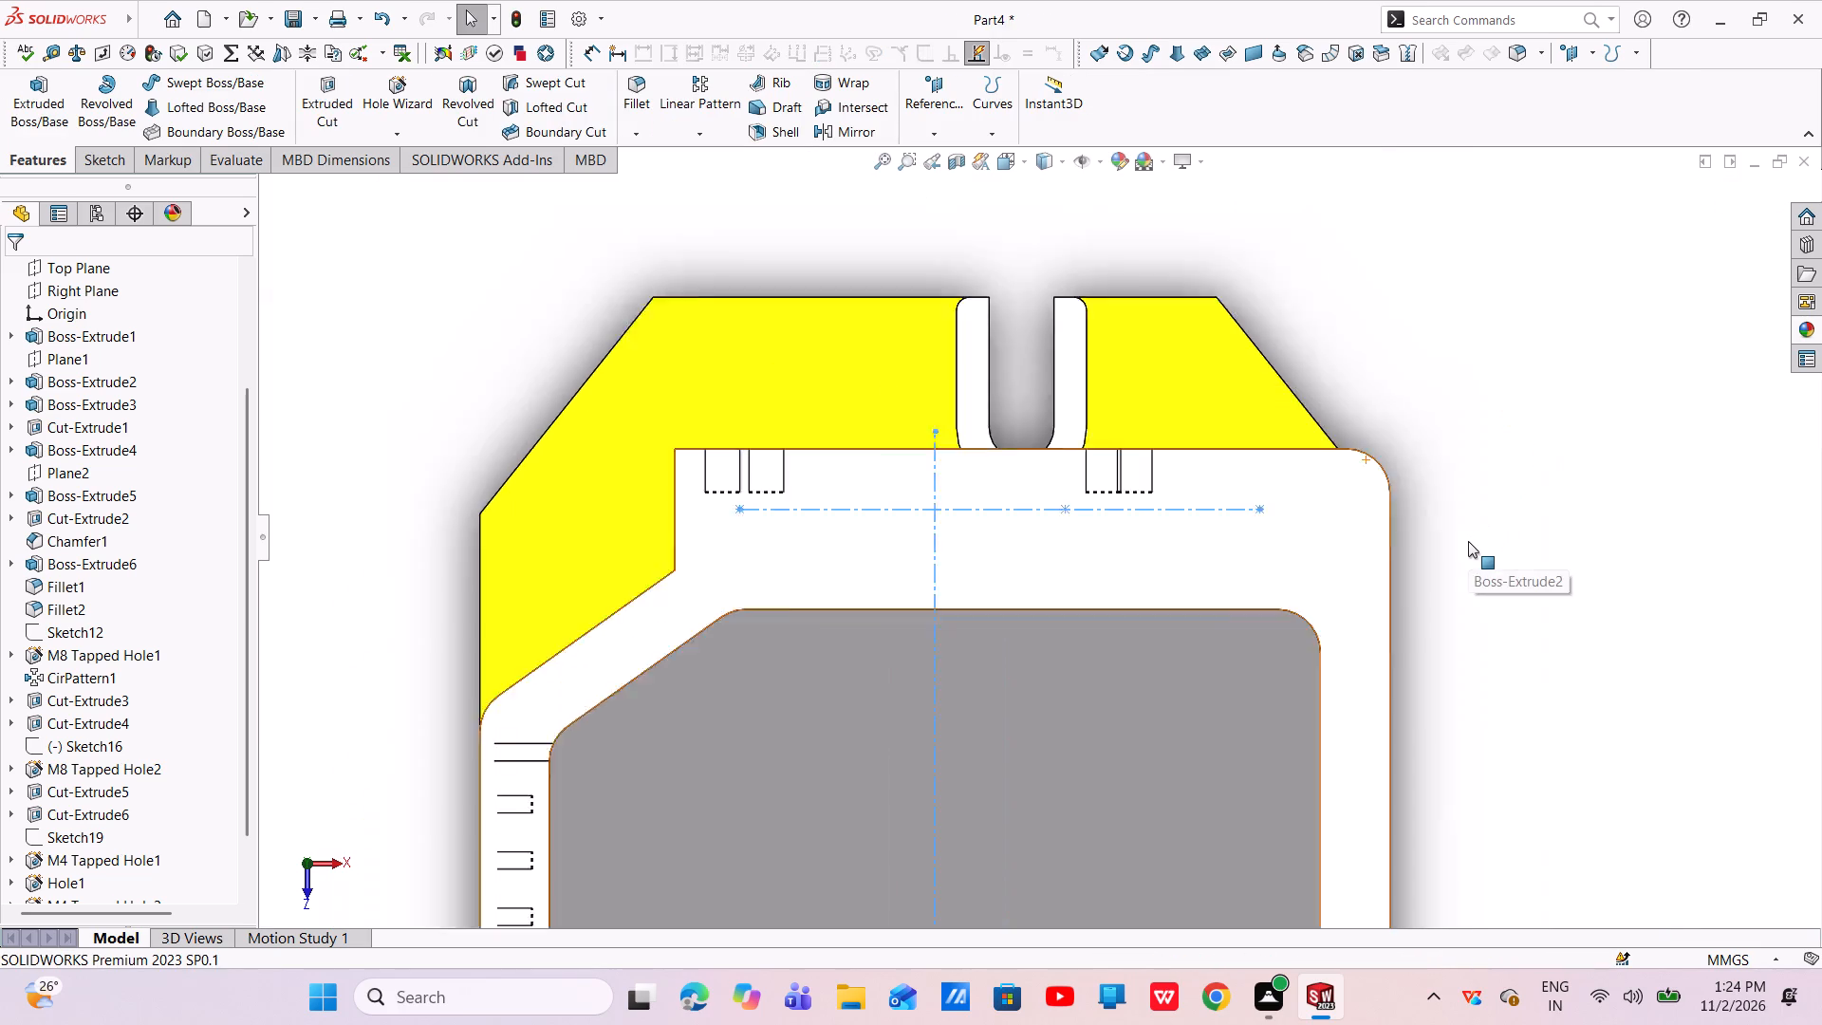
scroll(1468, 541, "up", 2)
scroll(1404, 599, "up", 4)
scroll(1131, 769, "down", 2)
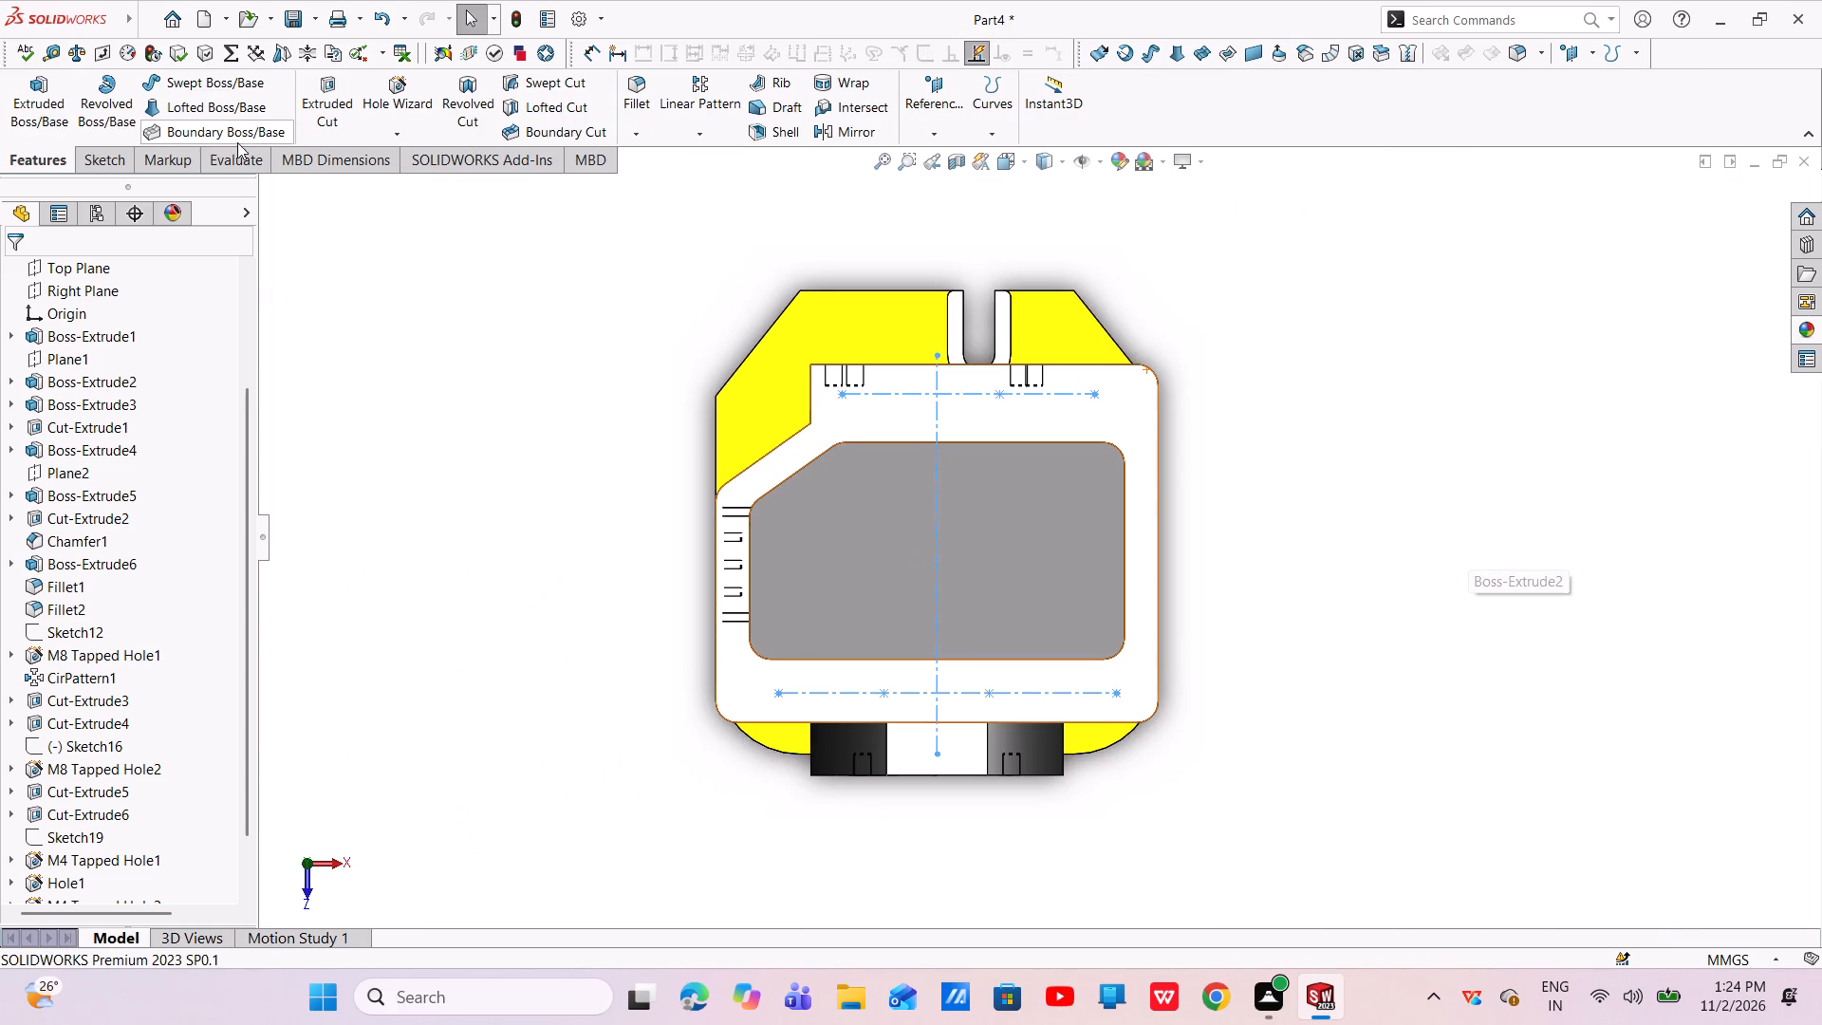
left_click(397, 86)
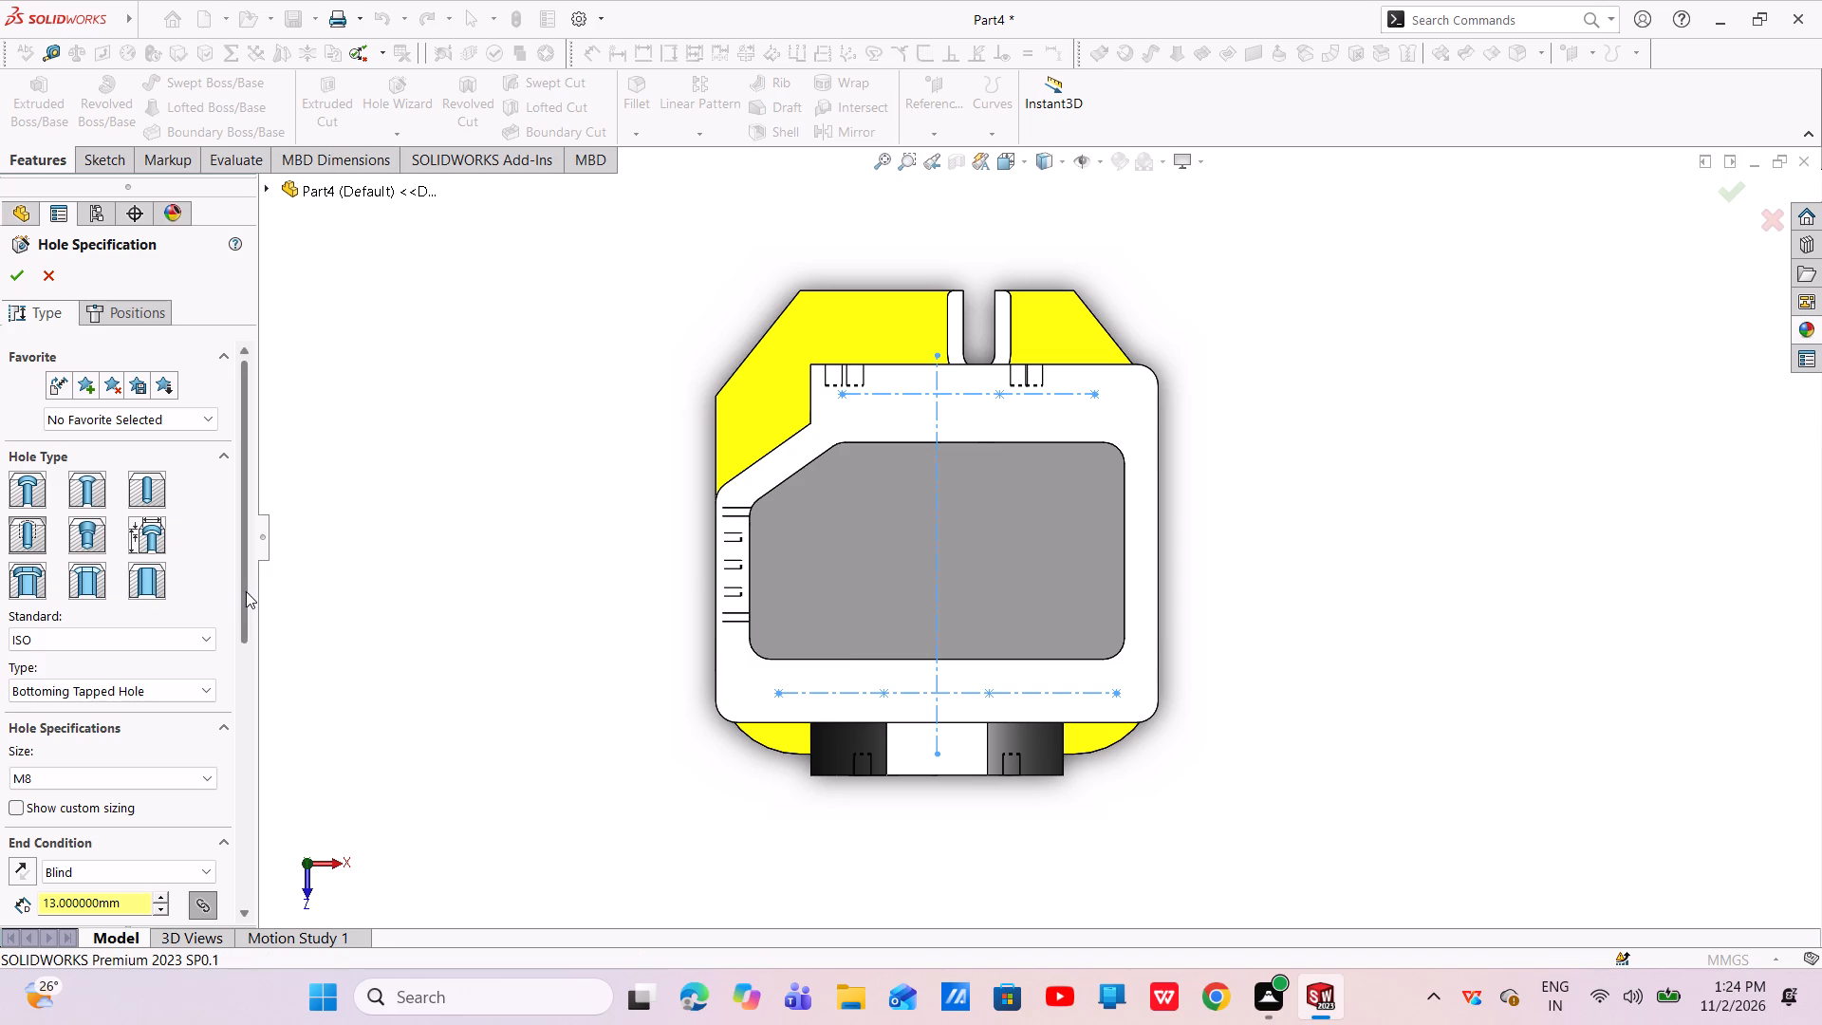
left_click_drag(245, 591, 280, 775)
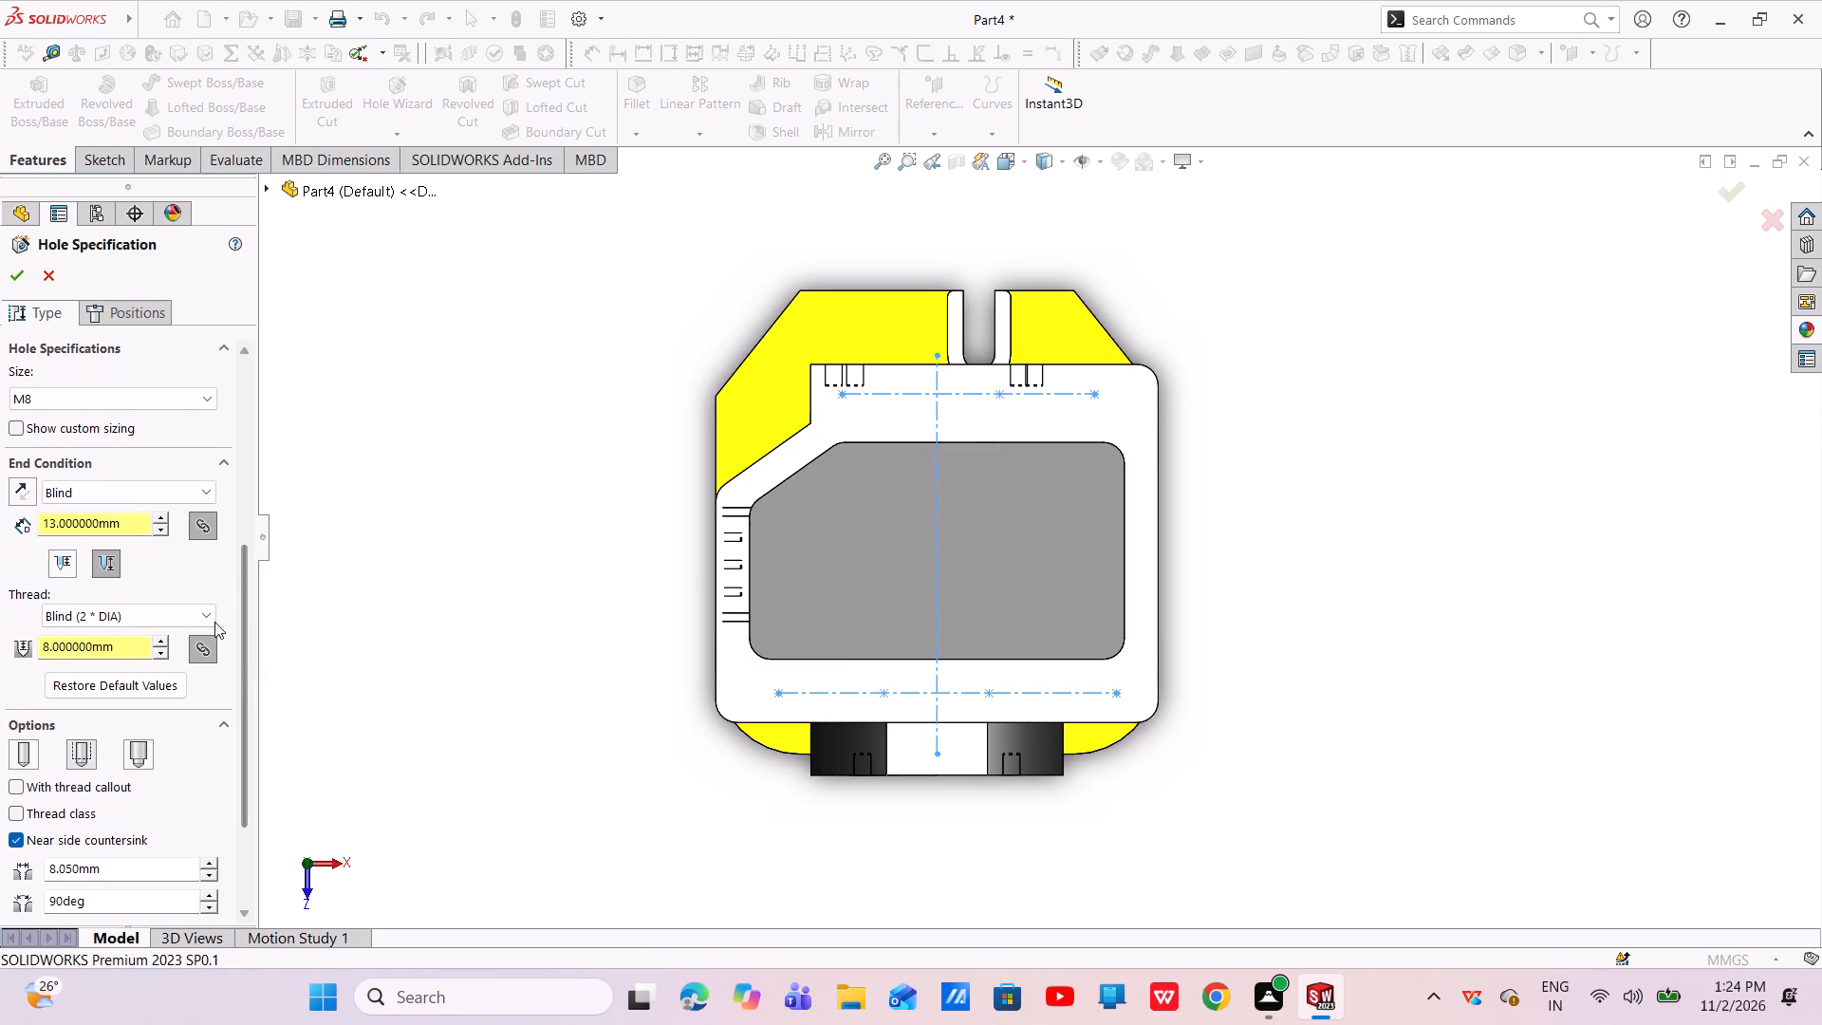
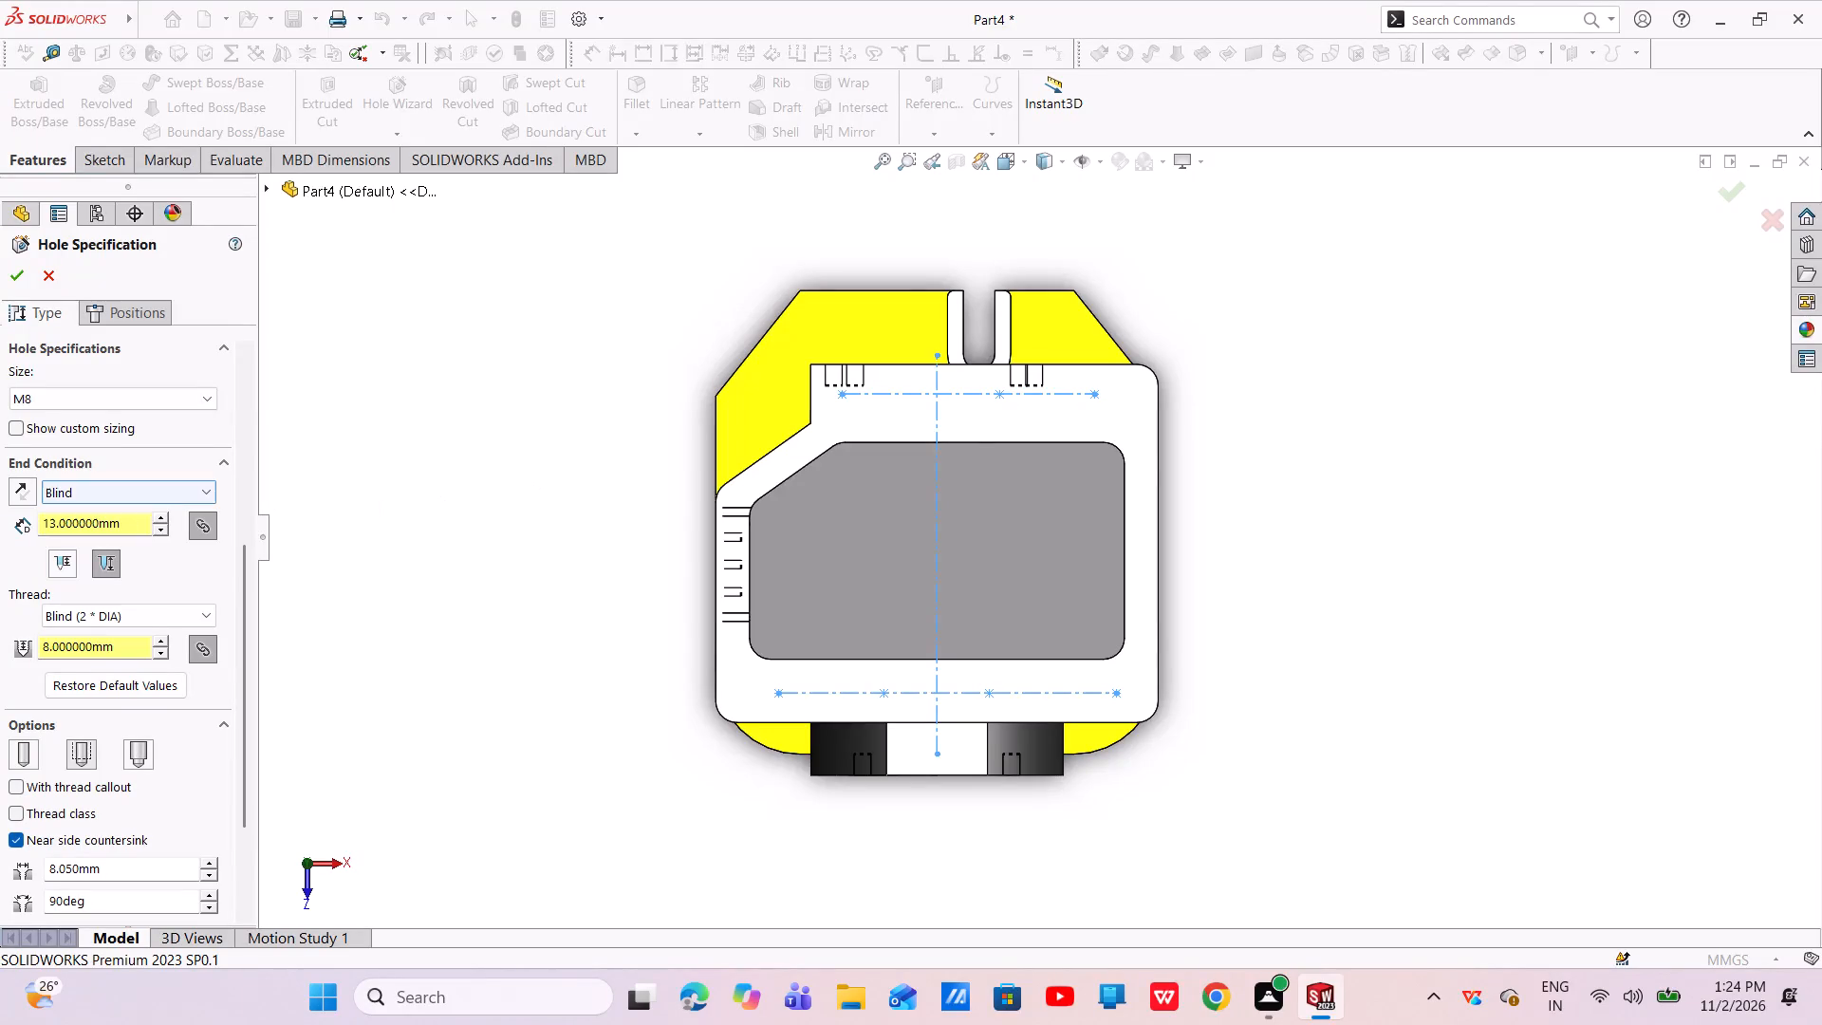
Set the M8 hole depth to be measured to the shoulder and place holes at all seven top-flange centerline points.
left_click(54, 565)
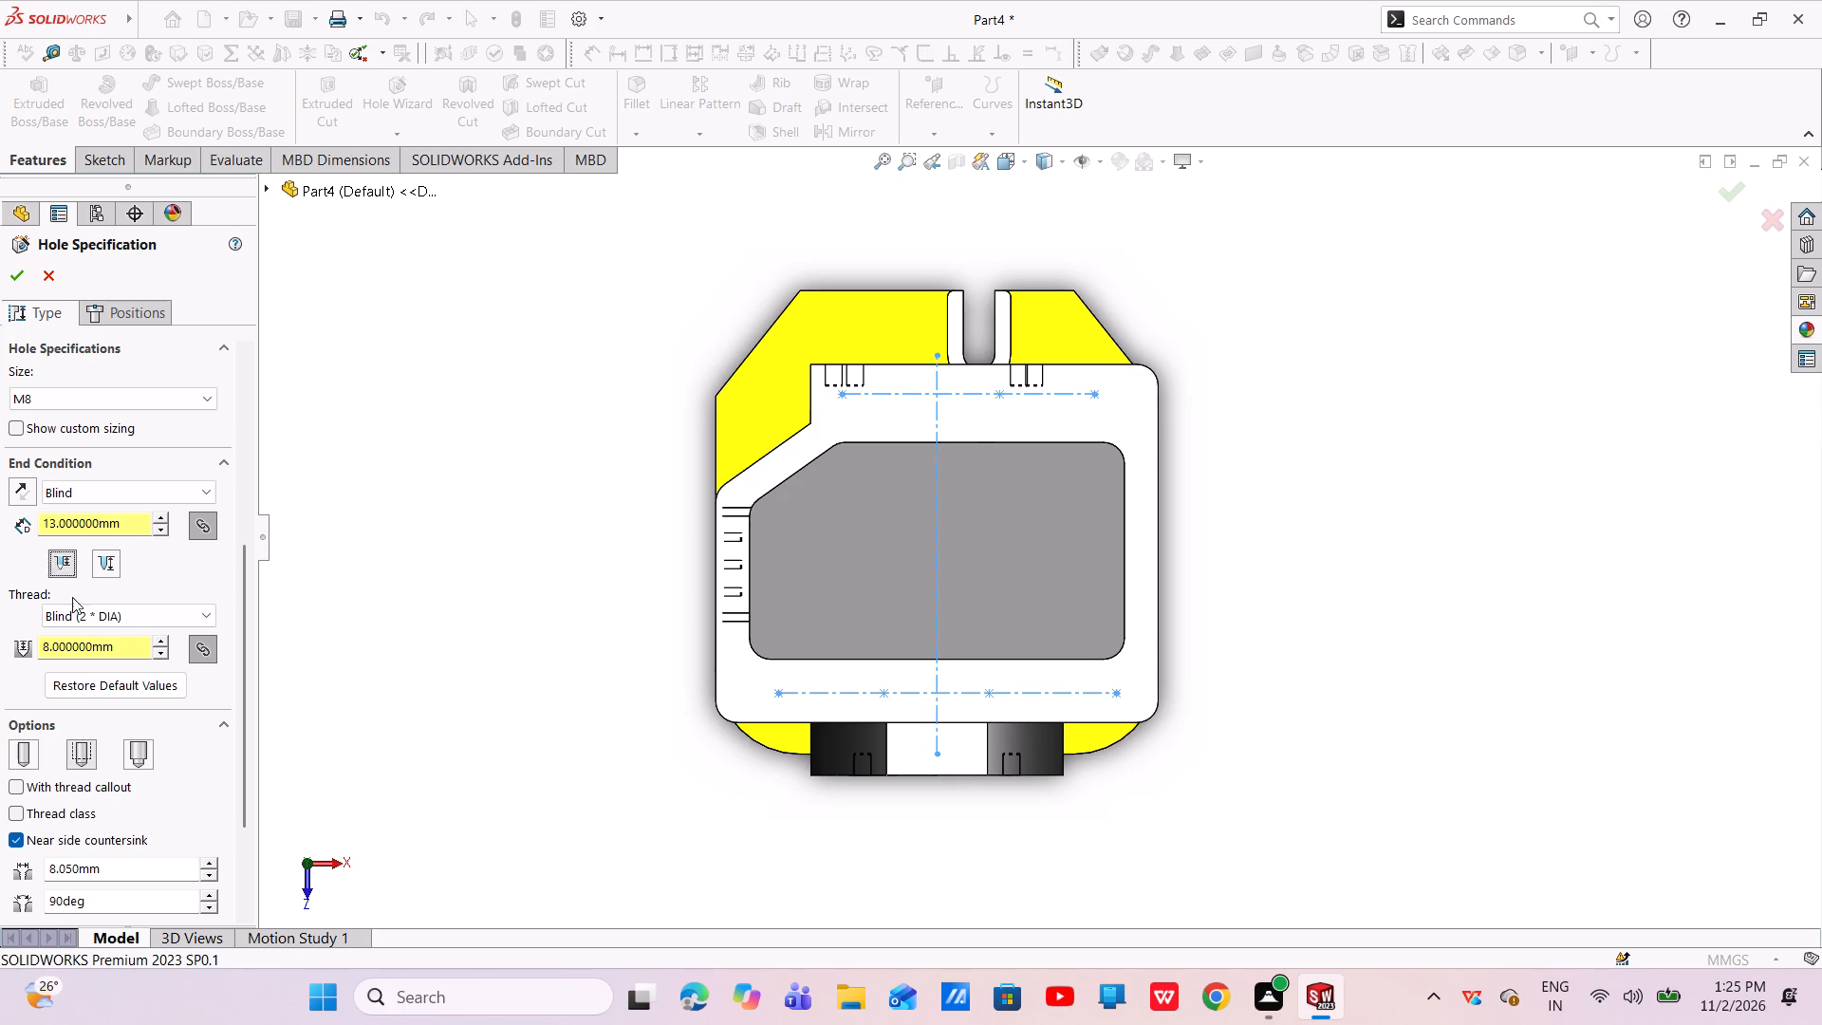
left_click(124, 313)
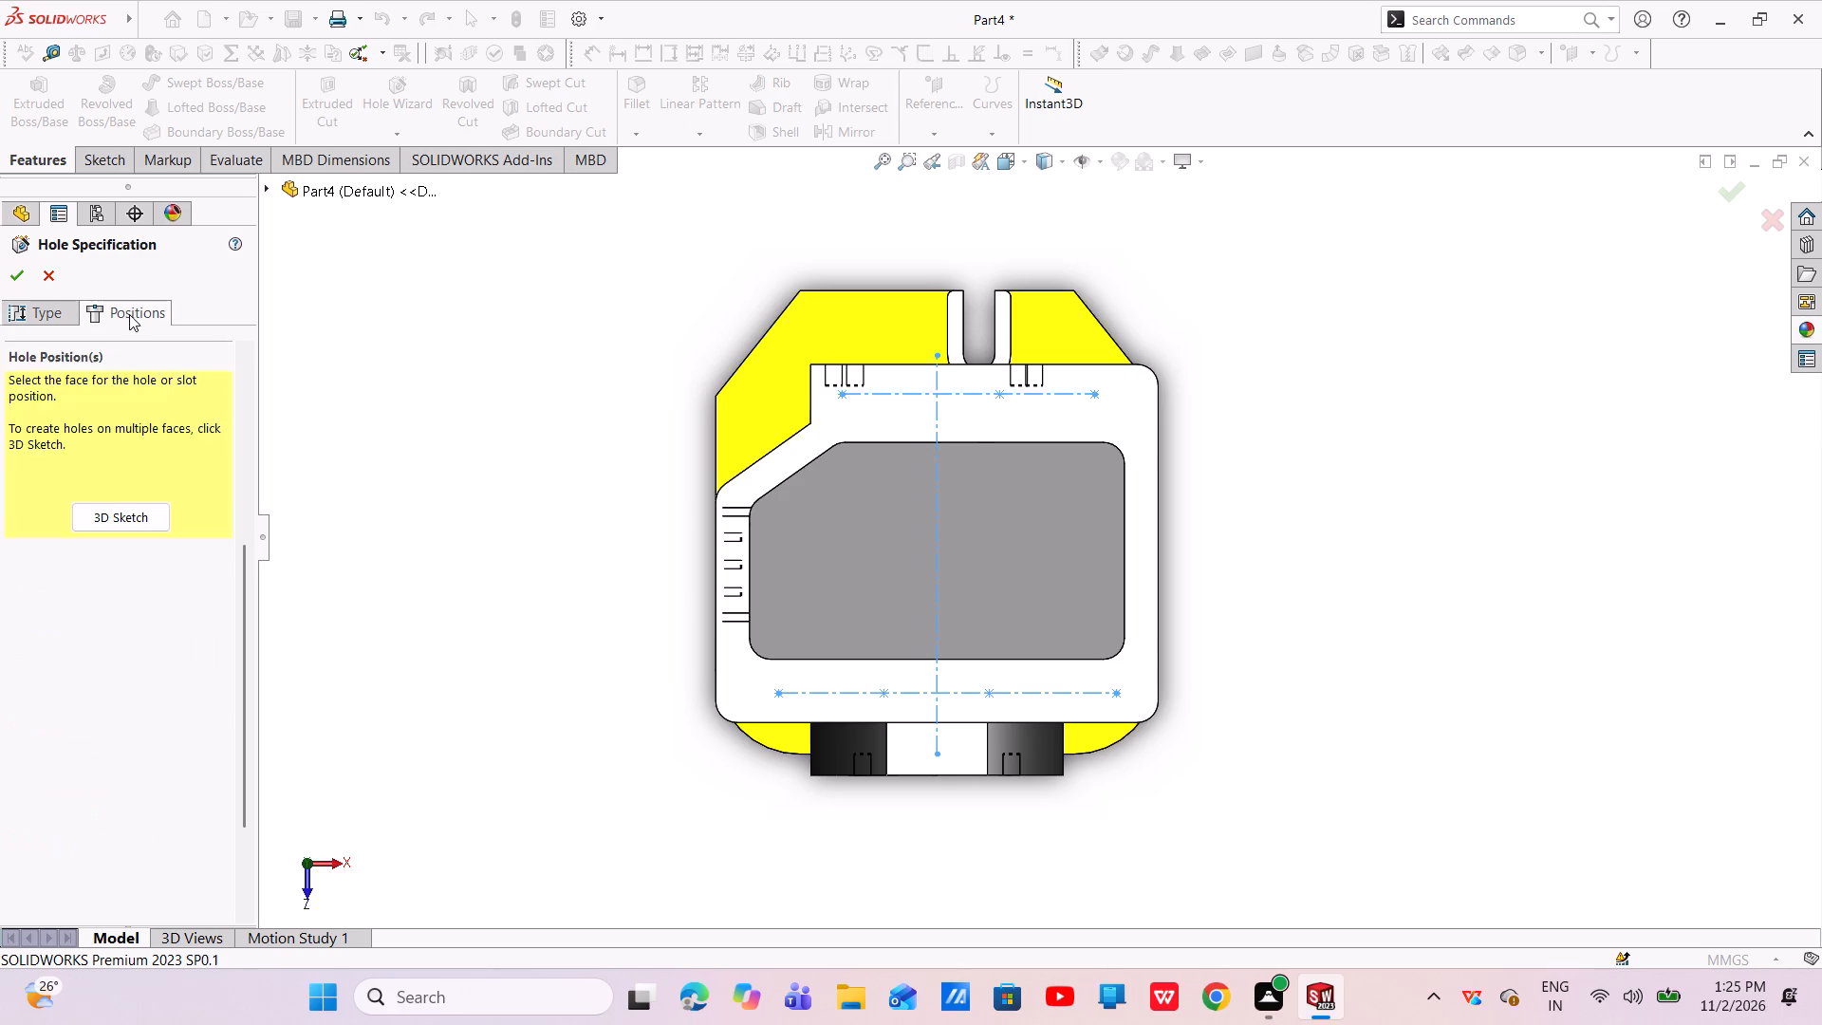
left_click(91, 517)
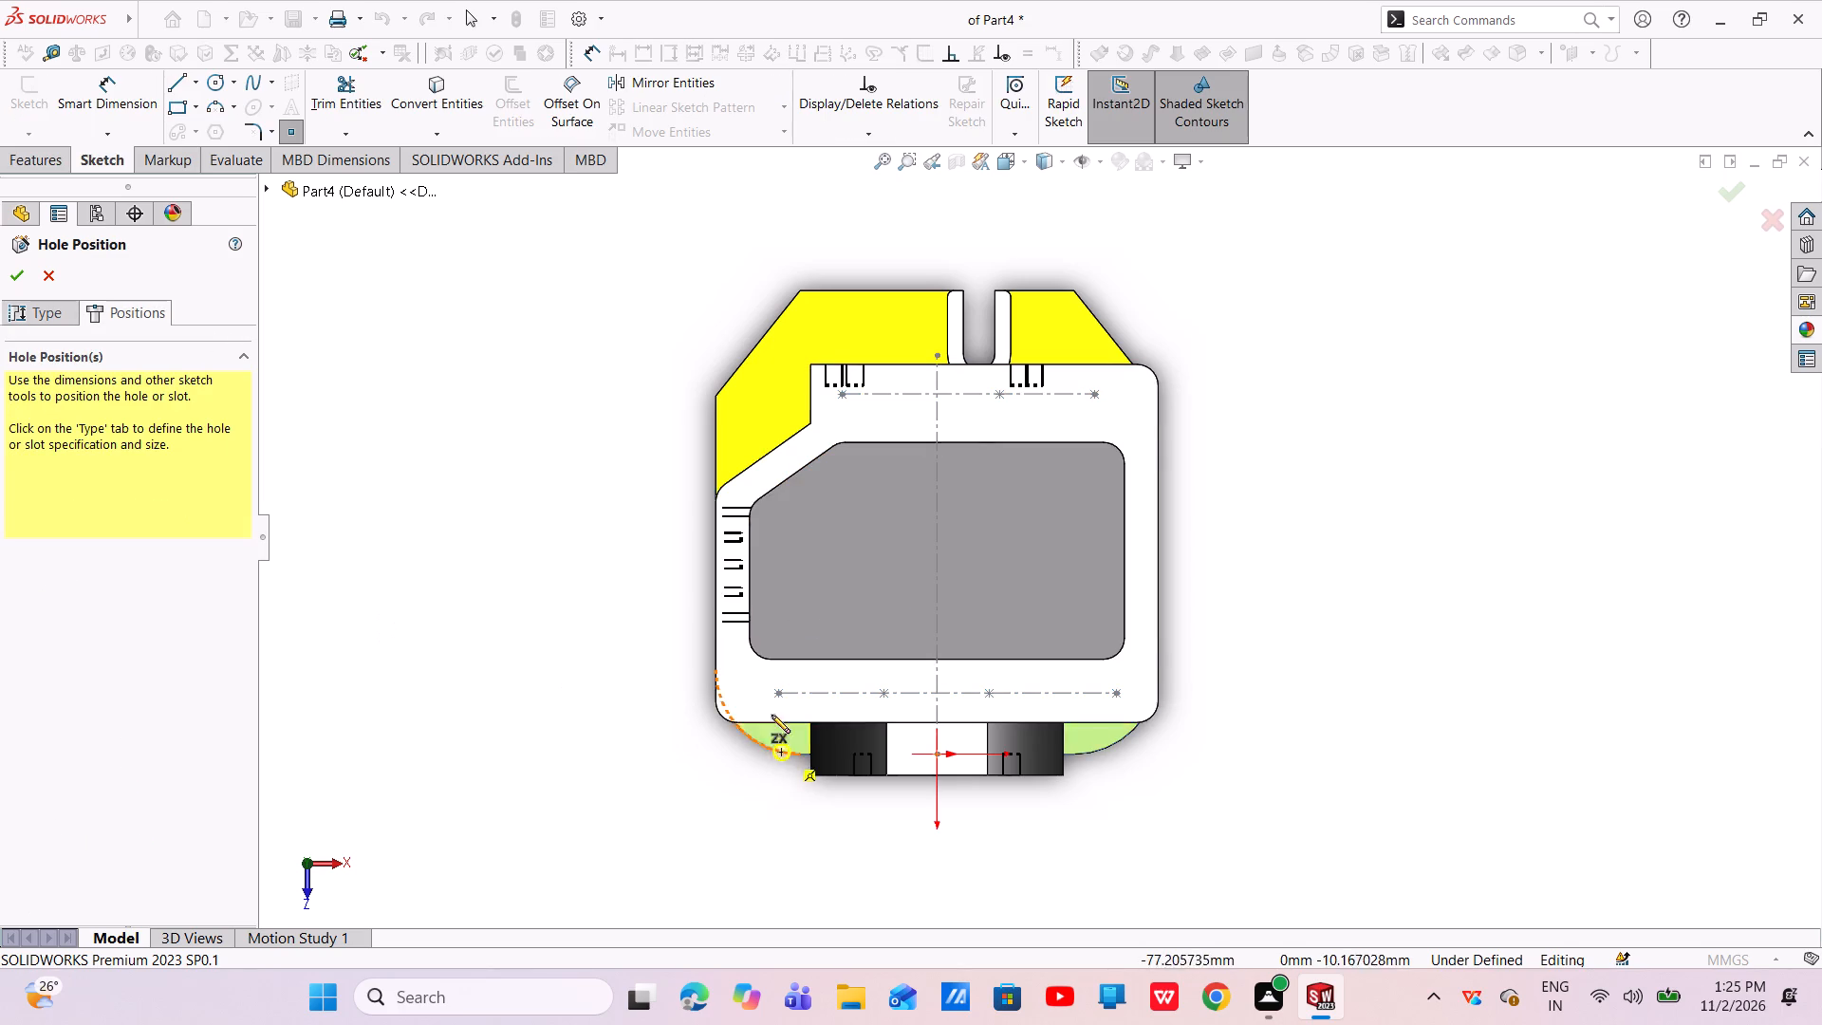
left_click(775, 694)
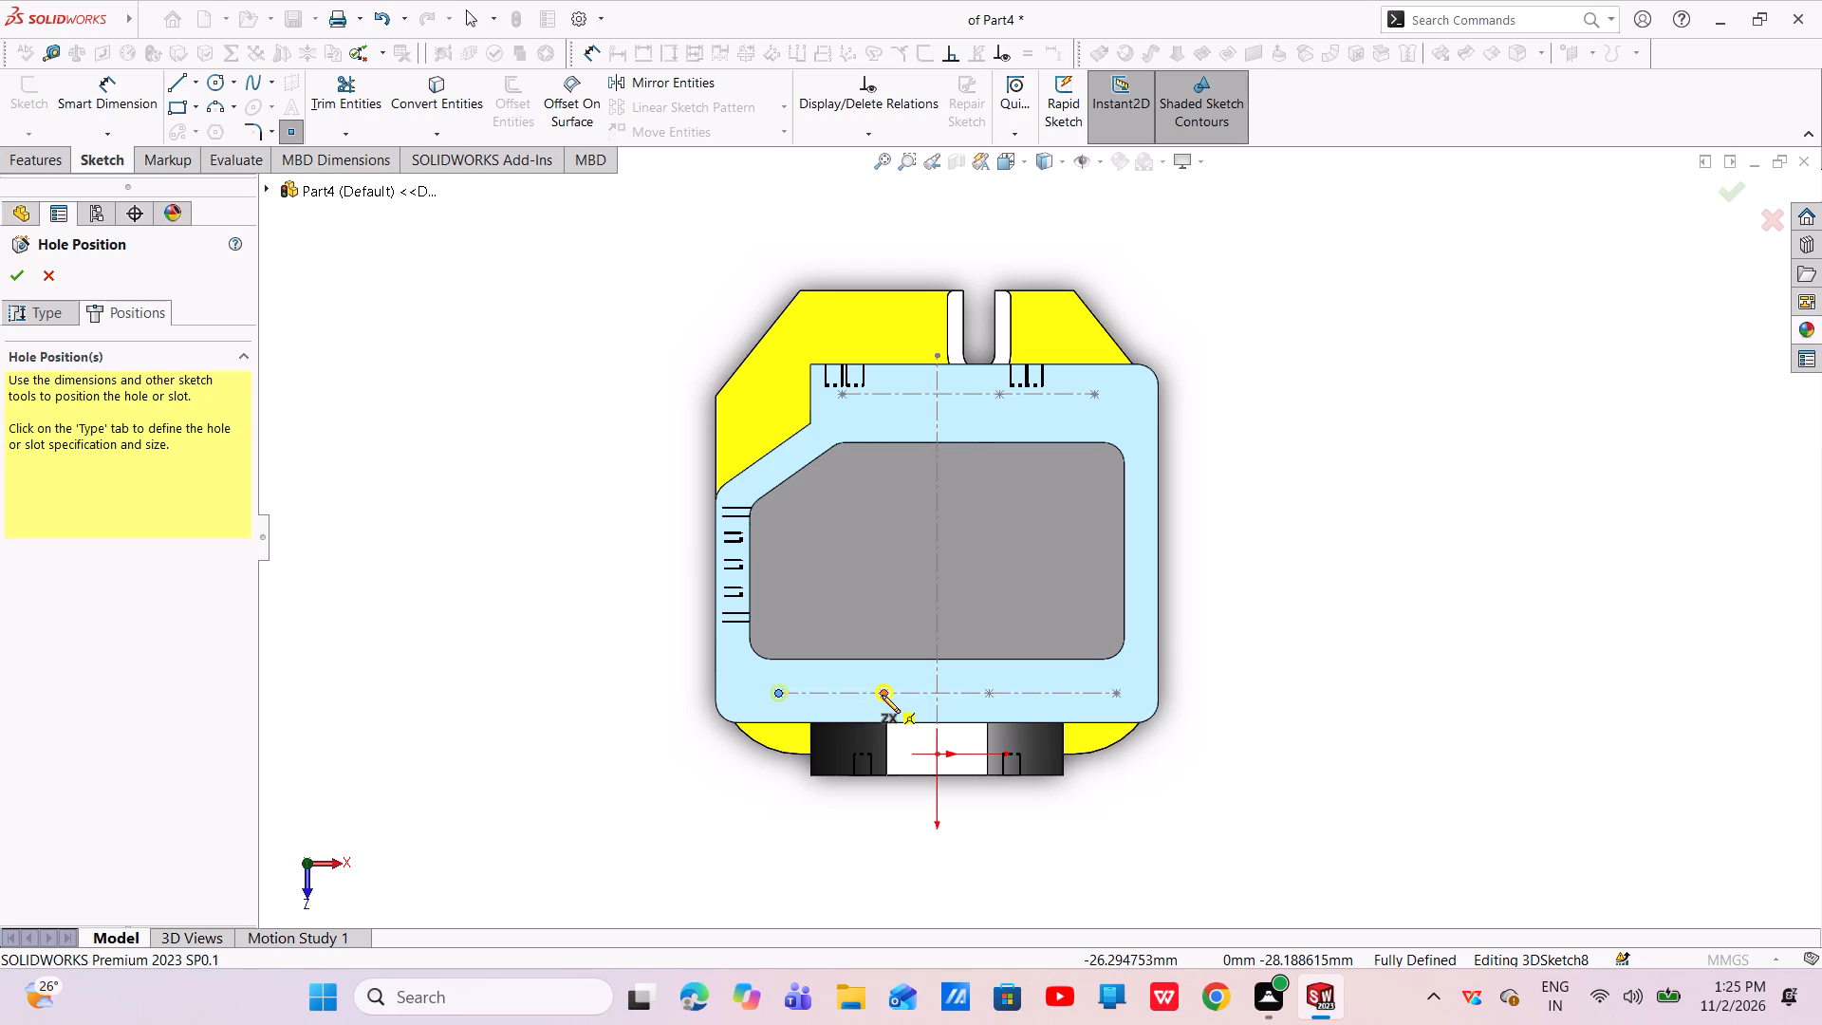
left_click(882, 695)
left_click(990, 698)
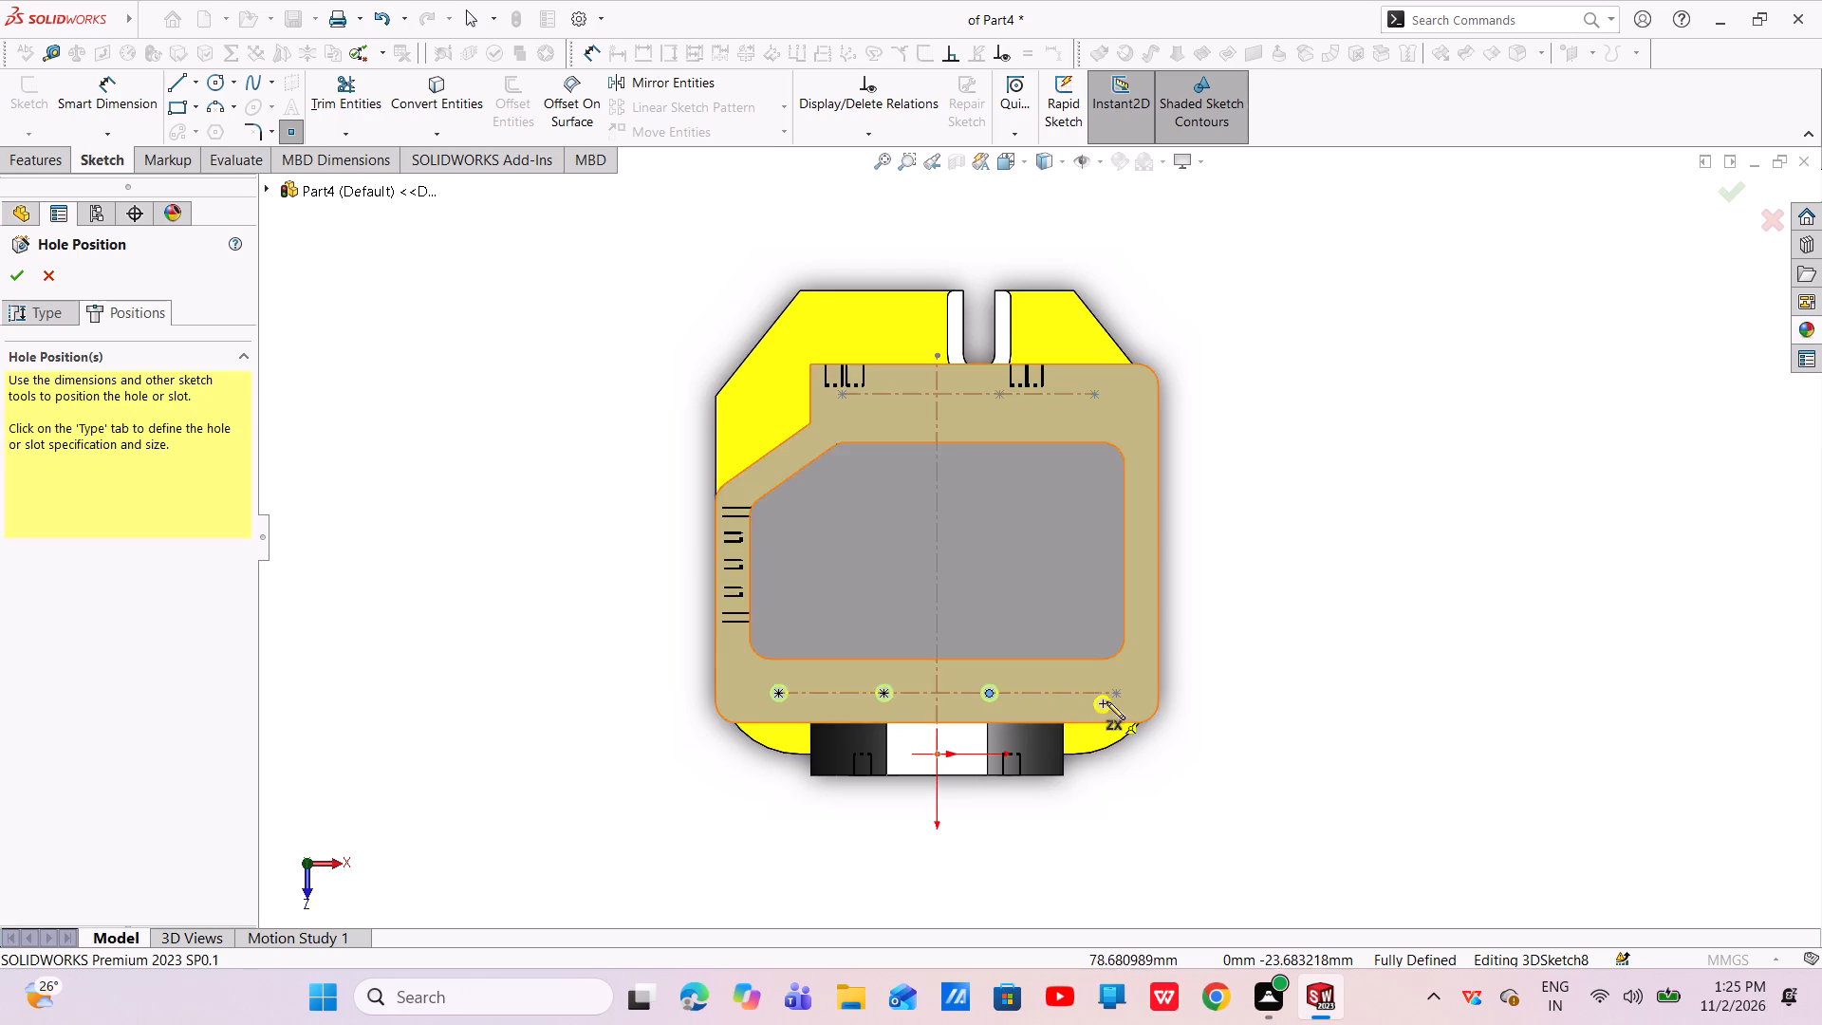
left_click(1120, 695)
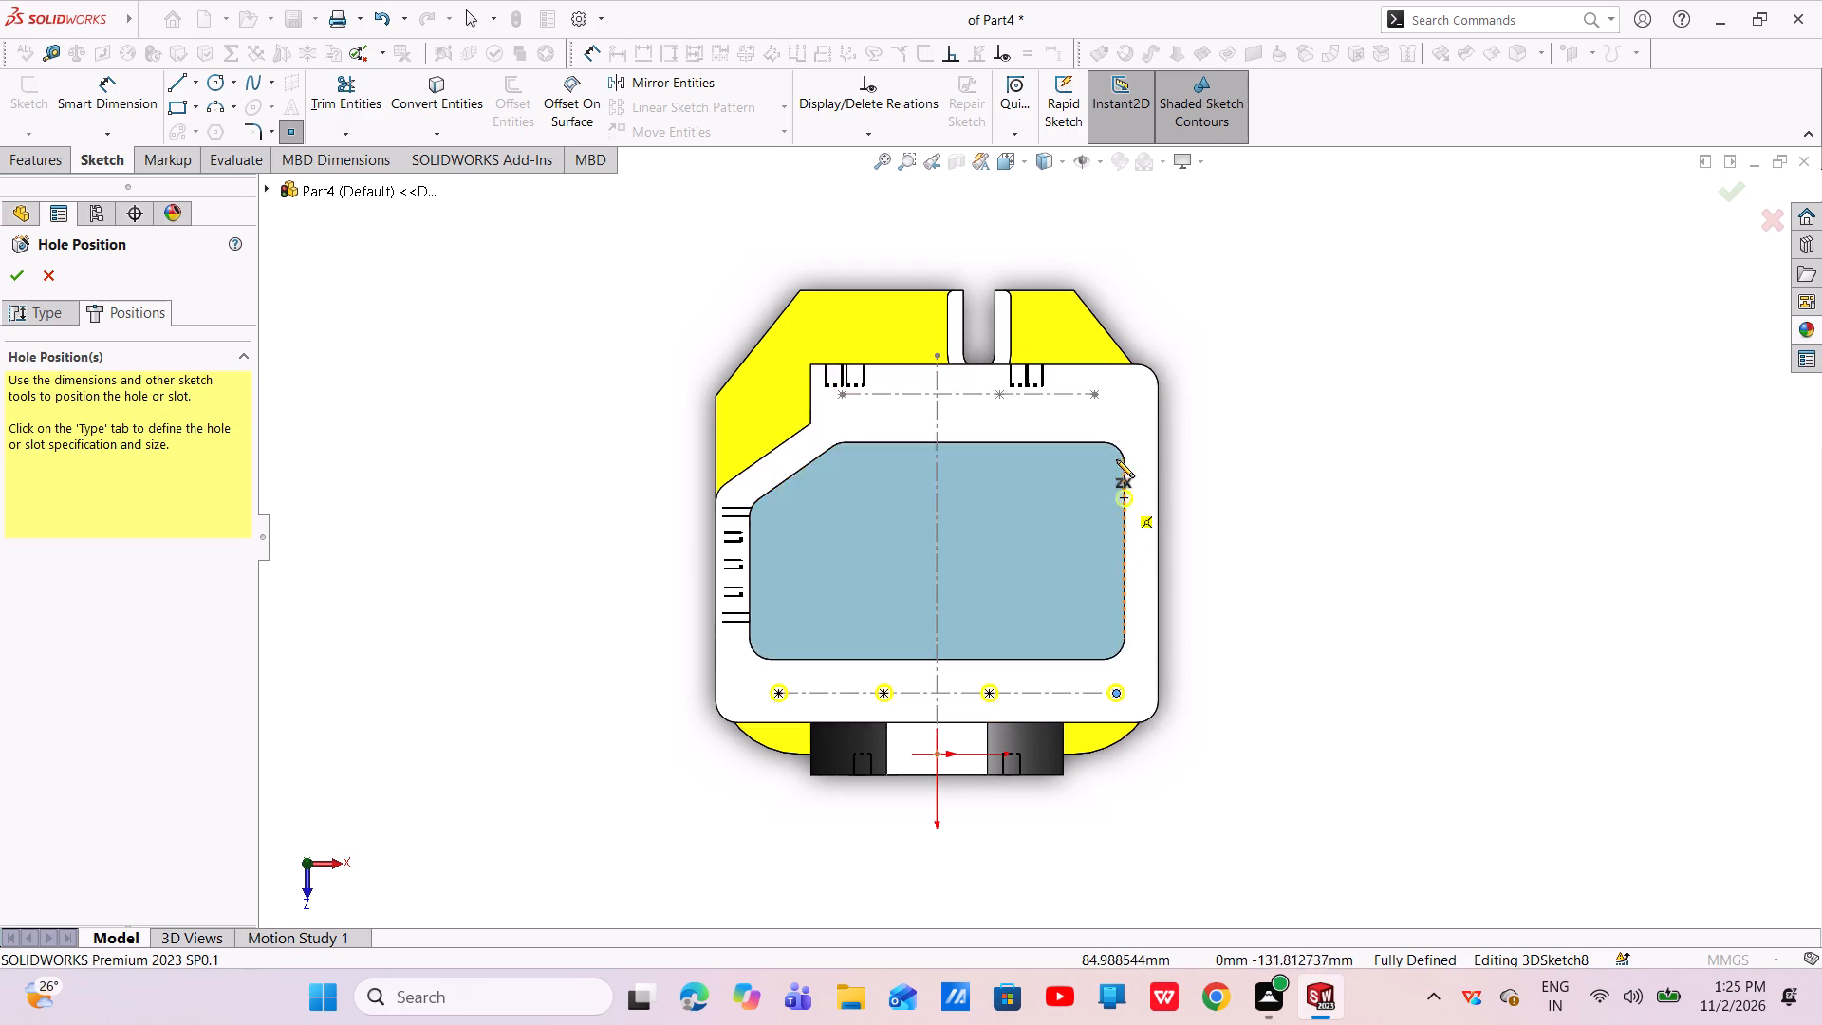
left_click(1099, 394)
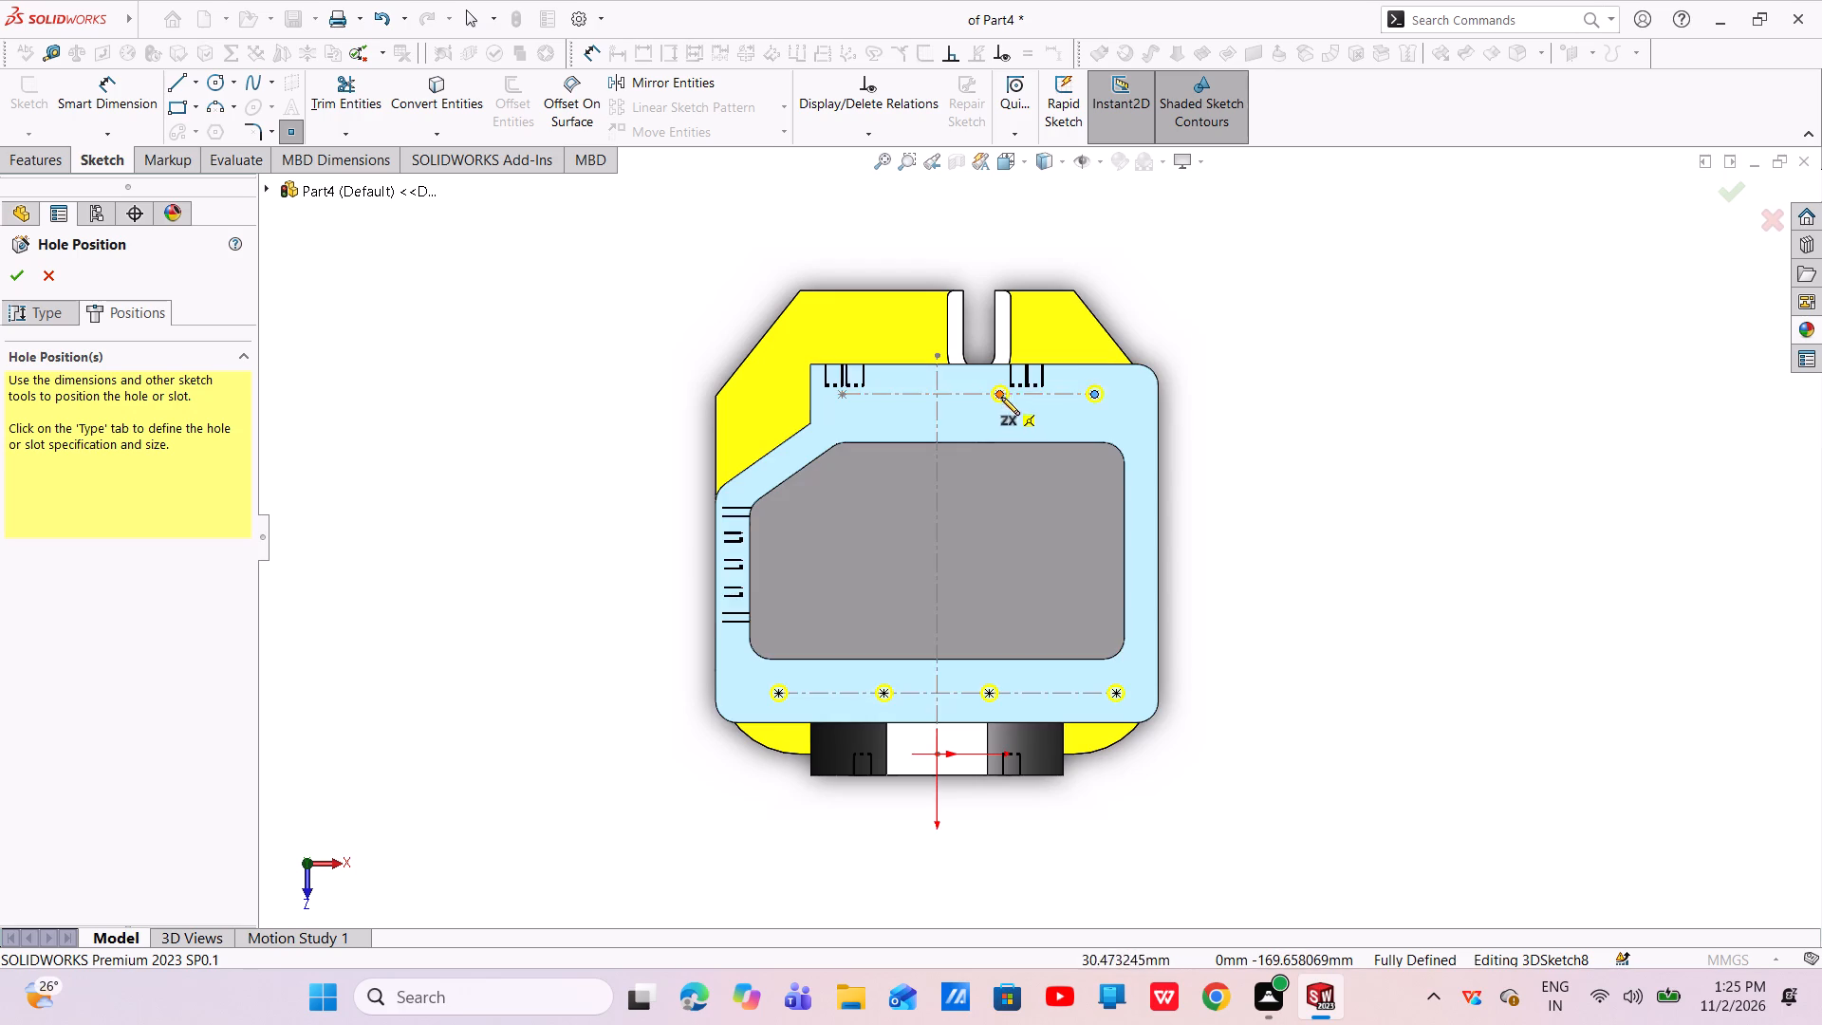
left_click(1001, 397)
left_click(842, 398)
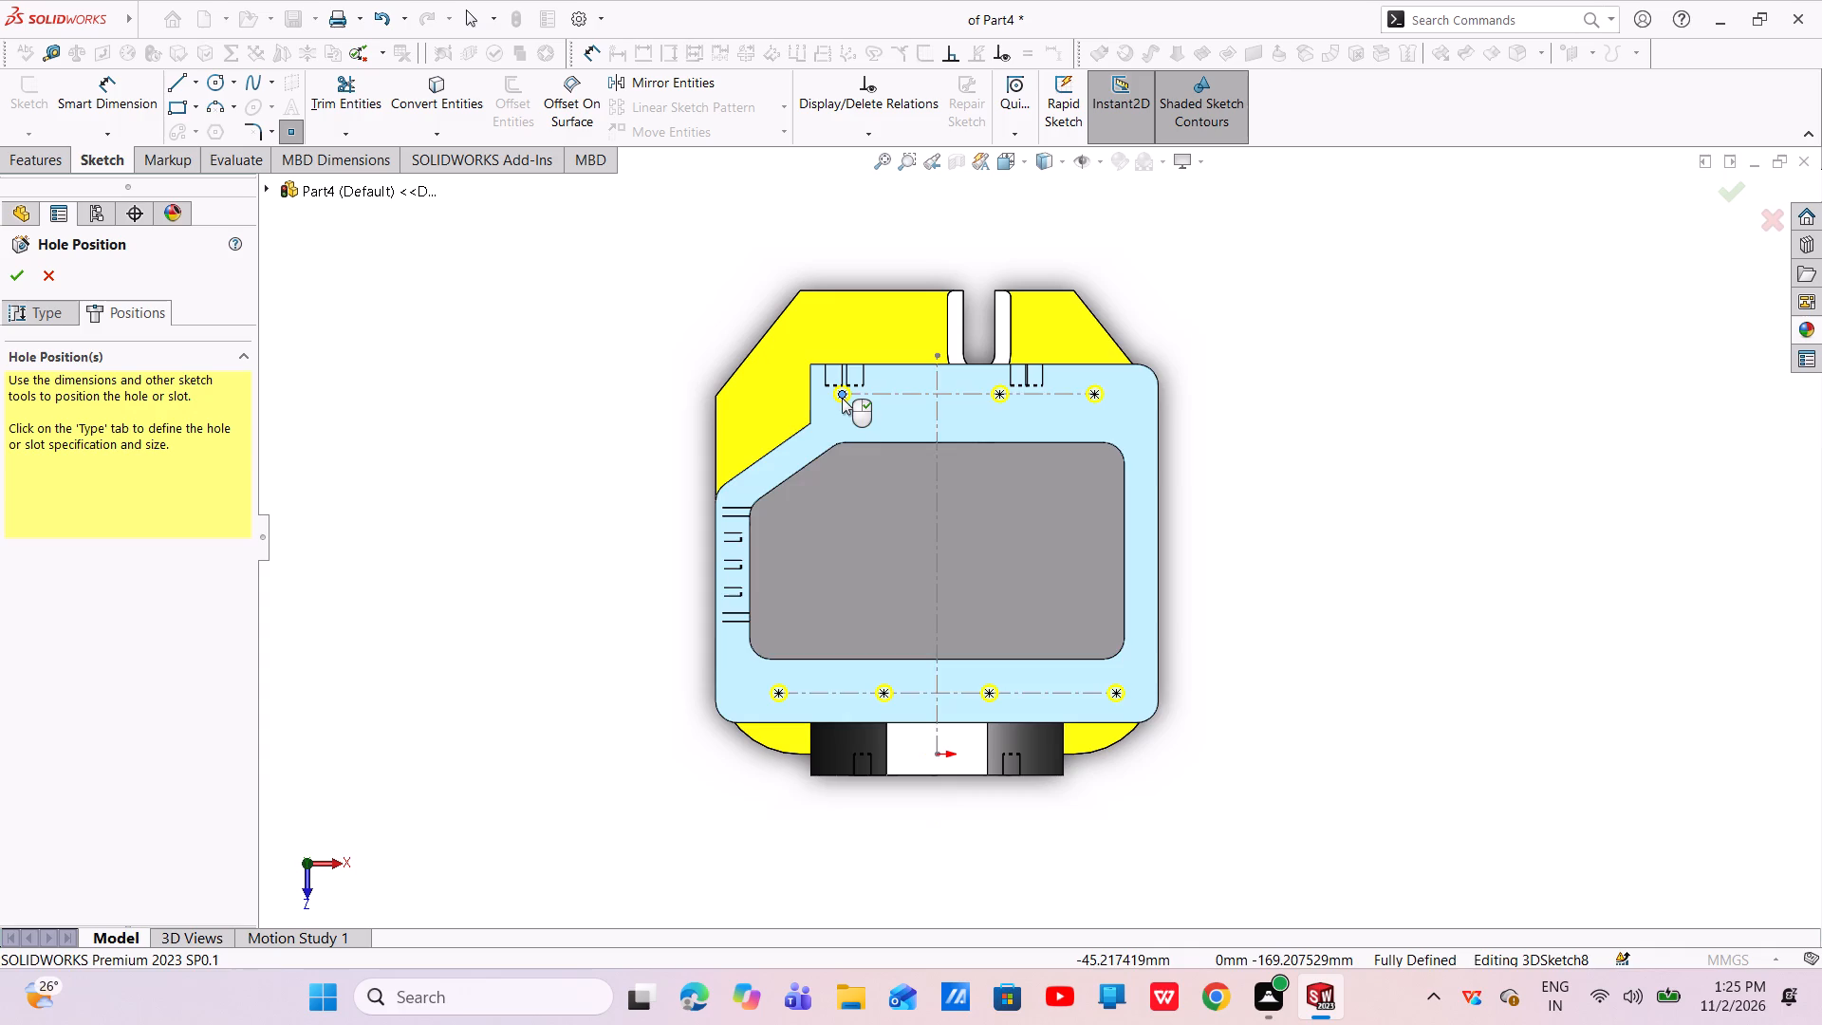
right_click(846, 403)
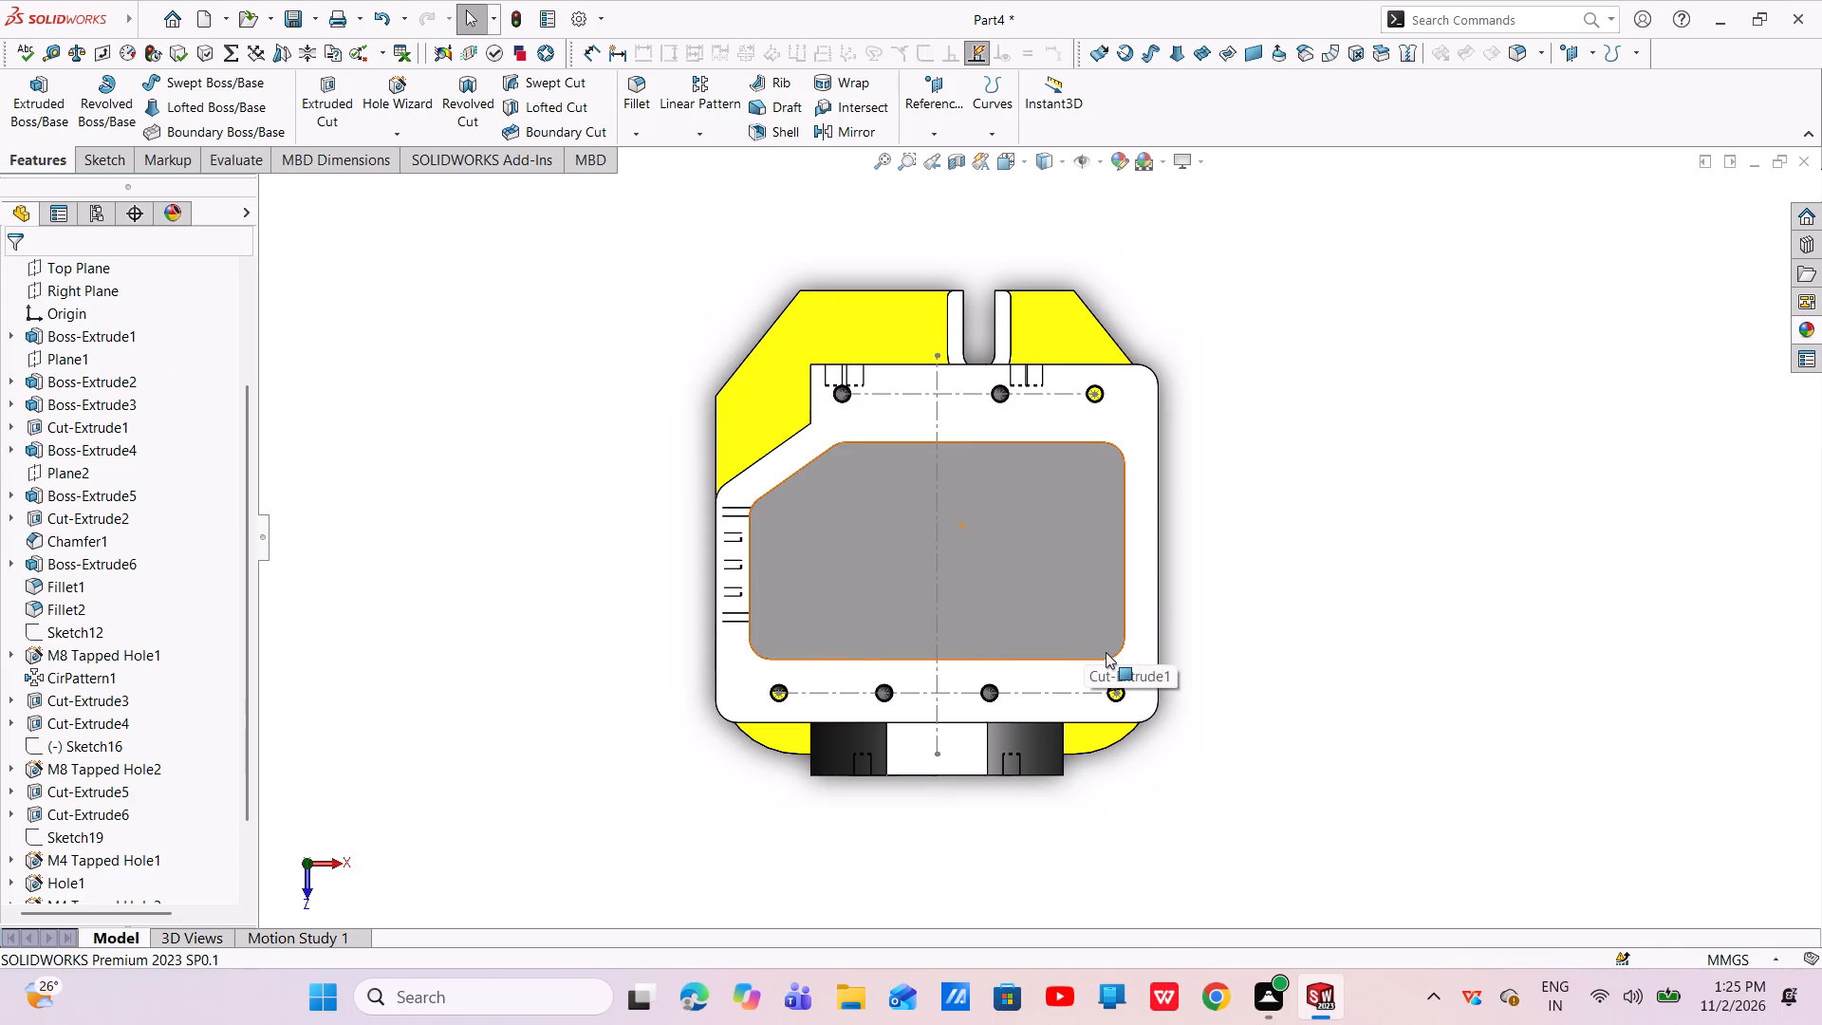
Examine the tapped holes along both sides of the top flange from several angles.
scroll(1106, 652, "up", 2)
middle_click_drag(1108, 637, 1136, 462)
scroll(1043, 447, "down", 2)
scroll(1043, 447, "up", 1)
scroll(1043, 447, "down", 1)
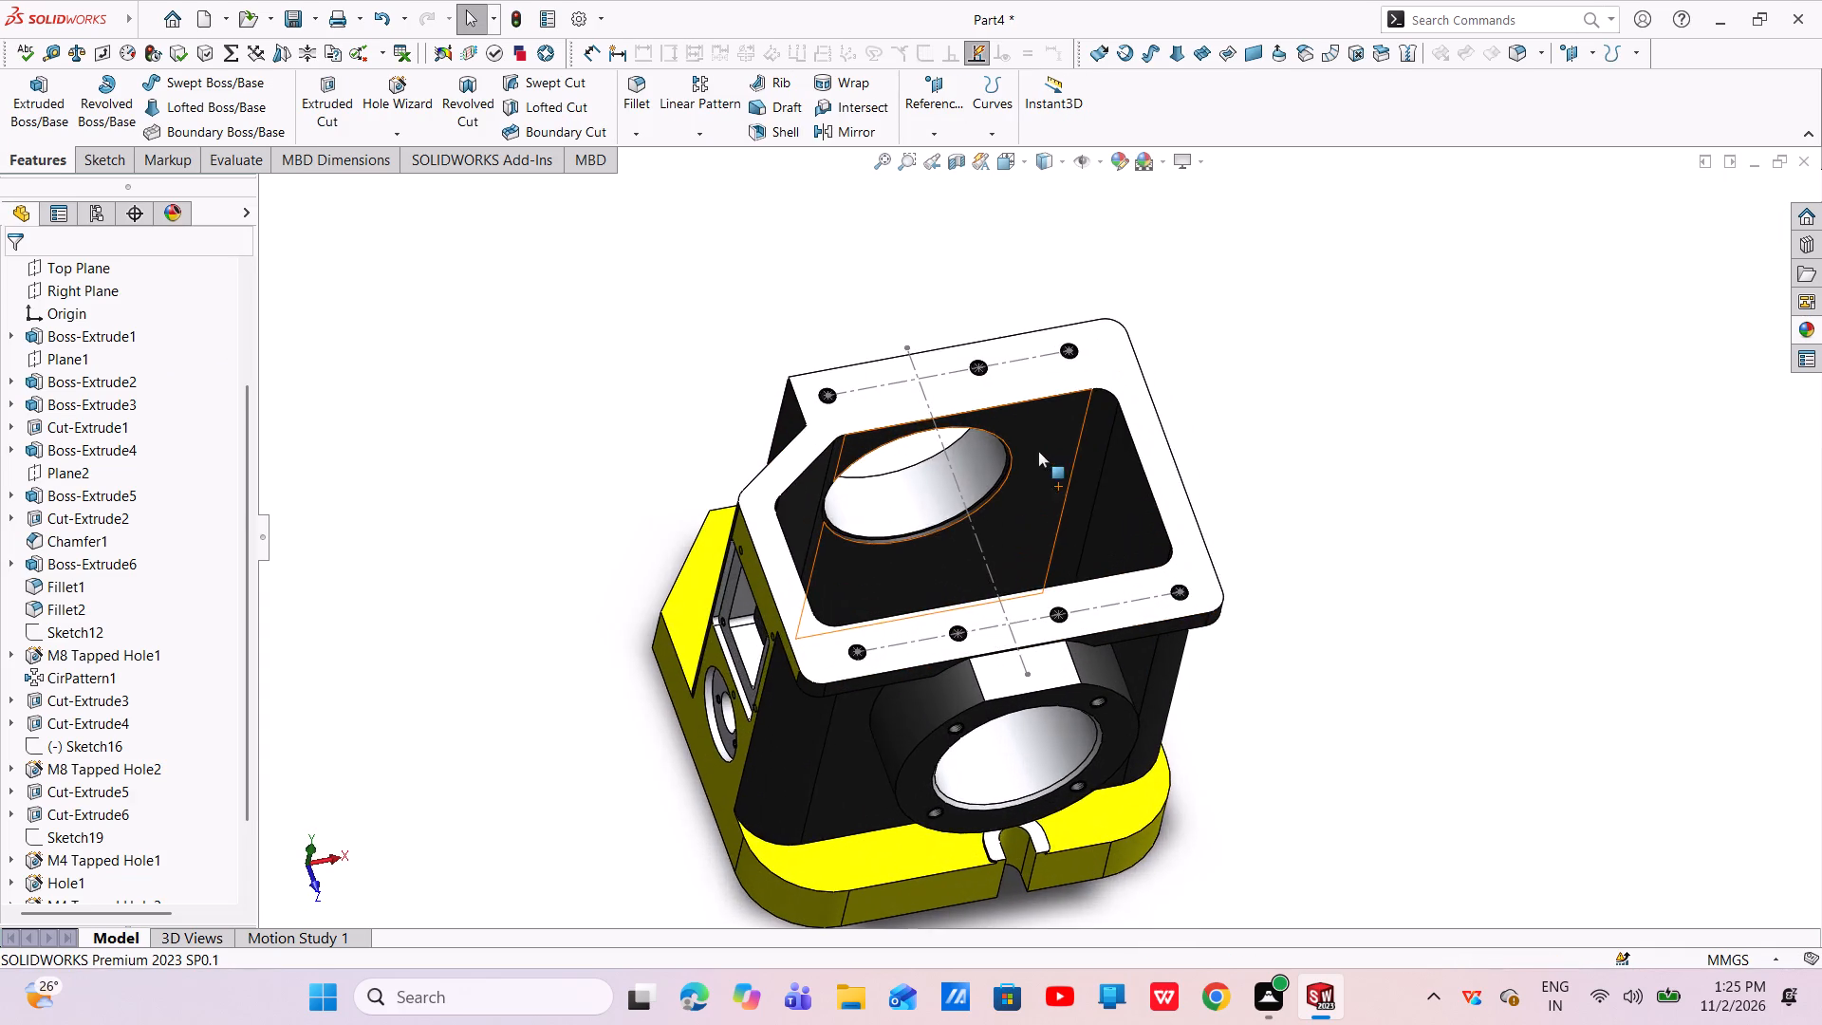
middle_click_drag(1035, 455, 1014, 563)
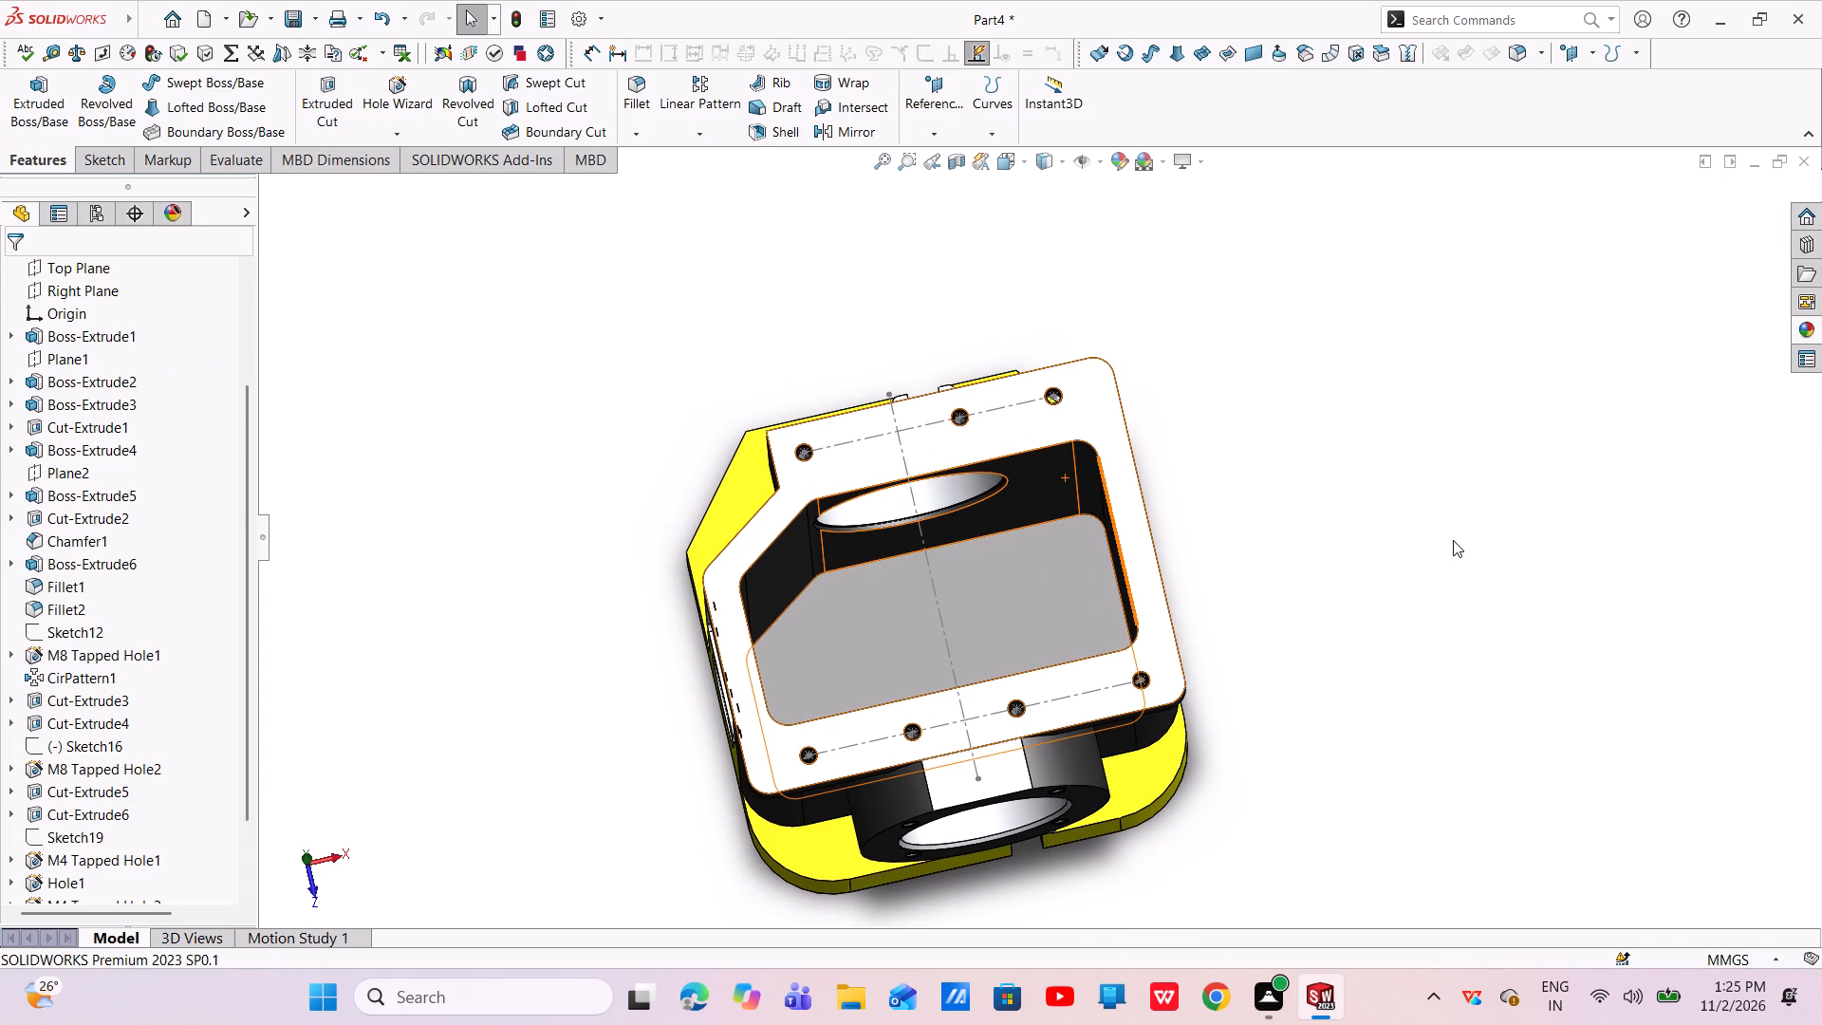
left_click(1456, 537)
right_click(1456, 537)
left_click(1398, 526)
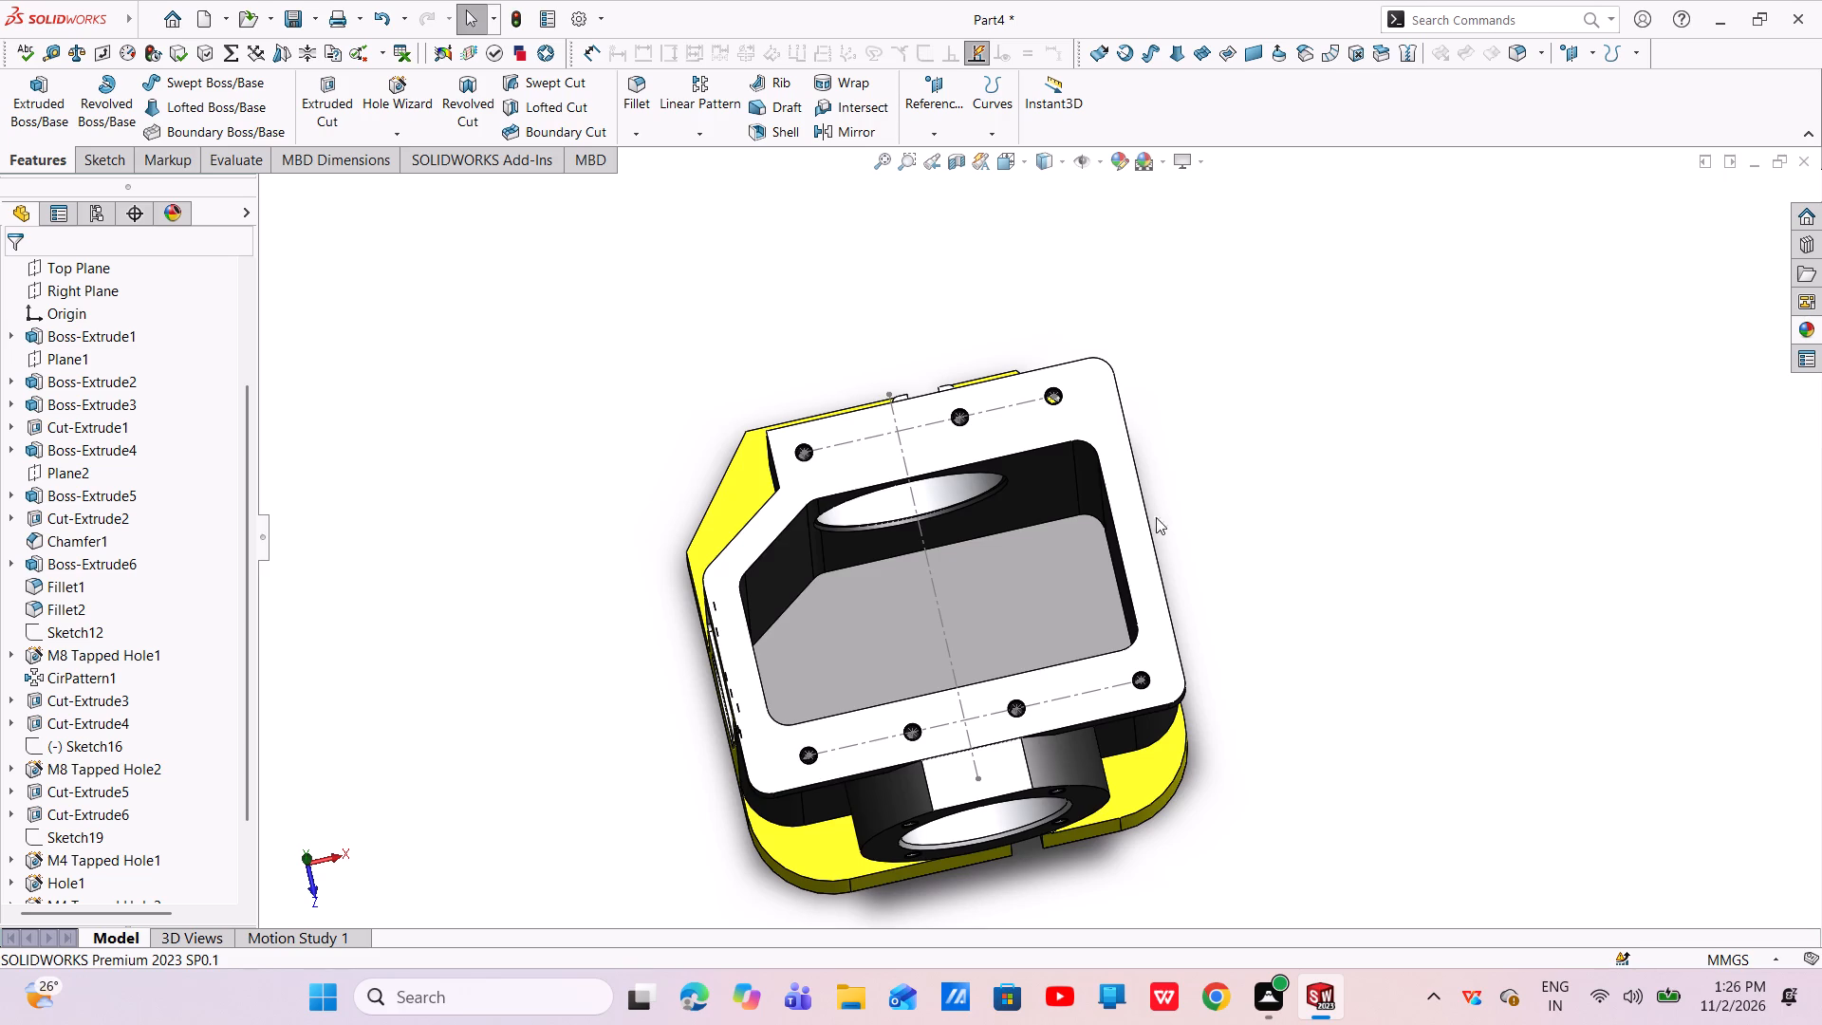
Create a reference plane offset 7 mm from the Right Plane, with the offset flipped toward the angled-corner side.
left_click(945, 122)
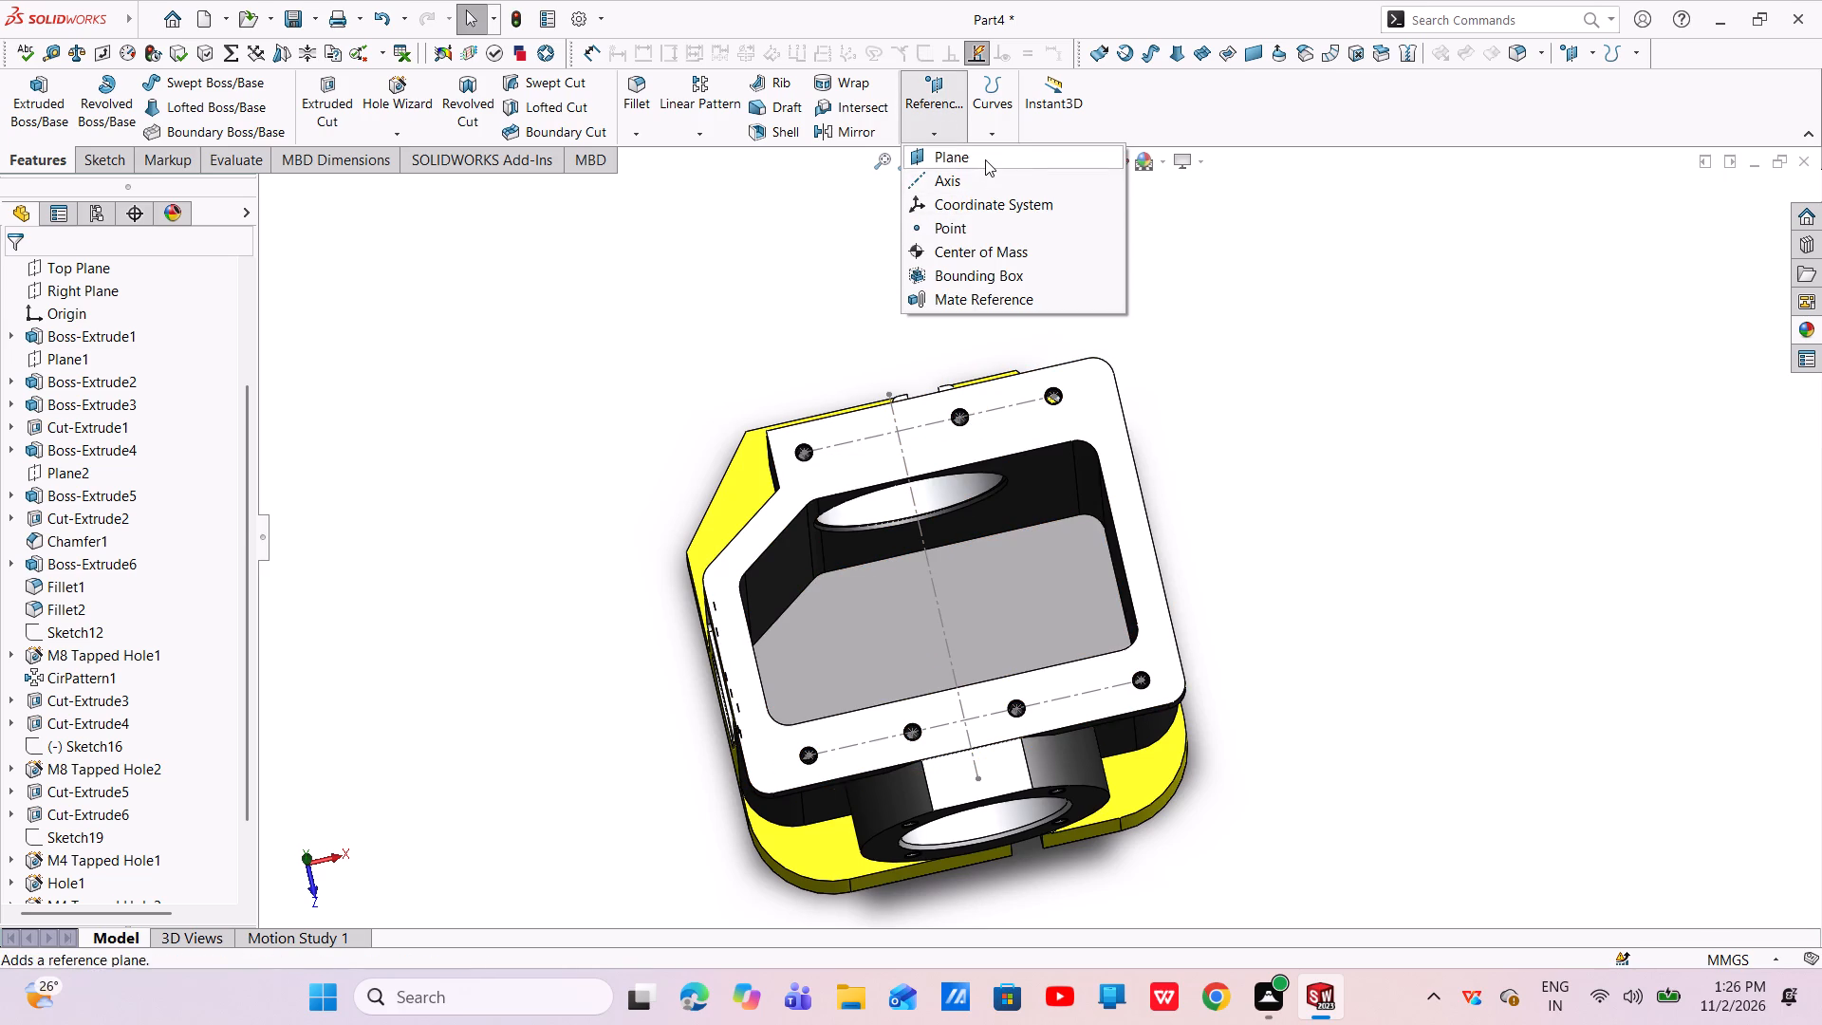
left_click(985, 158)
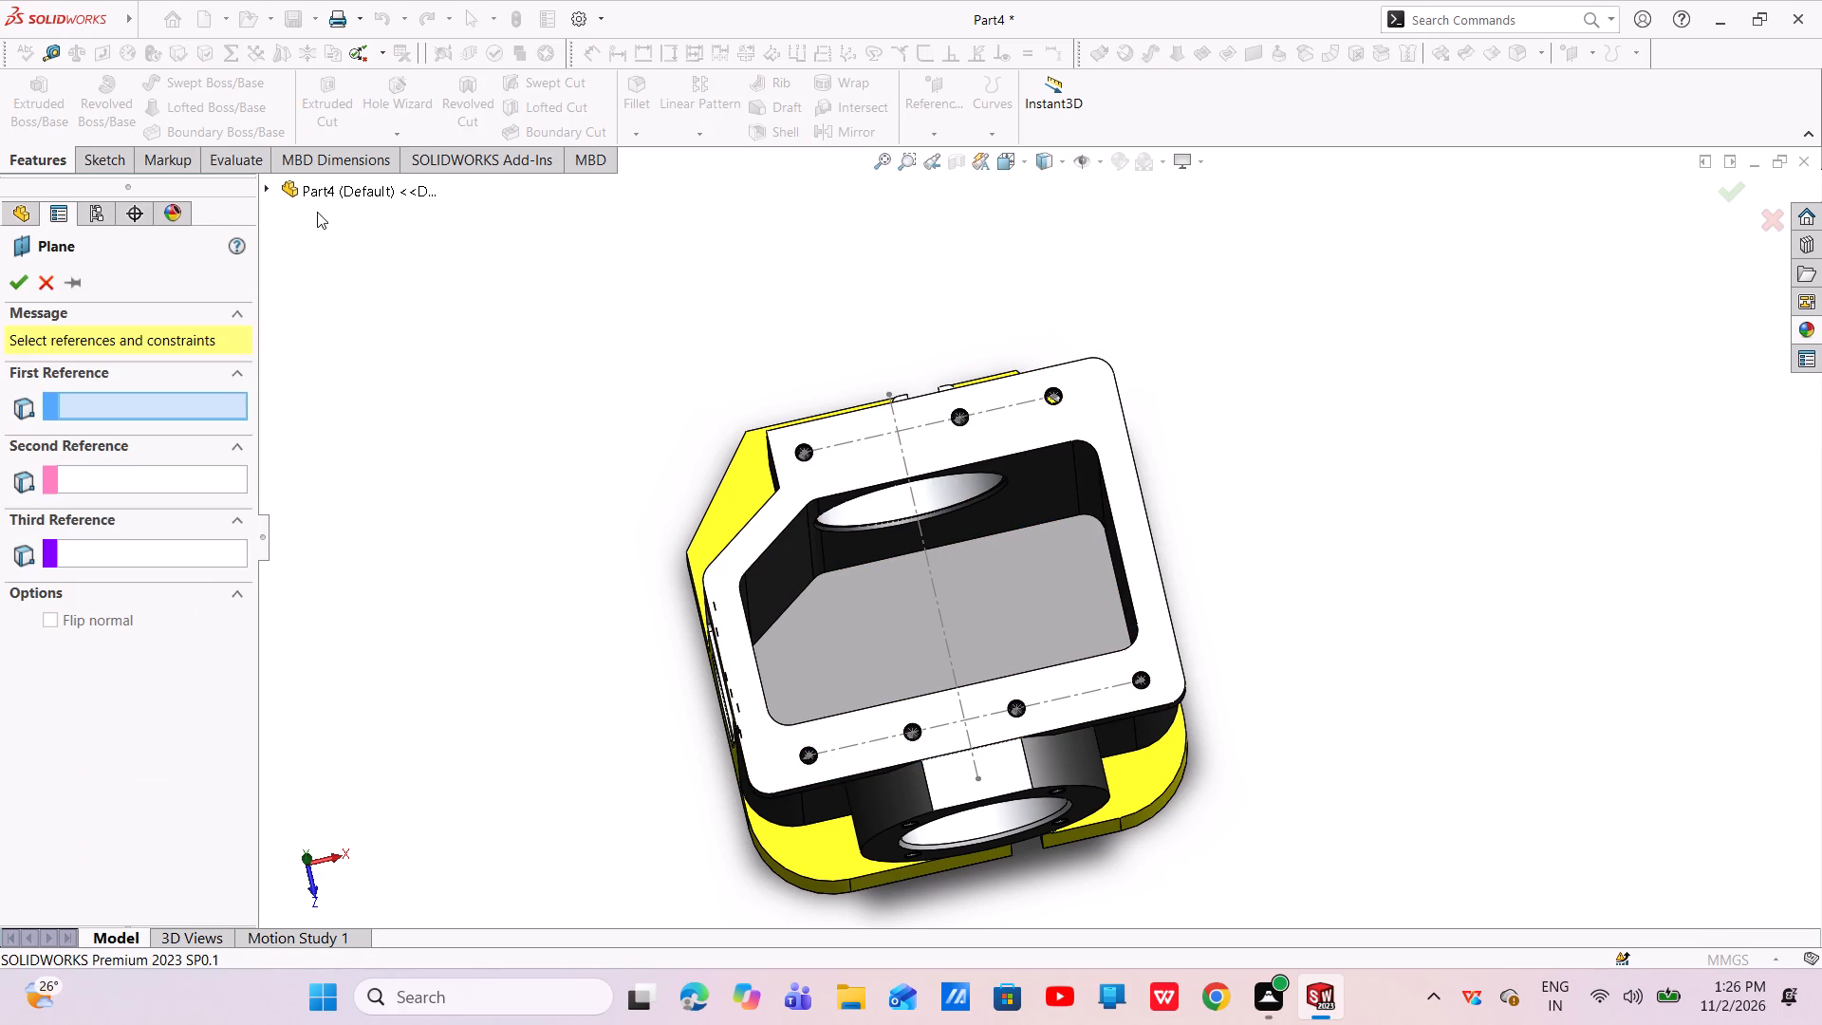
left_click(330, 194)
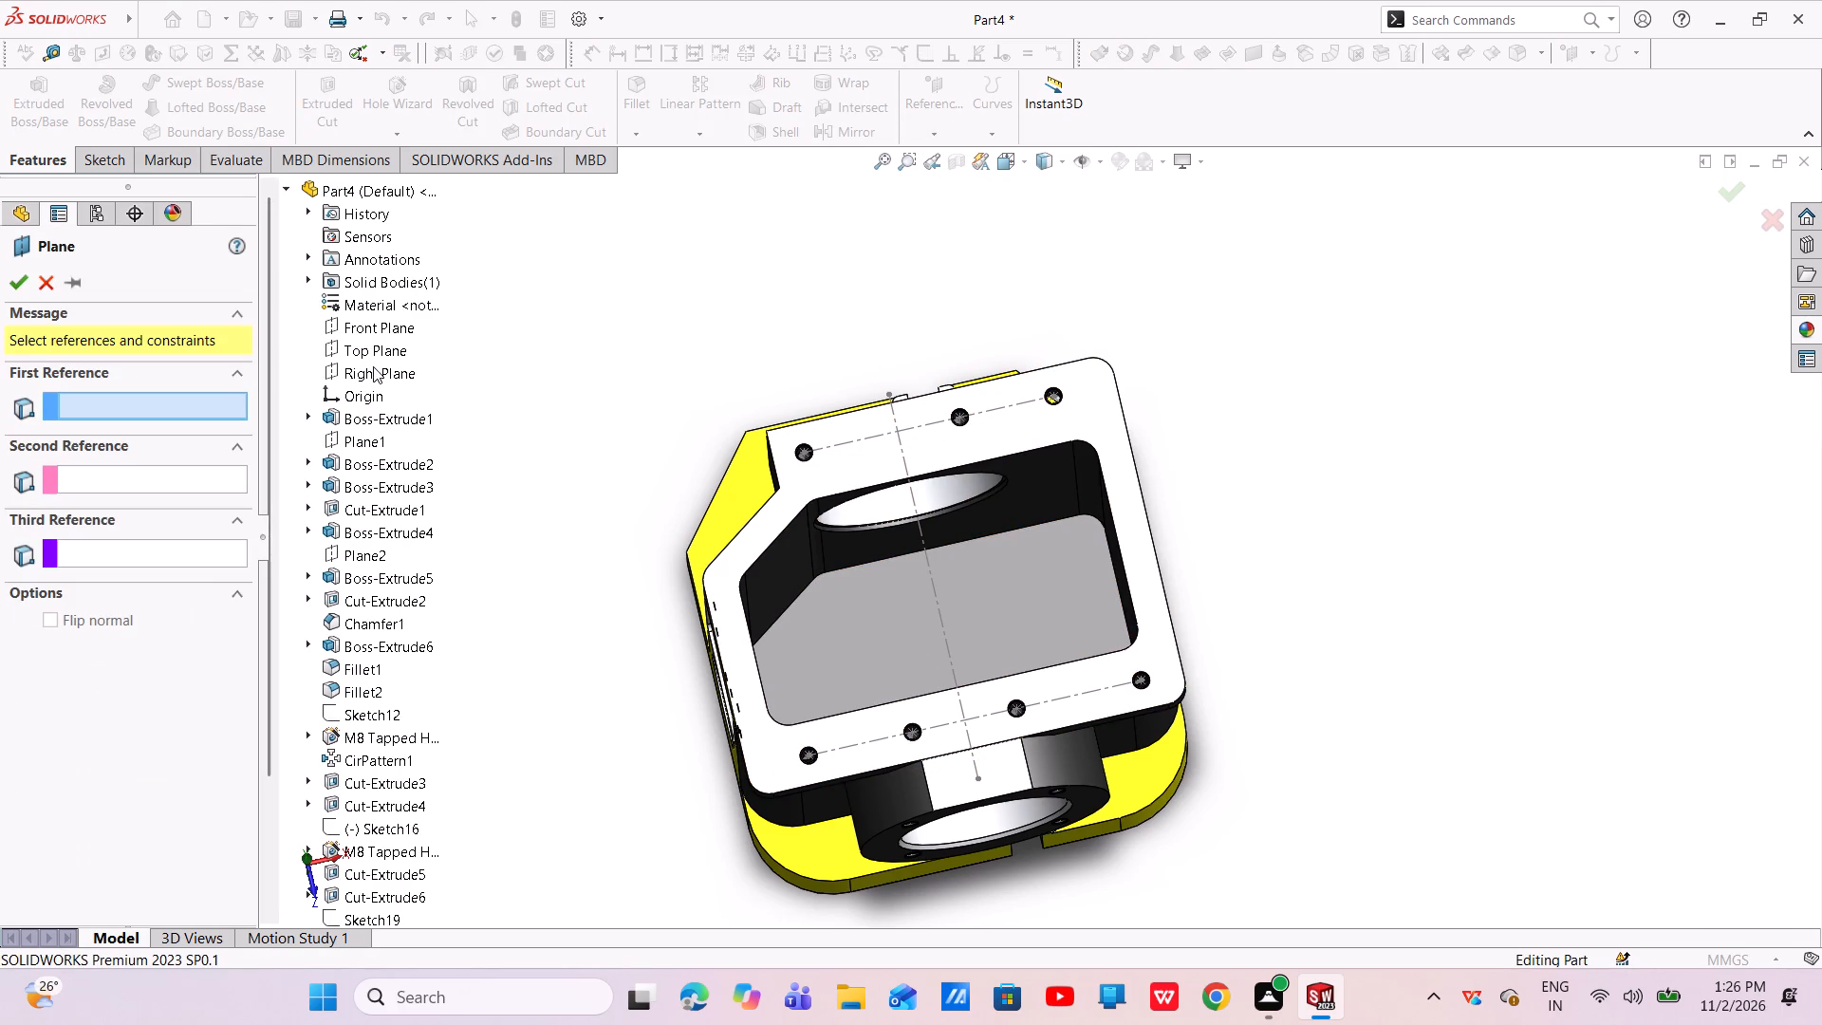
left_click(374, 369)
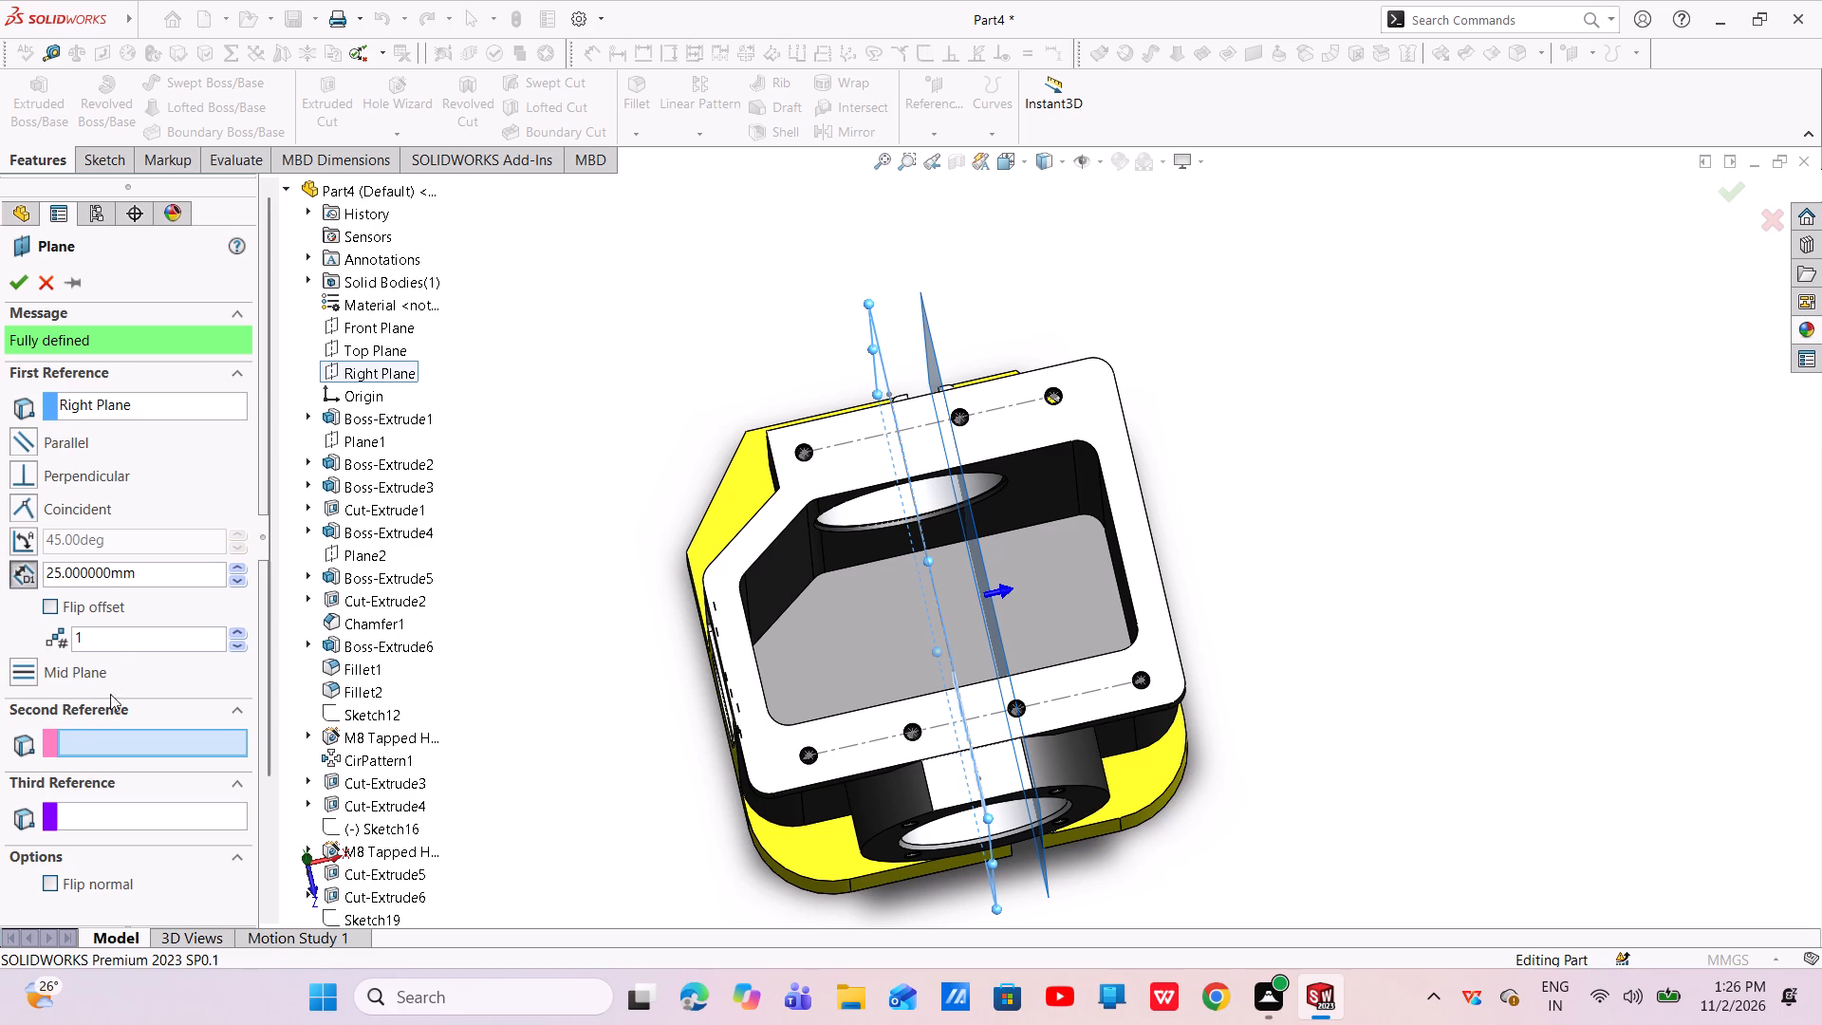
left_click_drag(147, 568, 0, 579)
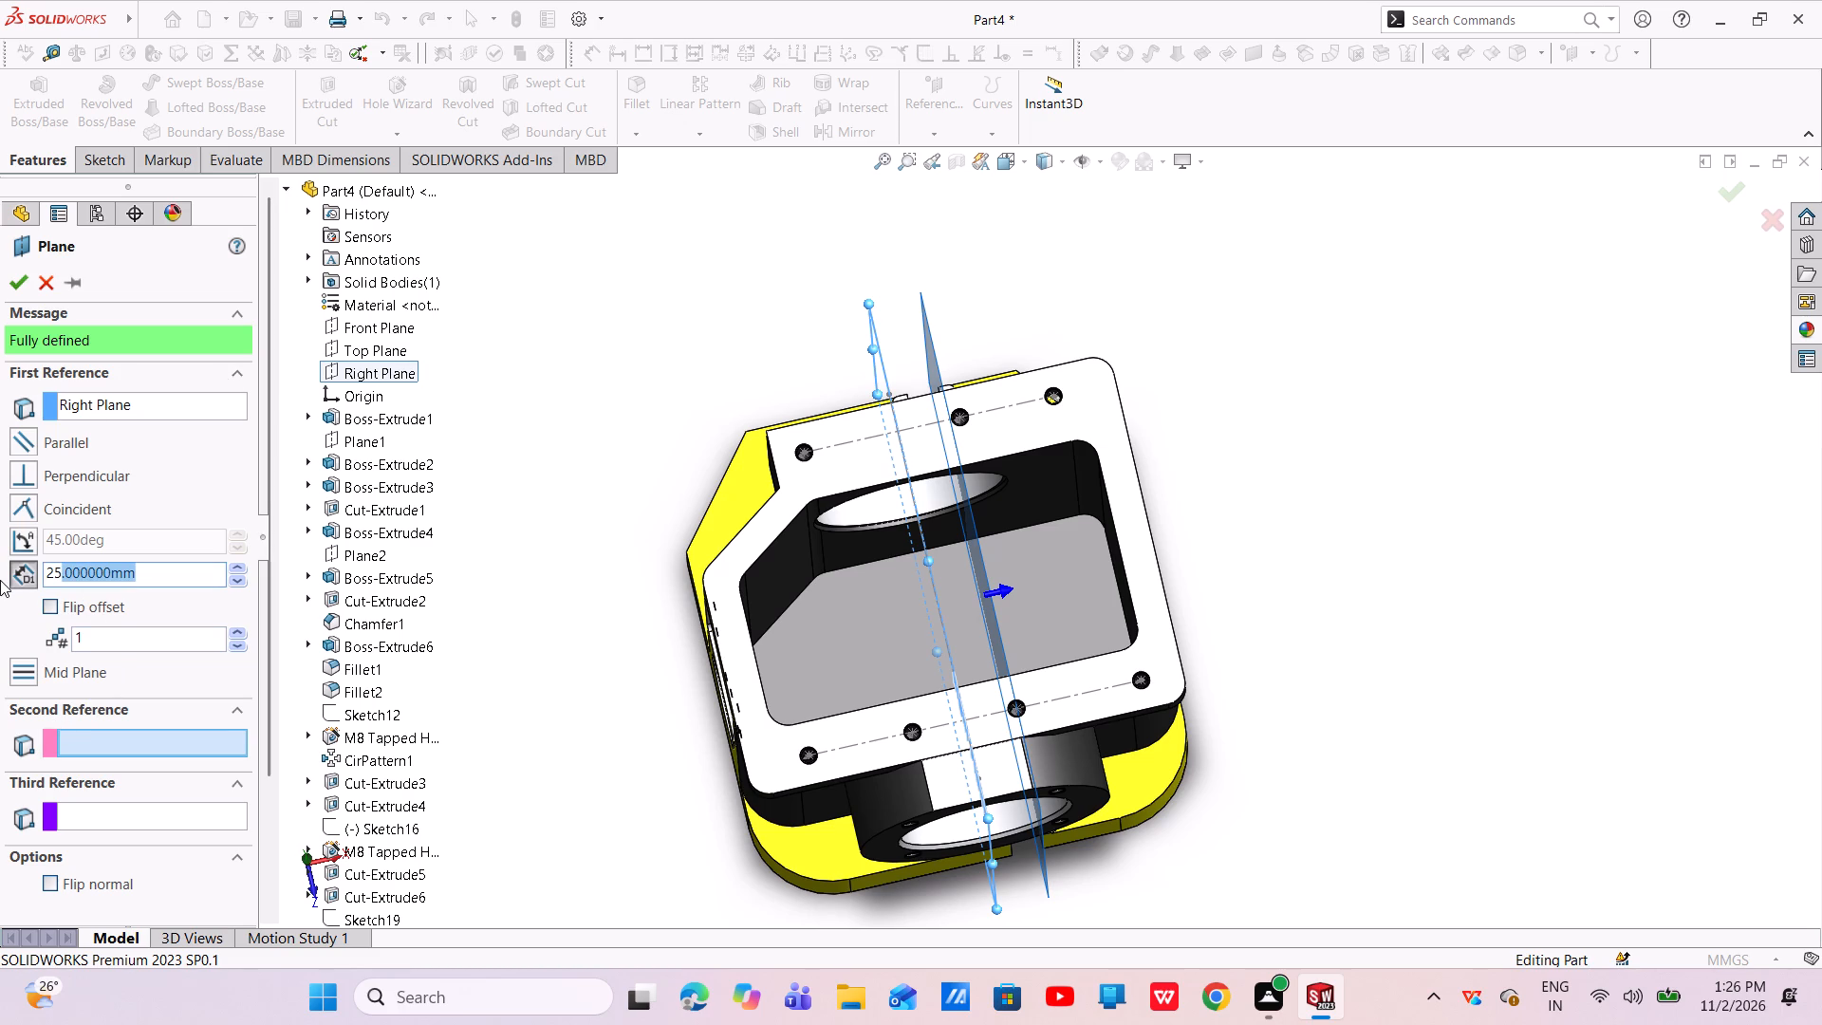
key("BackSpace")
key("7")
key("Return")
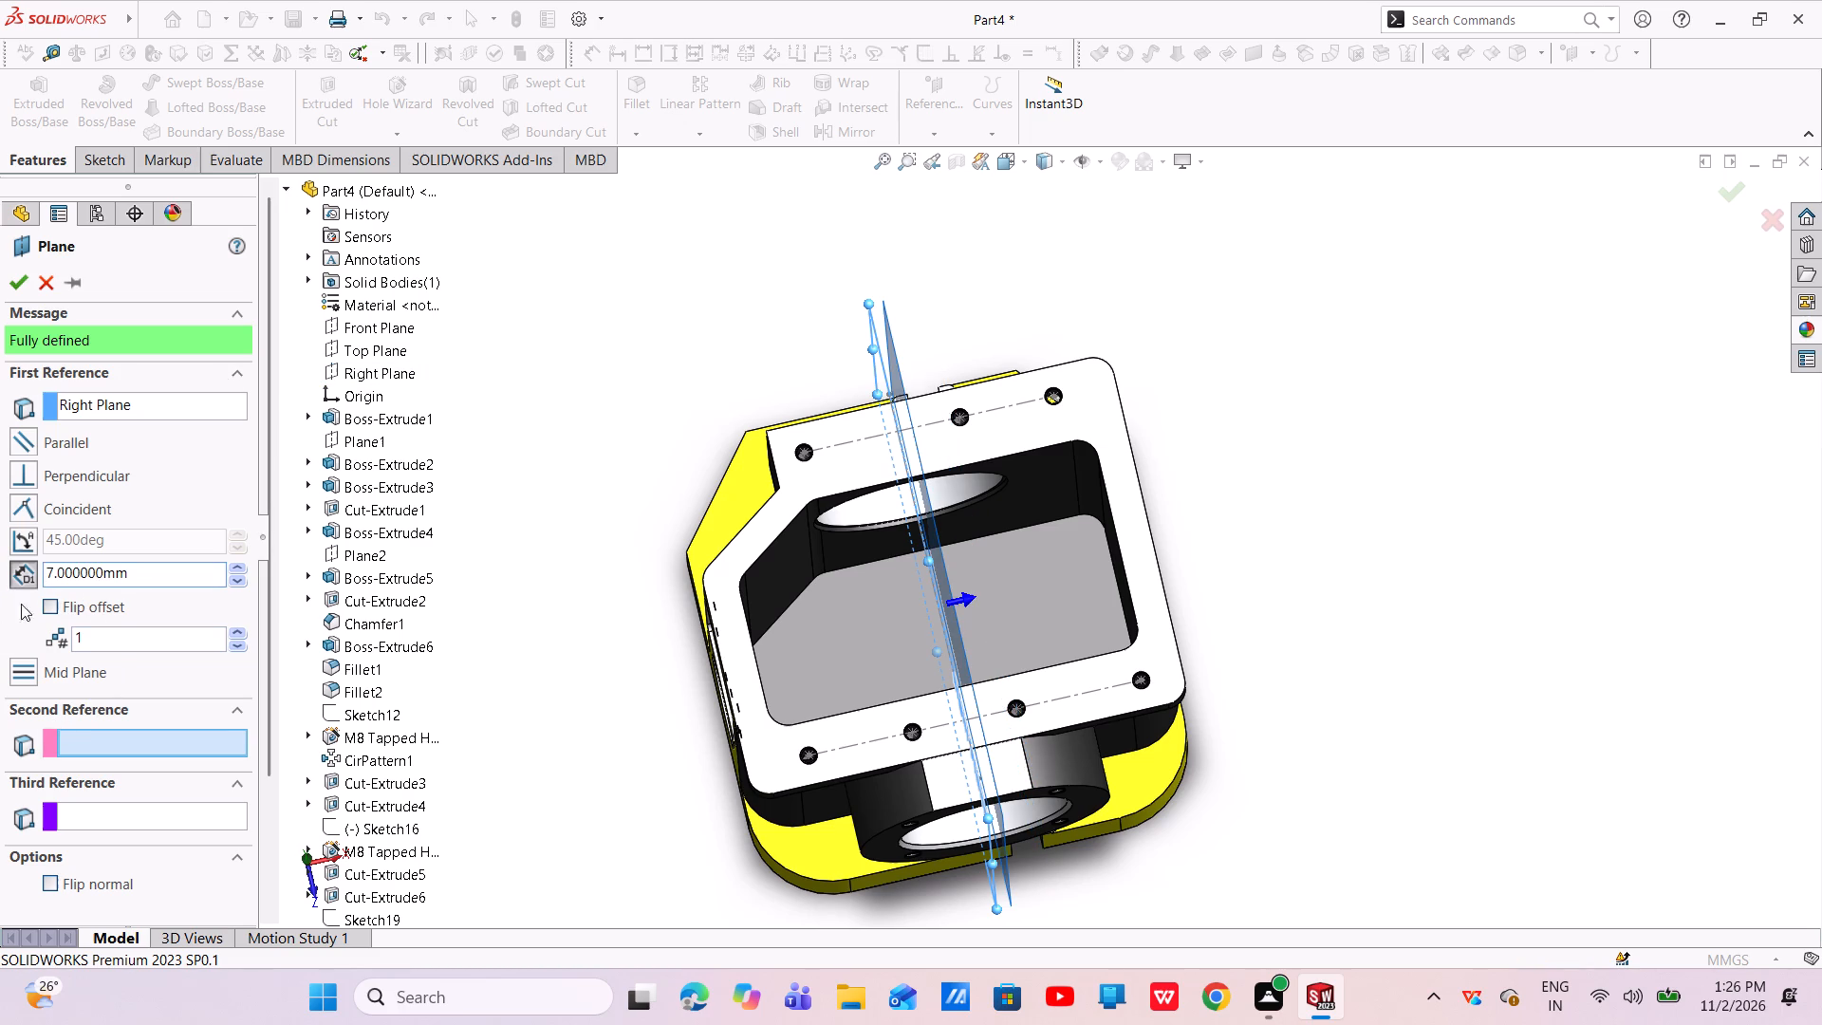
left_click(46, 602)
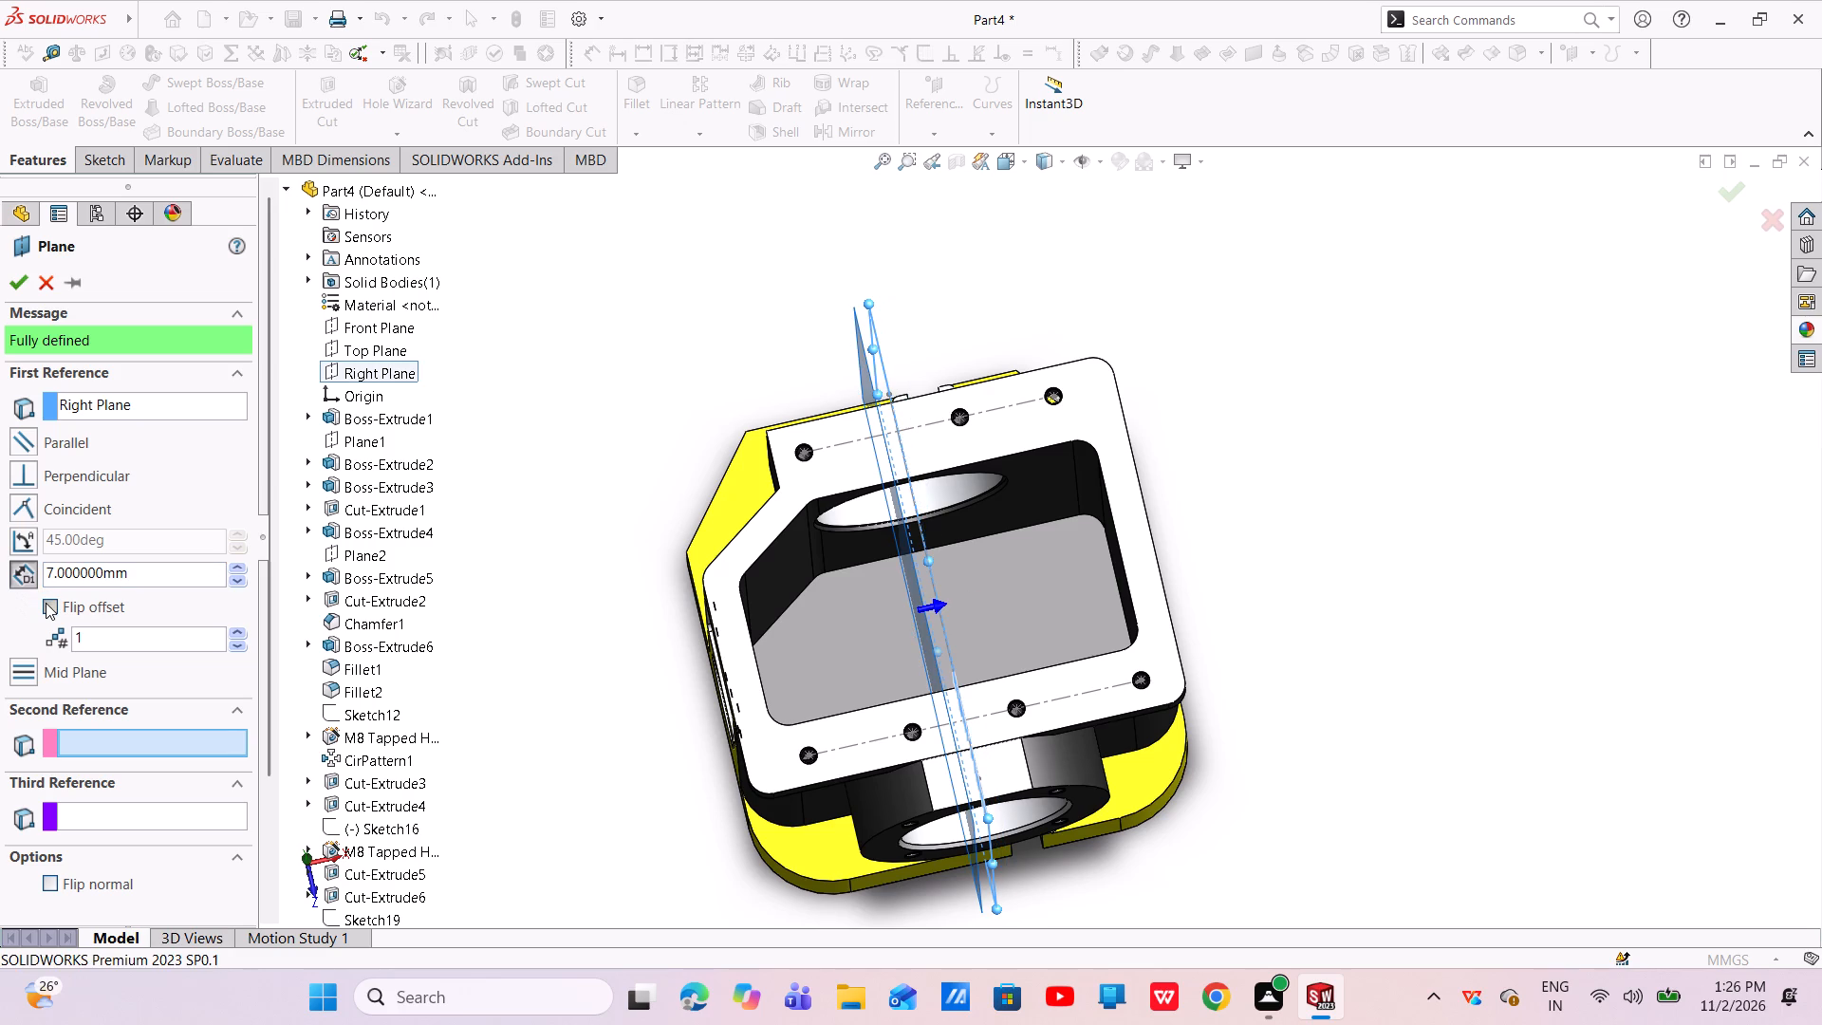
middle_click_drag(1028, 858, 1005, 801)
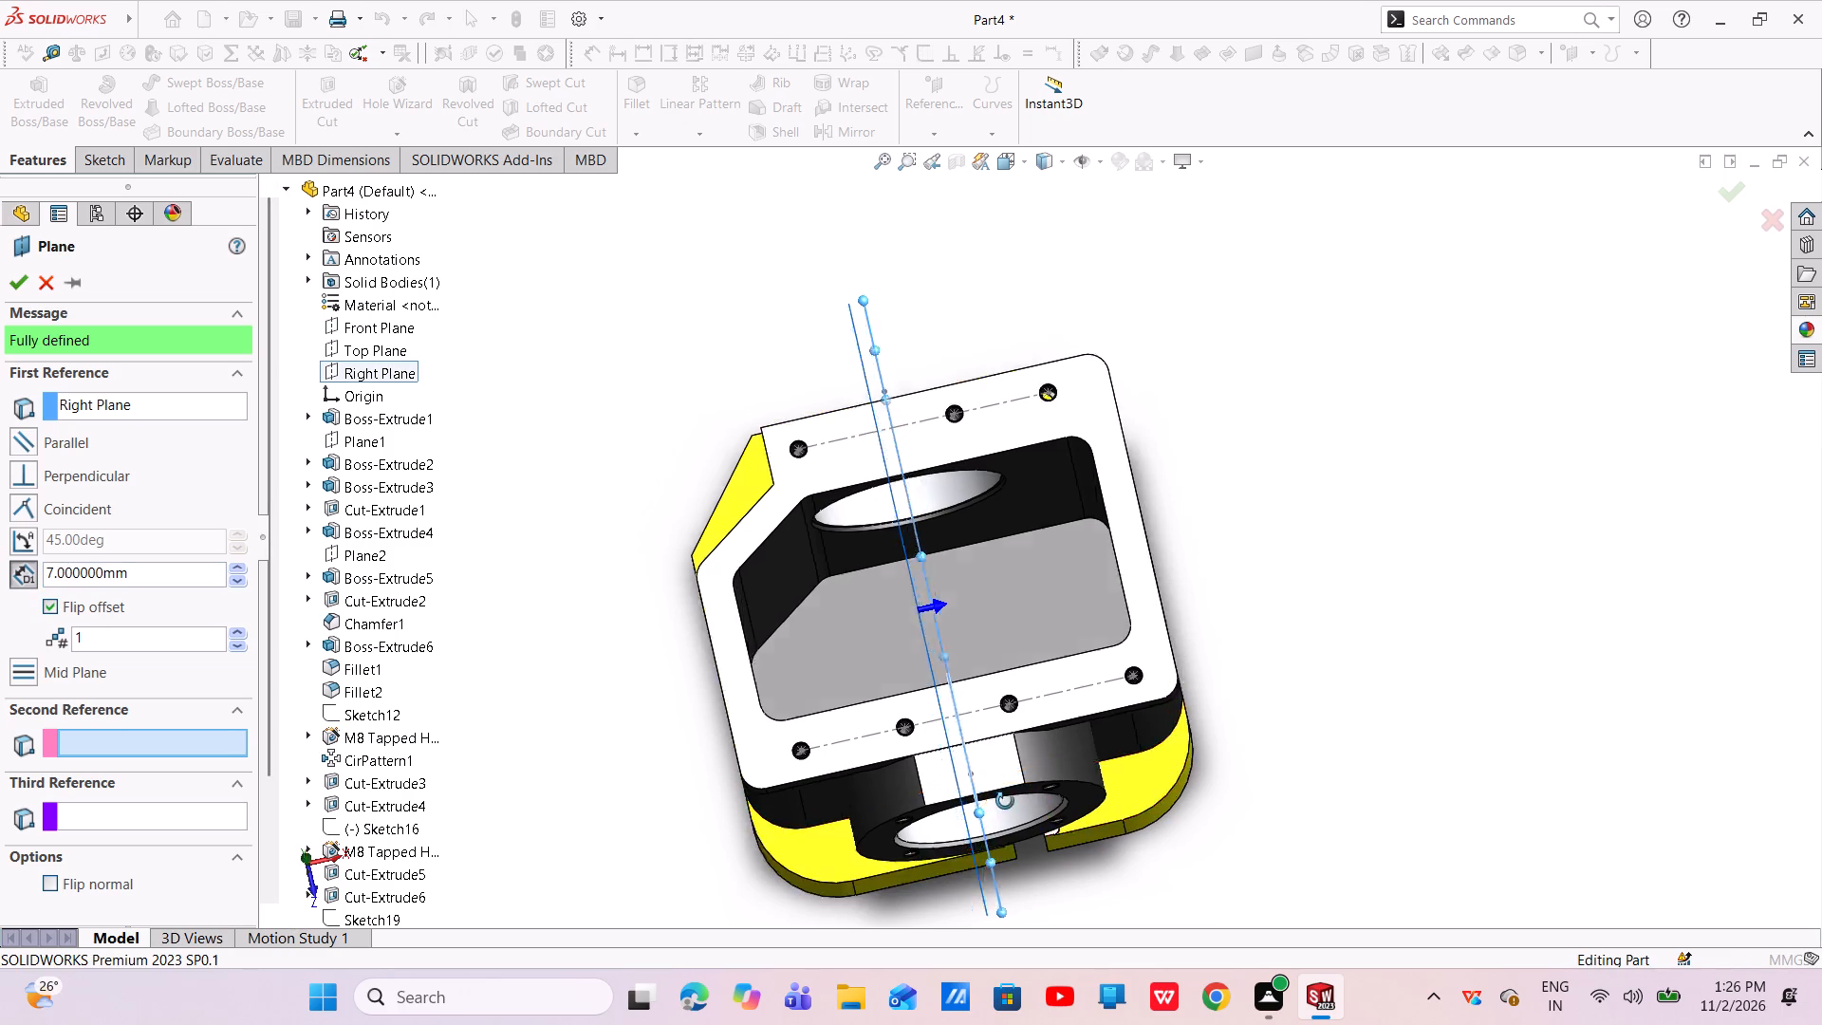
middle_click_drag(1005, 801, 981, 542)
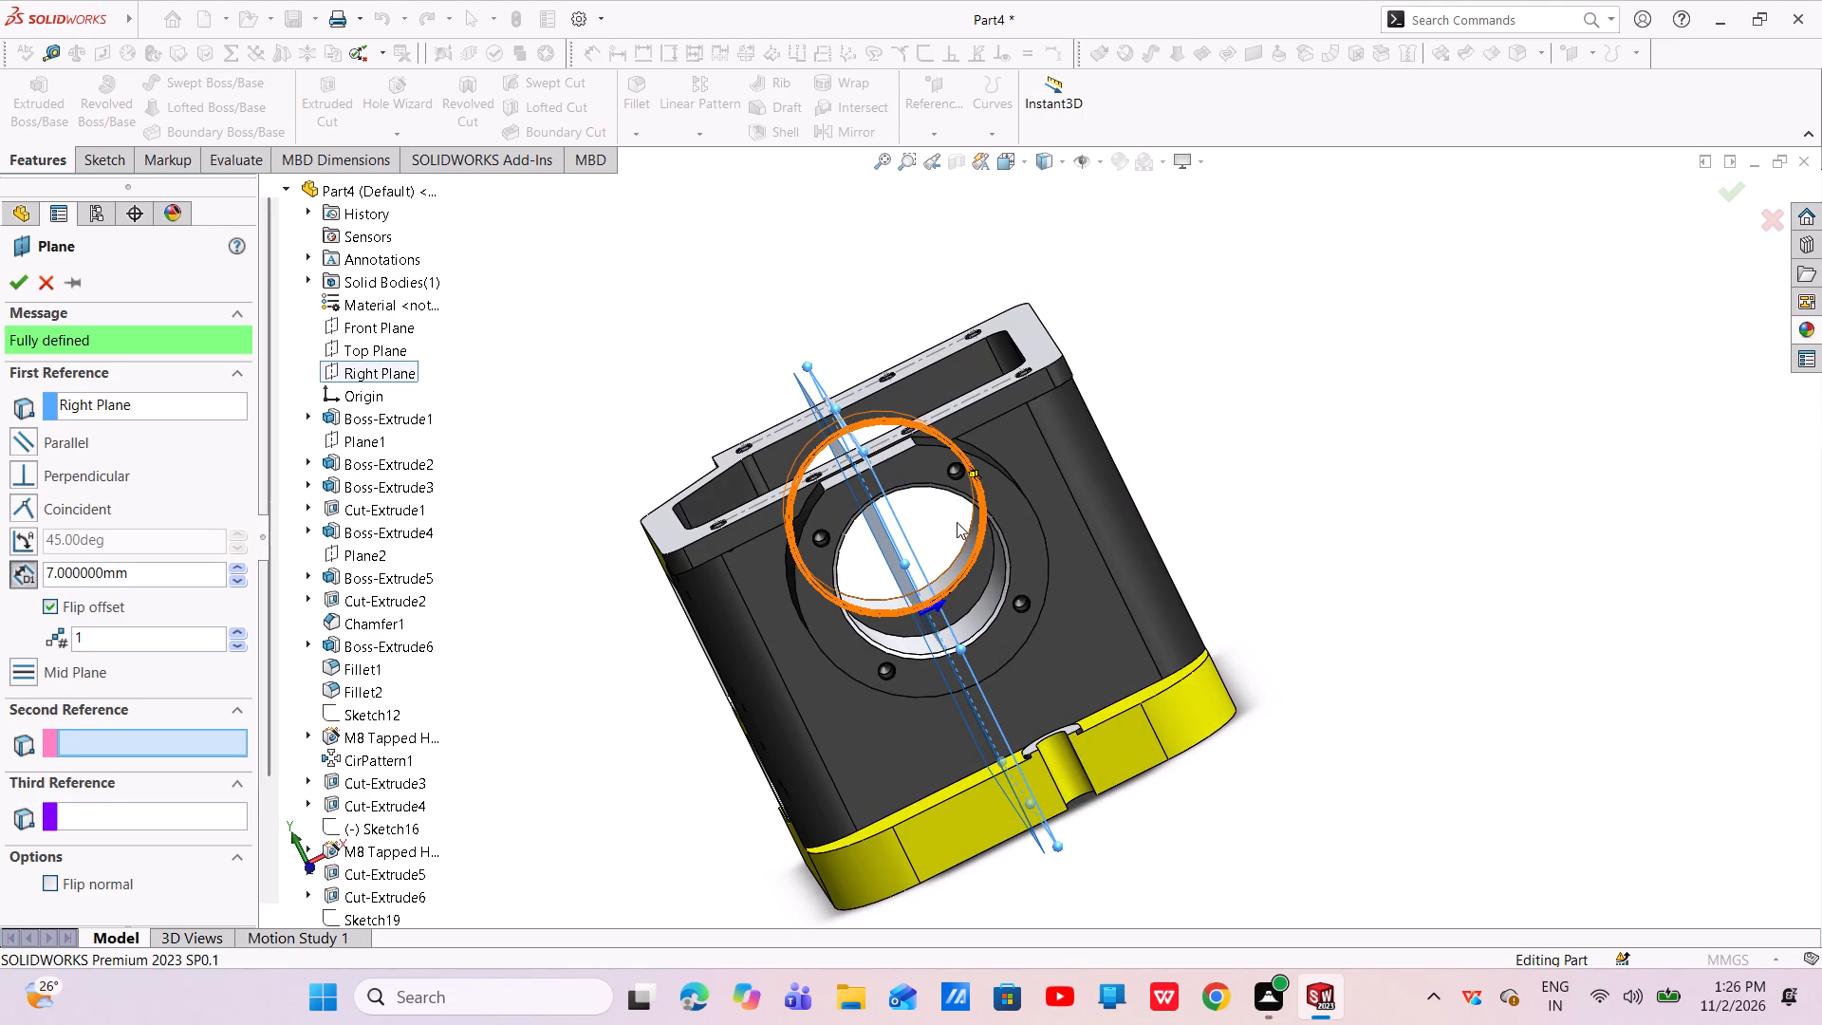
scroll(1190, 739, "down", 3)
scroll(1176, 736, "up", 2)
scroll(1158, 814, "up", 2)
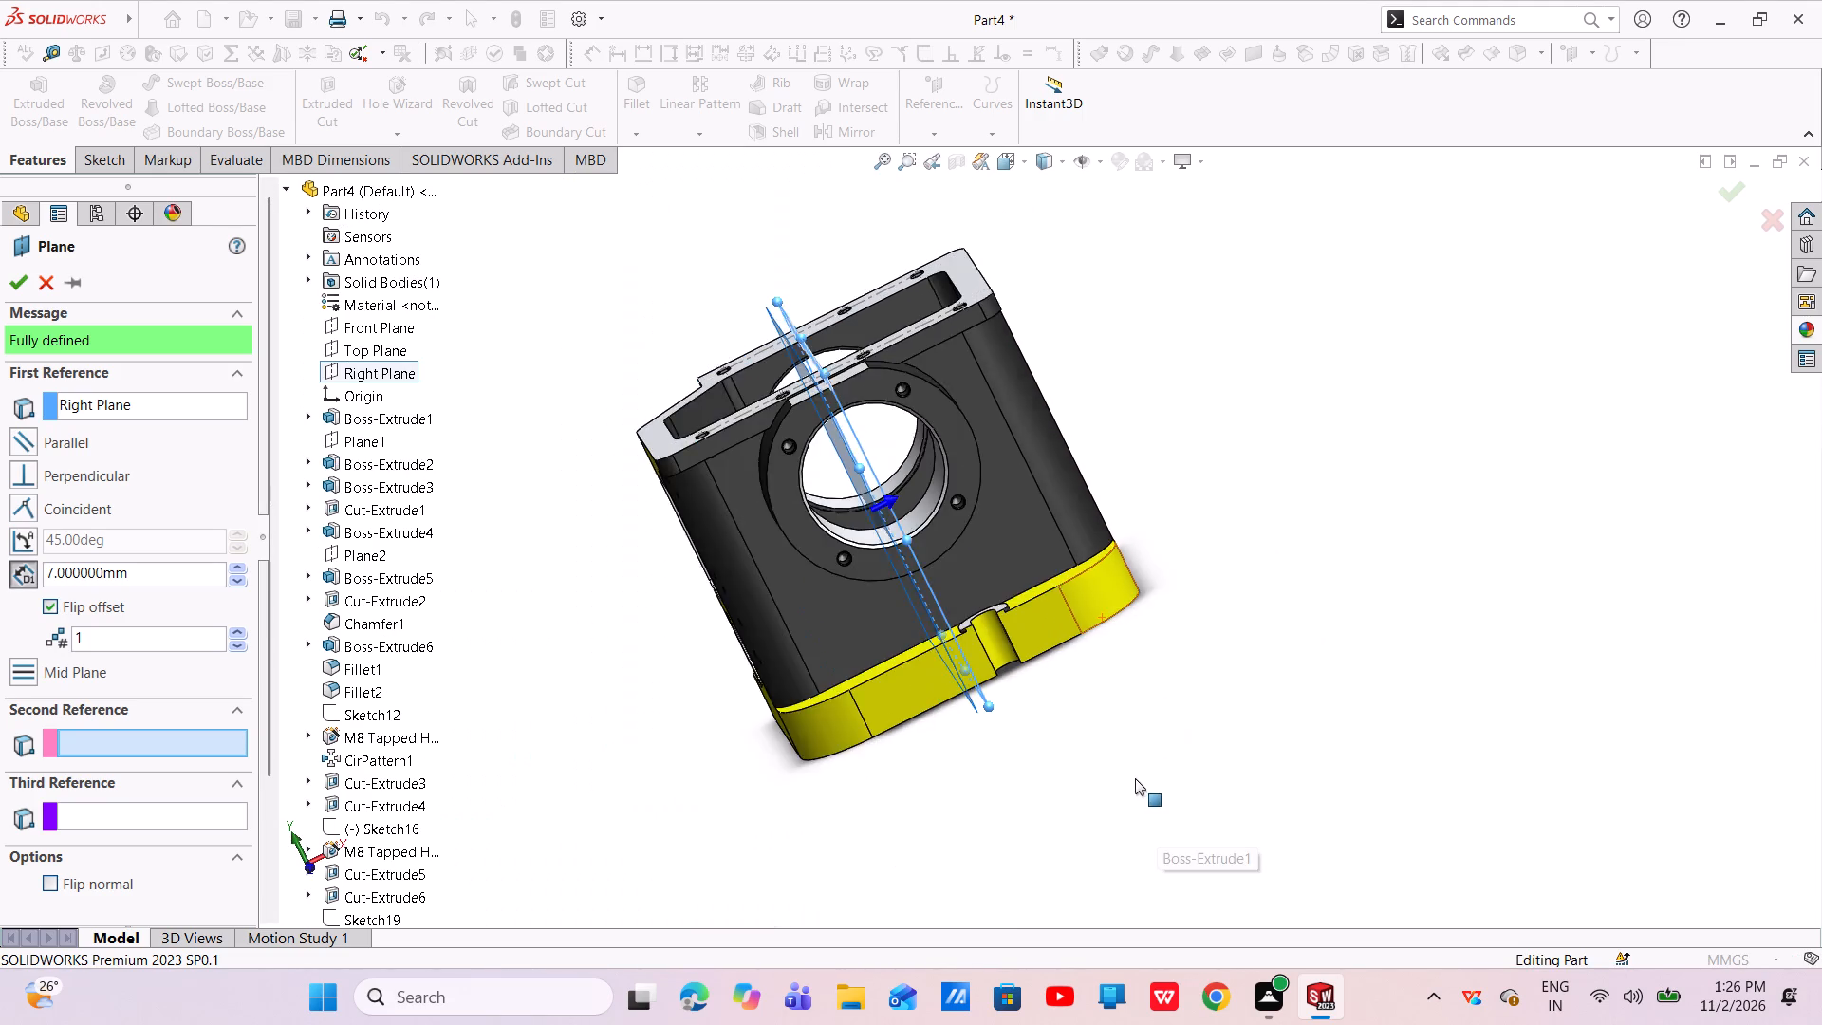
middle_click_drag(1126, 773, 1113, 820)
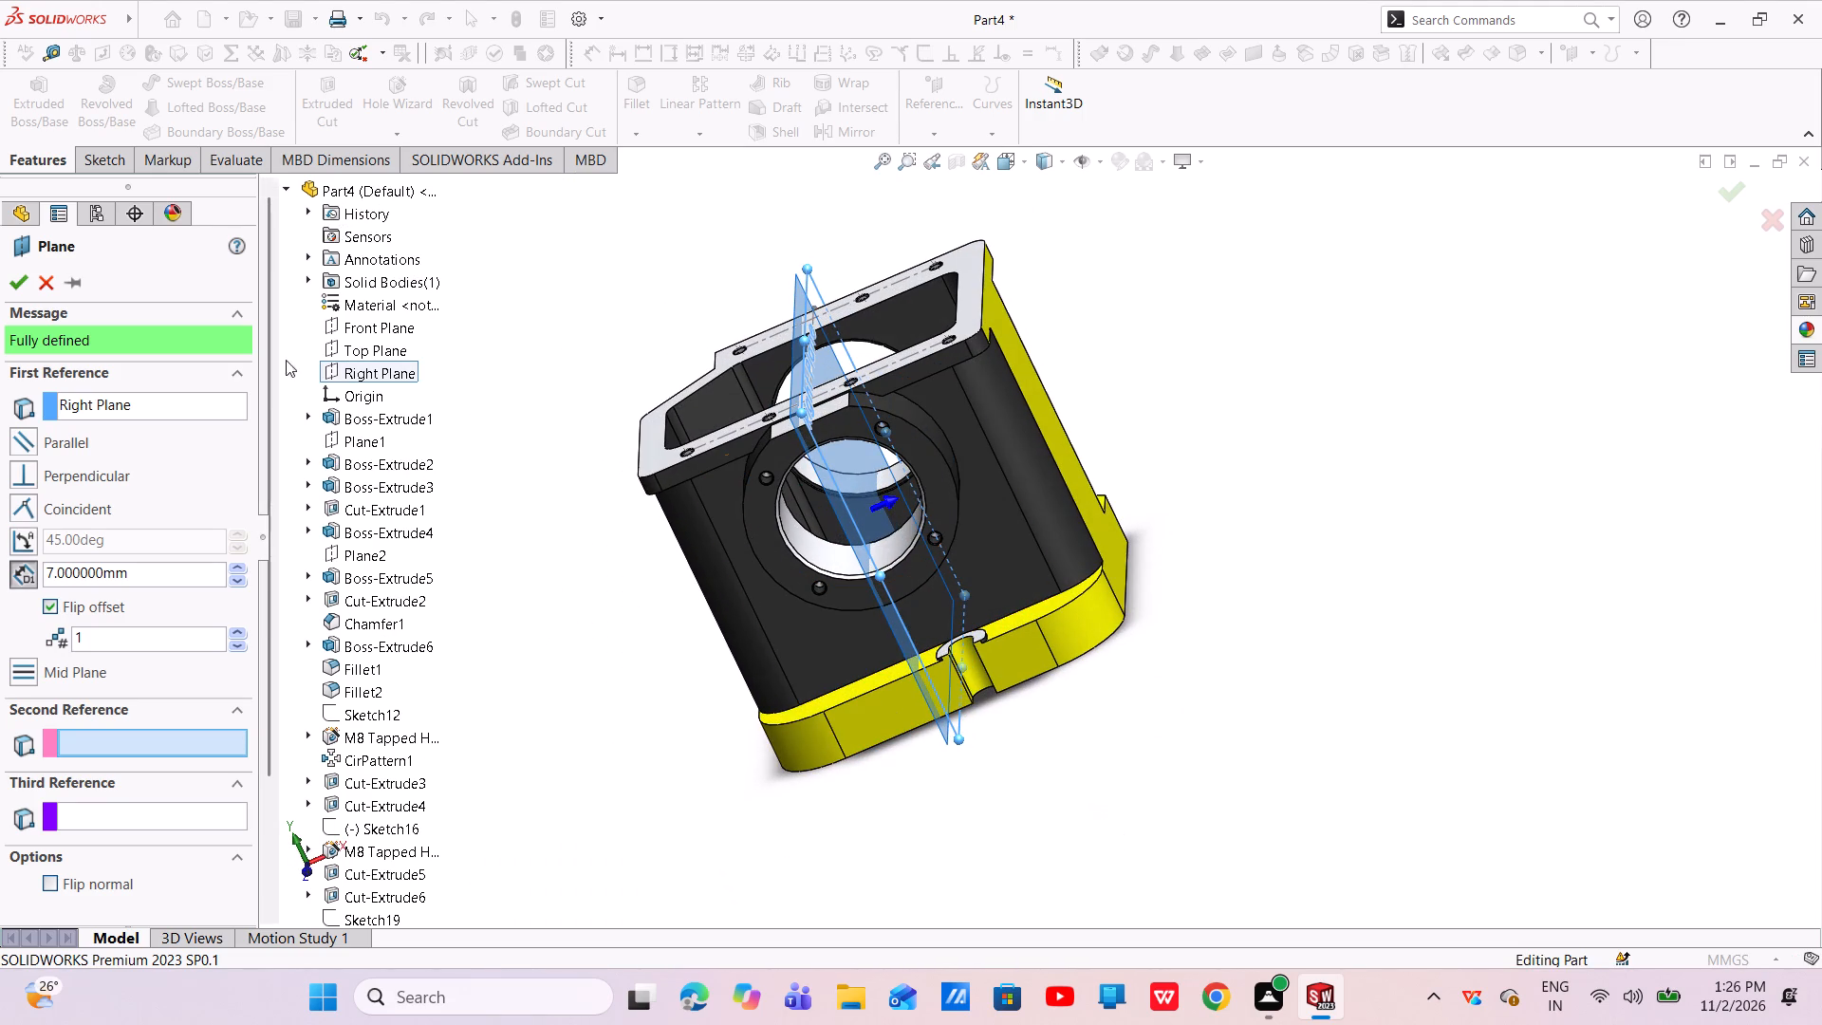
left_click(10, 277)
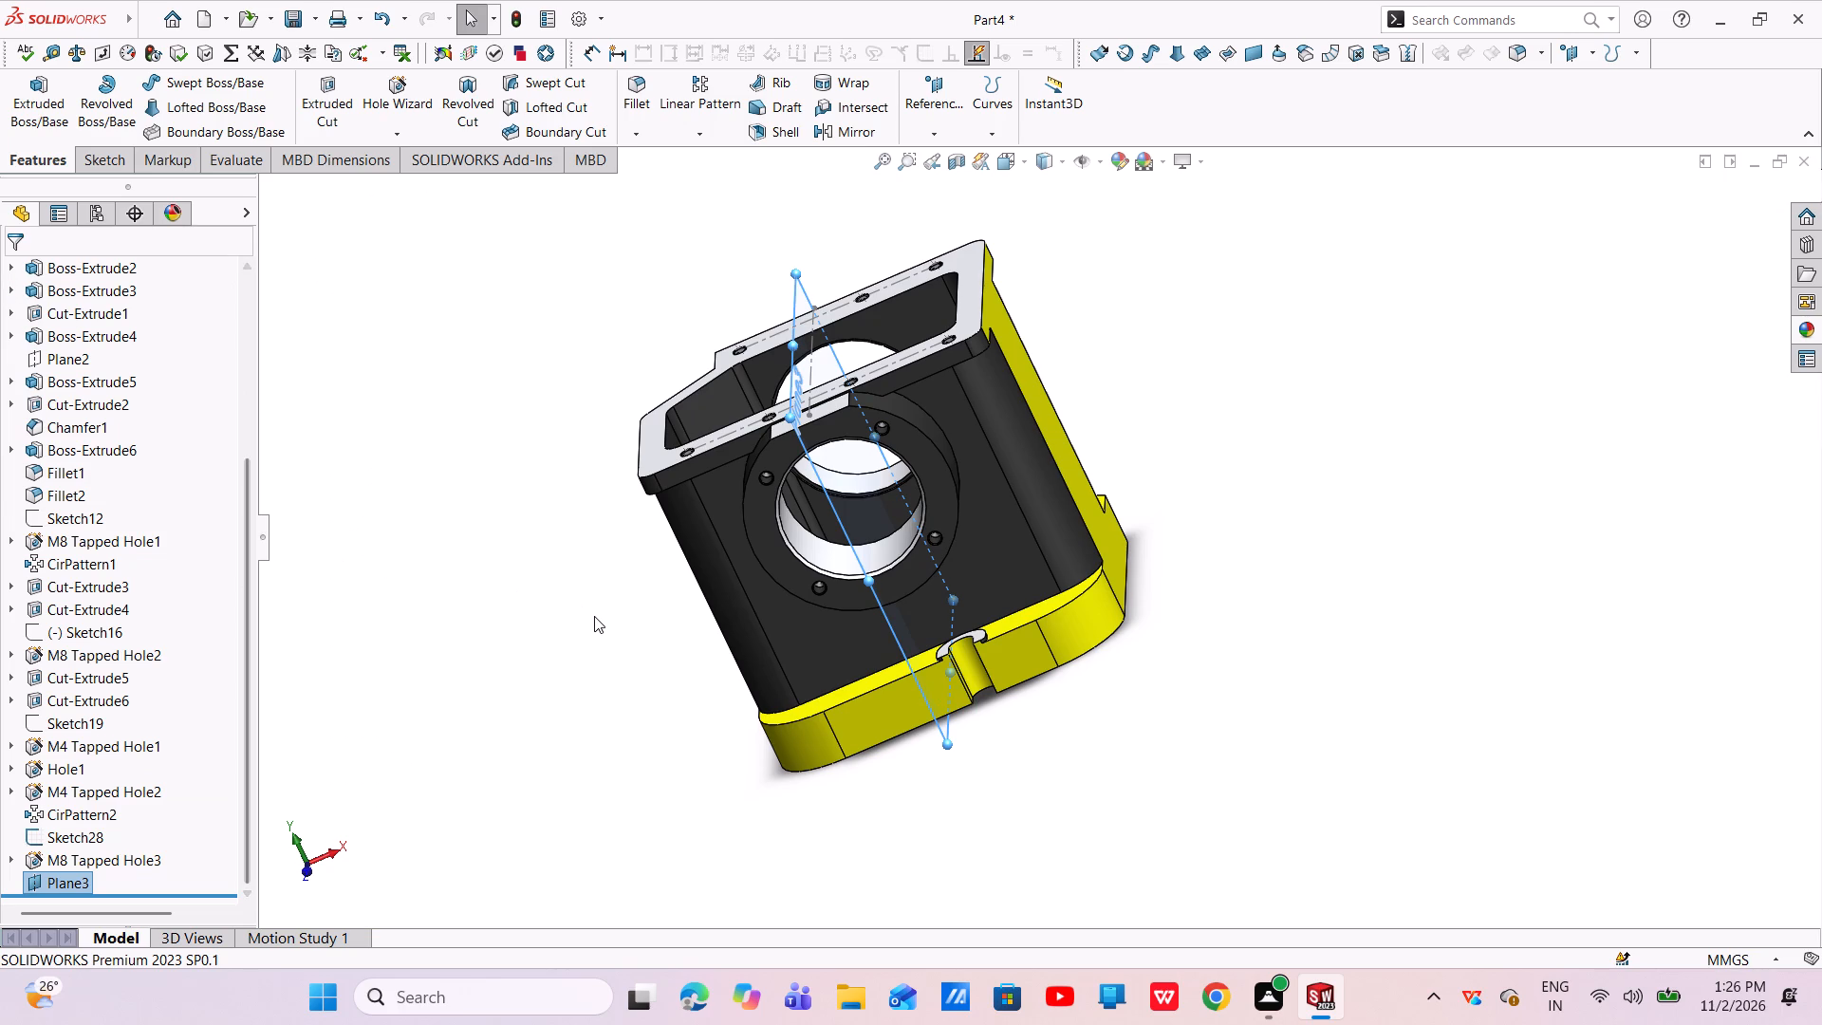
Open a sketch on the new offset plane and view it normal from the side showing the rectangular and round ports.
middle_click_drag(1035, 773, 968, 896)
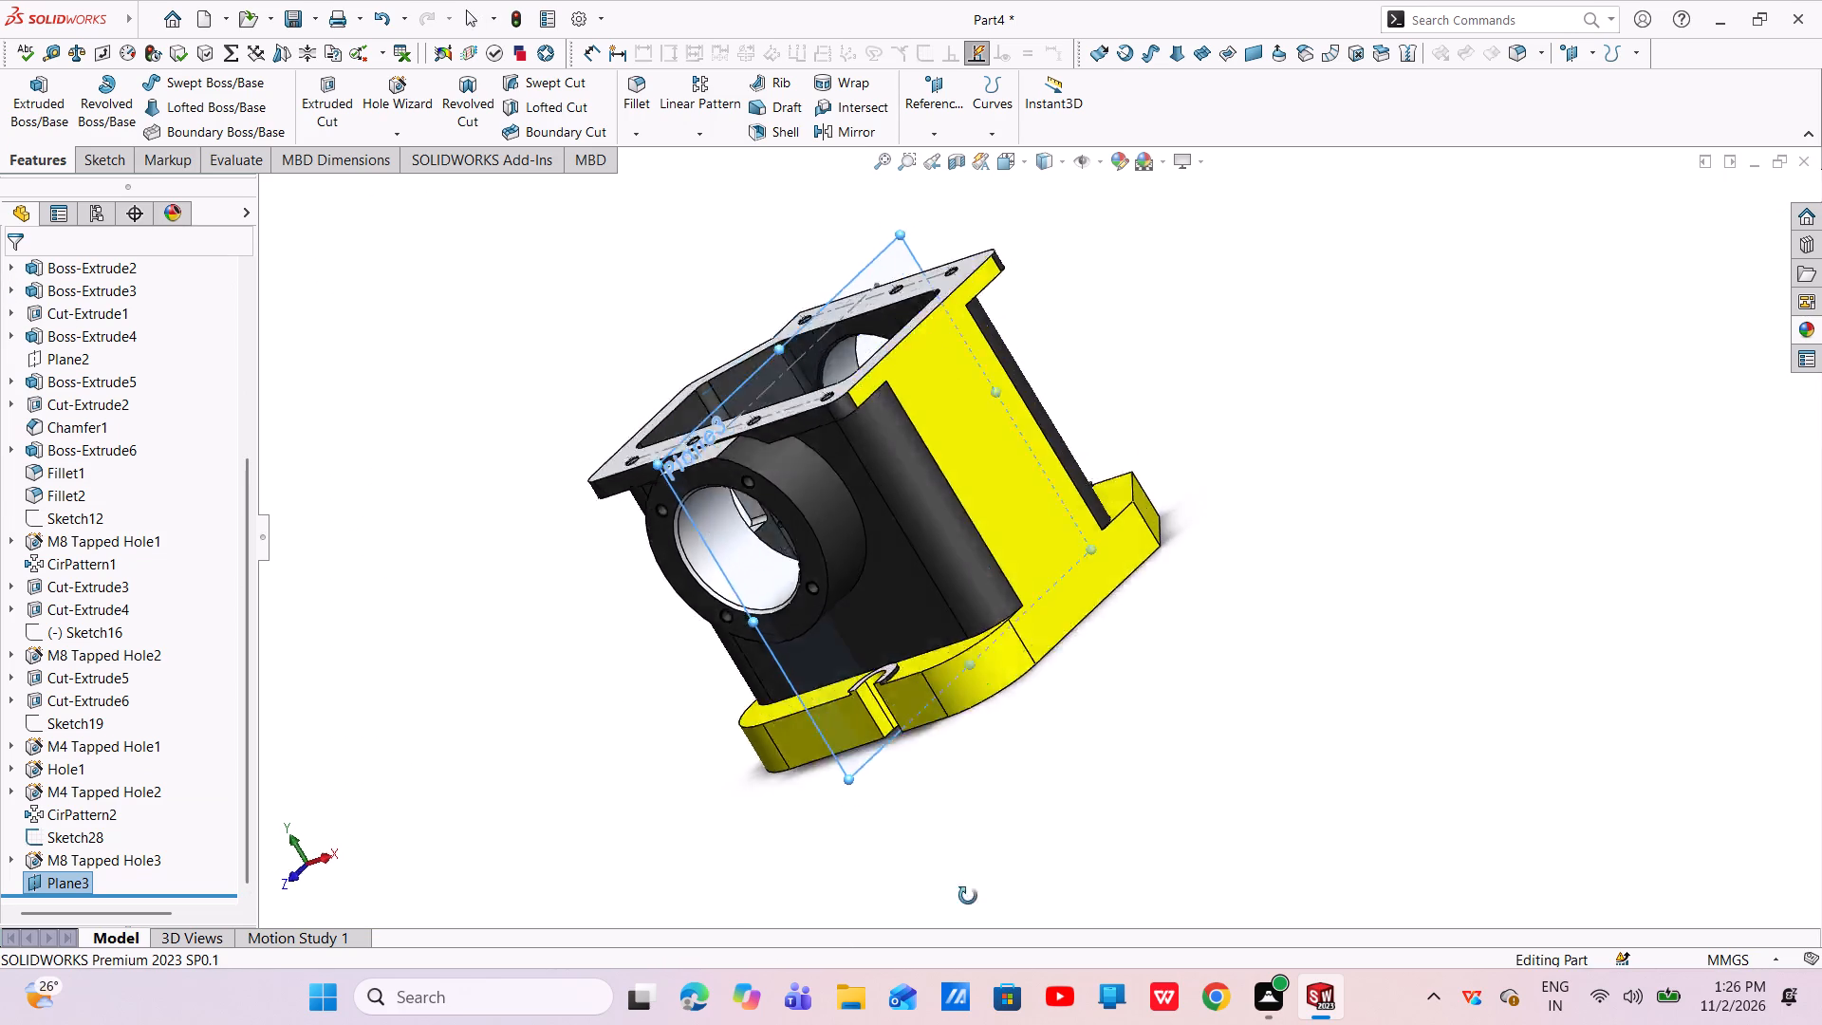
middle_click_drag(968, 896, 975, 921)
left_click(892, 238)
left_click(976, 185)
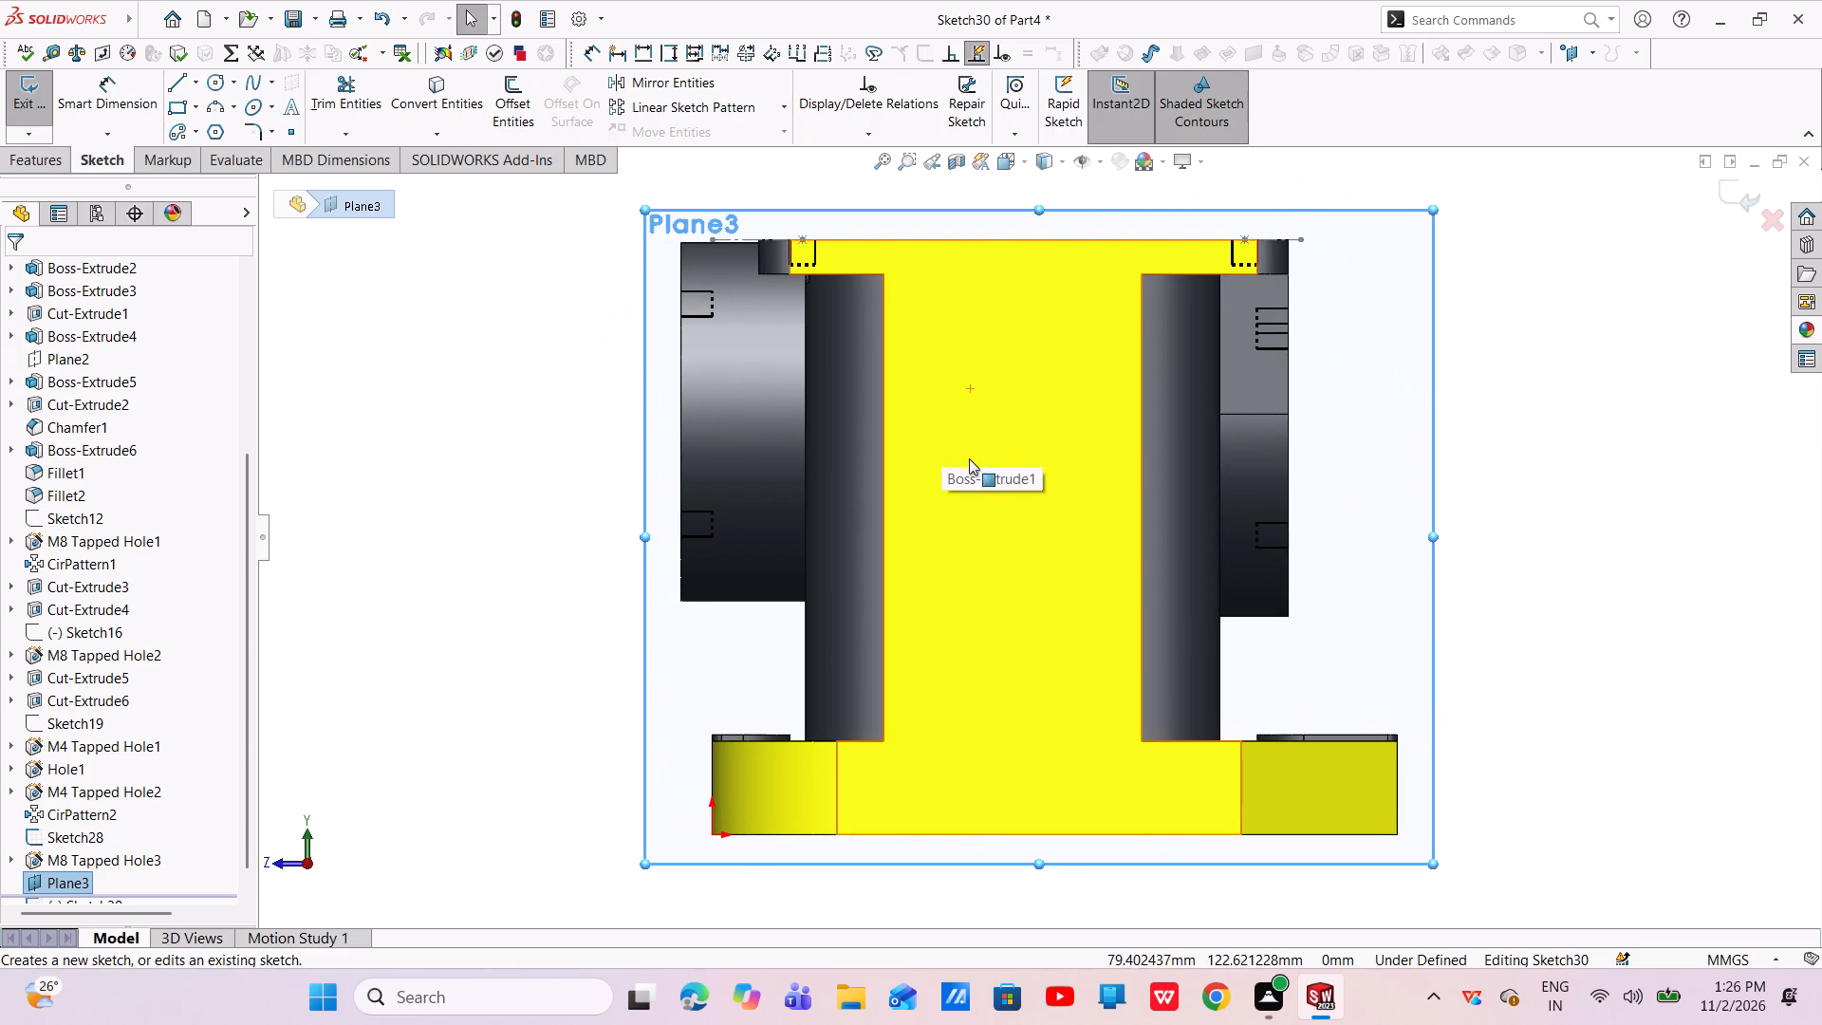
middle_click_drag(1009, 505, 1403, 620)
scroll(1377, 597, "up", 1)
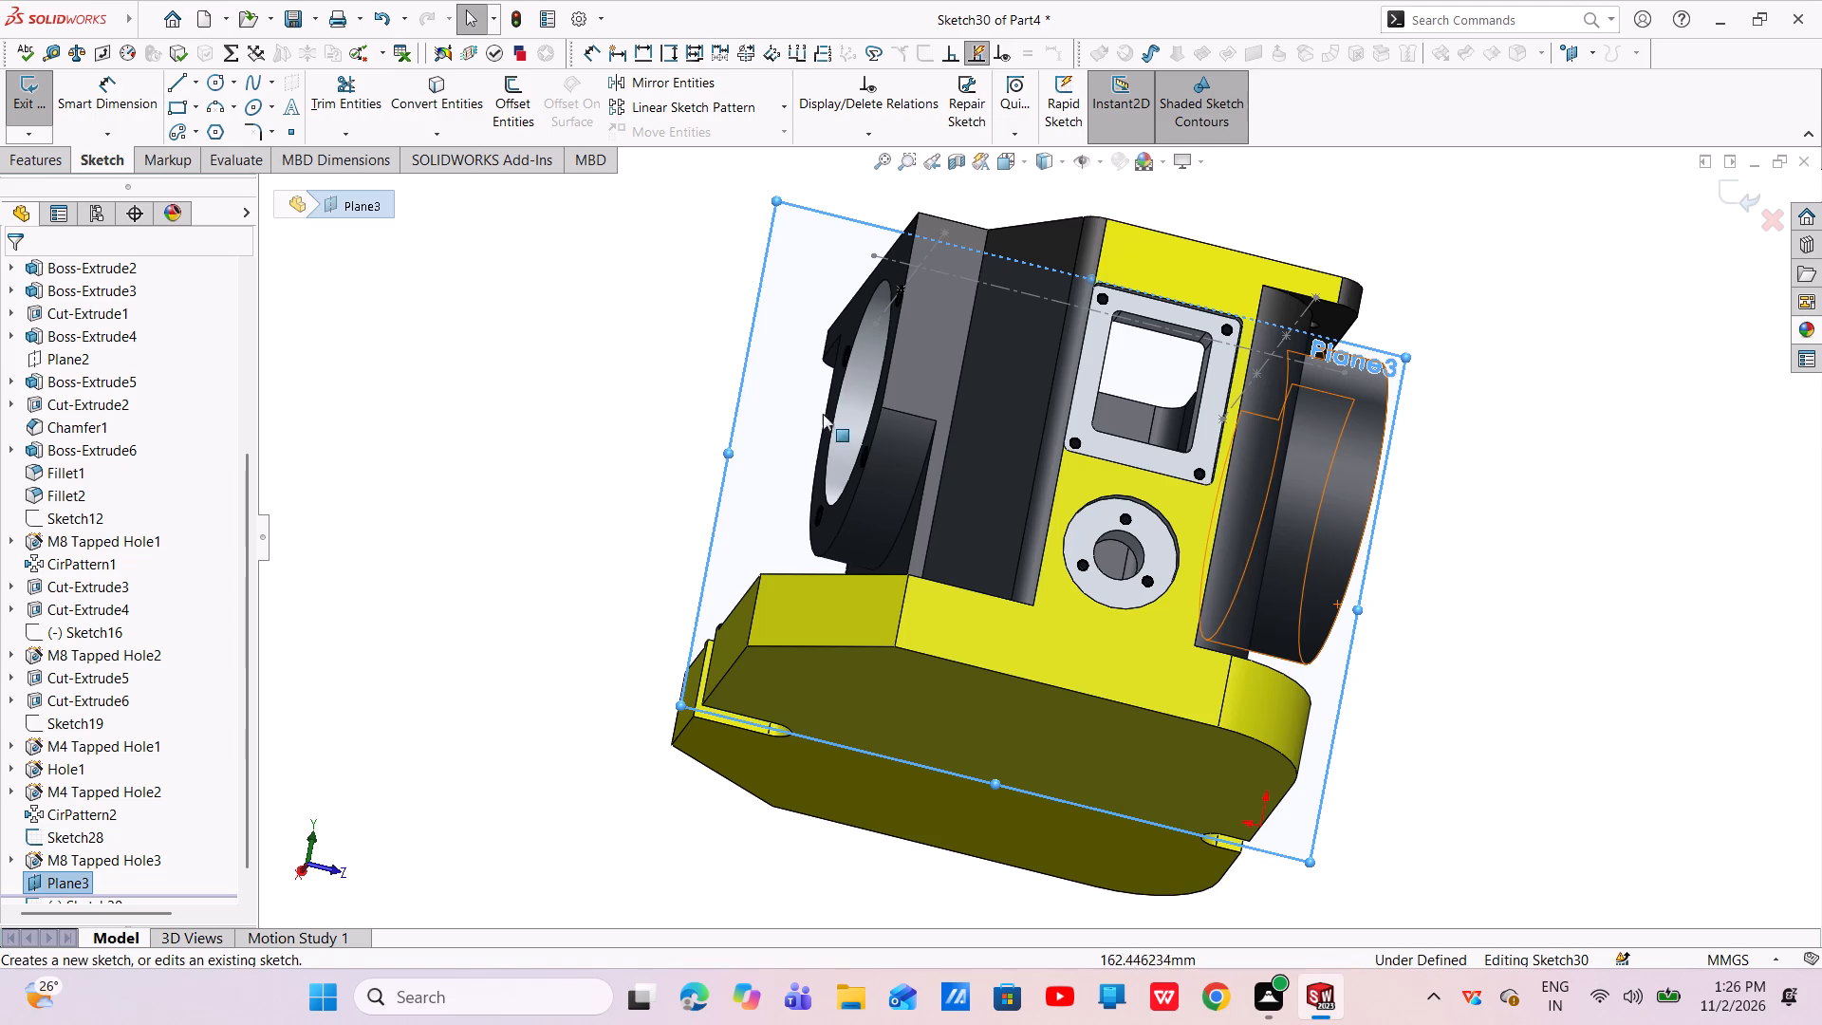
left_click(777, 408)
scroll(890, 518, "up", 3)
scroll(79, 856, "down", 9)
left_click(110, 862)
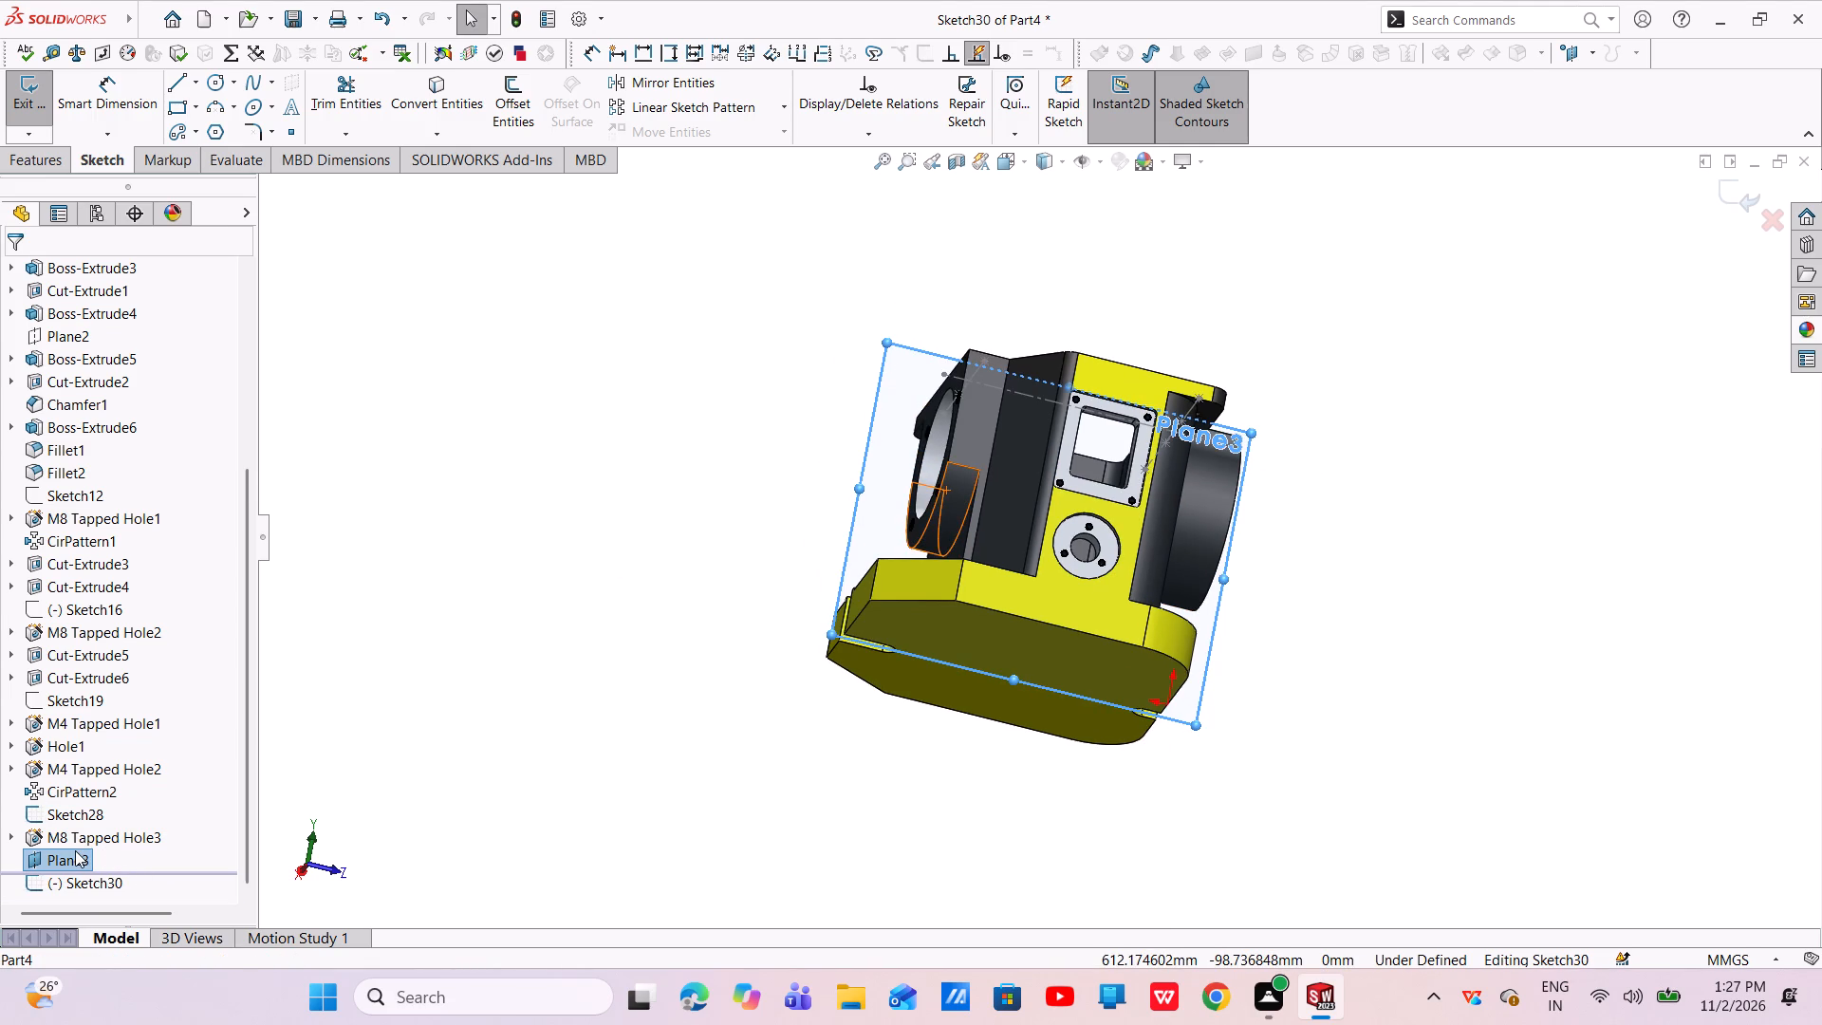
left_click(72, 851)
left_click(118, 862)
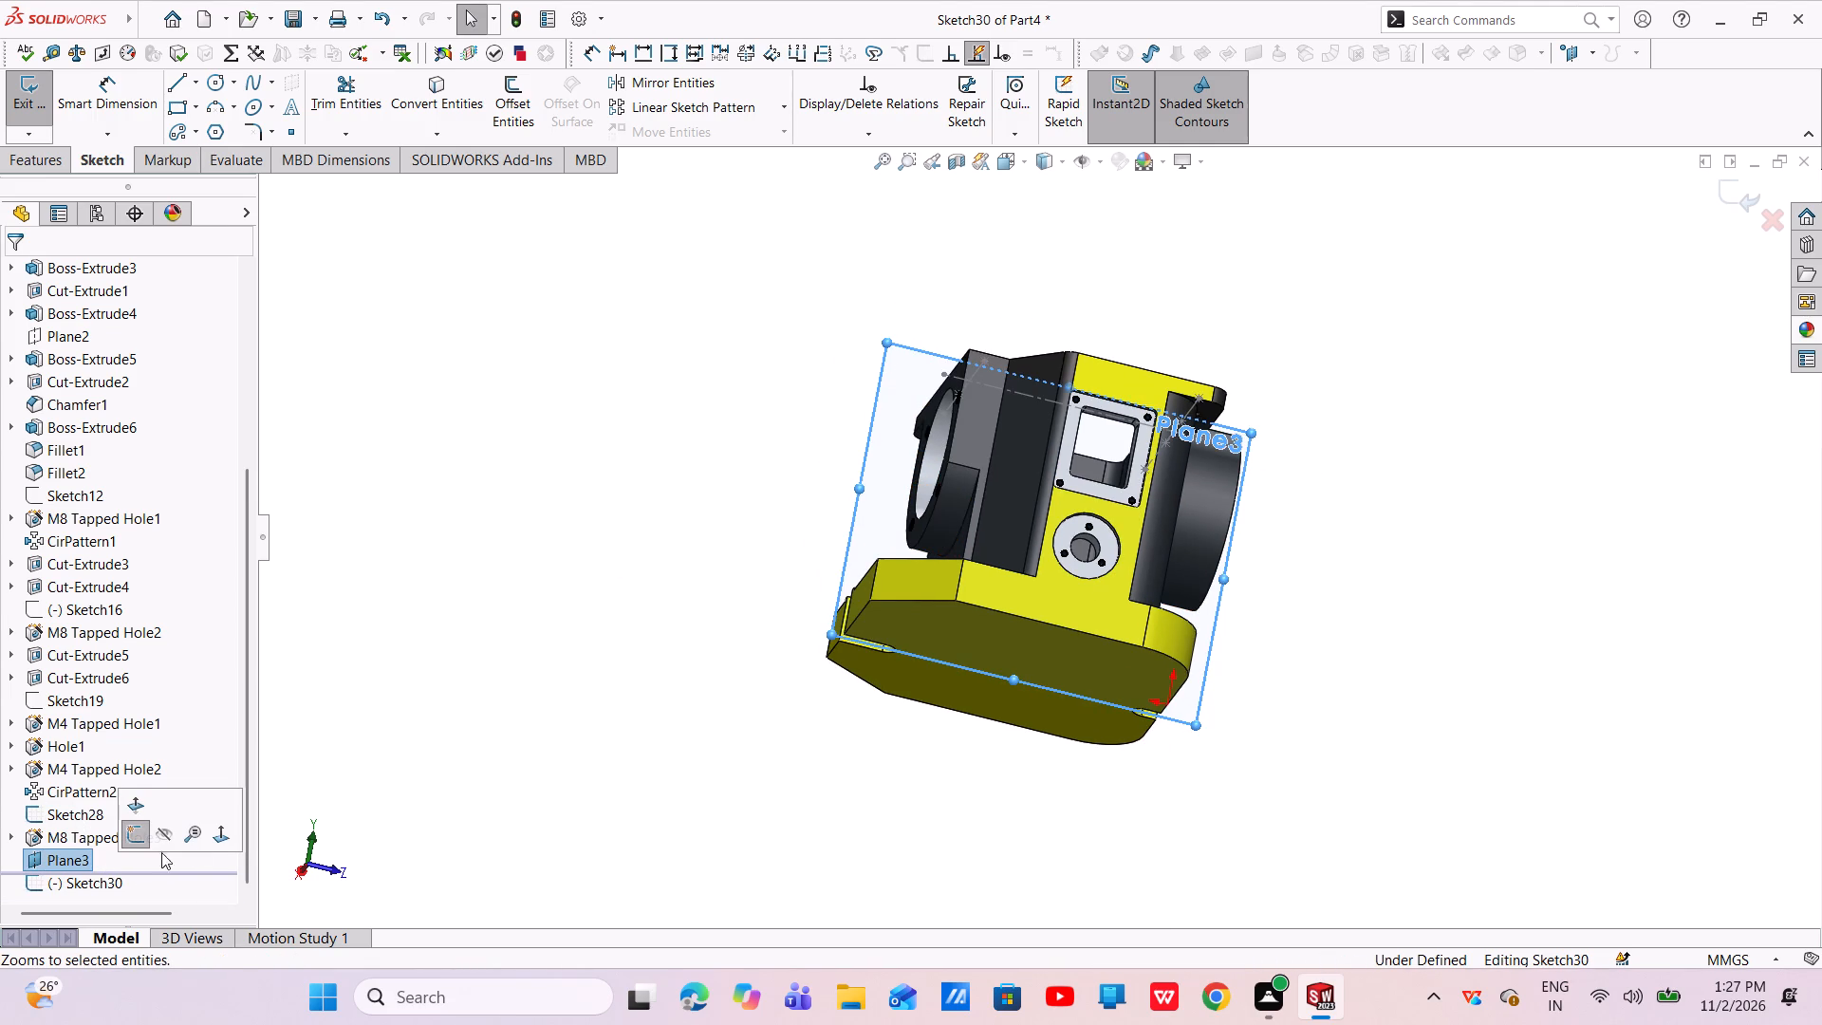
left_click(212, 838)
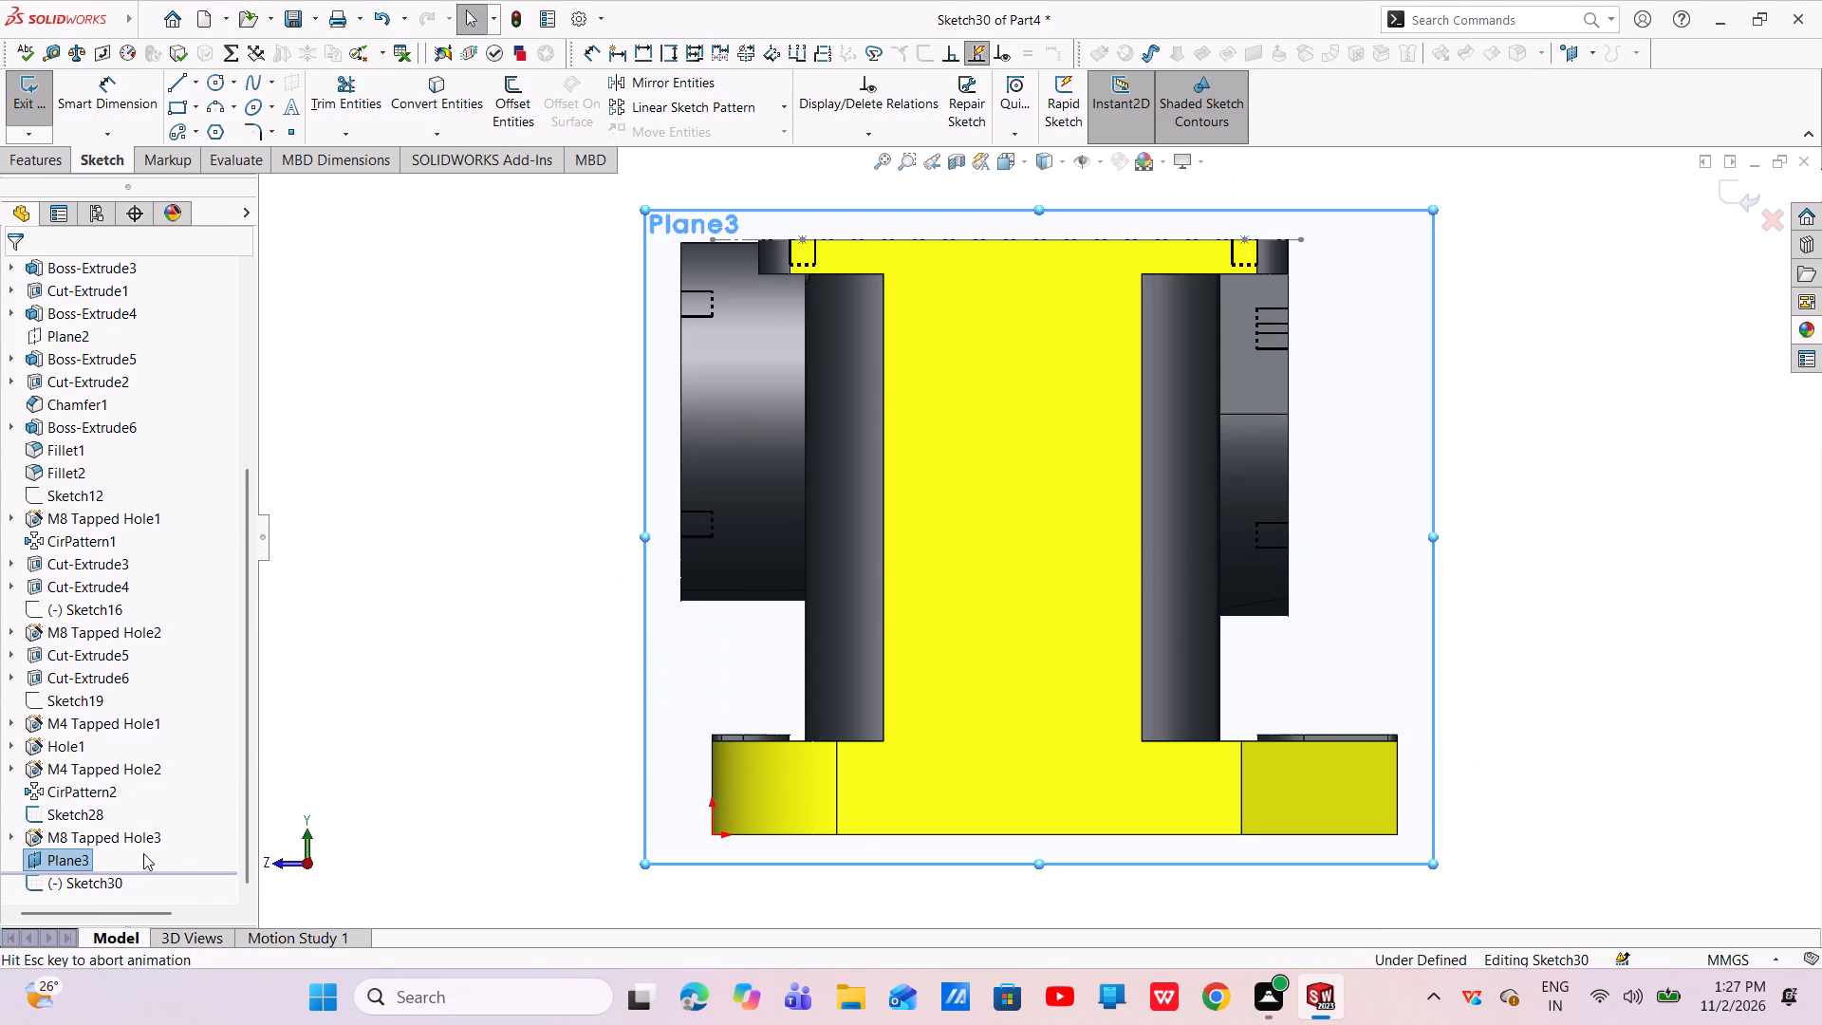
left_click(30, 853)
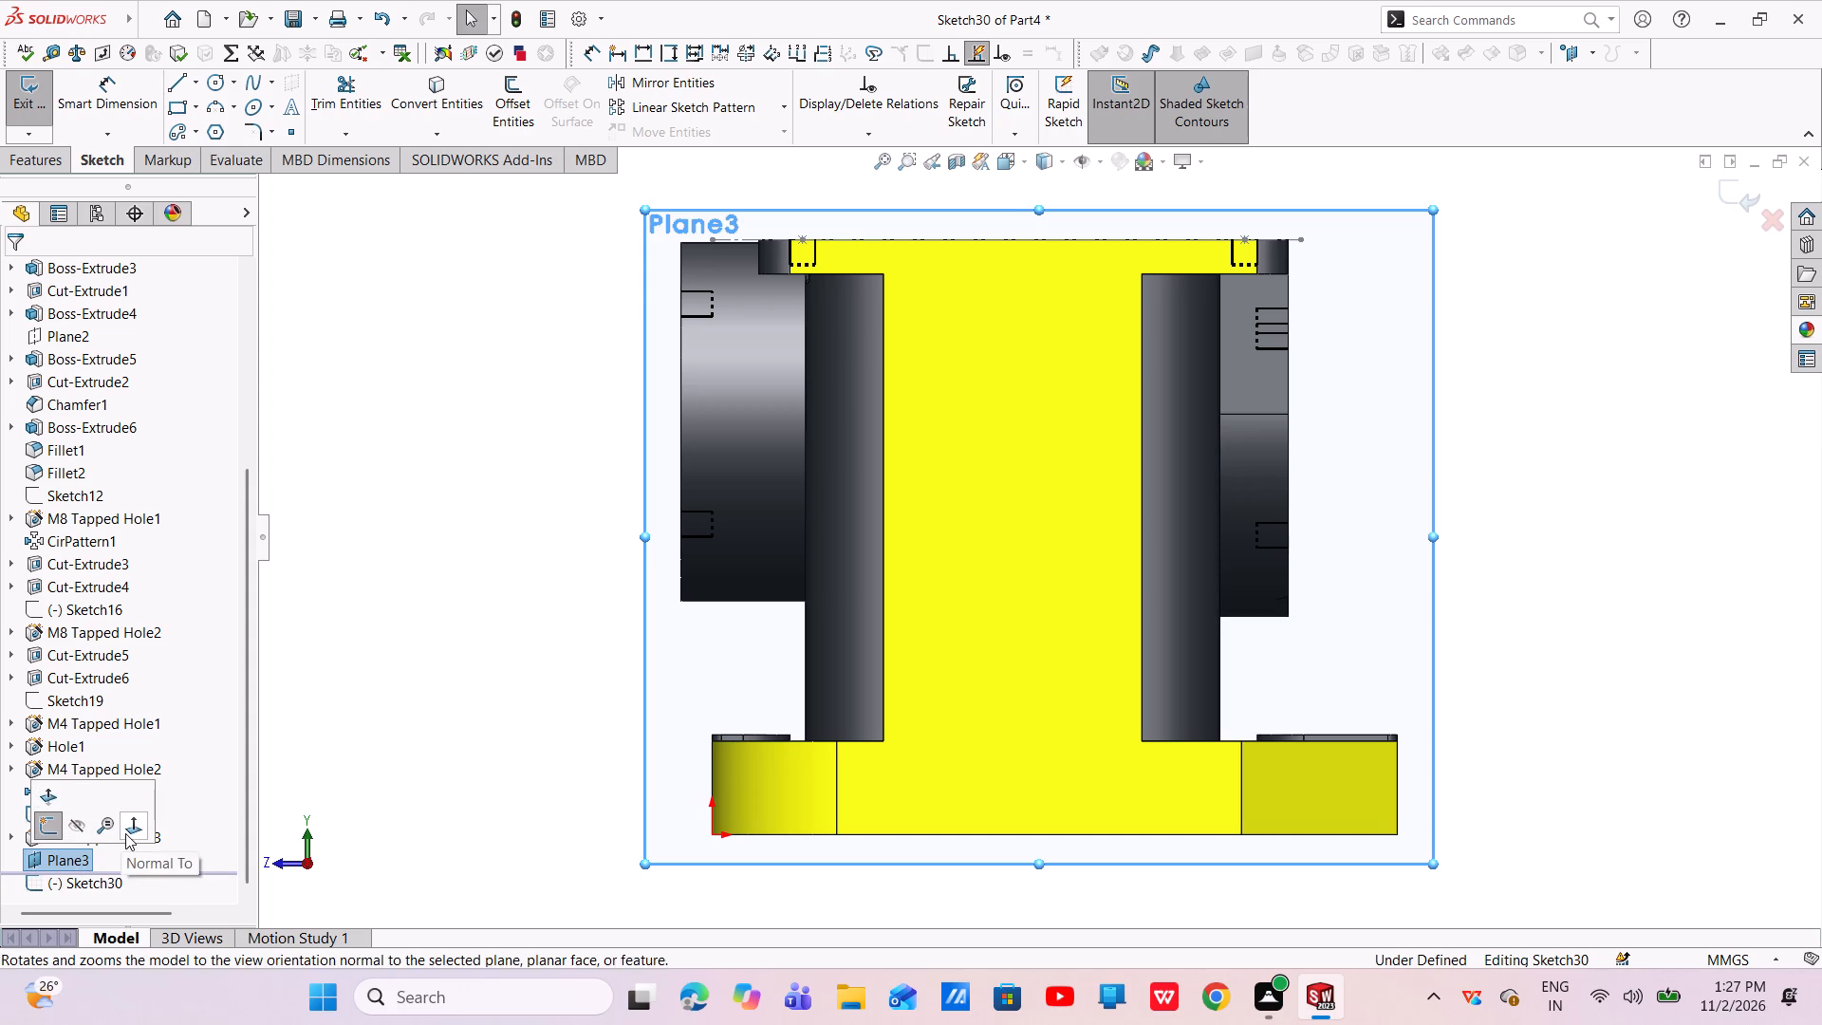
left_click(130, 830)
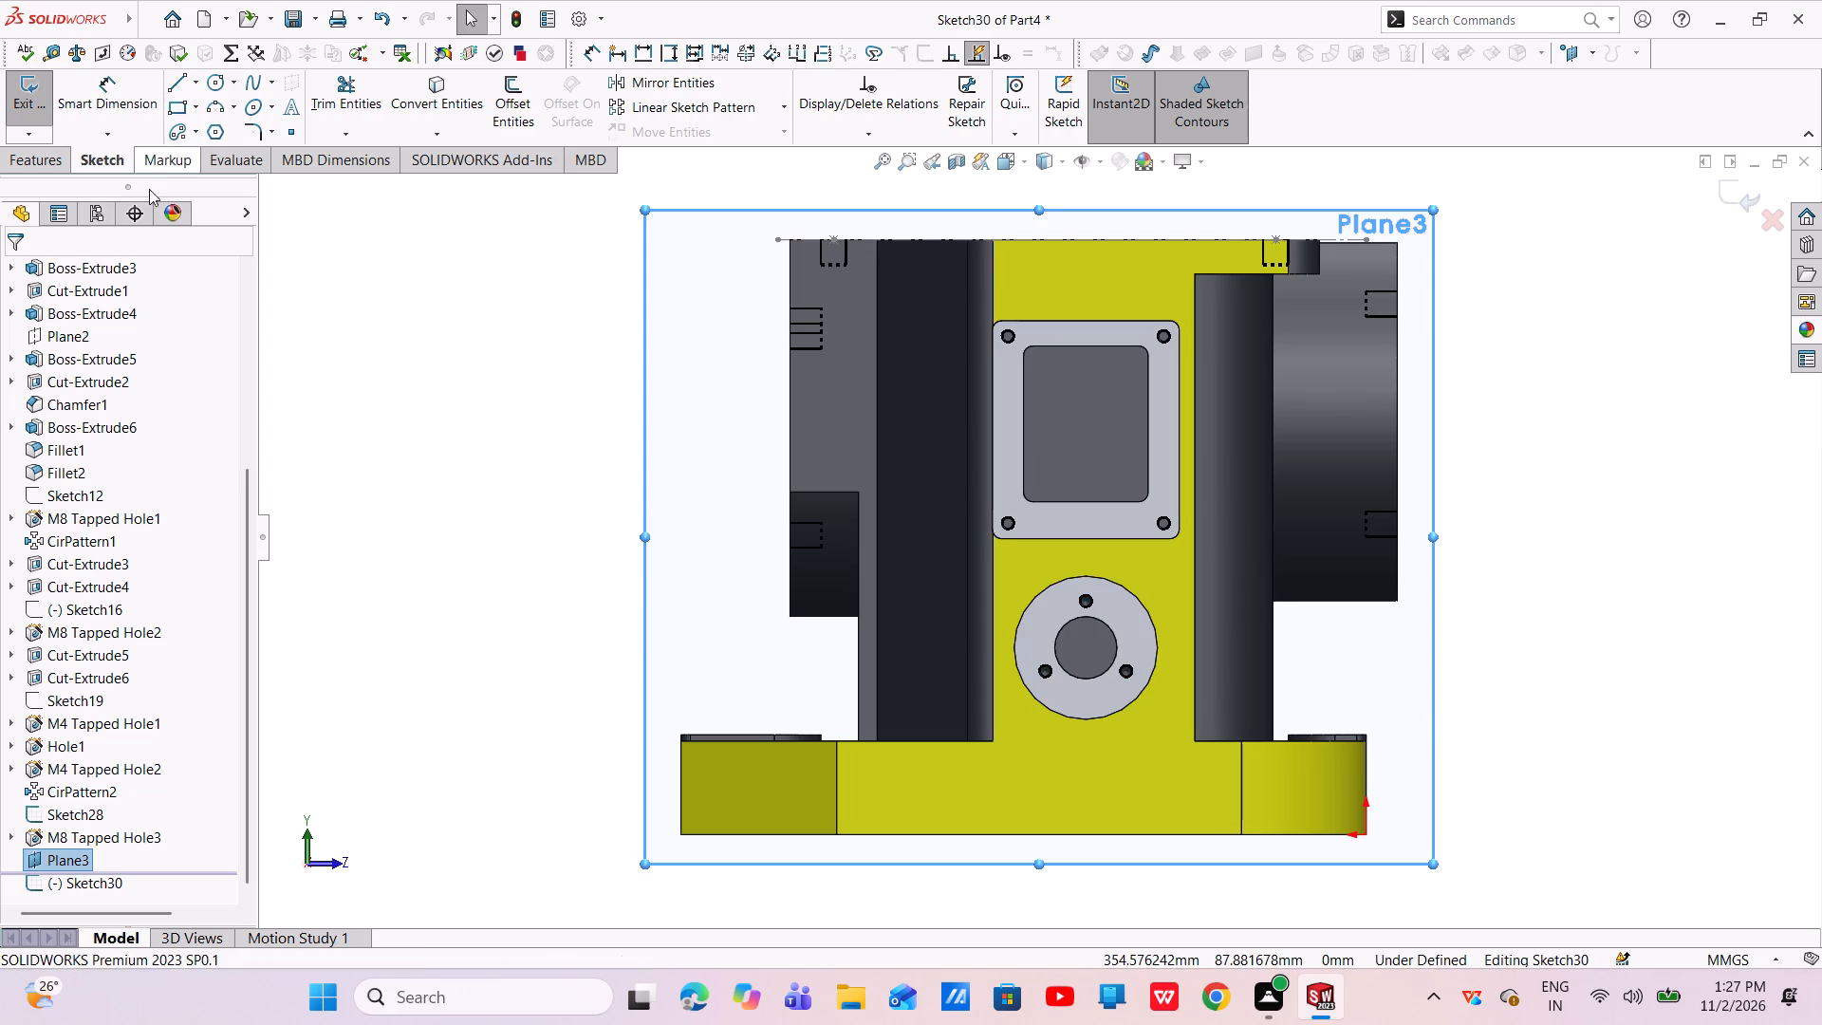
Sketch a vertical line about 47 mm long upward from the base's top outer corner, below the large flanged bore boss.
left_click(176, 78)
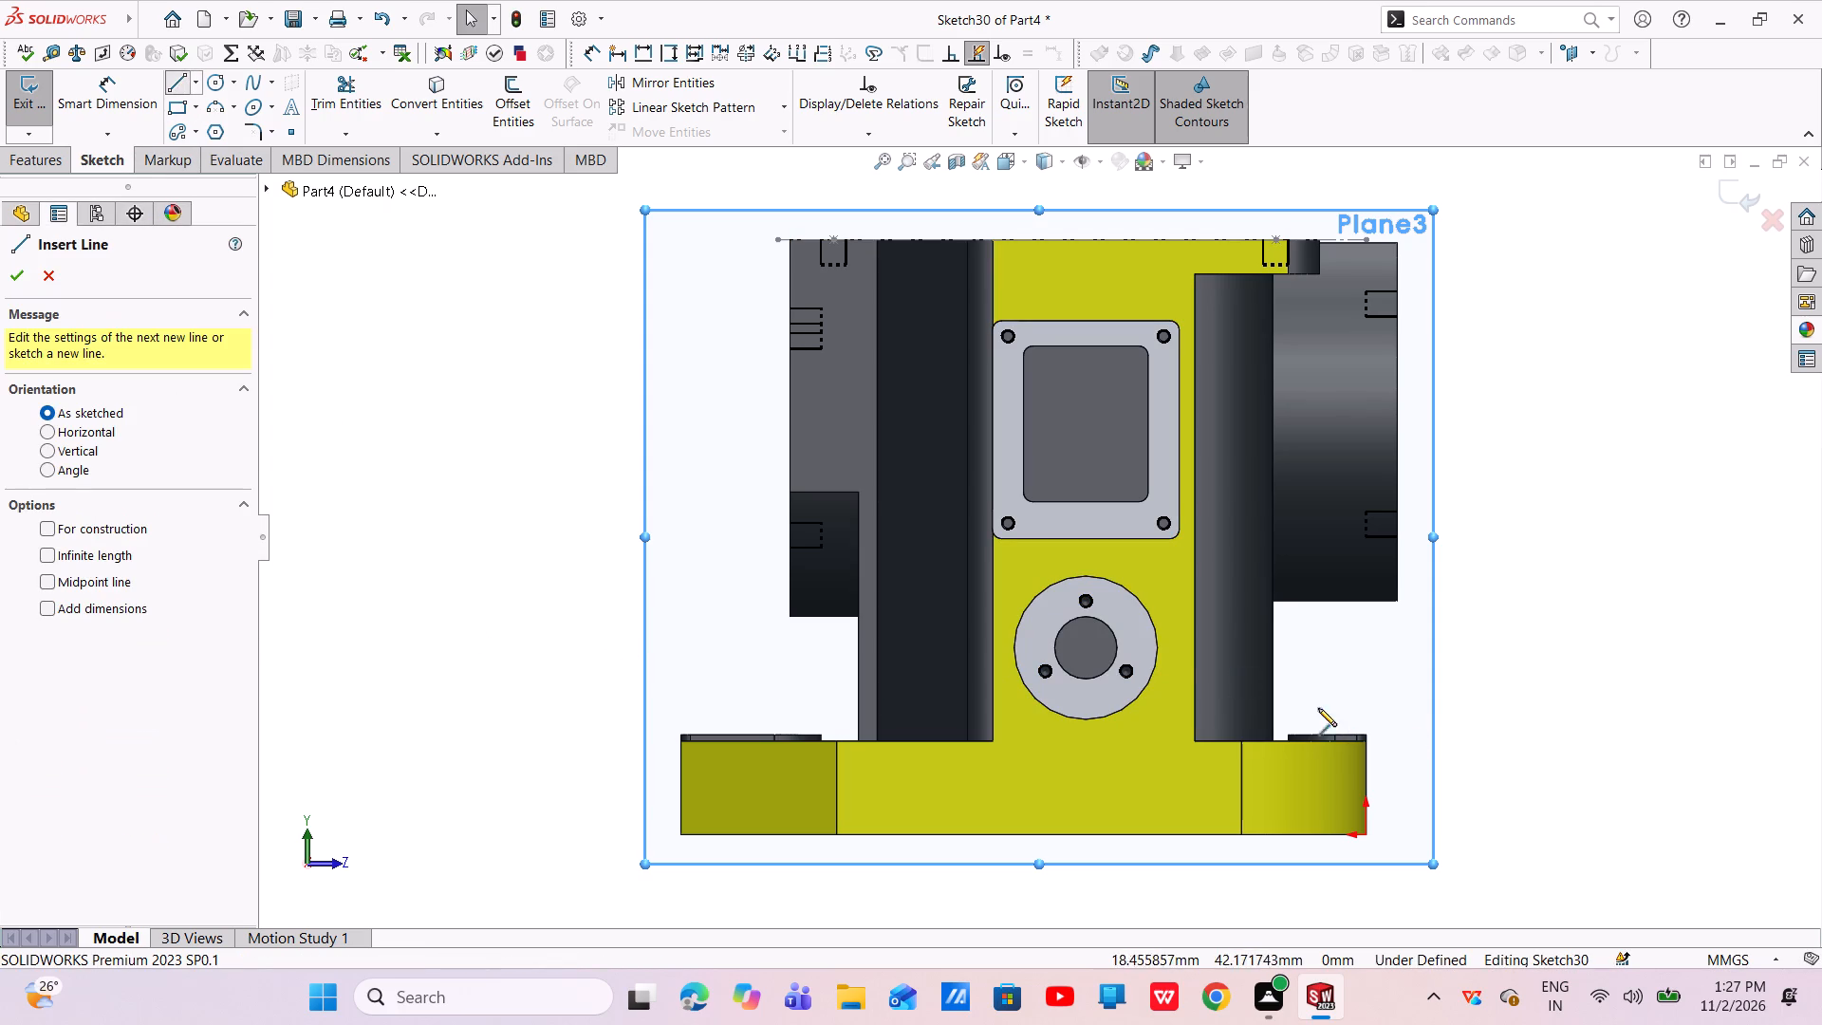
left_click(1369, 741)
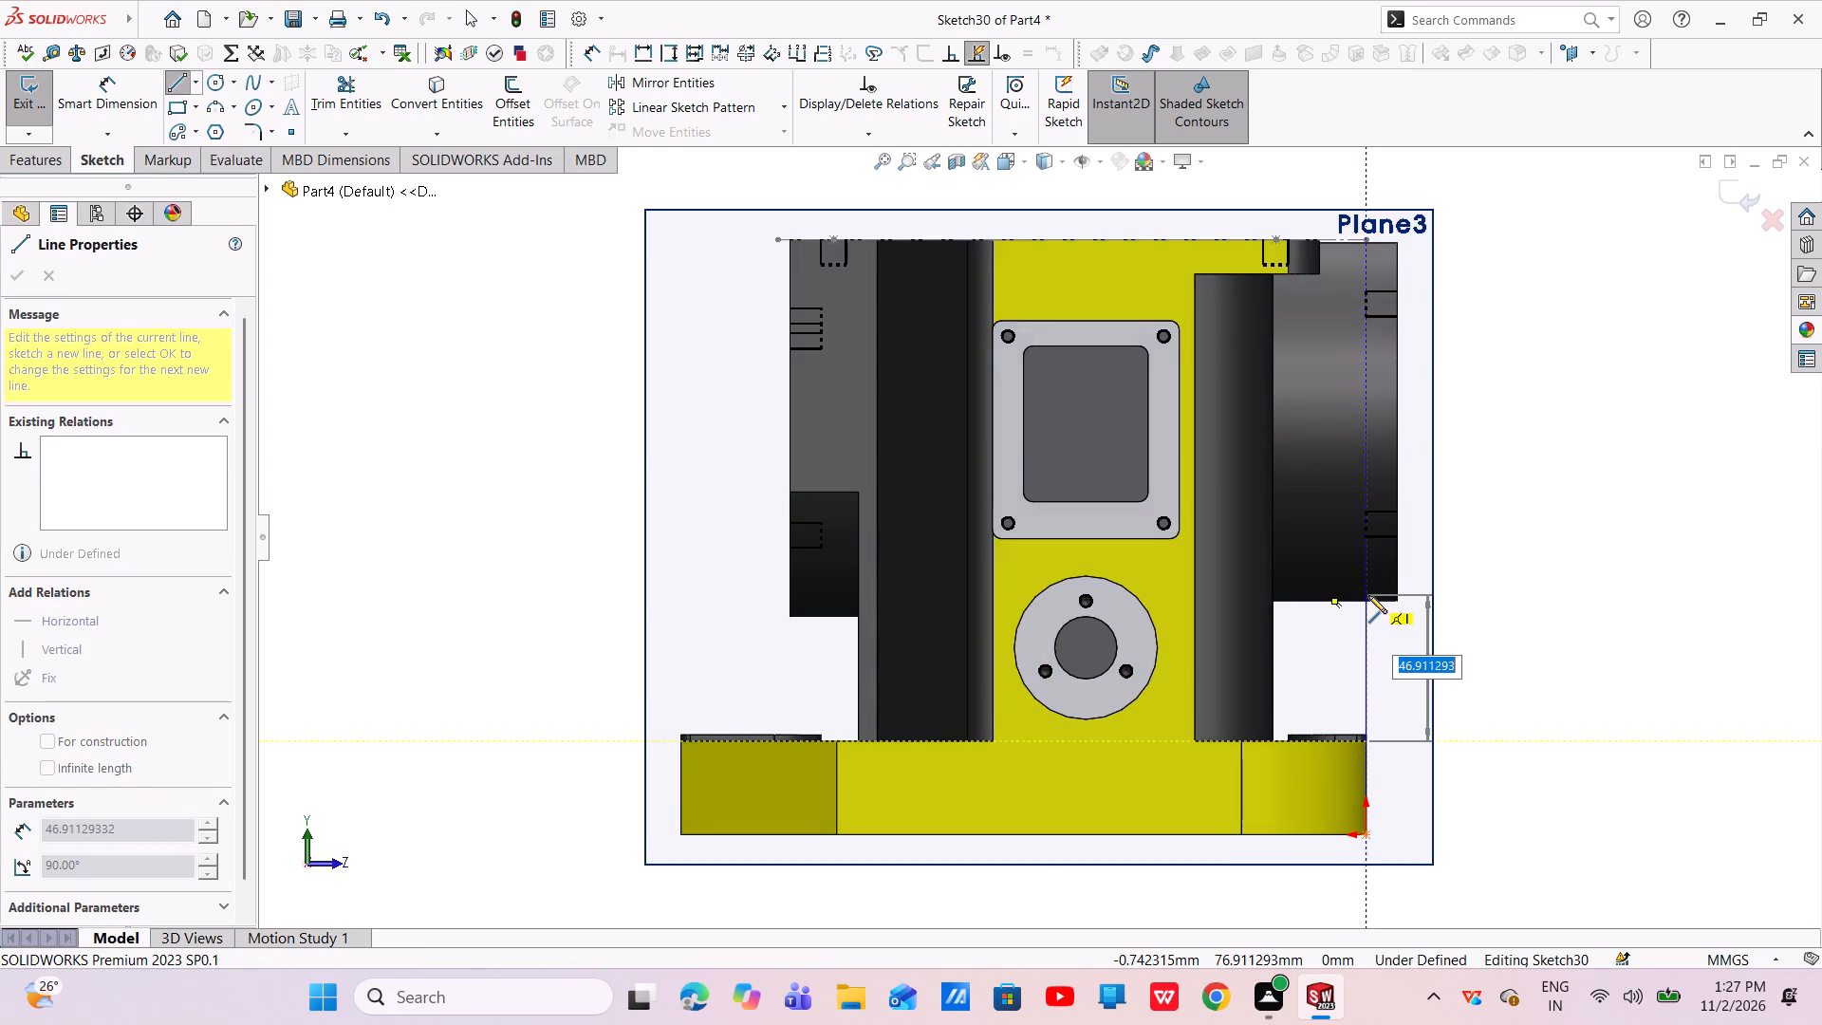
left_click(1368, 595)
right_click(1368, 595)
left_click(1388, 602)
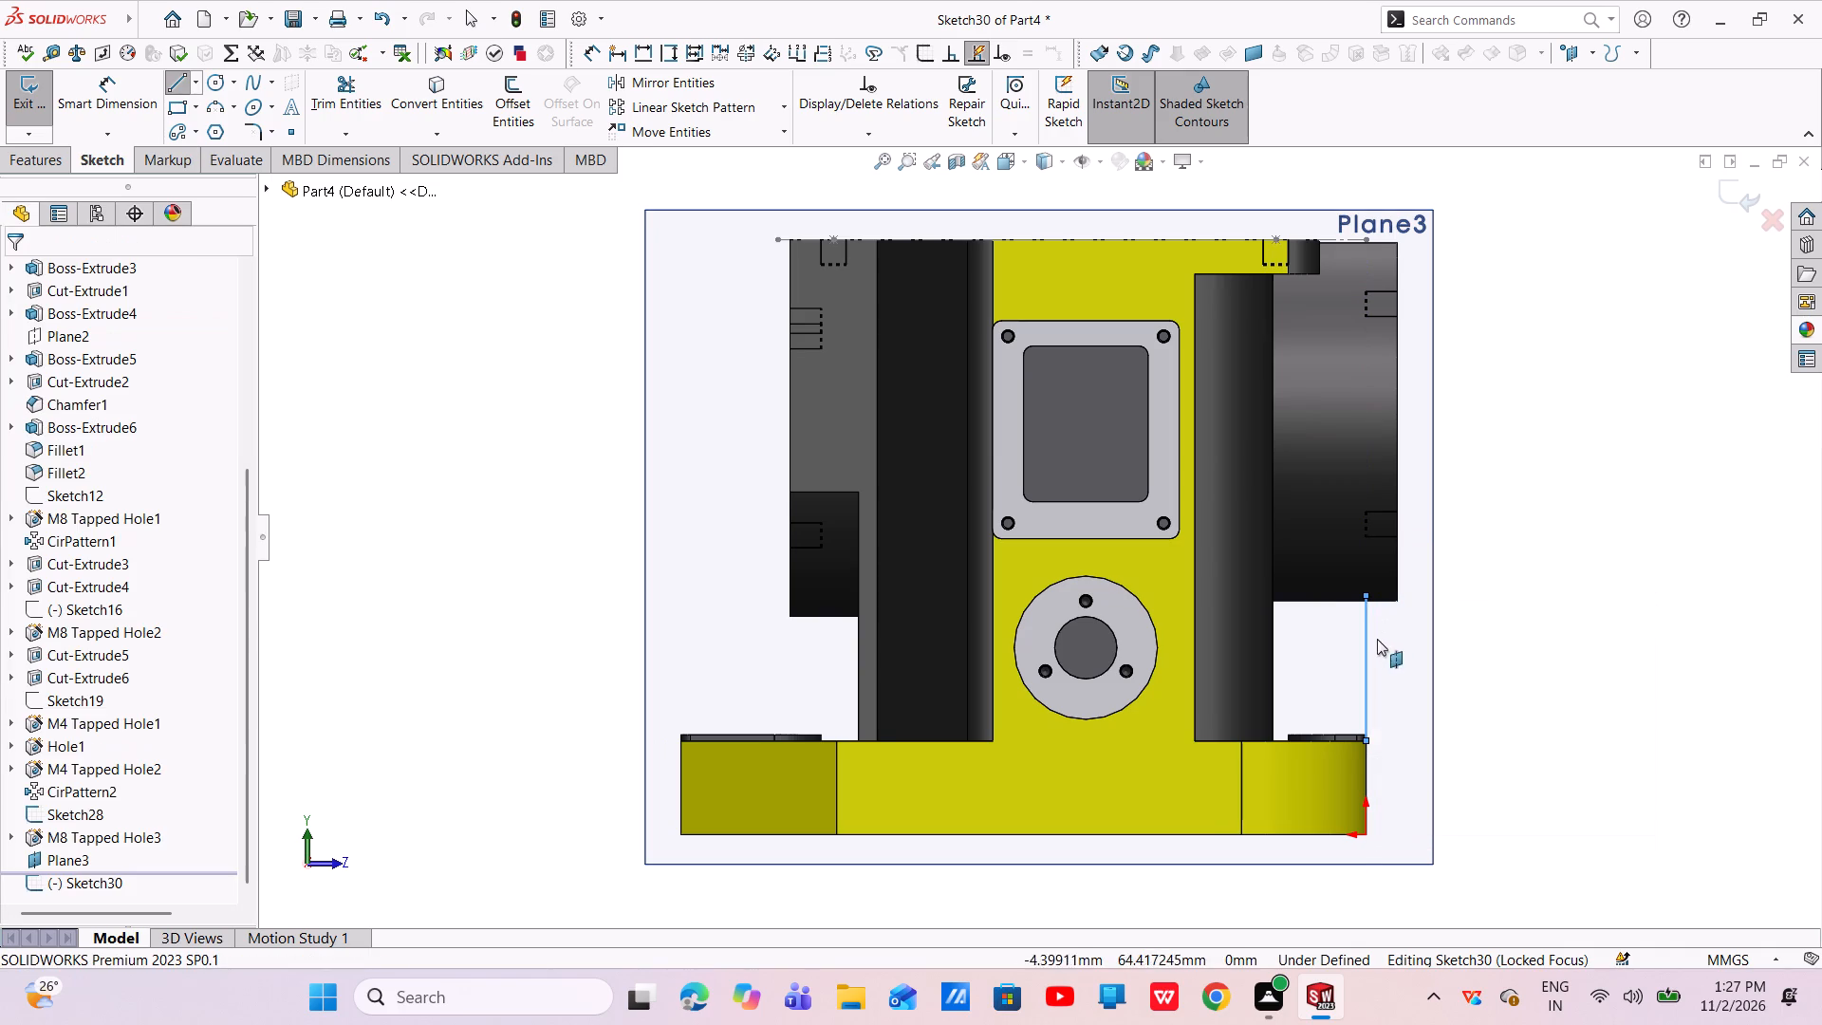
Create a 10 mm thick rib, centred on both sides of the vertical sketch line, between the base and the large flanged bore boss.
left_click(1368, 643)
left_click(1449, 559)
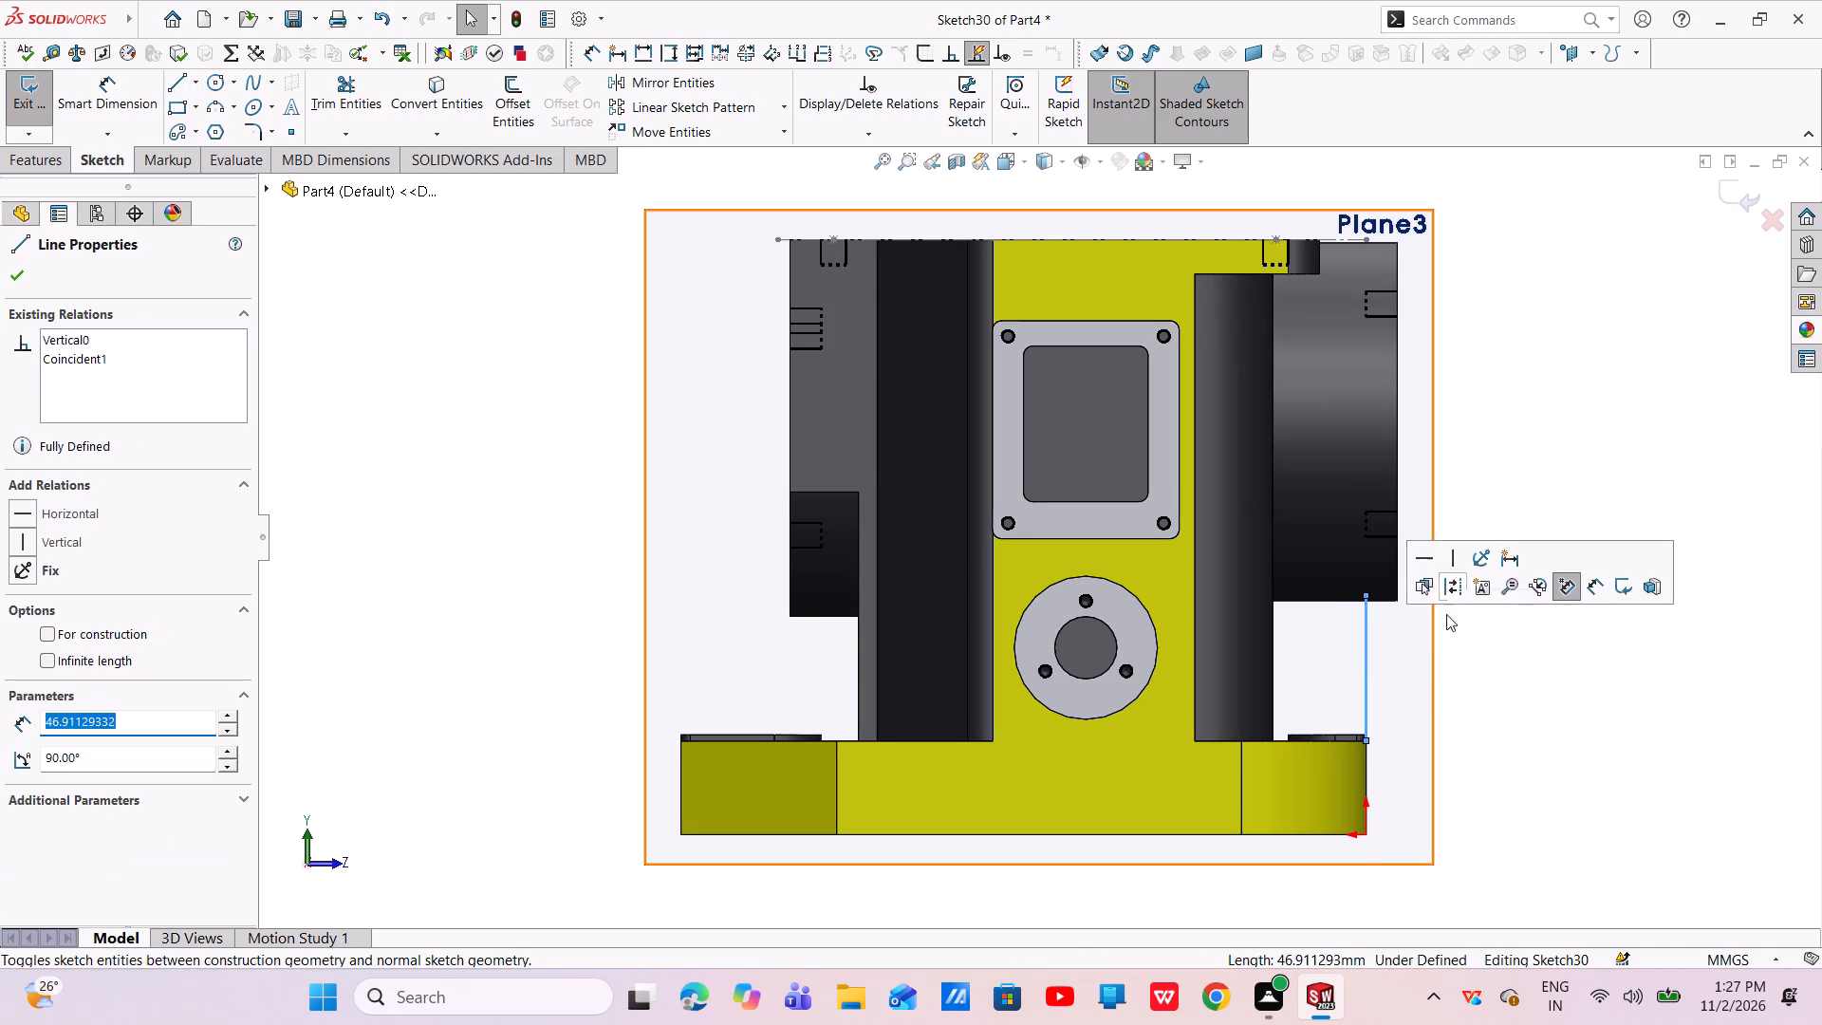
left_click(1494, 732)
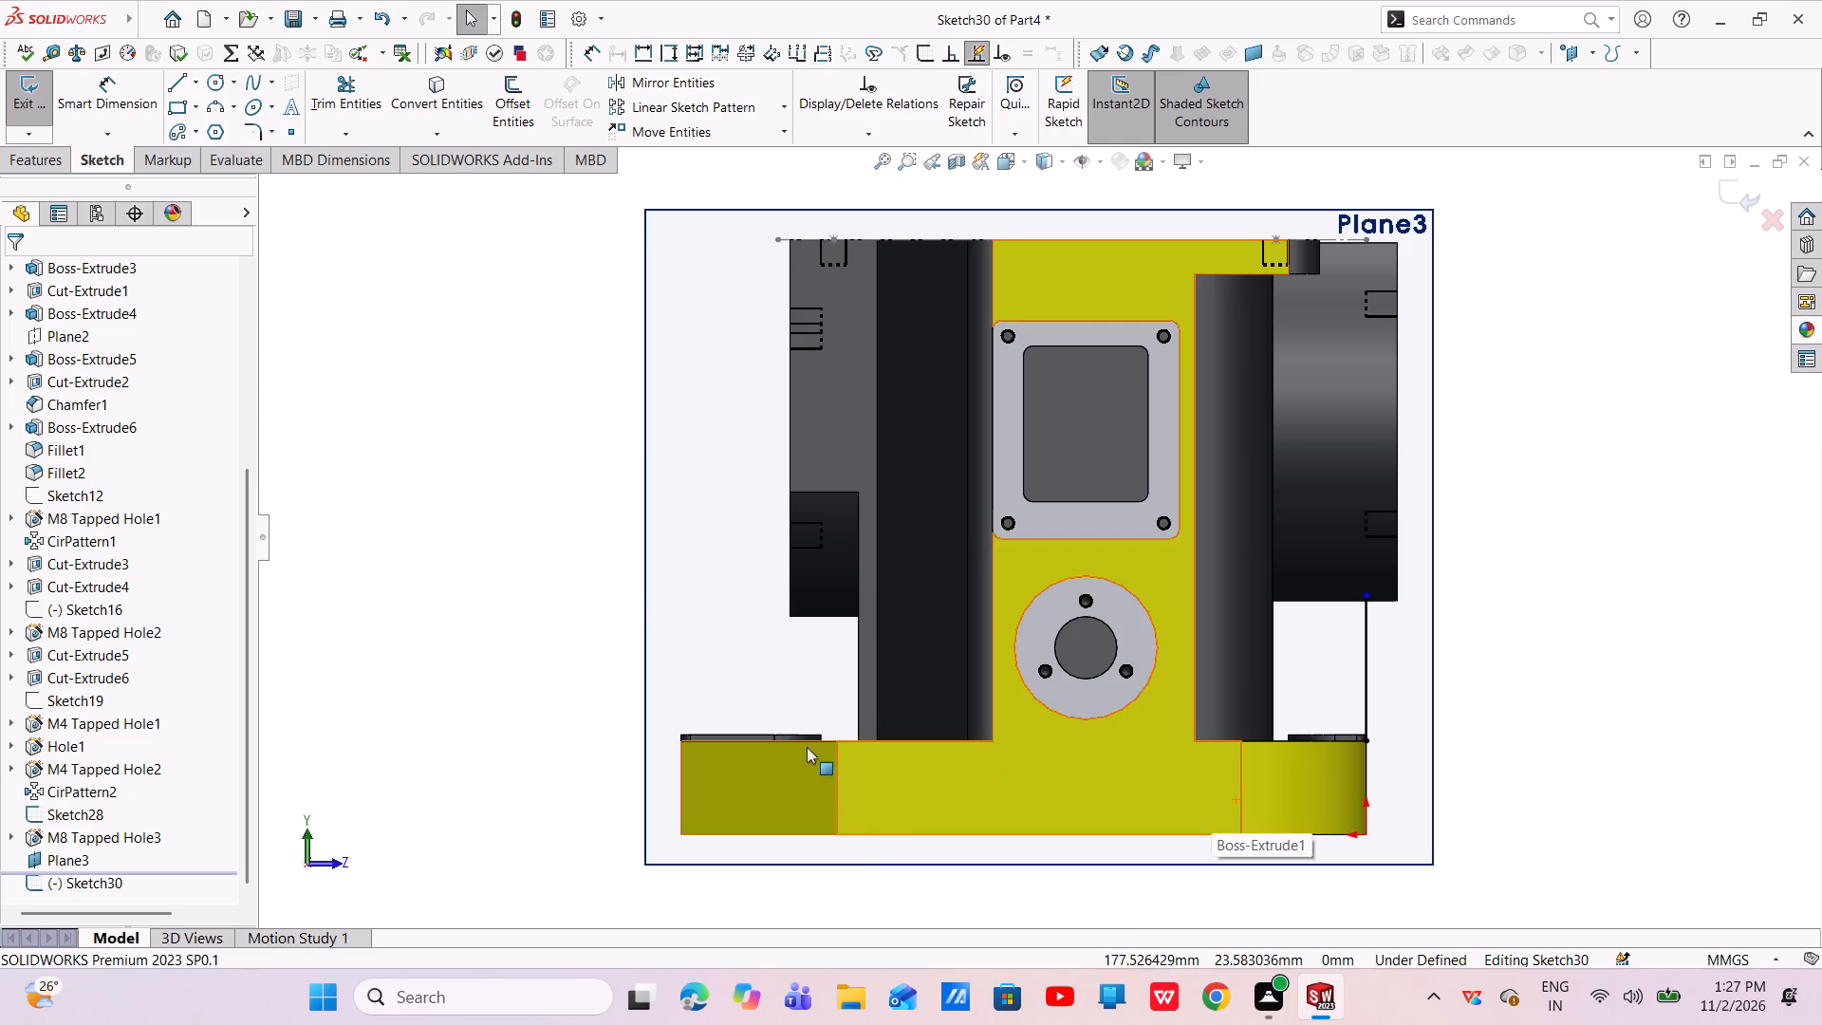
left_click(33, 157)
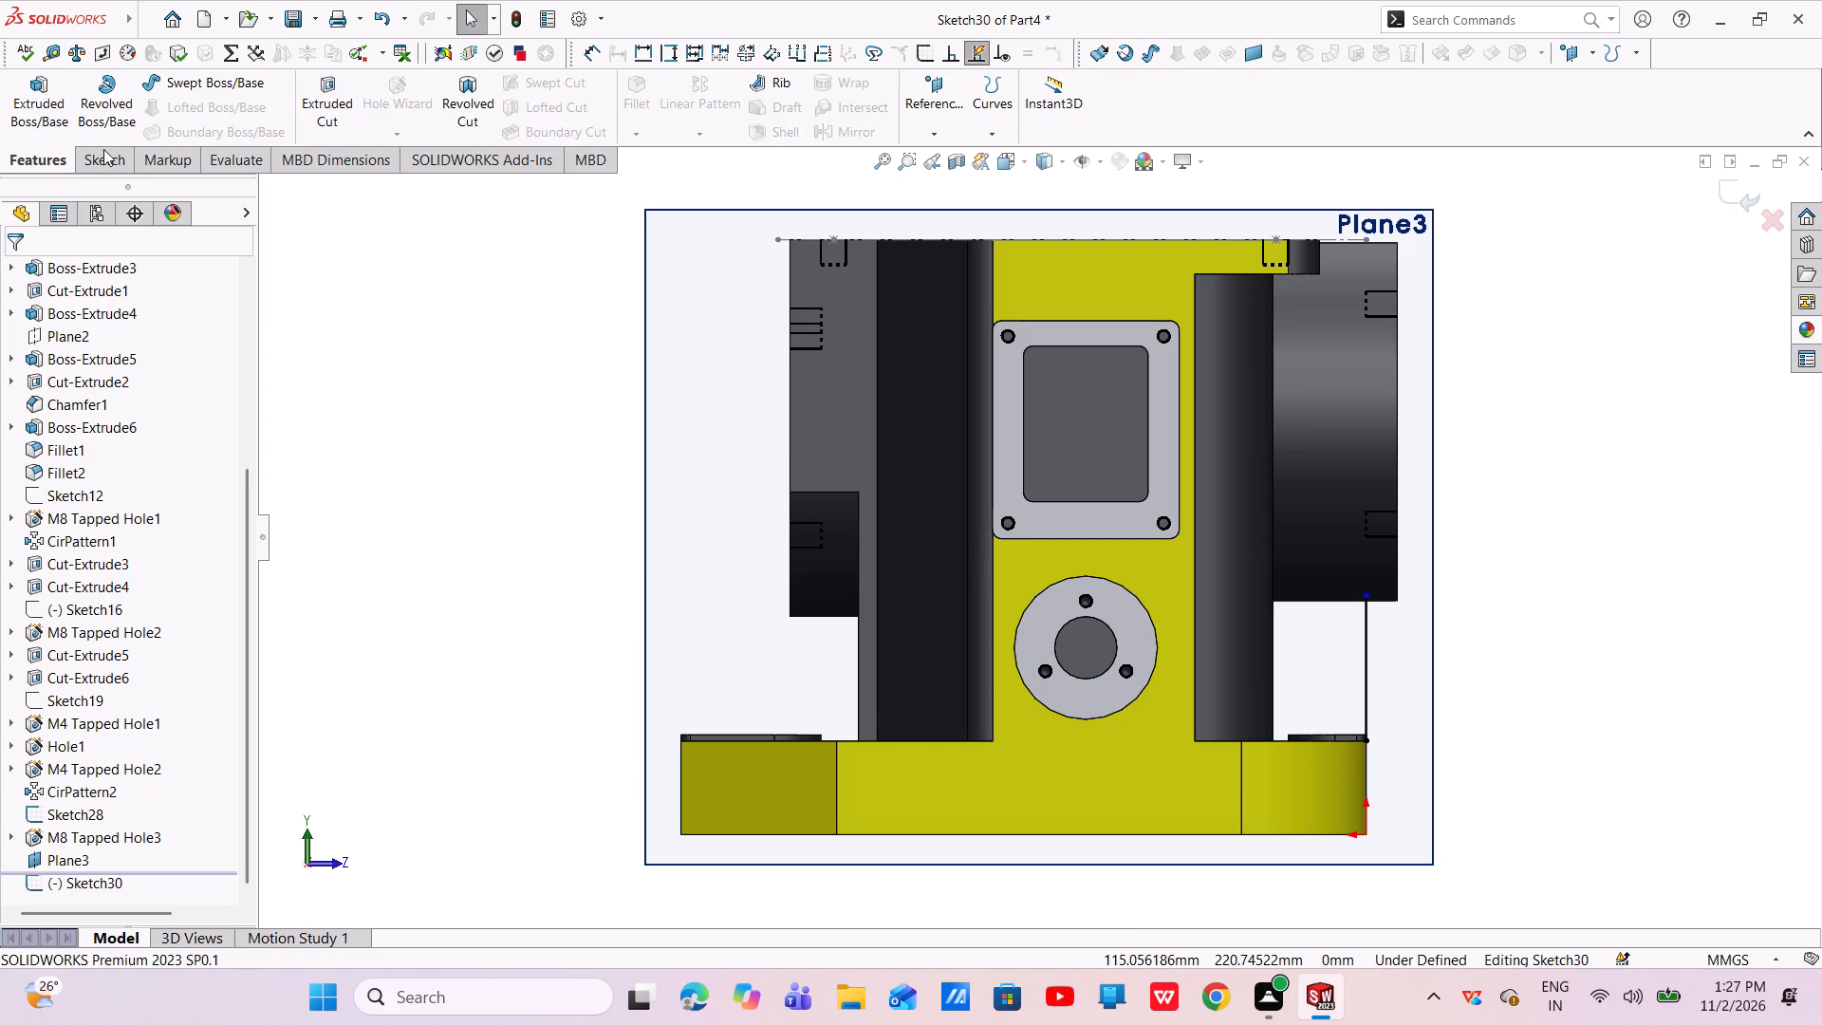
left_click(772, 86)
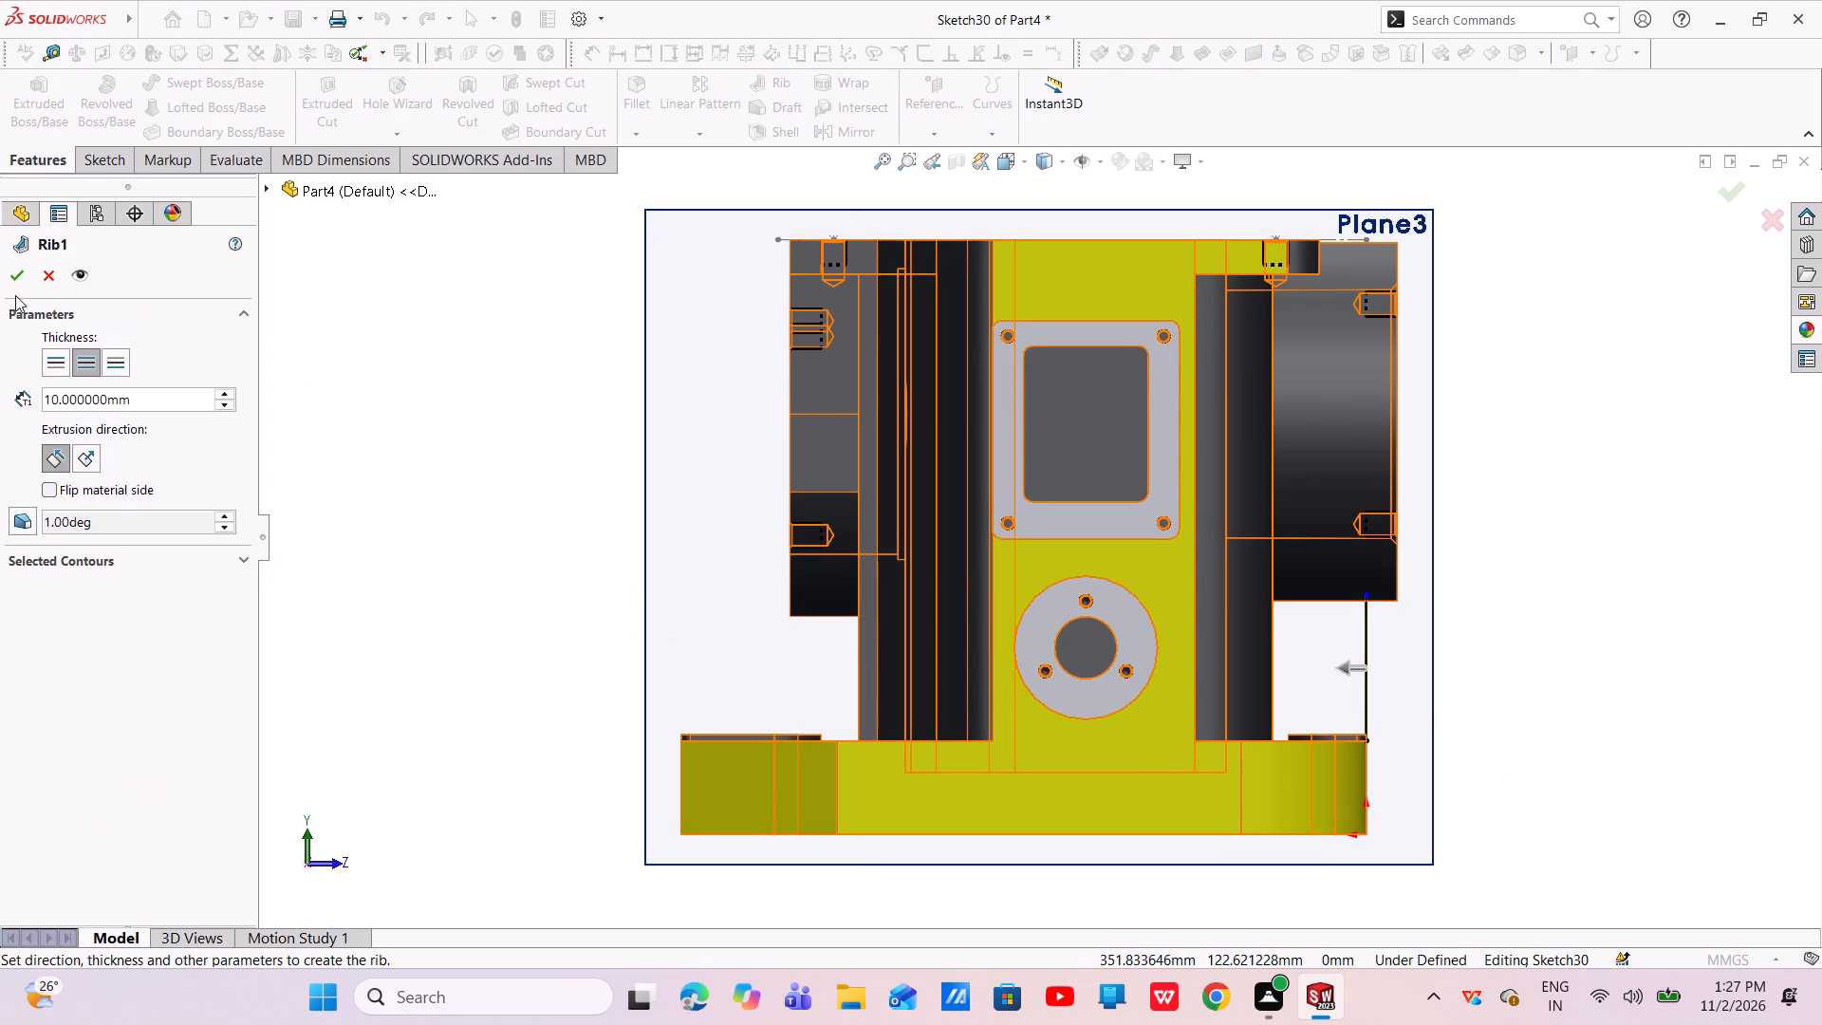
left_click(18, 269)
Hide the reference plane offset from the Right Plane.
middle_click_drag(1409, 661, 1217, 681)
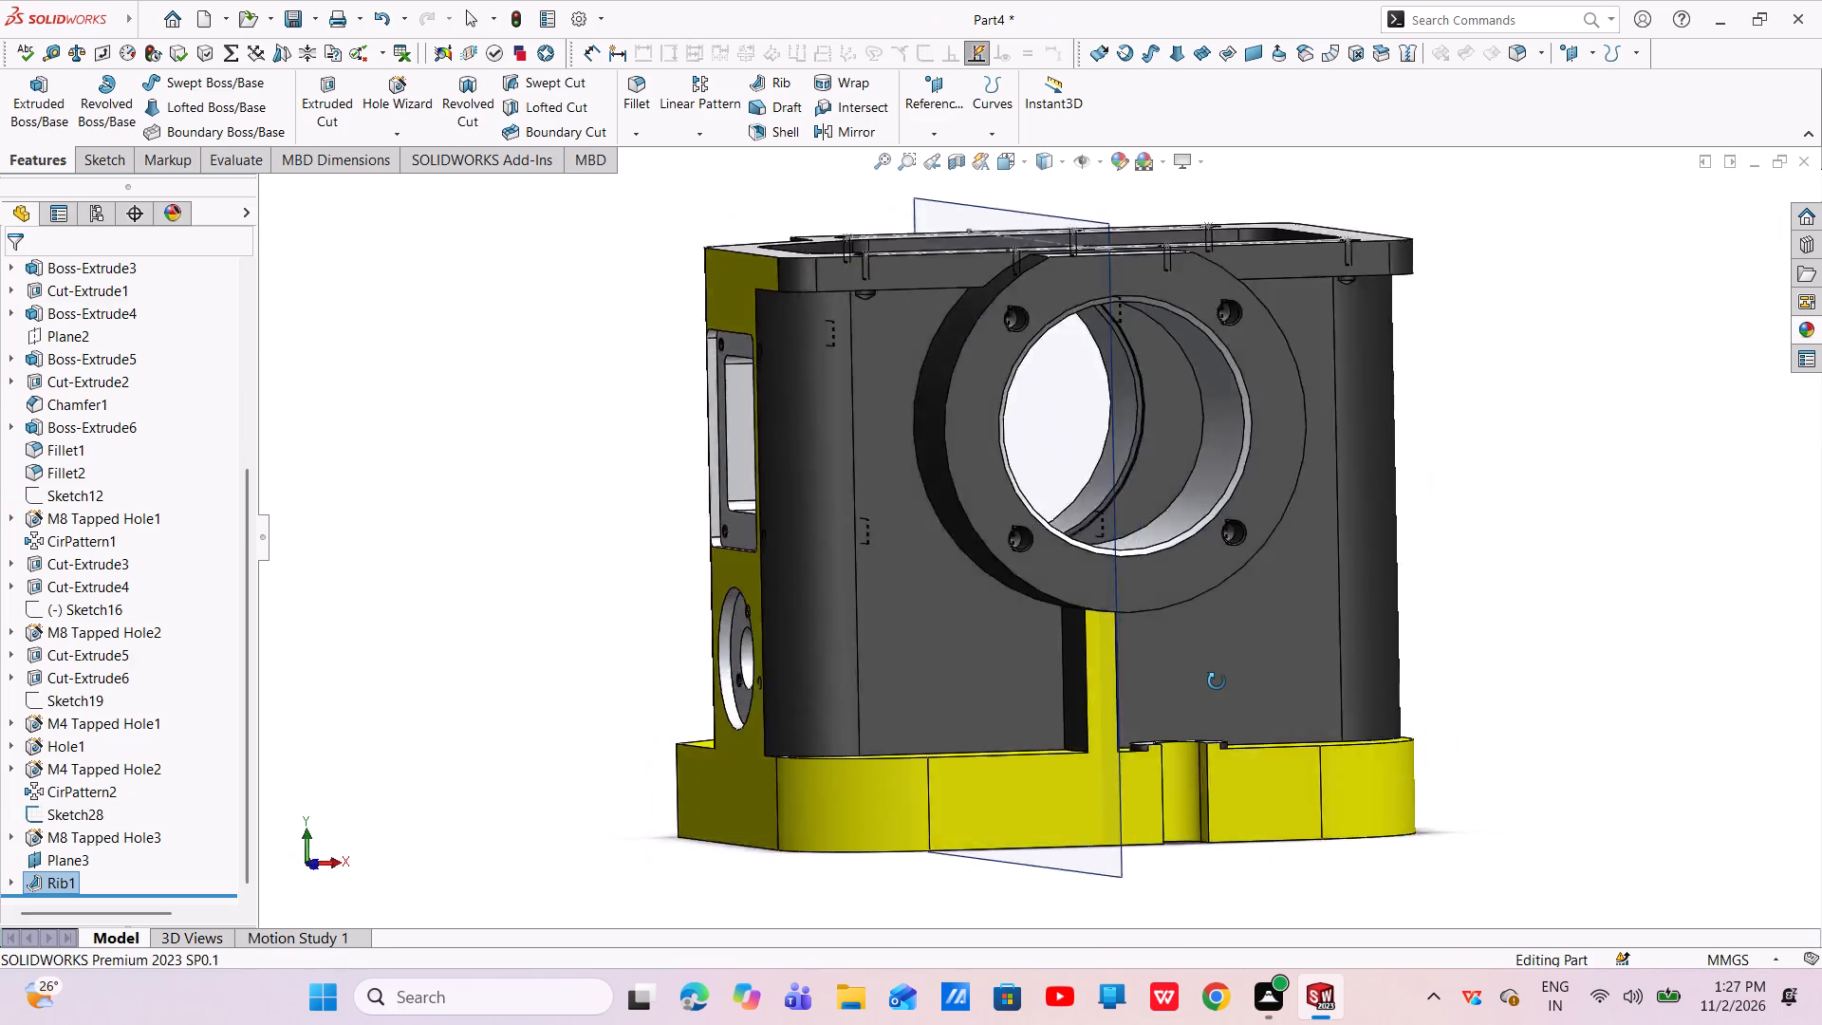
middle_click_drag(1217, 681, 1215, 683)
scroll(1033, 641, "down", 5)
scroll(1043, 680, "up", 8)
middle_click_drag(1070, 518, 1516, 625)
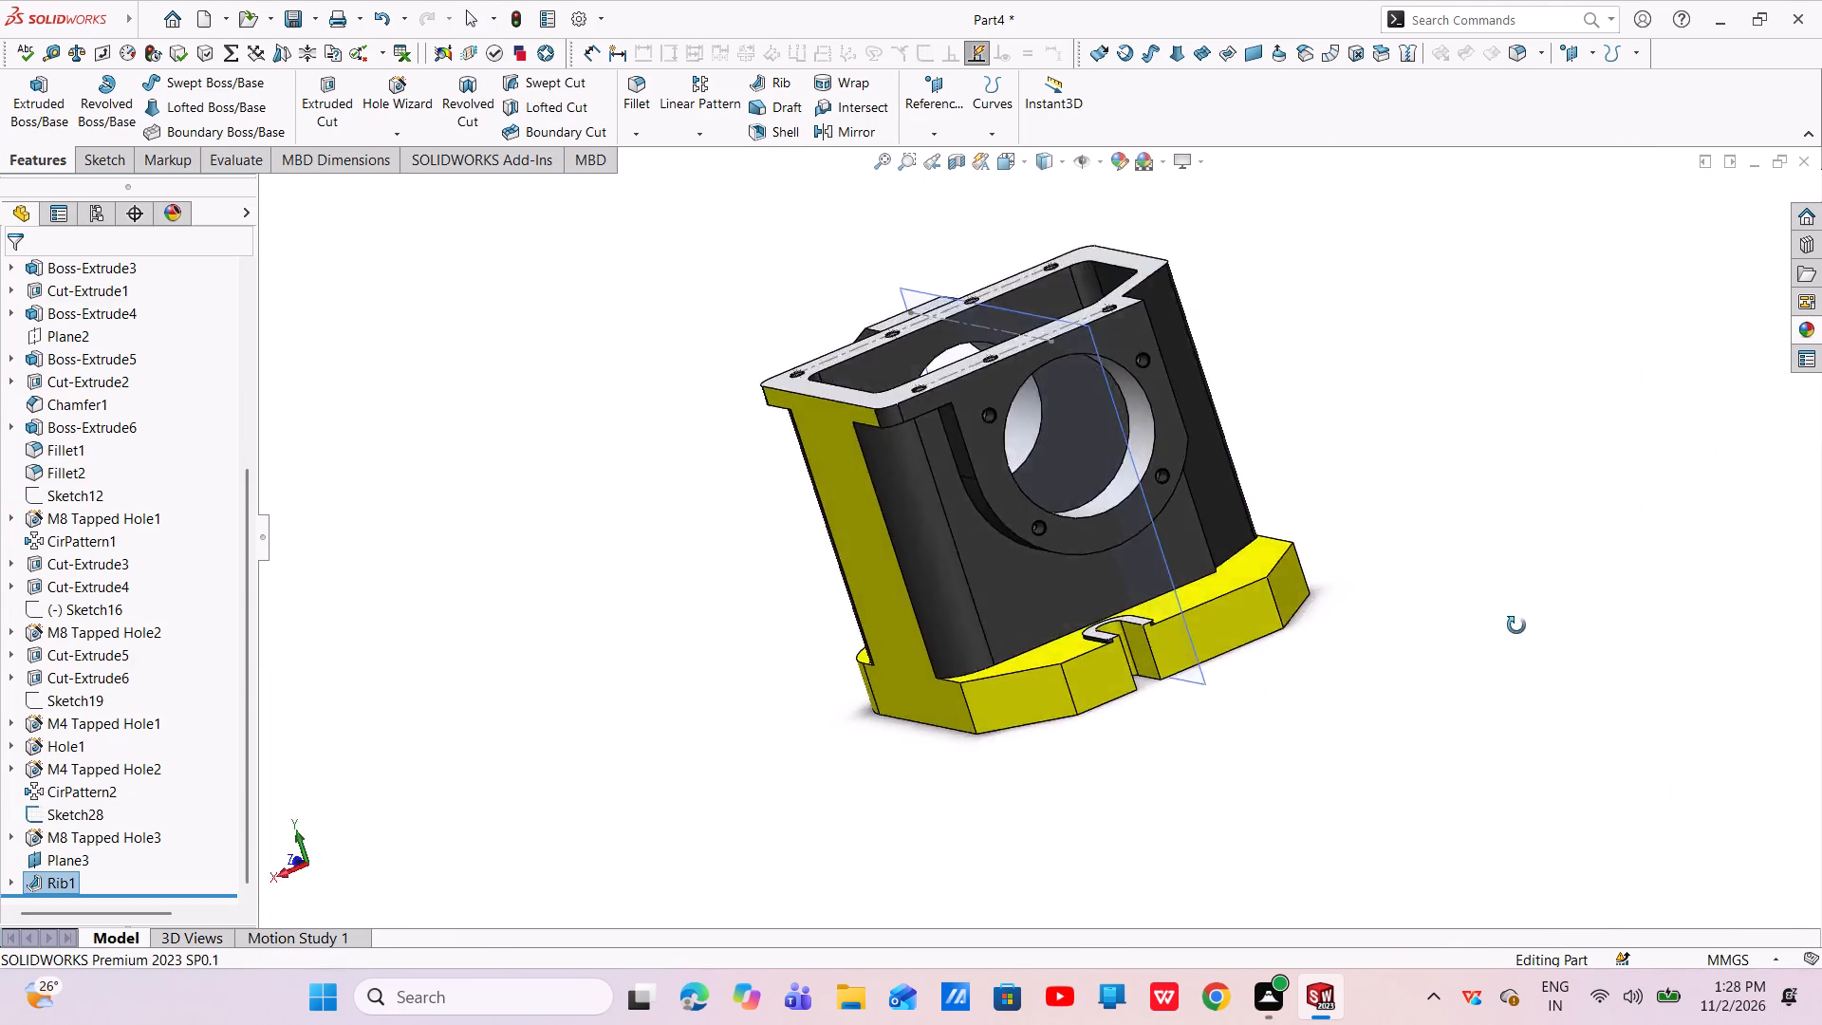
middle_click_drag(1516, 625, 1174, 887)
scroll(1127, 489, "up", 3)
middle_click_drag(1250, 599, 1401, 759)
left_click(913, 463)
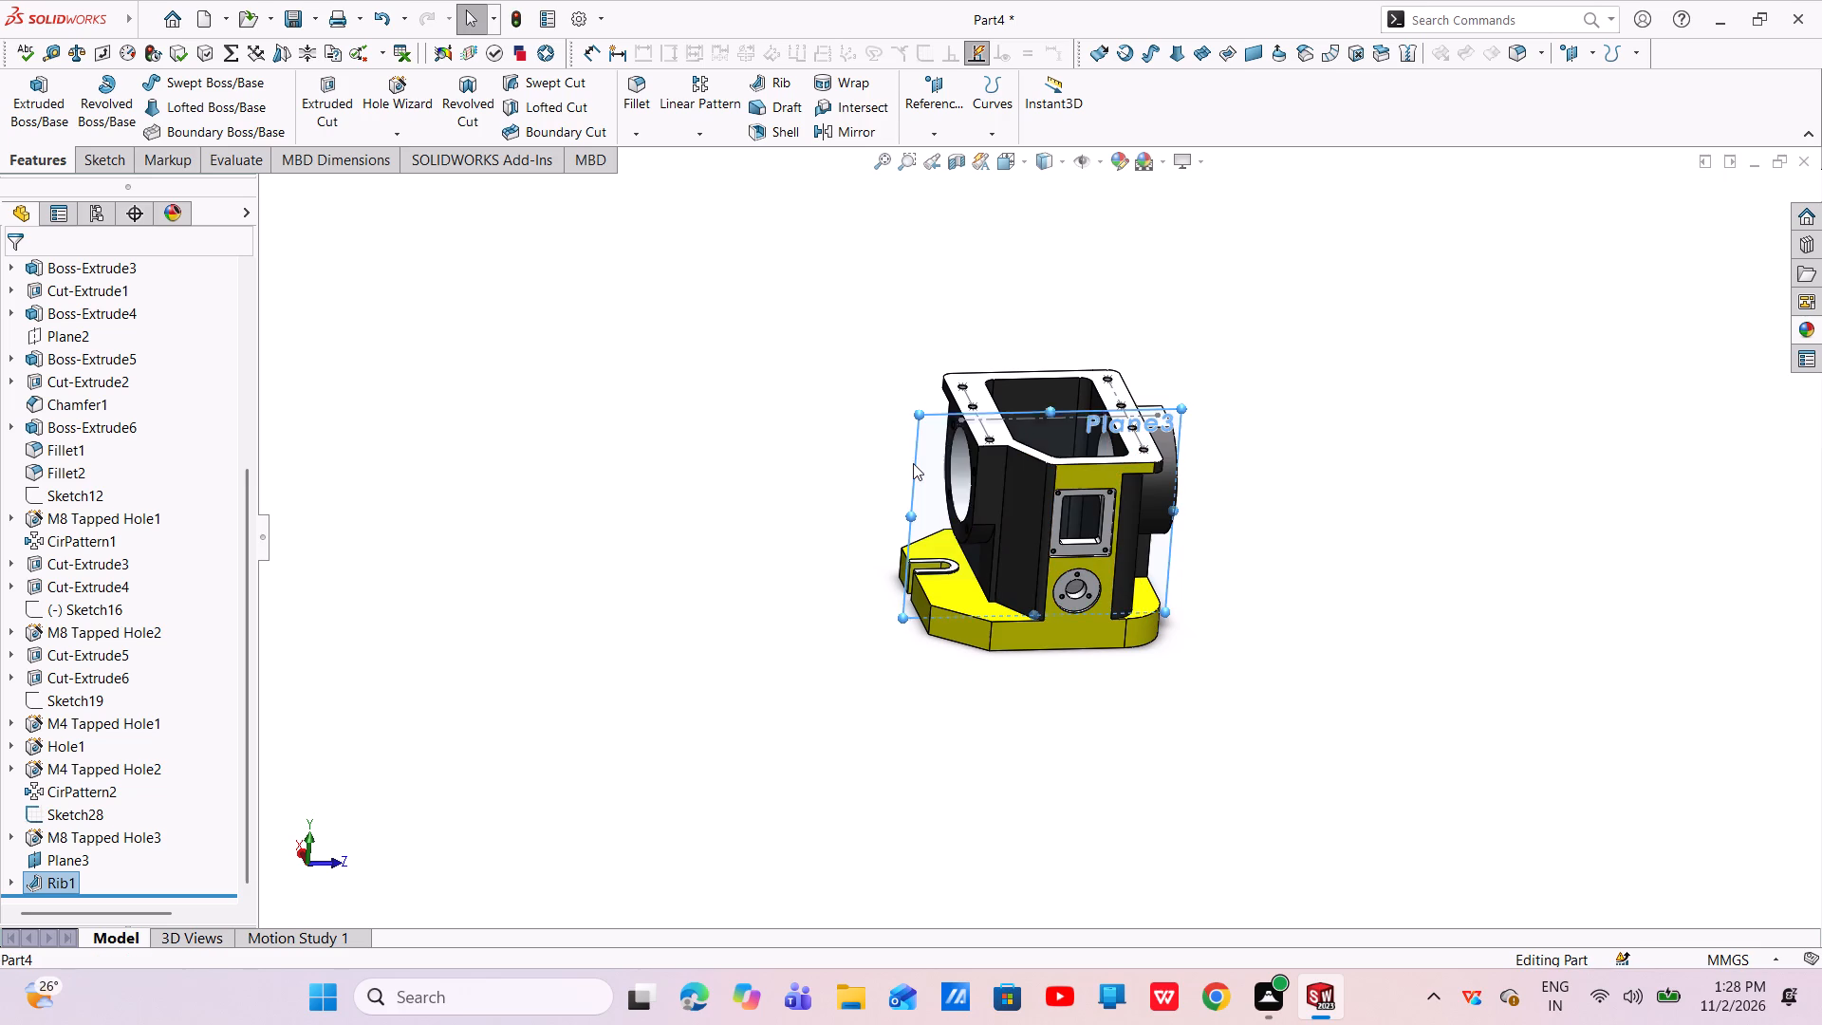
left_click(1027, 407)
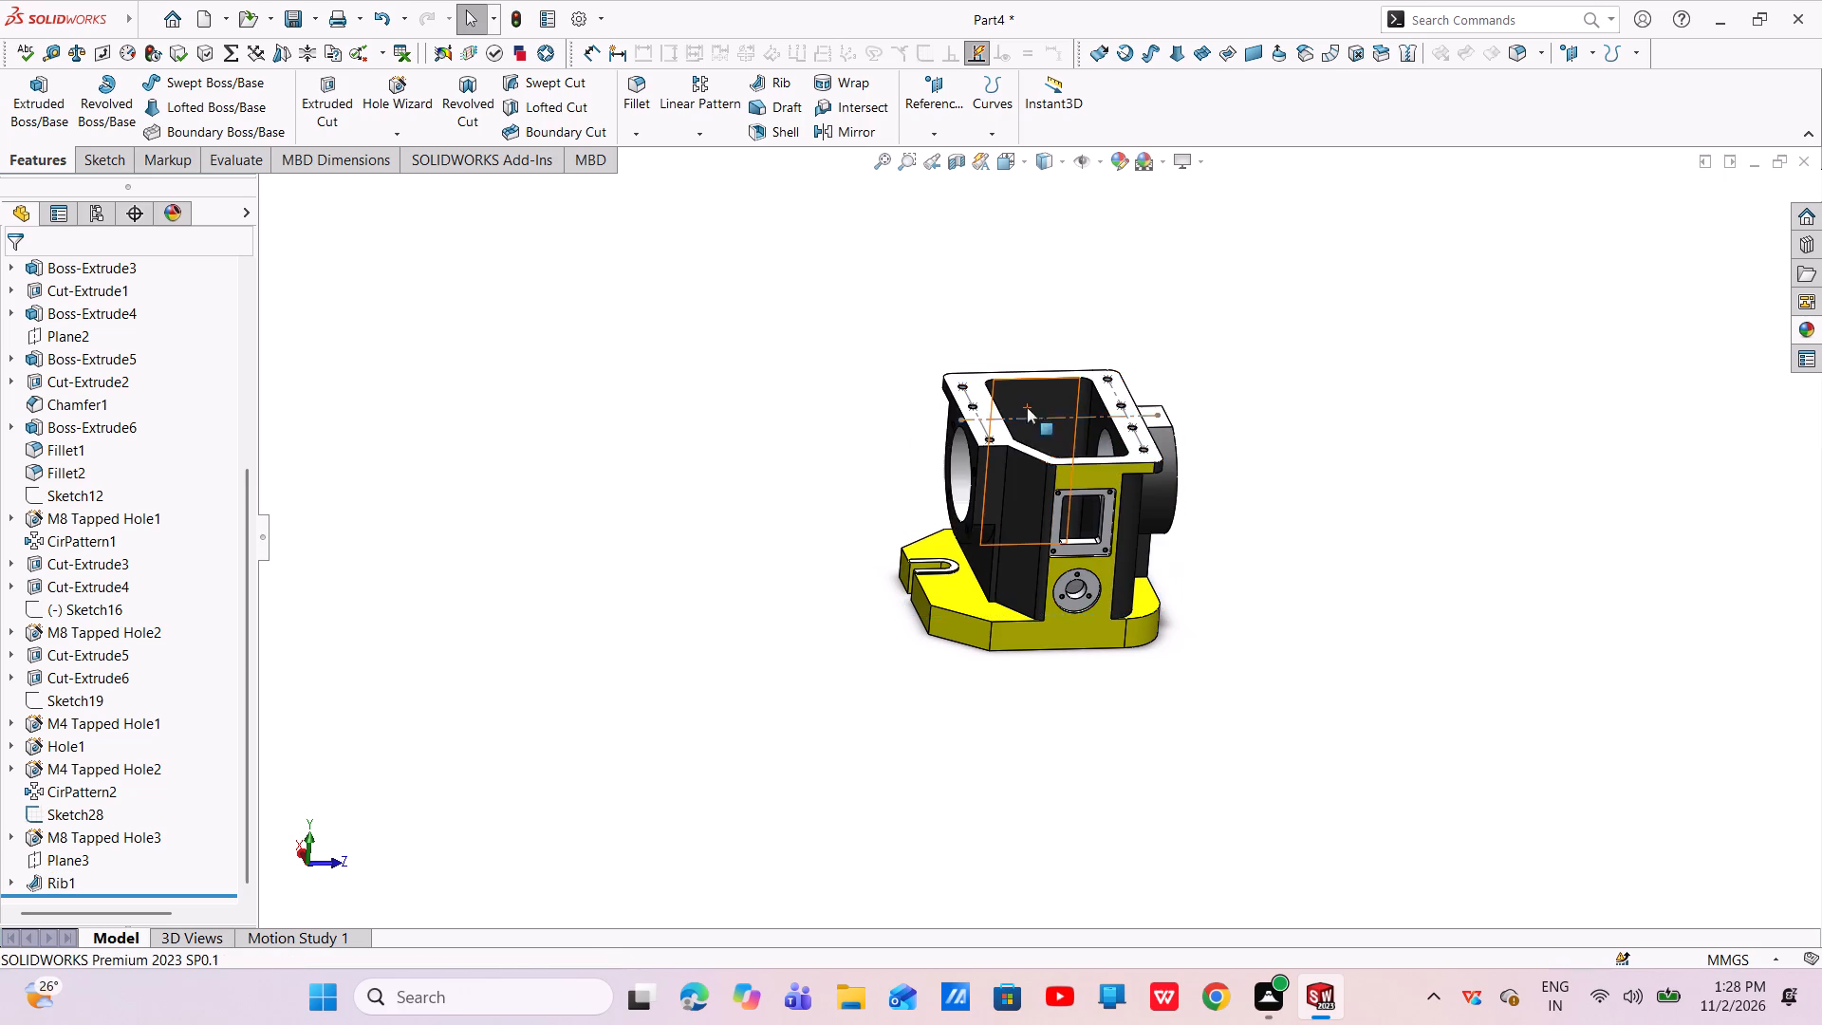
Examine the housing's outer walls, bore bosses and base from several sides.
scroll(1035, 481, "down", 7)
scroll(1035, 481, "up", 3)
scroll(1035, 481, "down", 1)
scroll(1035, 481, "up", 2)
middle_click_drag(1081, 494, 1391, 549)
scroll(1087, 473, "up", 1)
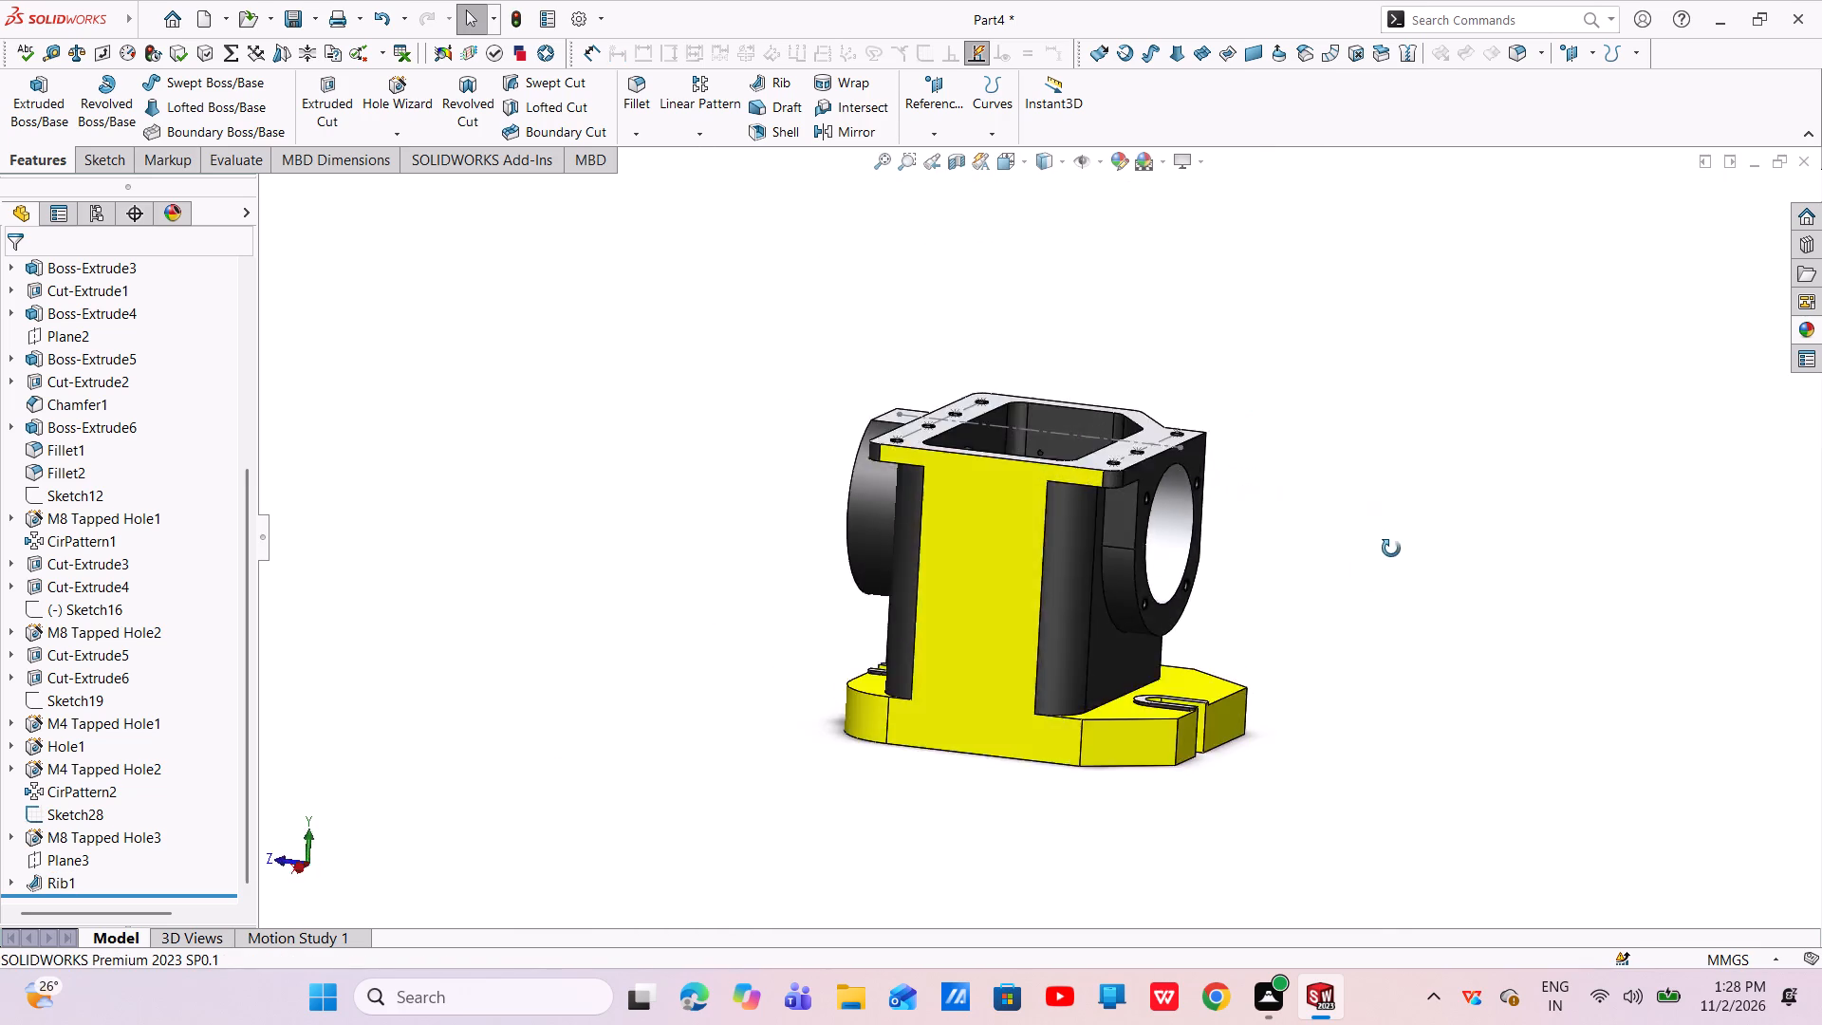
middle_click_drag(1391, 549, 1234, 614)
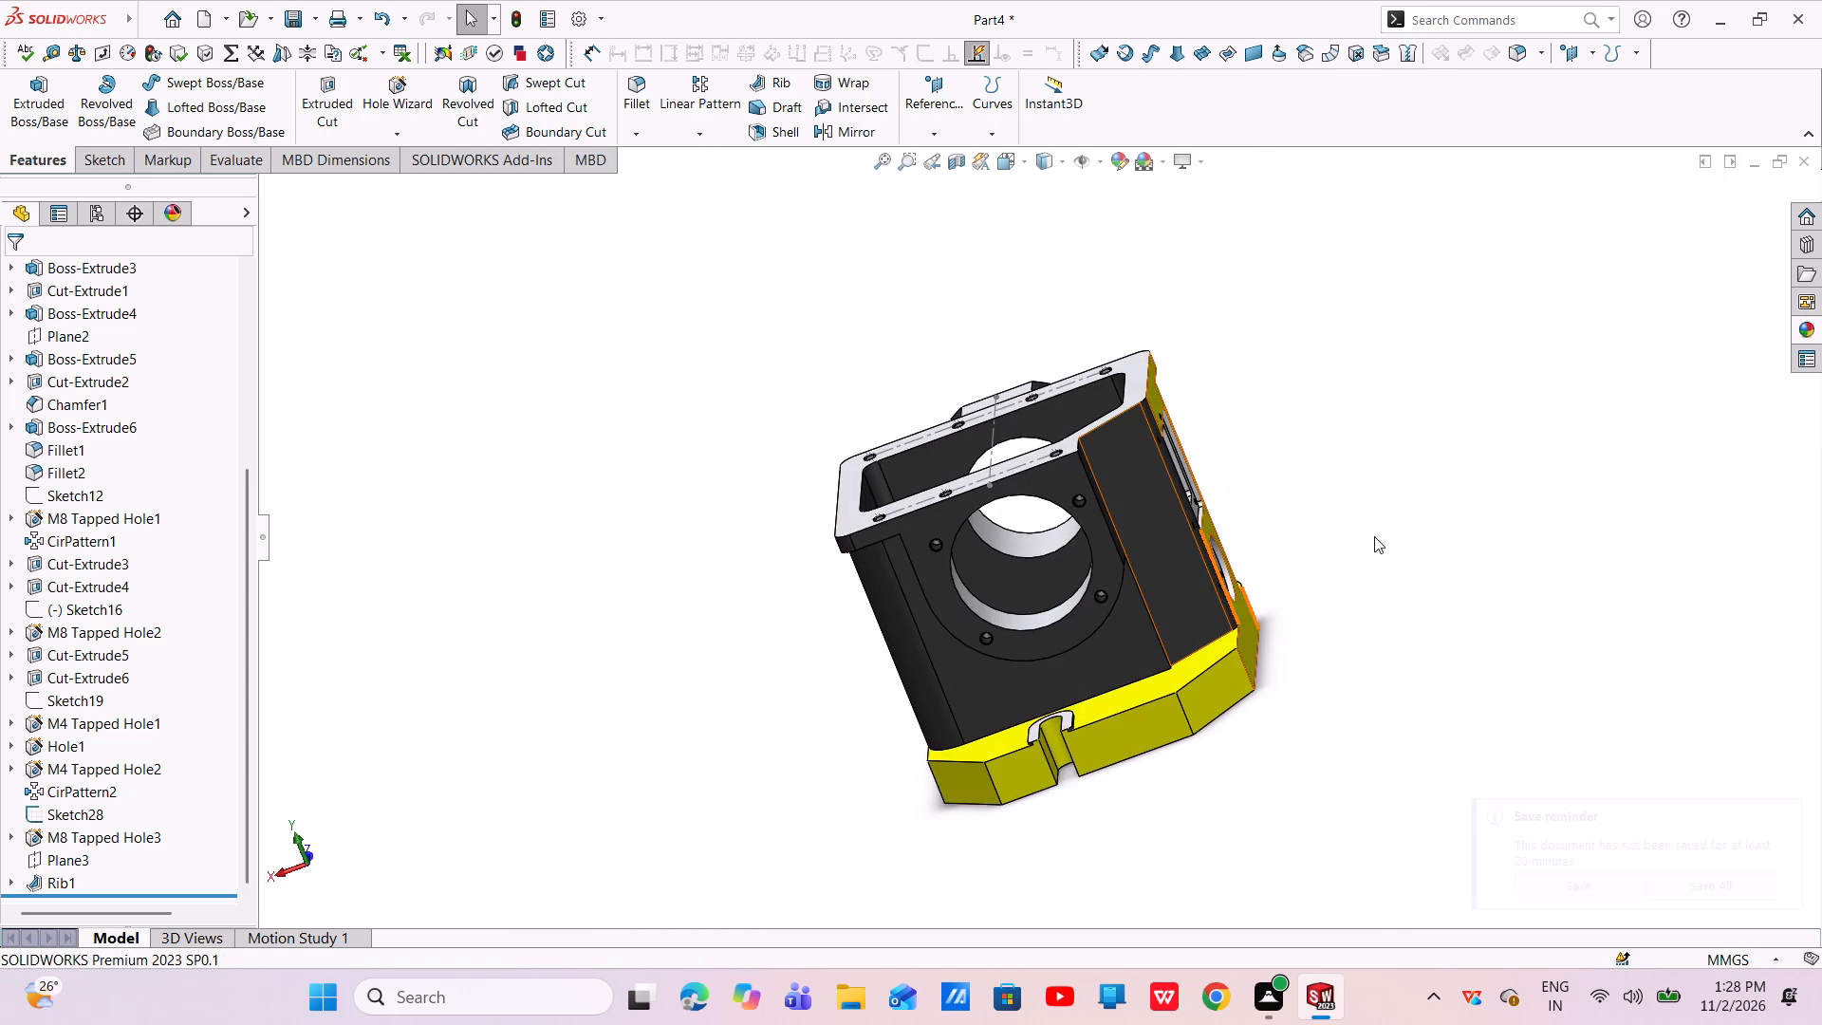
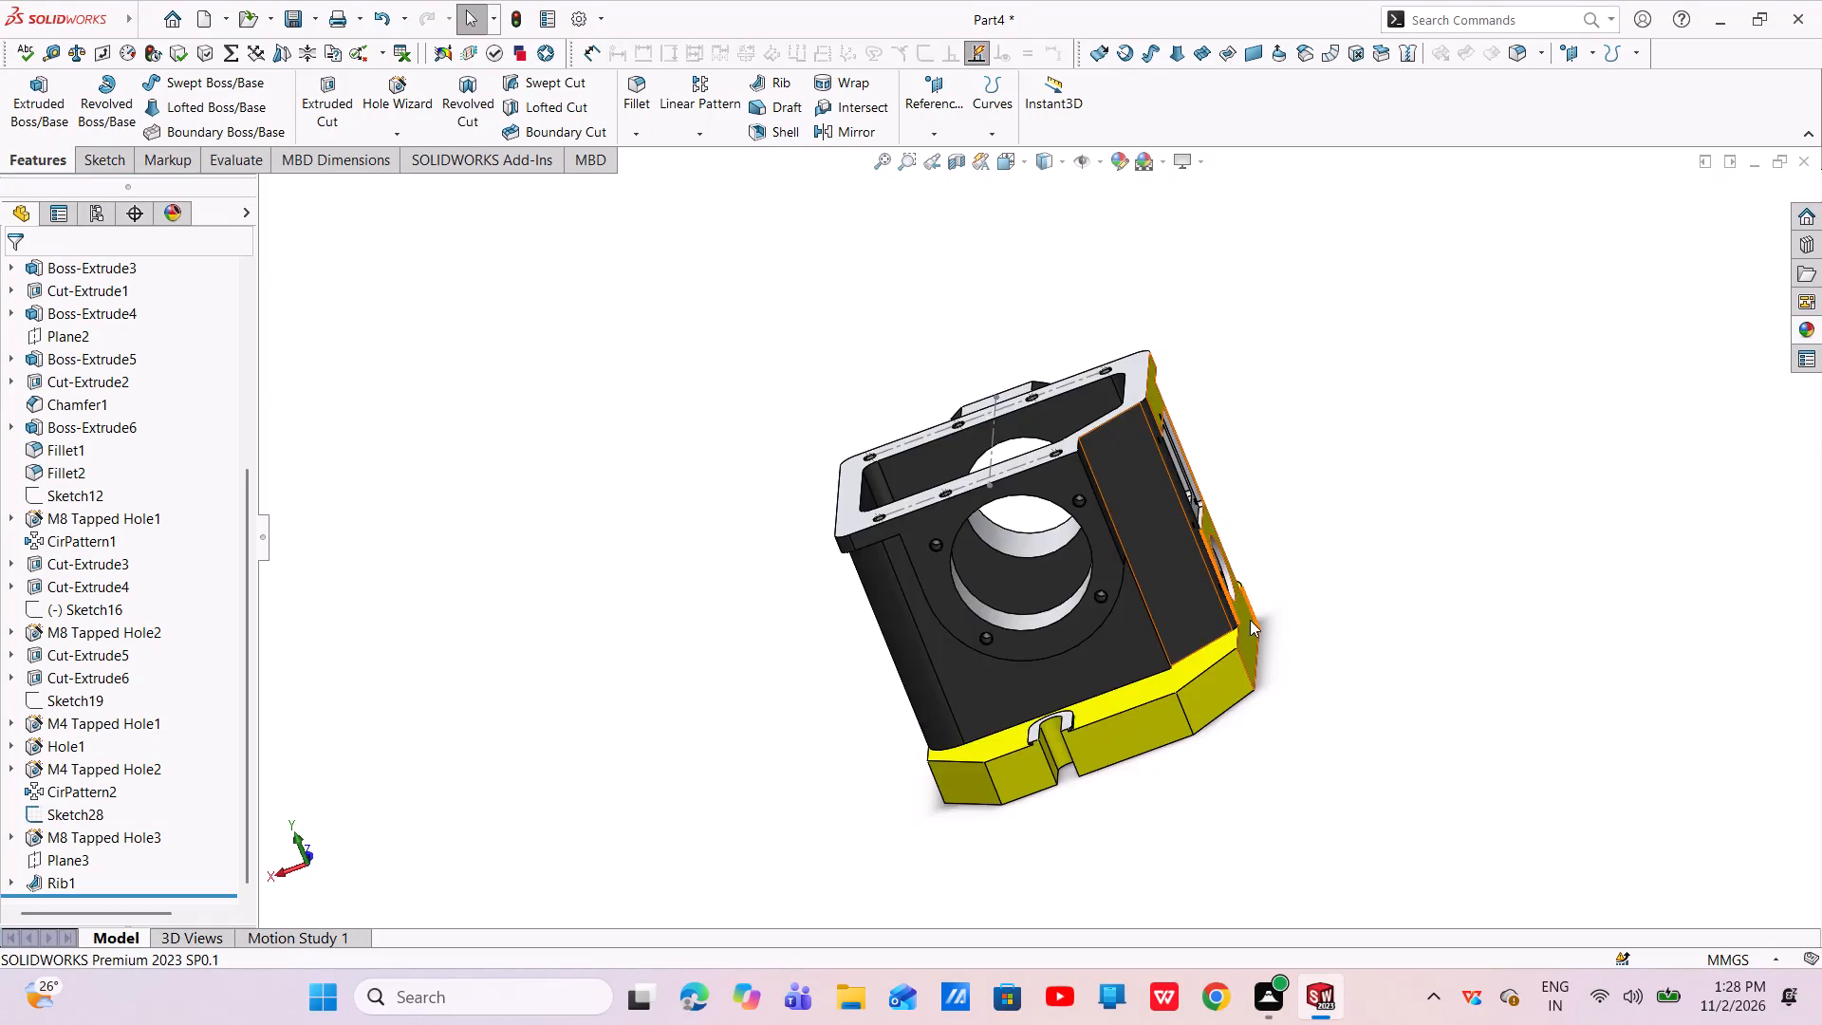
On Plane3, sketch a vertical line about 38 mm long from the round boss's lower outer corner down to the base's raised slot pad.
middle_click_drag(1123, 749, 1266, 576)
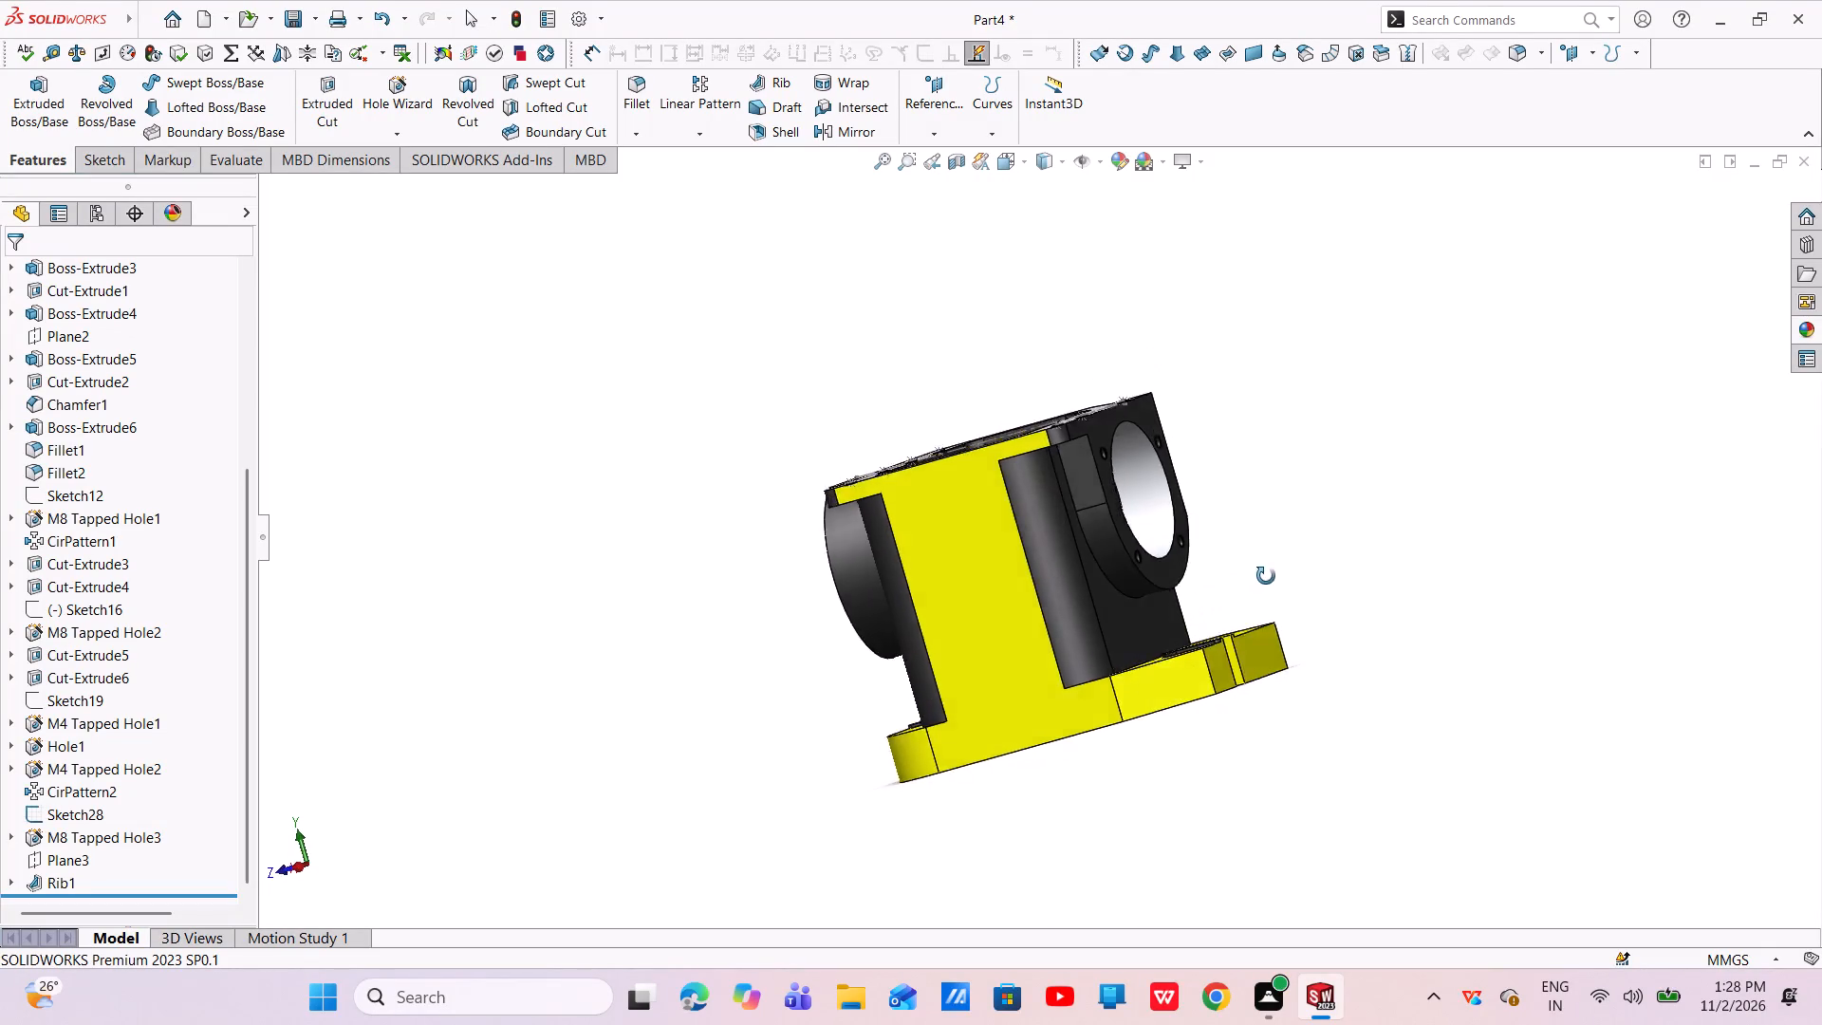
middle_click_drag(1266, 576, 1304, 592)
scroll(1050, 703, "down", 4)
middle_click_drag(1108, 687, 1120, 629)
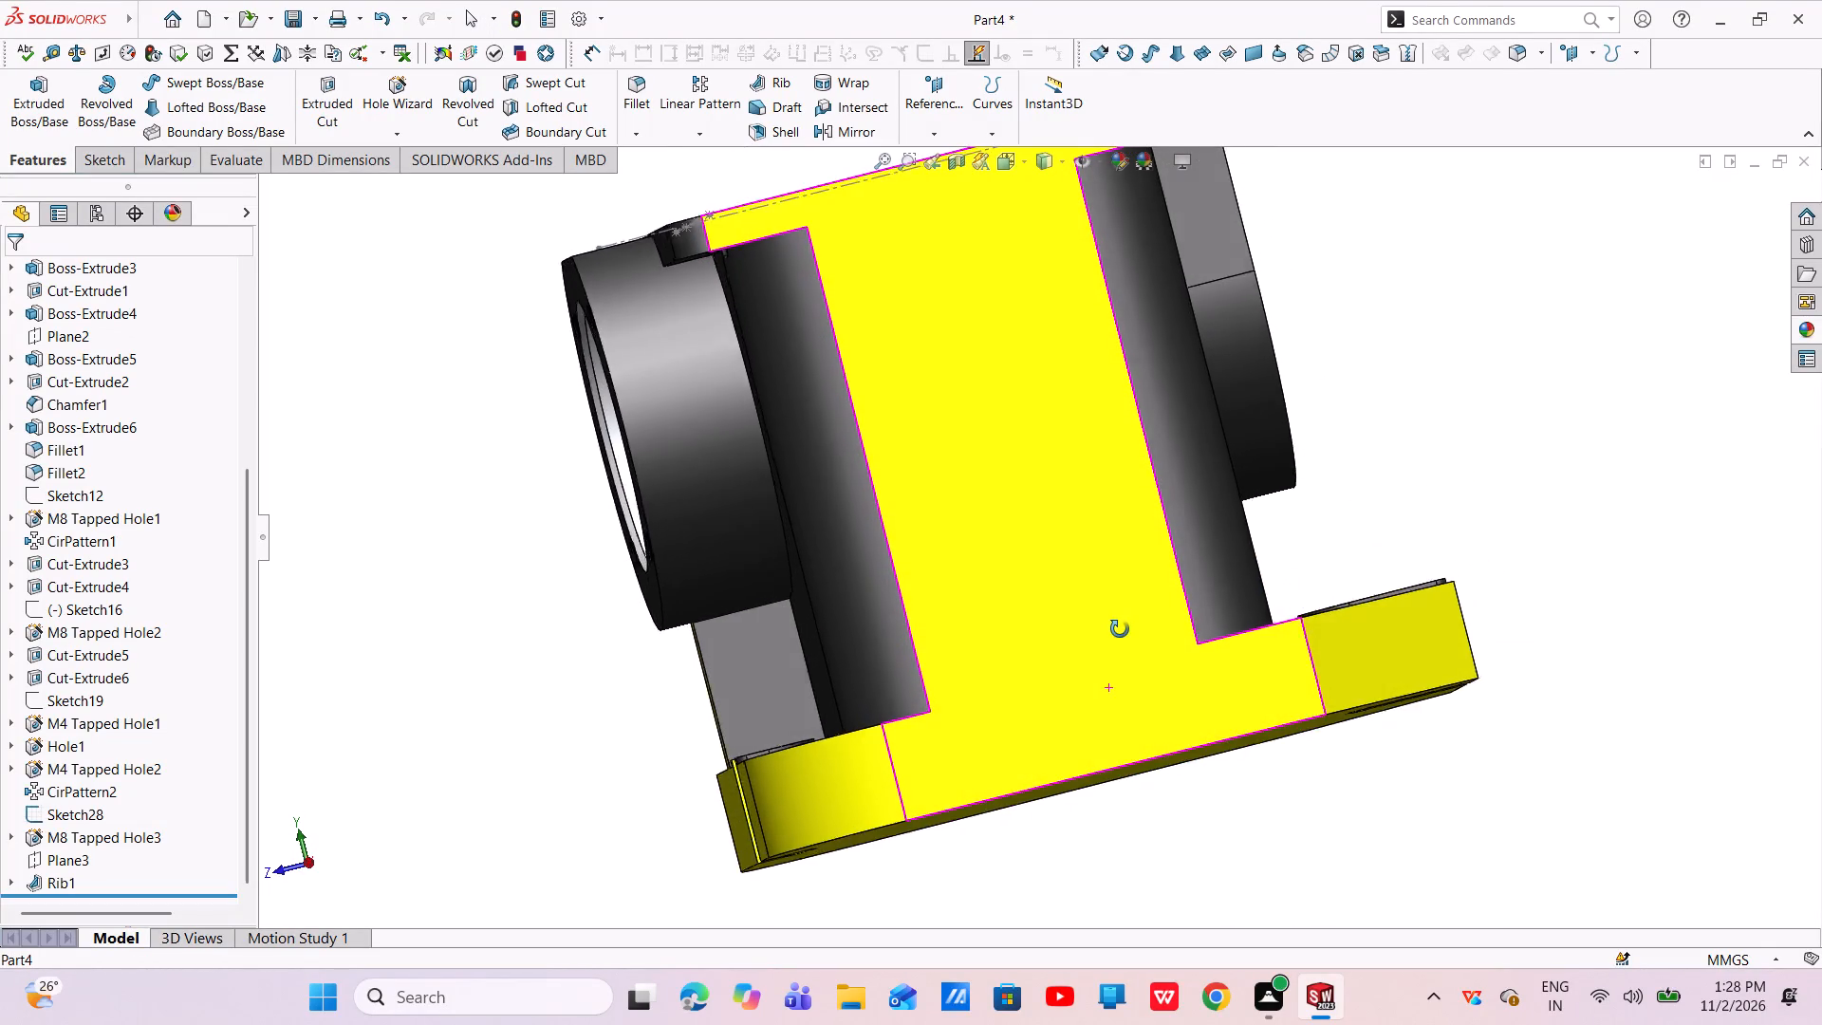
middle_click_drag(1120, 629, 1121, 679)
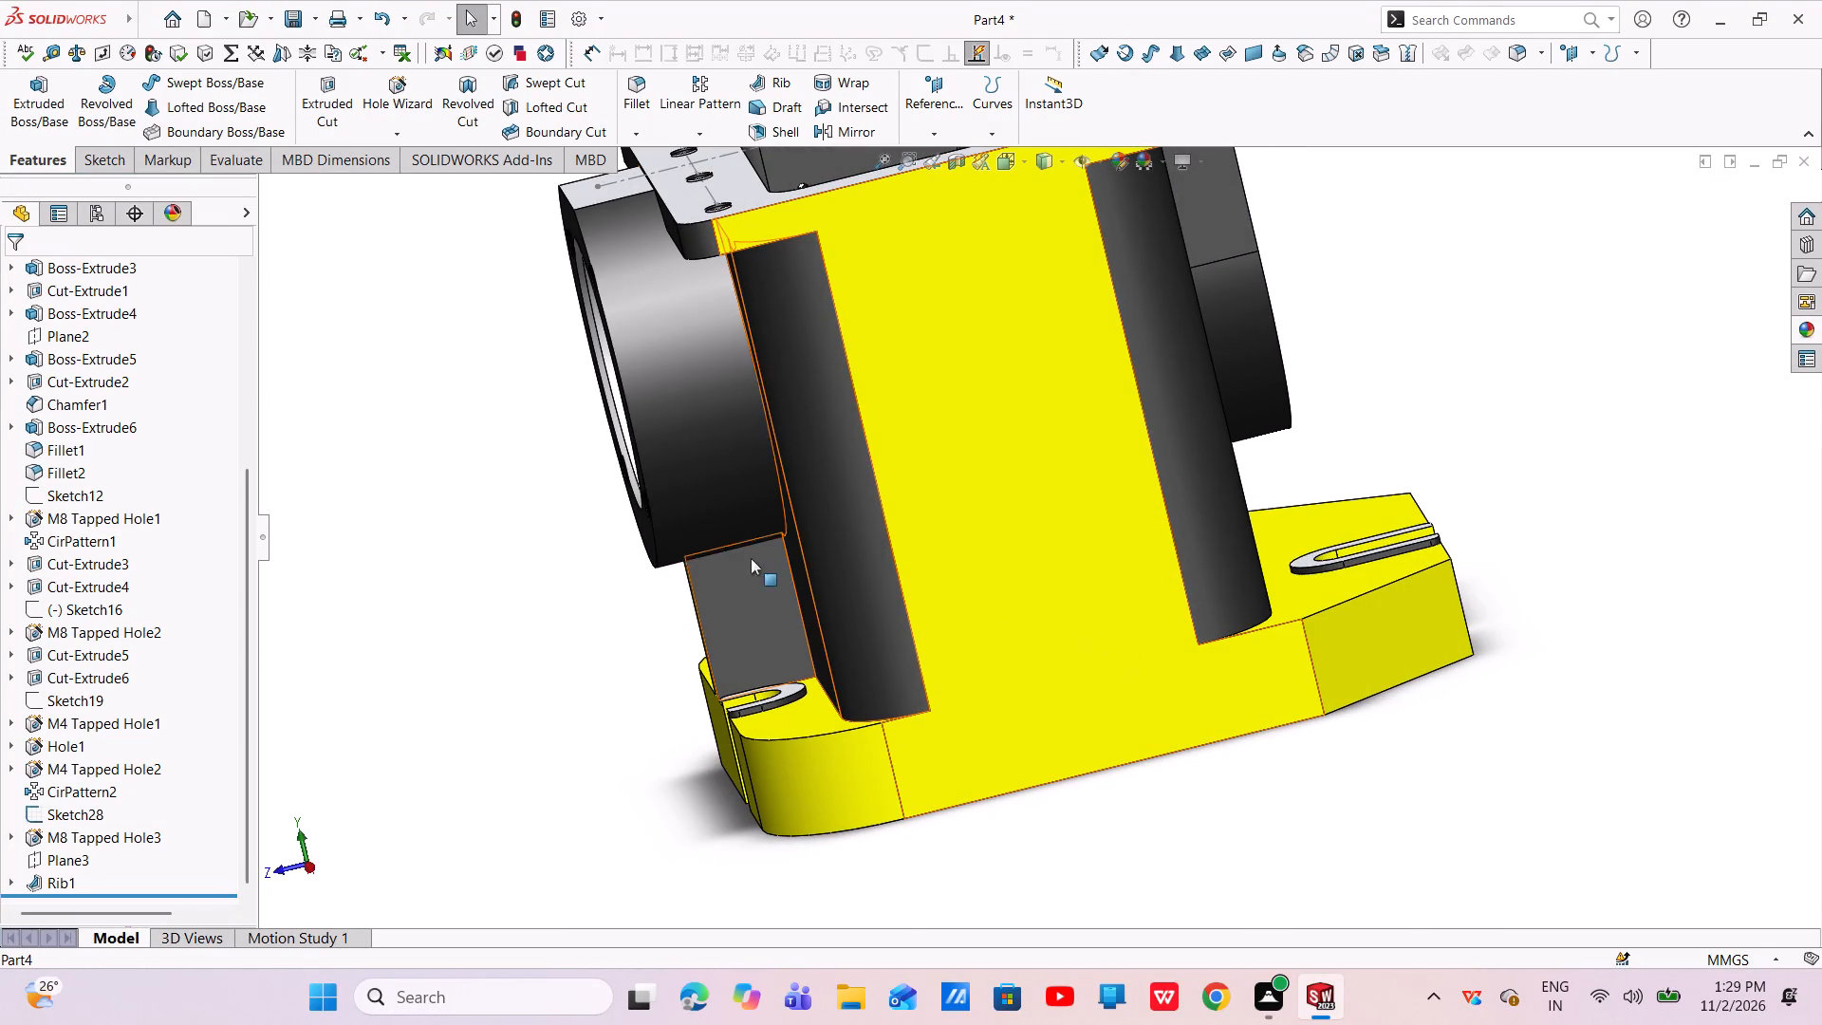
scroll(167, 678, "down", 5)
scroll(83, 785, "down", 3)
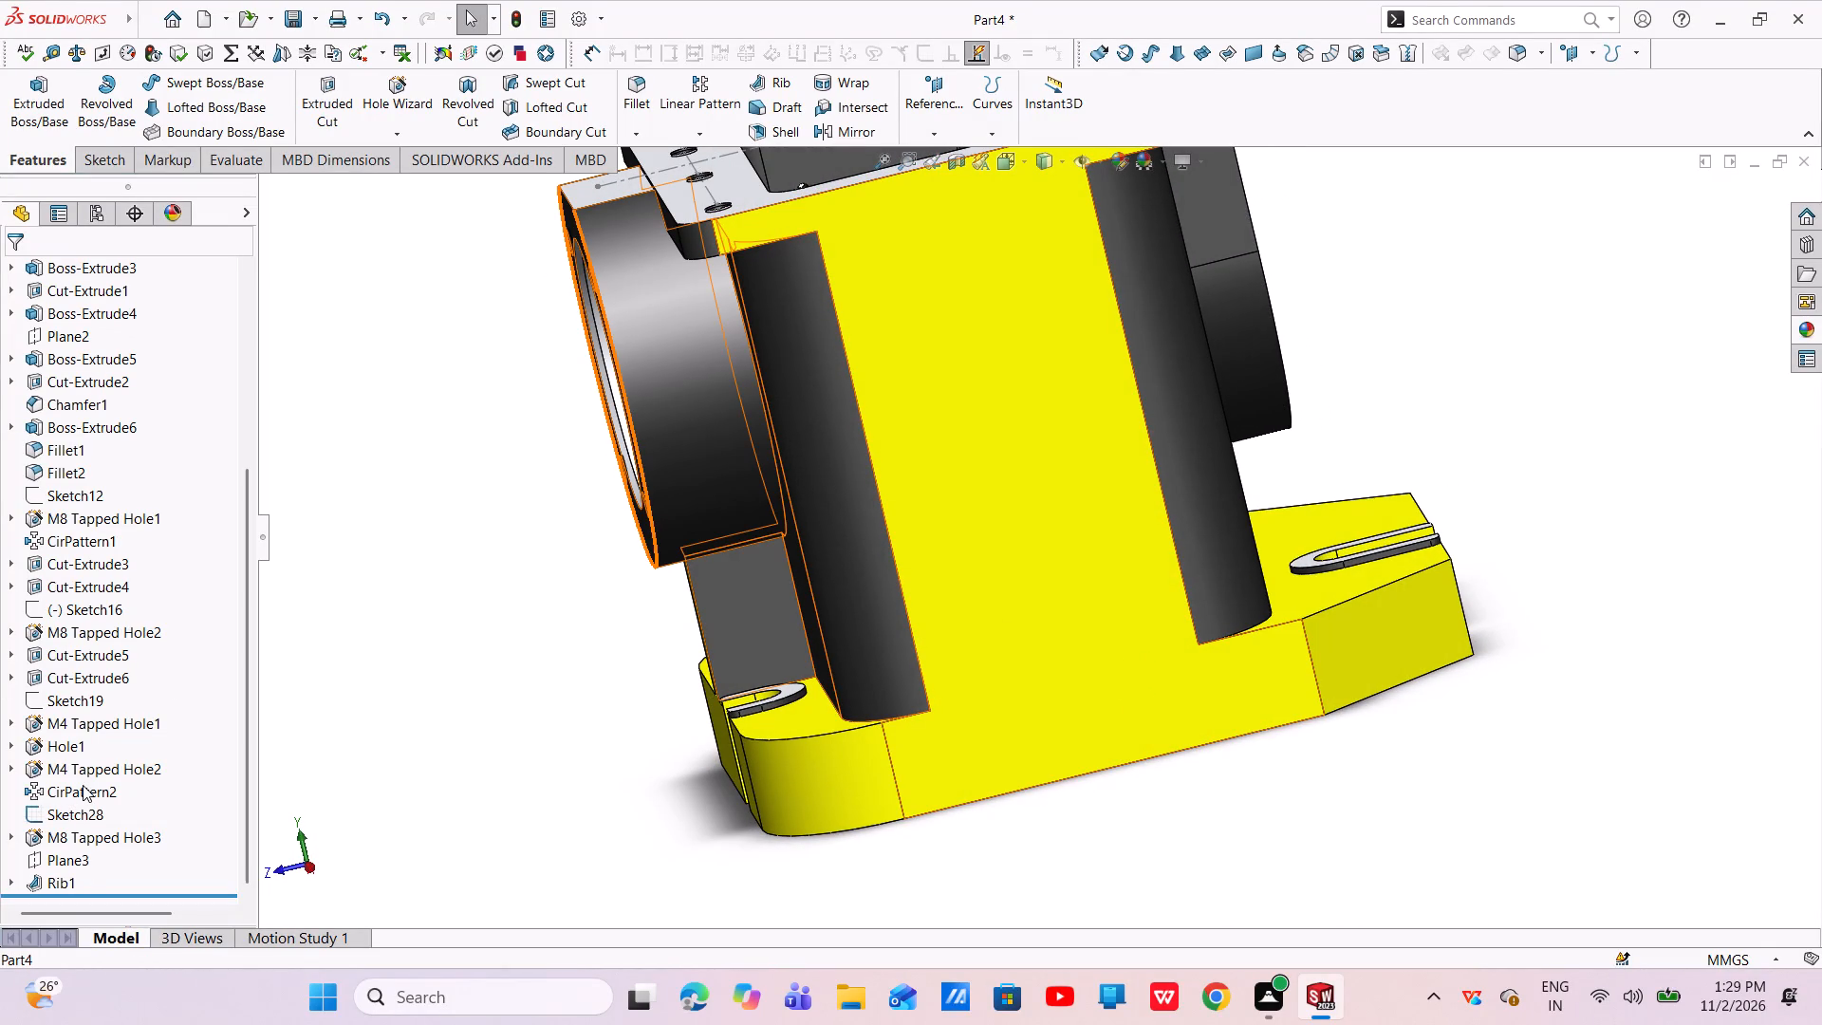
scroll(83, 785, "down", 3)
left_click(80, 854)
left_click(94, 821)
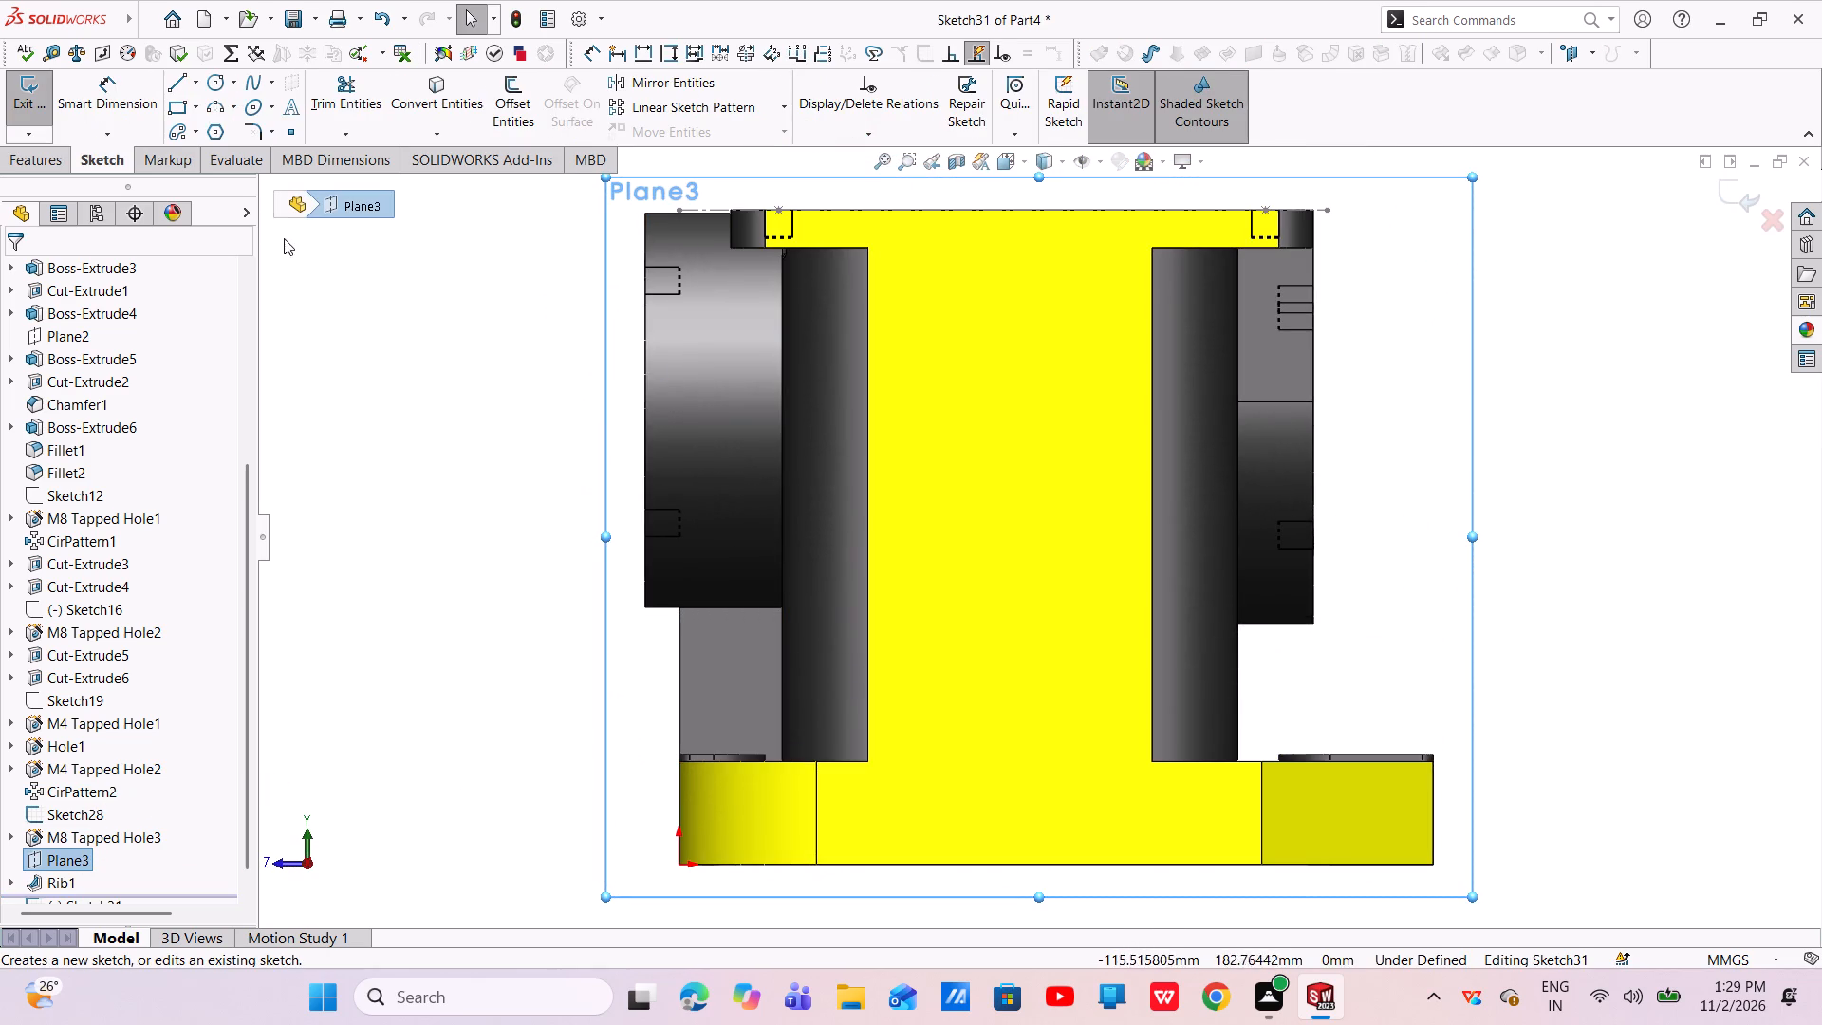
left_click(174, 84)
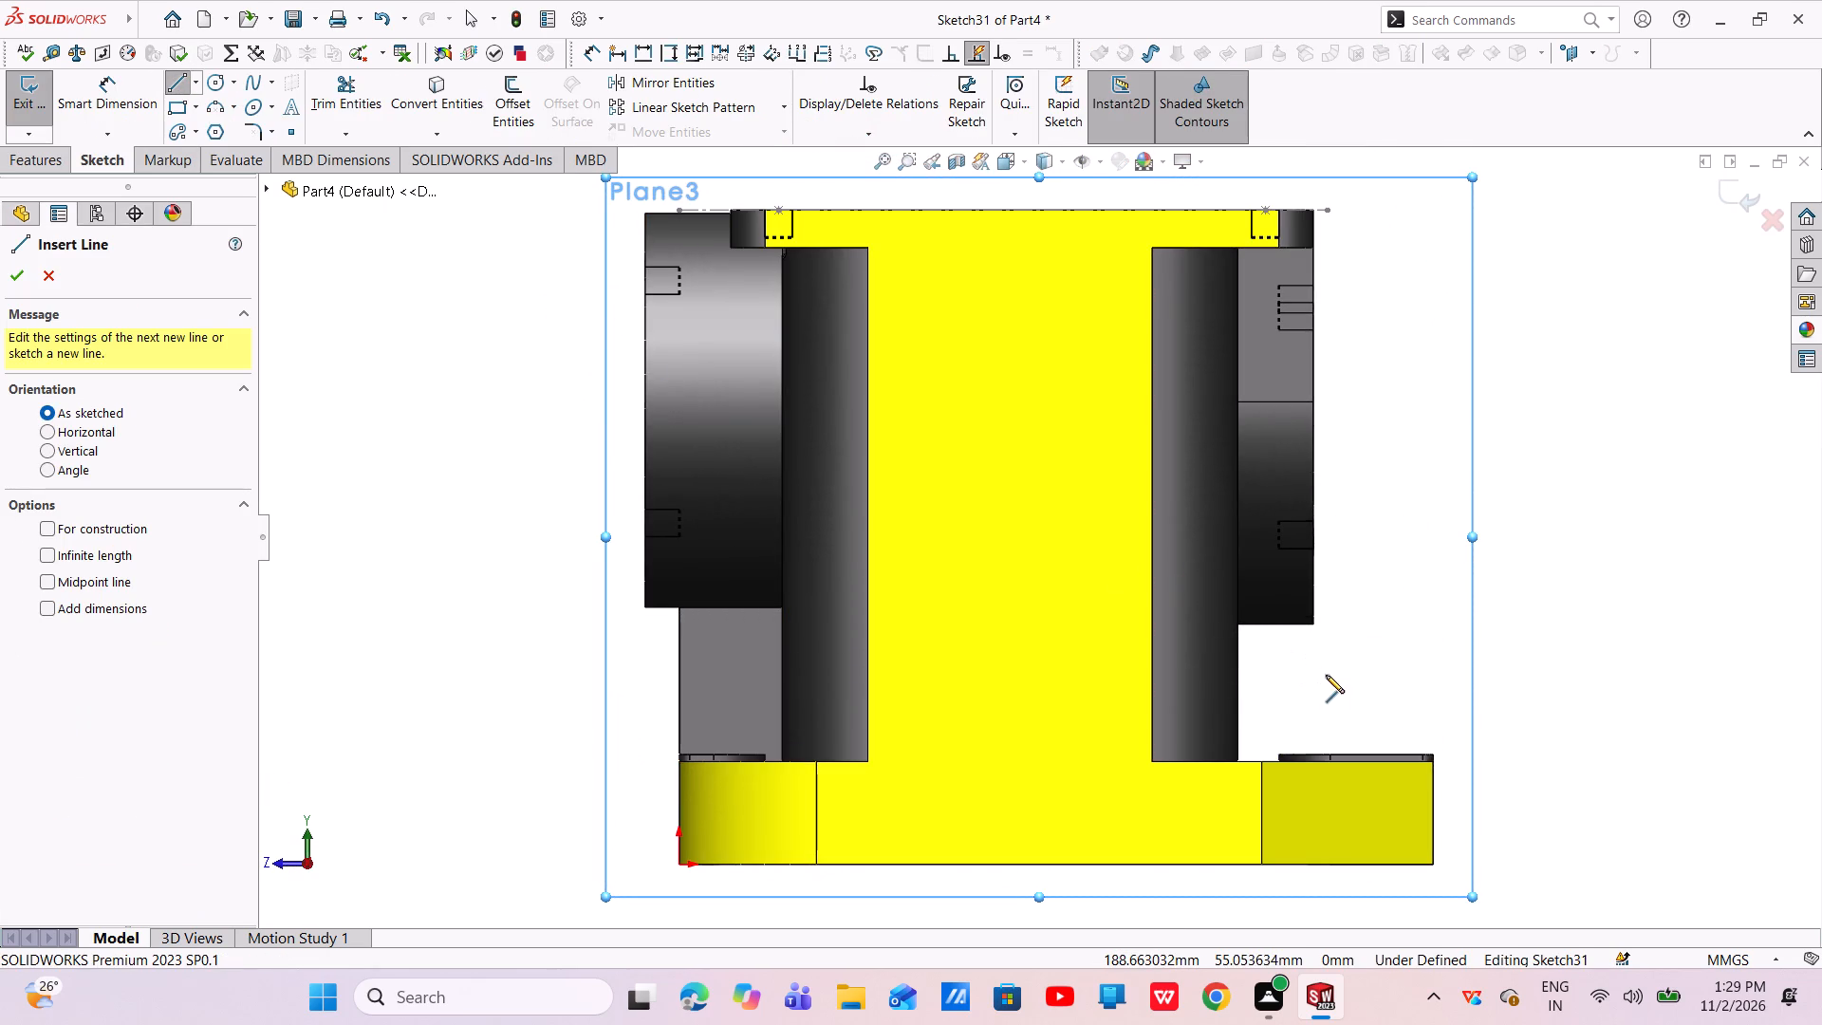
left_click(1314, 624)
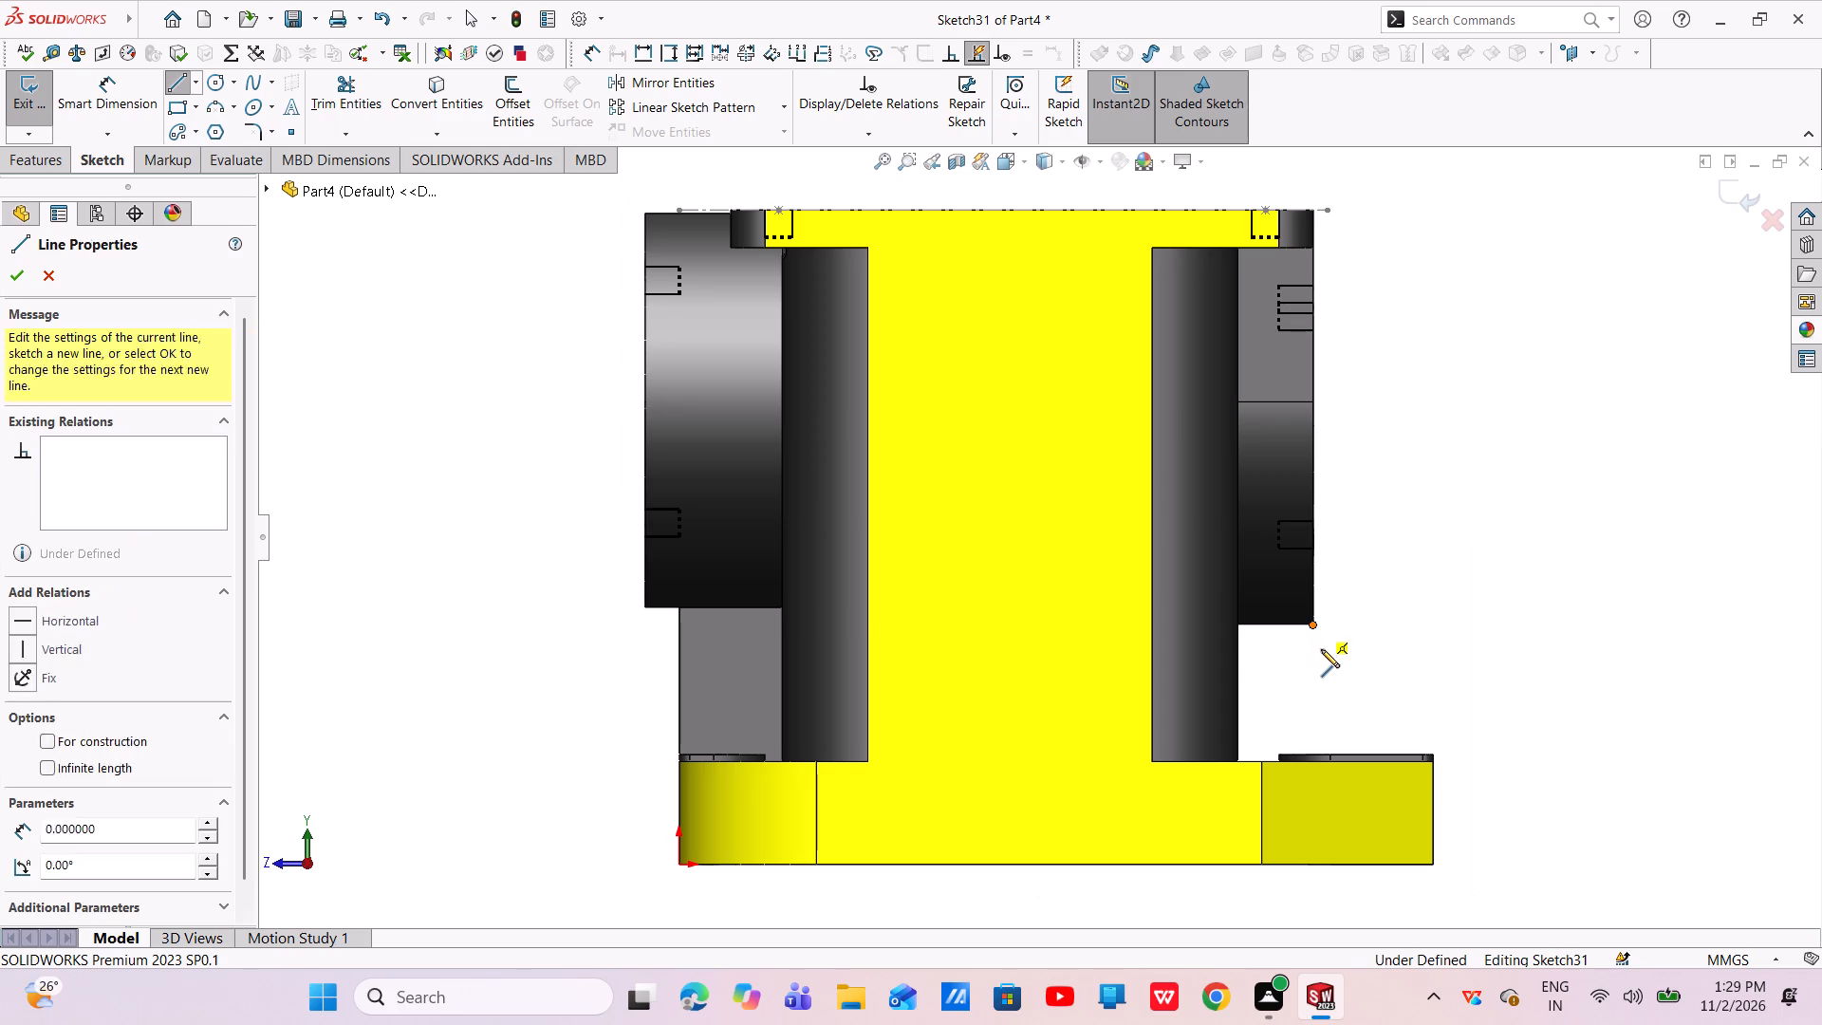
left_click(1311, 751)
right_click(1311, 751)
left_click(1344, 756)
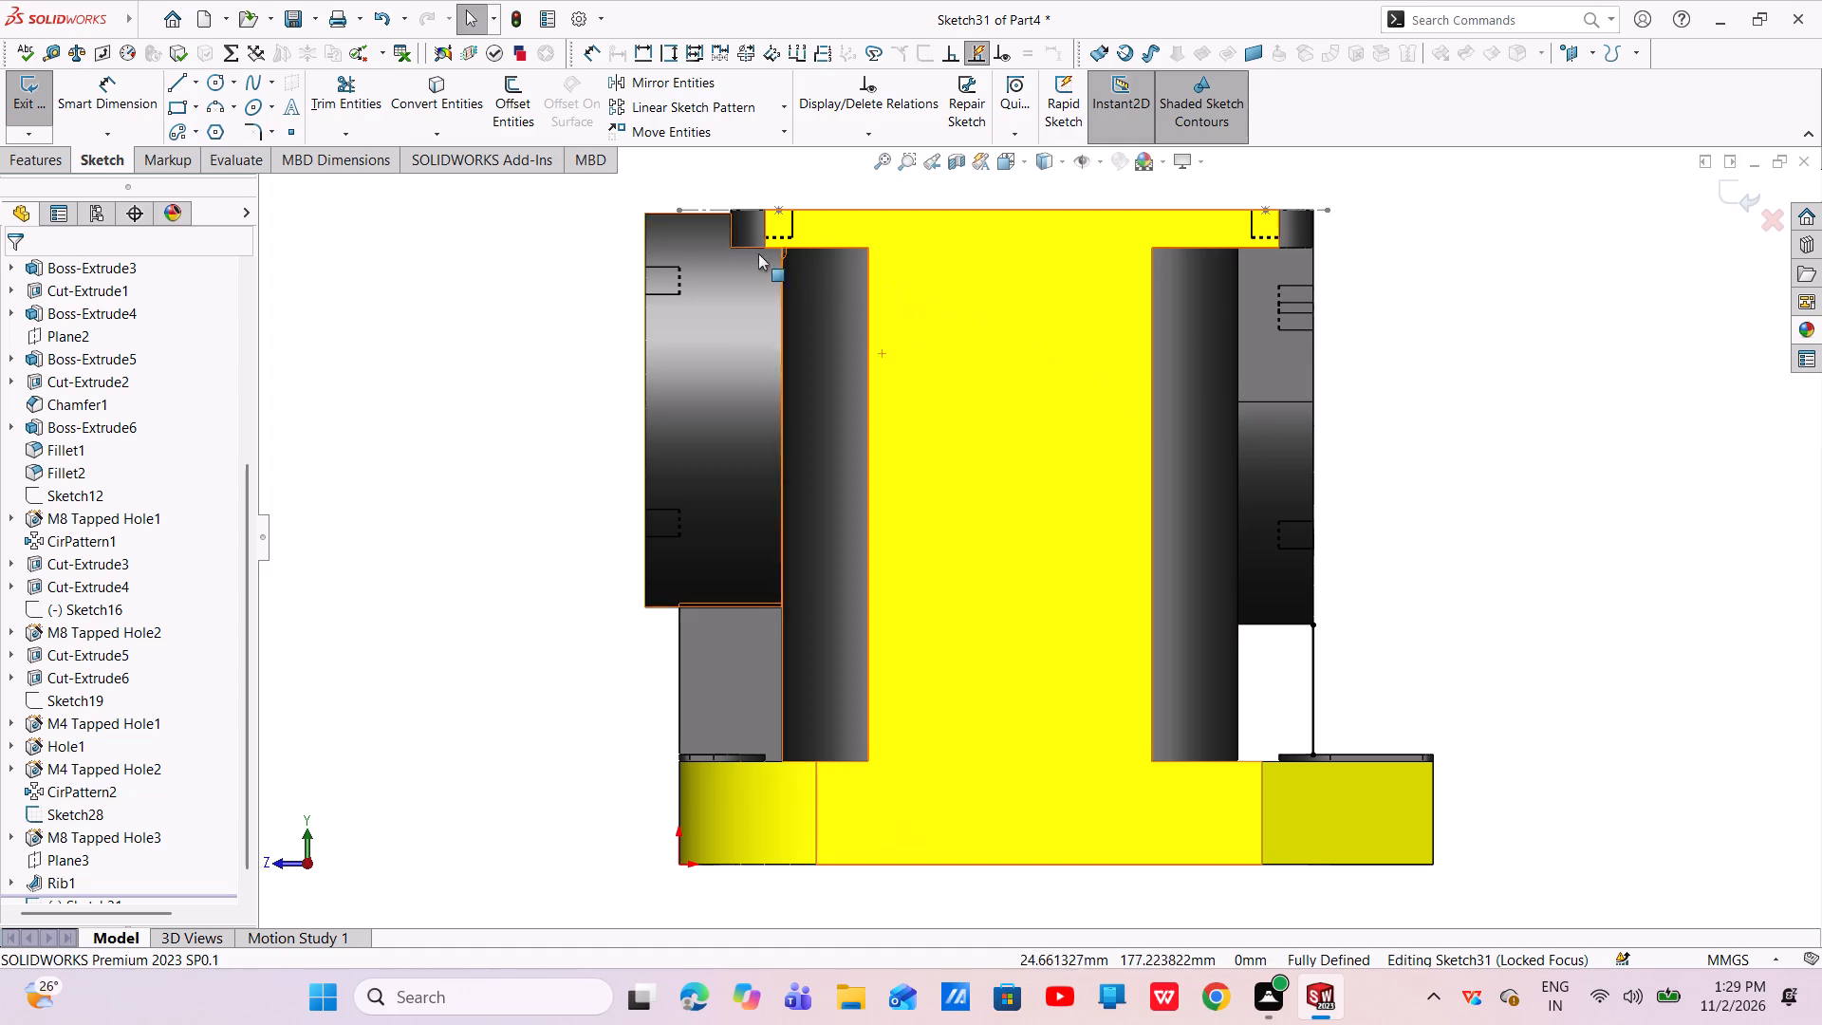
Create a 10 mm thick rib from the vertical line, centred on the sketch and filling toward the housing wall.
left_click(40, 161)
left_click(756, 78)
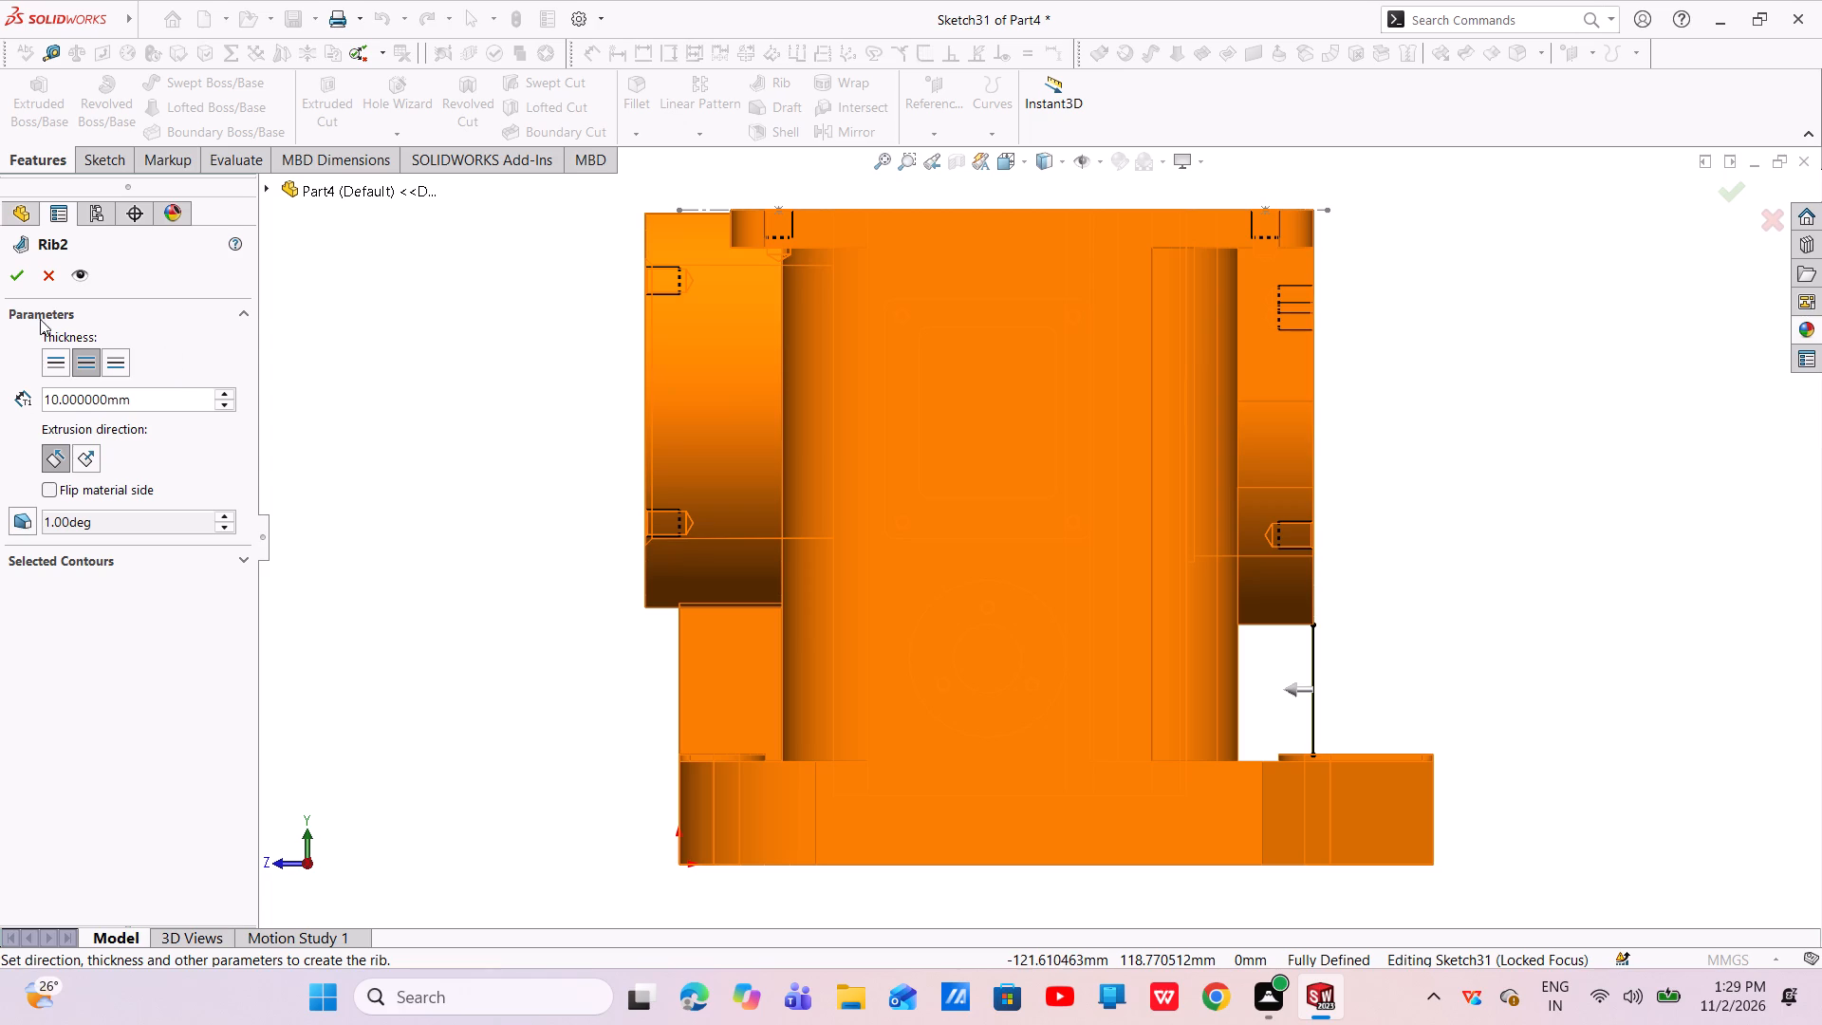
left_click(14, 282)
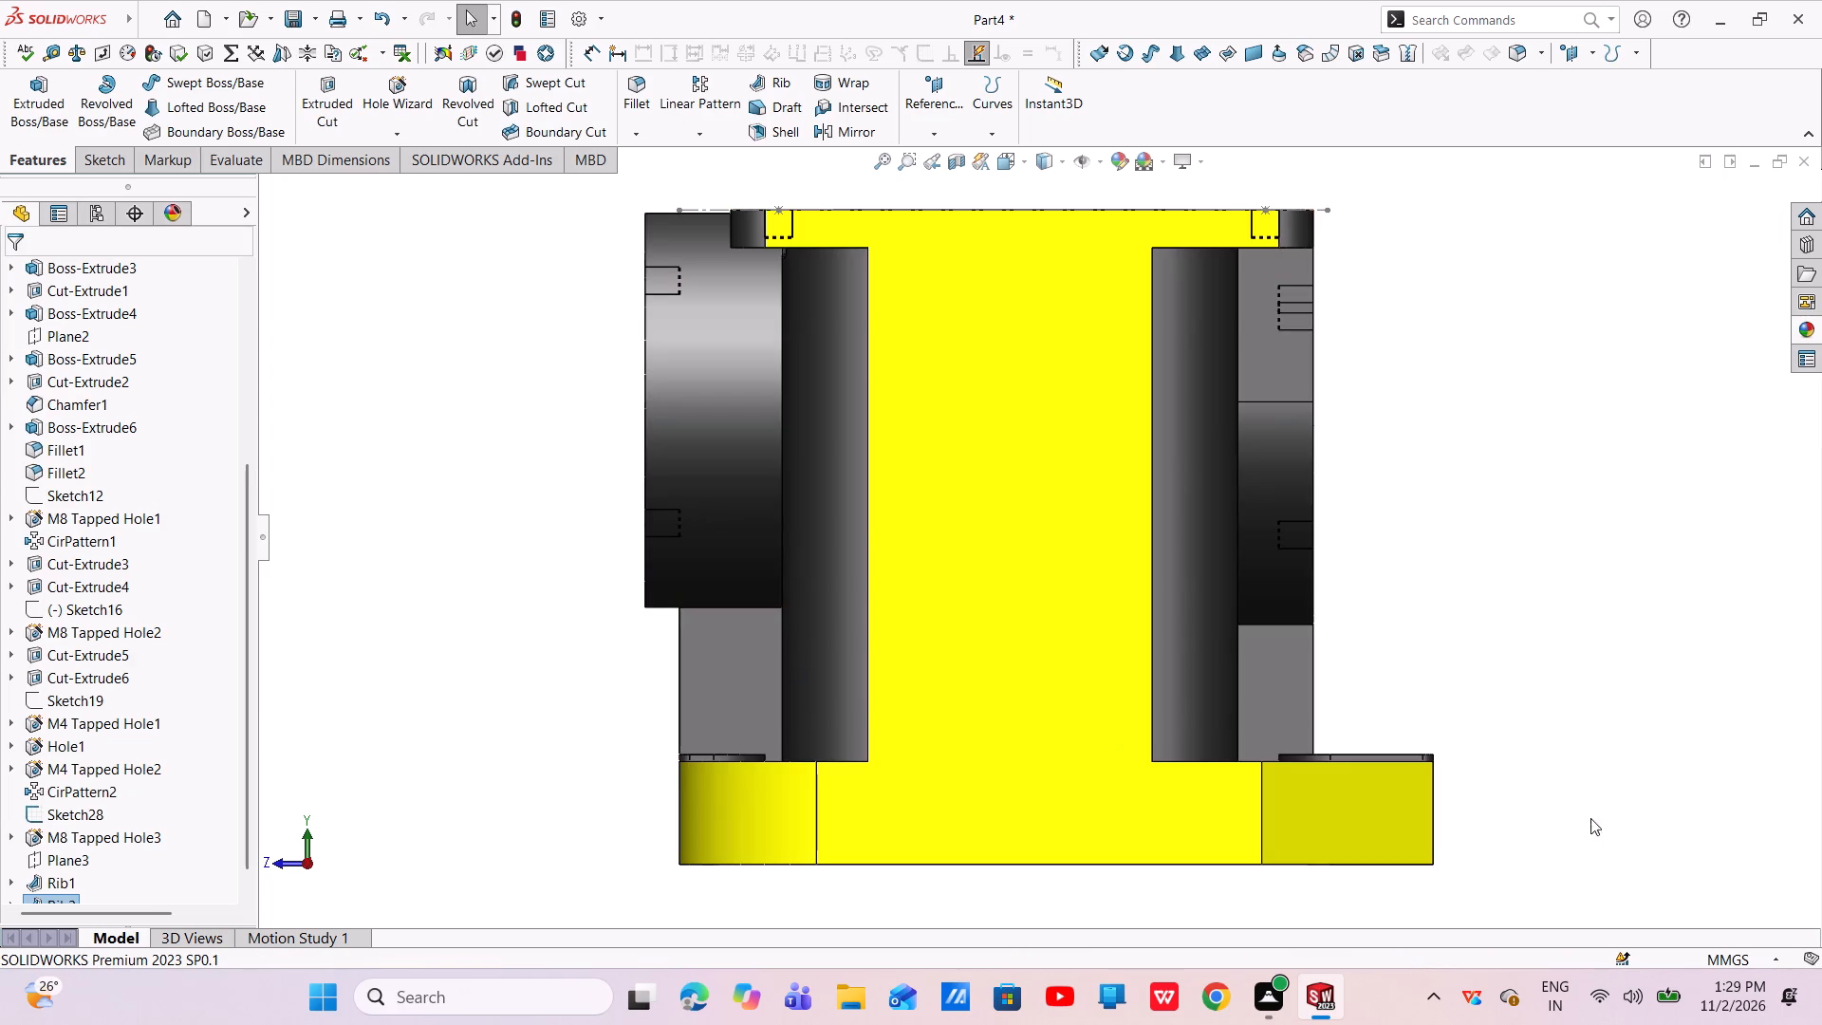
Examine the ribs beneath both bored bosses and the surrounding housing from several sides.
middle_click_drag(1454, 630, 1238, 813)
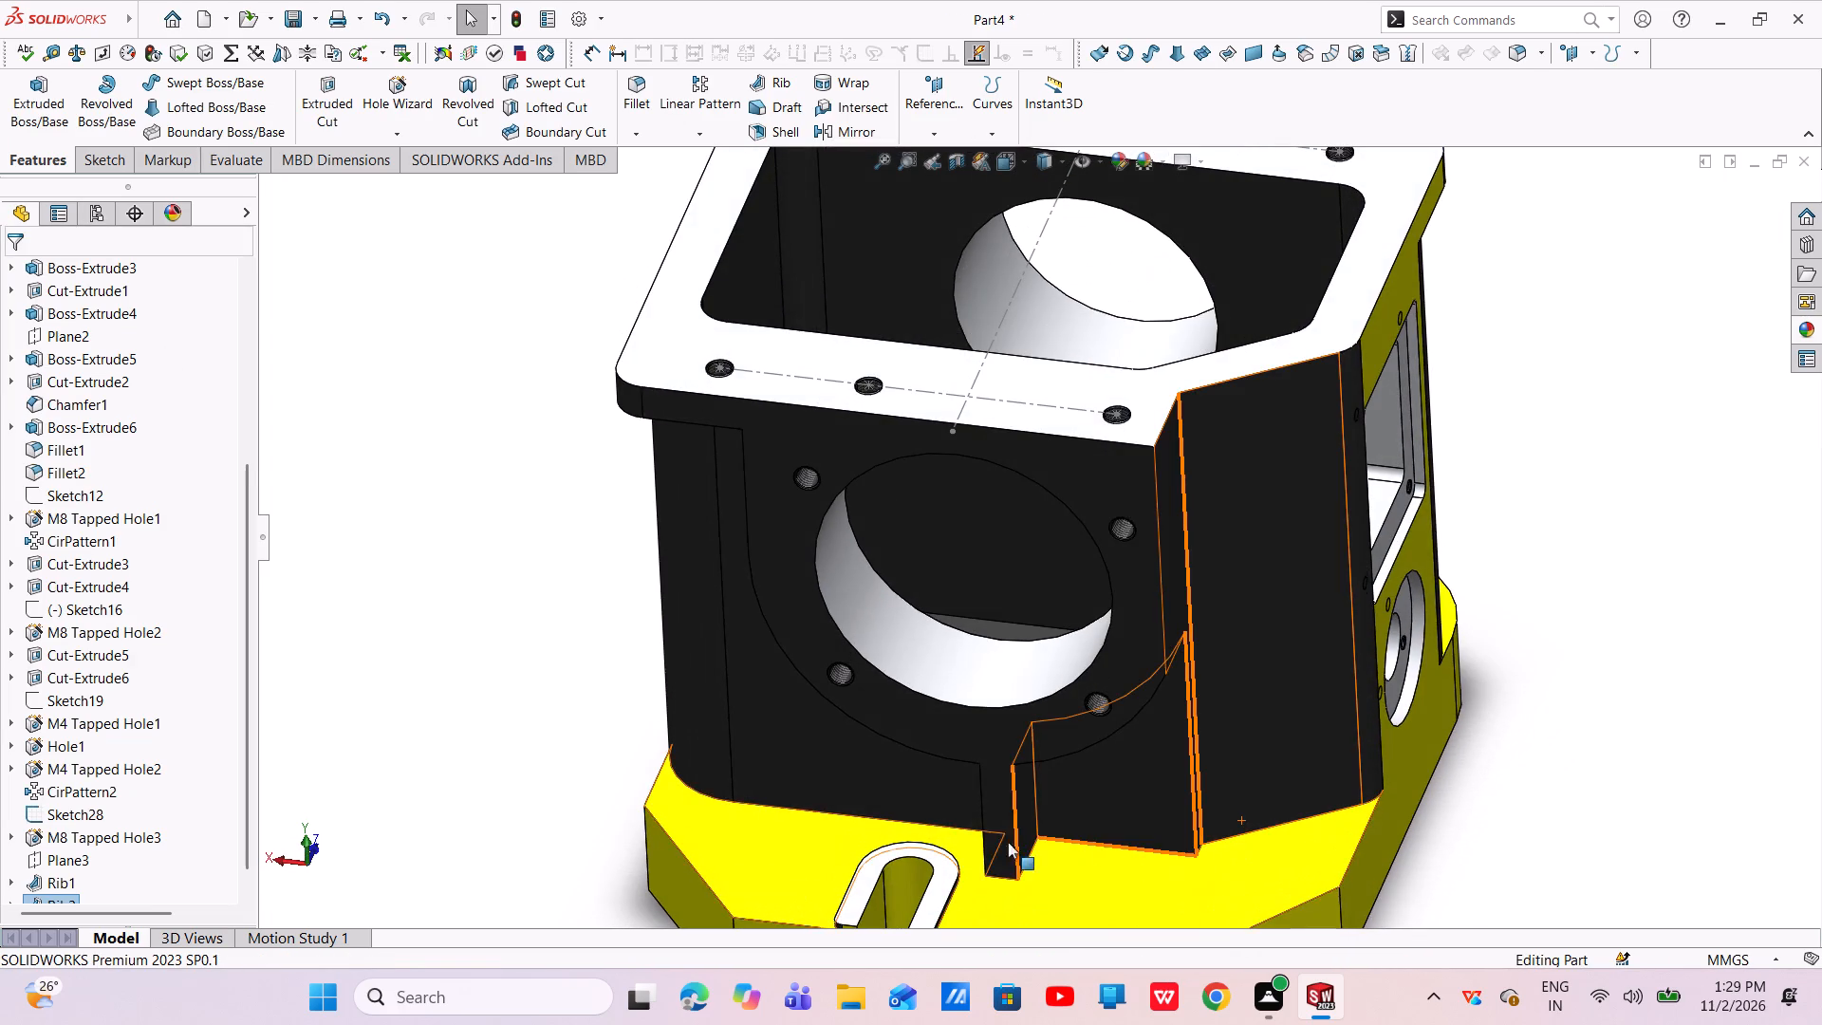
scroll(1001, 773, "up", 5)
middle_click_drag(1032, 693, 1430, 577)
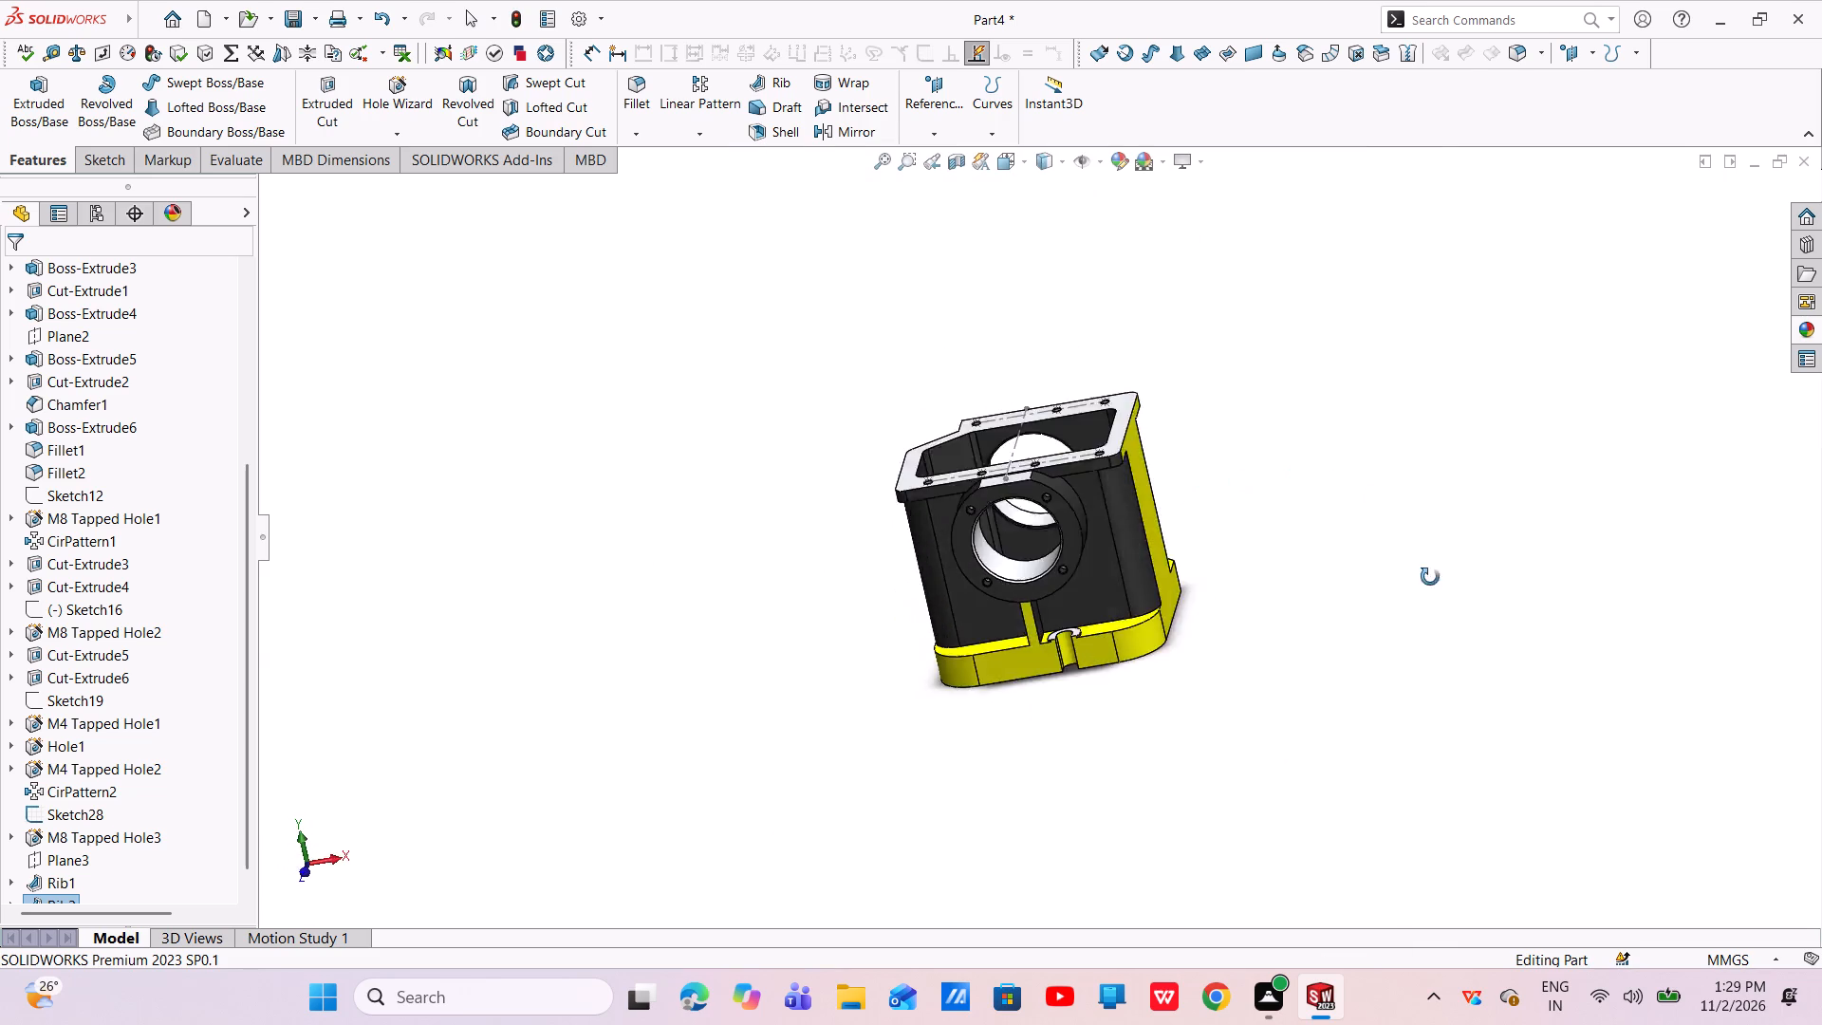
middle_click_drag(1430, 577, 1404, 645)
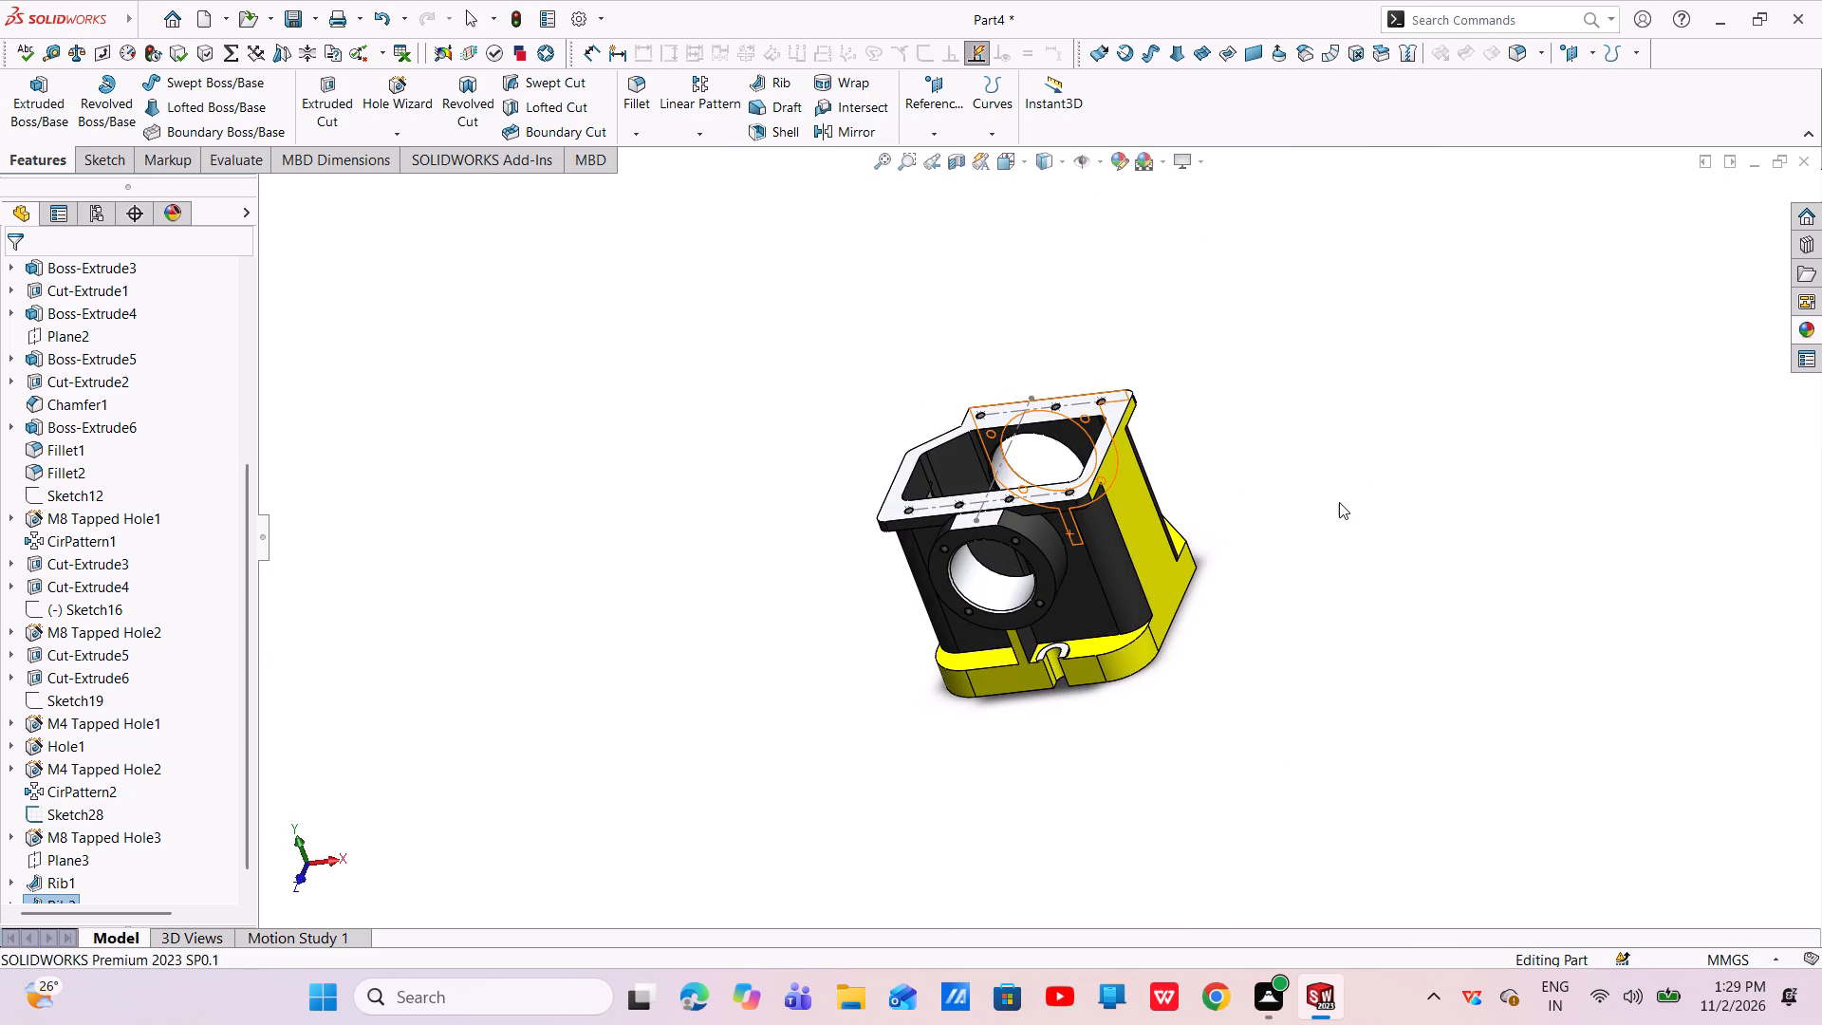
scroll(1163, 499, "down", 2)
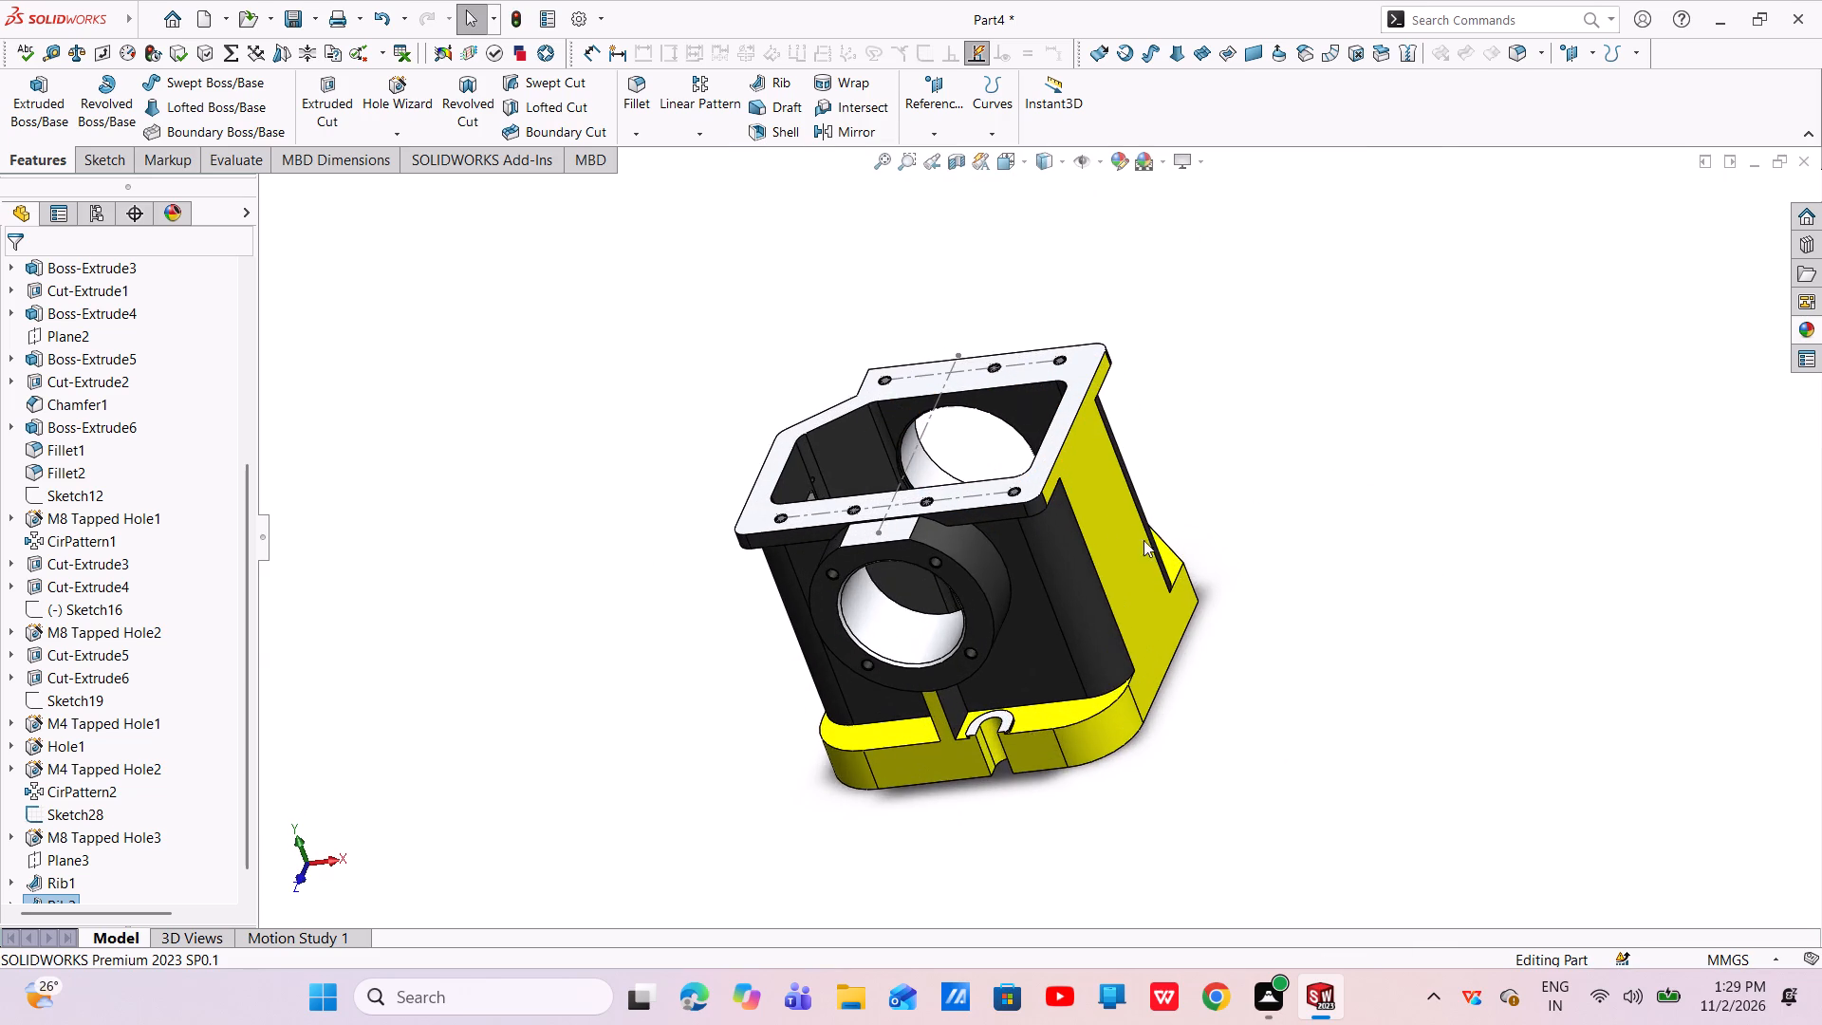
middle_click_drag(1090, 605, 1525, 536)
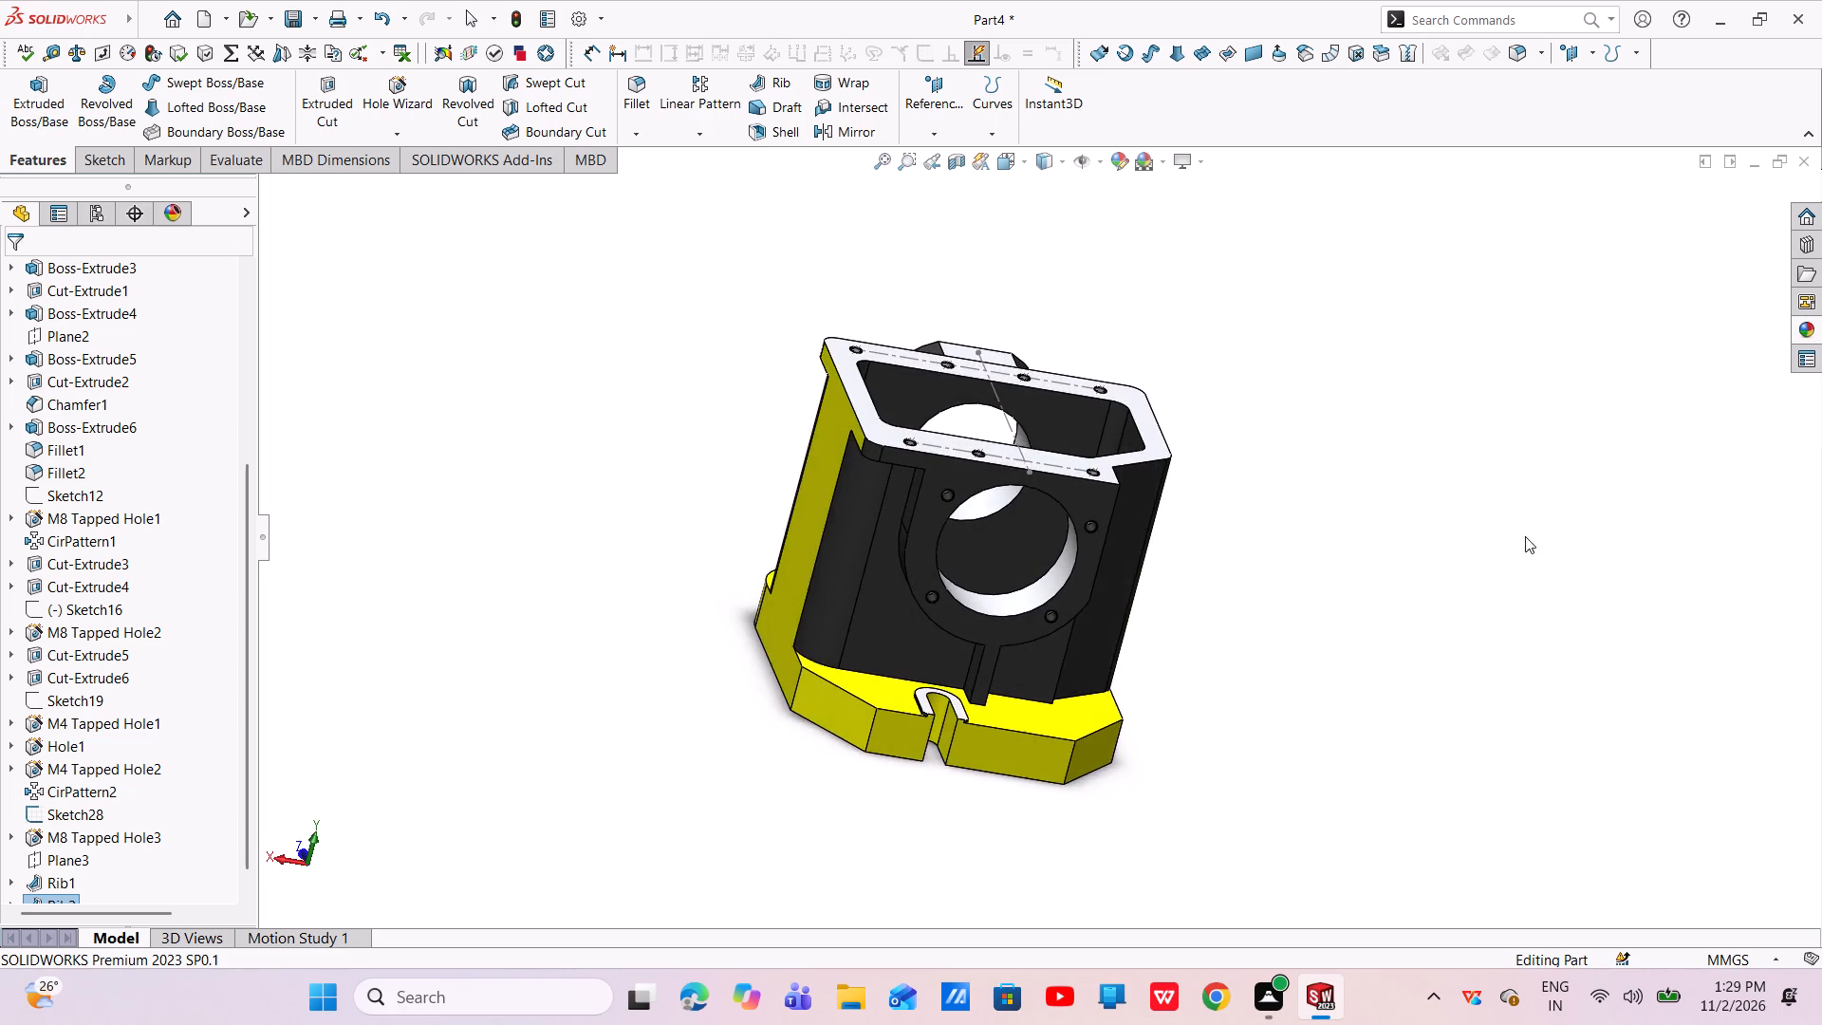
scroll(1214, 575, "down", 4)
middle_click_drag(978, 643, 840, 423)
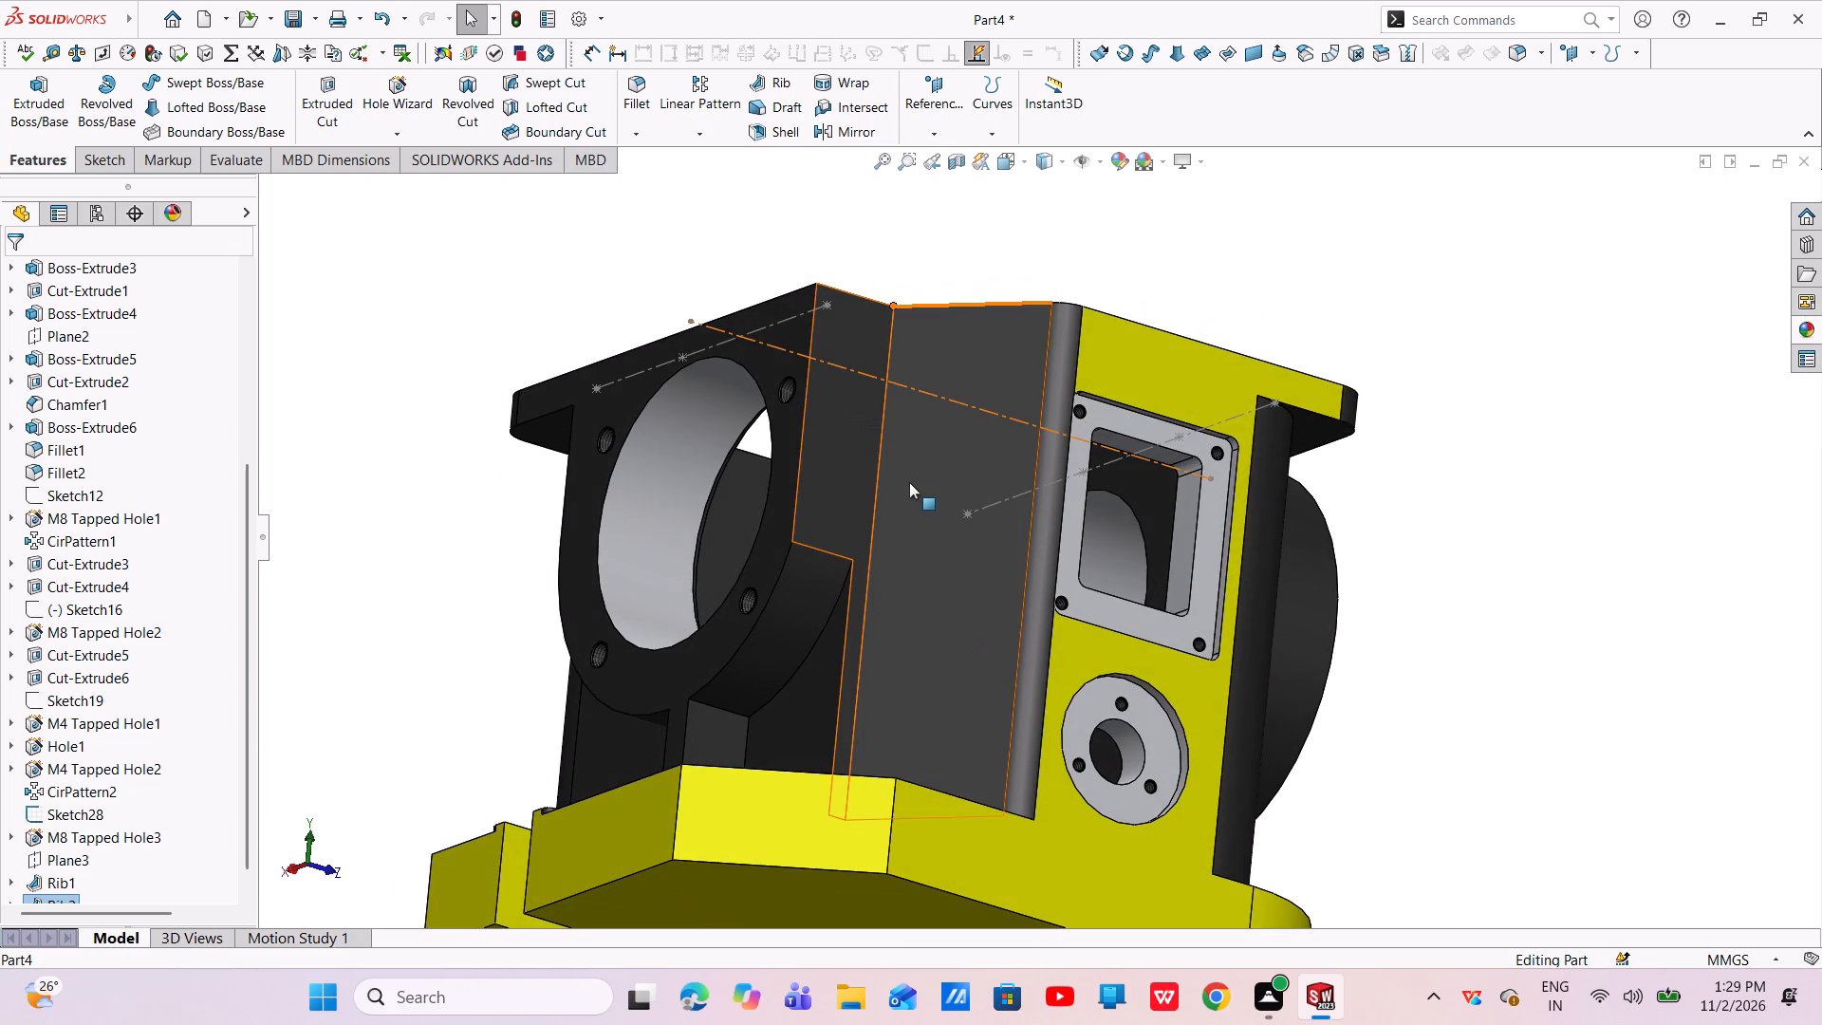
scroll(909, 482, "up", 4)
middle_click_drag(900, 455, 958, 477)
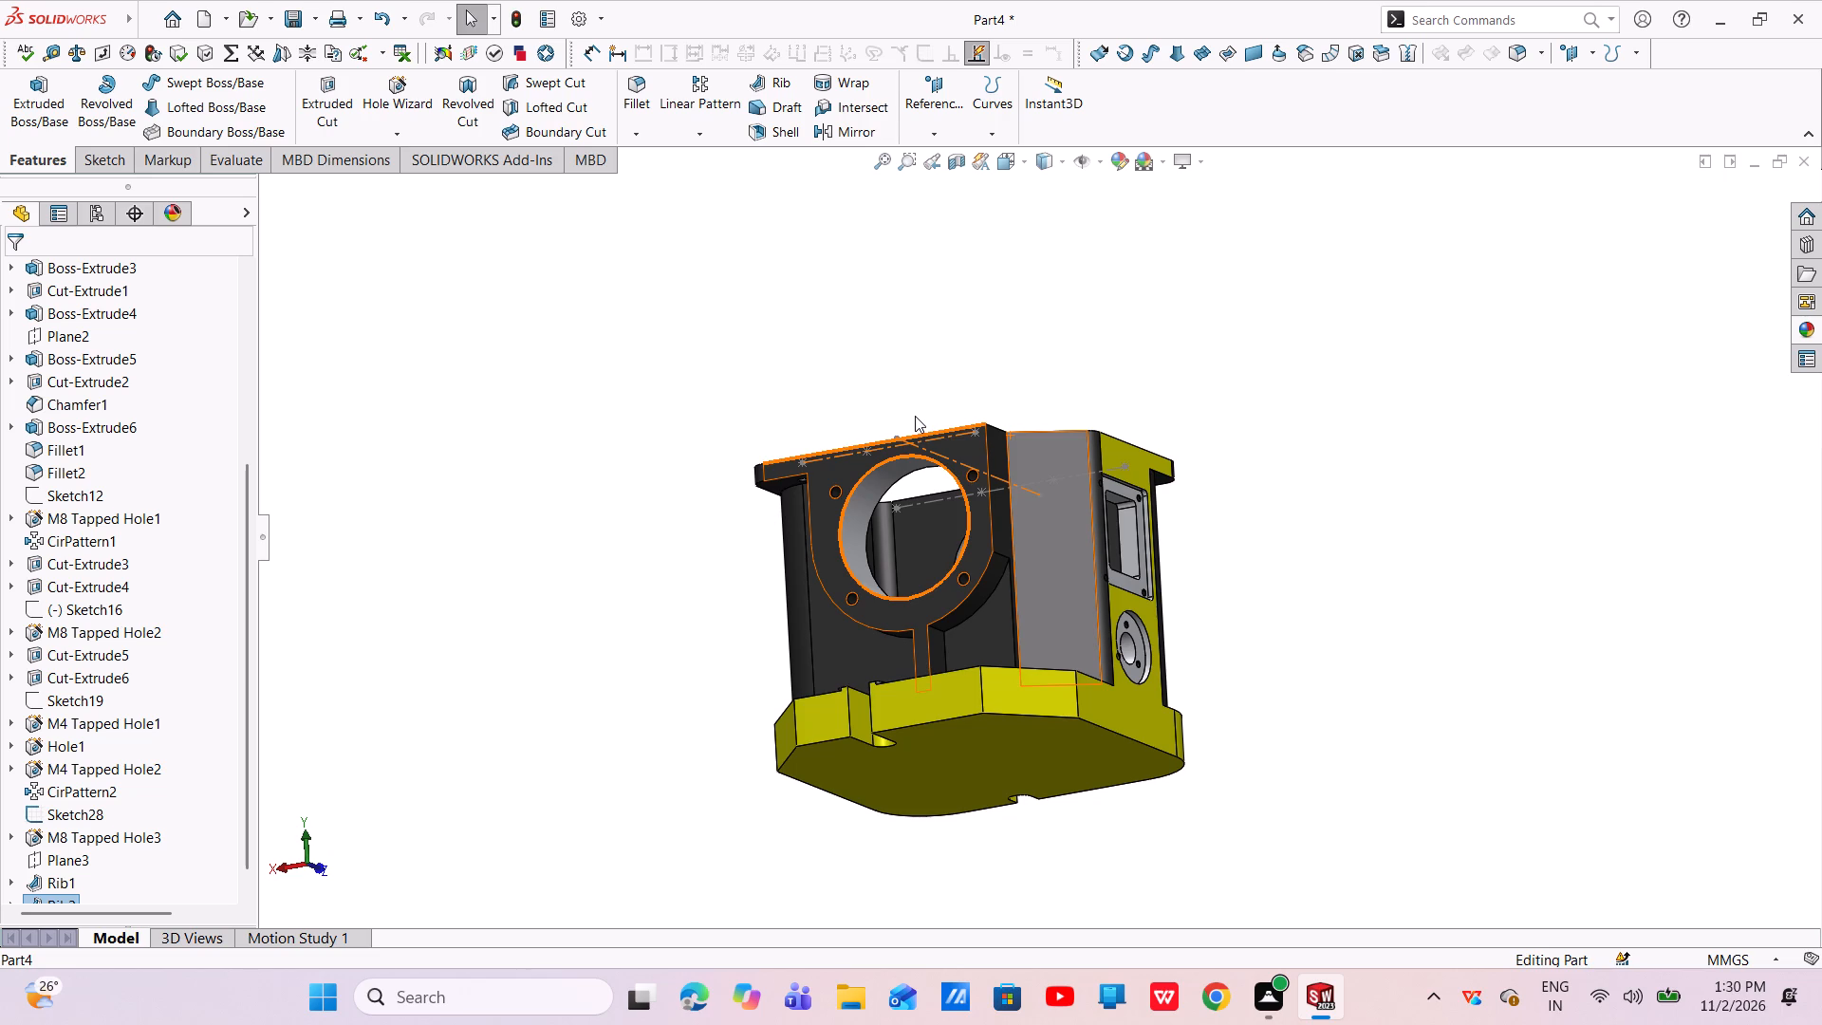
On the base's underside, sketch a vertical centerline about 165 mm long joining the rounded ends of the two open slots.
middle_click_drag(974, 684, 970, 447)
left_click(997, 589)
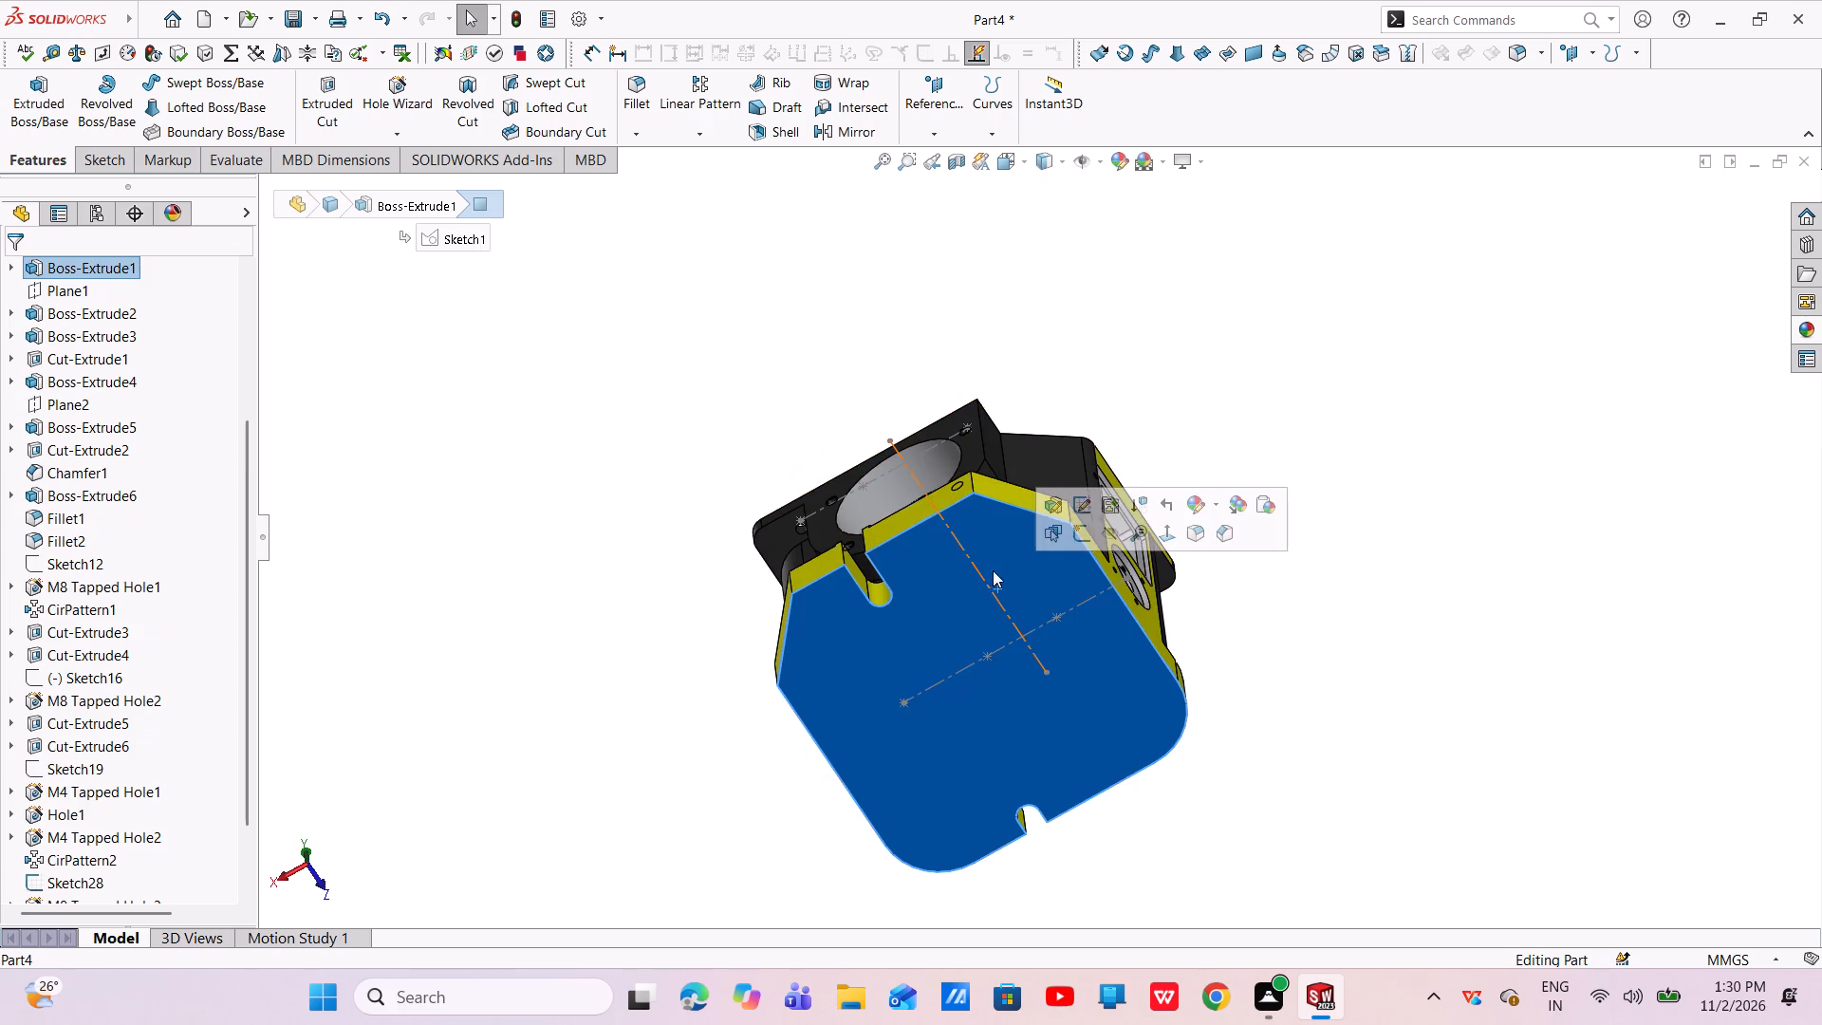
left_click(1082, 530)
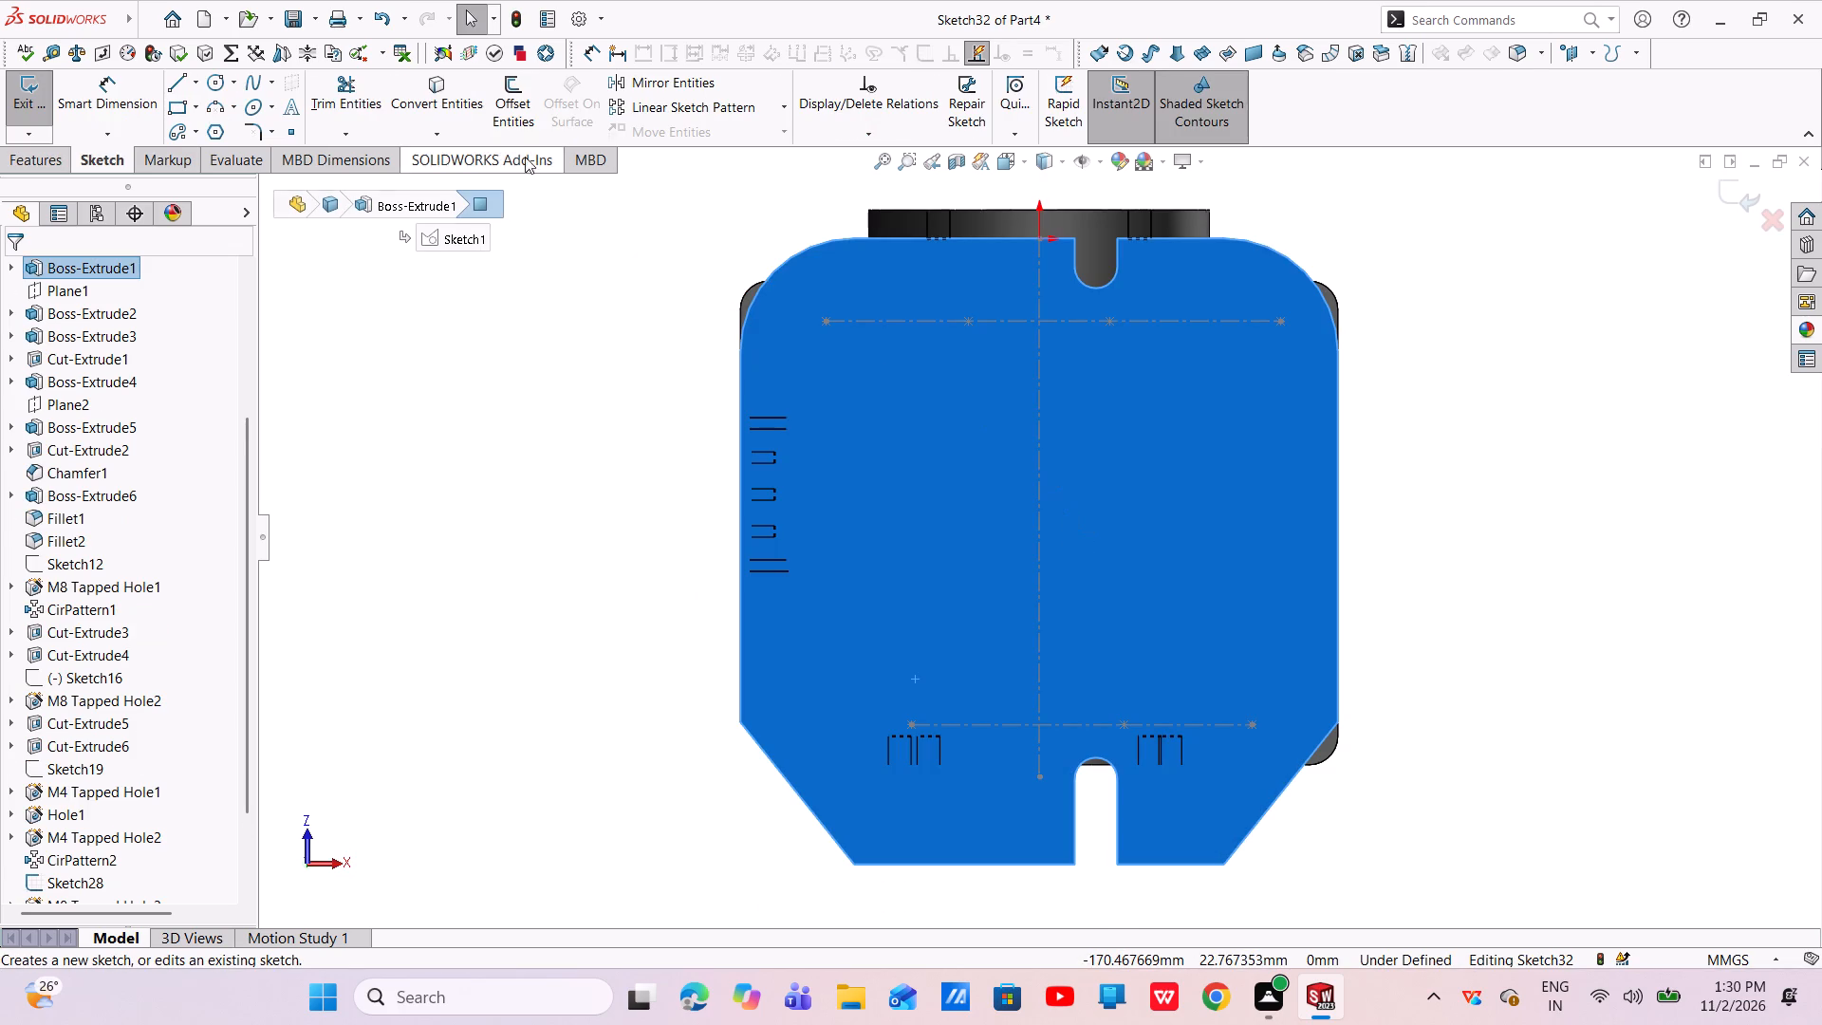
left_click(196, 81)
left_click(224, 122)
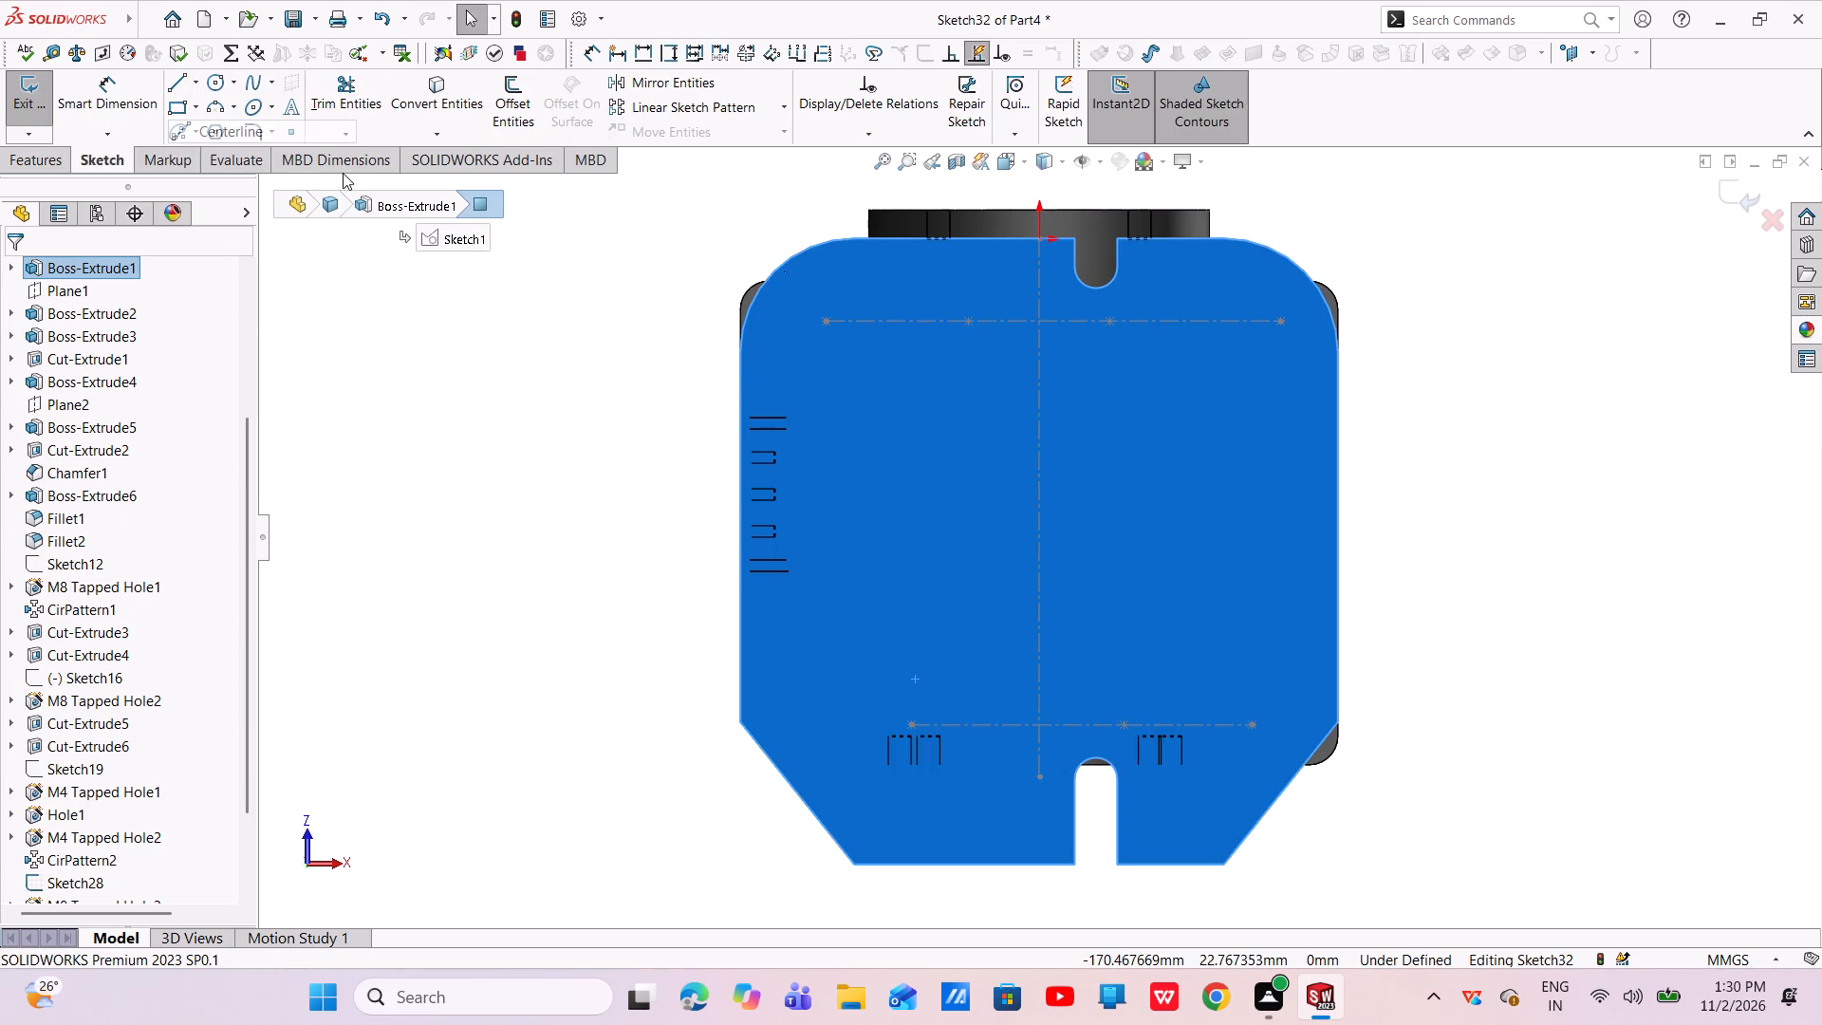
left_click(1098, 285)
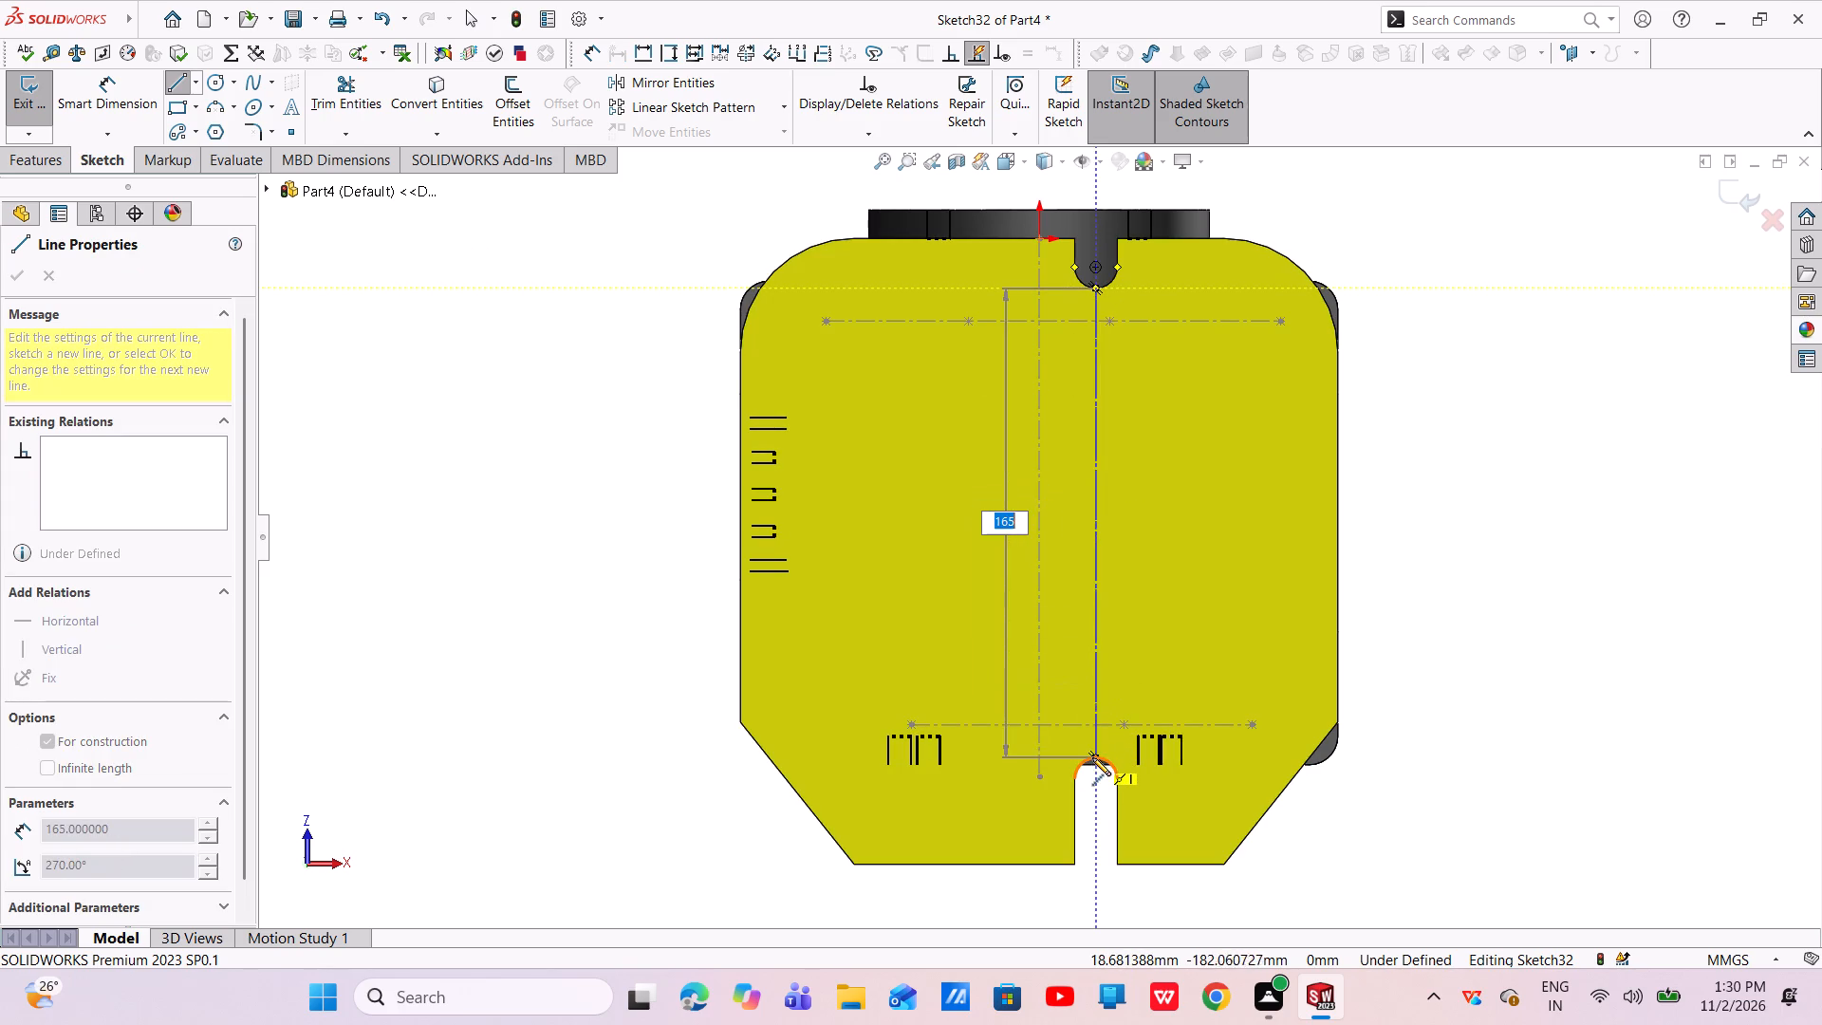
left_click(1094, 758)
right_click(1094, 758)
left_click(1111, 769)
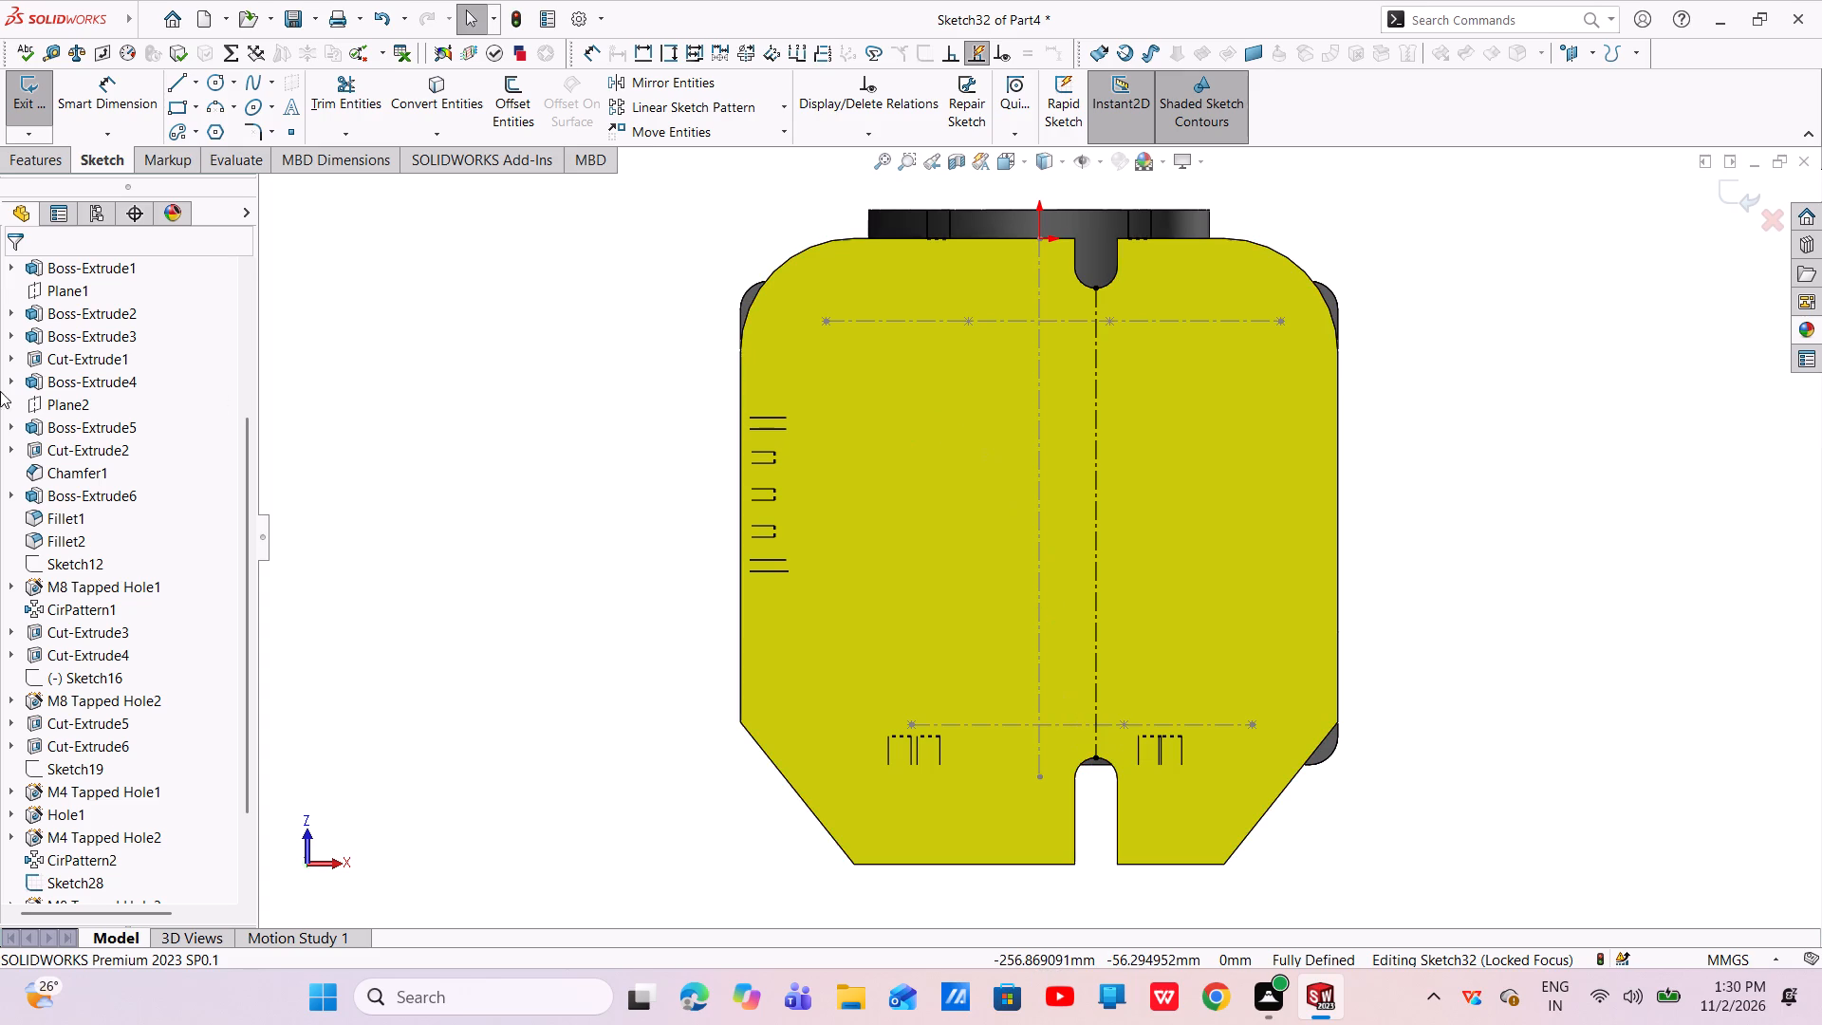
Sketch a corner rectangle about 44 mm wide and 220 mm long around the centerline, spanning the base from edge to edge.
left_click(195, 104)
left_click(192, 131)
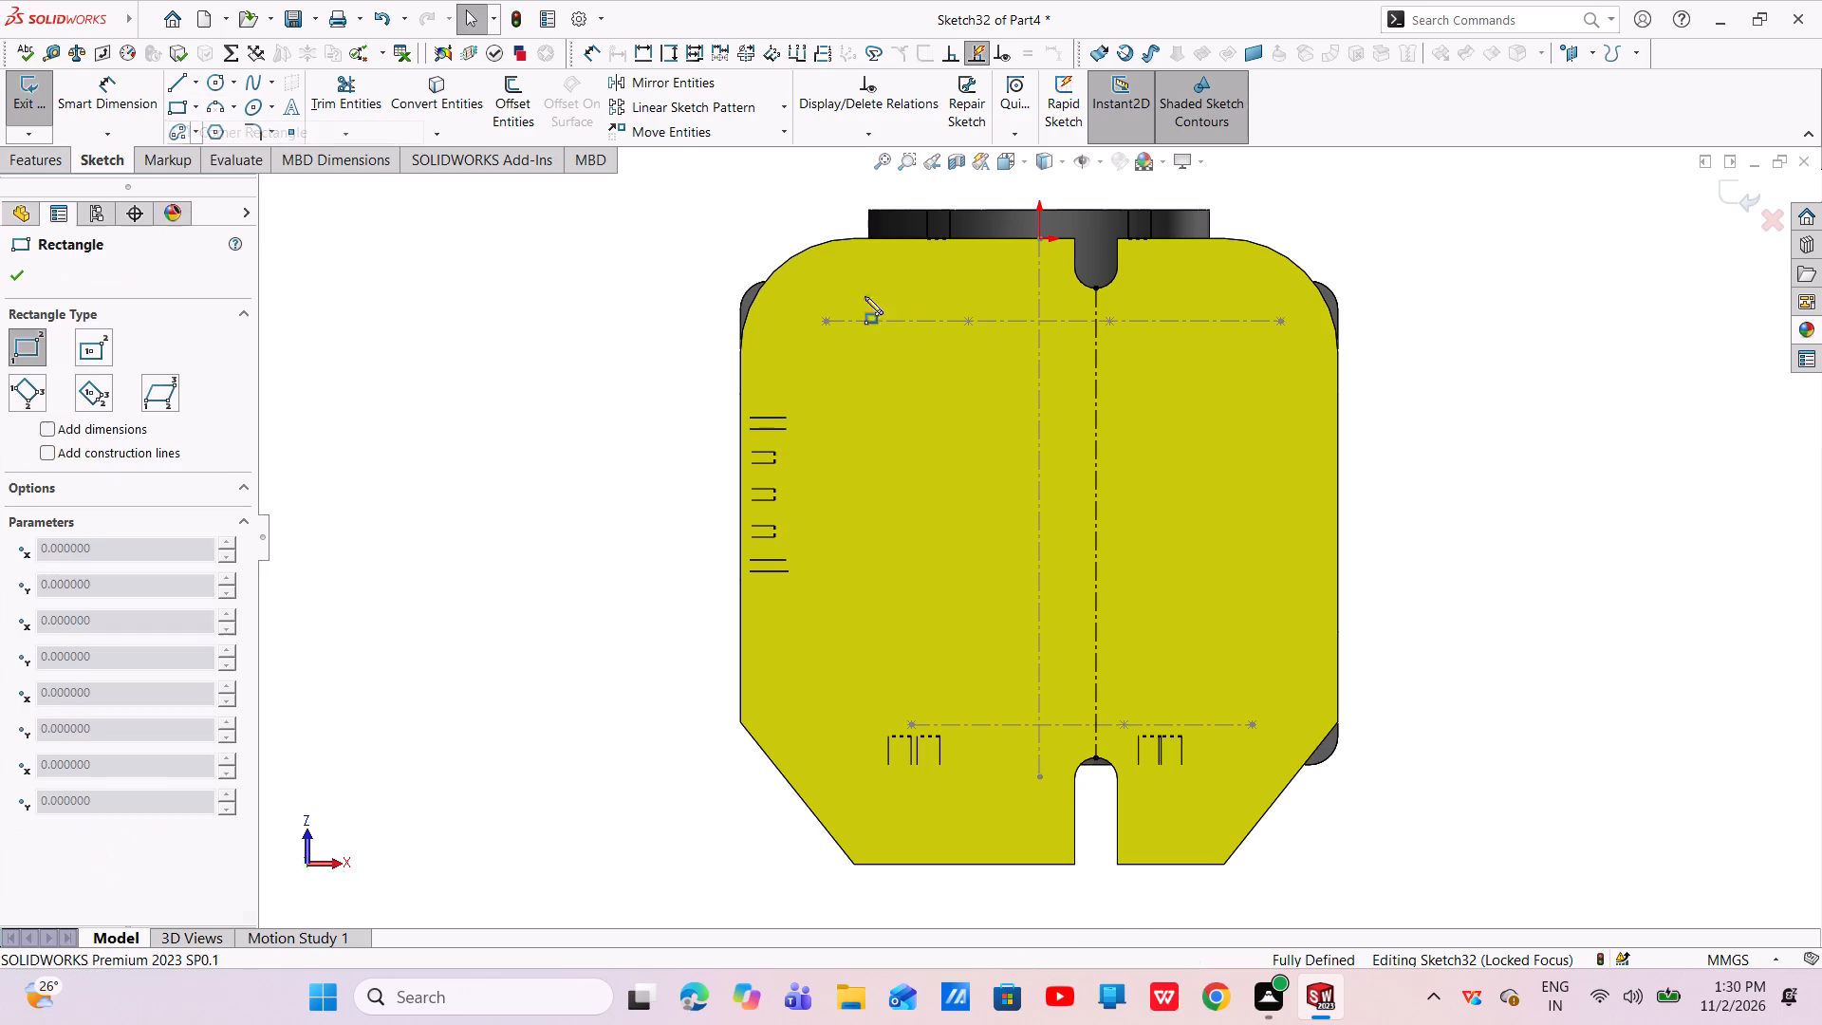
left_click(1046, 236)
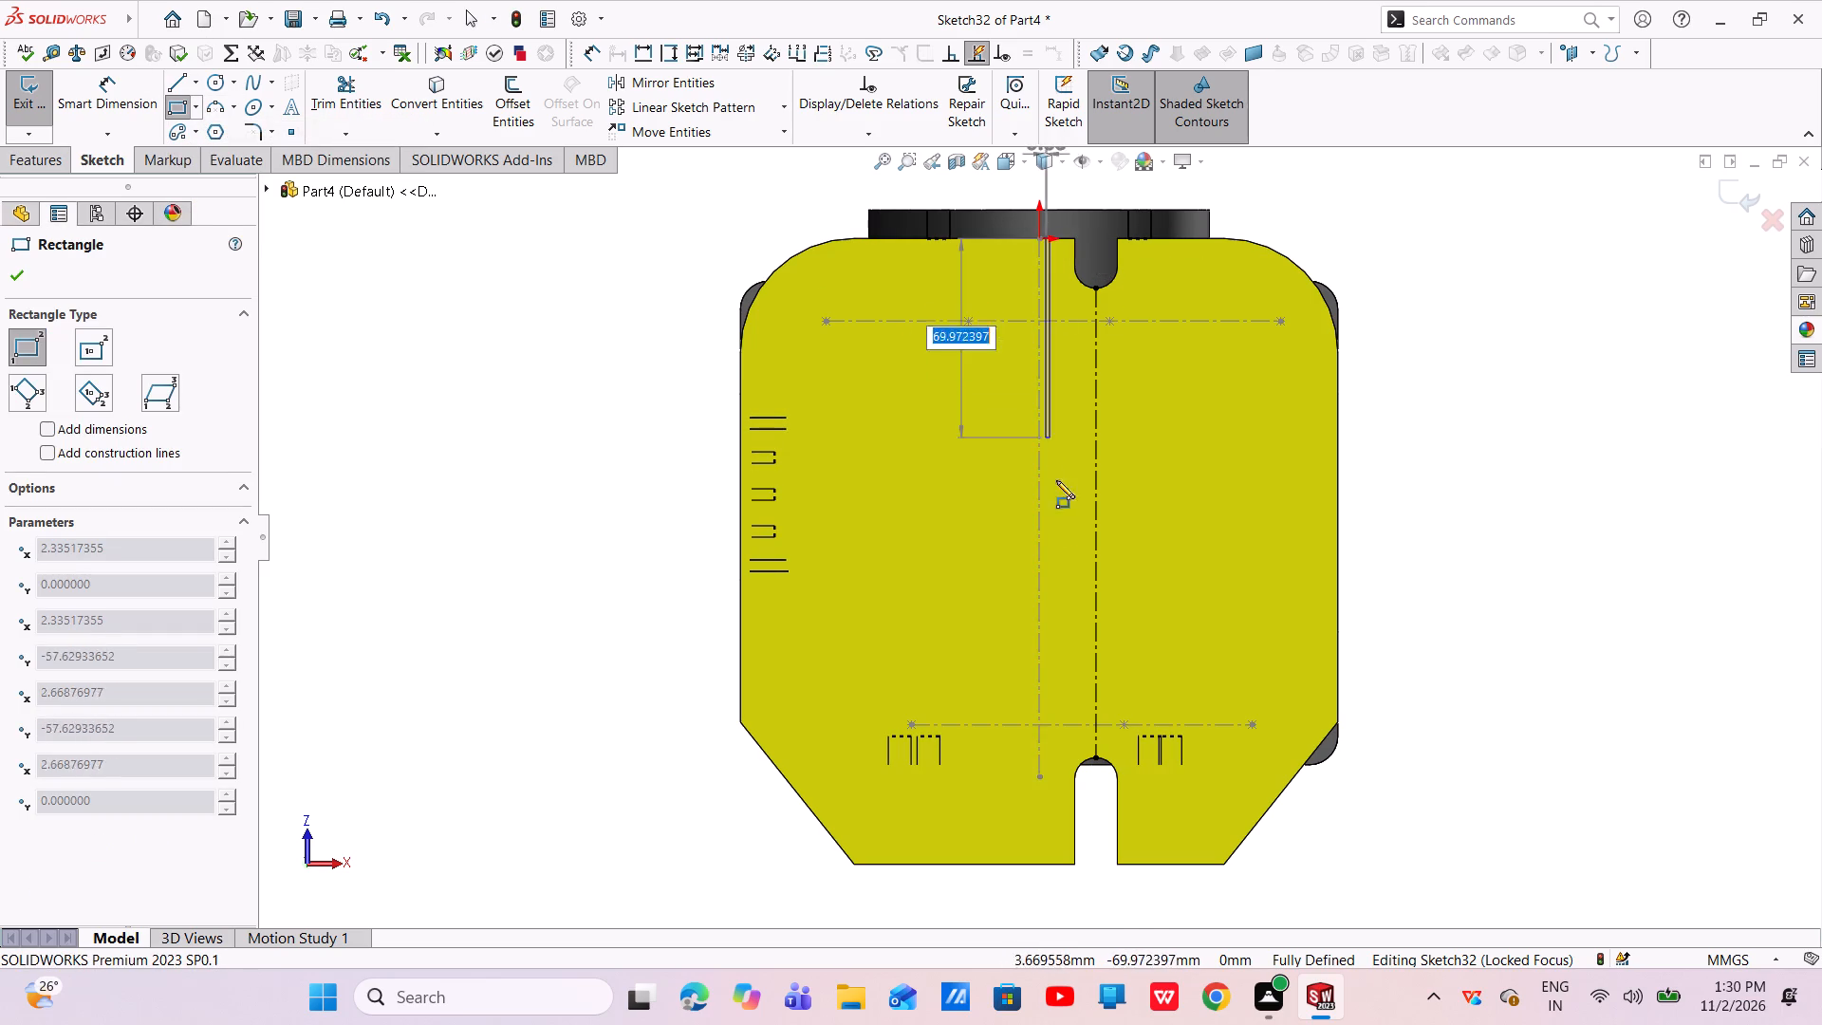
left_click(1169, 867)
right_click(1169, 867)
left_click(1218, 838)
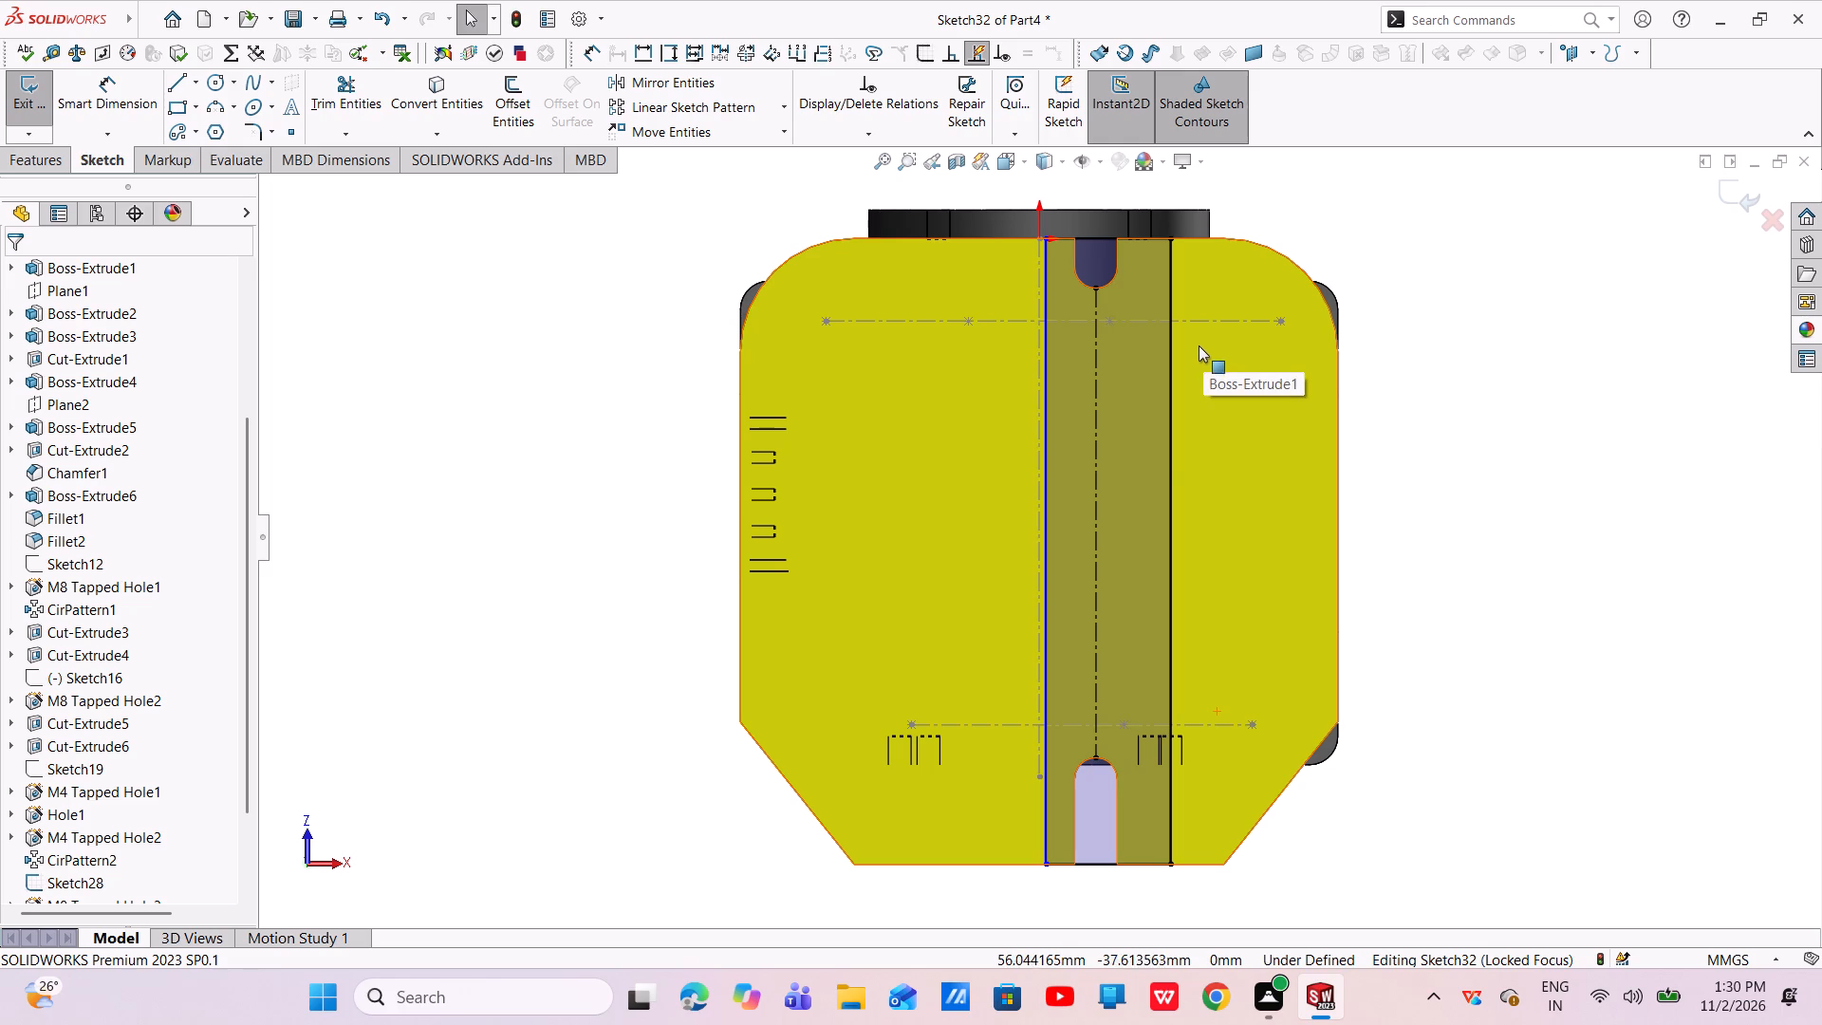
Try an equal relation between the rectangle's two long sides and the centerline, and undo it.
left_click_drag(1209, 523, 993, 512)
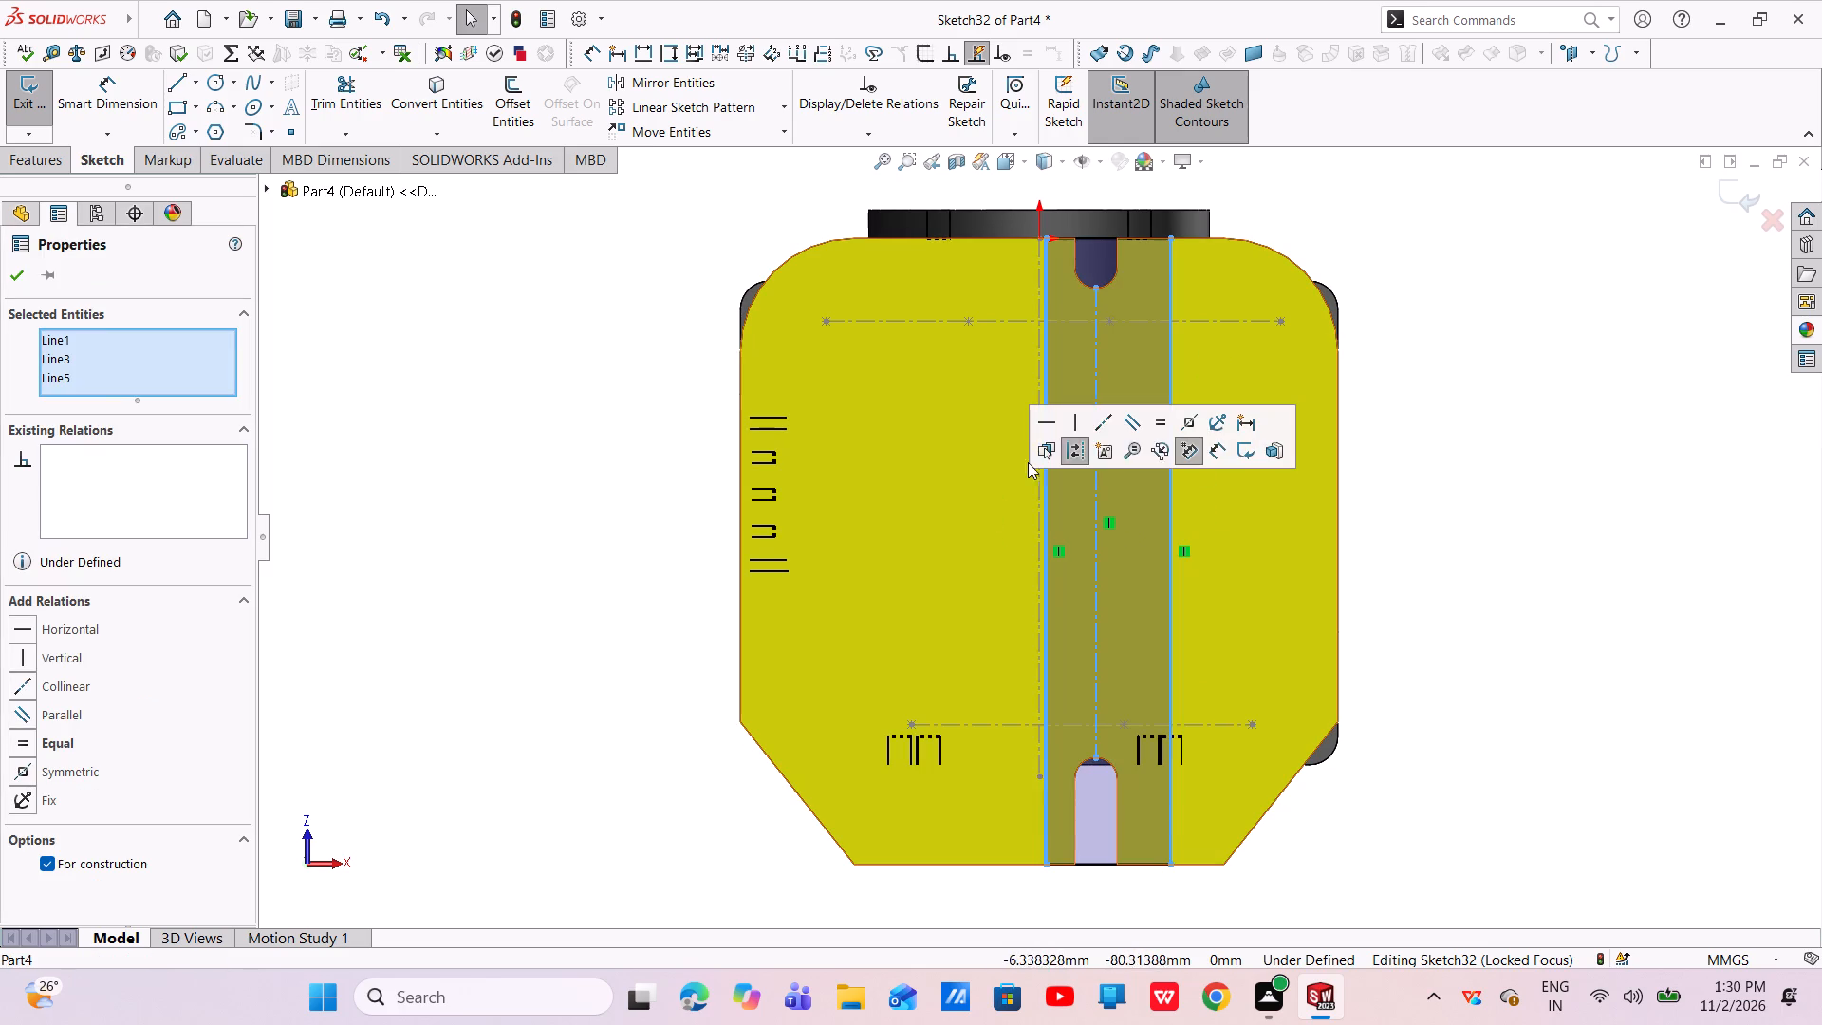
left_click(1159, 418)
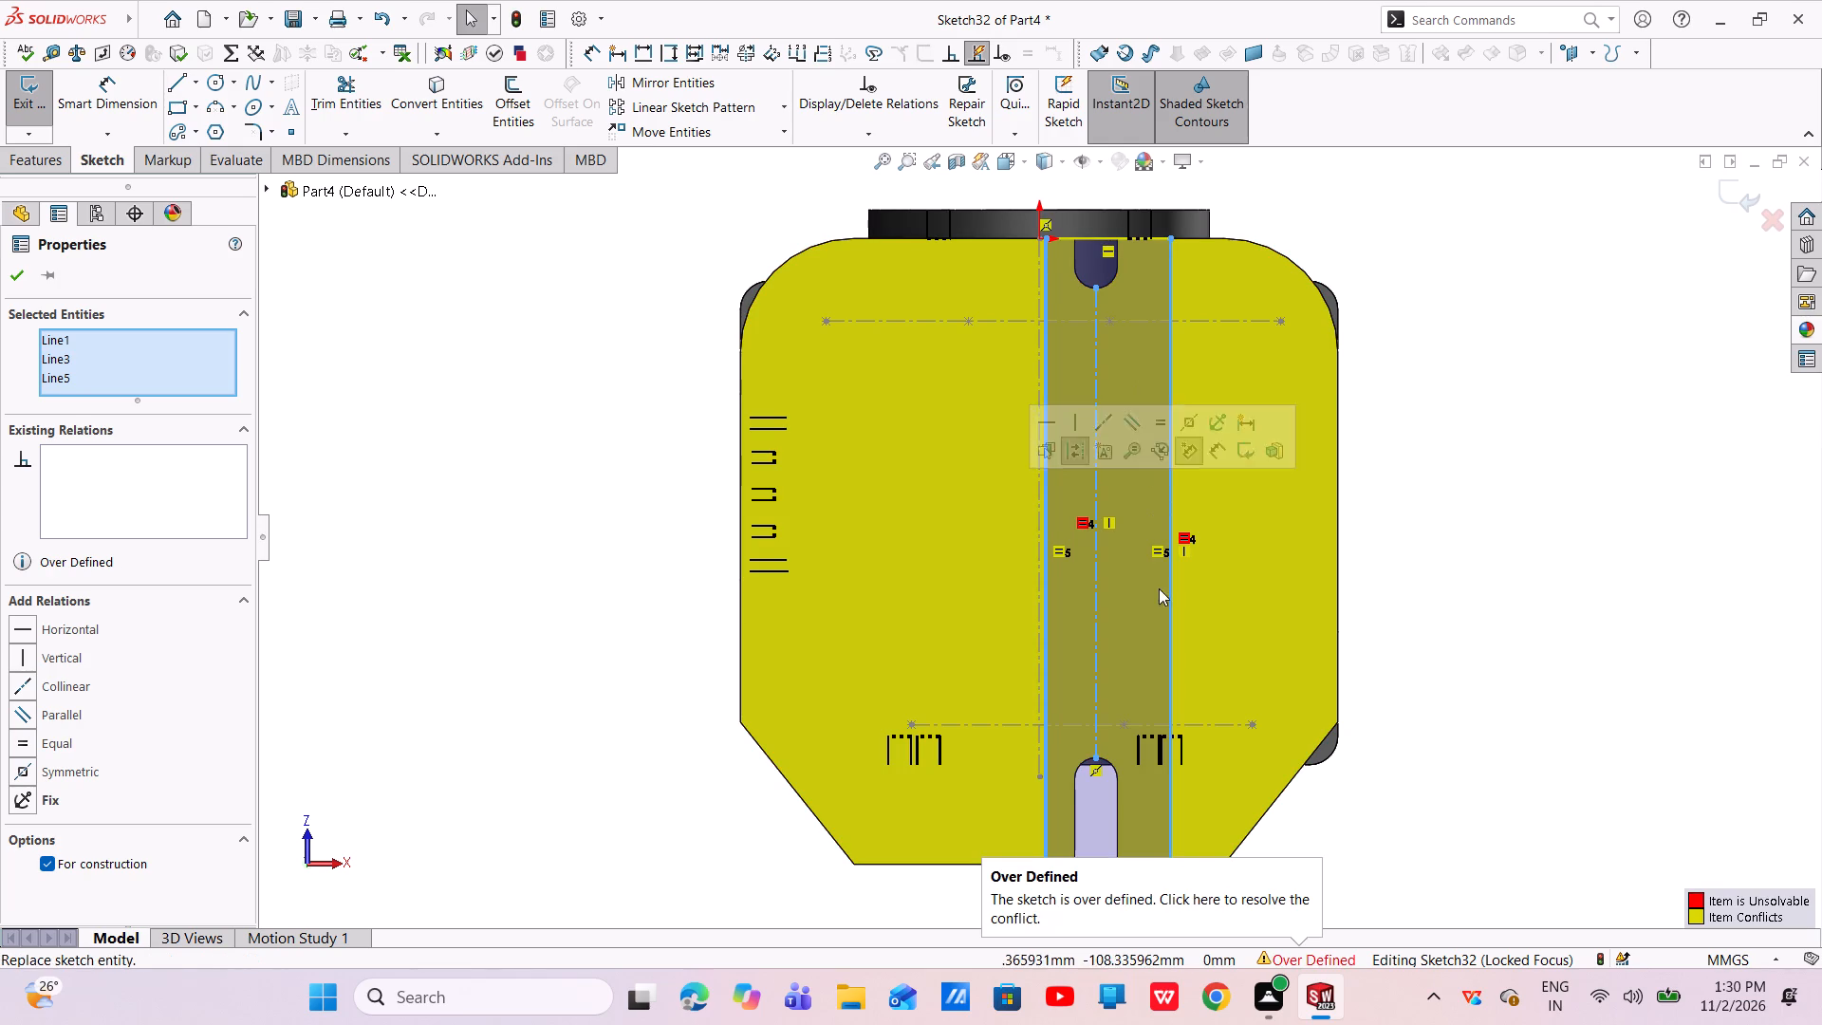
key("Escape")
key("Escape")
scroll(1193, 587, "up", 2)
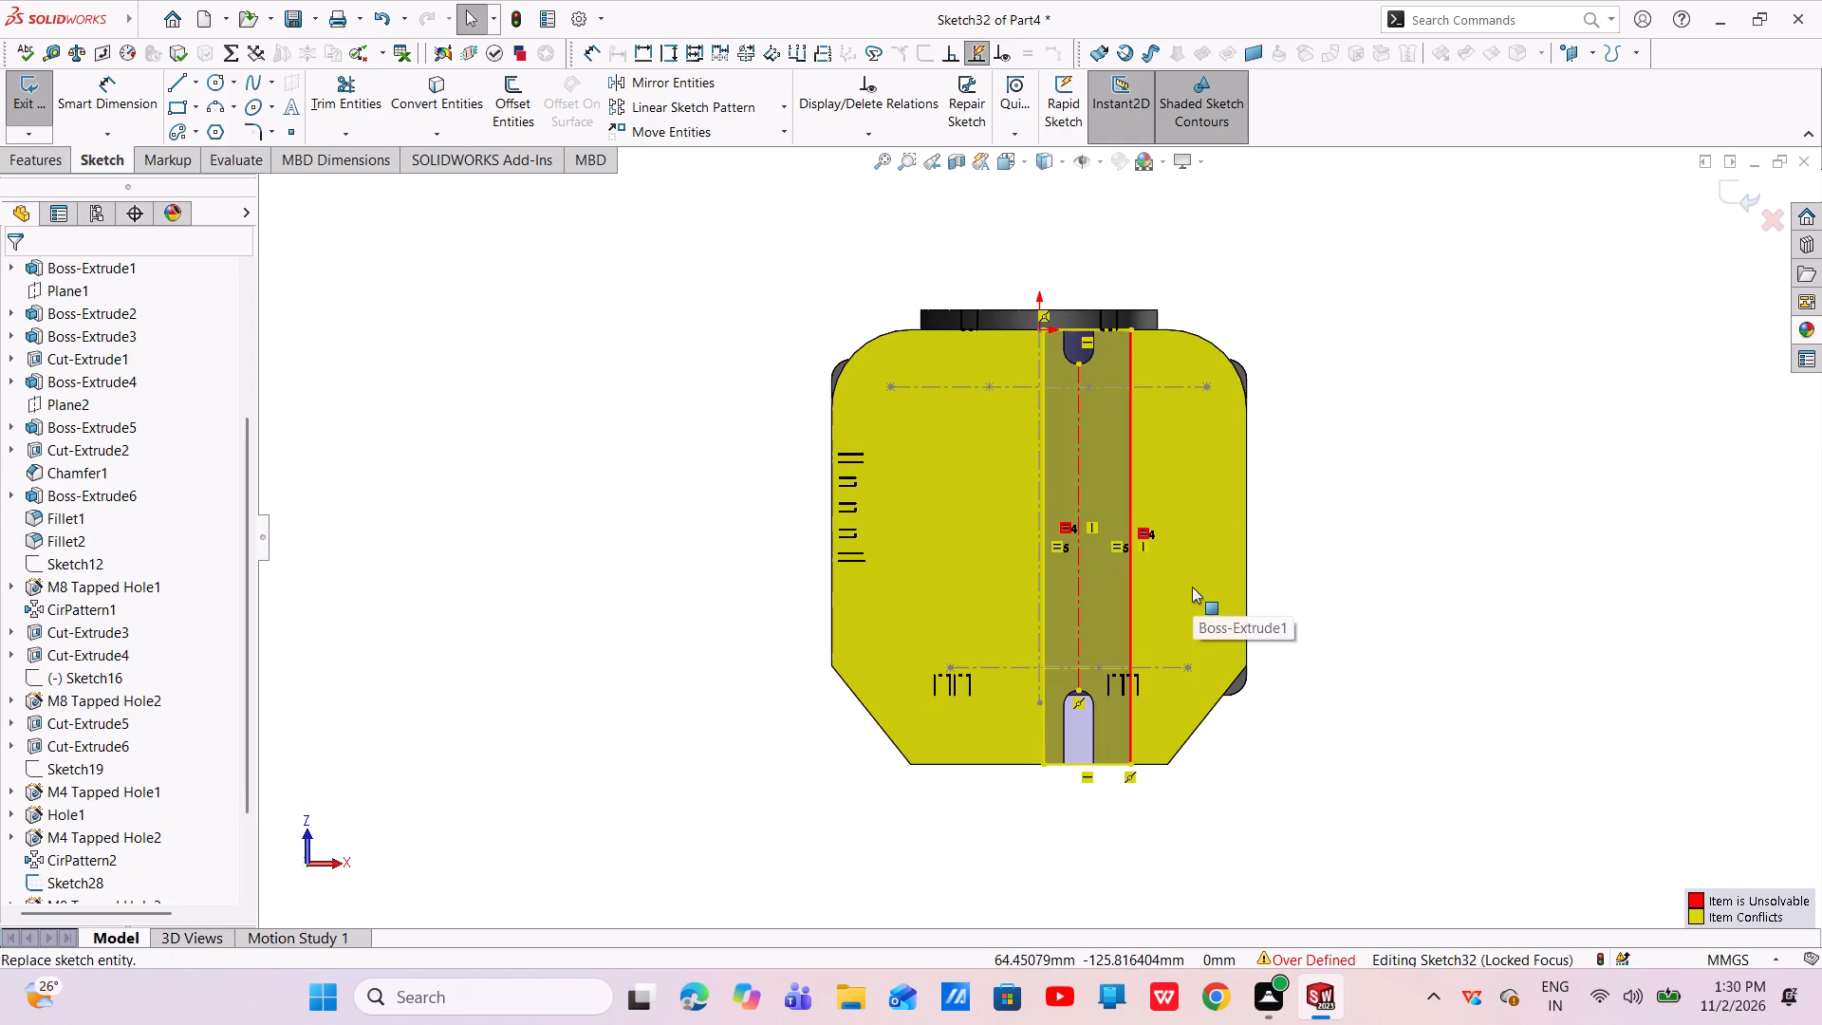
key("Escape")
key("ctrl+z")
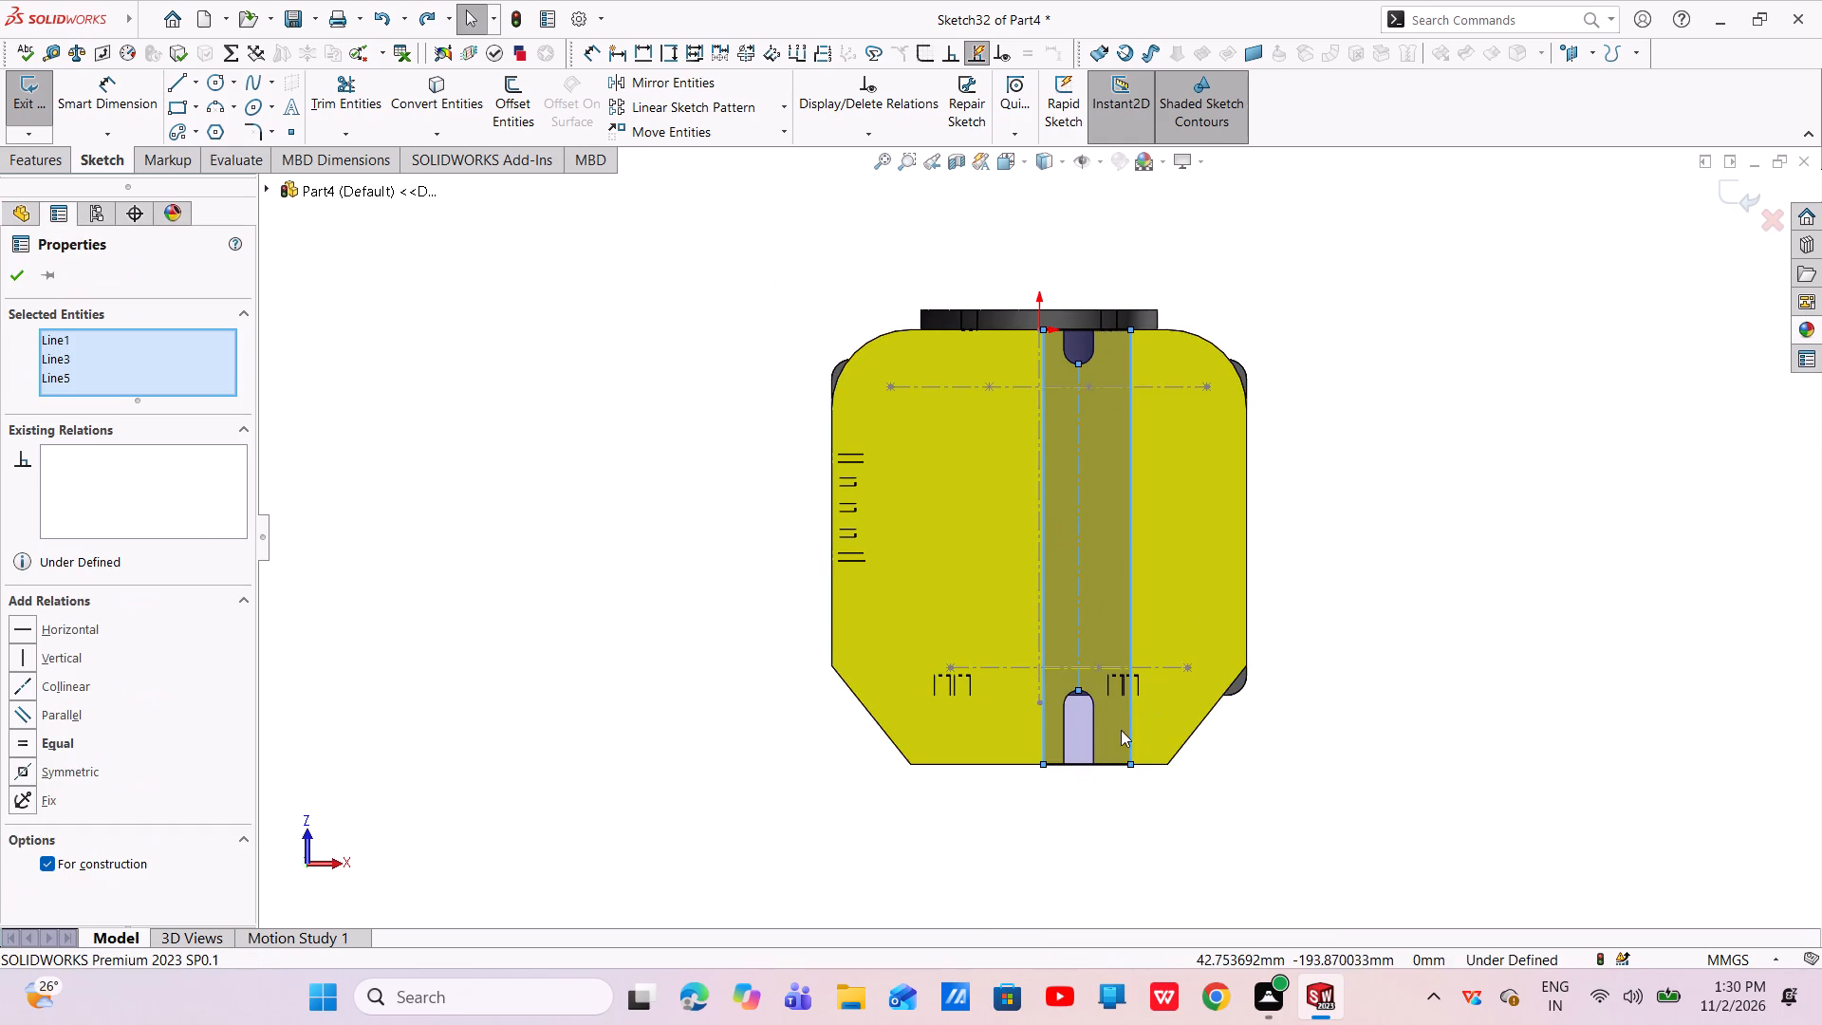
Delete the midpoint relation on the rectangle's corner at the chamfered end of the base.
left_click(1130, 766)
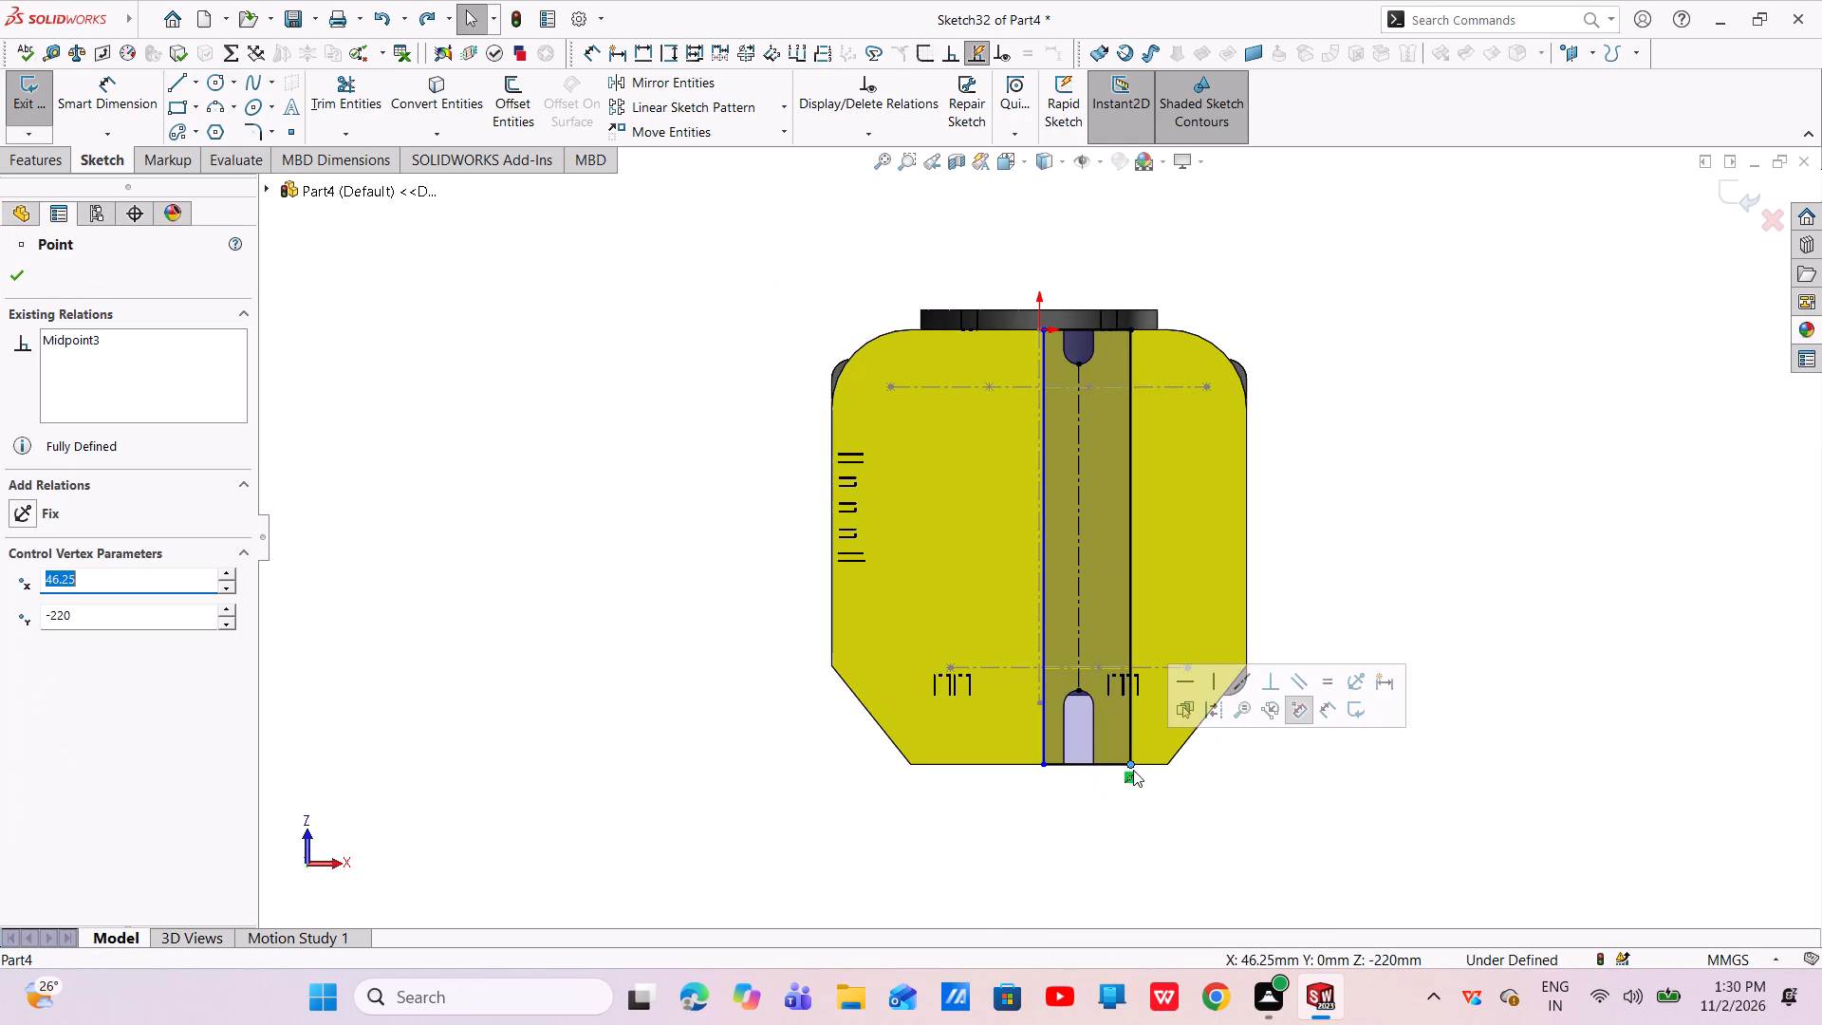
left_click(1127, 777)
right_click(1126, 777)
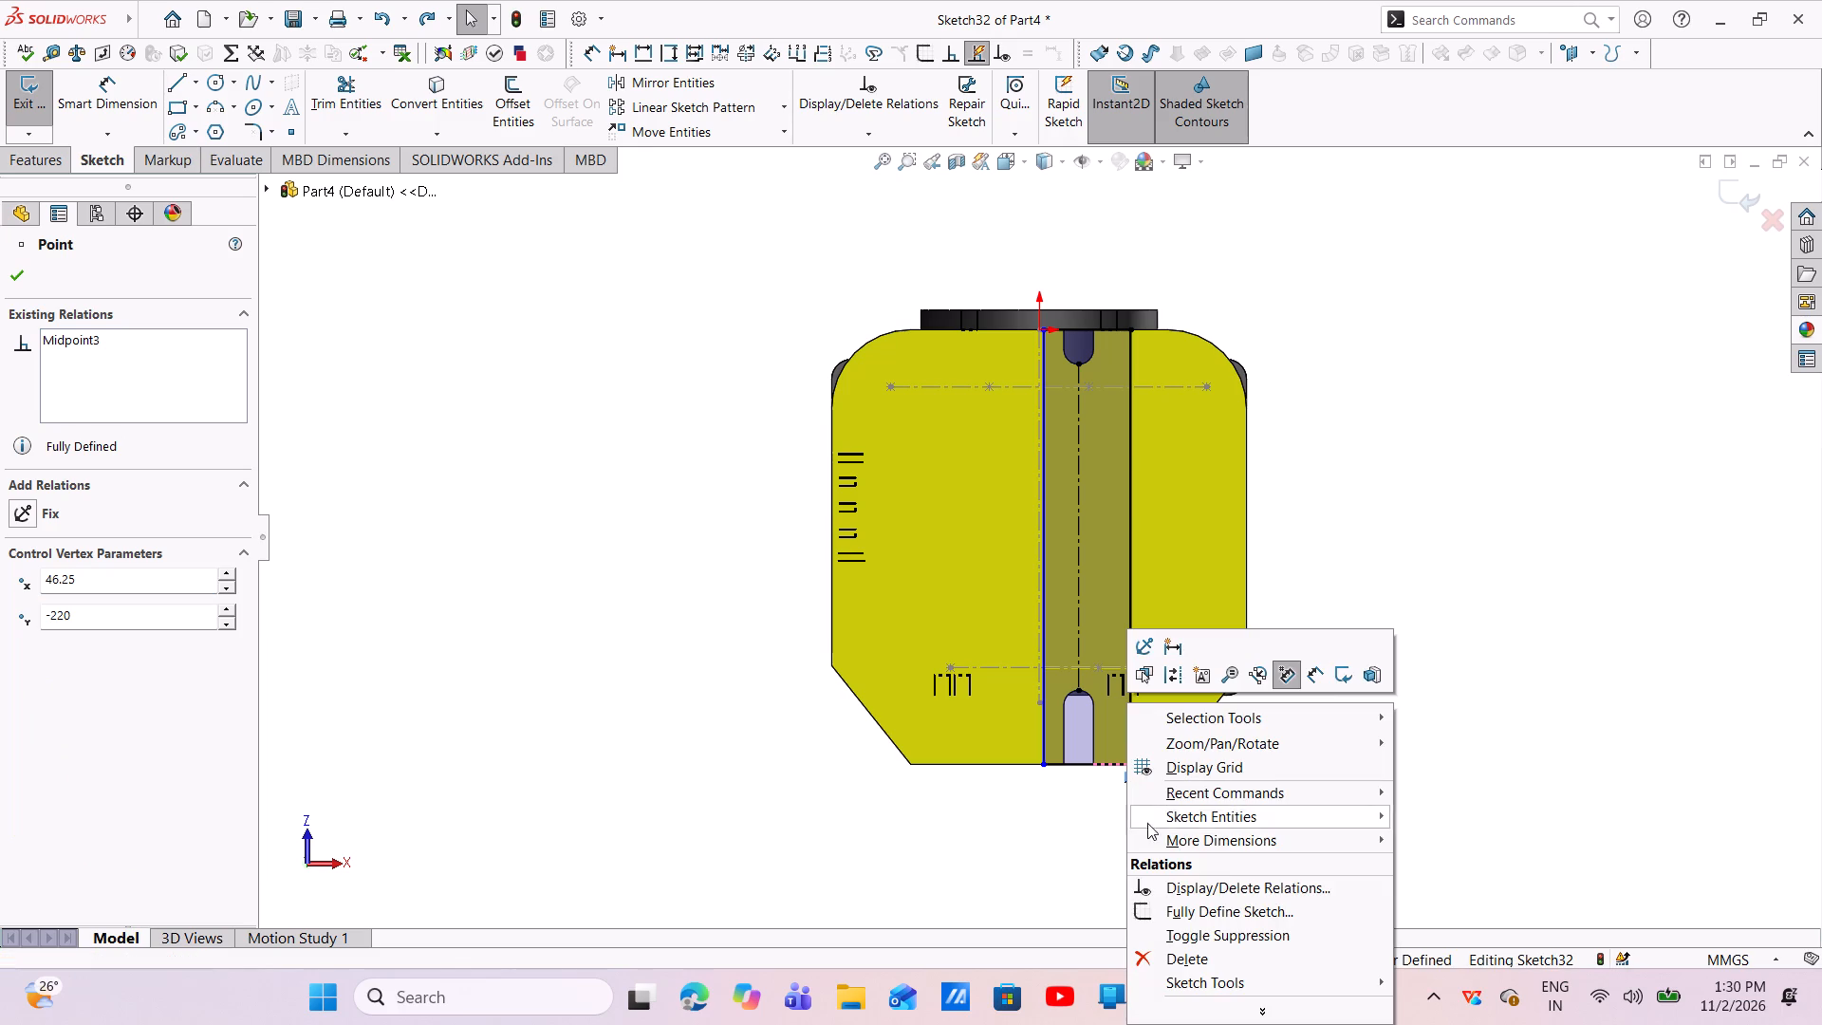
left_click(1166, 951)
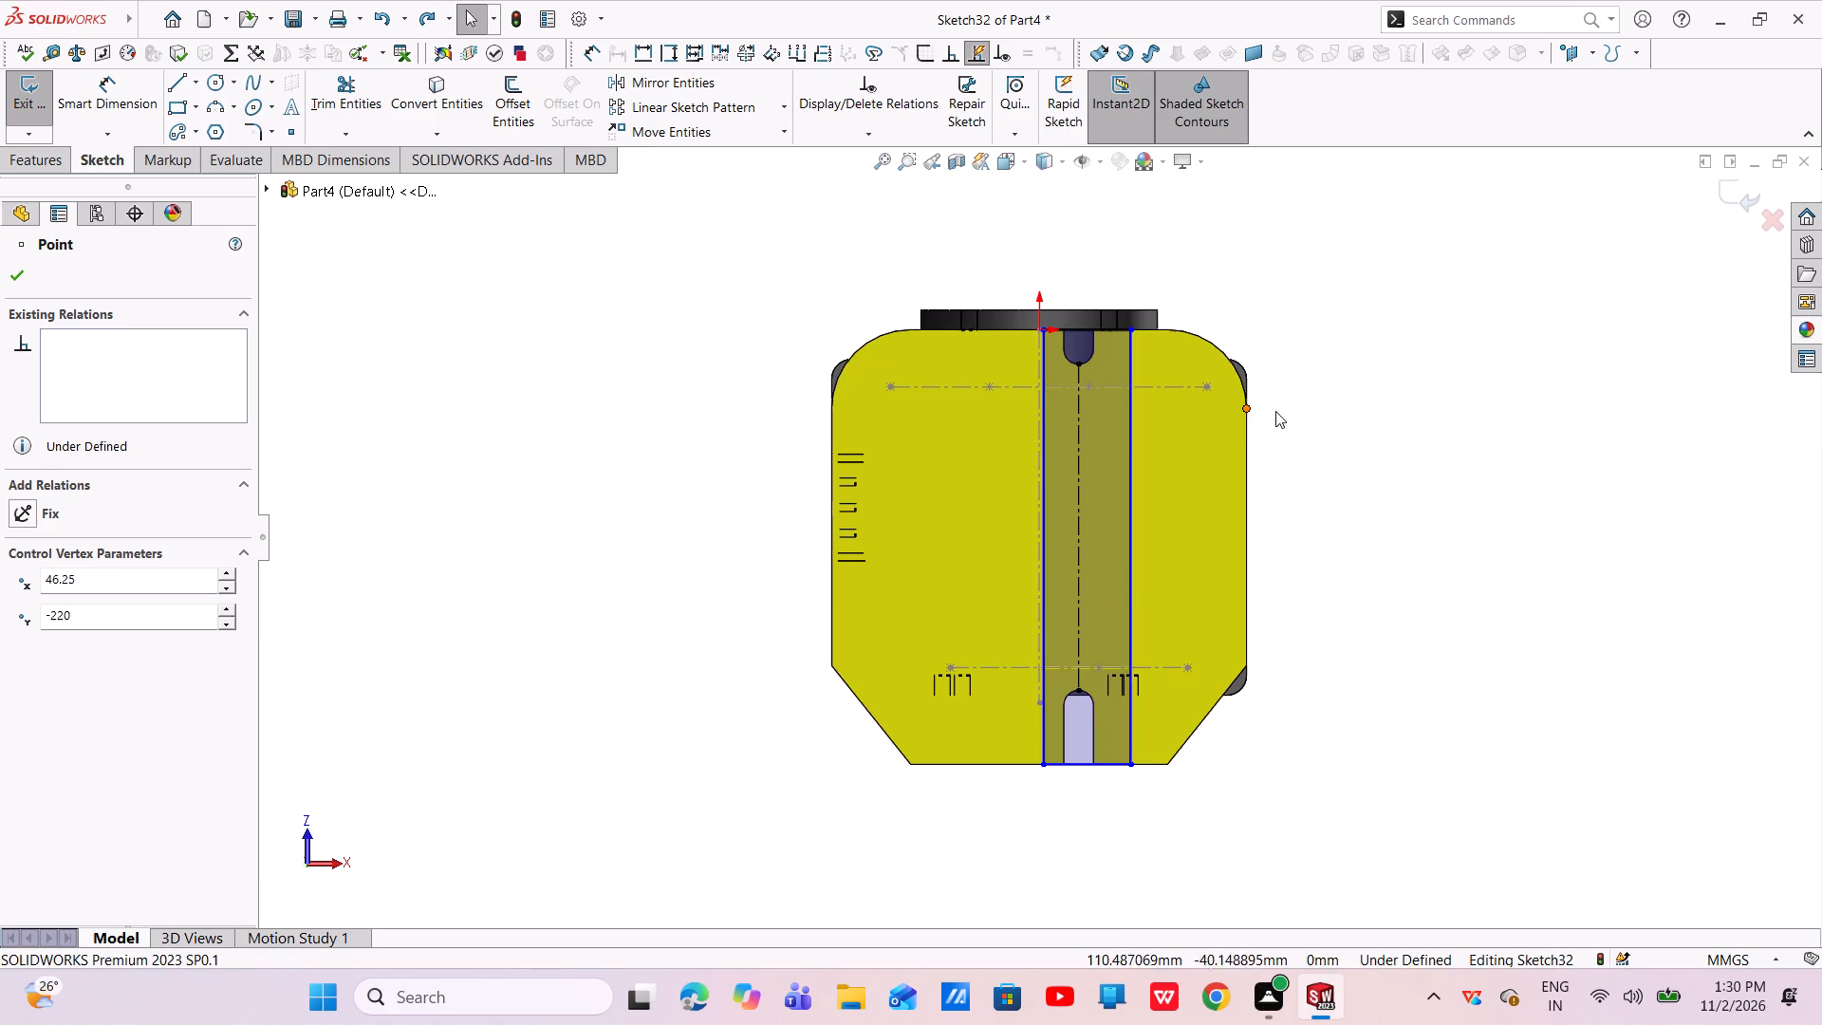
left_click(24, 270)
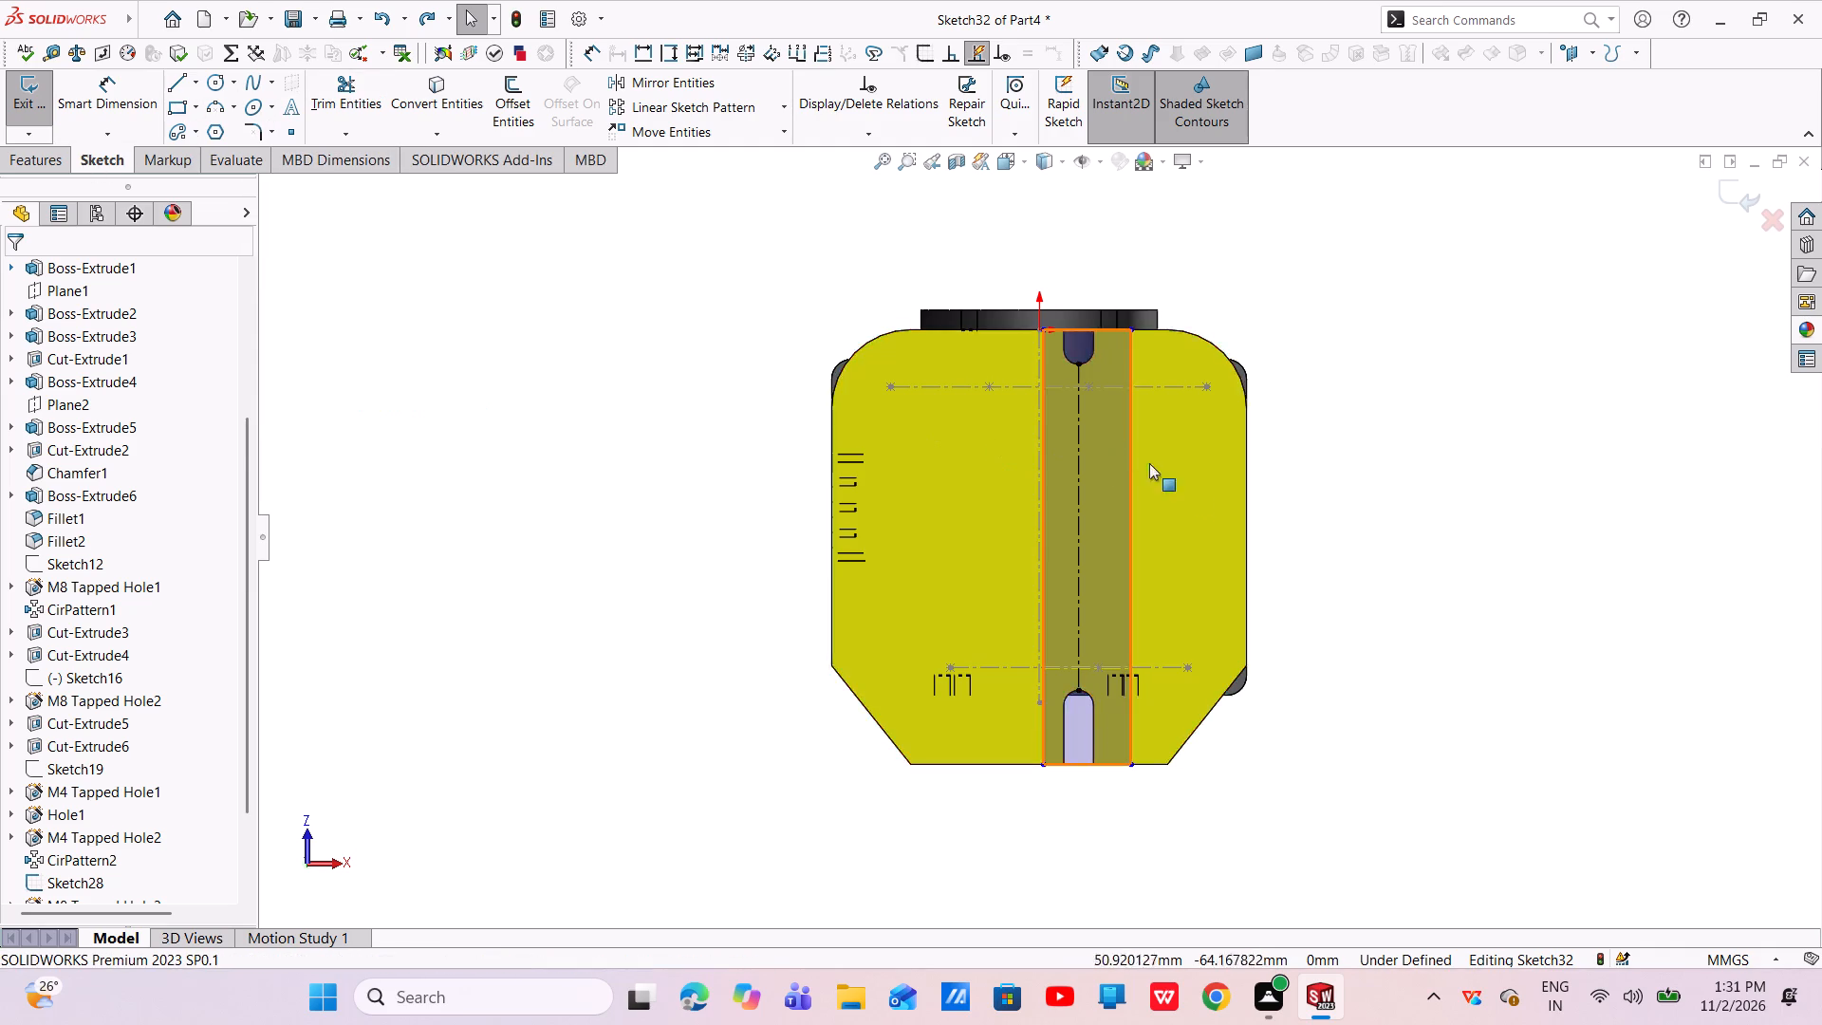
Make the rectangle's two long sides symmetric about the slot-to-slot centerline.
left_click_drag(1185, 491, 998, 501)
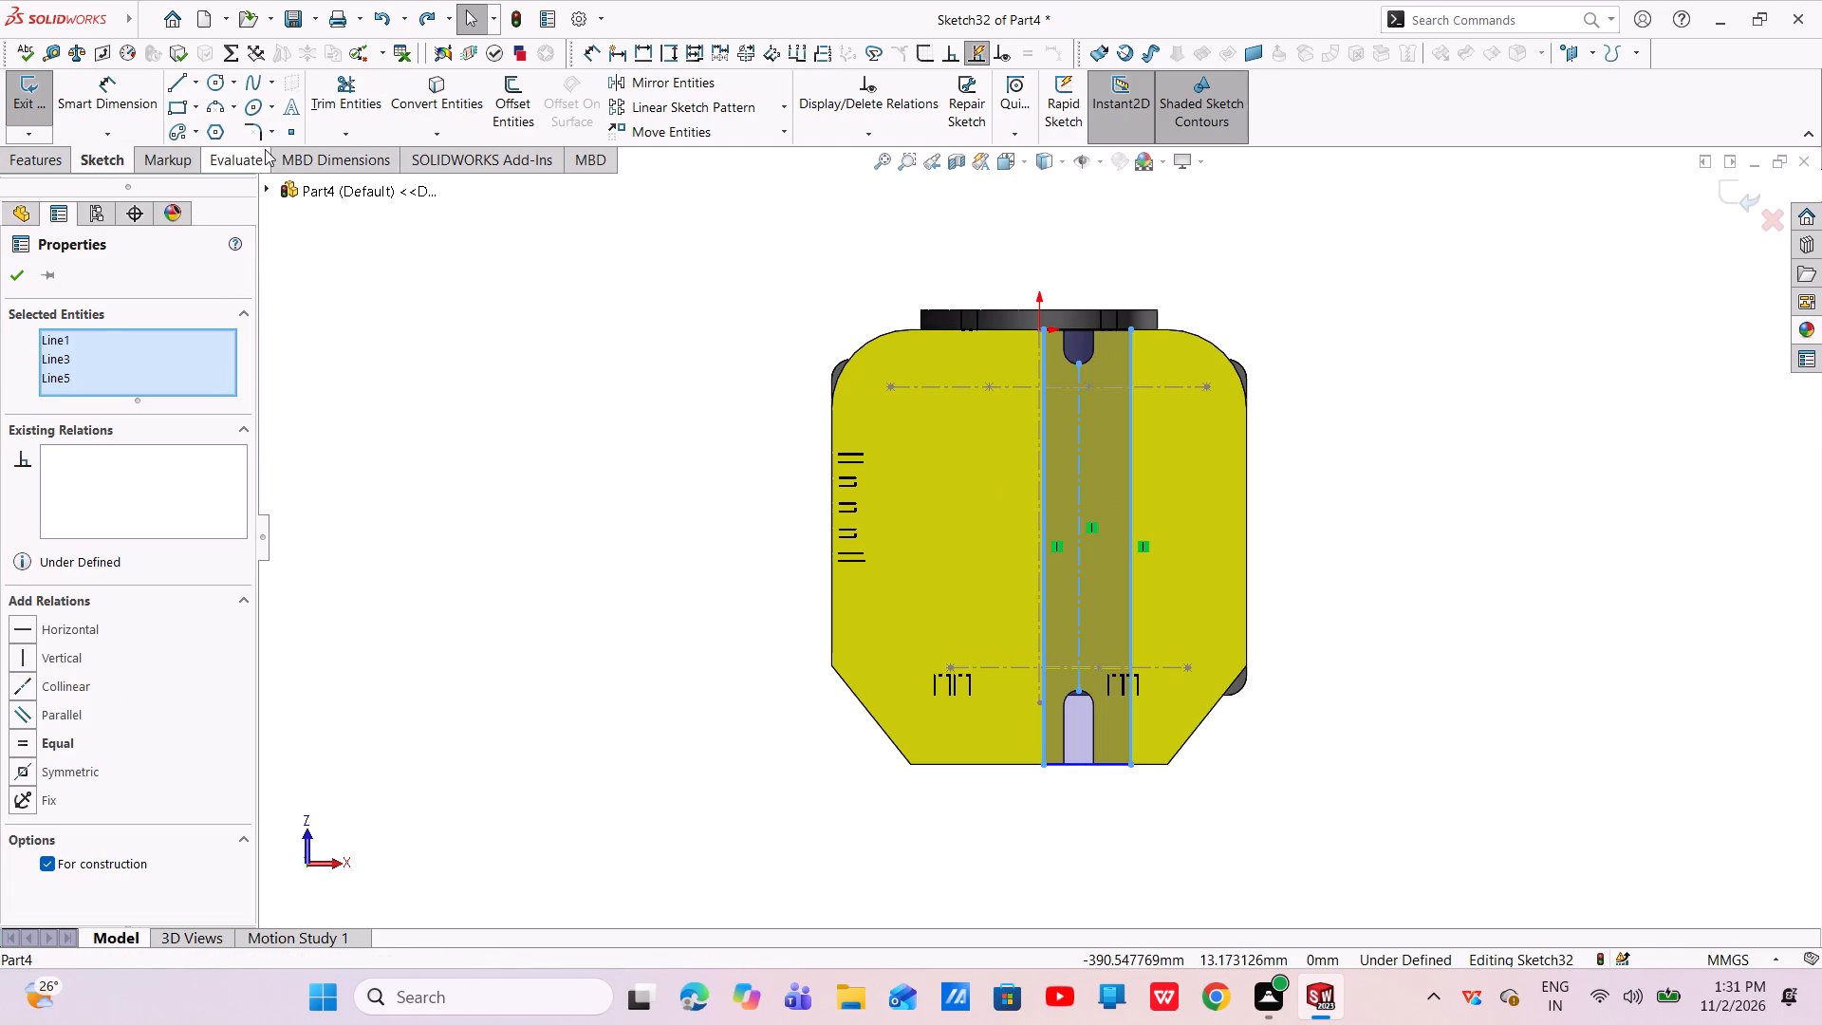
left_click(21, 768)
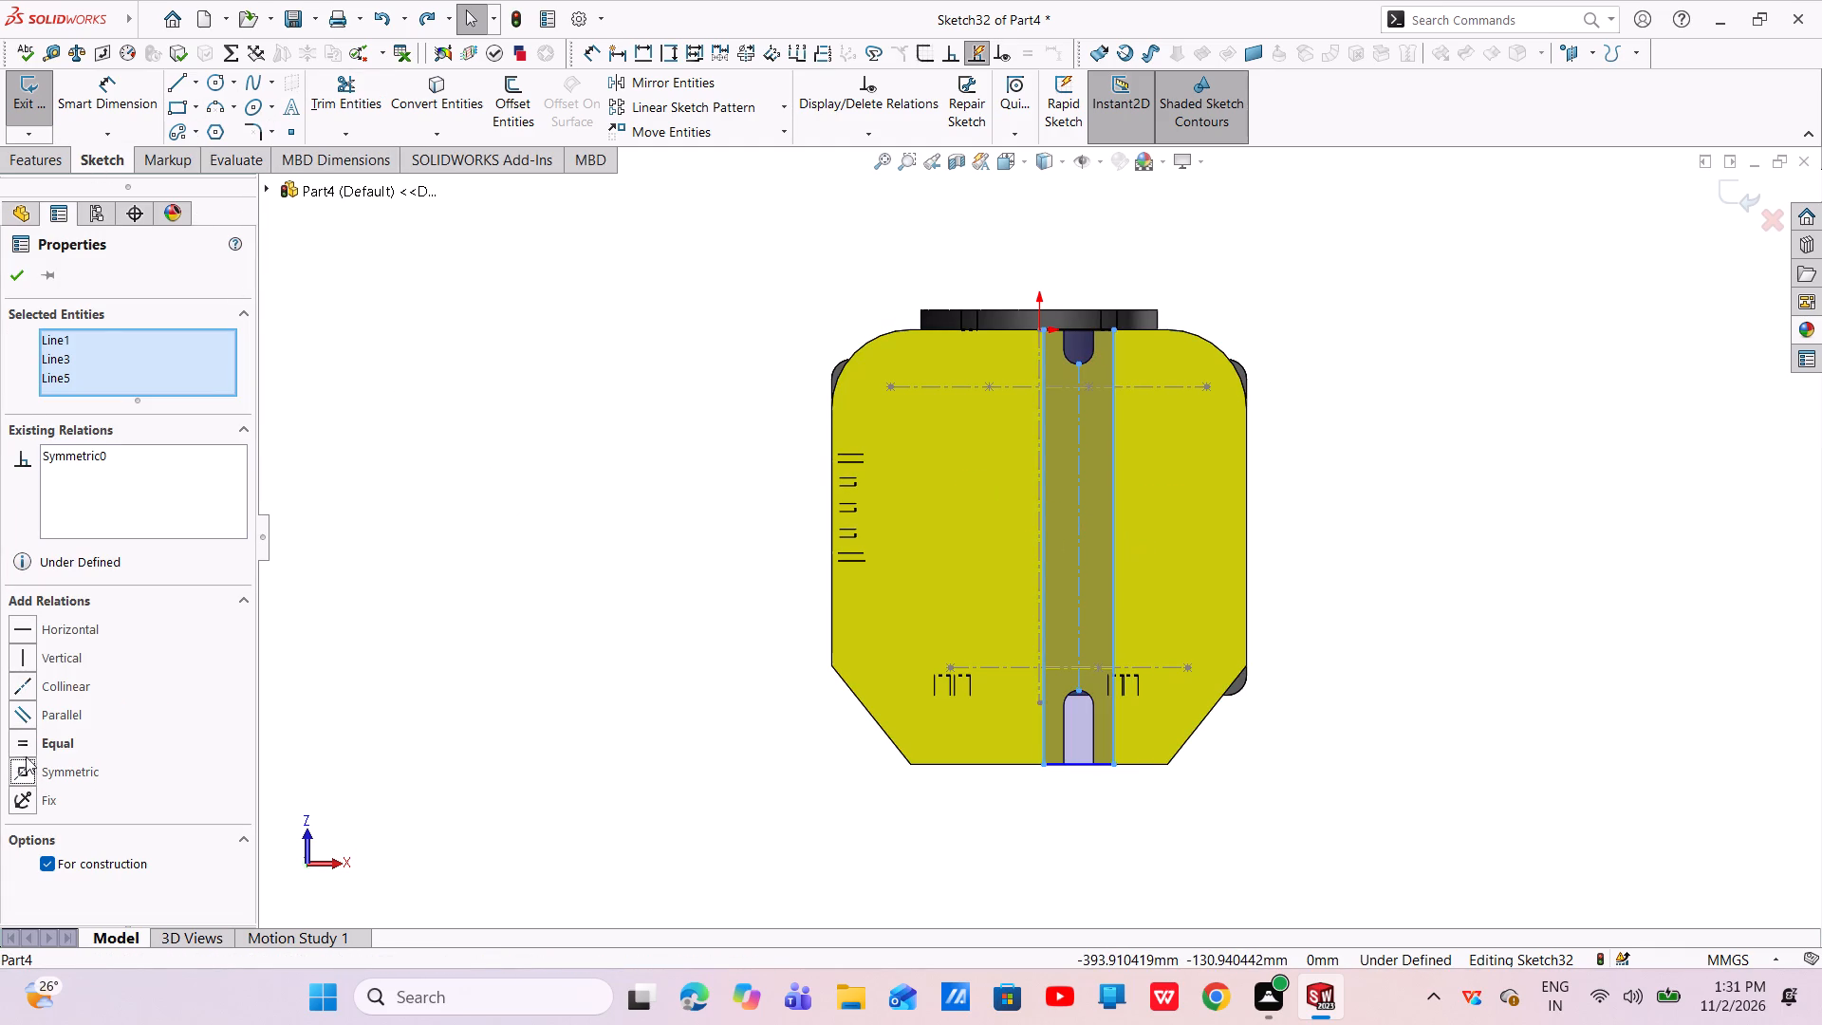
Dimension the full-length rectangle's width between its two long sides as 30 mm.
key("Escape")
key("Escape")
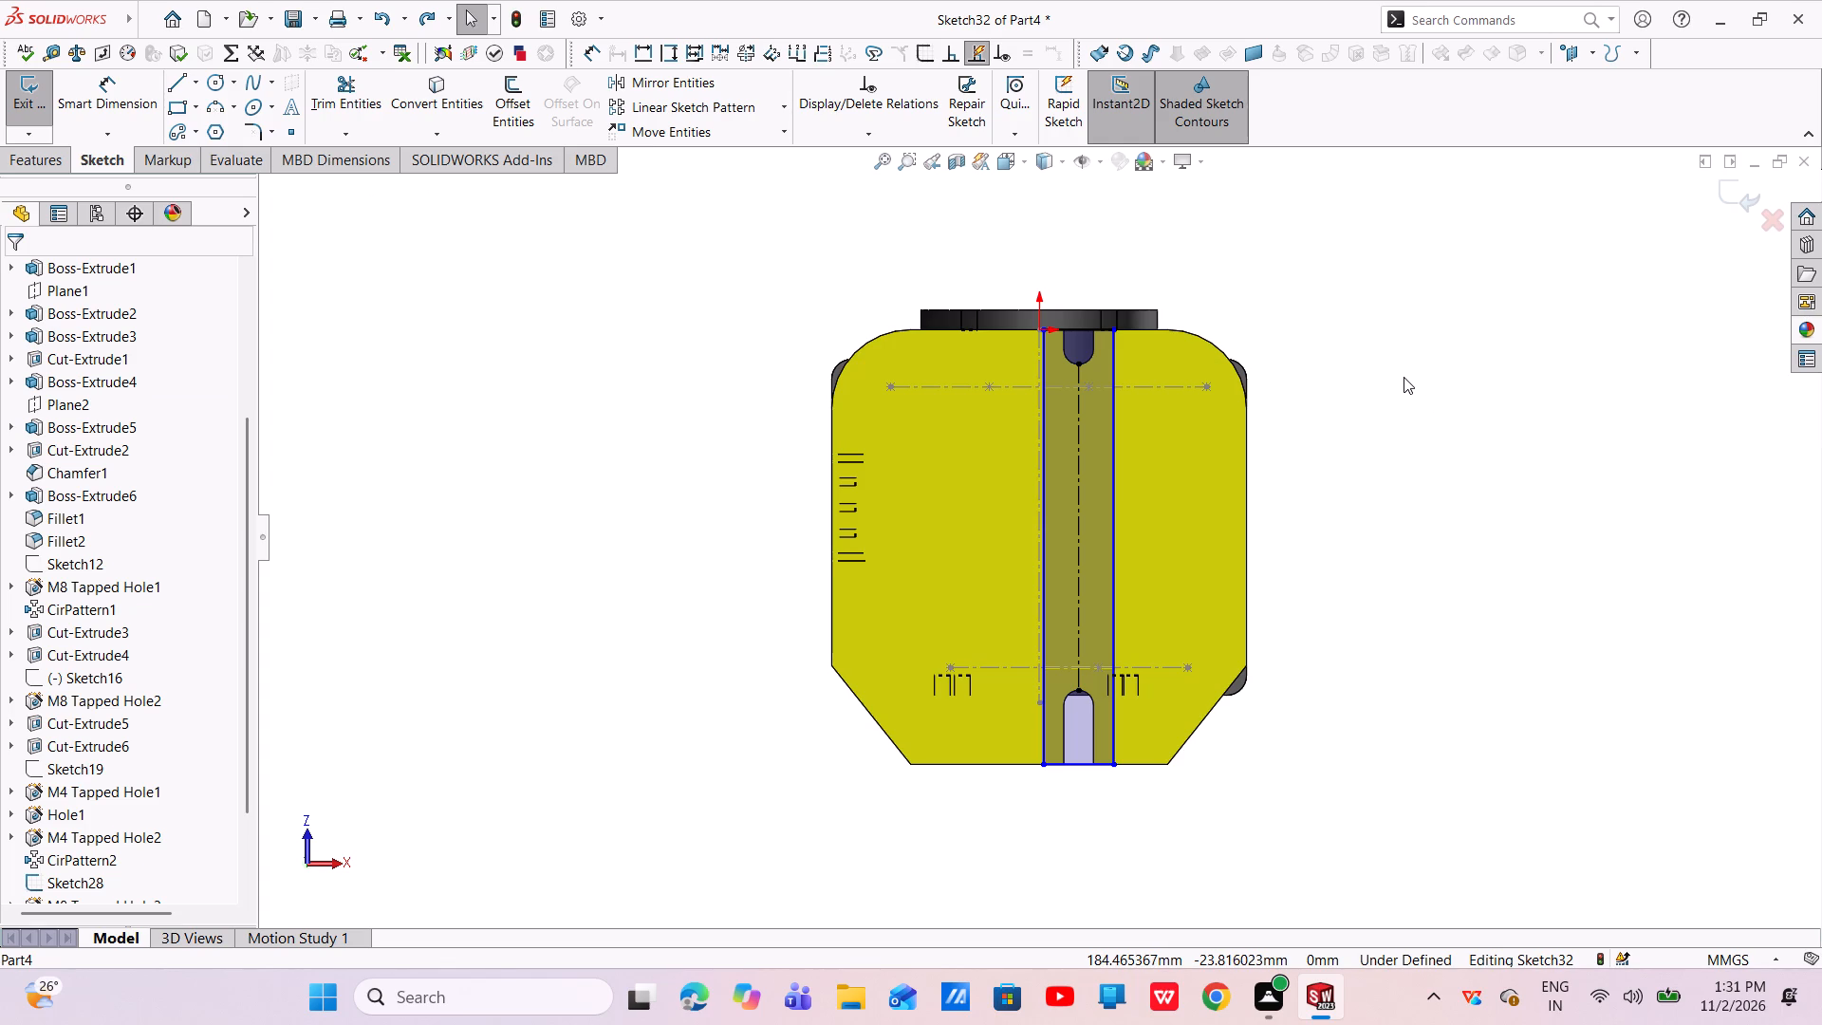
left_click(91, 84)
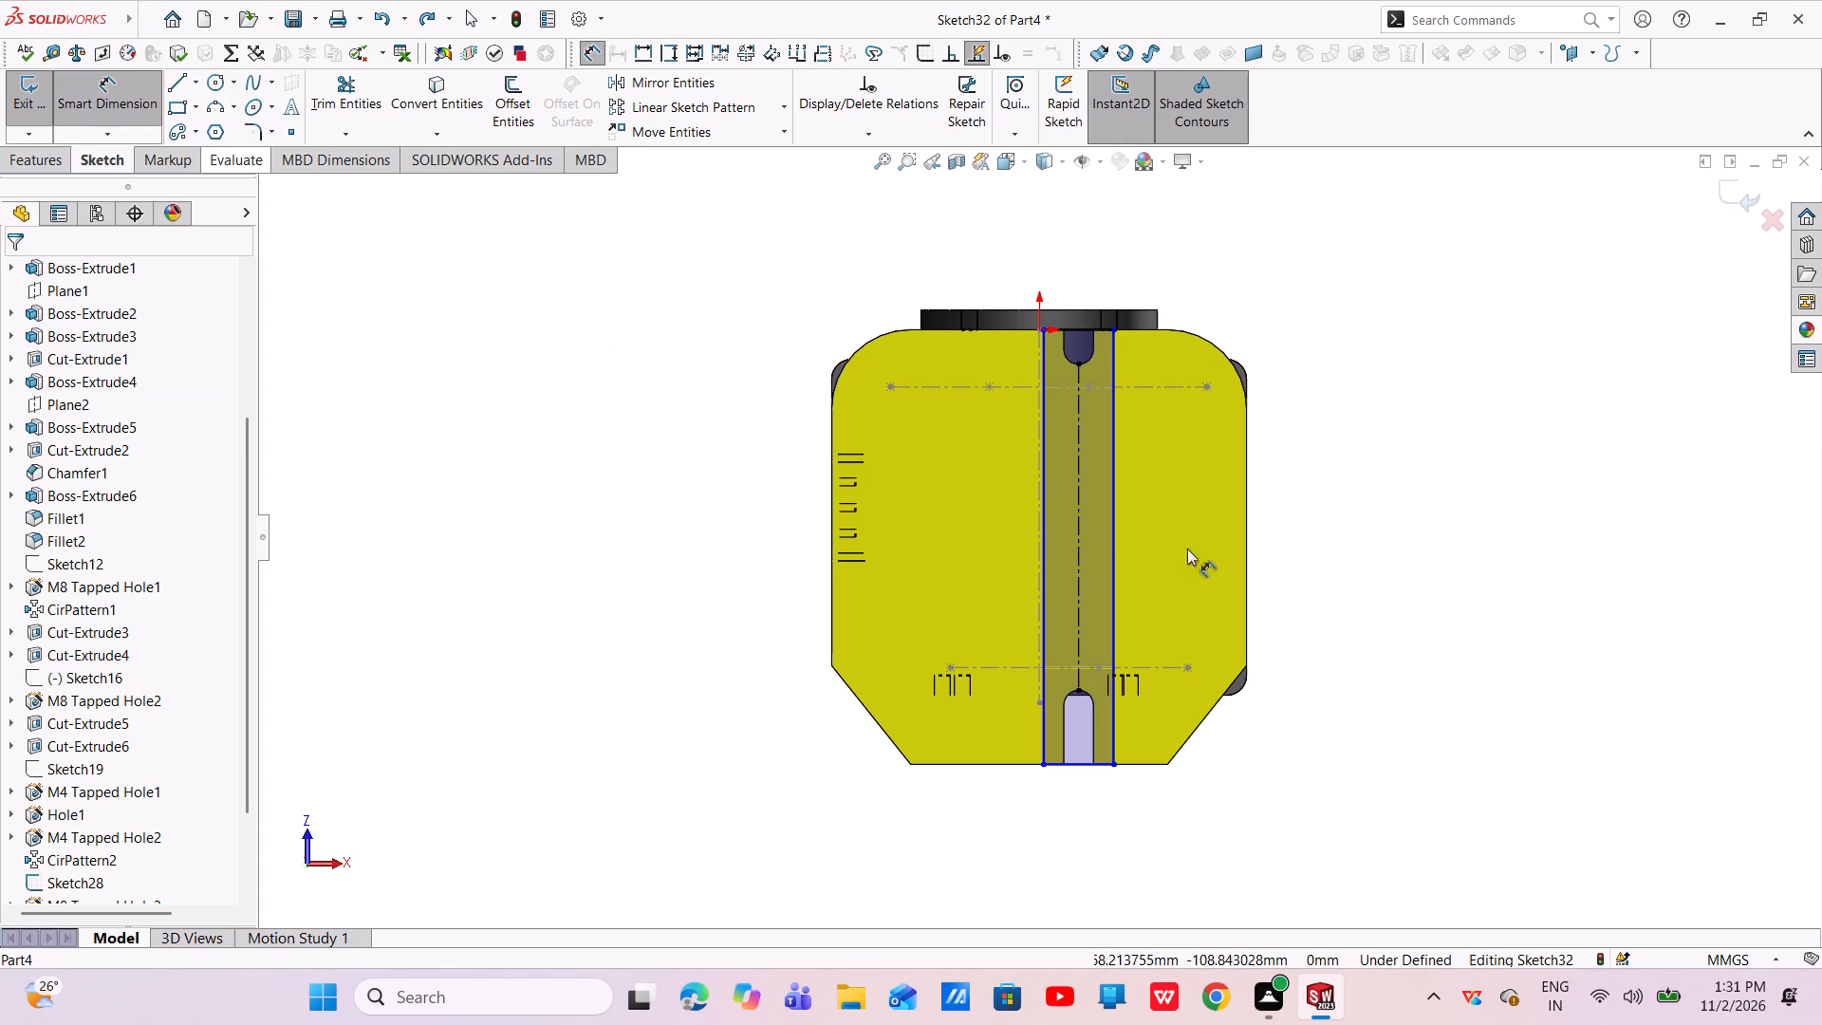
scroll(1140, 537, "down", 7)
left_click(1008, 542)
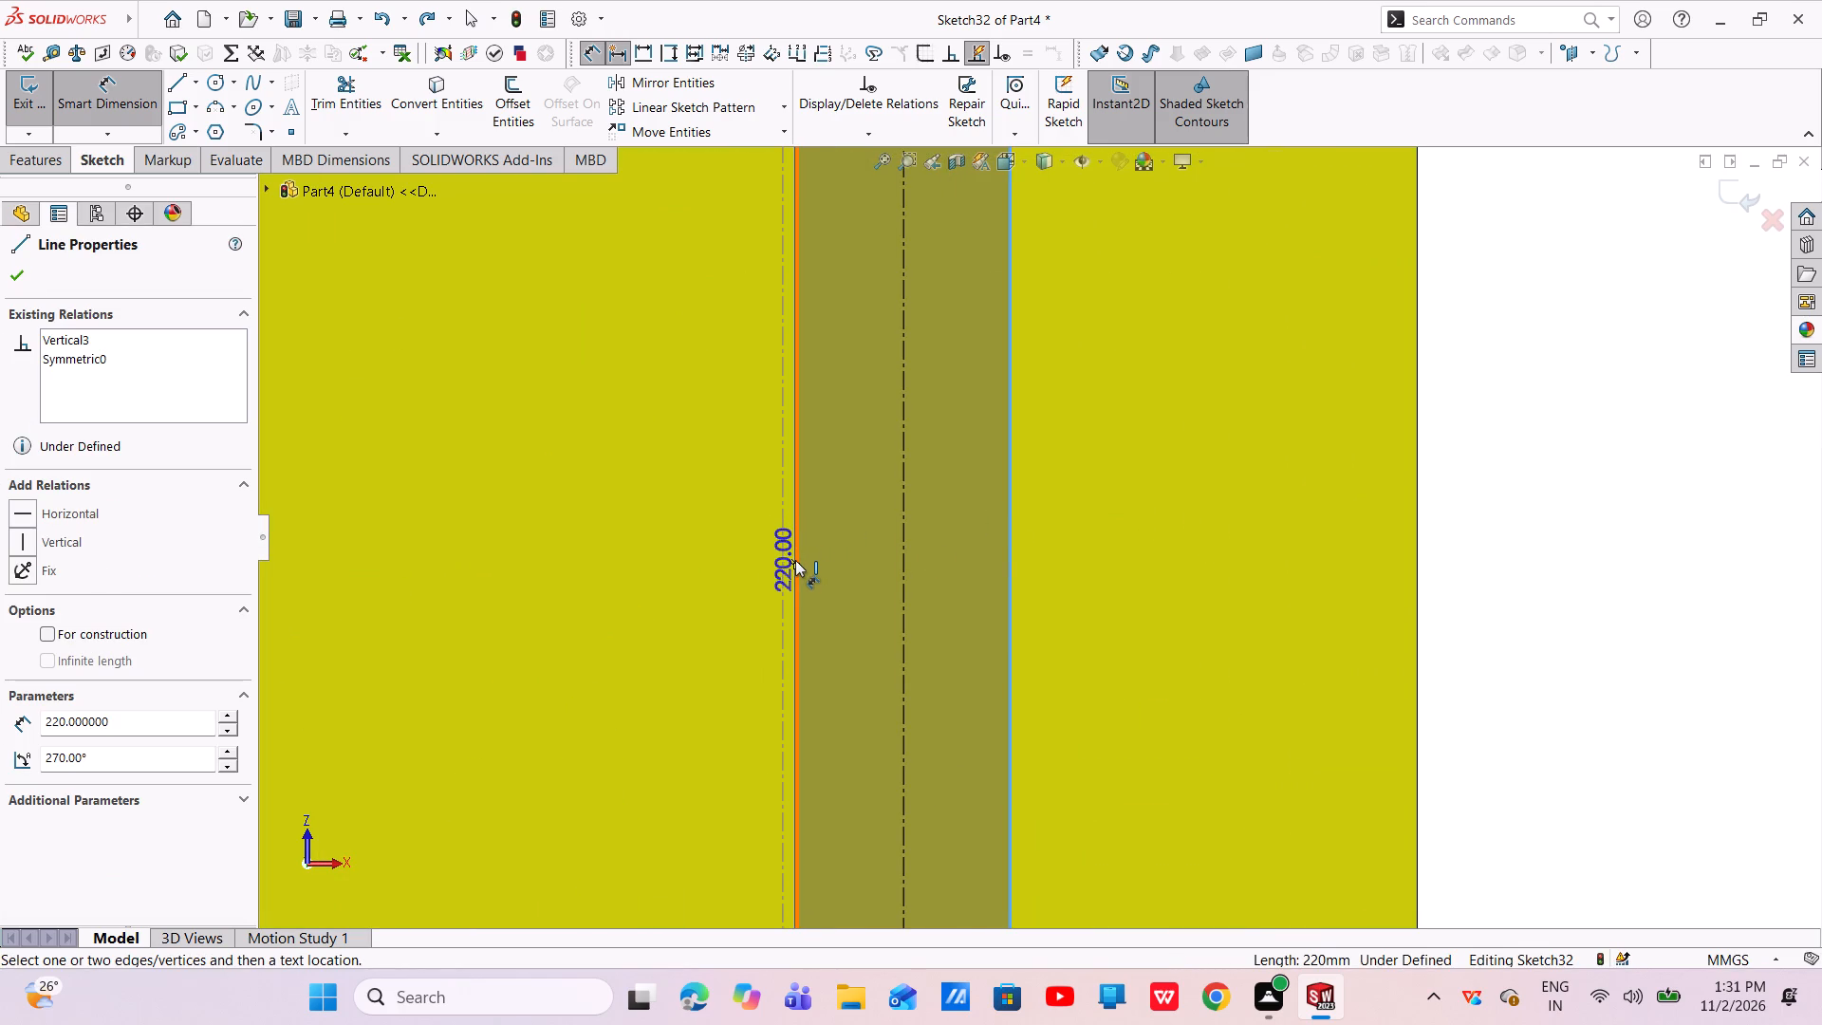
left_click(795, 560)
left_click(1572, 586)
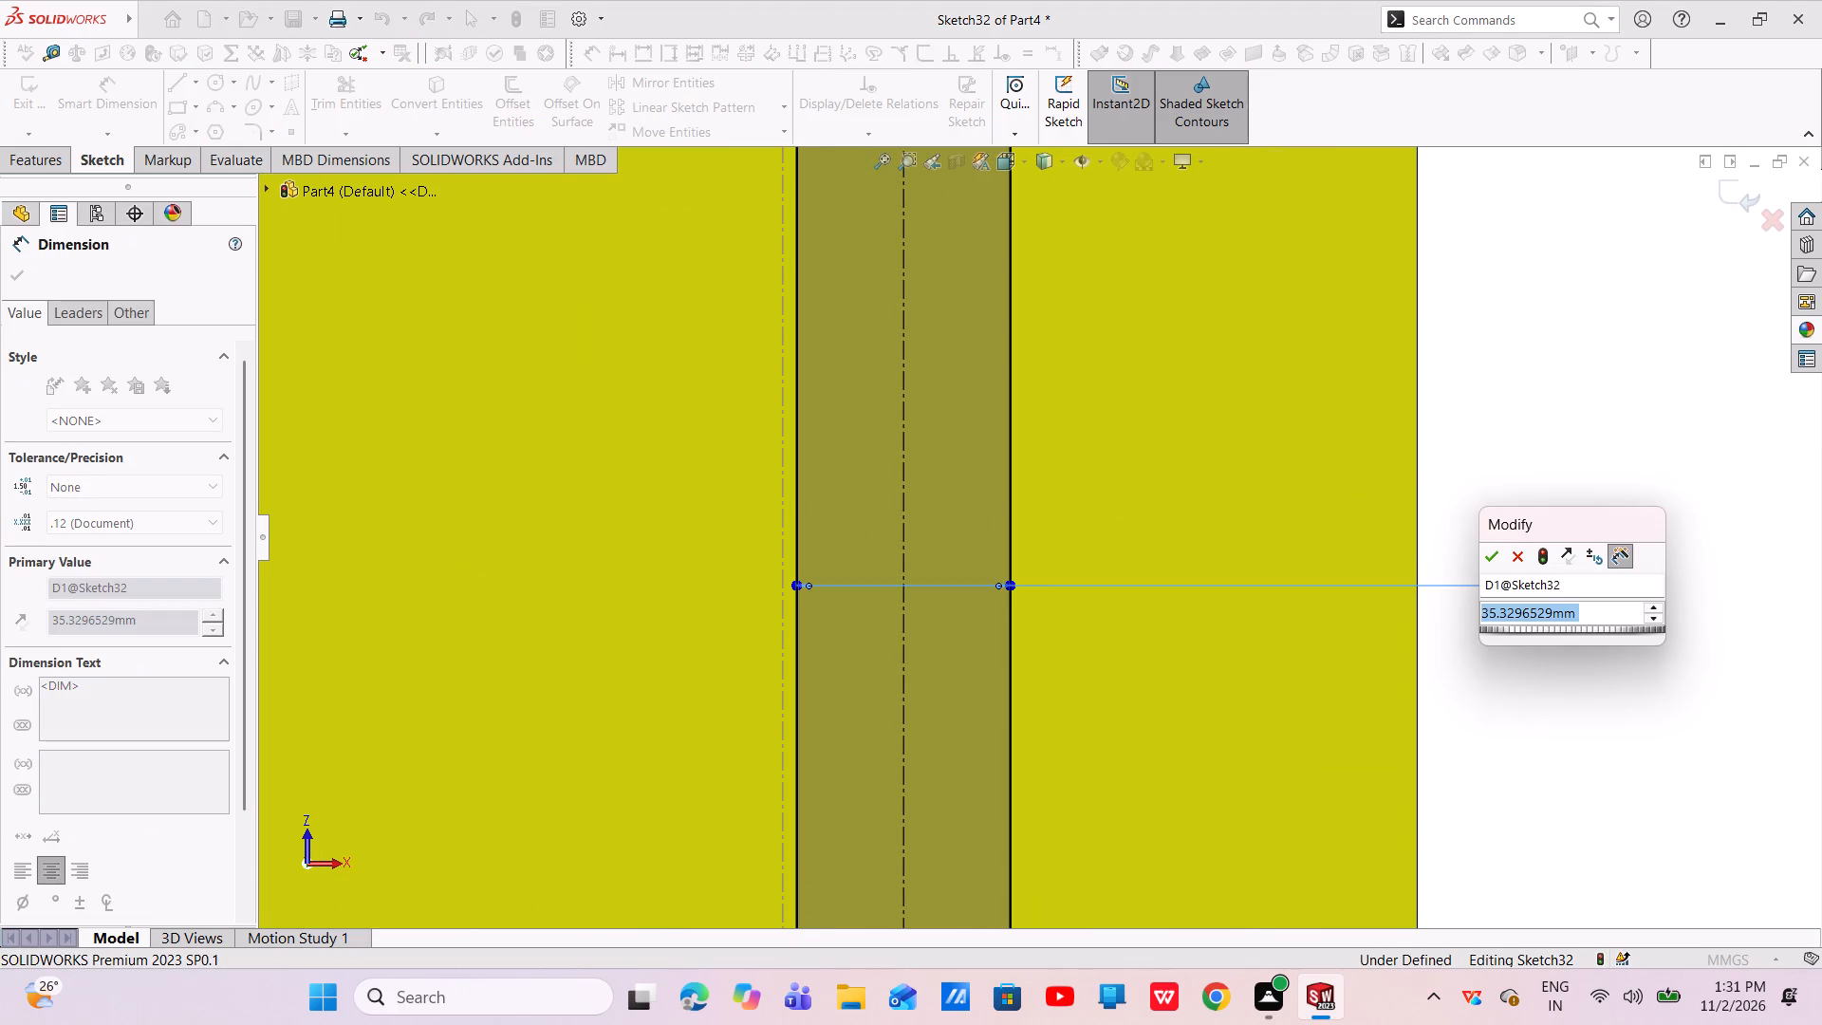
key("BackSpace")
type("30")
key("Return")
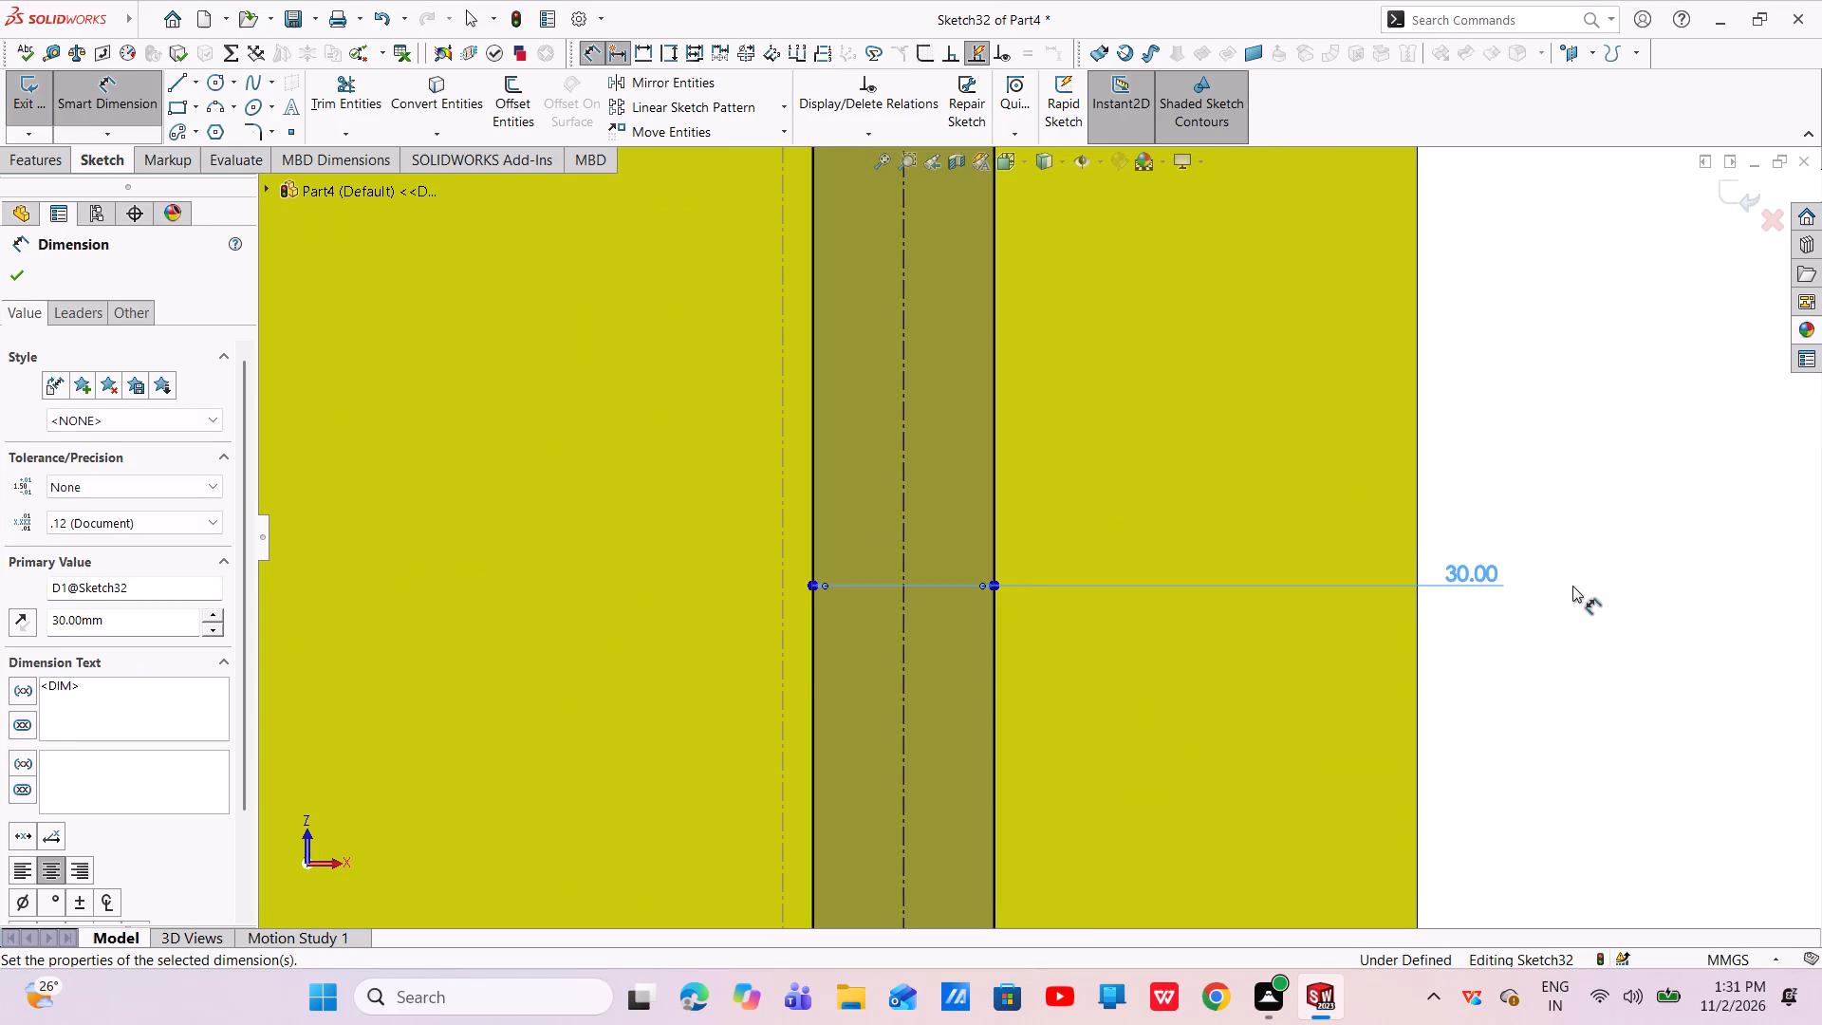
scroll(1101, 514, "up", 4)
left_click(1545, 559)
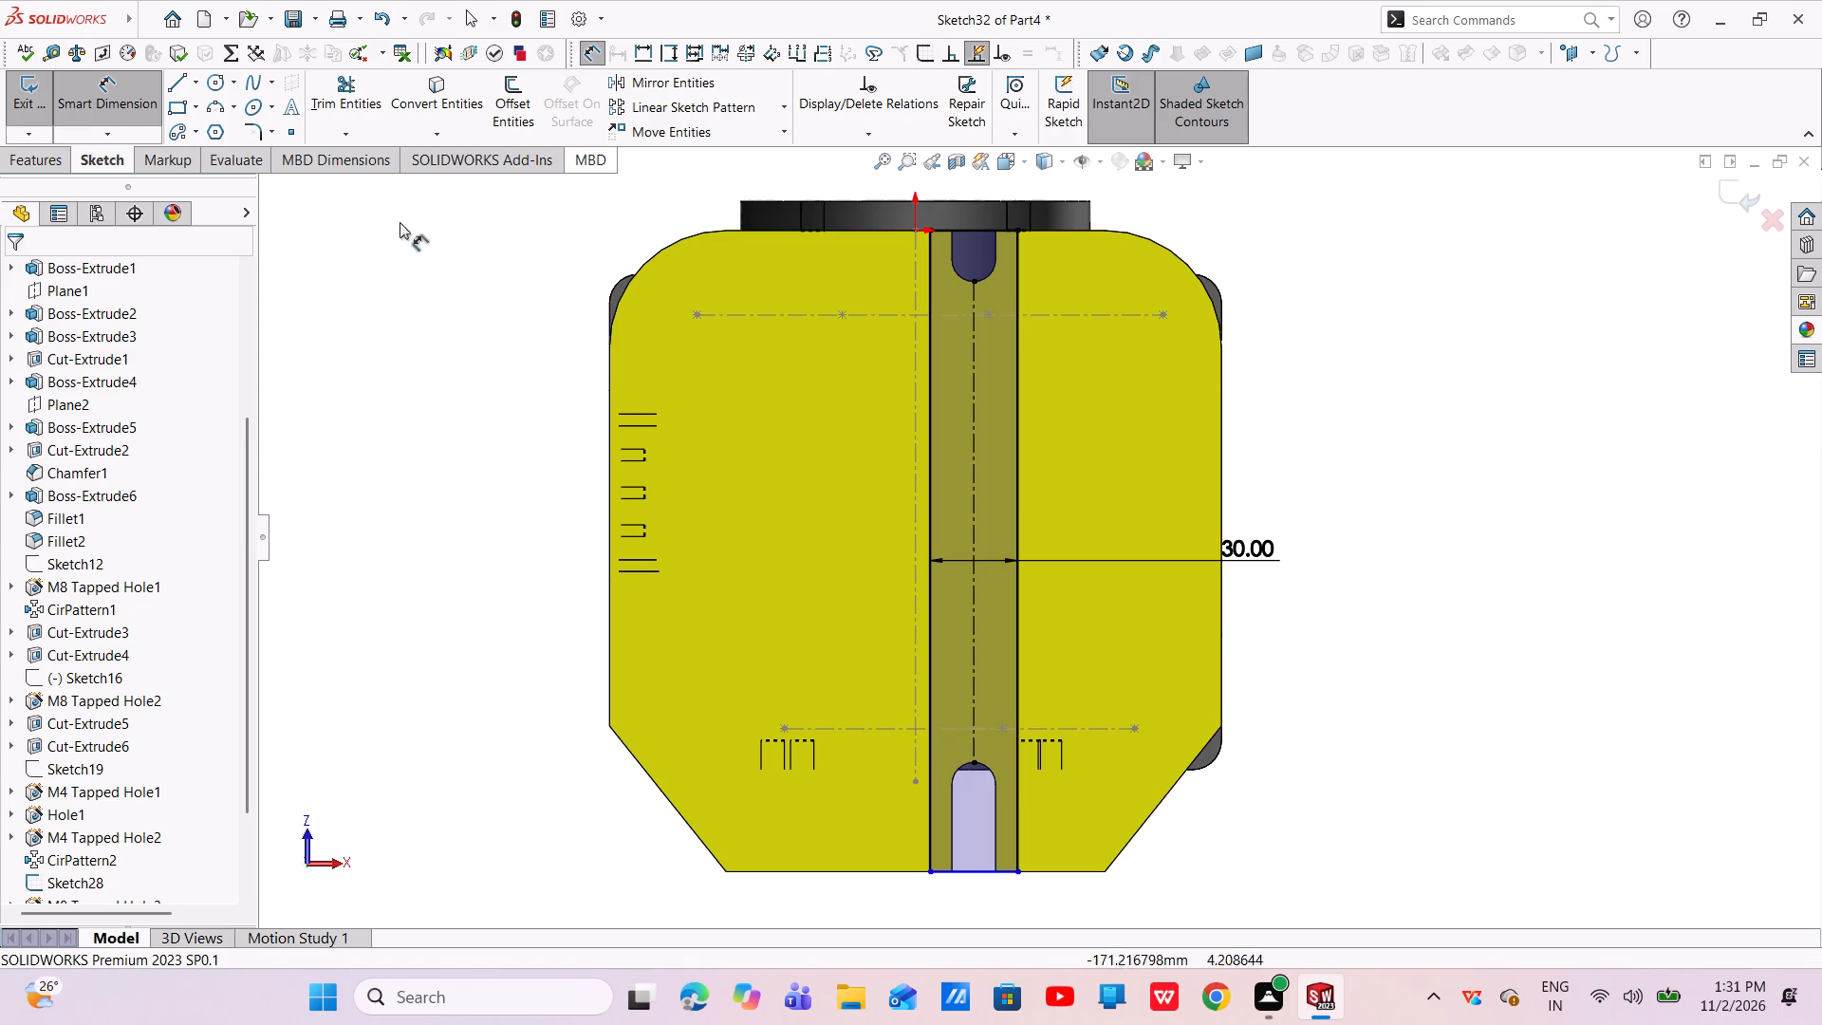
Extrude-cut the rectangle sketch into the base with a blind depth of 4 mm.
left_click(41, 160)
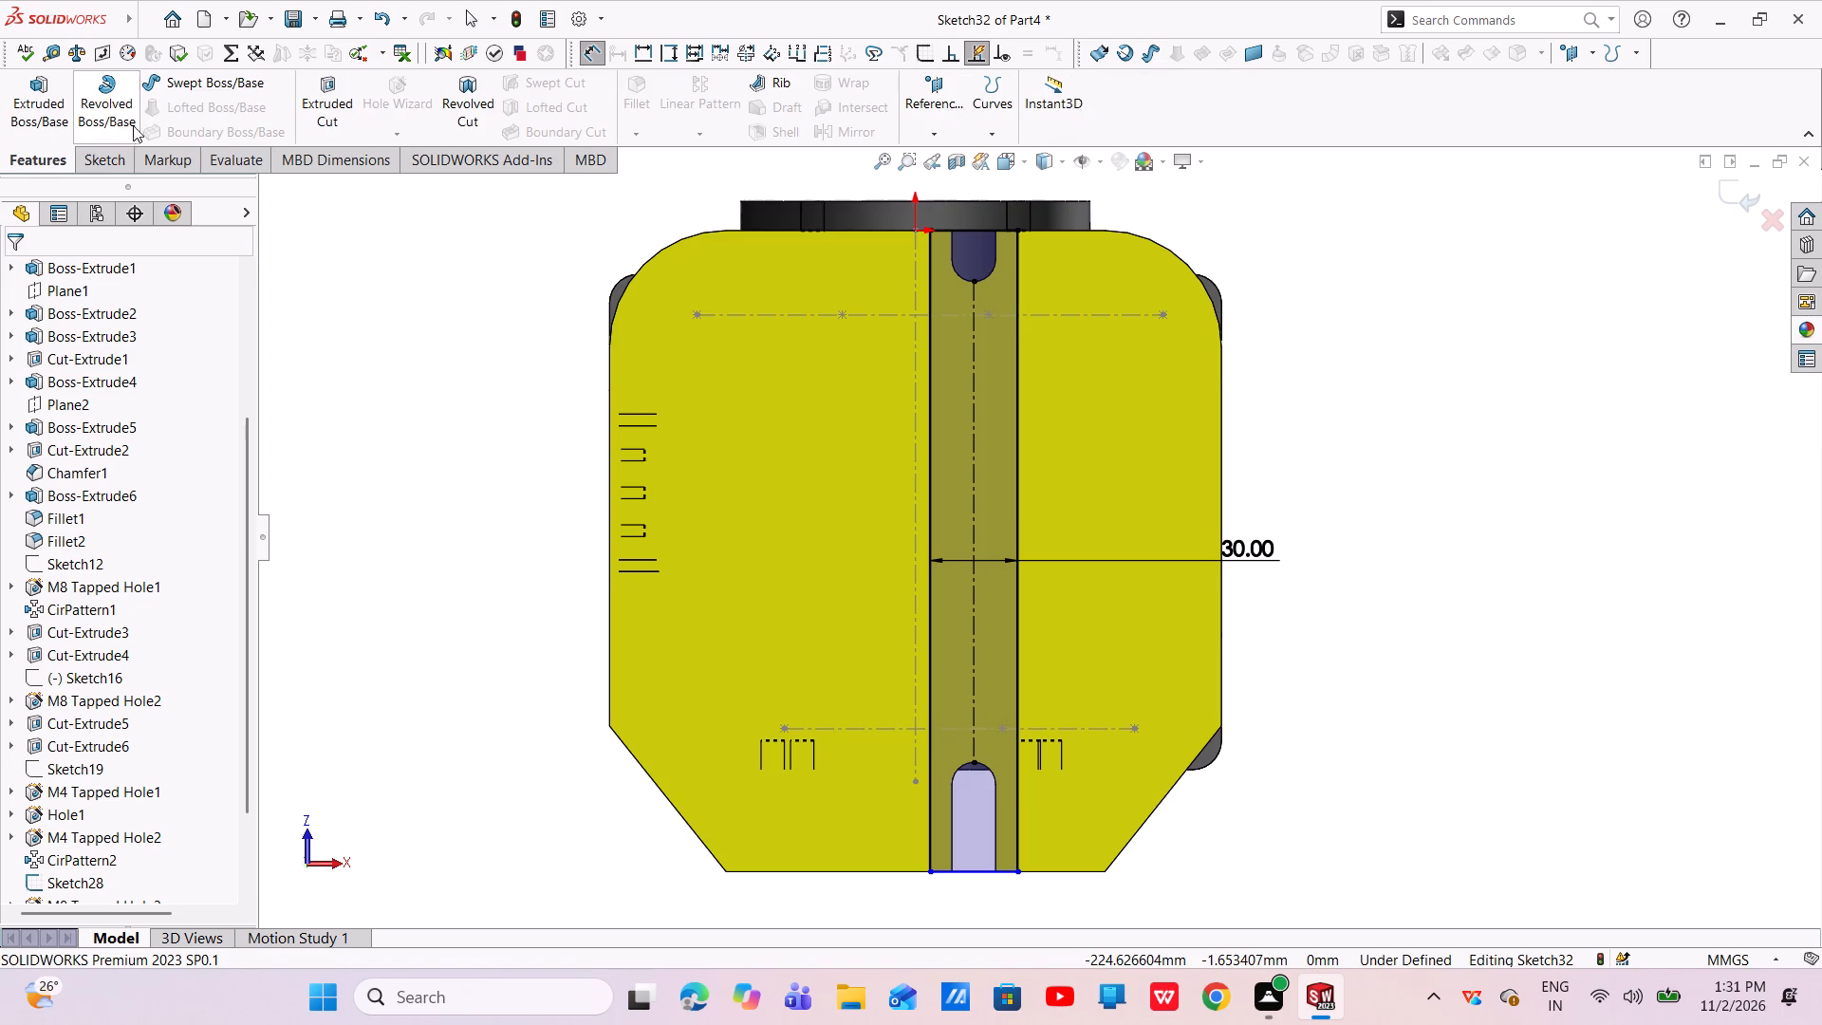
left_click(325, 102)
middle_click_drag(1026, 556, 976, 523)
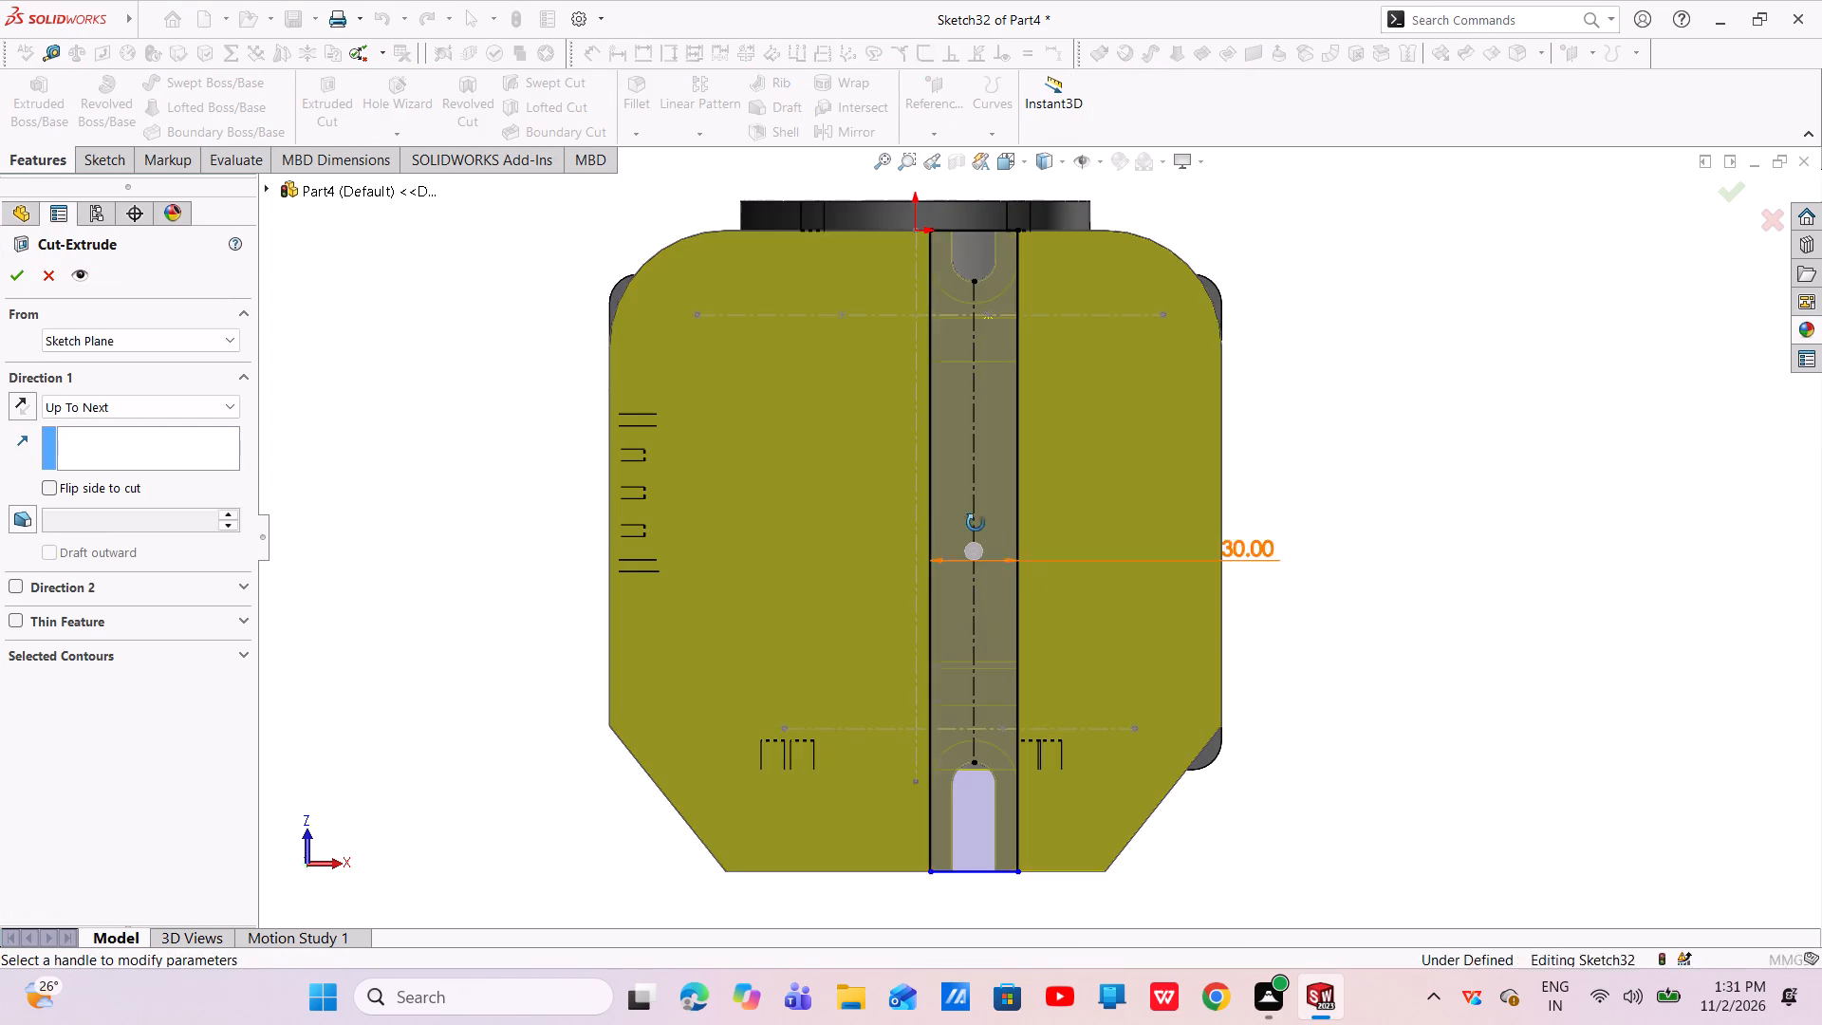
middle_click_drag(976, 523, 845, 637)
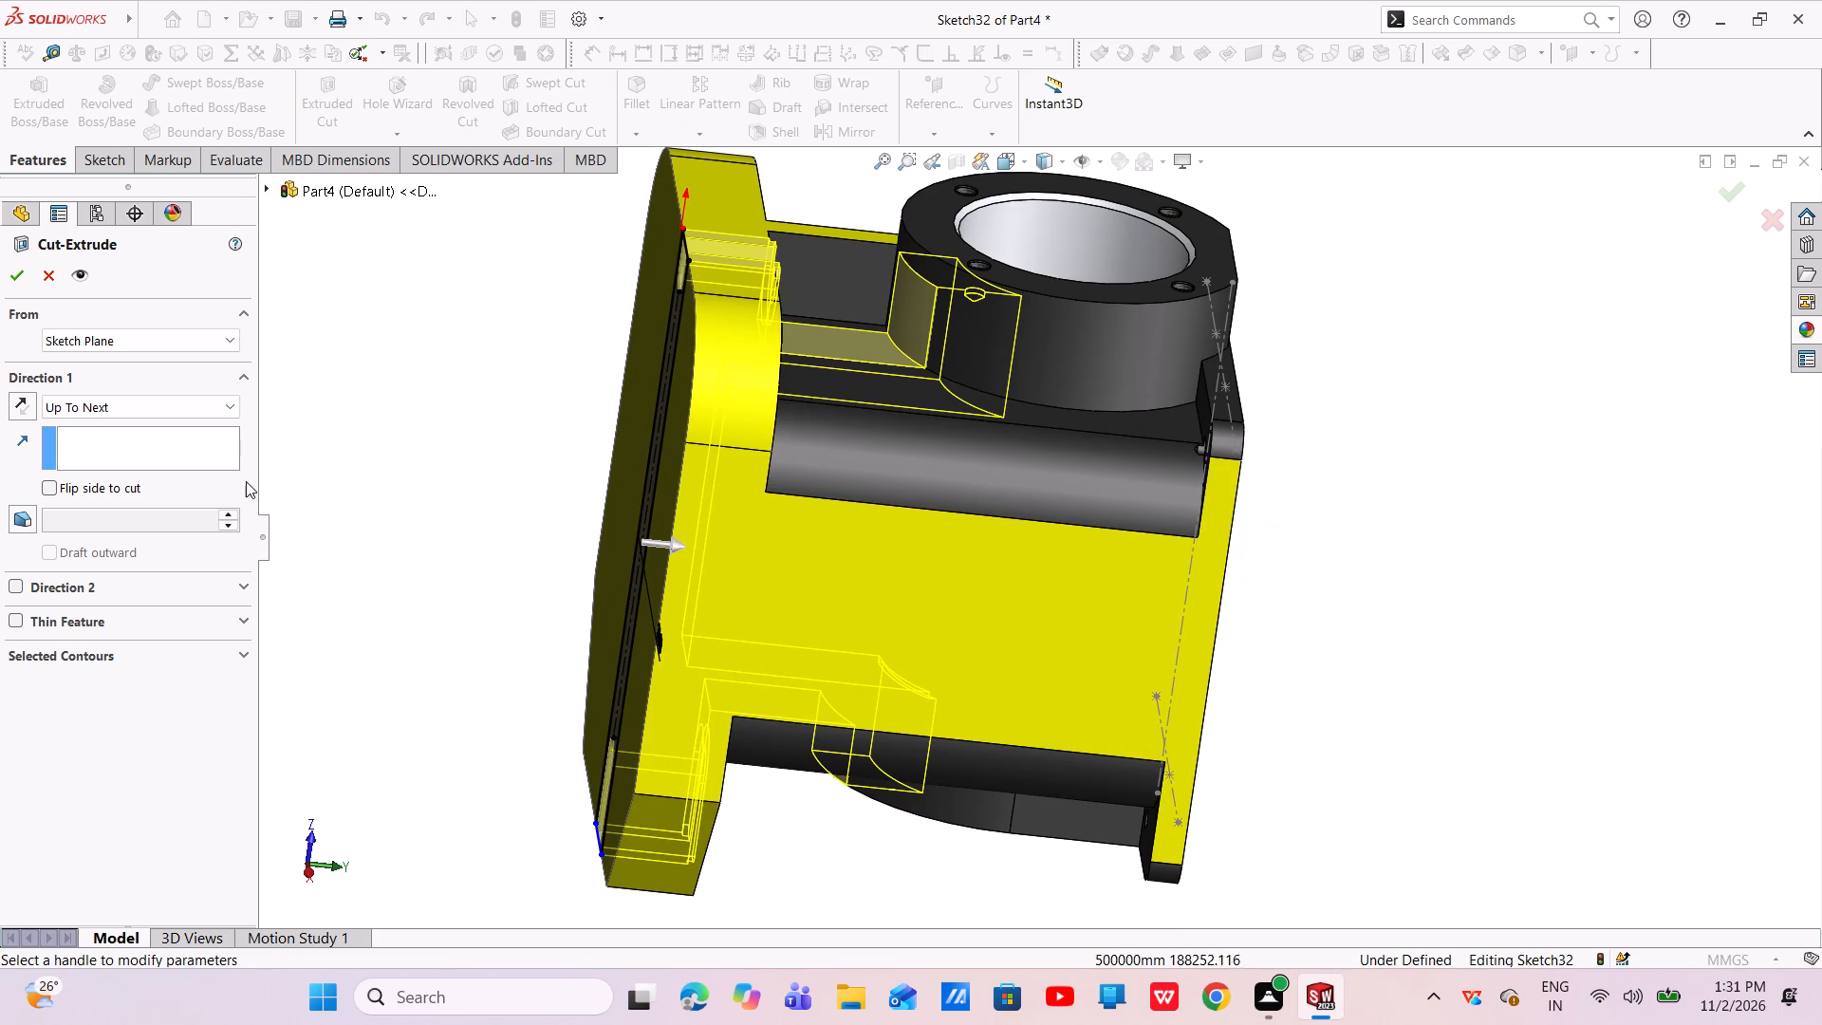
left_click(123, 400)
left_click(99, 428)
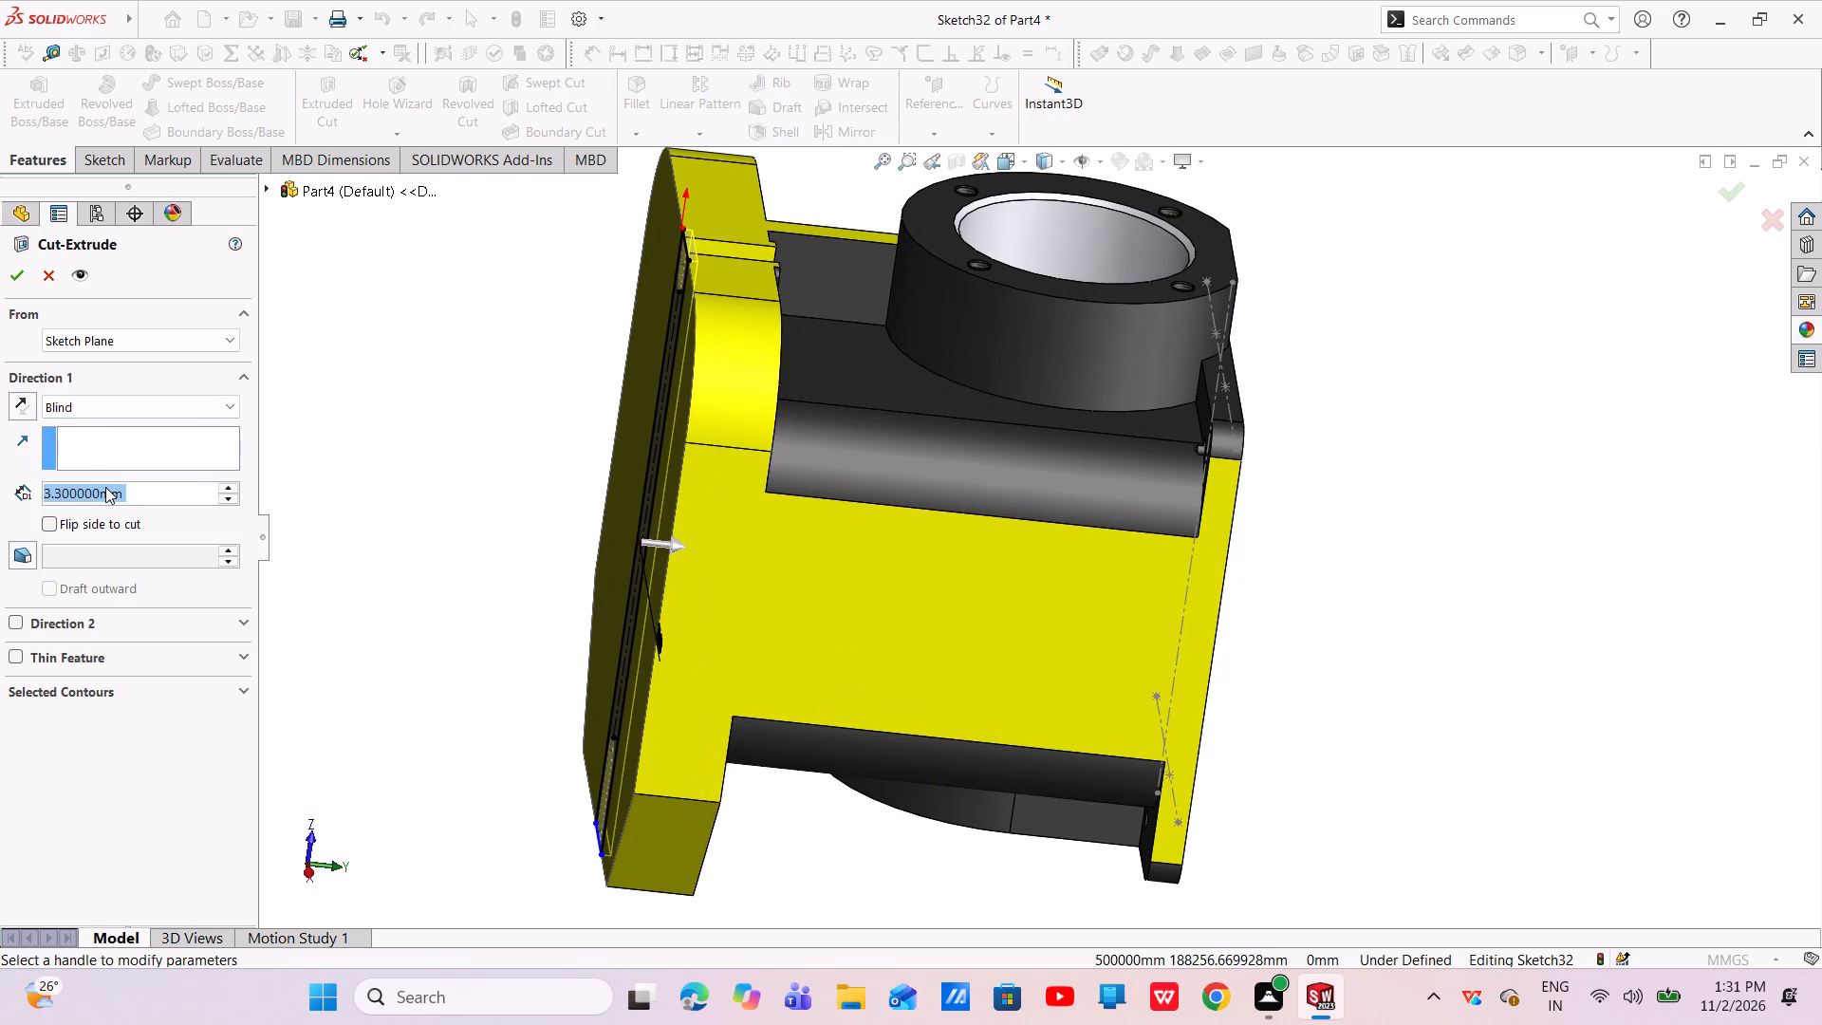
key("BackSpace")
key("4")
key("Return")
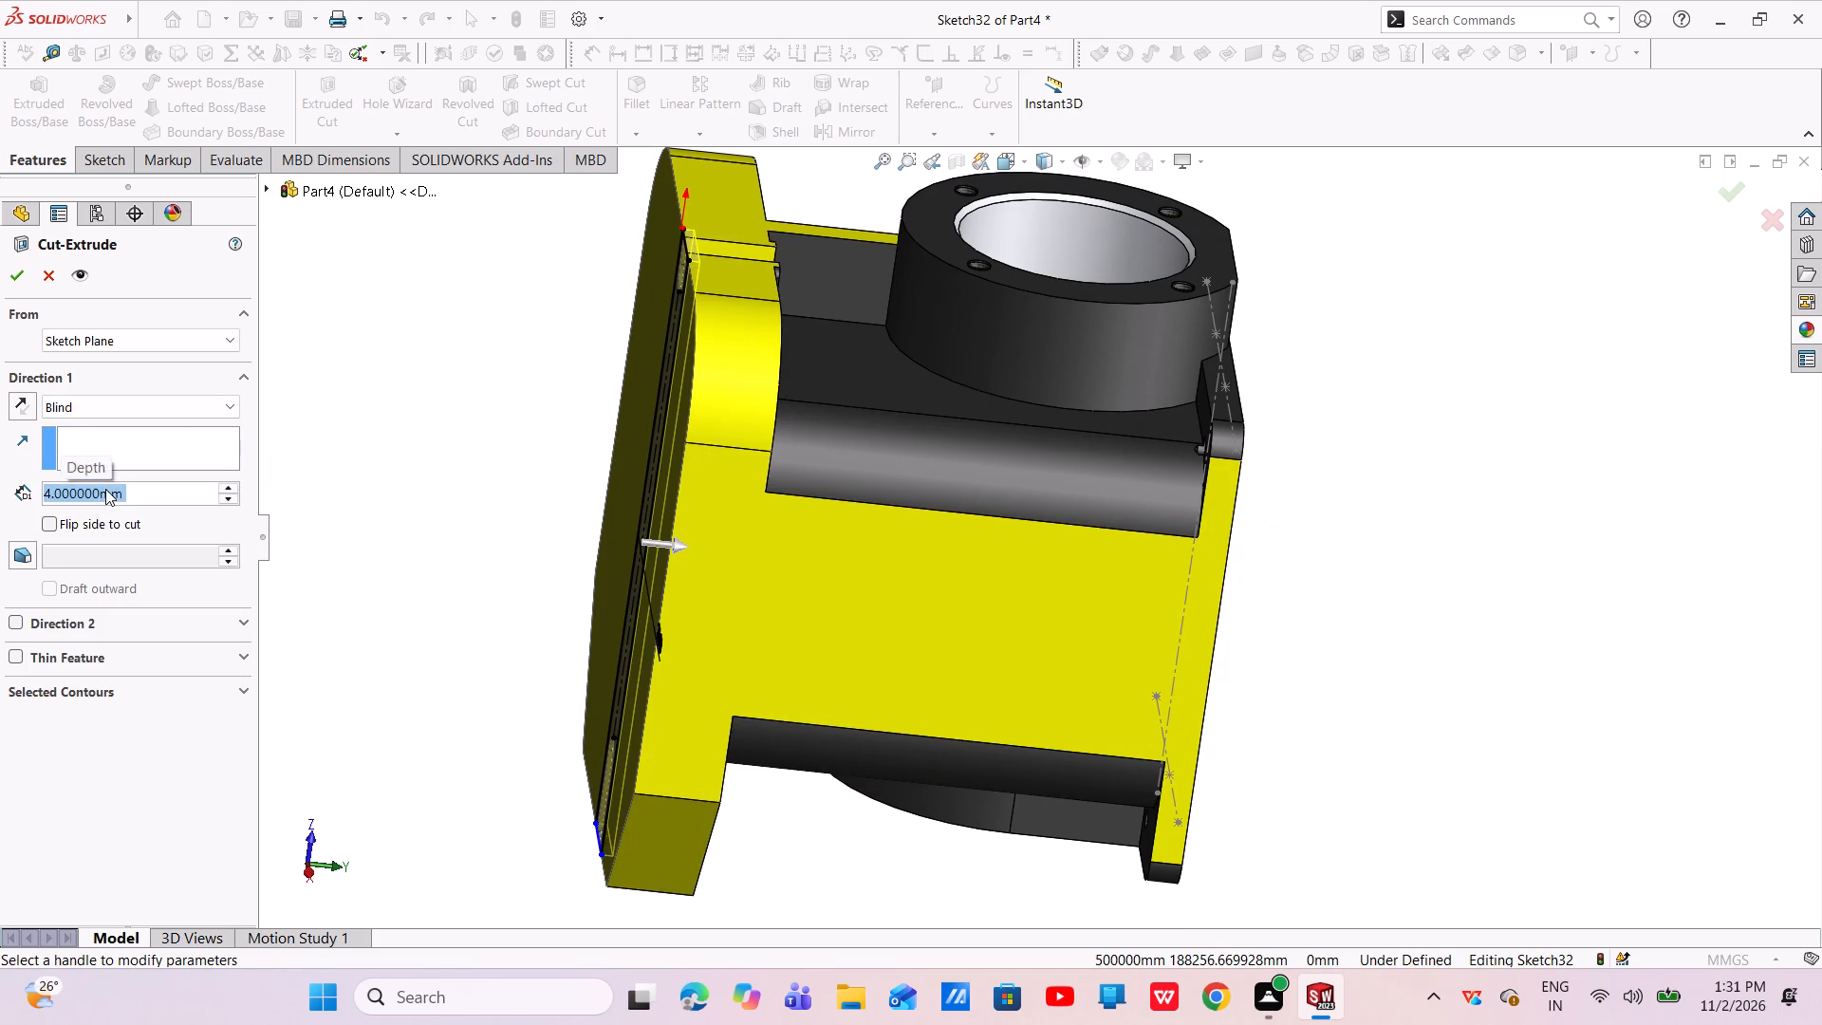
left_click(9, 277)
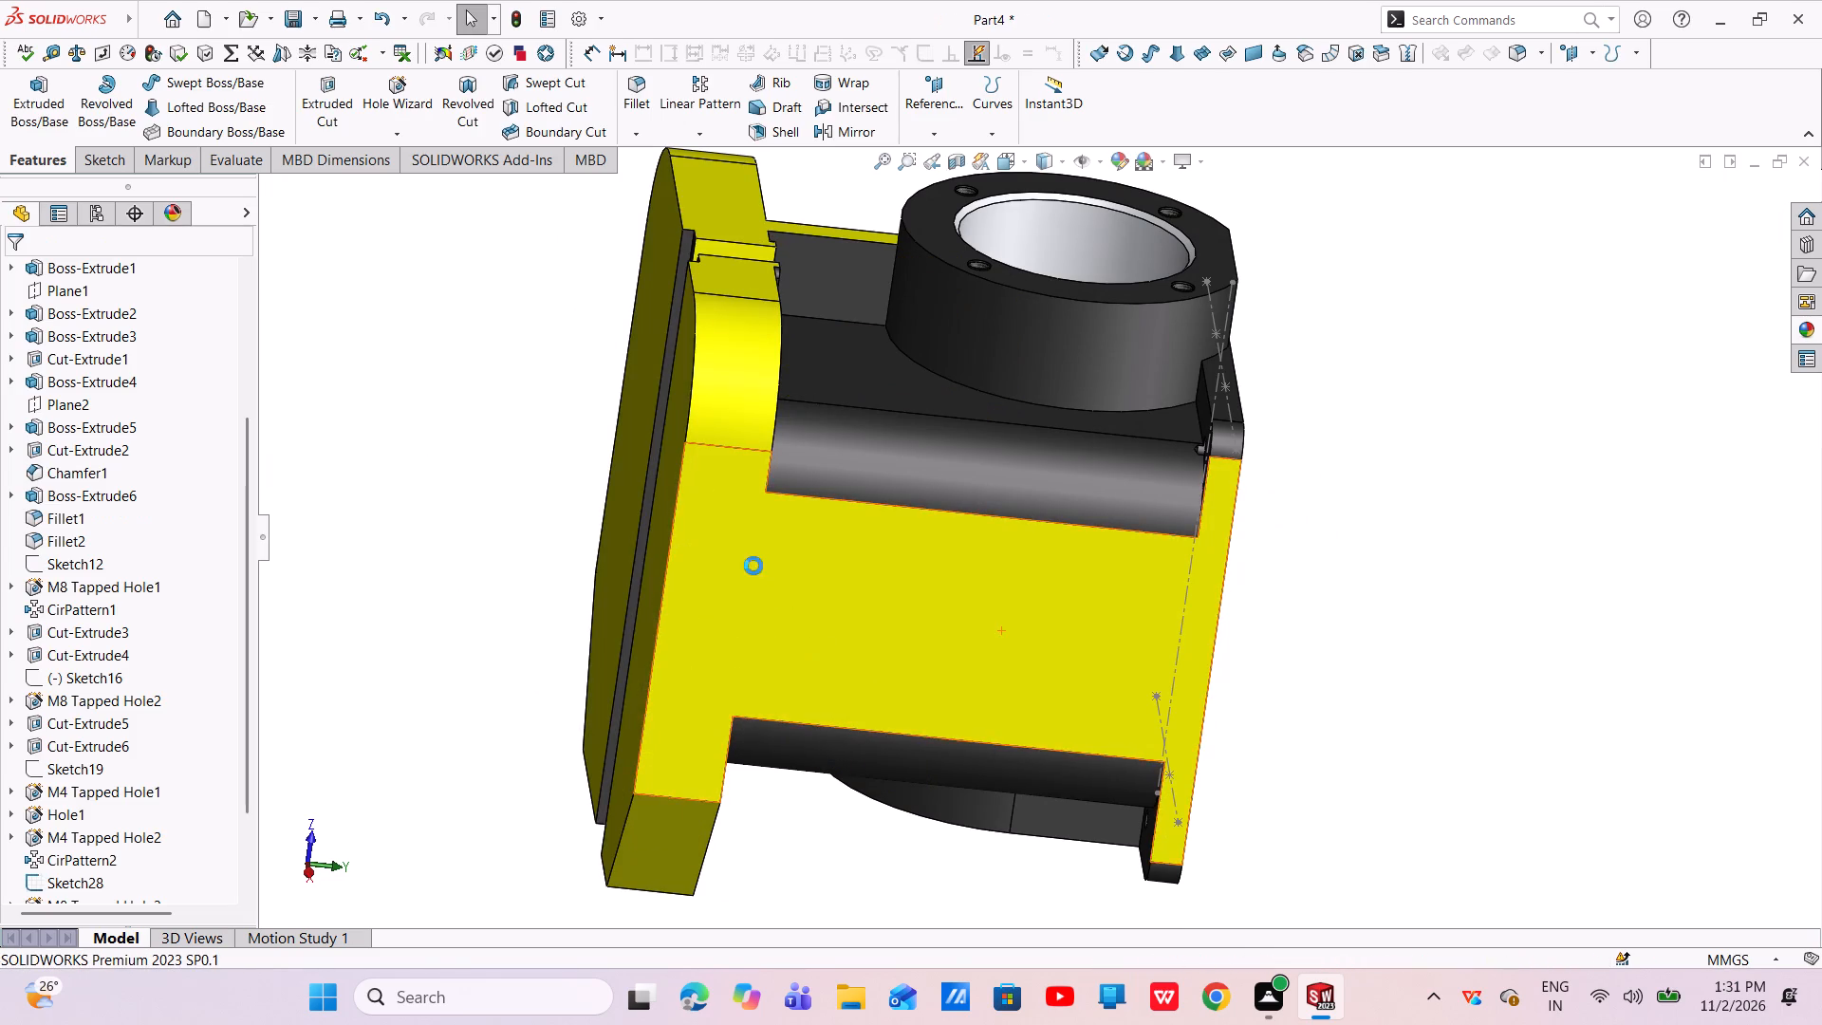
Inspect the new channel across the base's underside from several angles and locate its cut in the feature list.
scroll(753, 566, "down", 4)
middle_click_drag(690, 575, 805, 625)
scroll(532, 602, "up", 6)
scroll(720, 533, "down", 5)
middle_click_drag(900, 554, 902, 441)
scroll(930, 453, "up", 5)
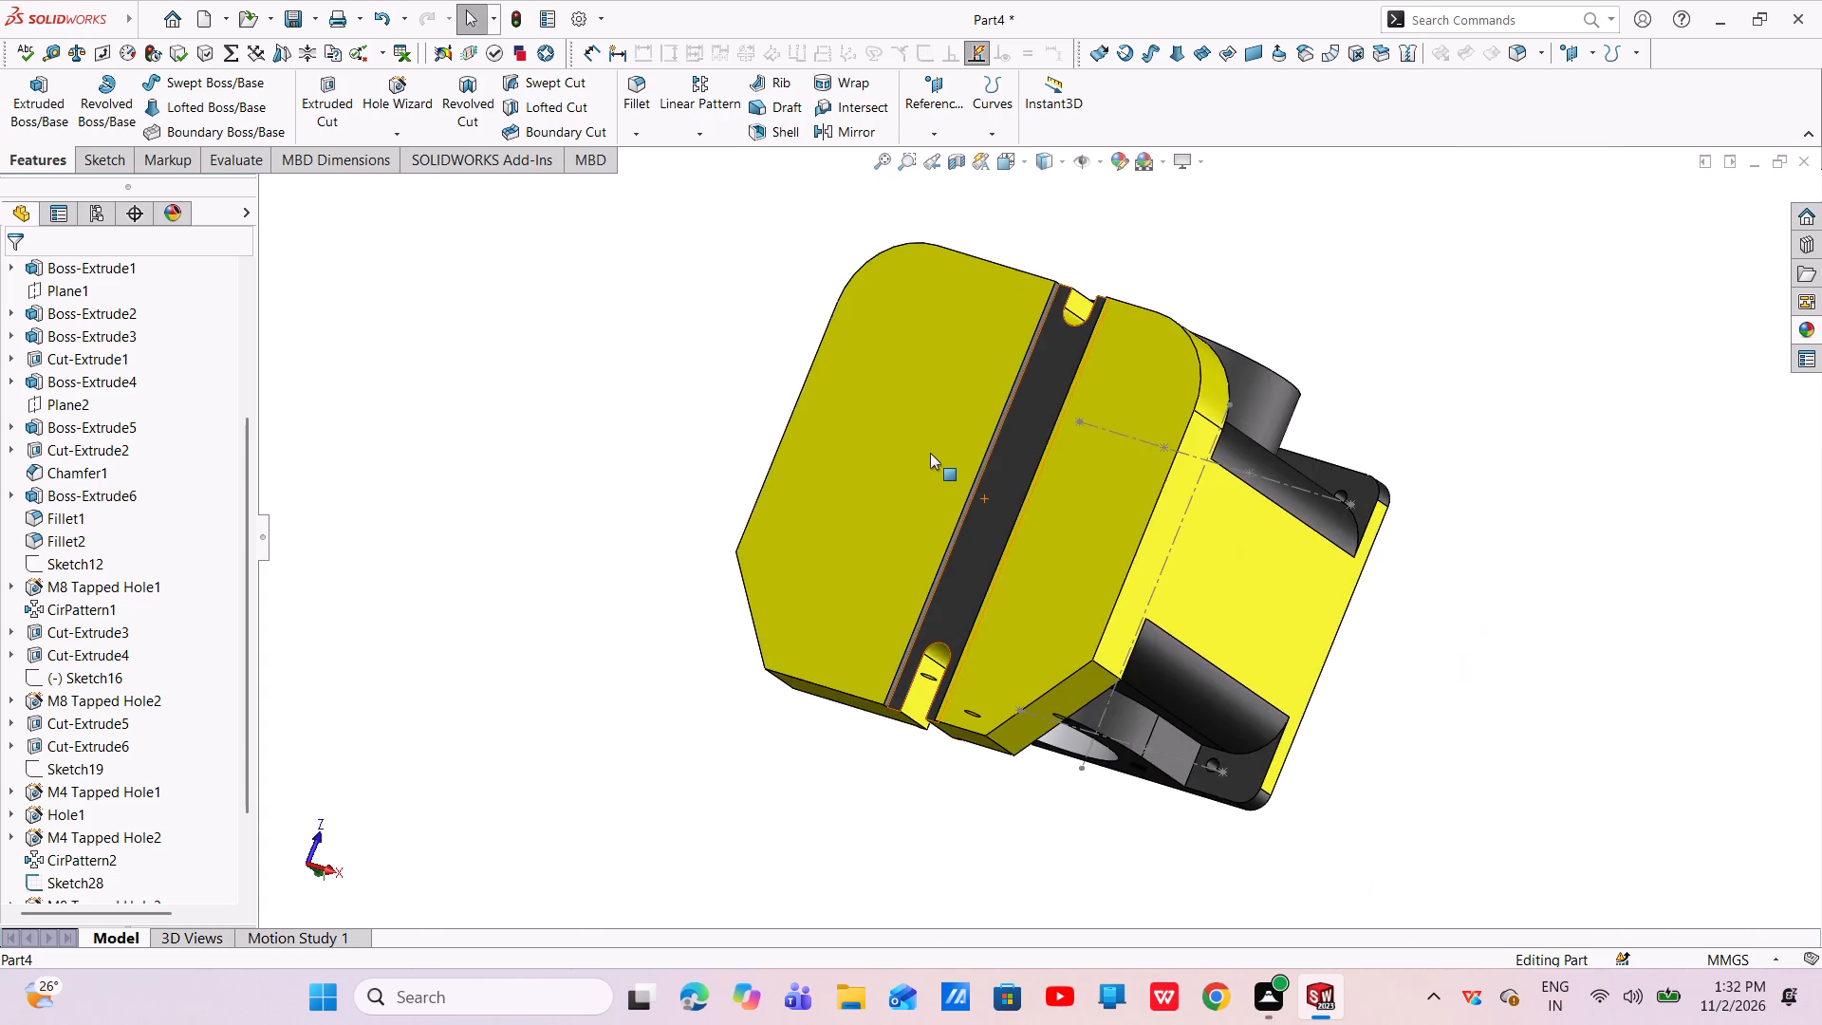
middle_click_drag(930, 454, 963, 794)
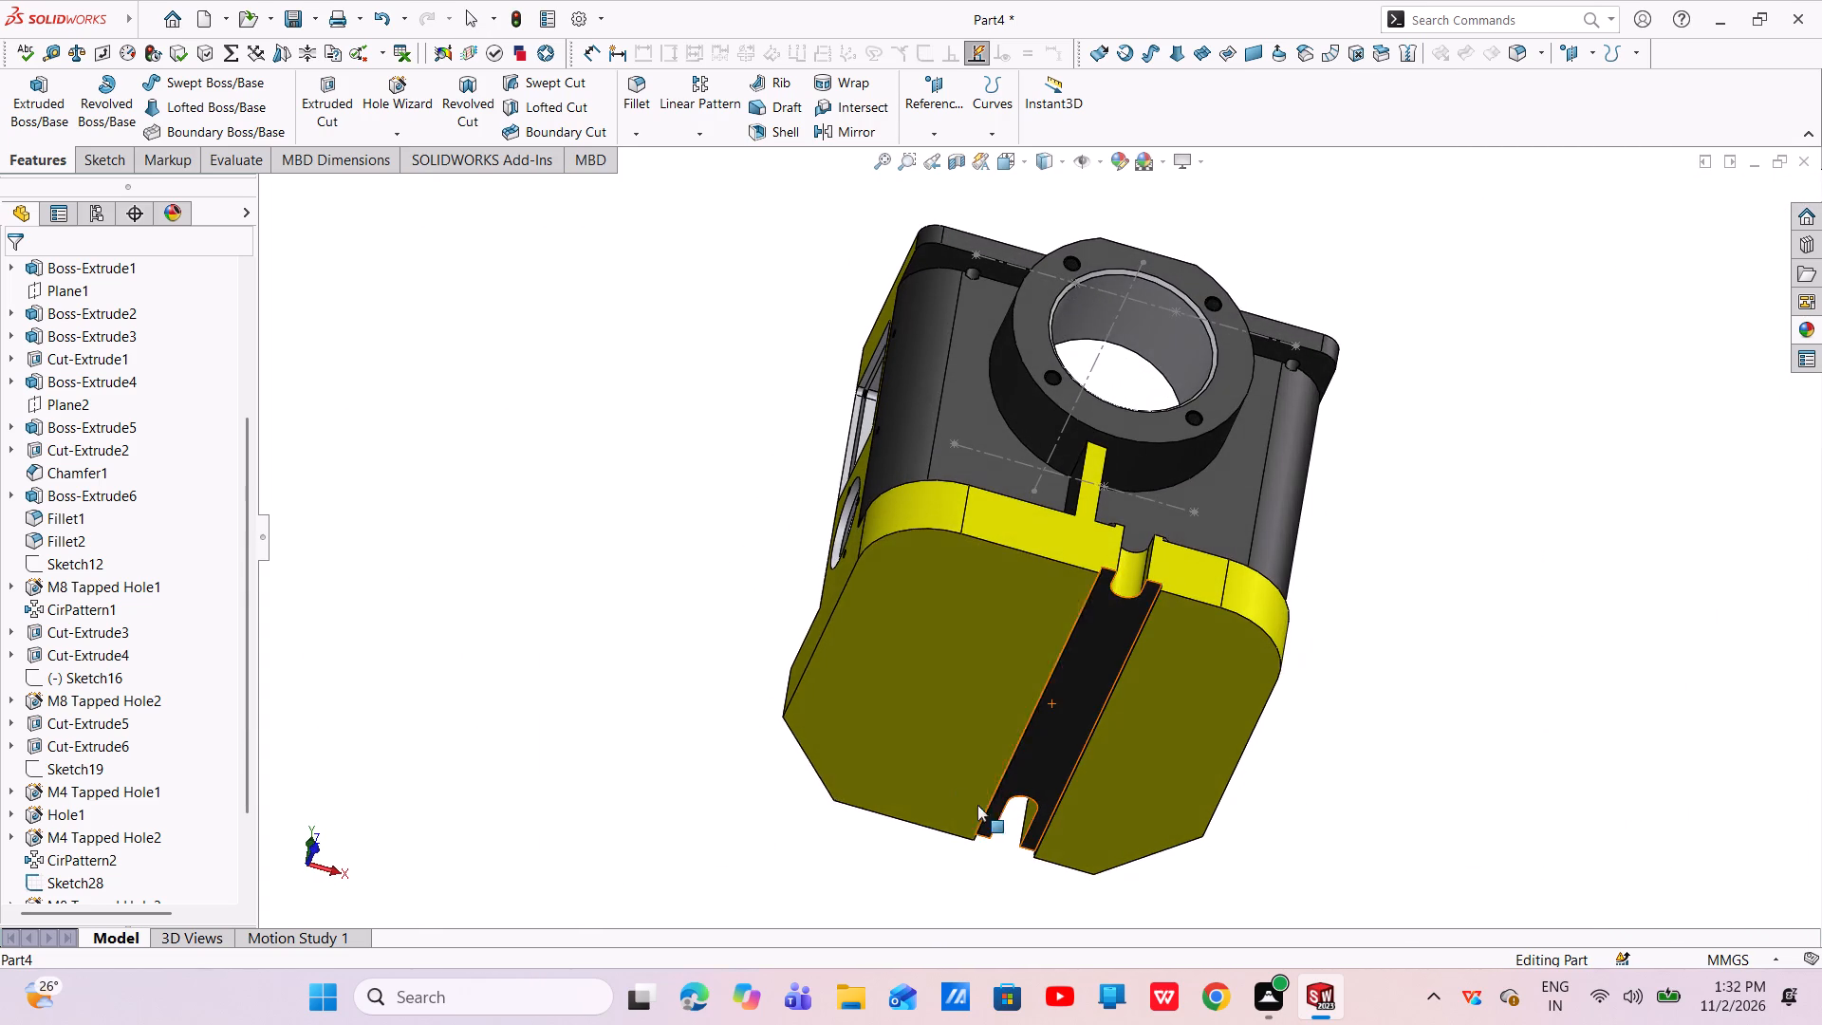
middle_click_drag(1101, 685, 1013, 888)
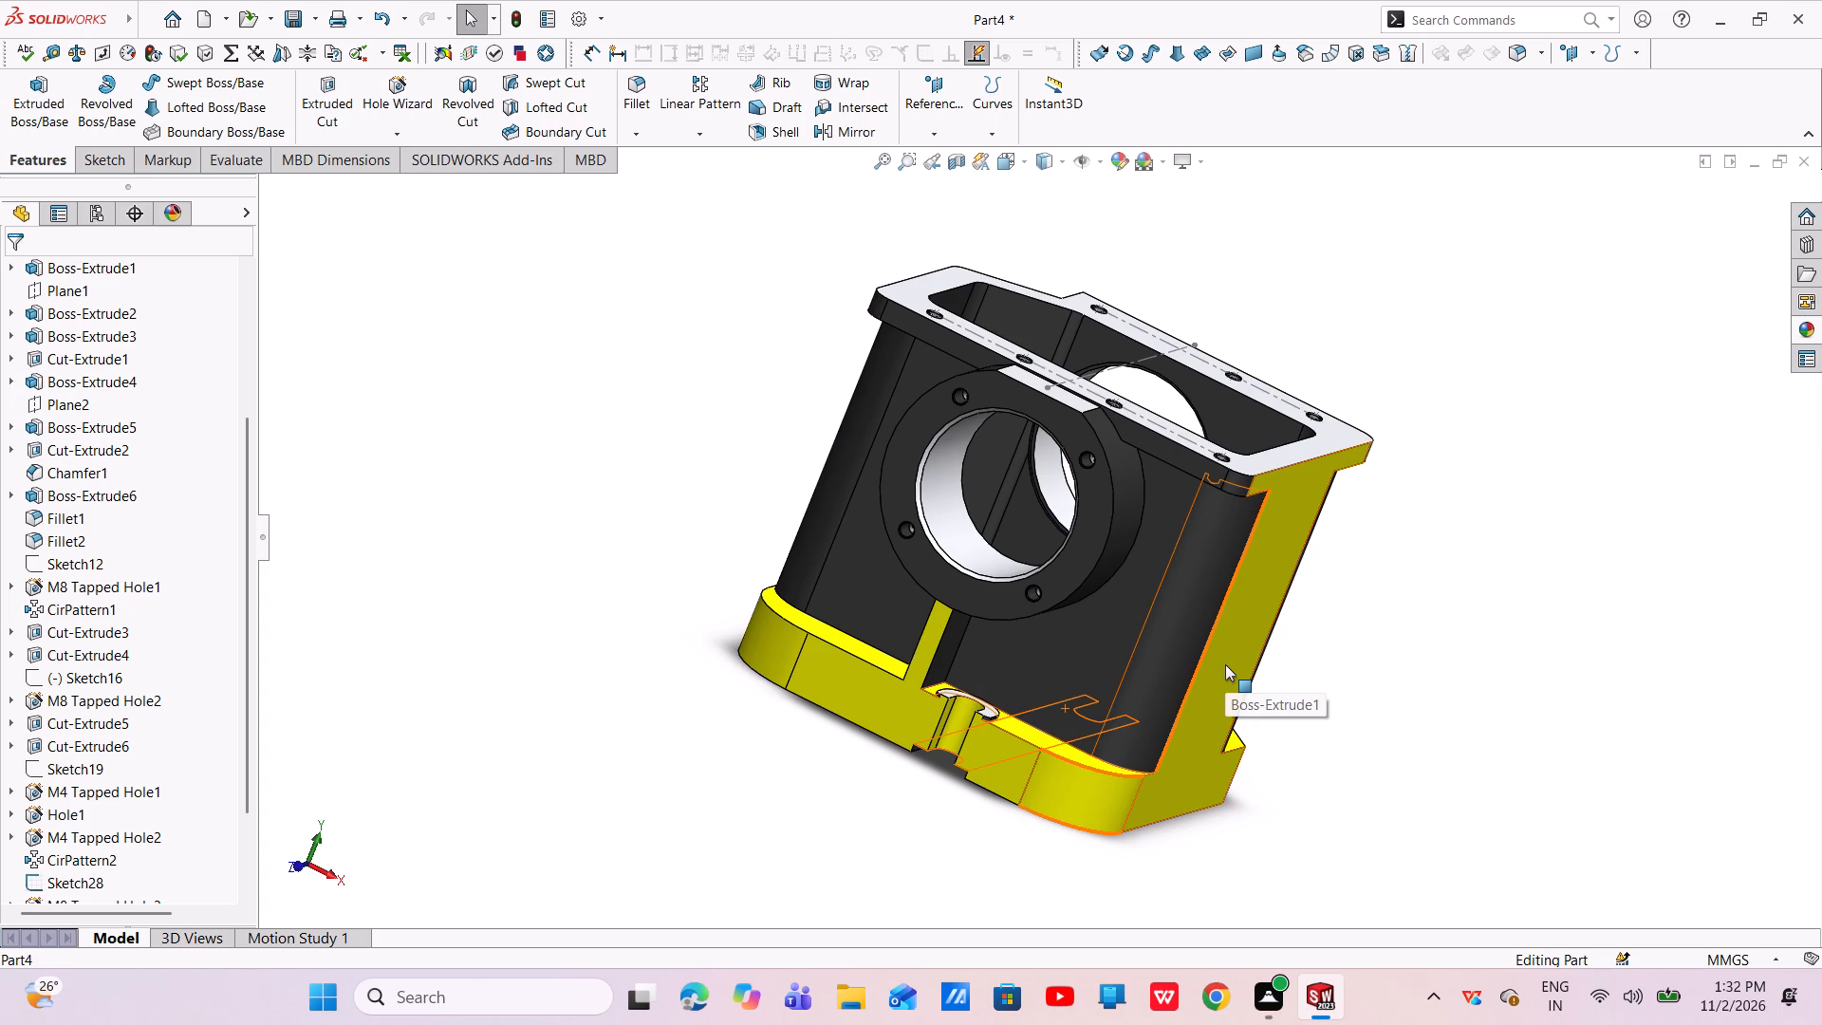
middle_click_drag(1144, 630, 1258, 236)
scroll(1144, 629, "up", 1)
left_click(1197, 614)
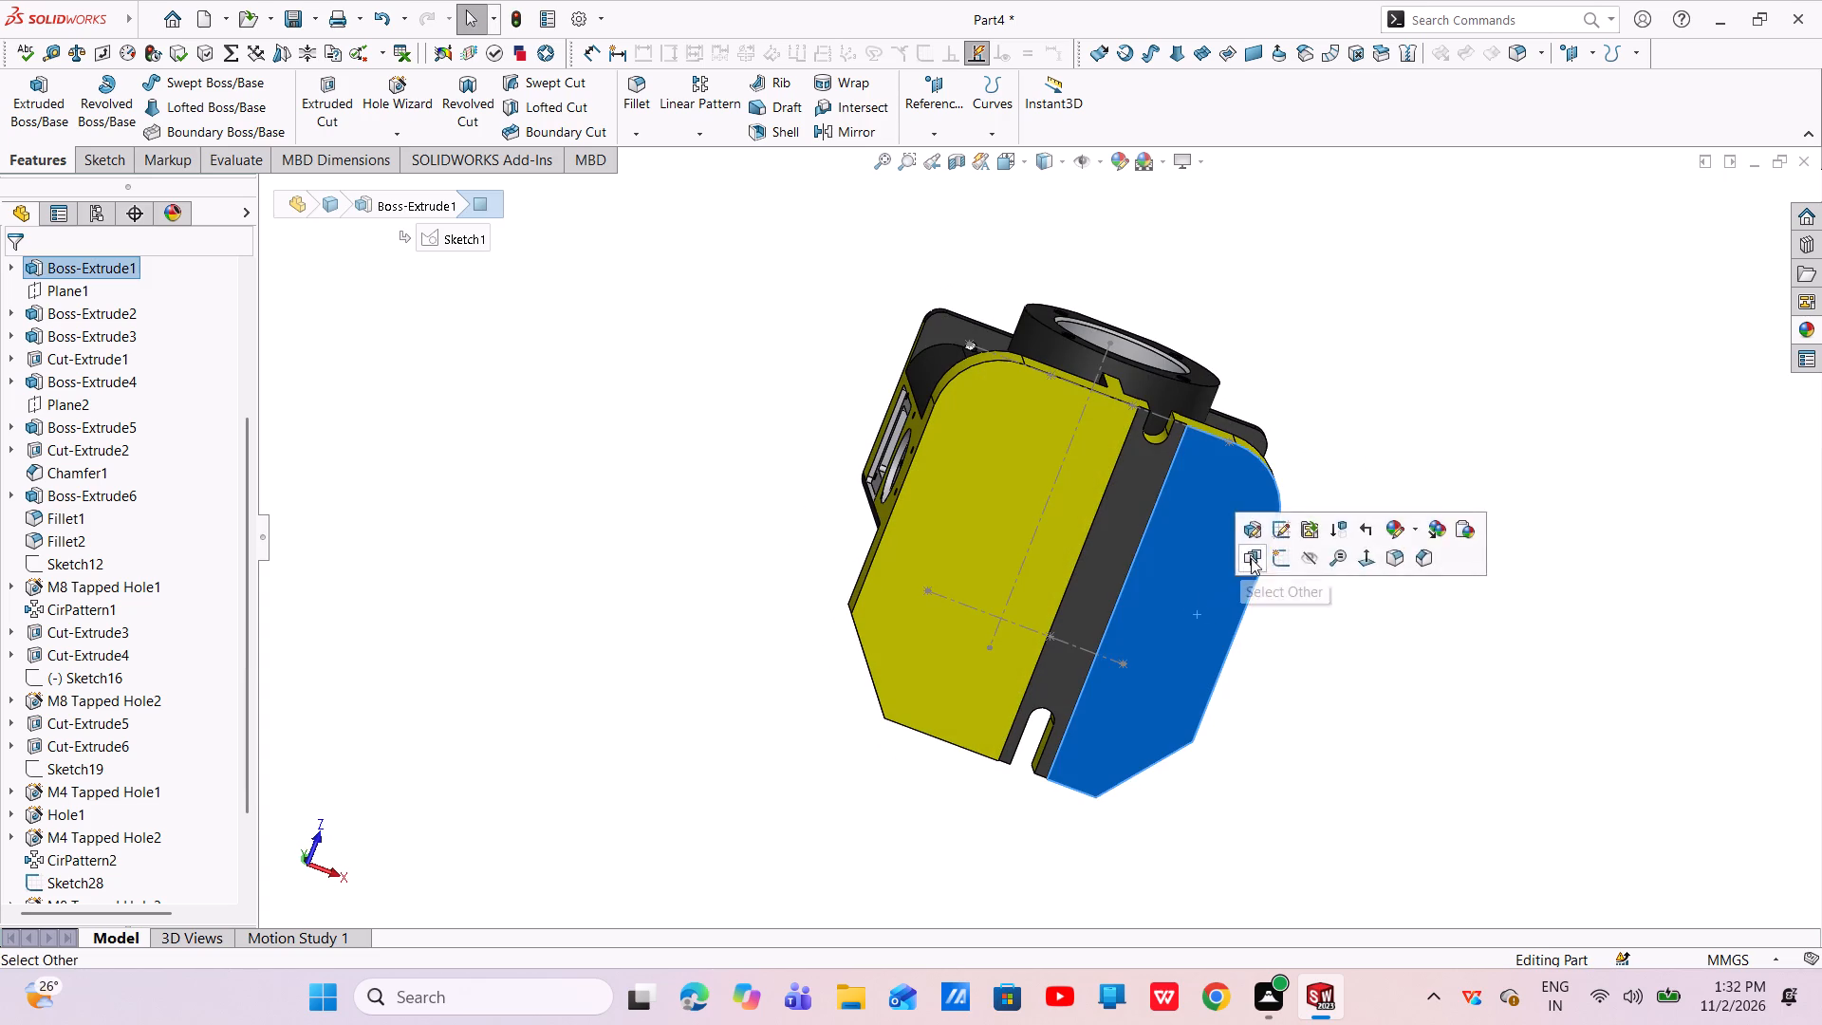
left_click(1479, 636)
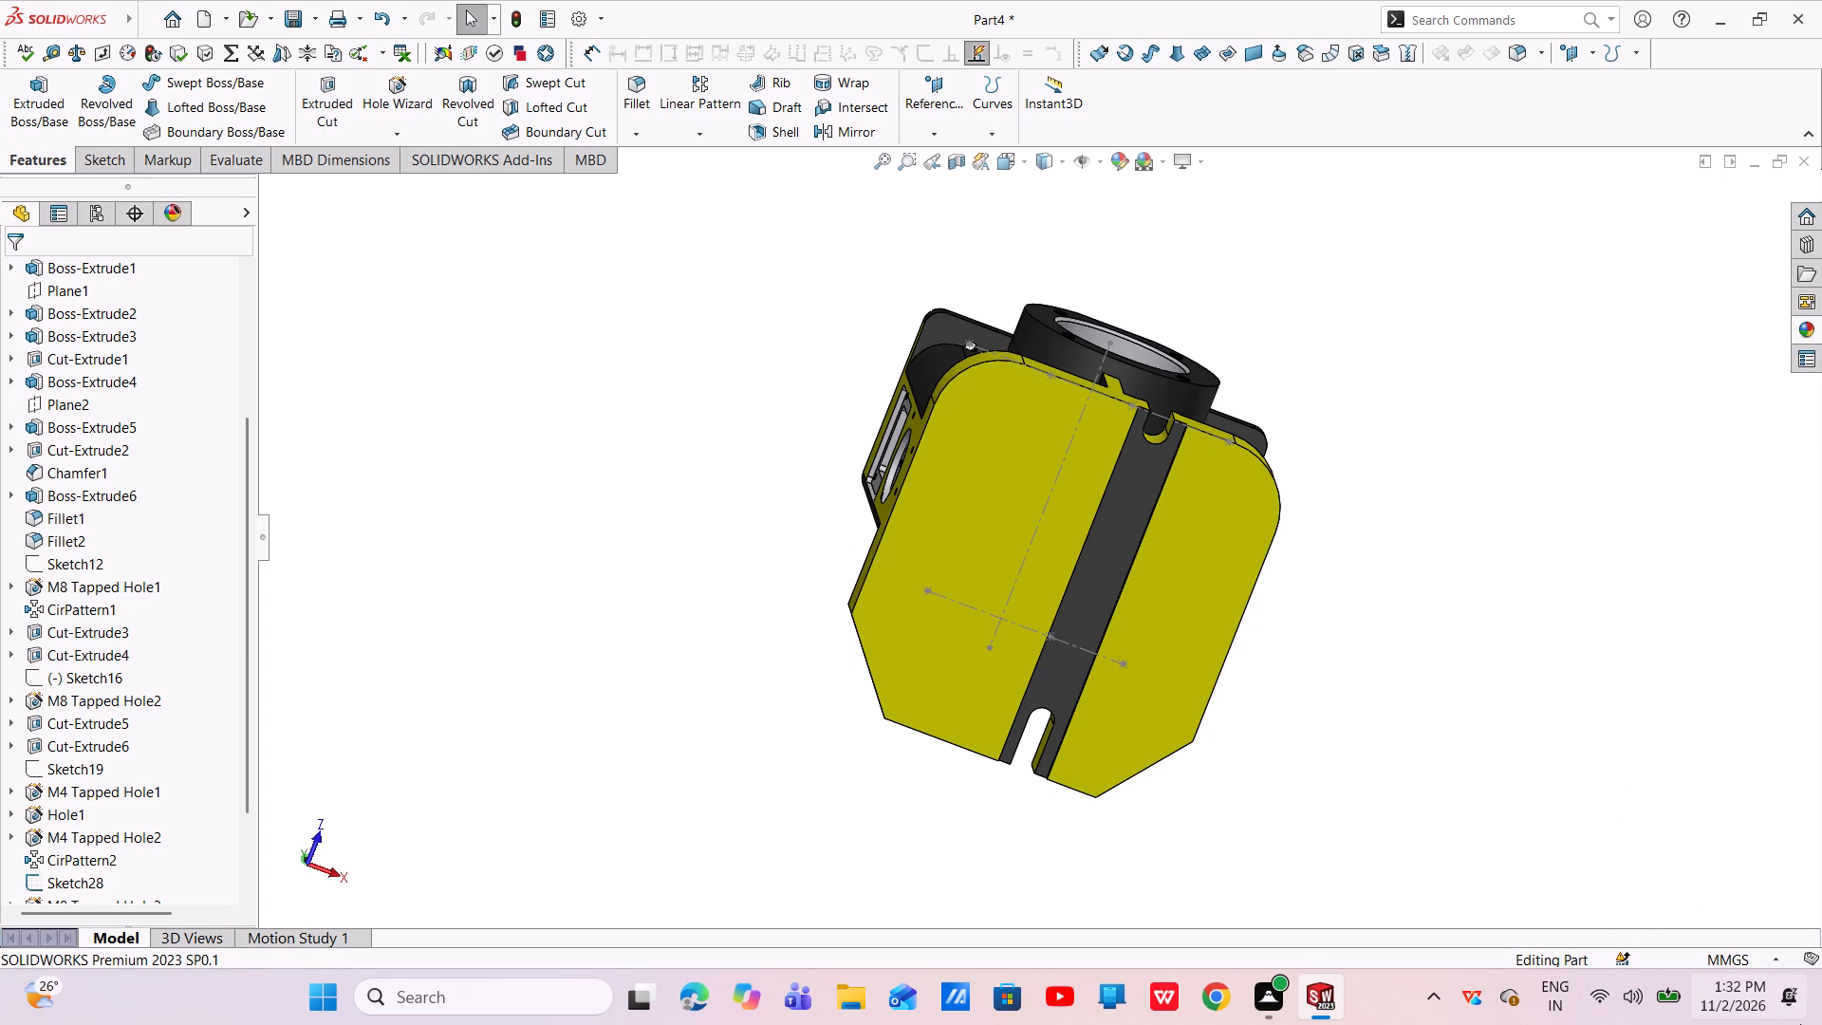
scroll(84, 852, "down", 1)
scroll(85, 850, "up", 1)
scroll(102, 828, "down", 2)
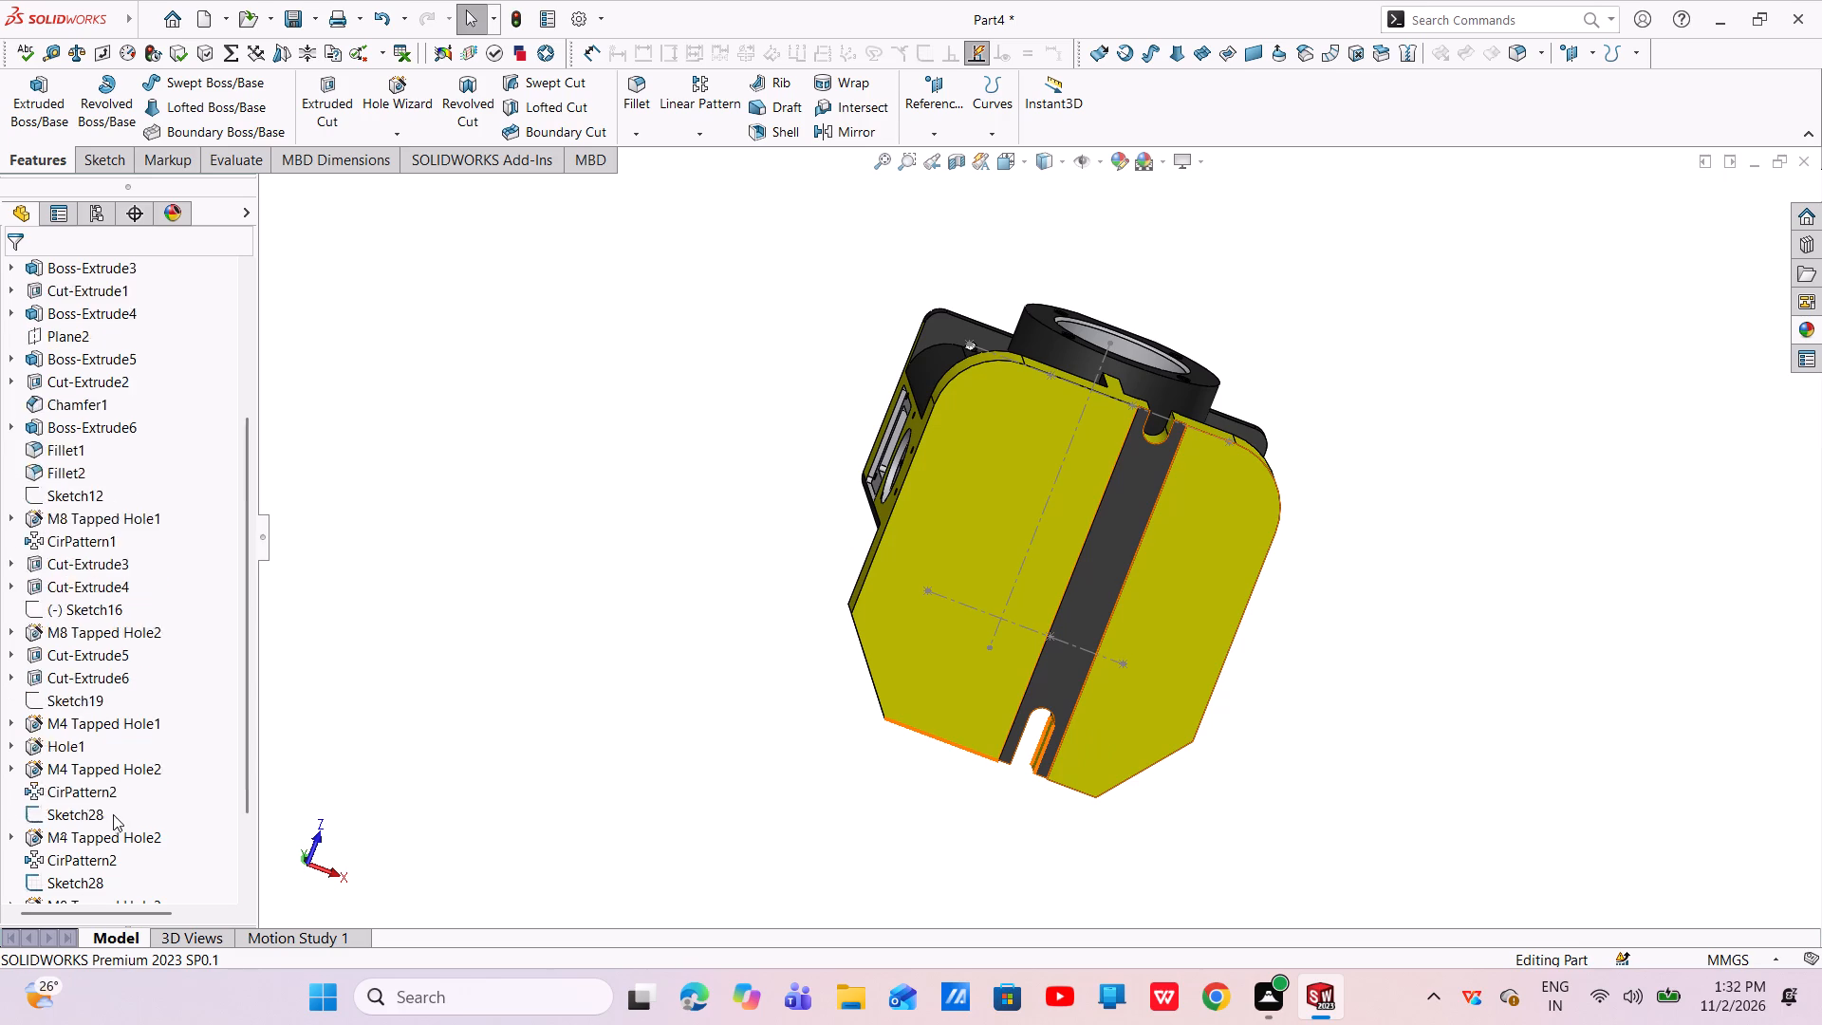
scroll(113, 814, "down", 2)
left_click(102, 885)
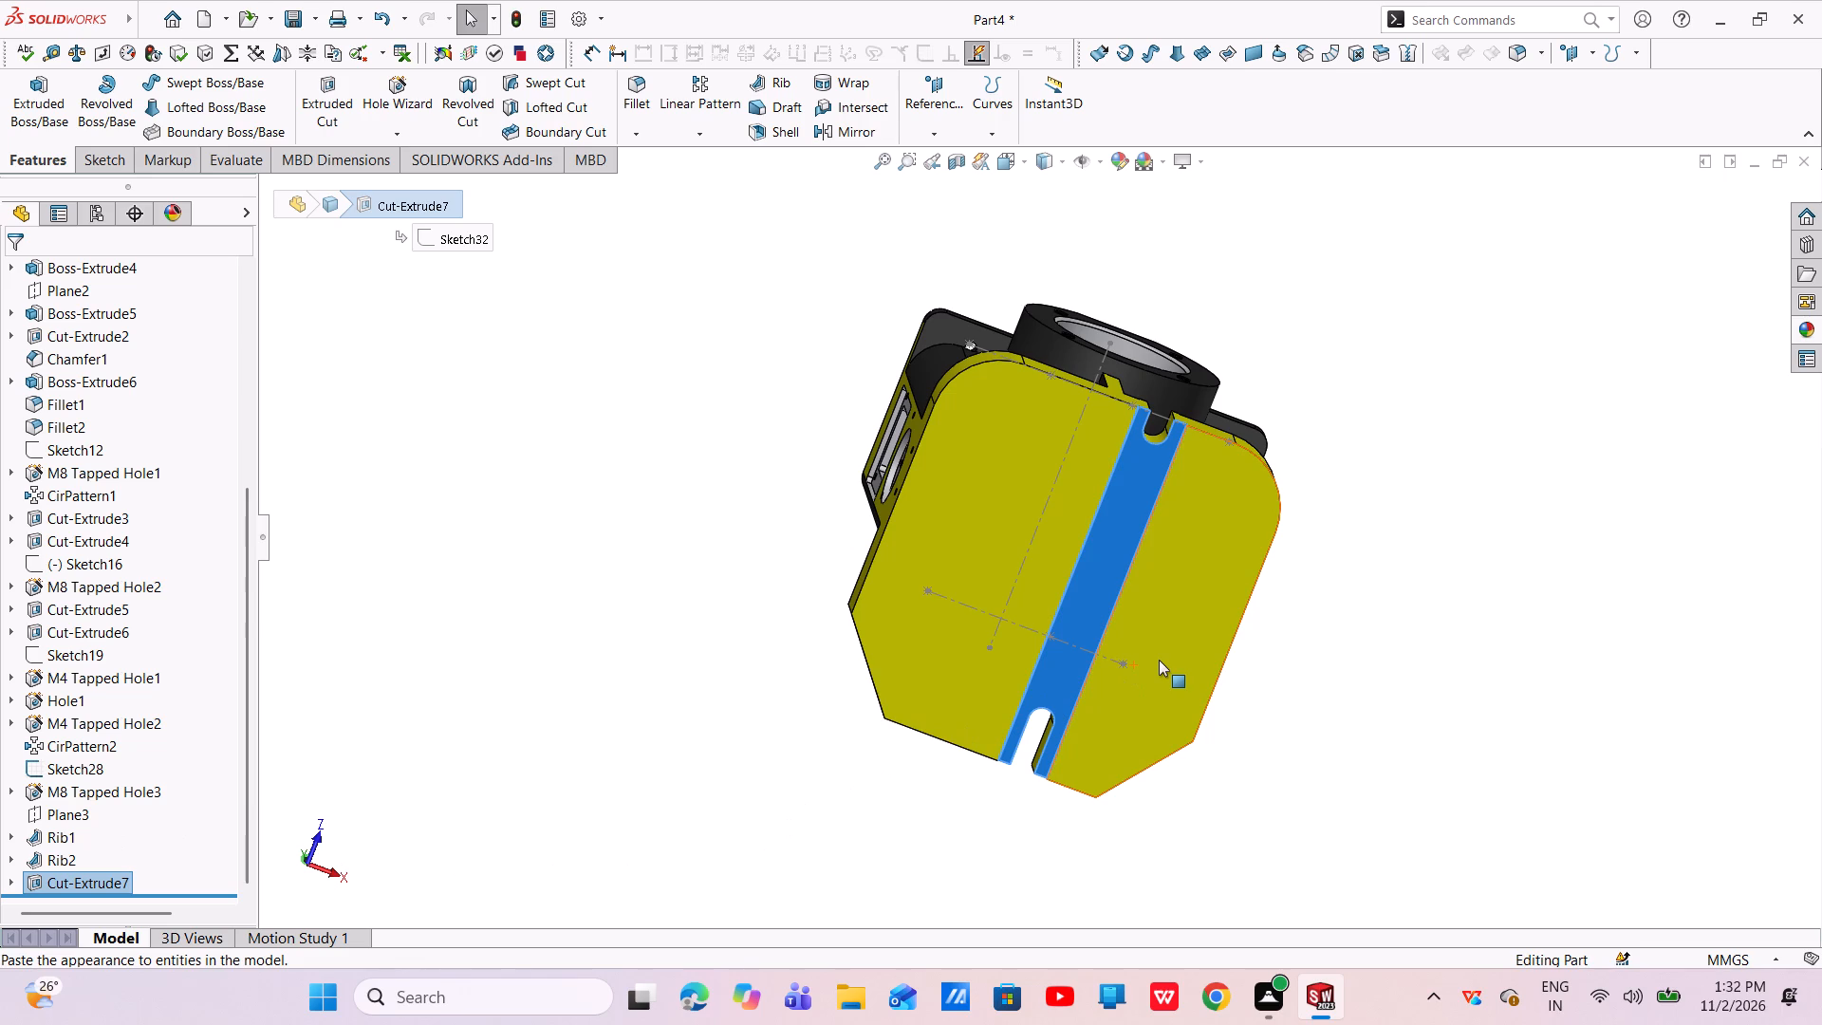
key("Escape")
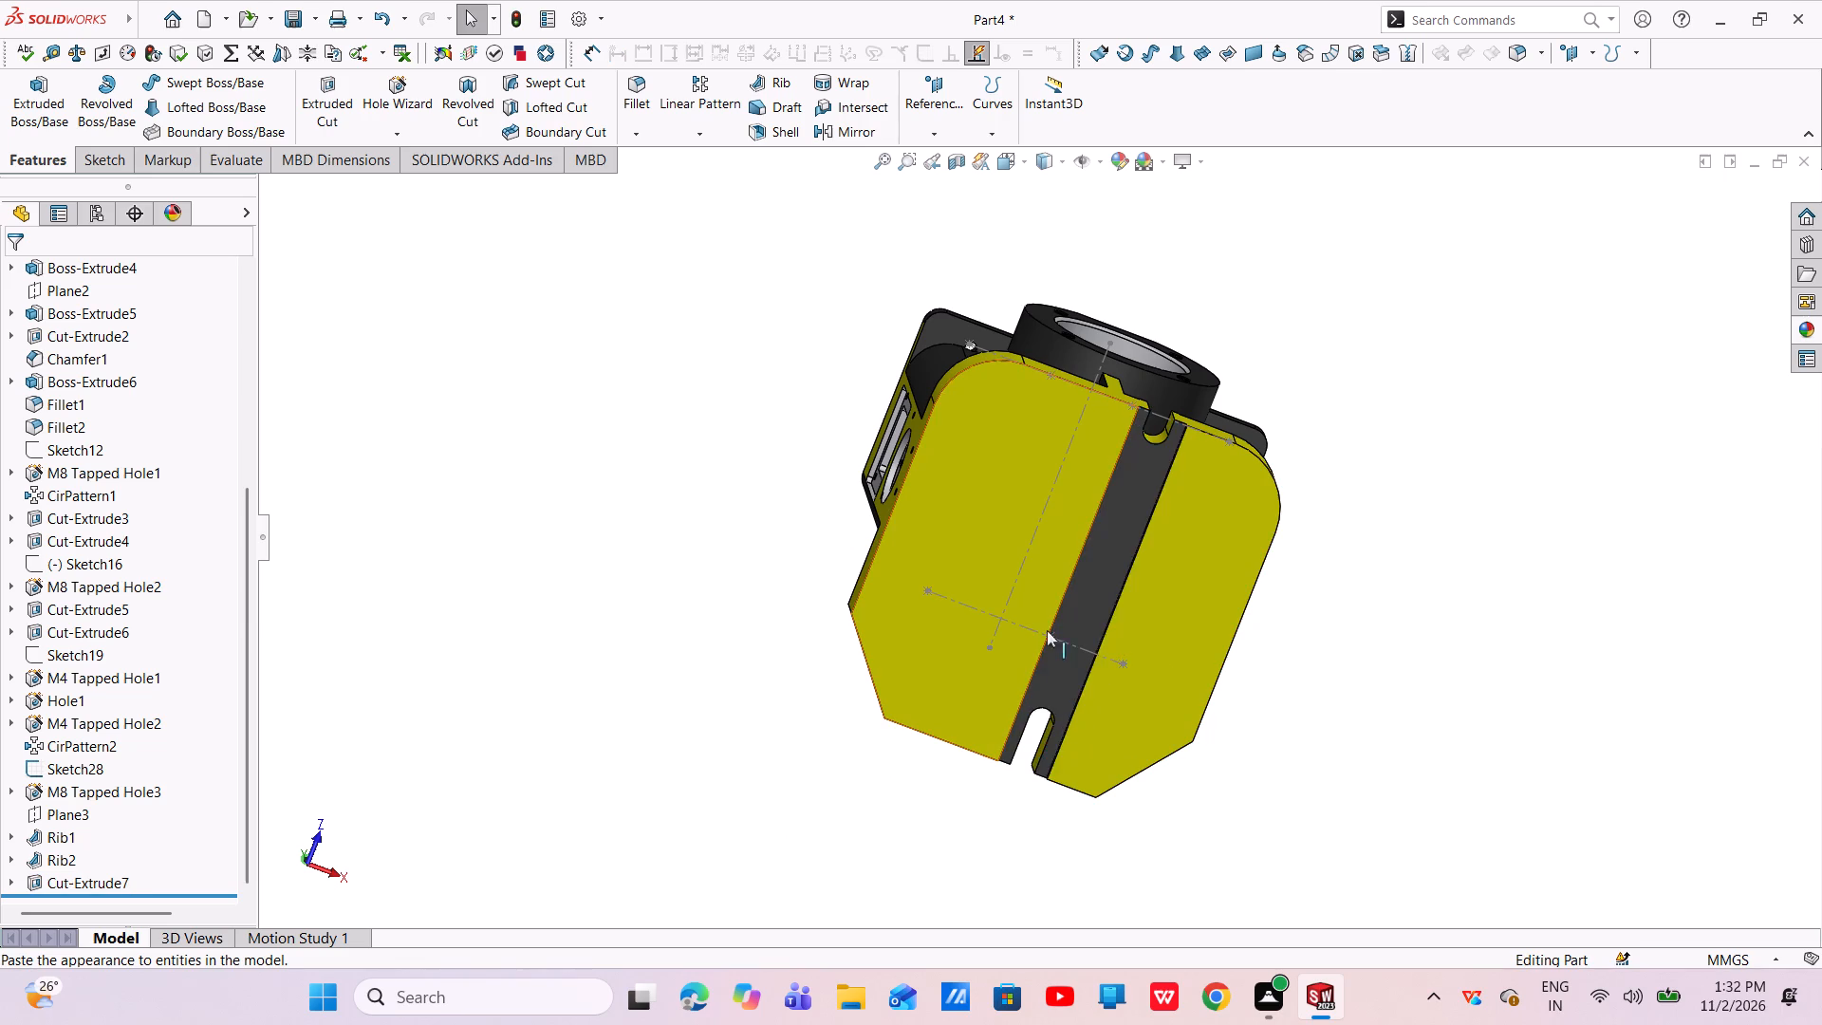
Start a sketch on the channel floor and draw a 165 mm vertical centerline between the rounded ends of the two slots.
left_click(1085, 608)
left_click(1172, 553)
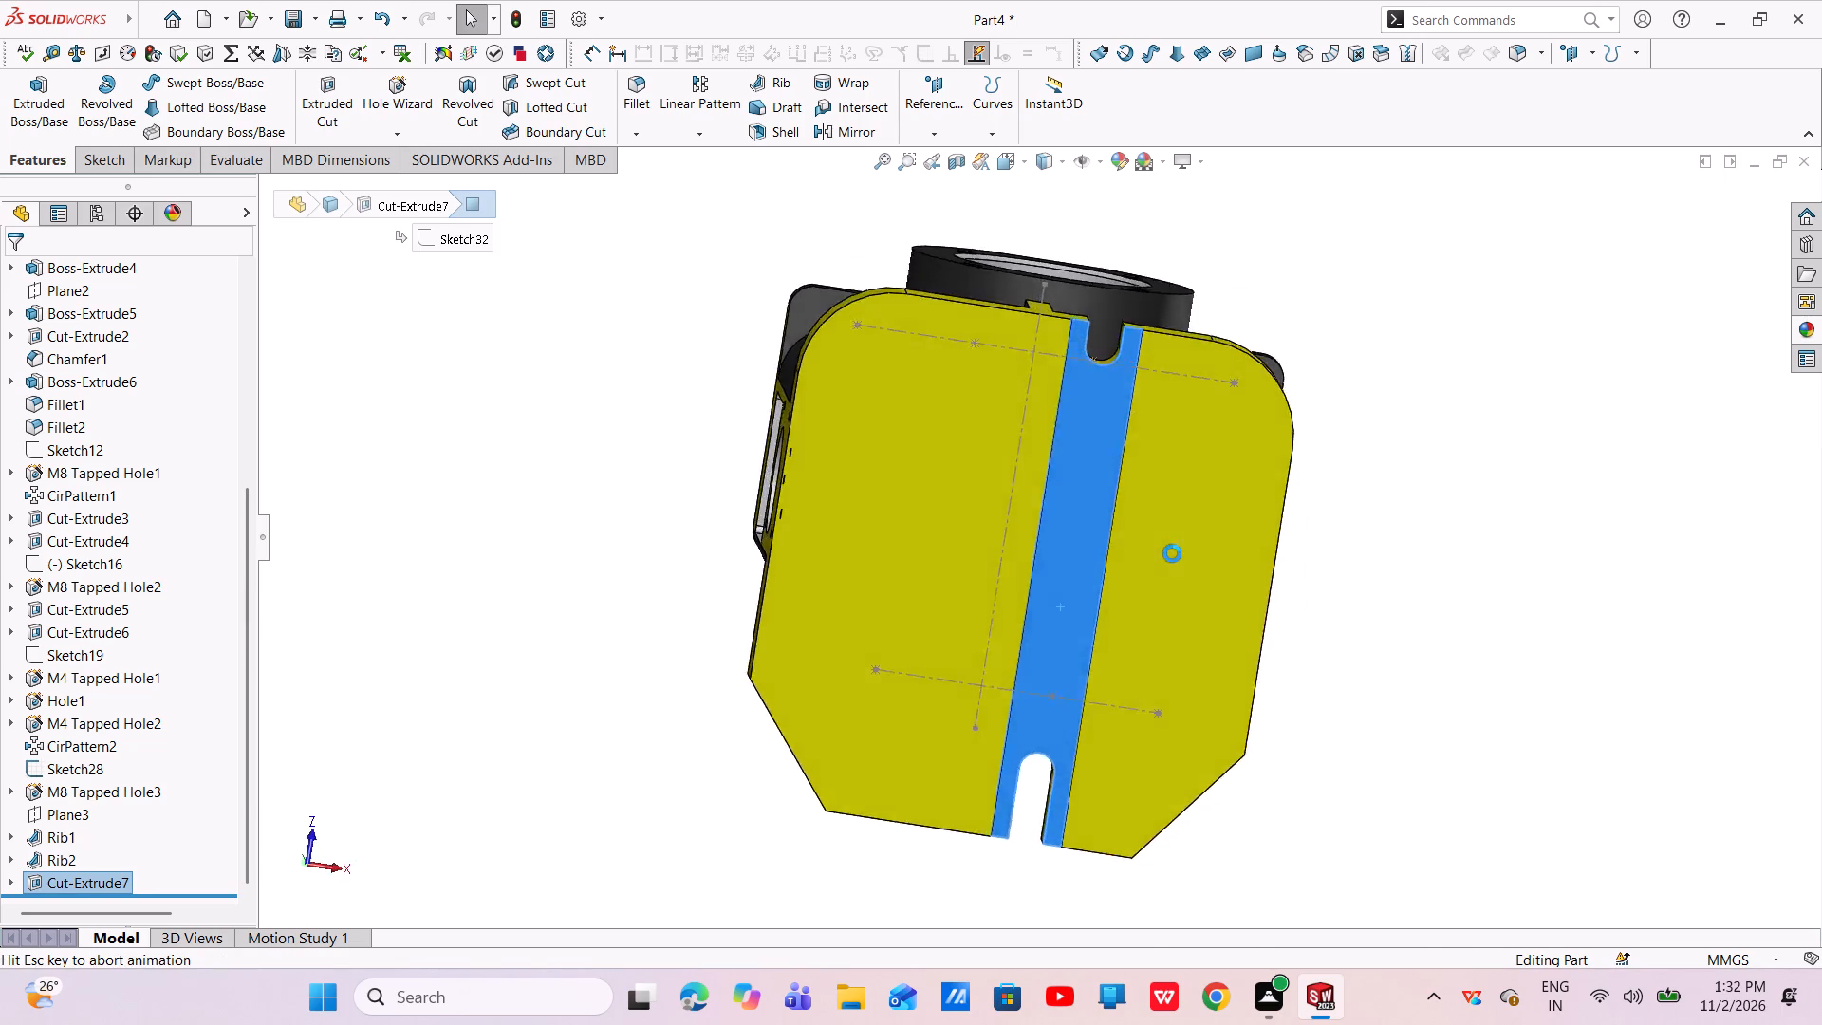
key("Escape")
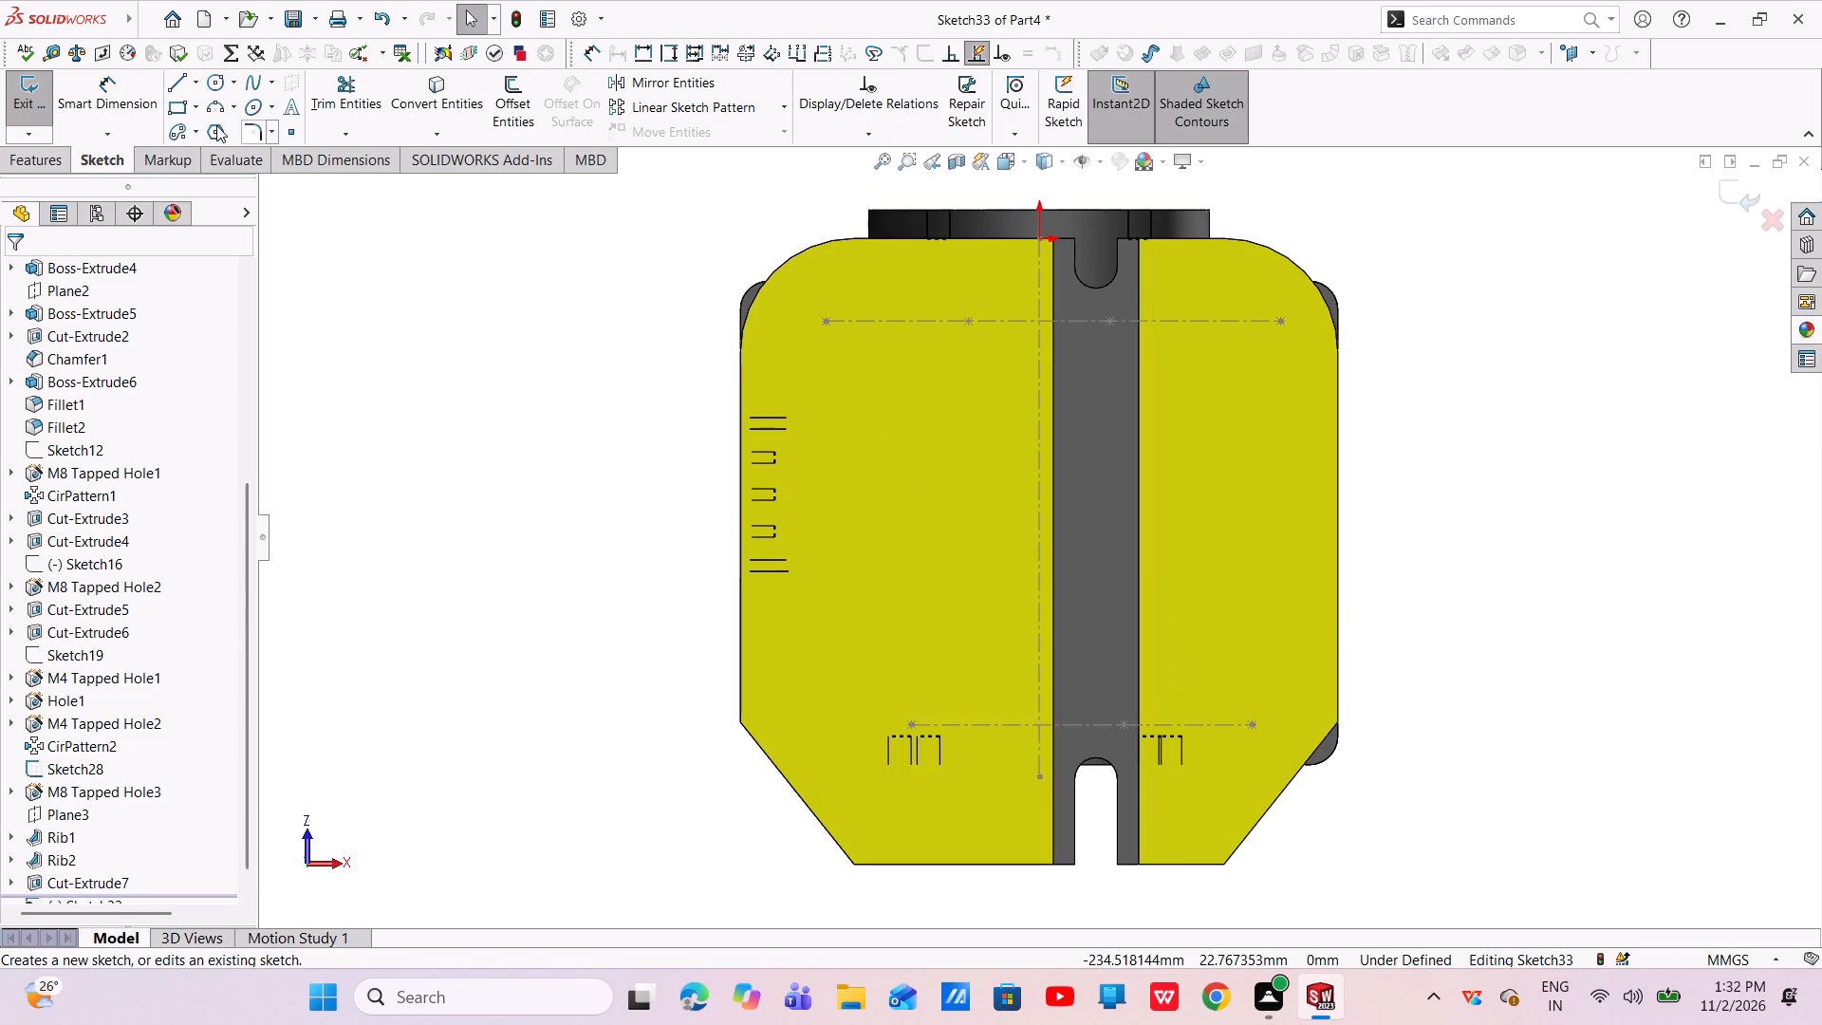
left_click(197, 87)
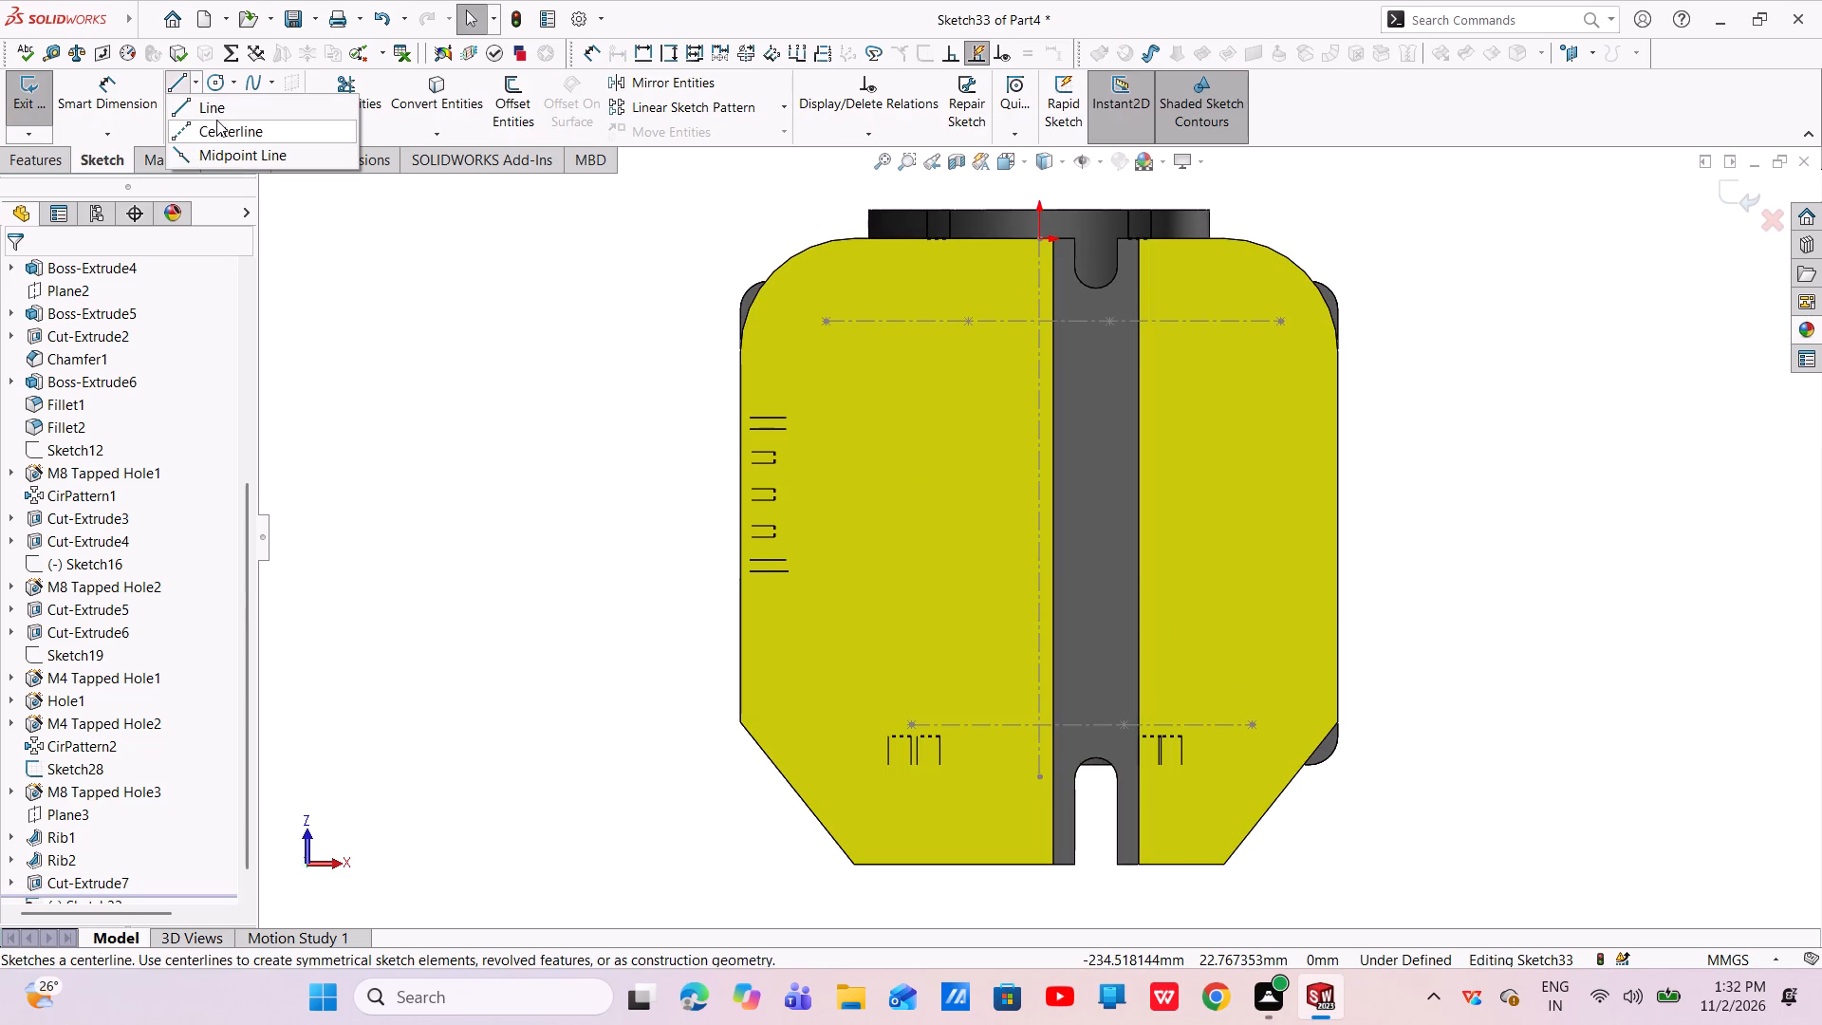
left_click(217, 123)
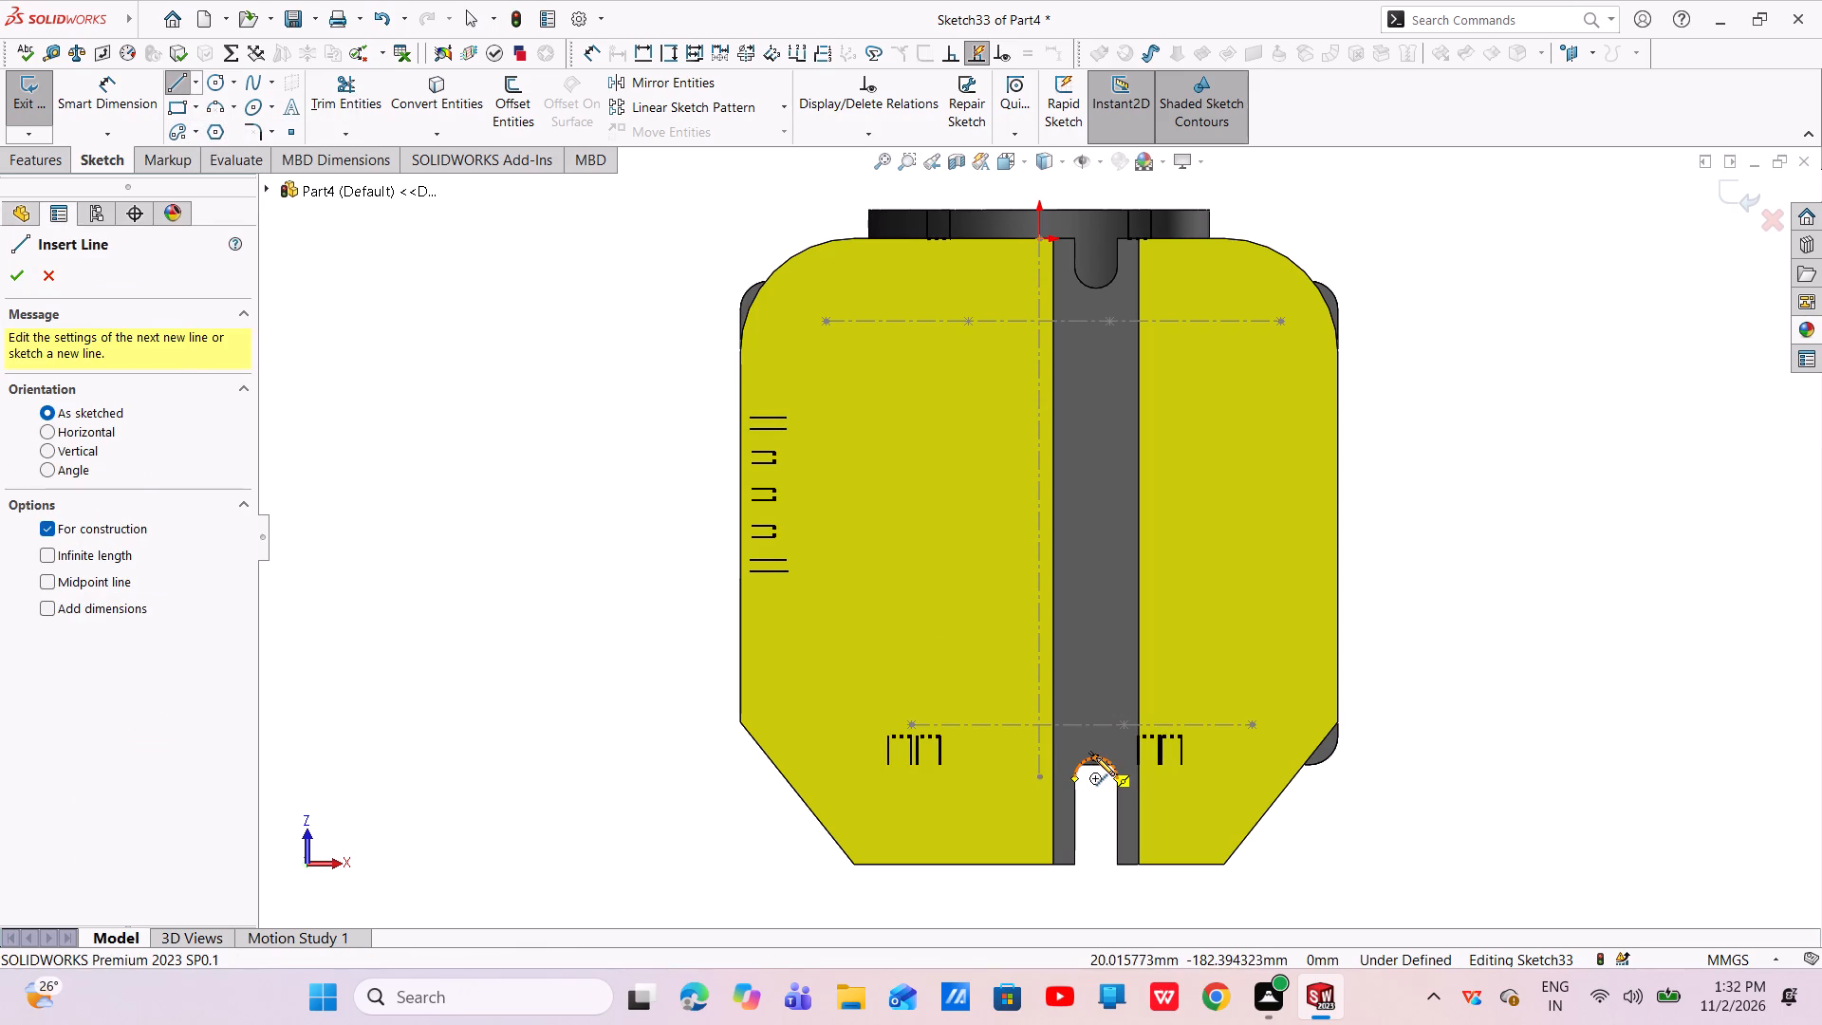
left_click(1096, 757)
left_click(1094, 291)
right_click(1094, 291)
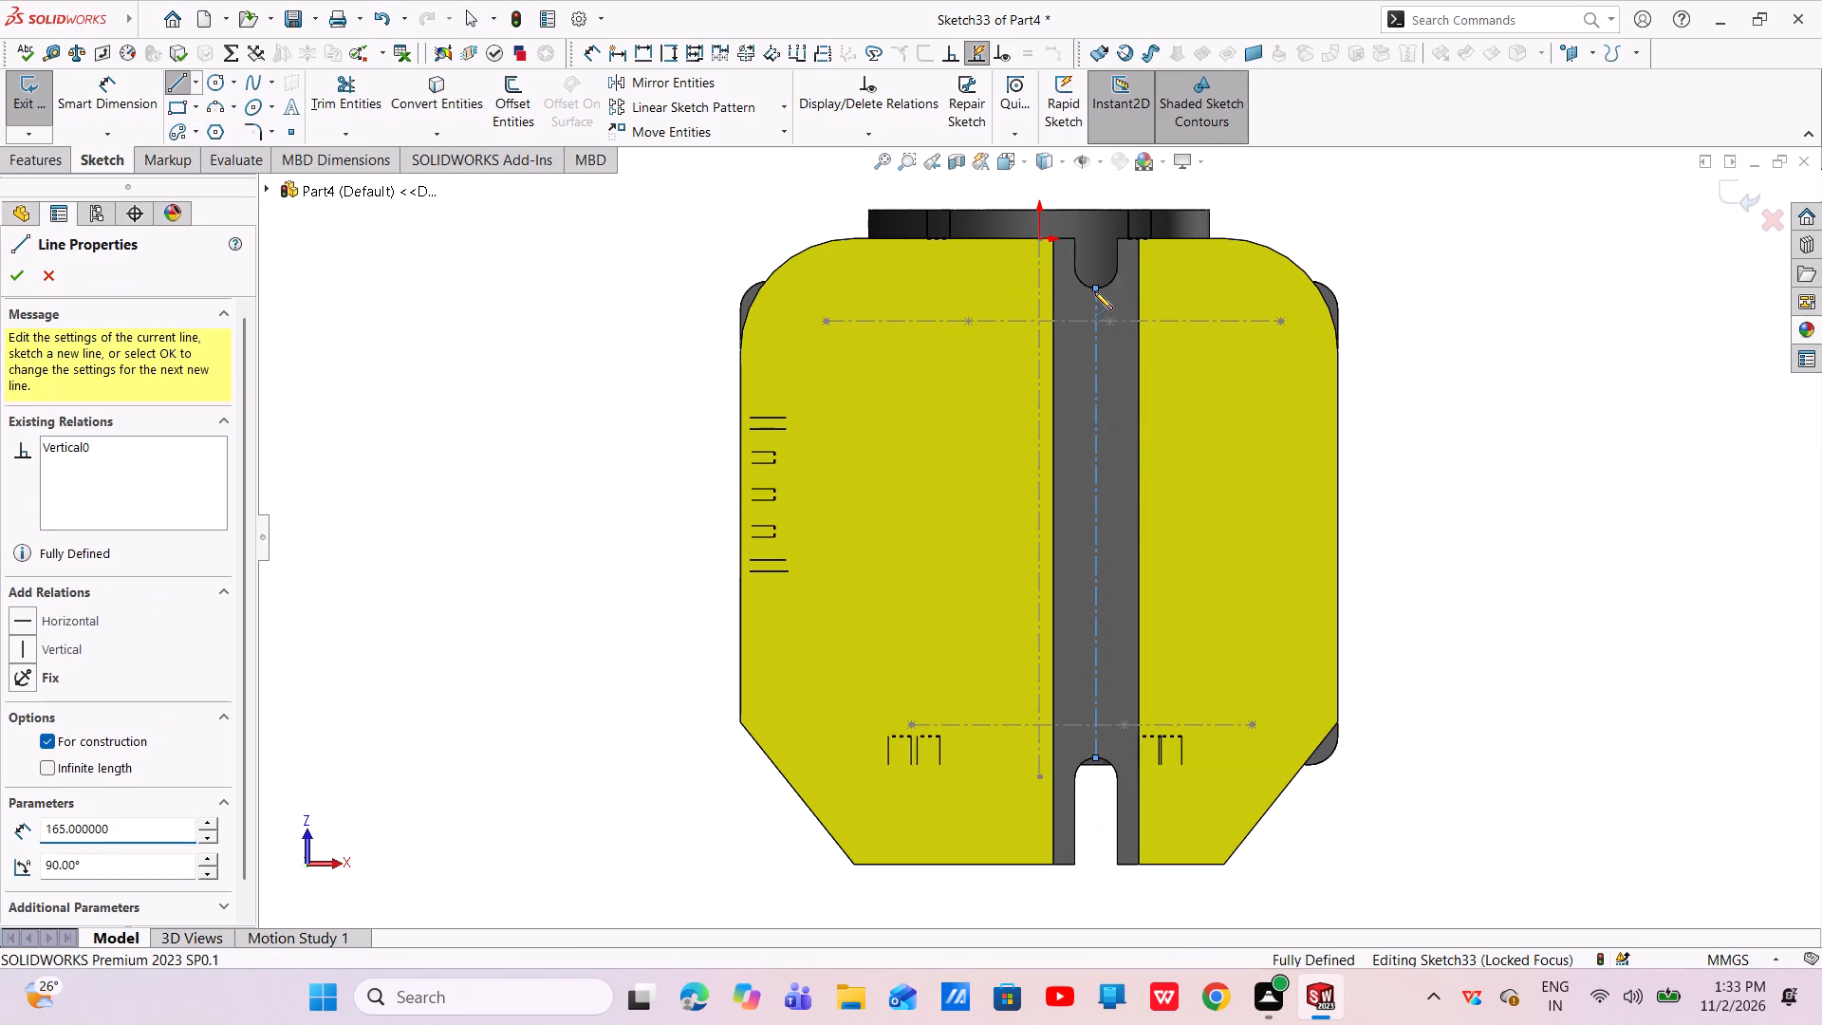
left_click(1128, 311)
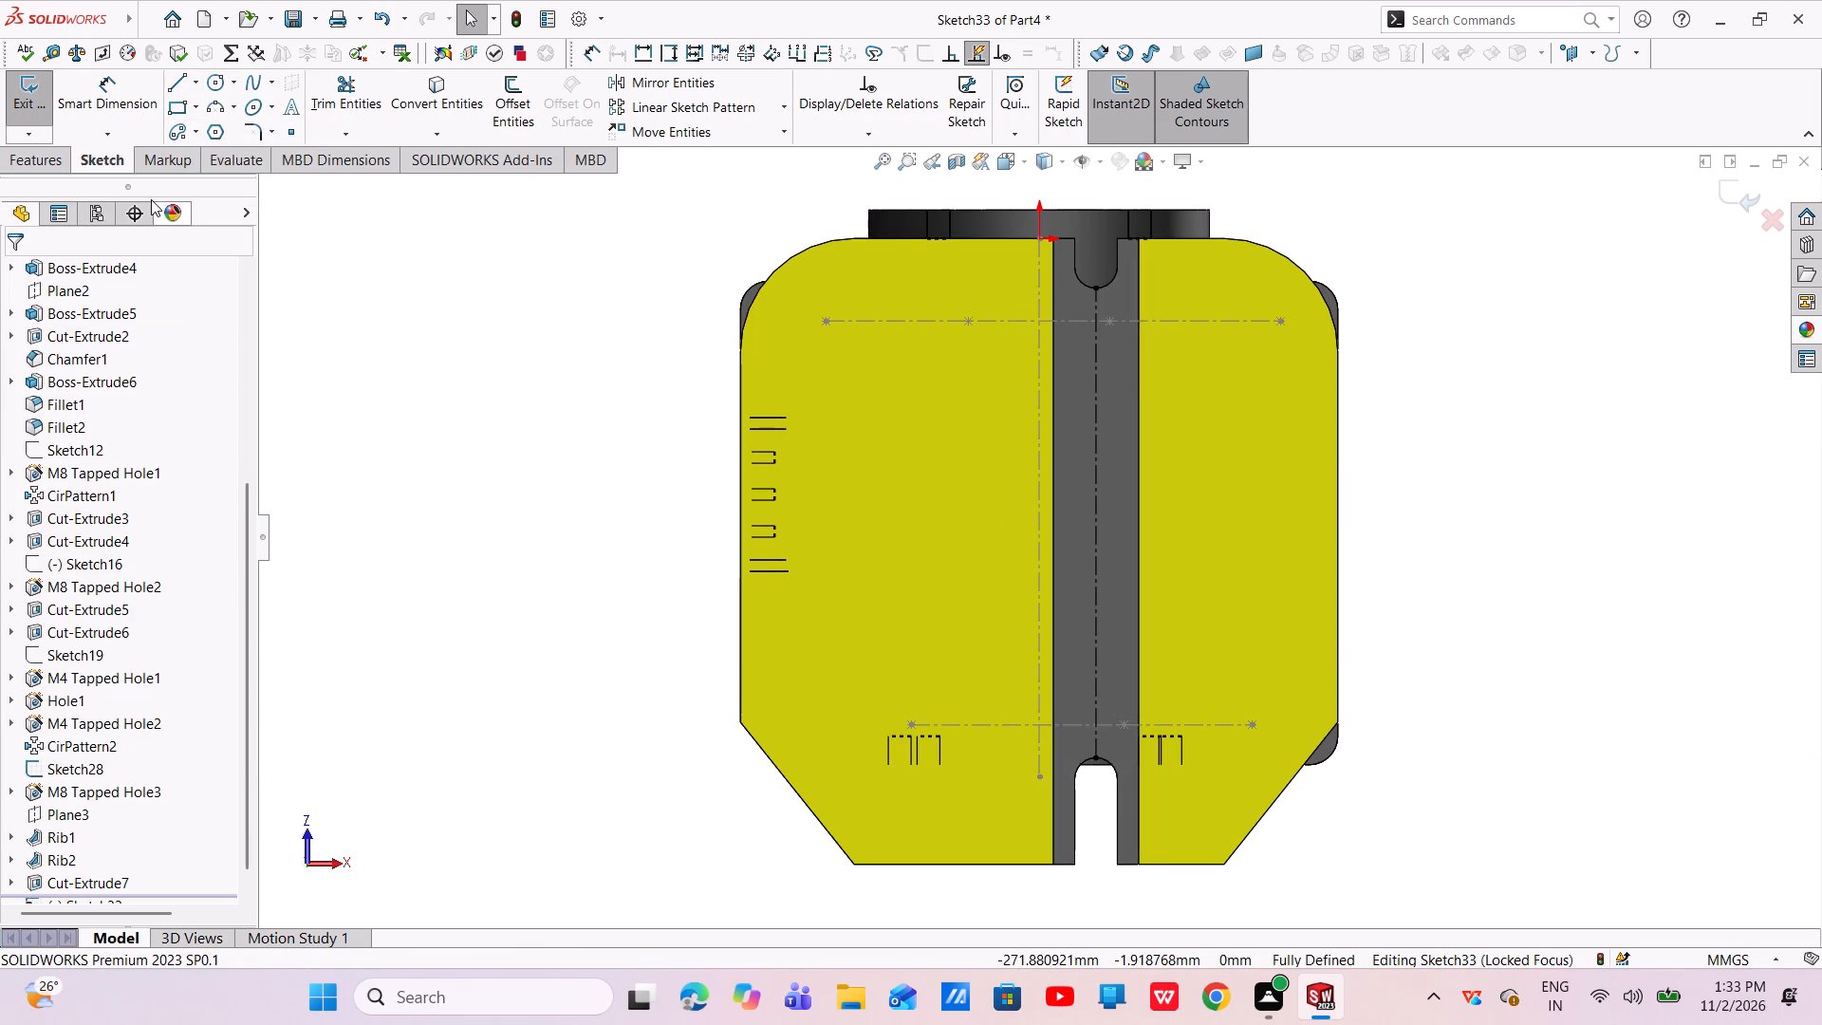
Sketch a corner rectangle about 18 mm wide and 102 mm long around the centerline, inside the channel between the slots.
left_click(181, 104)
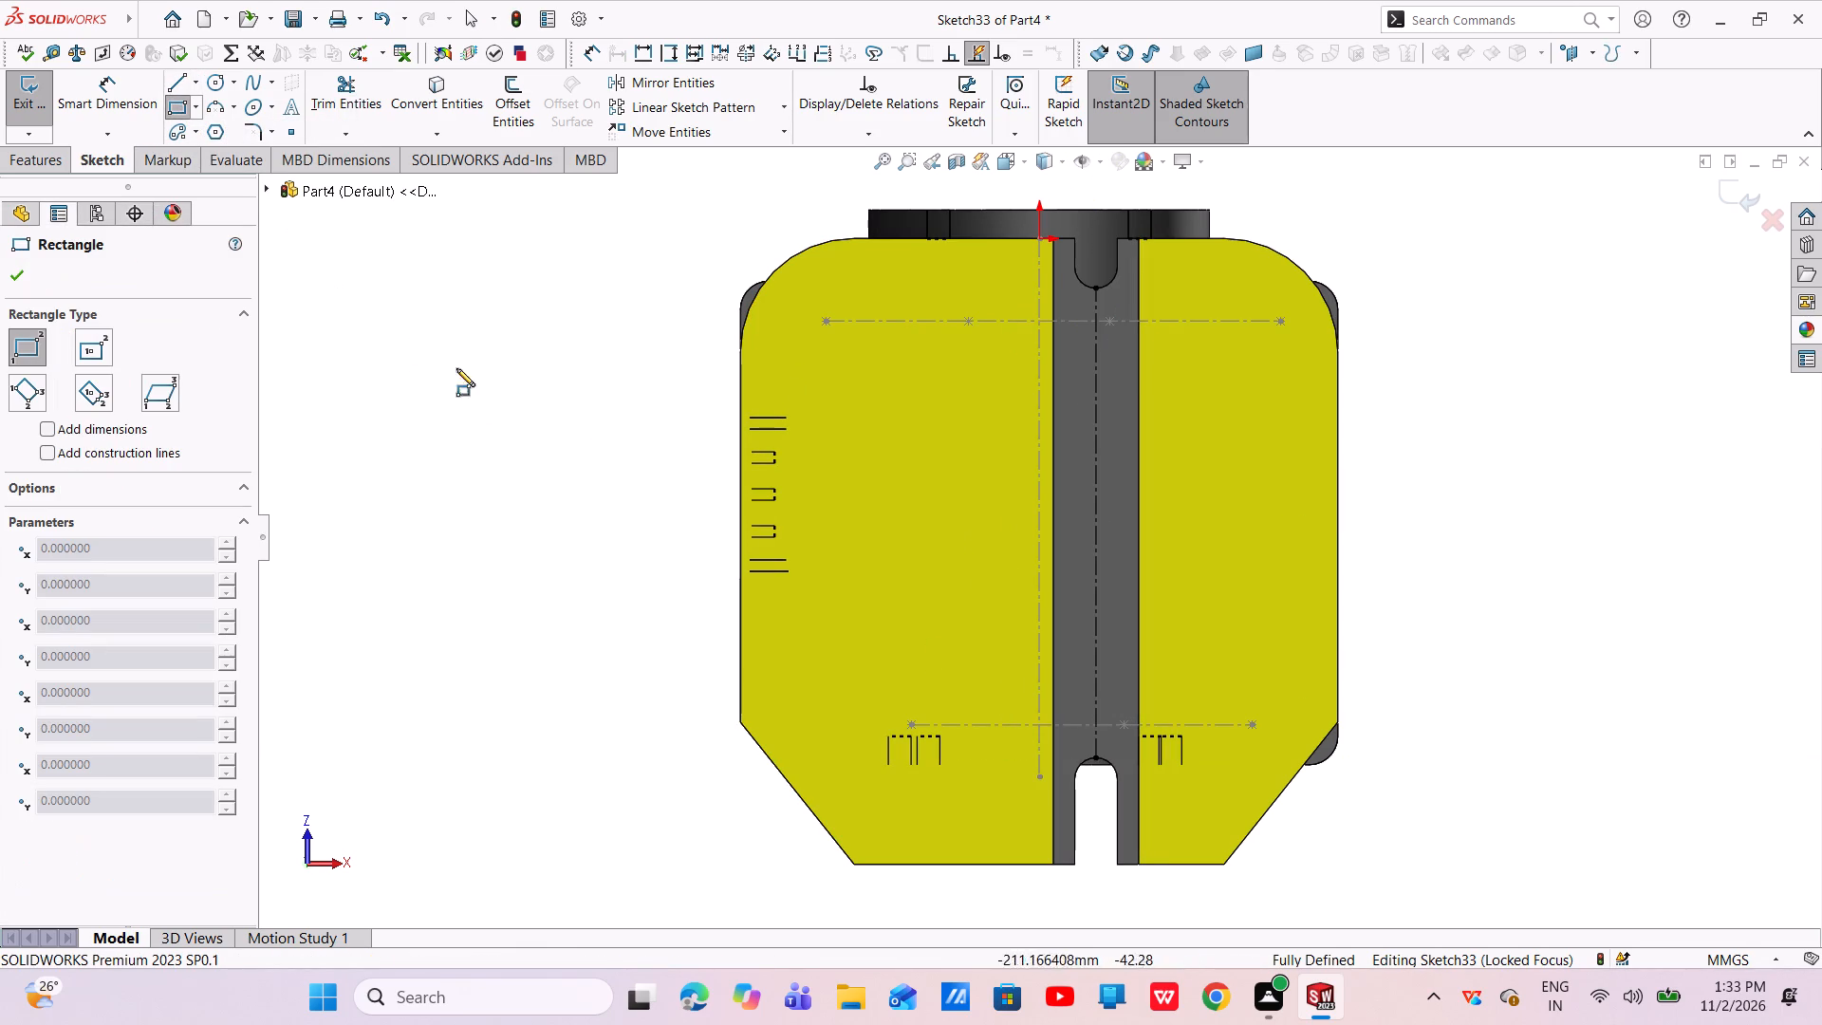
left_click(1120, 646)
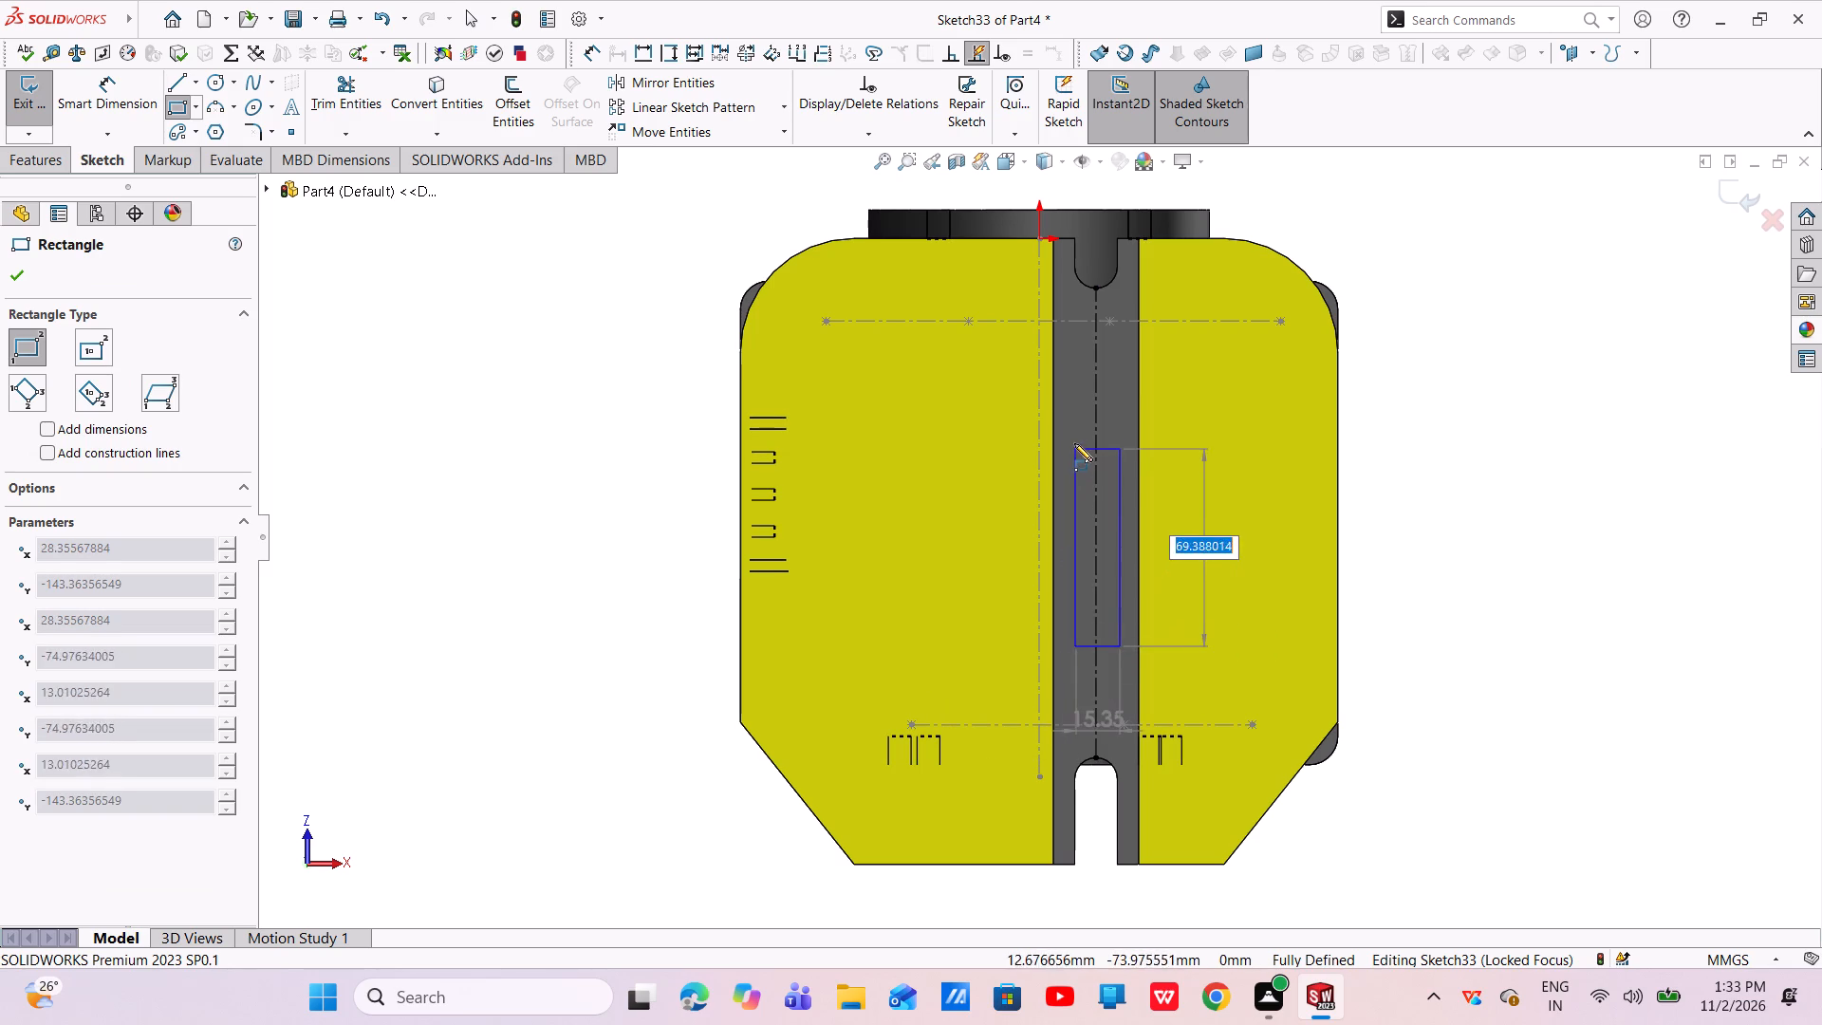
left_click(1069, 354)
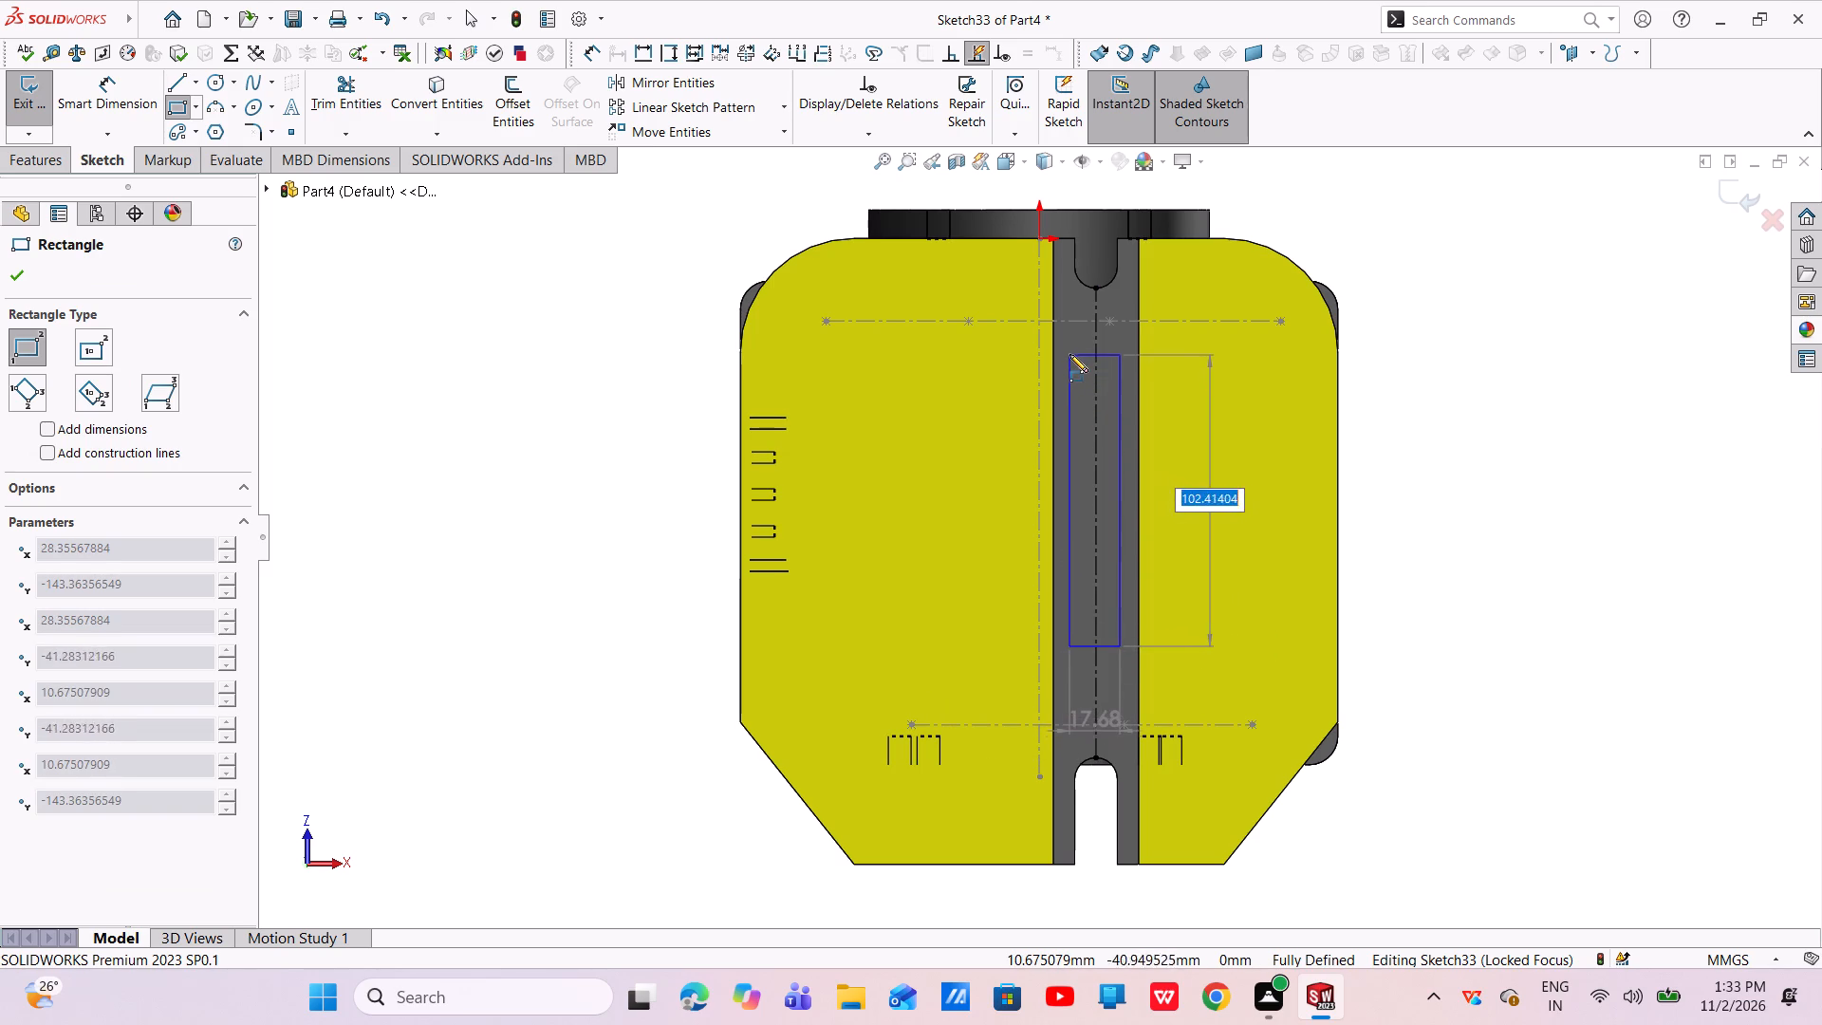
right_click(1069, 354)
left_click(1080, 361)
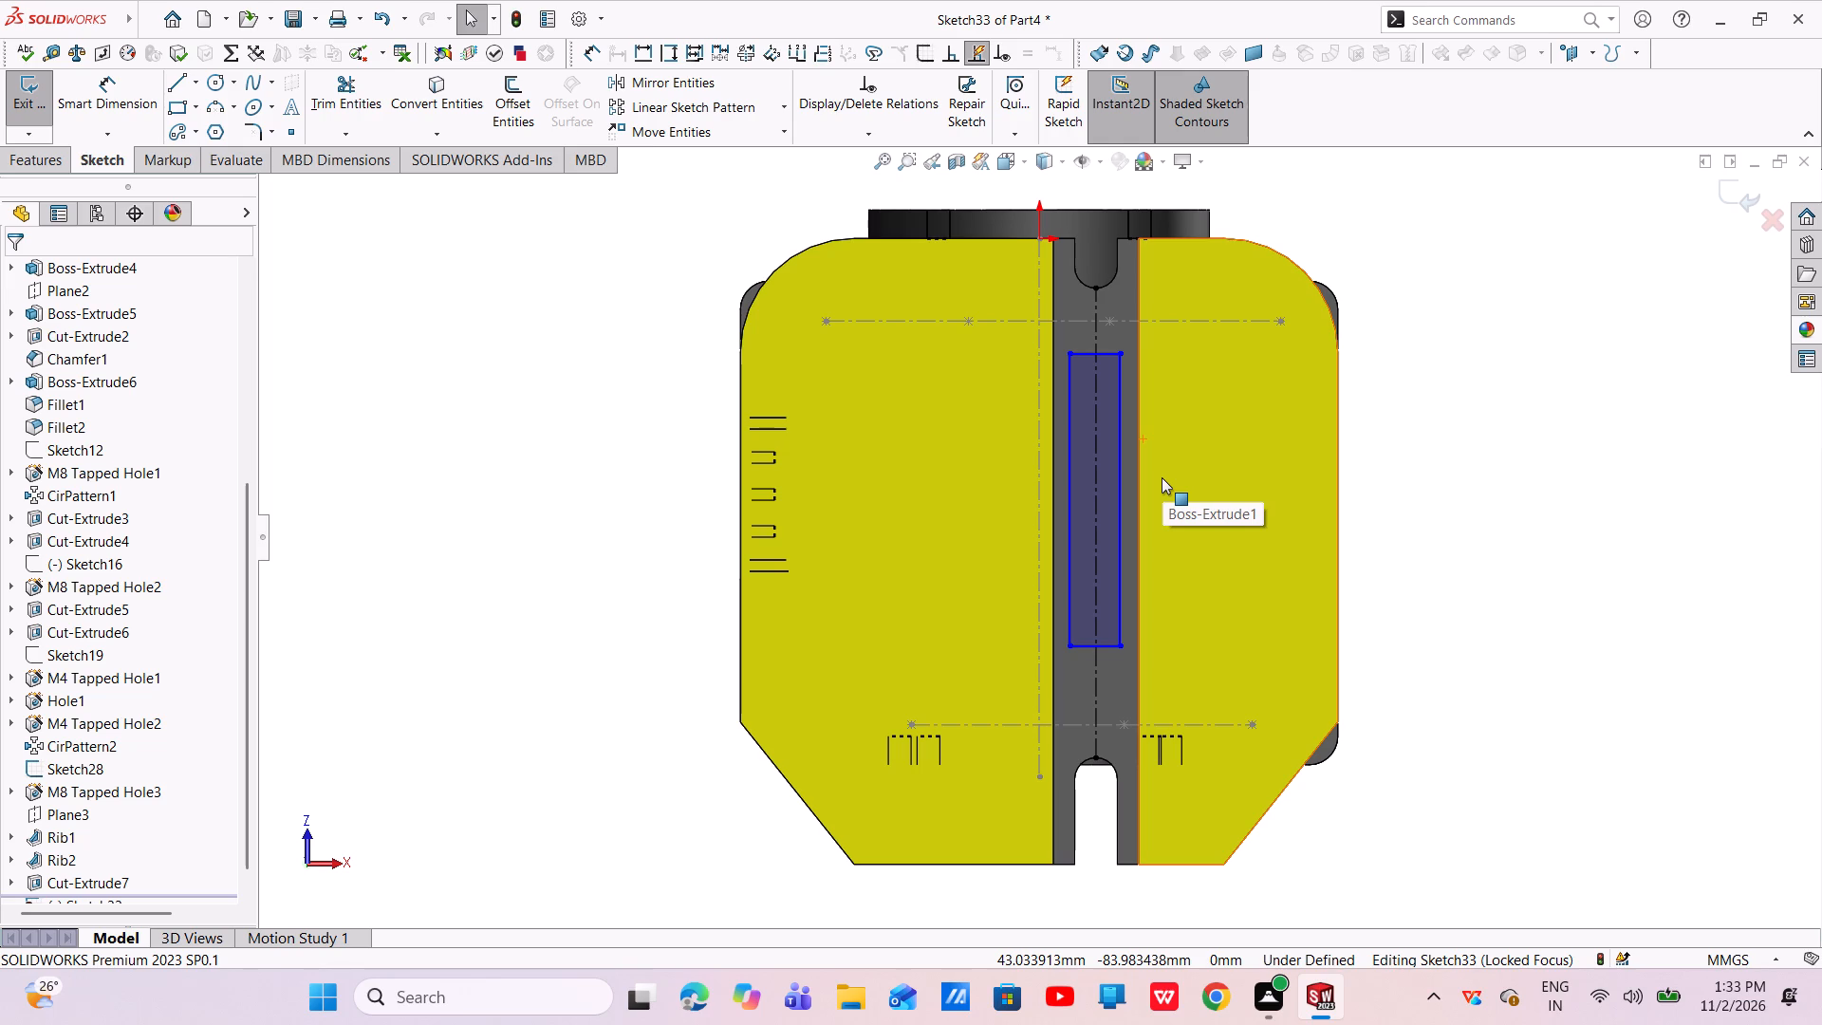
Make the inner rectangle's two long sides symmetric about the slot-to-slot centerline.
scroll(1129, 495, "down", 3)
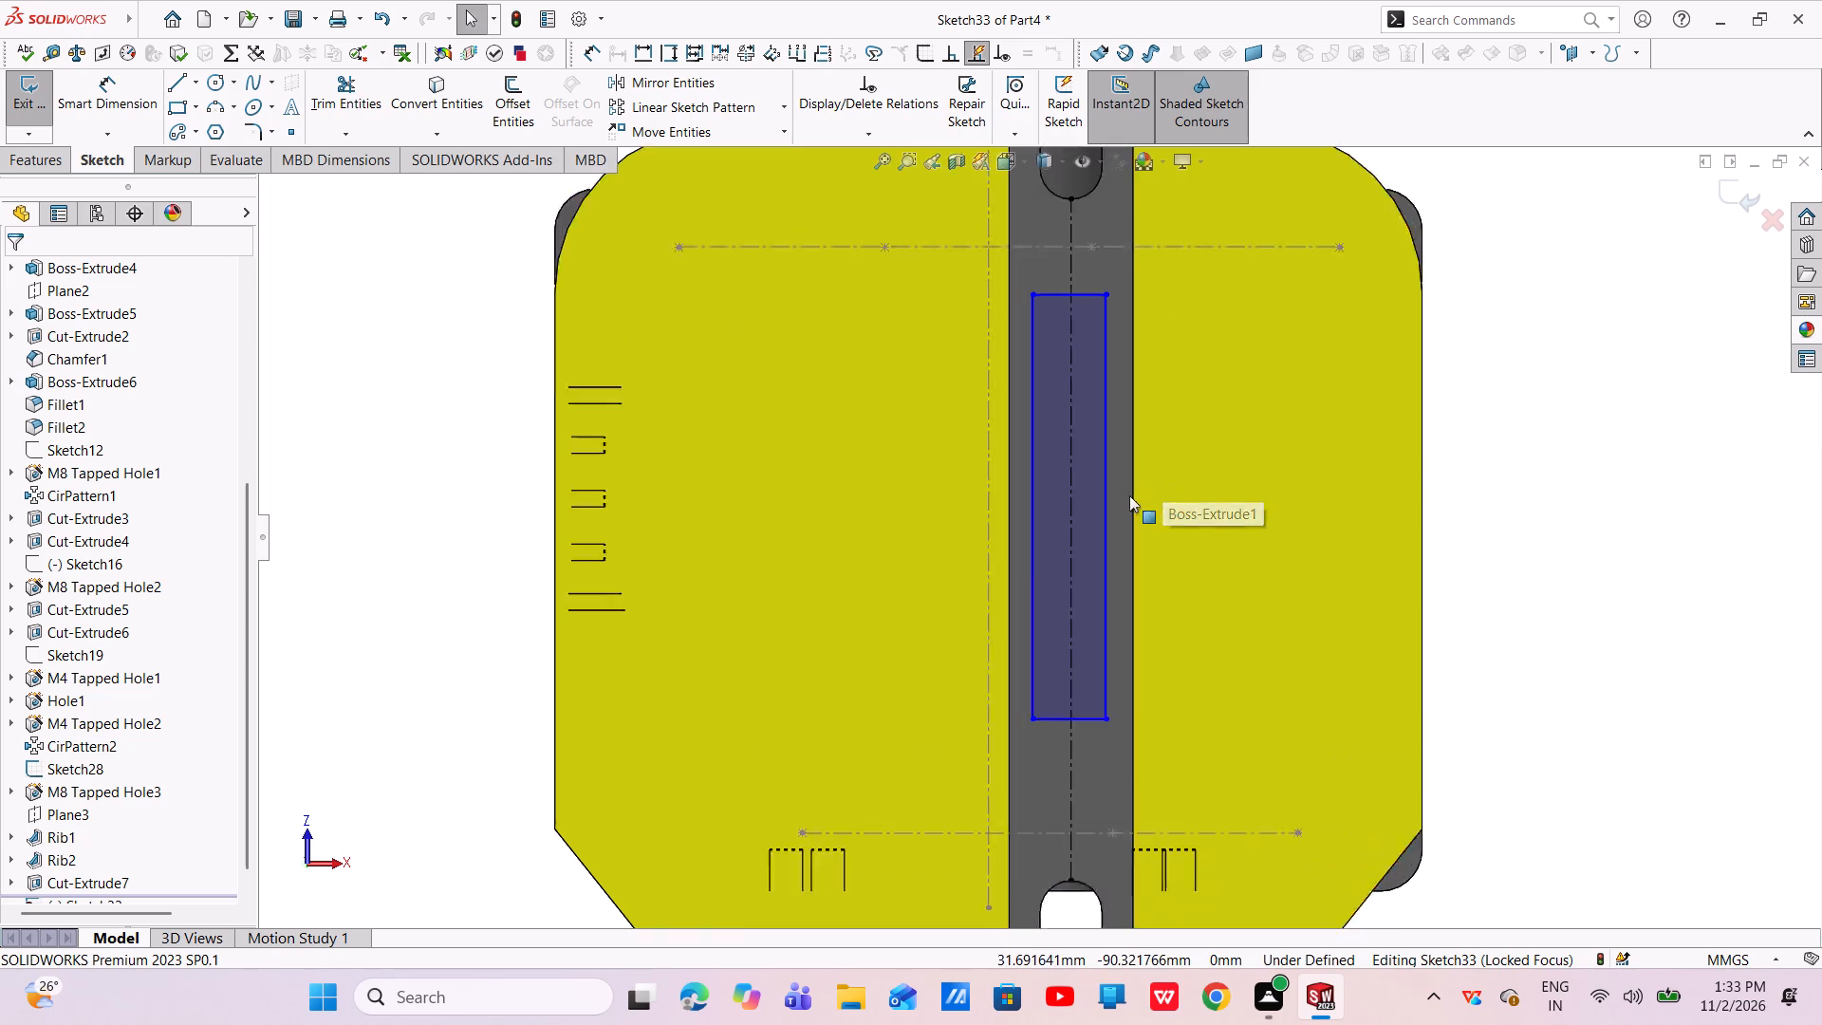
scroll(1129, 495, "down", 1)
key("Escape")
left_click_drag(1116, 611, 1115, 611, "ctrl")
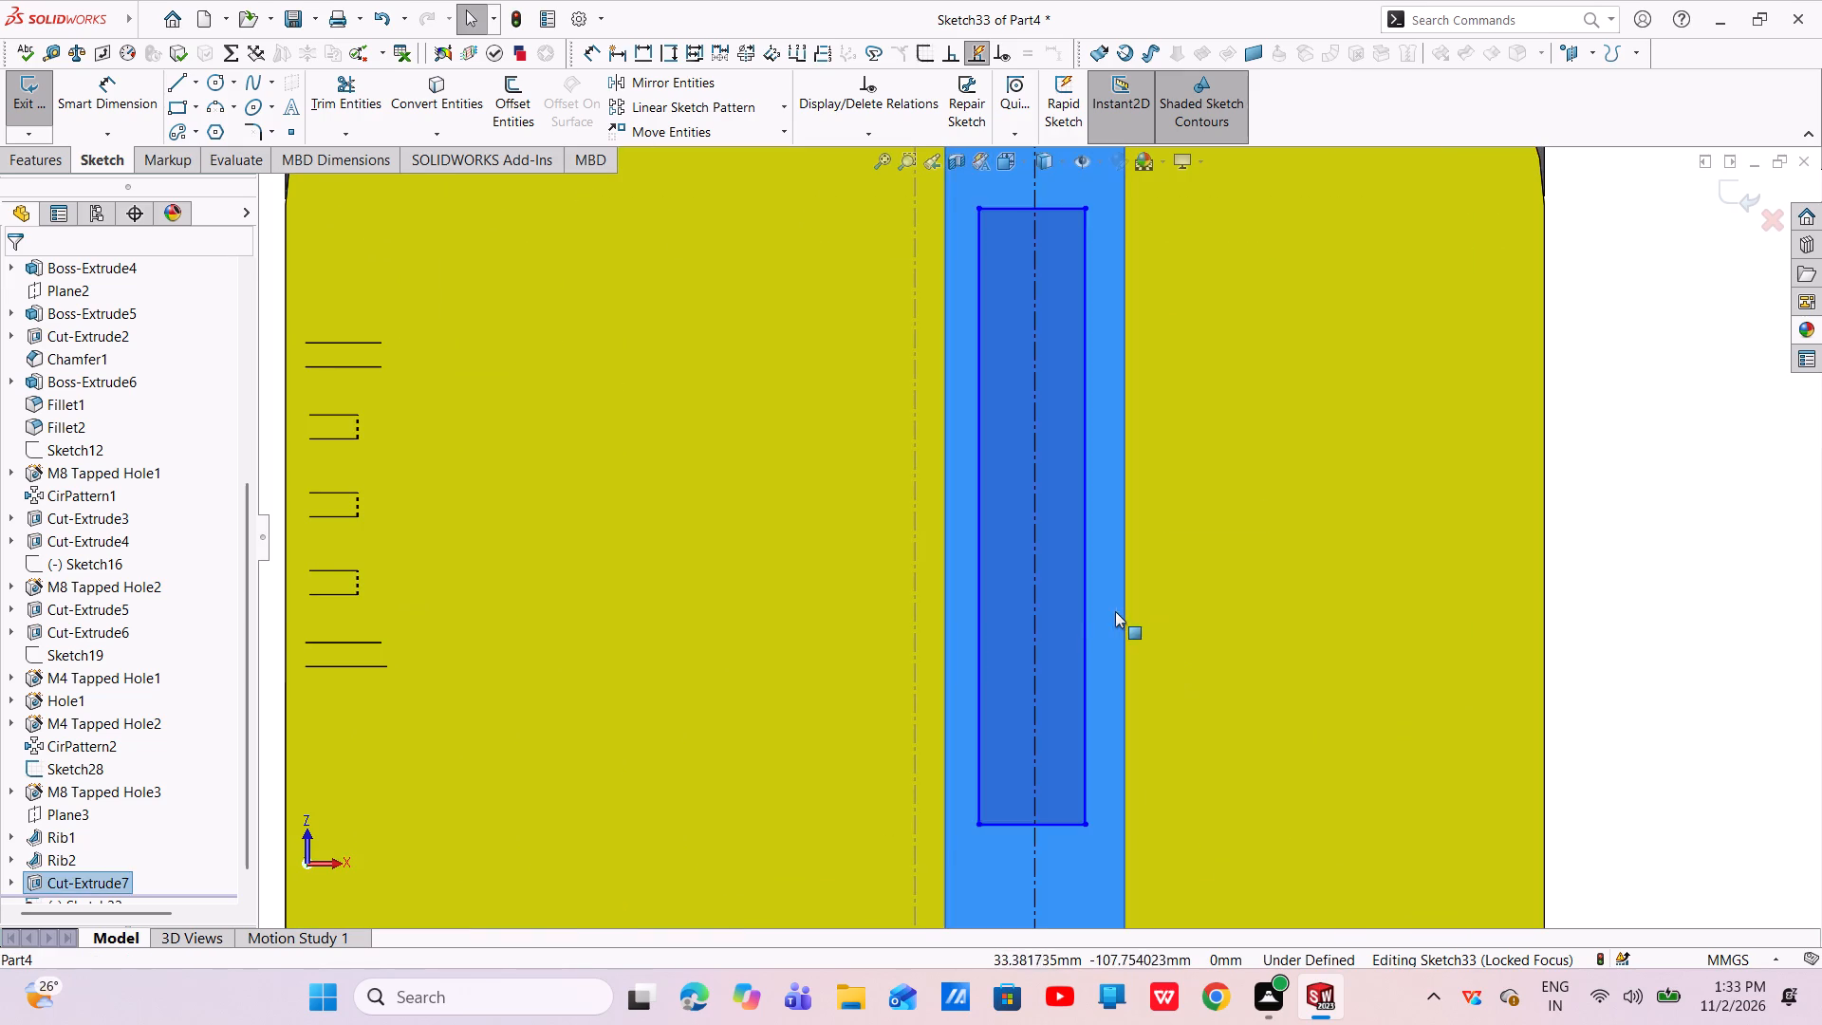
left_click_drag(1115, 611, 965, 621, "ctrl")
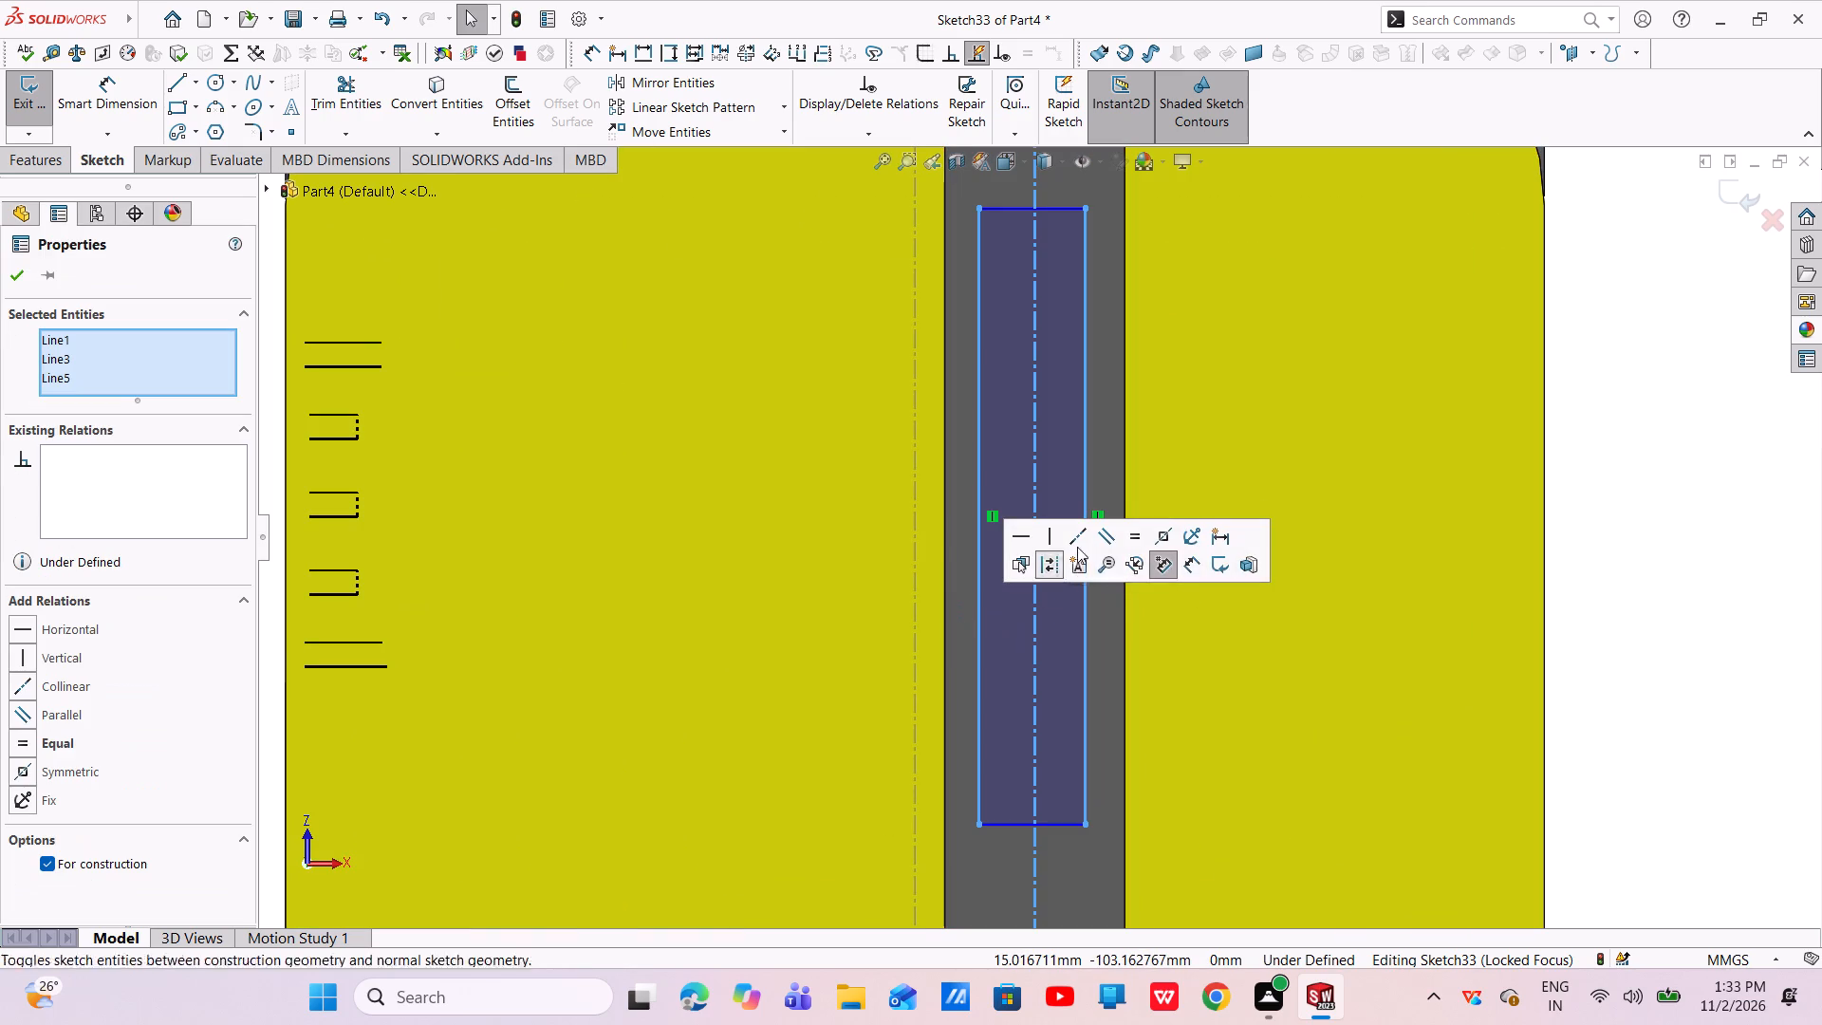
left_click(1160, 533)
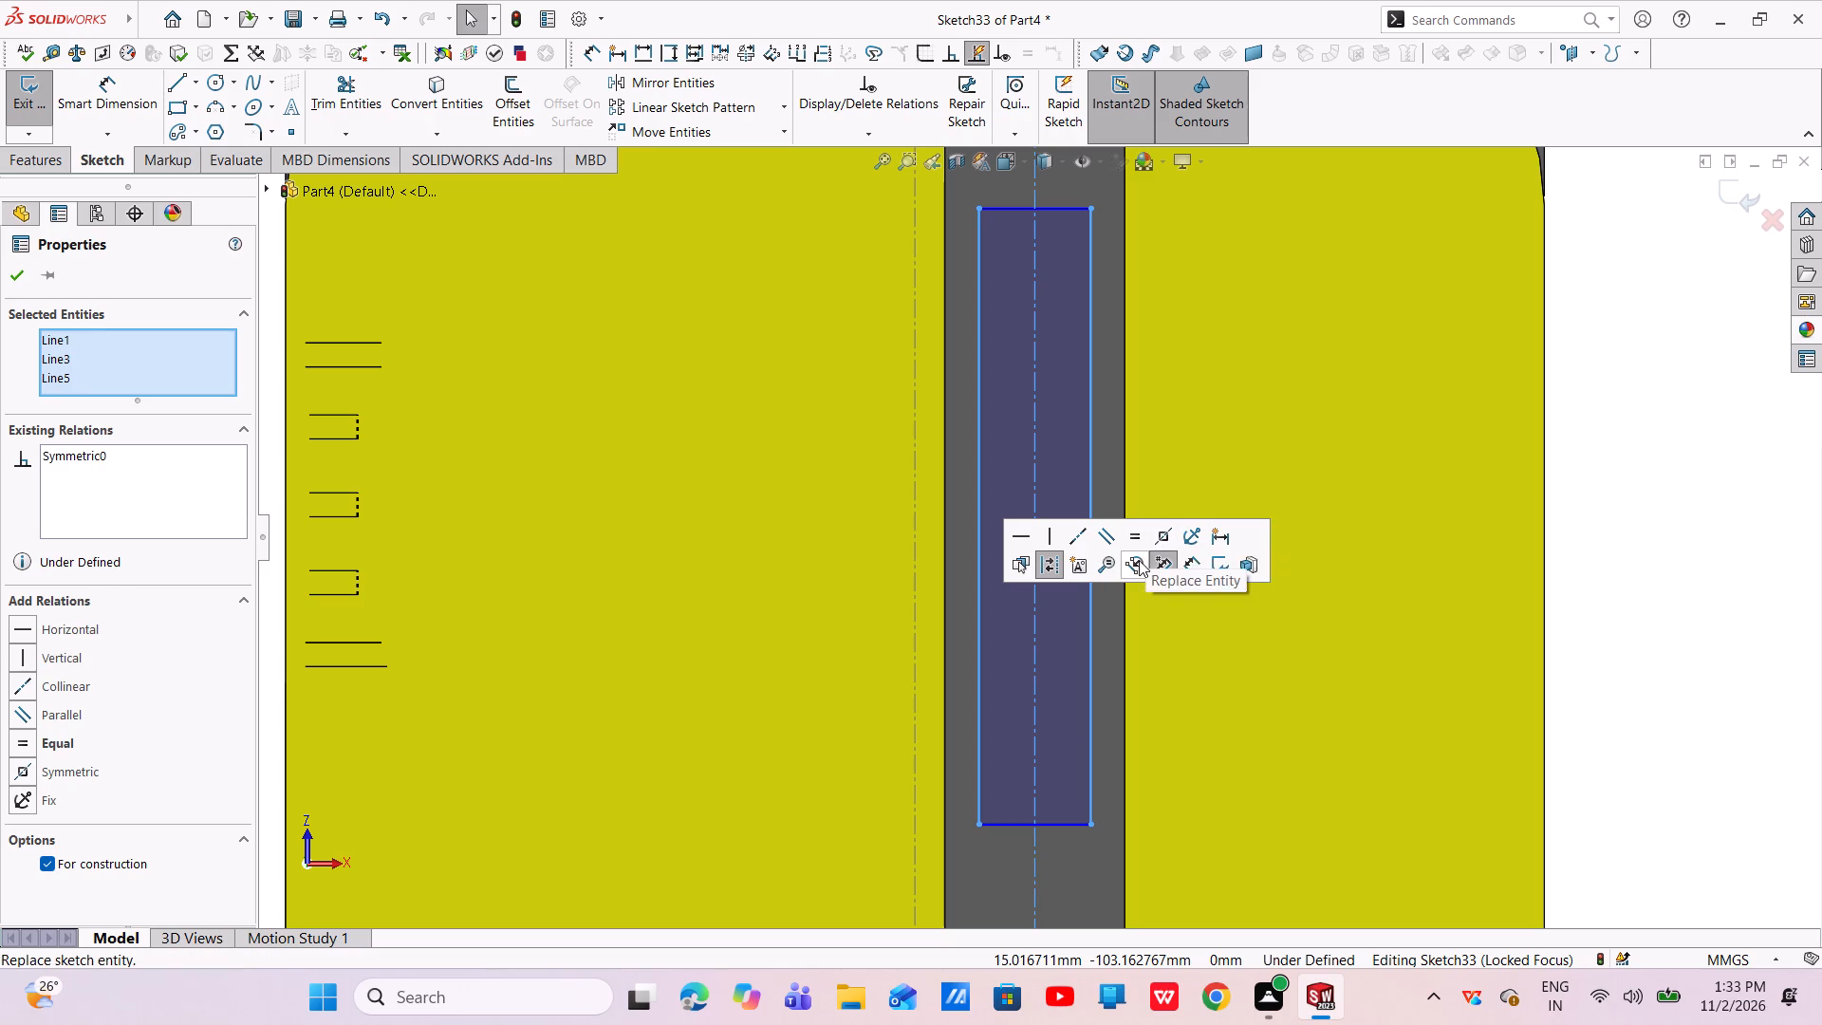
key("Escape")
key("Escape")
Dimension the distance between the inner rectangle's two long sides and set its width to 22 mm.
left_click(121, 109)
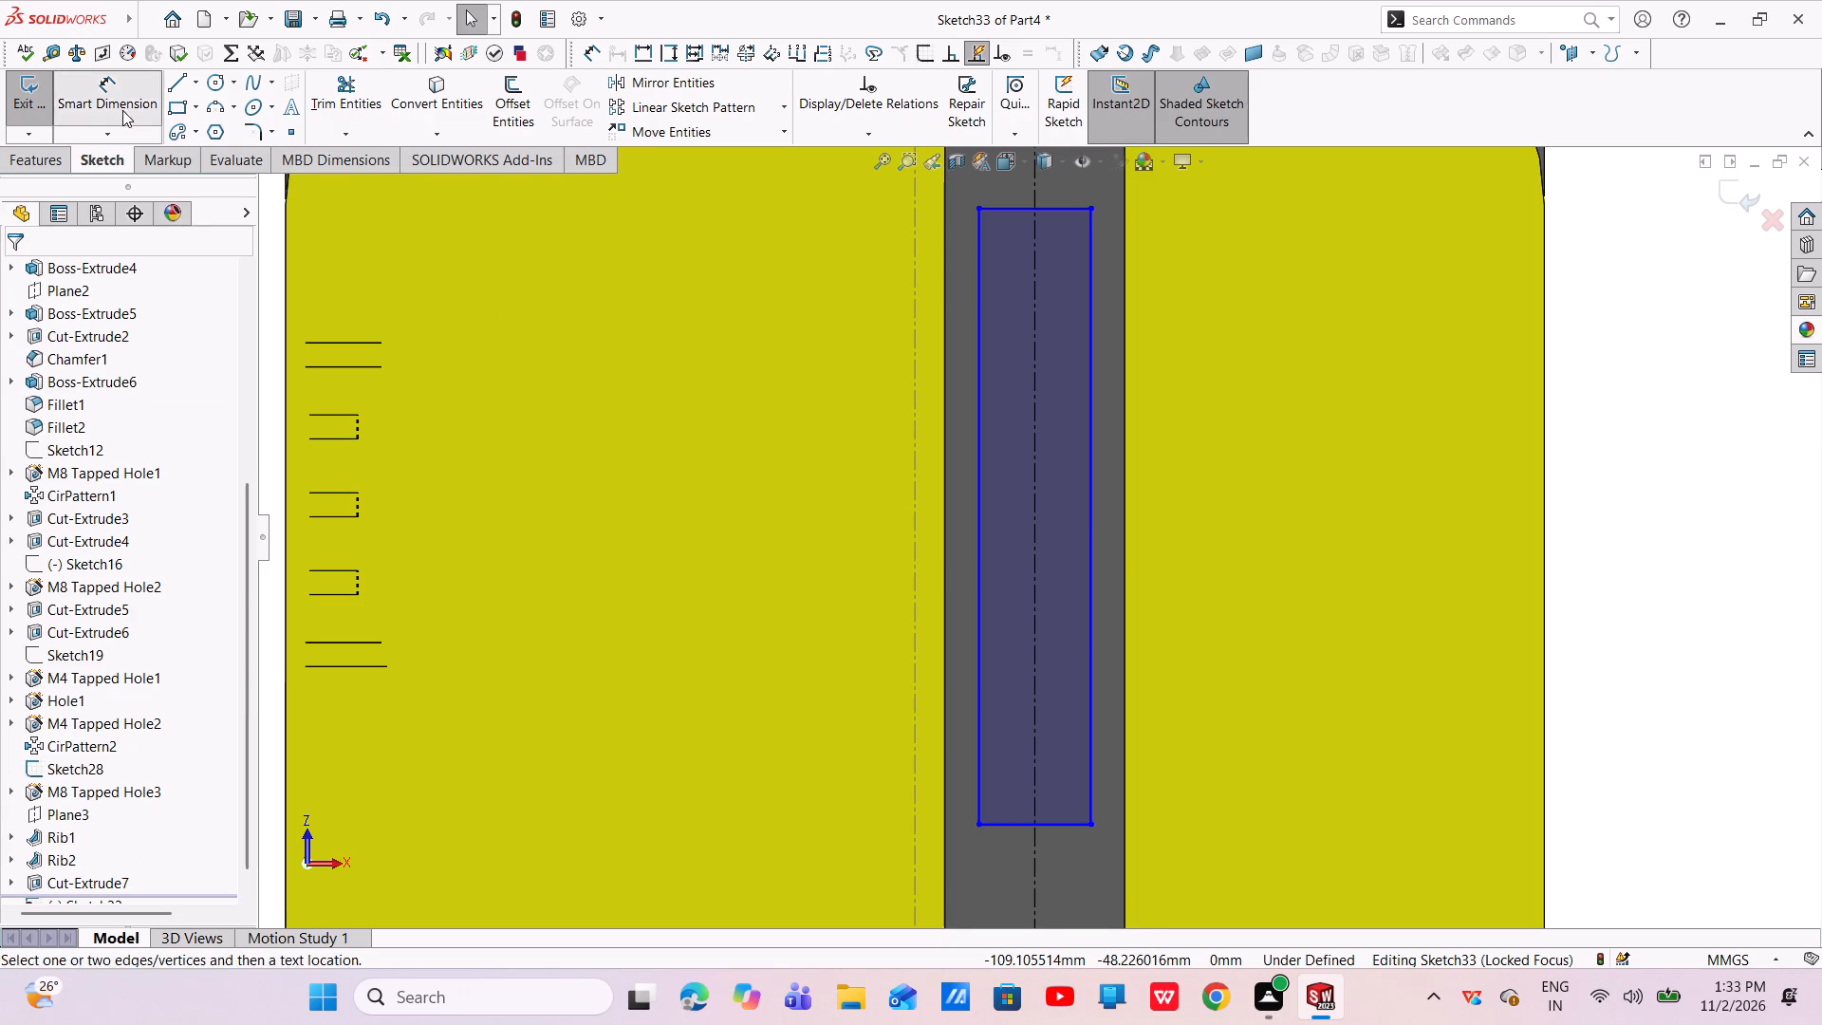
left_click(980, 624)
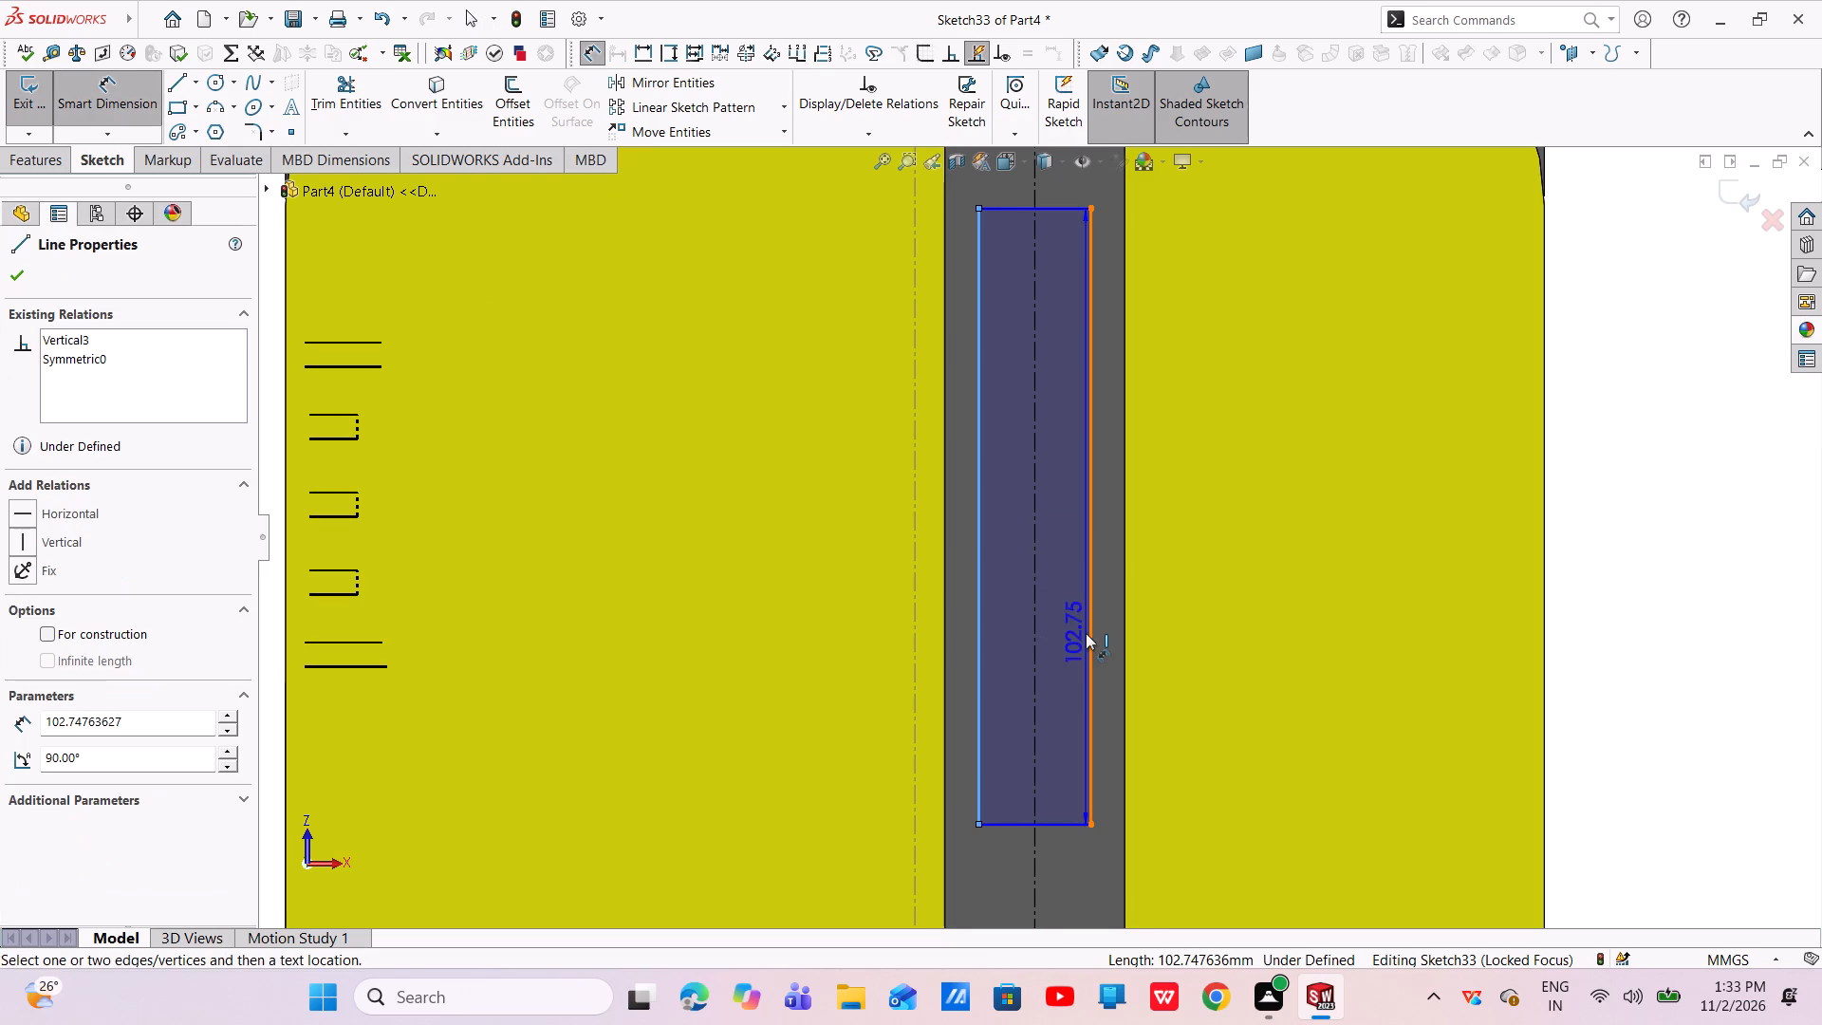
left_click(1093, 636)
left_click(1626, 611)
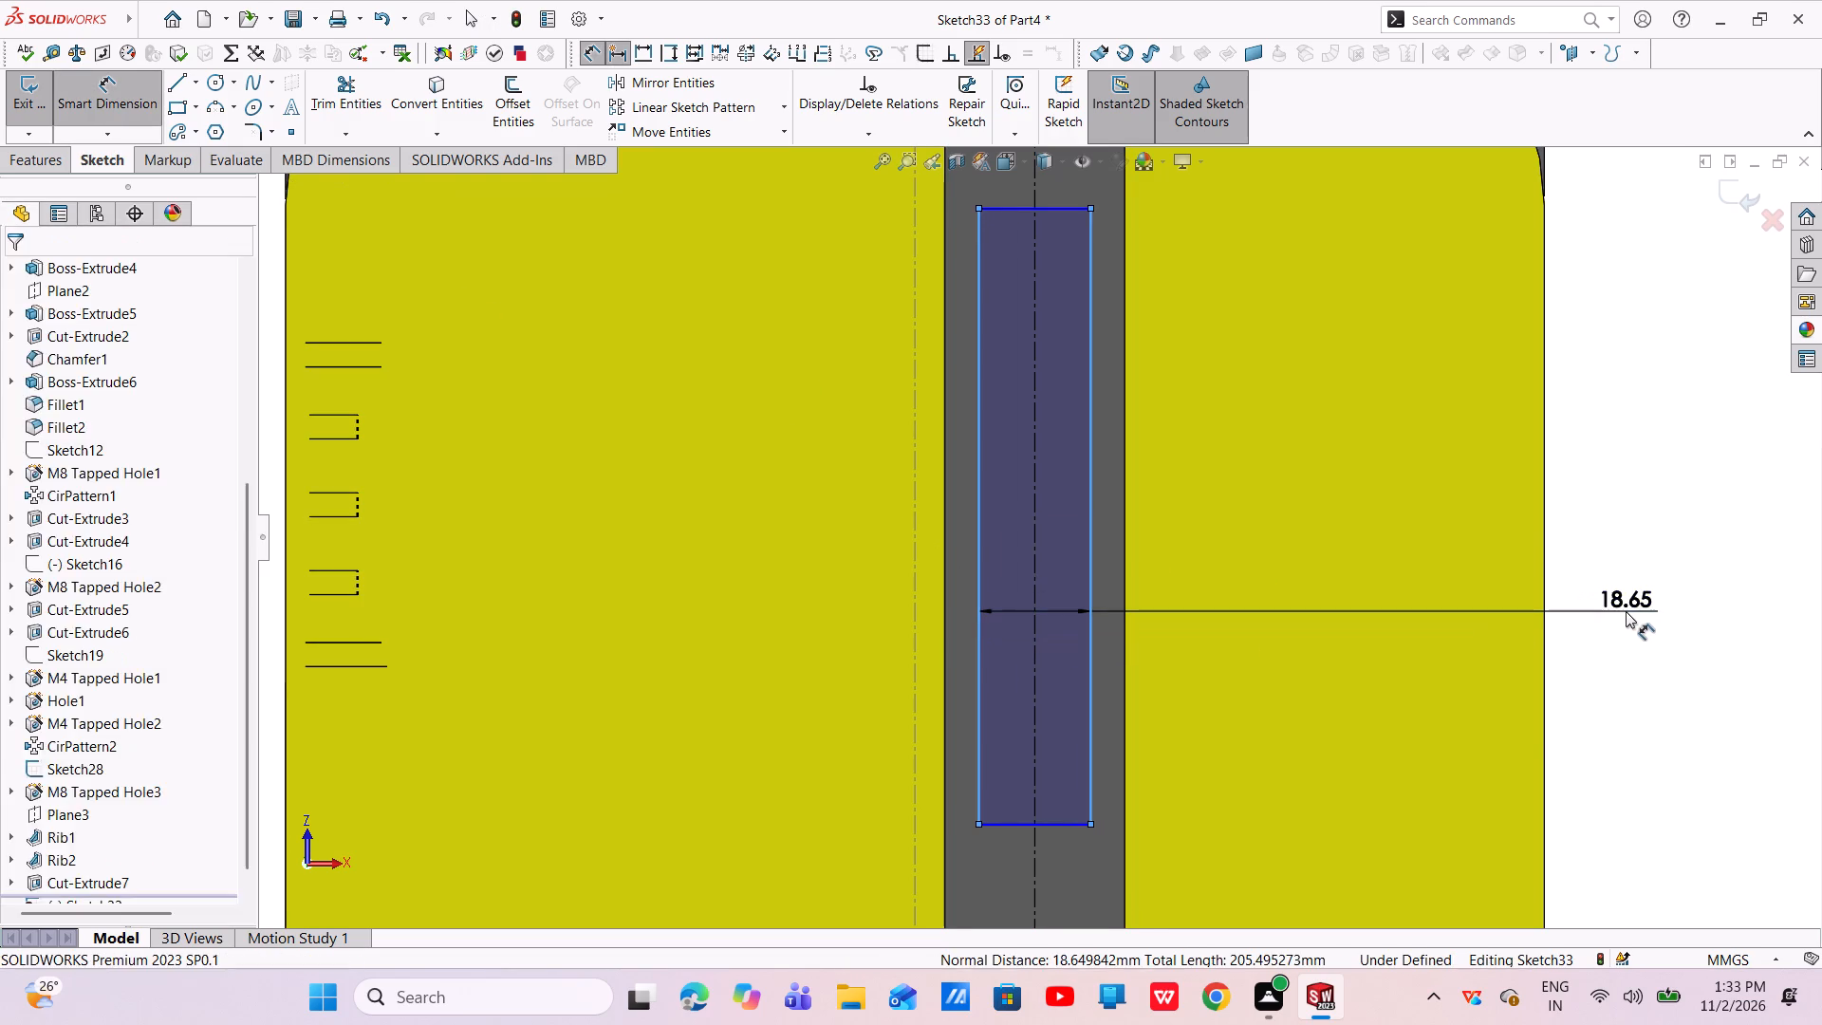
key("BackSpace")
type("22")
key("Return")
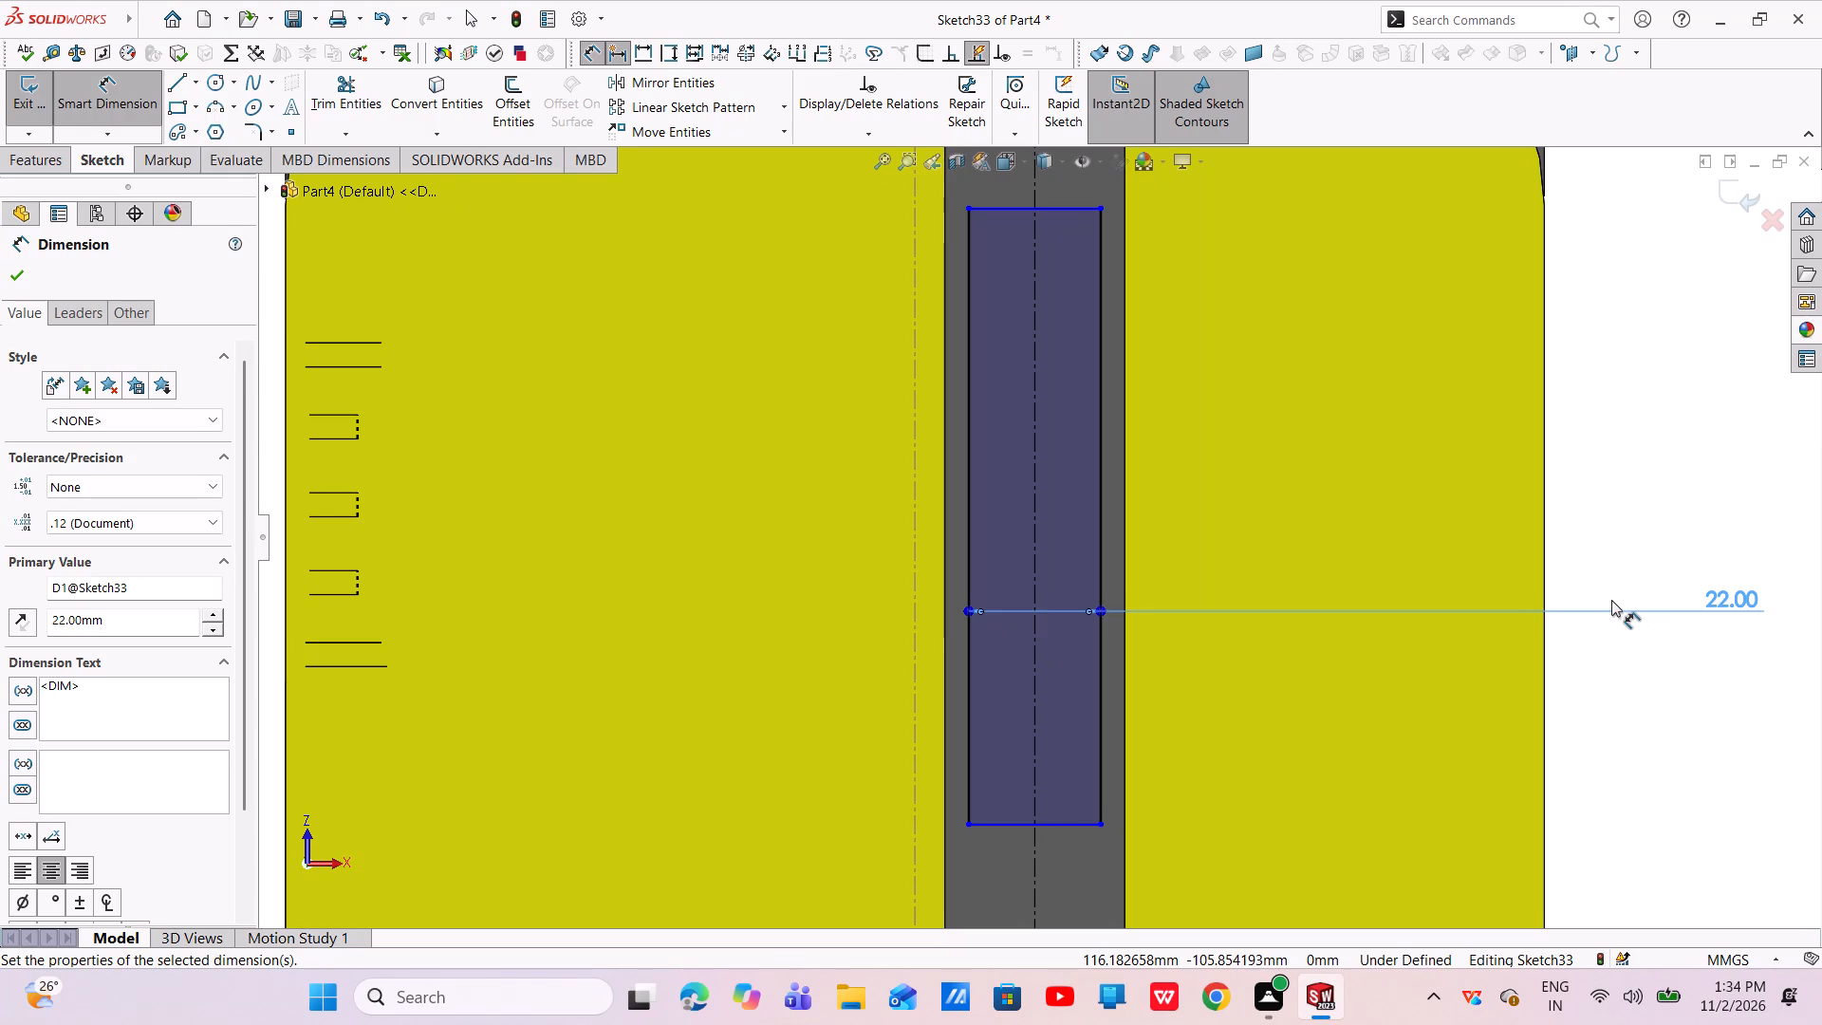
Dimension the distance between the rectangle's two short sides and set its length to 150 mm.
scroll(1501, 673, "up", 3)
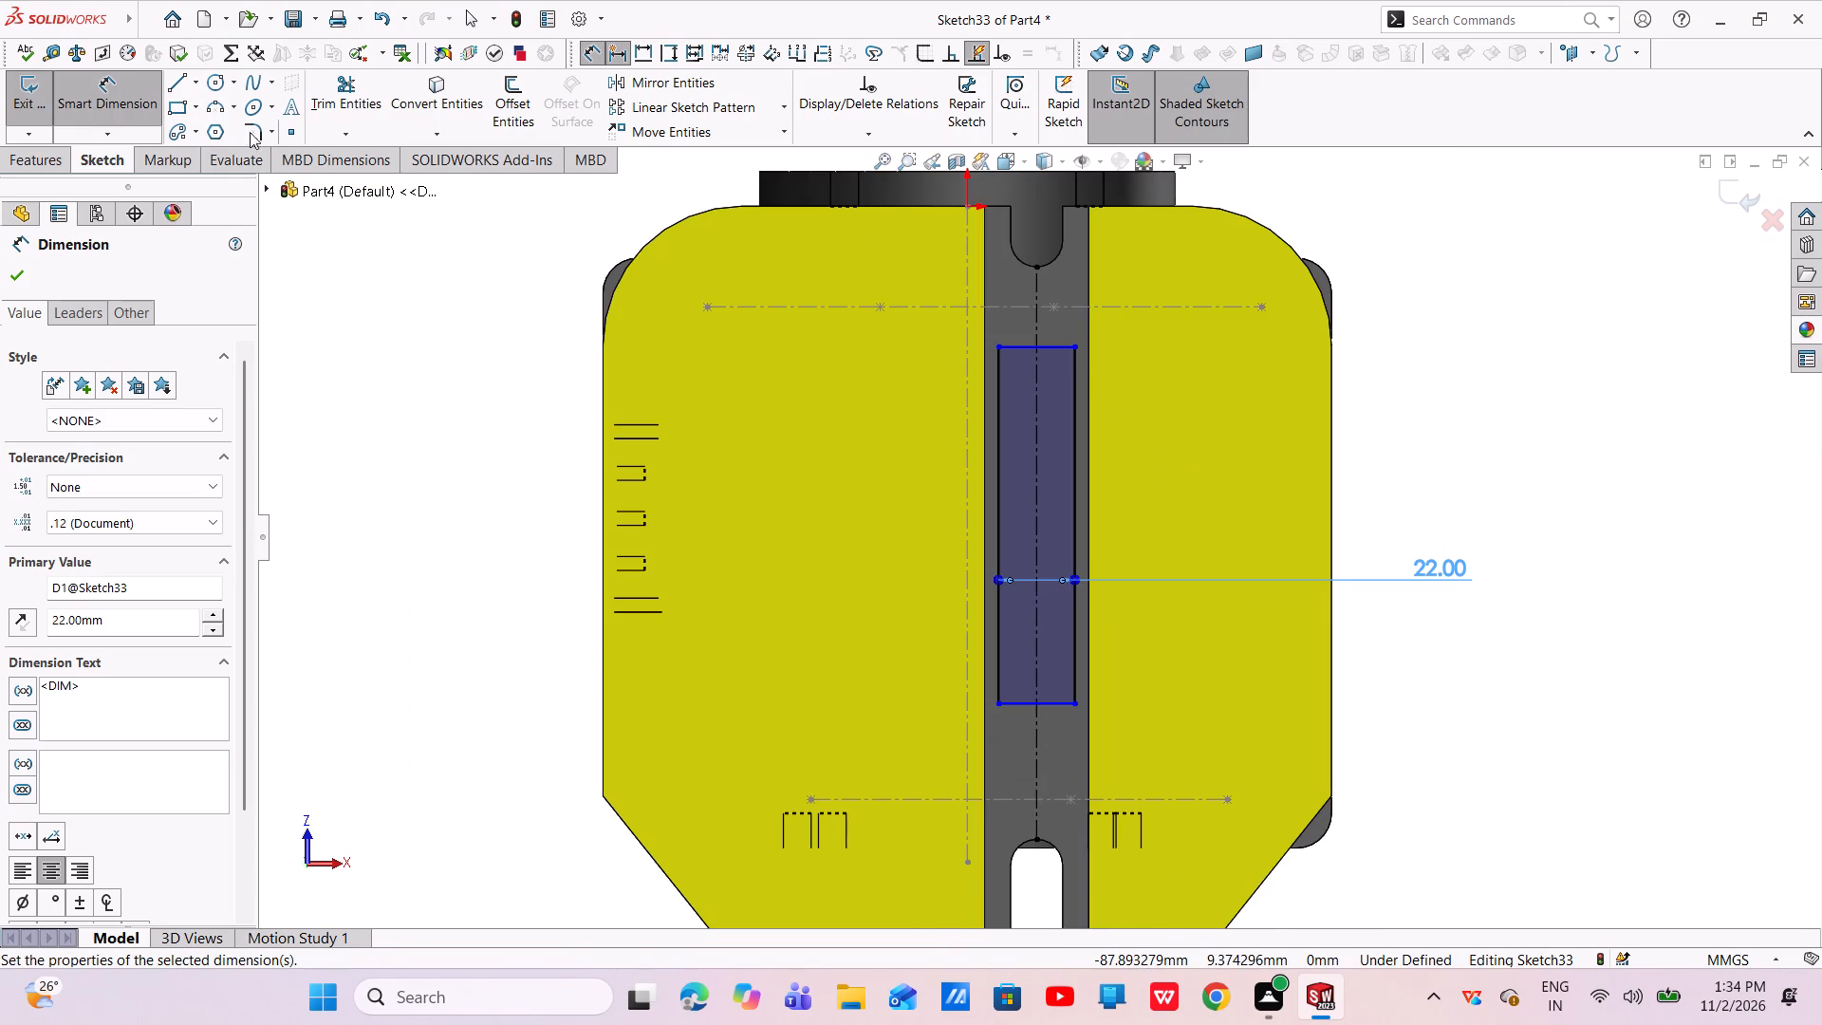
left_click(1038, 345)
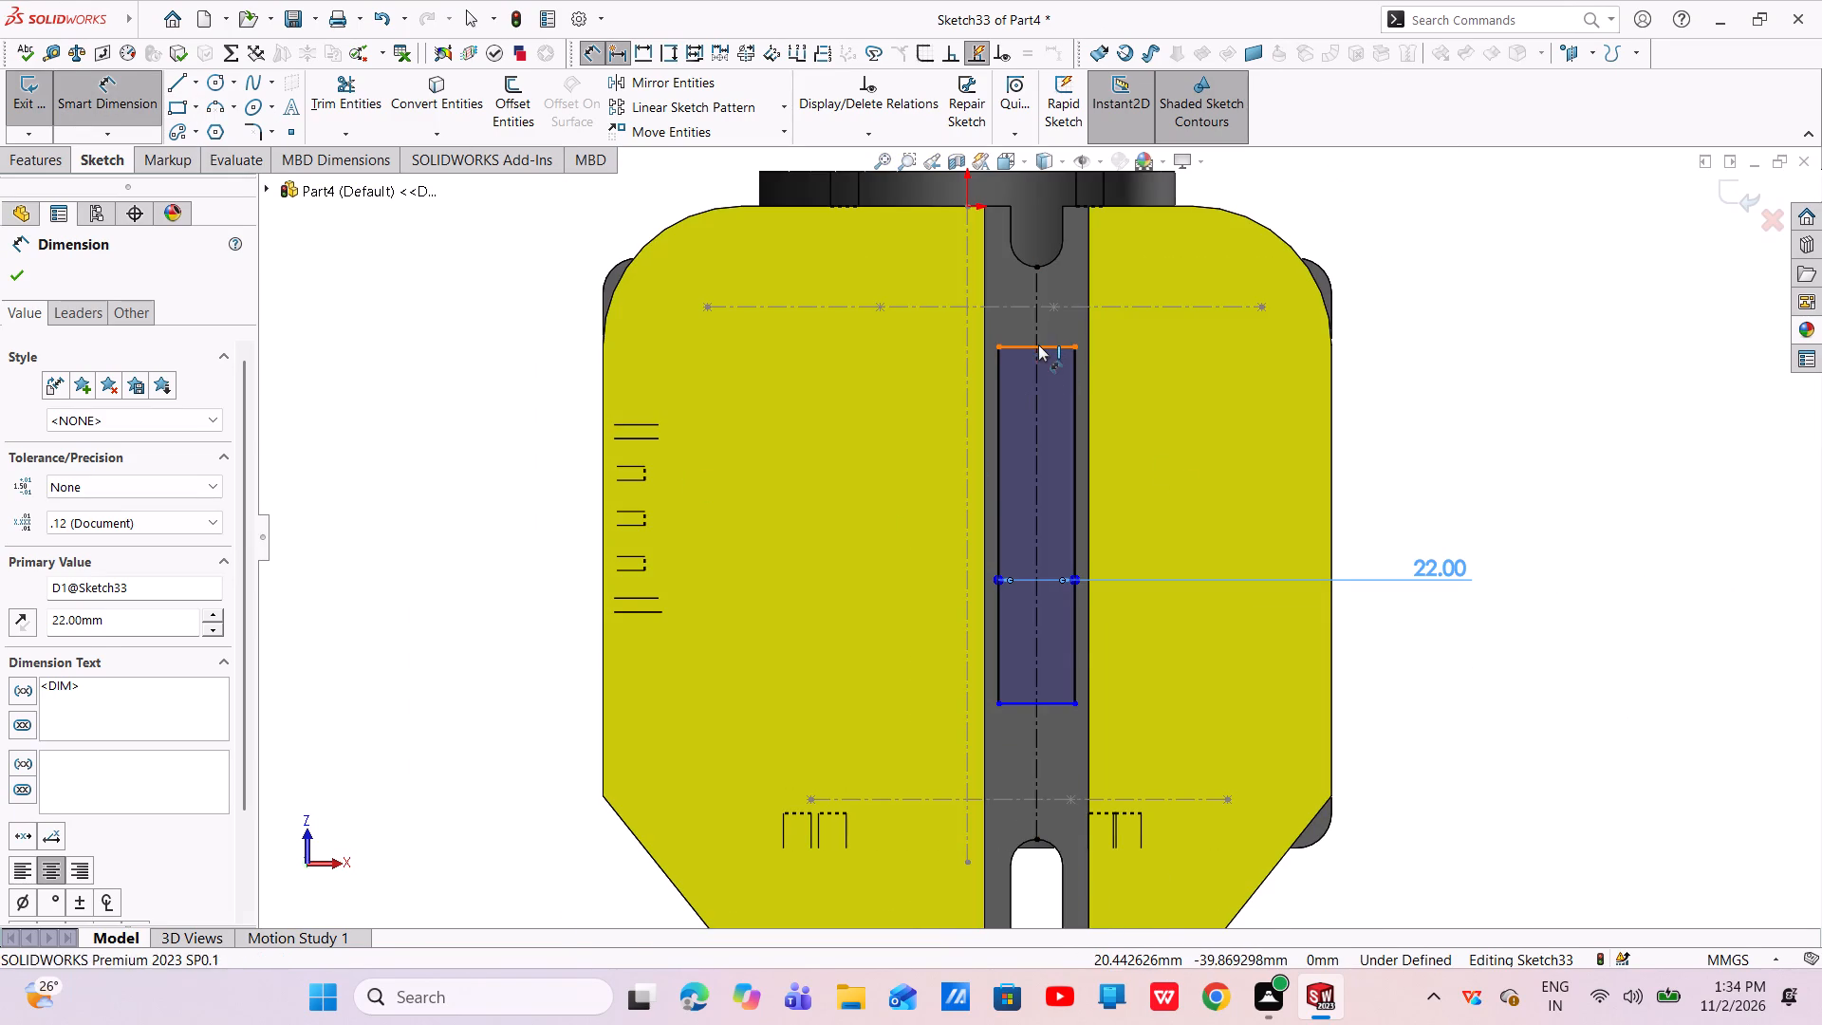
left_click(1019, 705)
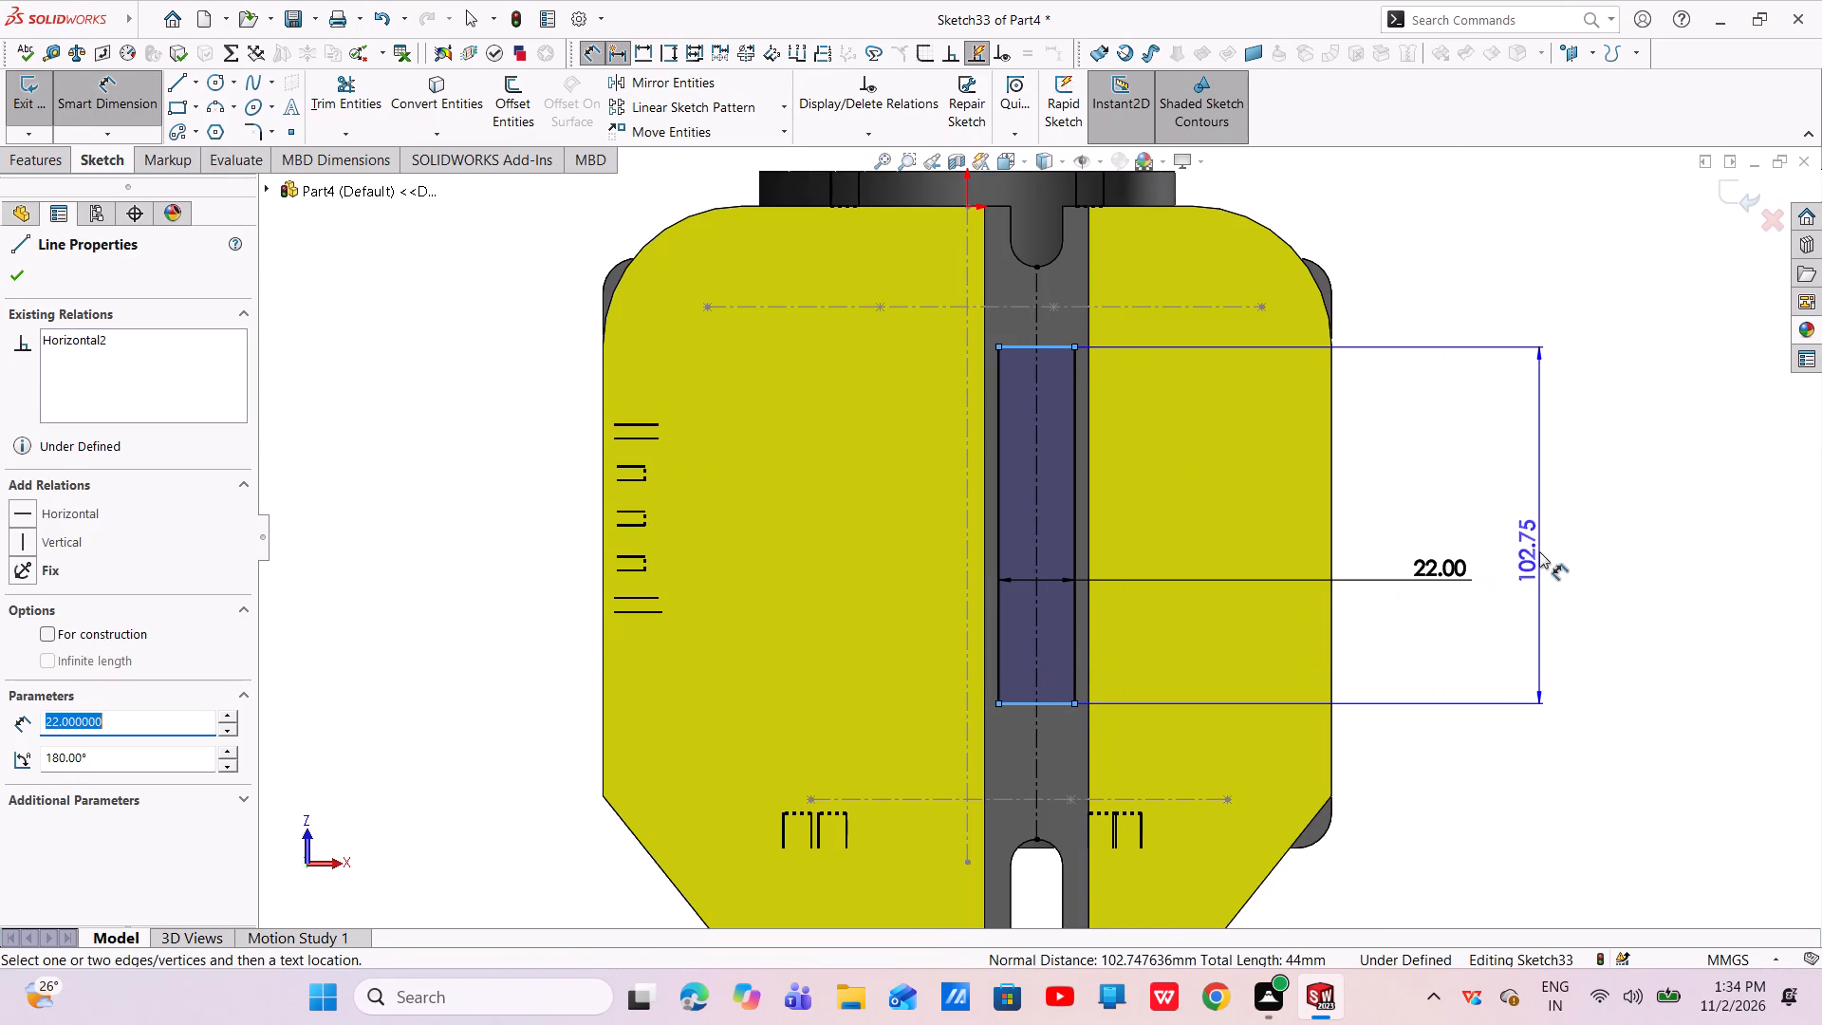
left_click(1539, 551)
key("BackSpace")
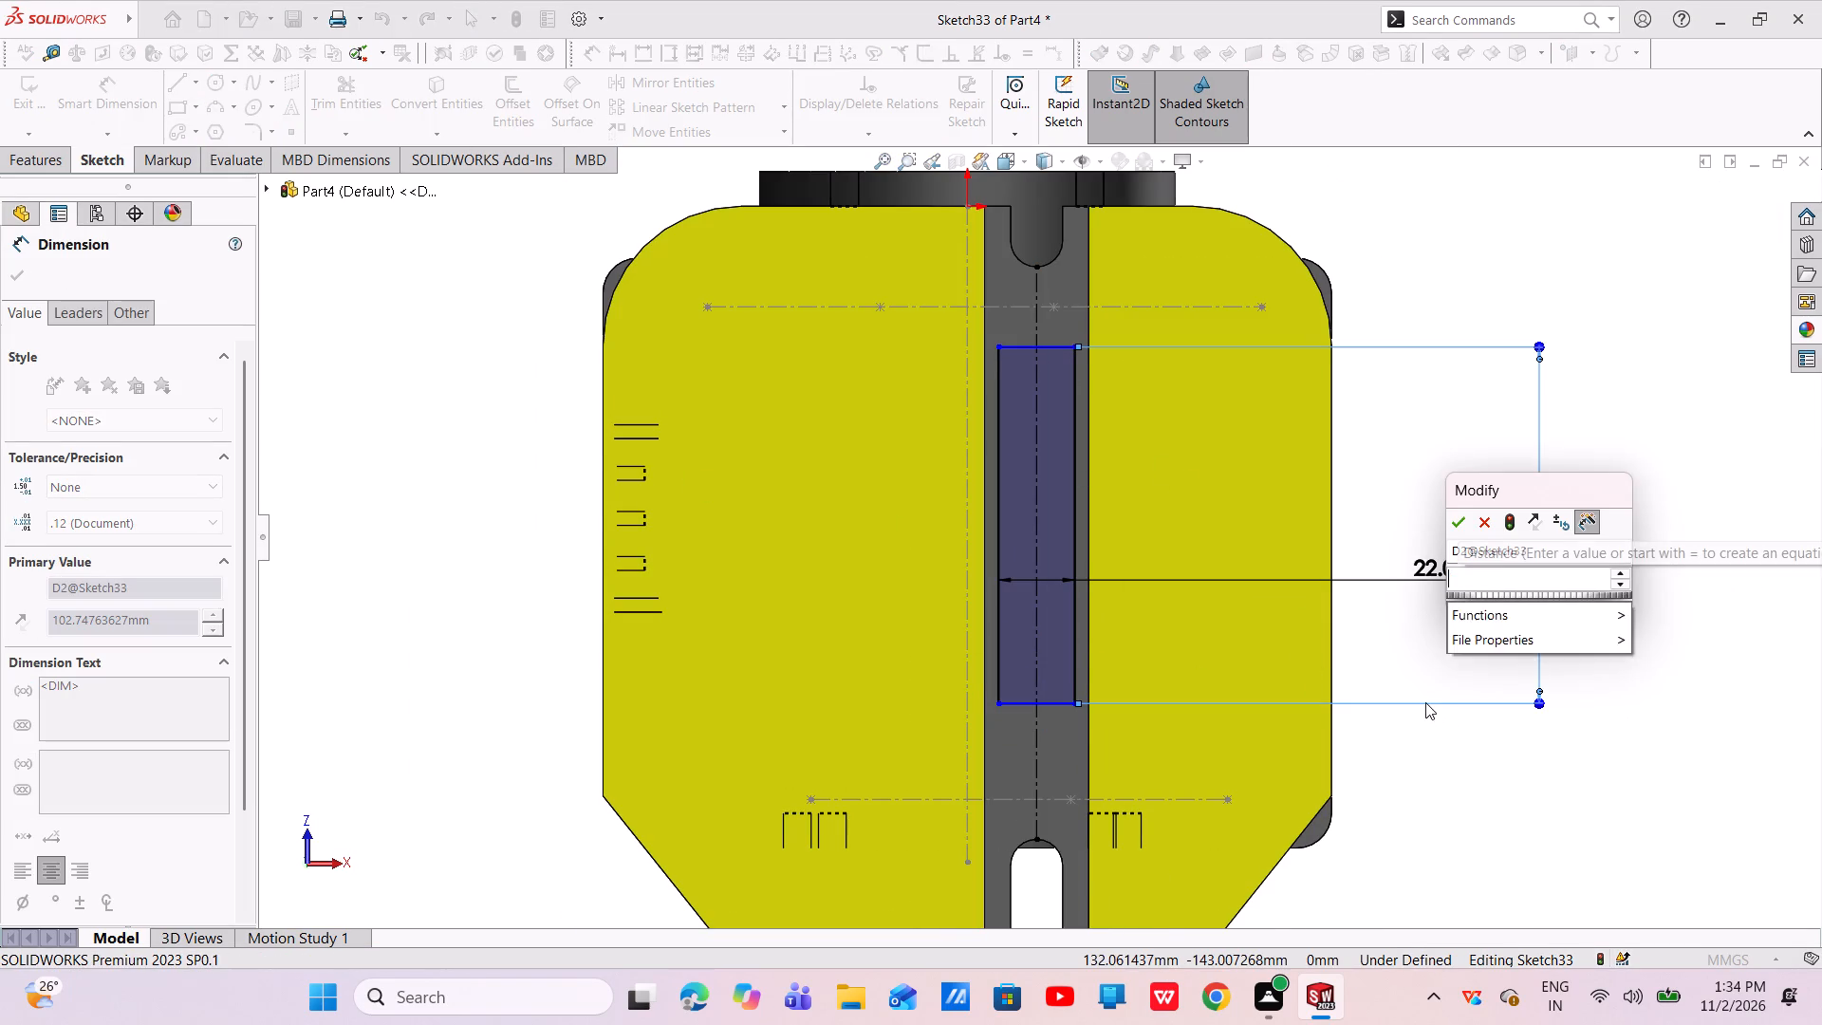
type("150")
key("Return")
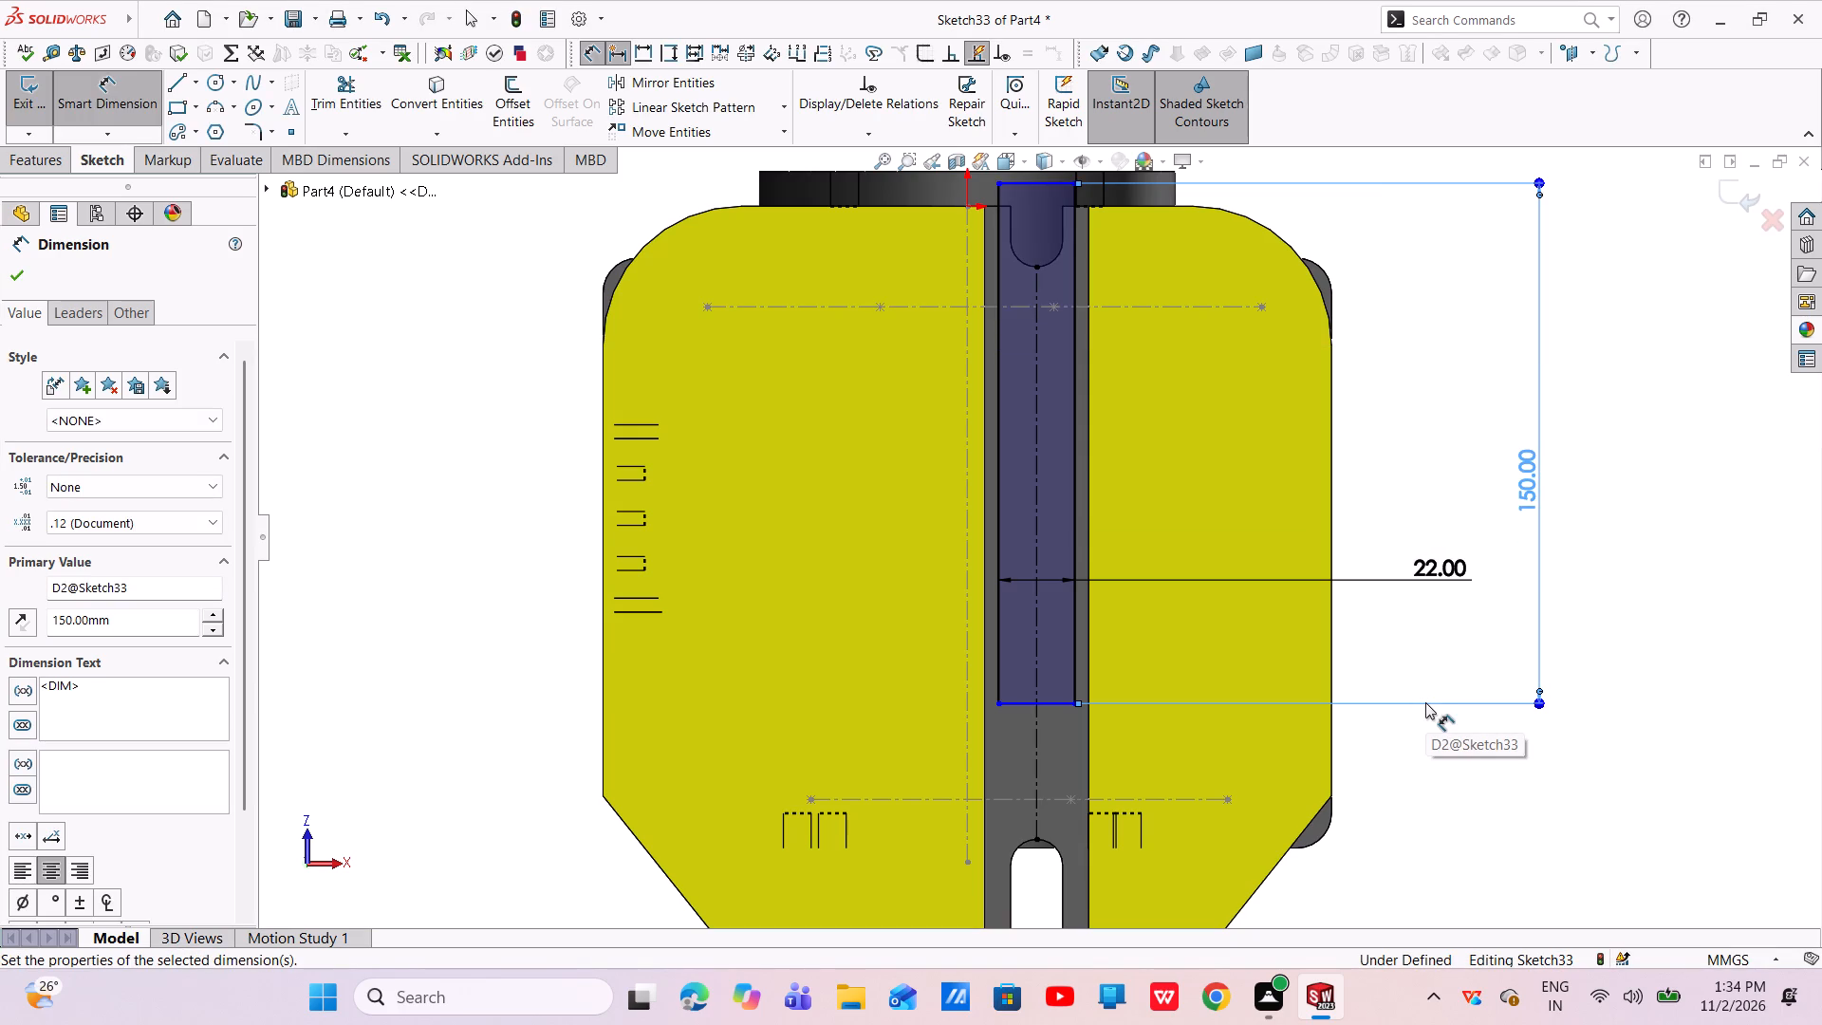
key("Escape")
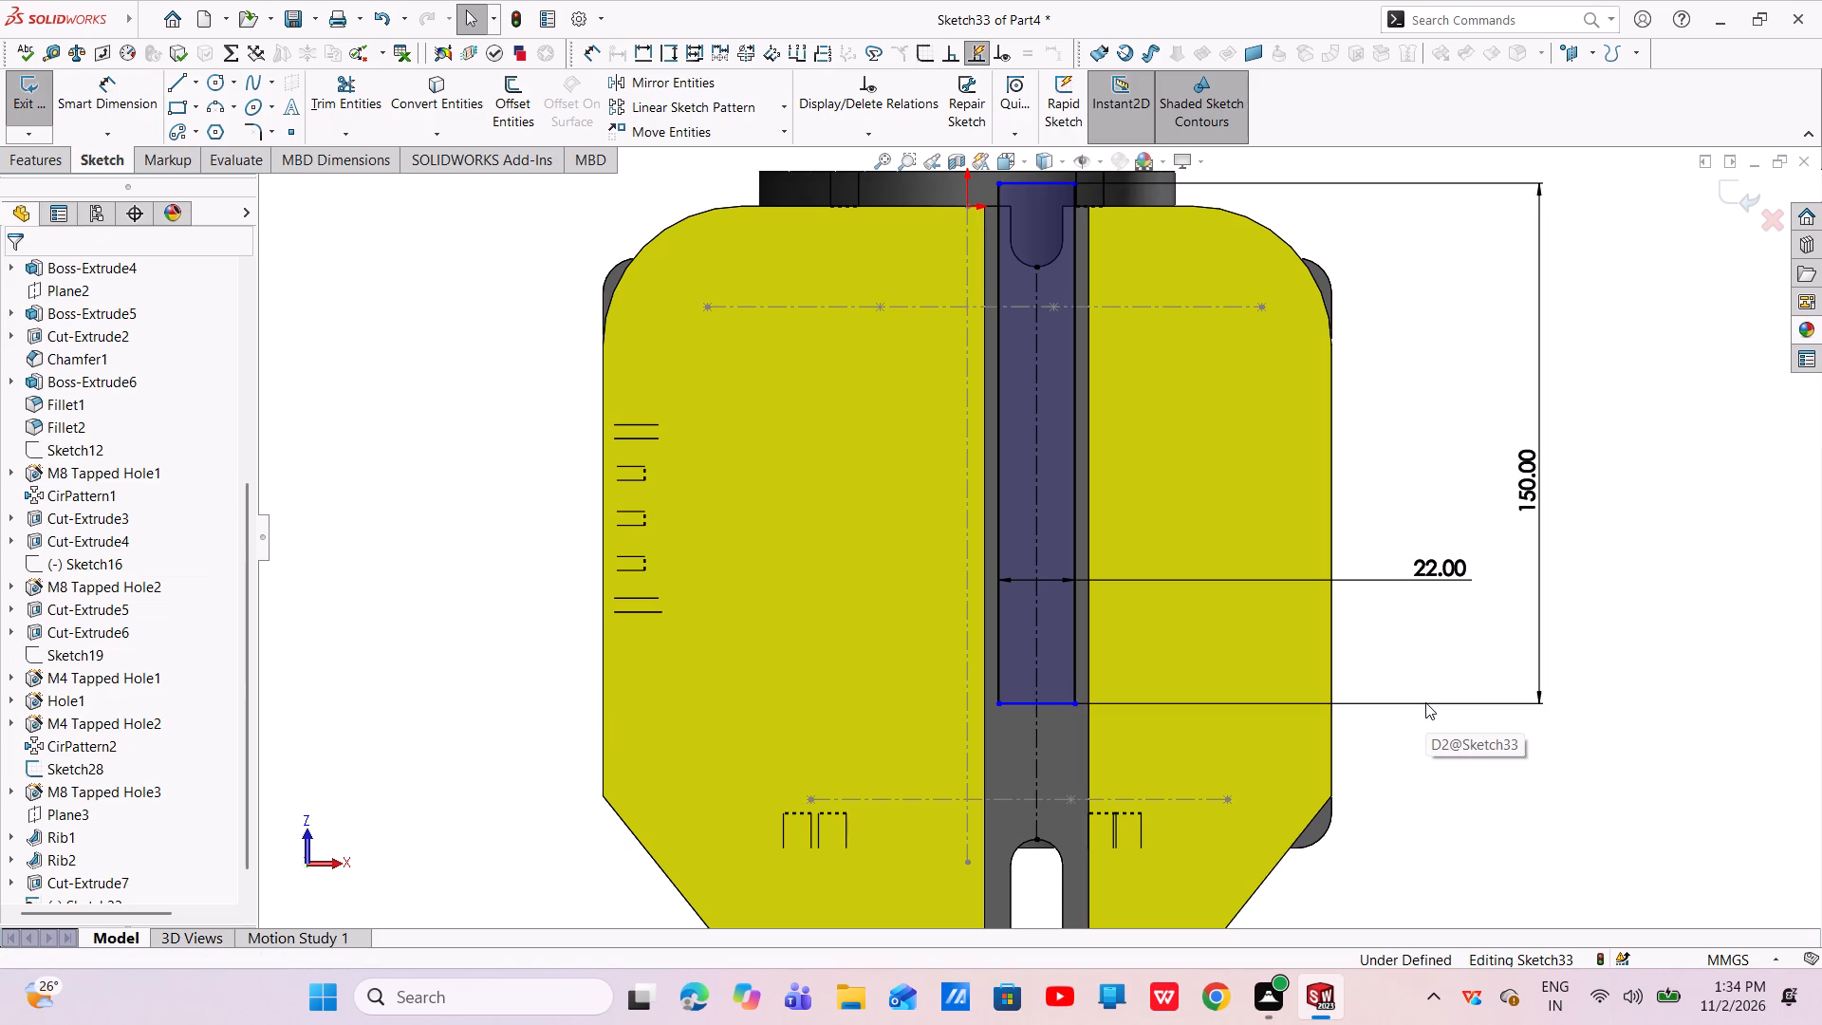
key("Escape")
Move the 22 × 150 mm rectangle along the channel until it lies between the rounded ends of the two slots.
scroll(1298, 561, "up", 2)
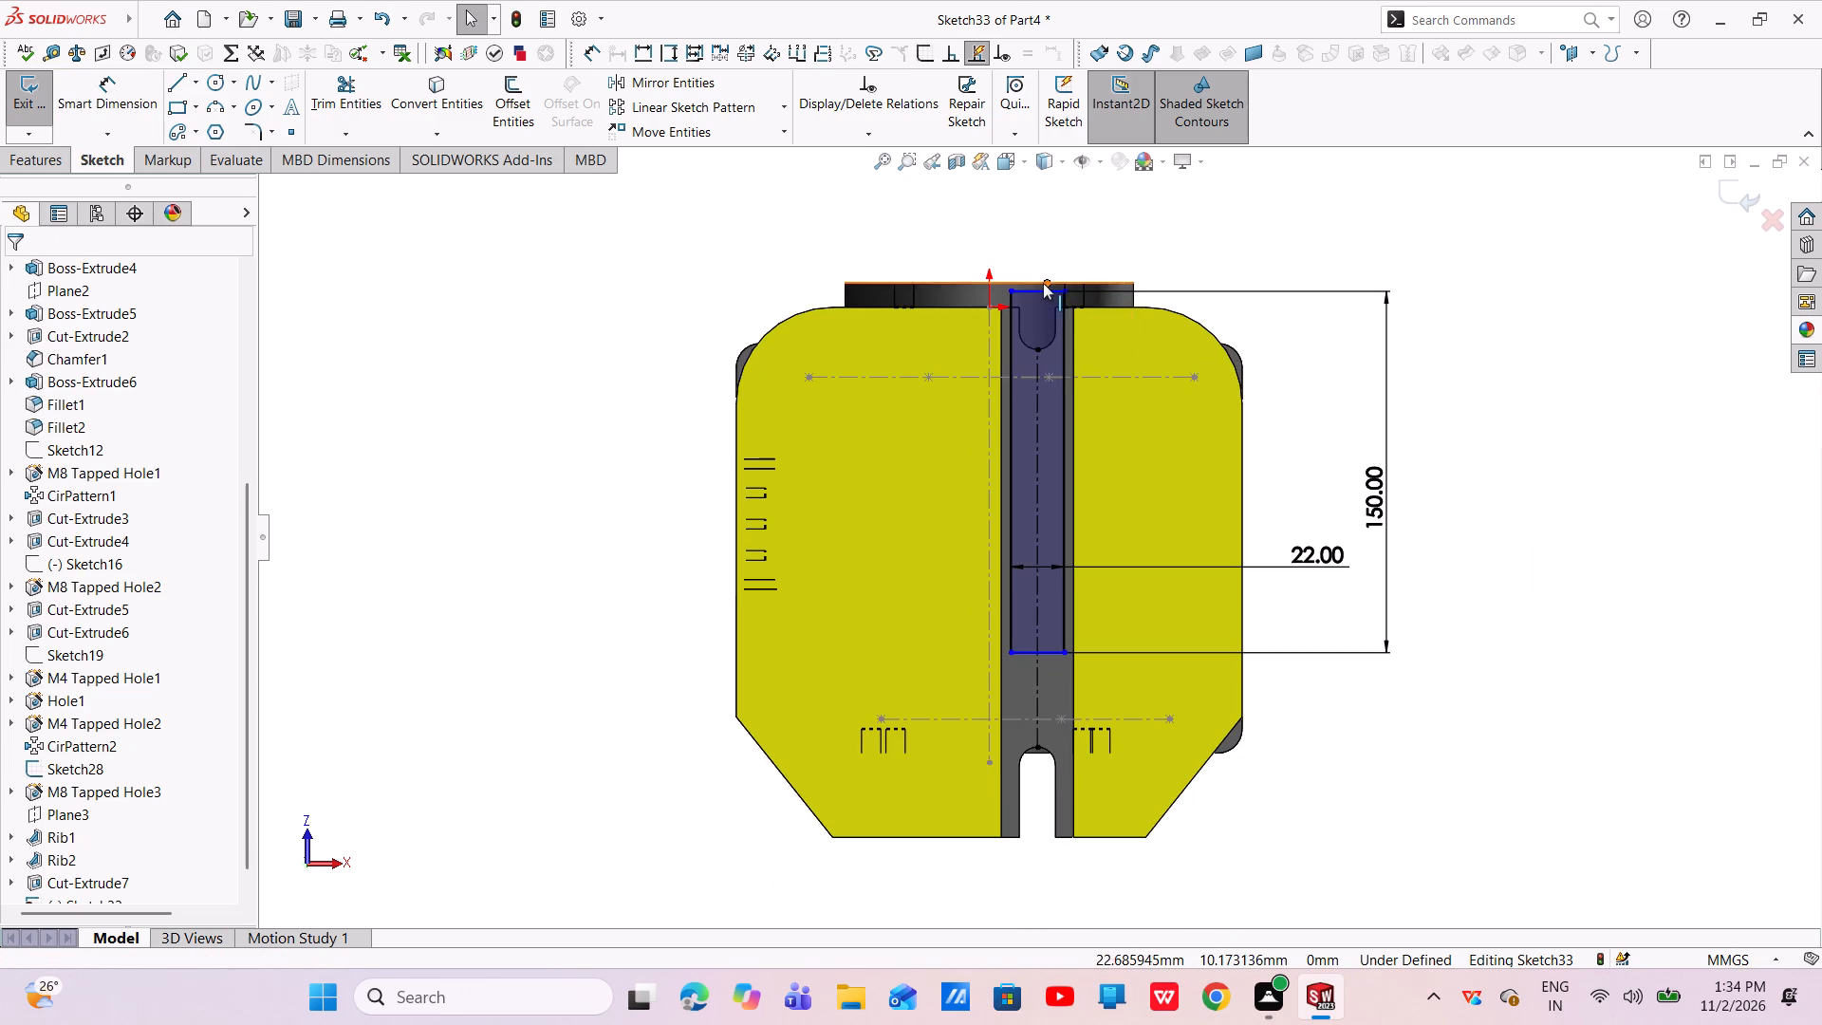
left_click_drag(1038, 288, 1031, 377)
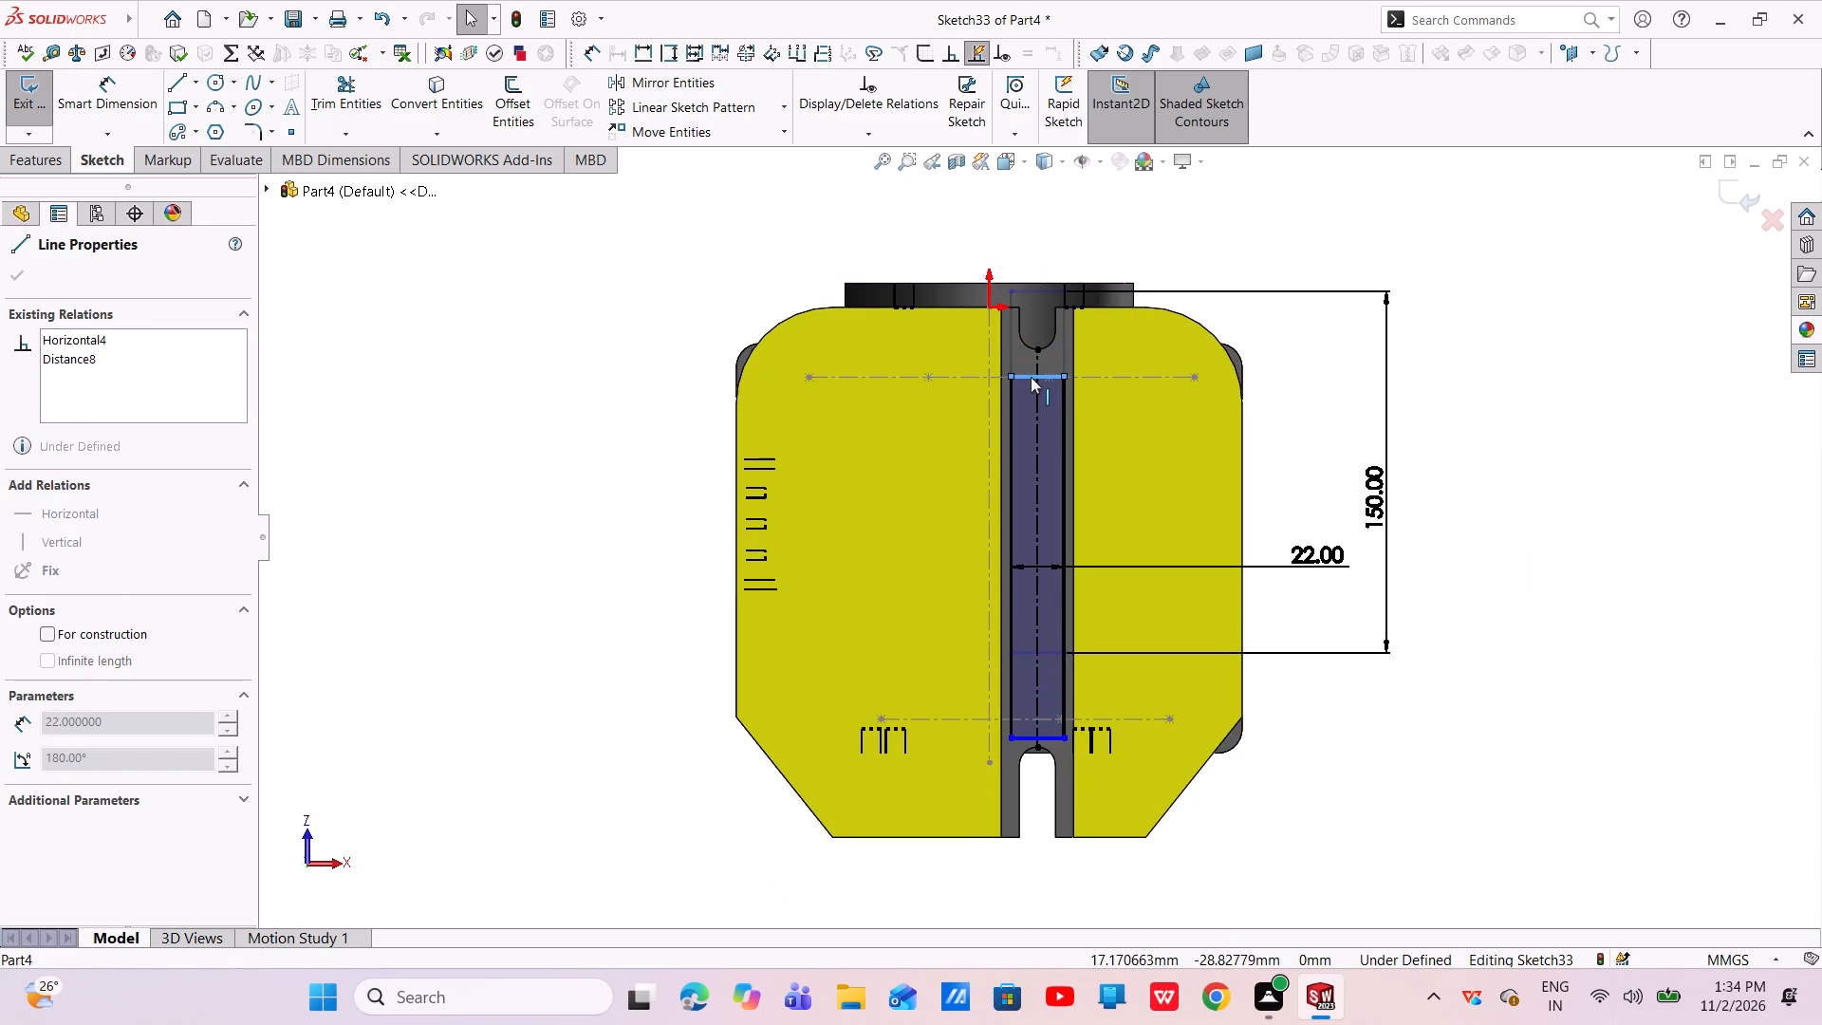
left_click_drag(1031, 377, 1032, 372)
key("Escape")
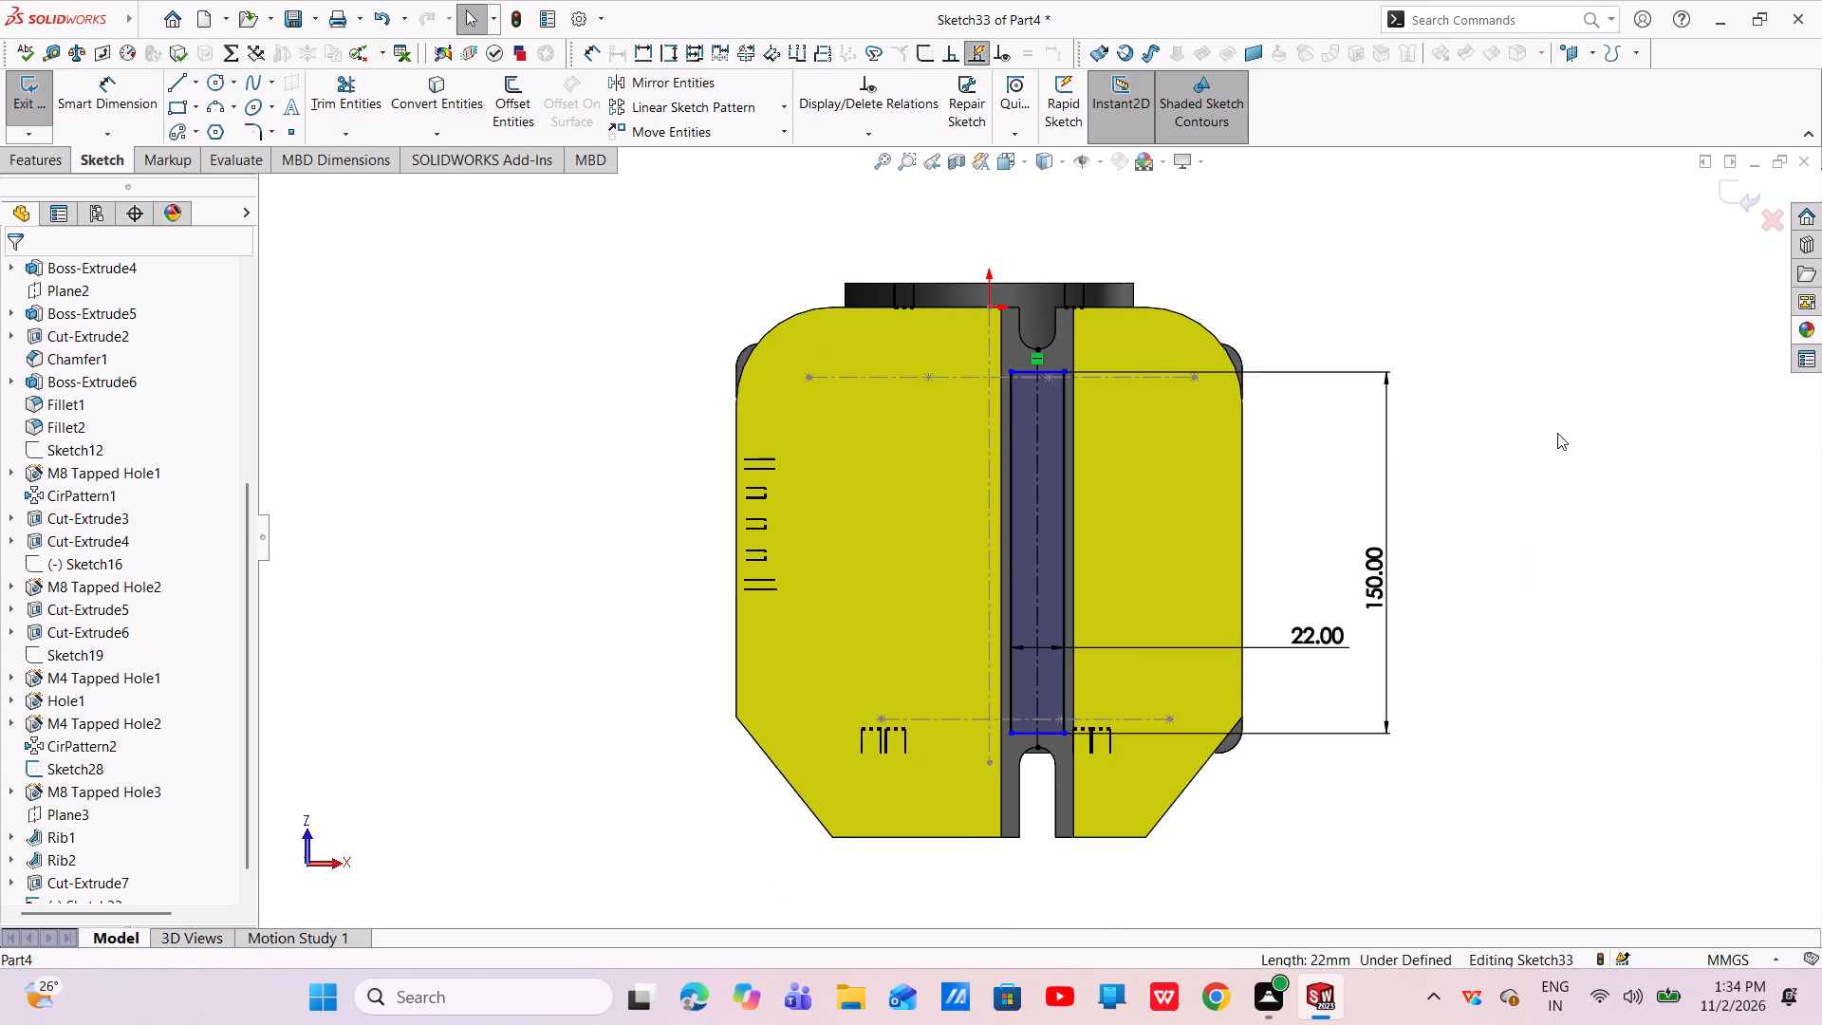
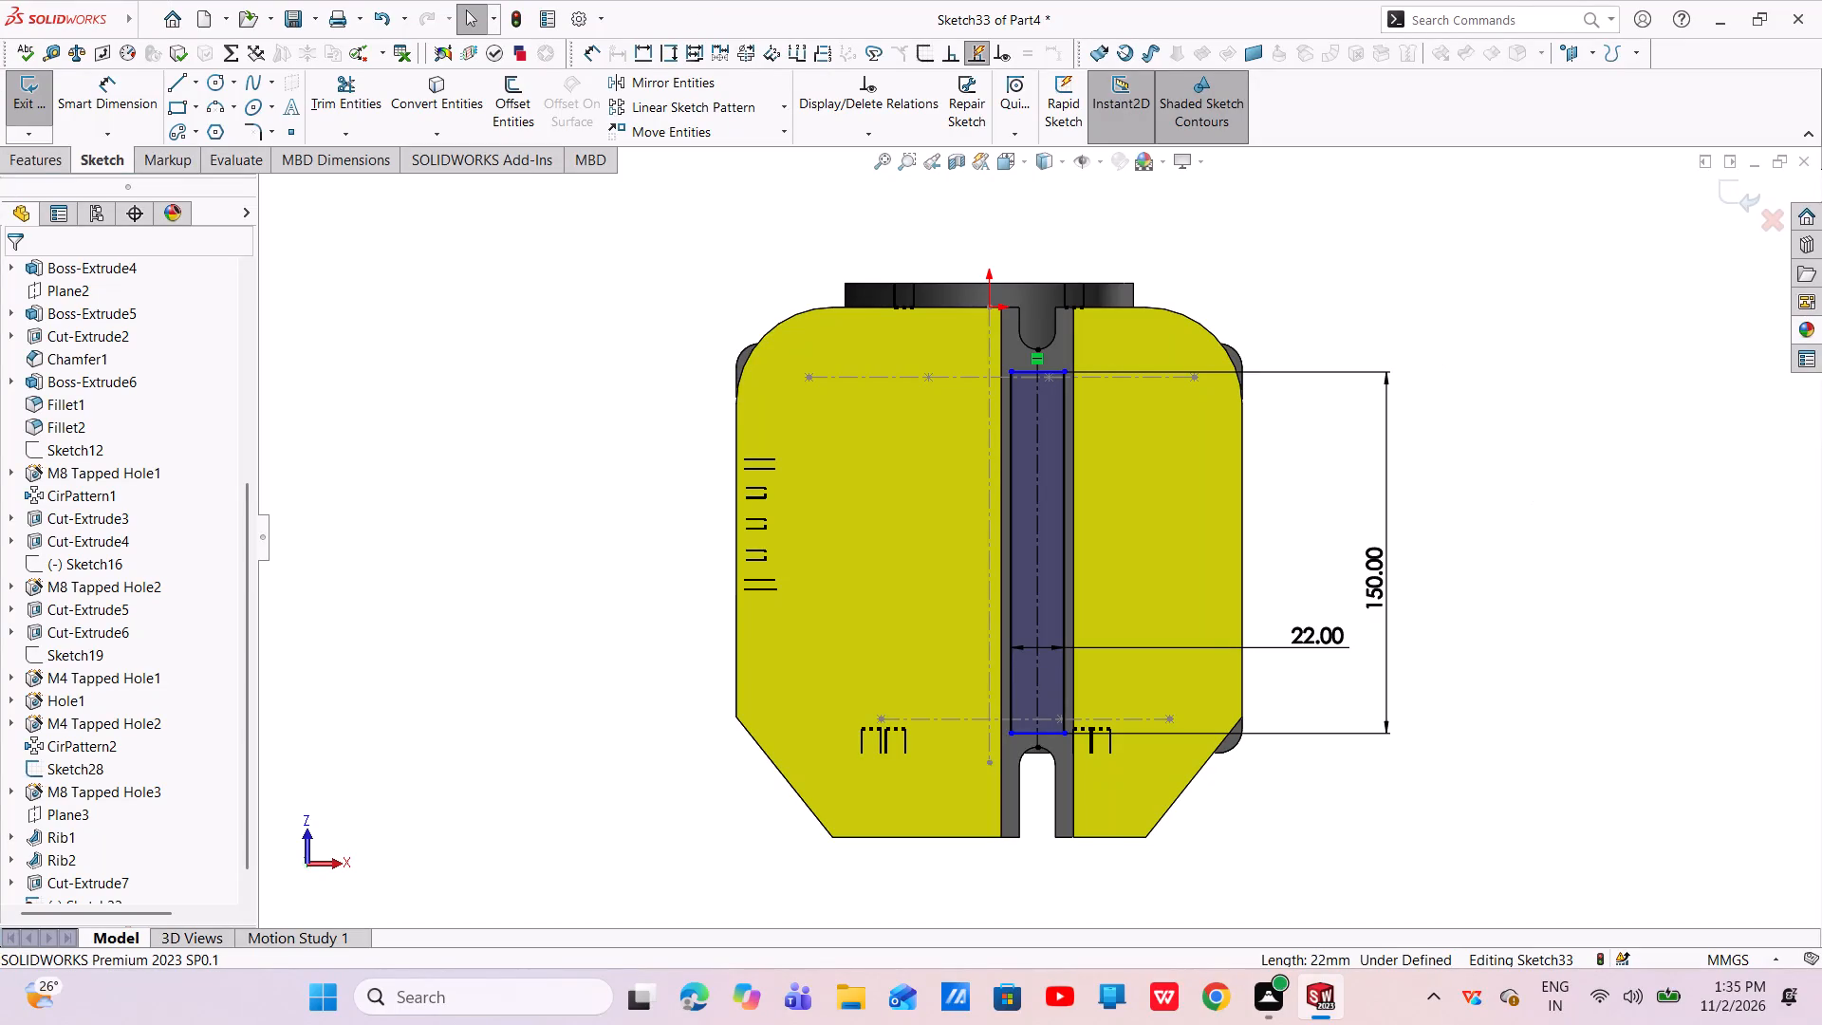
Dimension the distance from the flange's outer edge to the rectangle's nearer short side and set it to 45 mm.
left_click(110, 107)
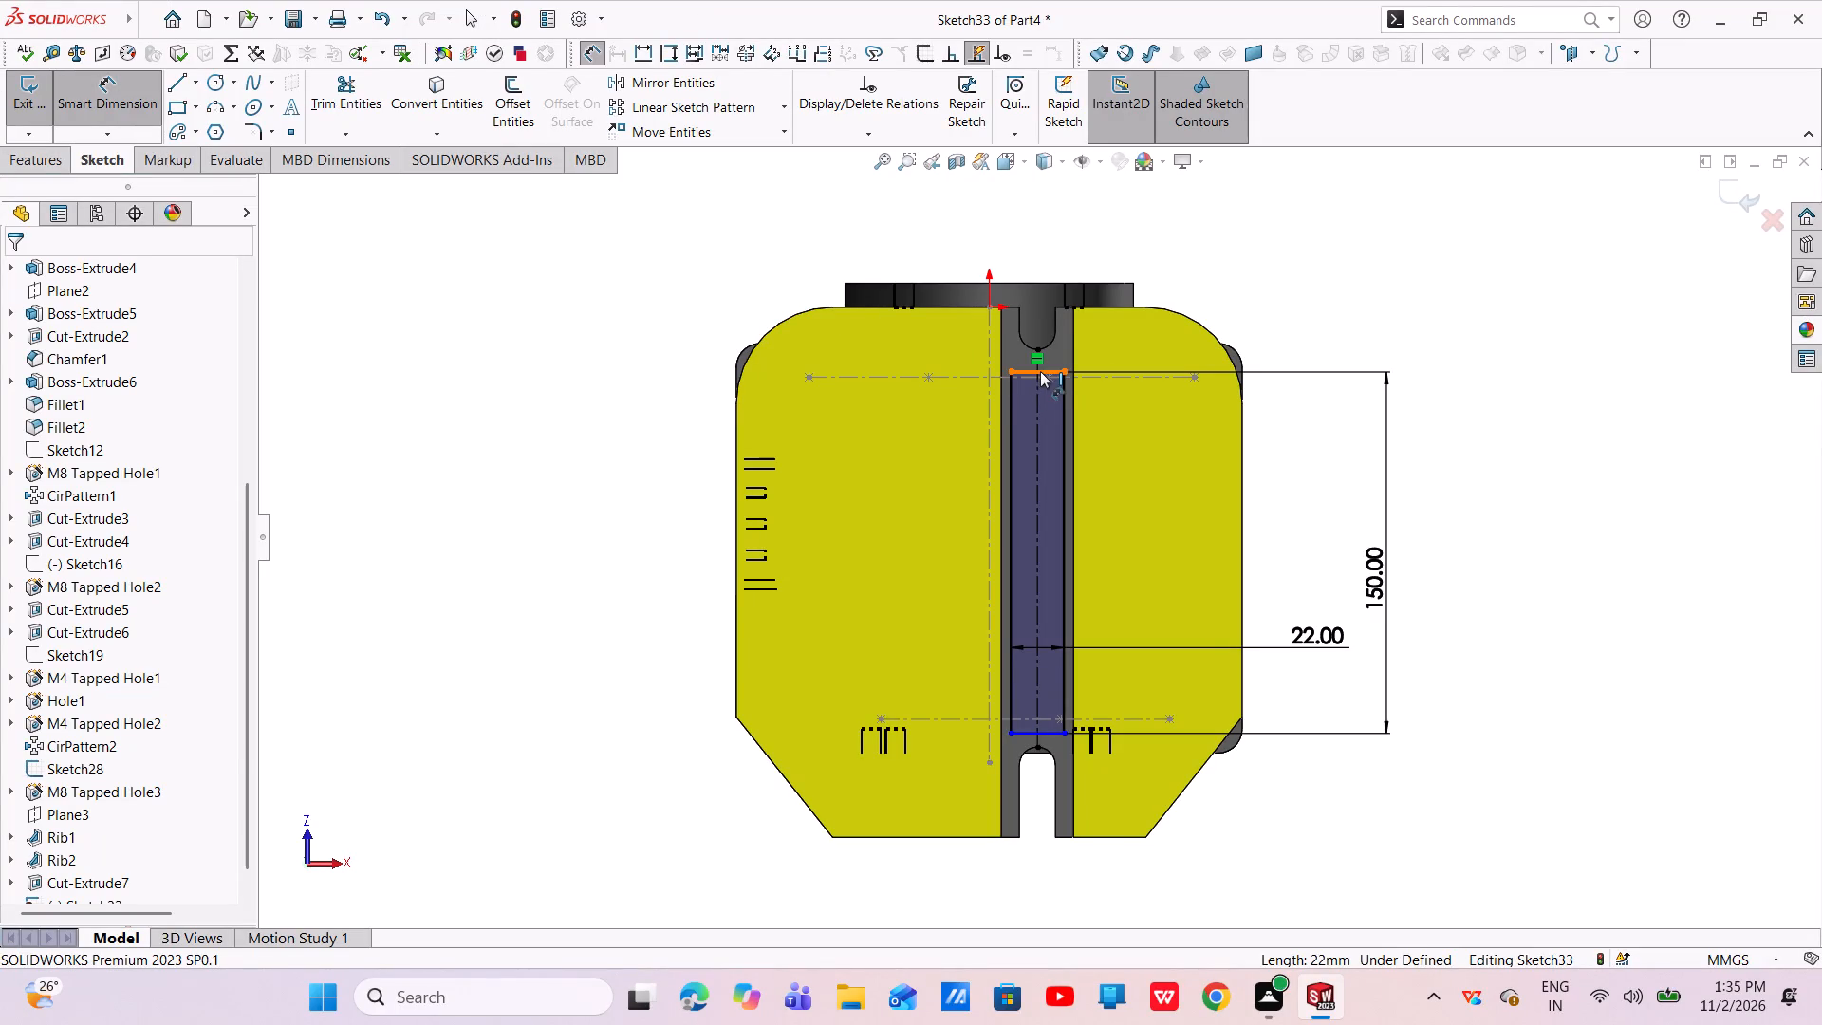
left_click(1040, 371)
left_click(1046, 285)
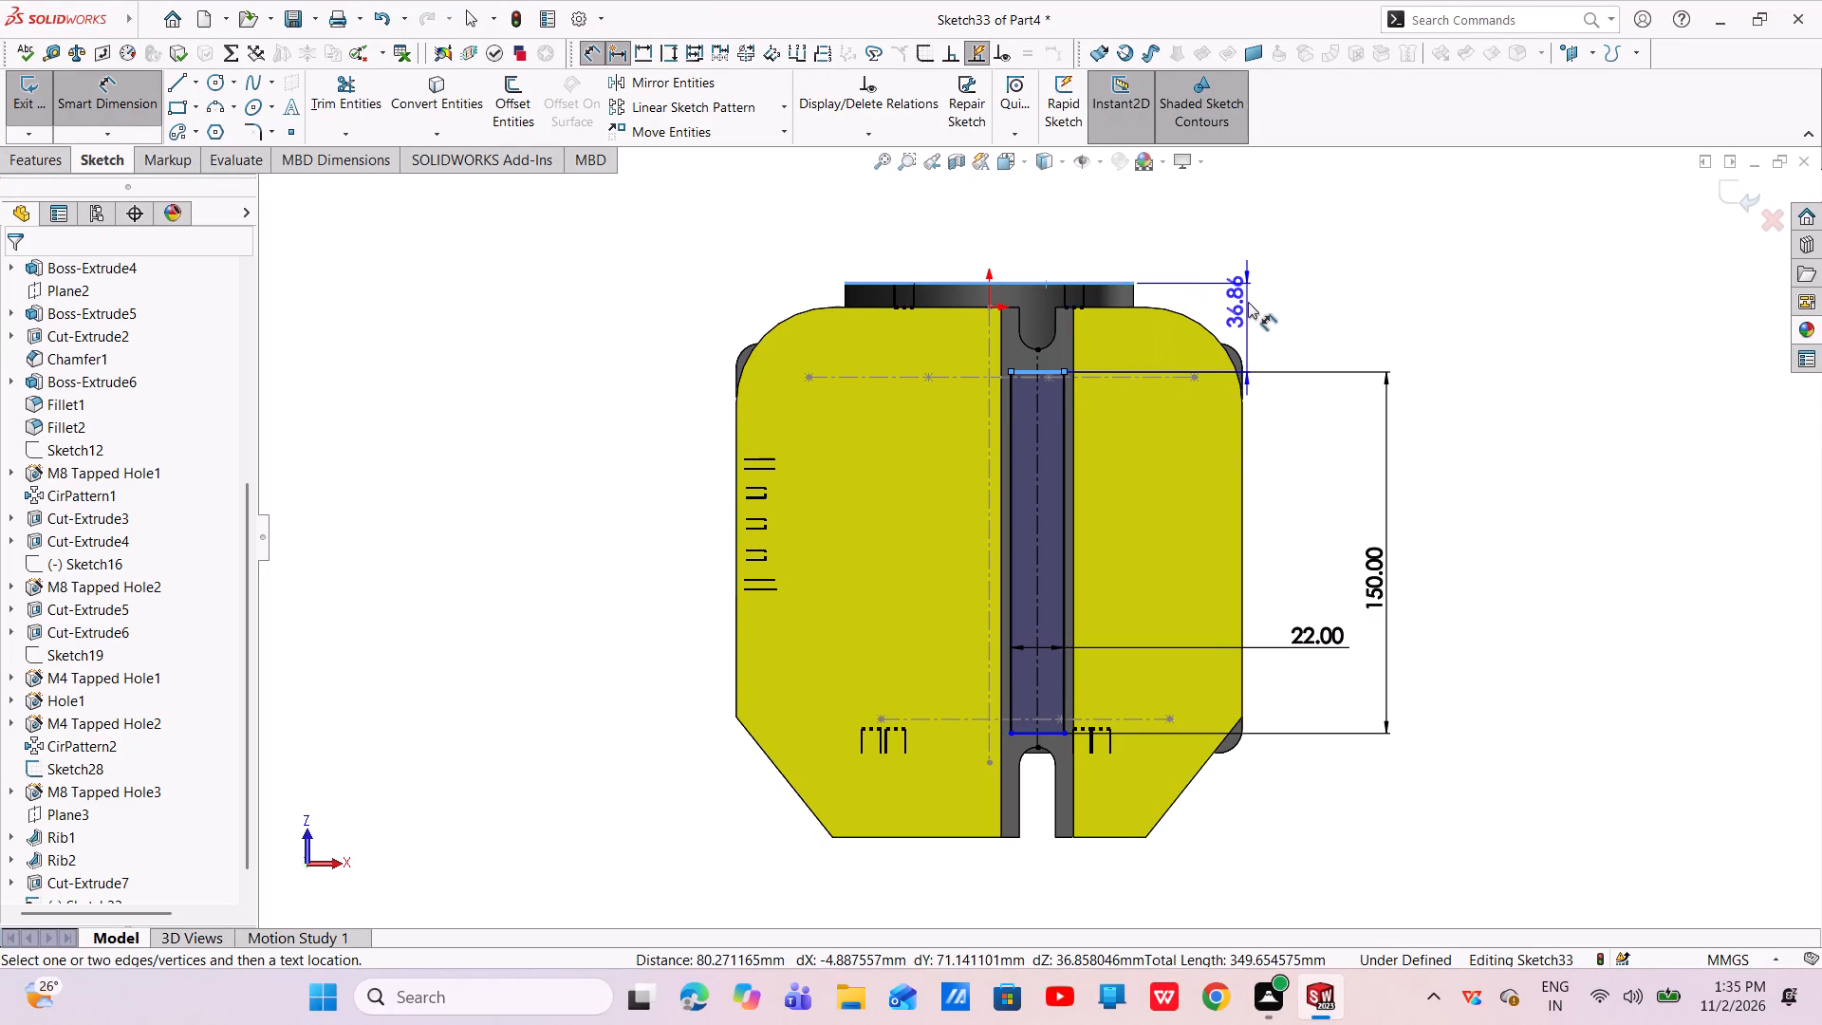
left_click(1248, 302)
key("BackSpace")
type("45")
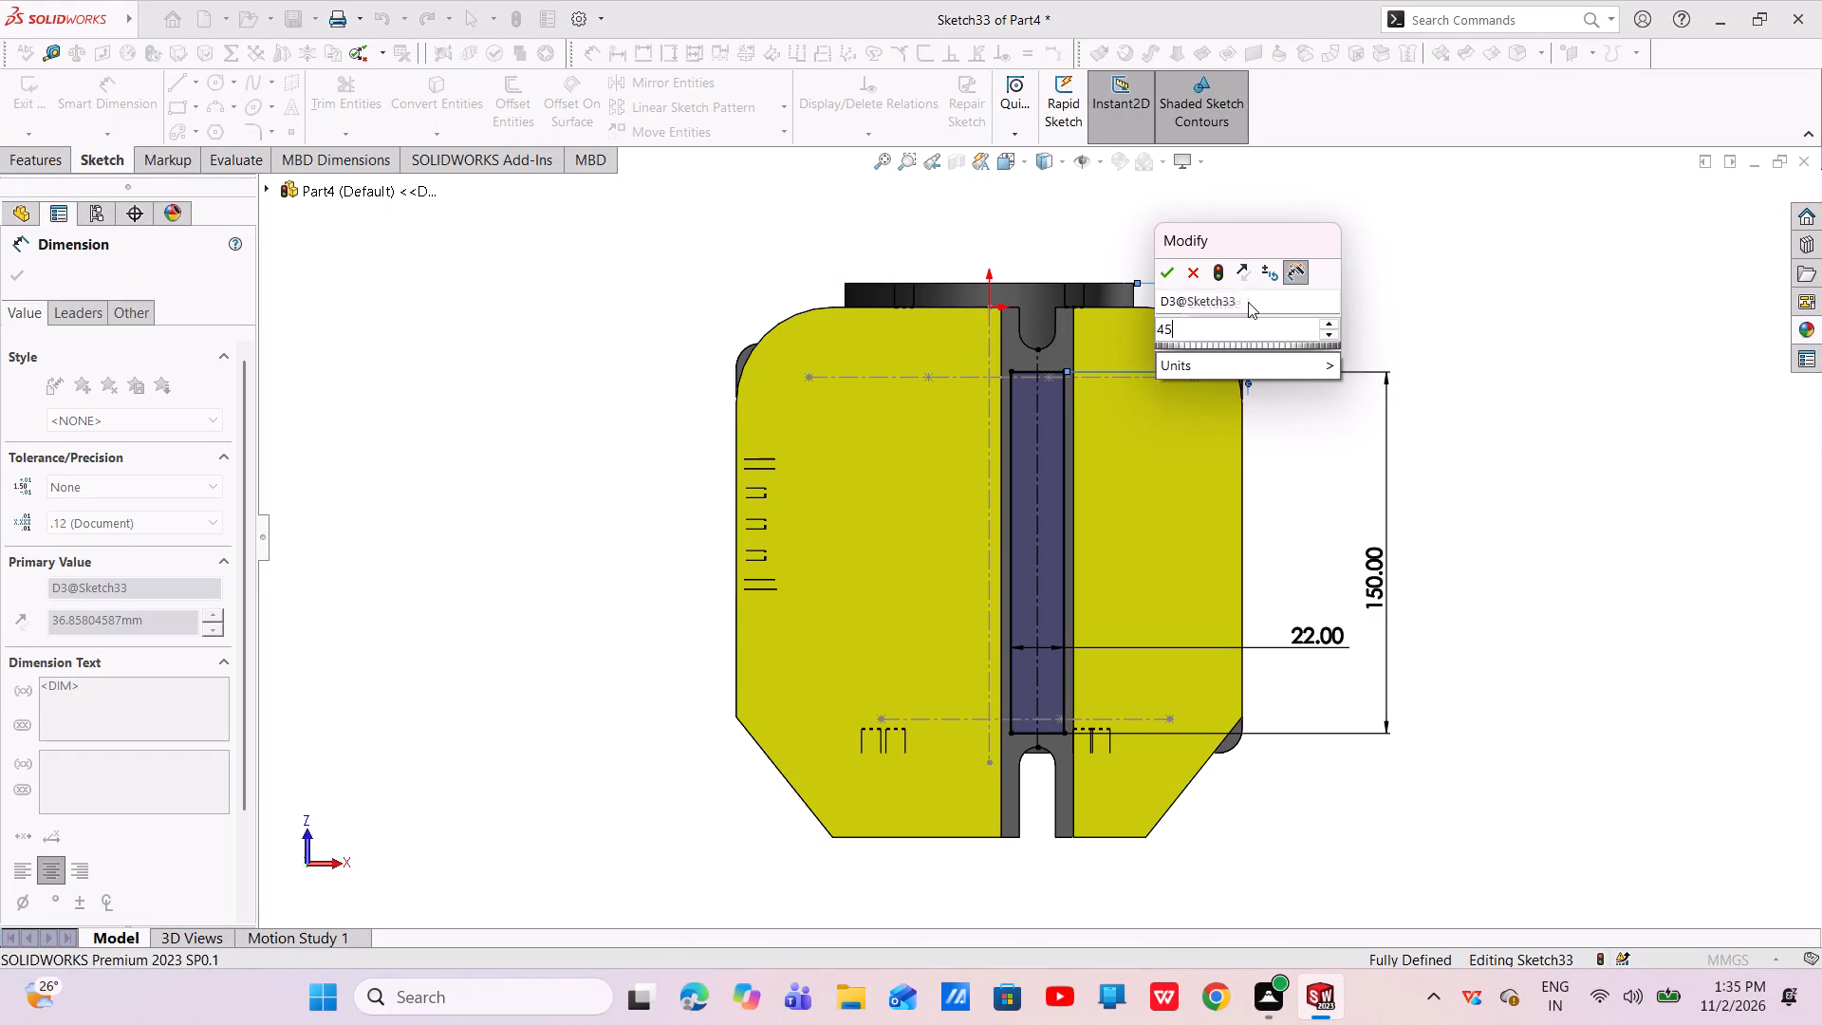
key("Return")
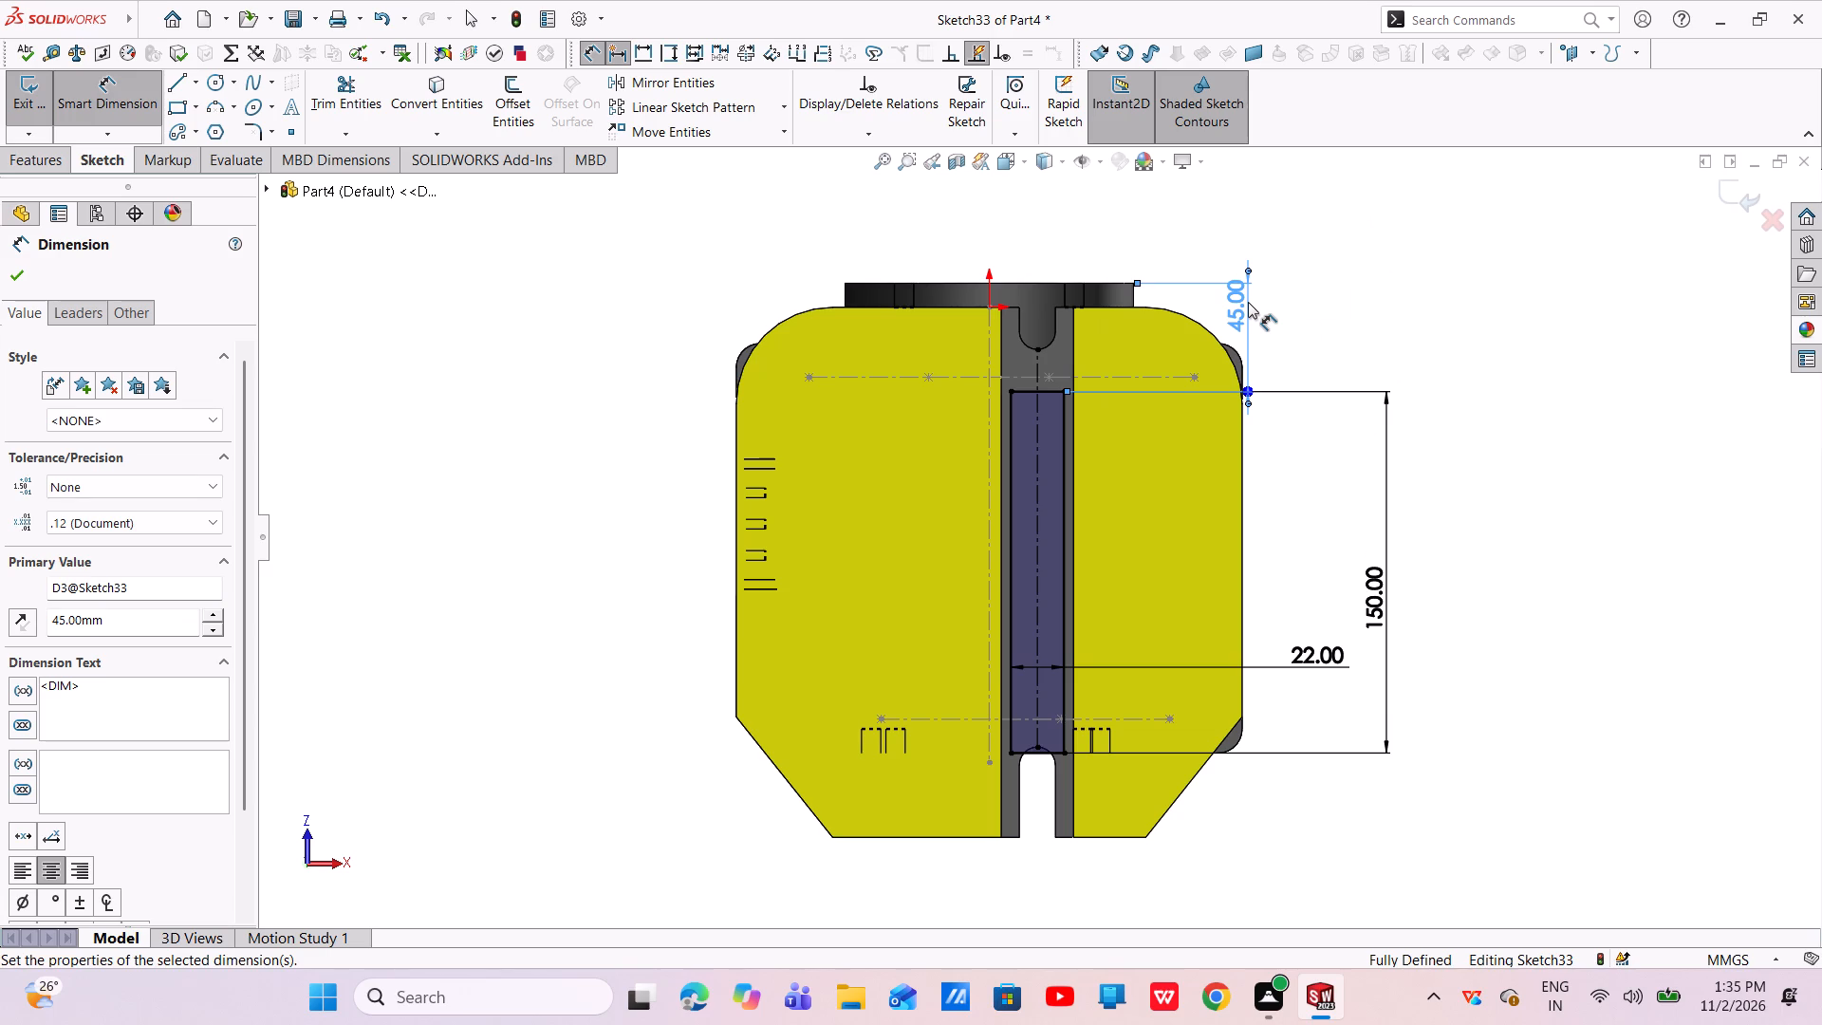
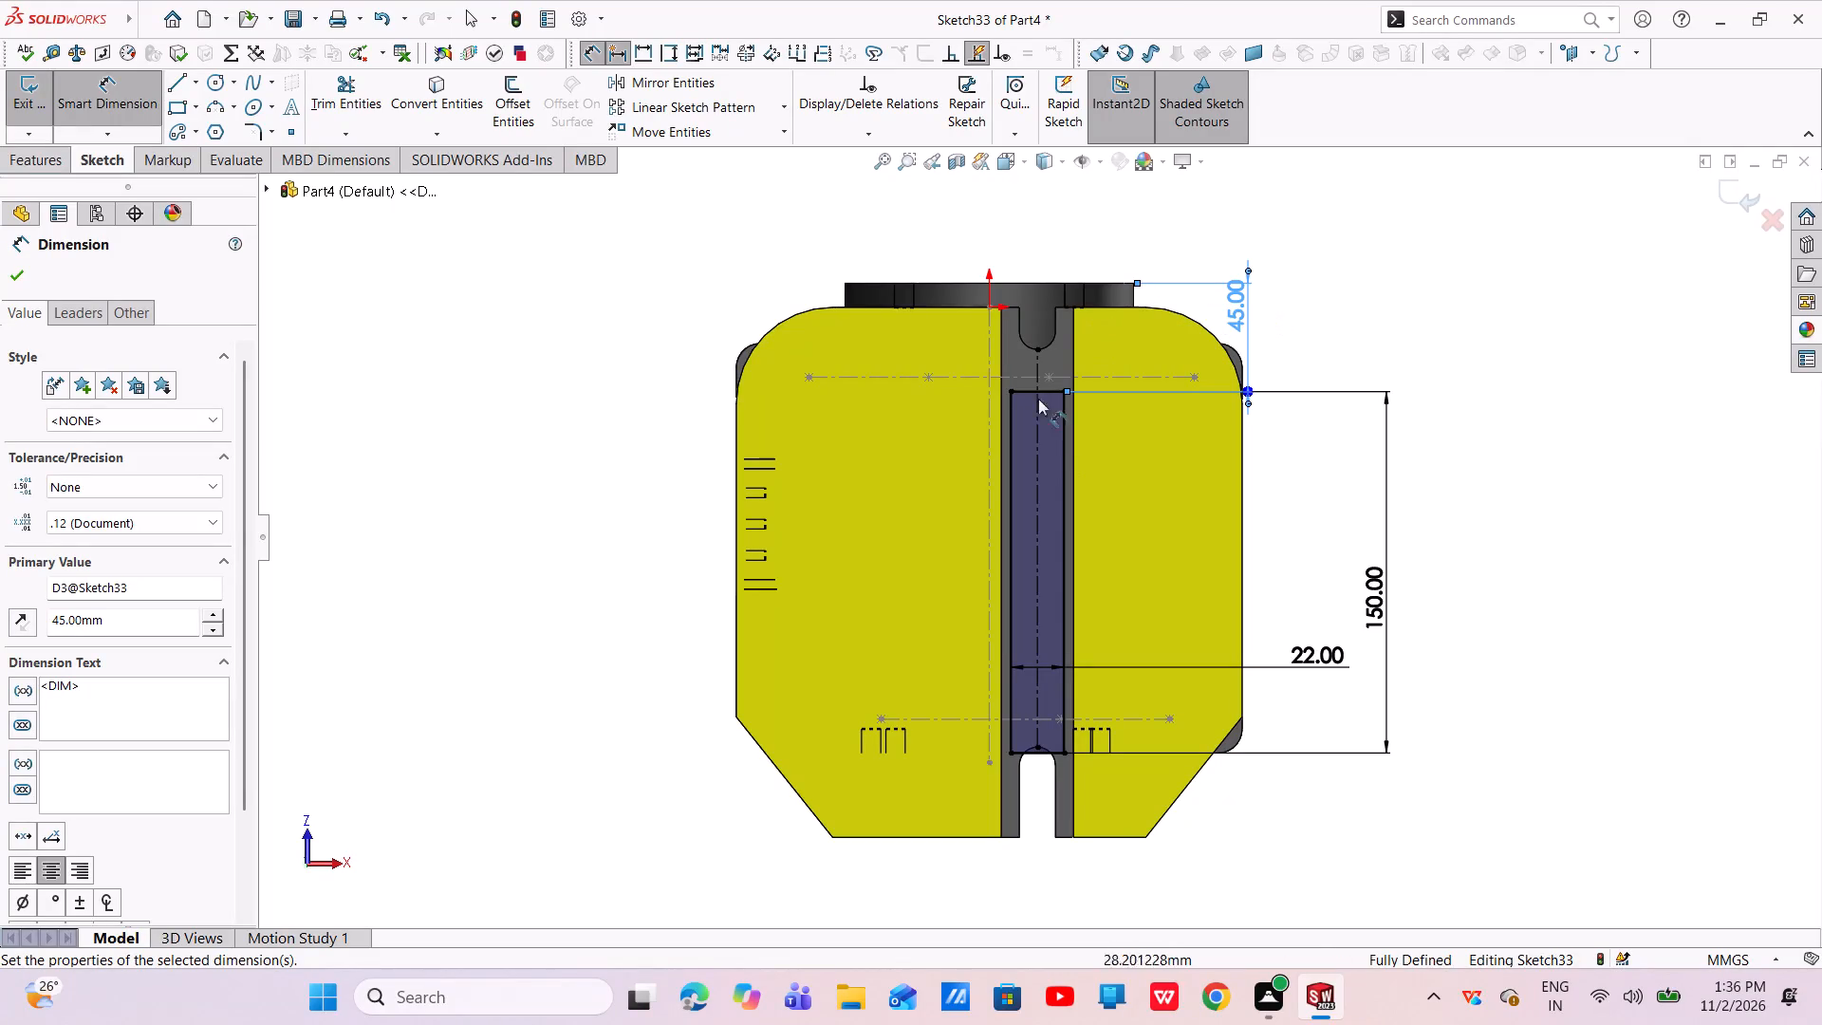
Extrude the 22 × 150 mm rectangle on the channel floor as a blind 4 mm boss, merged with the housing.
left_click(21, 287)
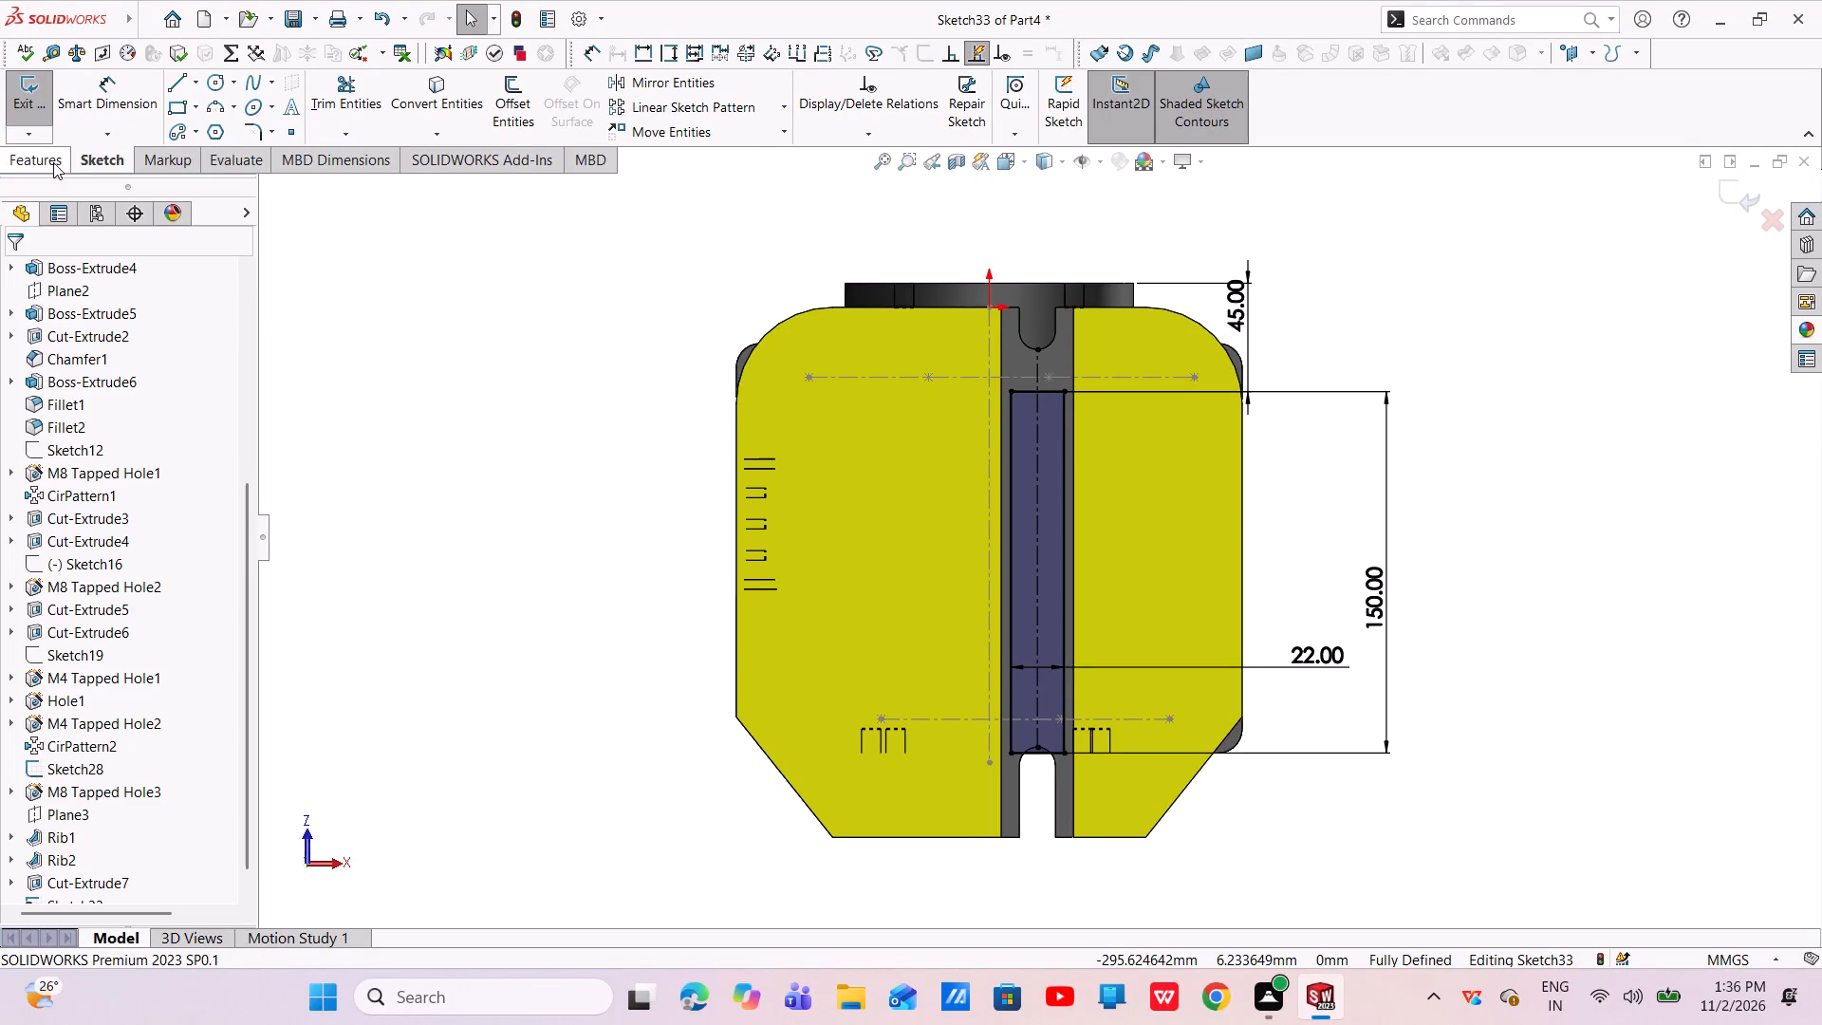
left_click(53, 162)
left_click(64, 105)
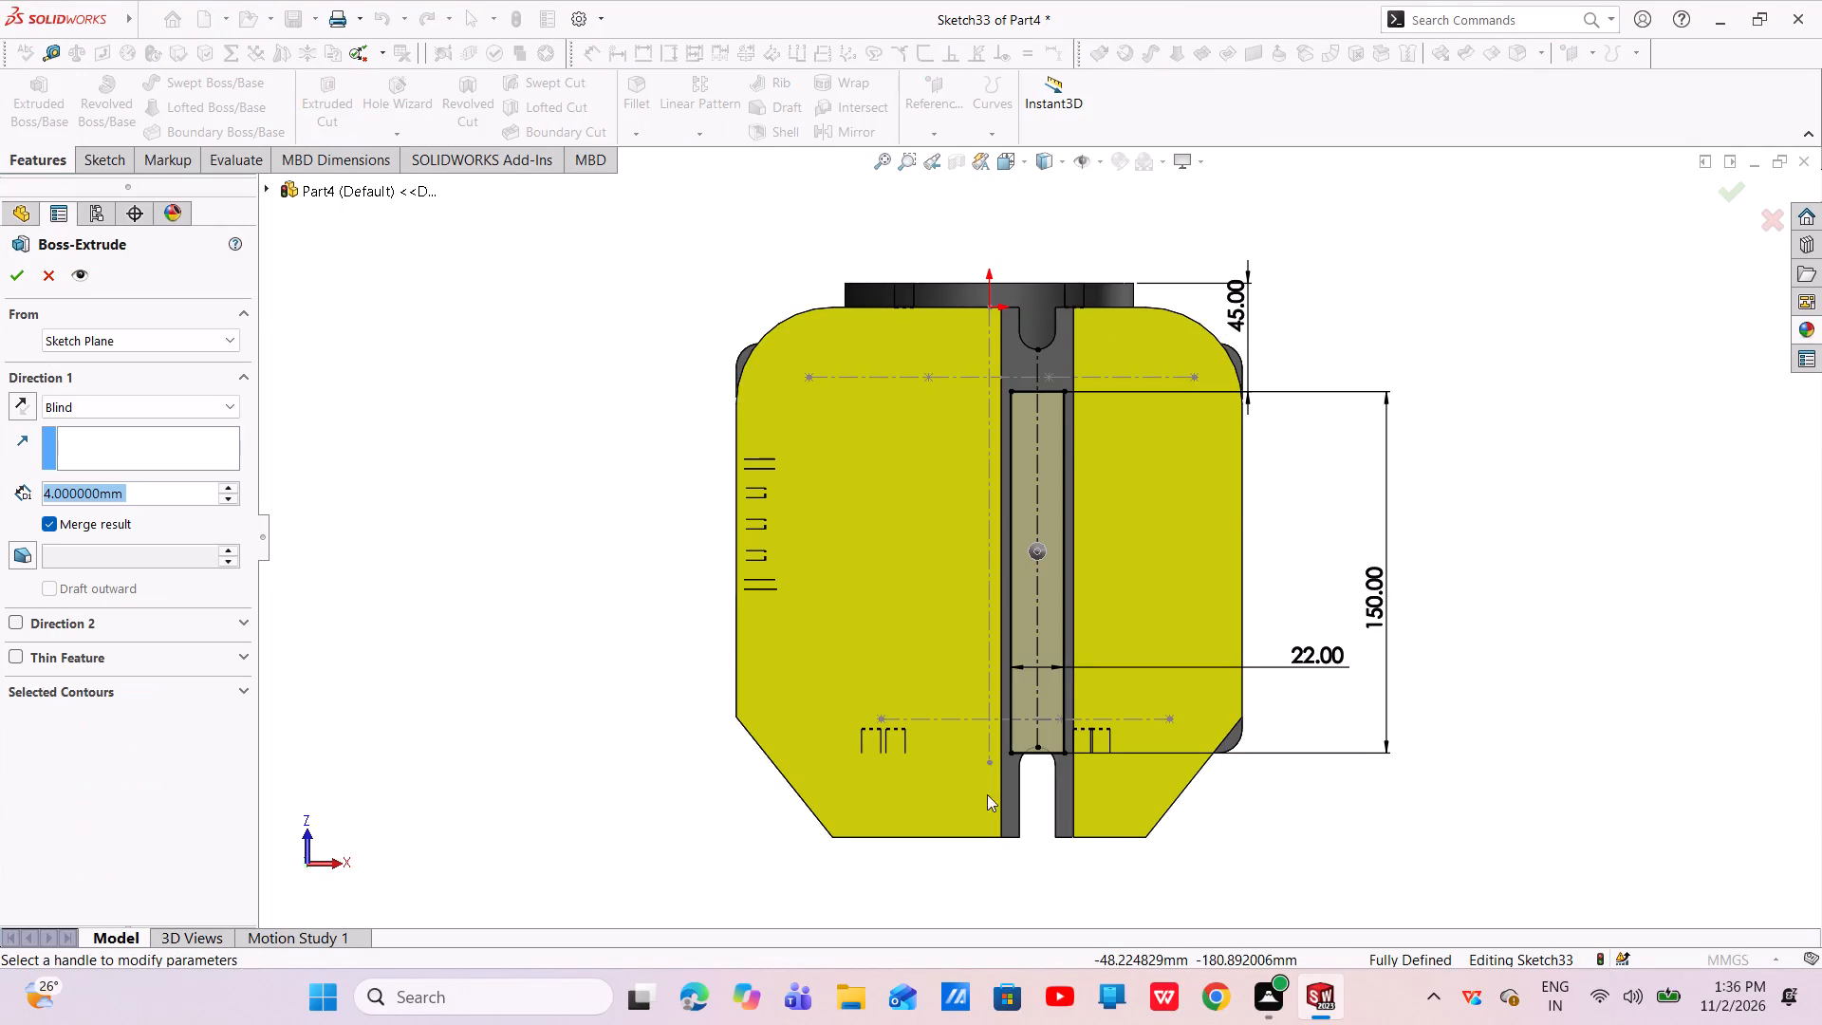
middle_click_drag(1099, 839, 977, 788)
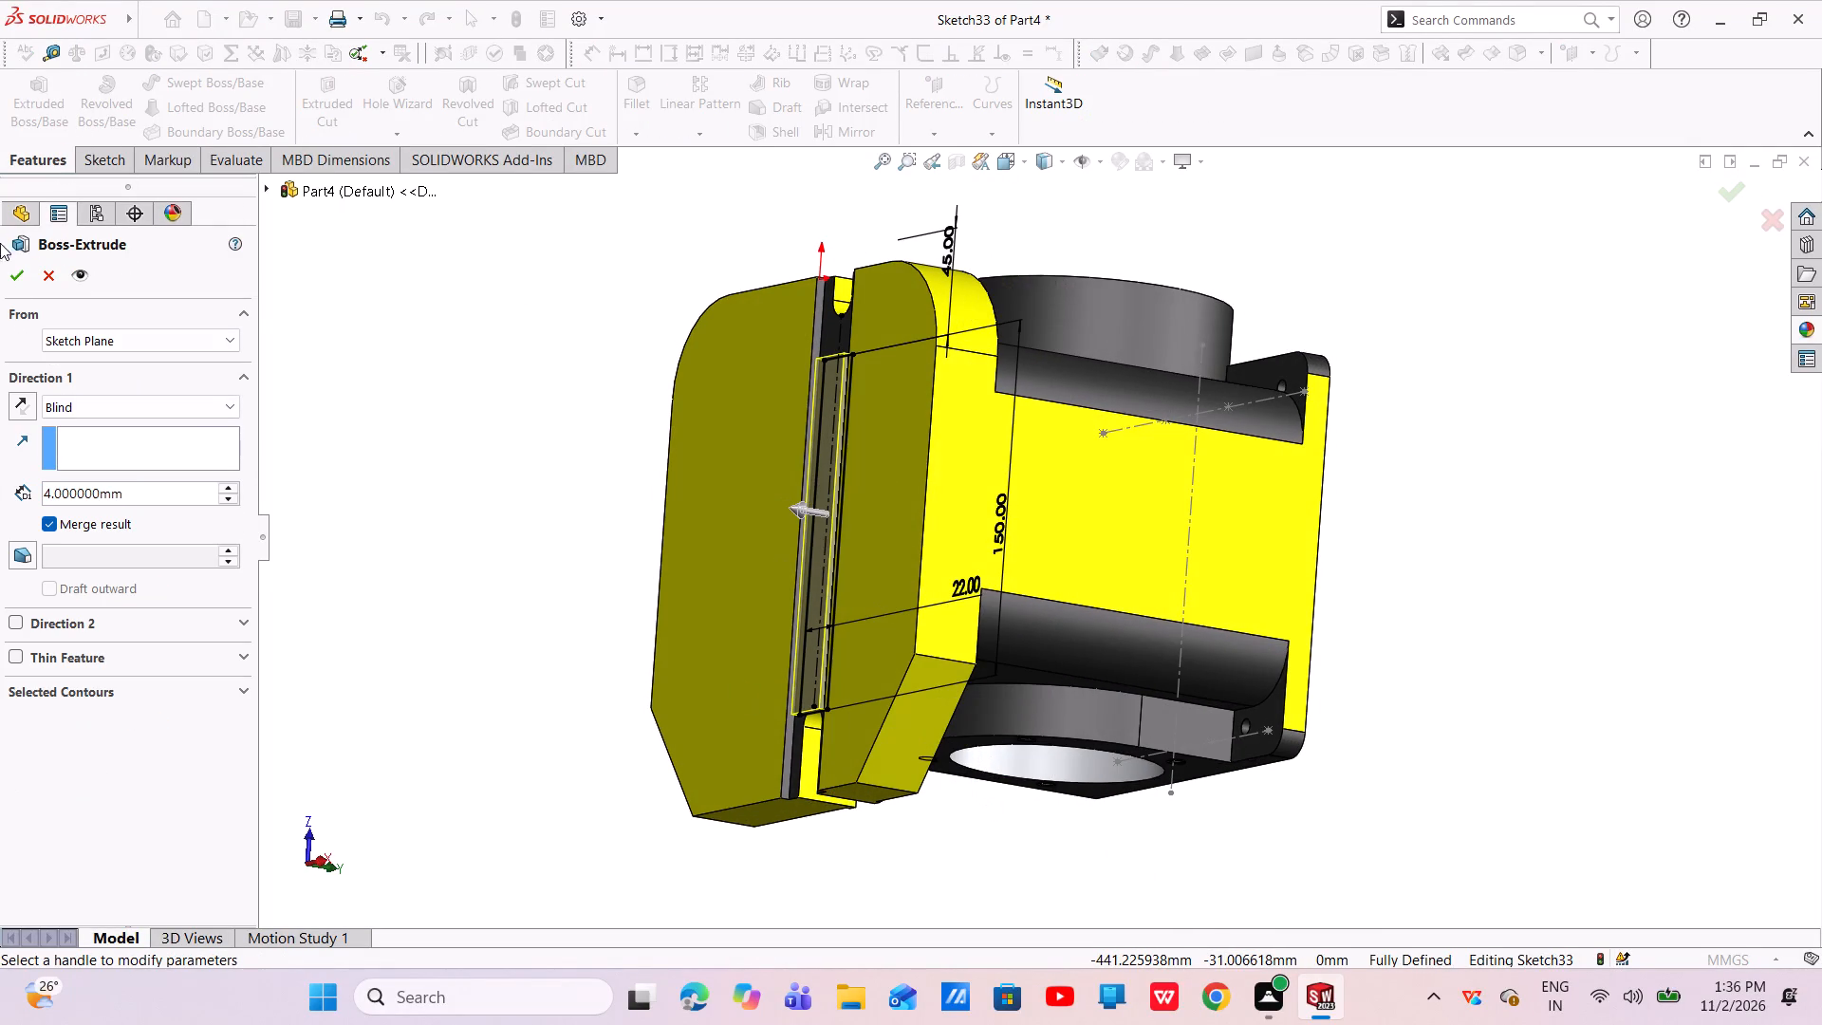
left_click(12, 268)
Examine the new rectangular pad in the base channel from several angles, up close and with the whole part in view.
scroll(858, 470, "down", 2)
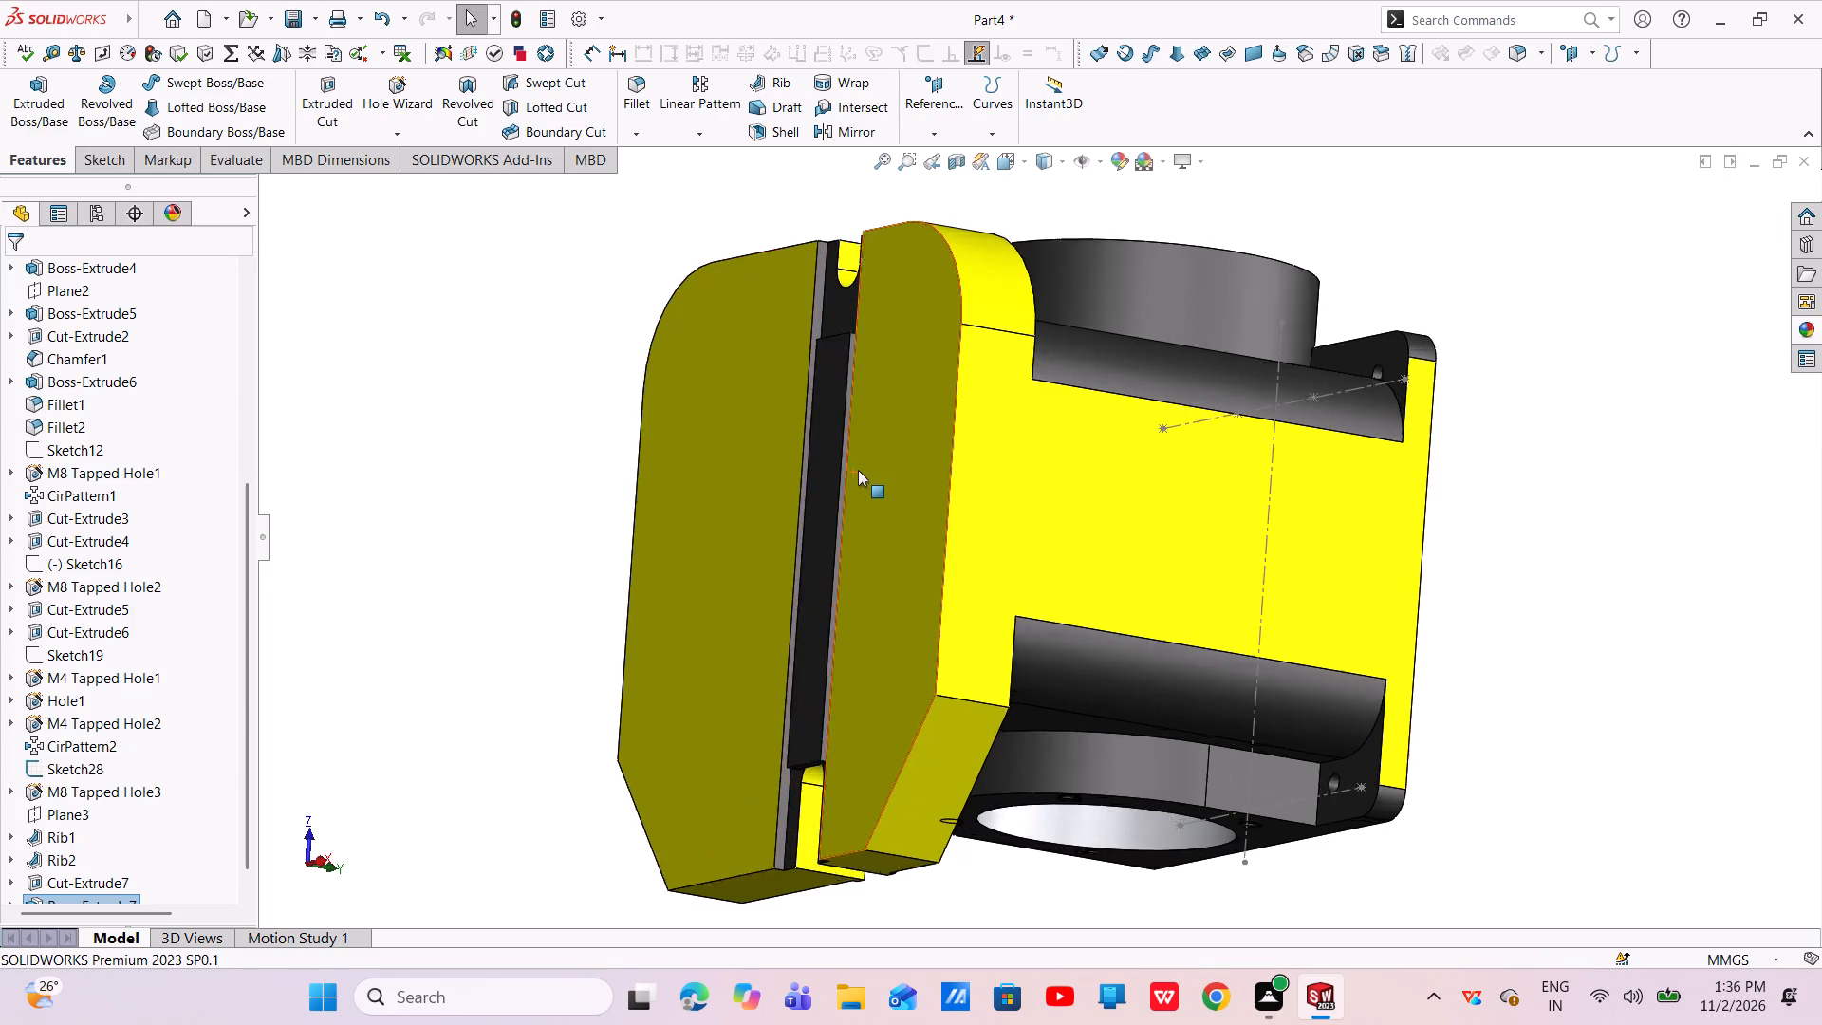
scroll(858, 470, "down", 3)
middle_click_drag(828, 475, 939, 566)
scroll(884, 494, "up", 3)
middle_click_drag(927, 474, 899, 541)
middle_click_drag(853, 591, 940, 438)
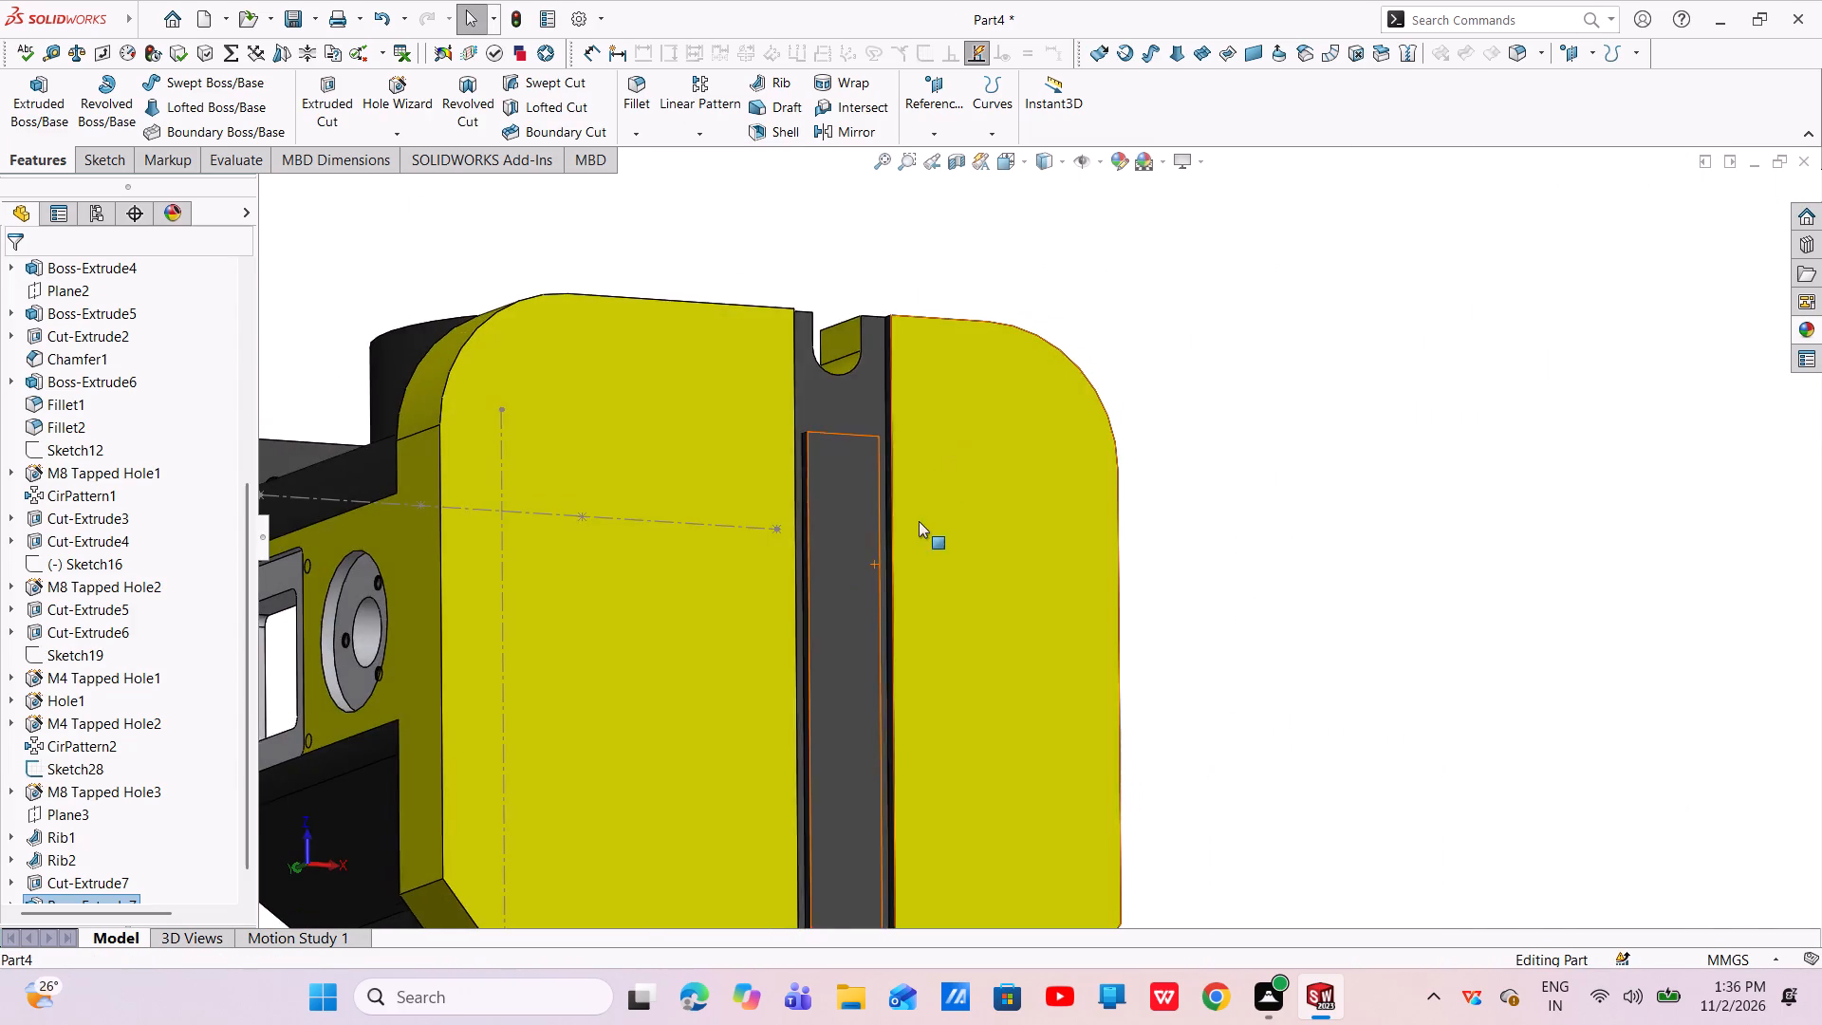
scroll(865, 573, "up", 4)
middle_click_drag(1027, 578, 971, 568)
left_click(1546, 553)
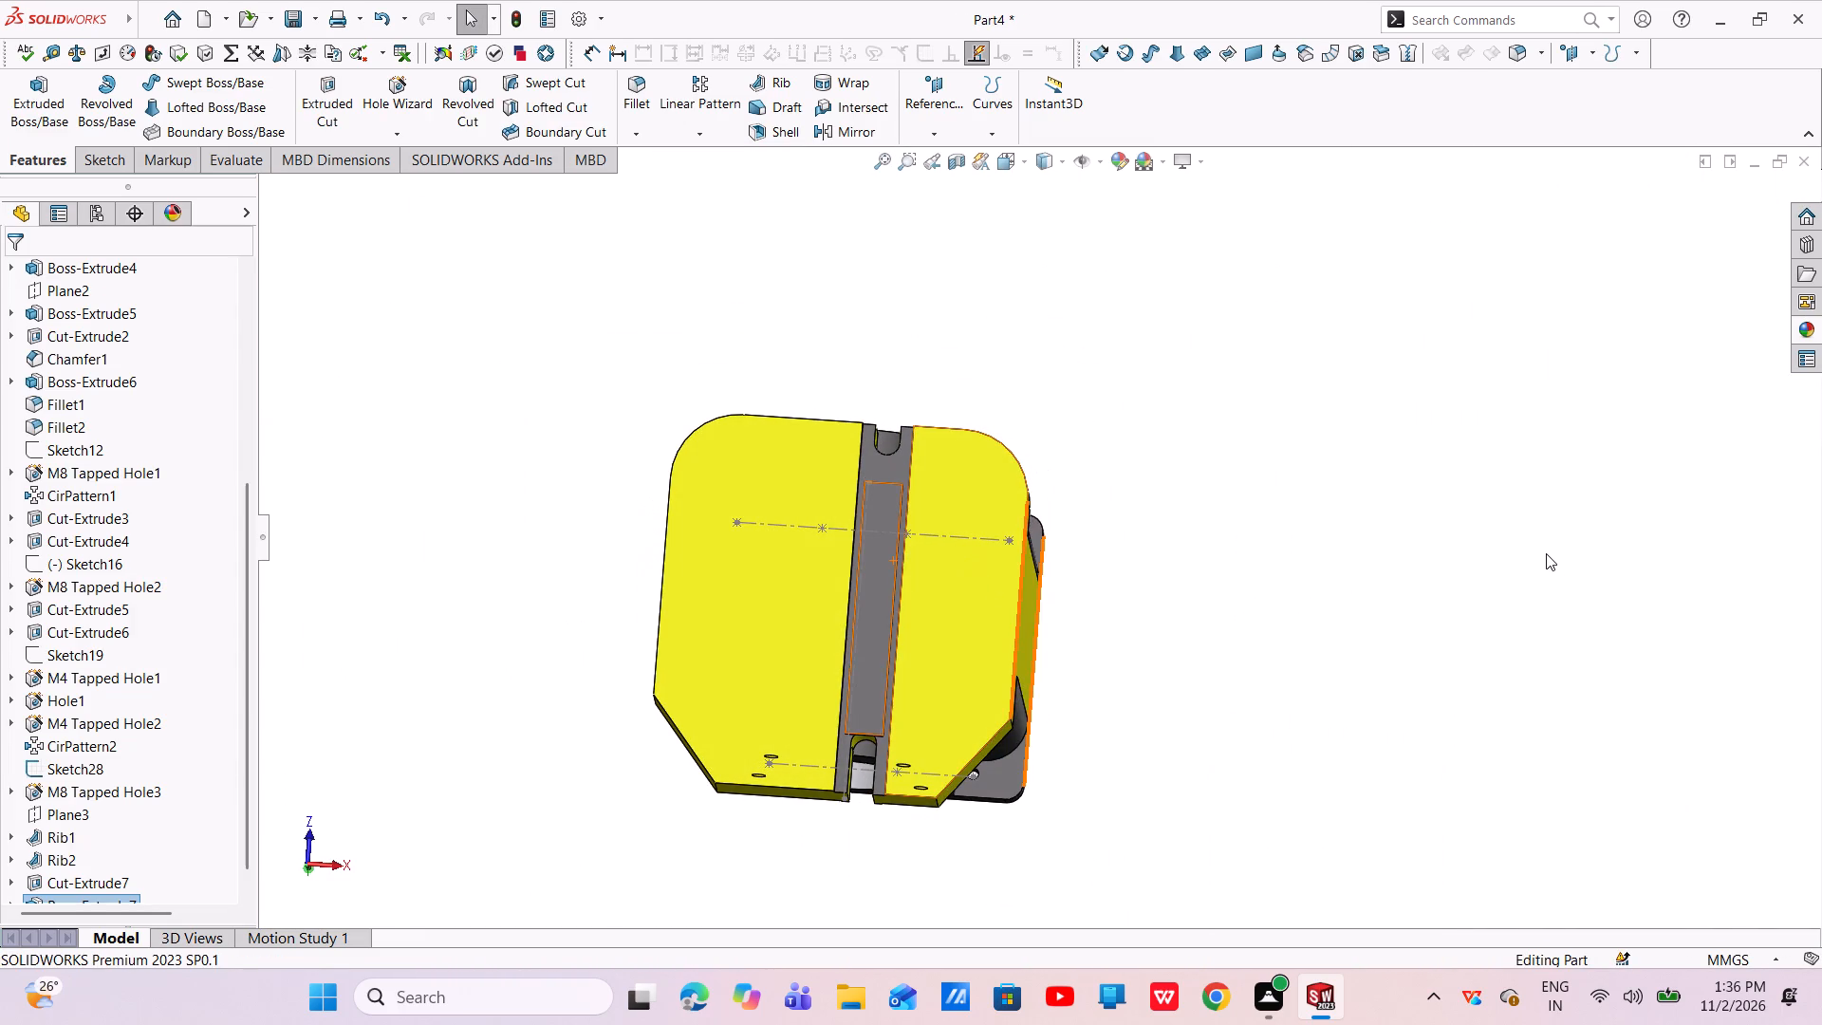
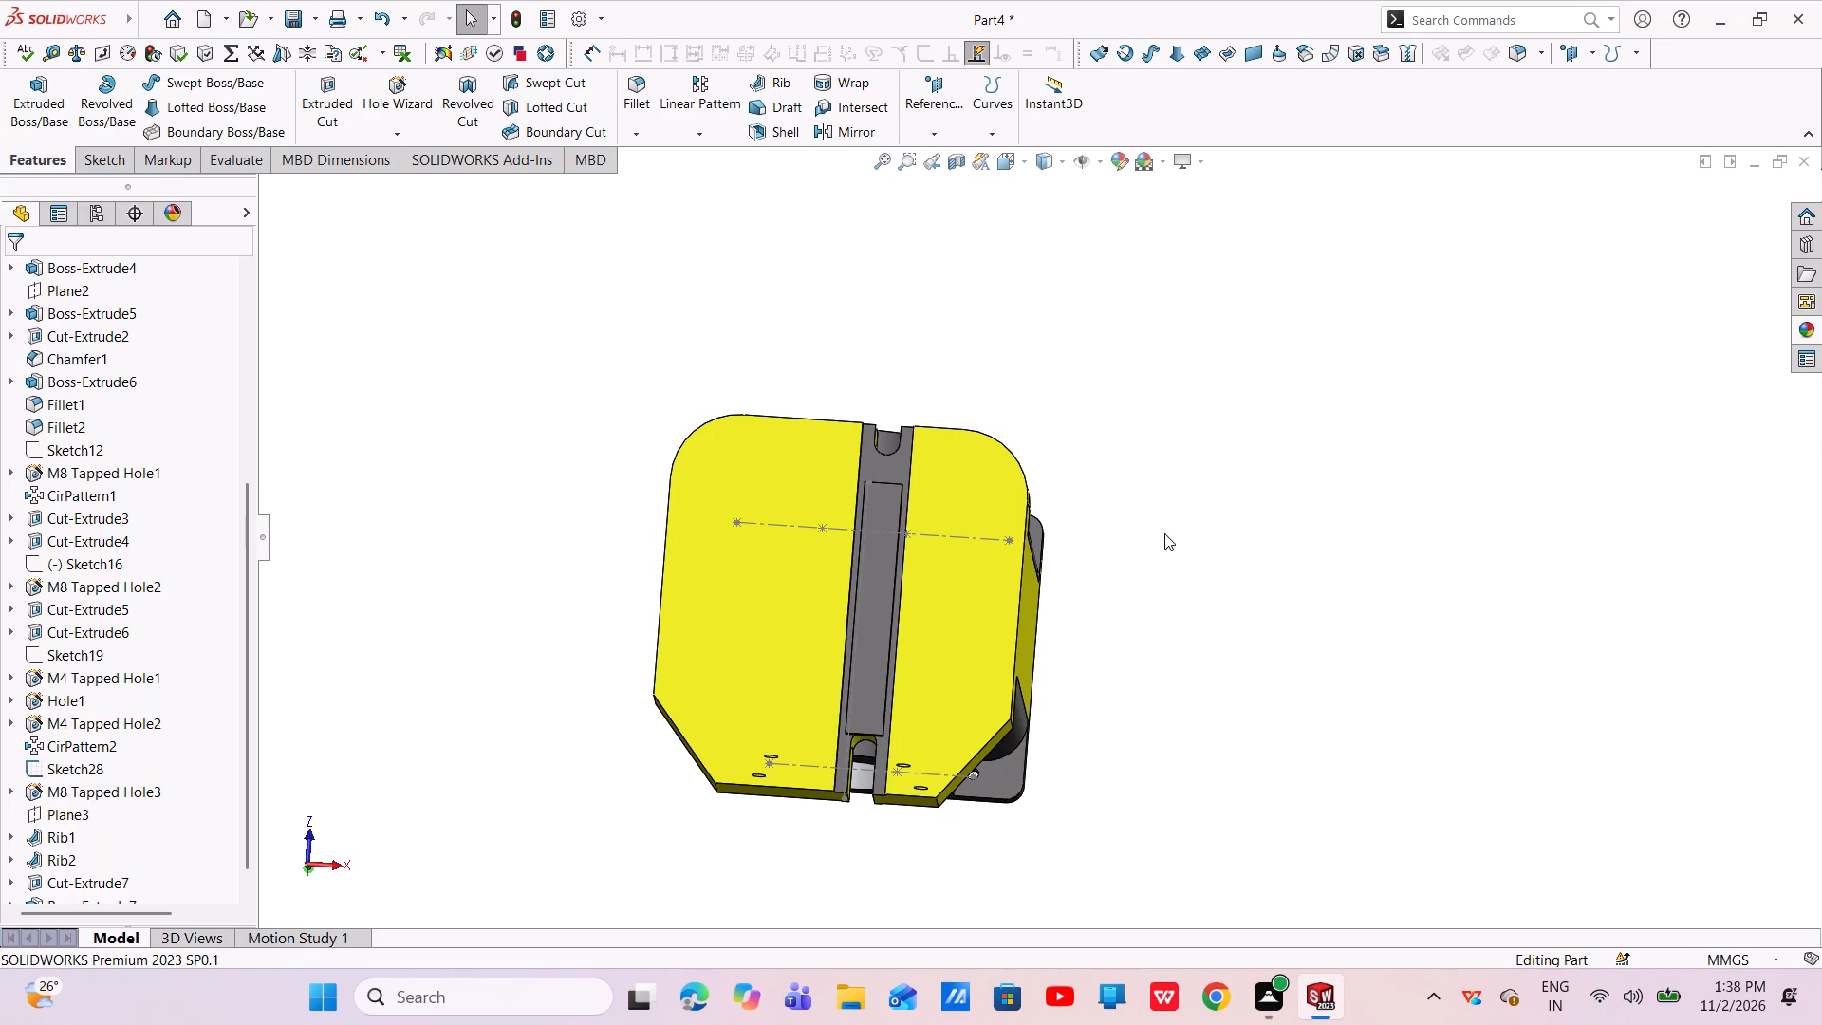
Edit the sketch of the channel-floor pad, set its distance from the flange edge to 35 mm, and rebuild the part.
scroll(1010, 582, "up", 3)
middle_click_drag(1039, 556, 999, 556)
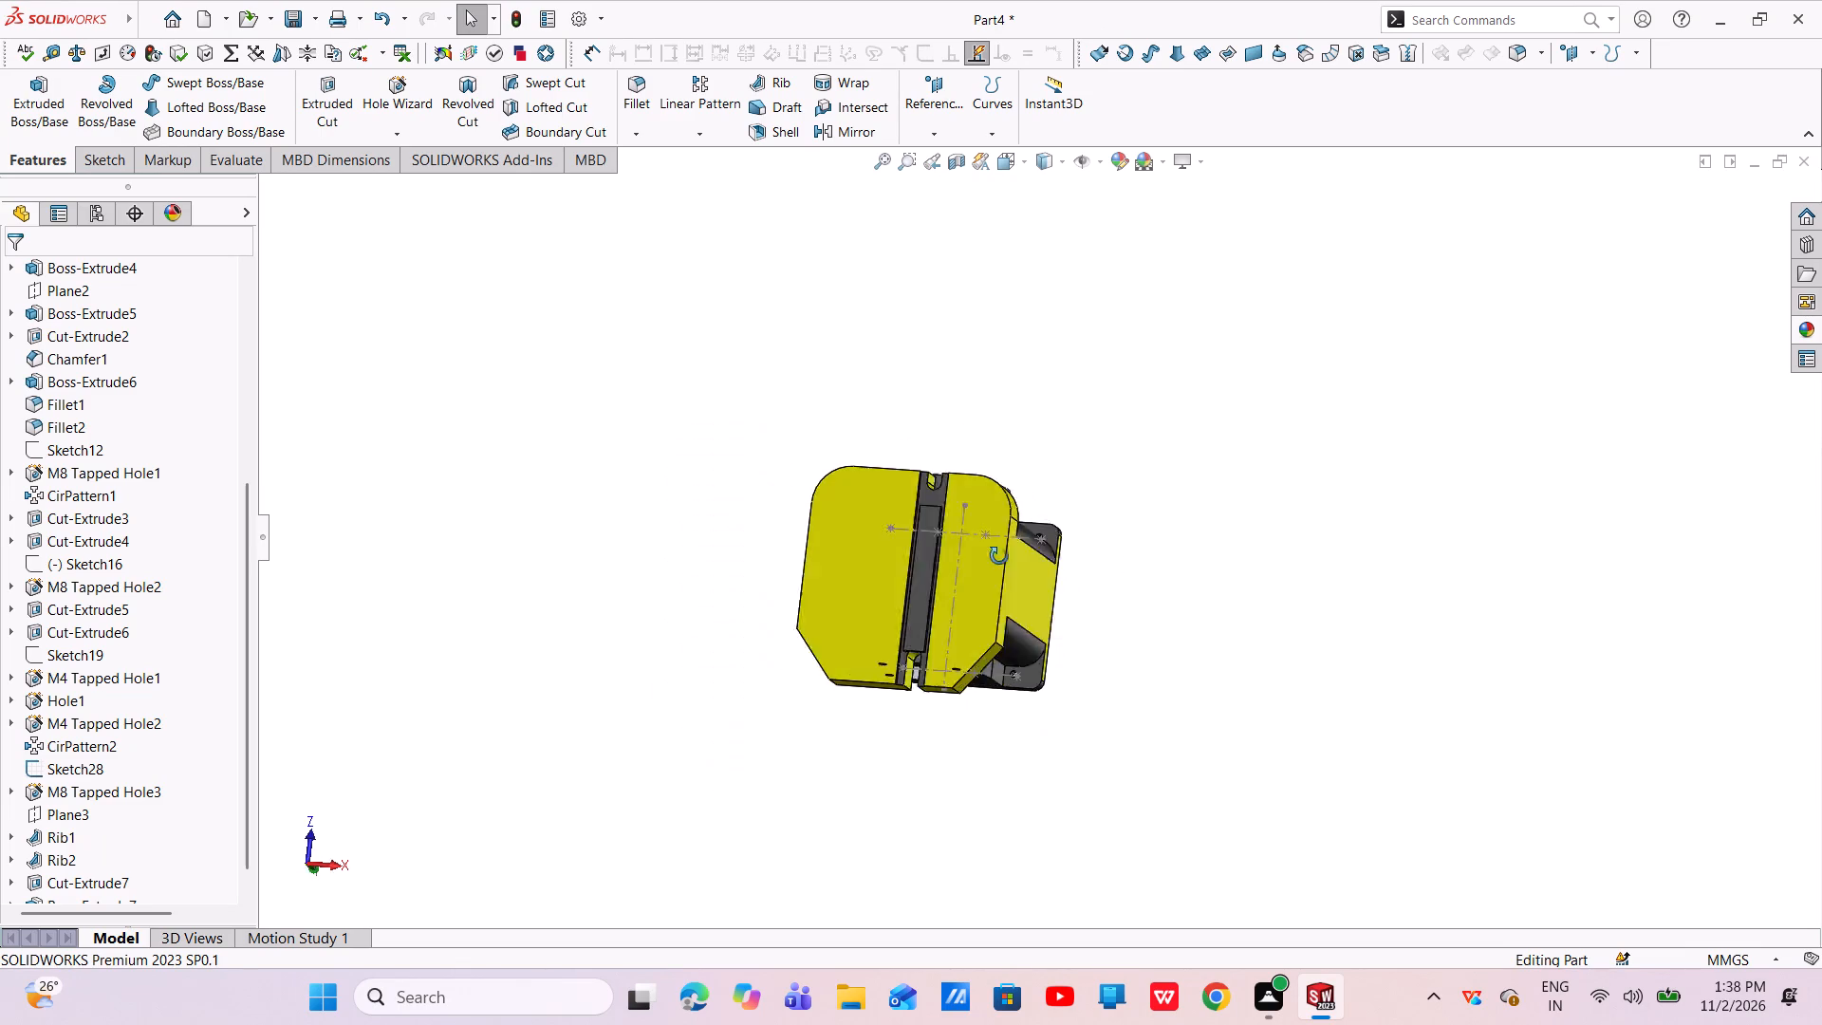
middle_click_drag(999, 556, 1112, 566)
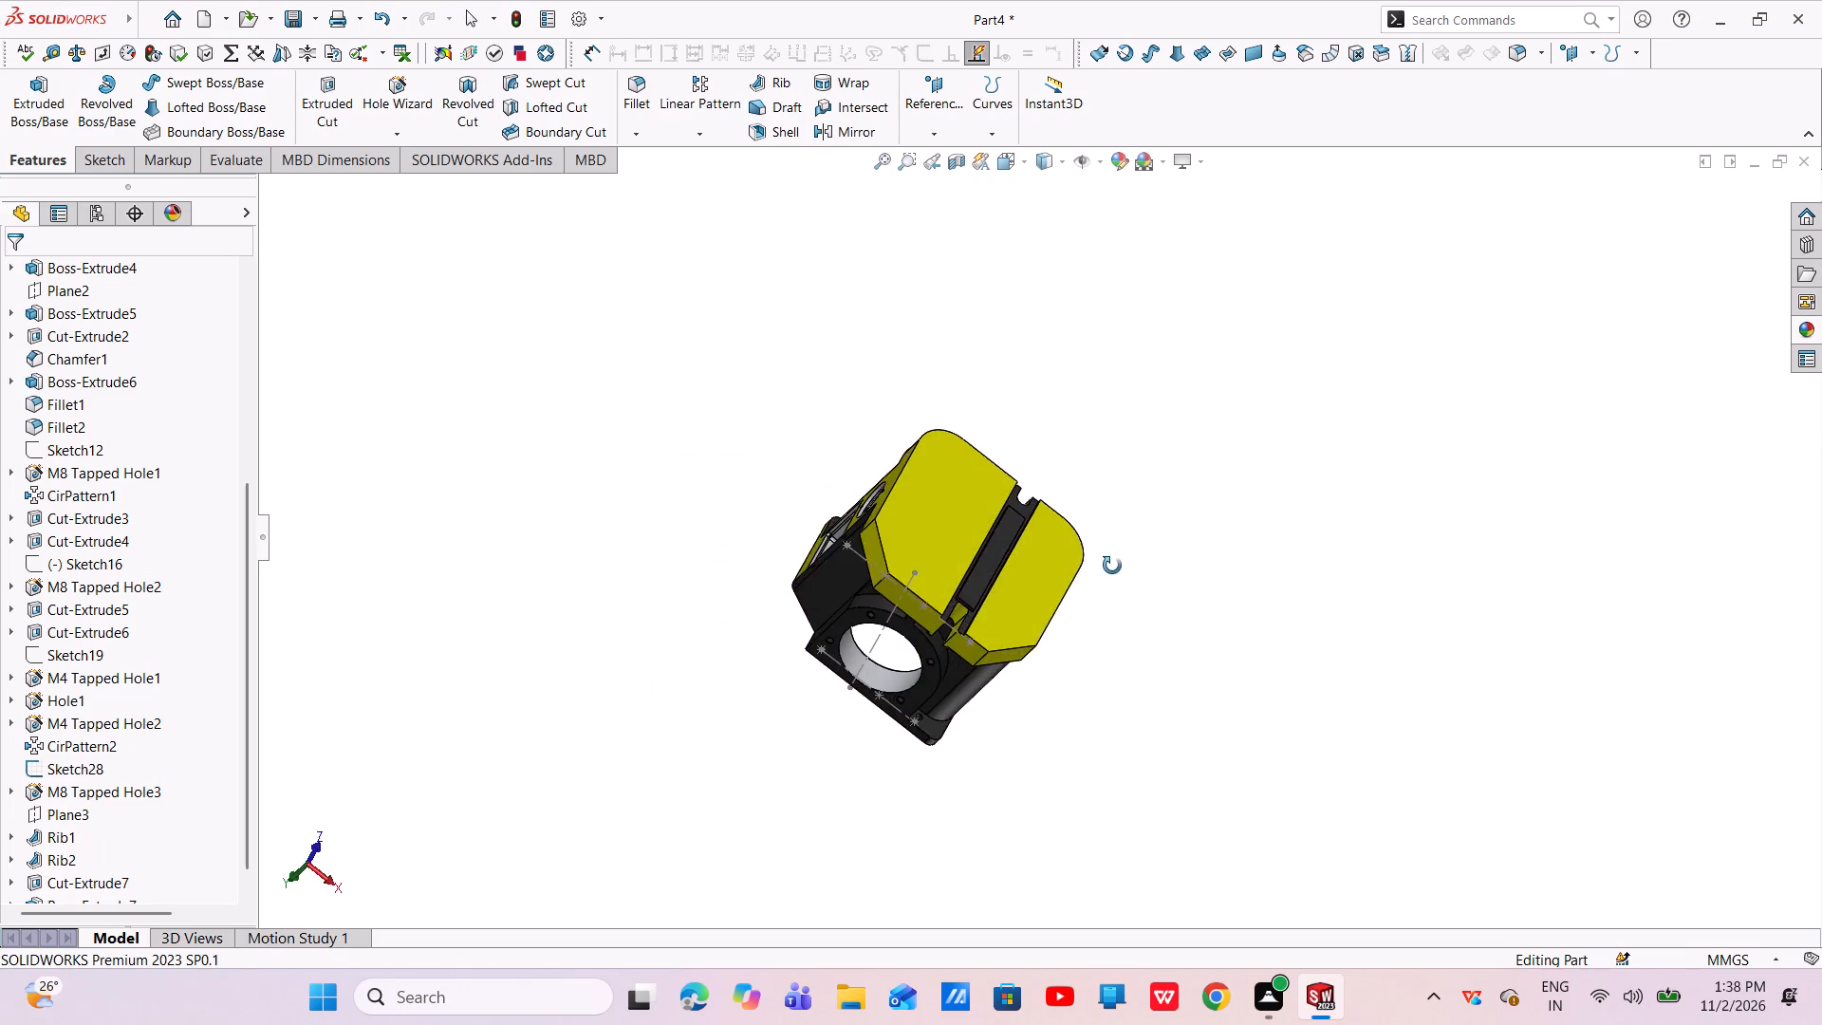
middle_click_drag(1112, 566, 1055, 581)
scroll(126, 822, "down", 4)
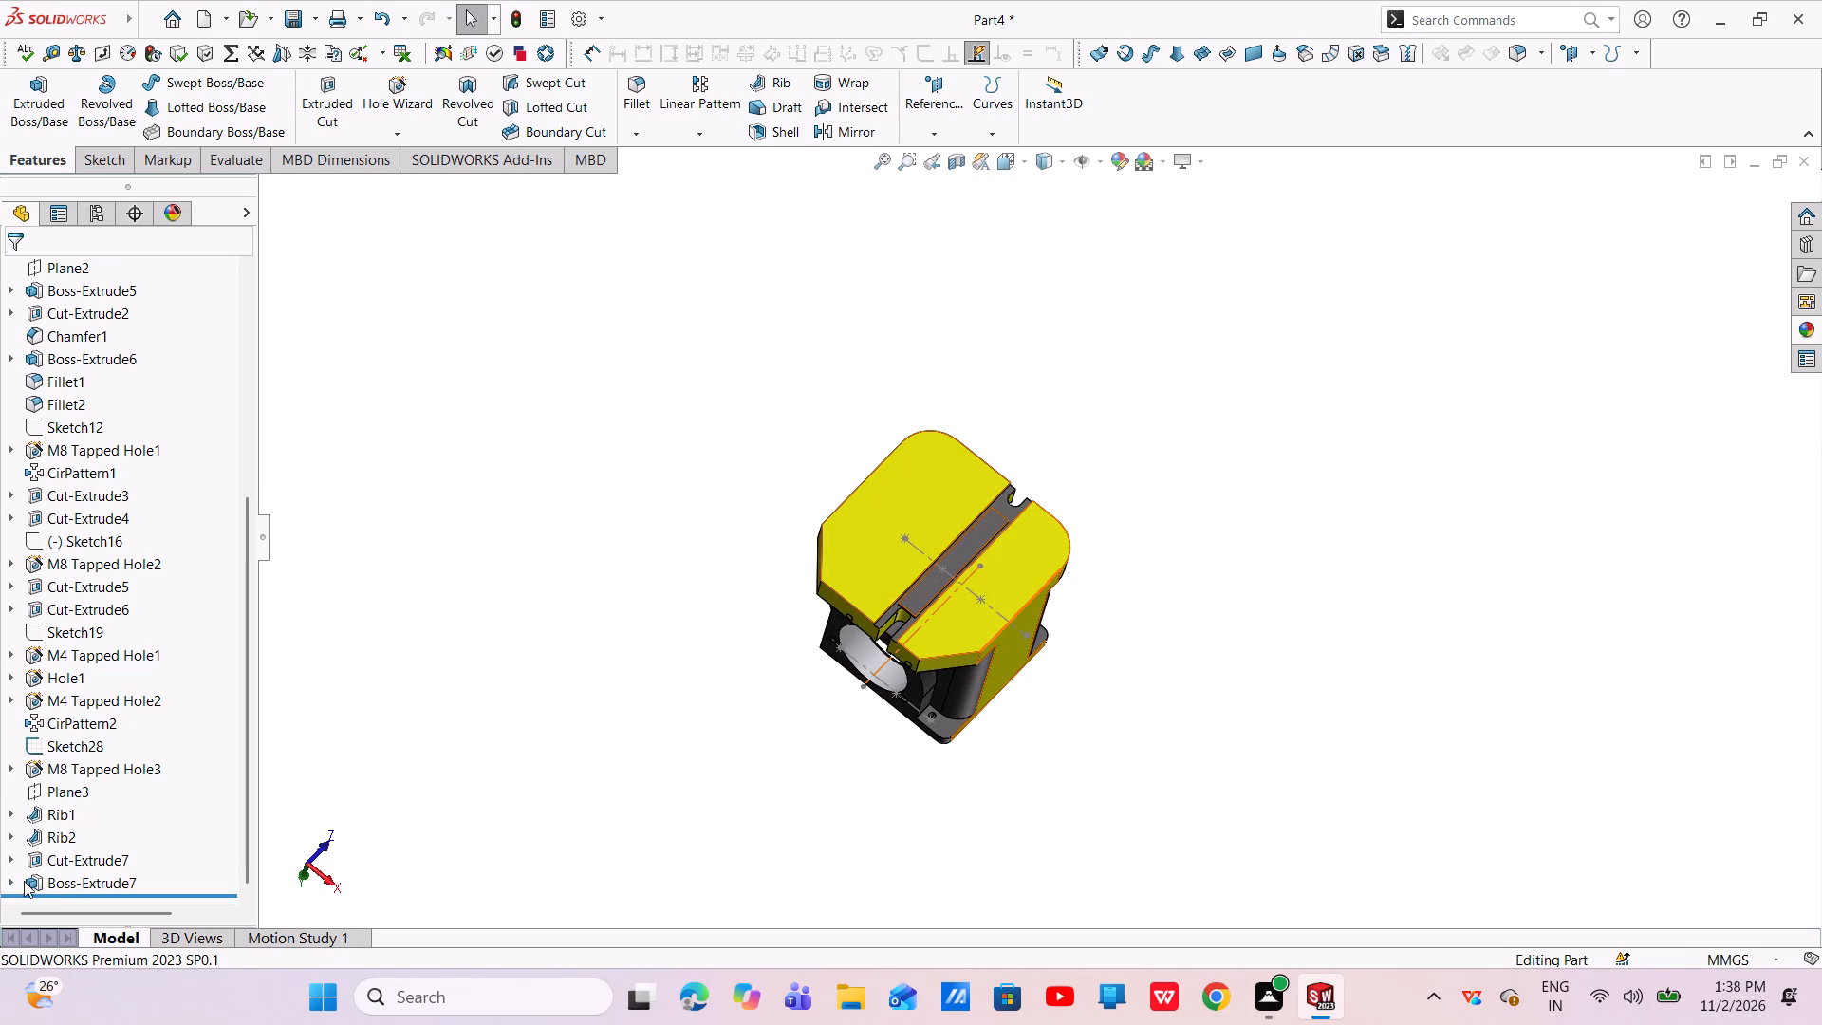
left_click(9, 877)
scroll(102, 827, "down", 7)
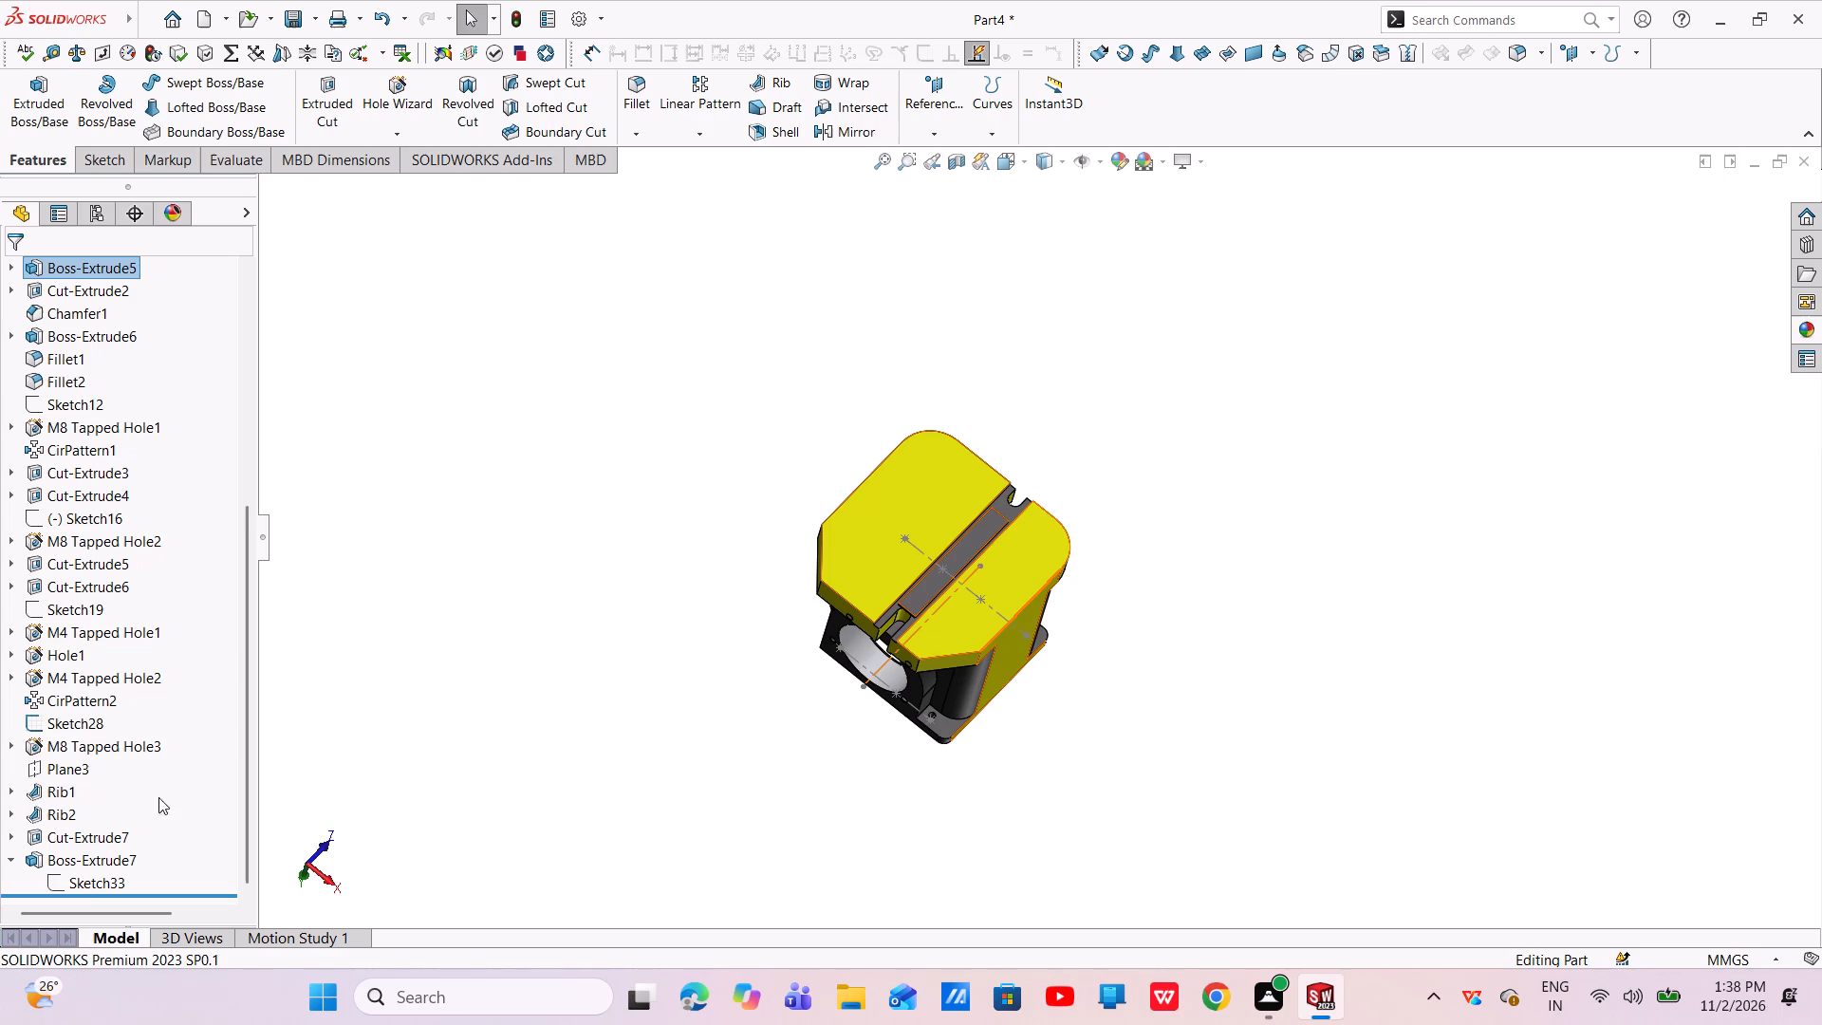
left_click(50, 862)
left_click(93, 812)
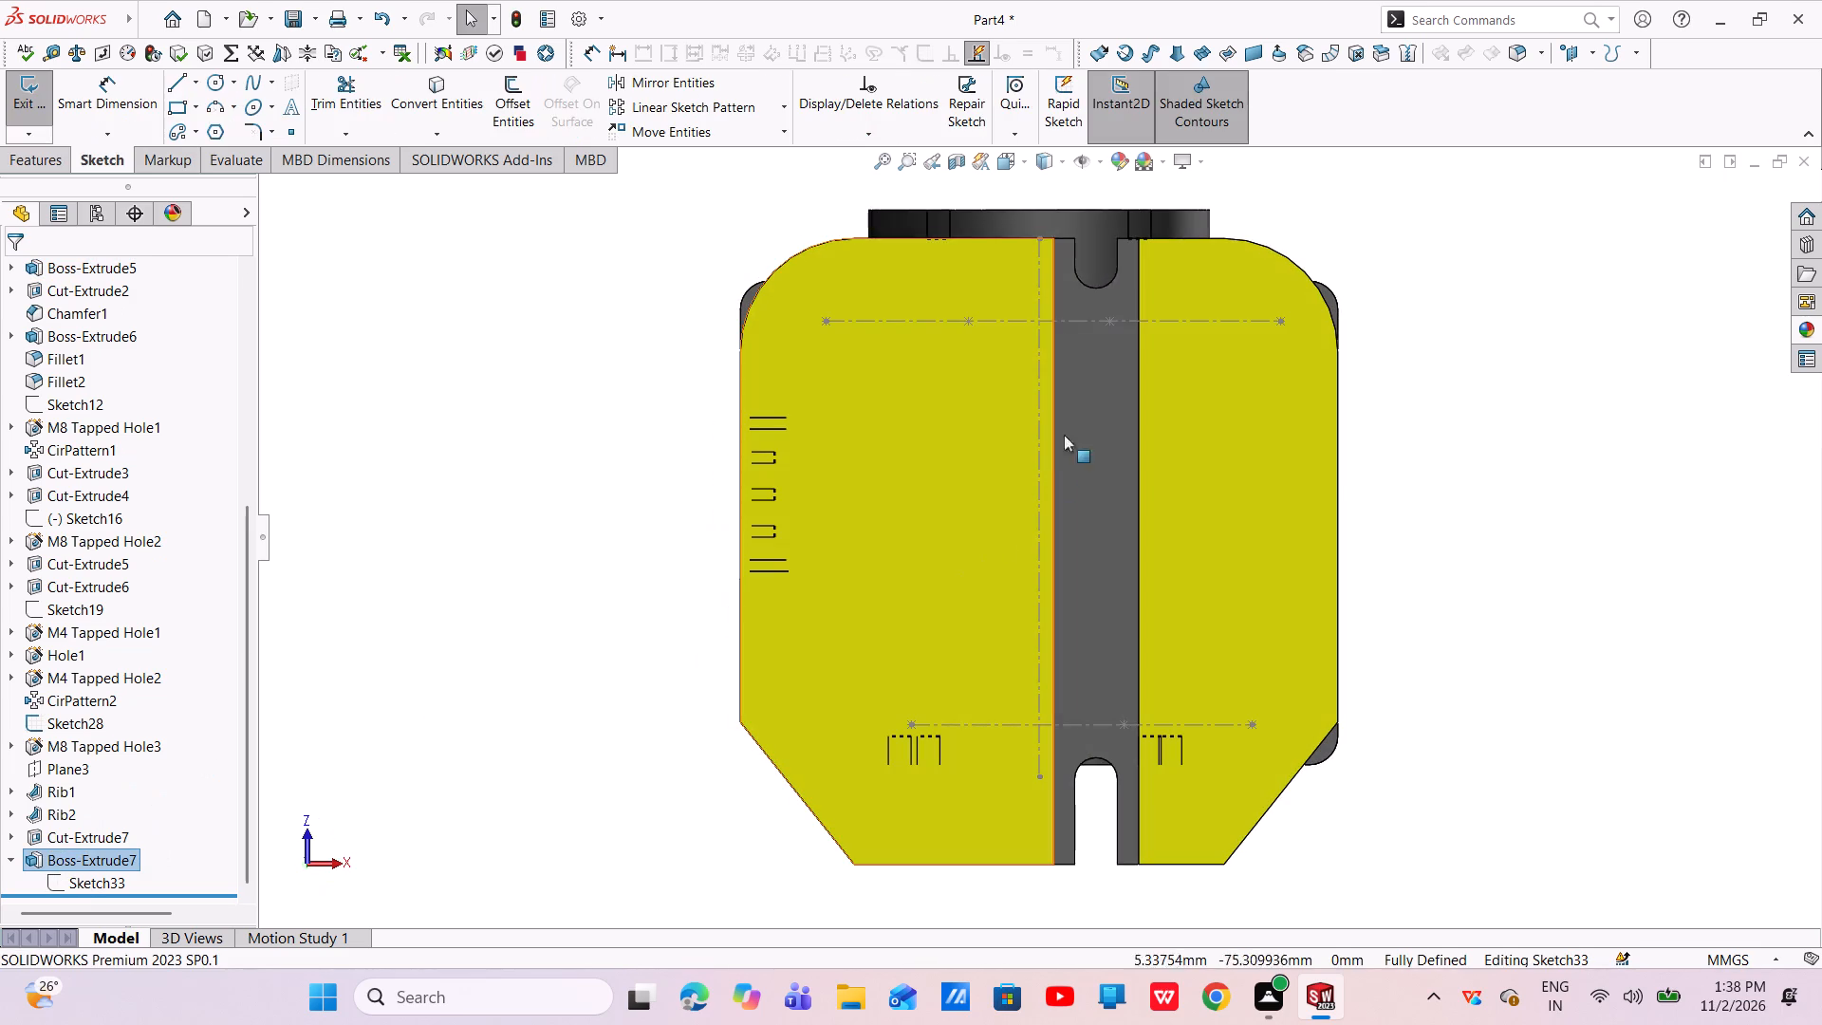
double_click(1329, 252)
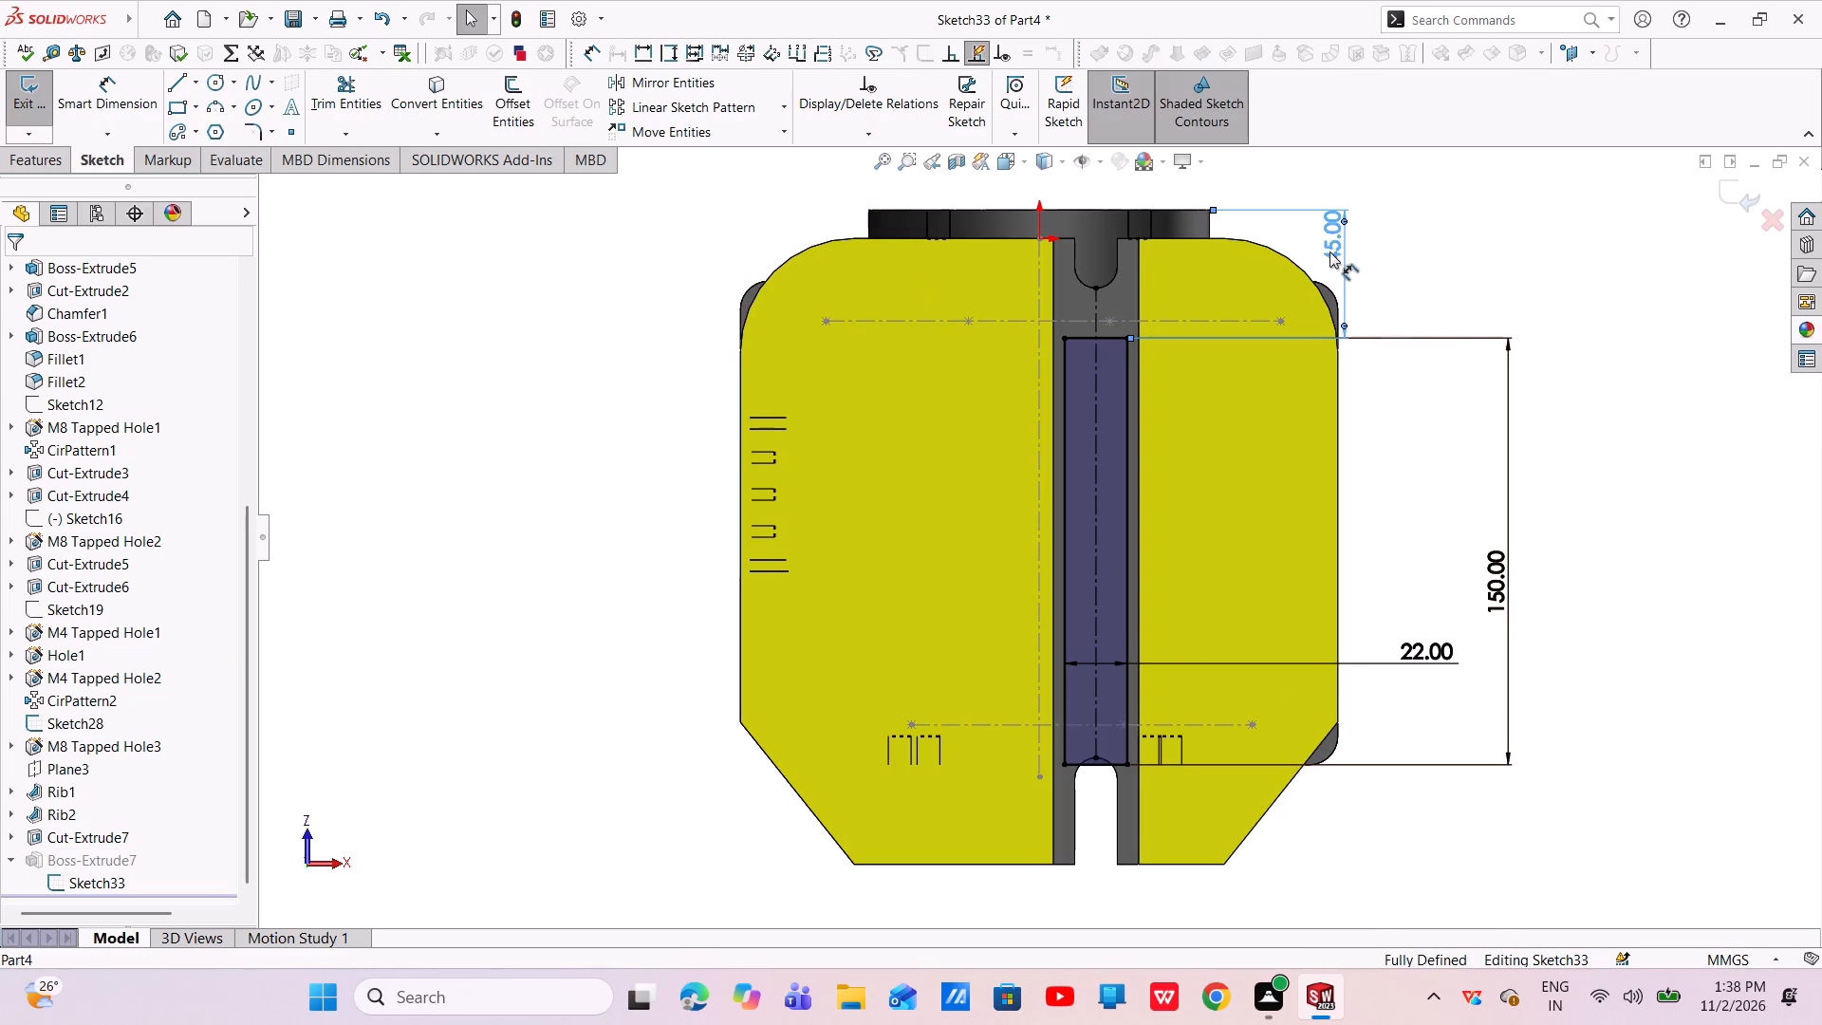
key("BackSpace")
type("35")
key("Return")
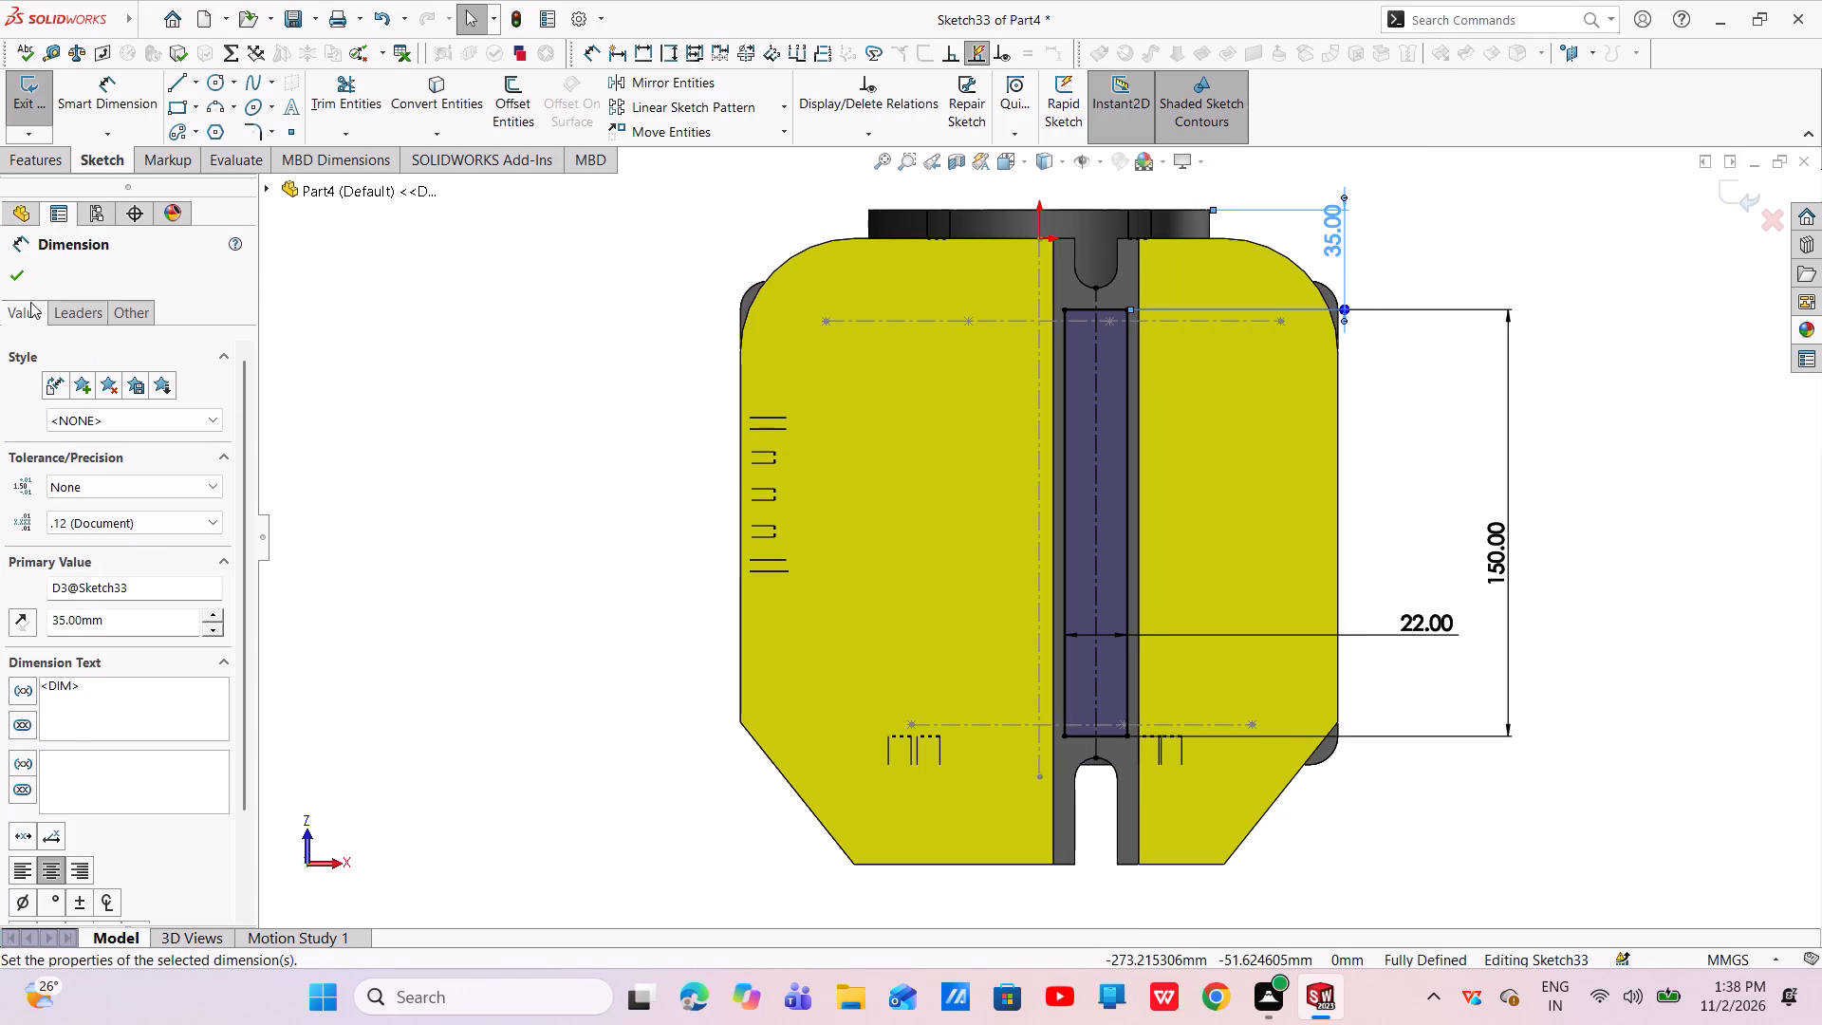
left_click(4, 282)
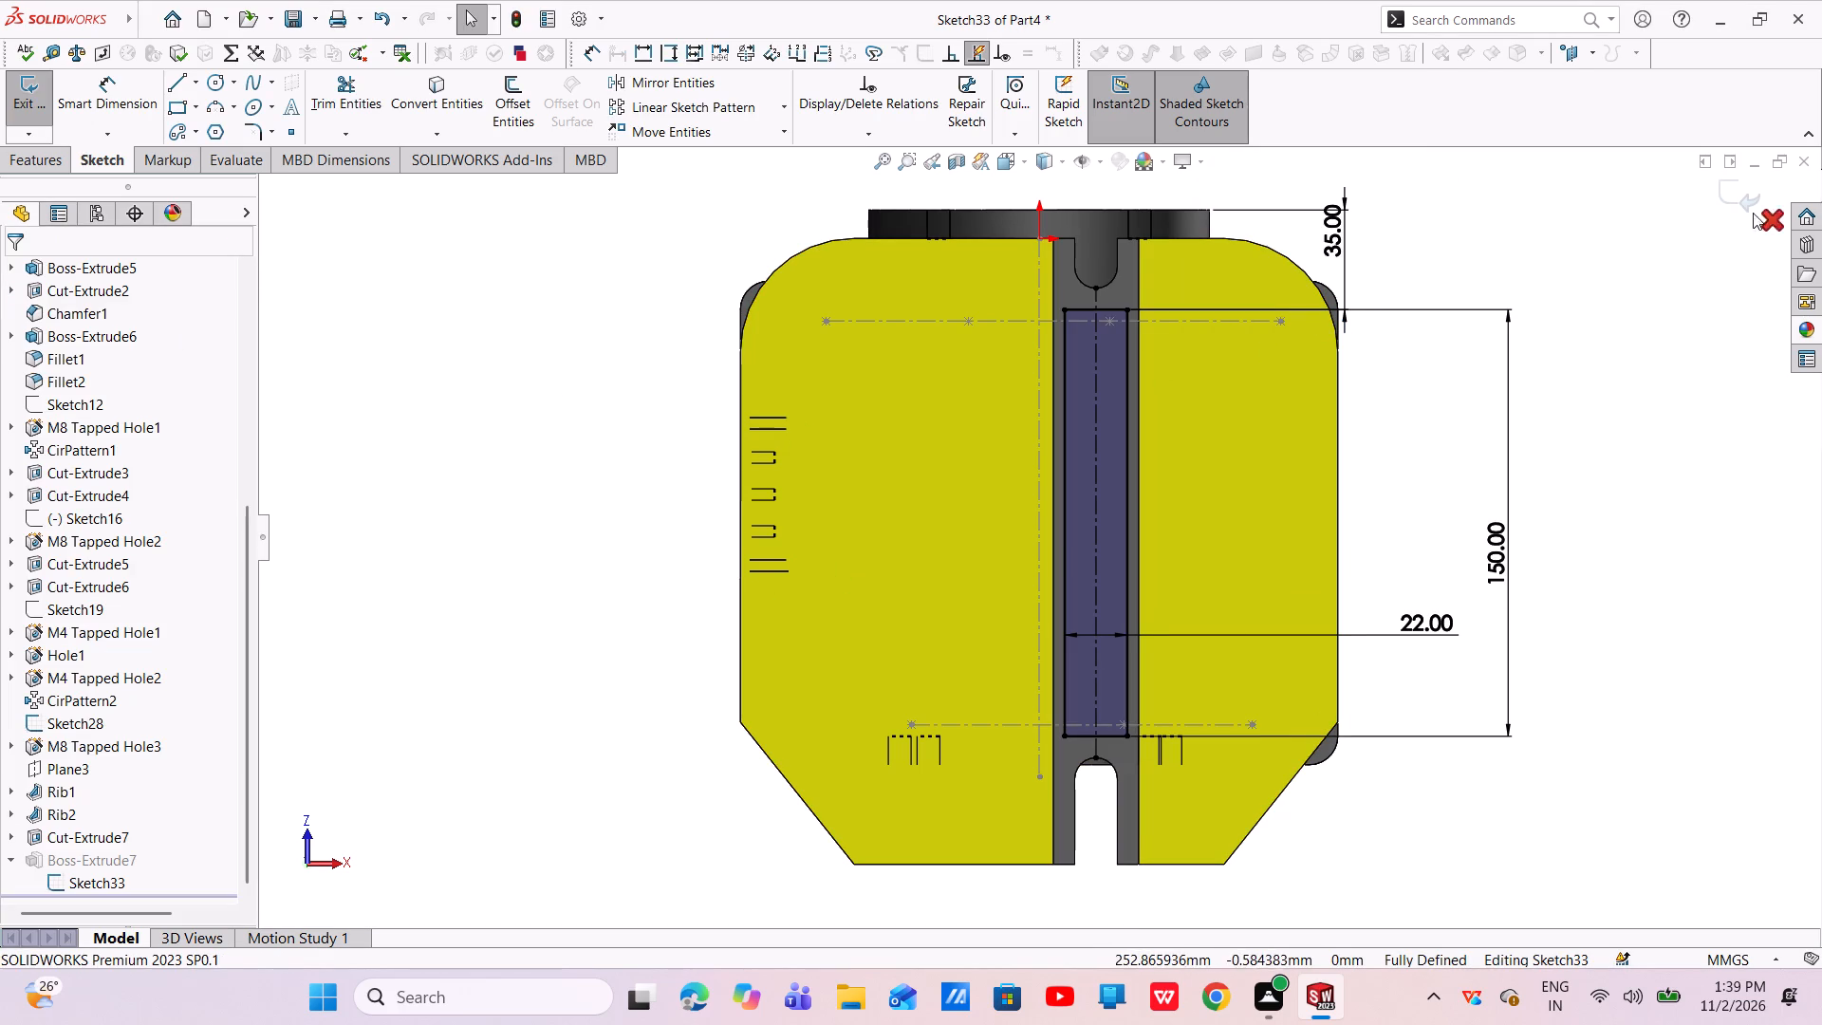
left_click(1742, 198)
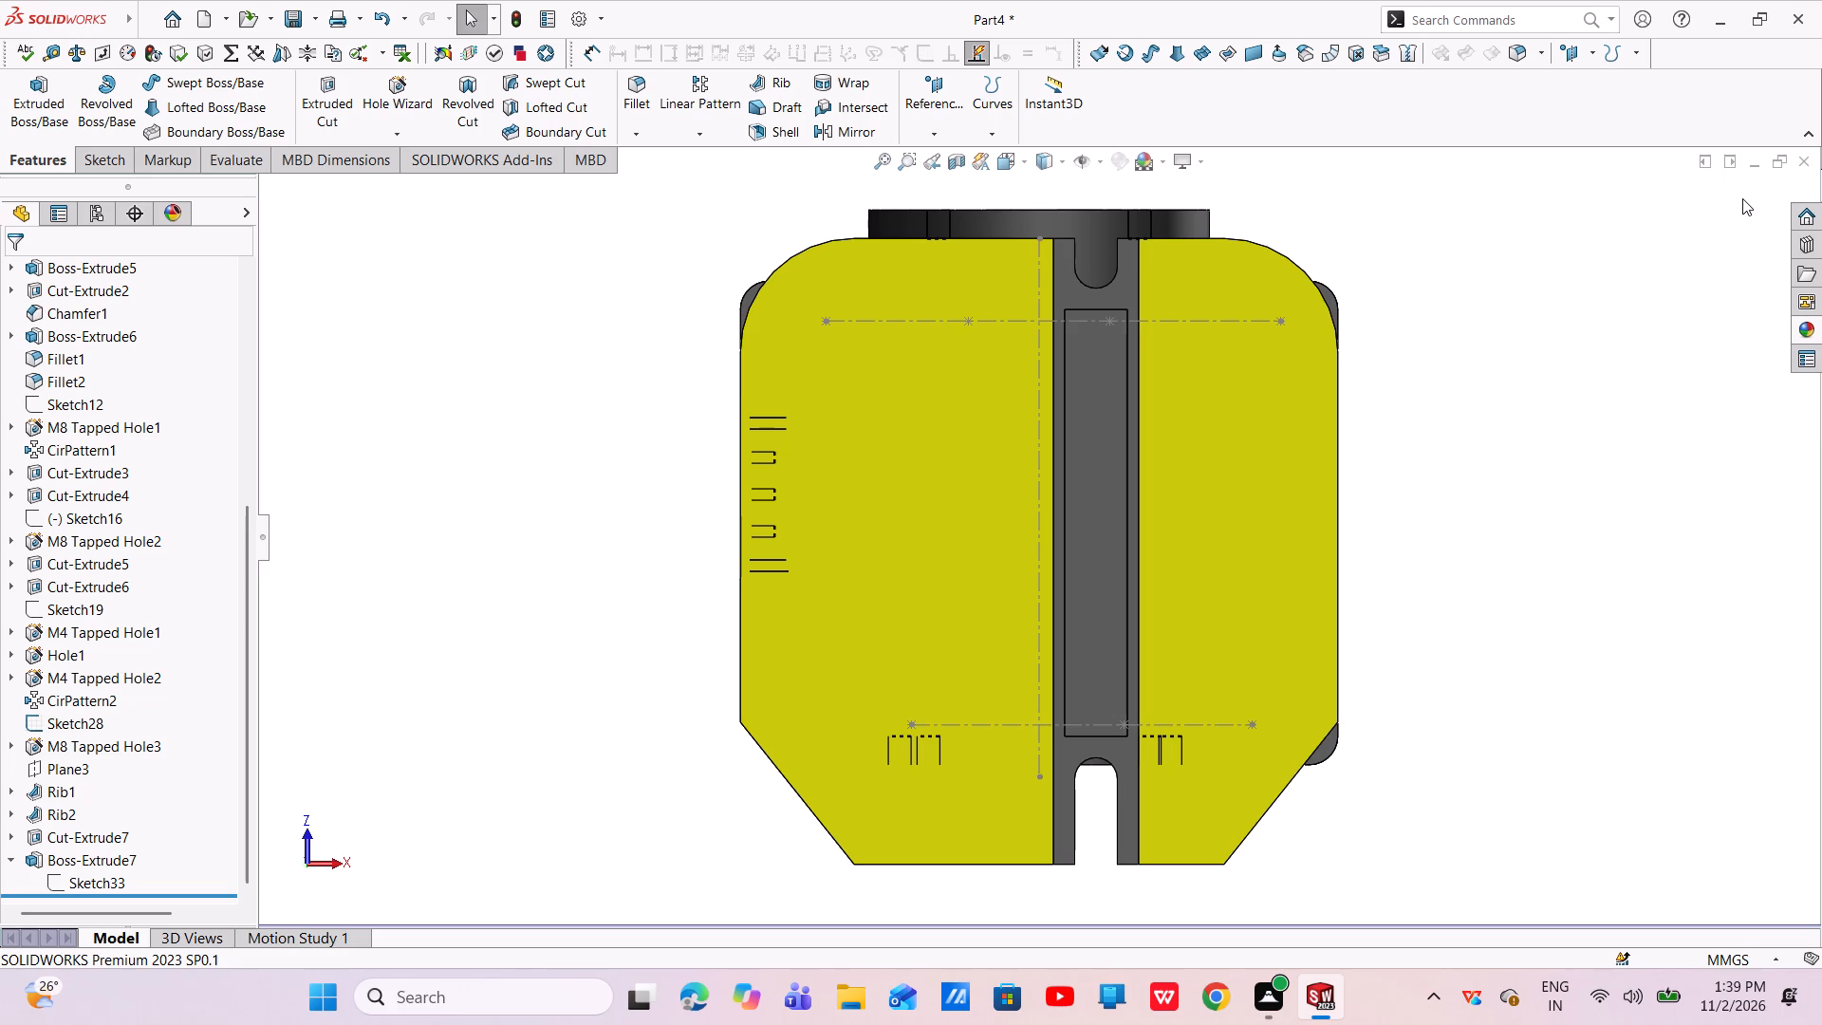
Start a sketch on the housing's flat yellow side face and draw a circle about 38 mm in diameter near the base.
scroll(1717, 81, "up", 4)
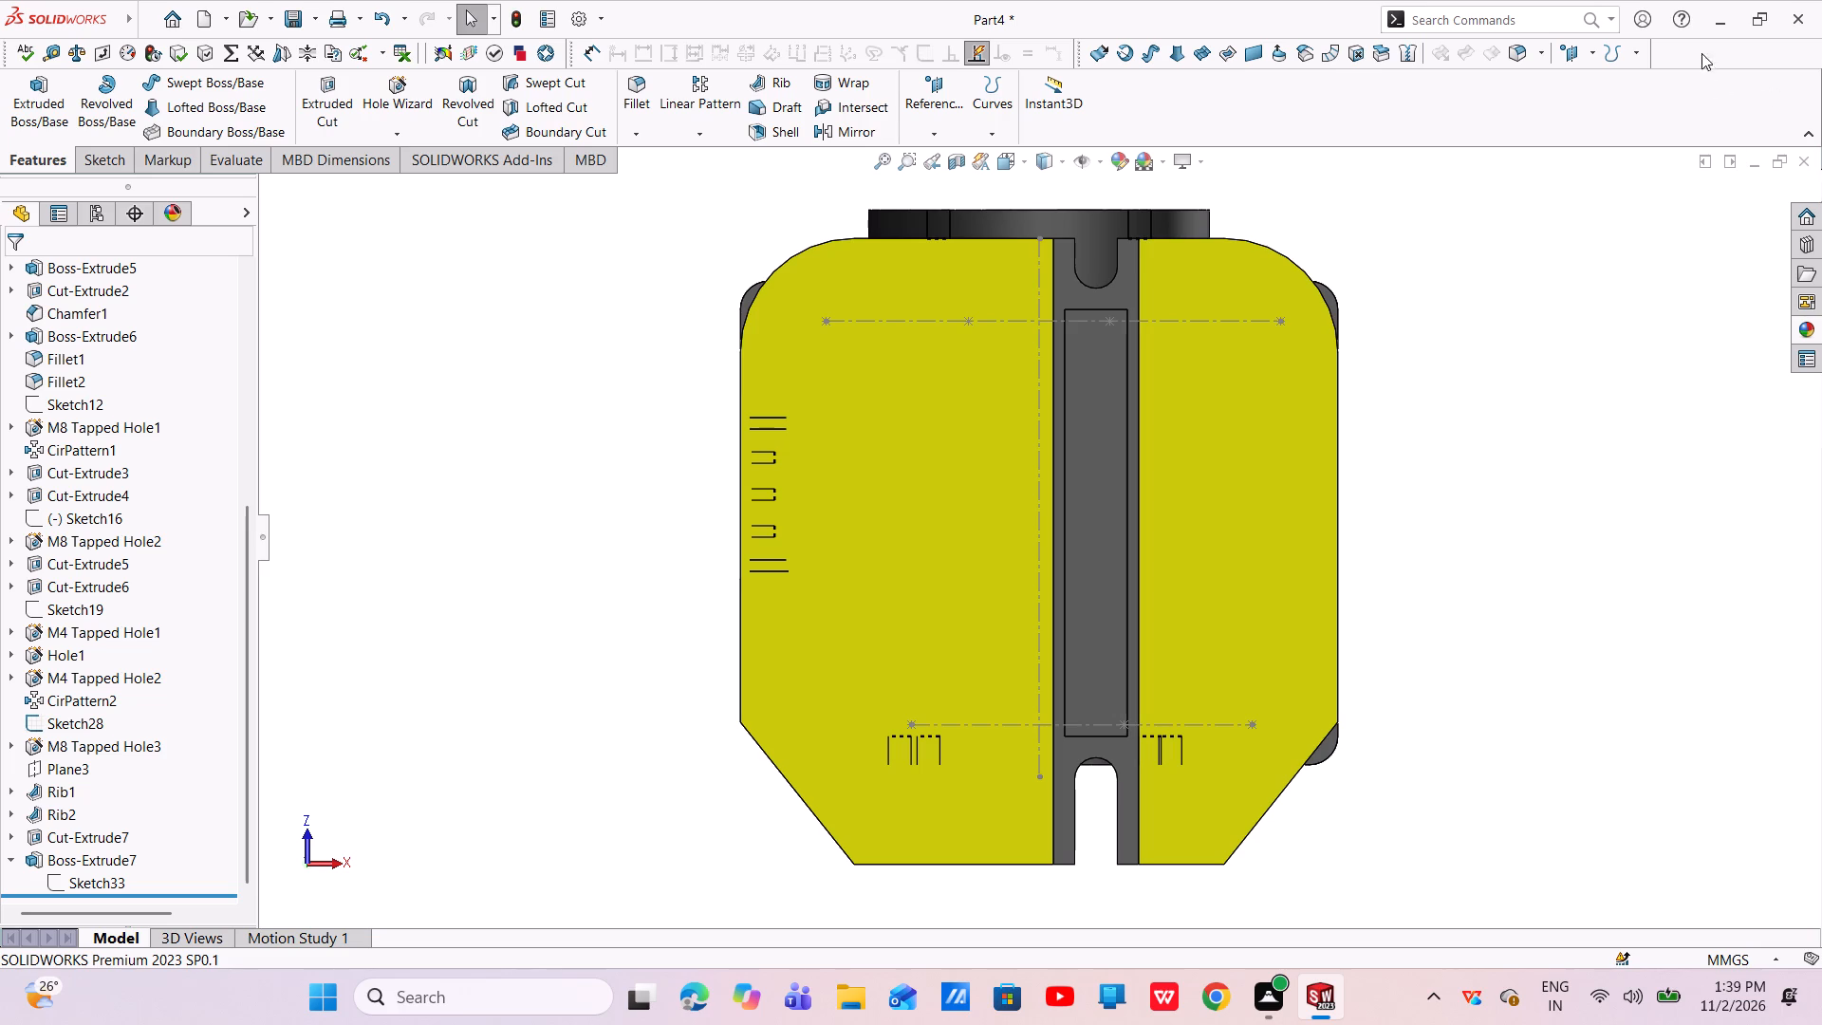
scroll(1701, 53, "up", 2)
scroll(1395, 423, "up", 5)
middle_click_drag(970, 481, 867, 757)
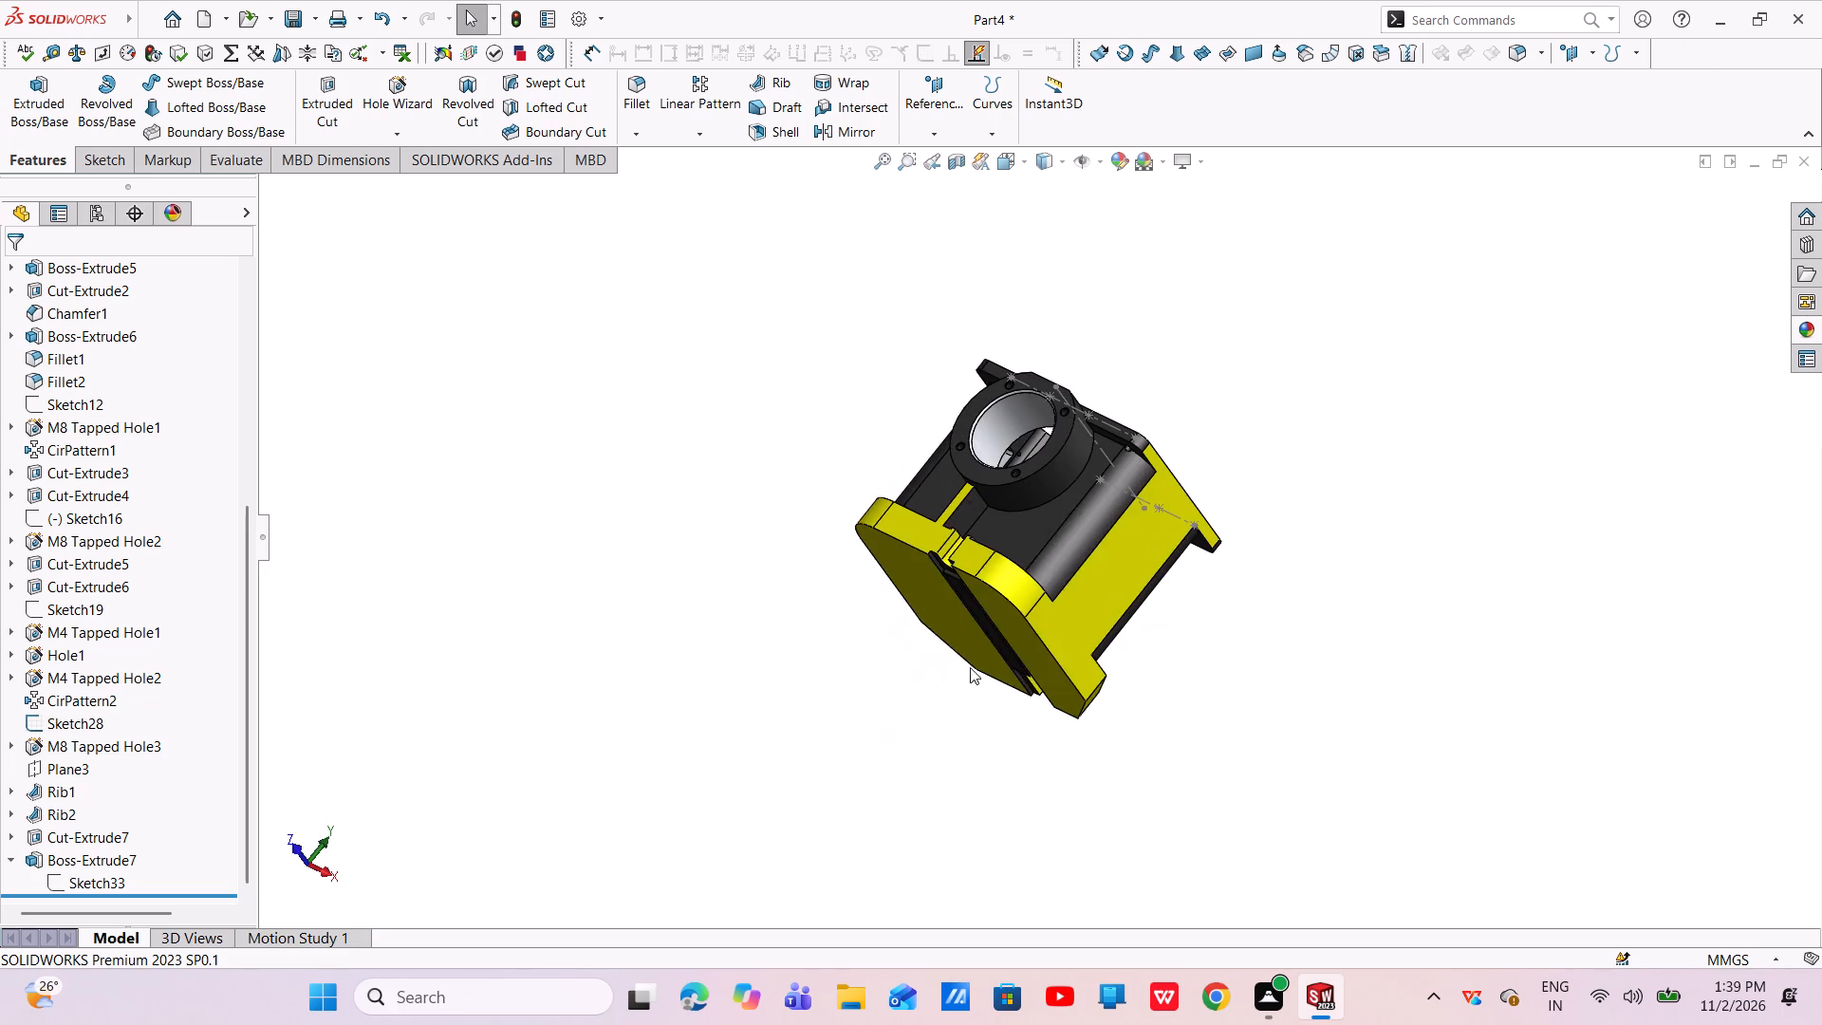
left_click(1122, 547)
left_click(1209, 491)
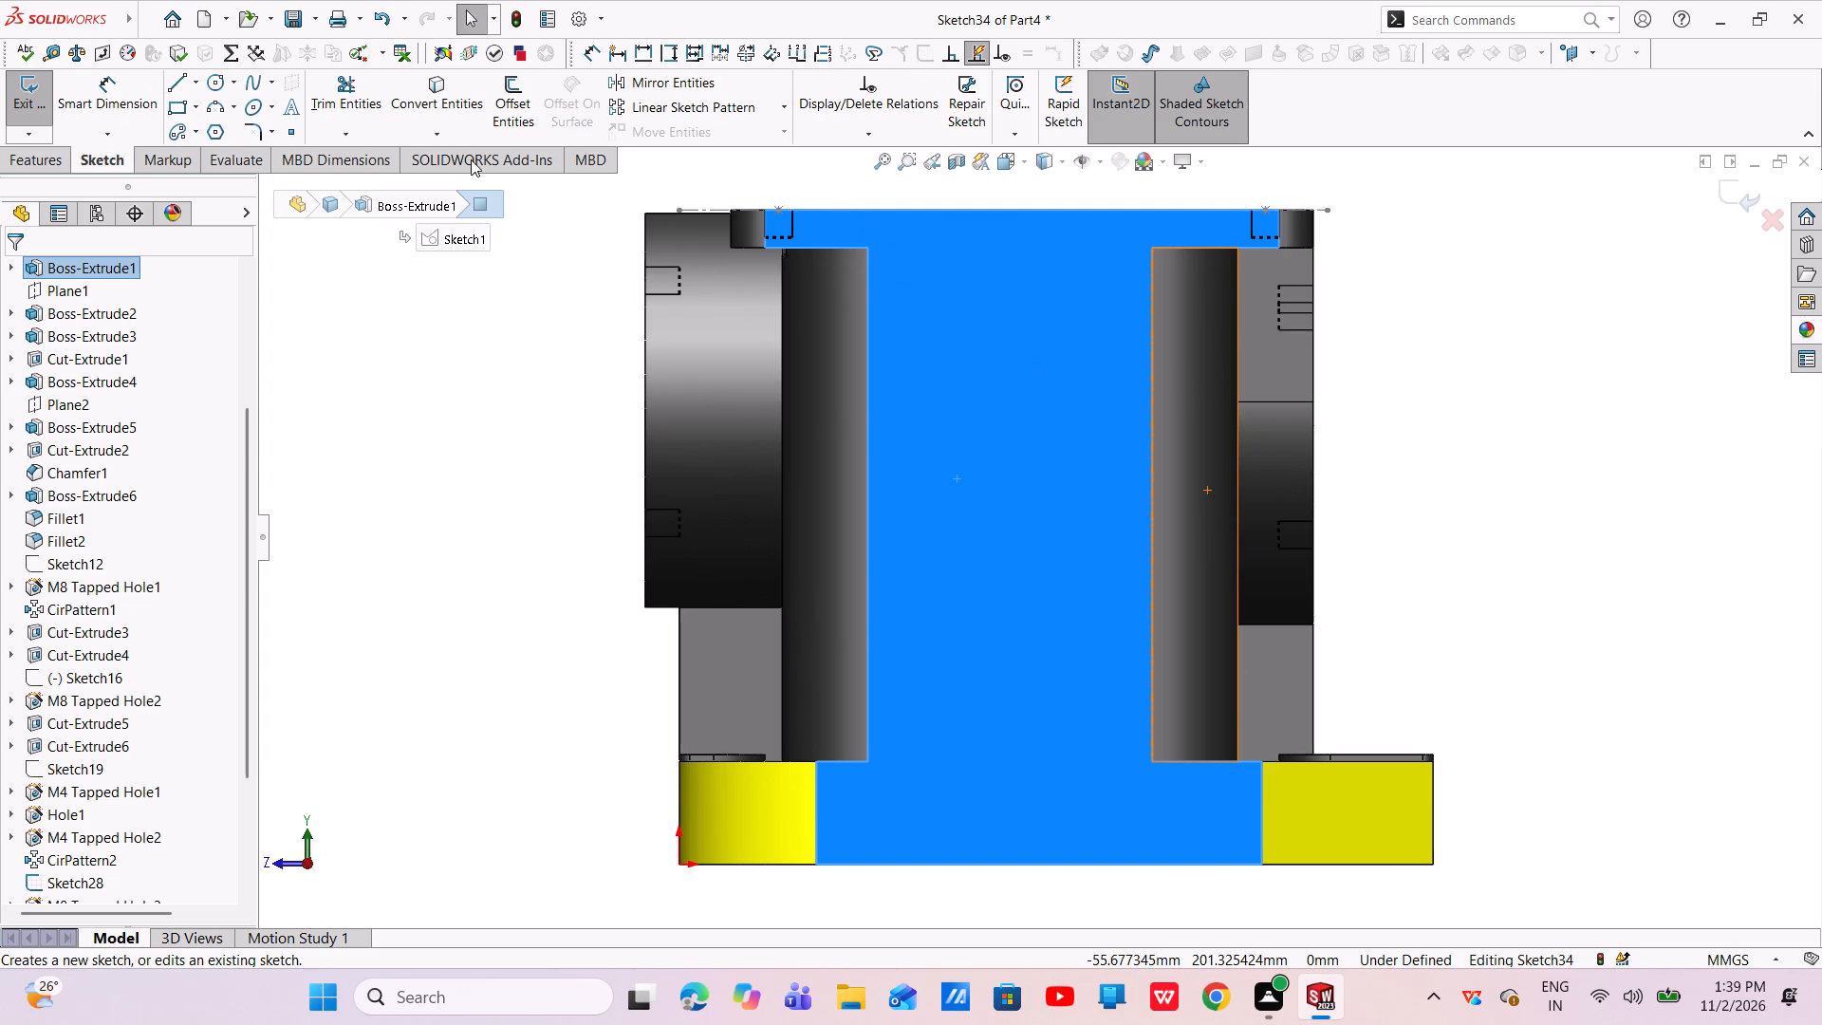
left_click(213, 86)
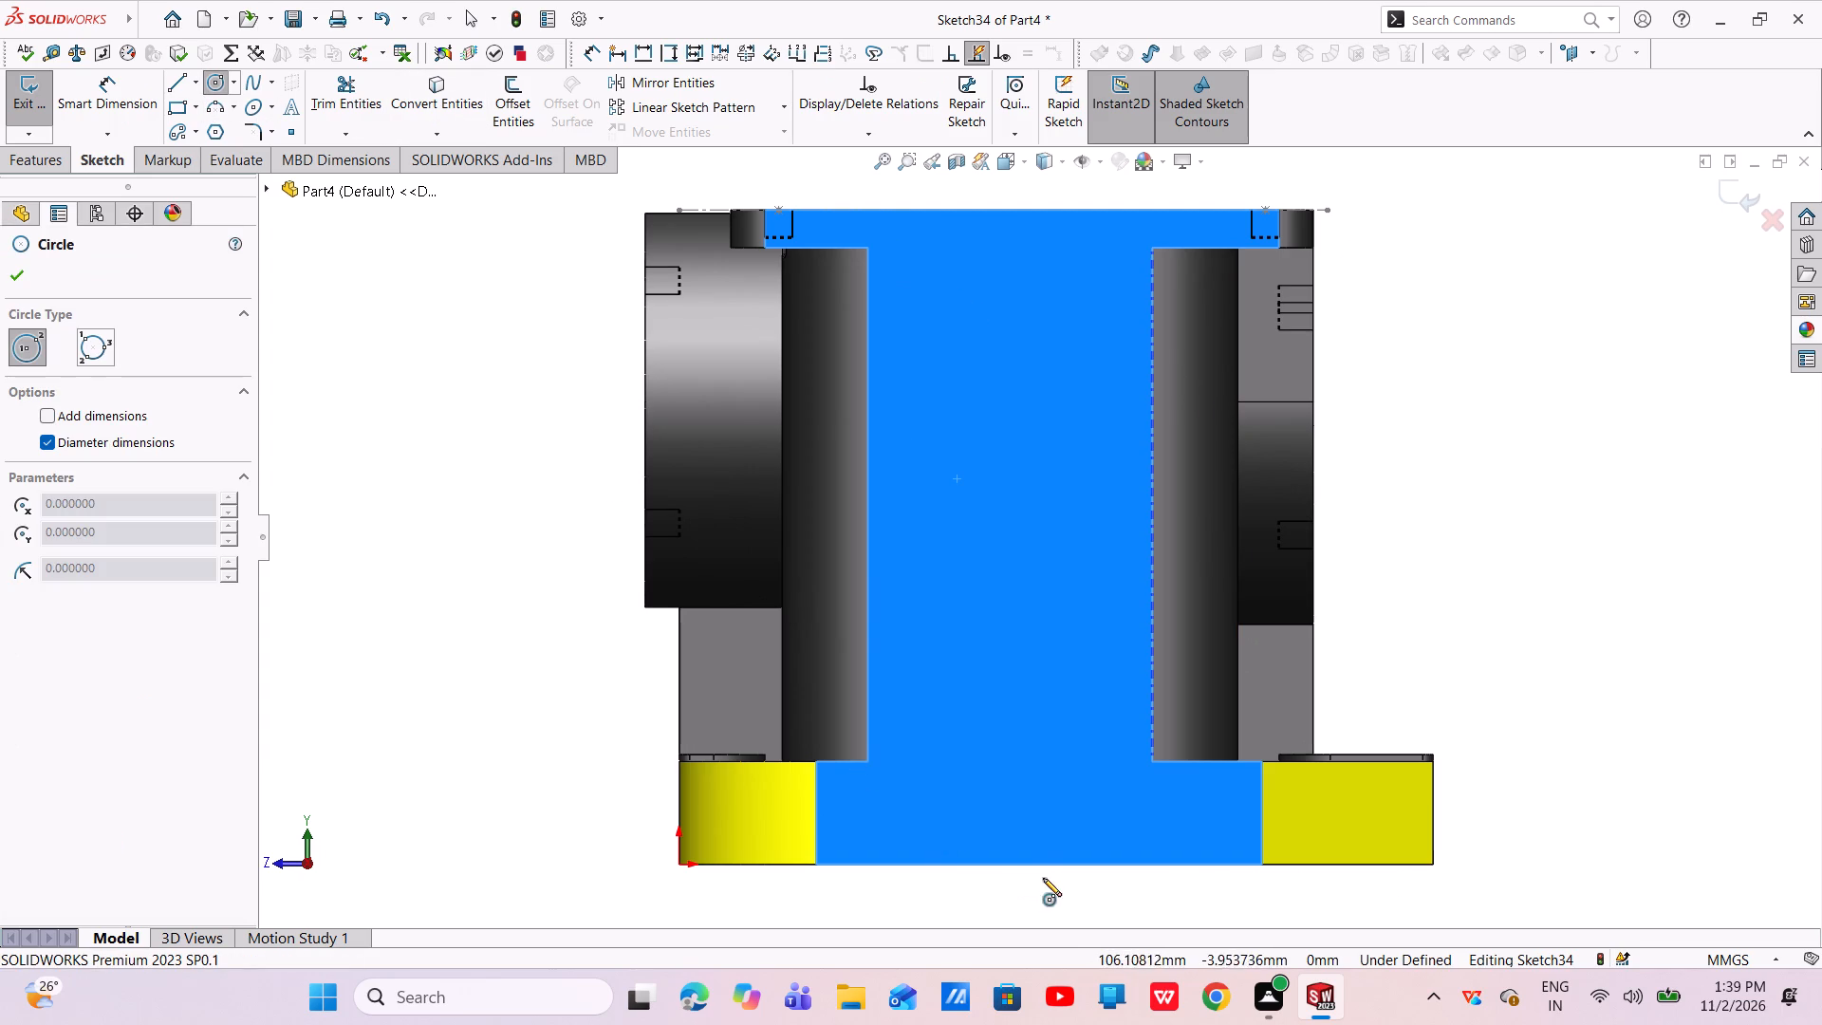
left_click(1012, 736)
left_click(1054, 786)
right_click(1054, 786)
left_click(1125, 797)
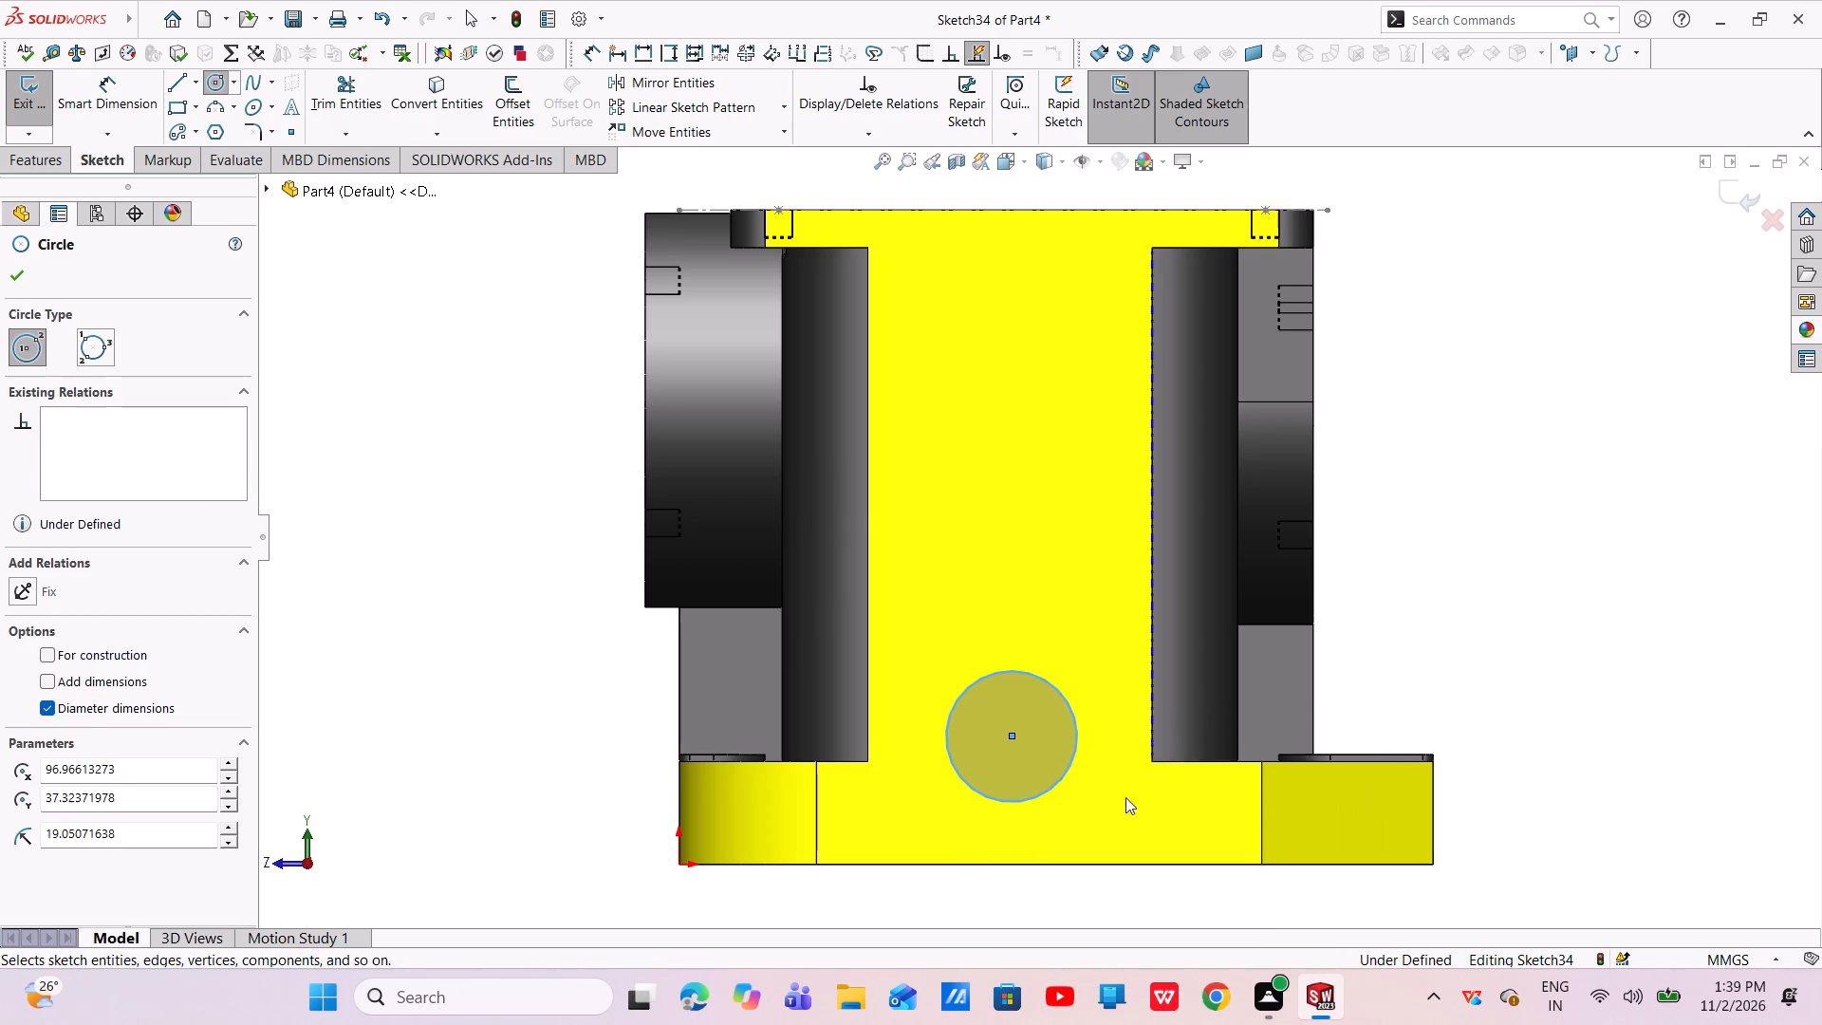
Dimension the circle on the side face with a diameter of 20 mm.
left_click(124, 96)
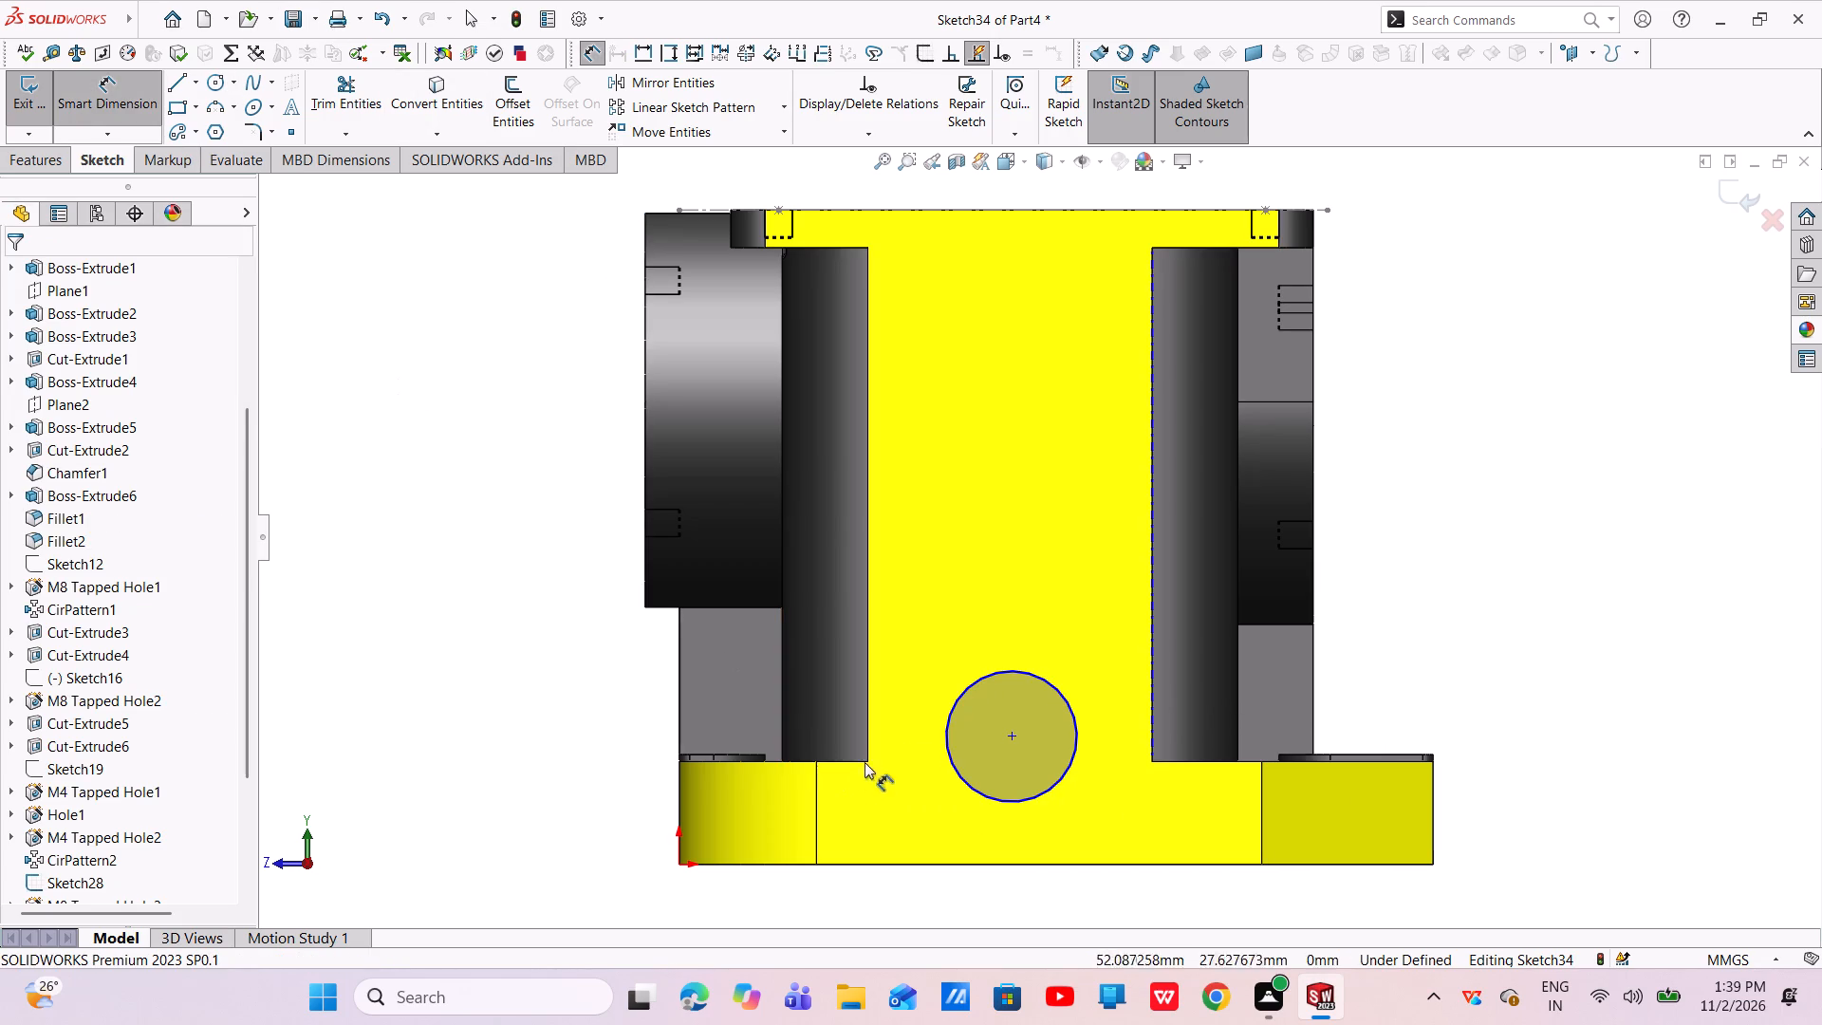
left_click(944, 735)
left_click(485, 696)
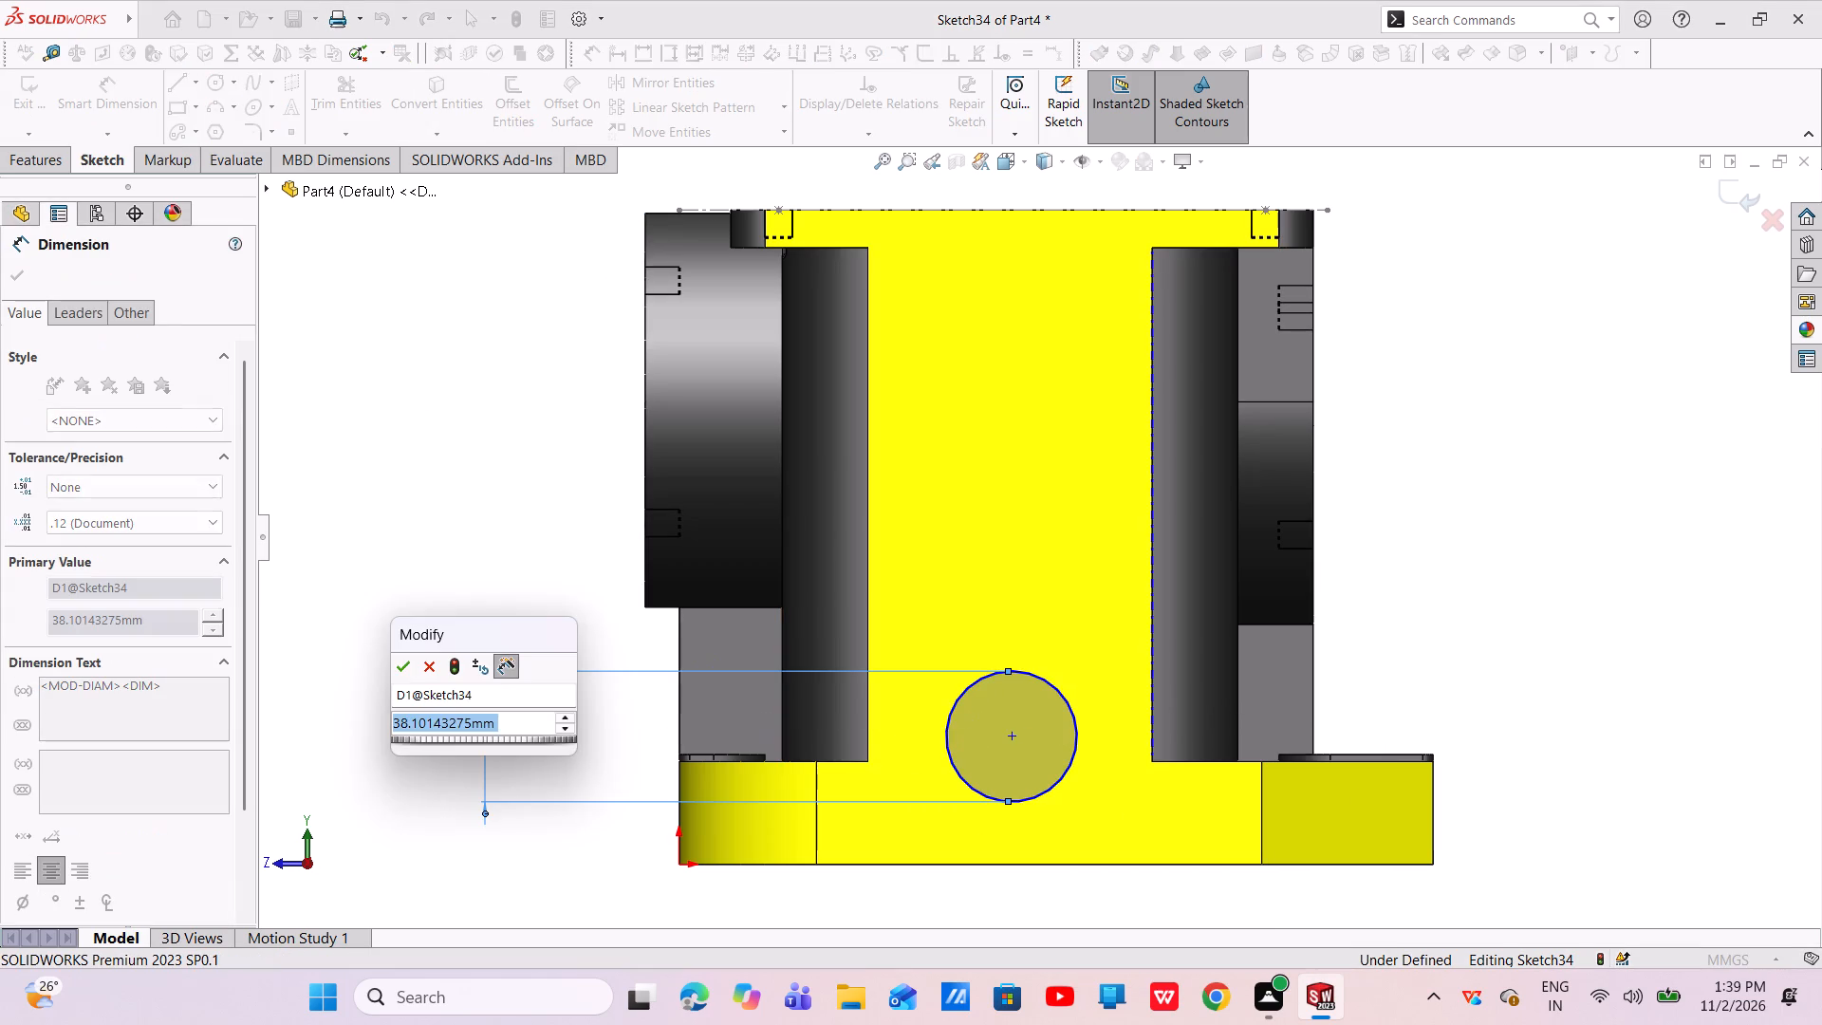
key("BackSpace")
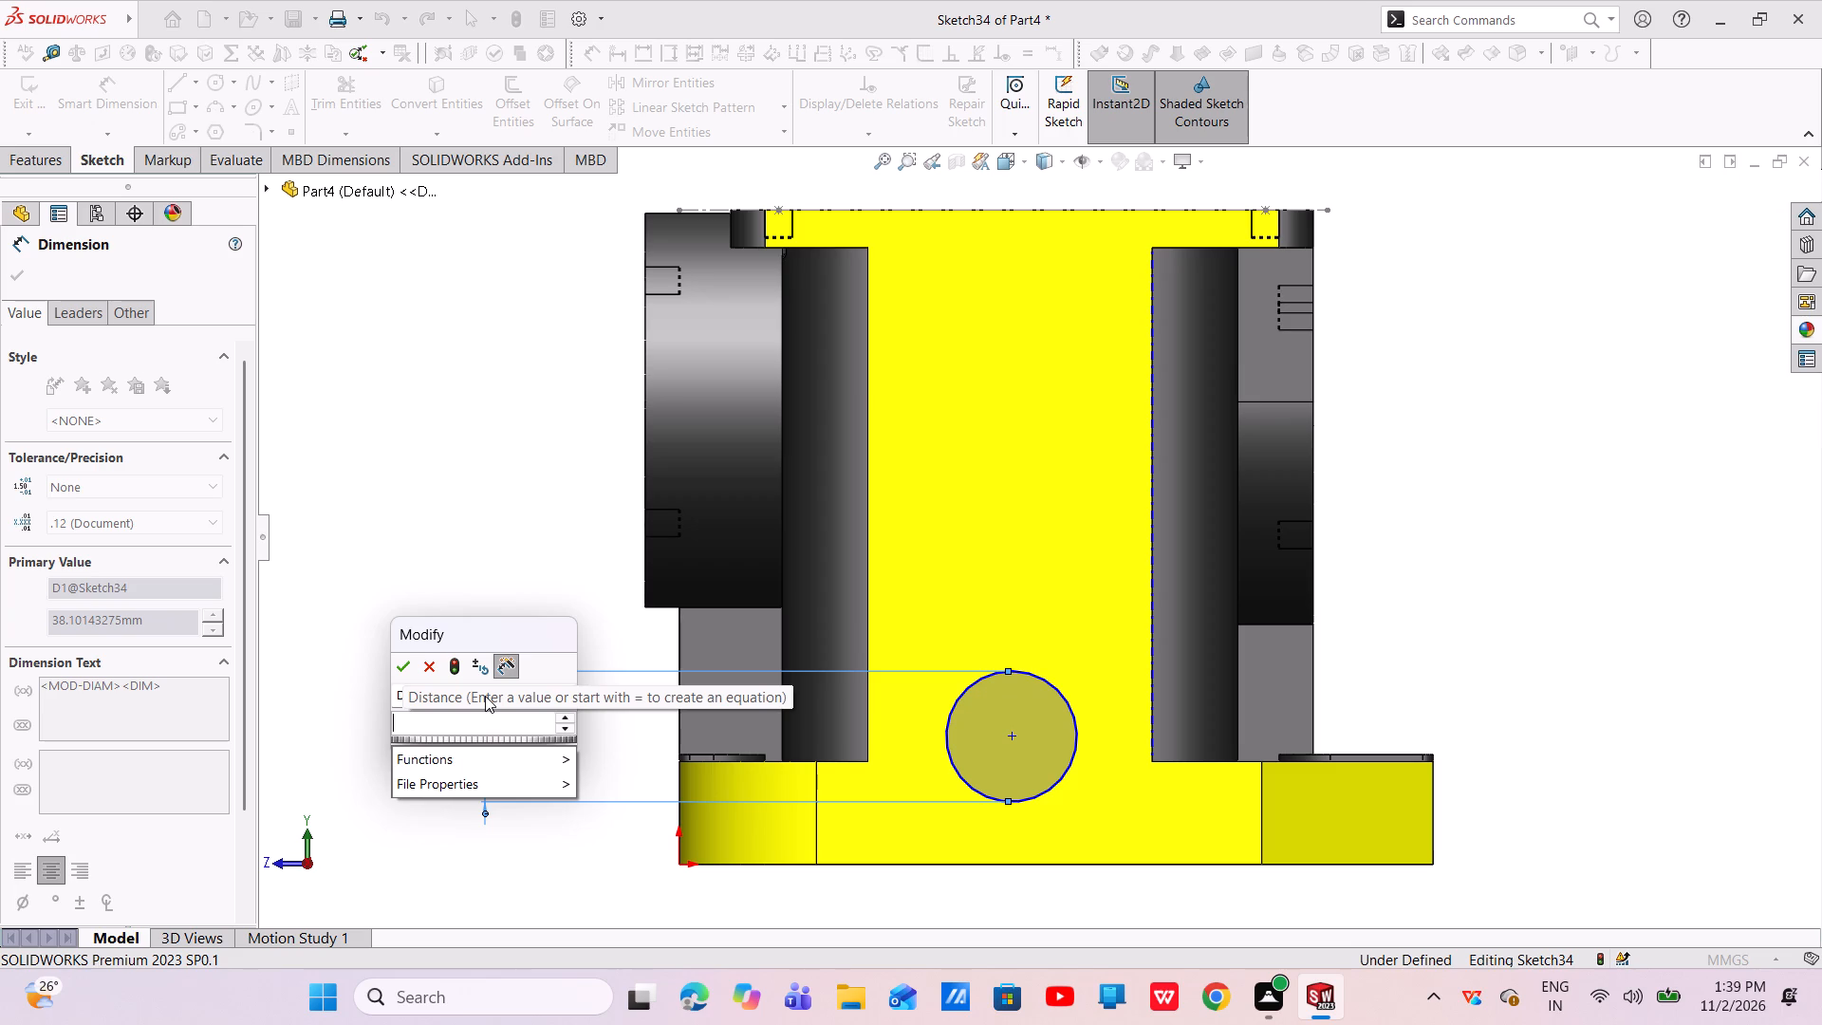
type("20")
key("Return")
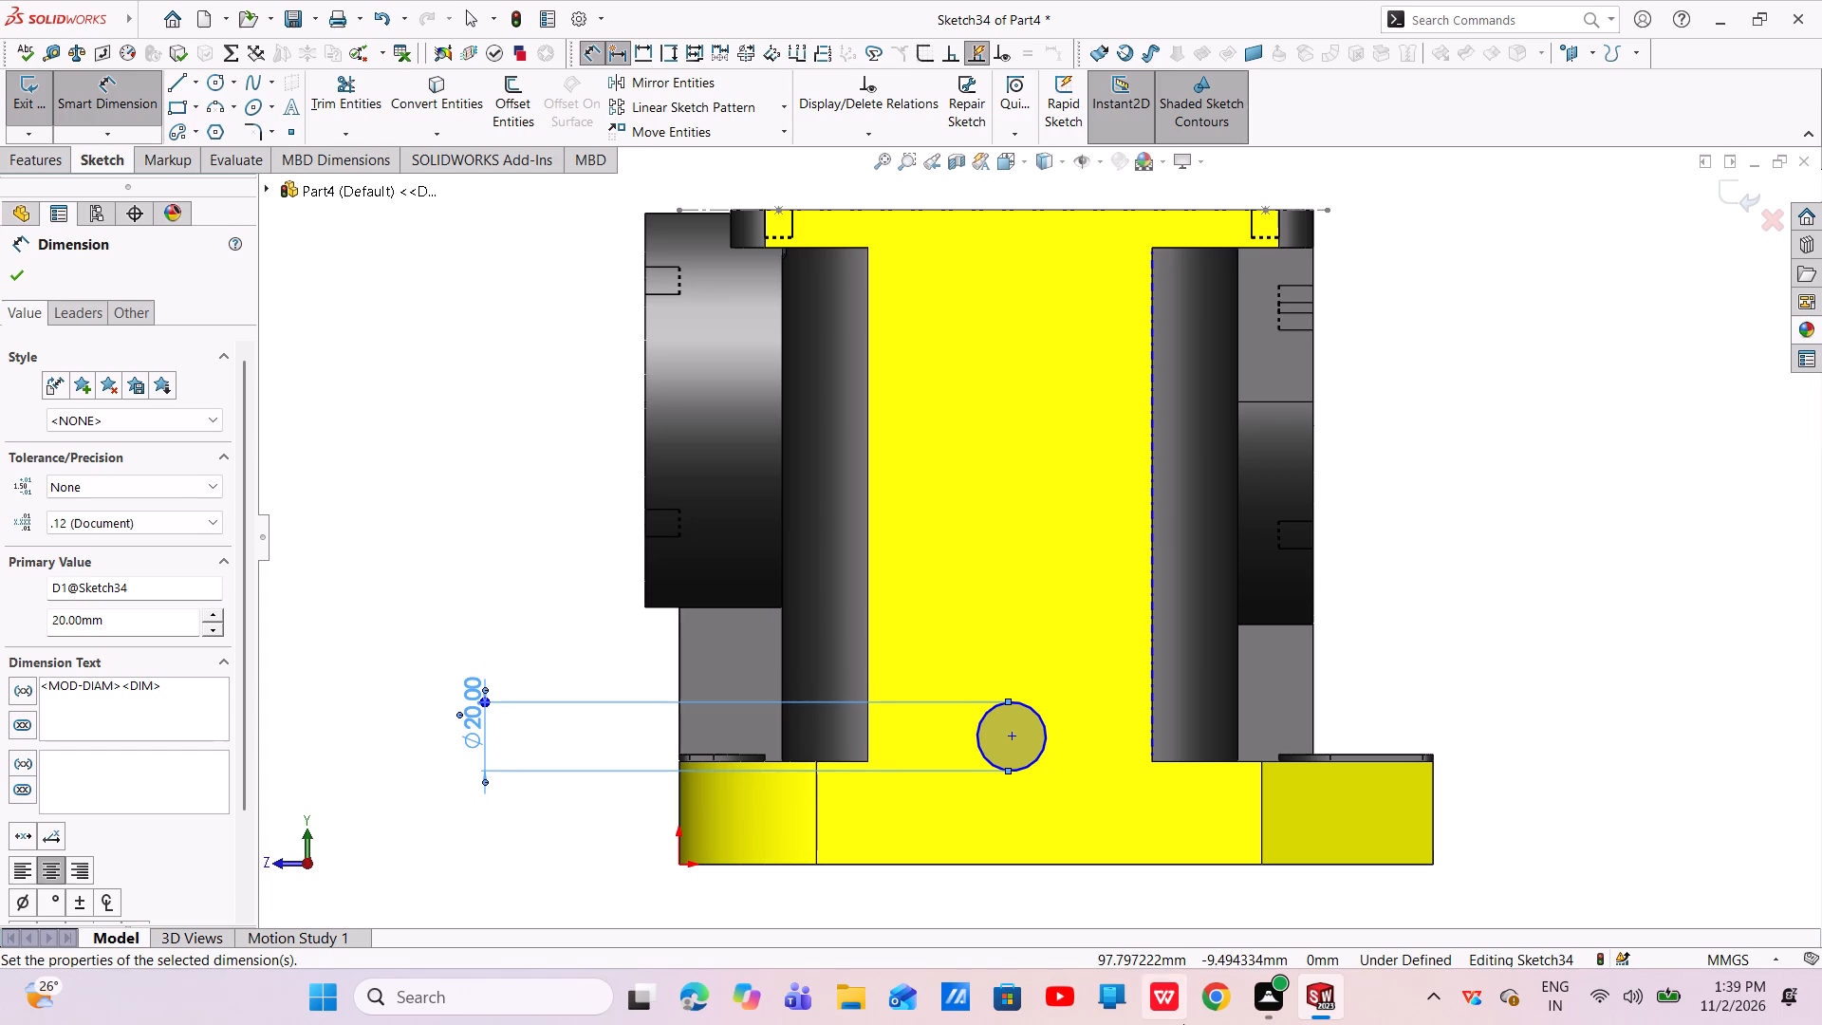
Dimension the circle's center 22 mm above the bottom edge of the base.
left_click(1026, 867)
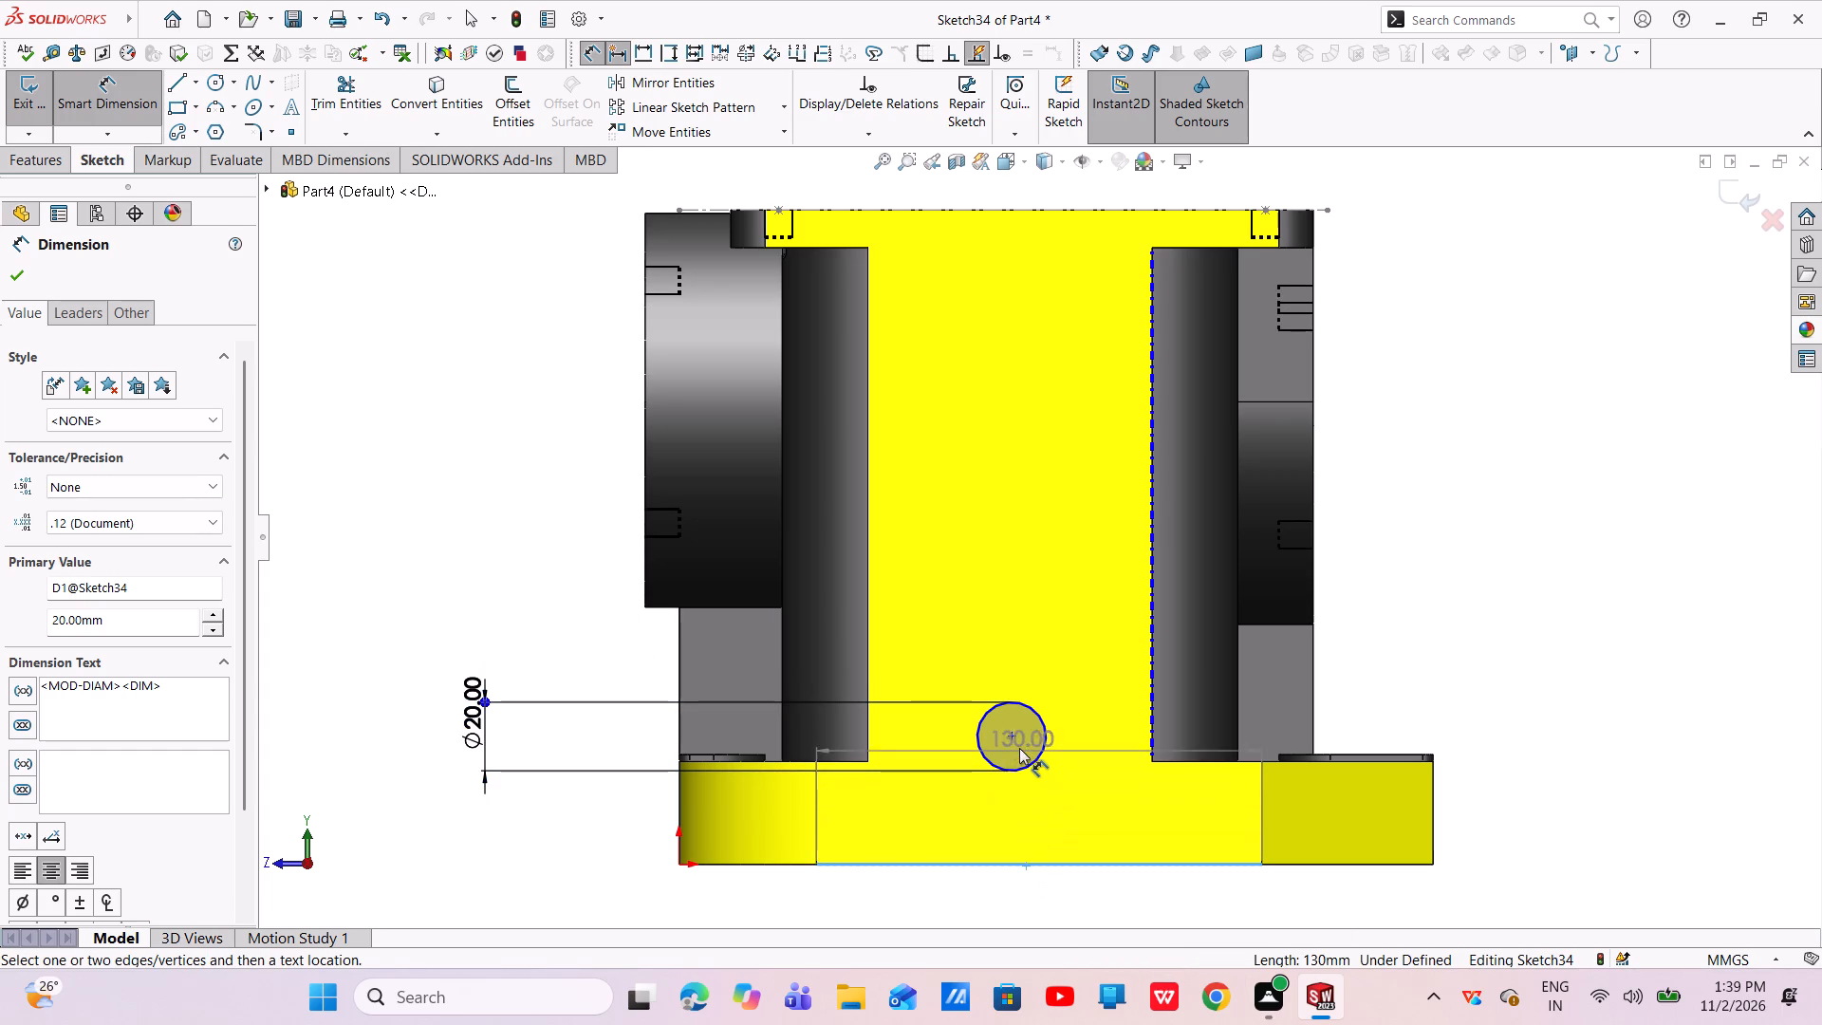
left_click(1010, 733)
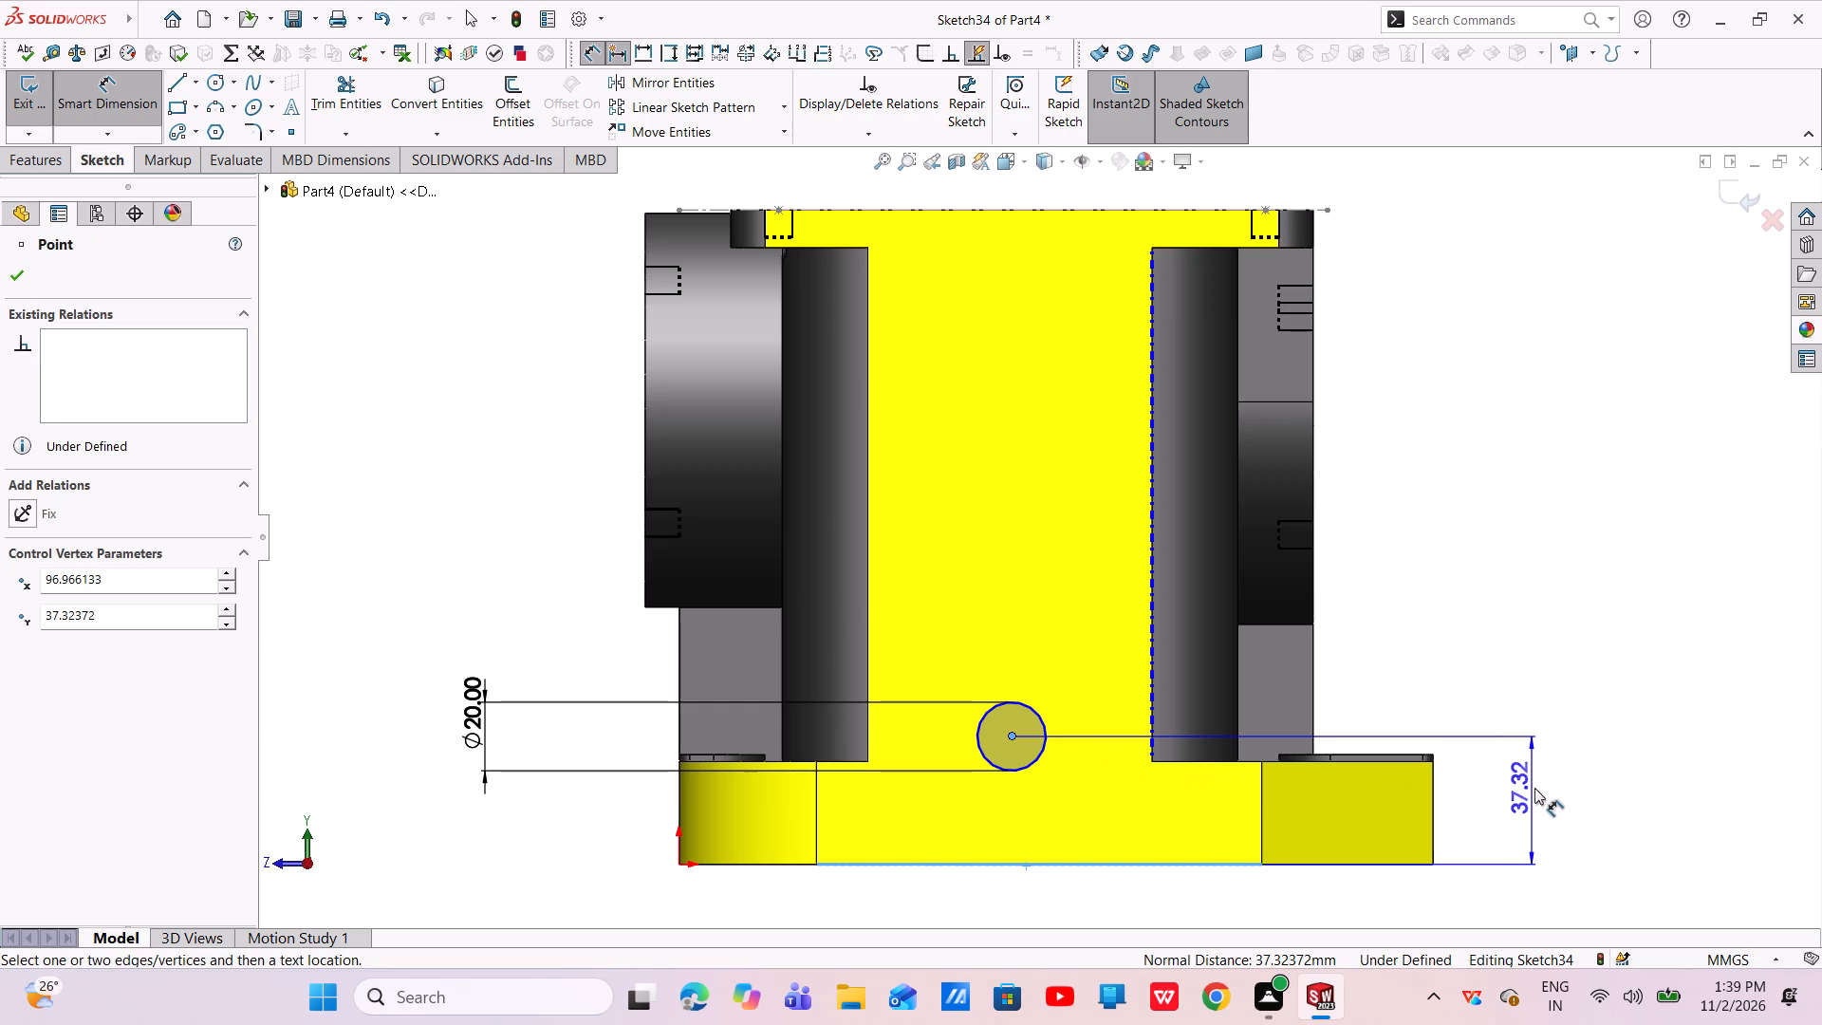
left_click(1534, 788)
key("BackSpace")
type("22")
key("Return")
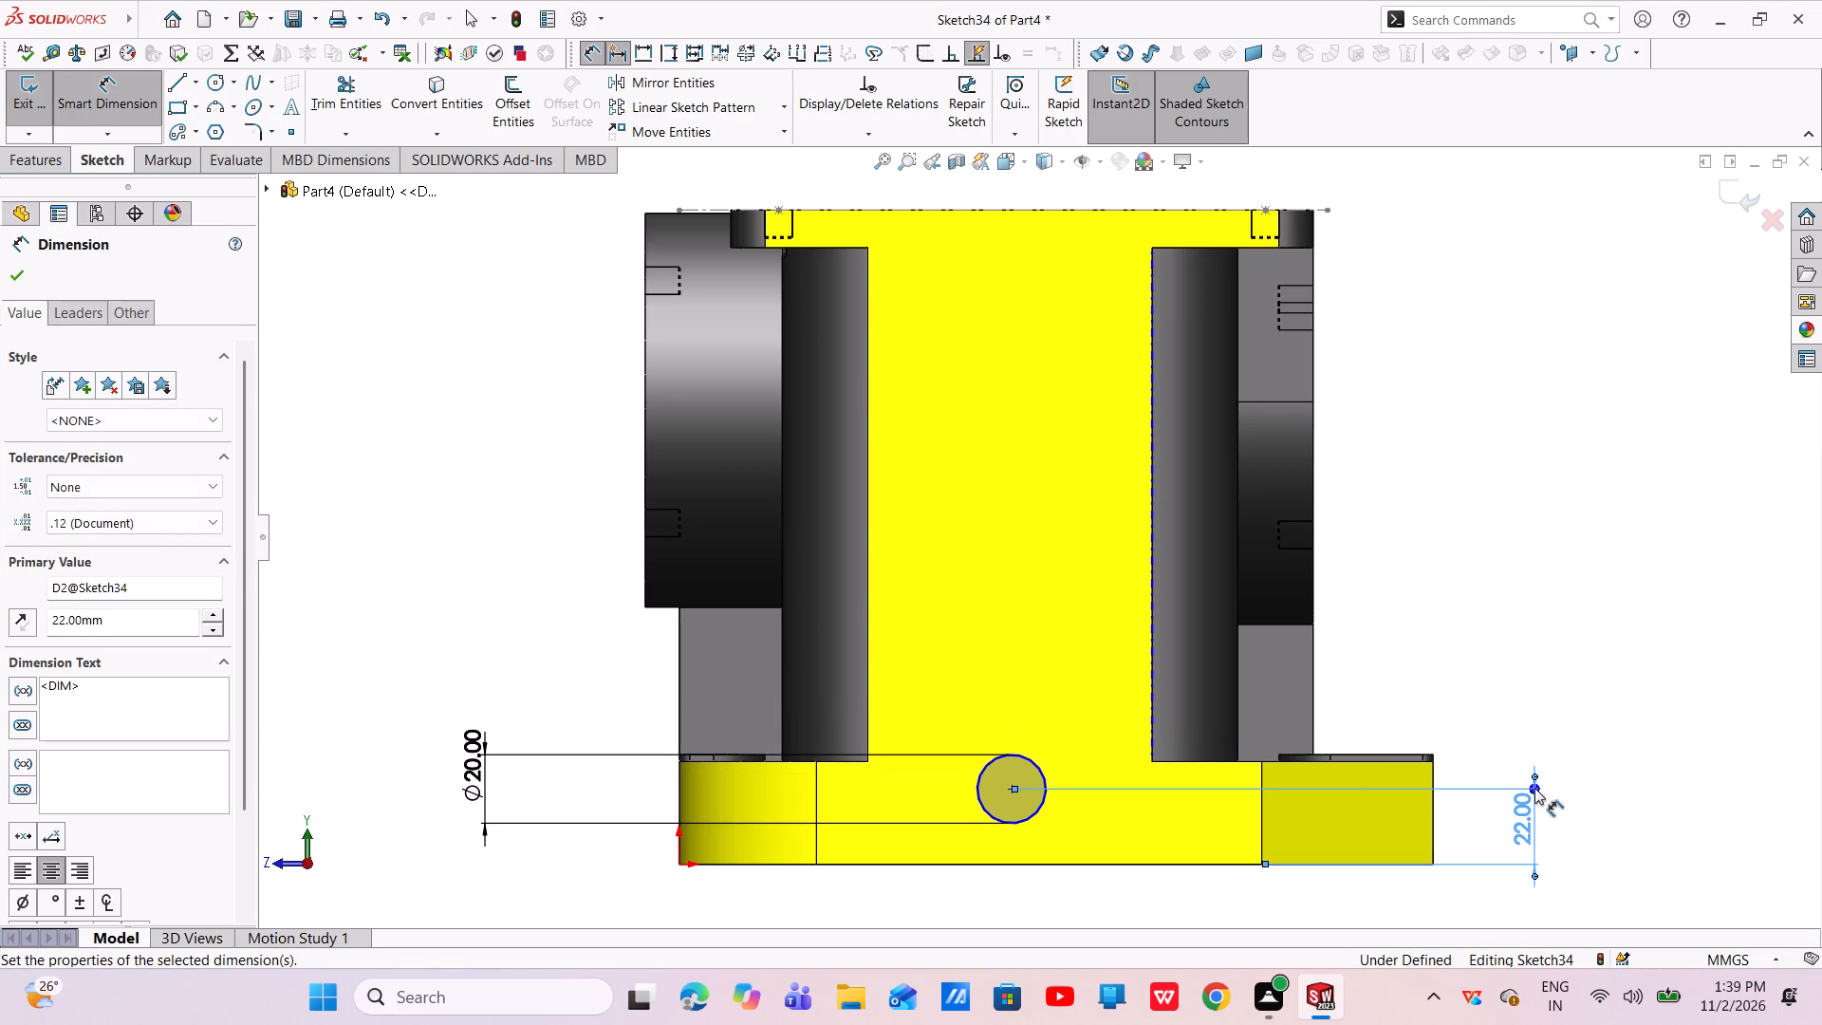
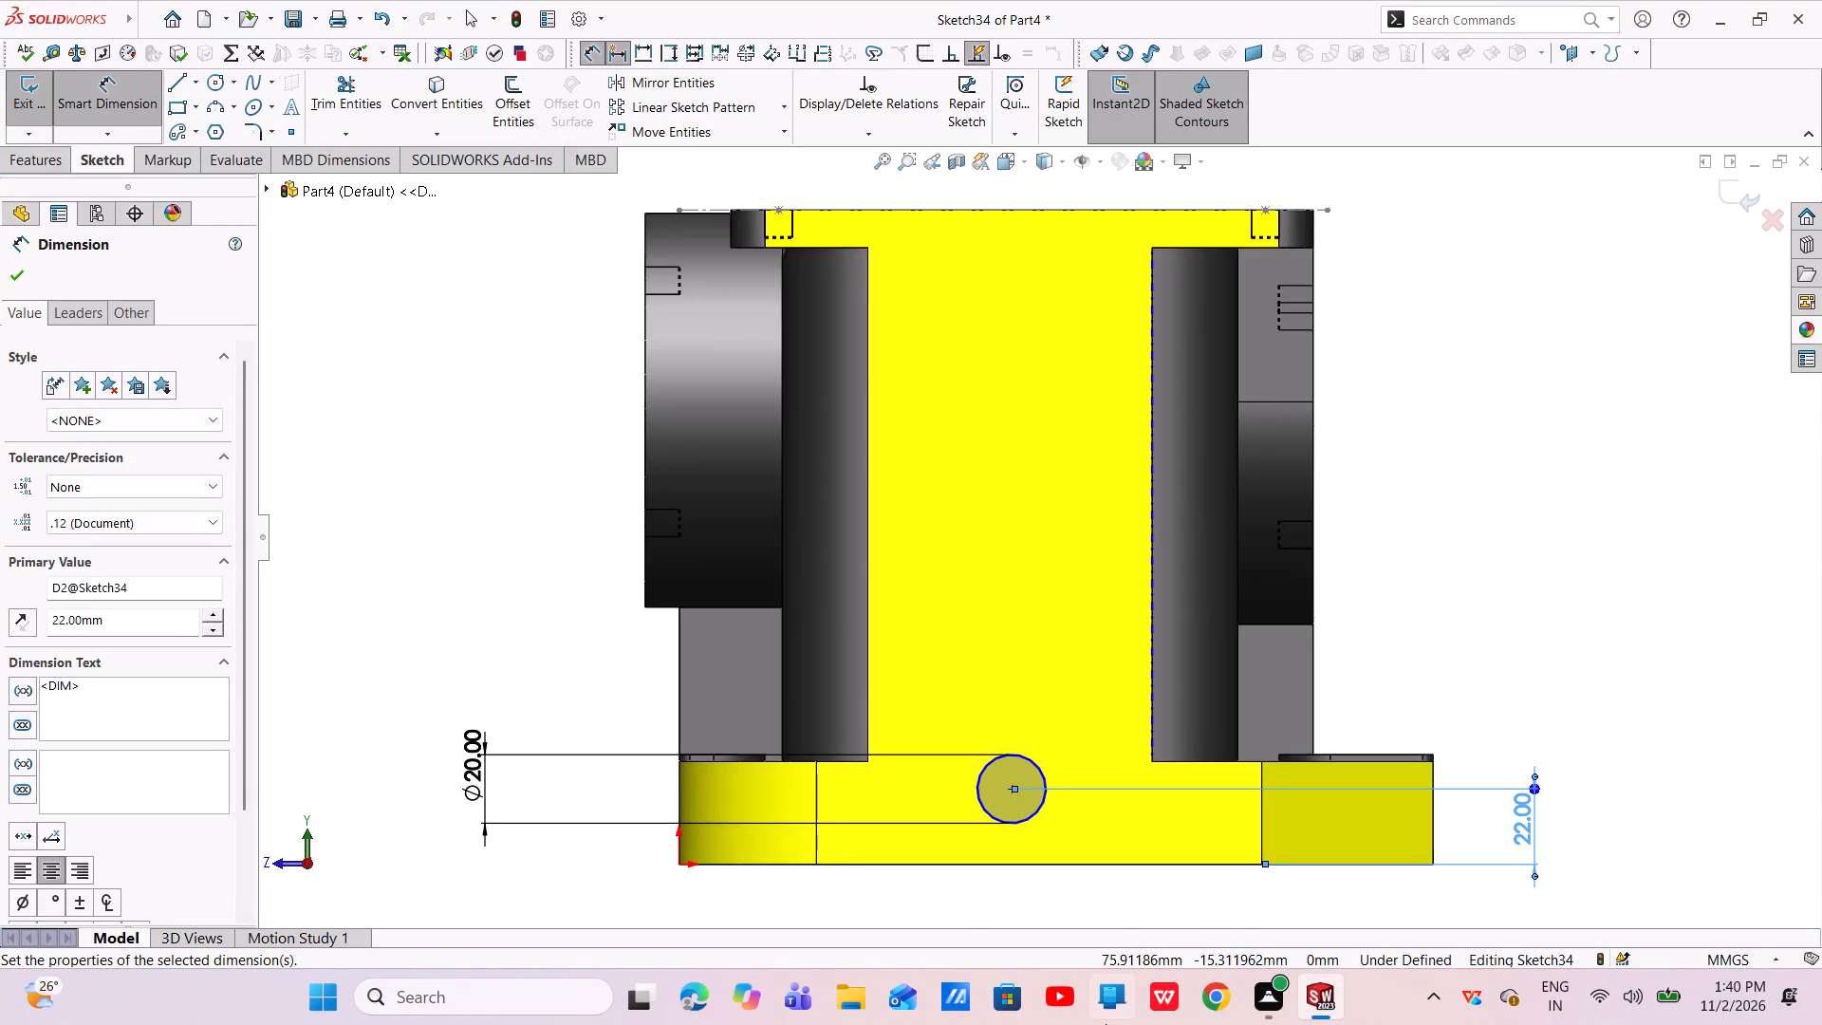
Dimension the circle's center horizontally 100 mm from the outer edge of the round bearing flange.
left_click(1006, 787)
left_click(1311, 489)
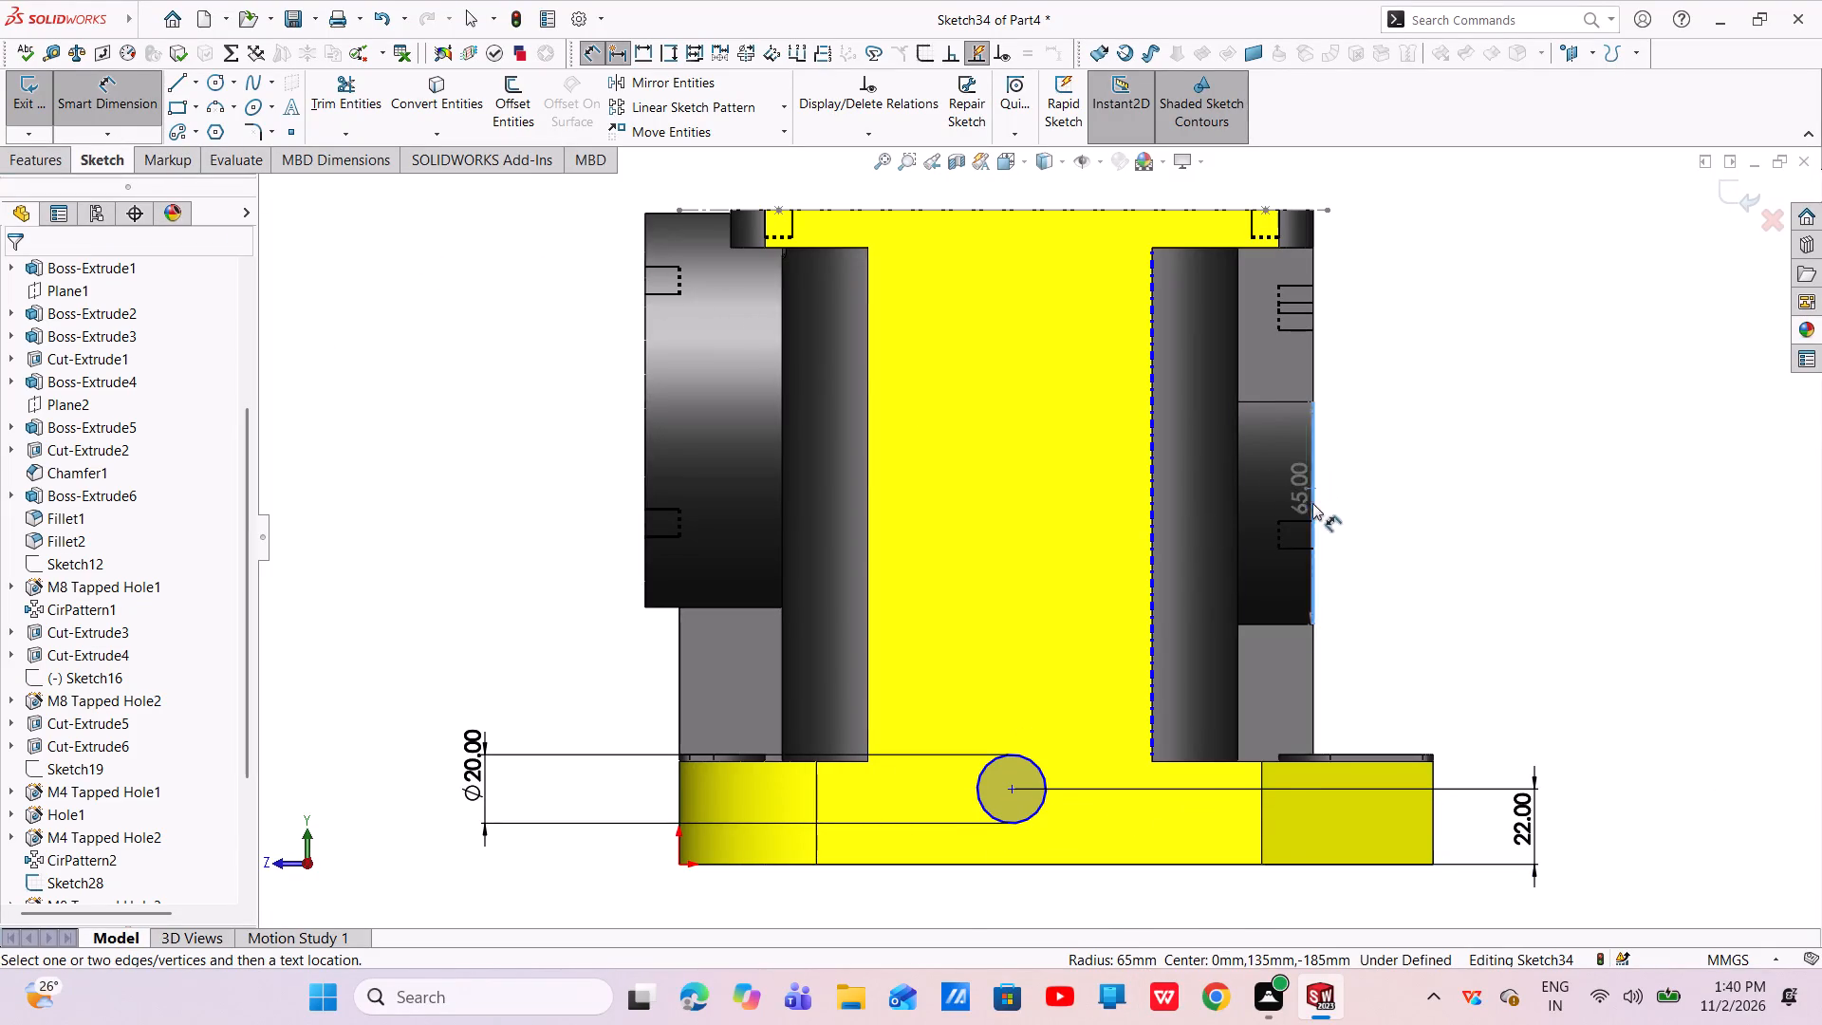
left_click(1013, 789)
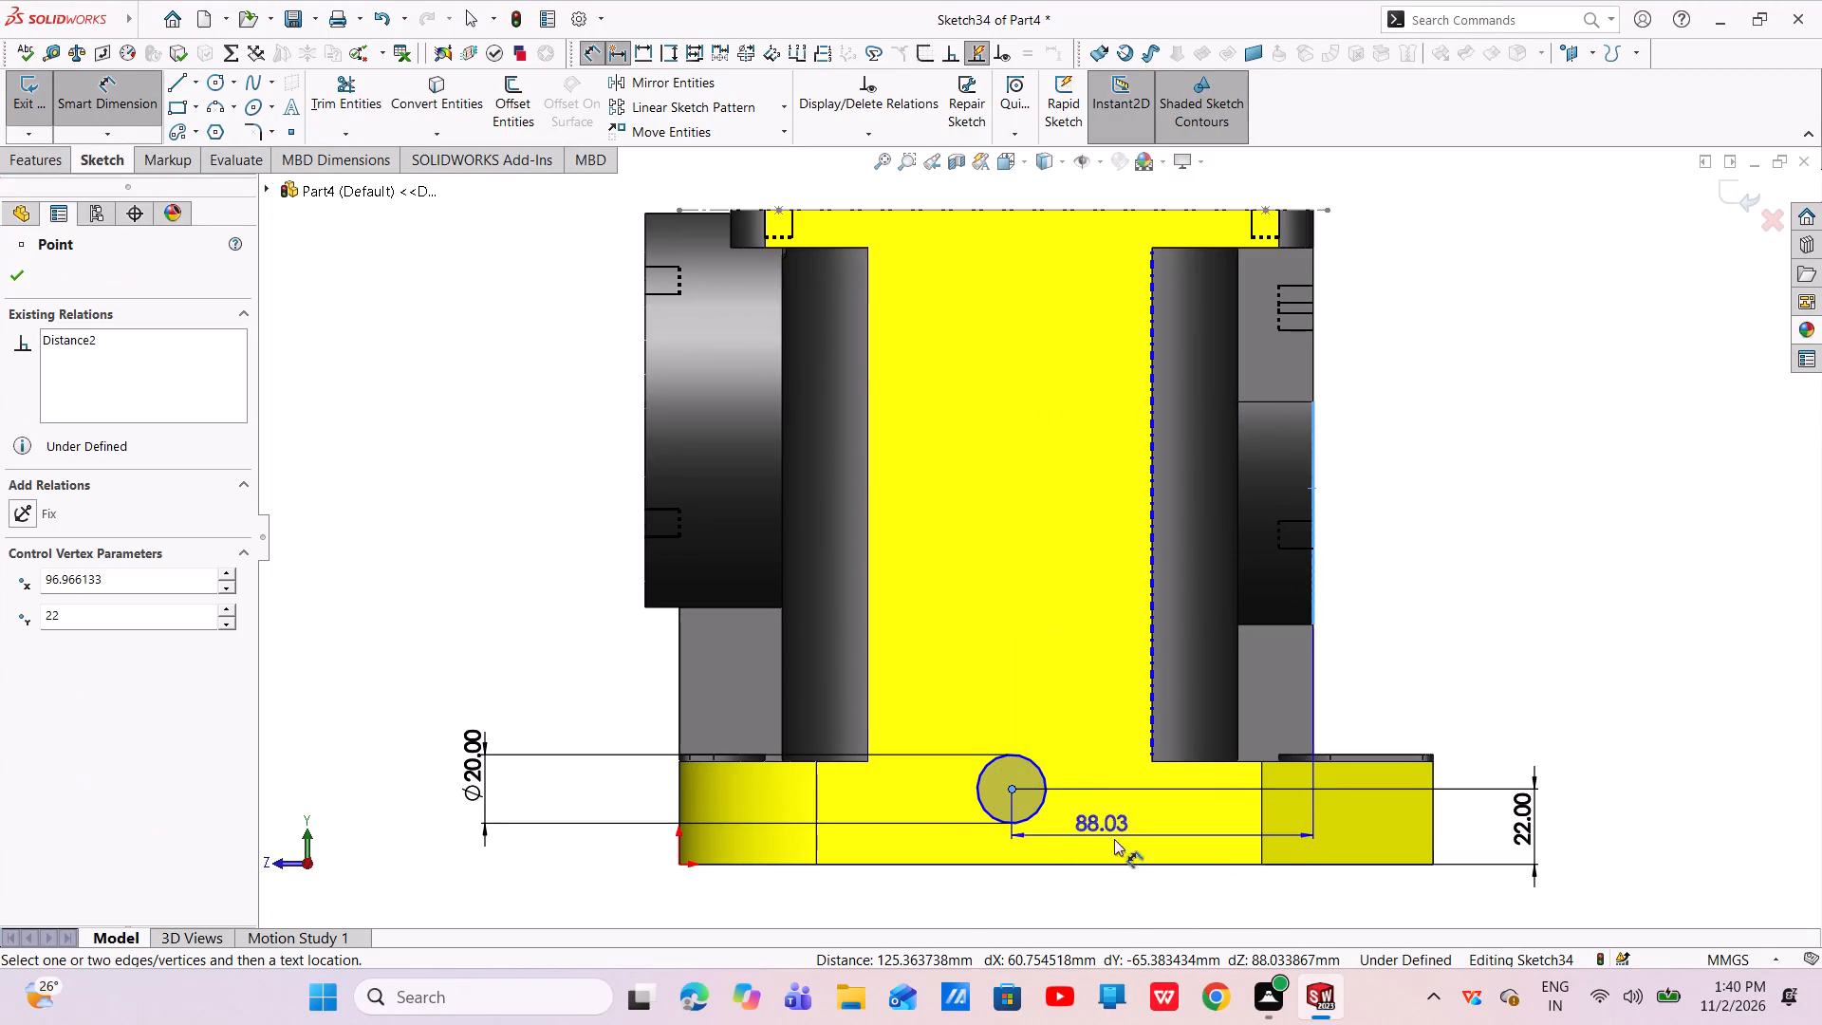
left_click(1187, 910)
key("BackSpace")
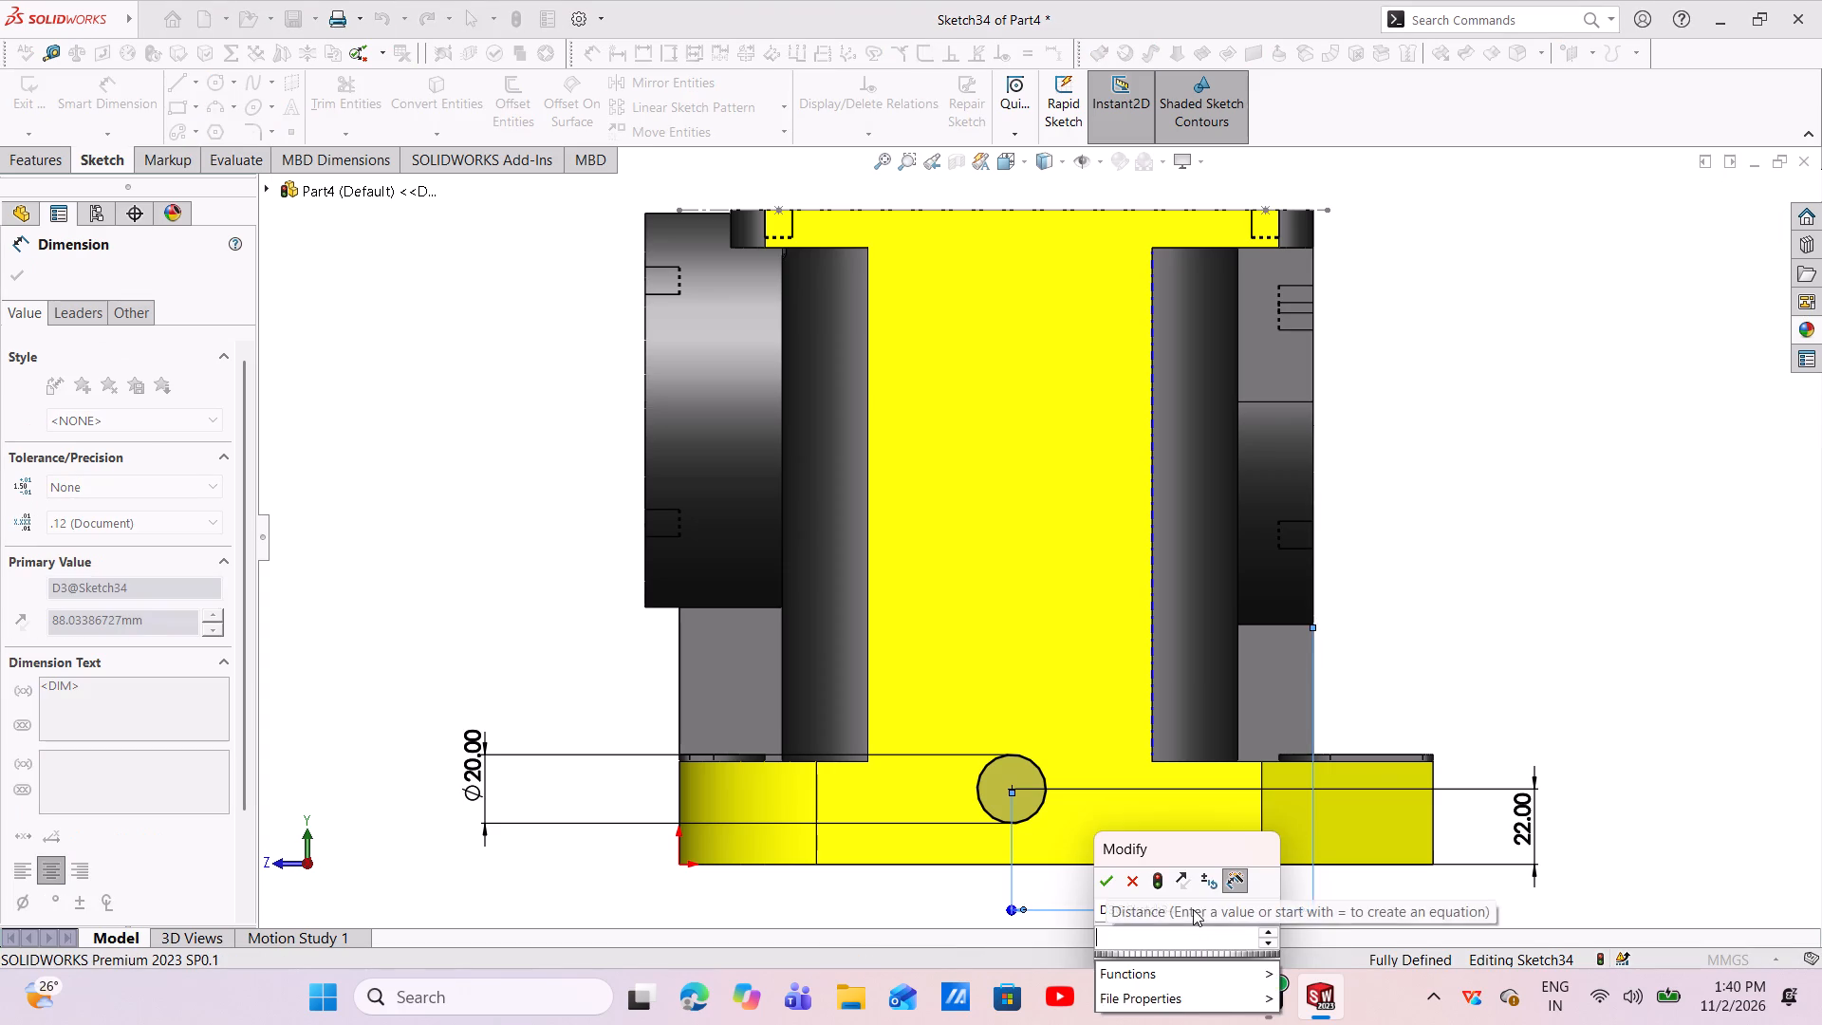
key("1")
type("00")
key("Return")
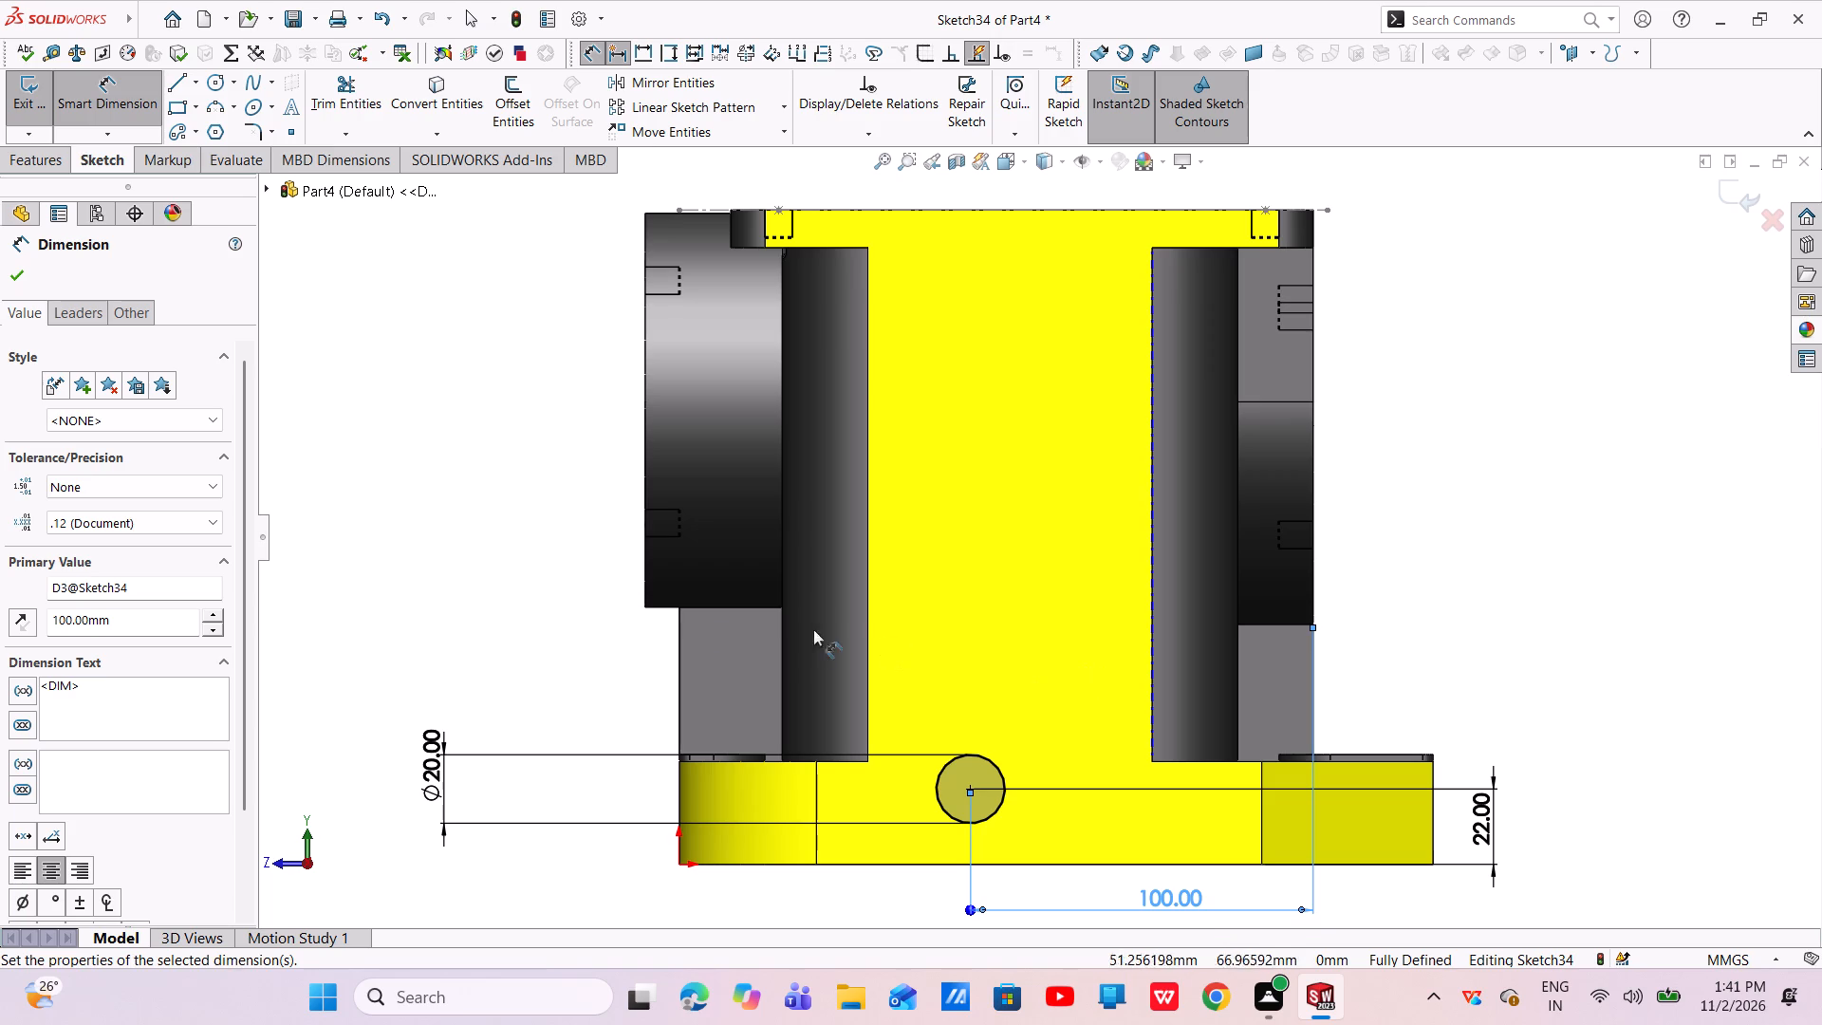
left_click(13, 270)
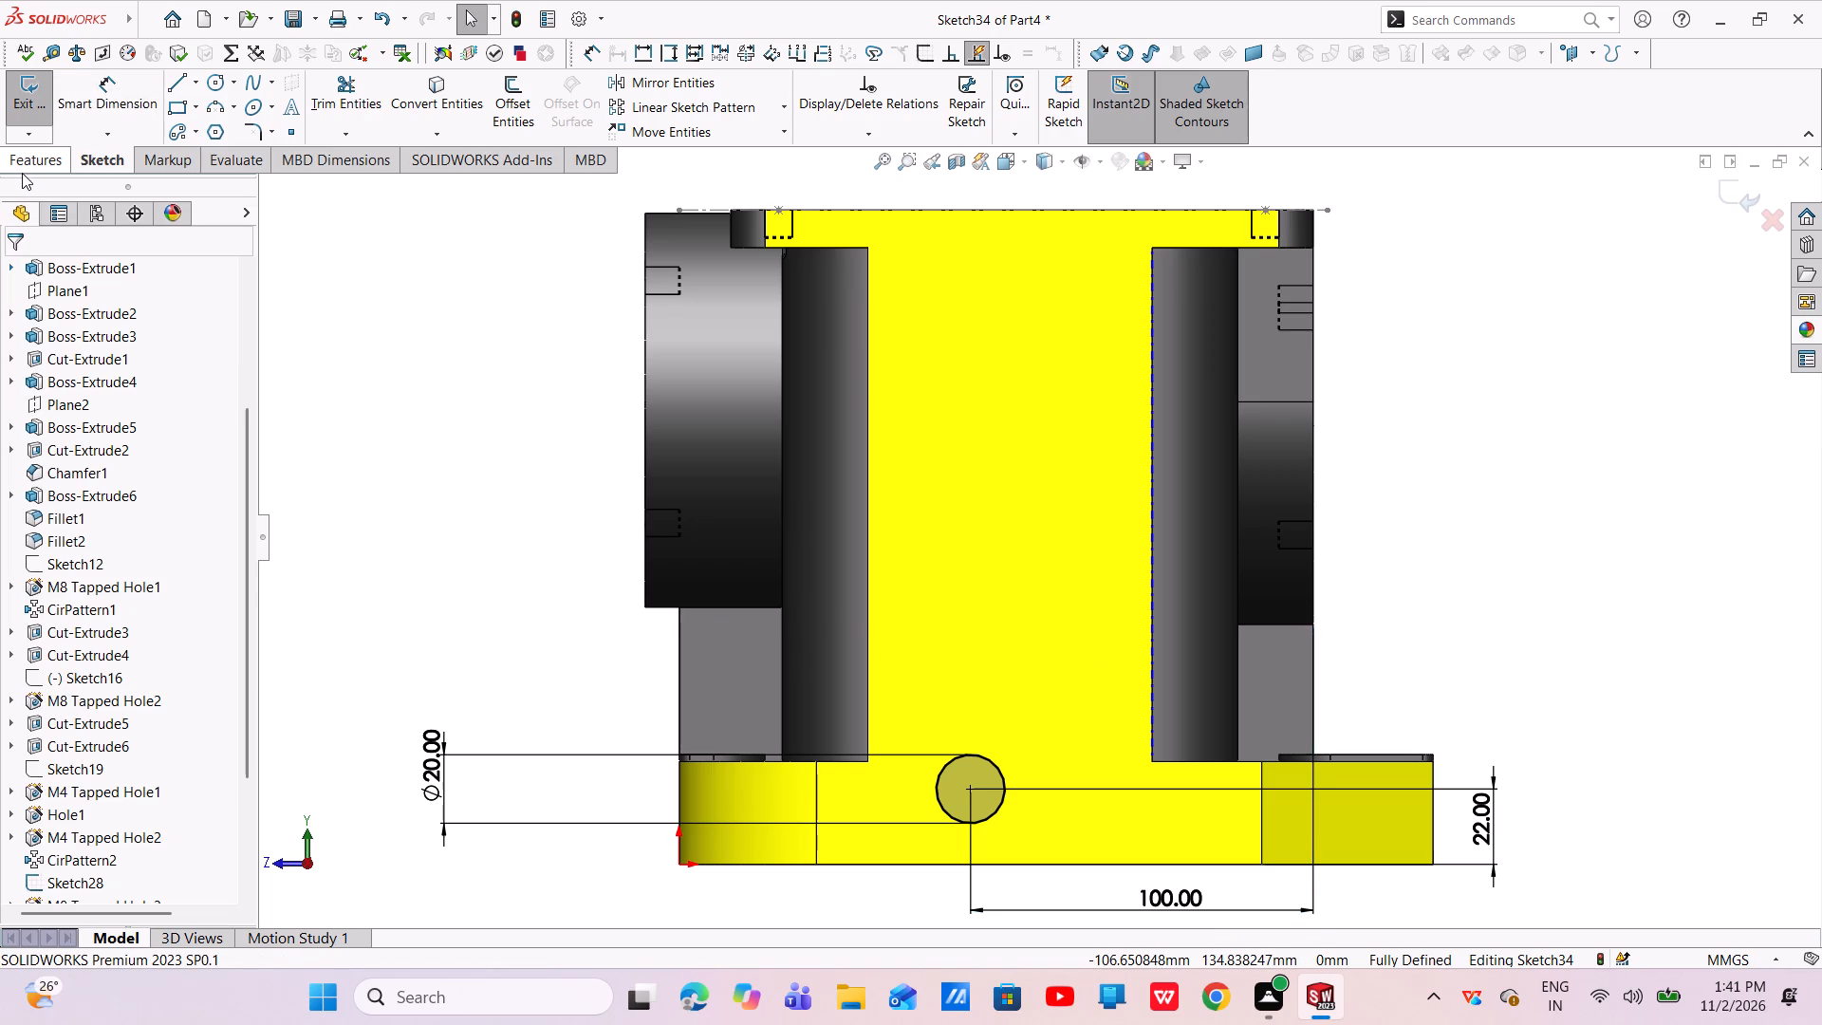
Extrude the 20 mm circle 3 mm outward from the side face as a merged boss.
left_click(23, 173)
left_click(58, 132)
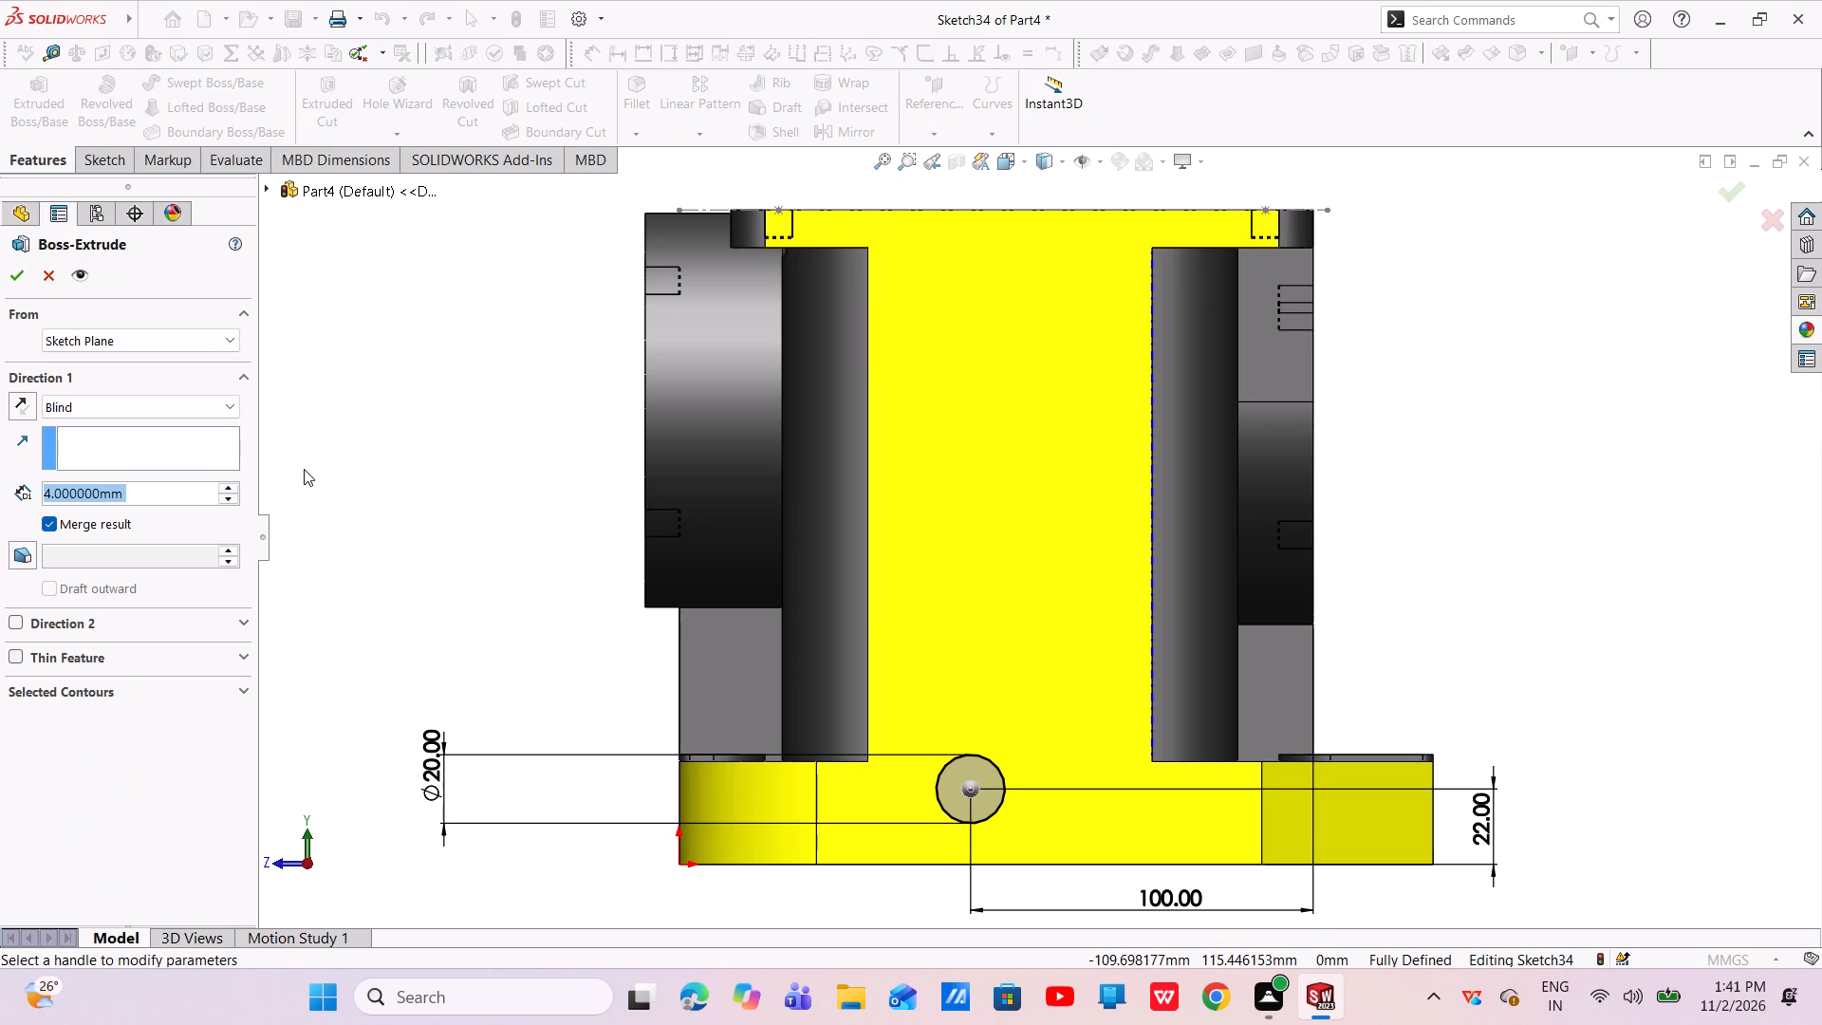
key("BackSpace")
key("3")
key("Return")
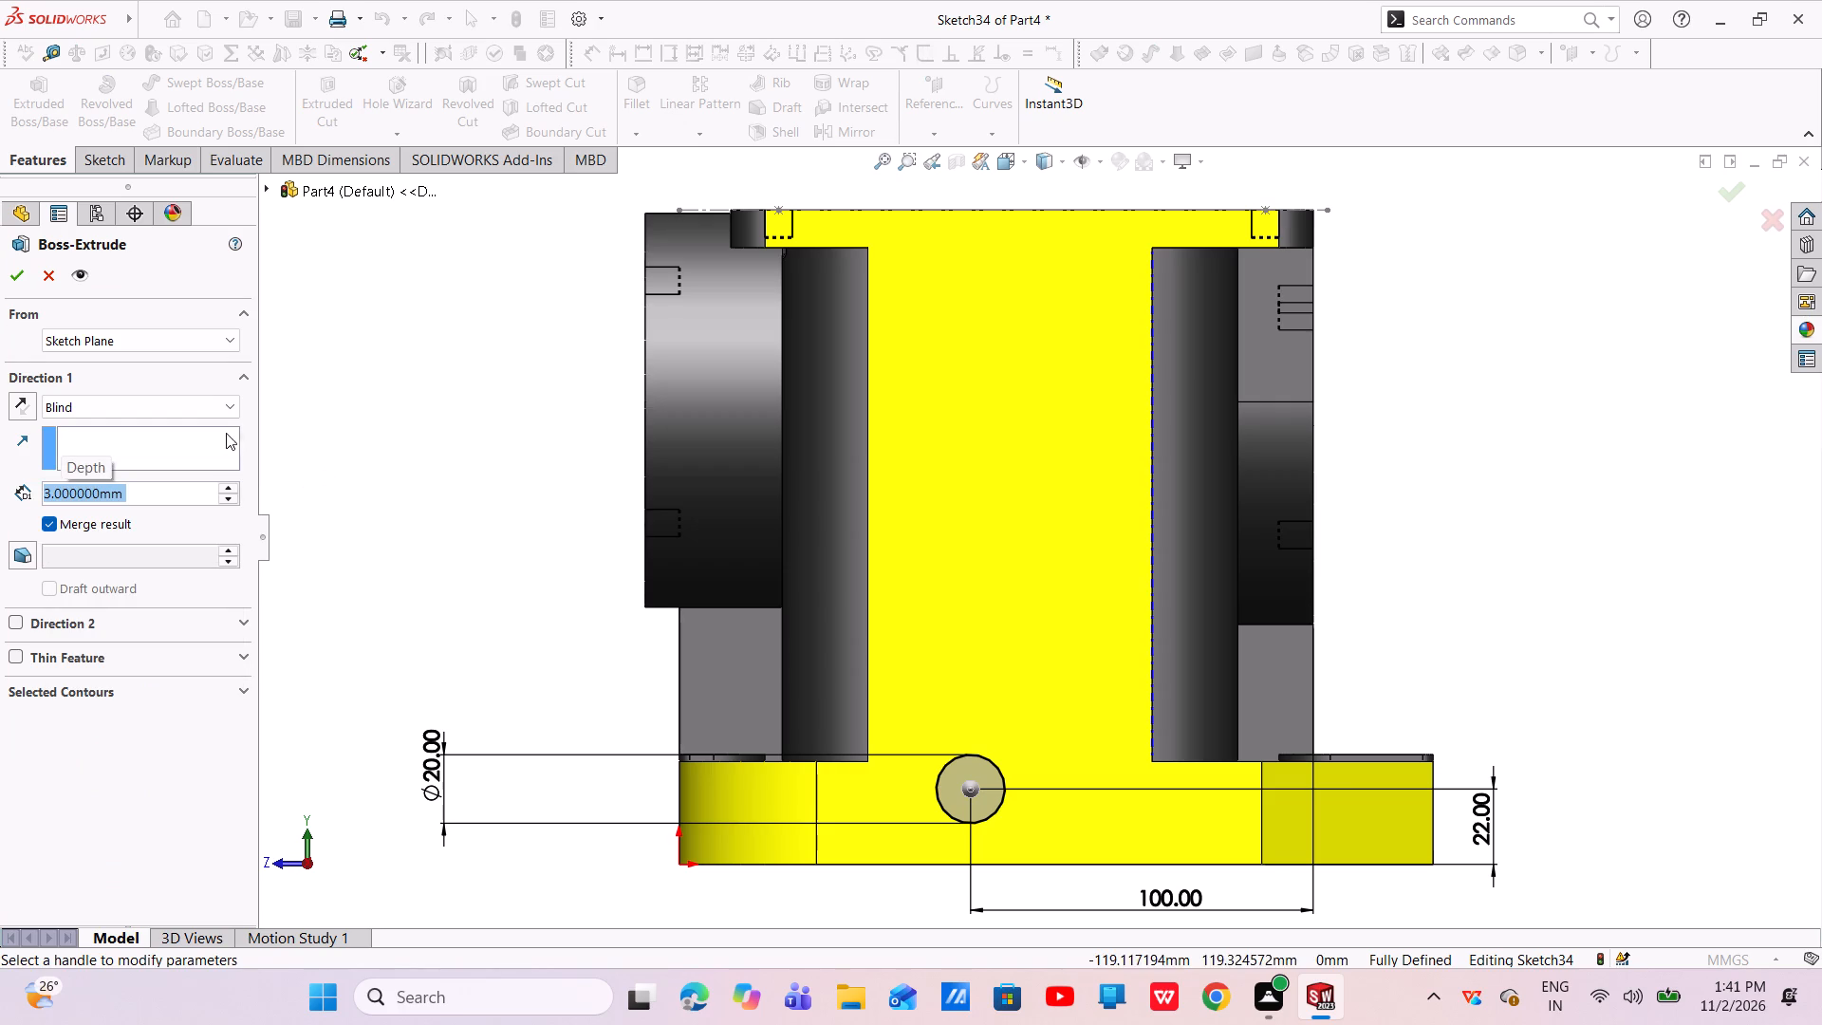
middle_click_drag(876, 761, 737, 785)
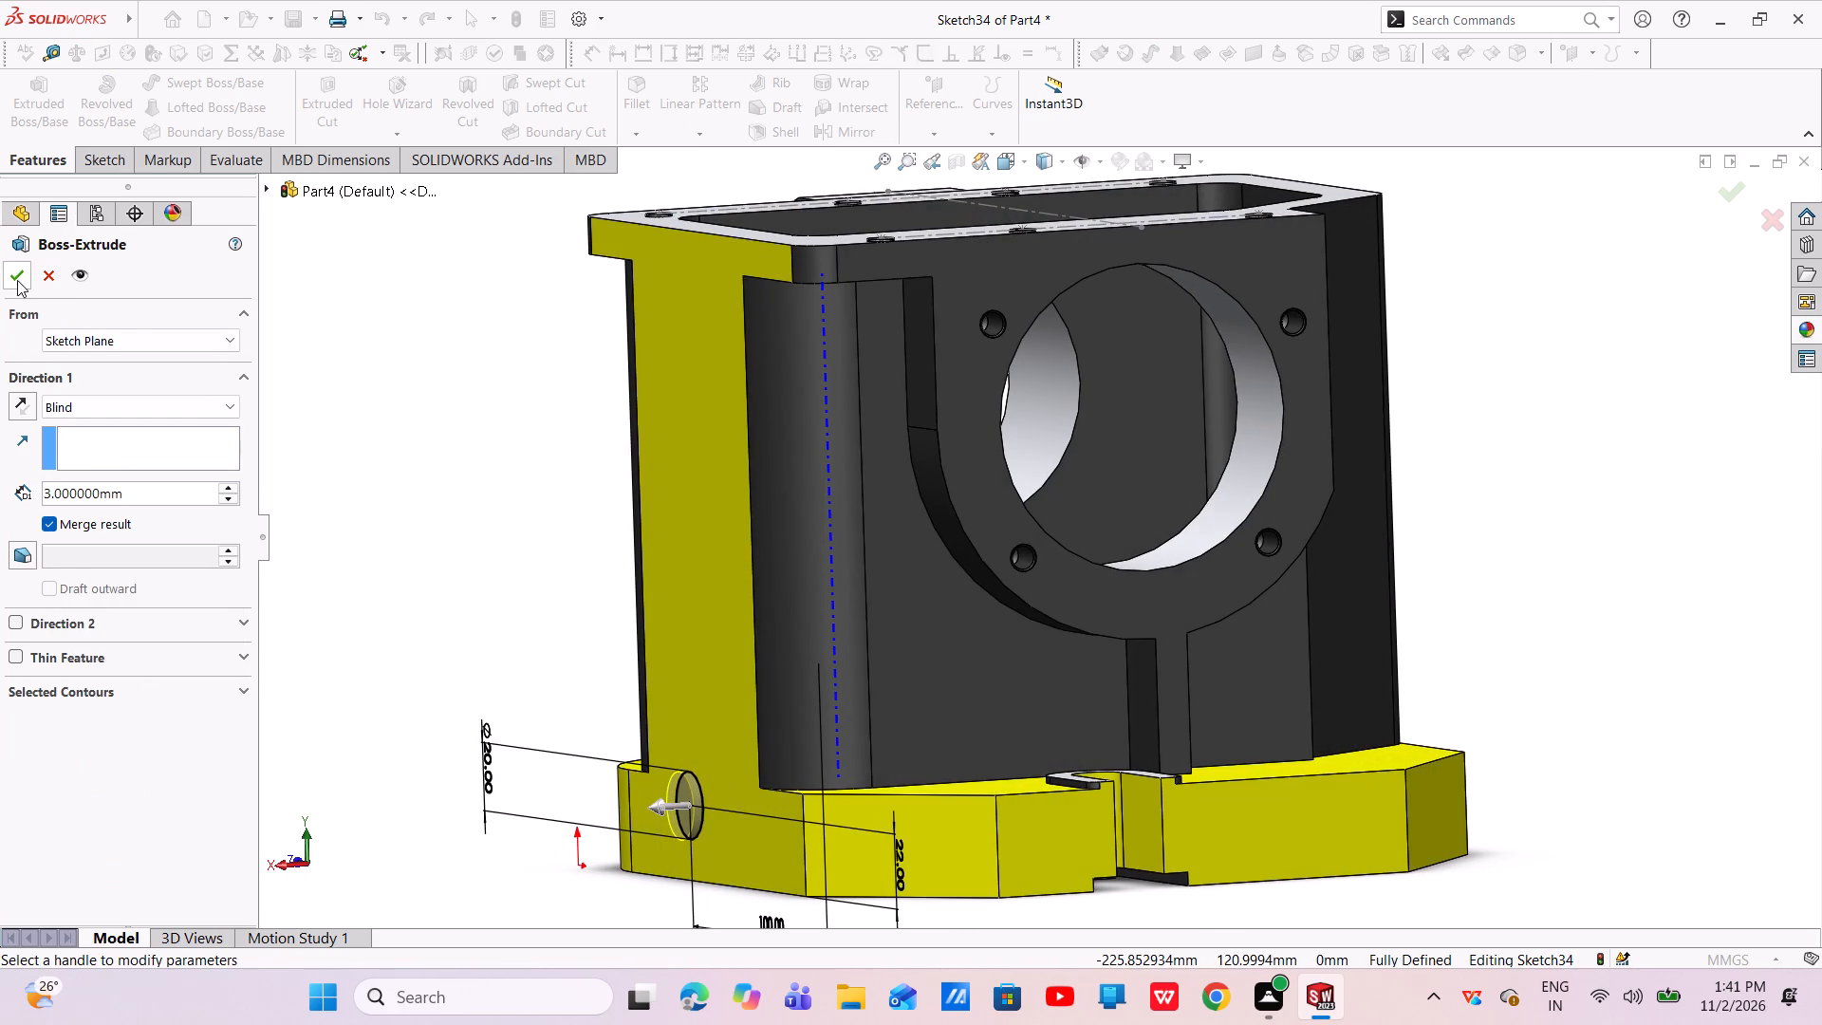
left_click(13, 280)
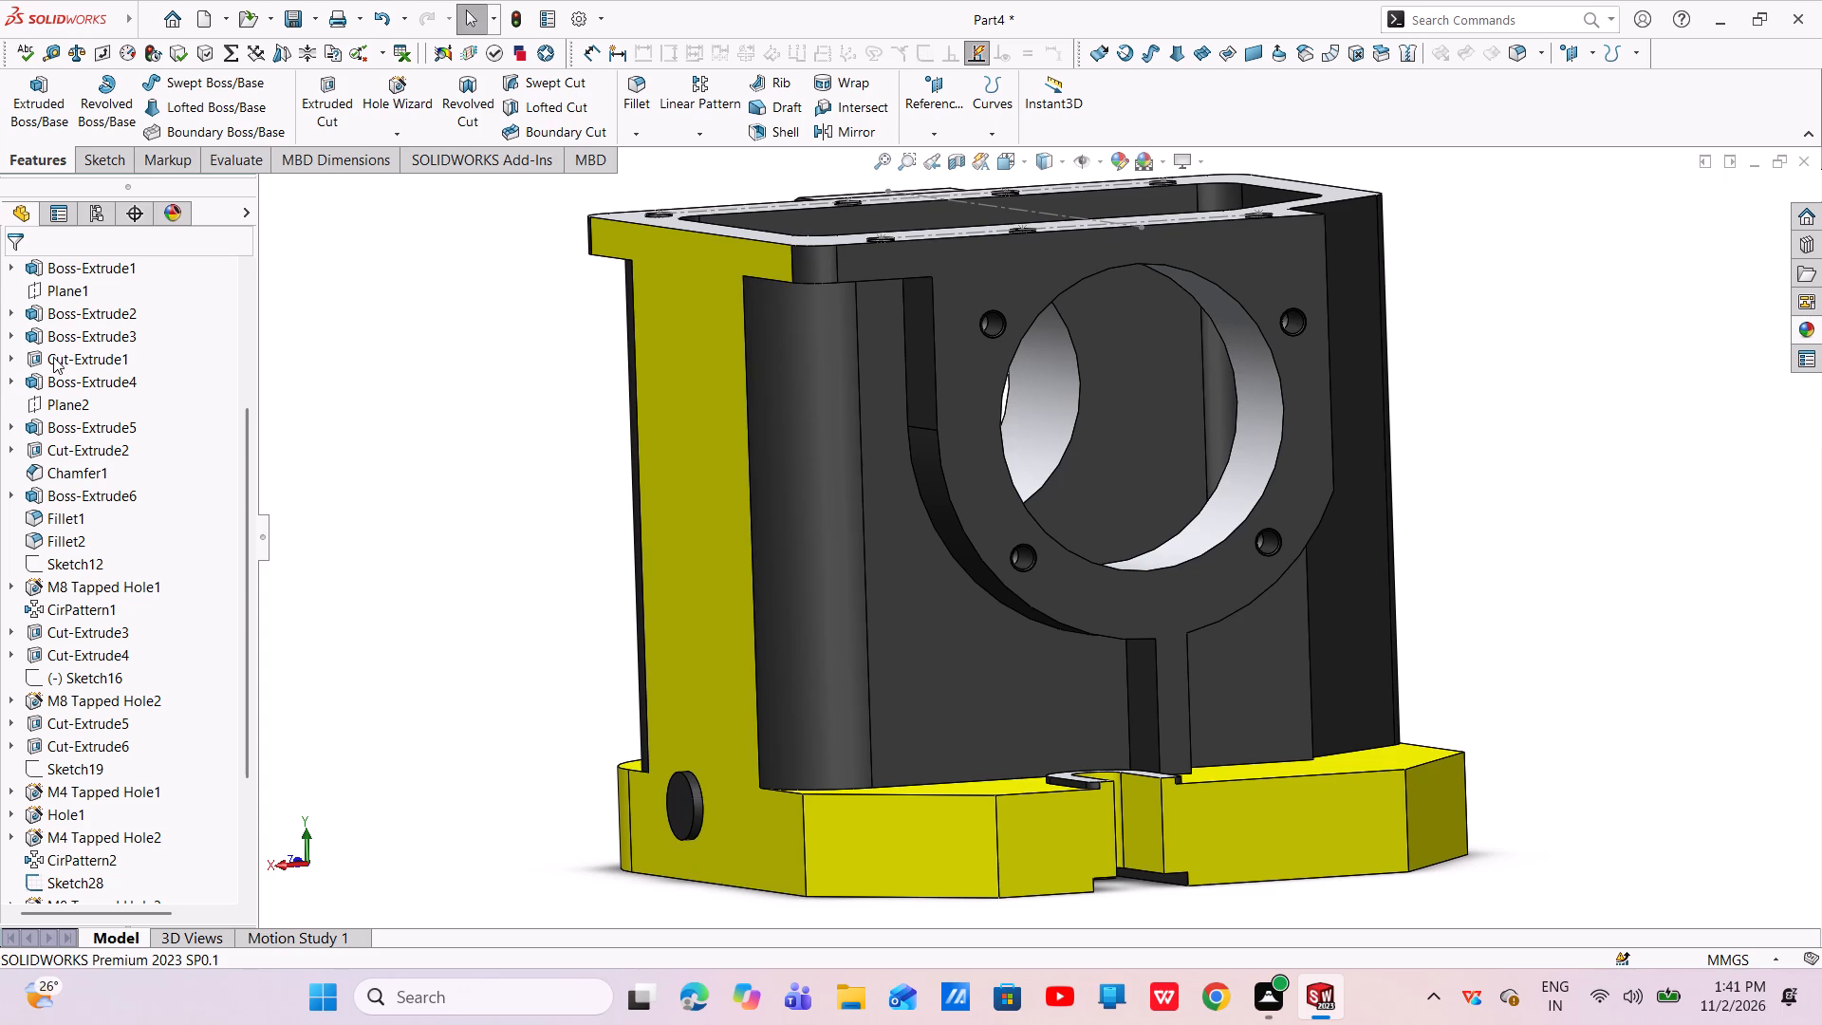
Add an ISO M8 bottoming tapped hole with an Up To Next end condition at the center of the round side boss.
left_click(423, 89)
left_click(28, 538)
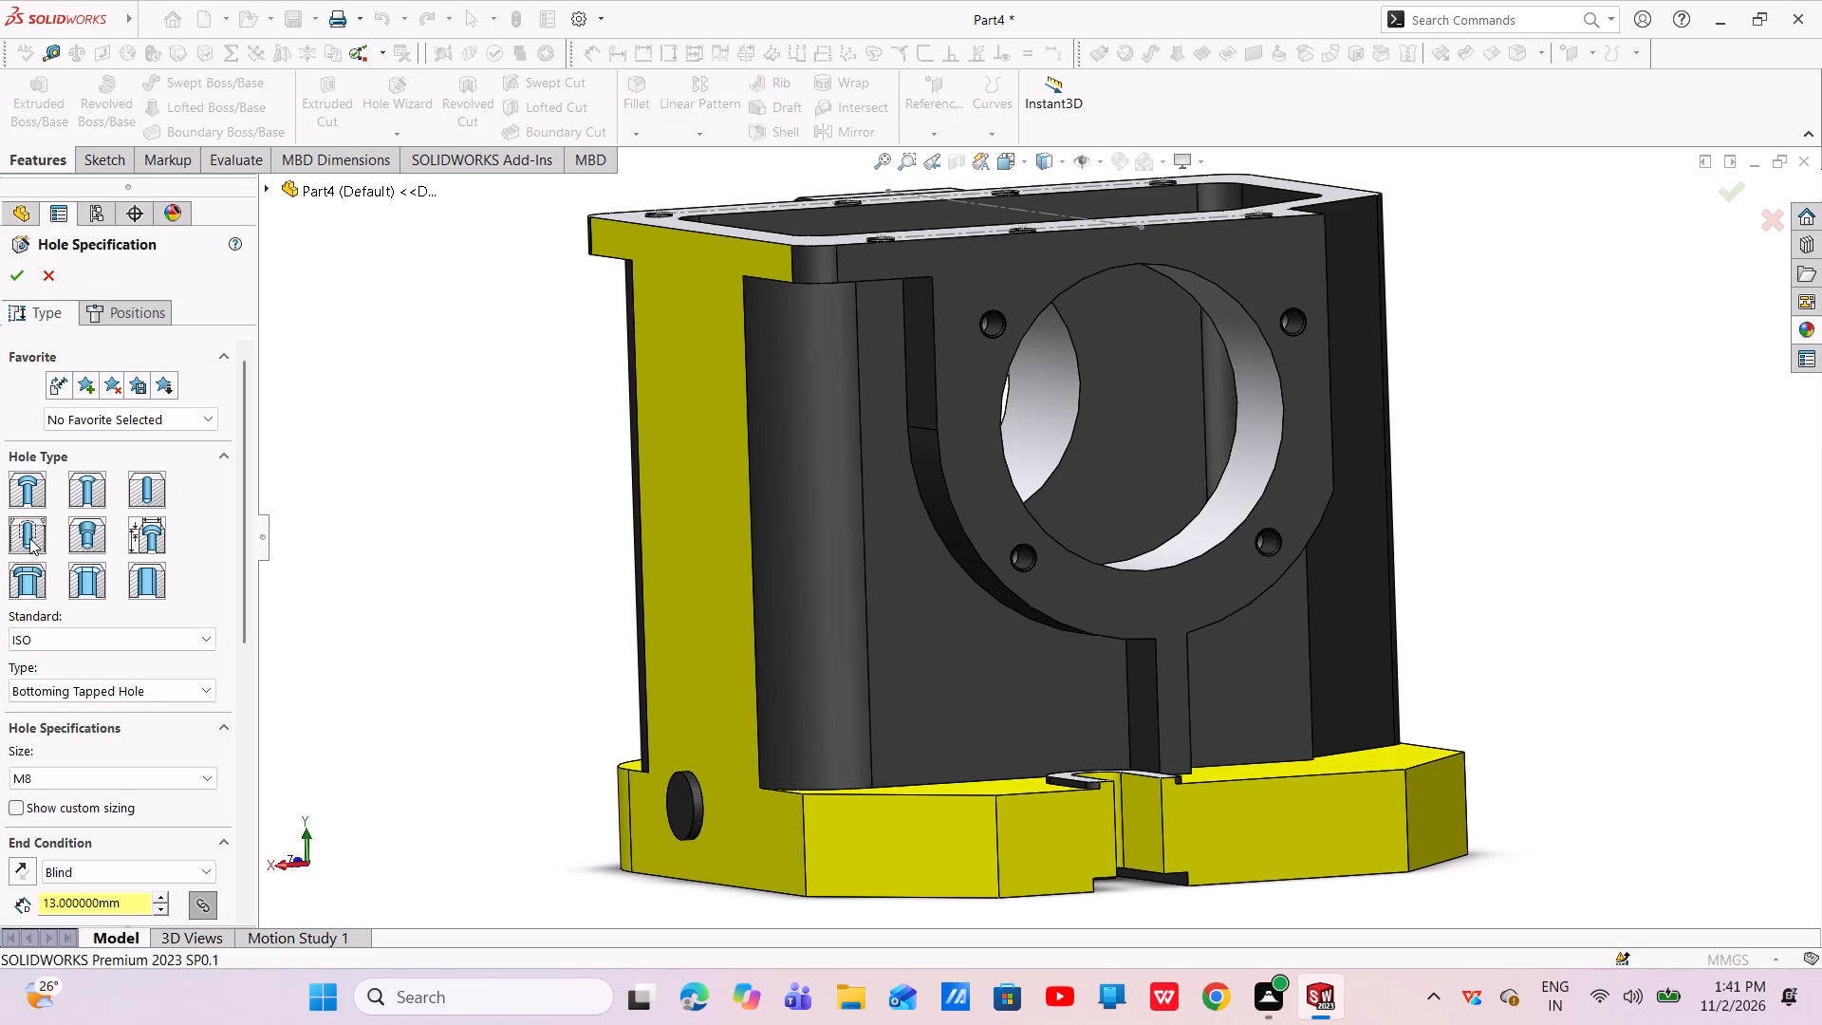
double_click(31, 536)
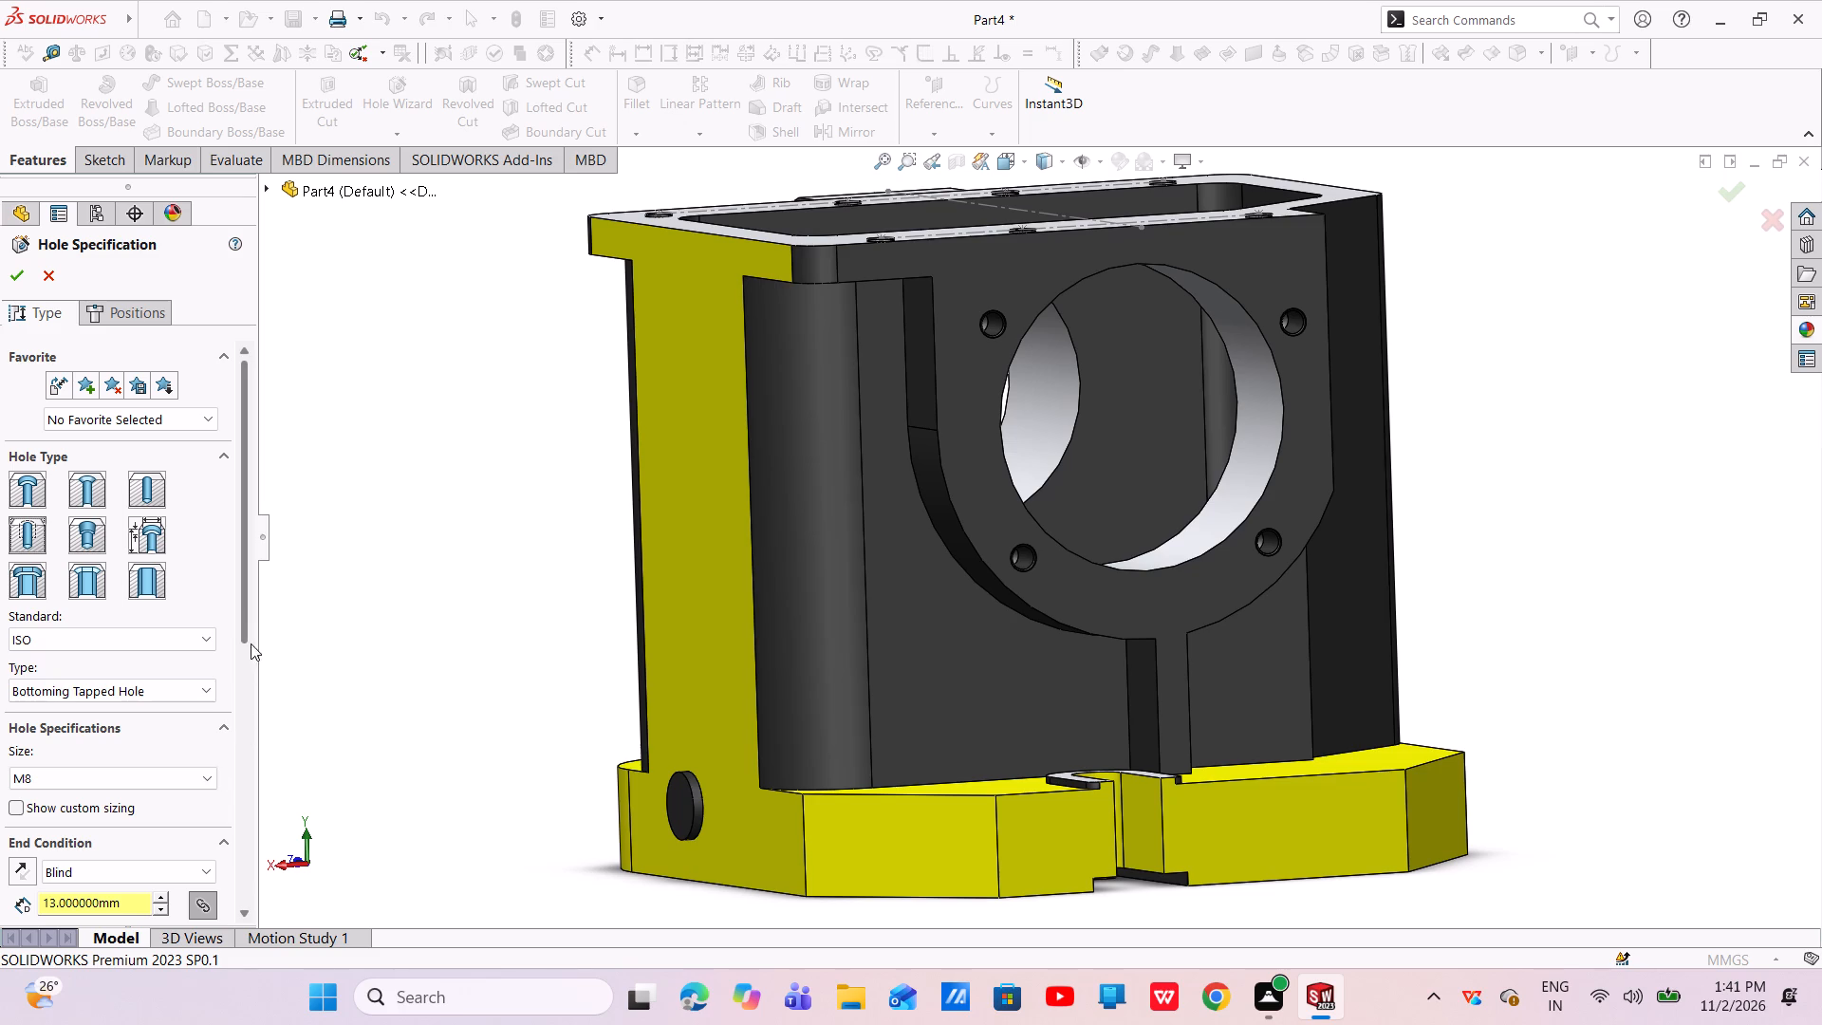
left_click_drag(250, 615, 250, 717)
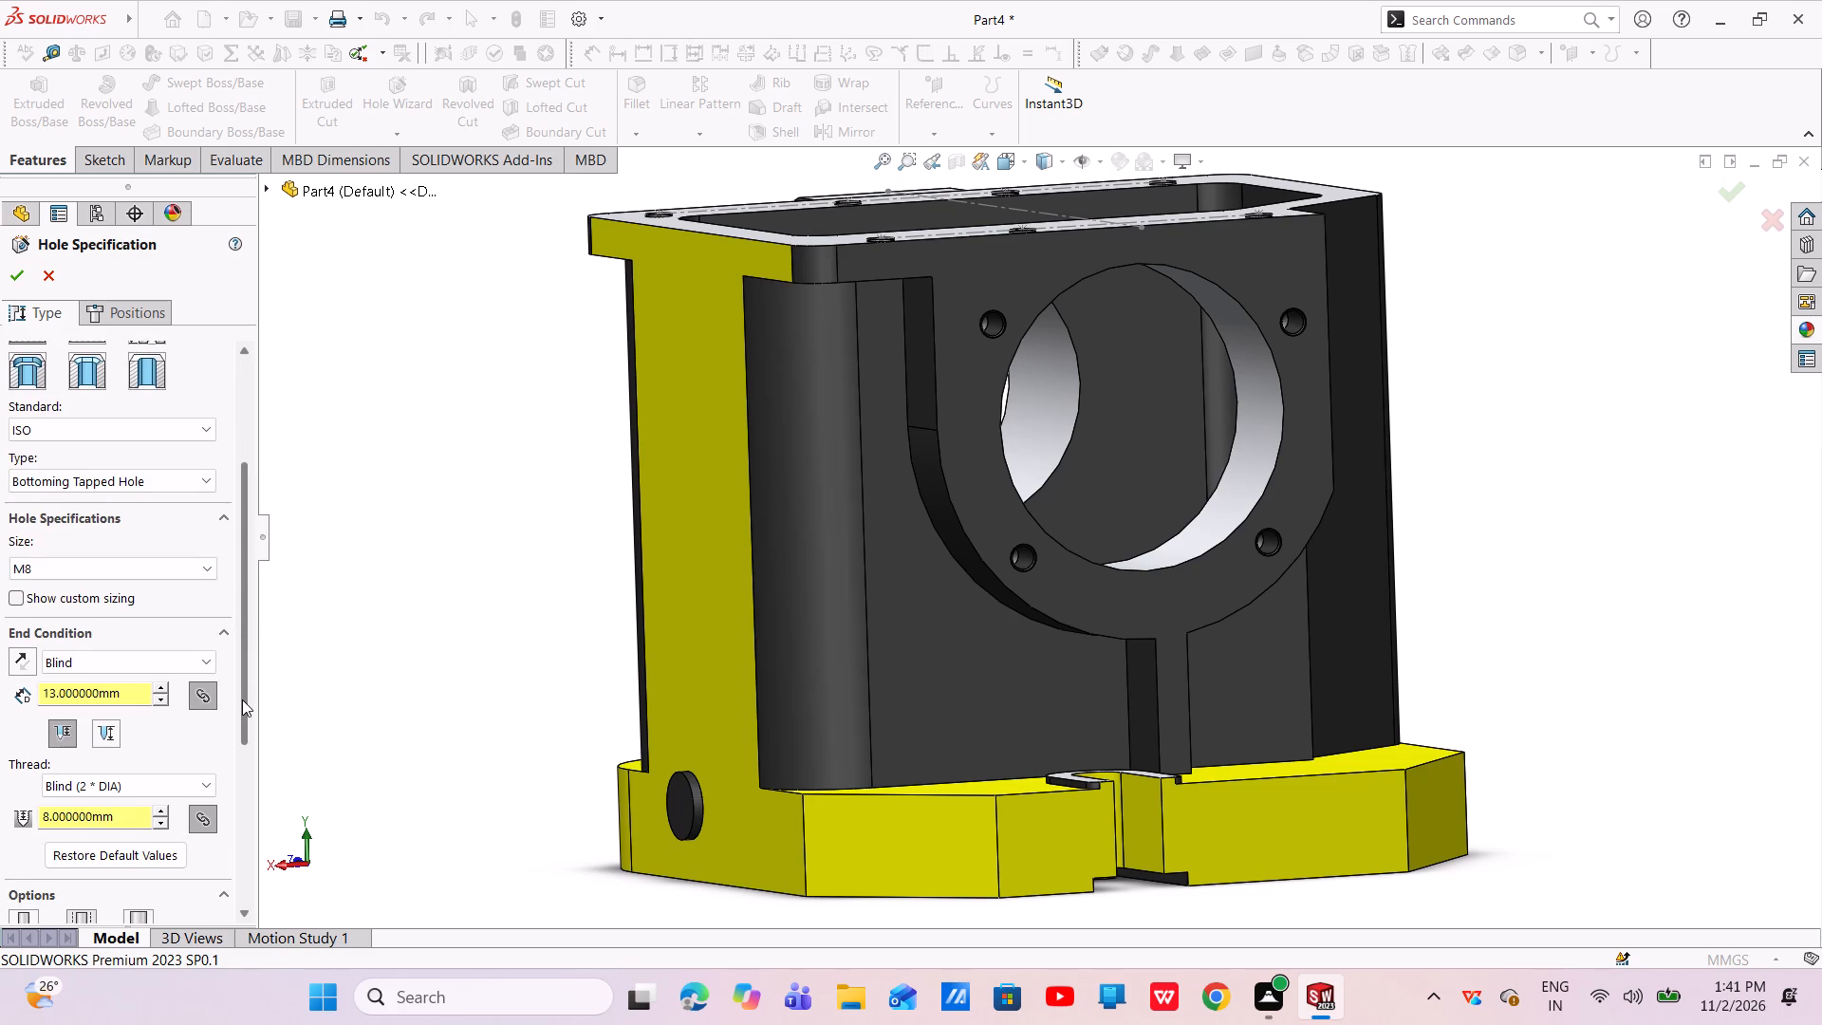
left_click(152, 670)
left_click(130, 710)
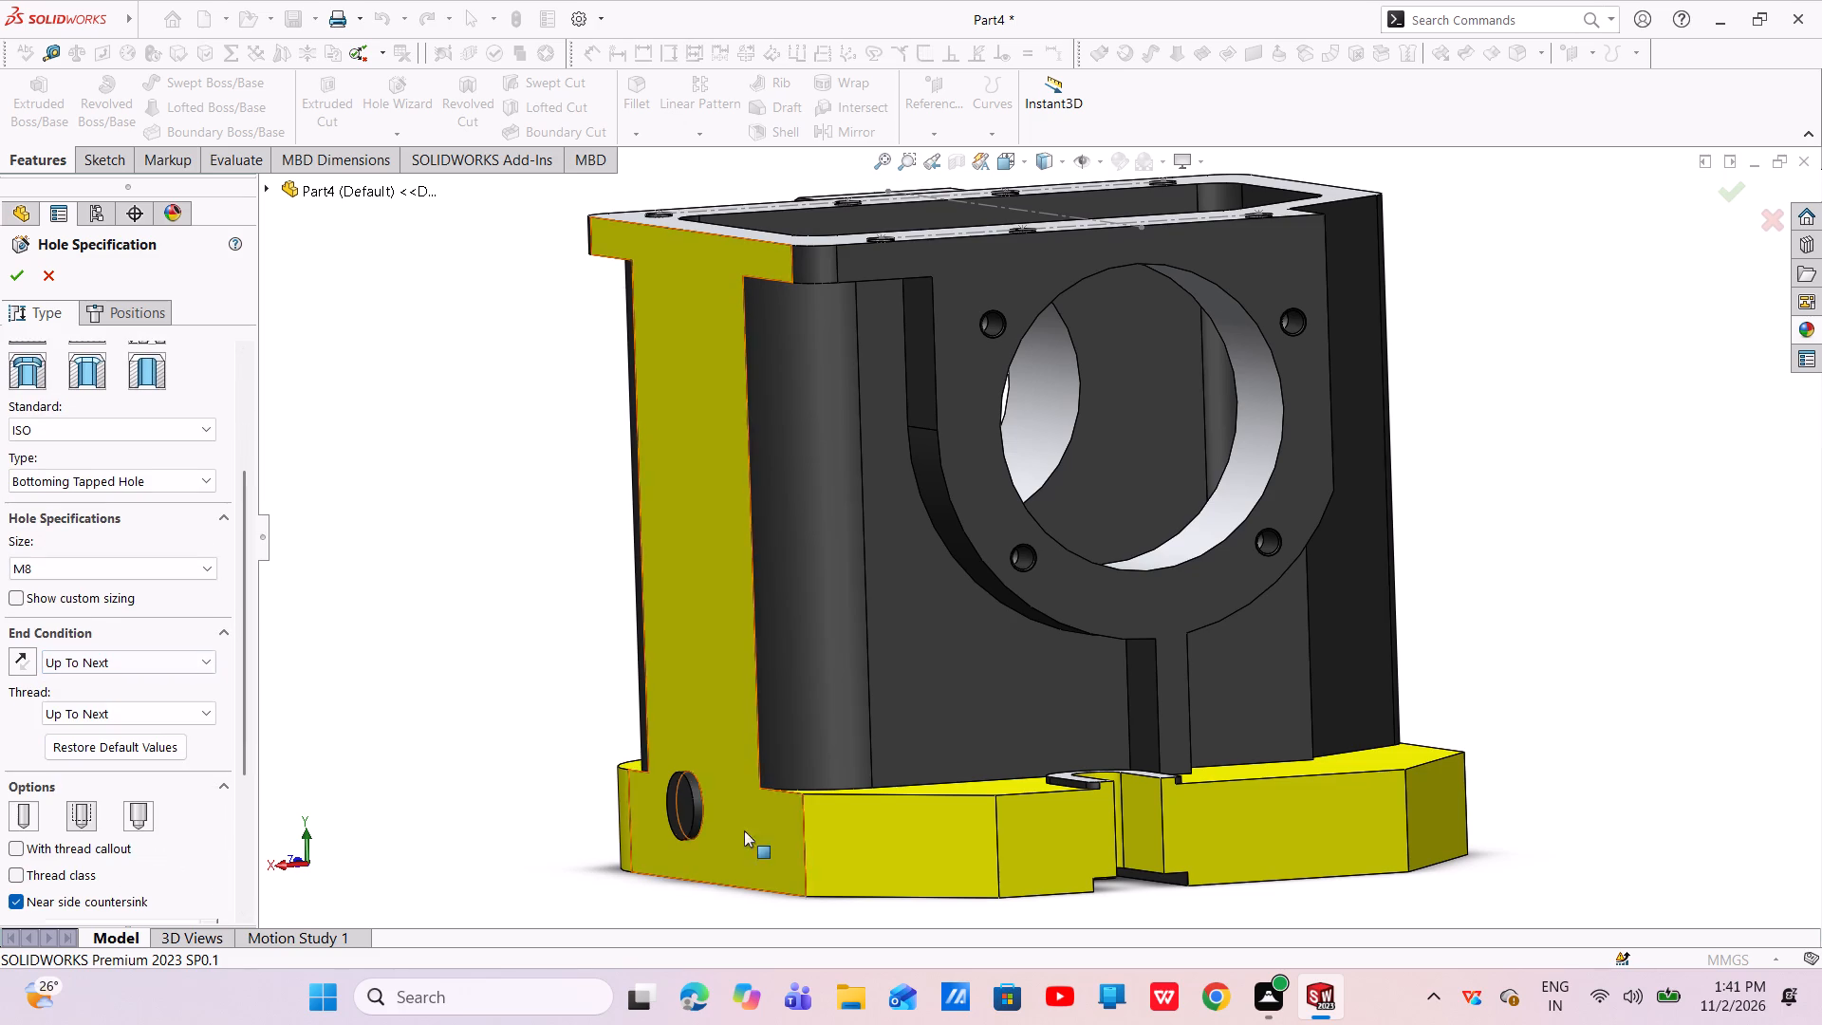
scroll(698, 796, "down", 4)
middle_click_drag(787, 822, 852, 842)
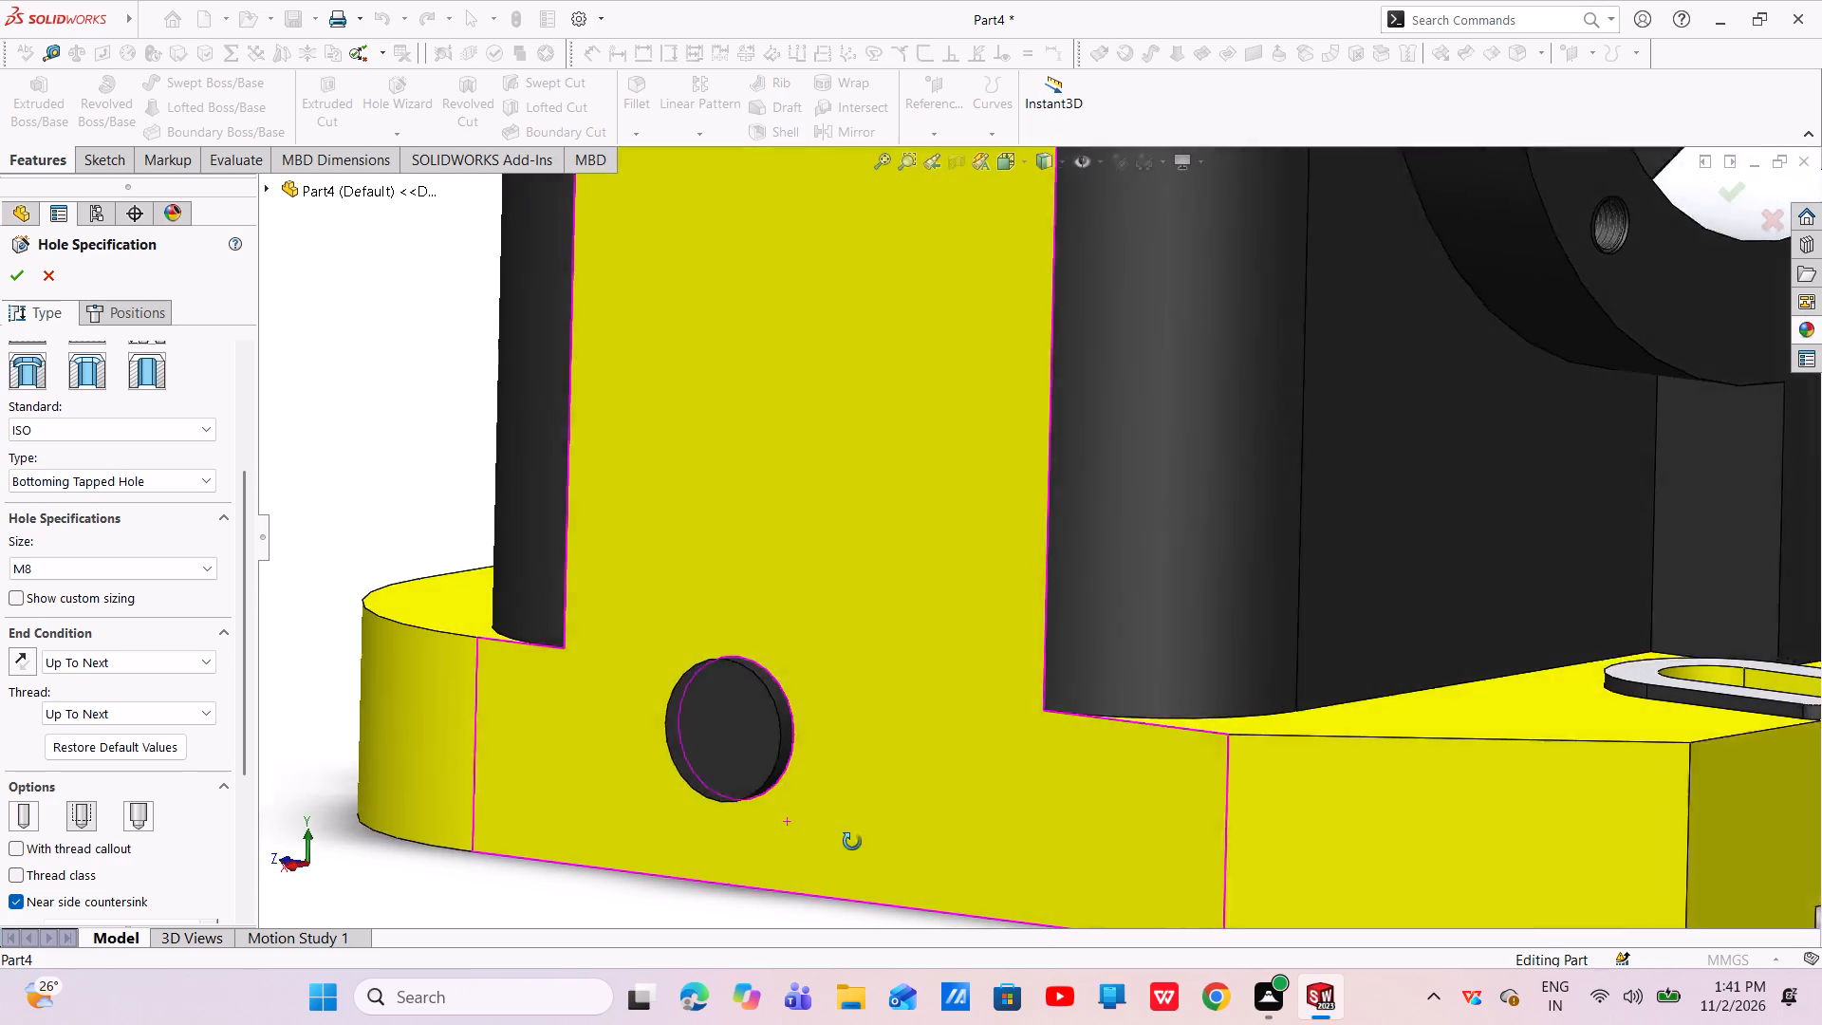
middle_click_drag(852, 842, 893, 860)
left_click(141, 314)
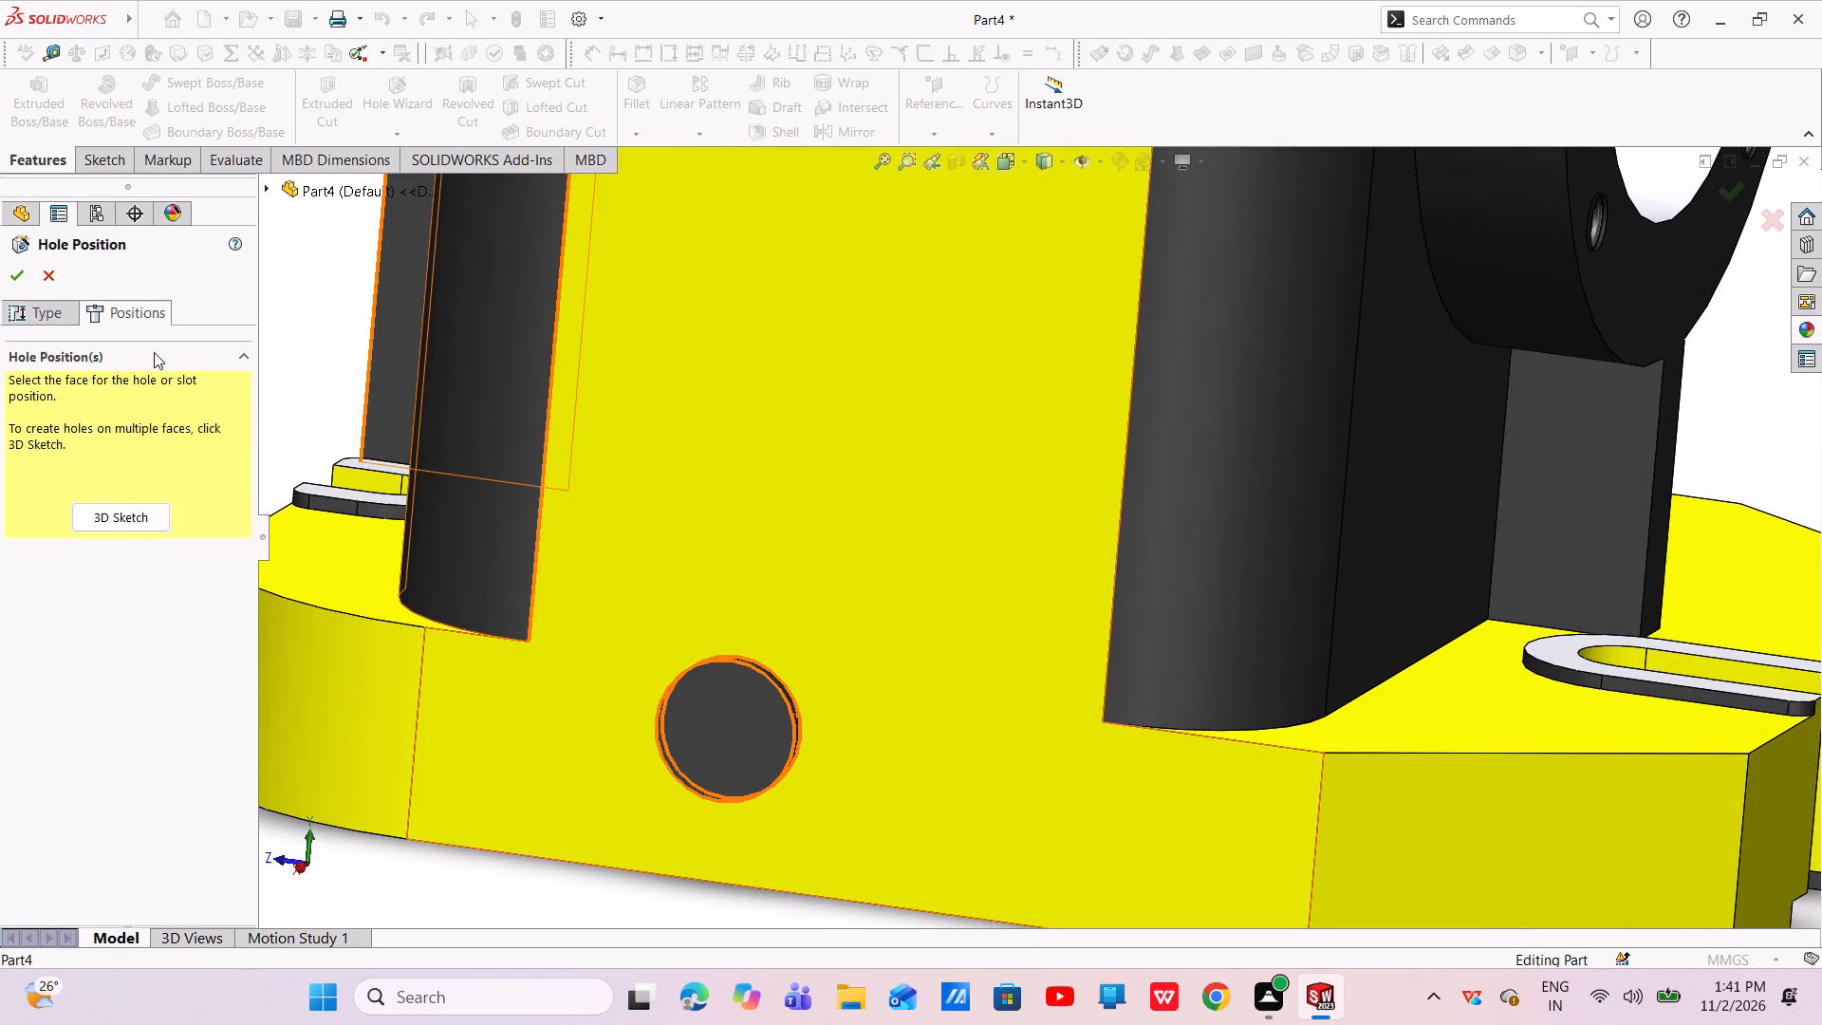
left_click(136, 517)
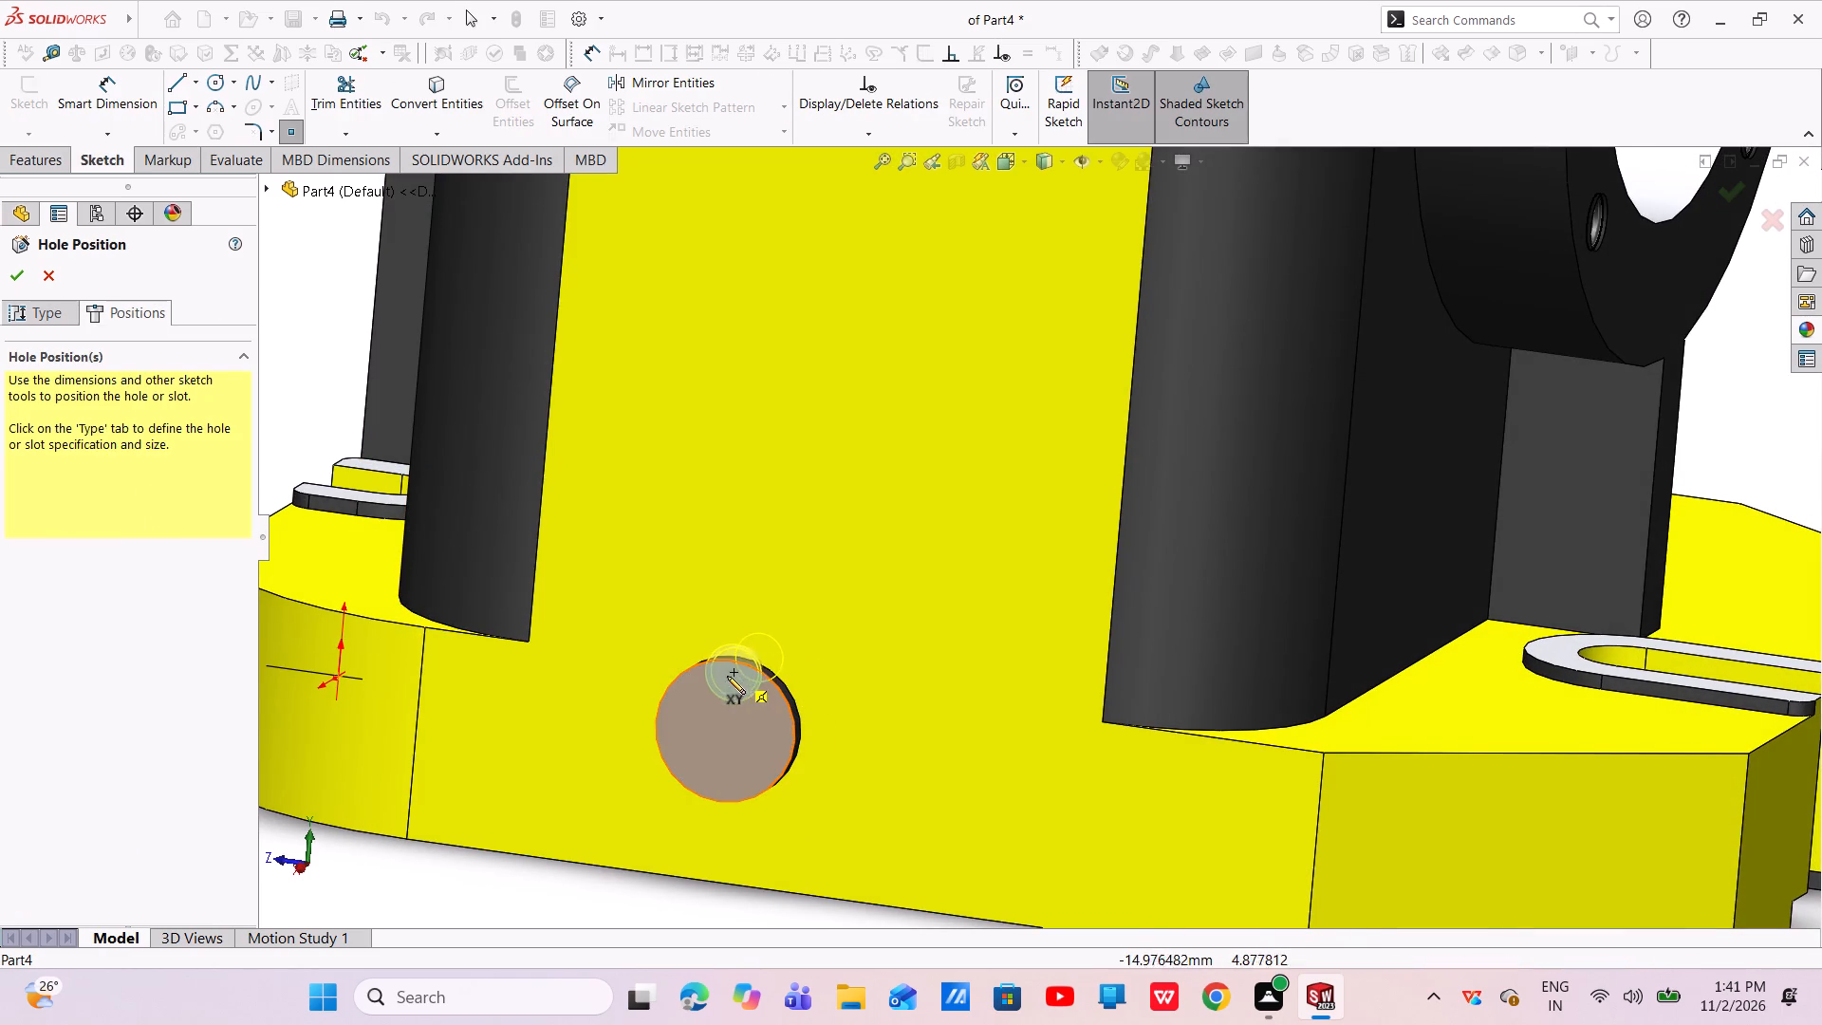
left_click(726, 729)
right_click(726, 729)
Inspect the new M8 tapped hole from the side boss and inside the housing cavity to check how far it extends.
scroll(736, 744, "down", 3)
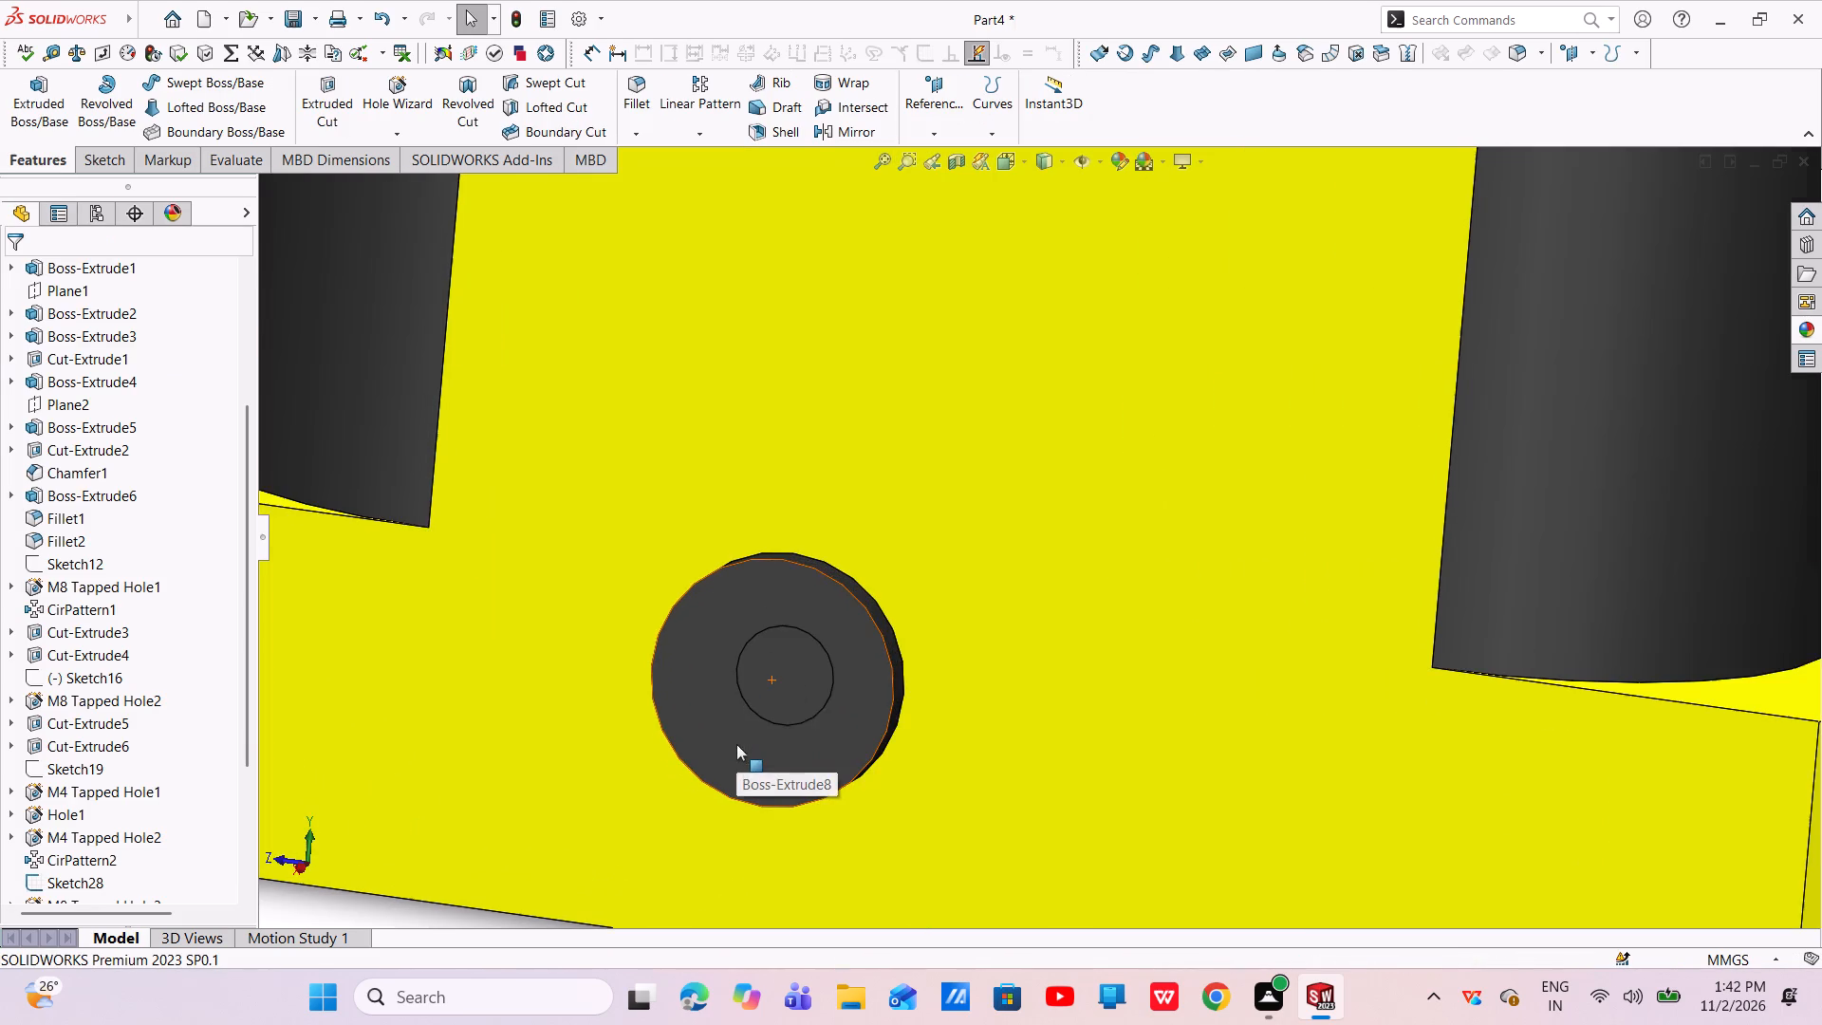
middle_click_drag(814, 682, 991, 606)
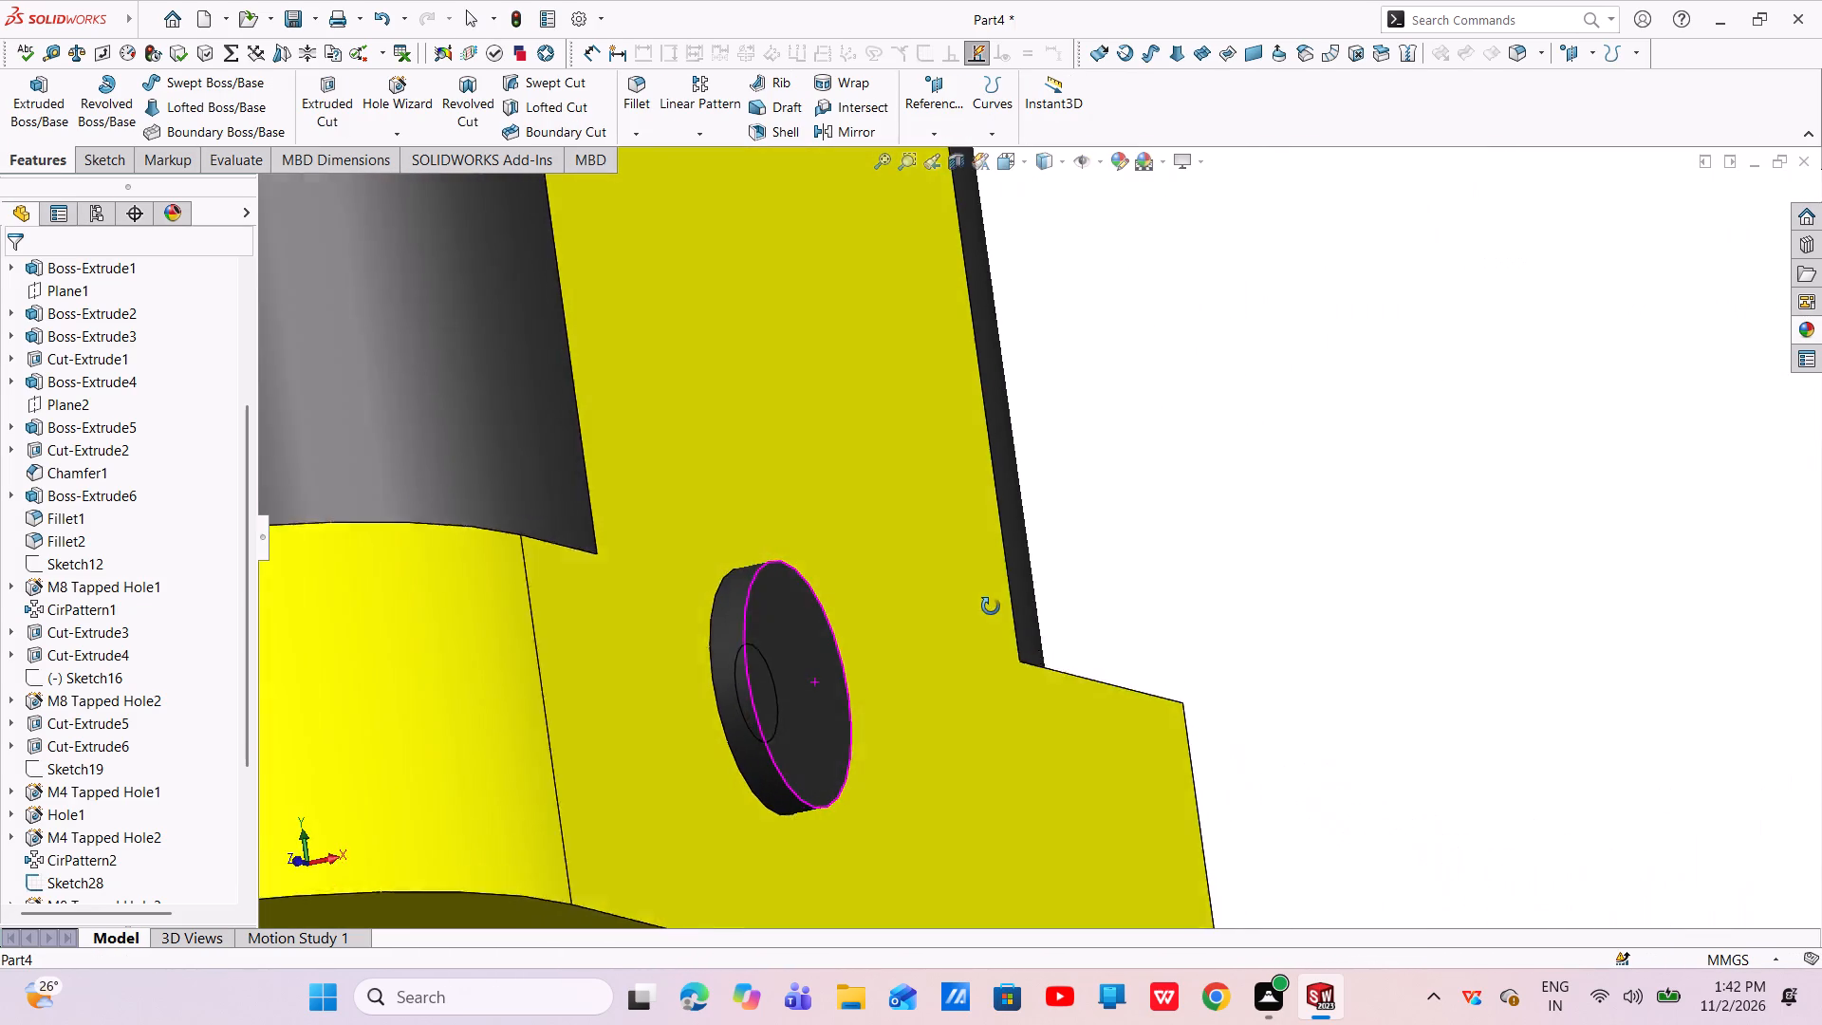
middle_click_drag(991, 606, 999, 681)
scroll(826, 696, "up", 3)
middle_click_drag(825, 696, 846, 707)
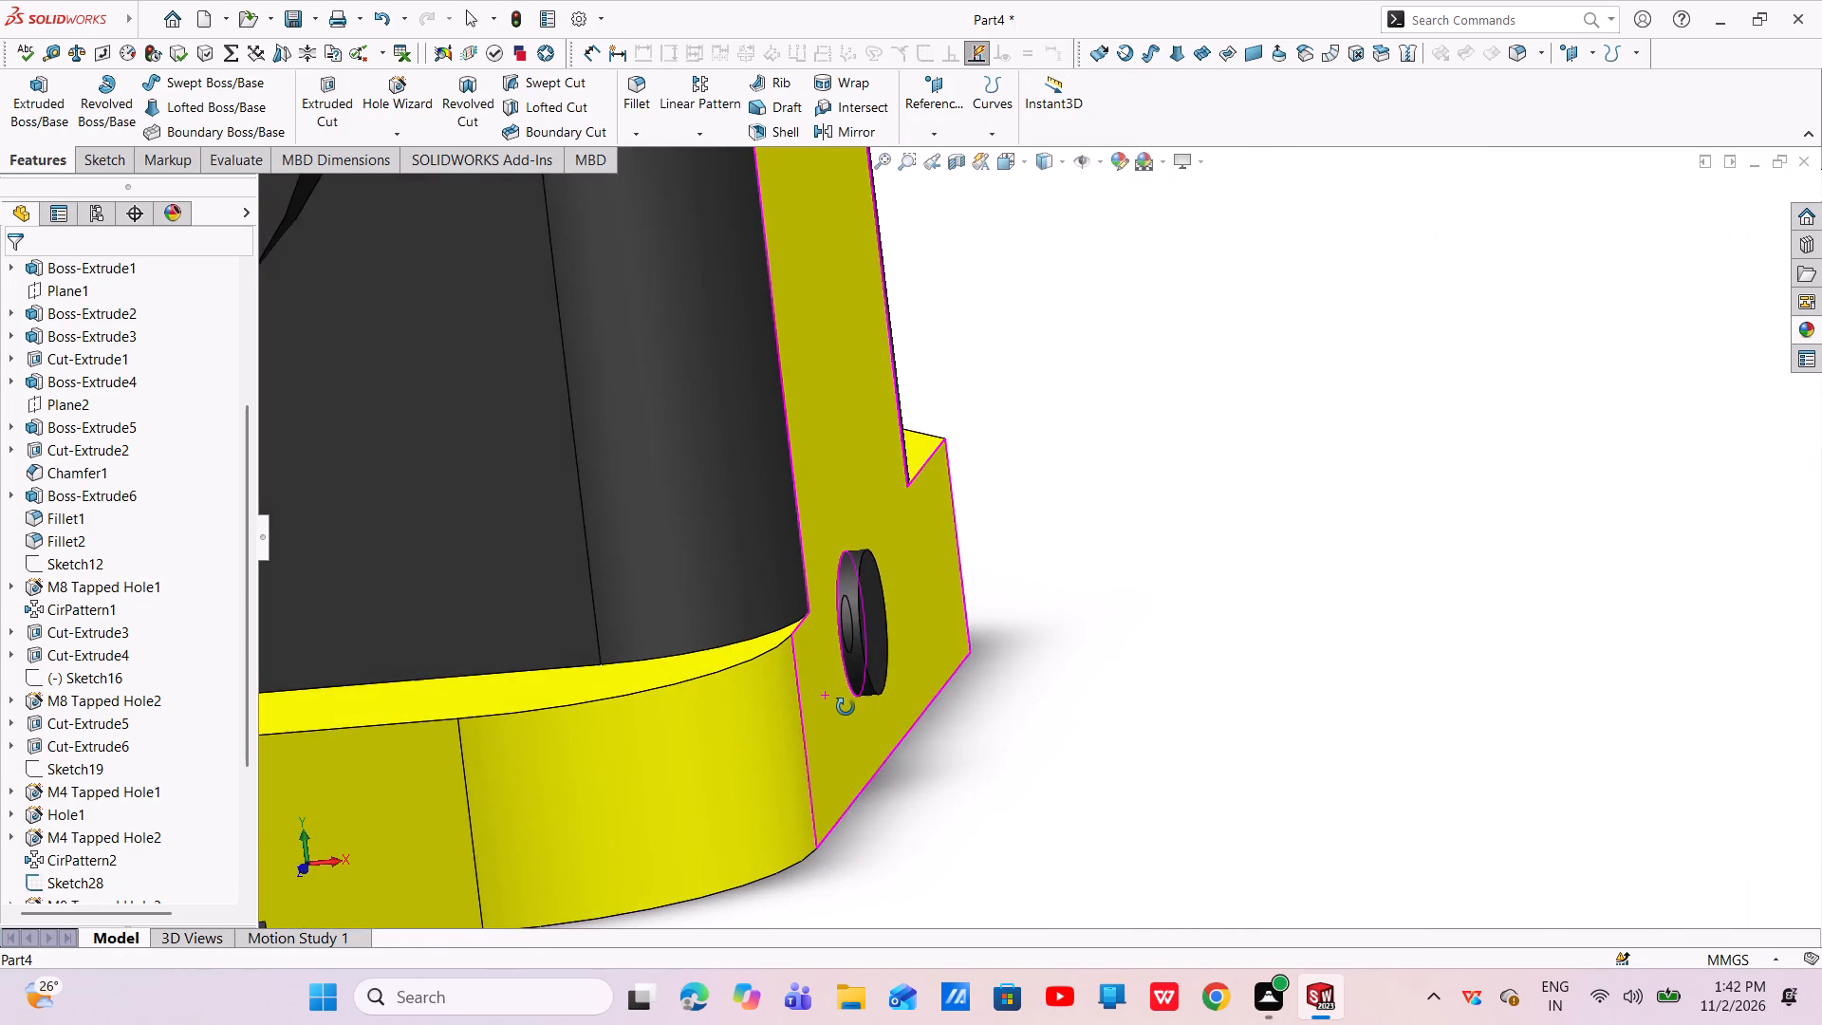
middle_click_drag(846, 707, 832, 727)
scroll(893, 620, "down", 2)
scroll(893, 620, "up", 2)
scroll(893, 620, "down", 1)
scroll(893, 620, "up", 2)
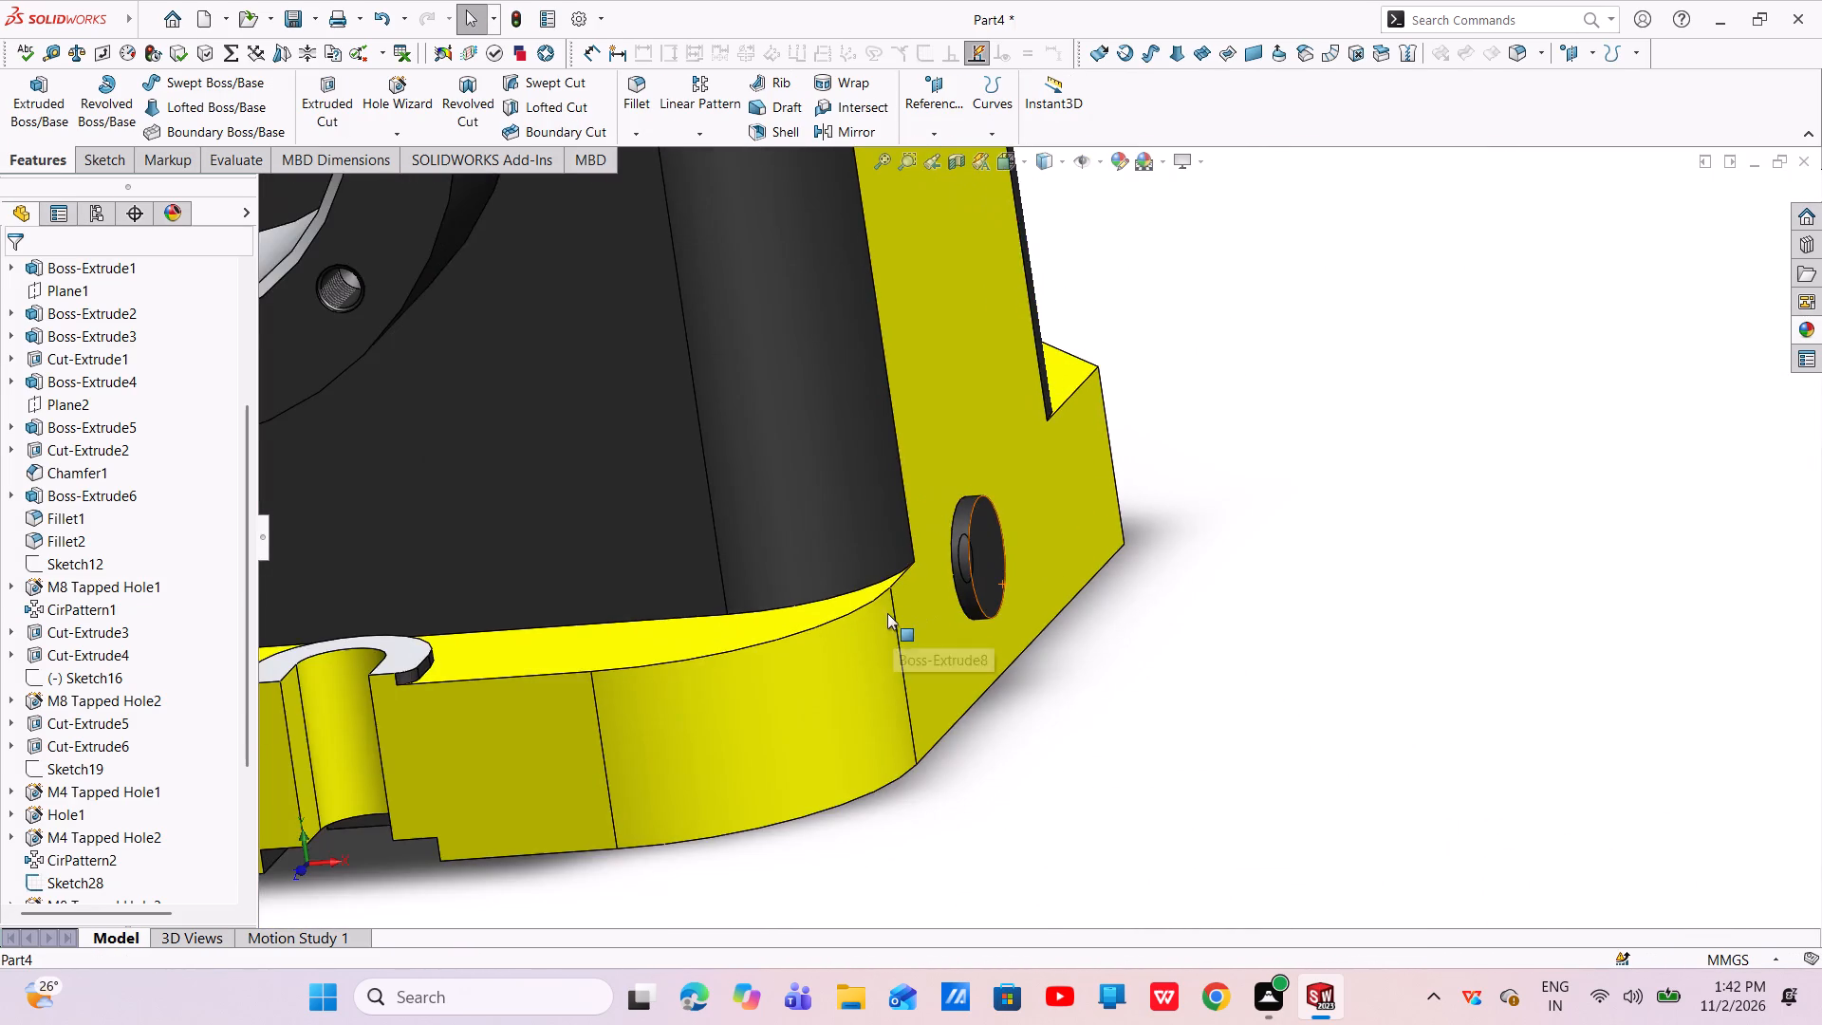
middle_click_drag(877, 600, 905, 780)
scroll(805, 598, "up", 1)
scroll(805, 598, "down", 1)
scroll(805, 598, "up", 1)
scroll(805, 598, "down", 1)
scroll(805, 598, "up", 3)
middle_click_drag(832, 475, 862, 673)
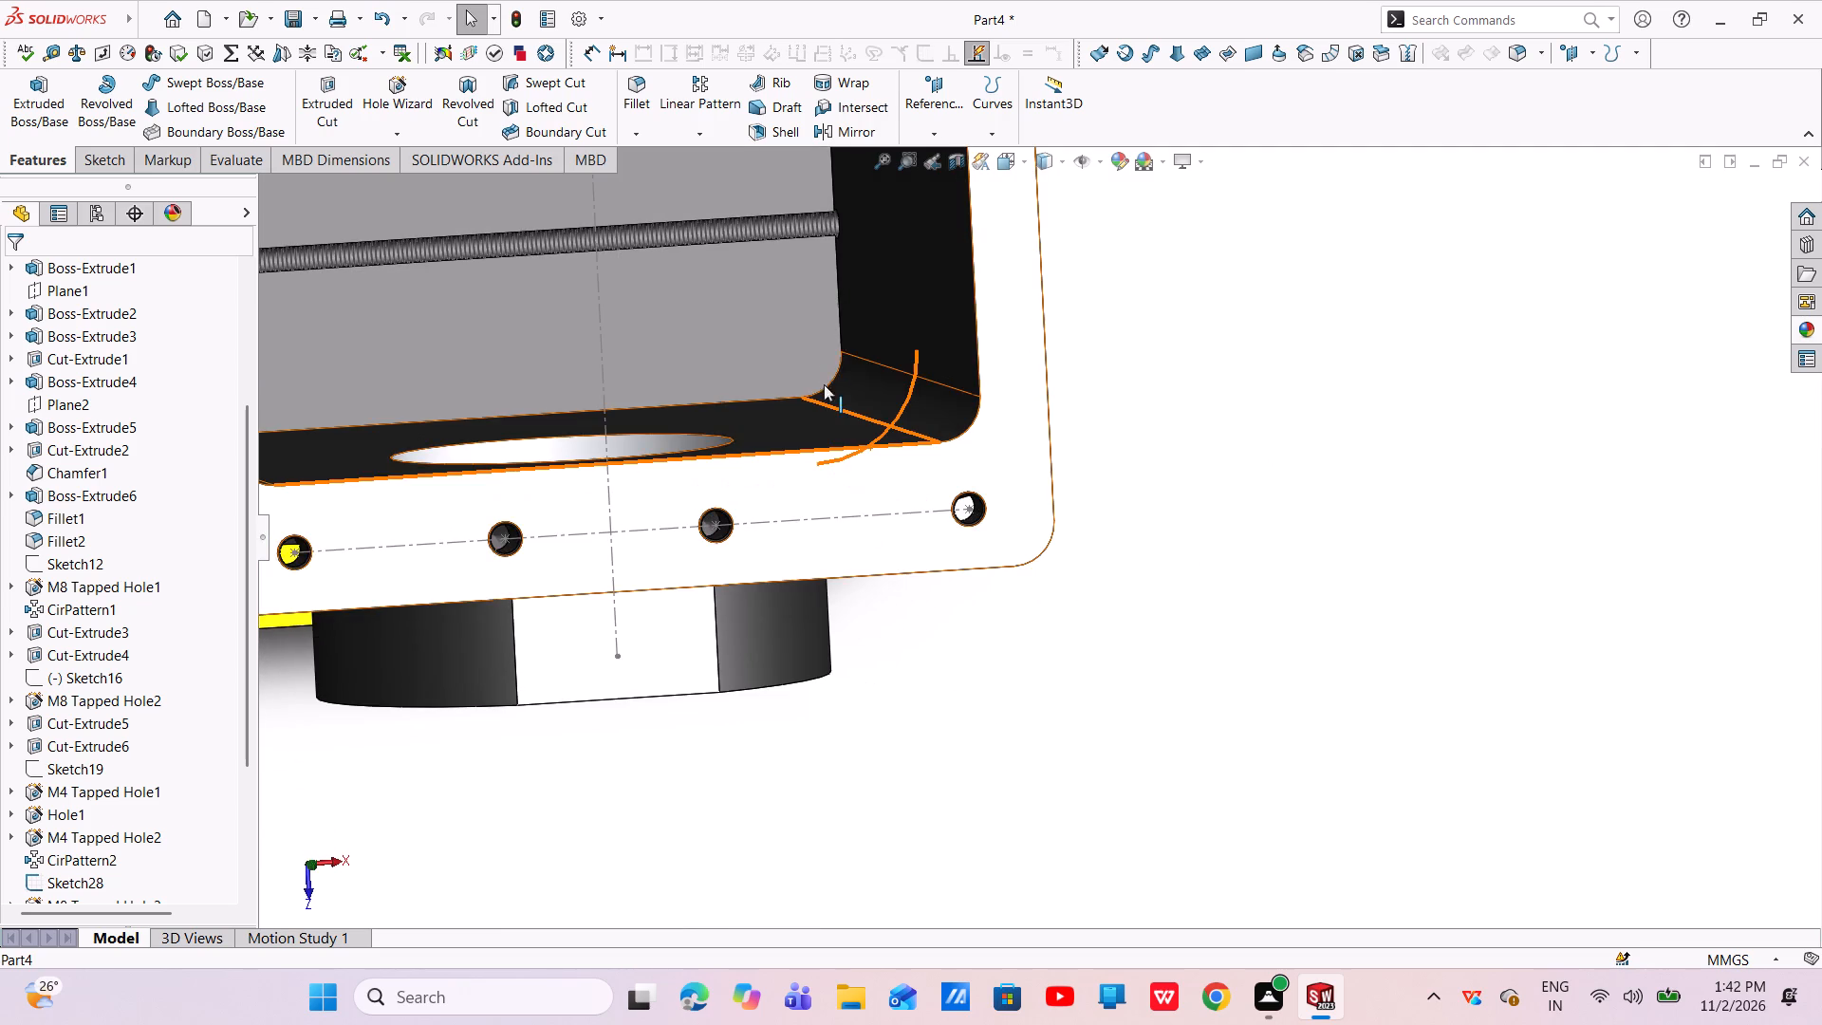
scroll(839, 301, "up", 2)
scroll(855, 291, "down", 6)
middle_click_drag(928, 506, 929, 494)
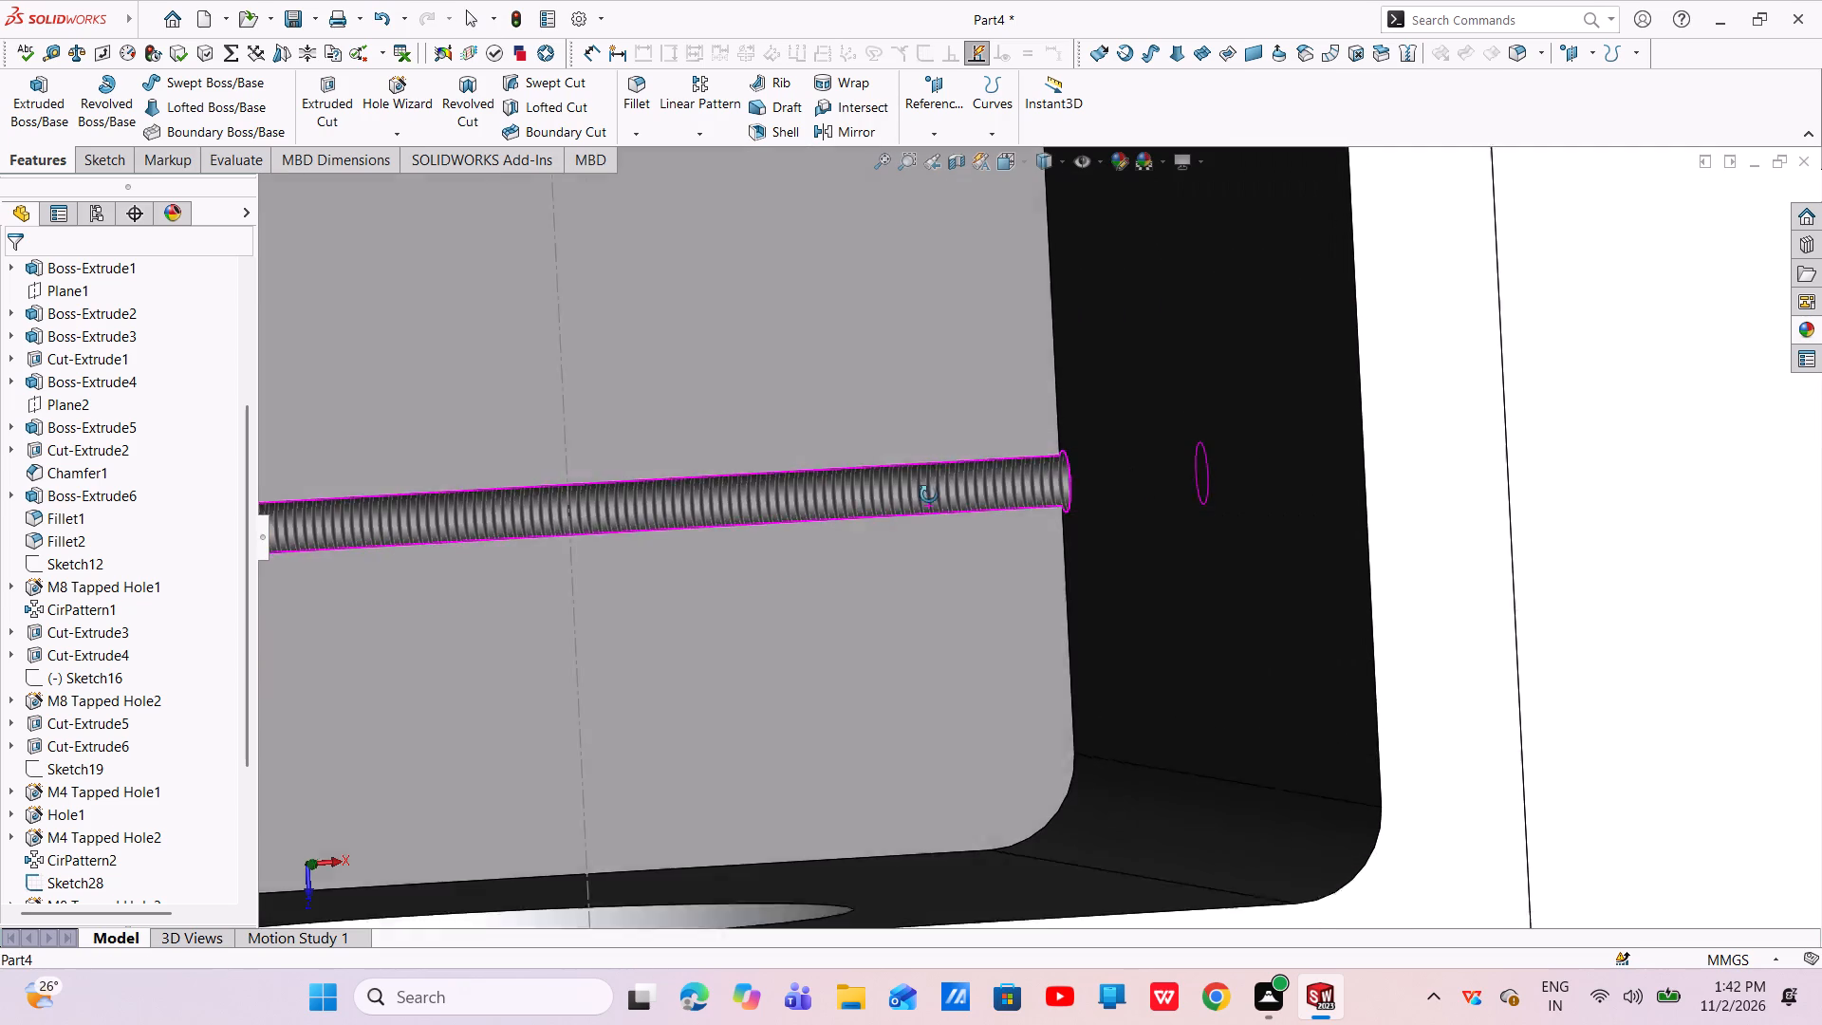
middle_click_drag(929, 494, 946, 489)
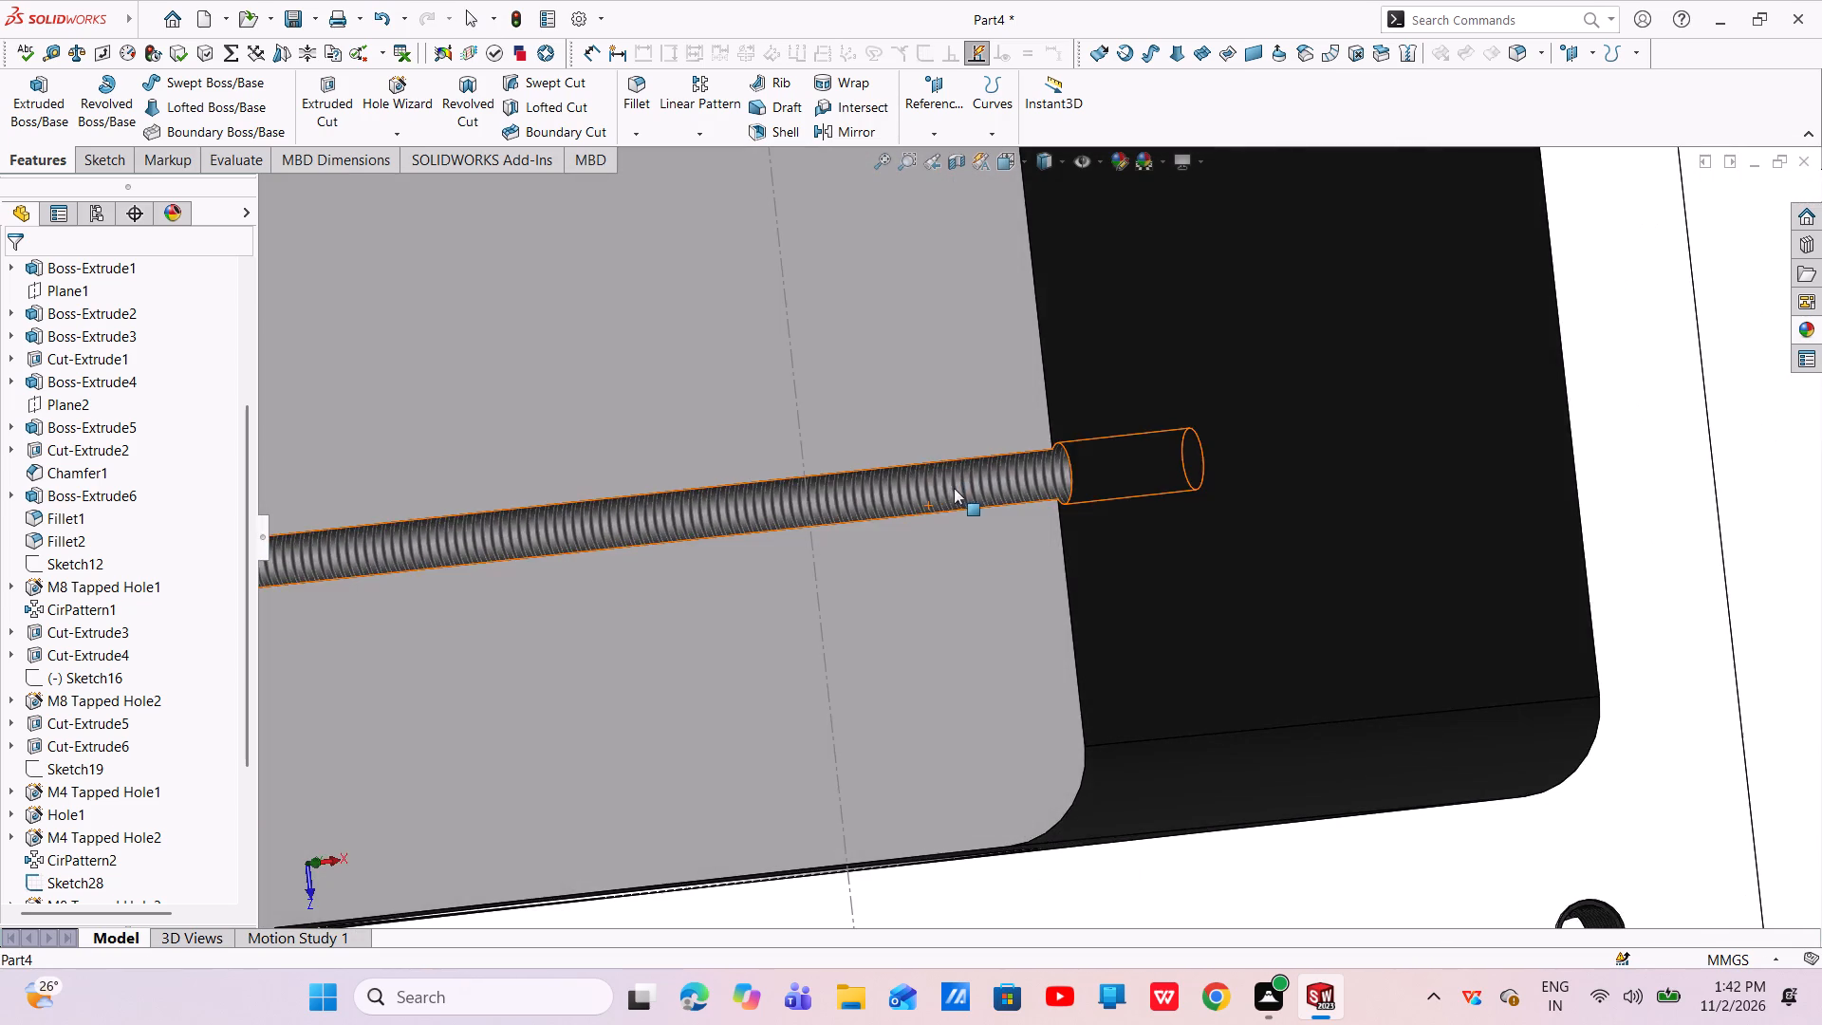
scroll(954, 488, "up", 4)
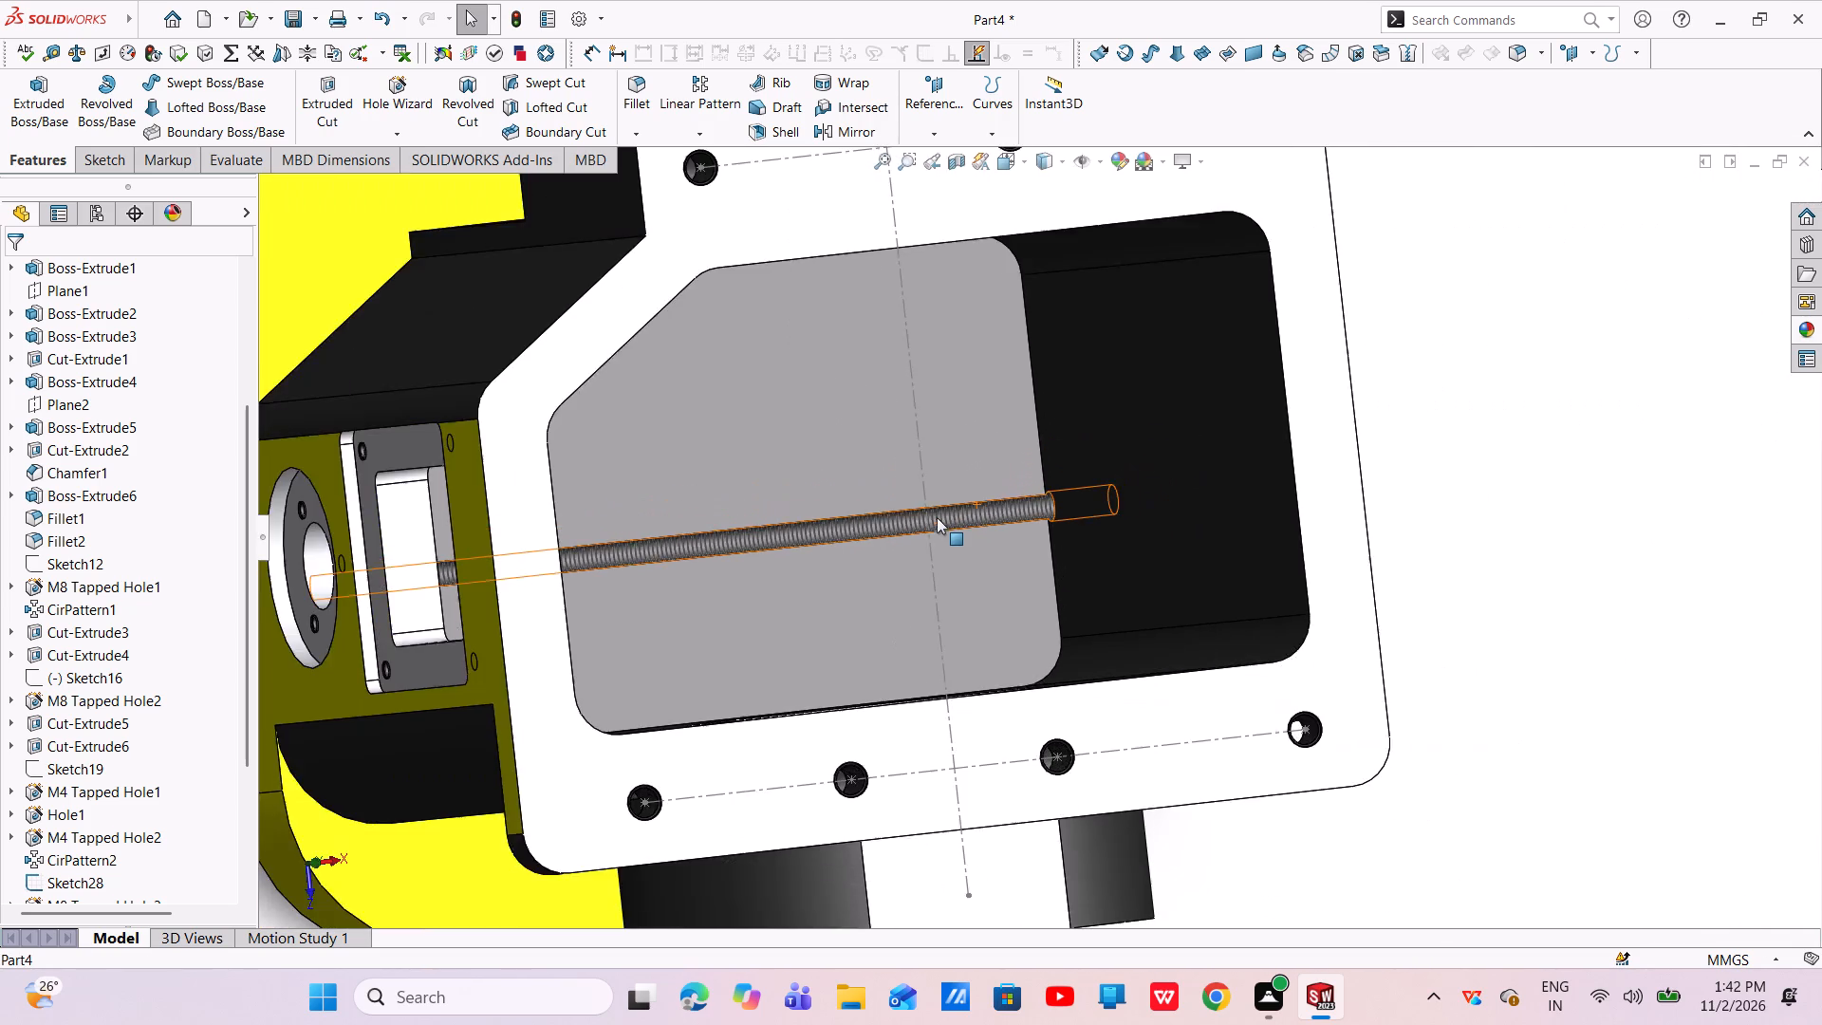
scroll(953, 525, "up", 1)
middle_click_drag(953, 525, 853, 477)
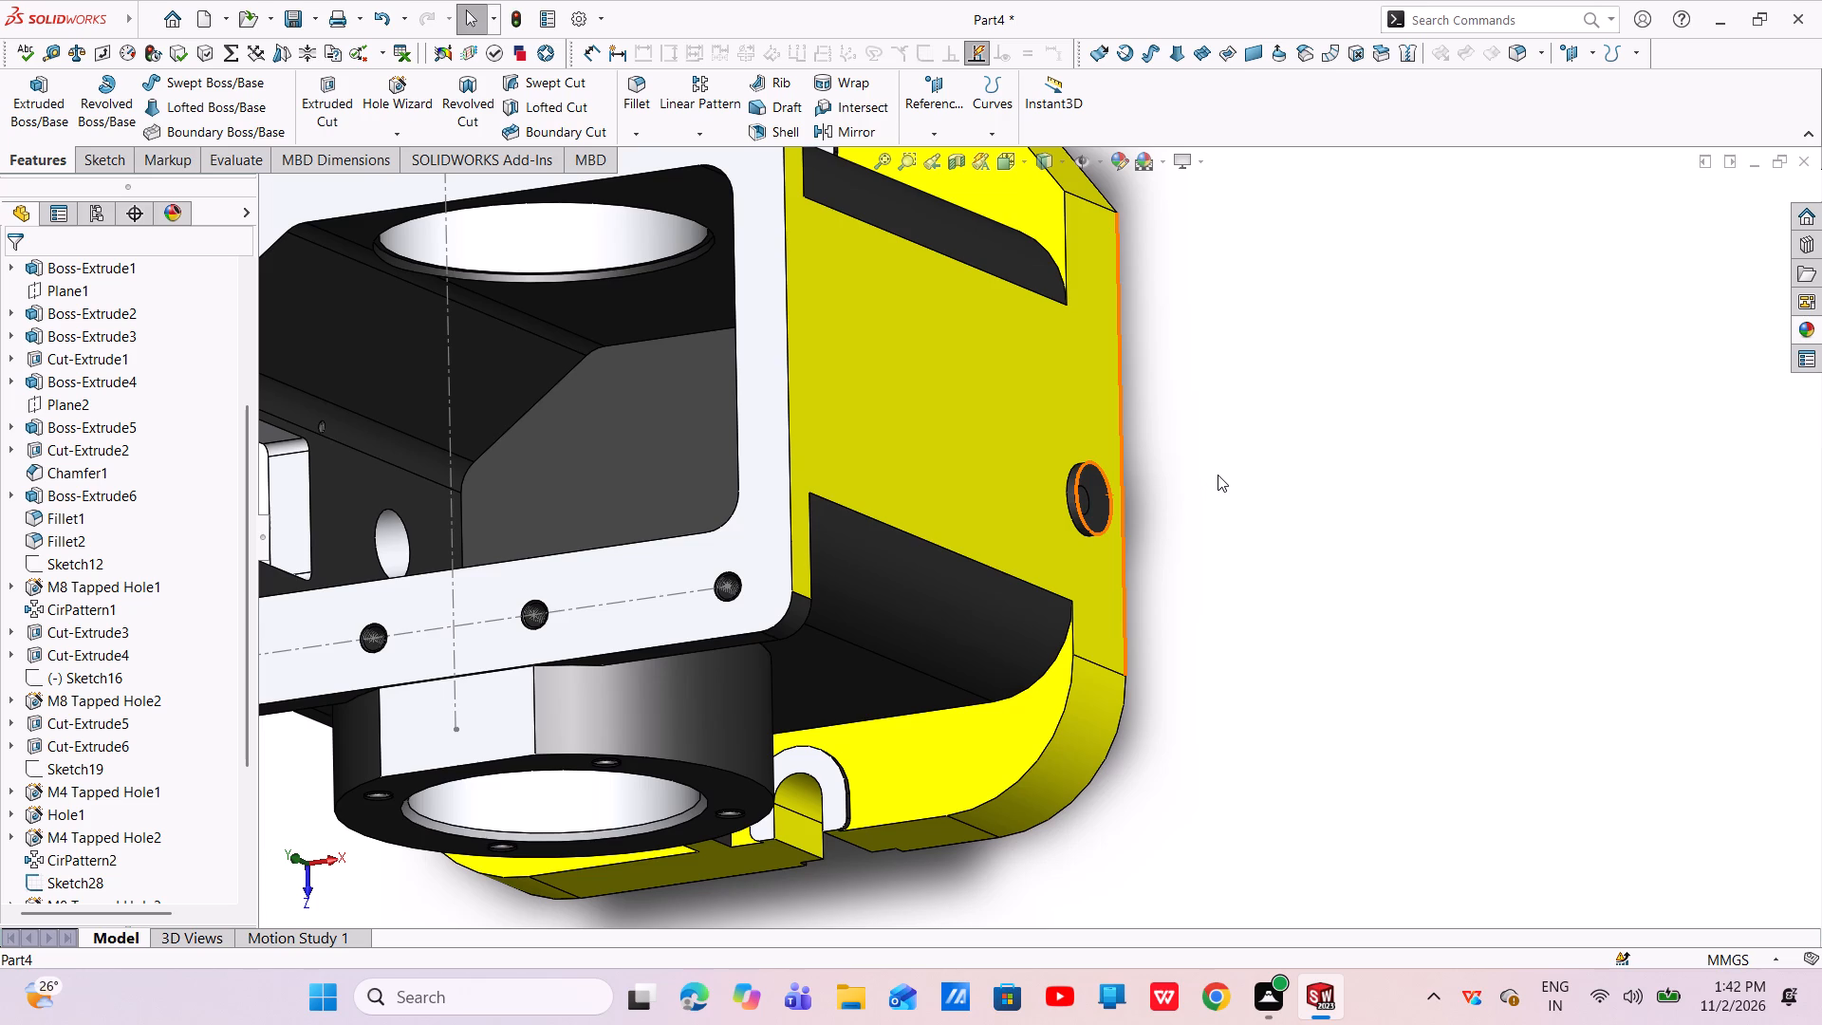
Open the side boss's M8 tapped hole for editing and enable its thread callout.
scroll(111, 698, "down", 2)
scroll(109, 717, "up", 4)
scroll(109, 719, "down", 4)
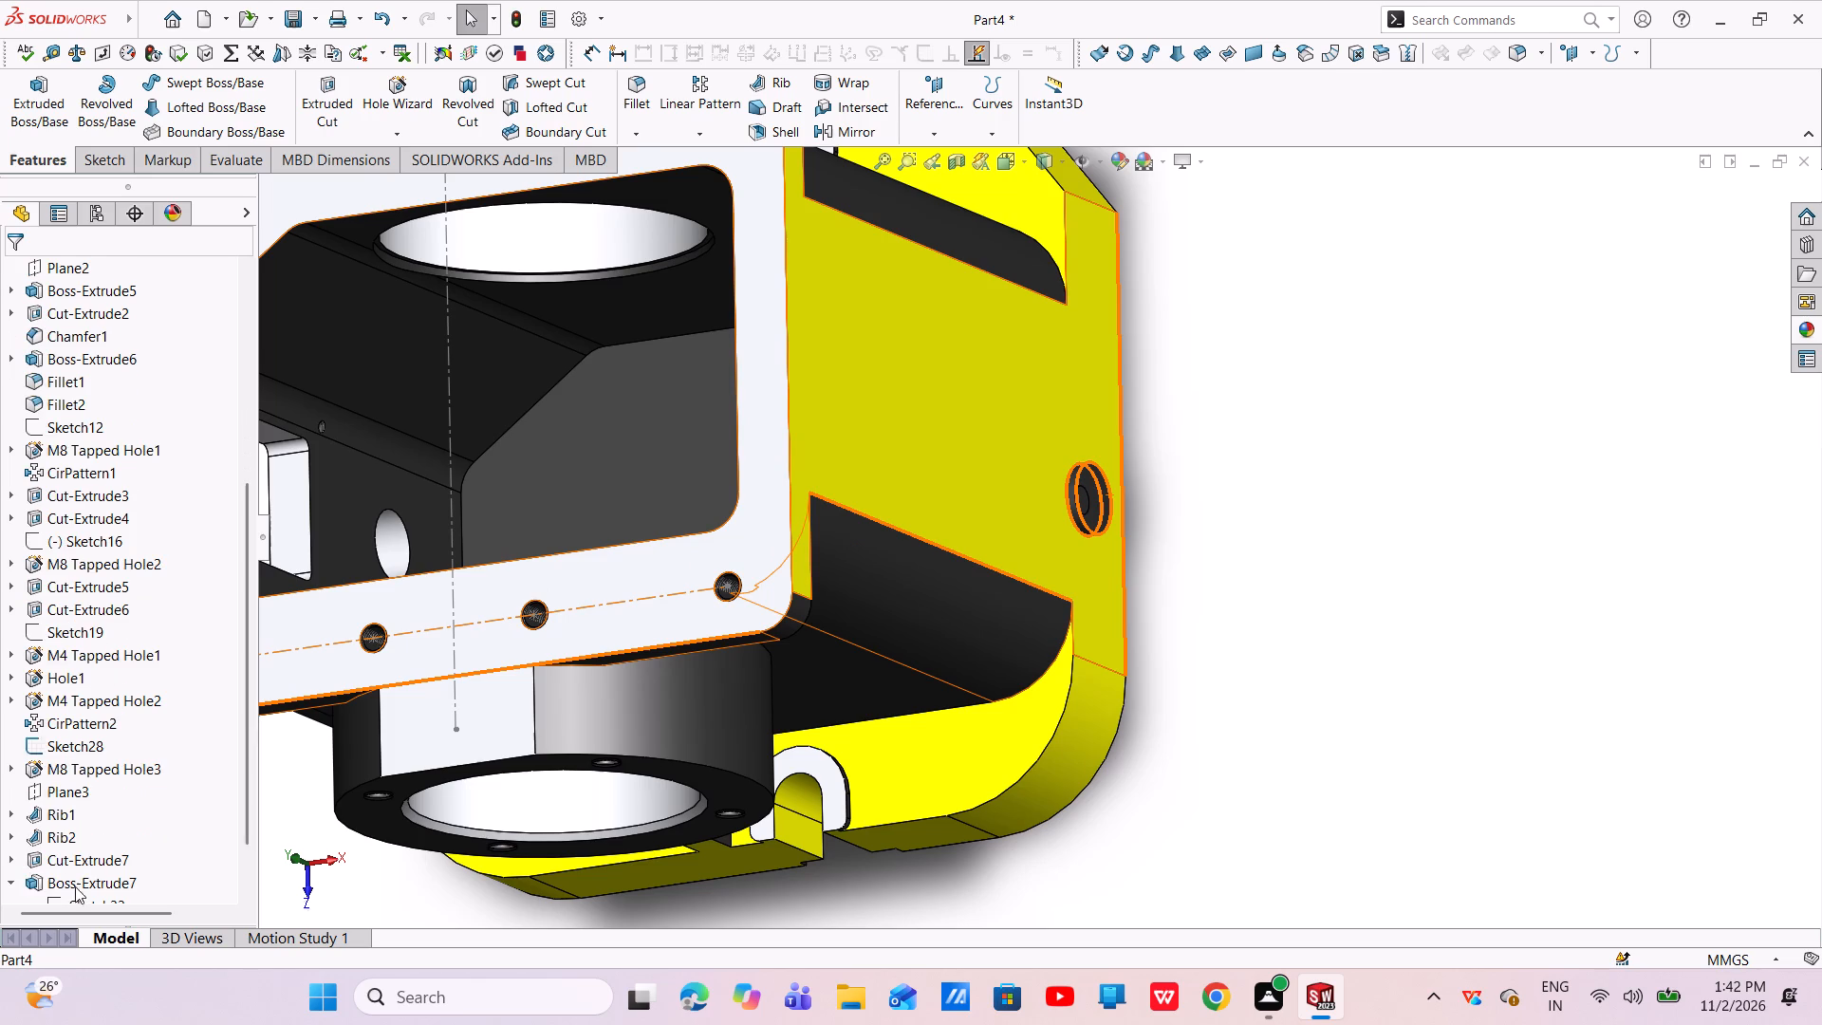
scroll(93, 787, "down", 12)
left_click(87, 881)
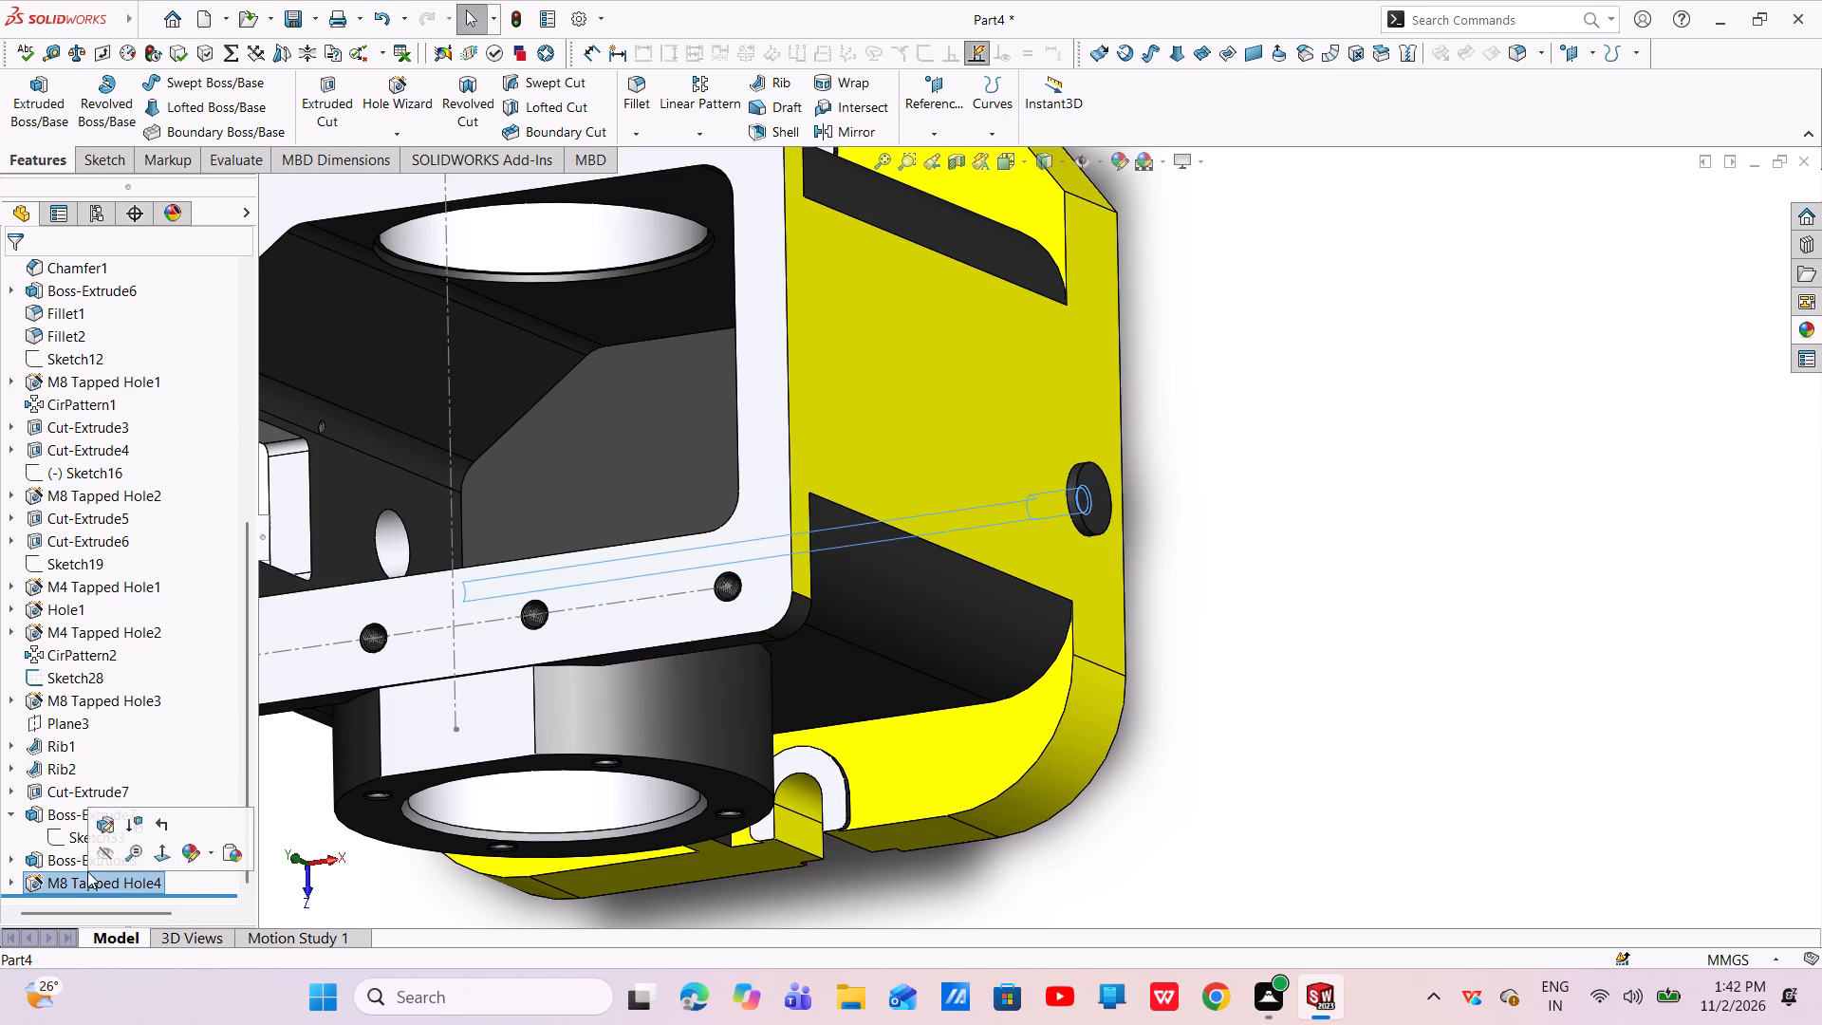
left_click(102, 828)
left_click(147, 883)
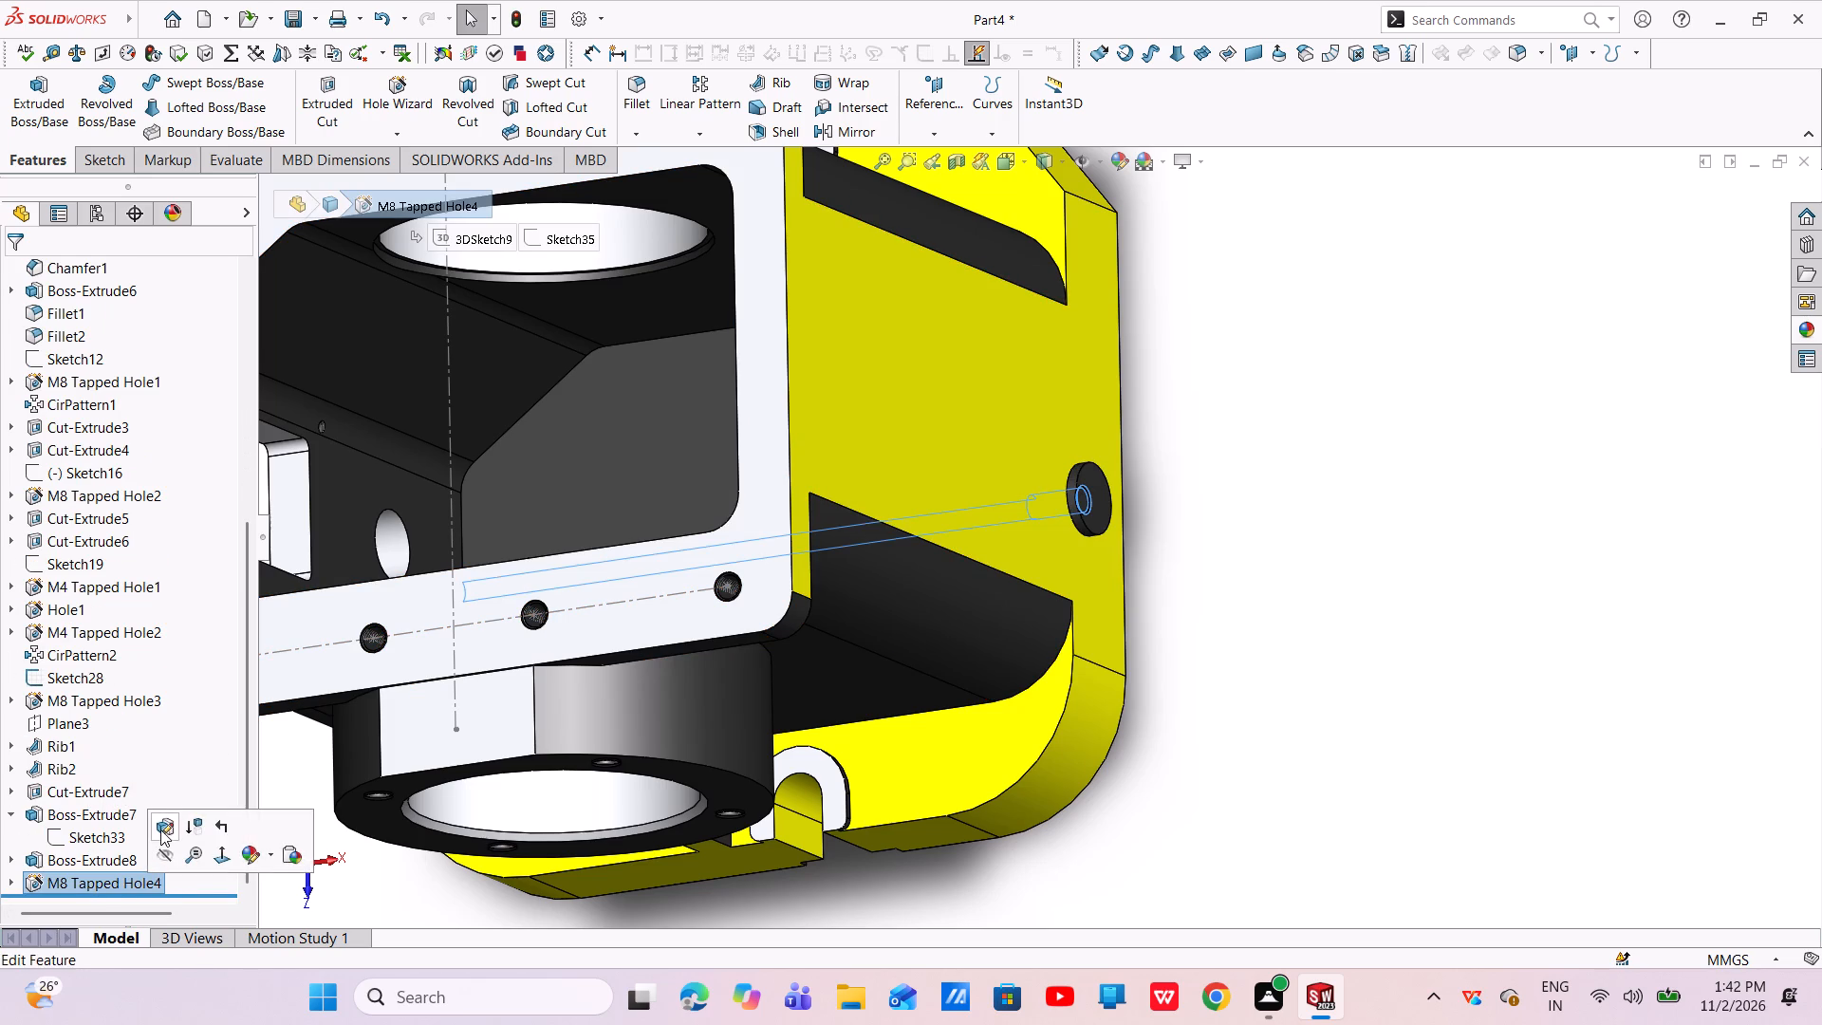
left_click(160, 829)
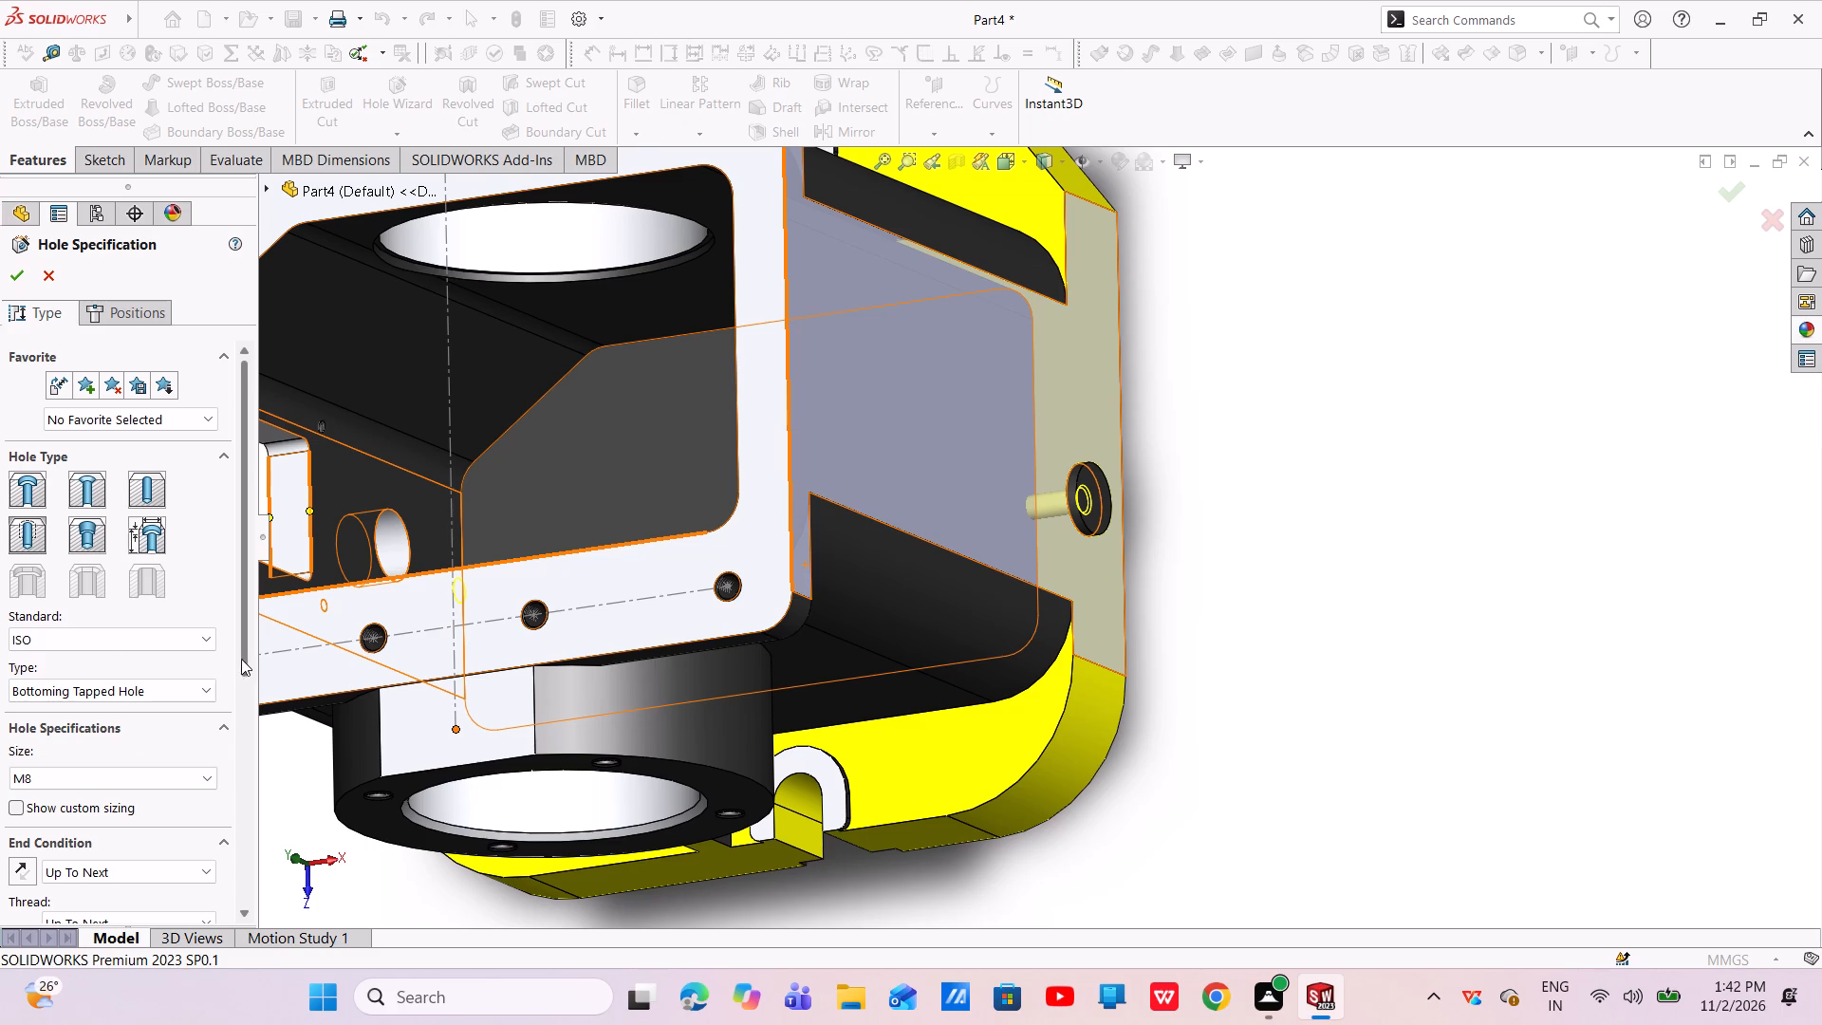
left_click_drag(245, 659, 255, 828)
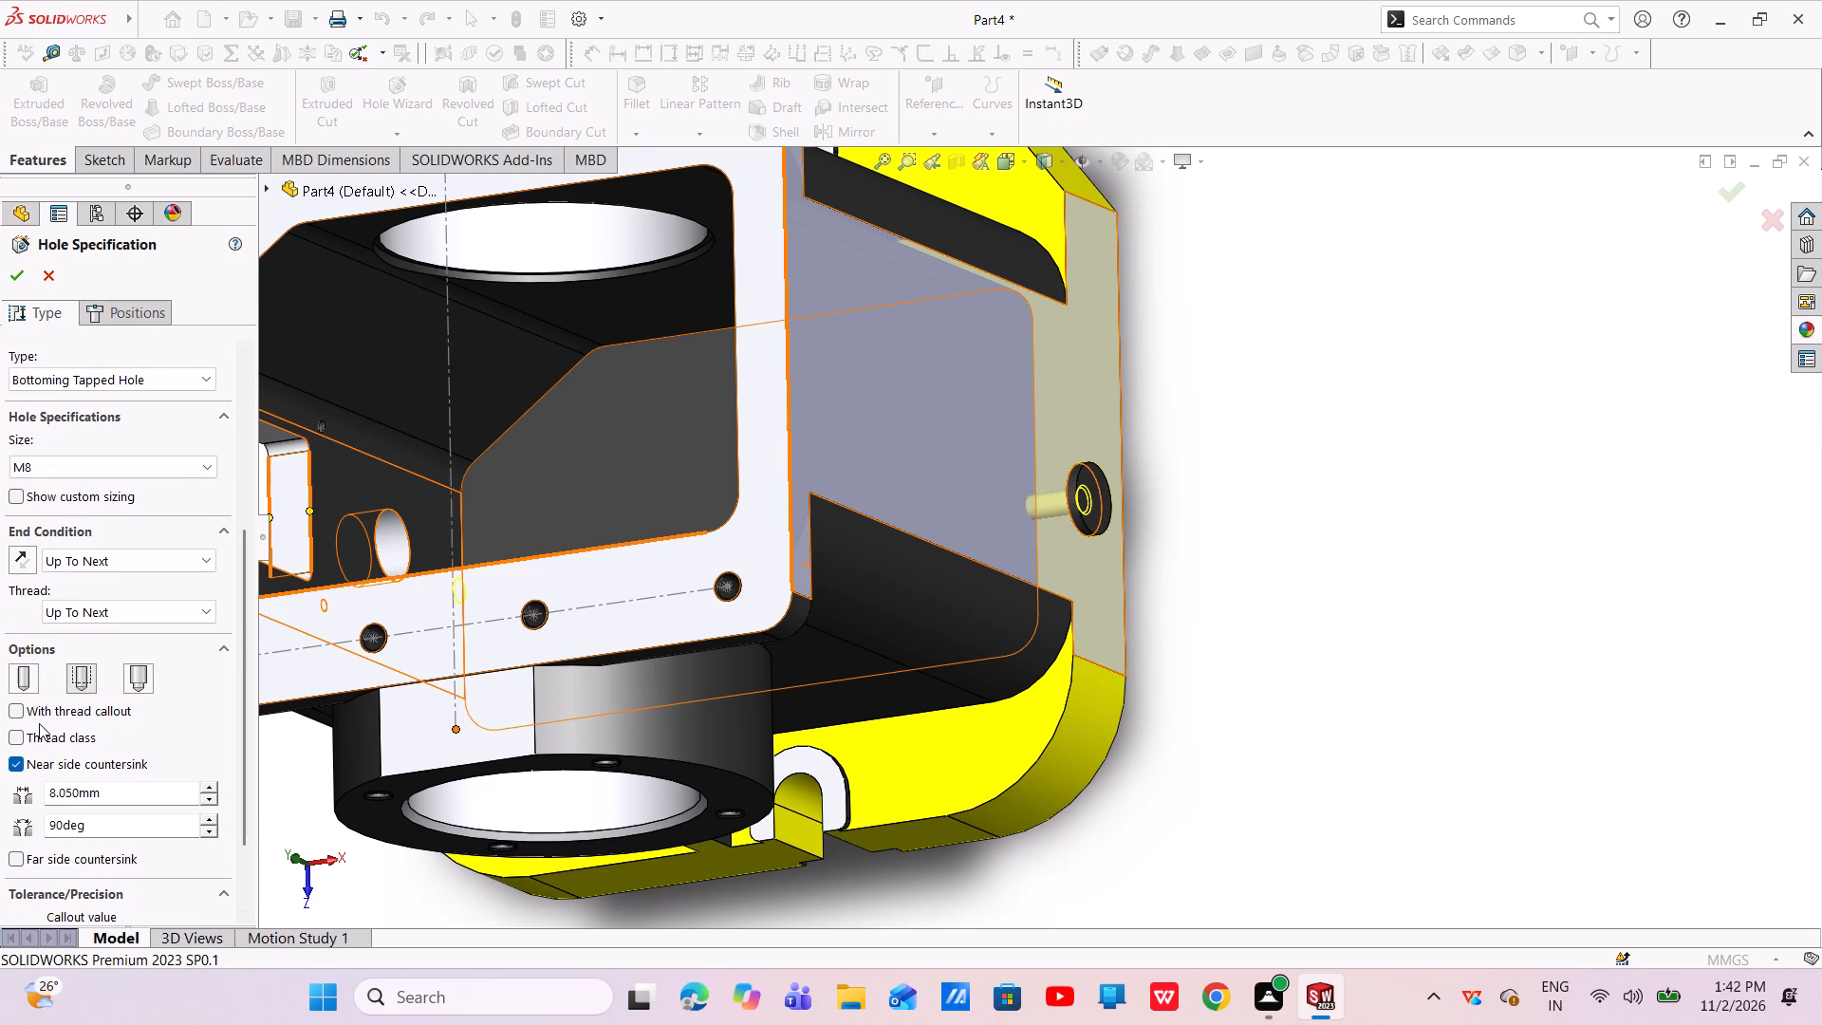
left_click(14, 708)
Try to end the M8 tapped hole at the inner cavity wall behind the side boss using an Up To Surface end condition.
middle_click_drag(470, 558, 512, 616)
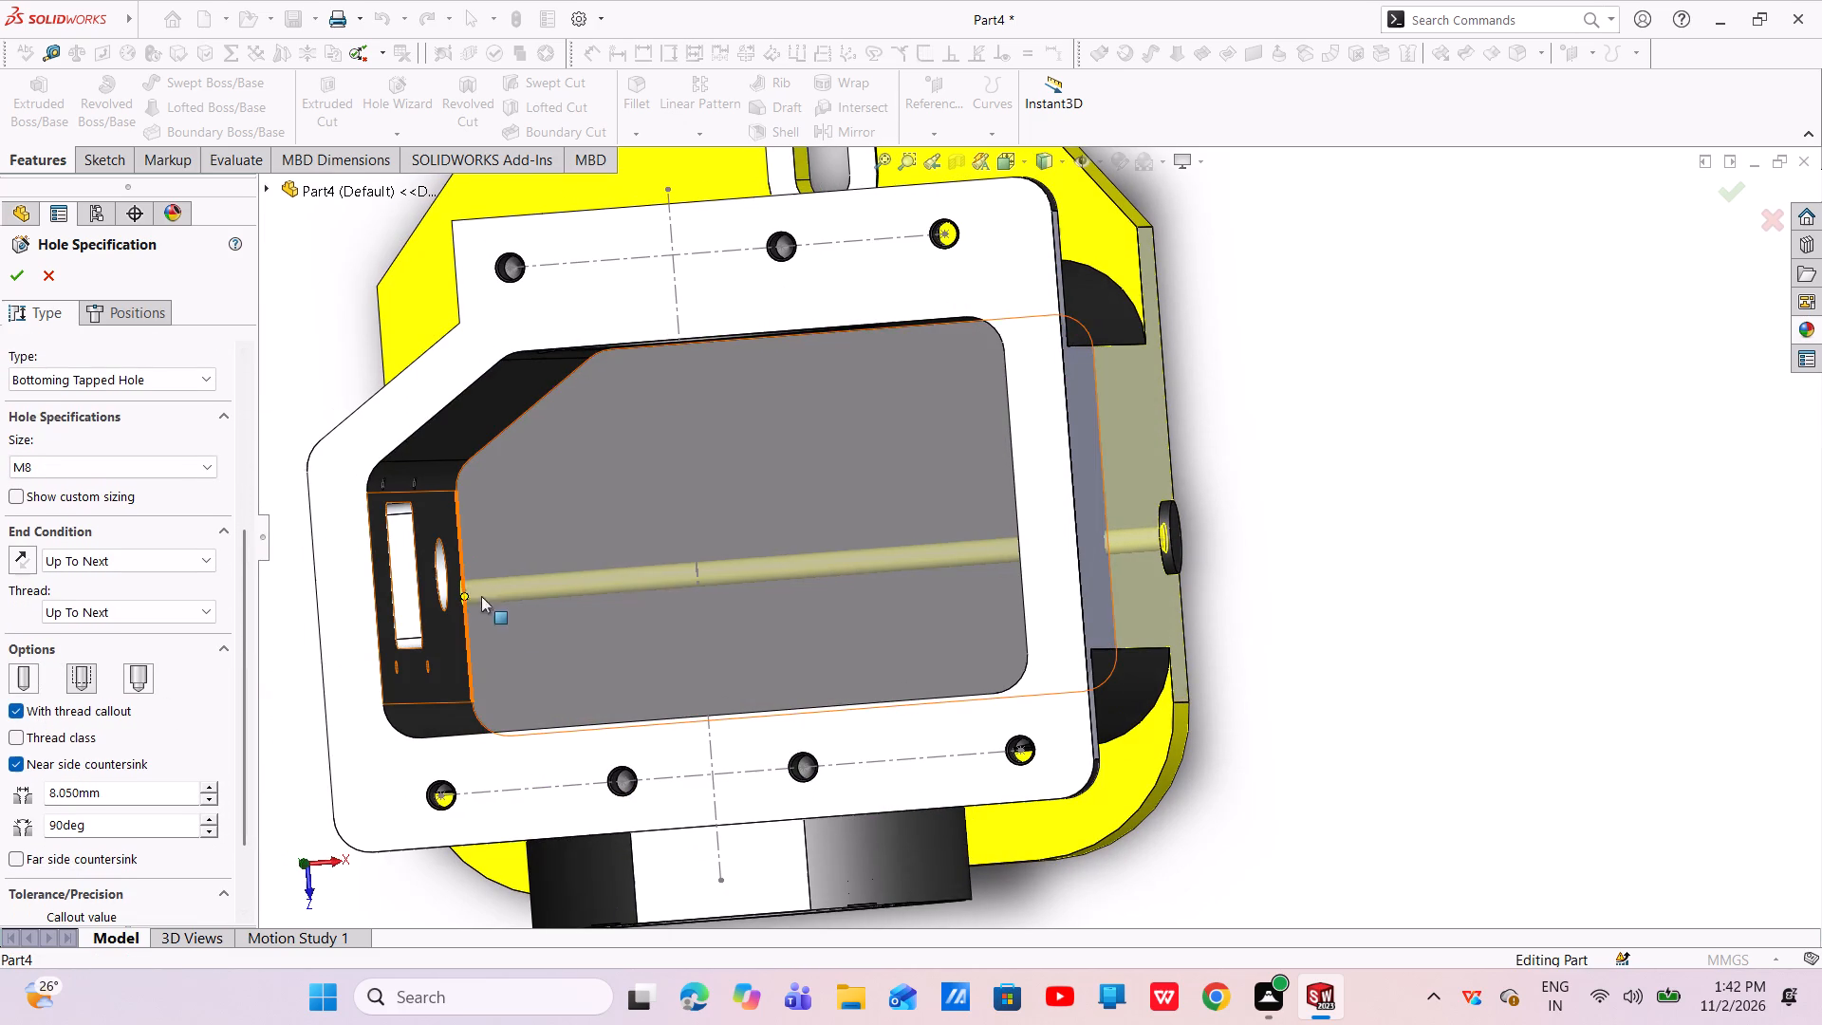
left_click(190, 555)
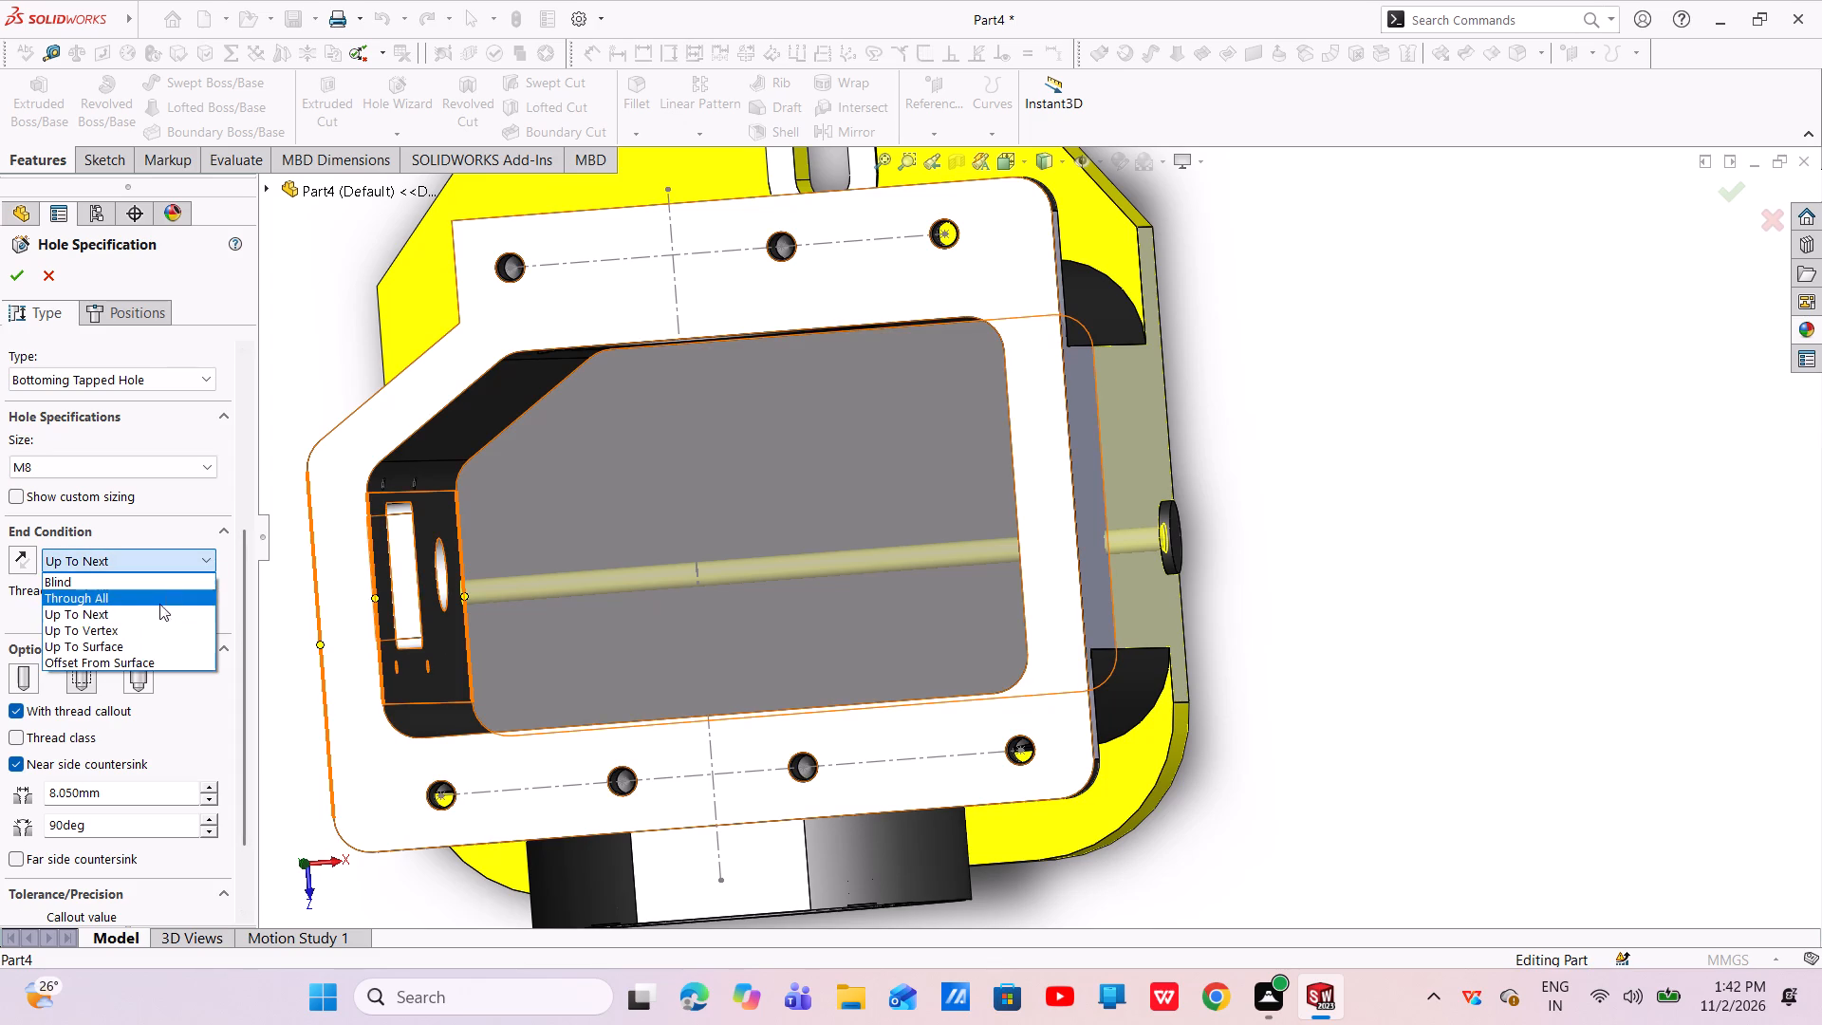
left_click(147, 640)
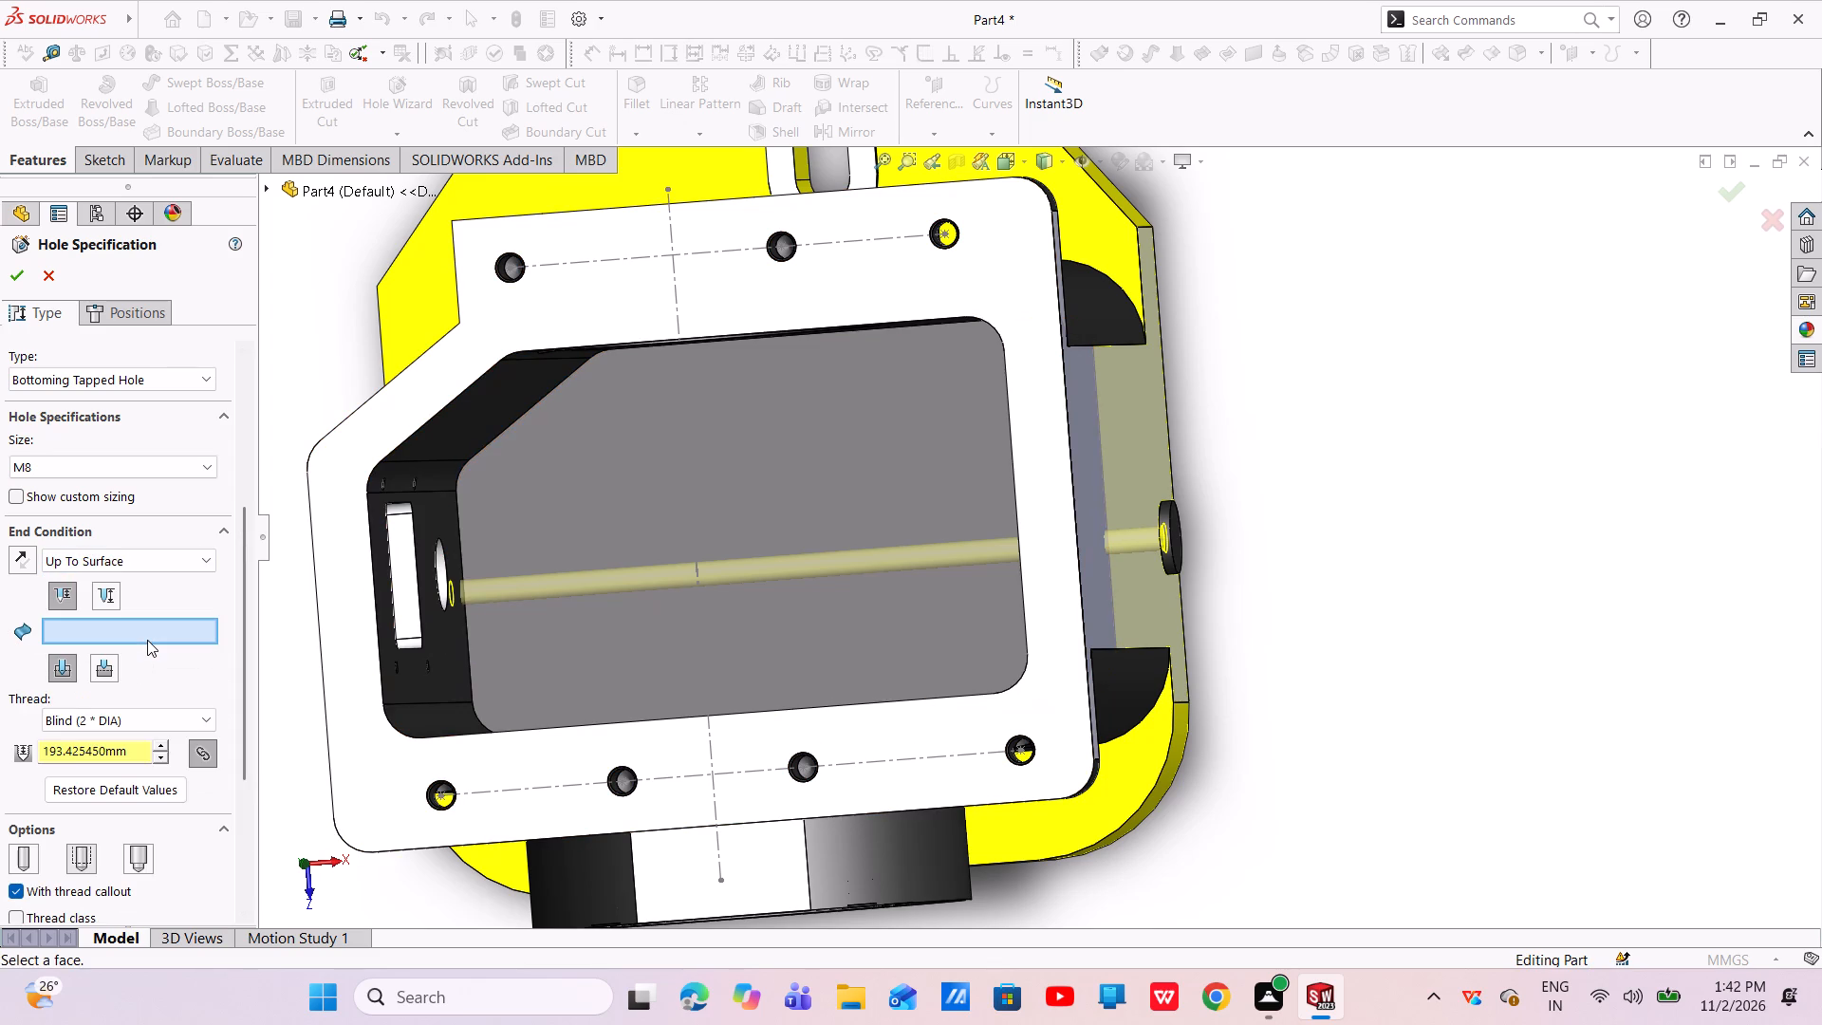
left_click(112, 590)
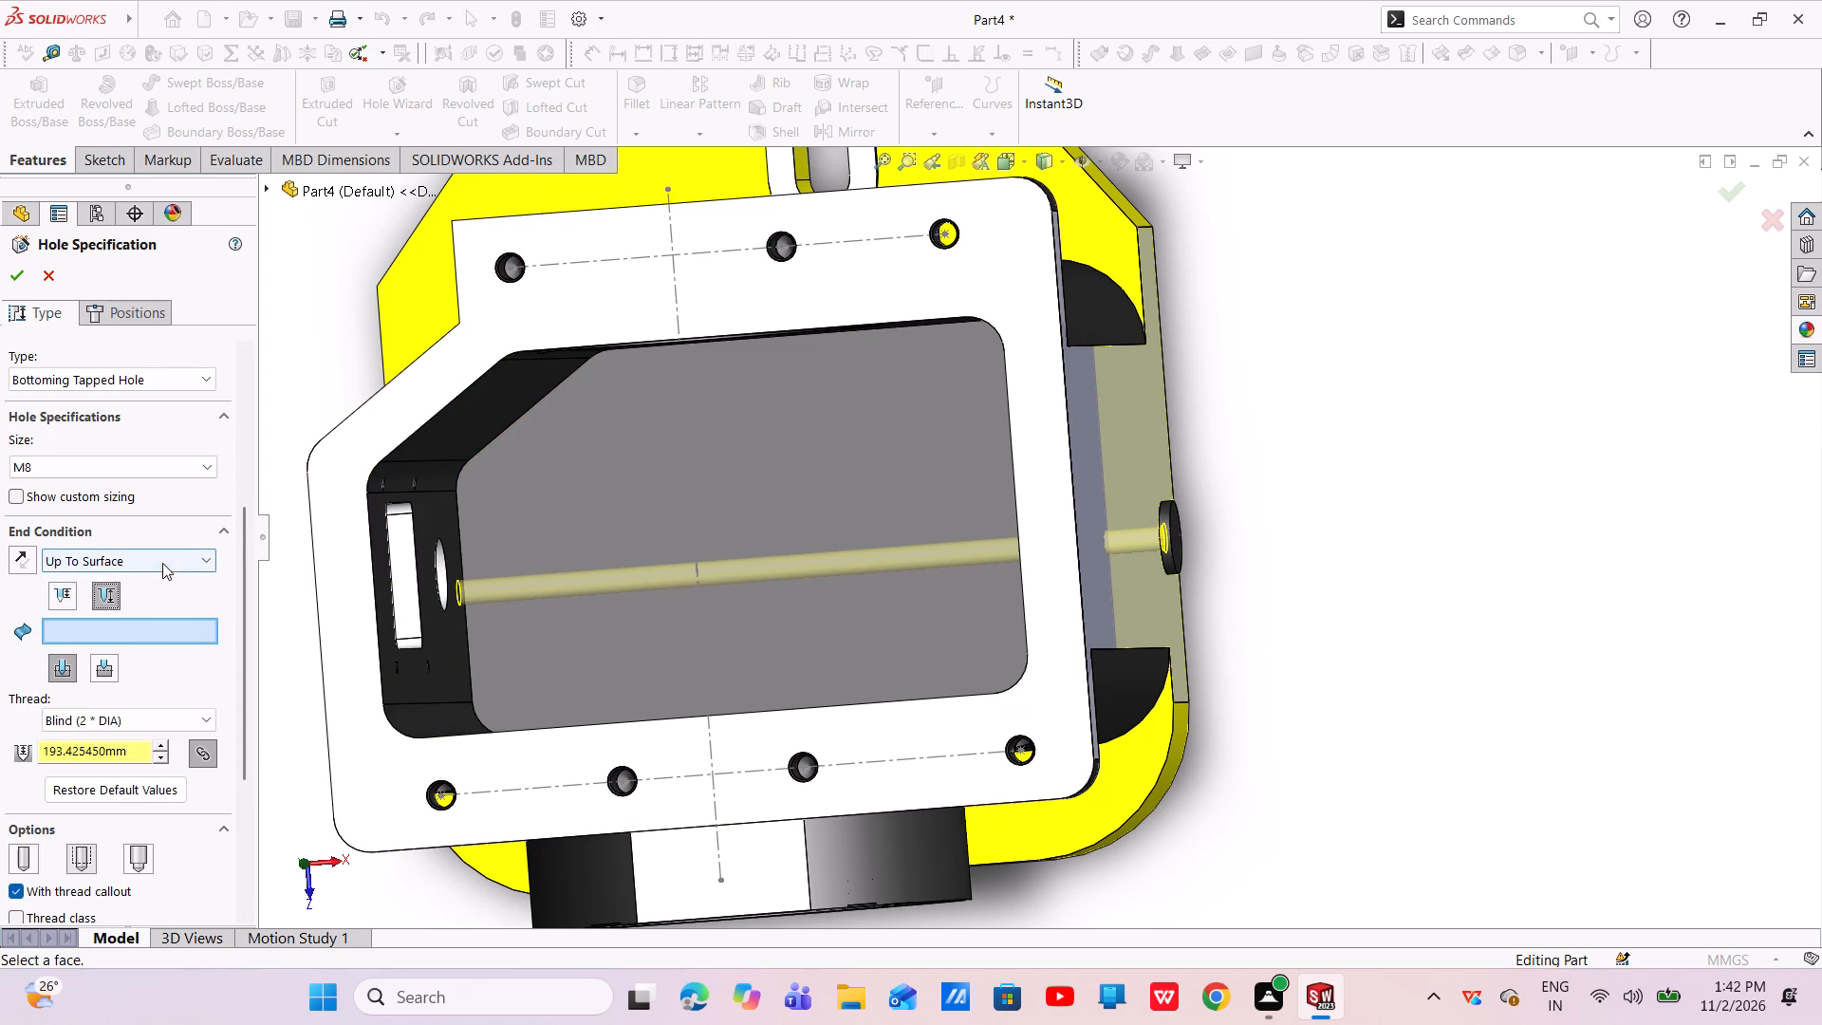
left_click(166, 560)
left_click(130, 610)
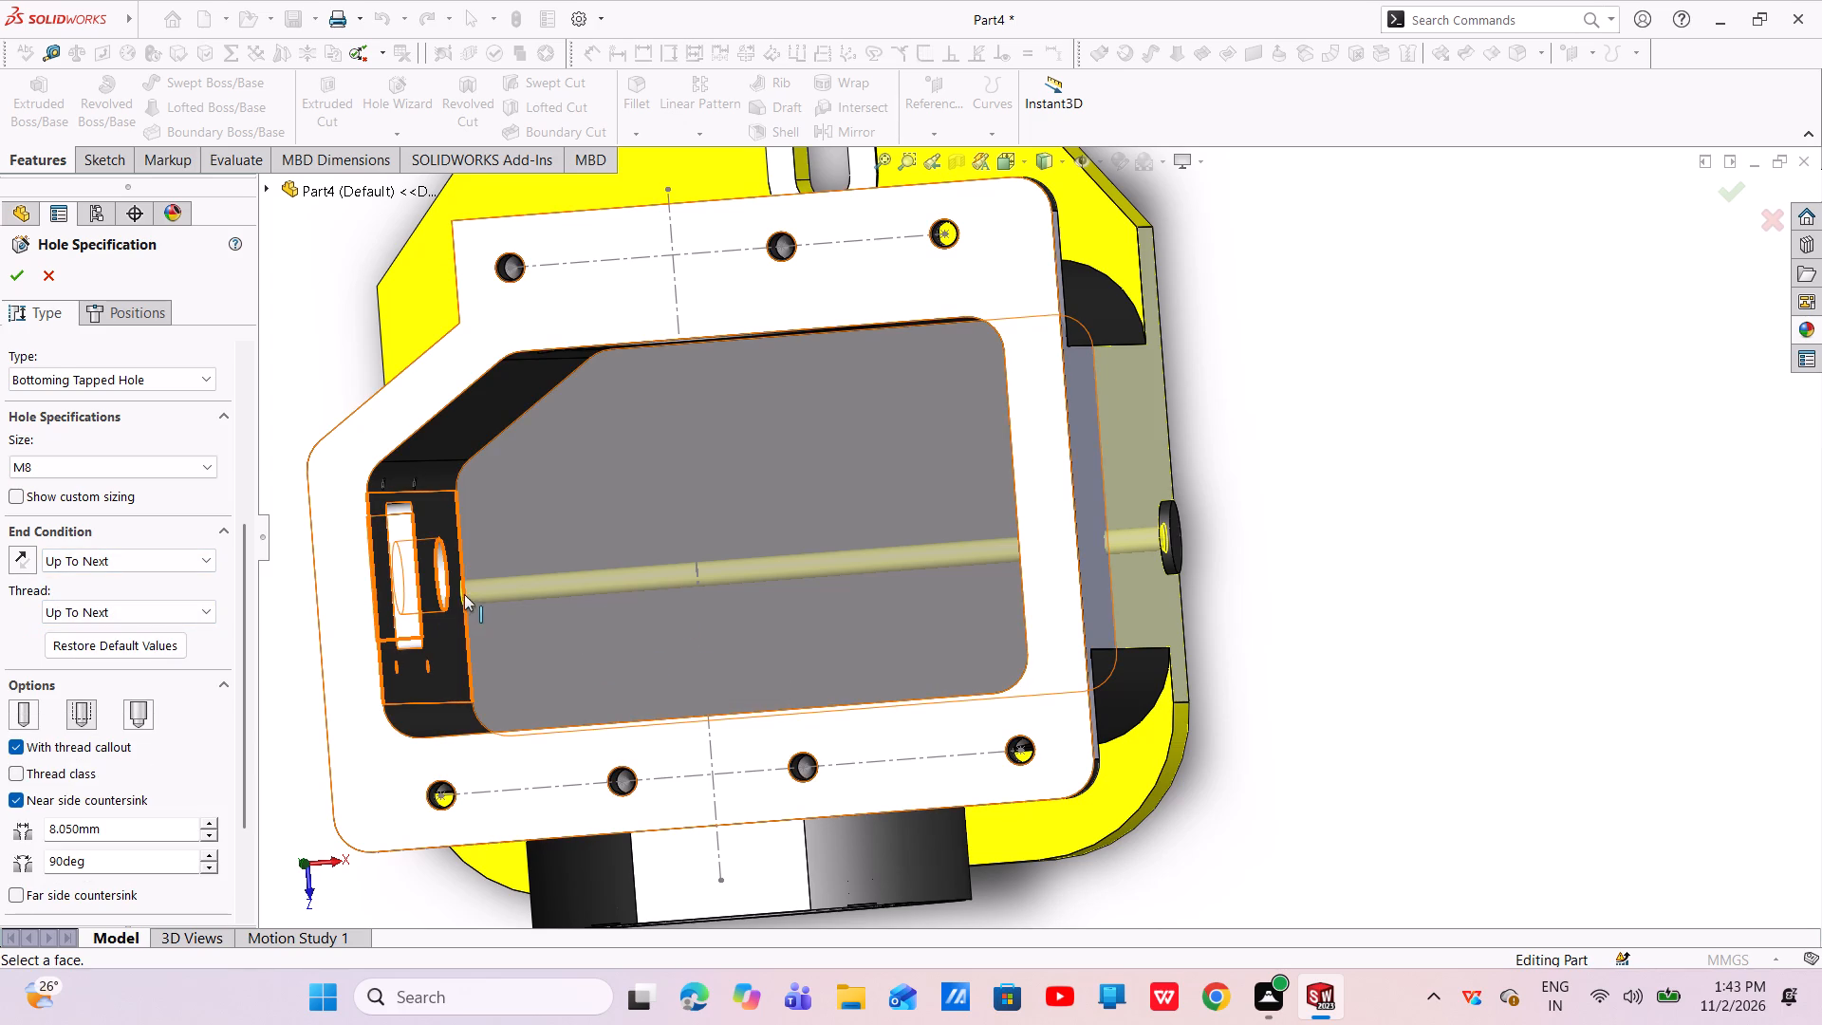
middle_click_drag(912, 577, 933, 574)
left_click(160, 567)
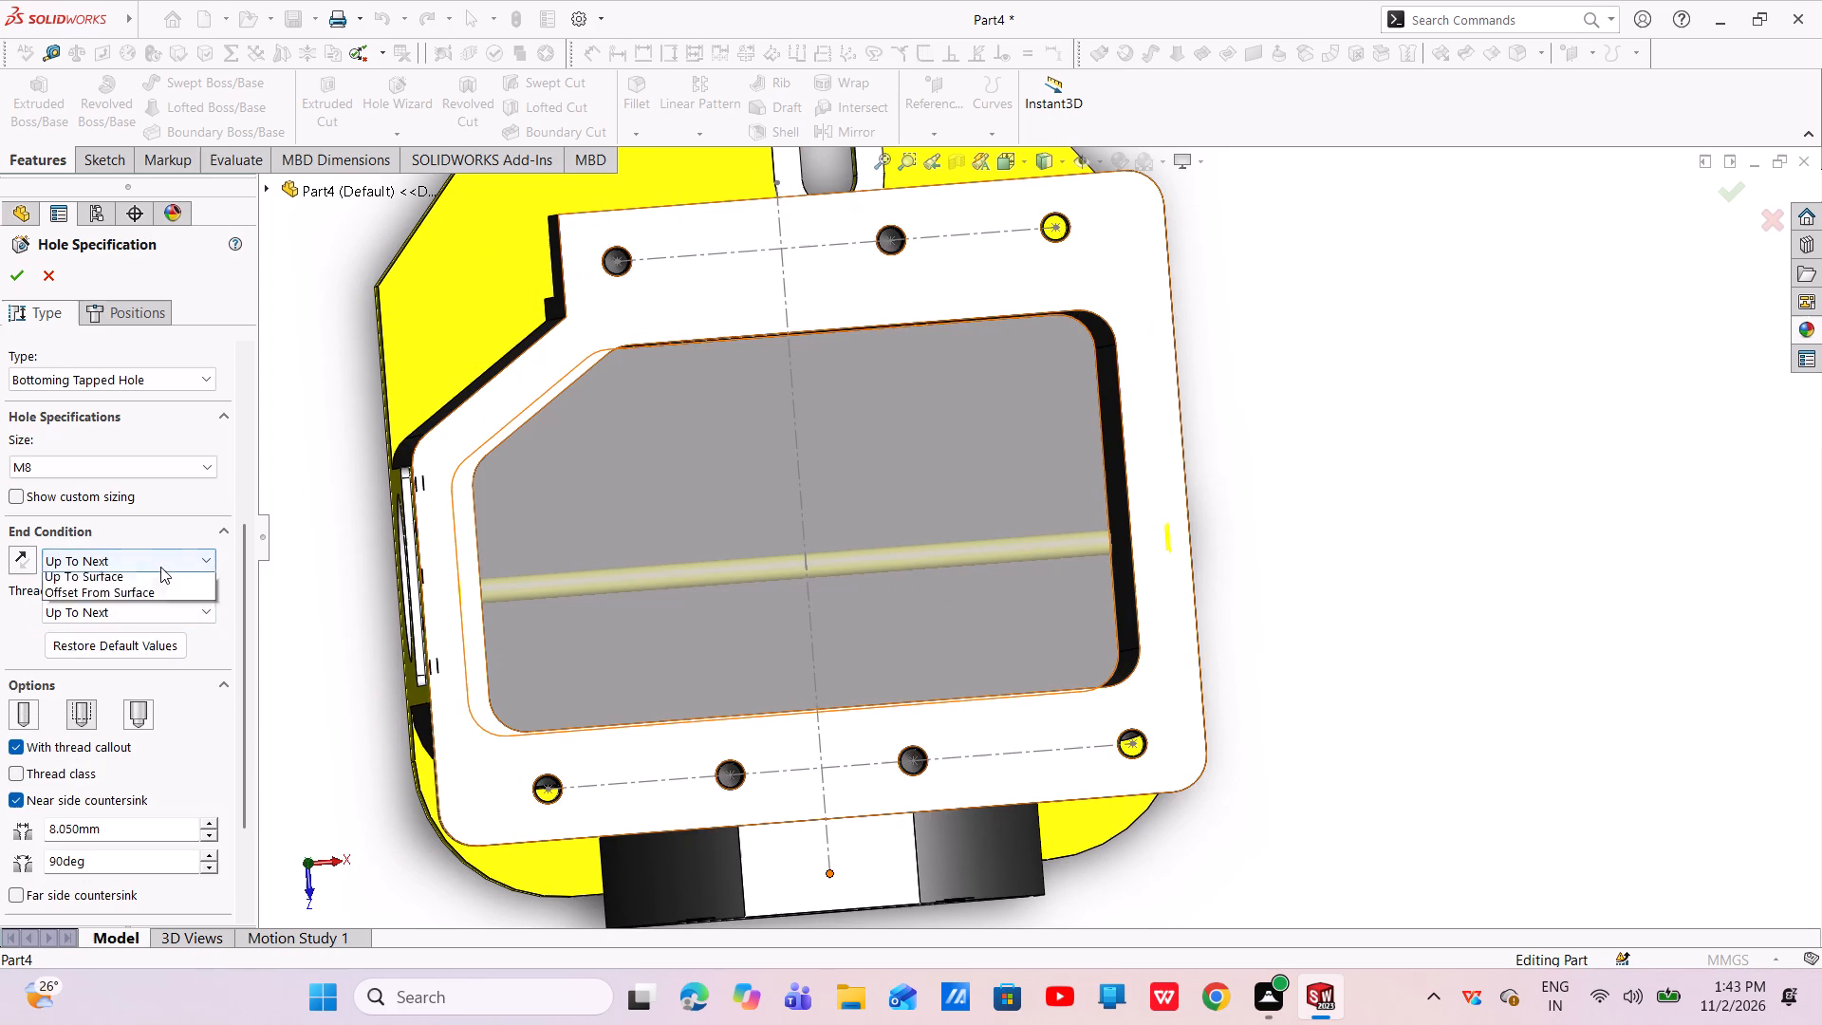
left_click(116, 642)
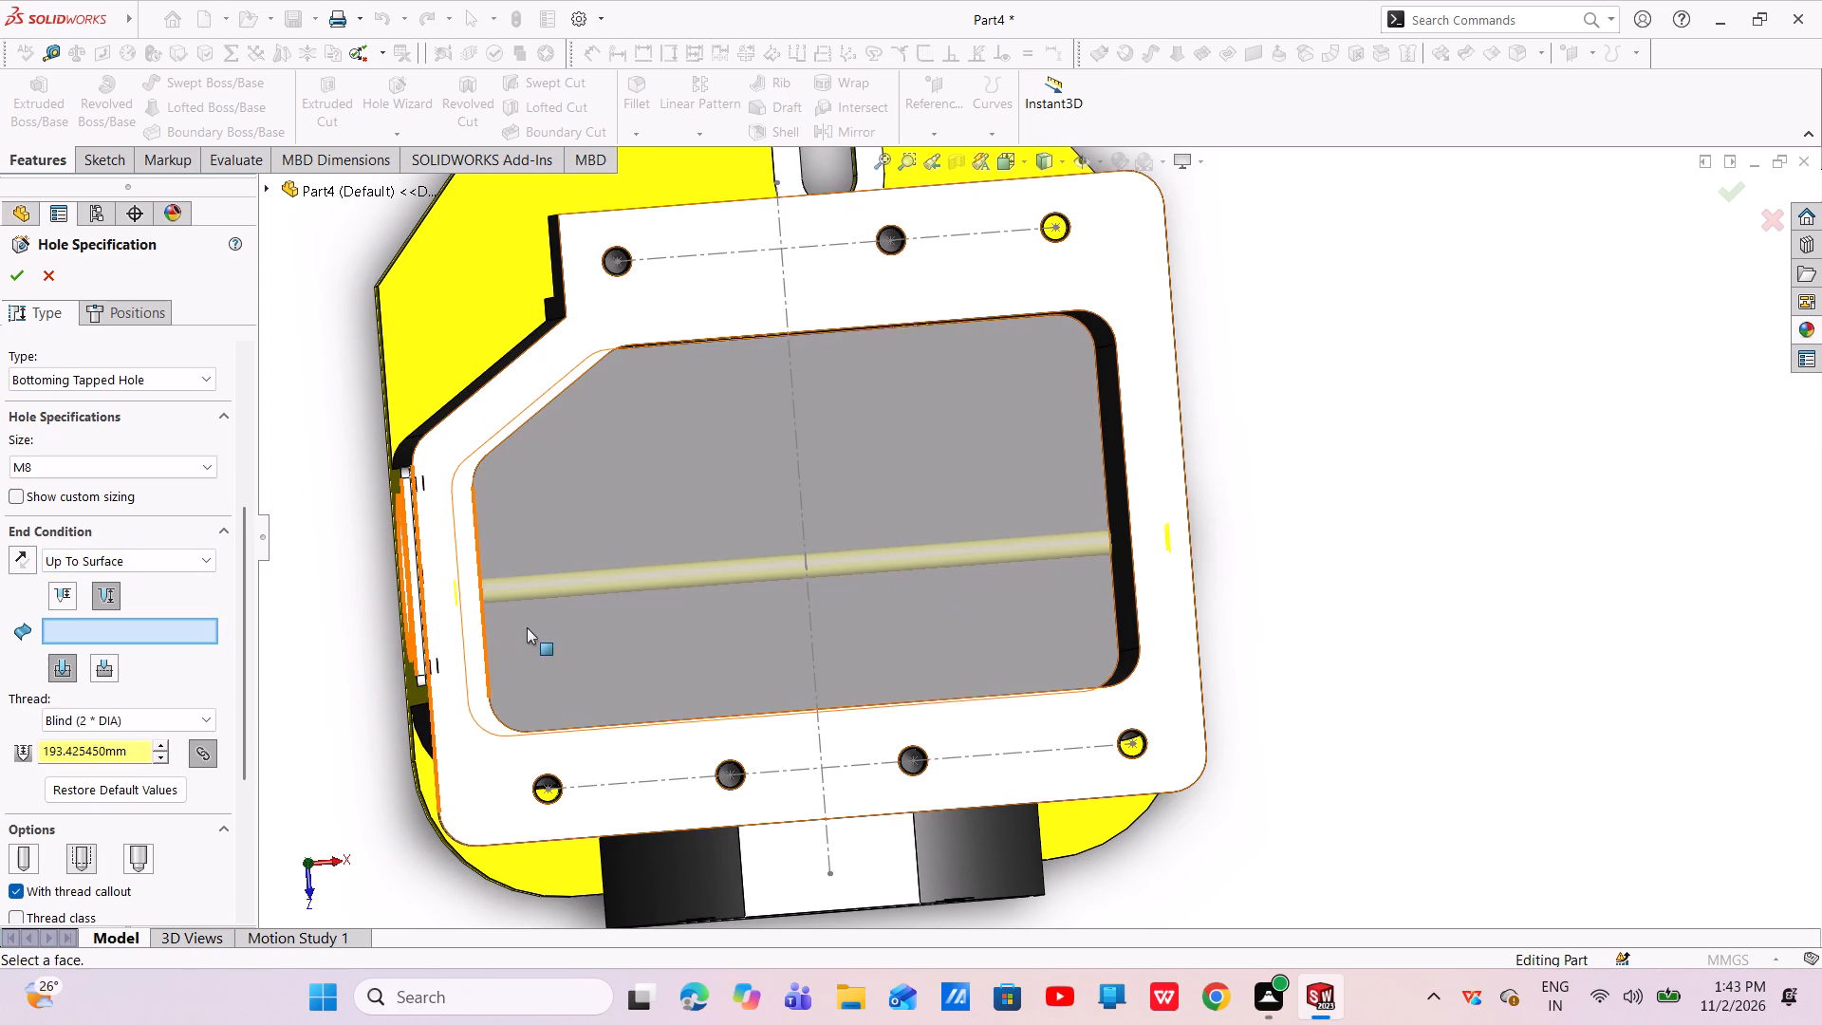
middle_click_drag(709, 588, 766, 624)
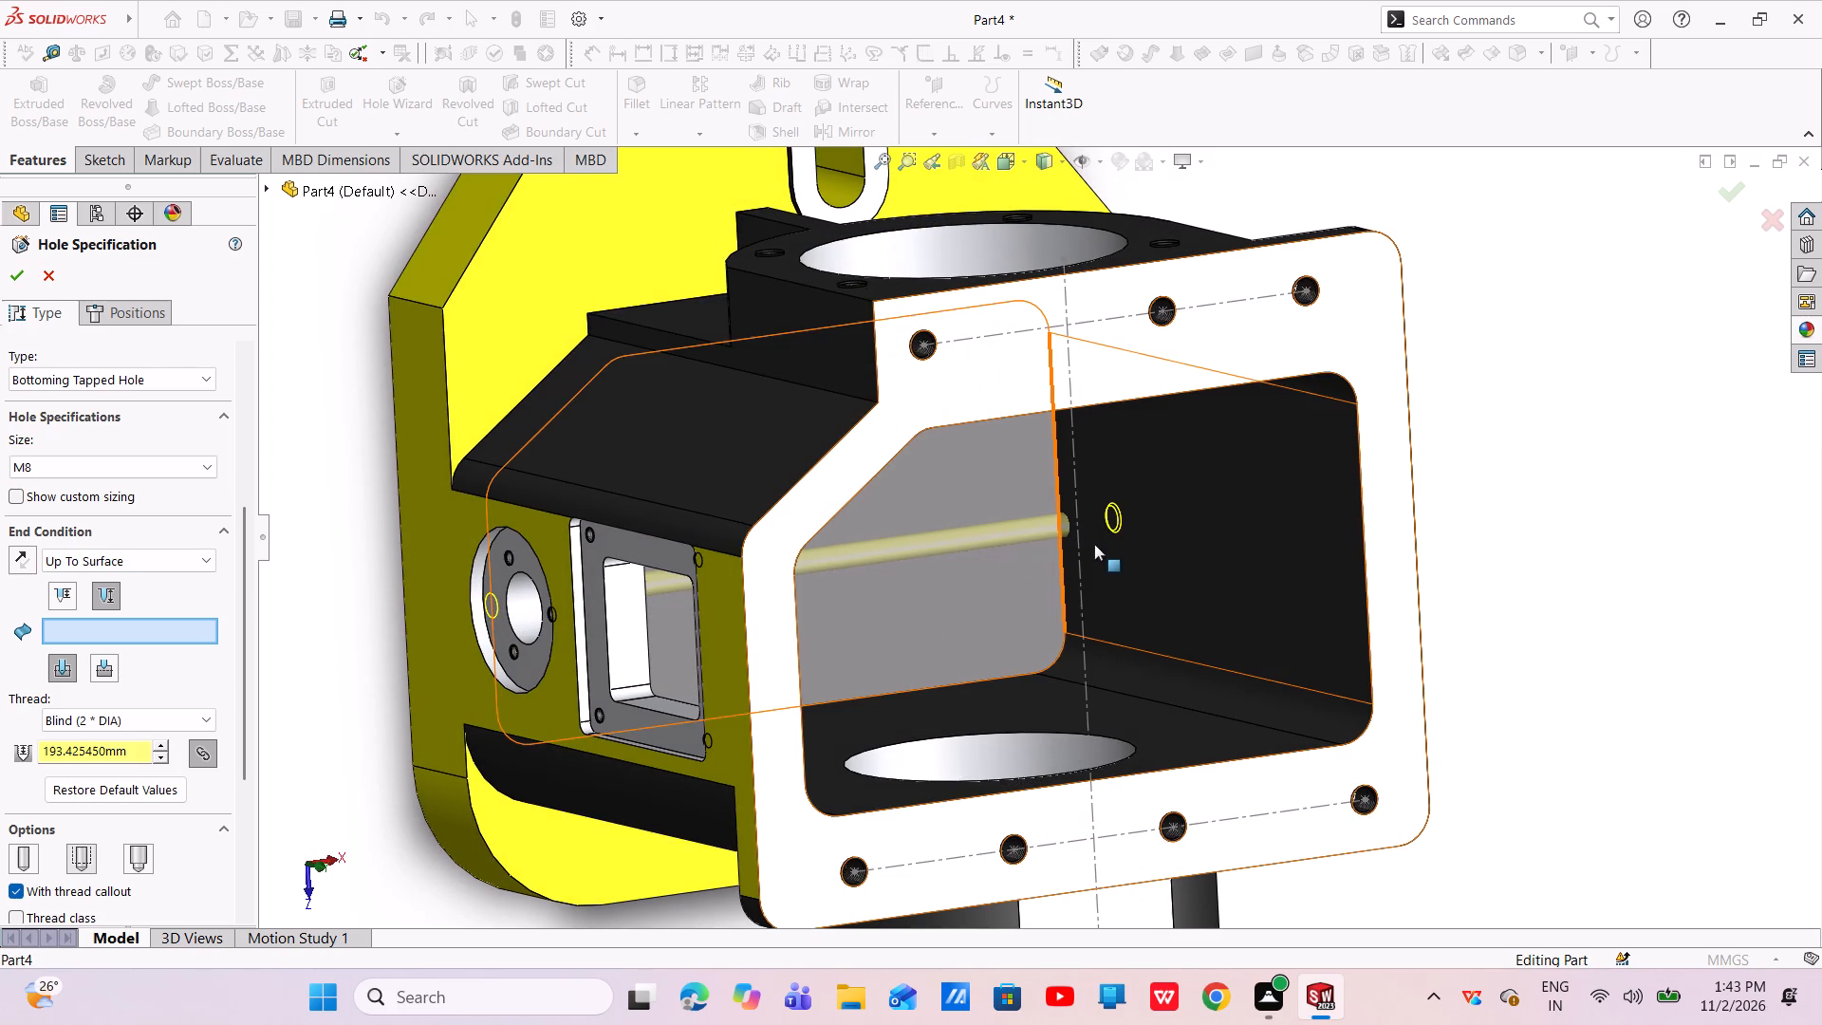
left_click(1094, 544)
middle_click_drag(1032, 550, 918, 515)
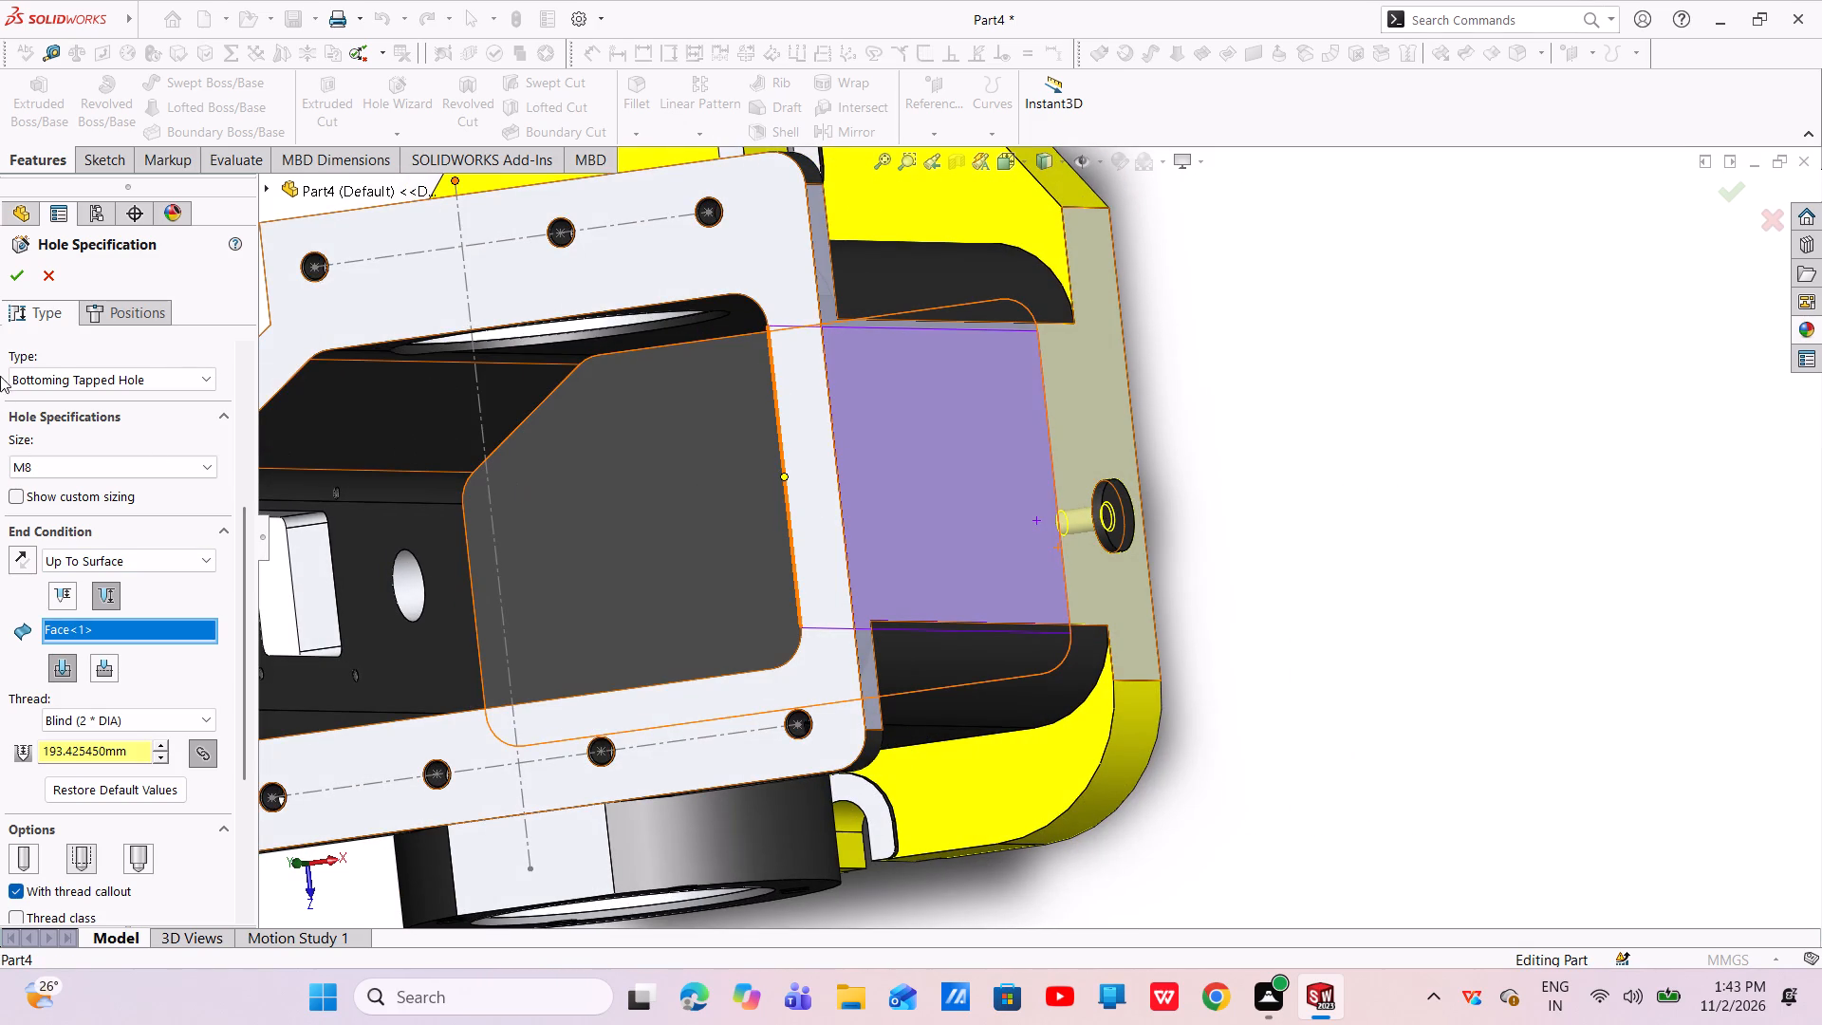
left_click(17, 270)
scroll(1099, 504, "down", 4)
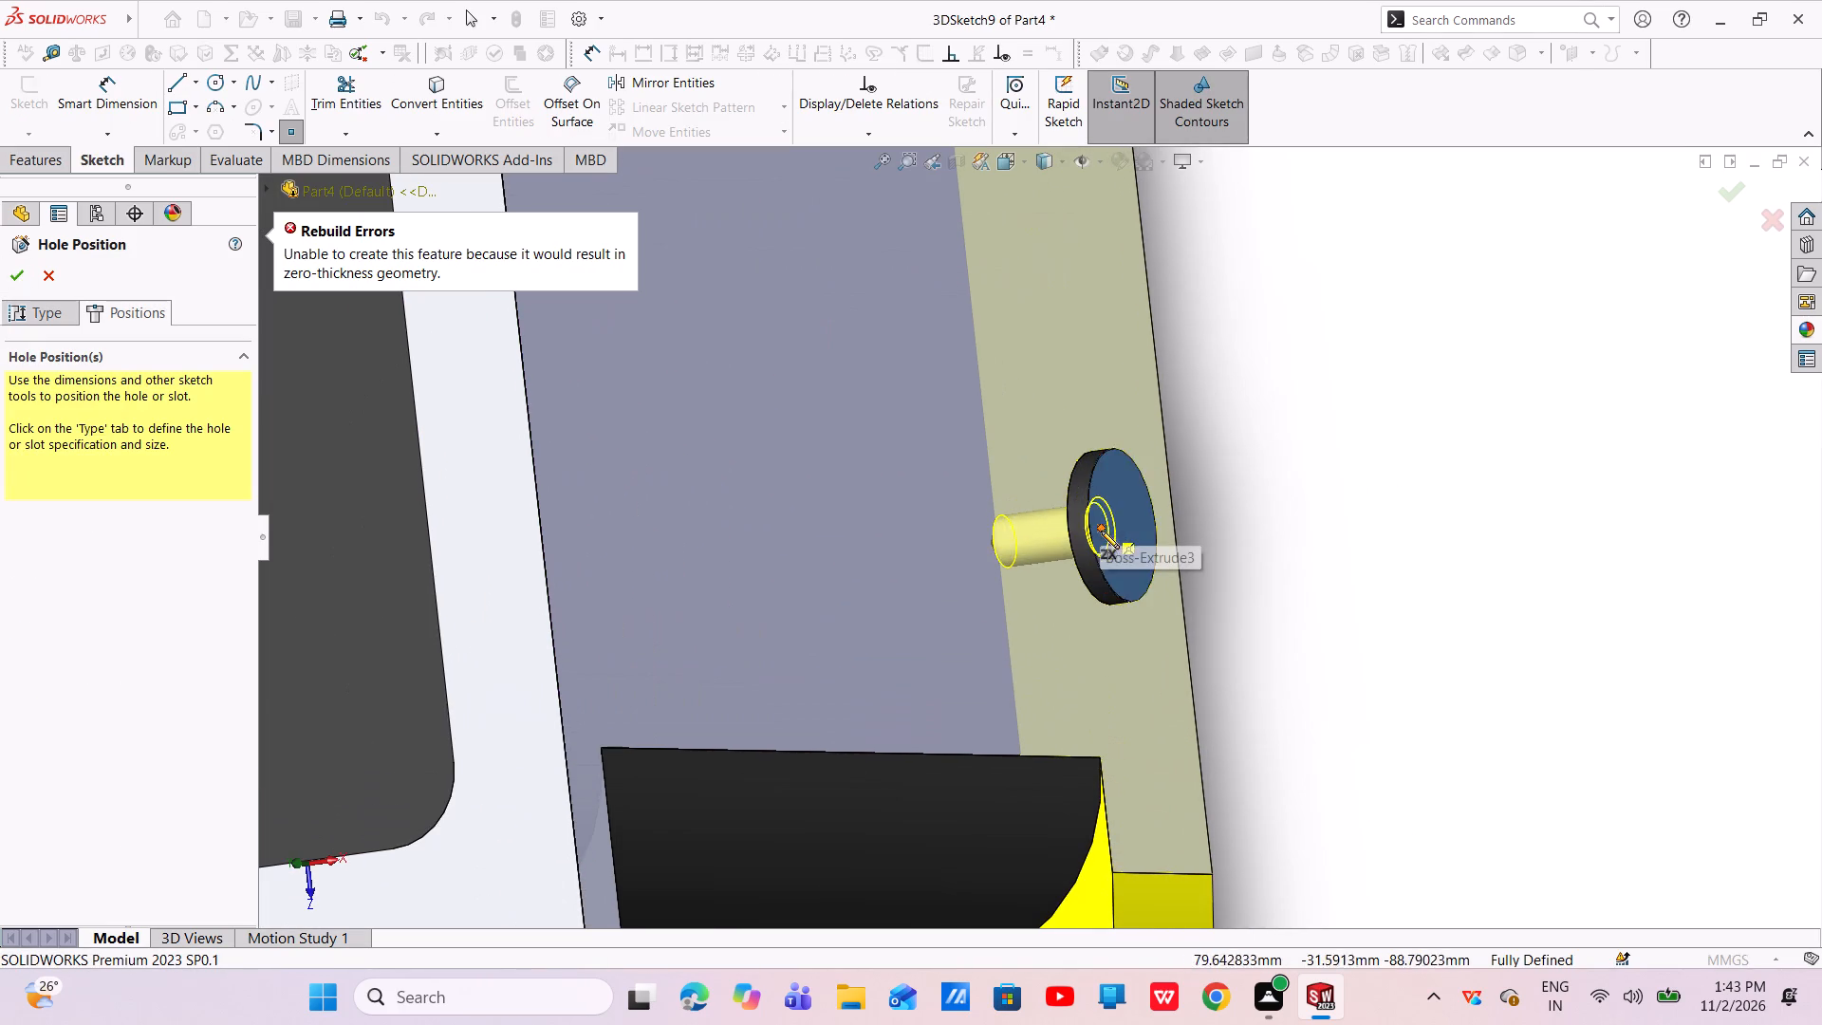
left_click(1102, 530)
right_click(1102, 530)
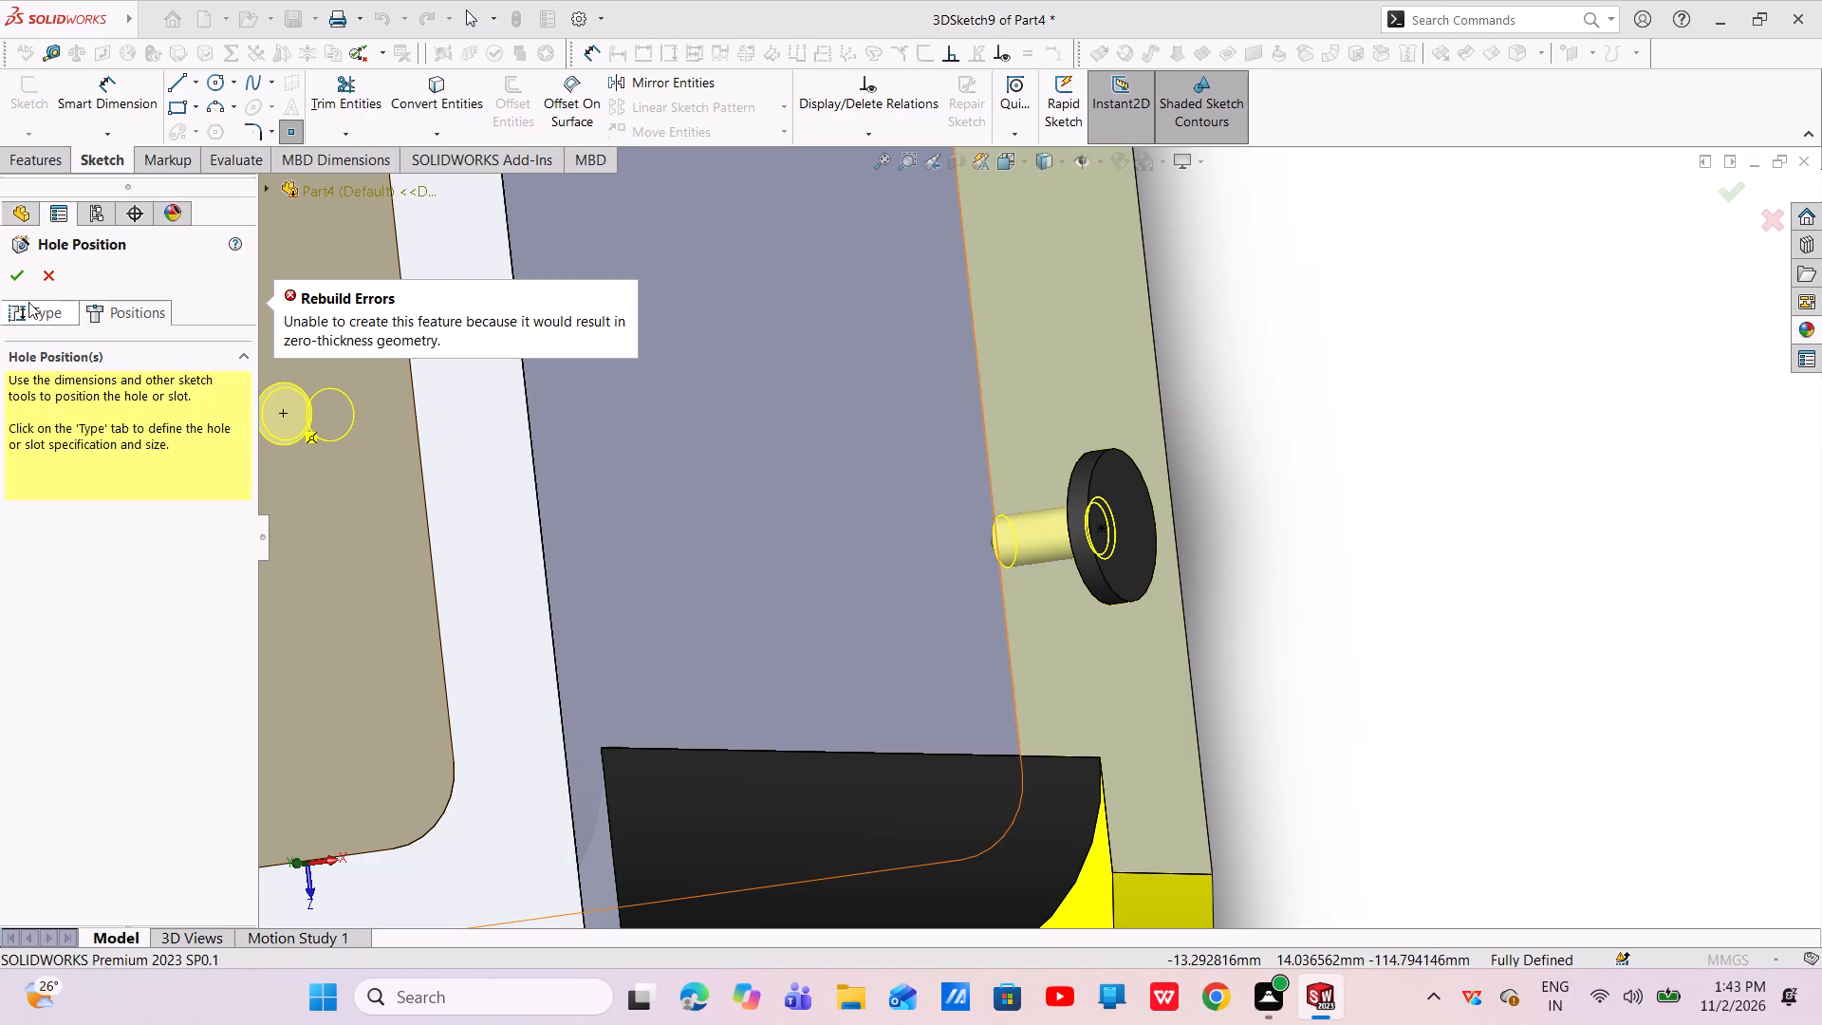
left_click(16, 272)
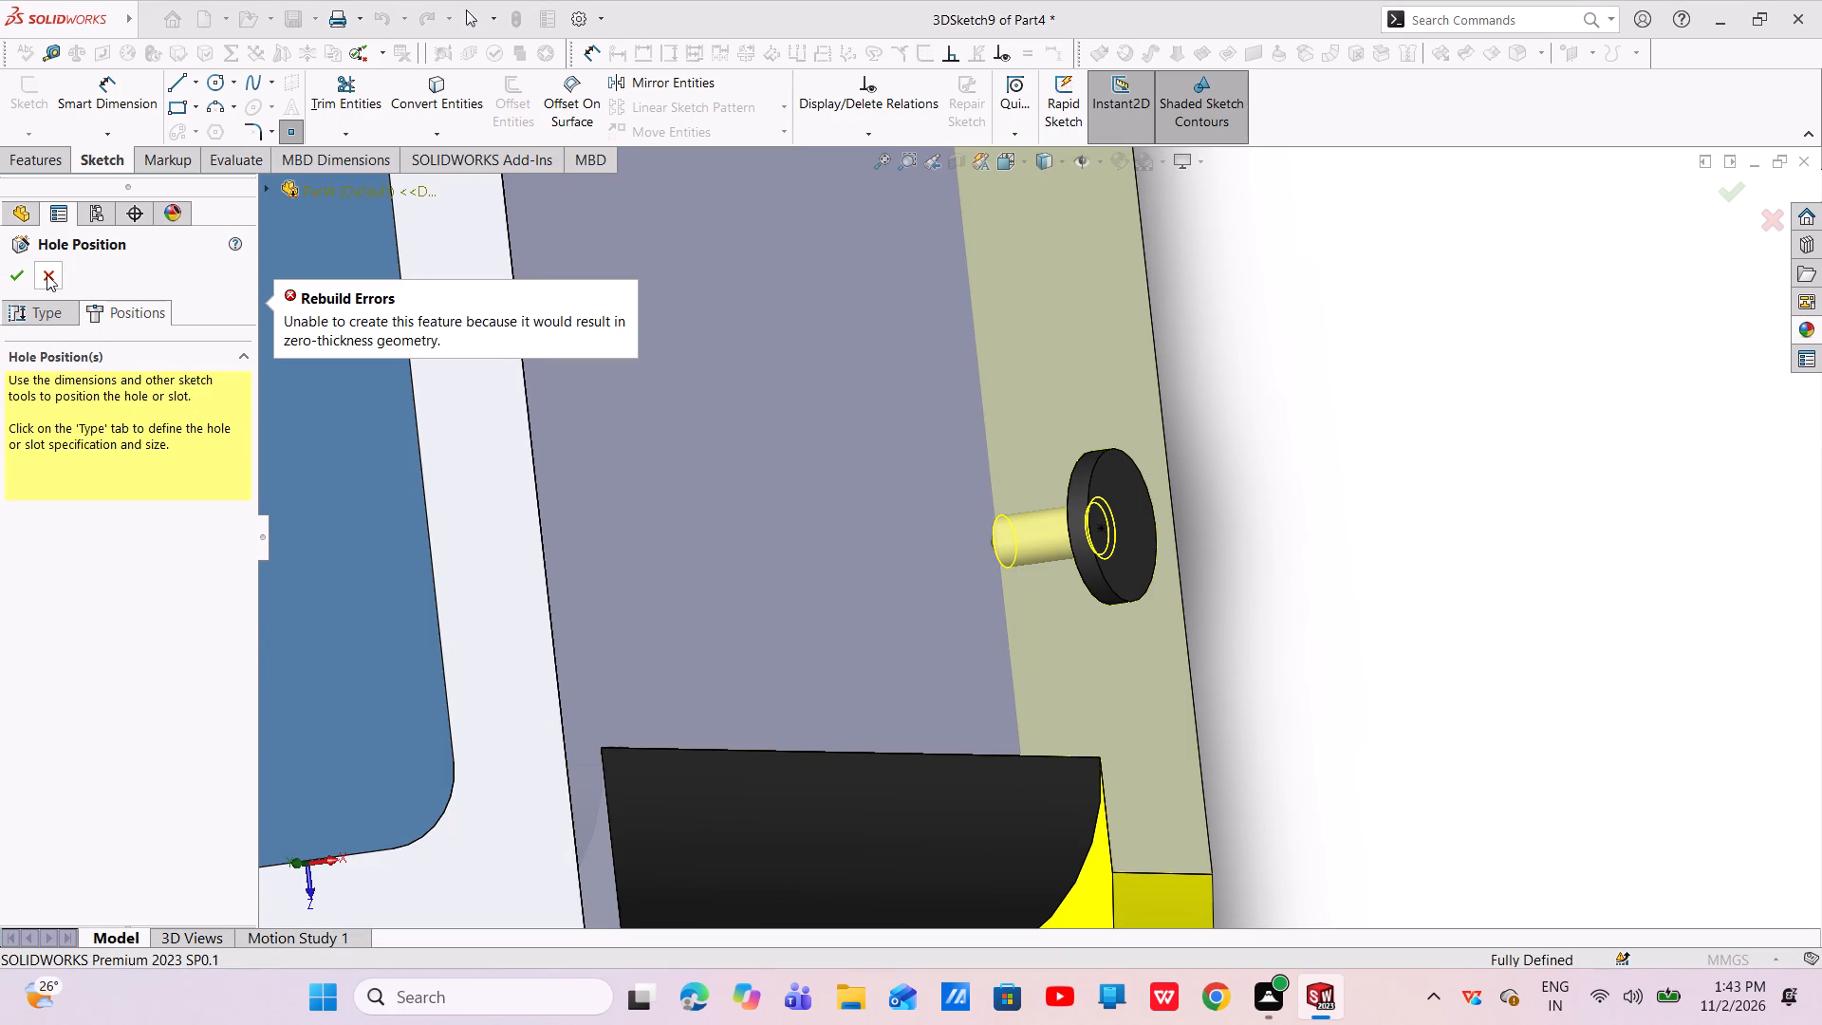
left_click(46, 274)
Examine how far the M8 tapped hole runs through the housing cavity and along its back wall.
middle_click_drag(1115, 580, 1223, 583)
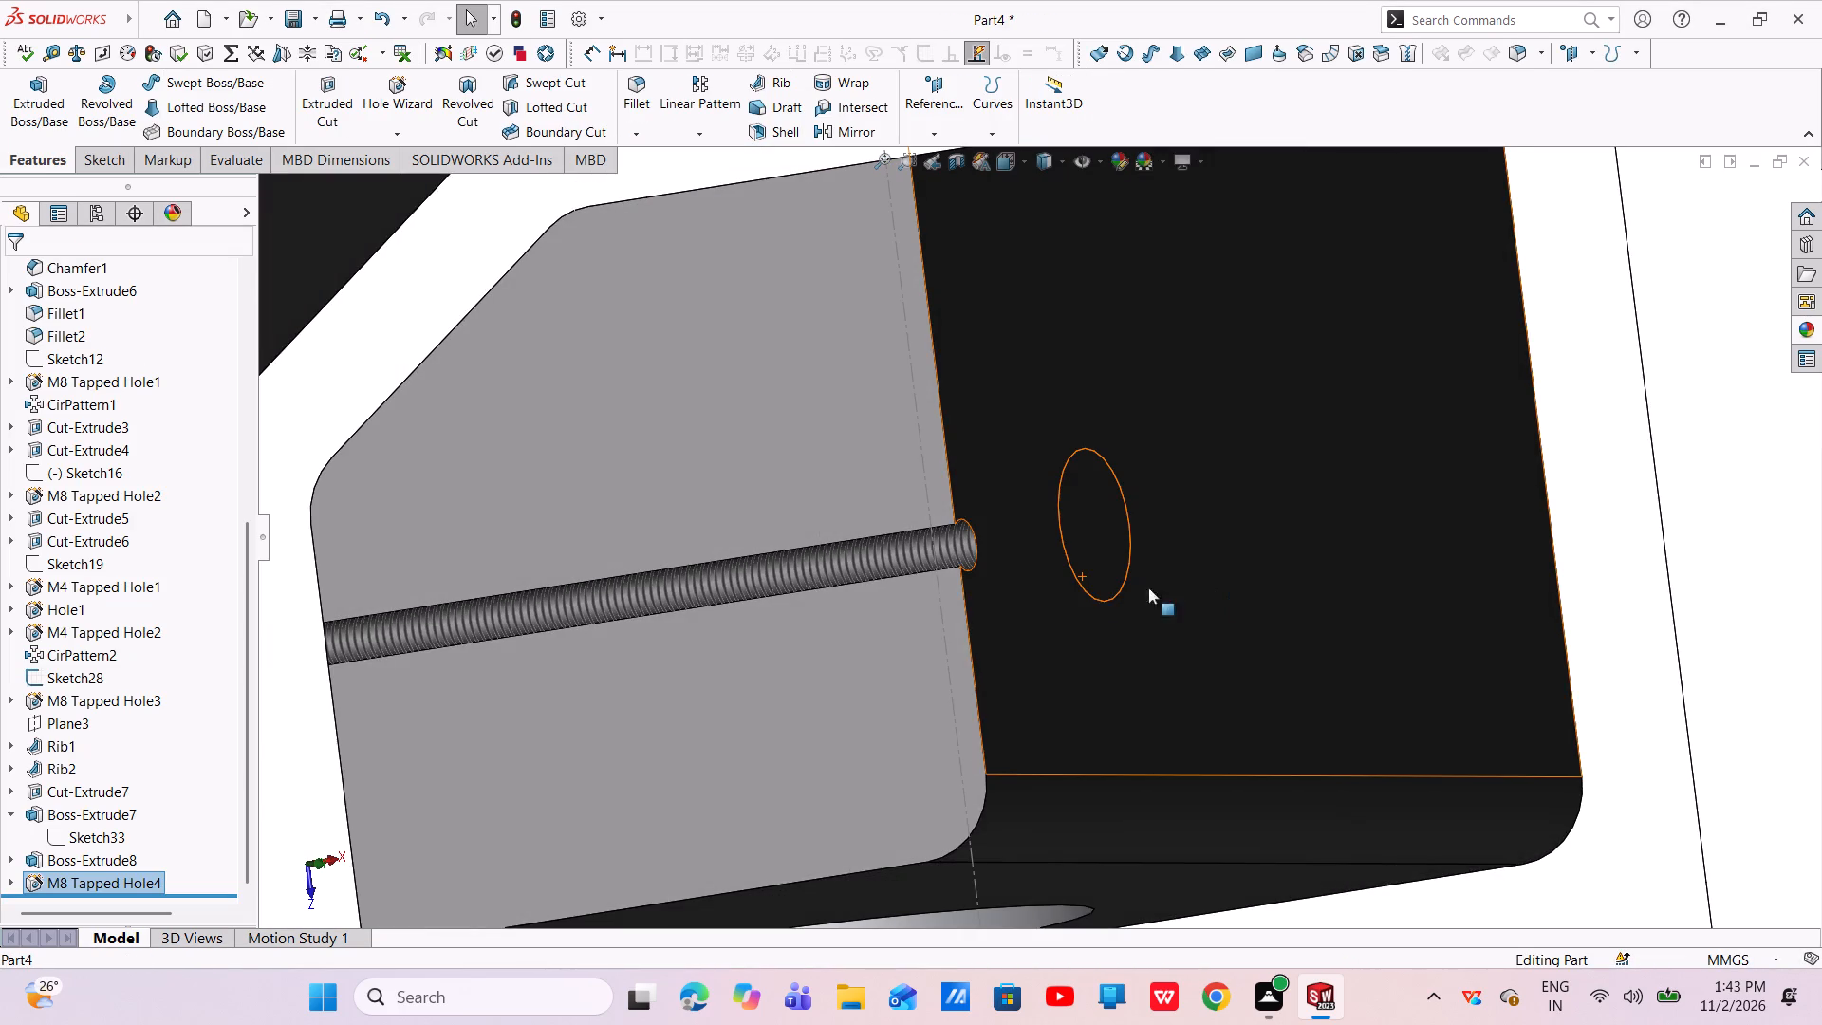
middle_click_drag(874, 553, 819, 627)
scroll(720, 609, "down", 5)
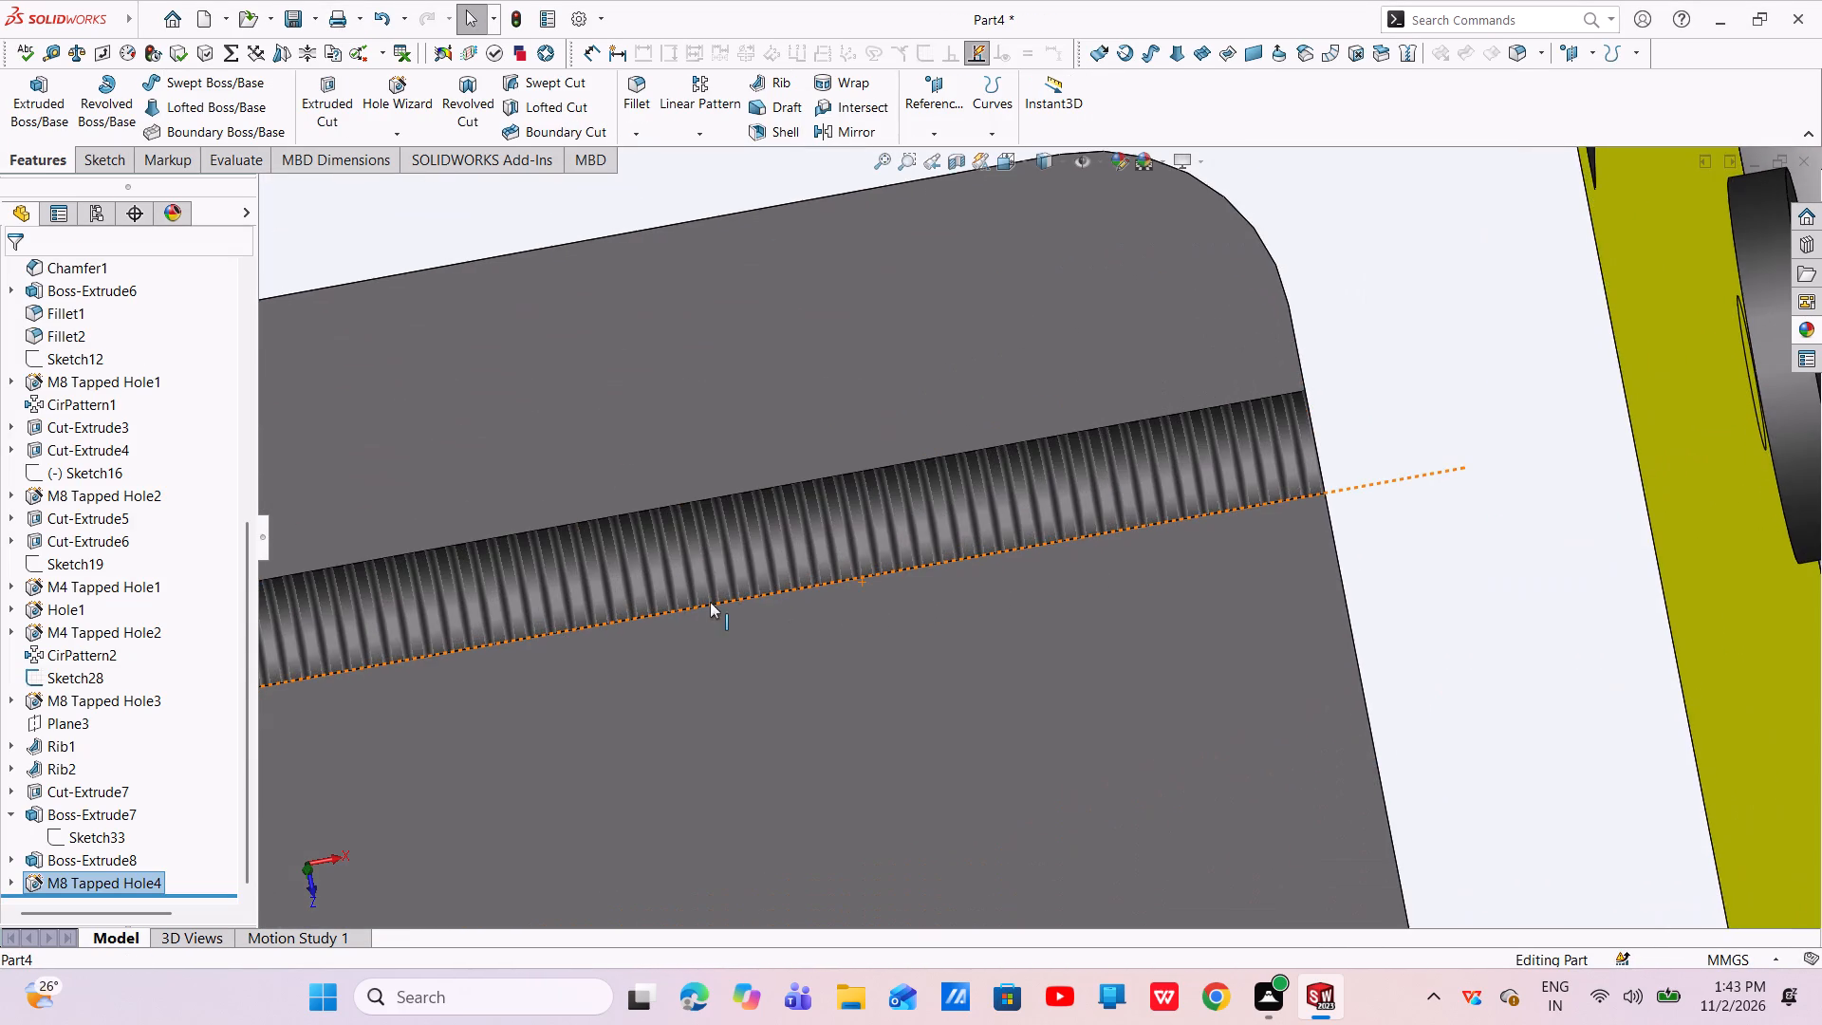
scroll(703, 539, "down", 4)
scroll(732, 612, "up", 2)
scroll(733, 612, "down", 1)
scroll(733, 612, "up", 11)
middle_click_drag(738, 589, 834, 529)
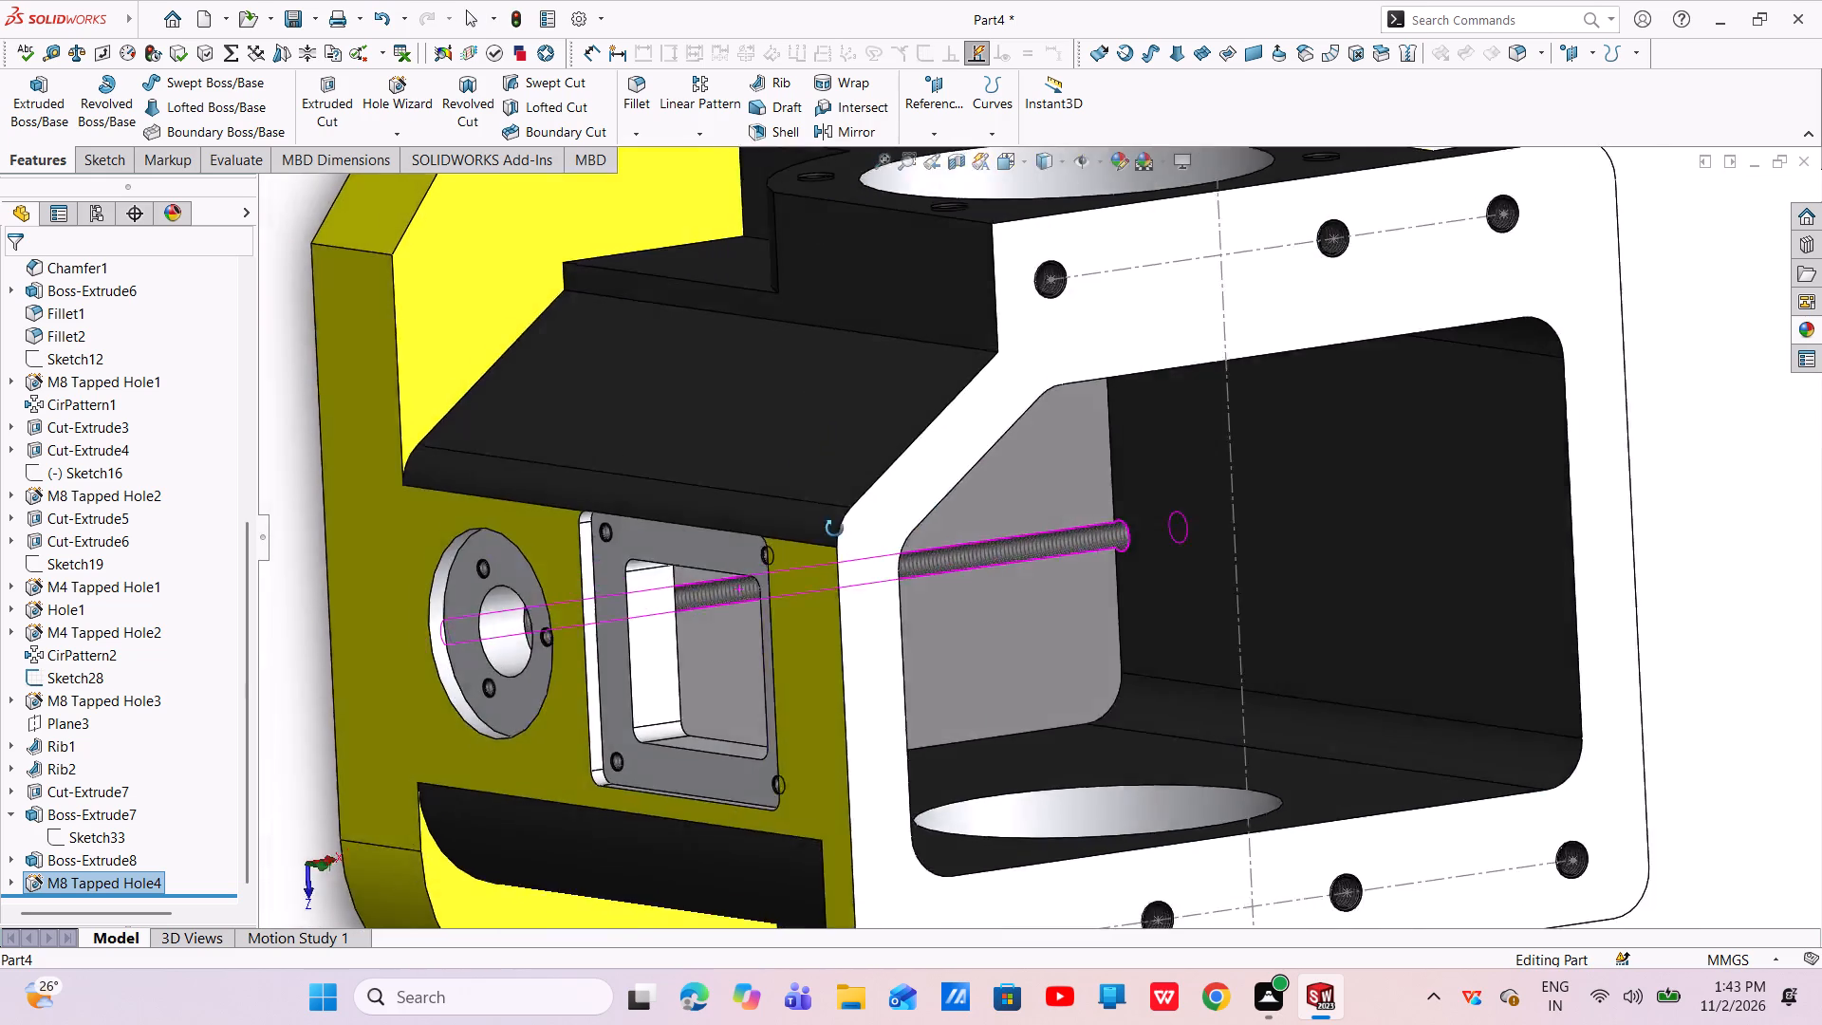
middle_click_drag(834, 529, 923, 530)
middle_click_drag(776, 593, 658, 568)
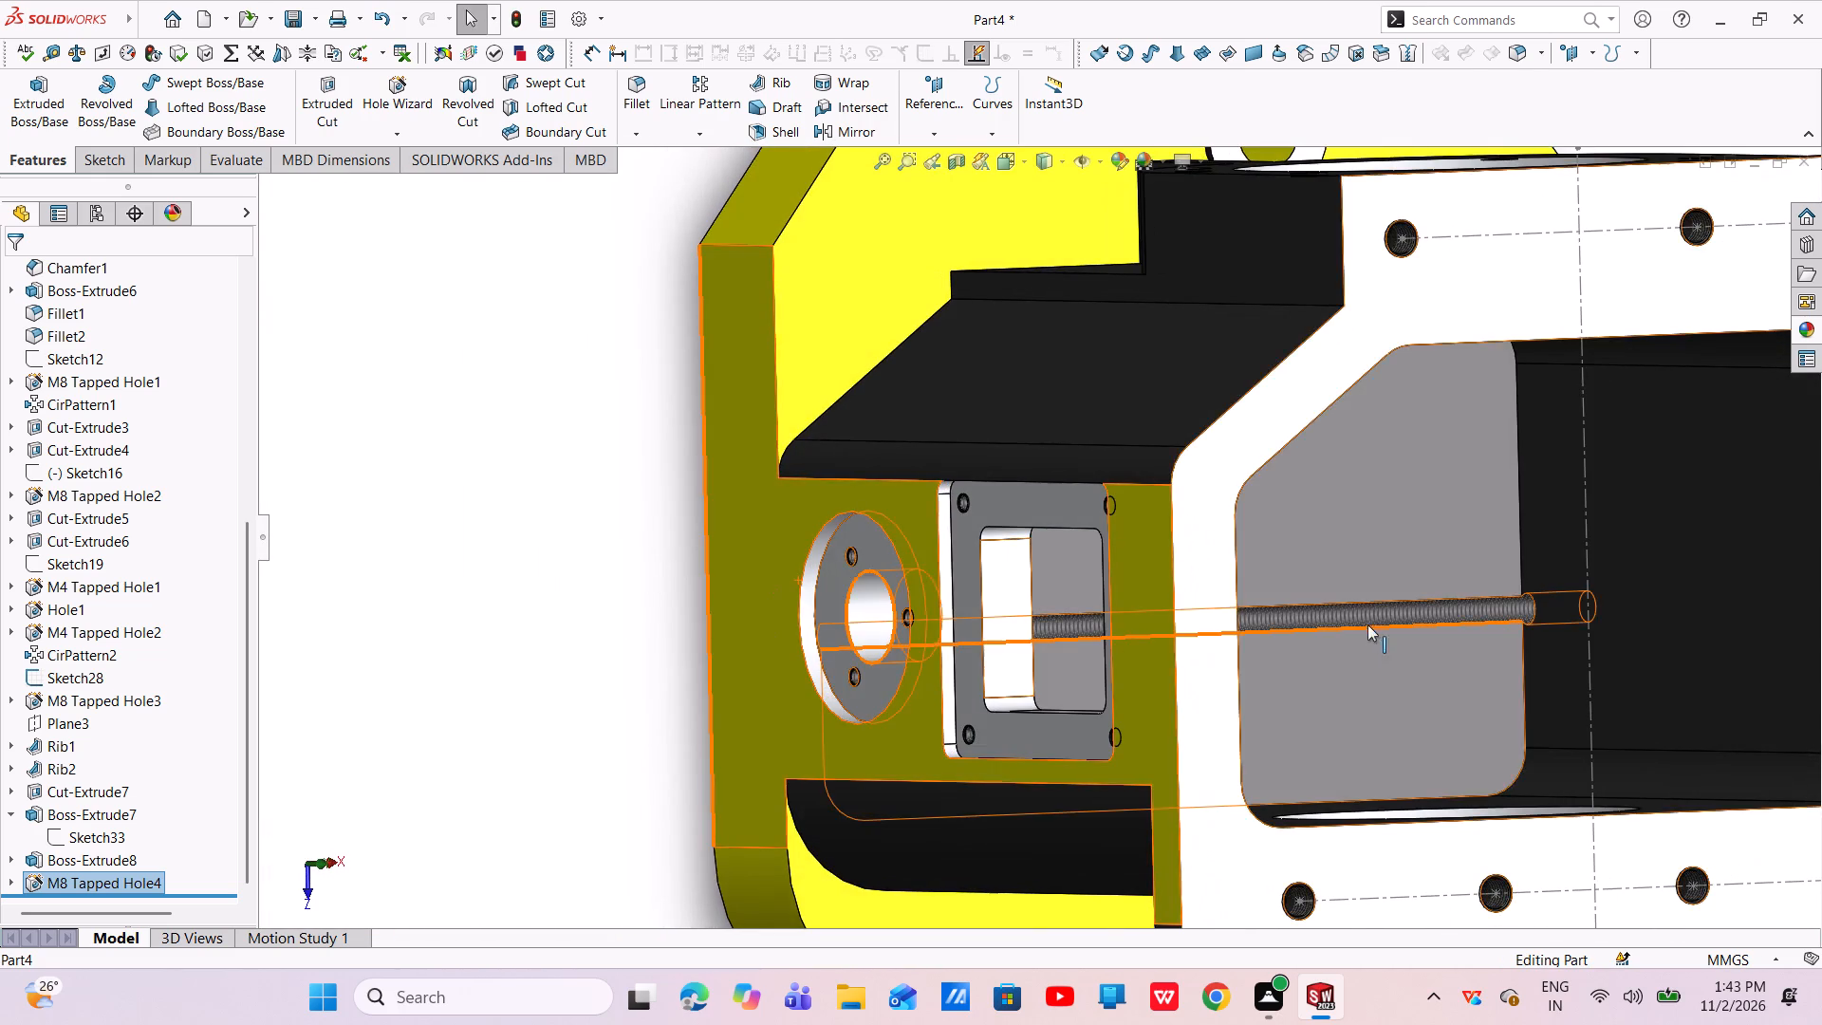
scroll(1363, 622, "up", 3)
middle_click_drag(1333, 597, 1238, 566)
scroll(59, 756, "down", 6)
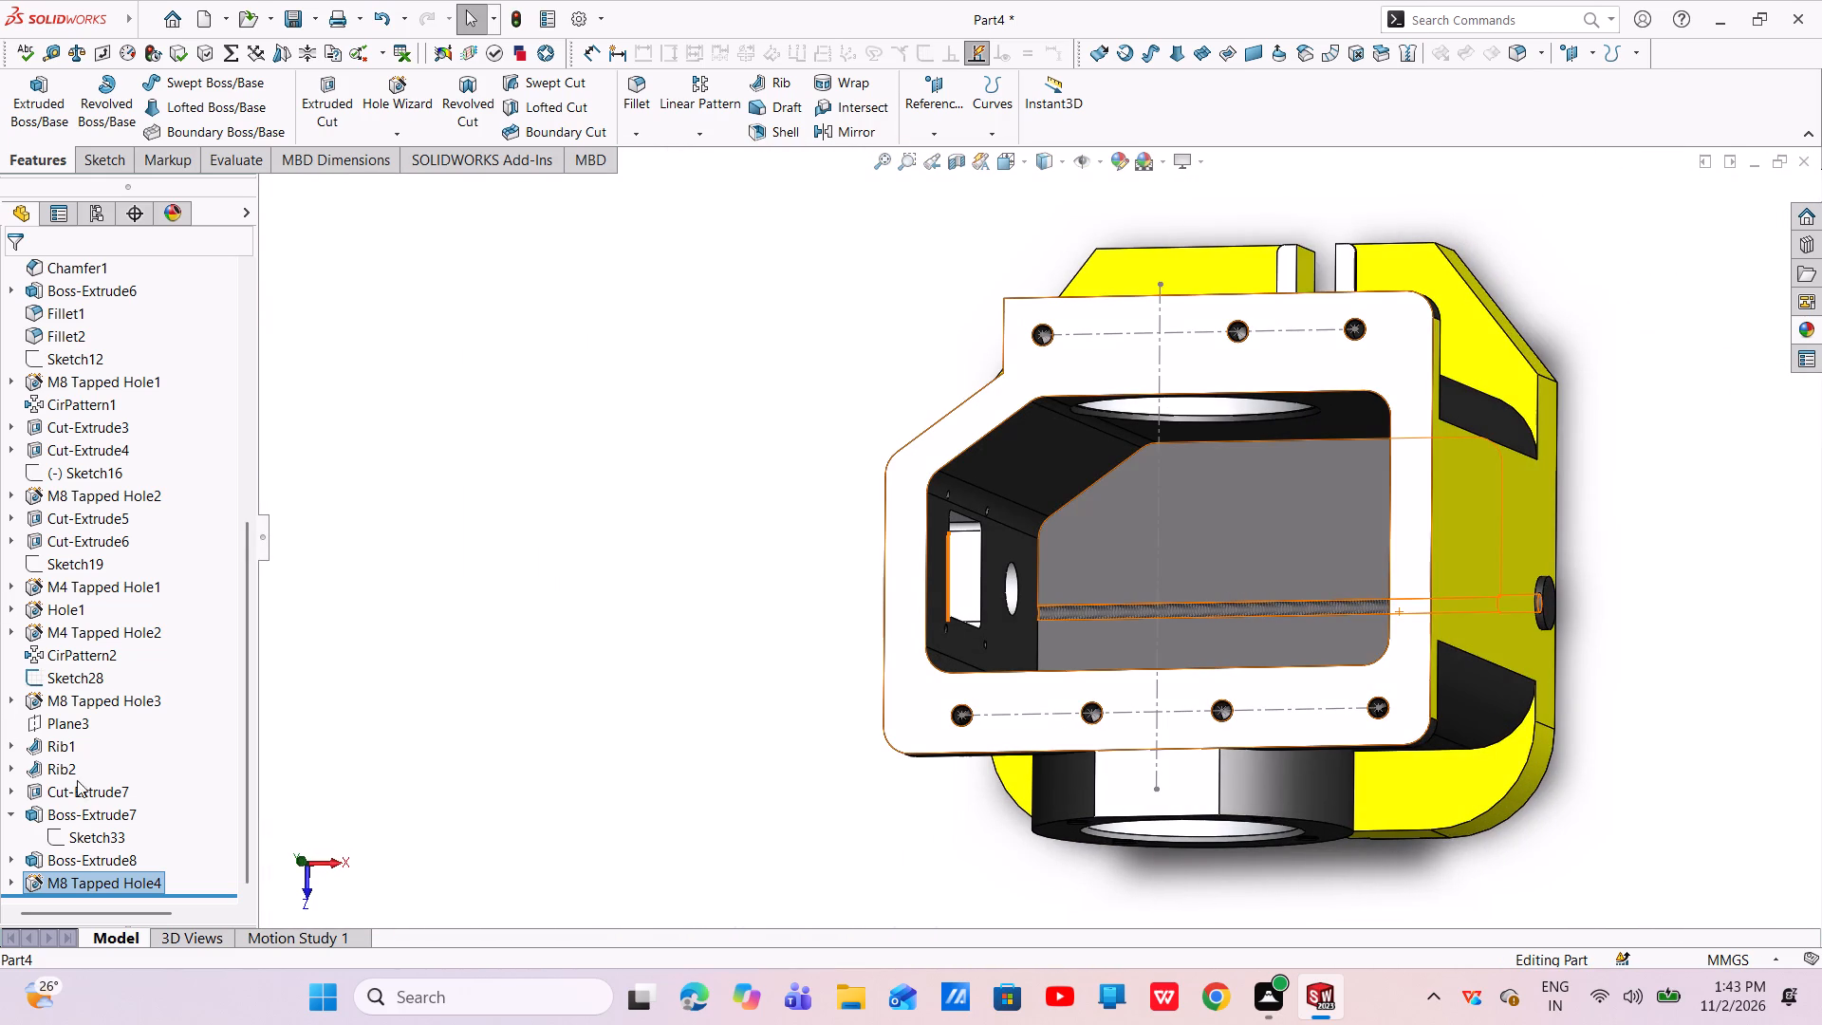
Examine the thread and profile sketch belonging to the side boss's M8 tapped hole and the options available for them.
left_click(25, 884)
left_click(70, 854)
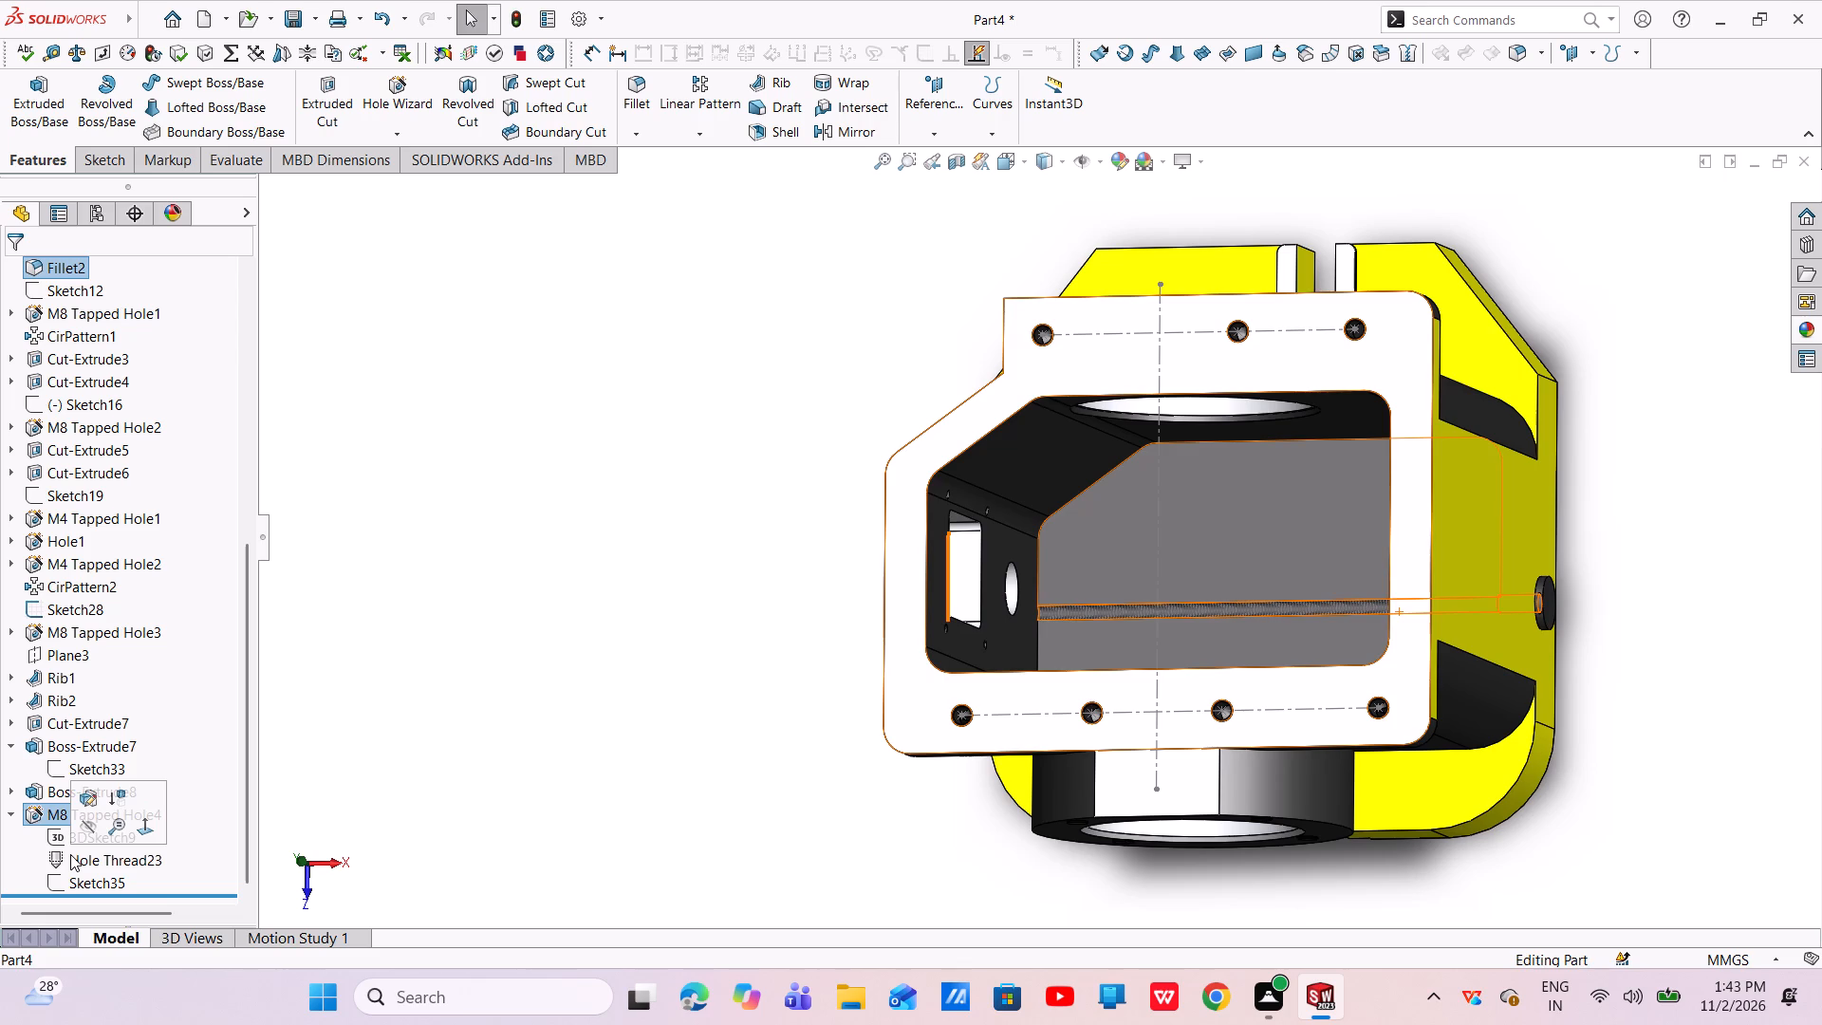
right_click(70, 855)
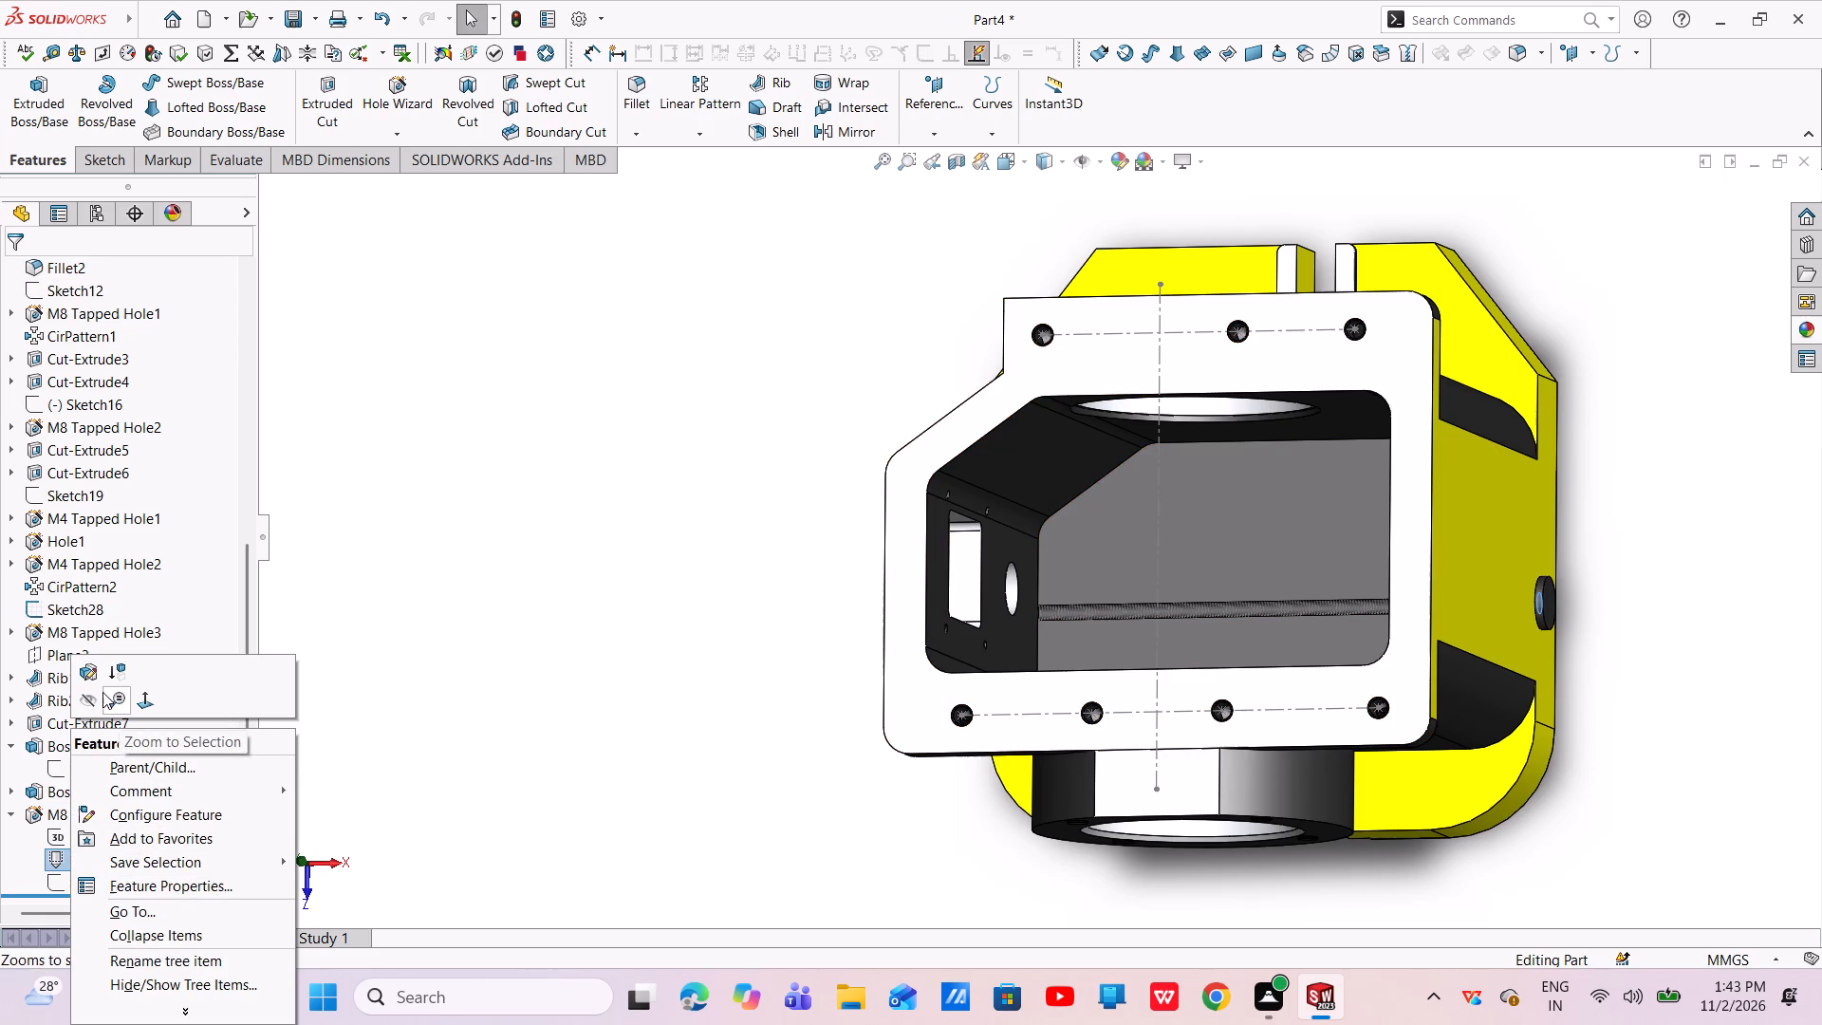
left_click(60, 868)
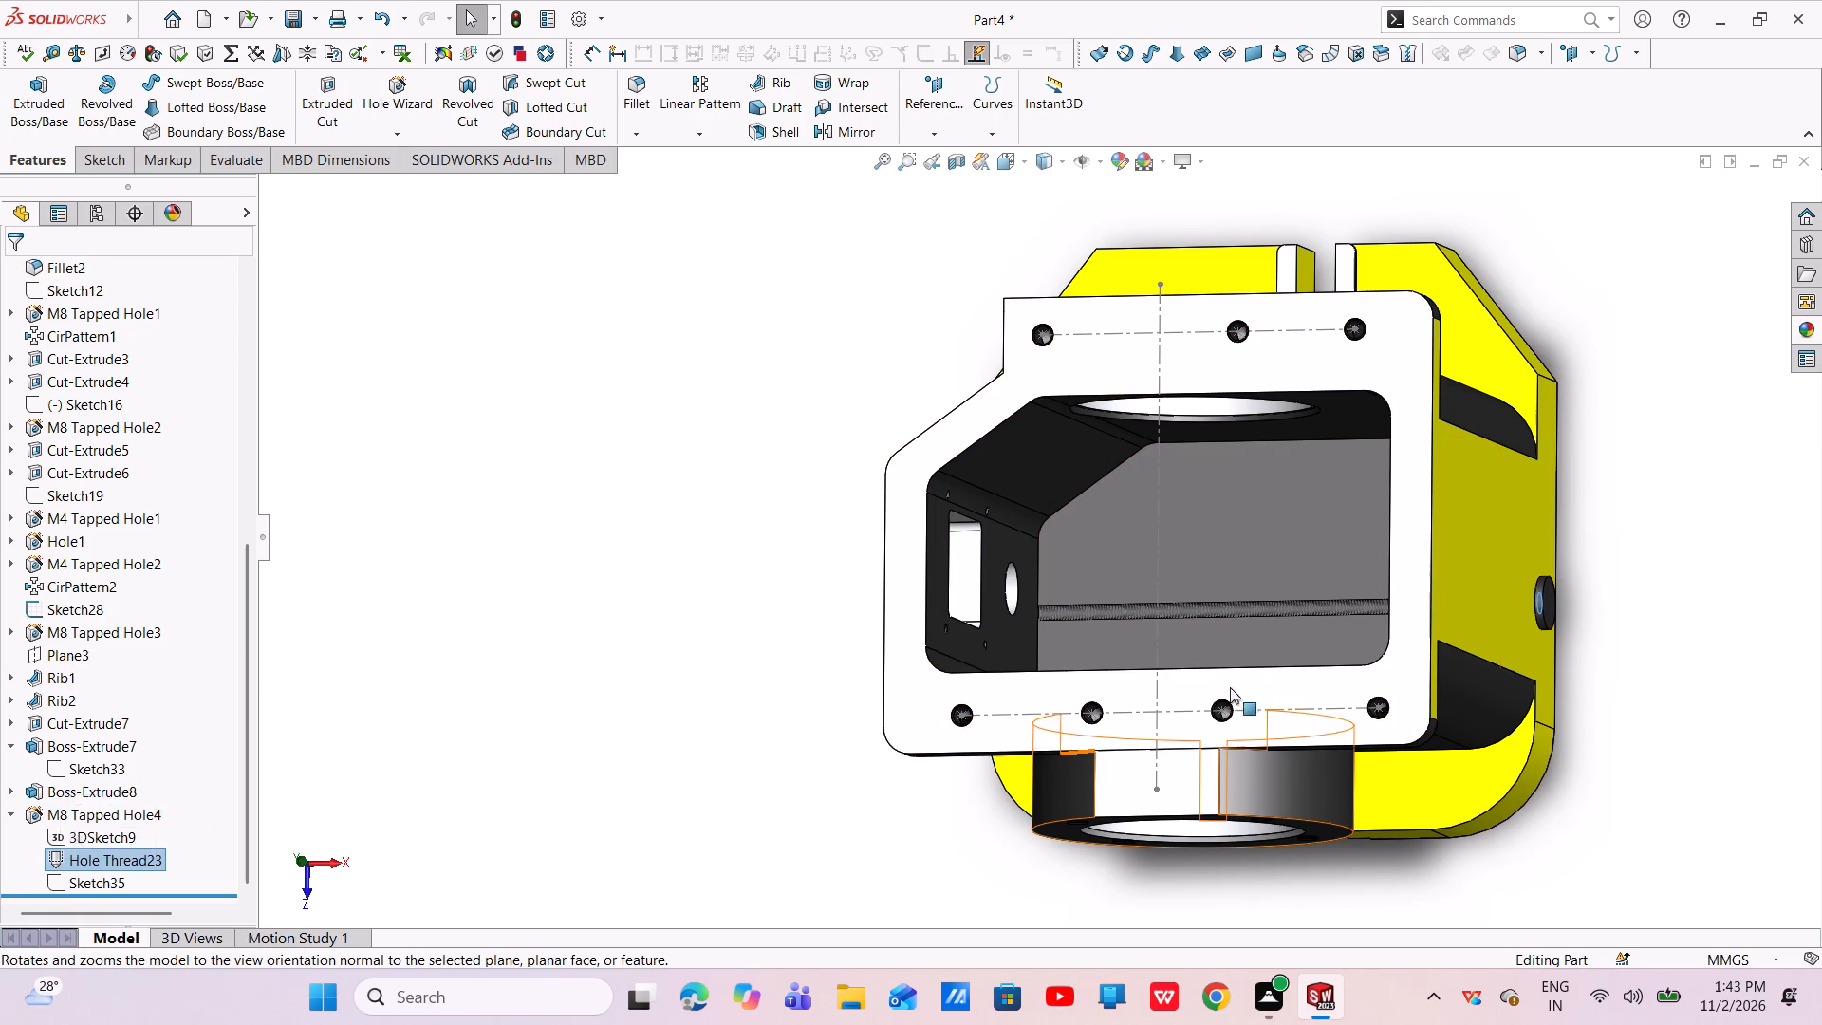
right_click(152, 854)
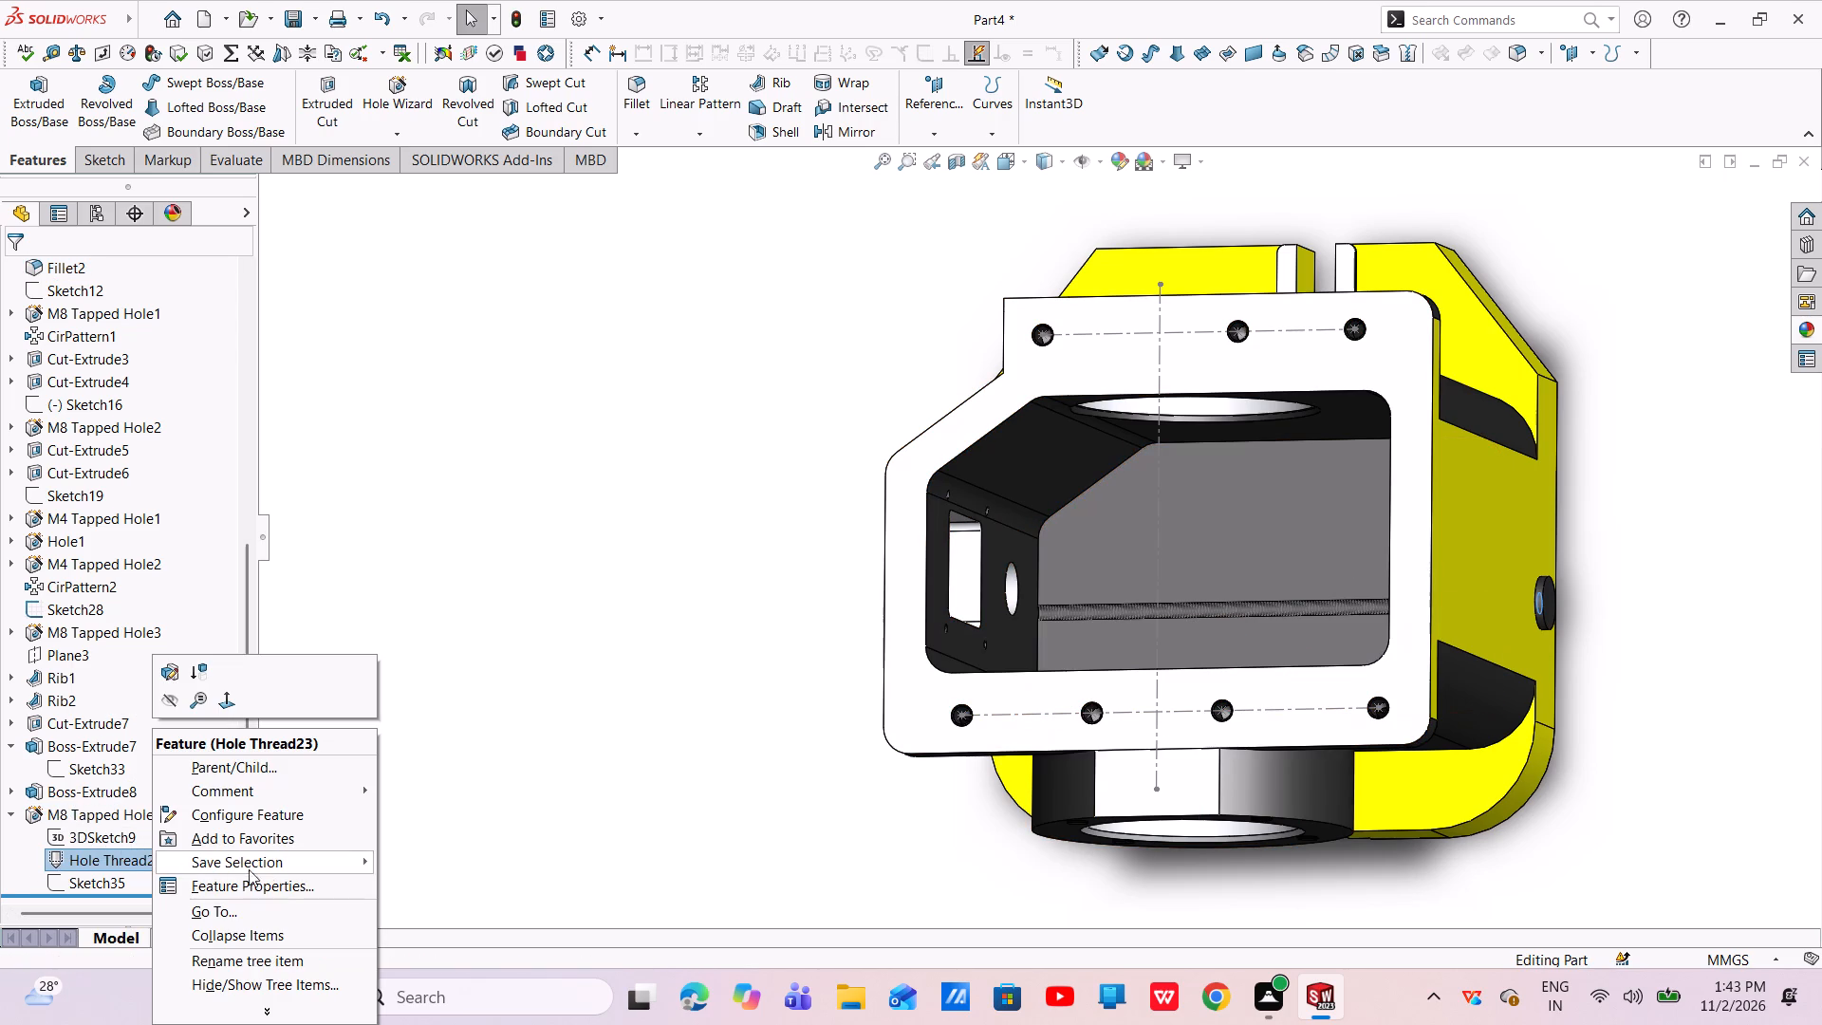
scroll(268, 874, "down", 5)
left_click(549, 830)
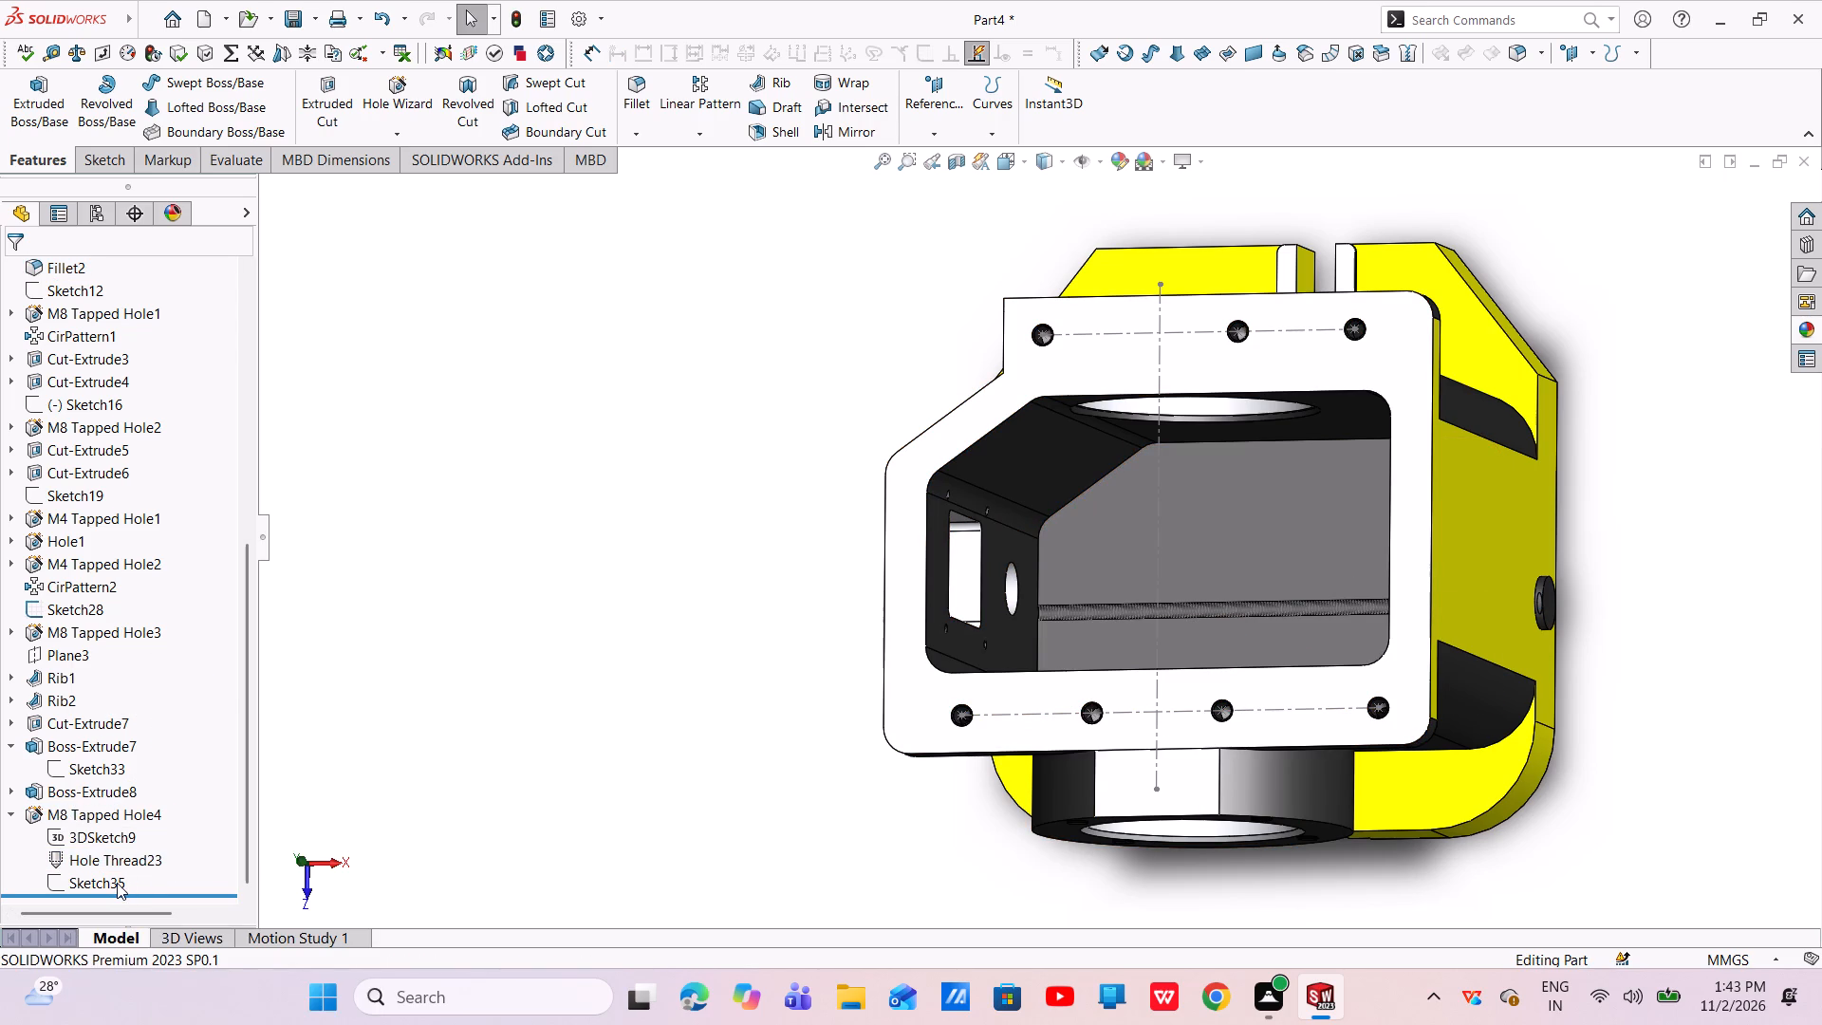
left_click(117, 883)
right_click(117, 883)
left_click(472, 834)
left_click(109, 879)
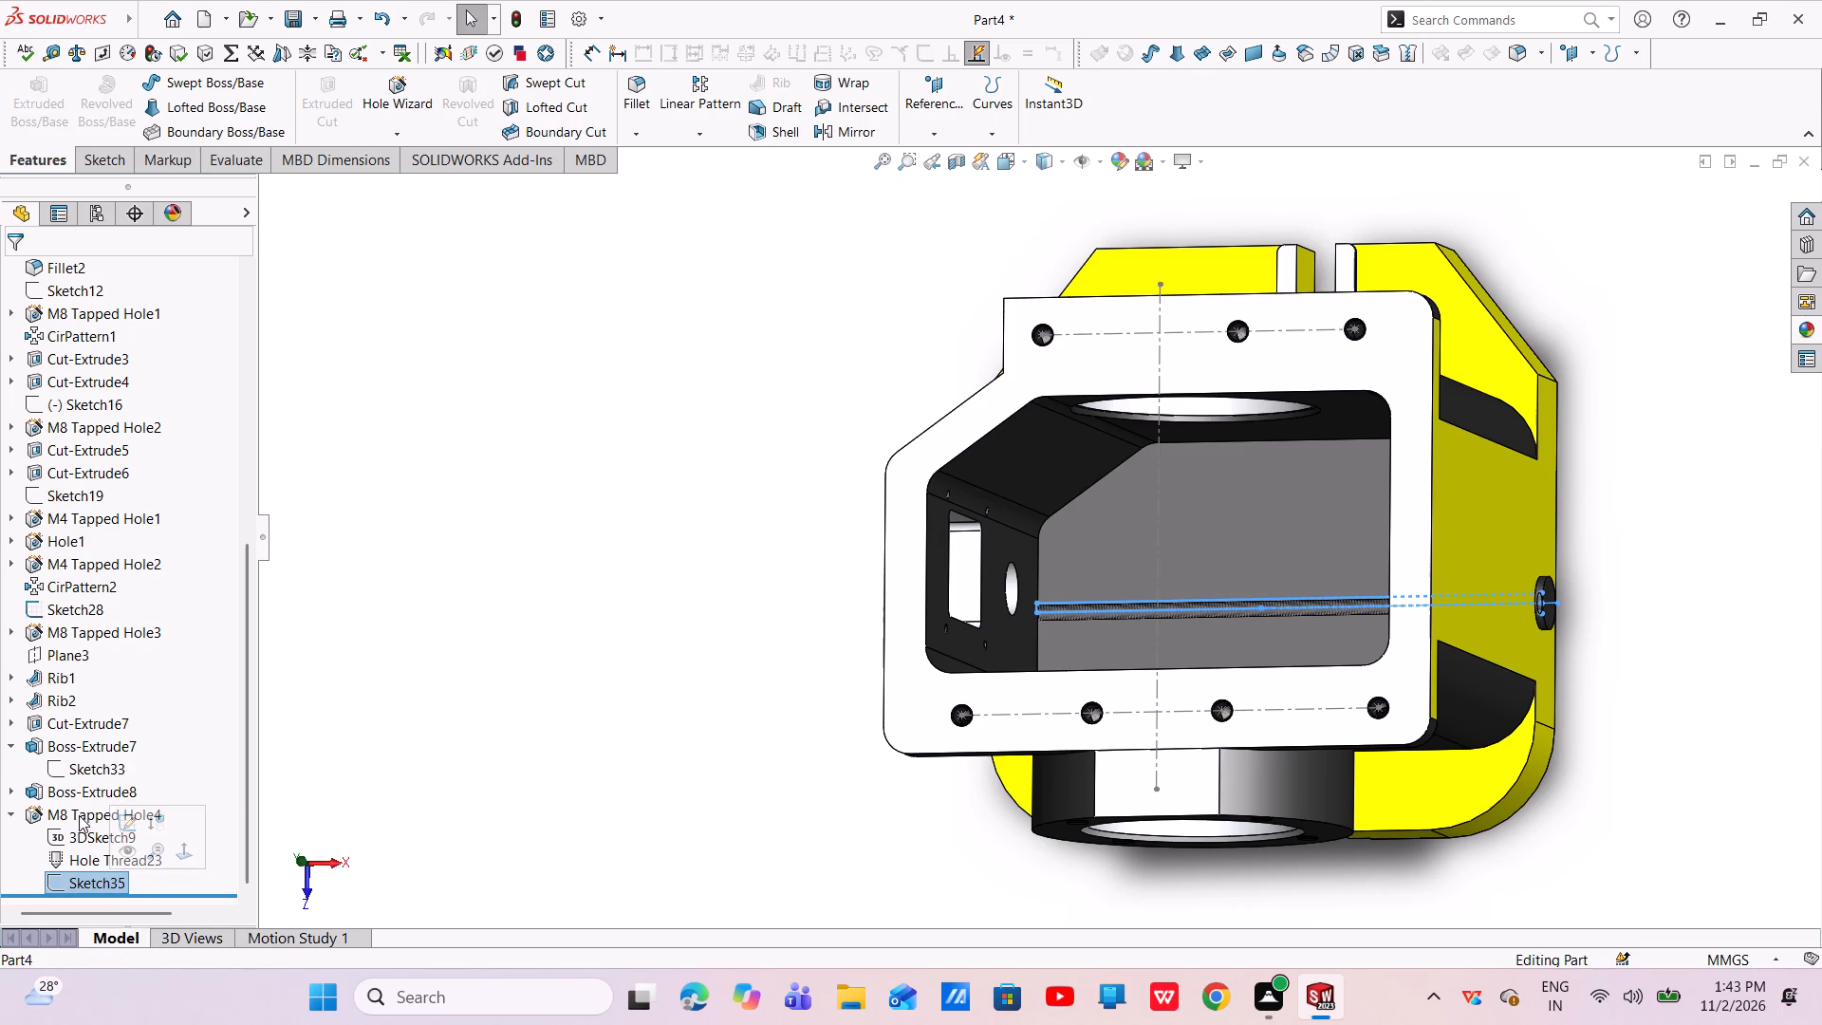
Edit the side boss's M8 tapped hole to end Up To Surface at the inner cavity wall face behind the boss.
left_click(79, 815)
left_click(97, 765)
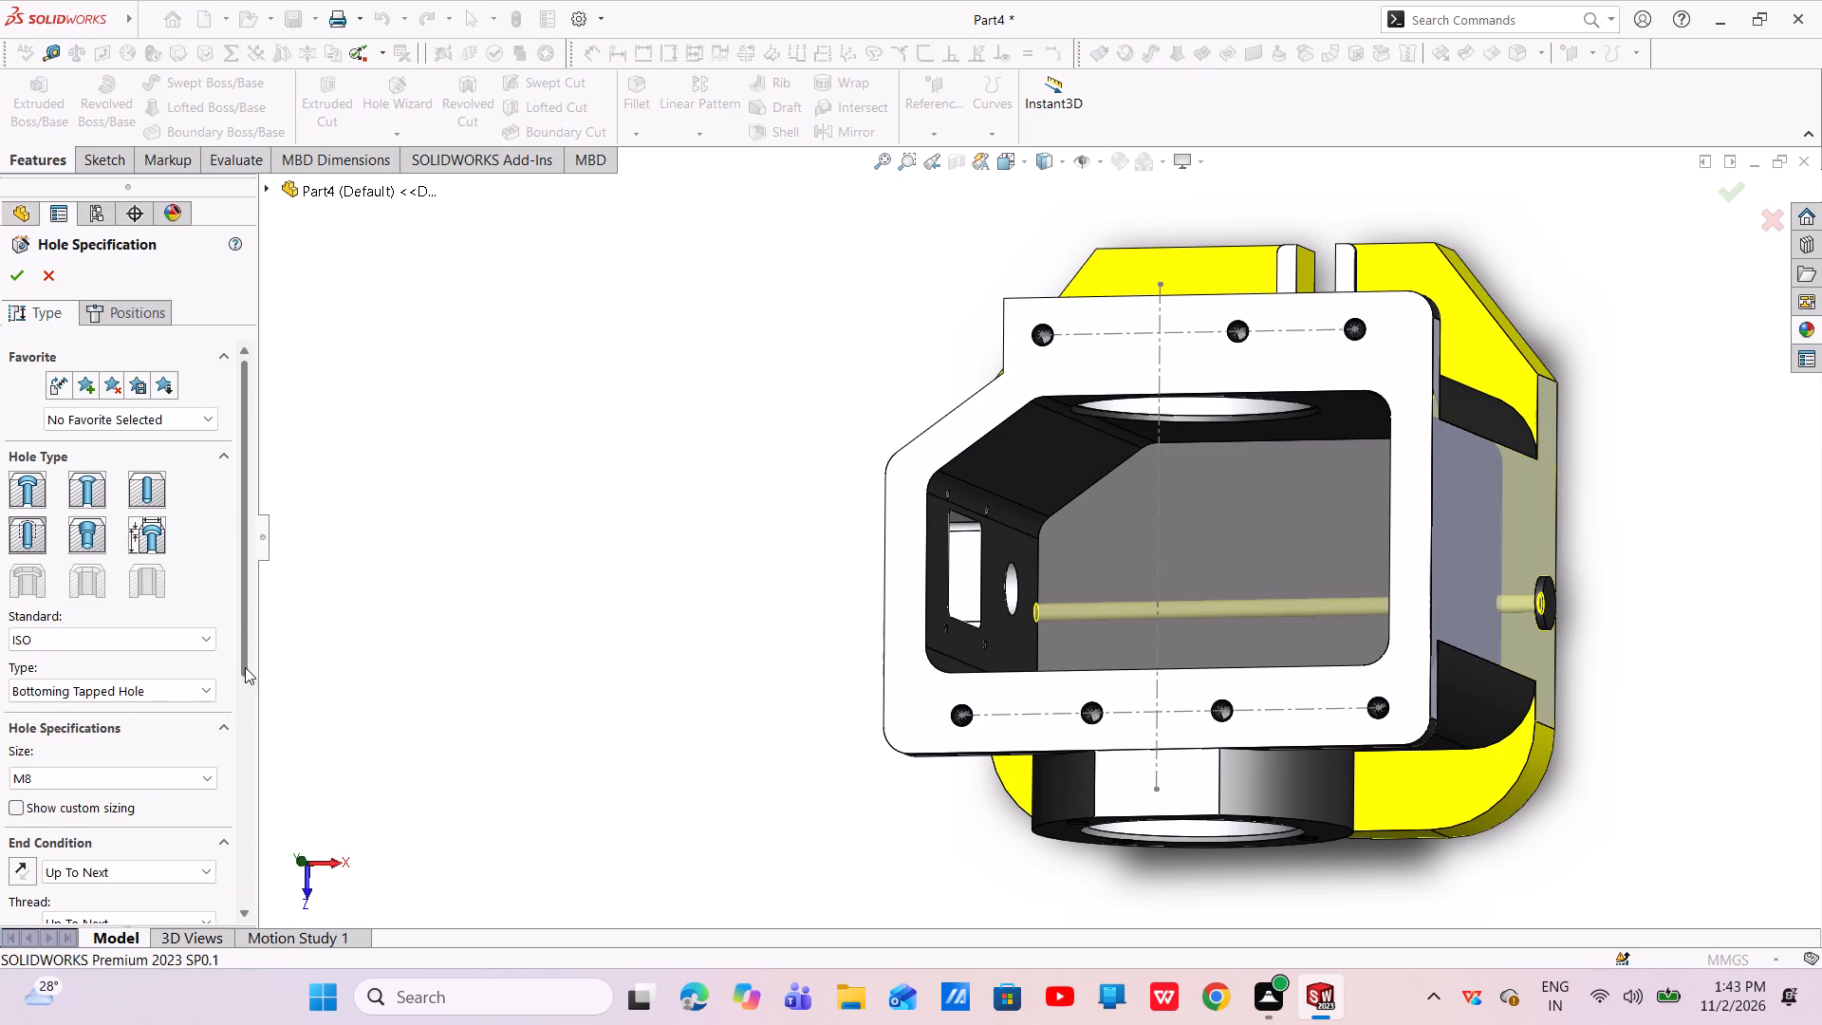
left_click_drag(248, 654, 222, 836)
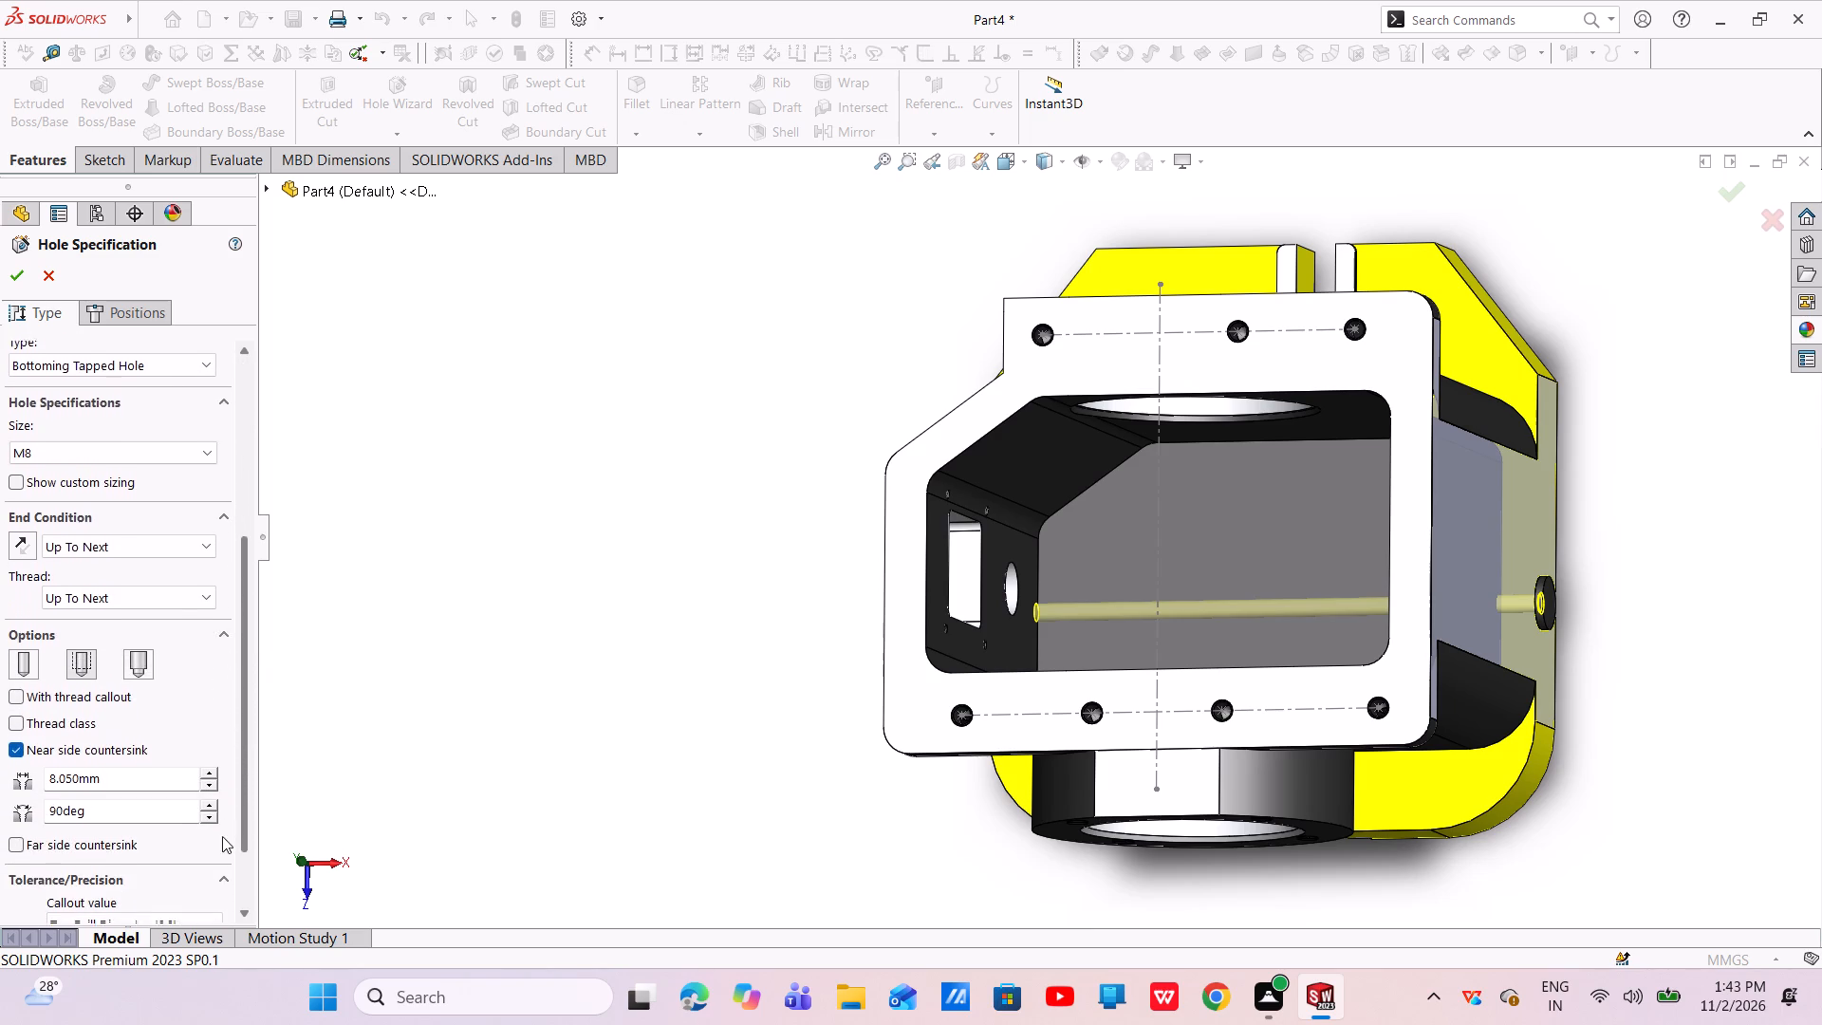
left_click_drag(222, 836, 215, 876)
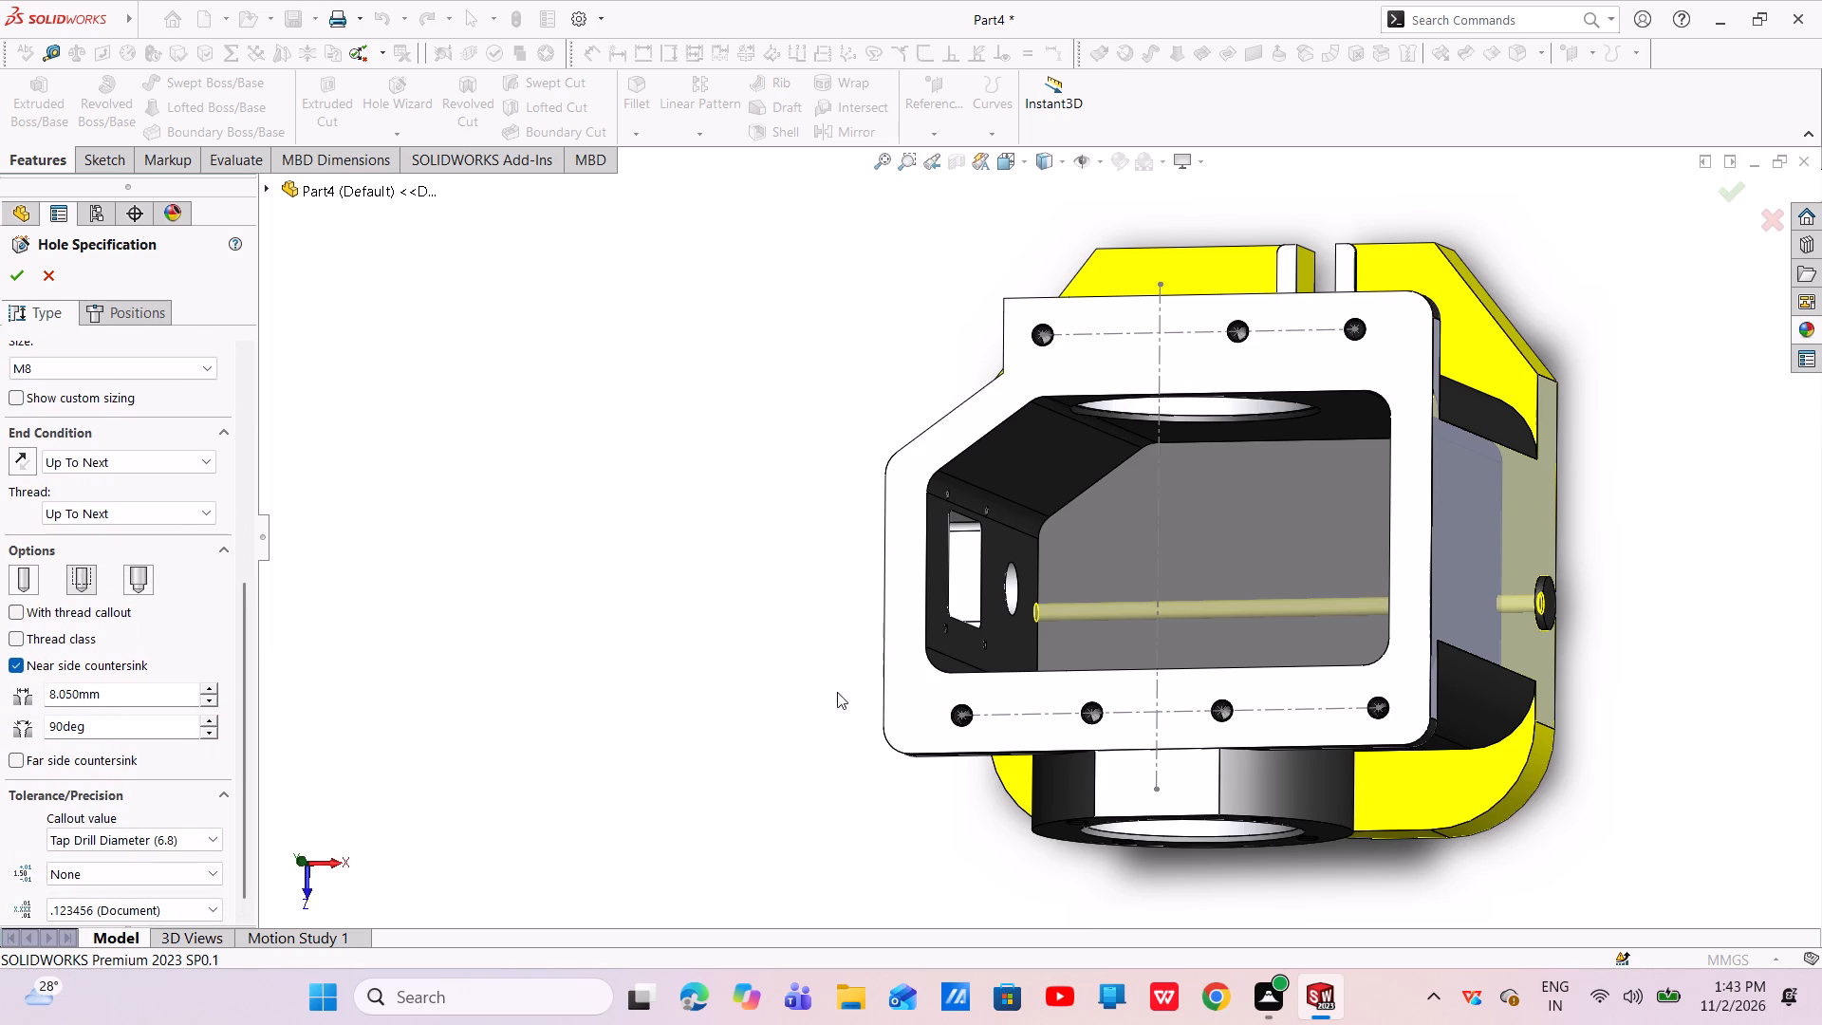
left_click(159, 458)
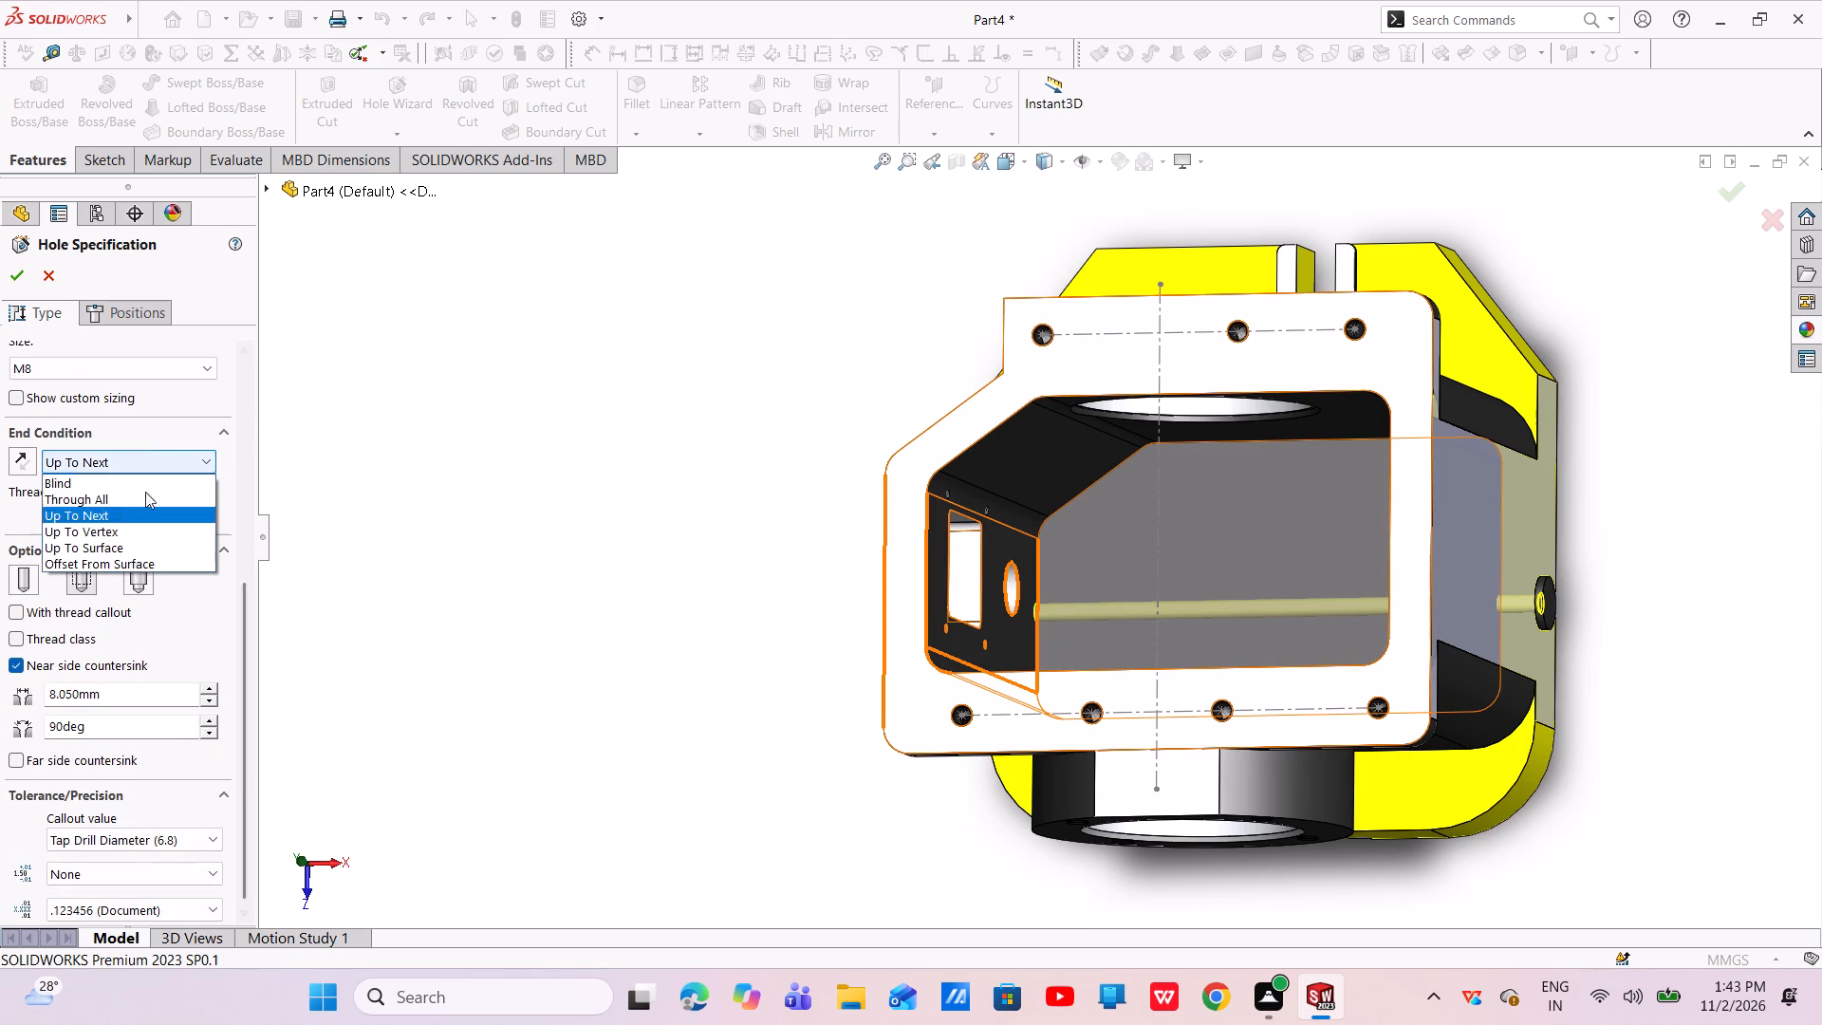
left_click(137, 544)
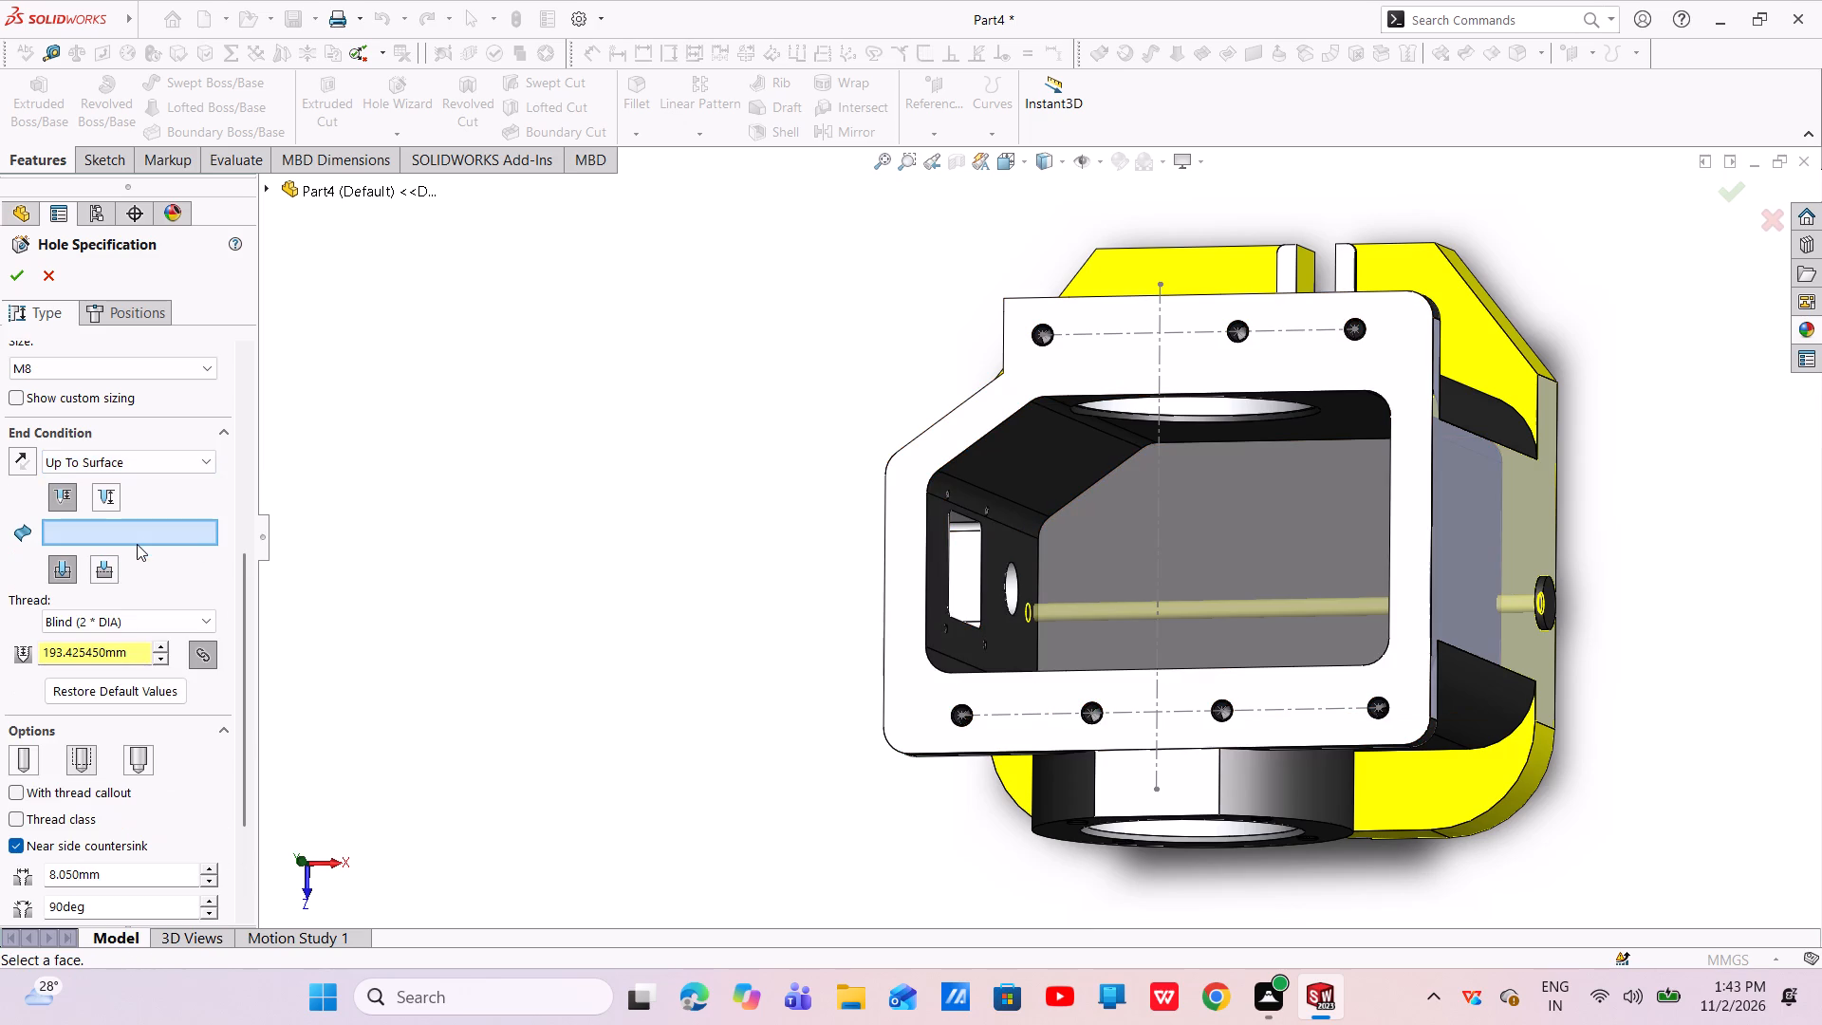
middle_click_drag(1126, 584, 1202, 613)
left_click(1412, 508)
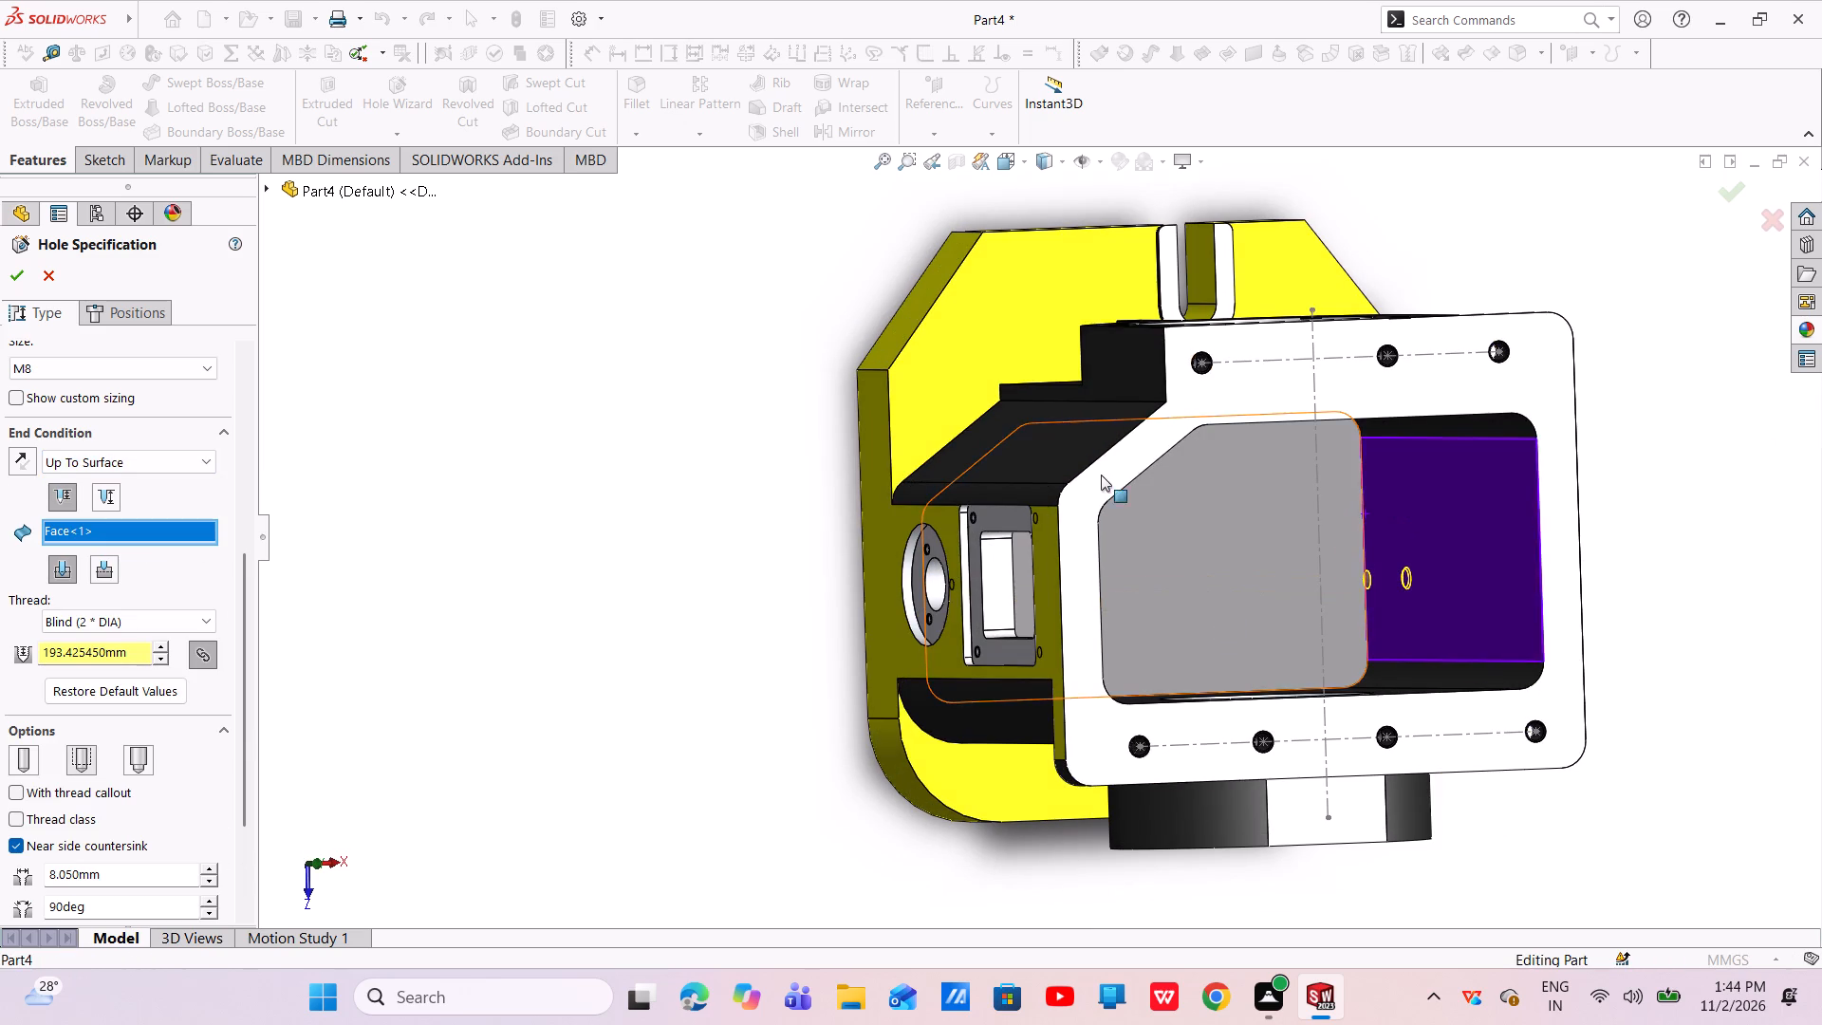
left_click(9, 284)
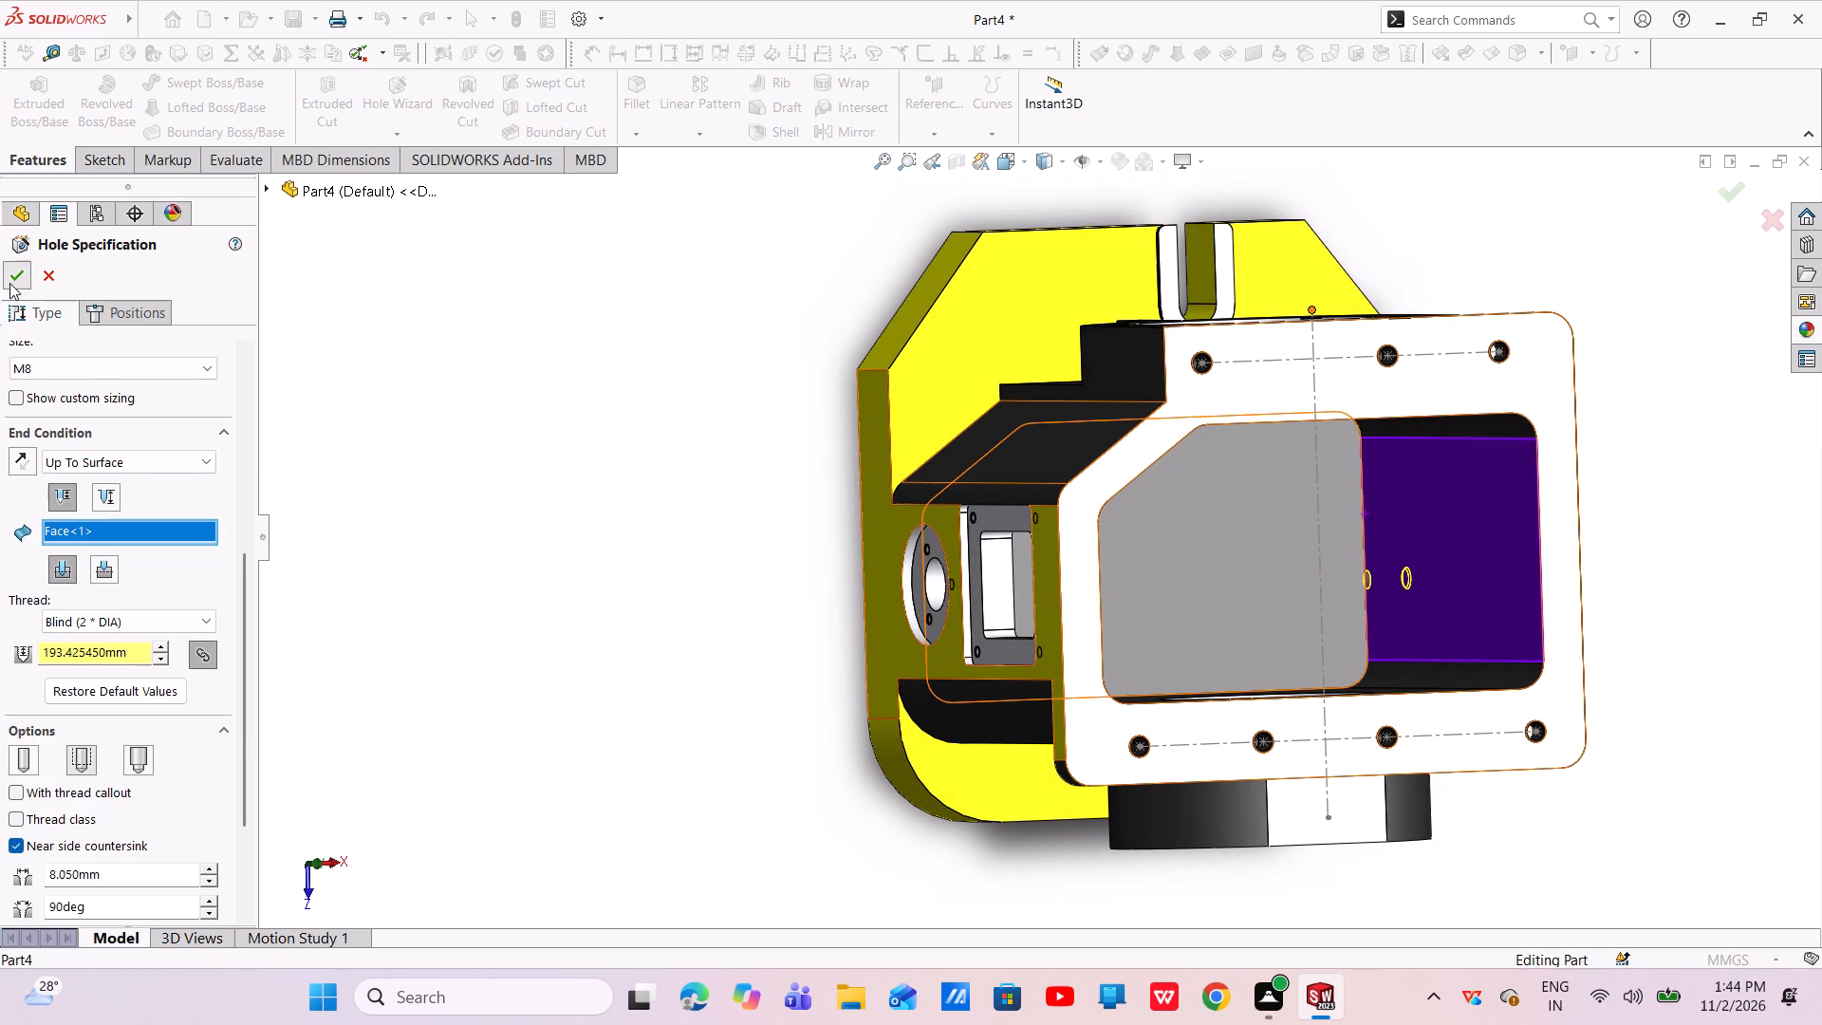
Examine the M8 tapped hole from the side boss's outer face and from inside the housing cavity.
middle_click_drag(1154, 647, 1018, 631)
scroll(1029, 631, "down", 1)
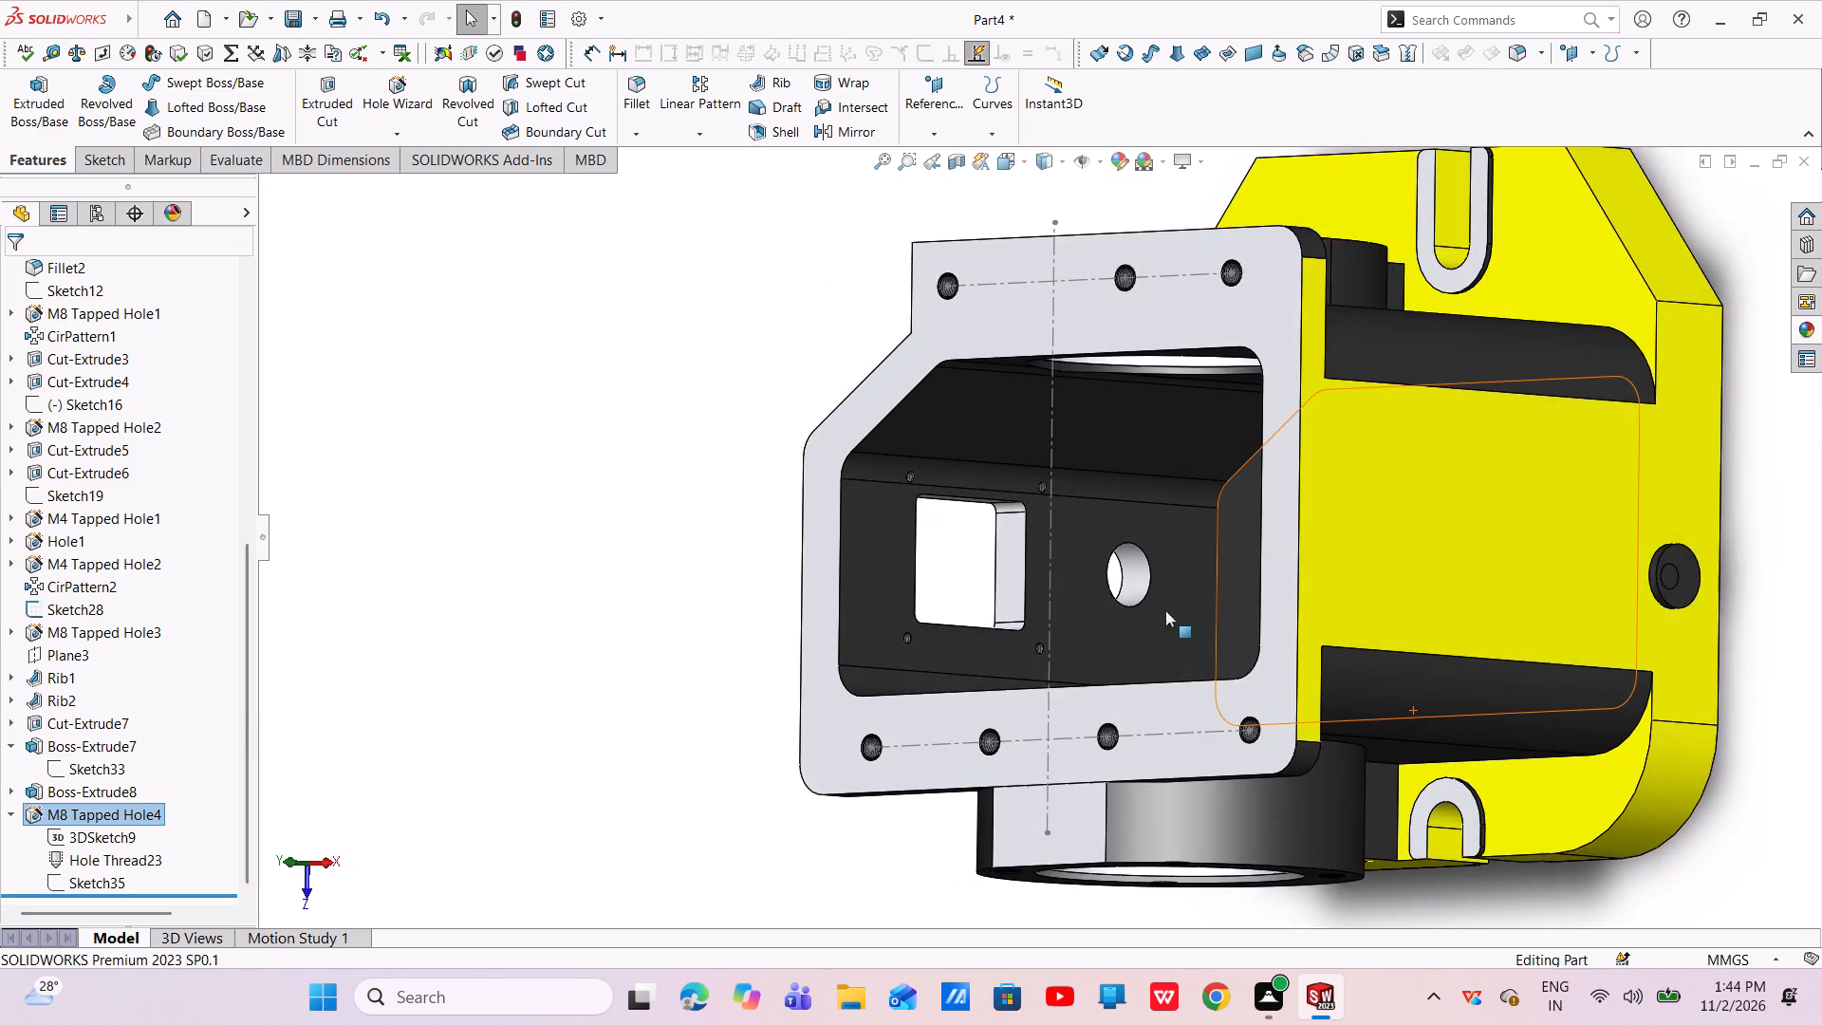
scroll(1168, 604, "down", 6)
scroll(1150, 633, "up", 1)
scroll(1283, 633, "up", 6)
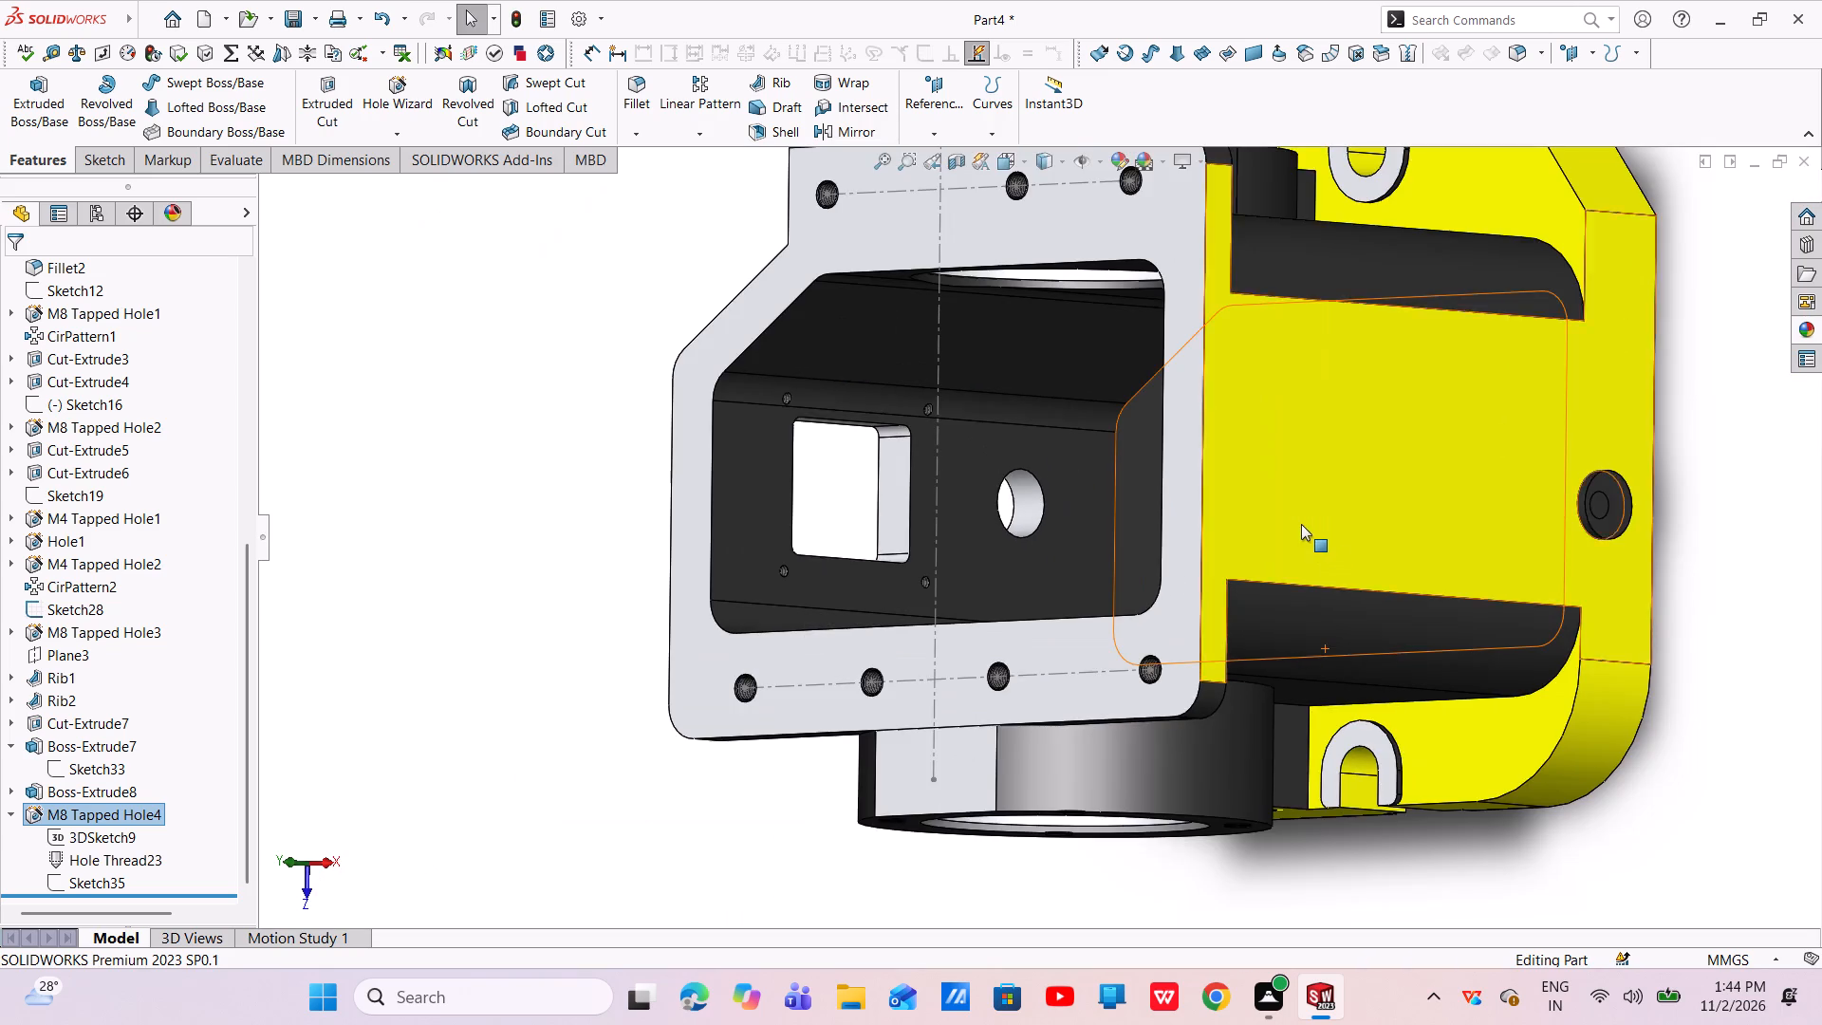
scroll(1299, 523, "down", 4)
middle_click_drag(1473, 581, 1393, 578)
scroll(1378, 596, "up", 5)
scroll(1473, 517, "down", 6)
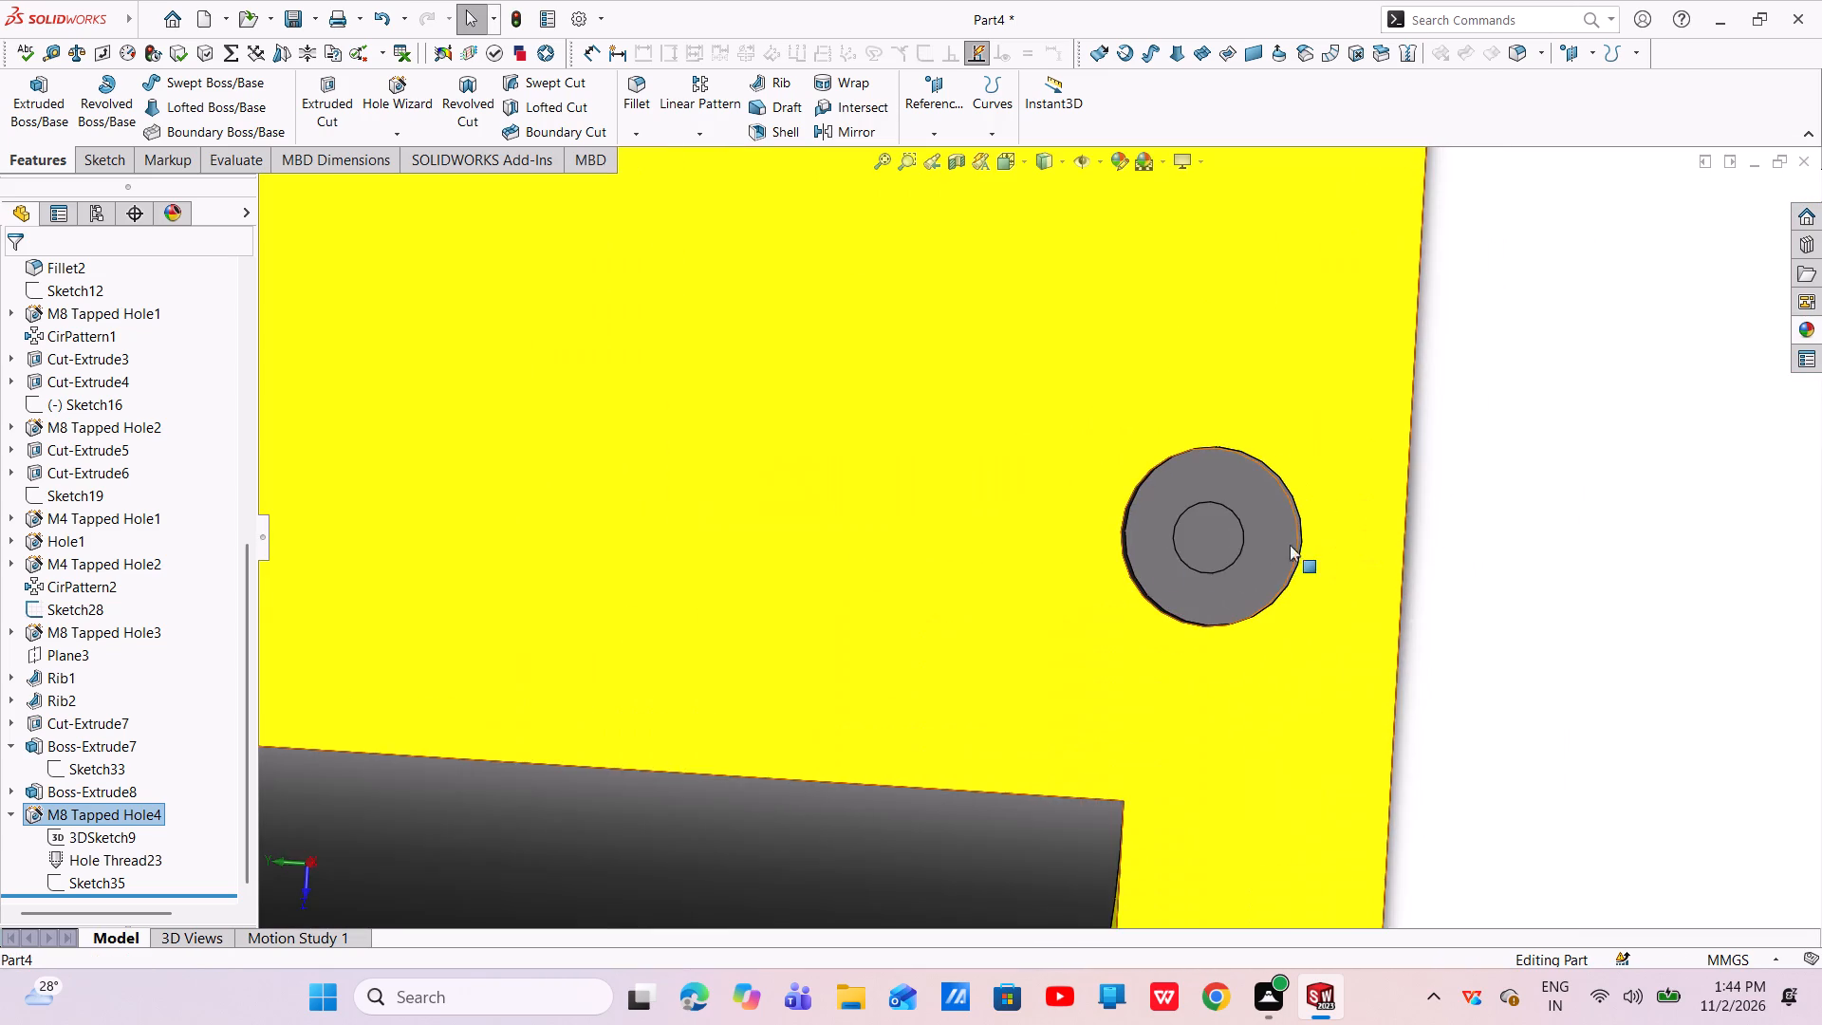
middle_click_drag(1168, 552, 1219, 655)
scroll(1217, 579, "up", 5)
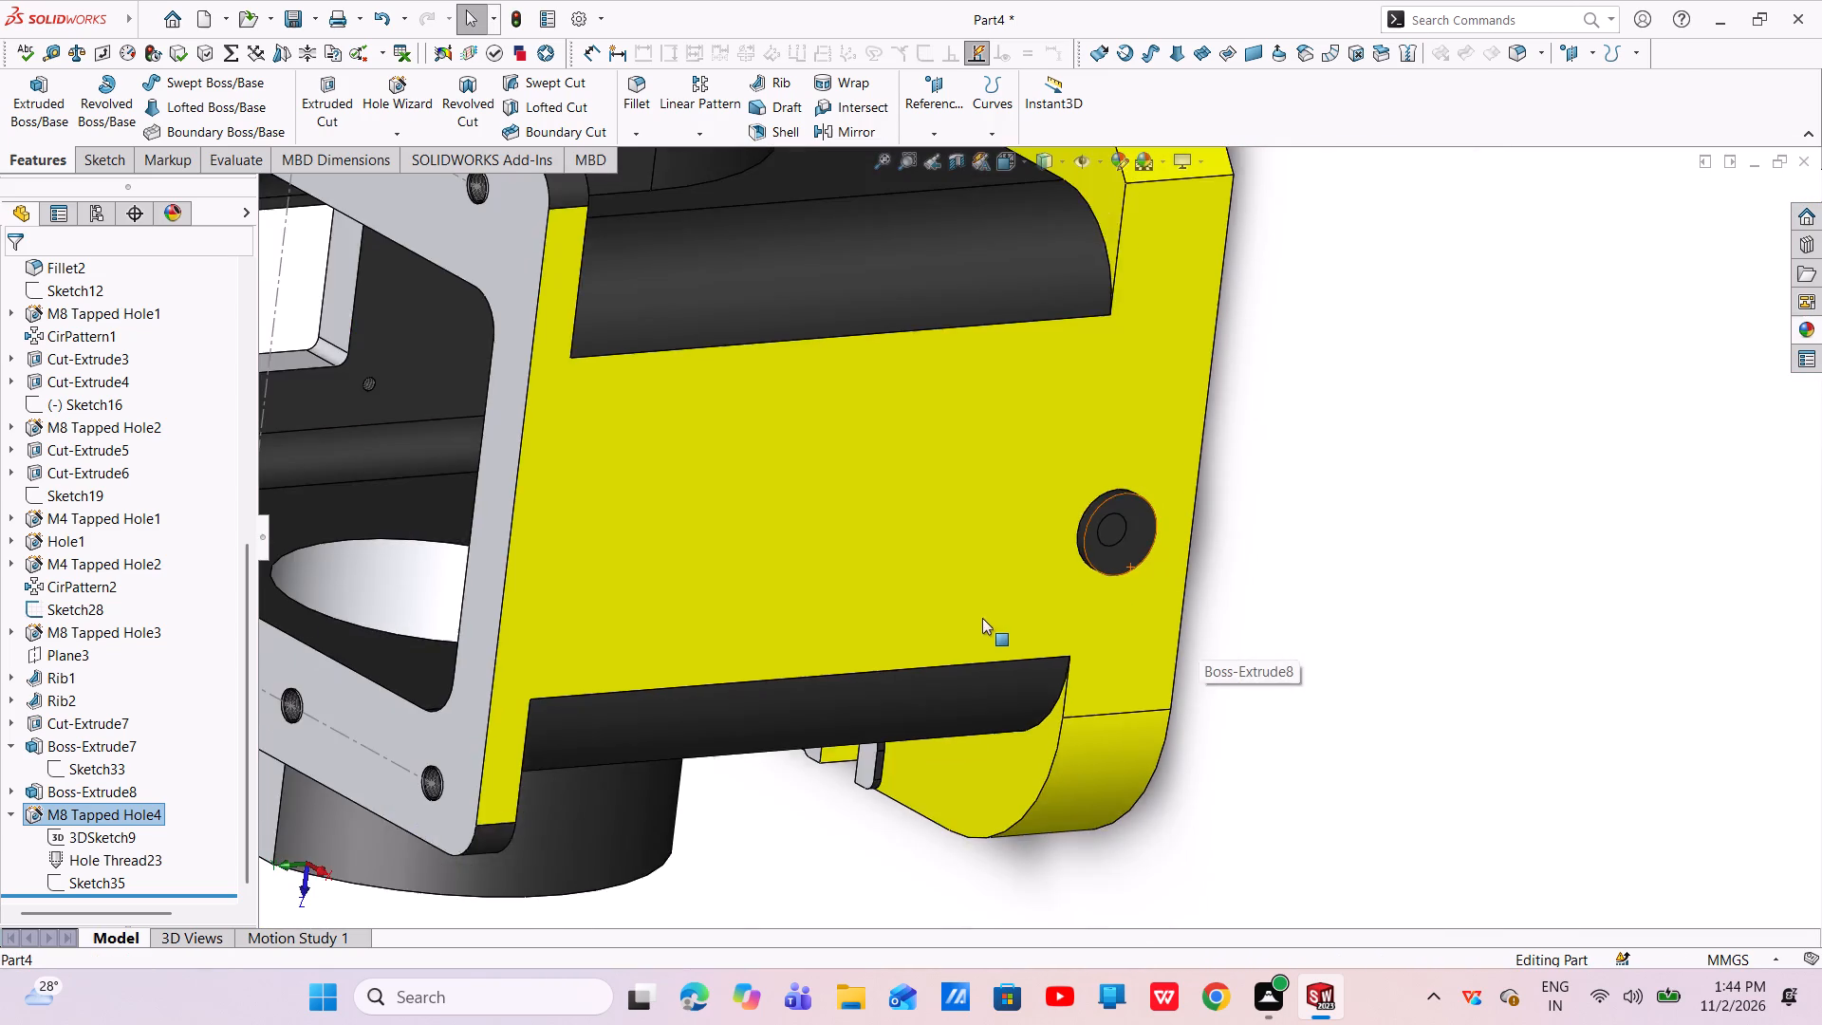
middle_click_drag(985, 618, 1137, 654)
scroll(990, 492, "down", 2)
scroll(986, 499, "up", 1)
scroll(984, 503, "down", 5)
middle_click_drag(807, 585, 864, 609)
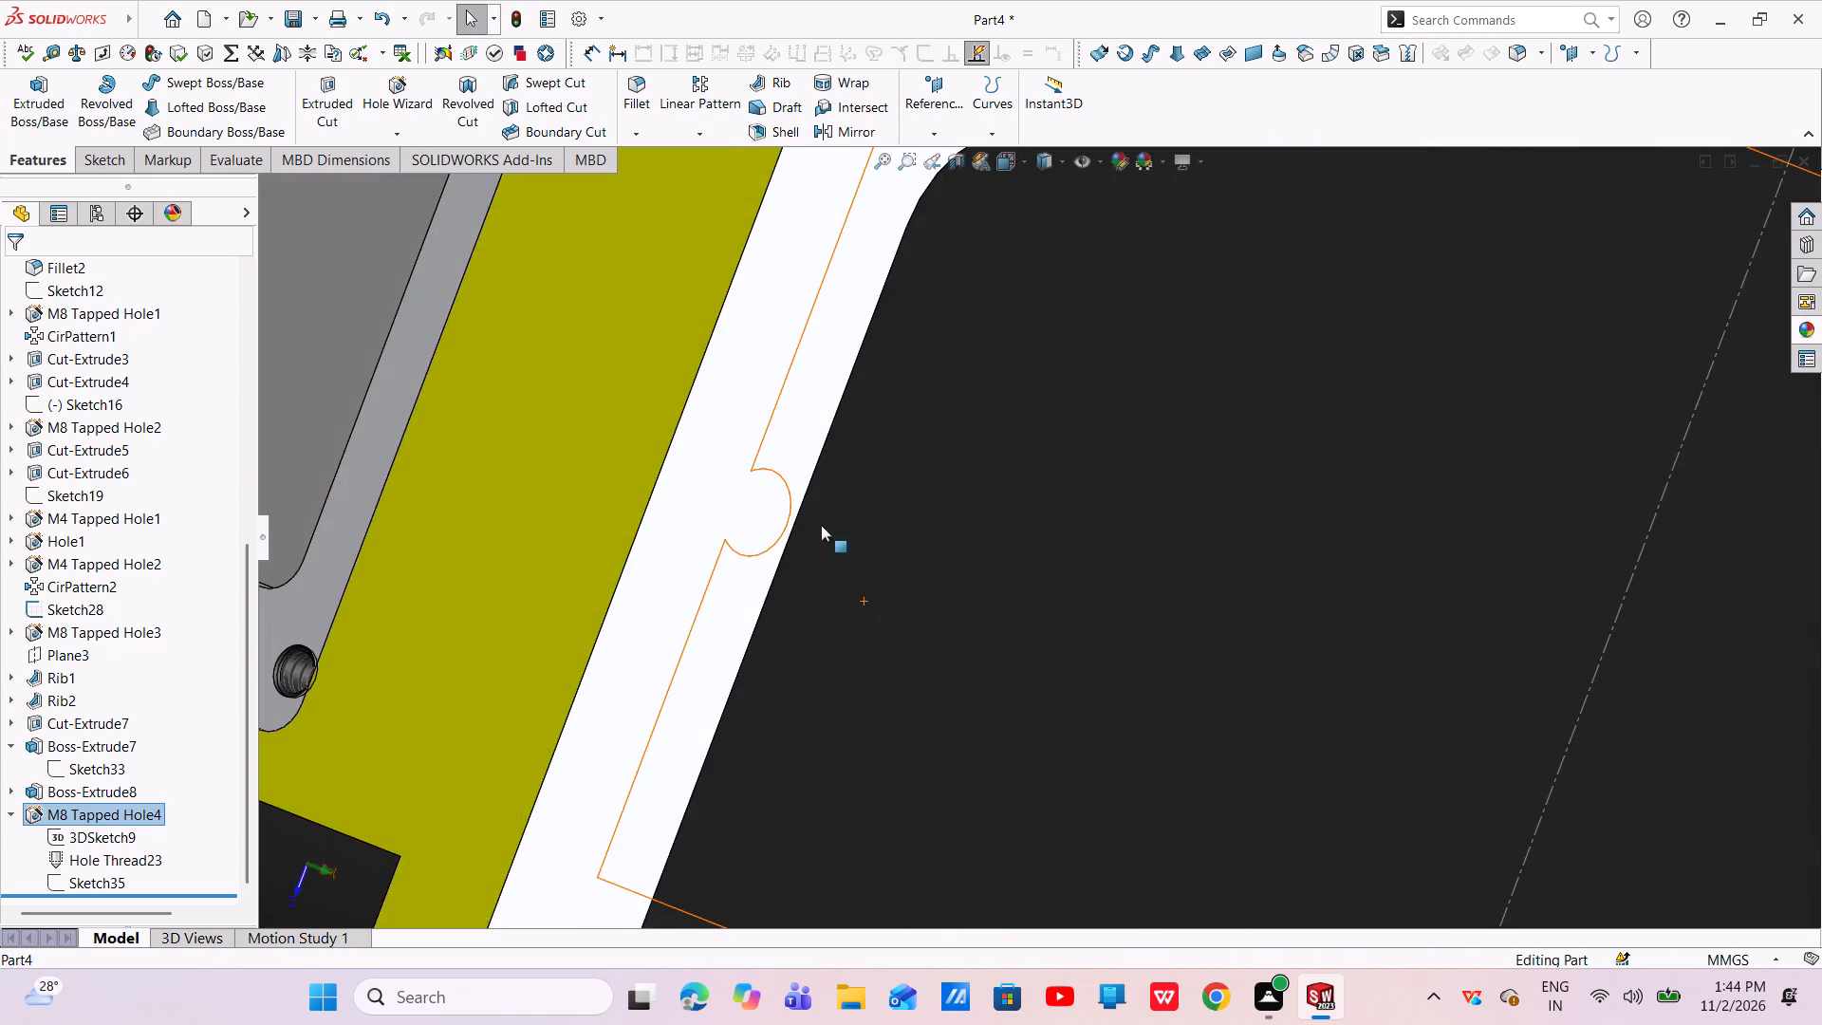
scroll(821, 525, "down", 2)
middle_click_drag(874, 566, 833, 550)
scroll(823, 539, "down", 7)
scroll(823, 539, "up", 5)
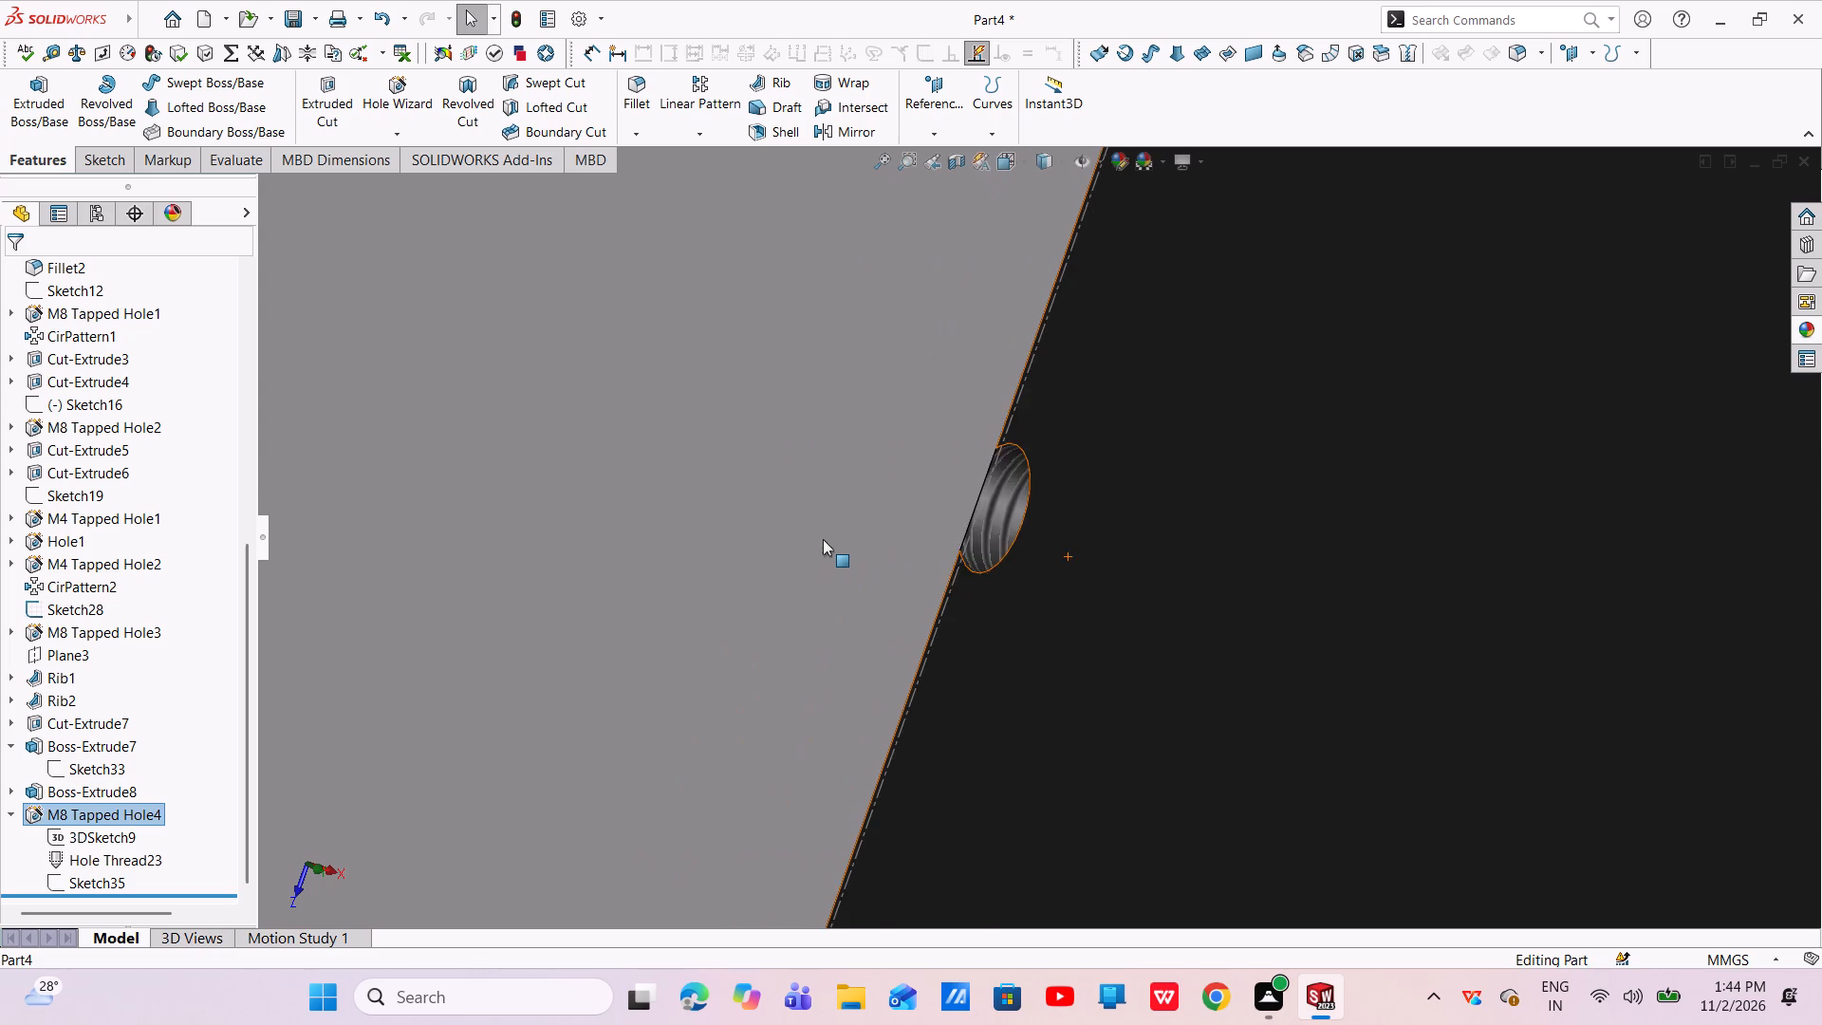
scroll(823, 539, "up", 12)
middle_click_drag(1016, 567, 994, 399)
scroll(995, 411, "up", 1)
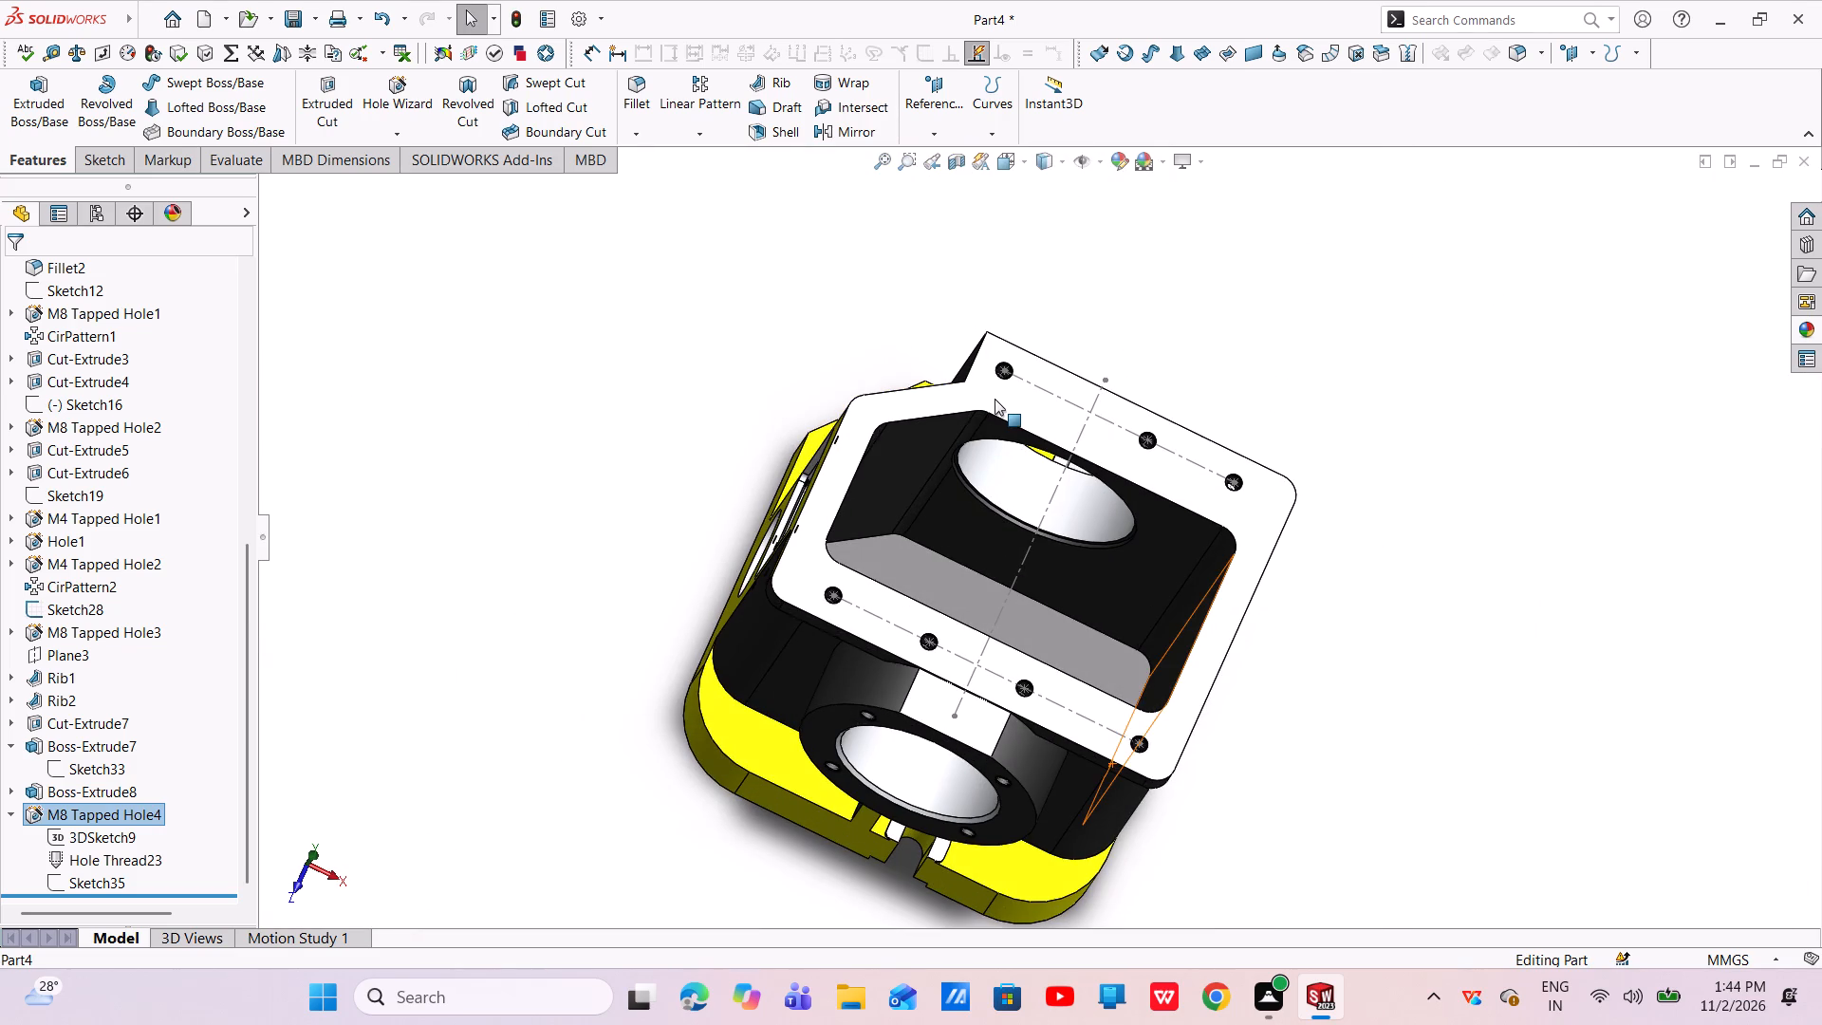
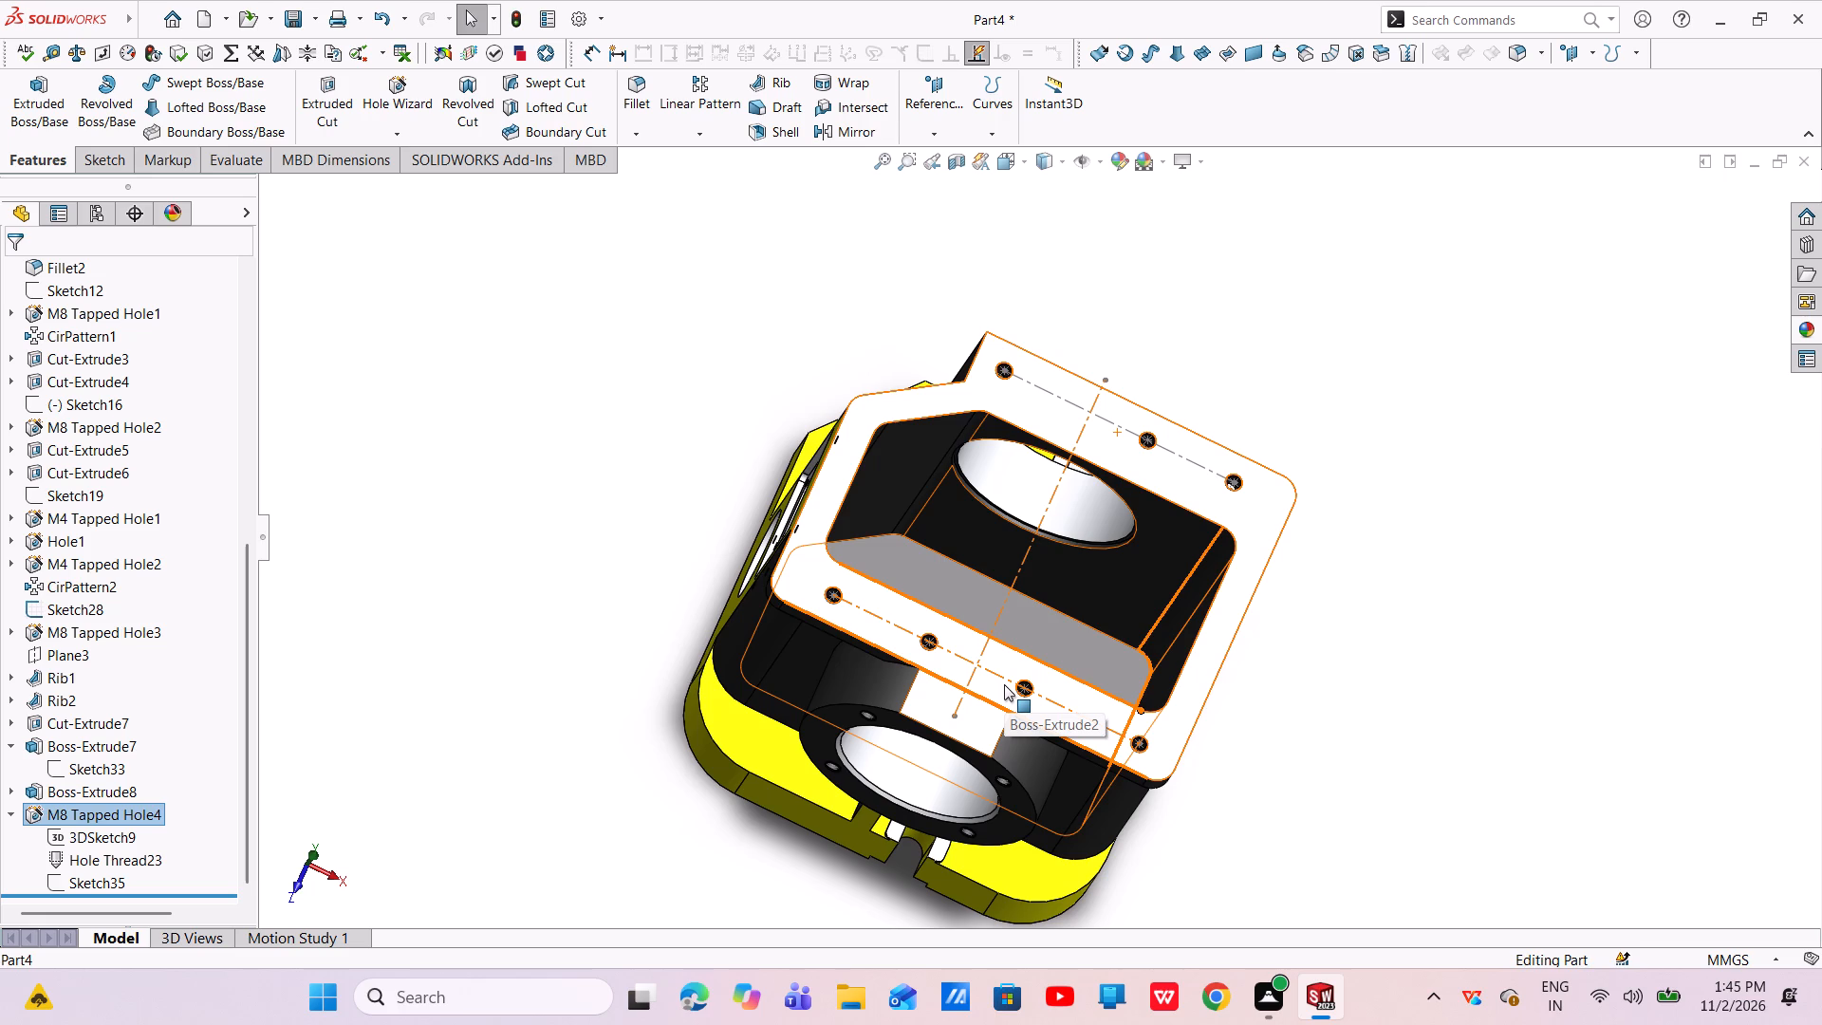
Sketch a rectangle about 40 by 10 mm on the housing's flange face, starting on the cavity edge between the middle tapped holes.
left_click(1003, 680)
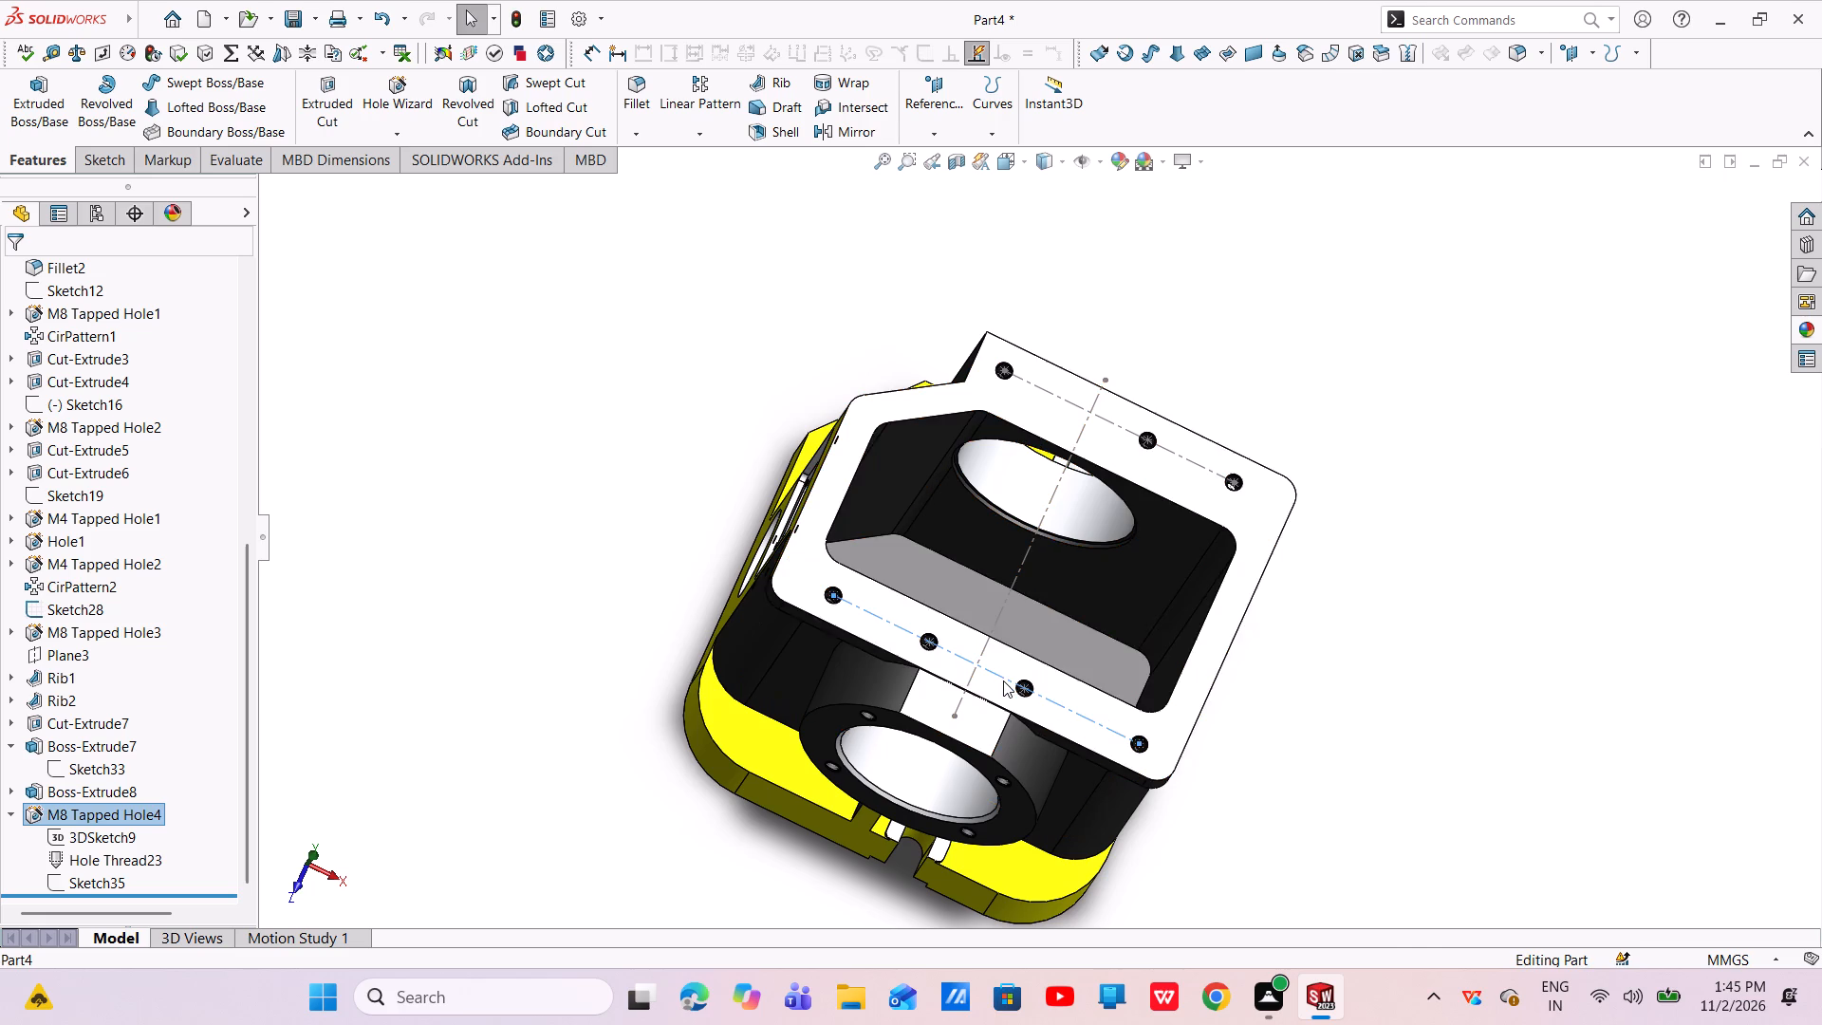
left_click(1228, 771)
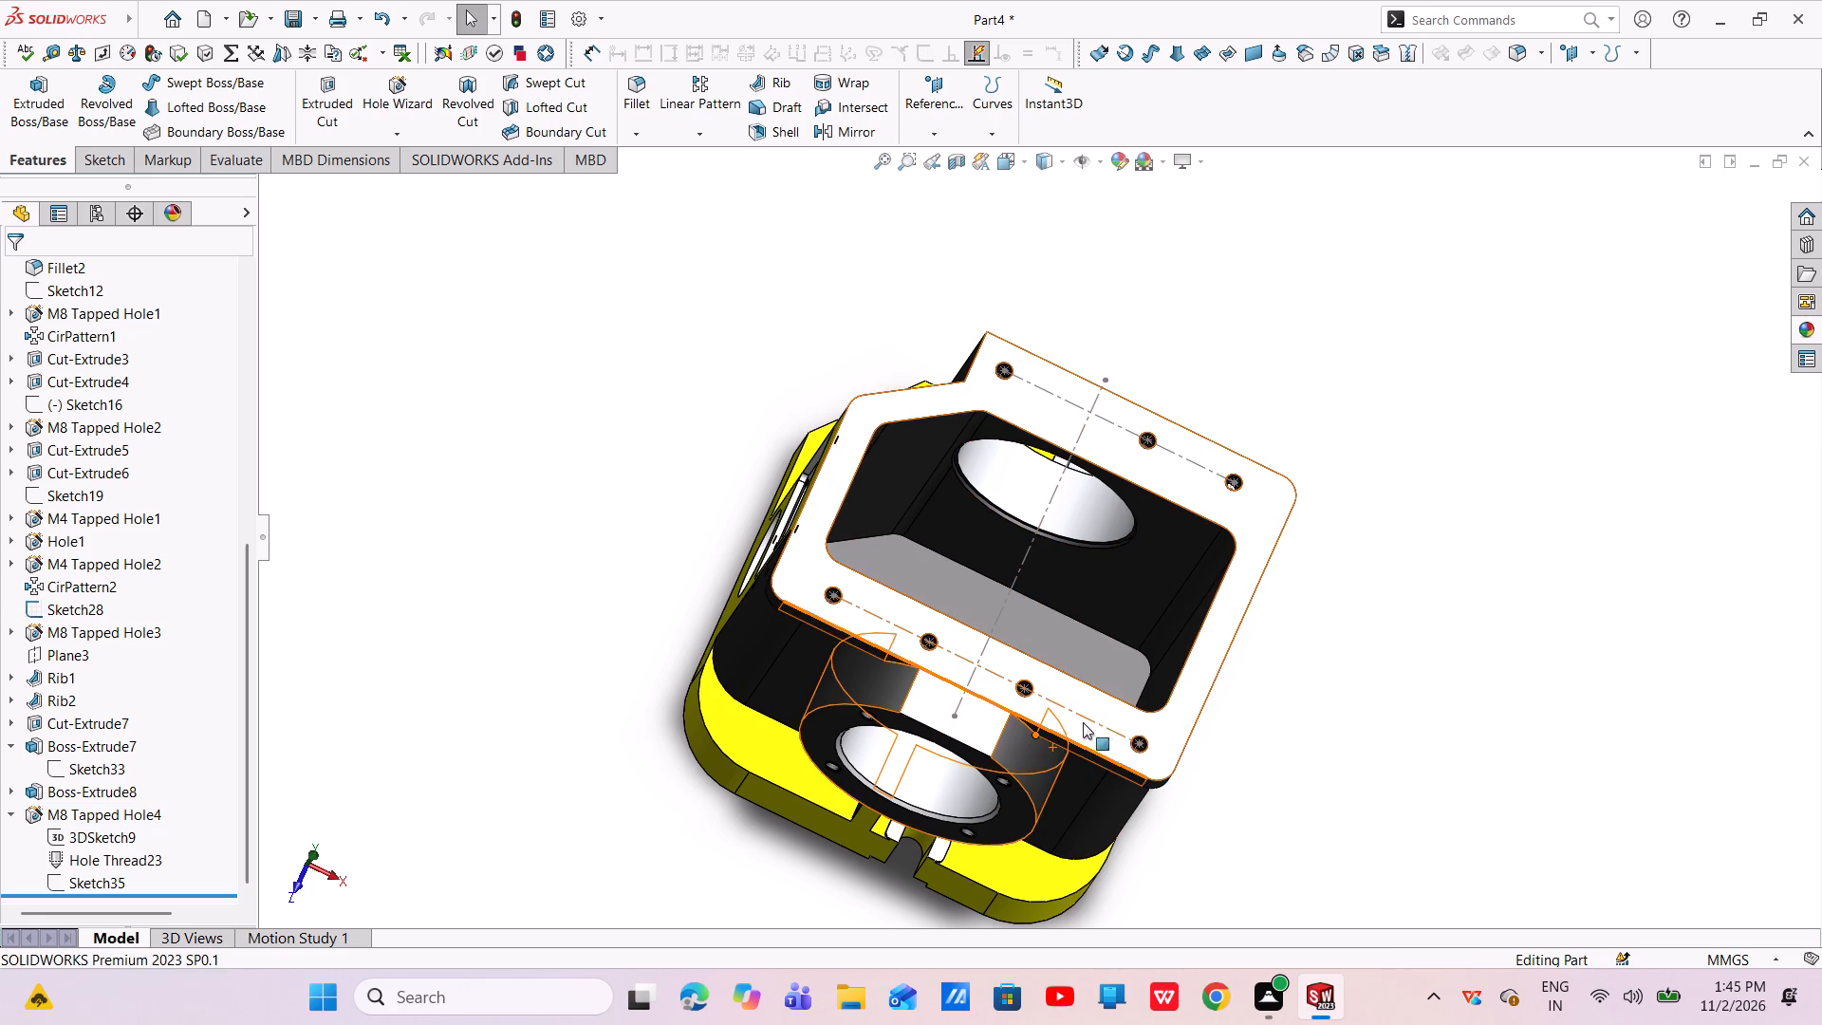
left_click(1172, 715)
left_click(1264, 656)
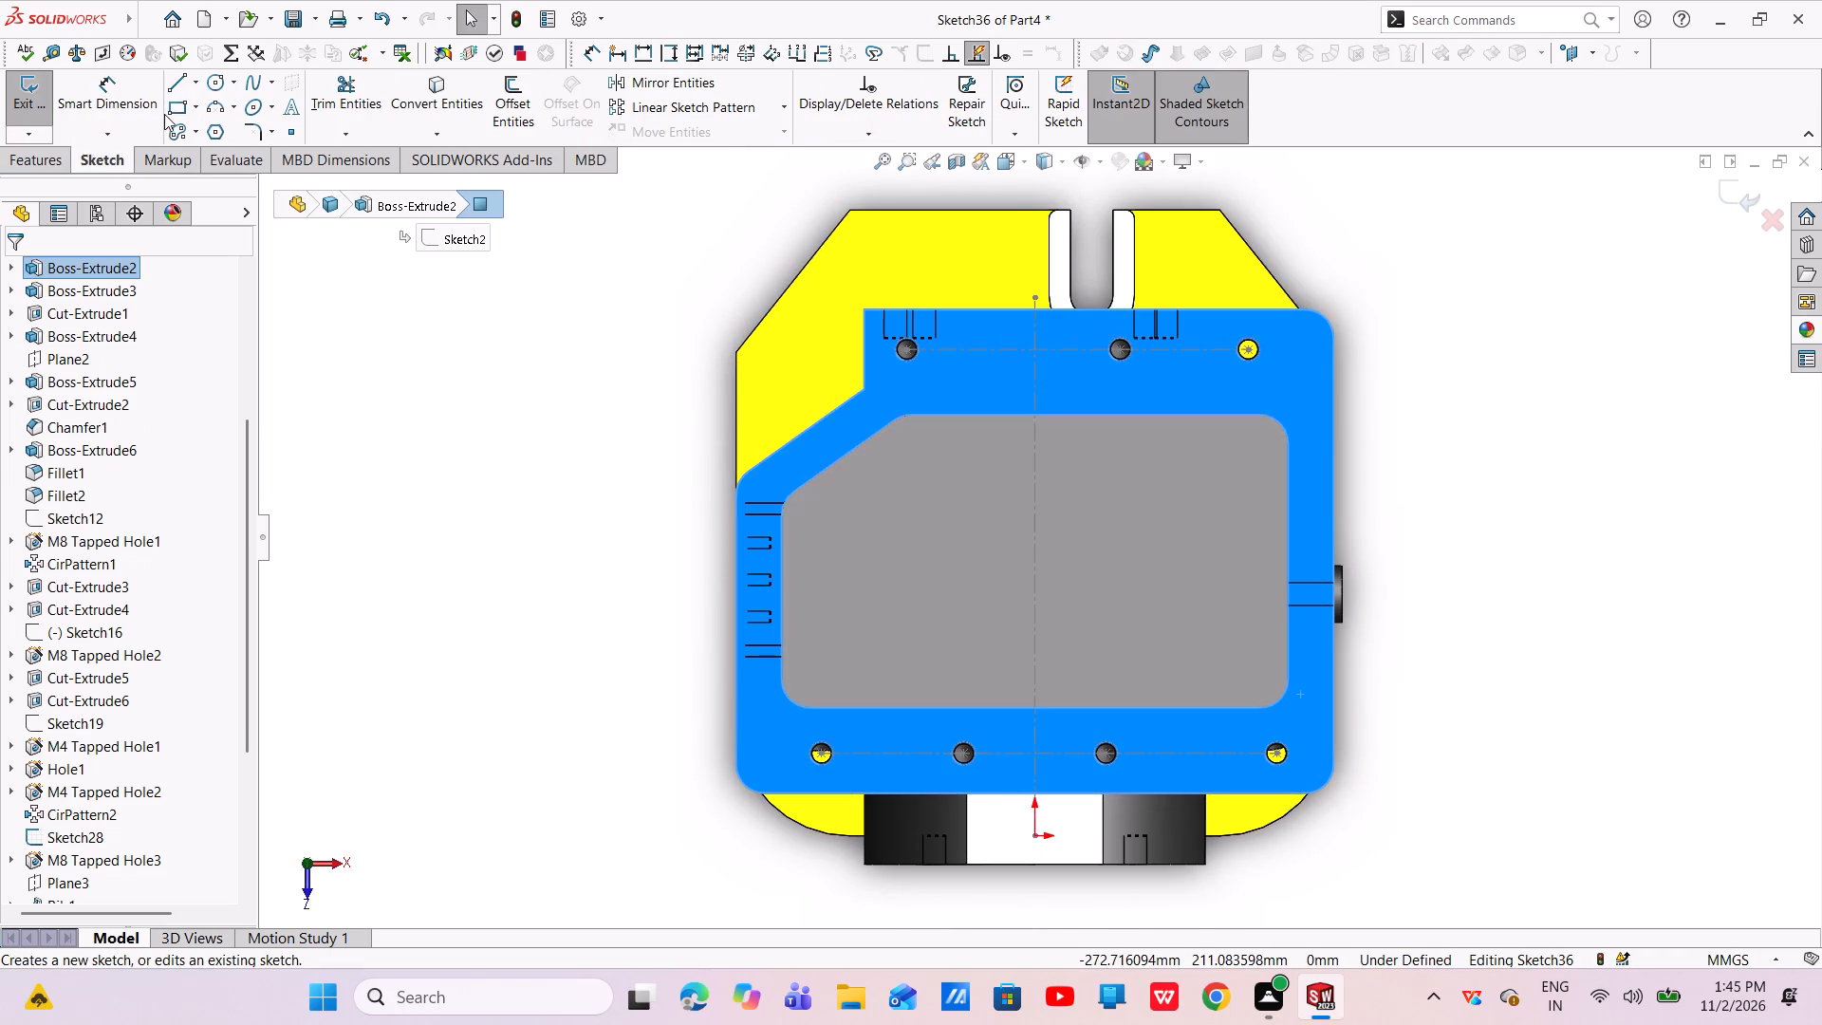
left_click(175, 113)
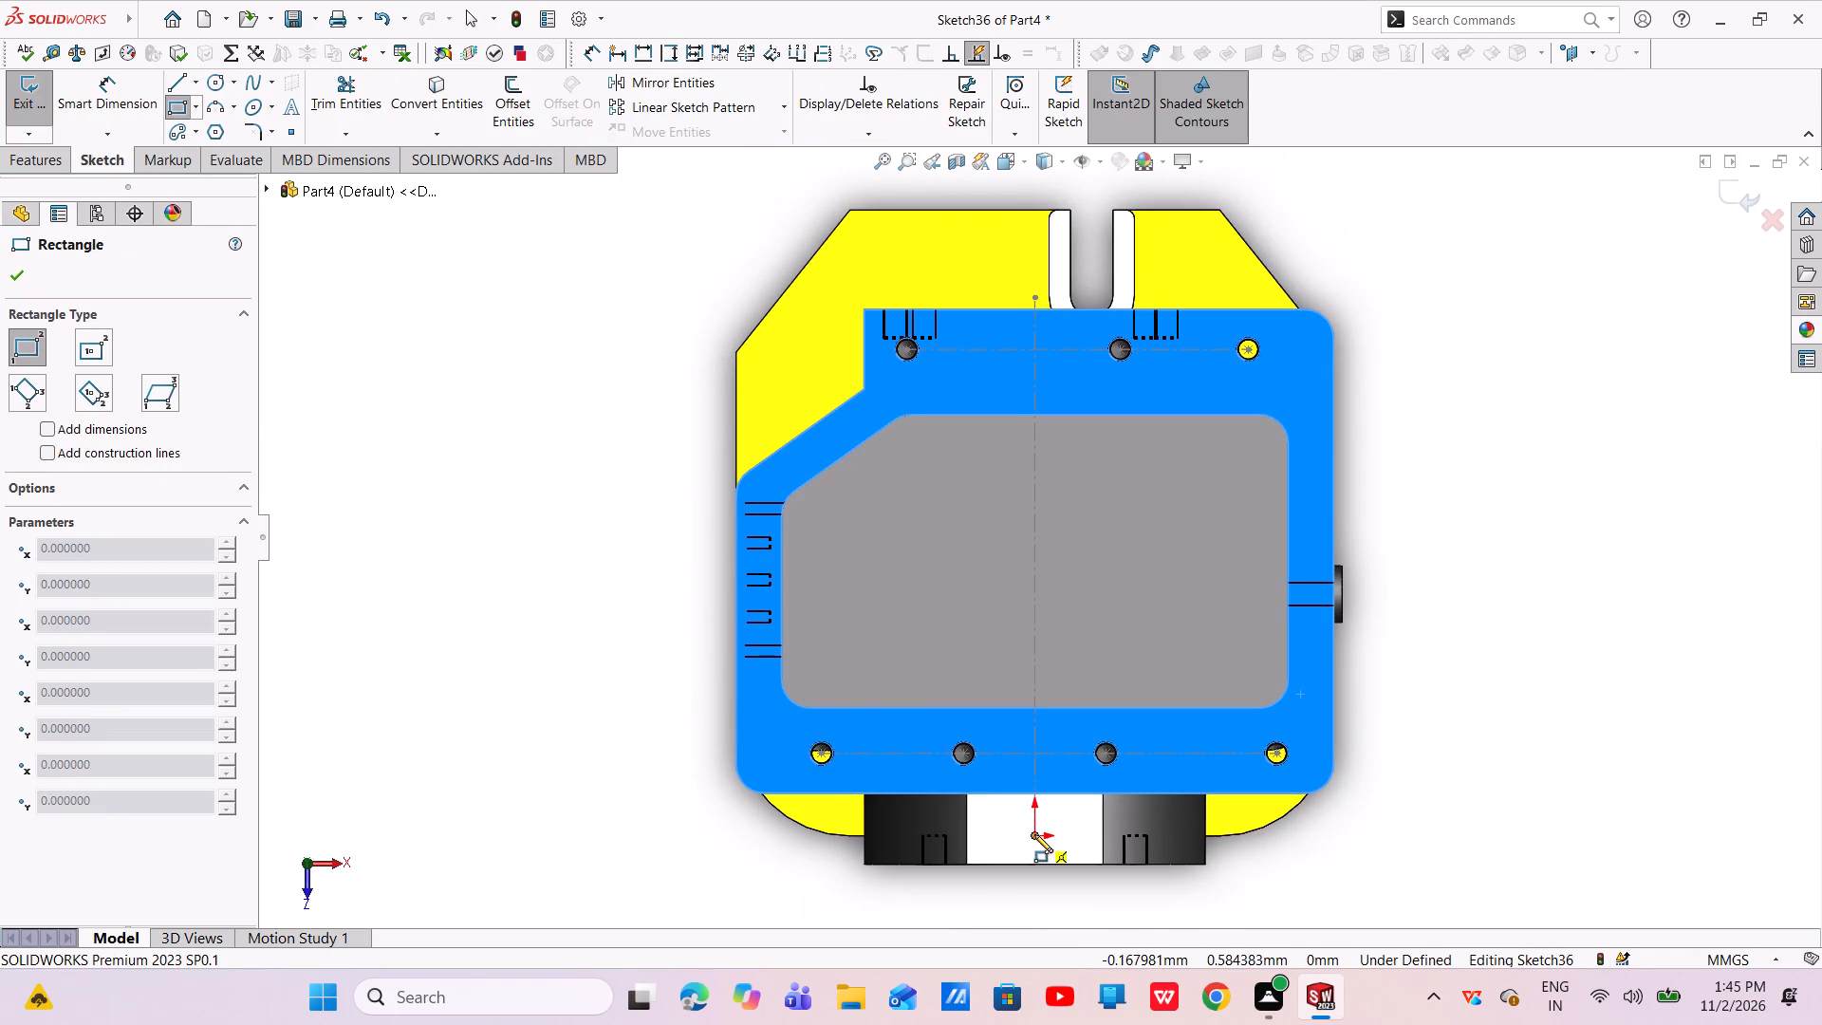
scroll(1046, 806, "down", 4)
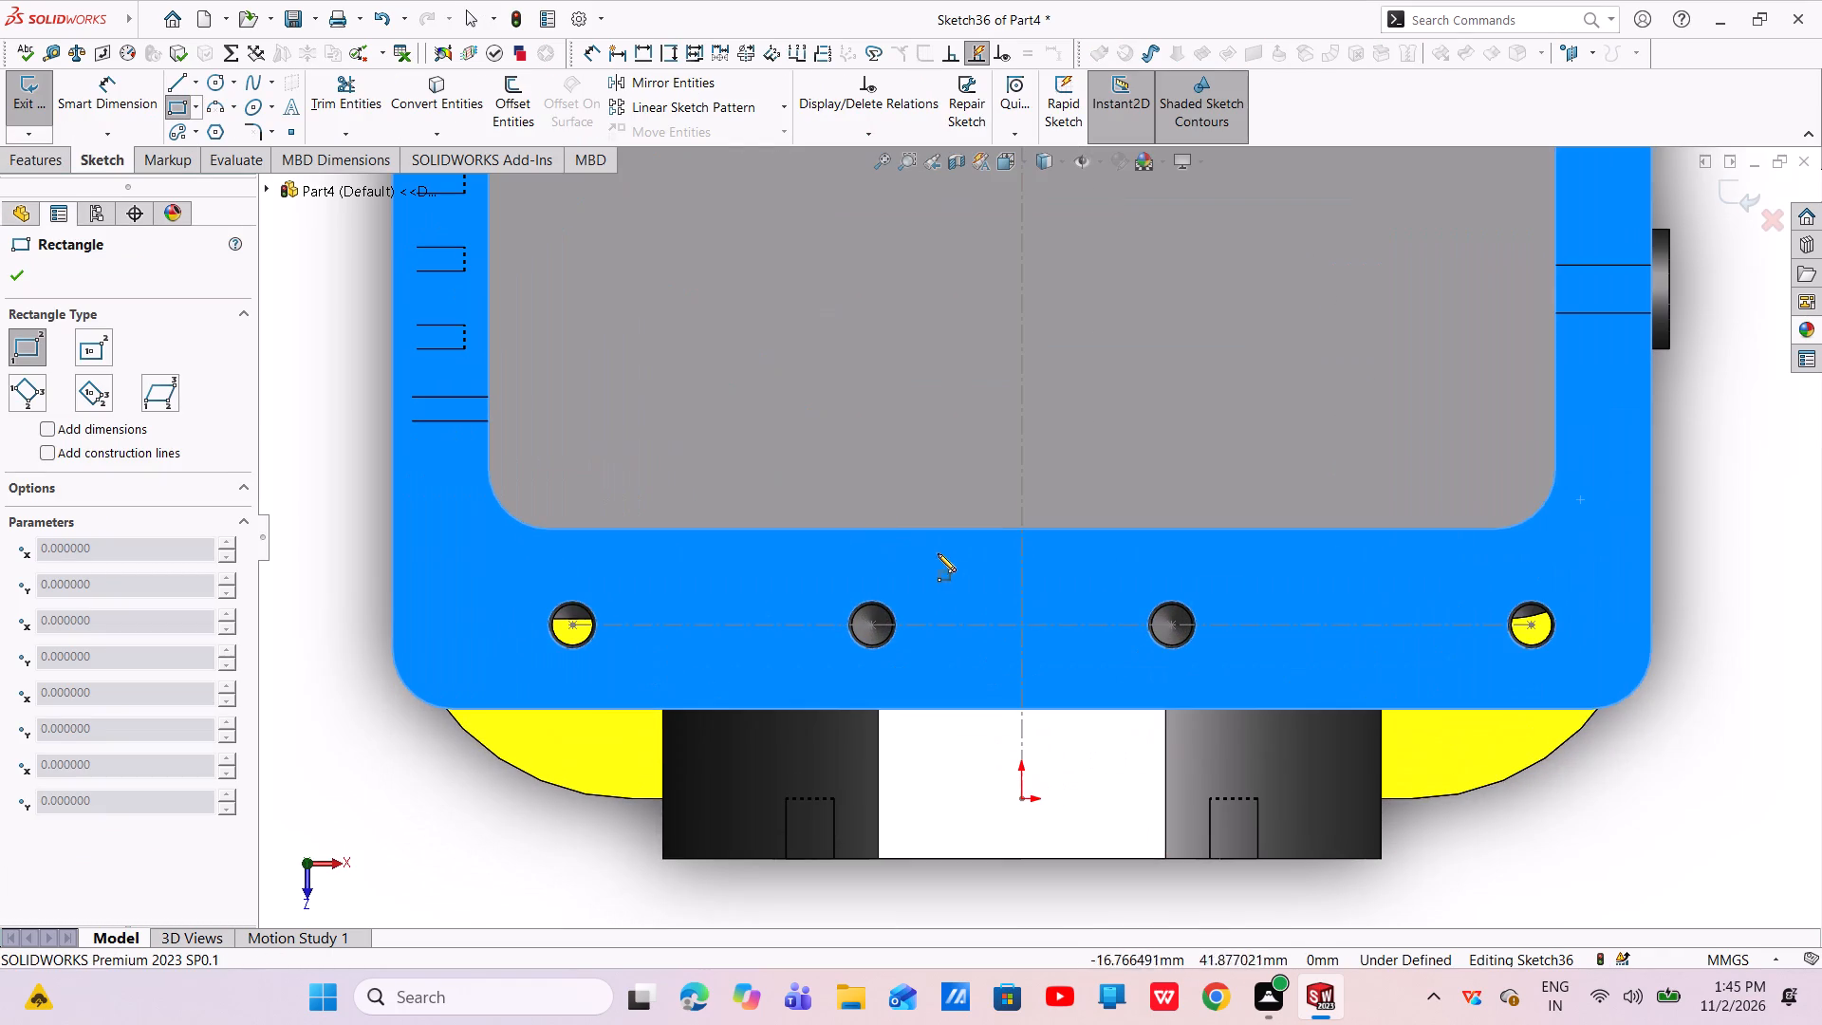
left_click(917, 530)
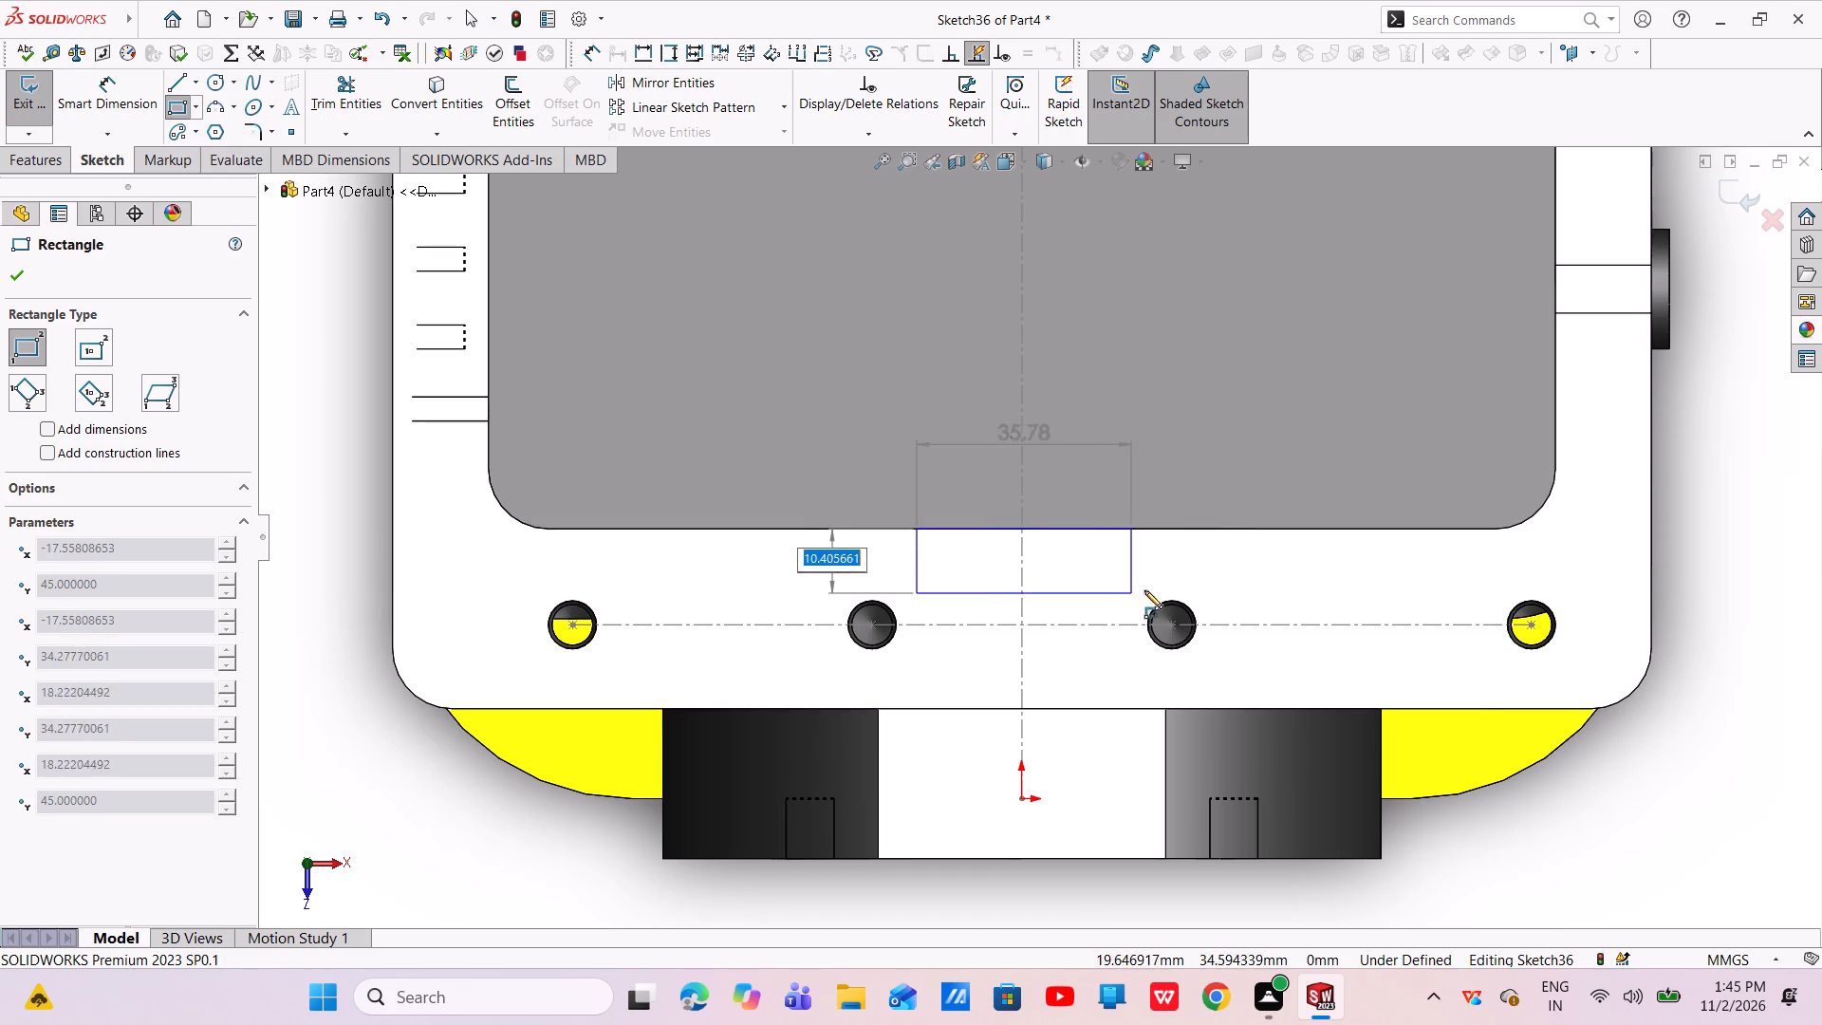
left_click(1157, 589)
right_click(1157, 589)
left_click(1185, 600)
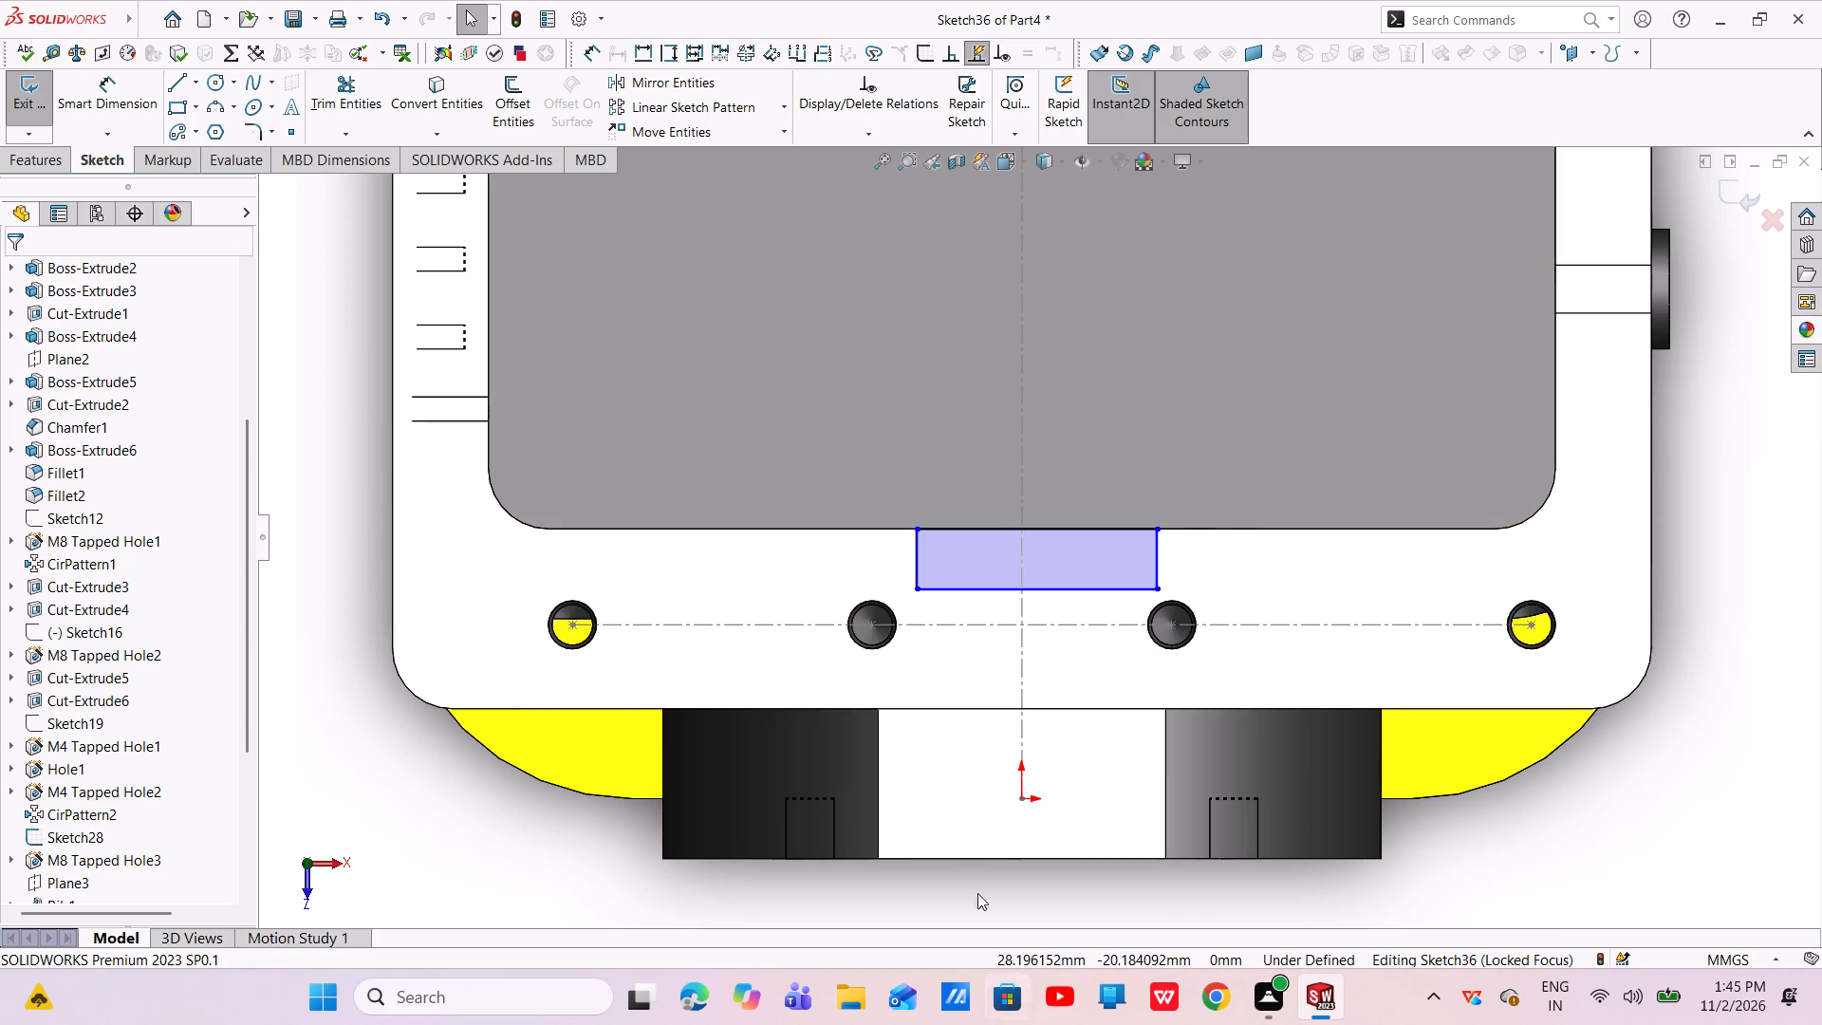
Dimension the rectangle's short side to 10 mm.
left_click(115, 107)
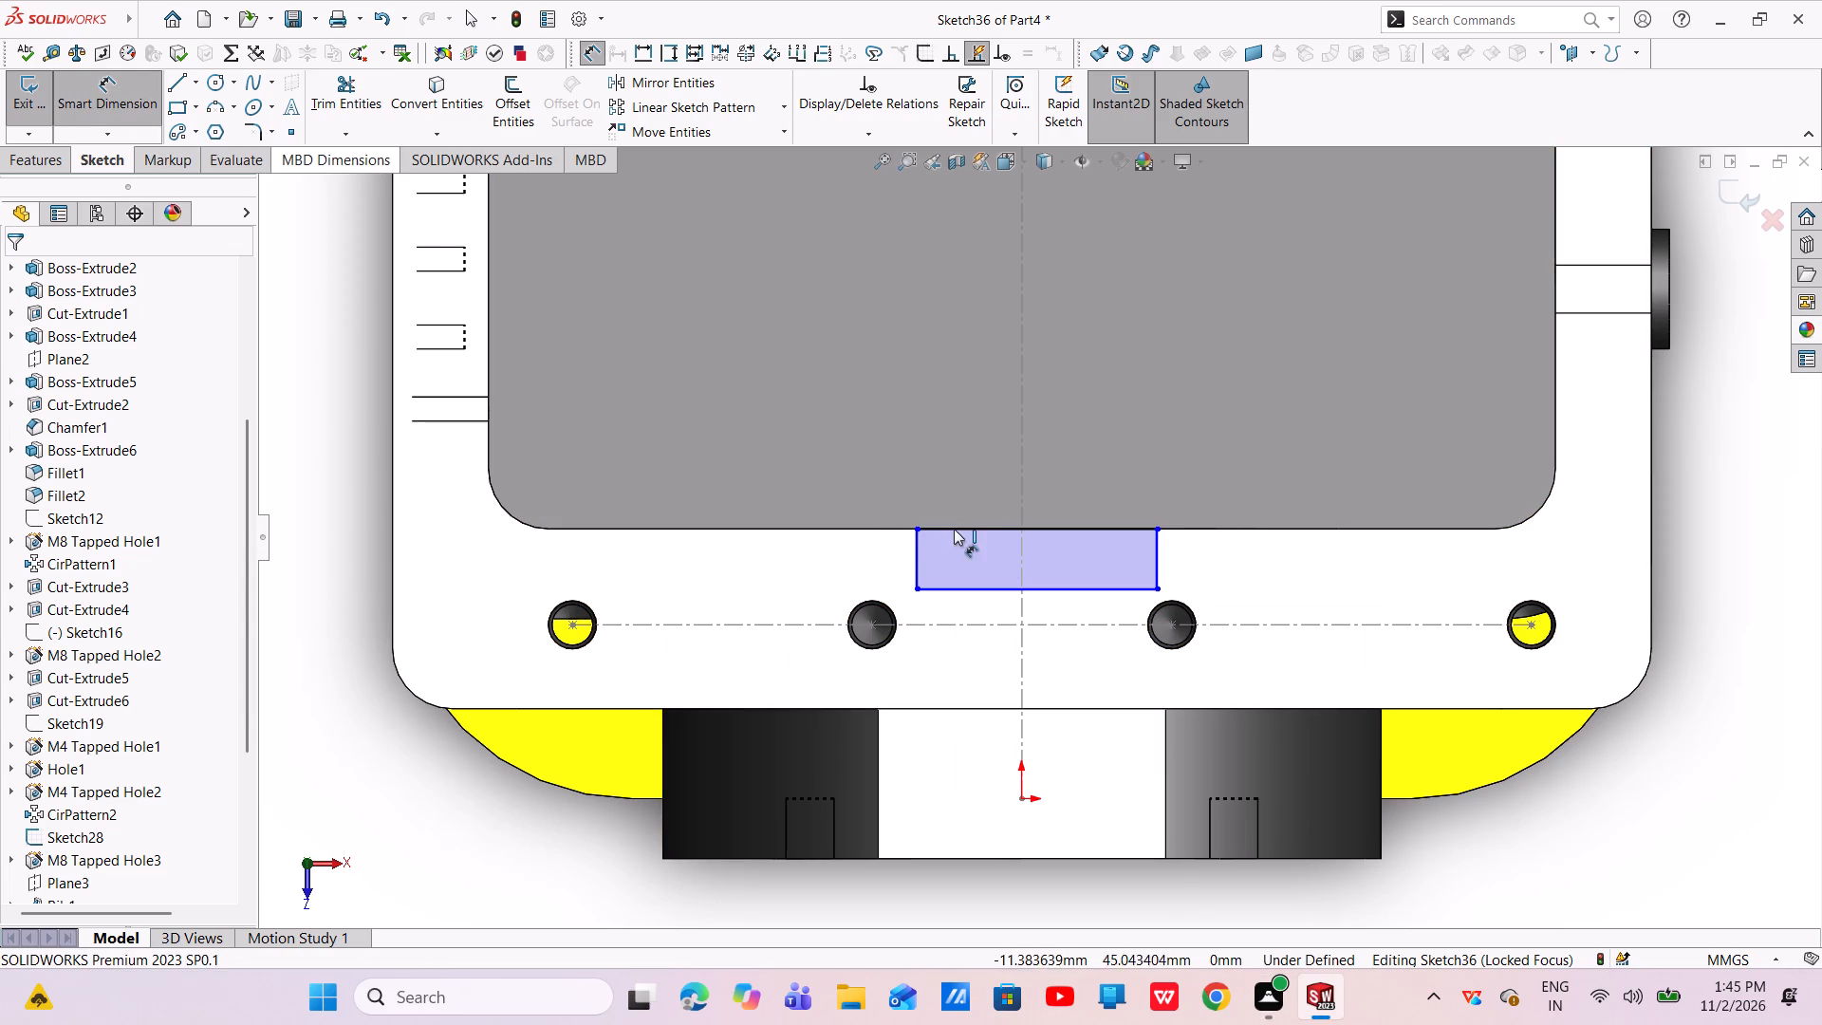
left_click(1158, 551)
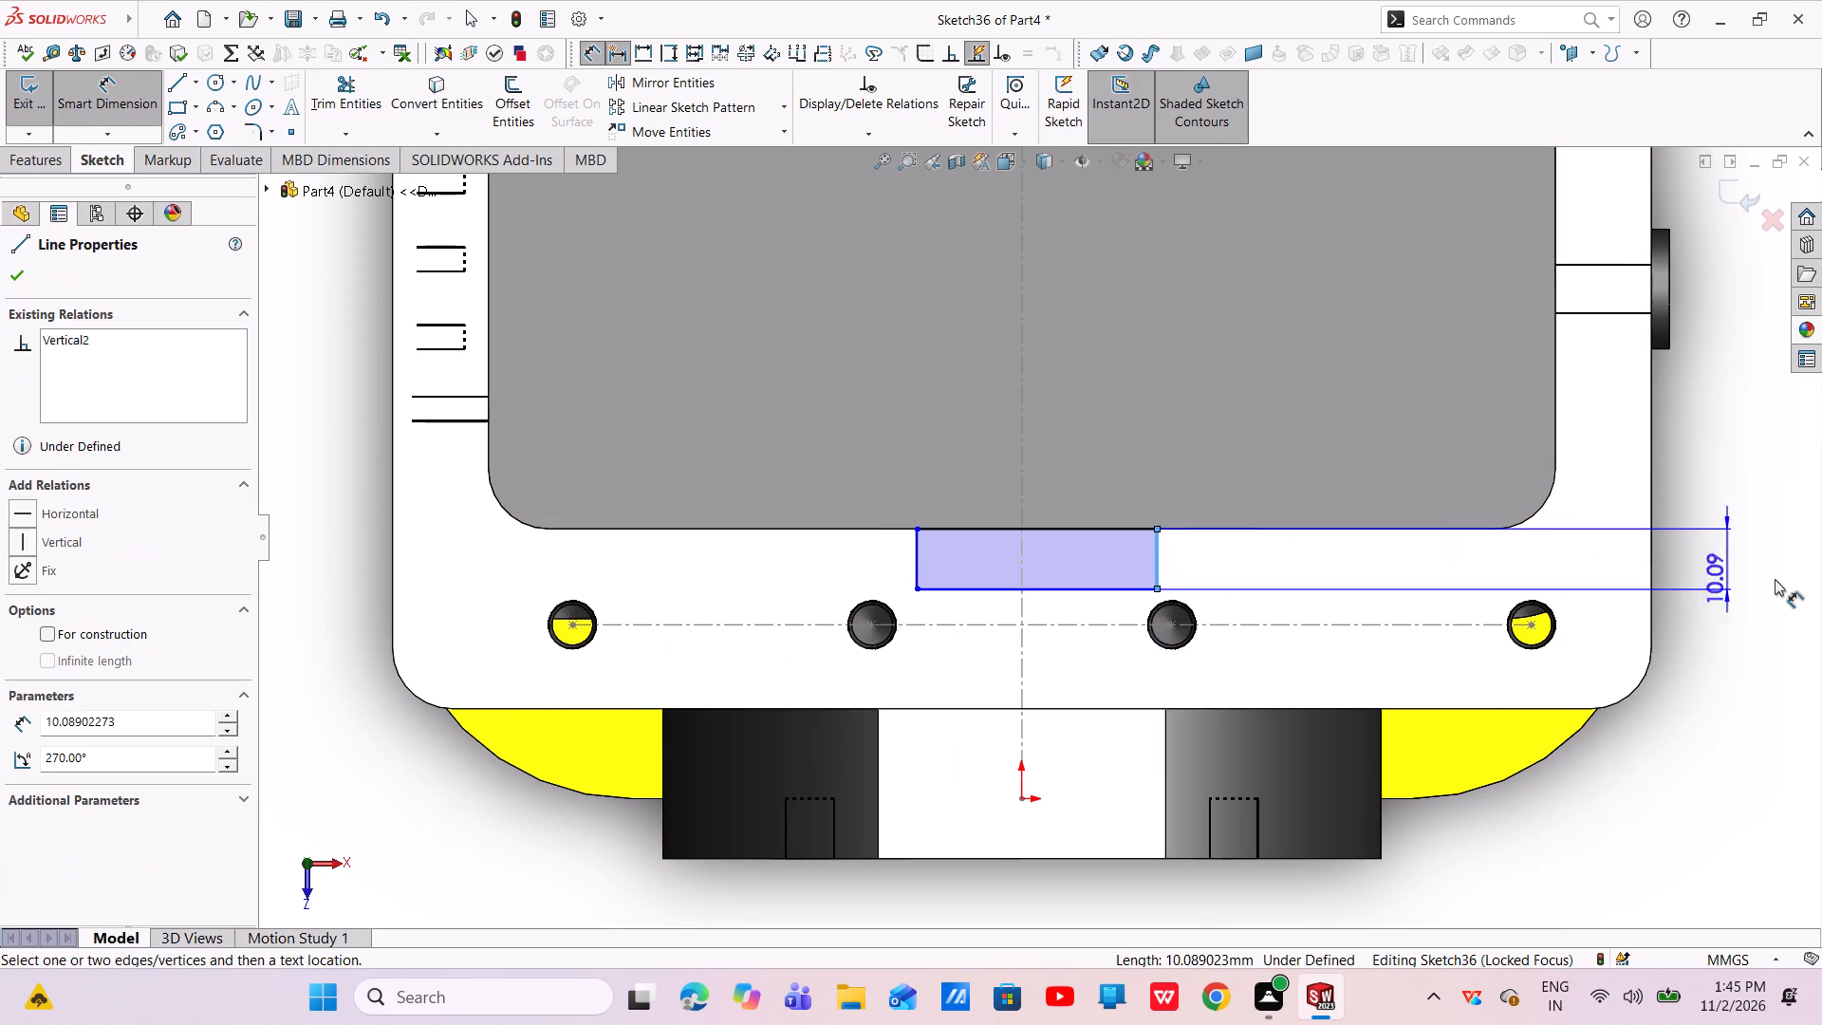
left_click(1785, 579)
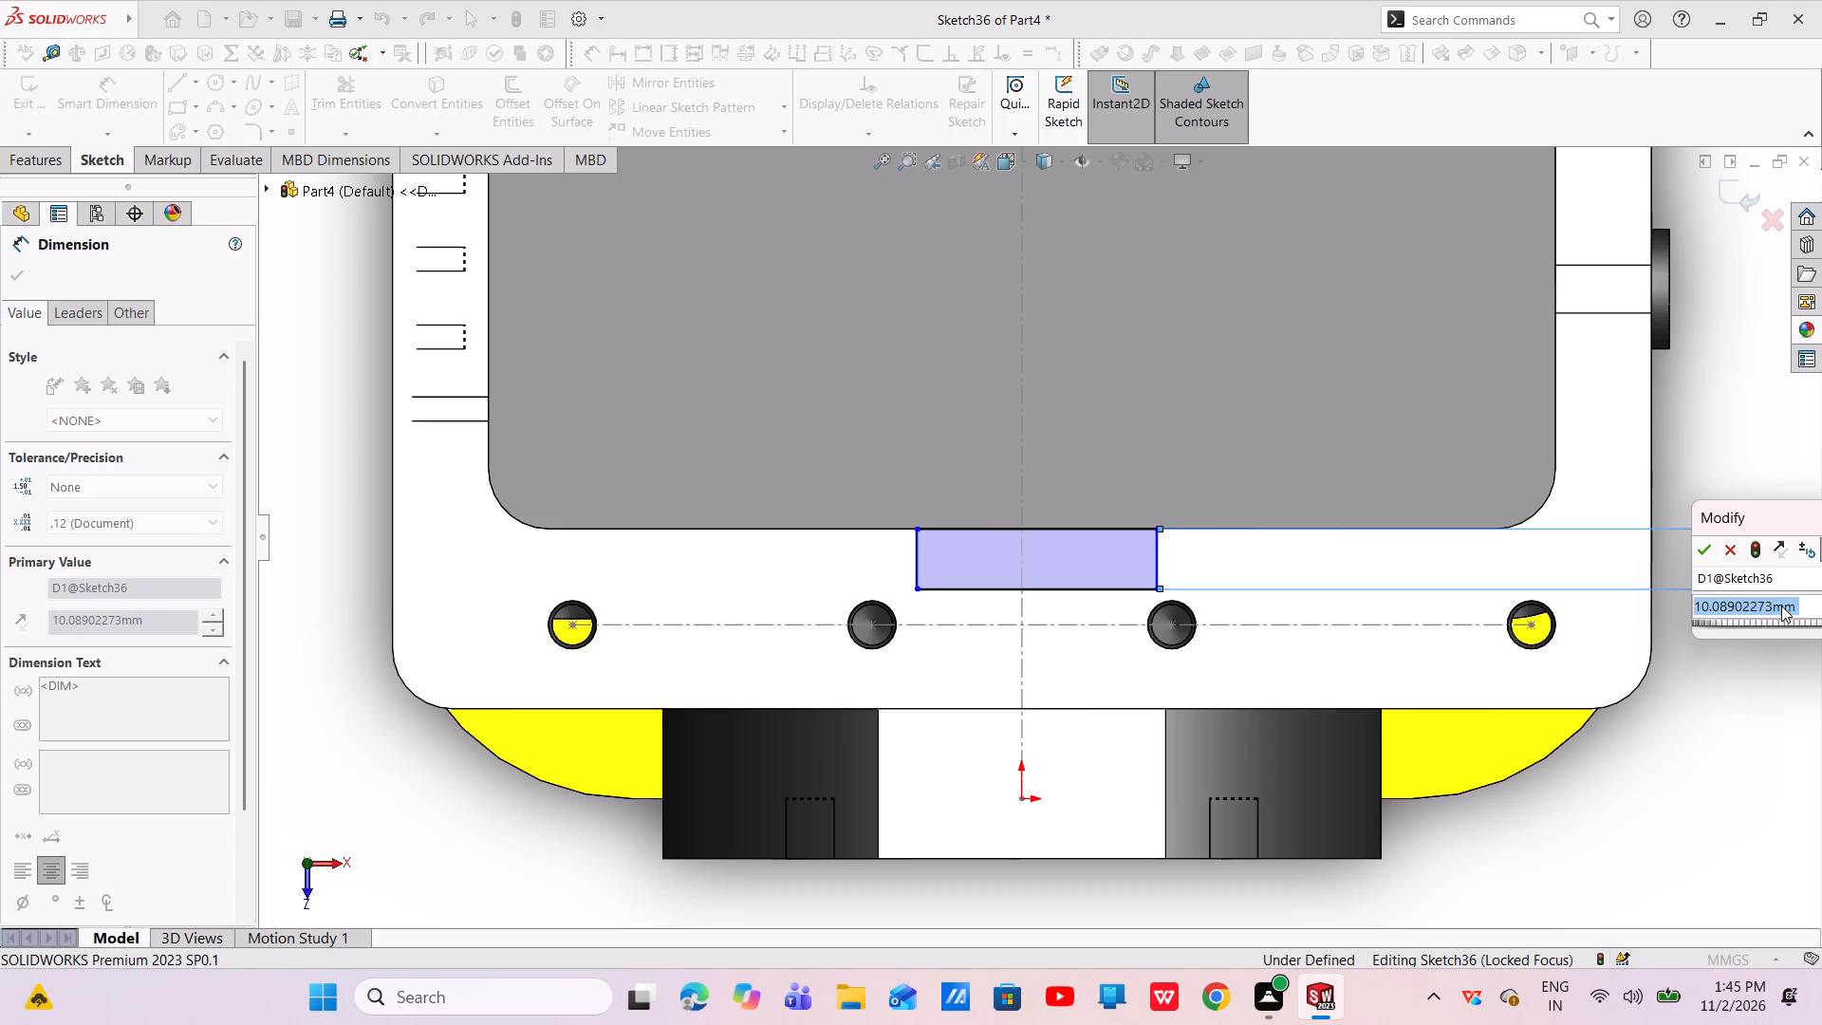
key("BackSpace")
type("10")
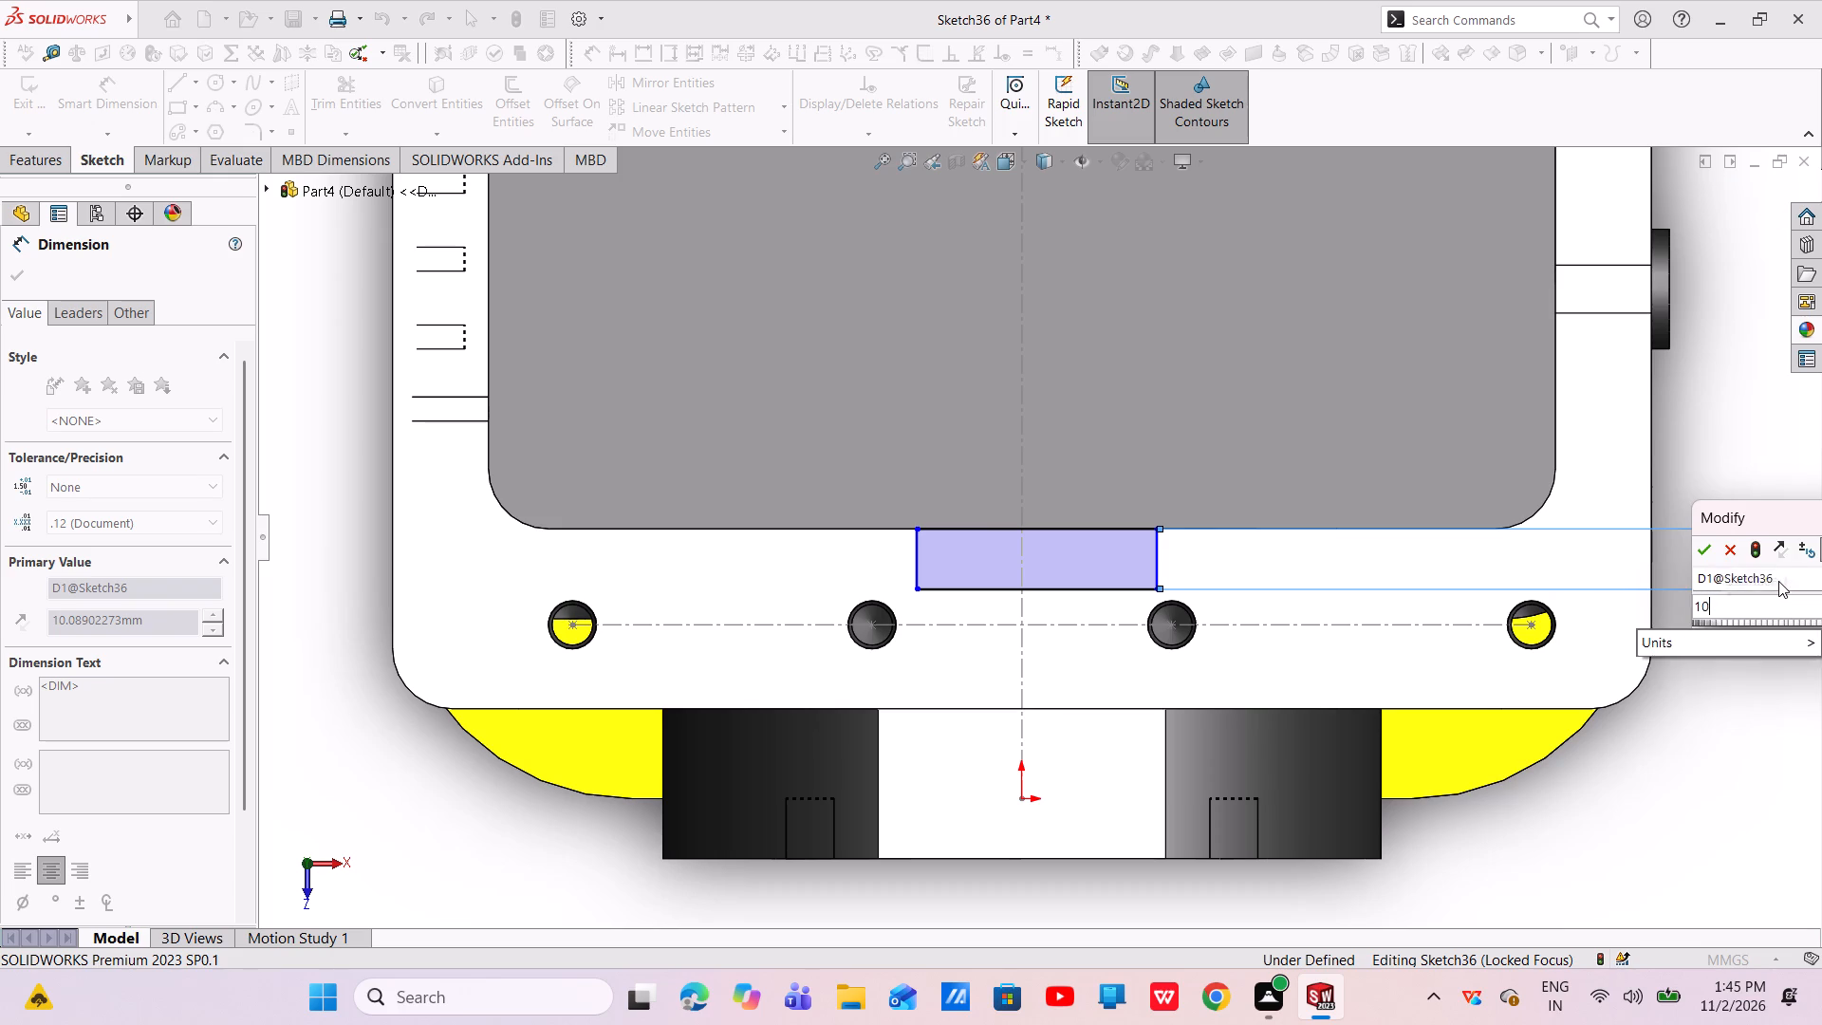
key("Return")
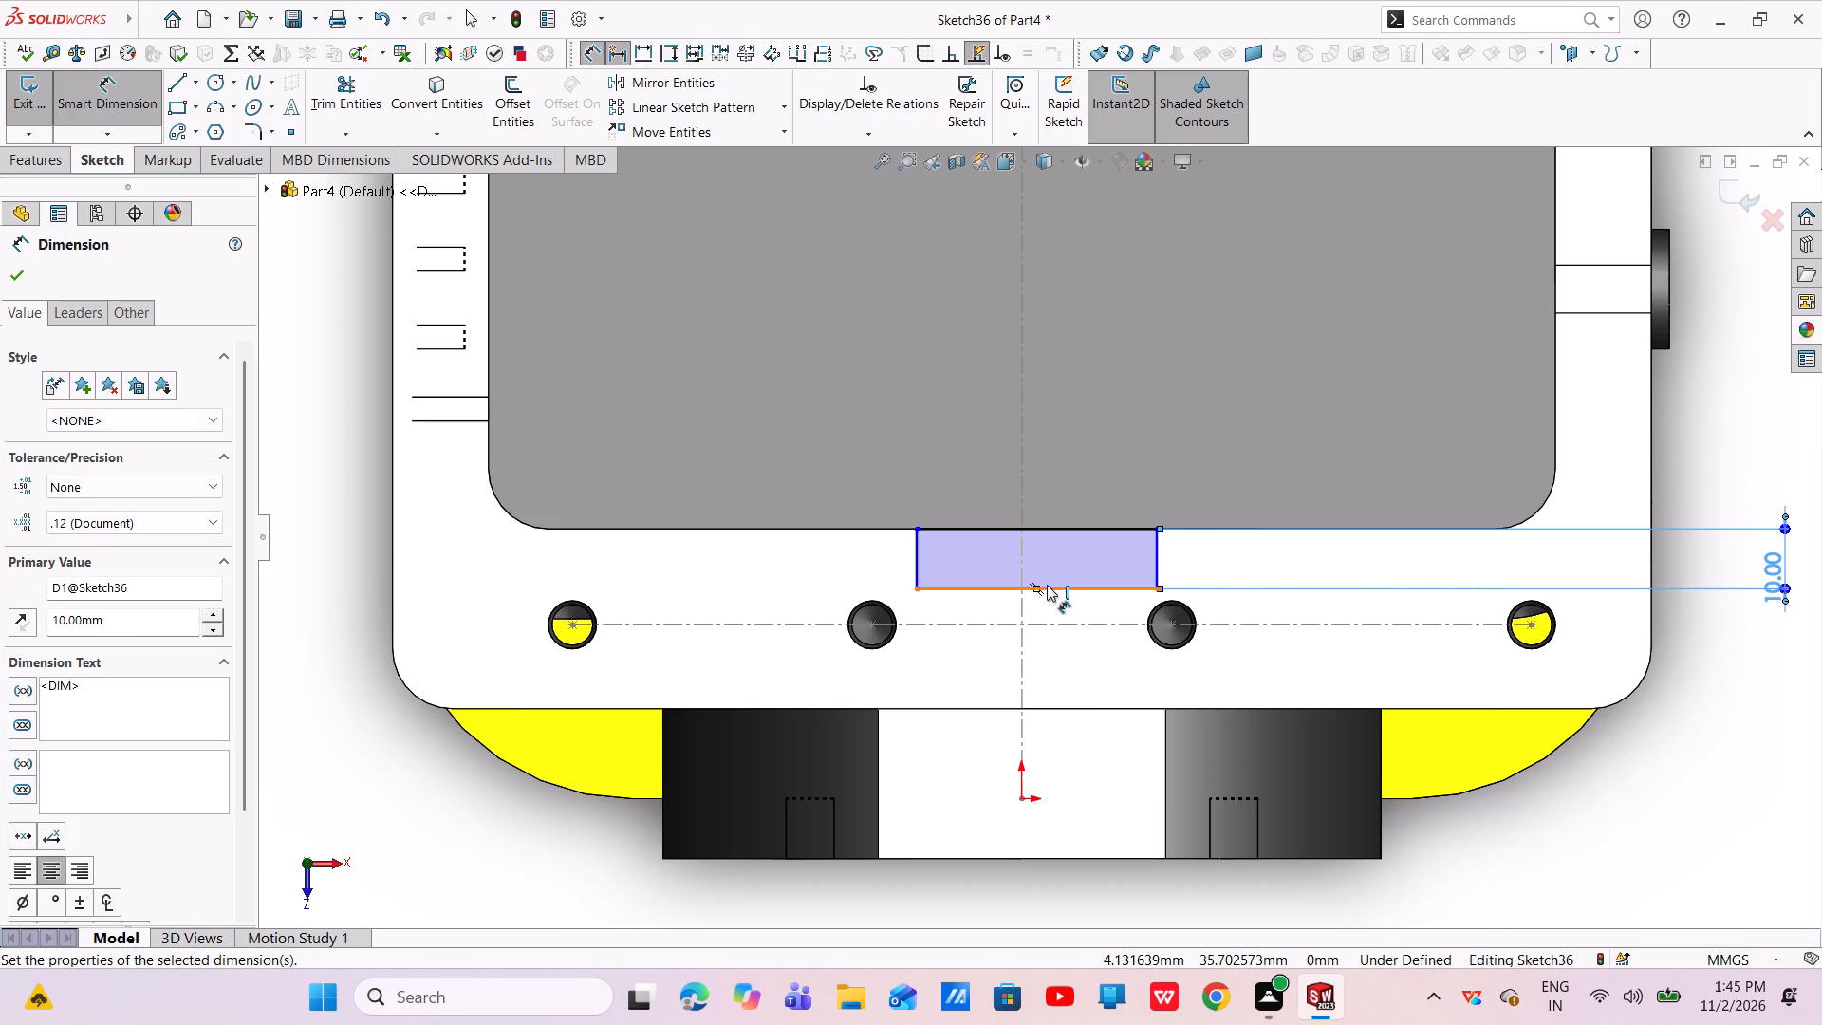
Dimension the rectangle's long side along the cavity edge to 30 mm.
left_click(1042, 530)
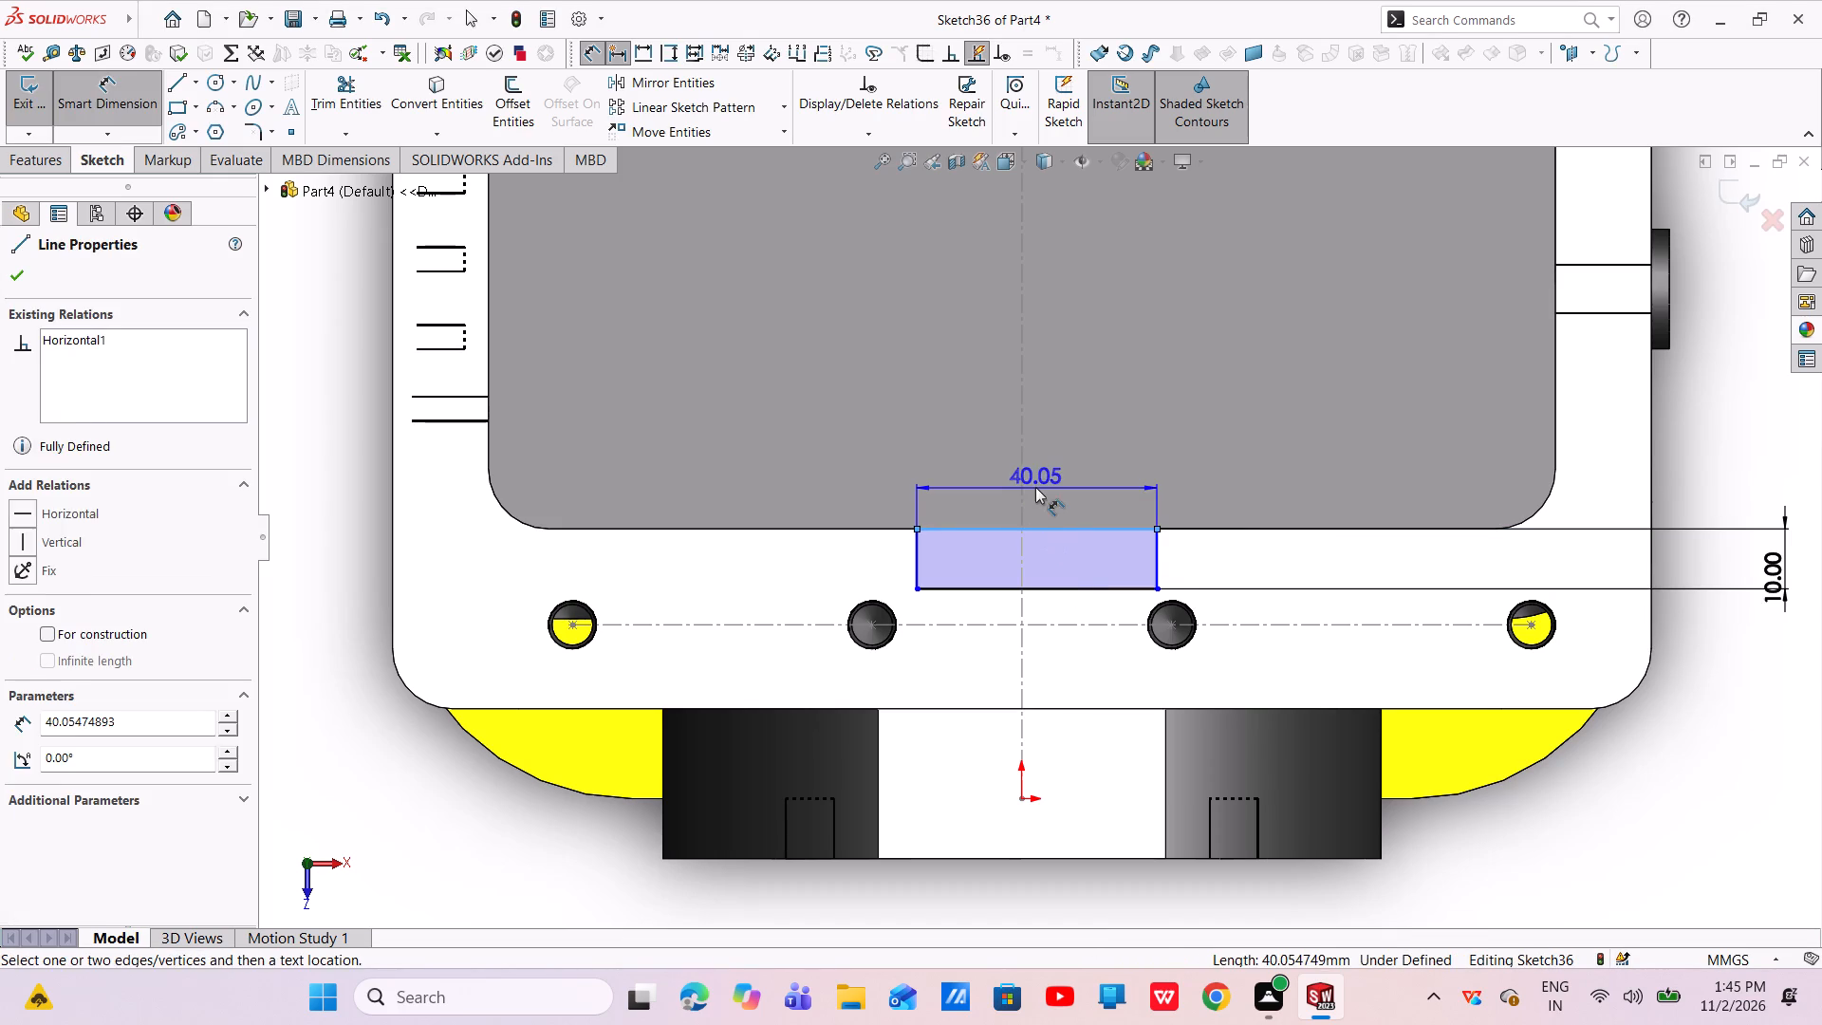
left_click(1035, 487)
key("BackSpace")
key("3")
key("0")
key("Return")
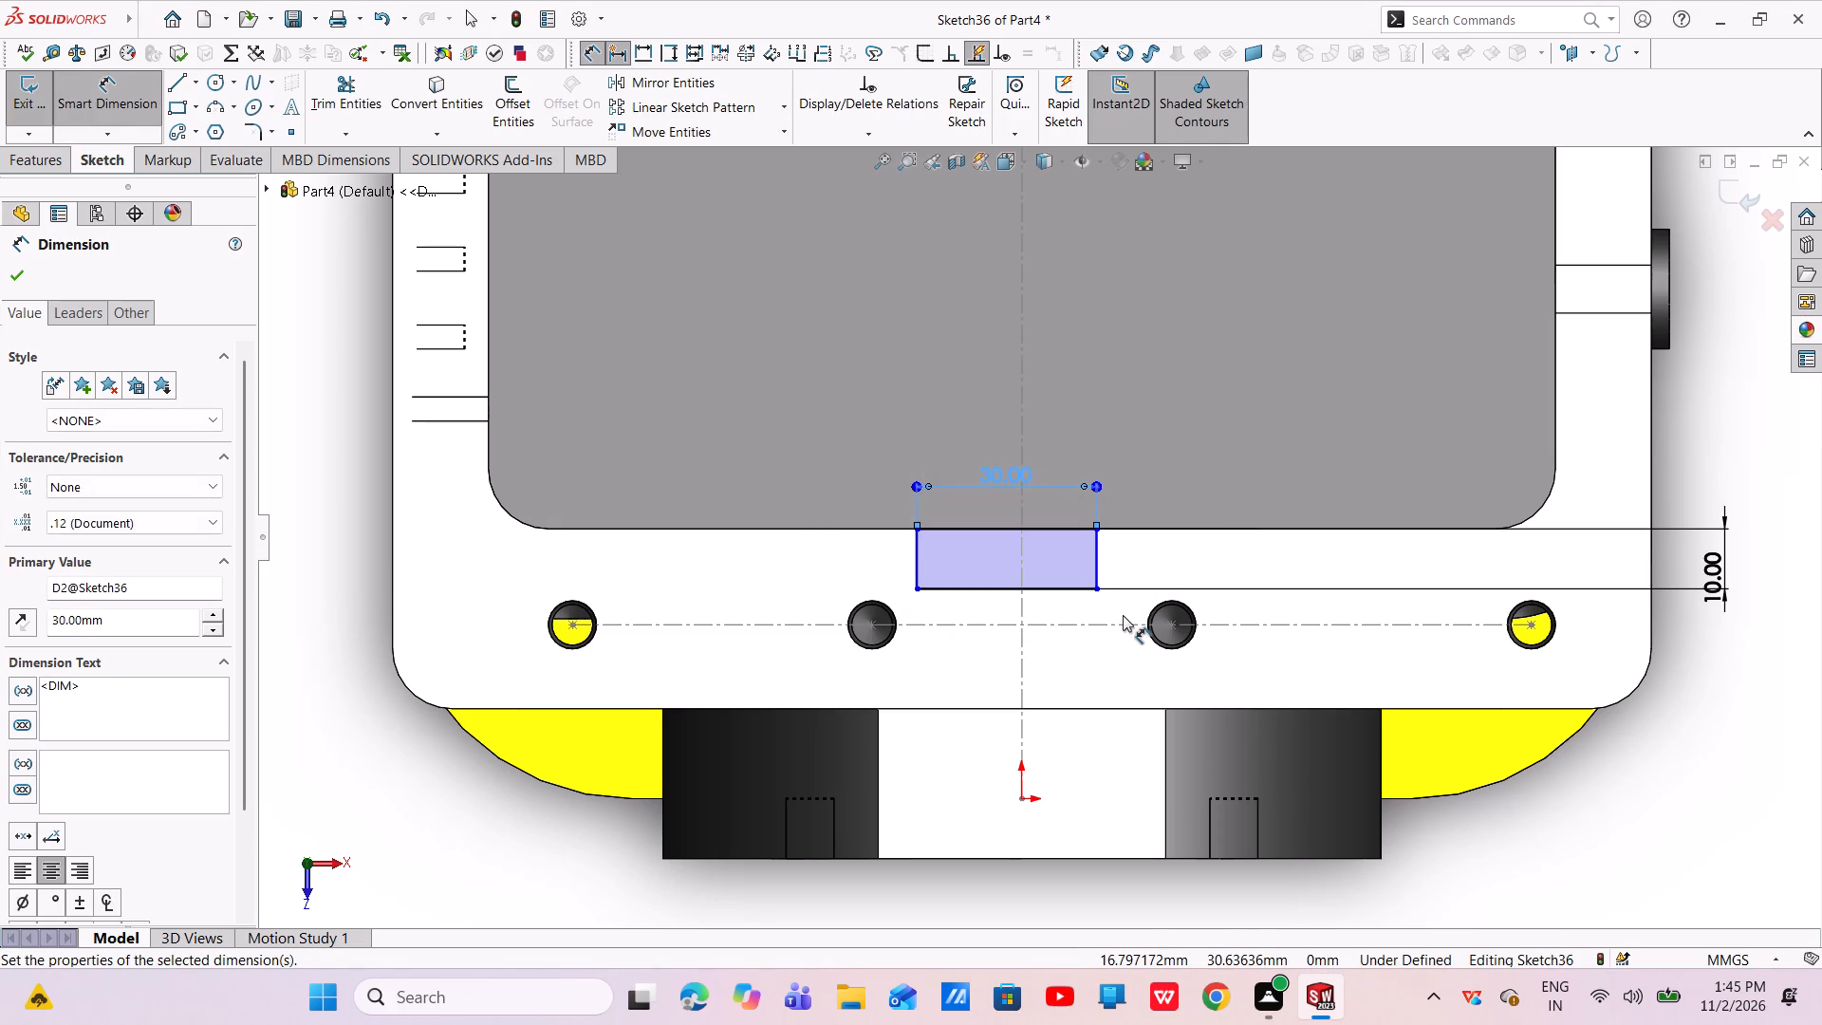
key("grave")
key("Escape")
key("Escape")
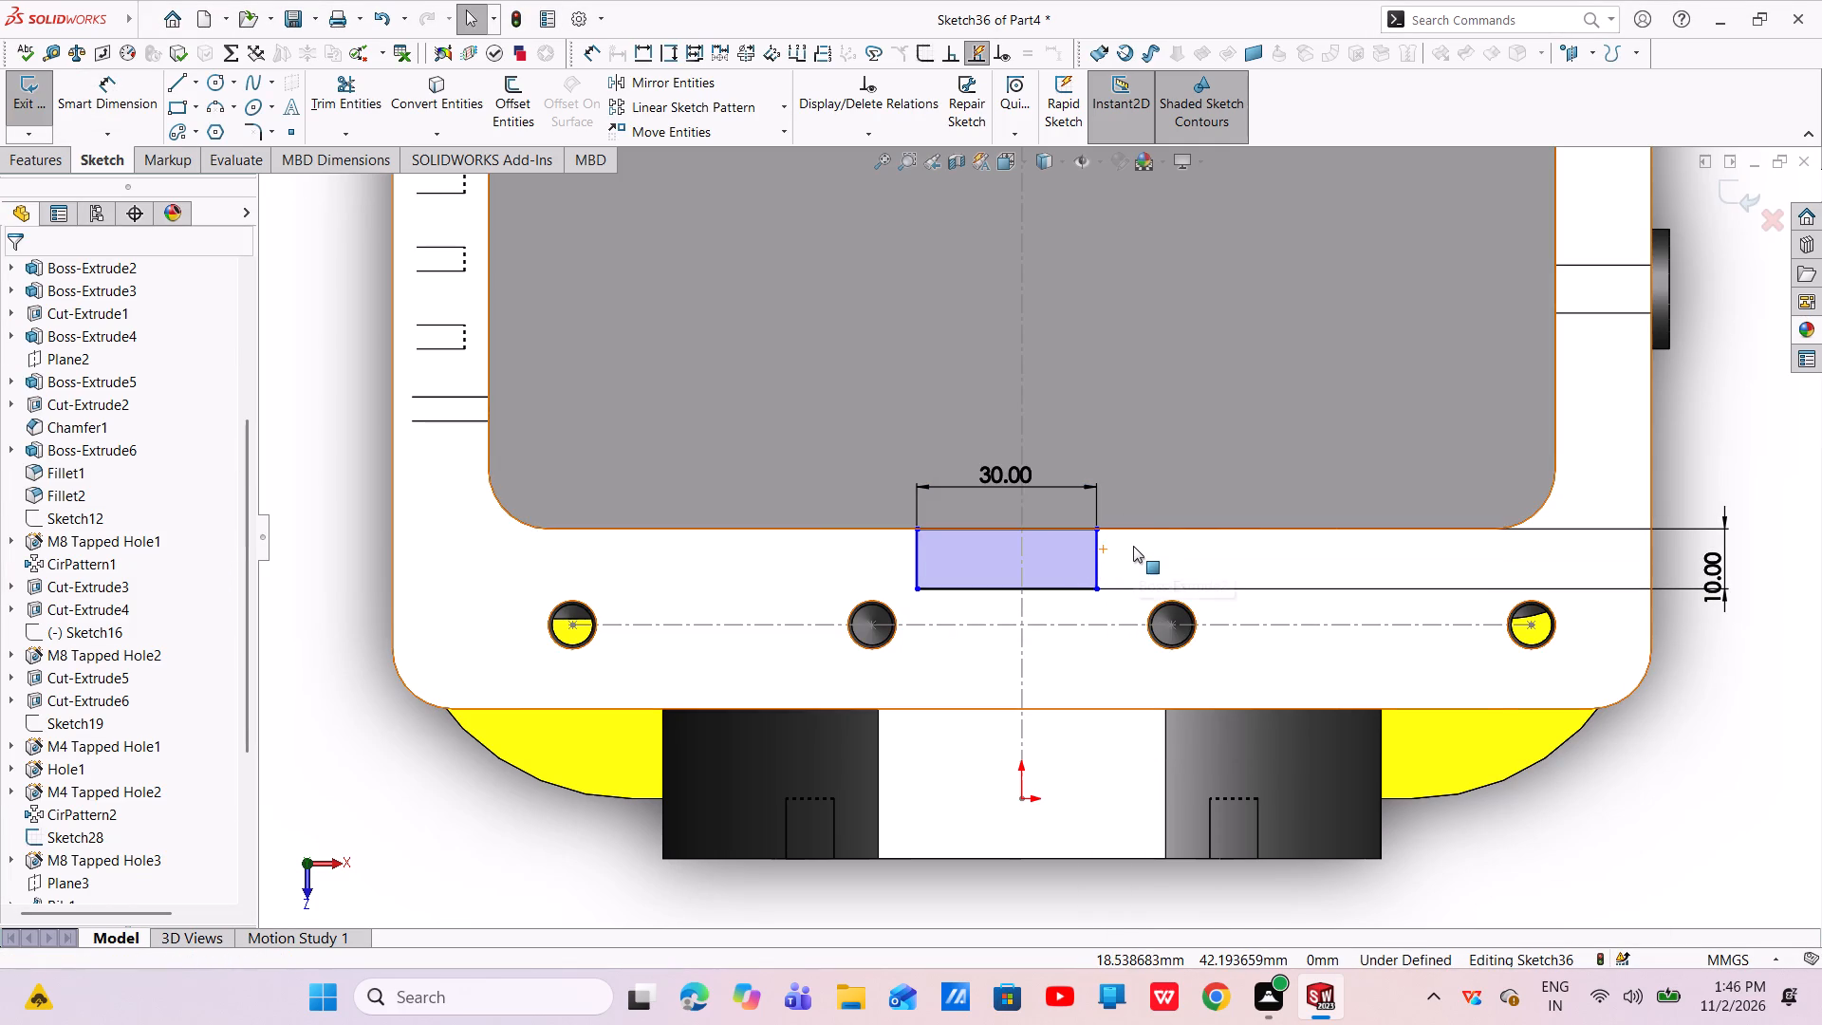
Centre the rectangle on the flange centreline with an Intersection relation between its outer long side, that side's midpoint and the centreline.
left_click_drag(1118, 550, 1113, 551, "ctrl")
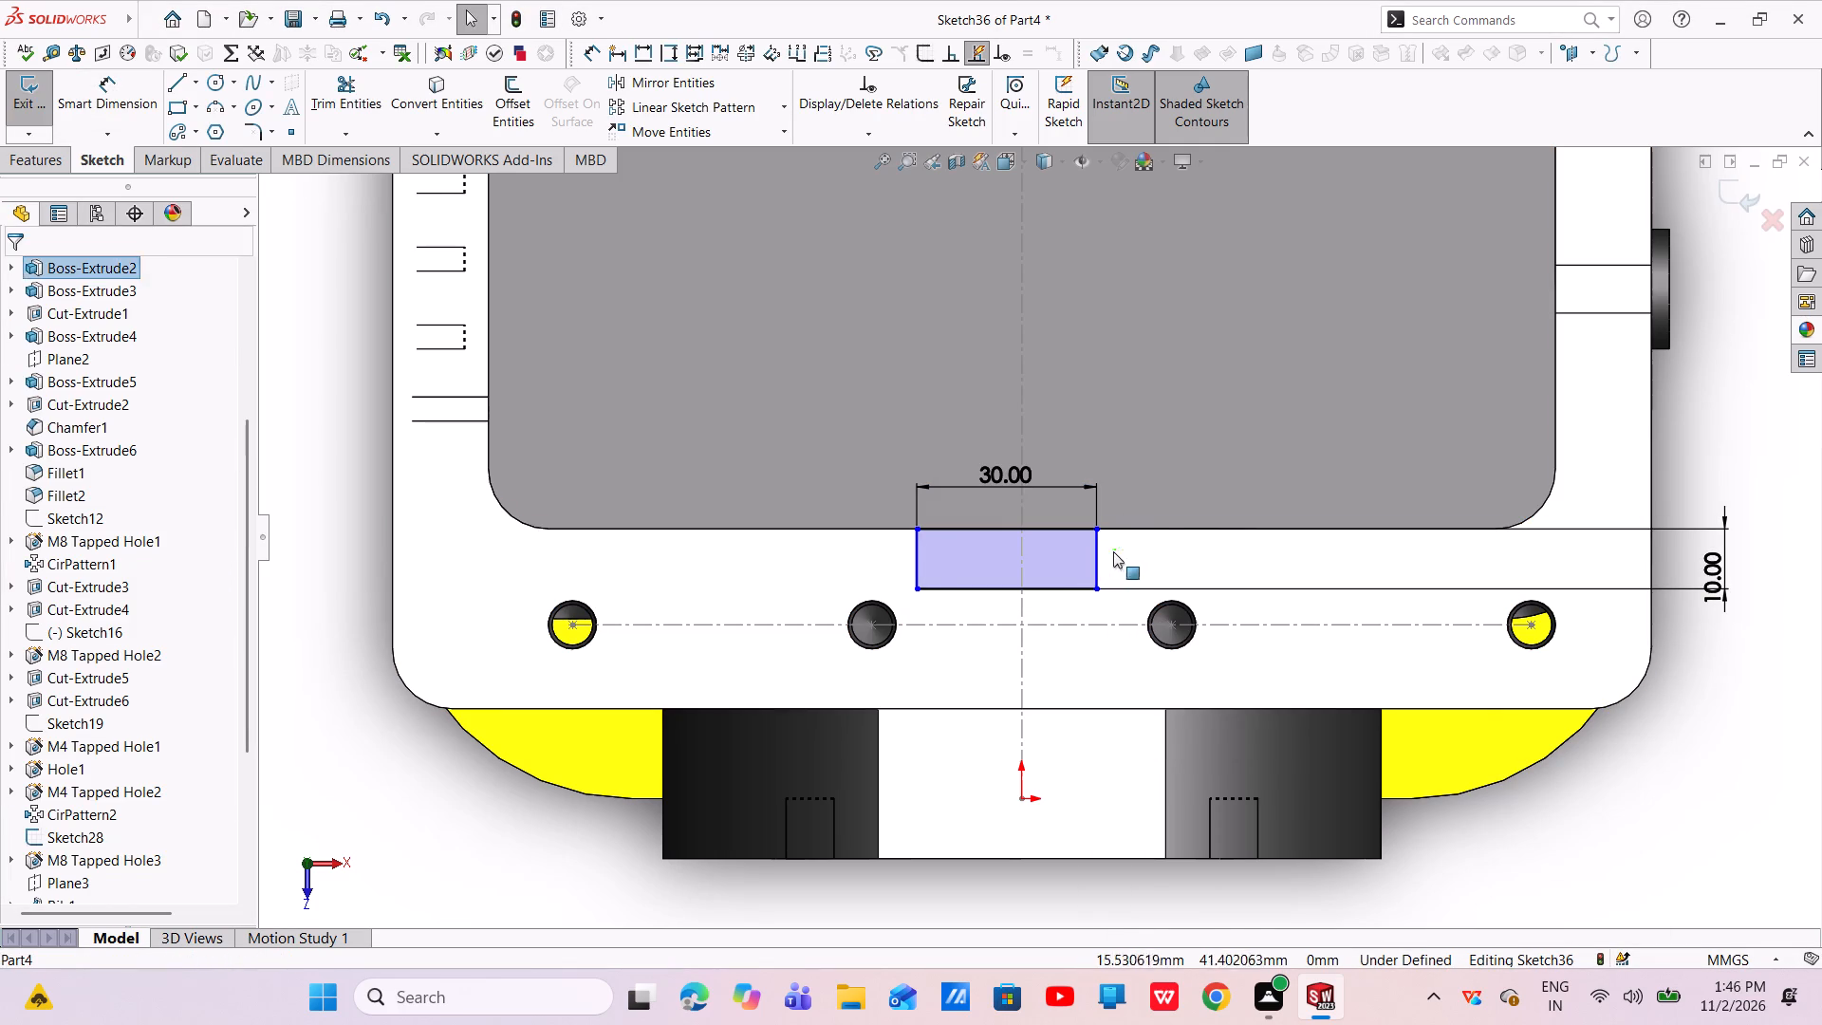
left_click_drag(1113, 551, 899, 558, "ctrl")
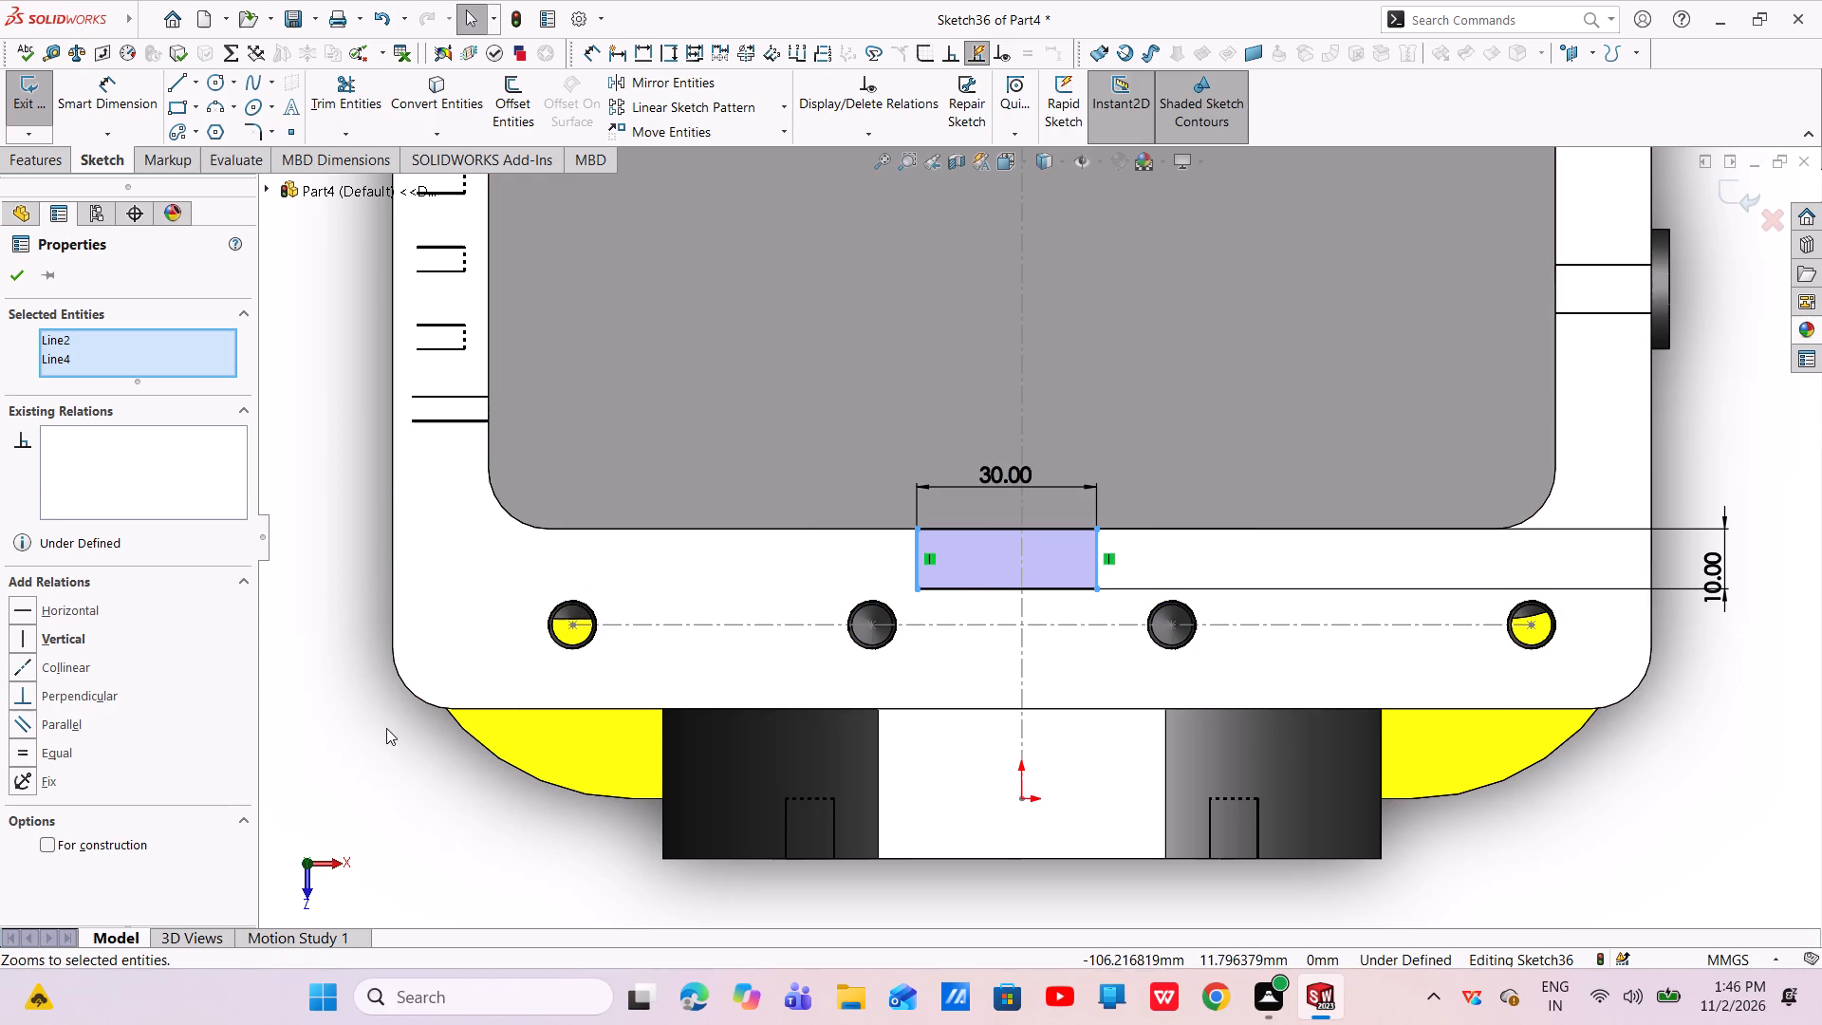
key("Escape")
key("Escape")
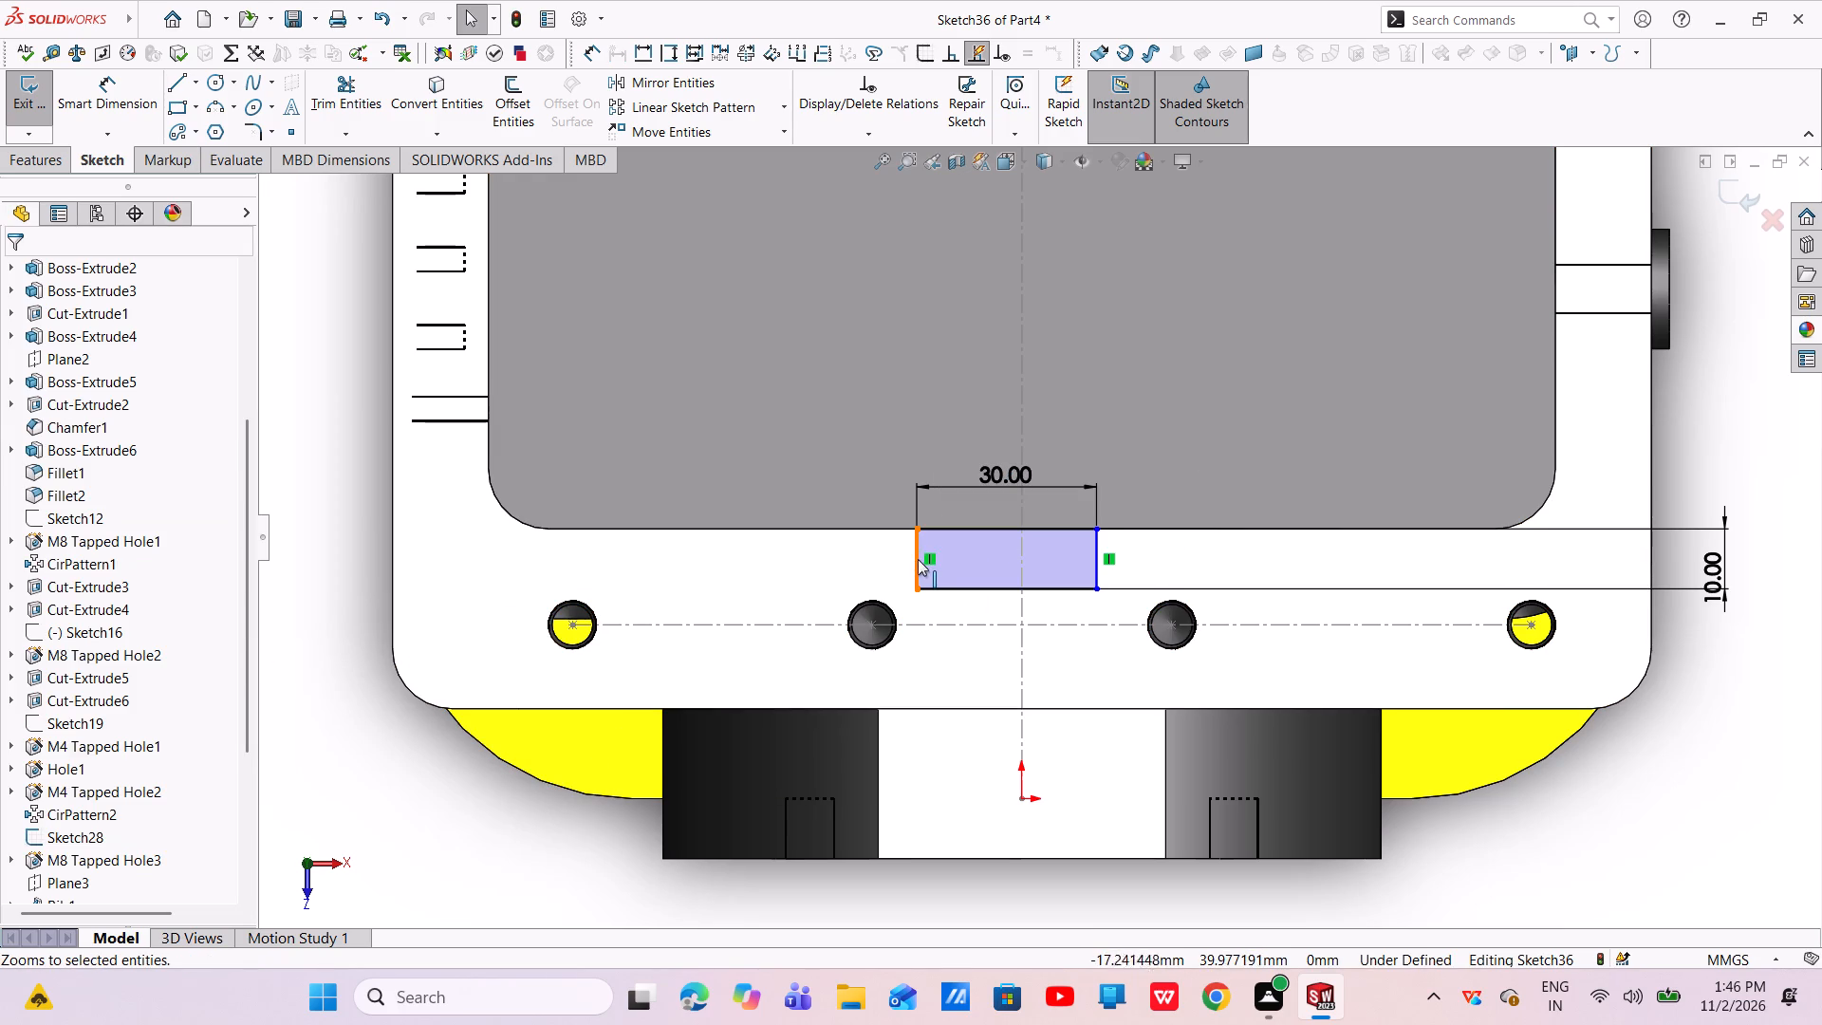
left_click_drag(918, 559, 943, 563)
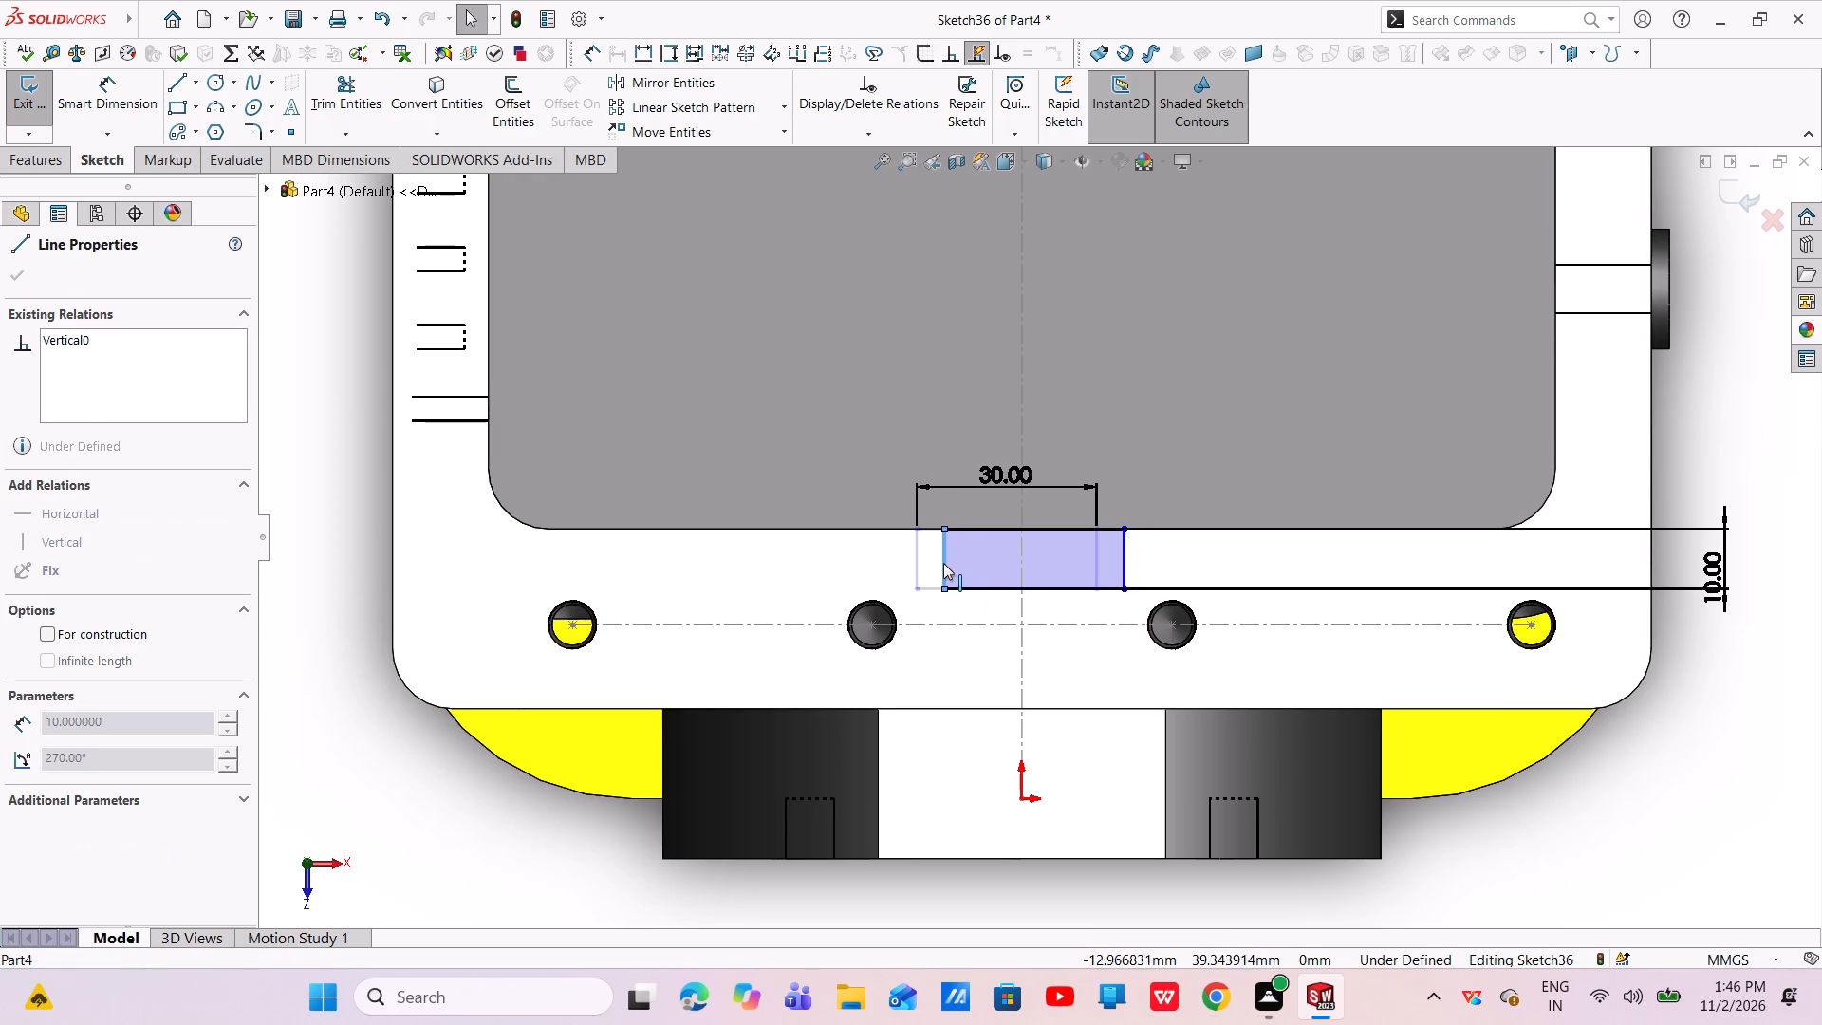
left_click_drag(943, 563, 942, 563)
key("Escape")
key("Escape")
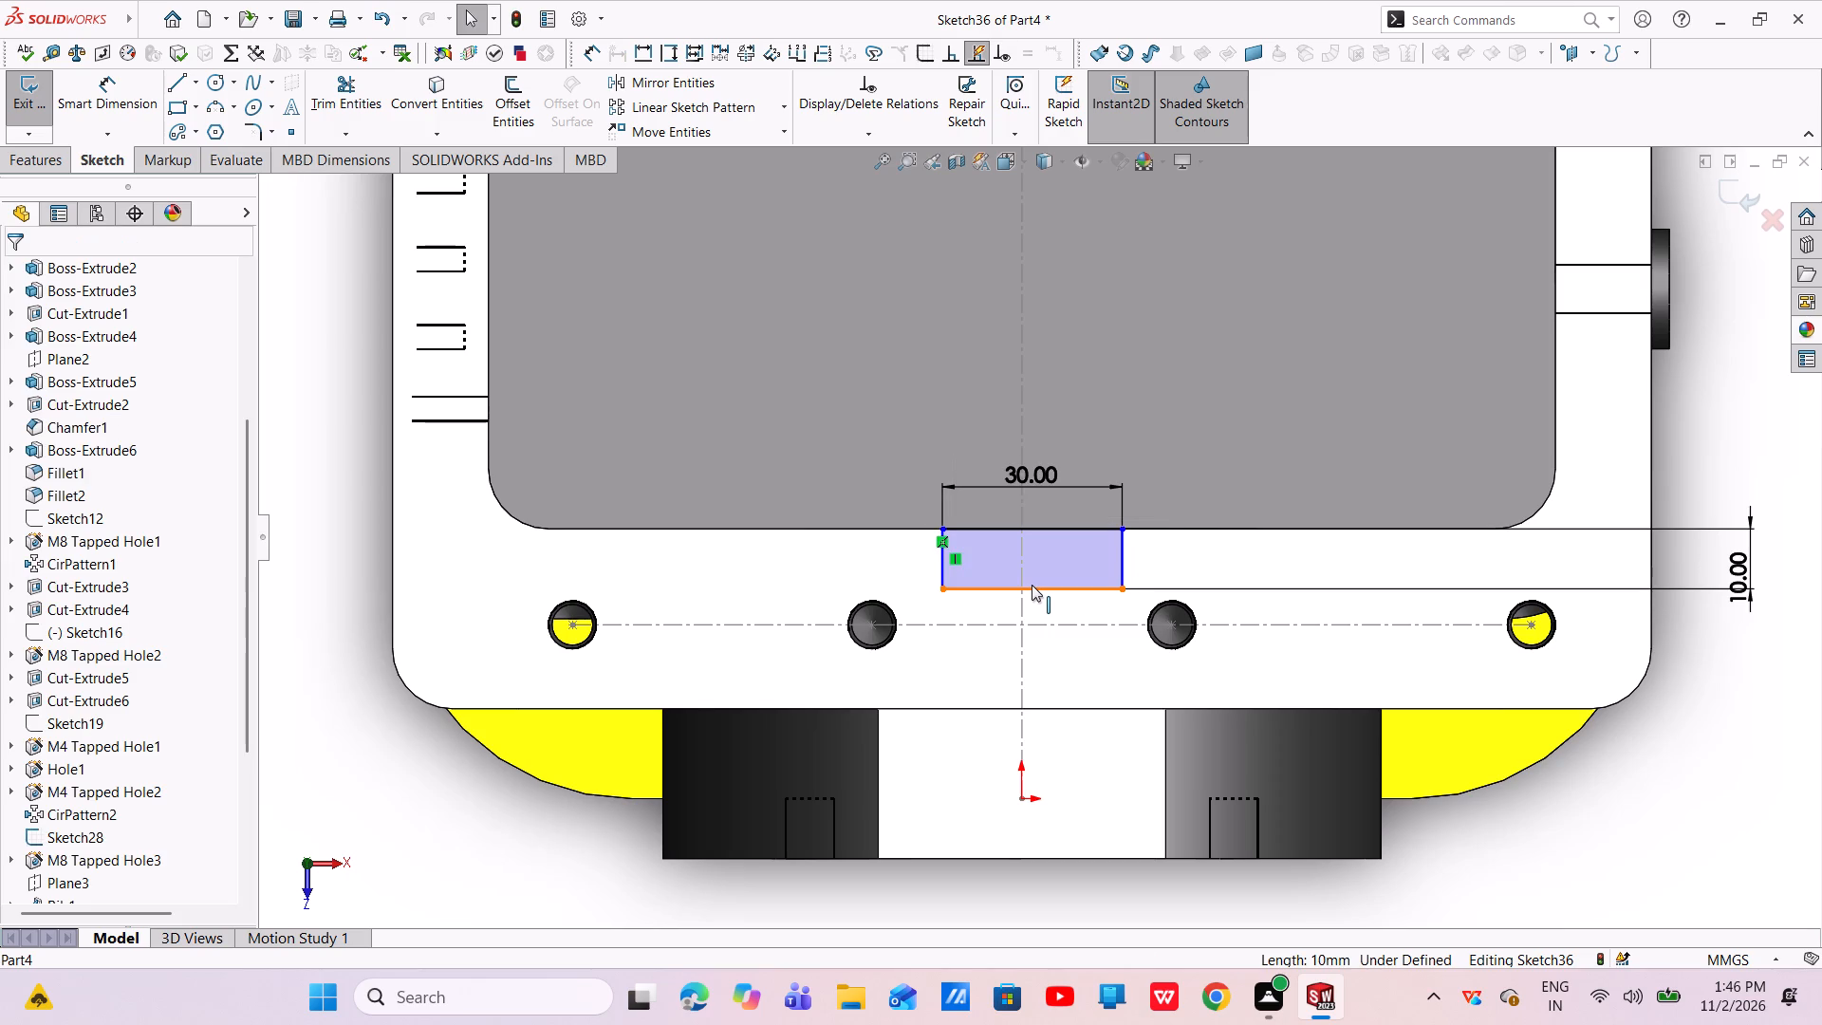
left_click(1031, 586)
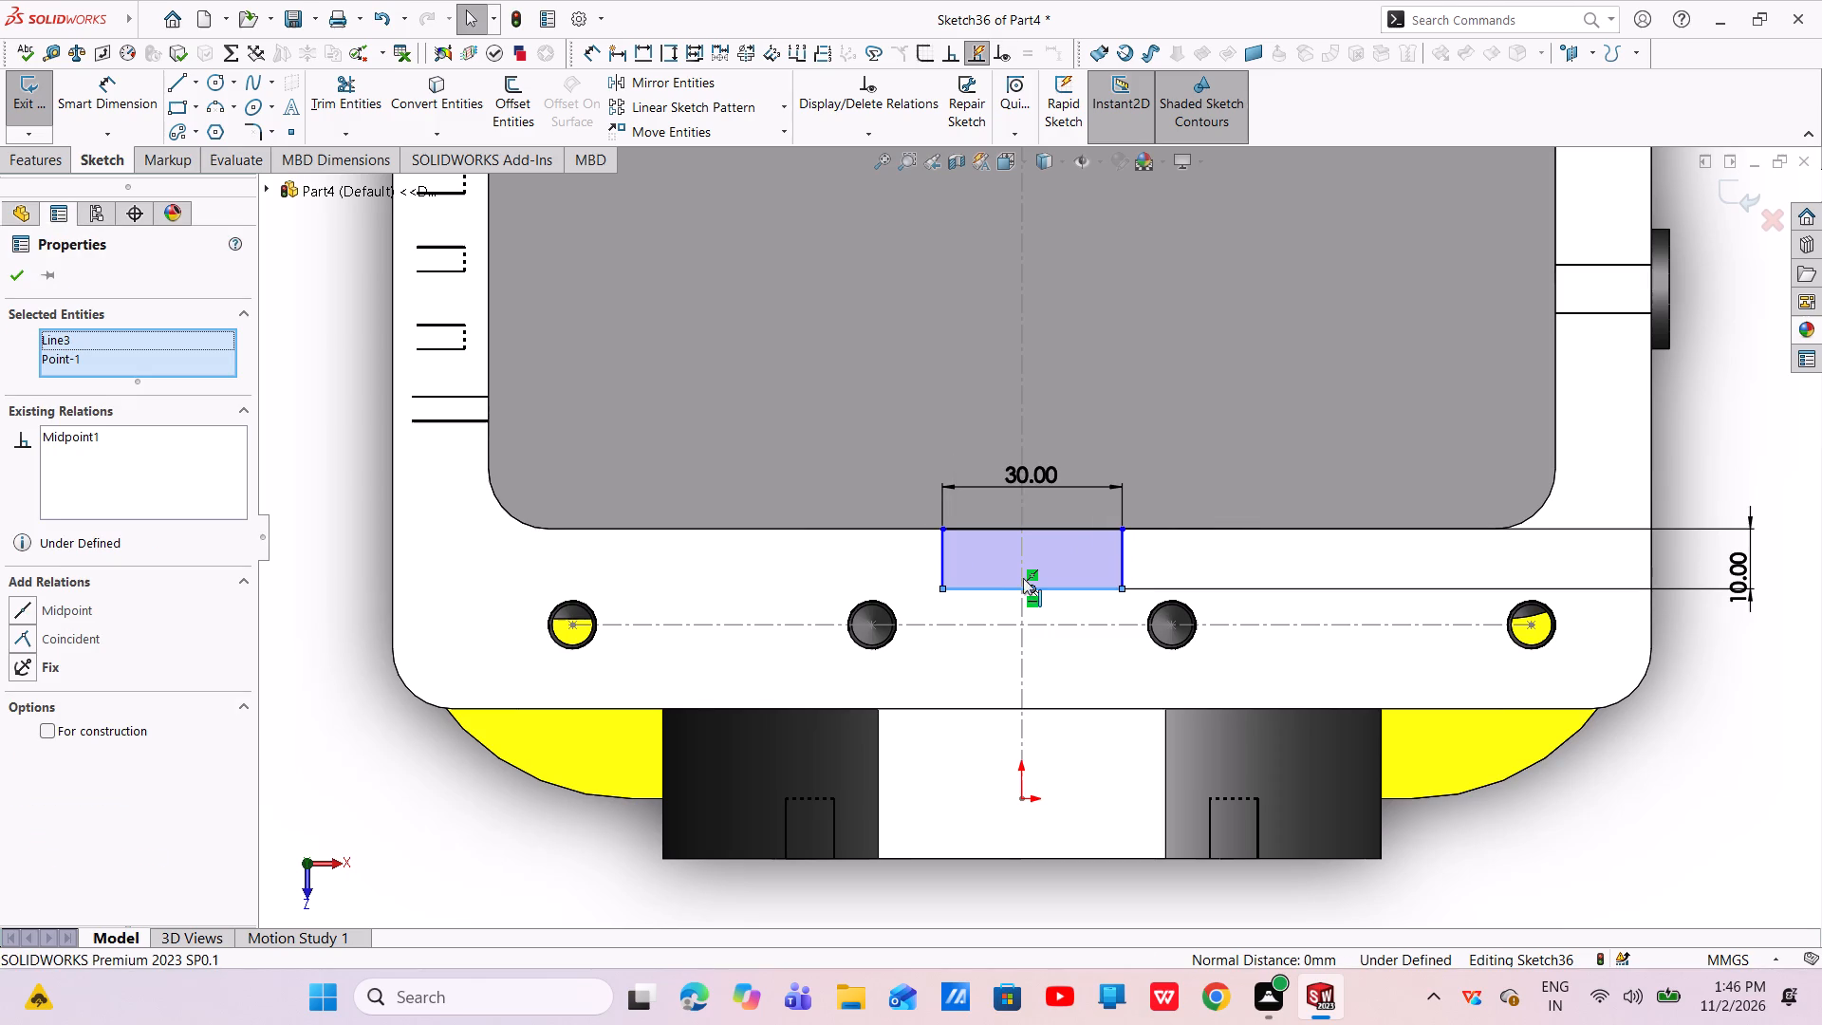
left_click(1019, 565, "ctrl")
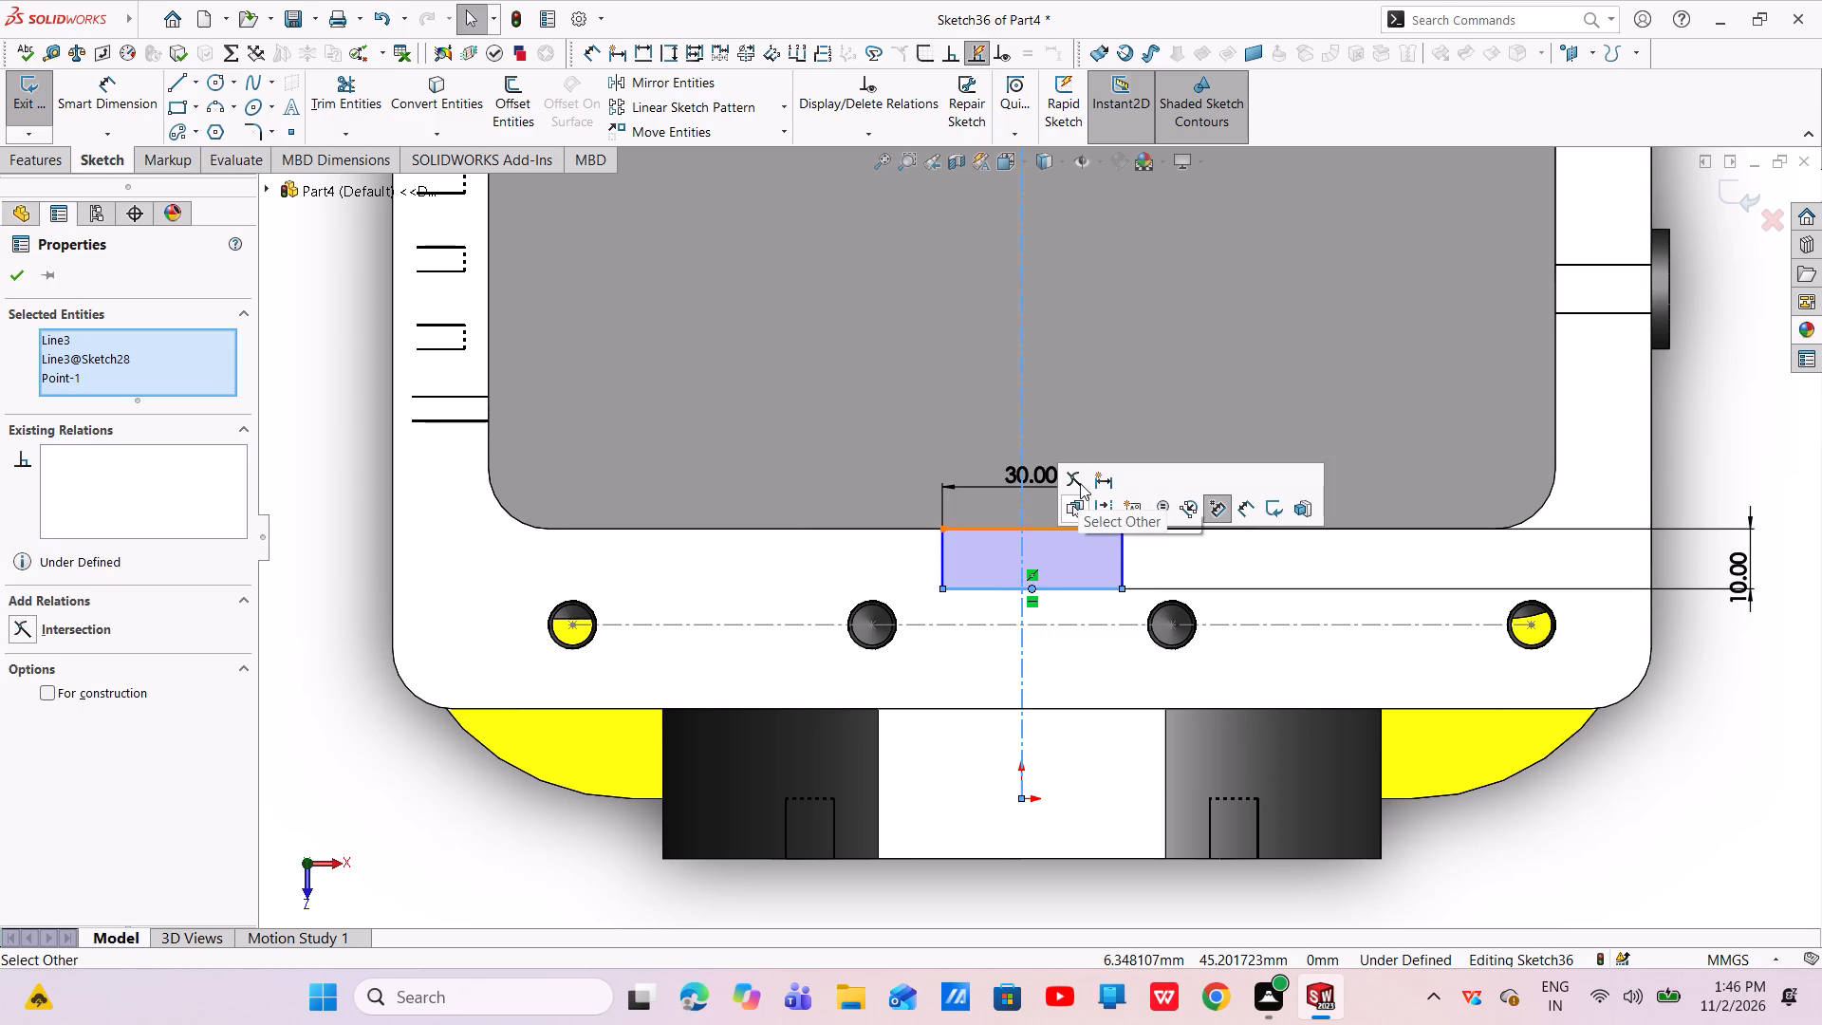
left_click(1079, 479)
key("Escape")
key("Escape")
scroll(1064, 635, "up", 4)
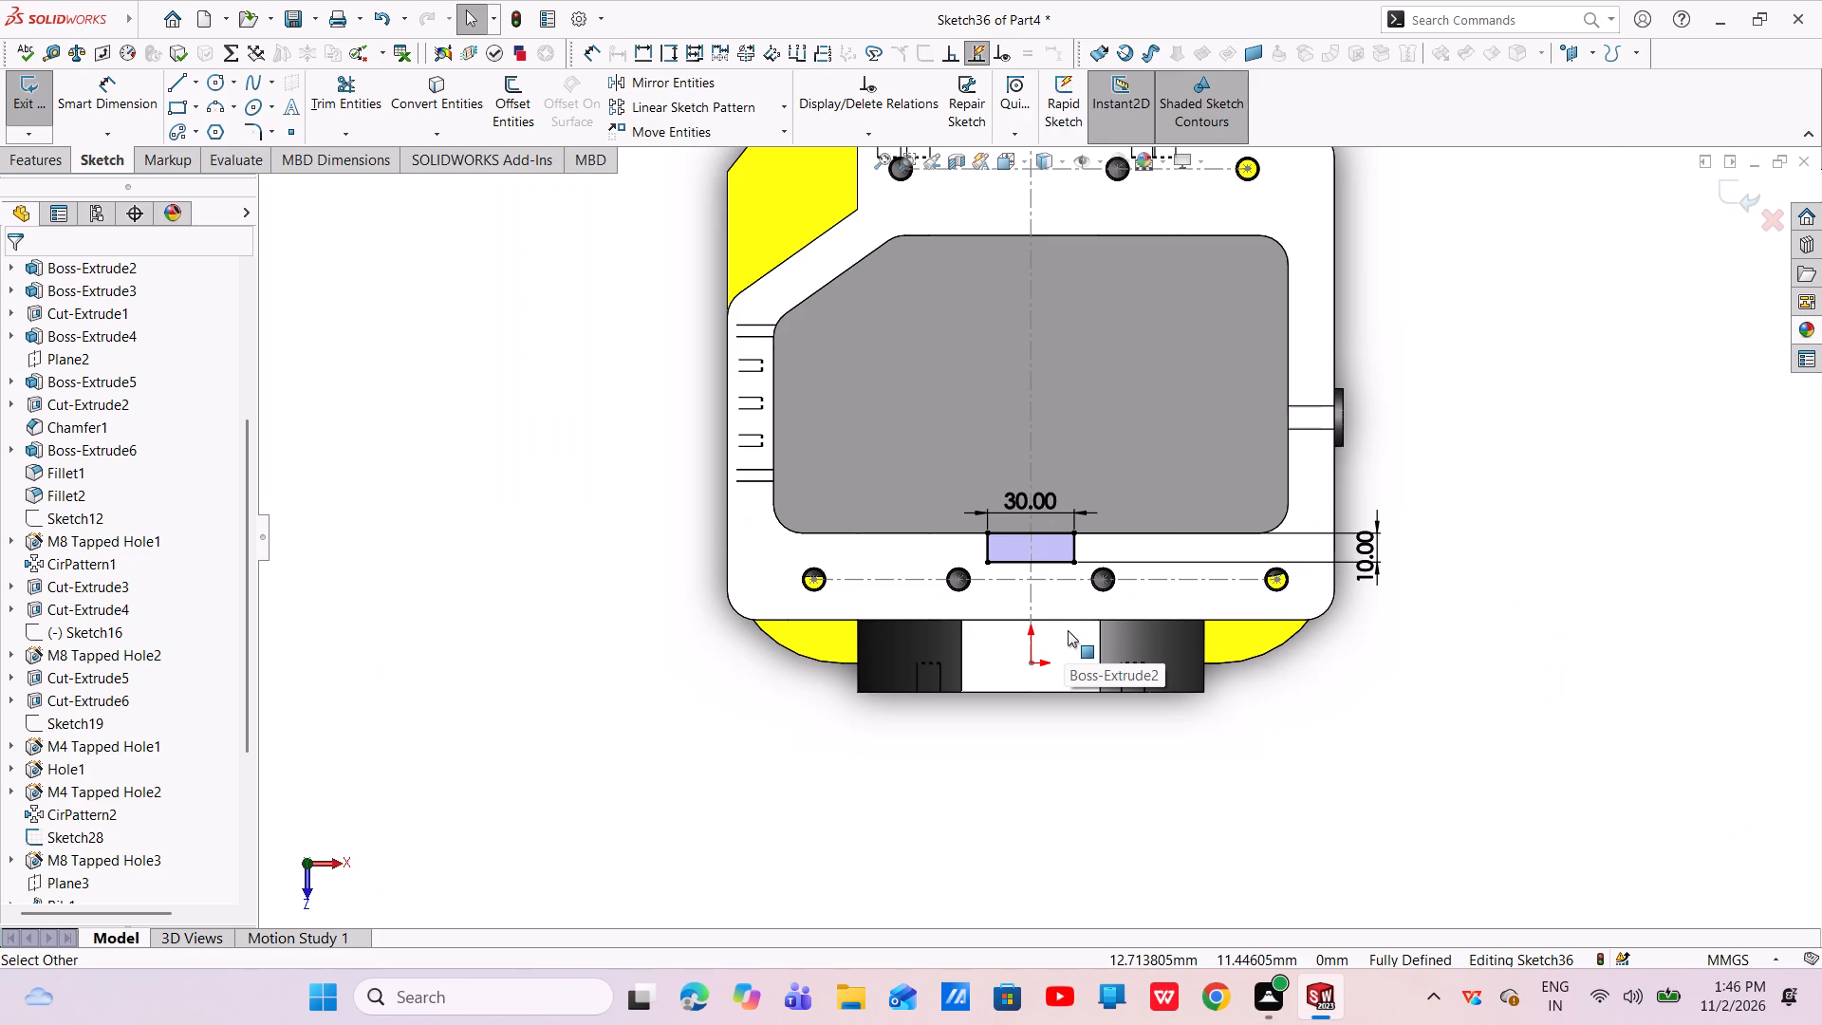
Cut-extrude the rectangle down through the cavity wall to a Blind depth of 116 mm.
left_click(36, 177)
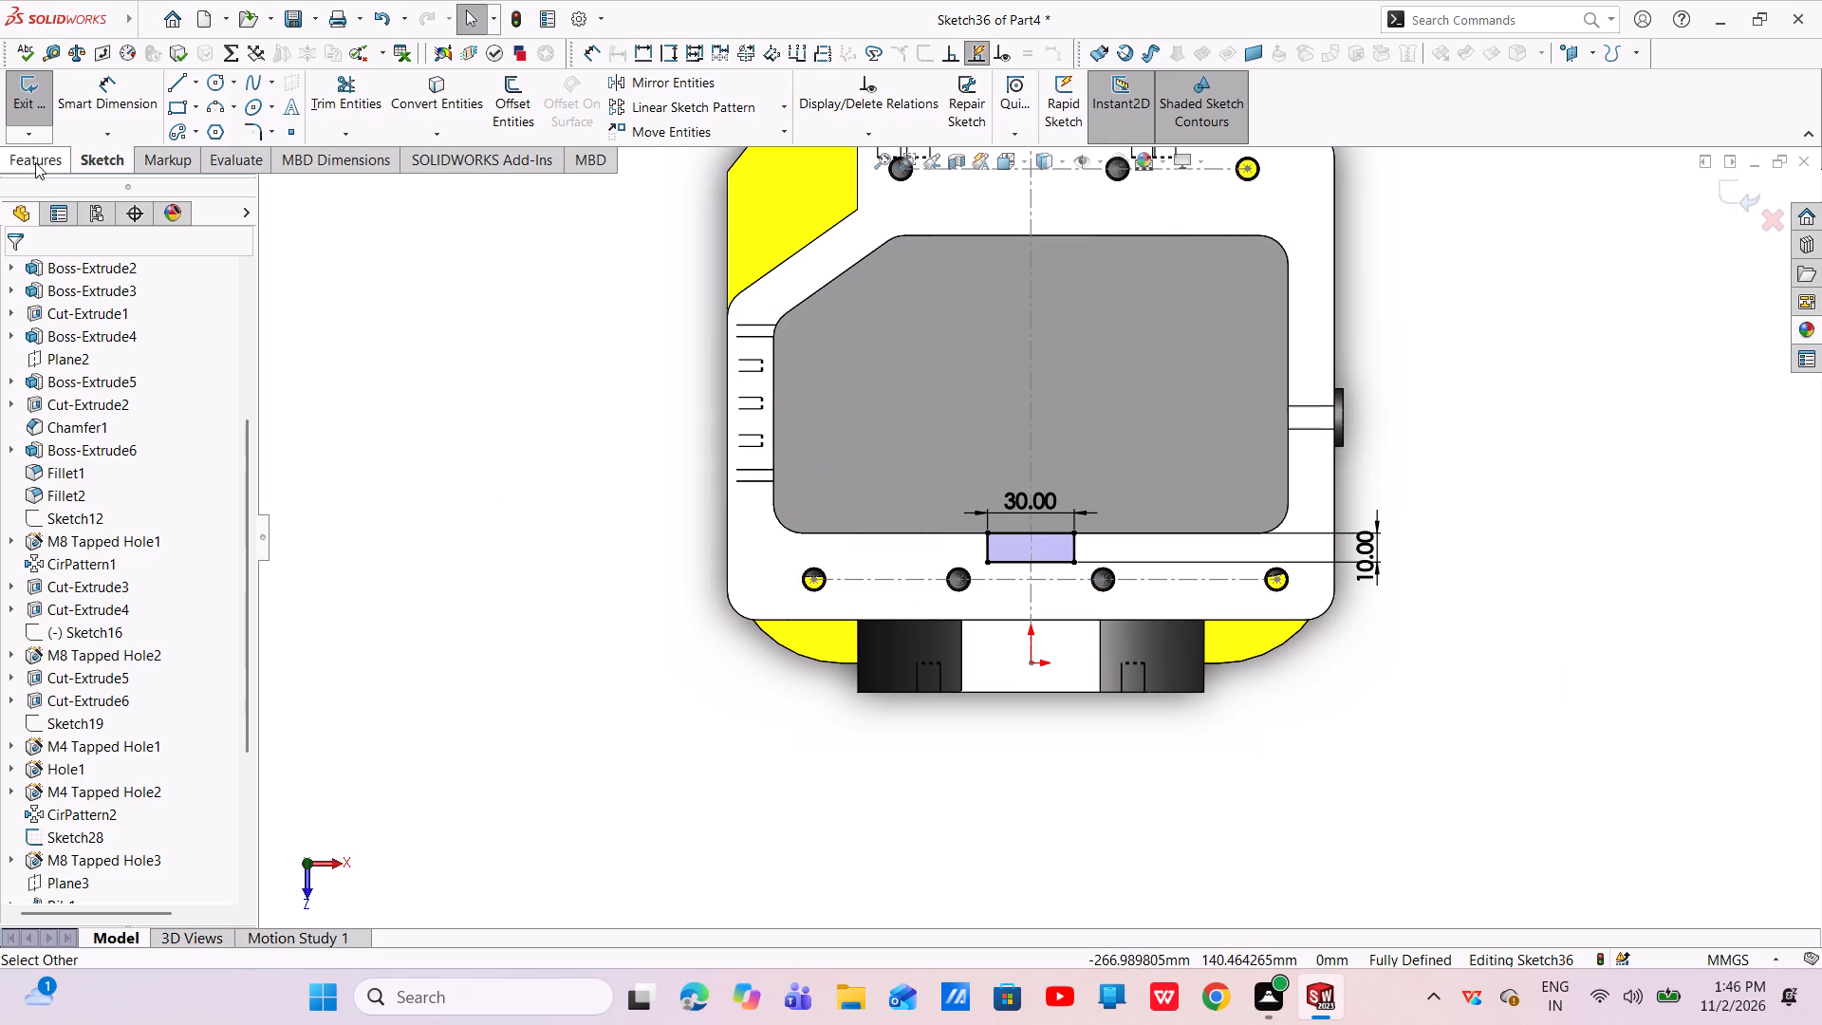
left_click(35, 162)
left_click(332, 115)
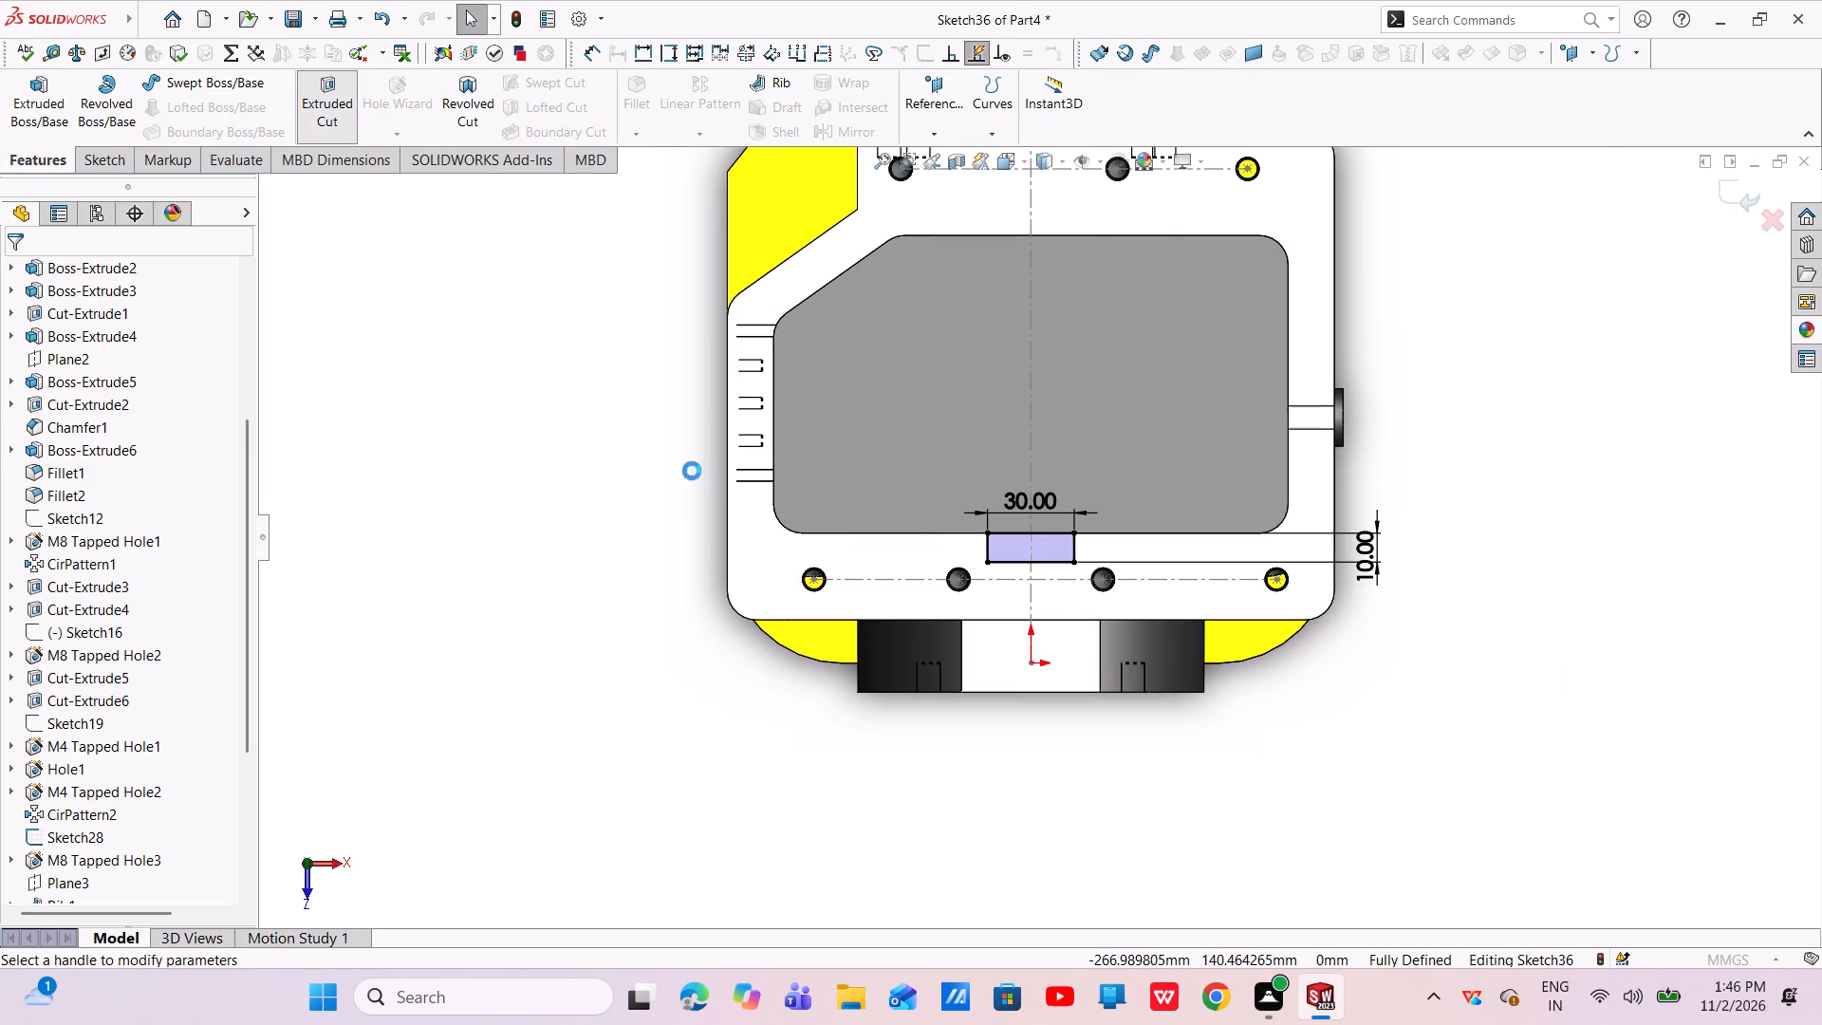
middle_click_drag(1056, 611, 1045, 285)
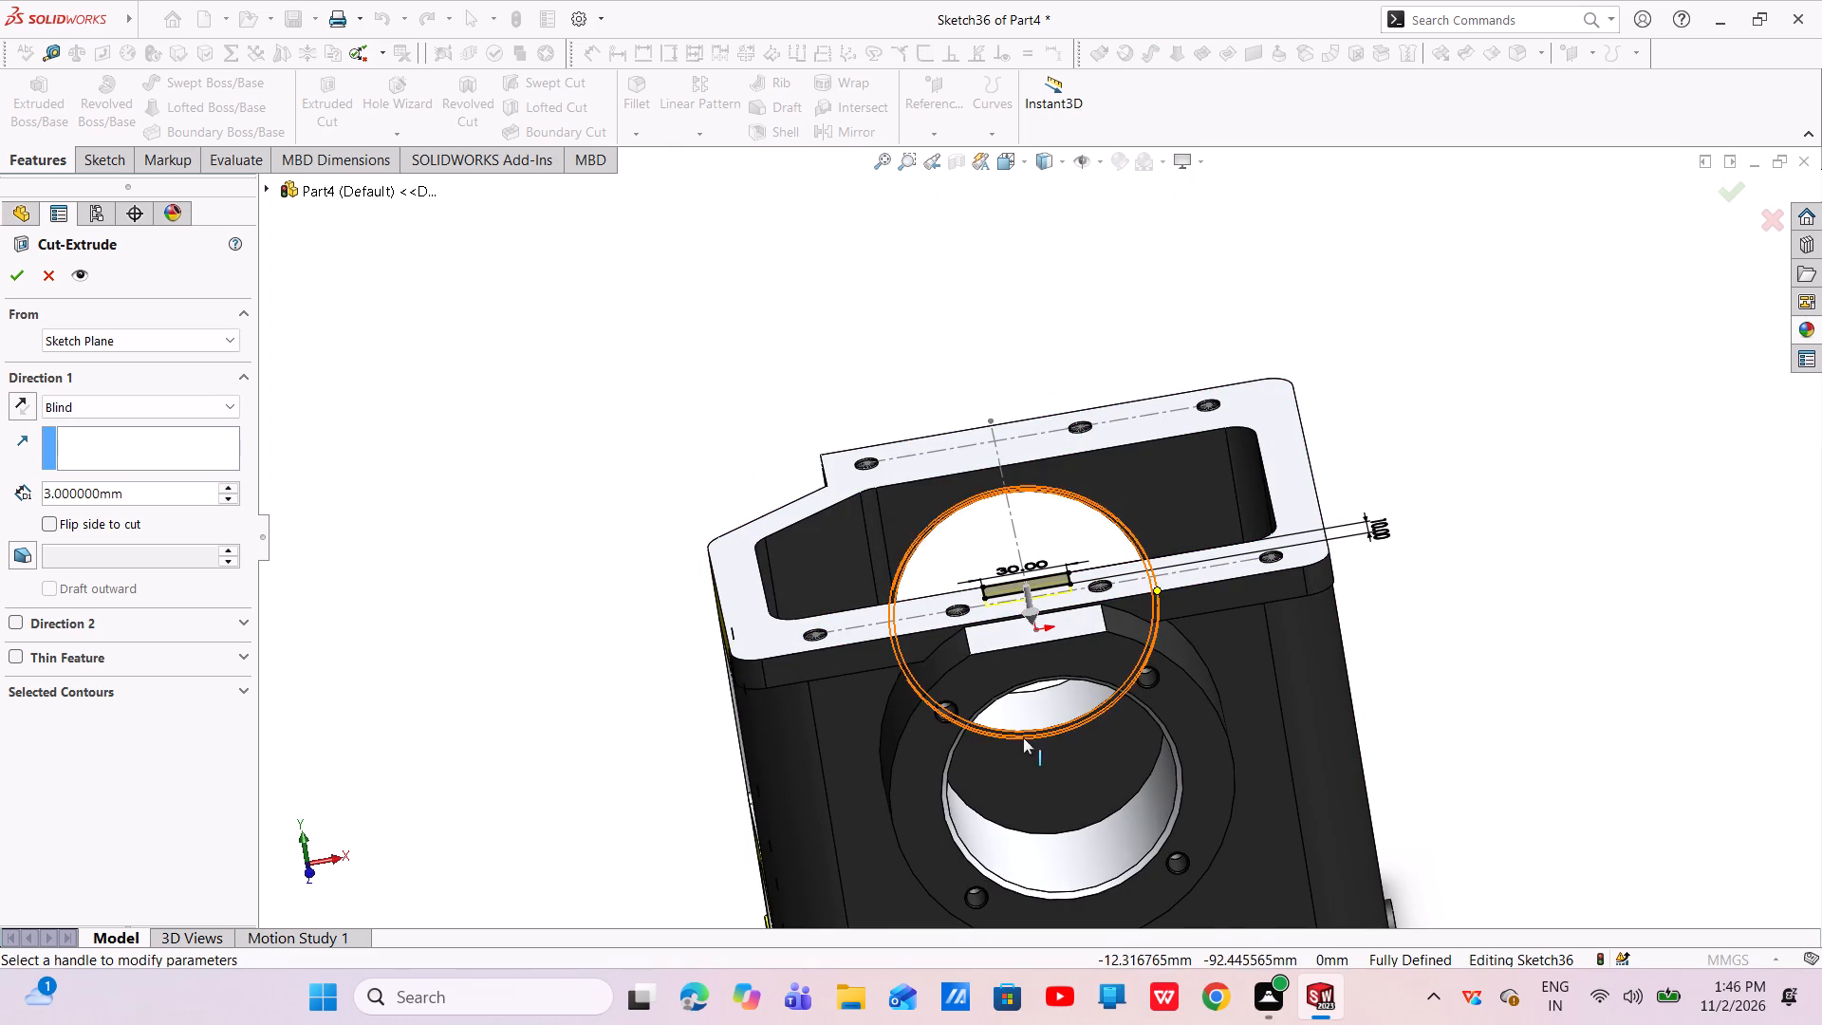
left_click_drag(1030, 618, 1050, 1023)
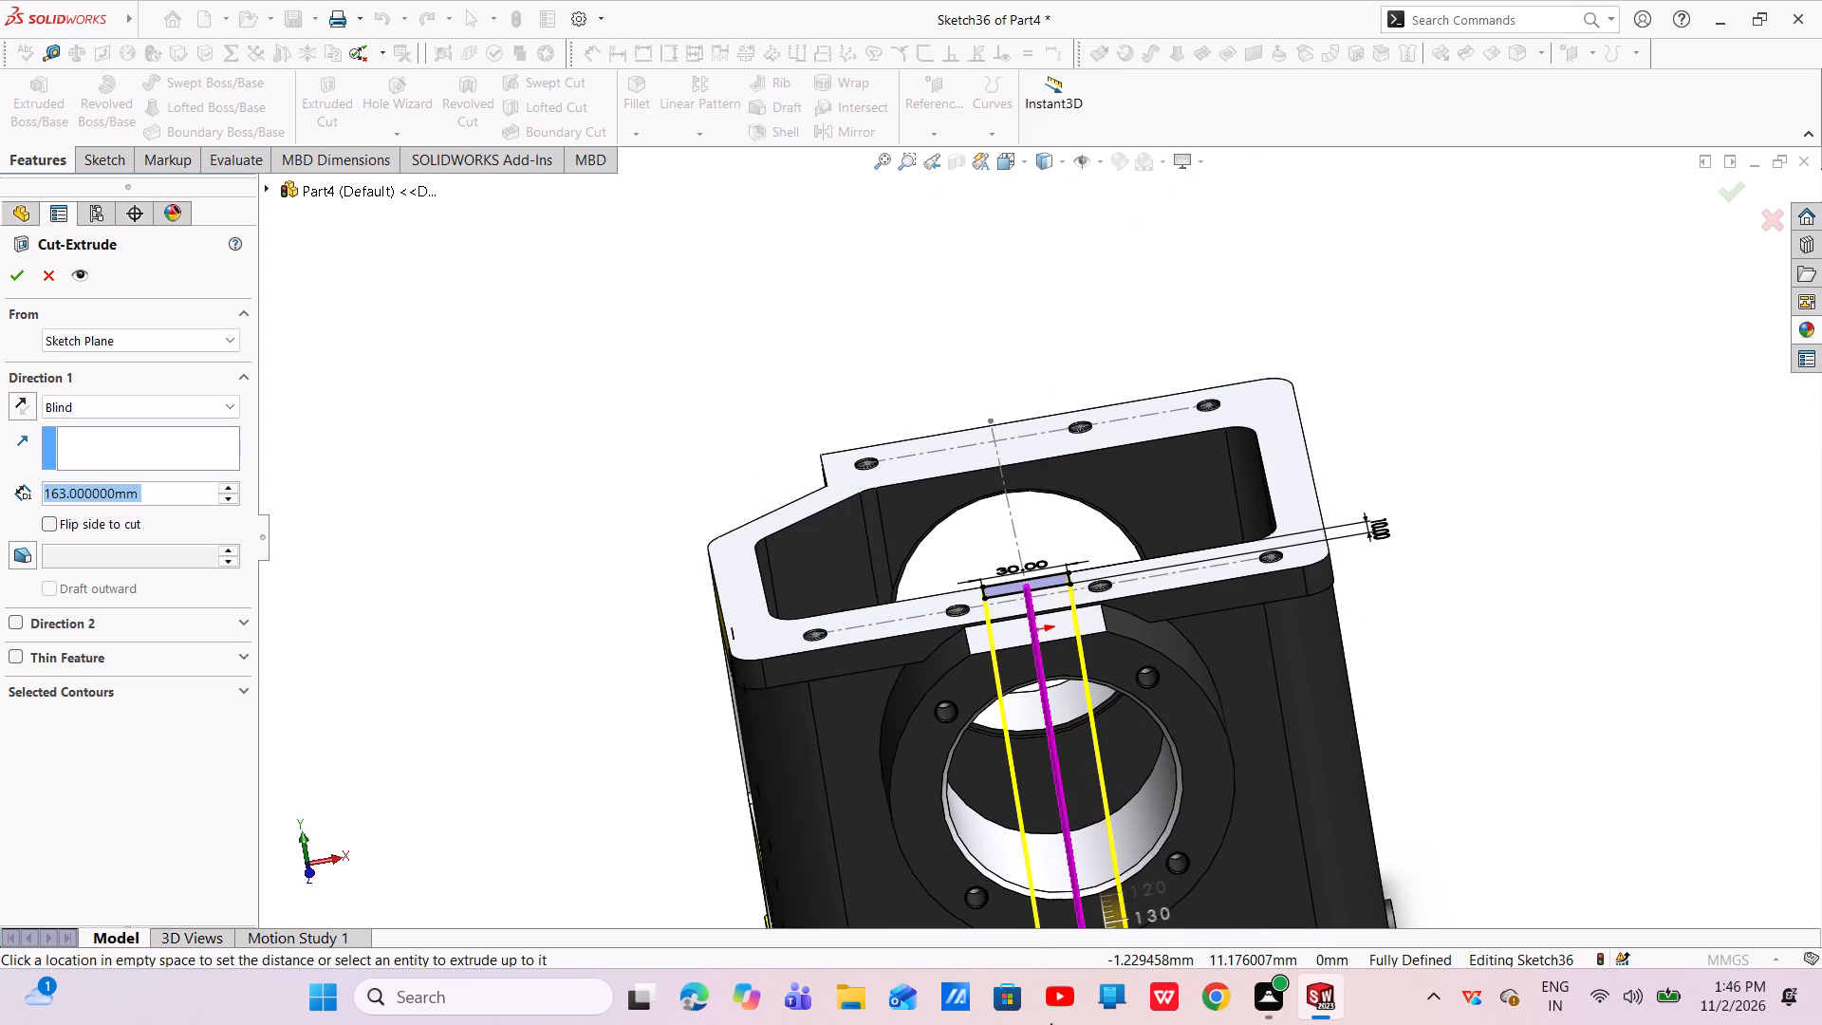
left_click_drag(1050, 1023, 1051, 860)
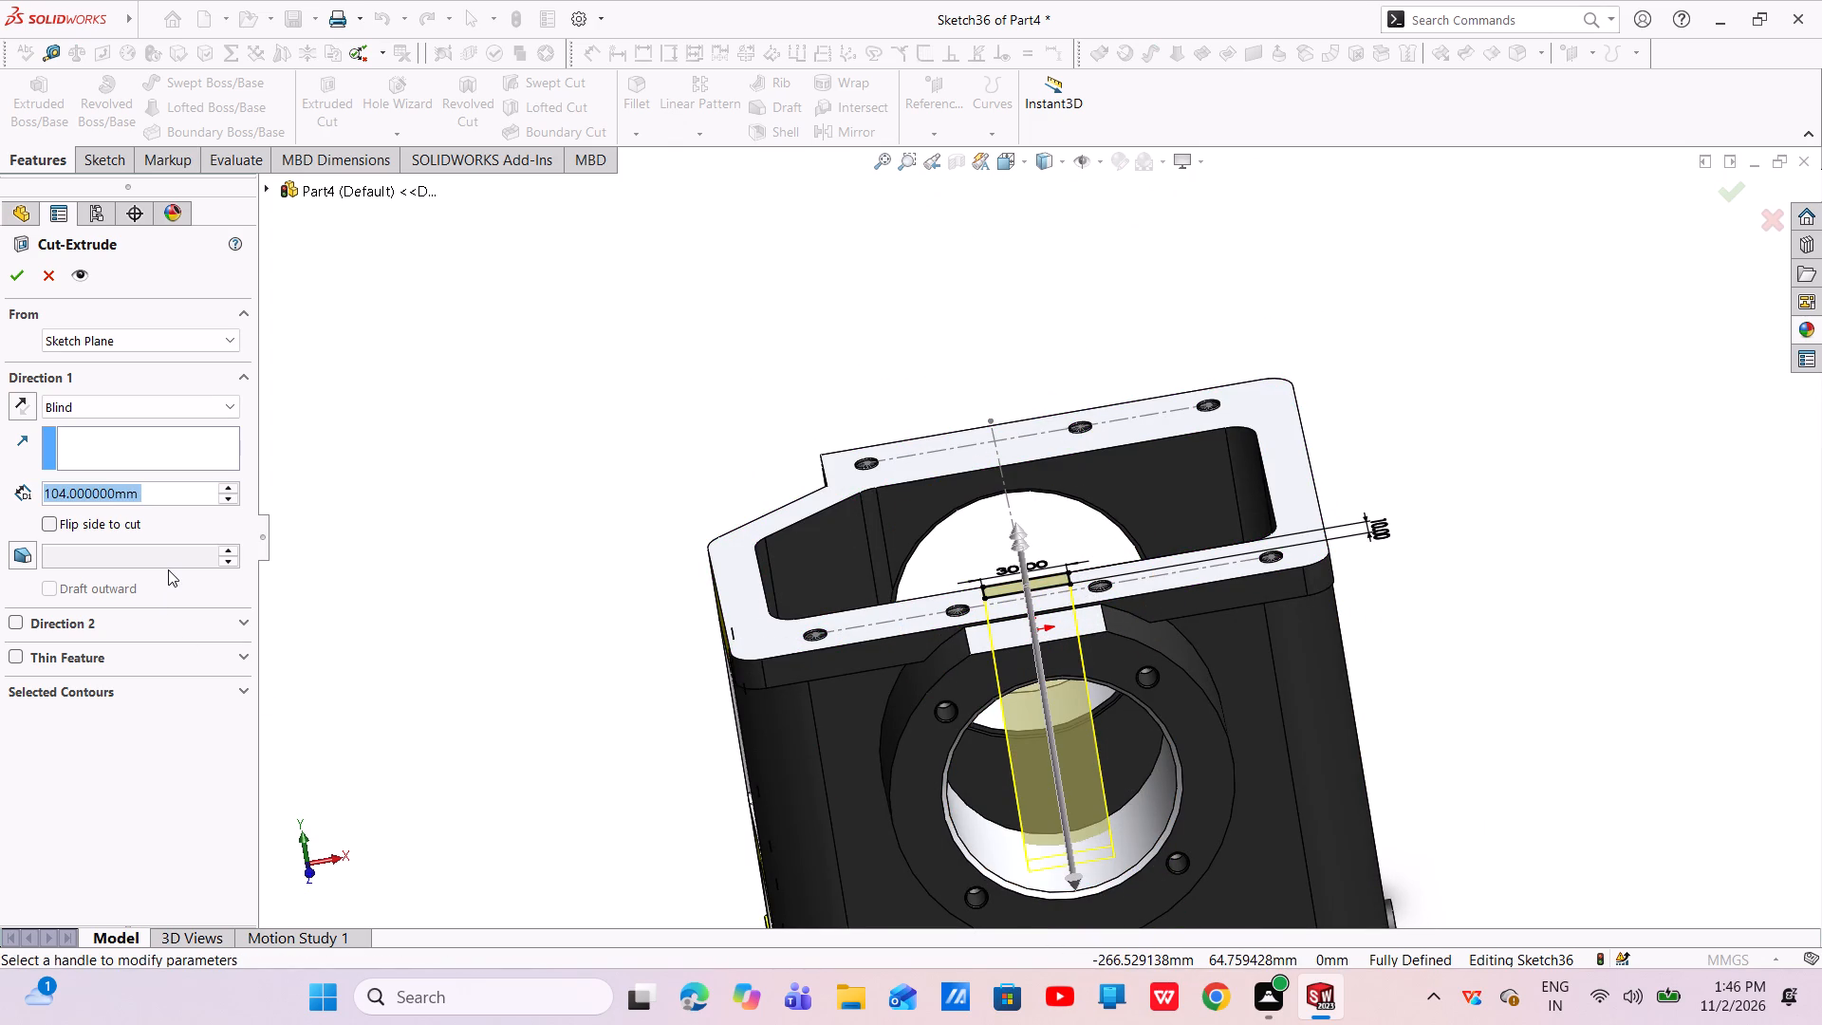
key("BackSpace")
type("116")
key("Return")
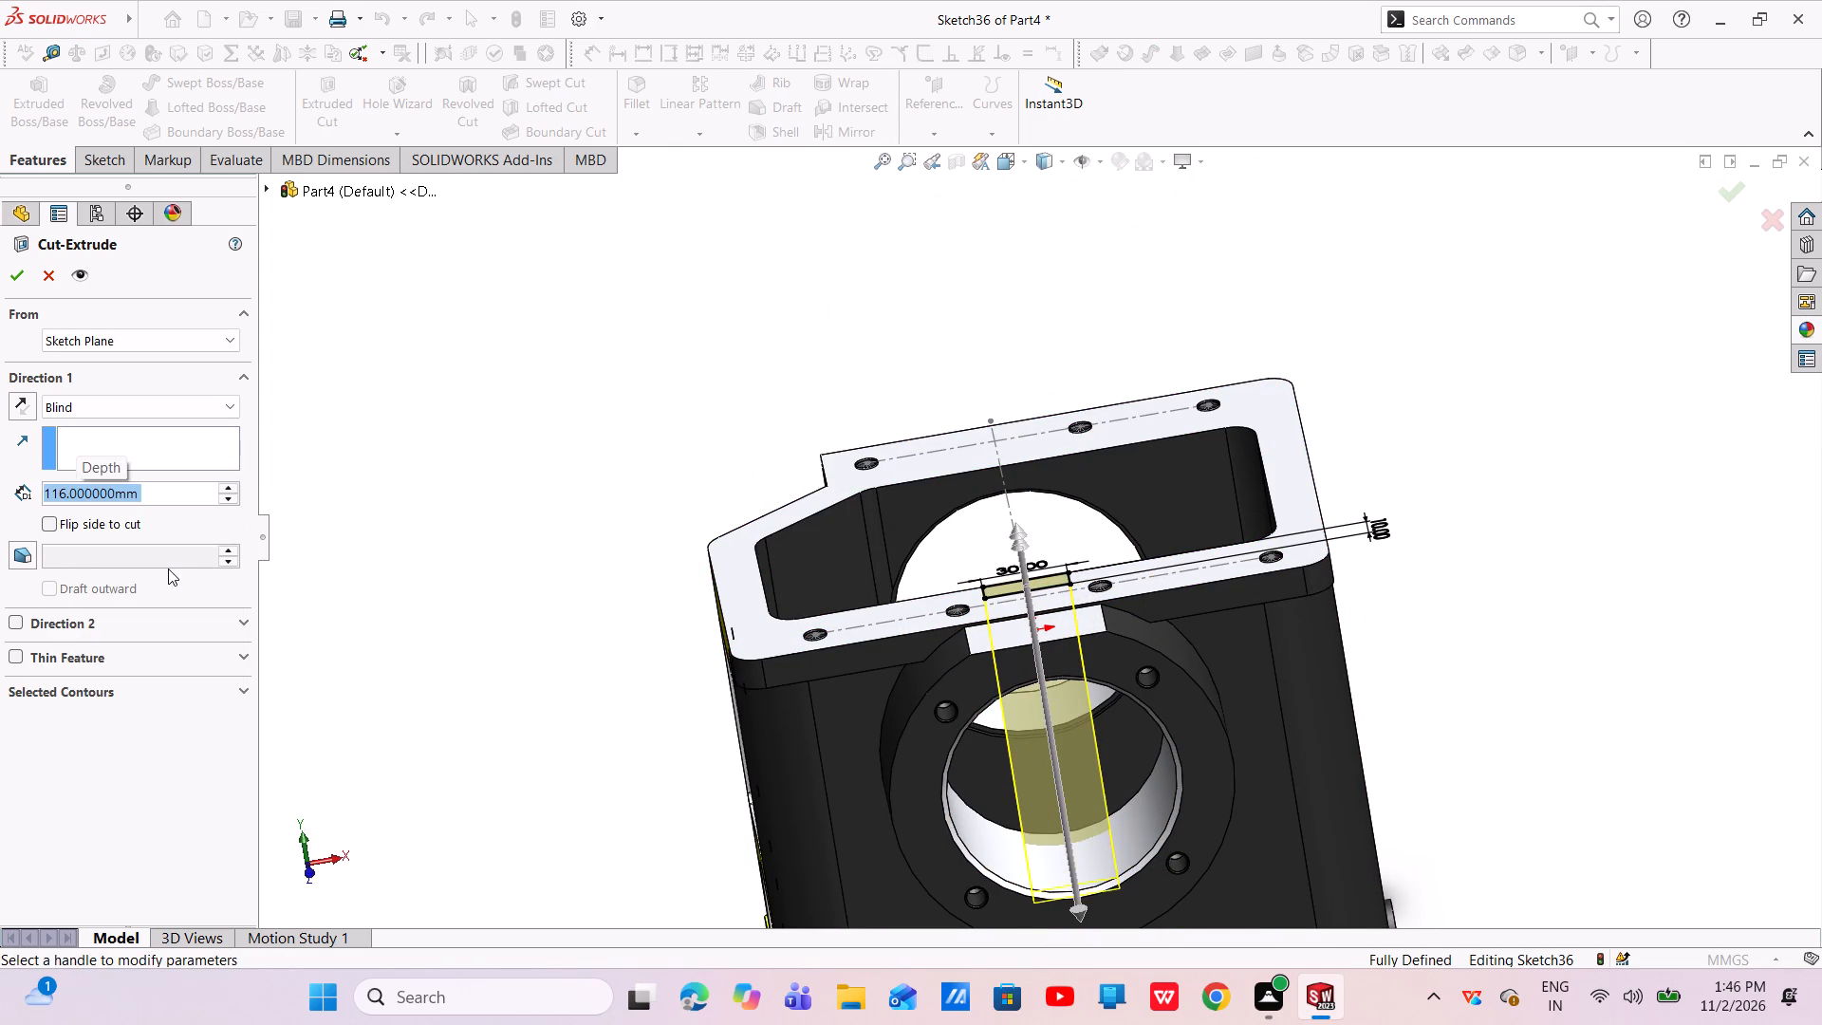
left_click(14, 270)
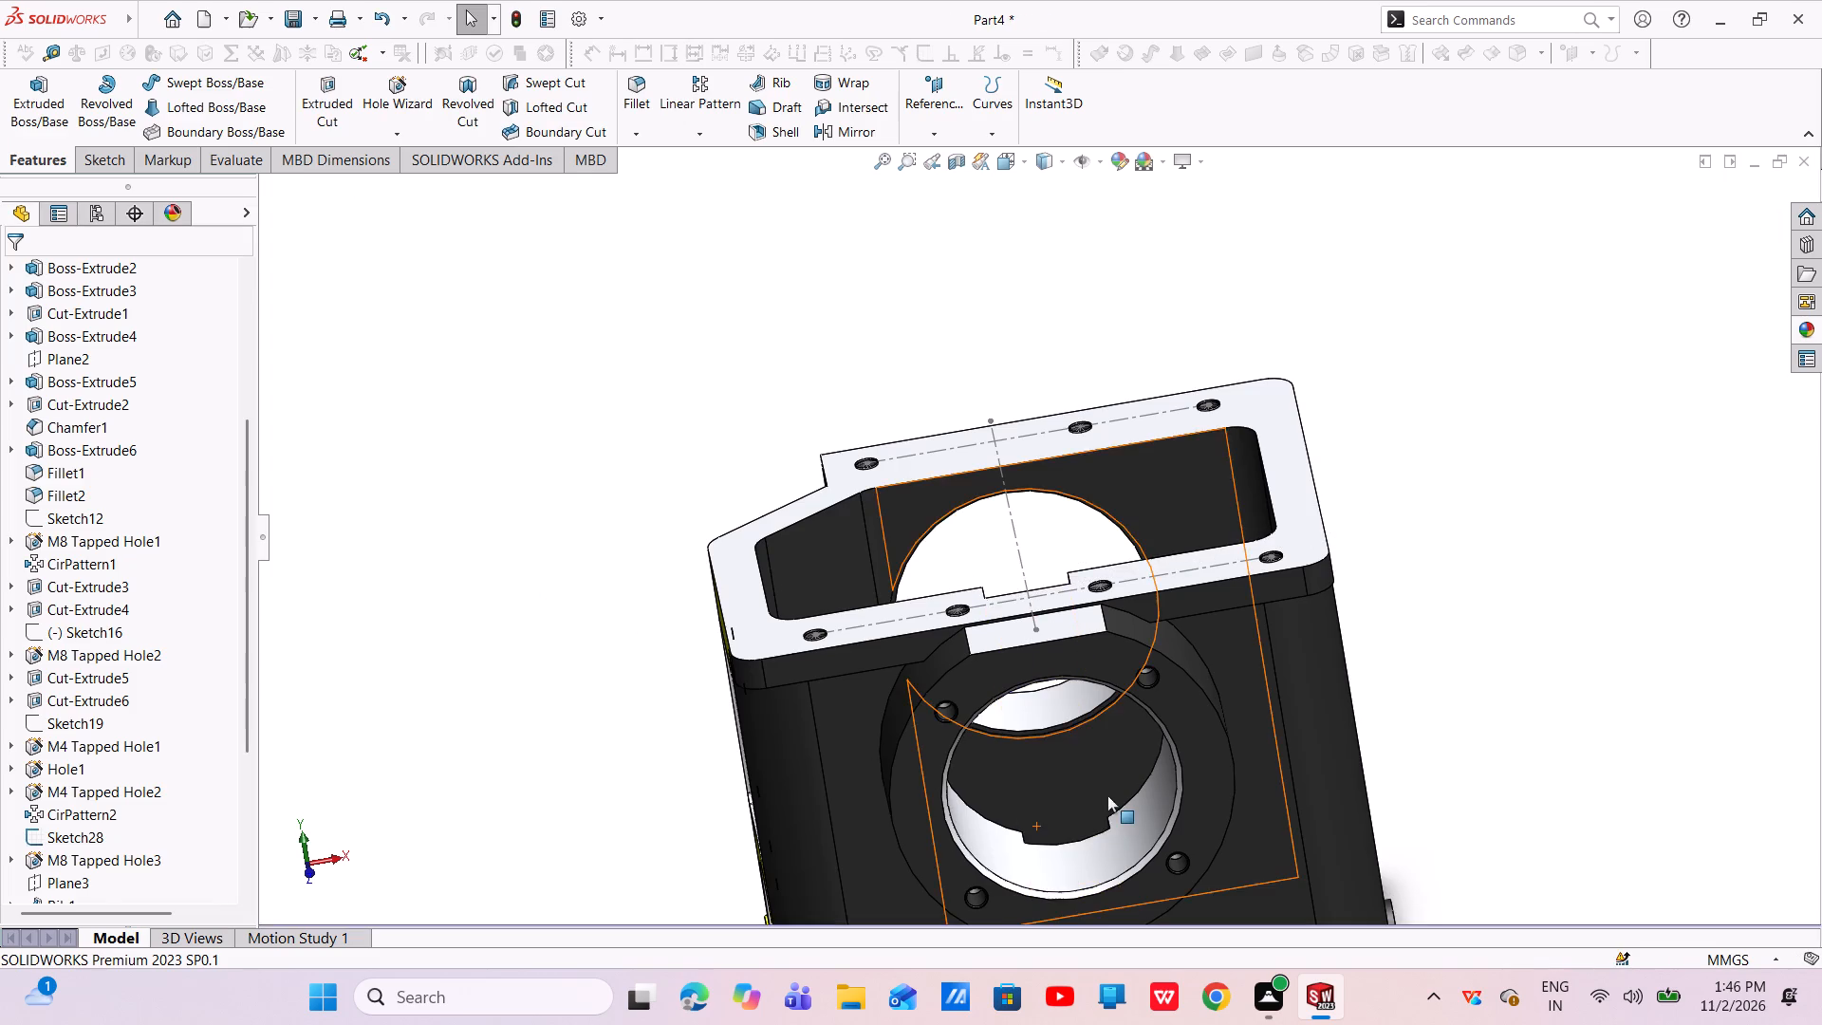
Examine the rectangular slot in the cavity wall and where it meets the large bore.
scroll(1107, 795, "up", 1)
middle_click_drag(1107, 795, 1049, 991)
scroll(1064, 998, "up", 4)
middle_click_drag(1095, 583, 1071, 875)
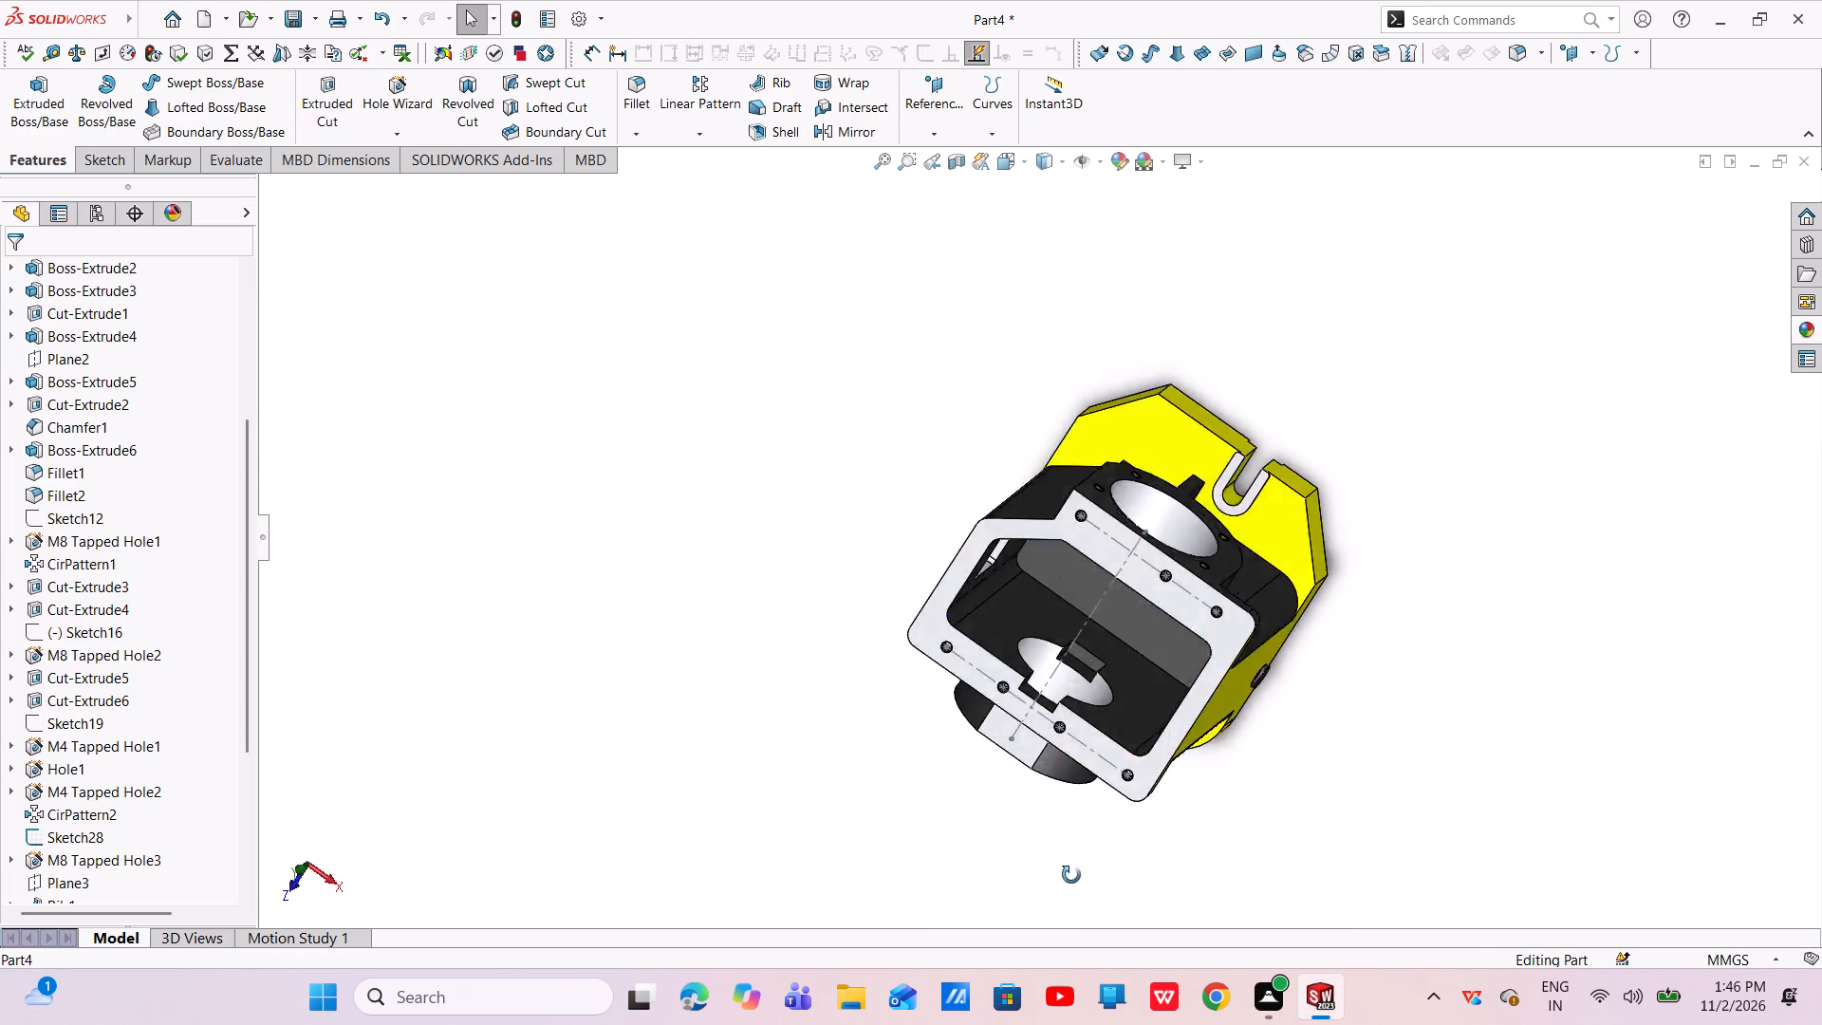
middle_click_drag(1071, 875, 1064, 971)
scroll(1078, 802, "down", 4)
middle_click_drag(1104, 727, 1121, 646)
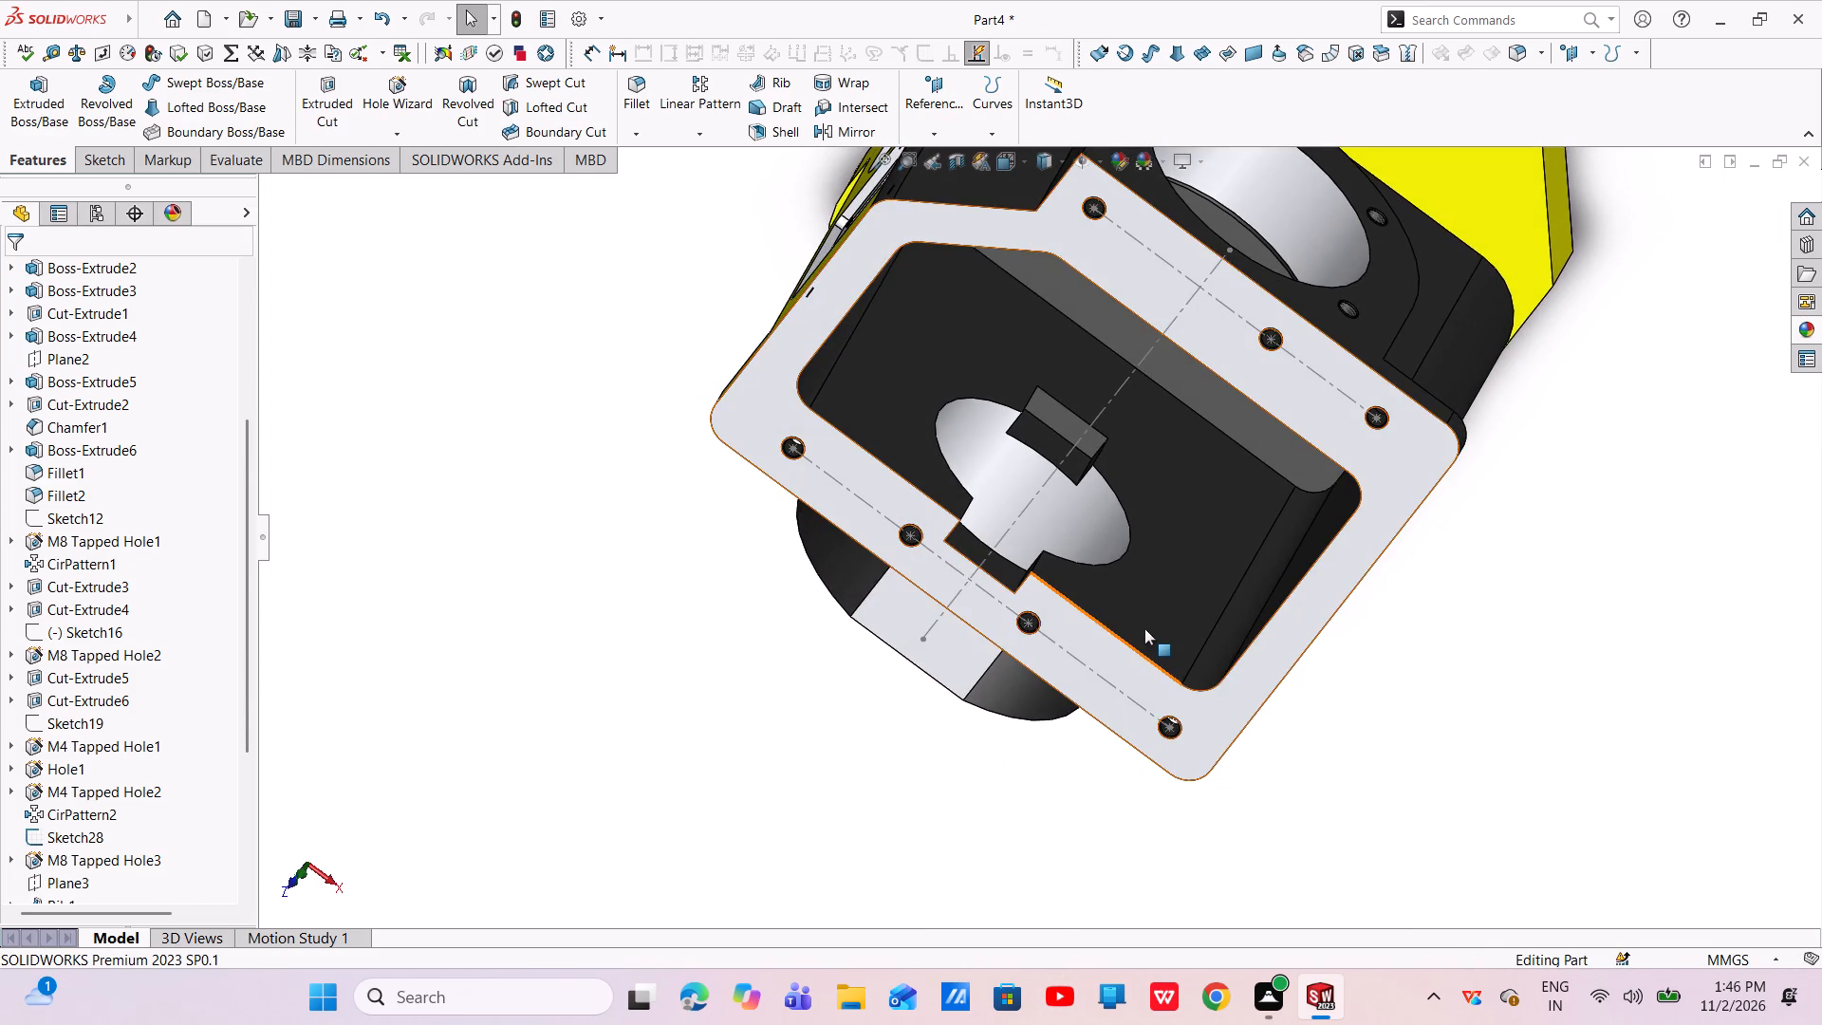
middle_click_drag(1144, 628, 1163, 552)
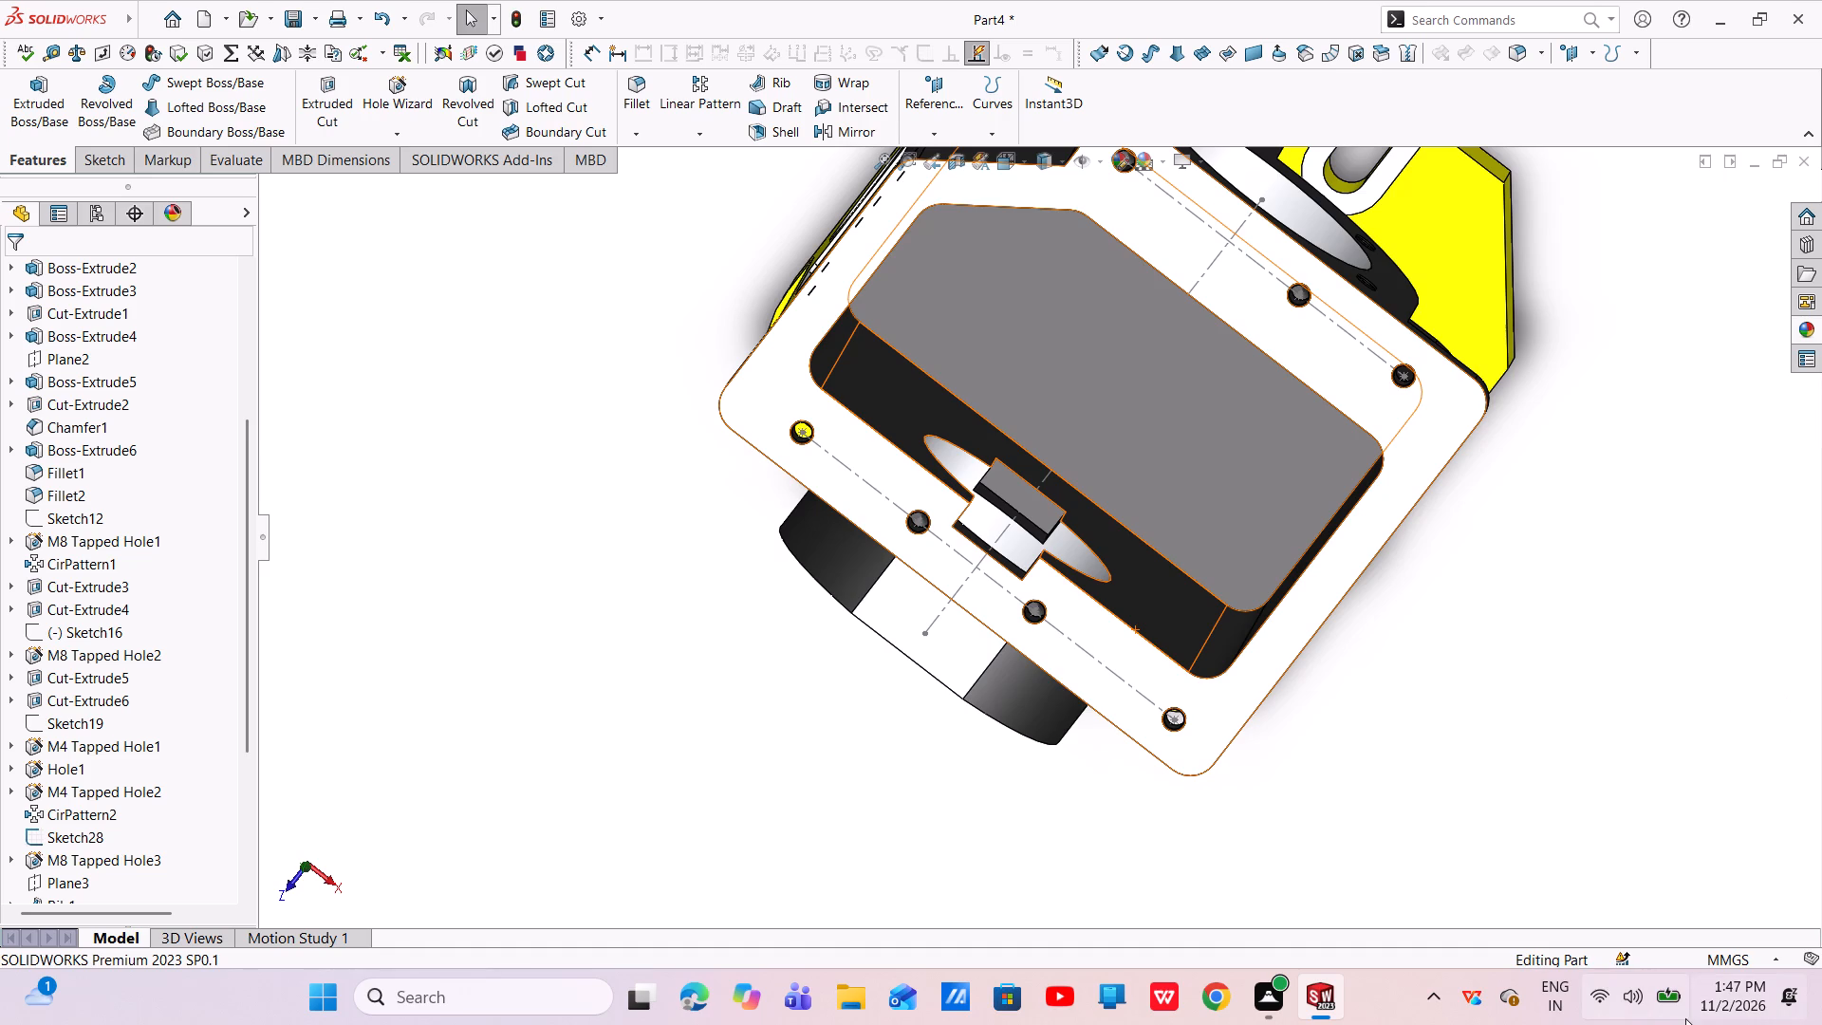
scroll(1592, 641, "up", 1)
middle_click_drag(1249, 501, 1168, 668)
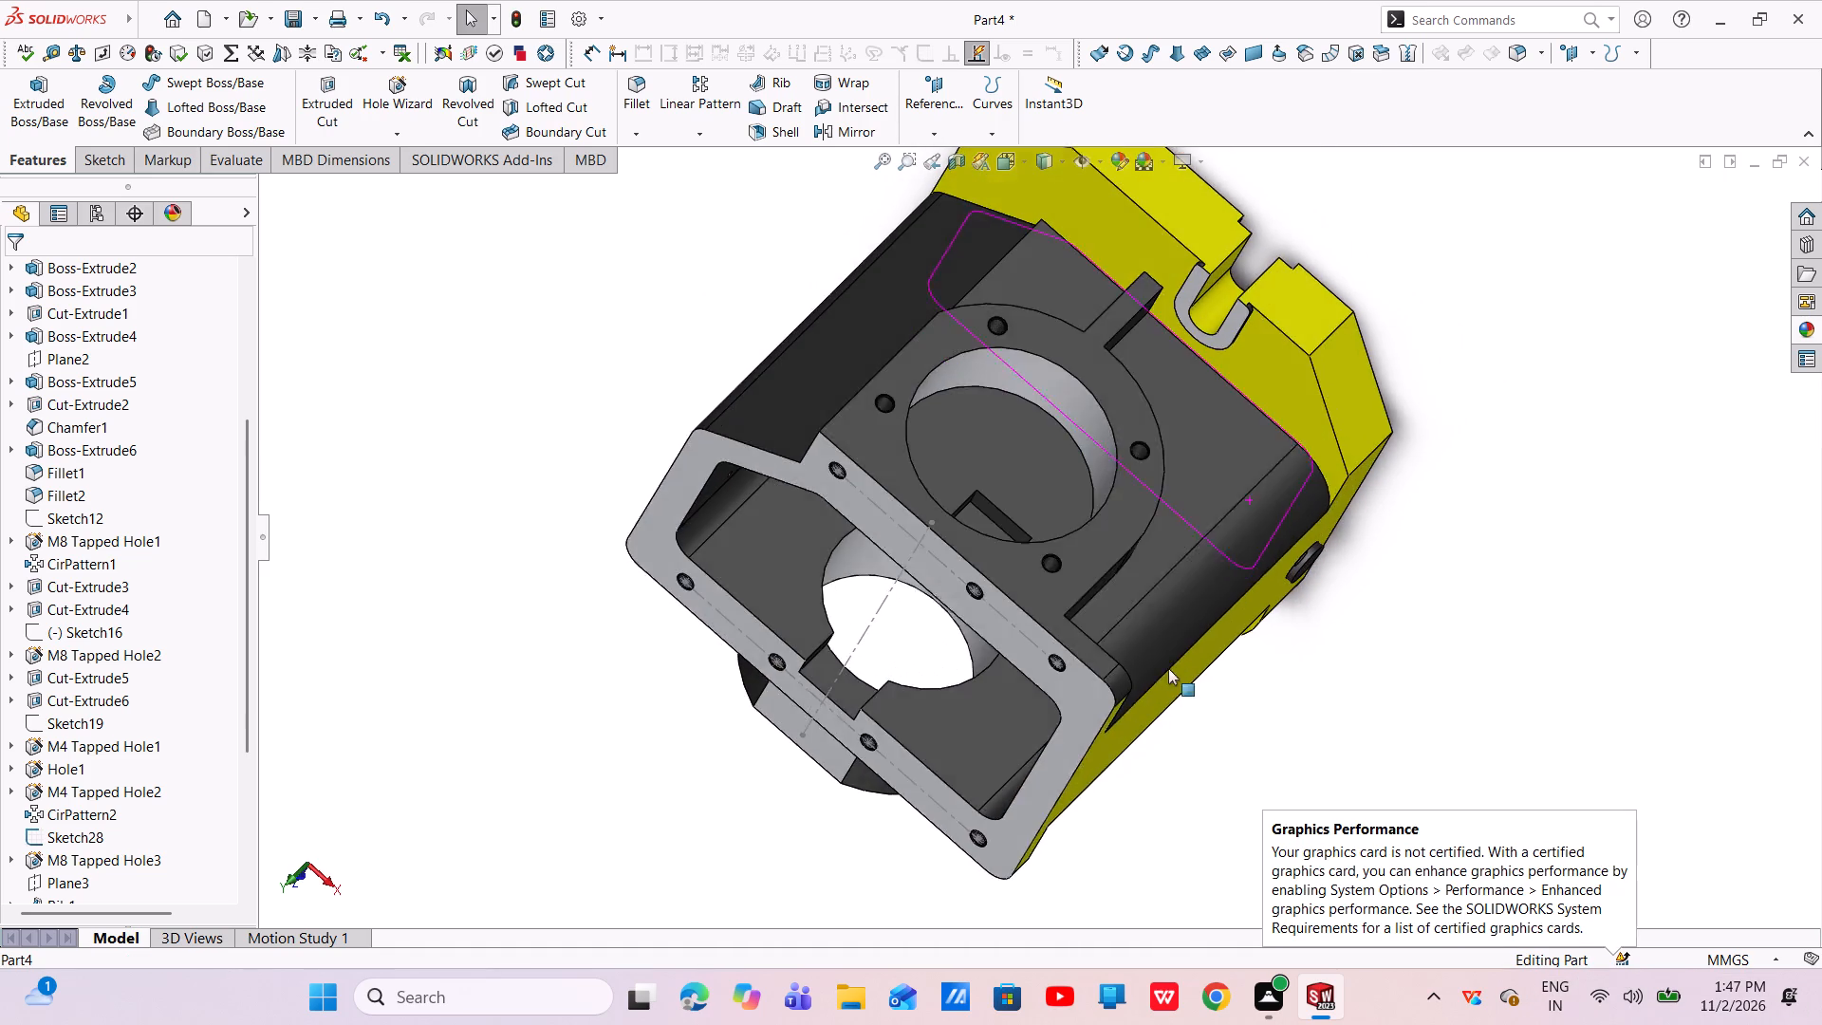
middle_click_drag(1168, 668, 1172, 665)
scroll(770, 672, "down", 4)
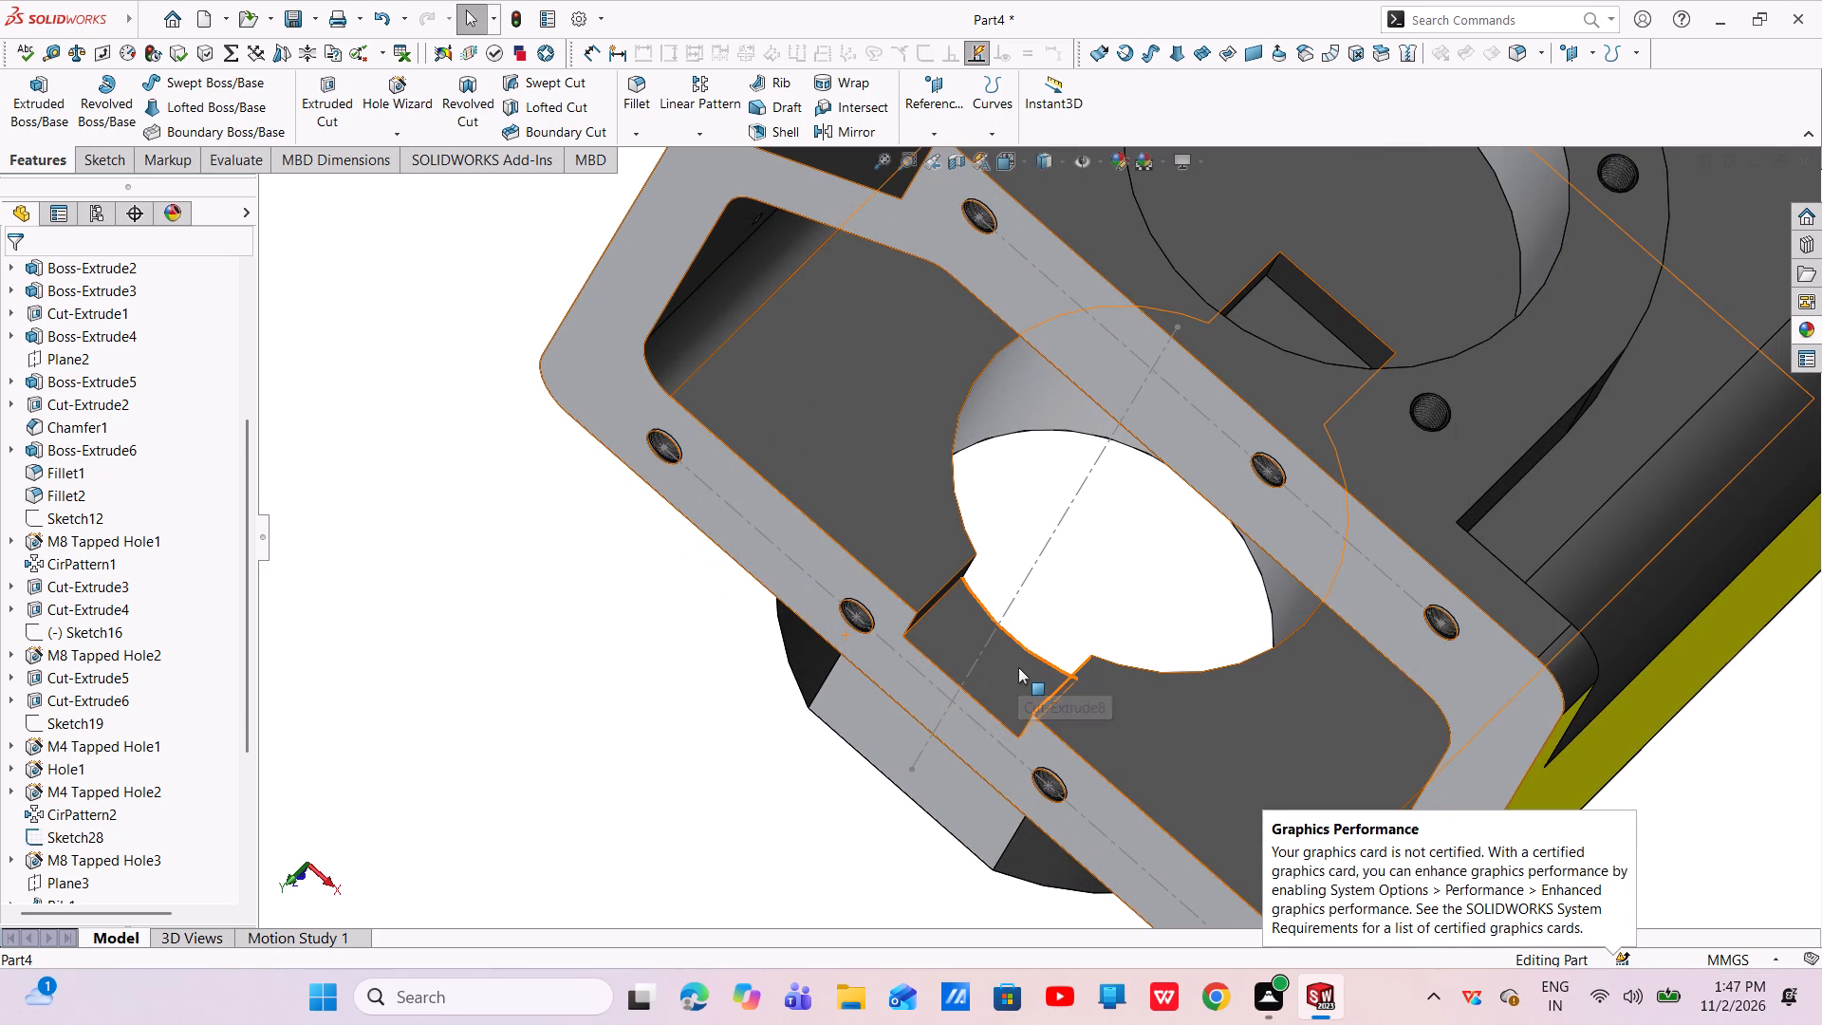
Apply the polished aluminum appearance to the rectangular slot's cut faces in the cavity wall and at the large bore.
left_click(998, 659, "ctrl")
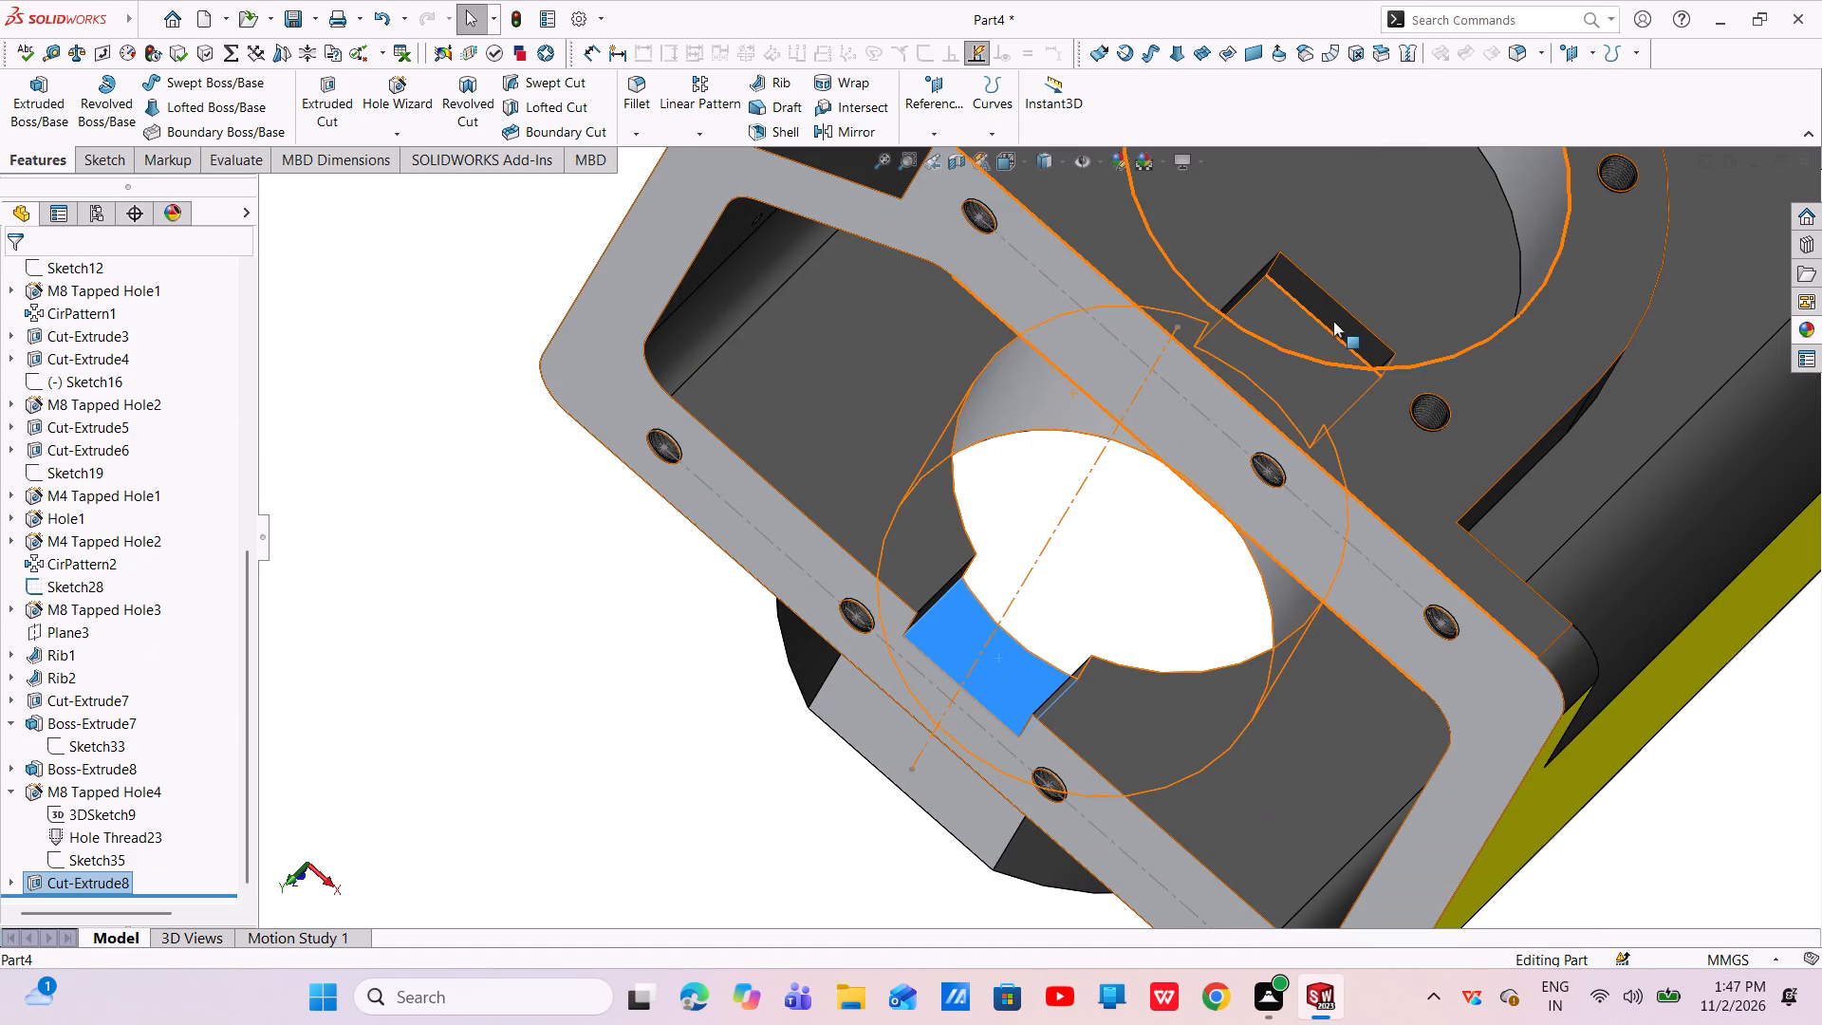
left_click(1324, 322, "ctrl")
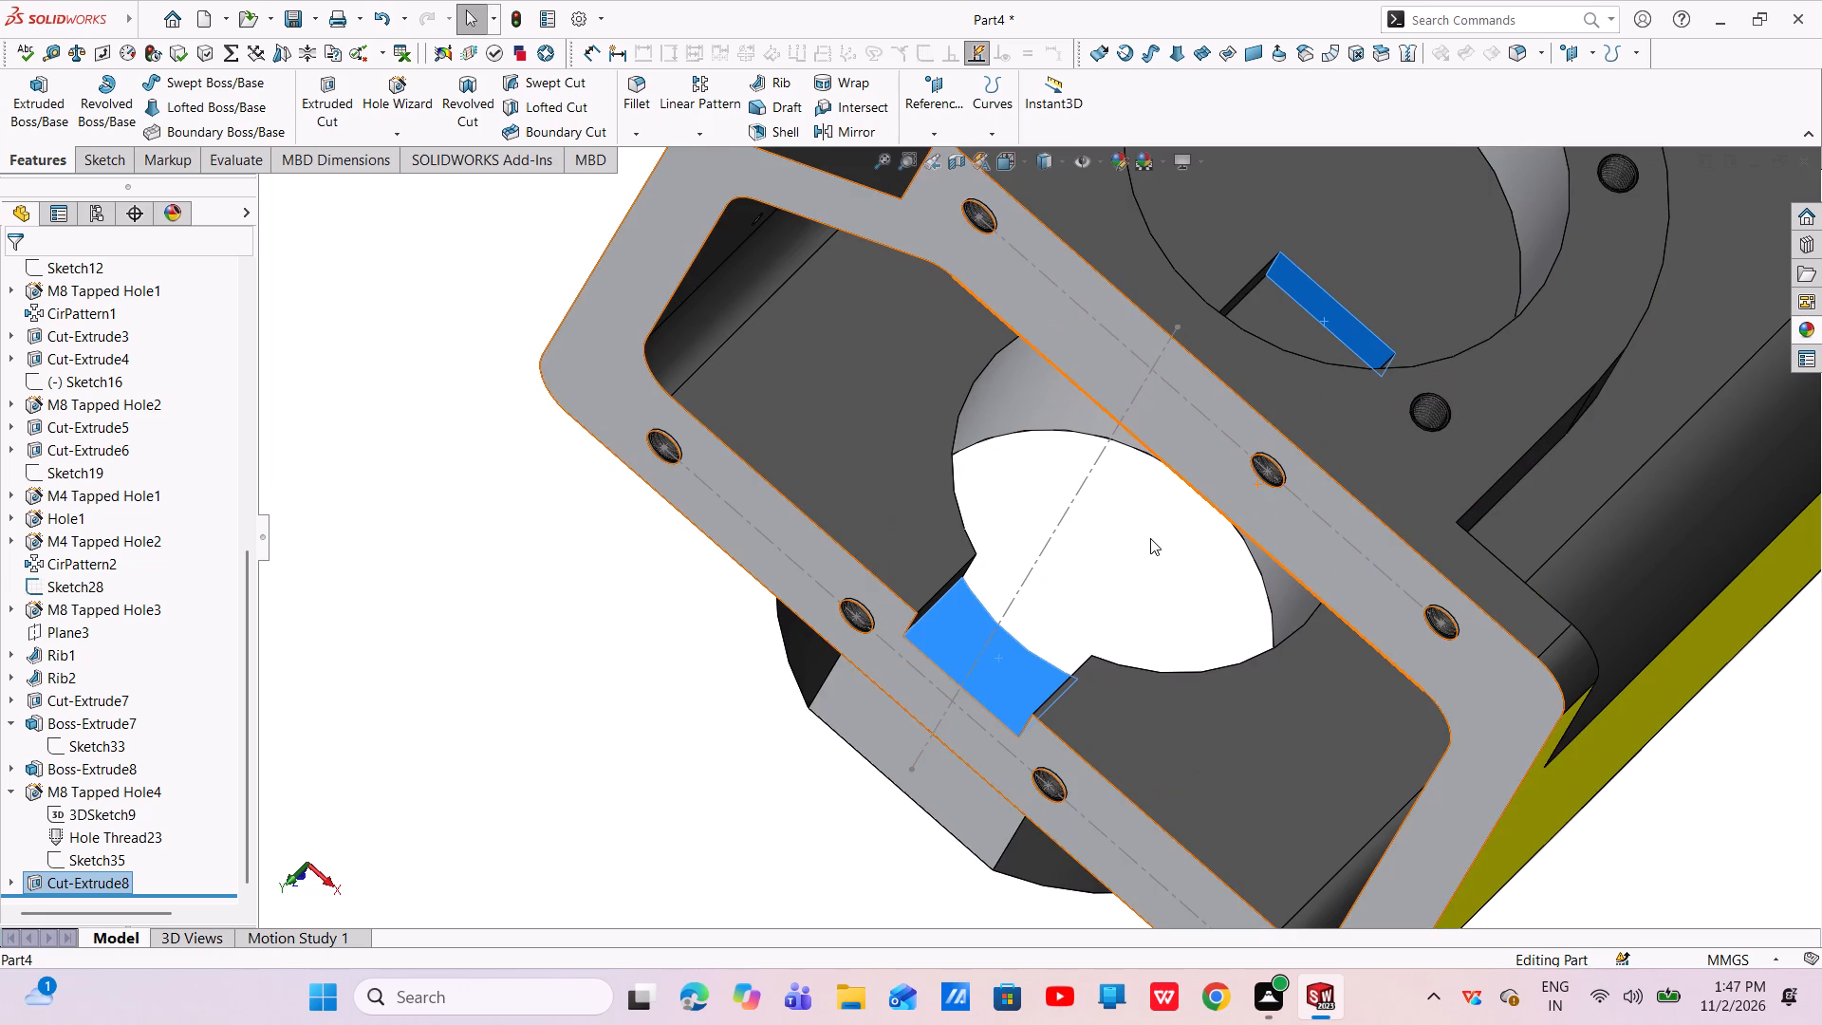
middle_click_drag(1150, 538, 1215, 478, "ctrl")
middle_click_drag(1236, 466, 1209, 627)
scroll(1300, 562, "up", 5)
scroll(1267, 333, "down", 2)
middle_click_drag(1188, 434, 1205, 418)
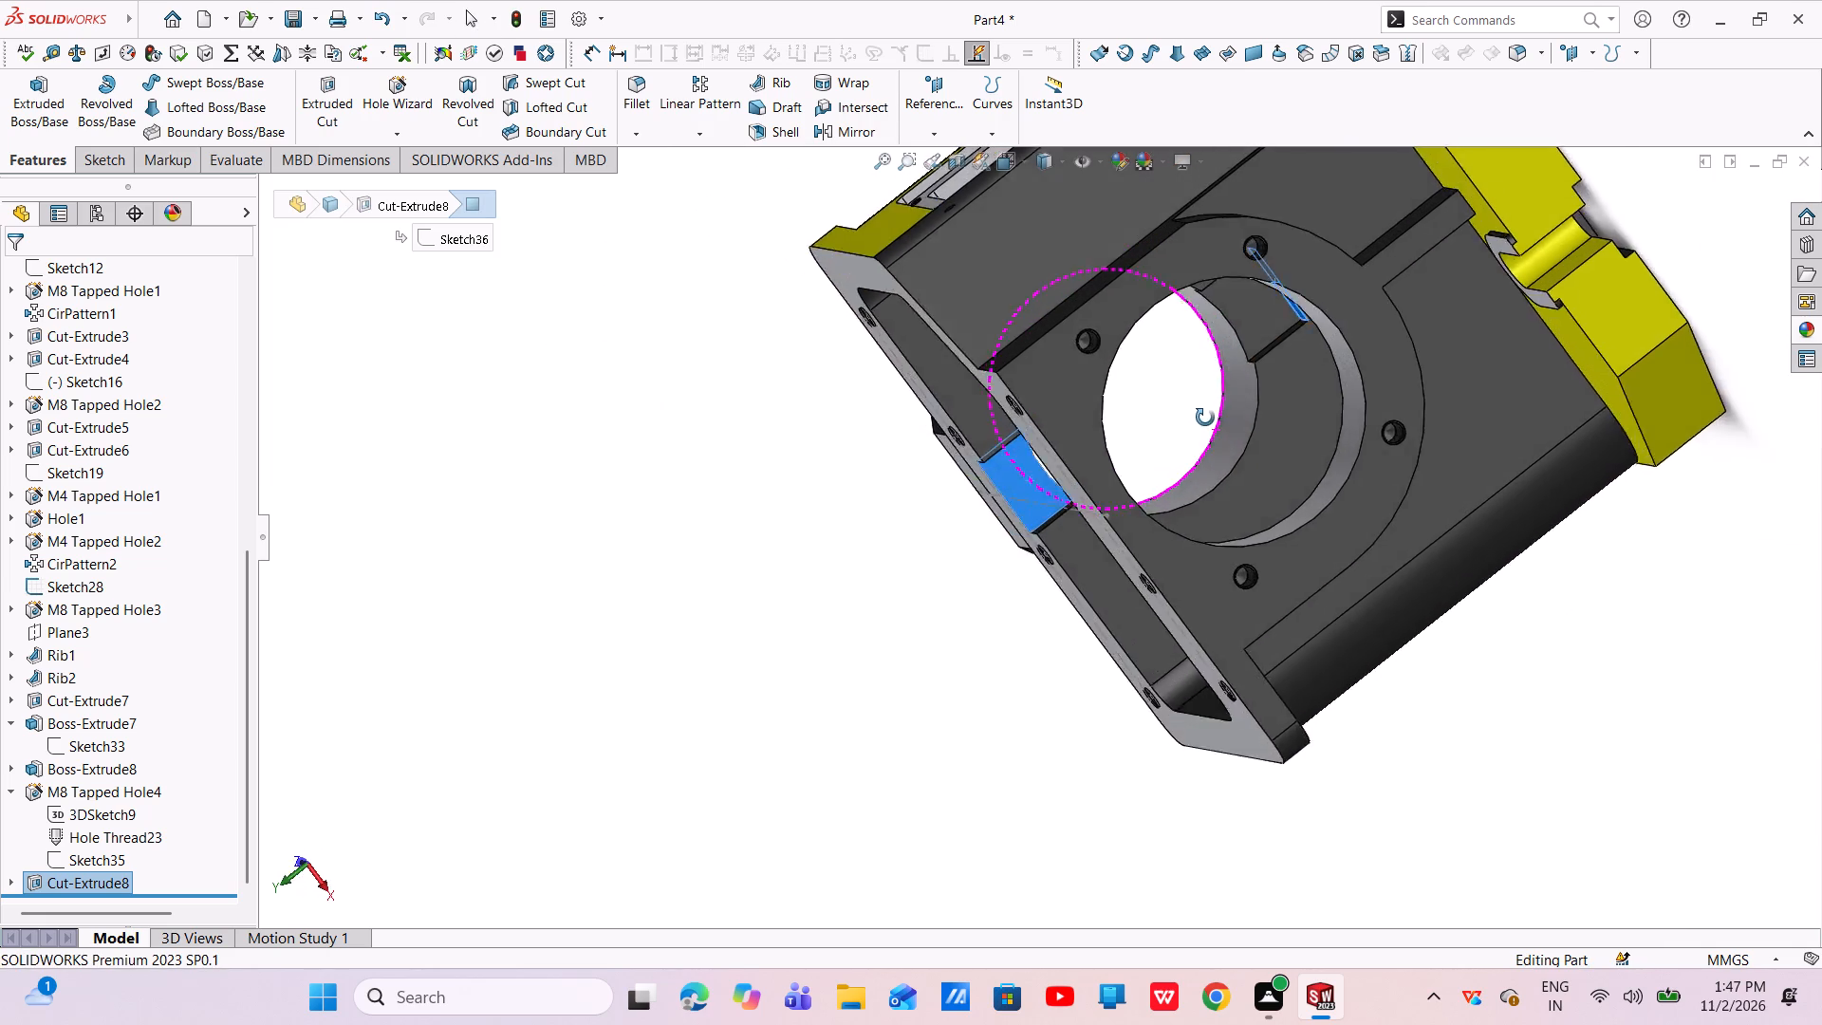
middle_click_drag(1205, 418, 1234, 383)
left_click(1292, 288, "ctrl")
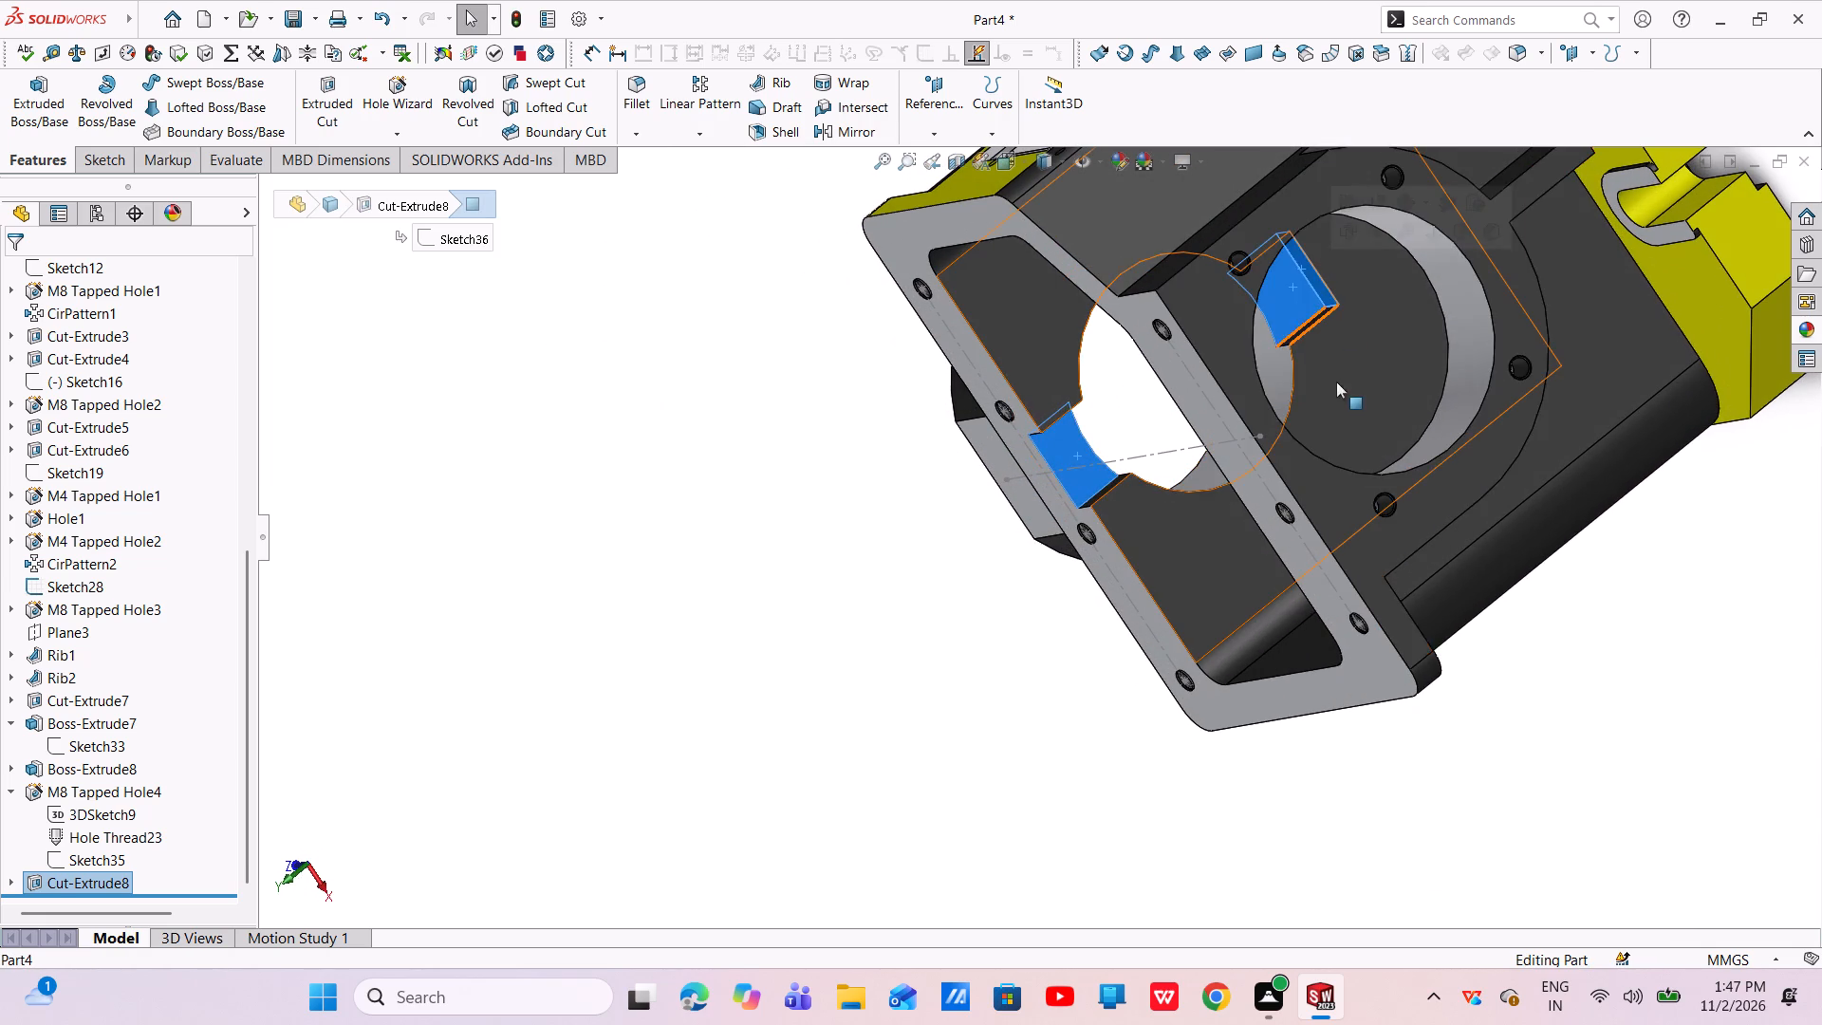
middle_click_drag(1336, 382, 1554, 245)
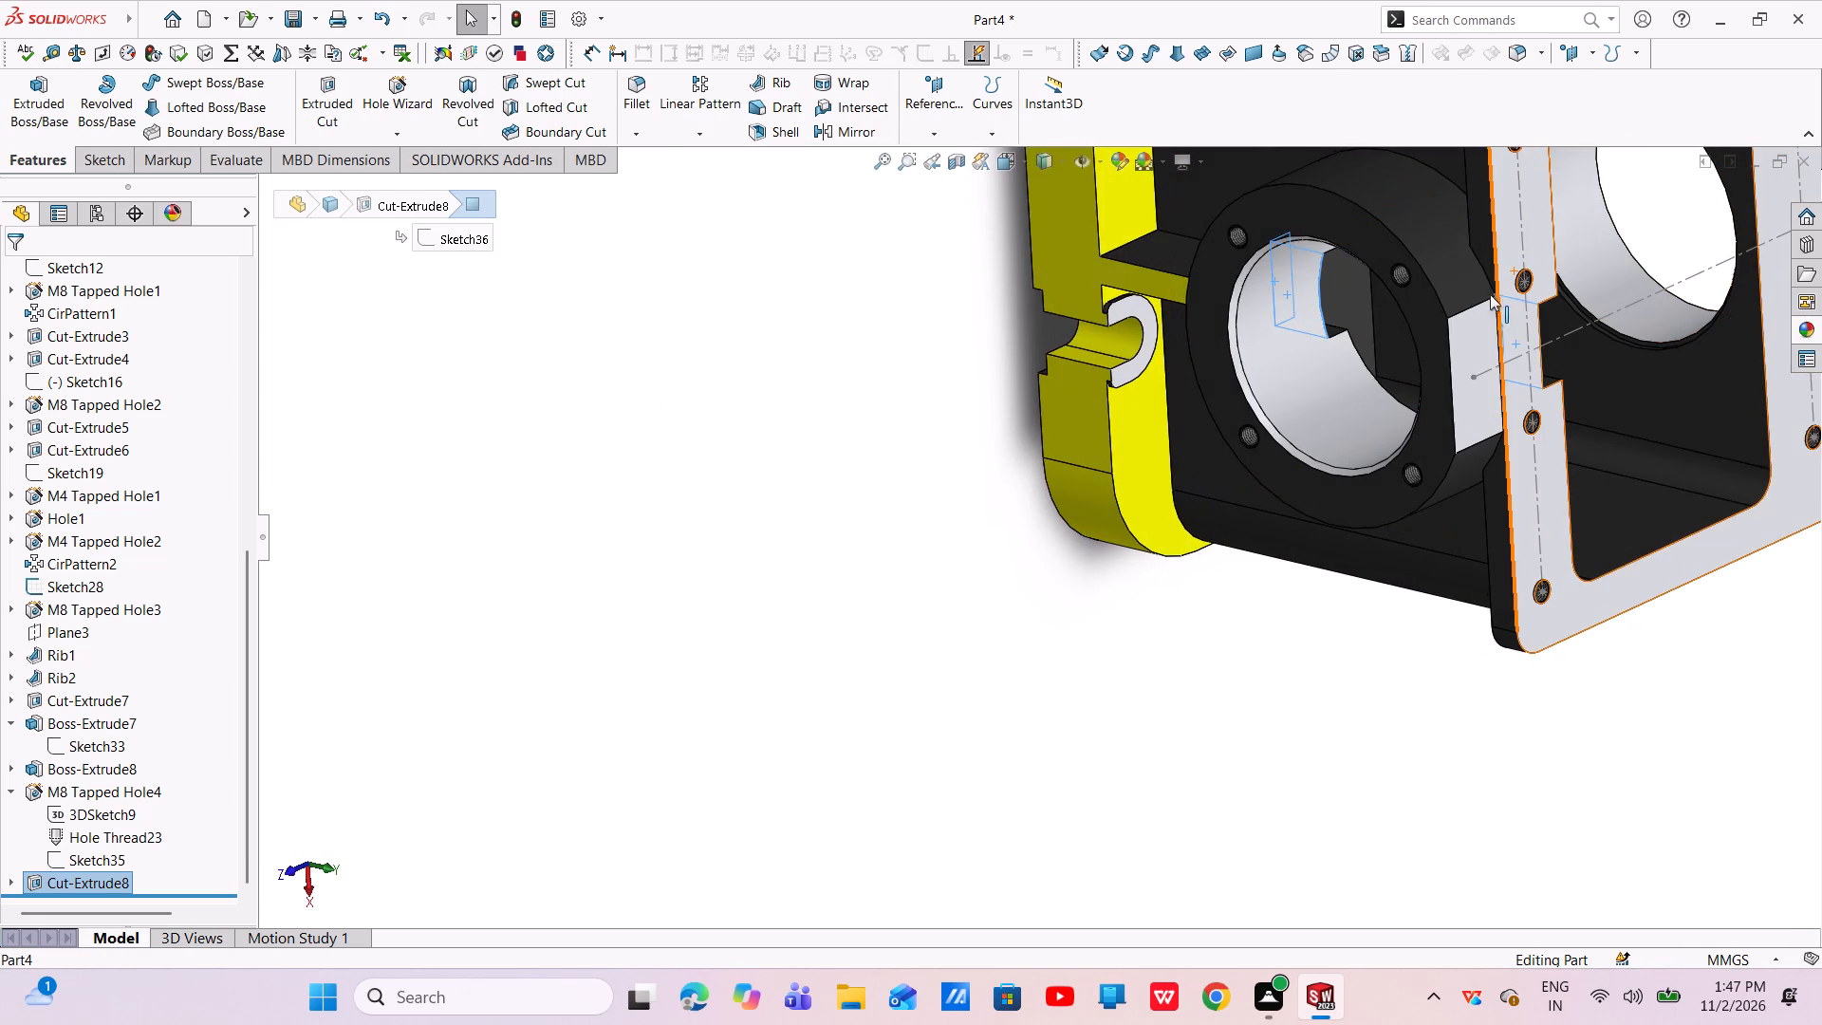
scroll(1329, 545, "up", 3)
middle_click_drag(1295, 510, 1228, 291)
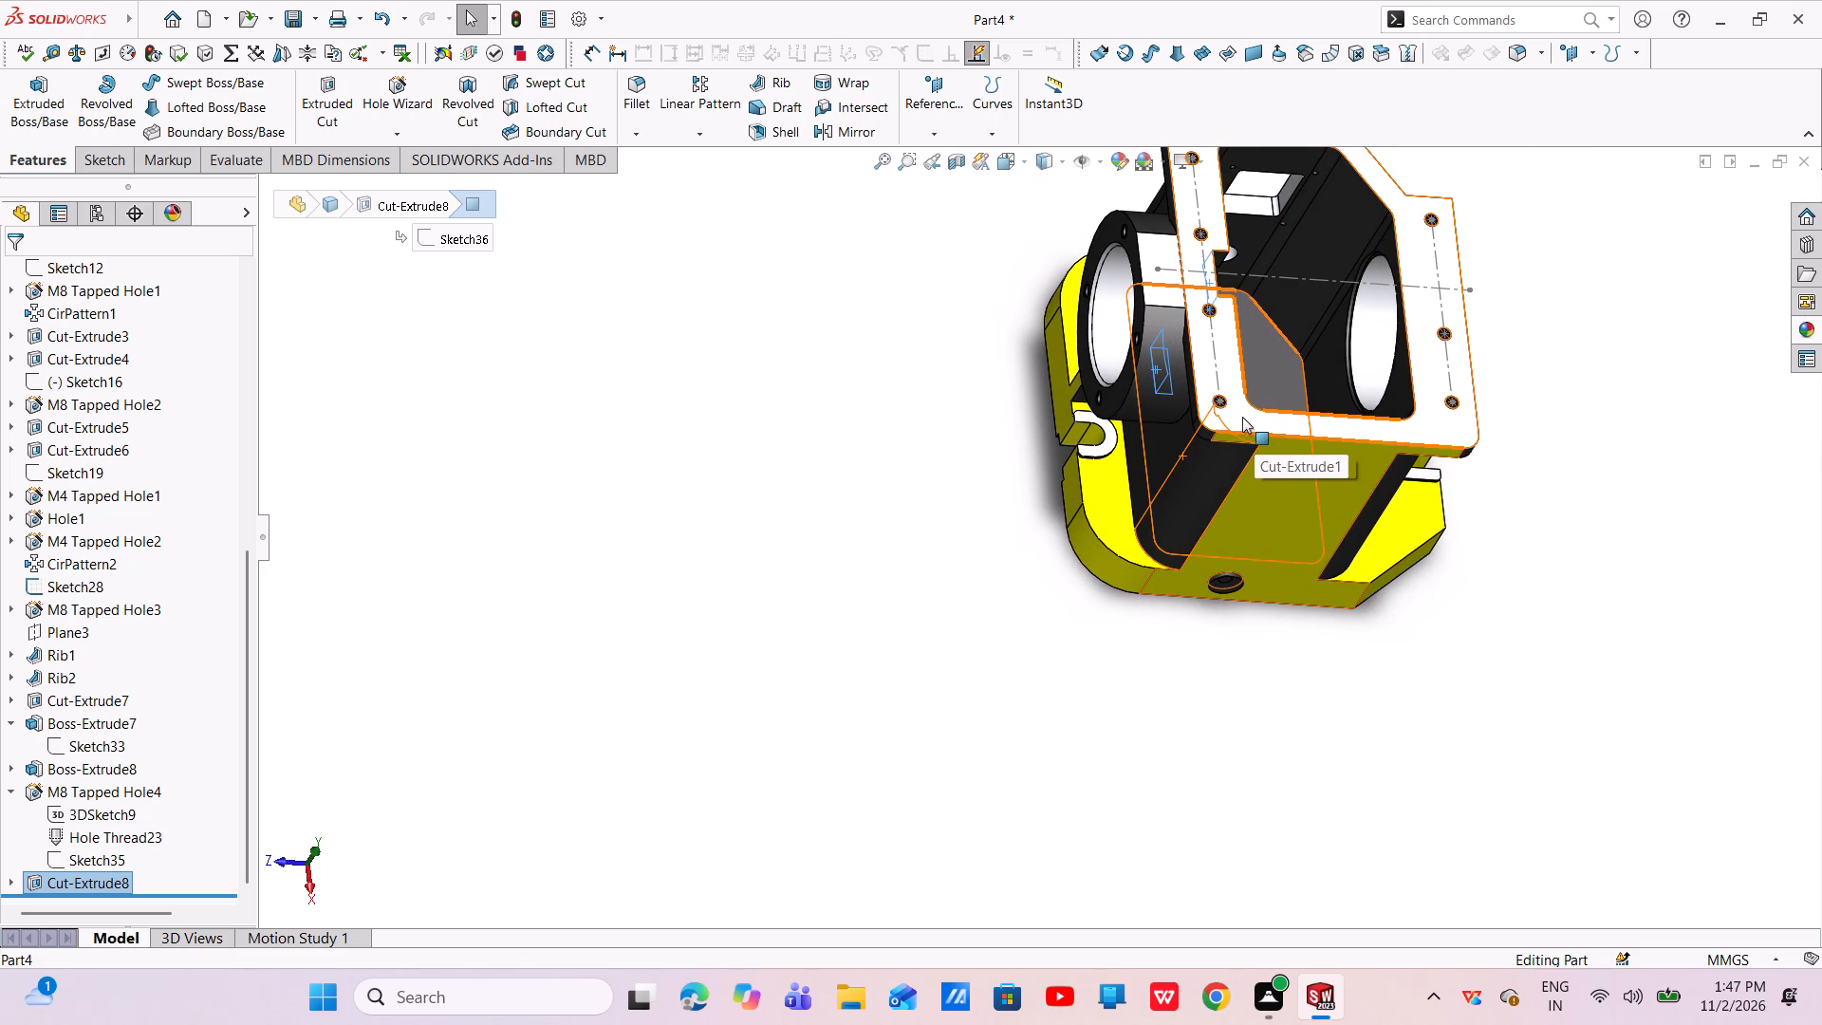
left_click(1803, 330)
double_click(1620, 489)
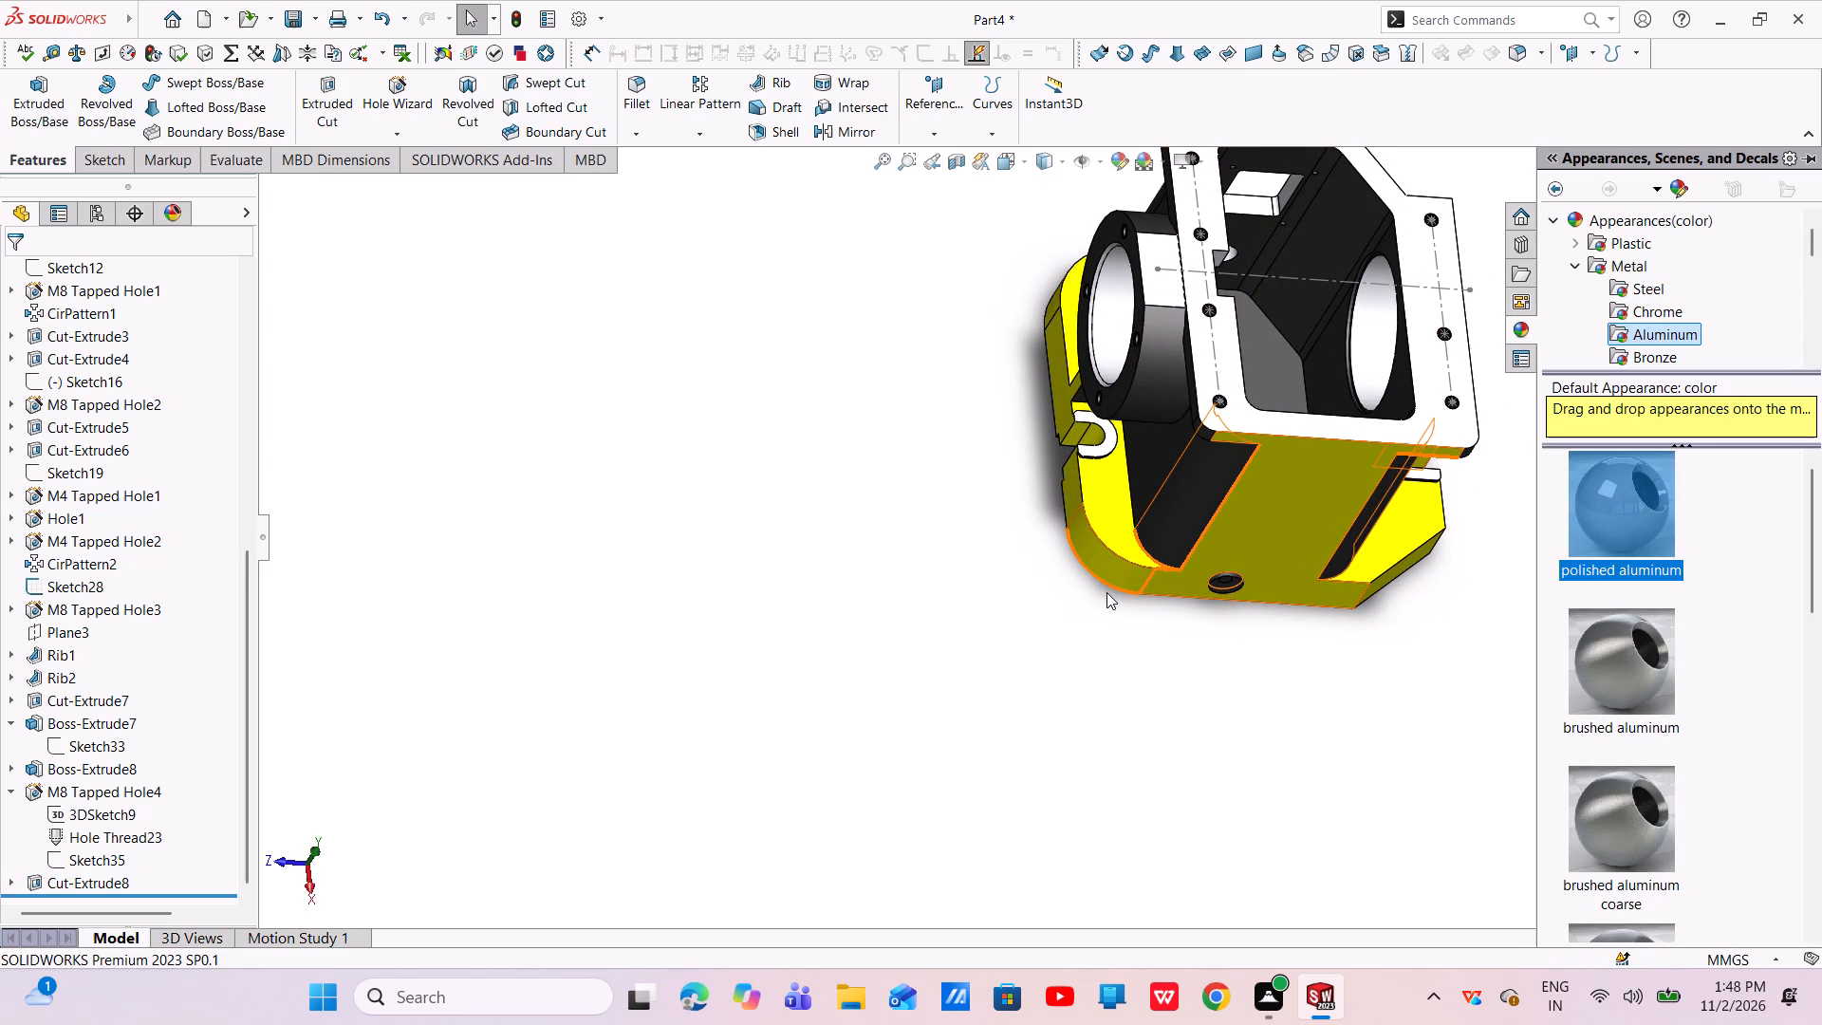
left_click(1103, 592)
Apply the polished aluminum appearance to the flat face around the bore on the side with the narrow web.
middle_click_drag(1401, 594, 1255, 520)
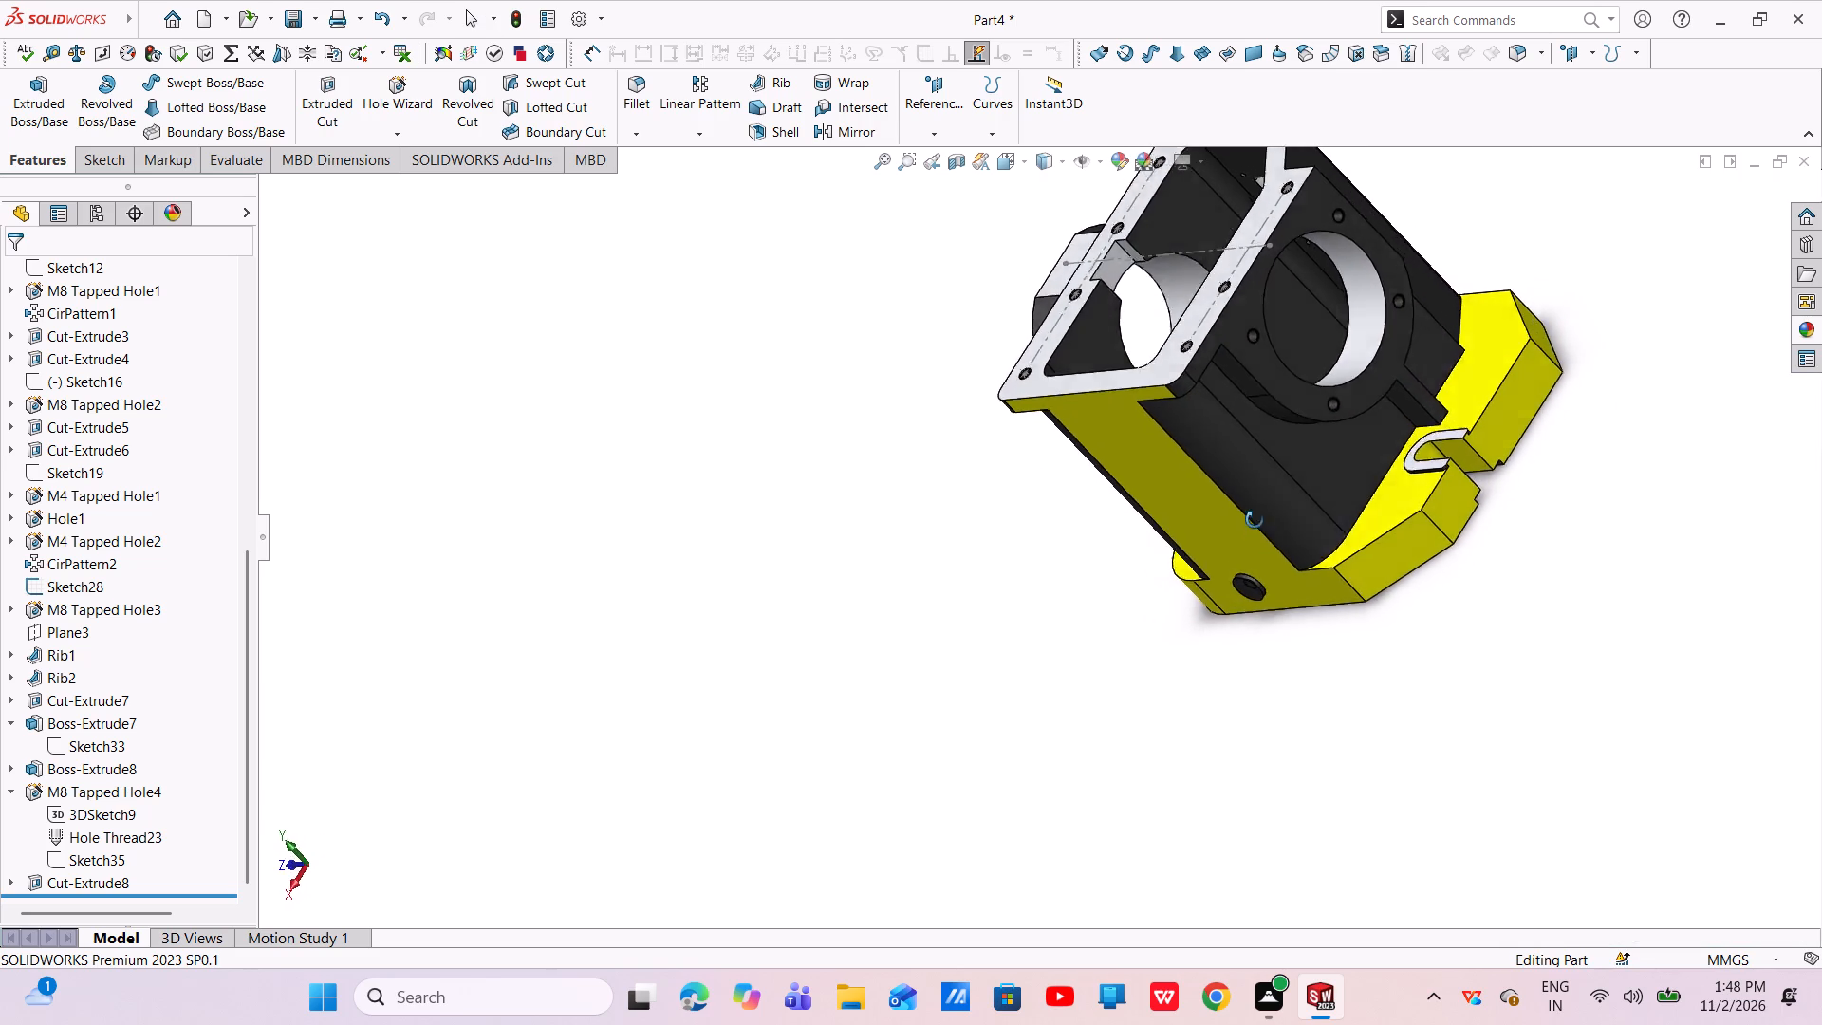
middle_click_drag(1255, 520, 1199, 407)
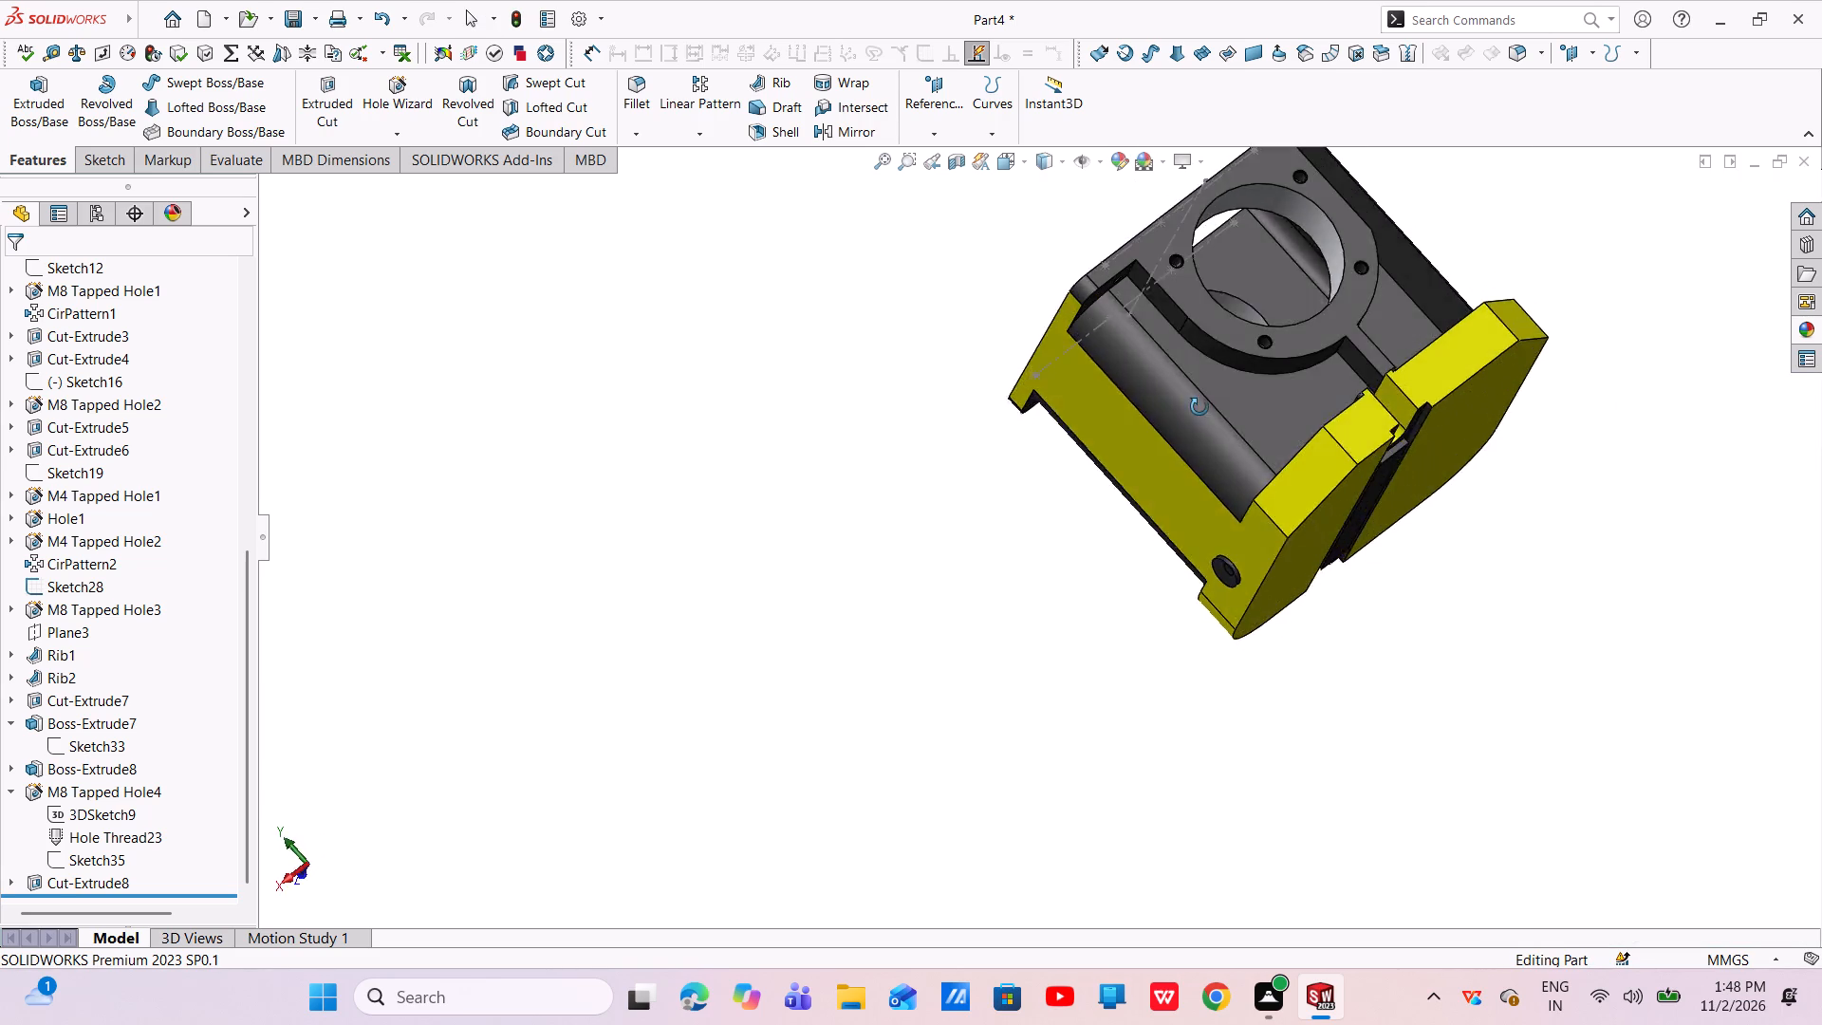
middle_click_drag(1199, 407, 1153, 579)
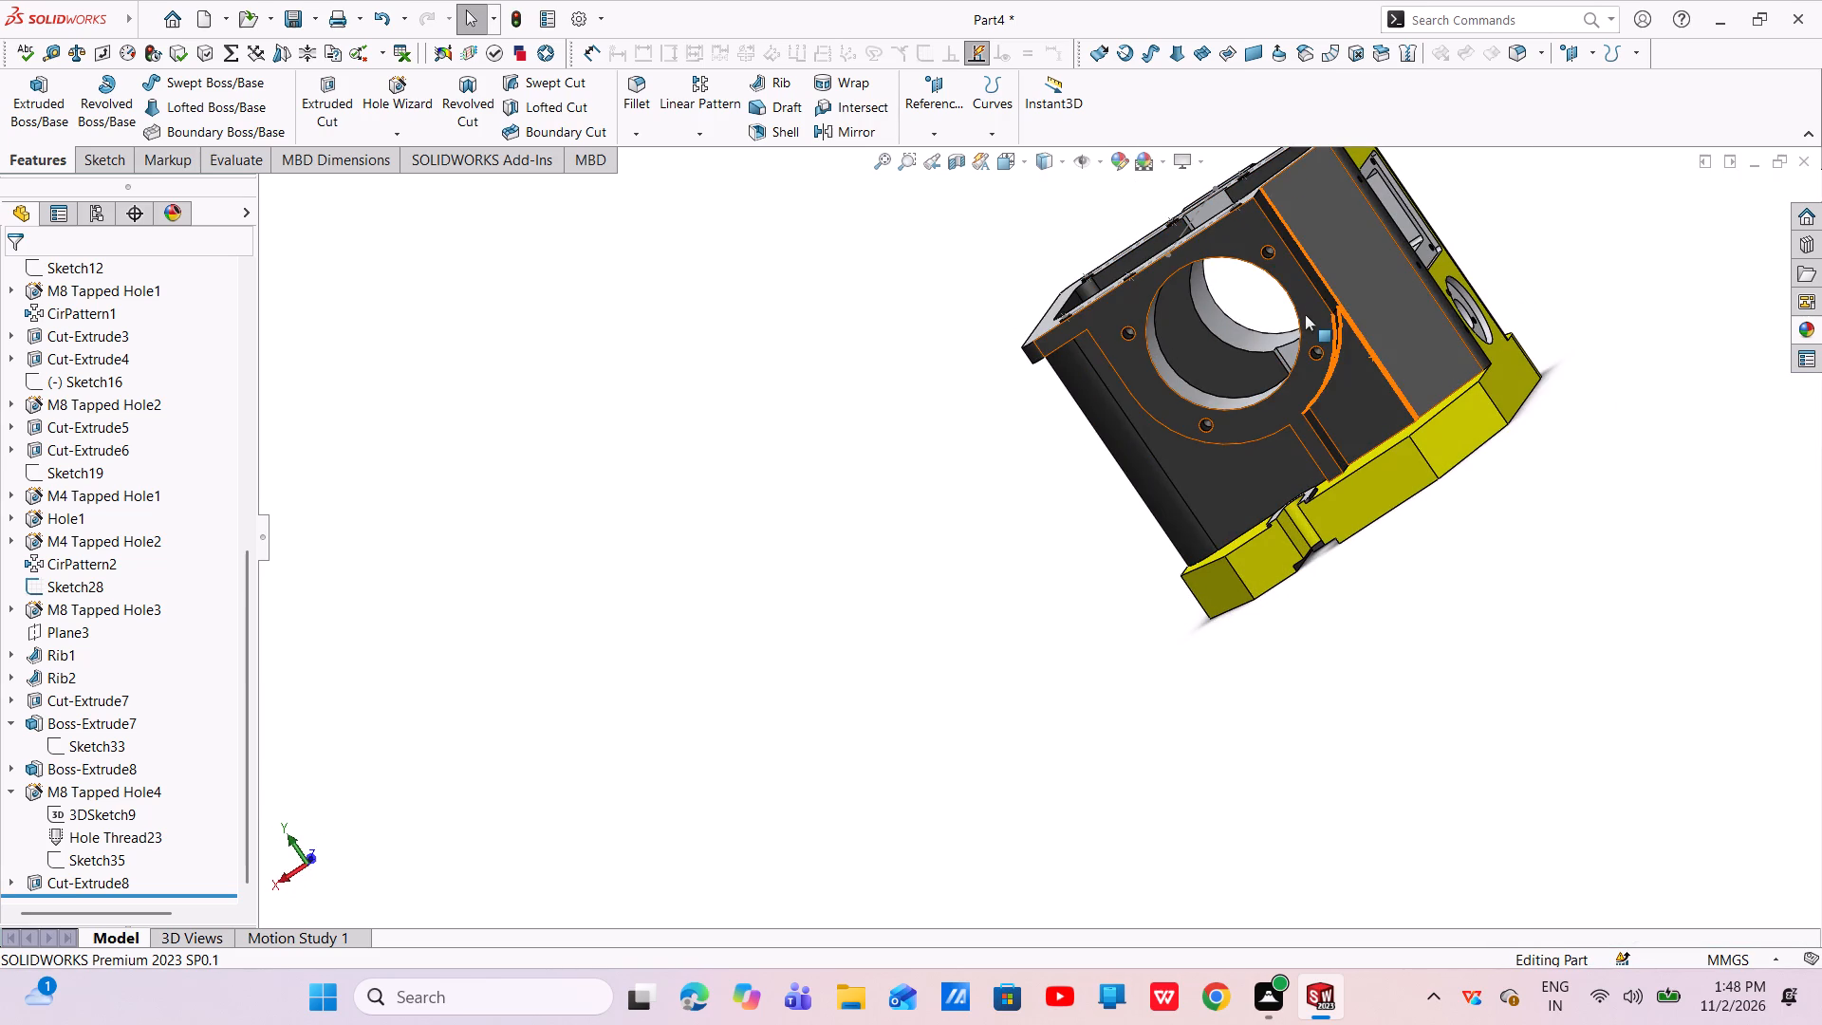
left_click(1309, 297)
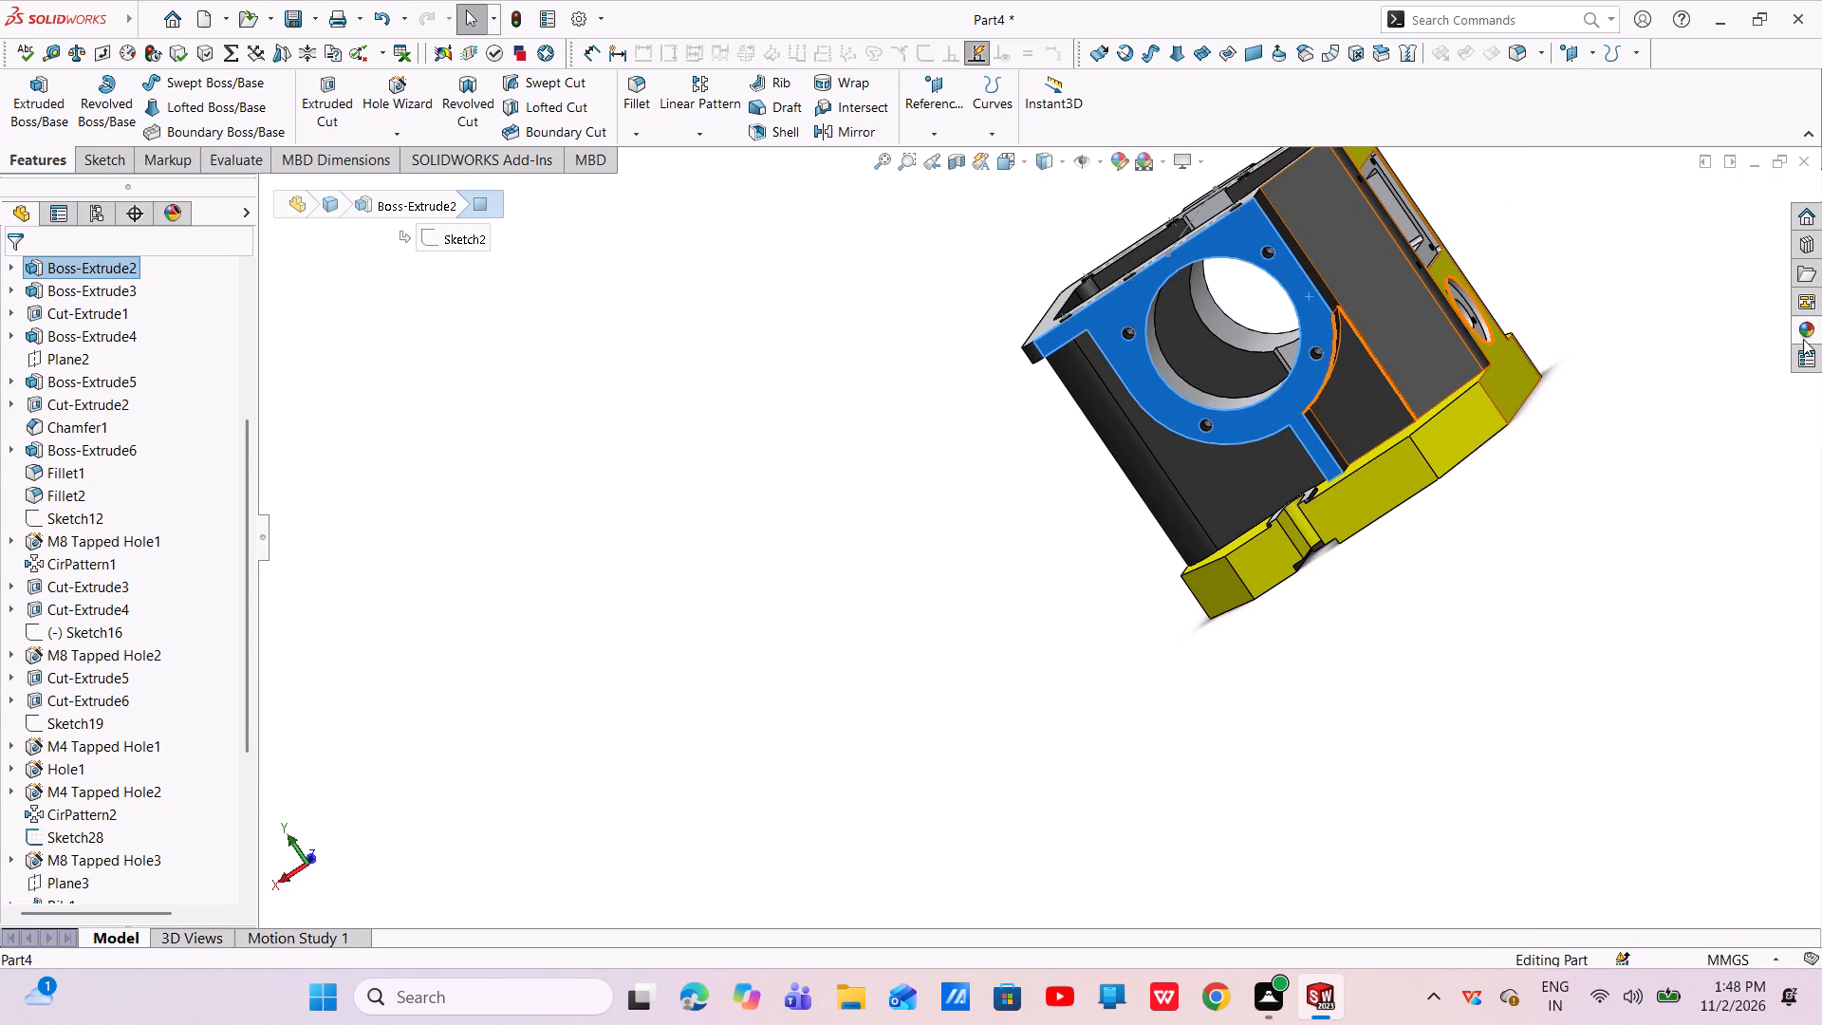
left_click(1801, 331)
double_click(1587, 497)
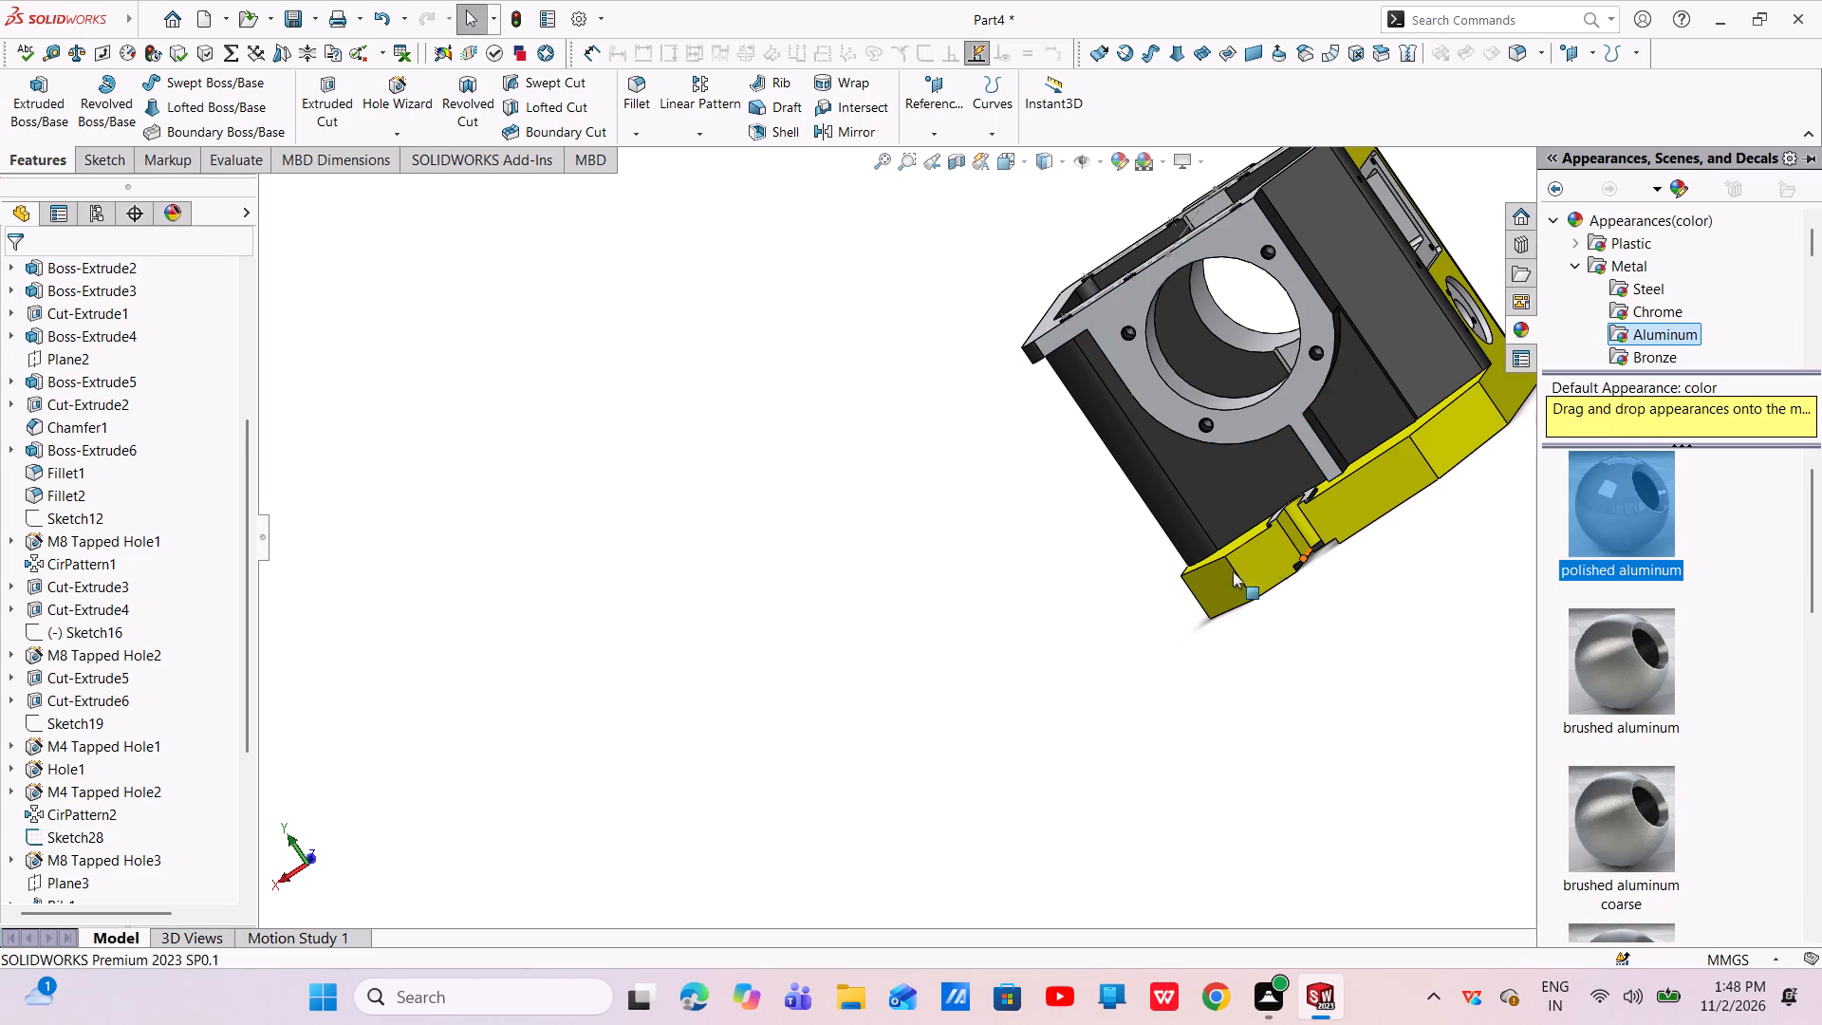
middle_click(920, 631)
left_click(923, 606)
Apply the polished aluminum appearance to the ring-shaped end face of the protruding round boss on the opposite side.
middle_click_drag(951, 568, 1307, 457)
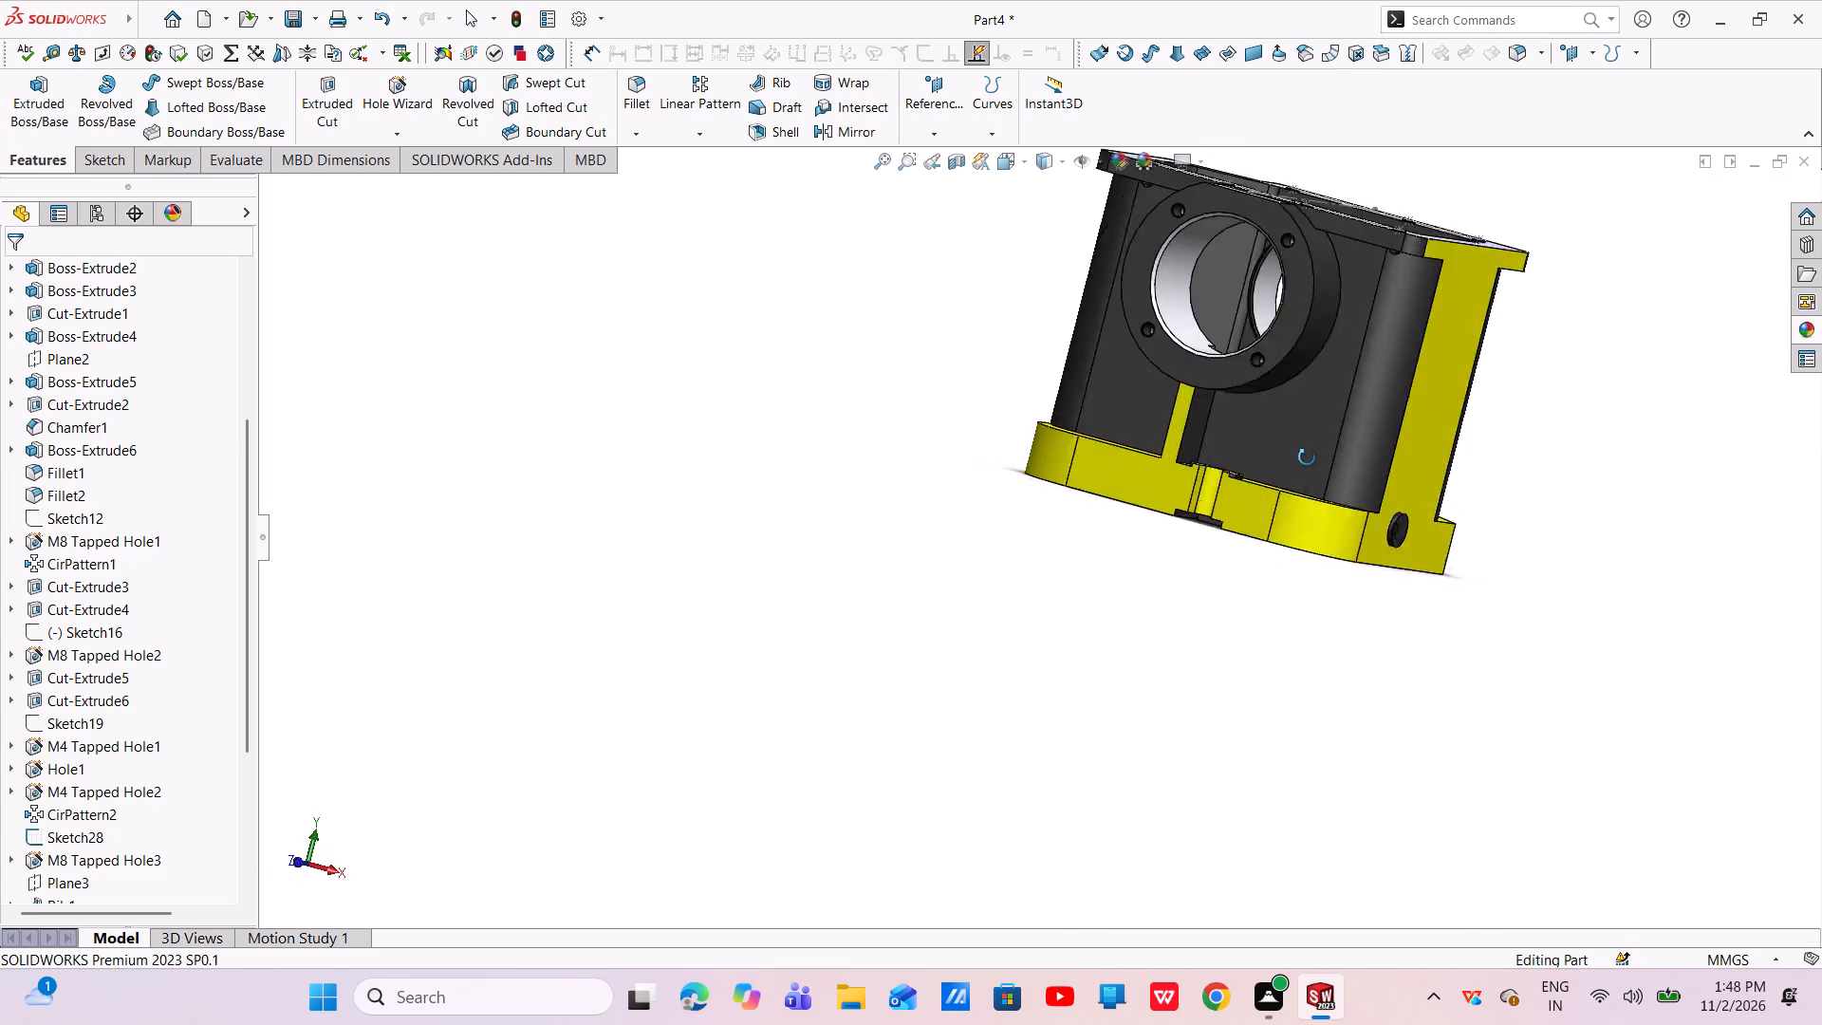
middle_click_drag(1307, 457, 1339, 494)
left_click(1372, 332)
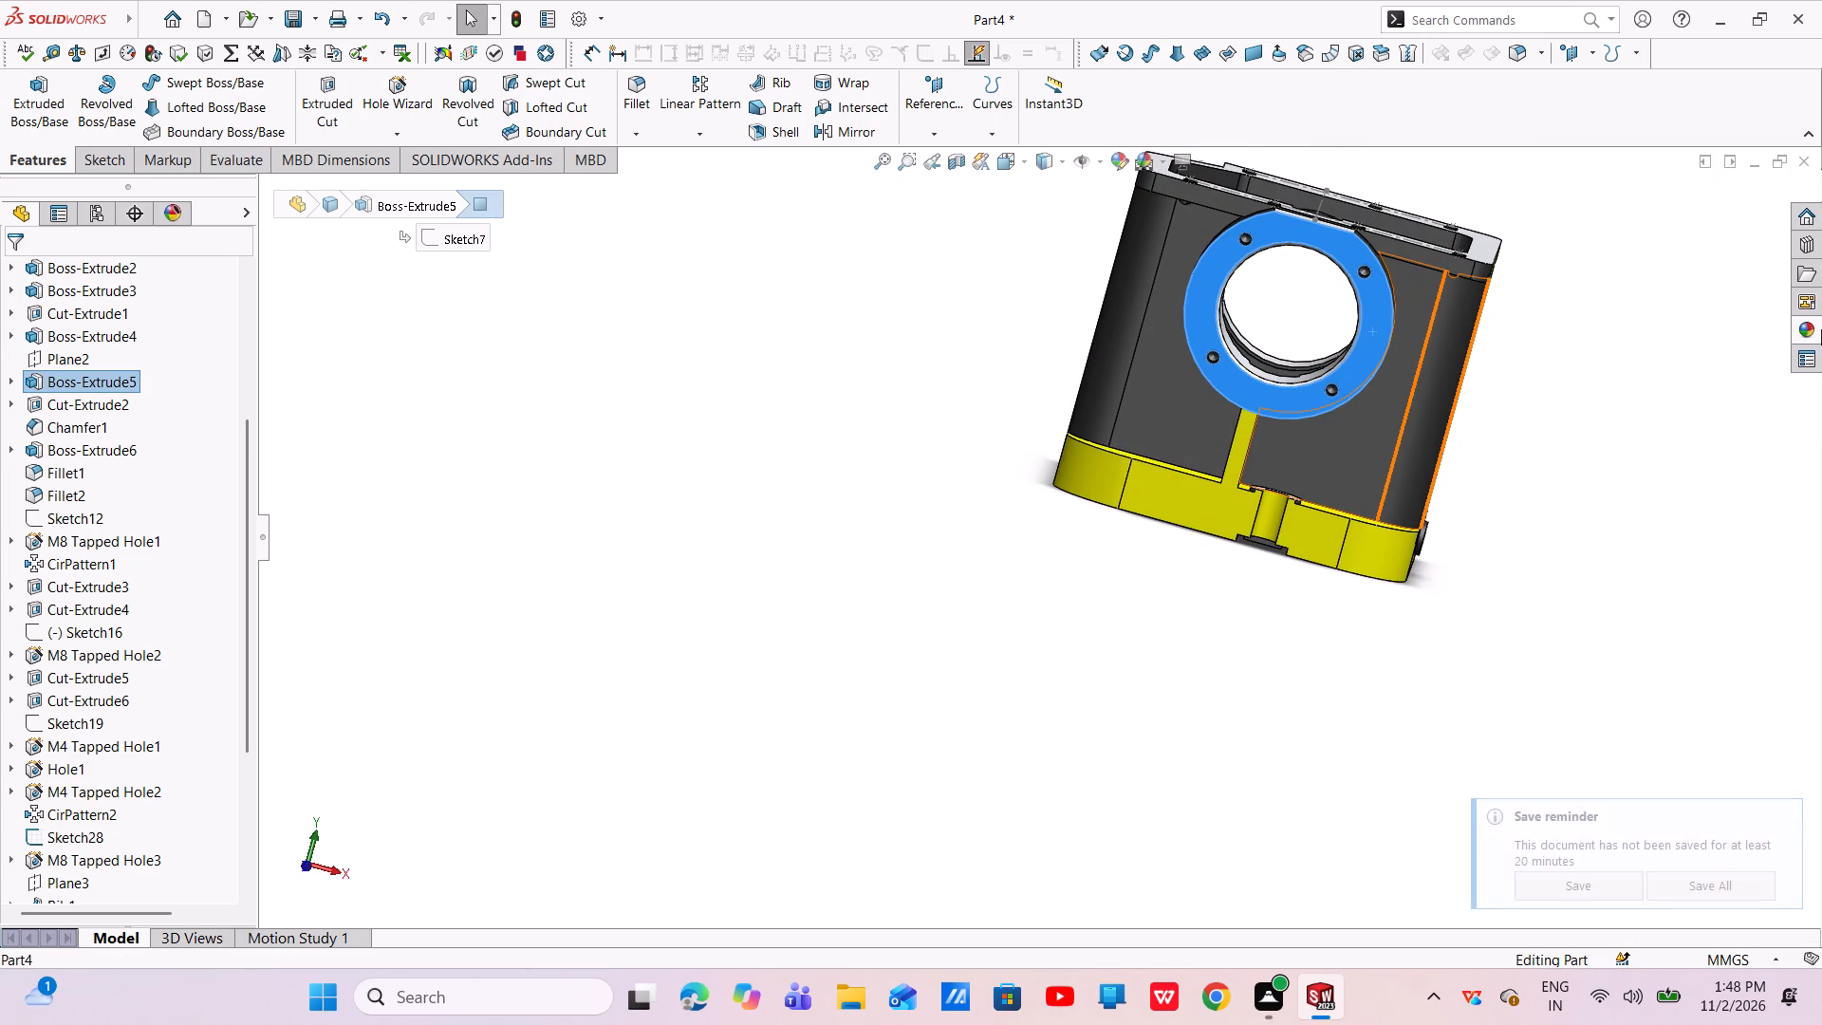
left_click(1816, 327)
double_click(1617, 501)
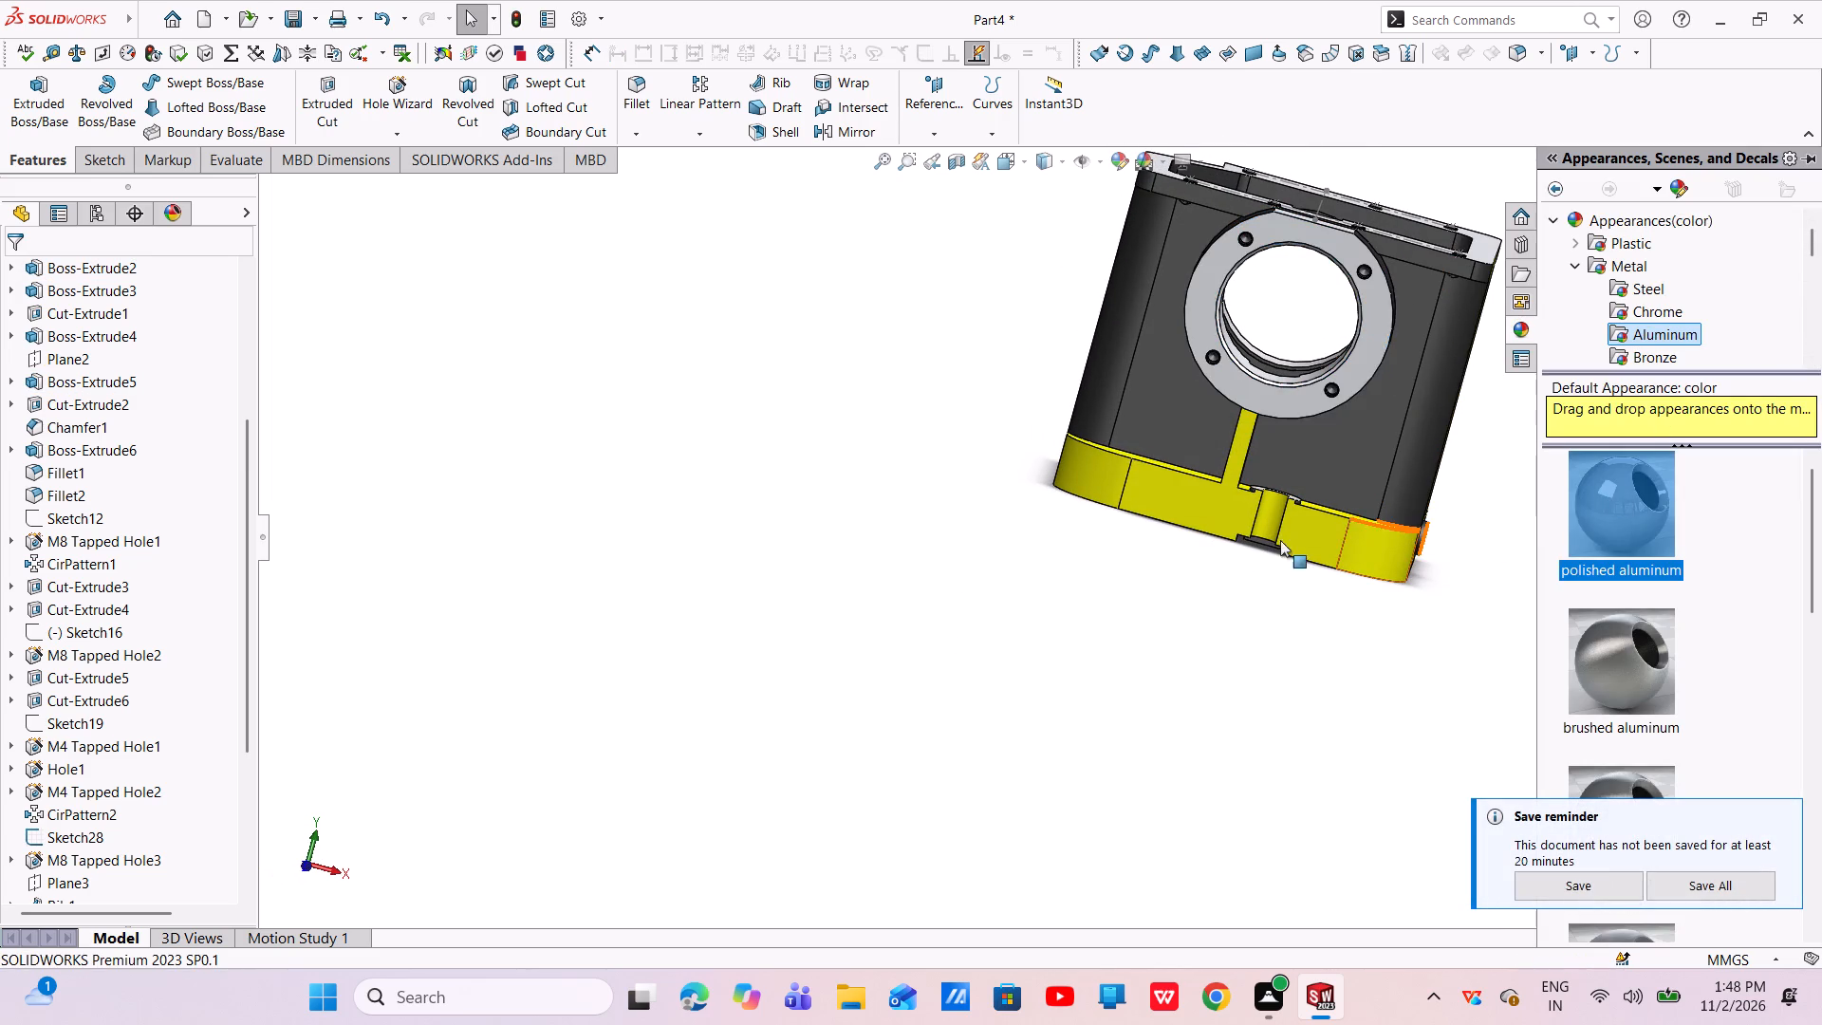
Examine the aluminum-finished bore faces, the slotted cavity and the top flange from several directions.
scroll(944, 569, "up", 3)
middle_click_drag(1091, 522, 949, 649)
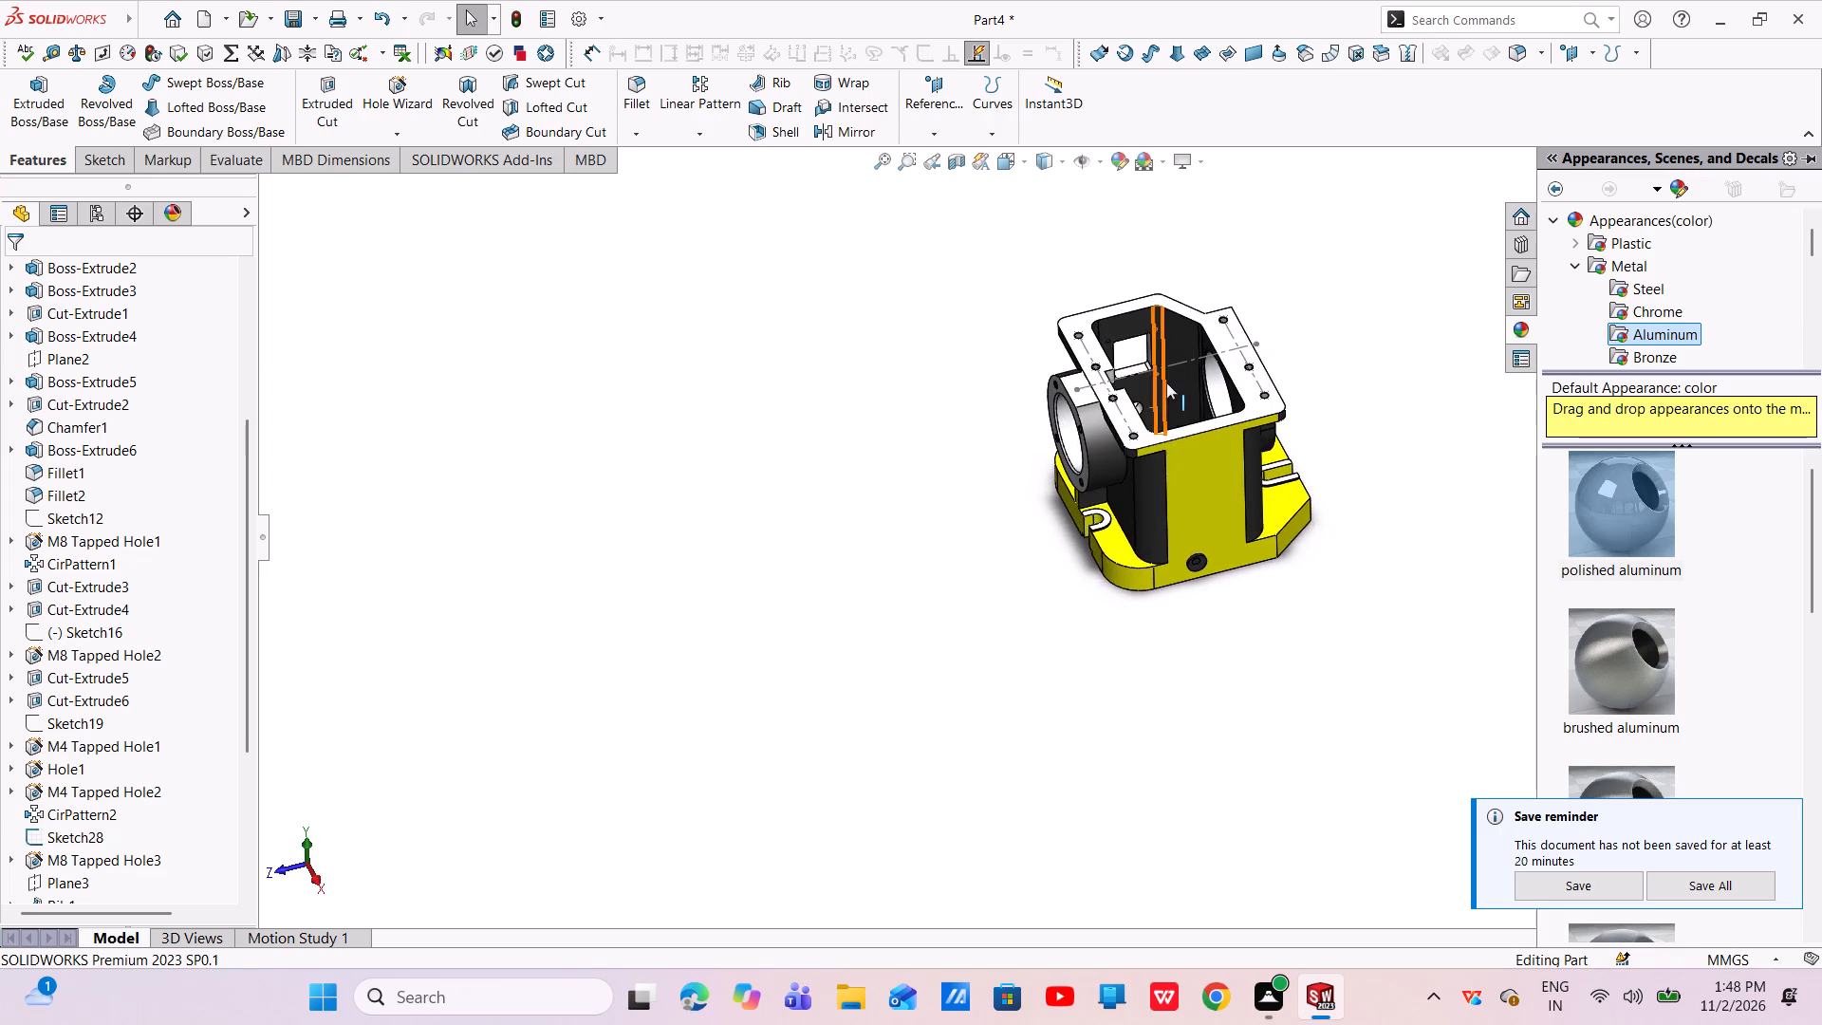
scroll(1166, 382, "down", 5)
scroll(1140, 426, "up", 1)
middle_click_drag(1130, 429, 998, 638)
scroll(1106, 437, "down", 1)
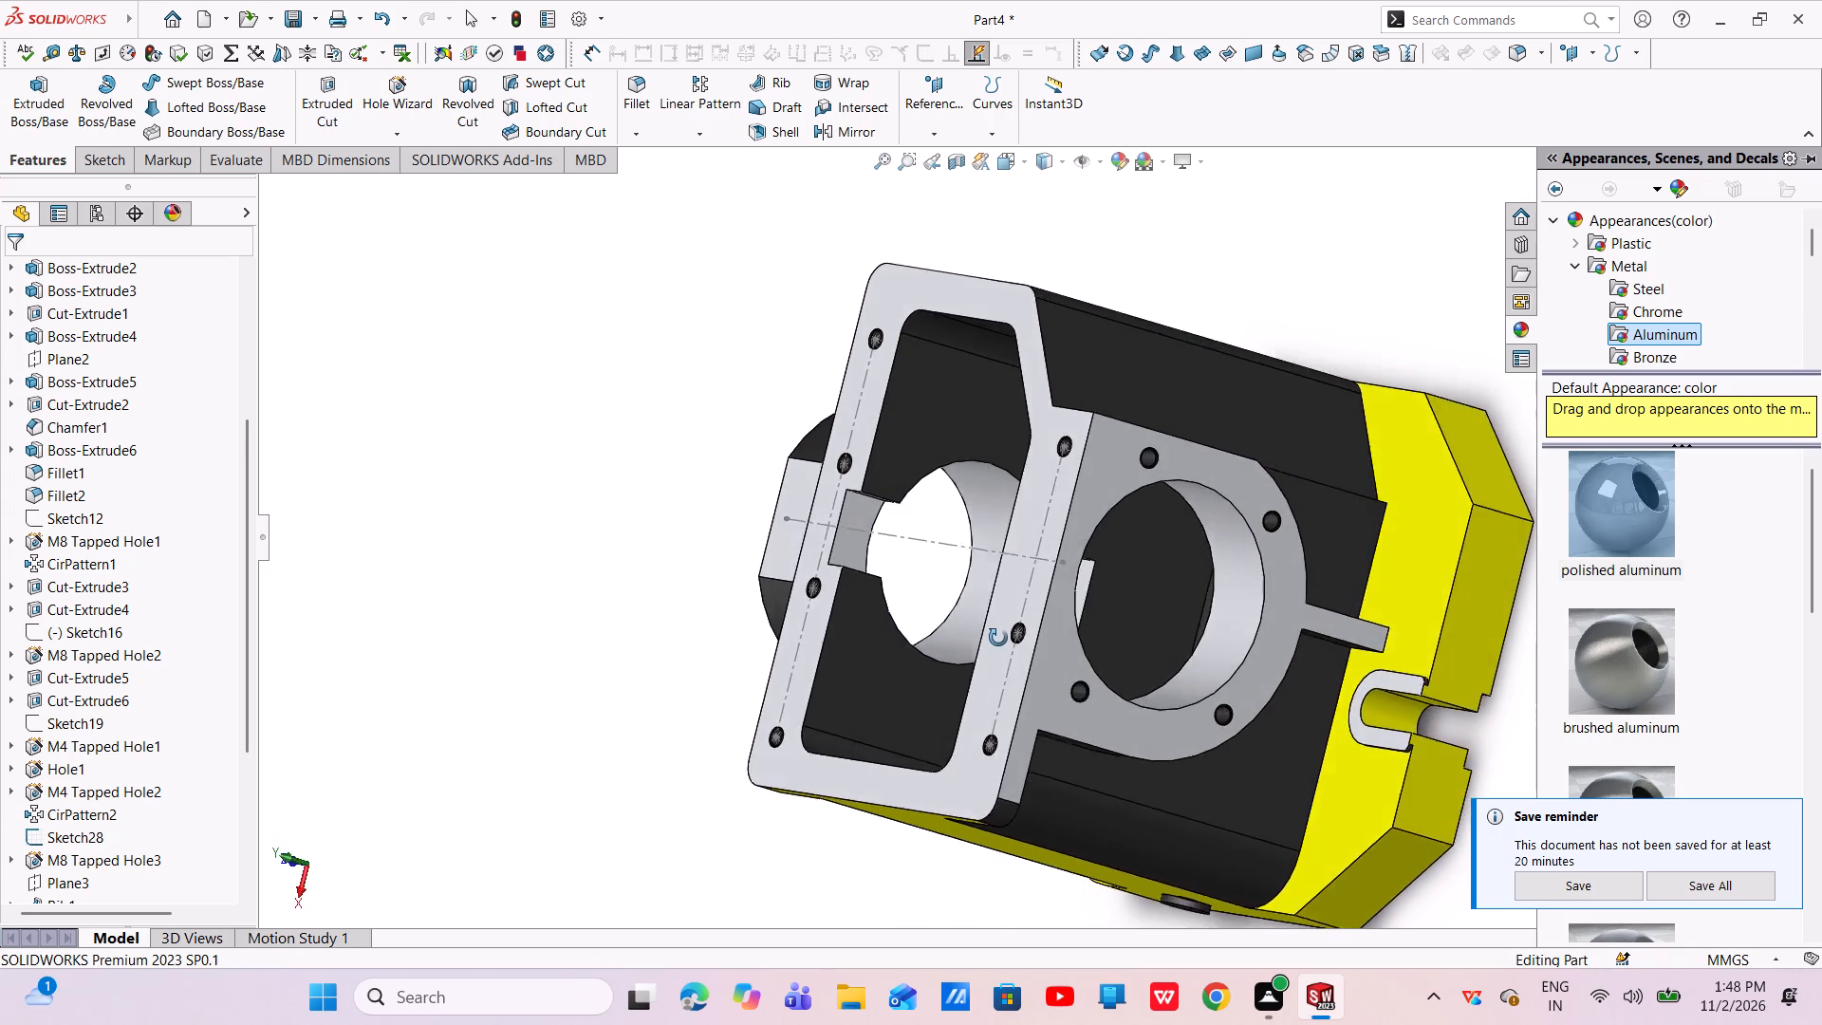
middle_click_drag(998, 638, 1161, 409)
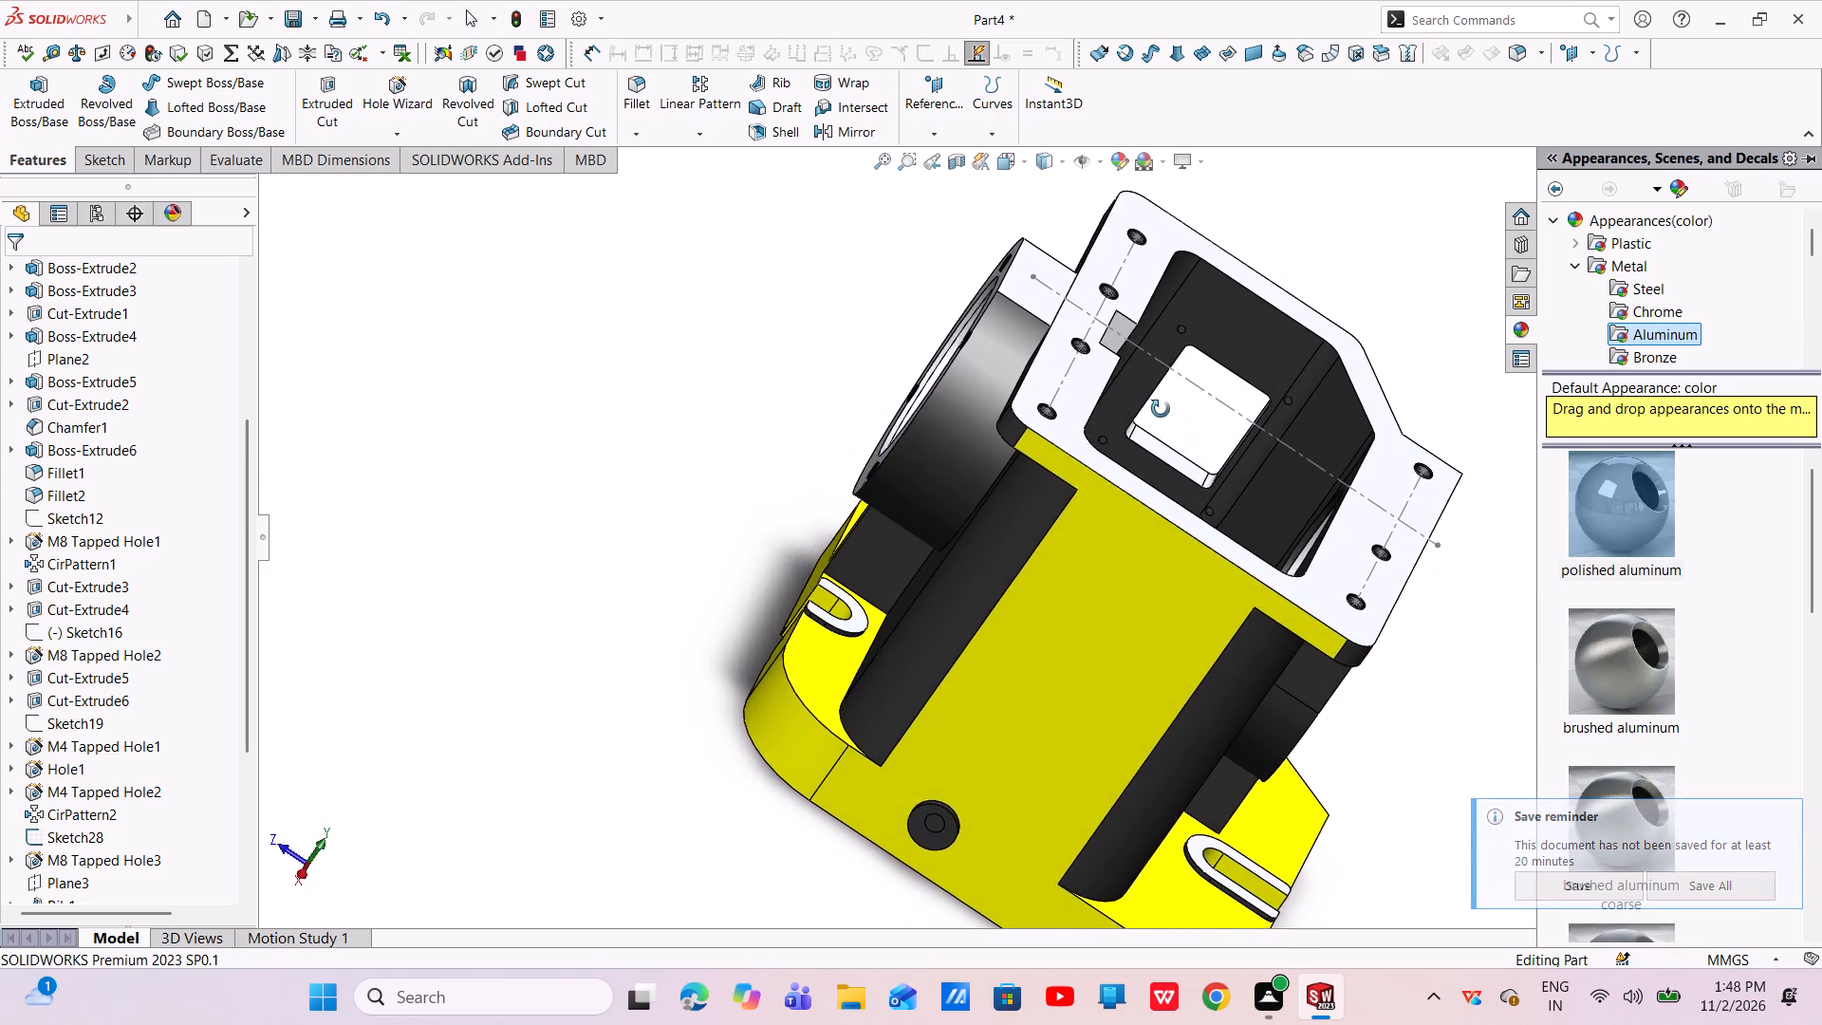
middle_click_drag(1161, 409, 1160, 408)
scroll(1160, 407, "down", 1)
scroll(1160, 407, "up", 3)
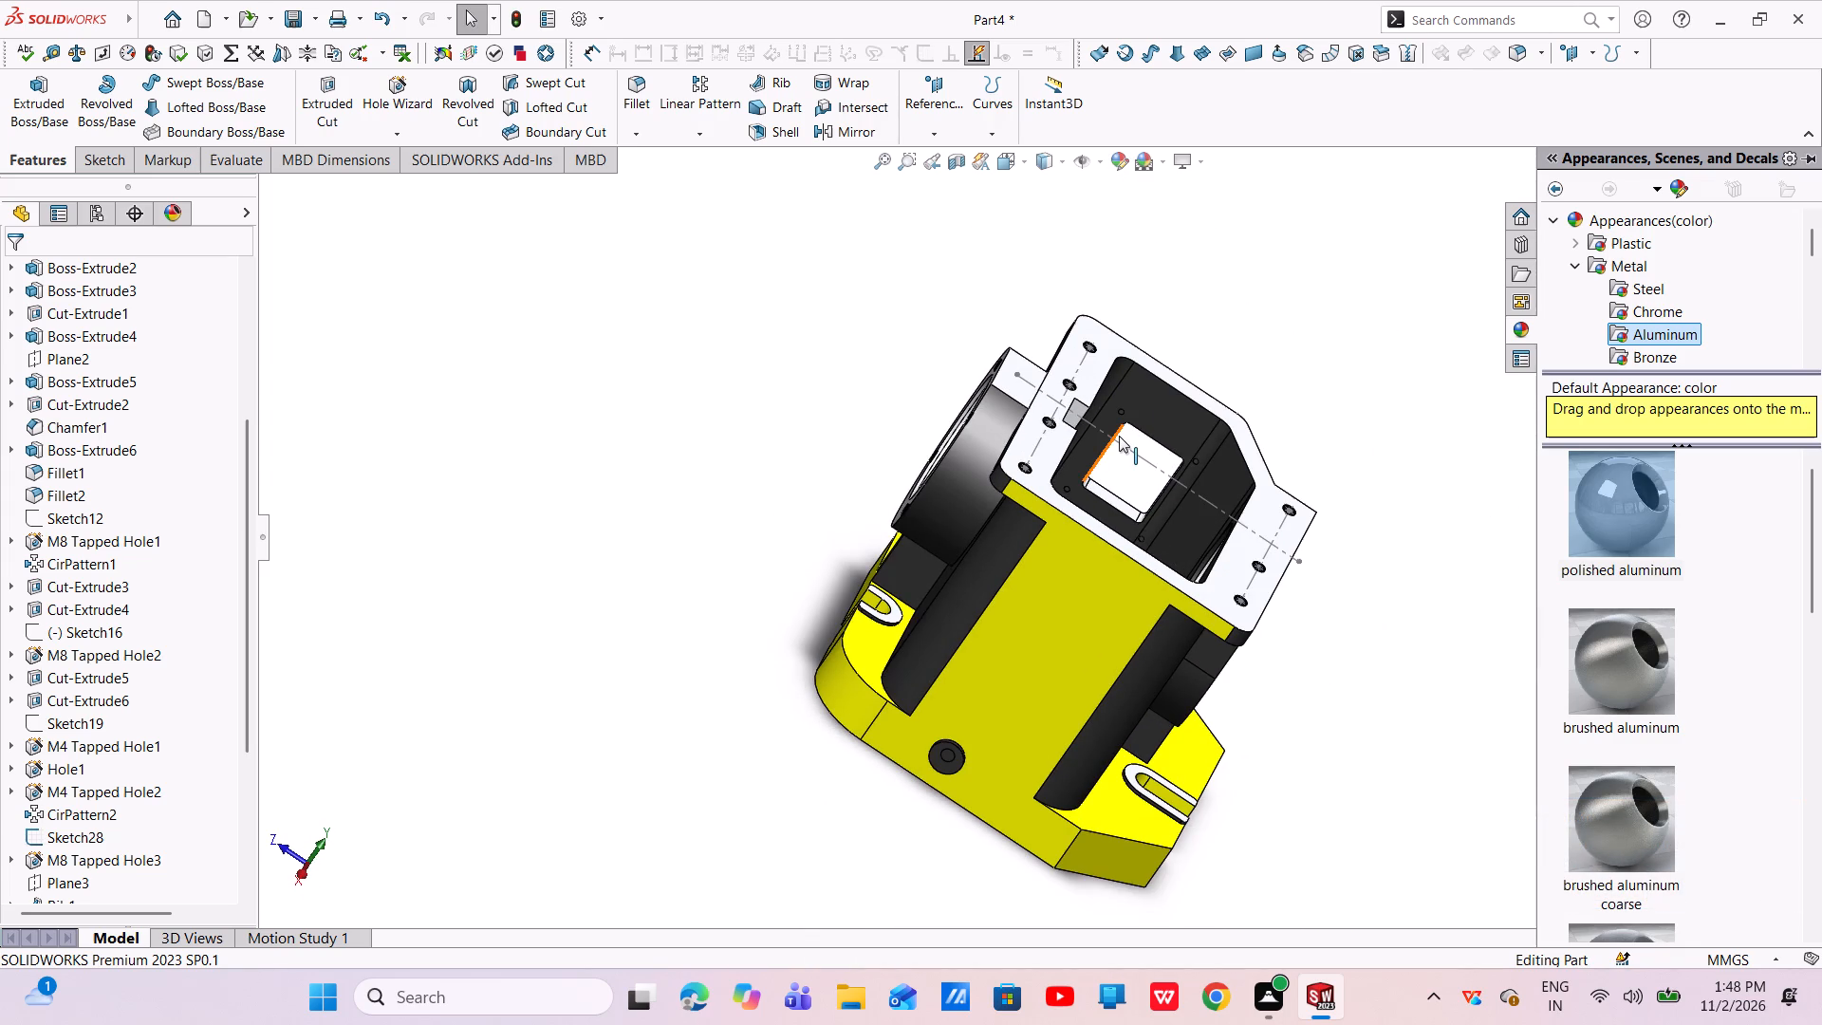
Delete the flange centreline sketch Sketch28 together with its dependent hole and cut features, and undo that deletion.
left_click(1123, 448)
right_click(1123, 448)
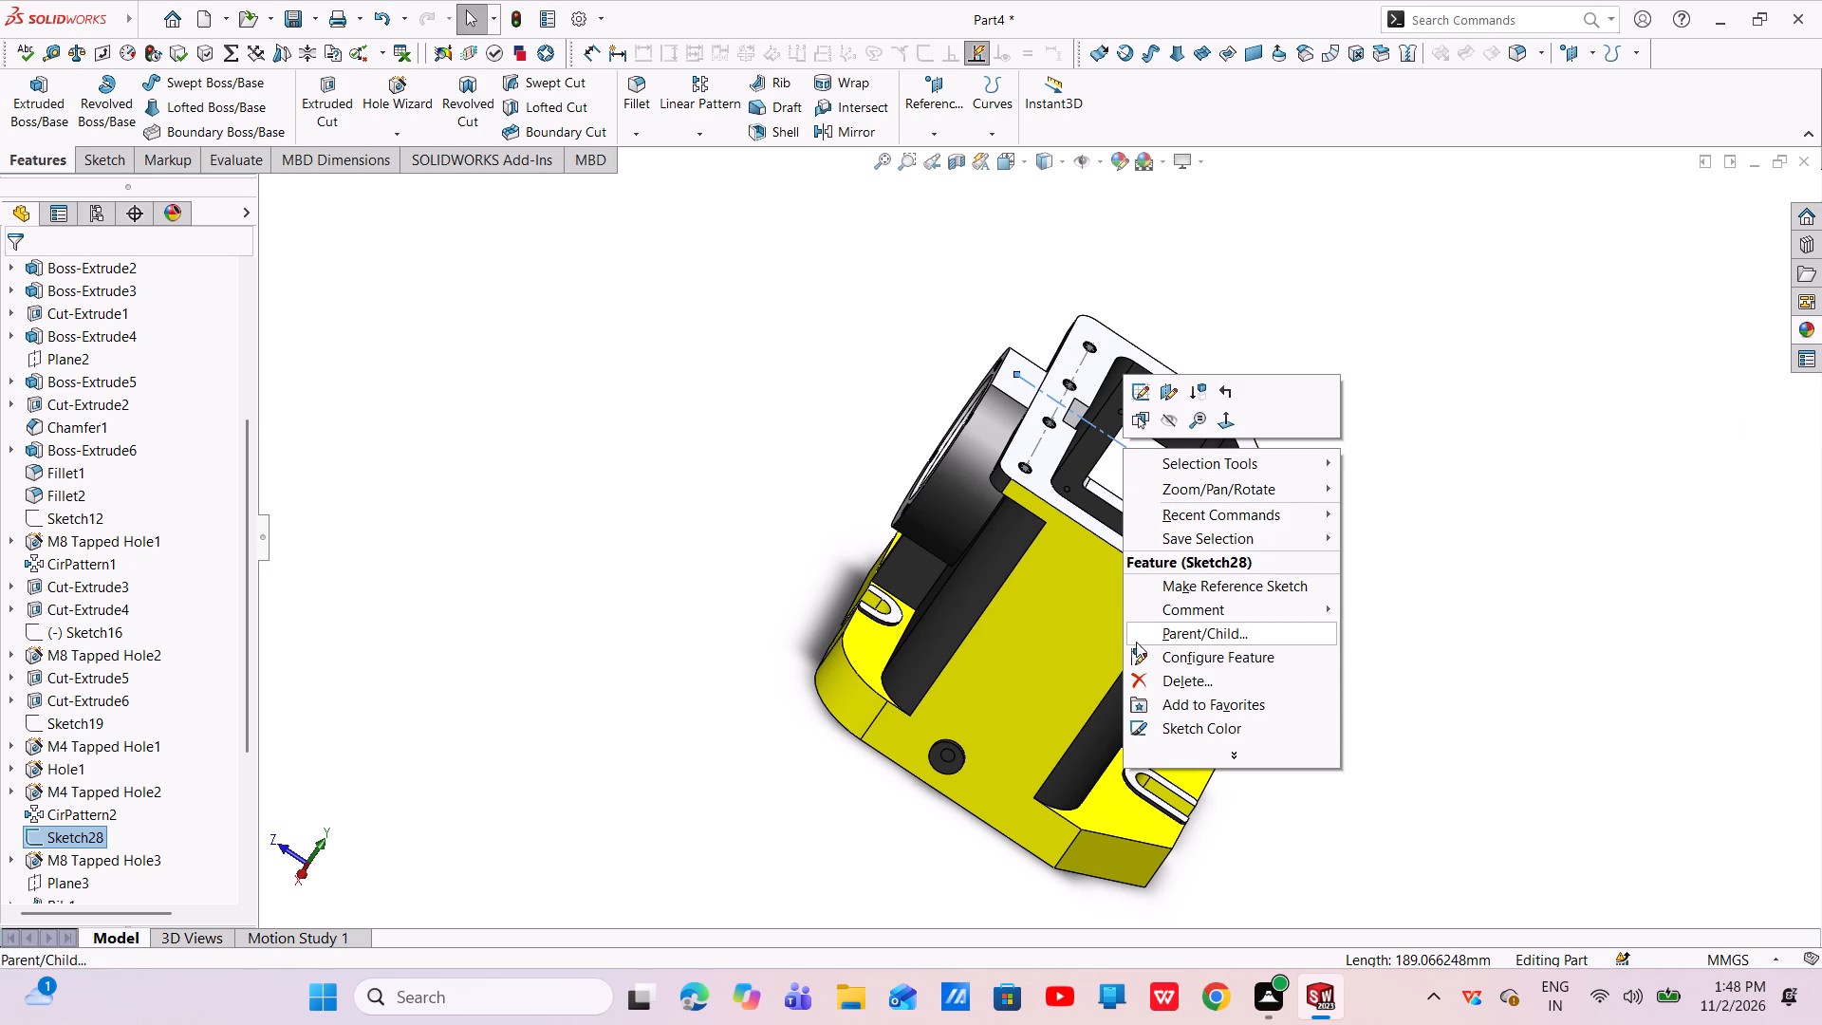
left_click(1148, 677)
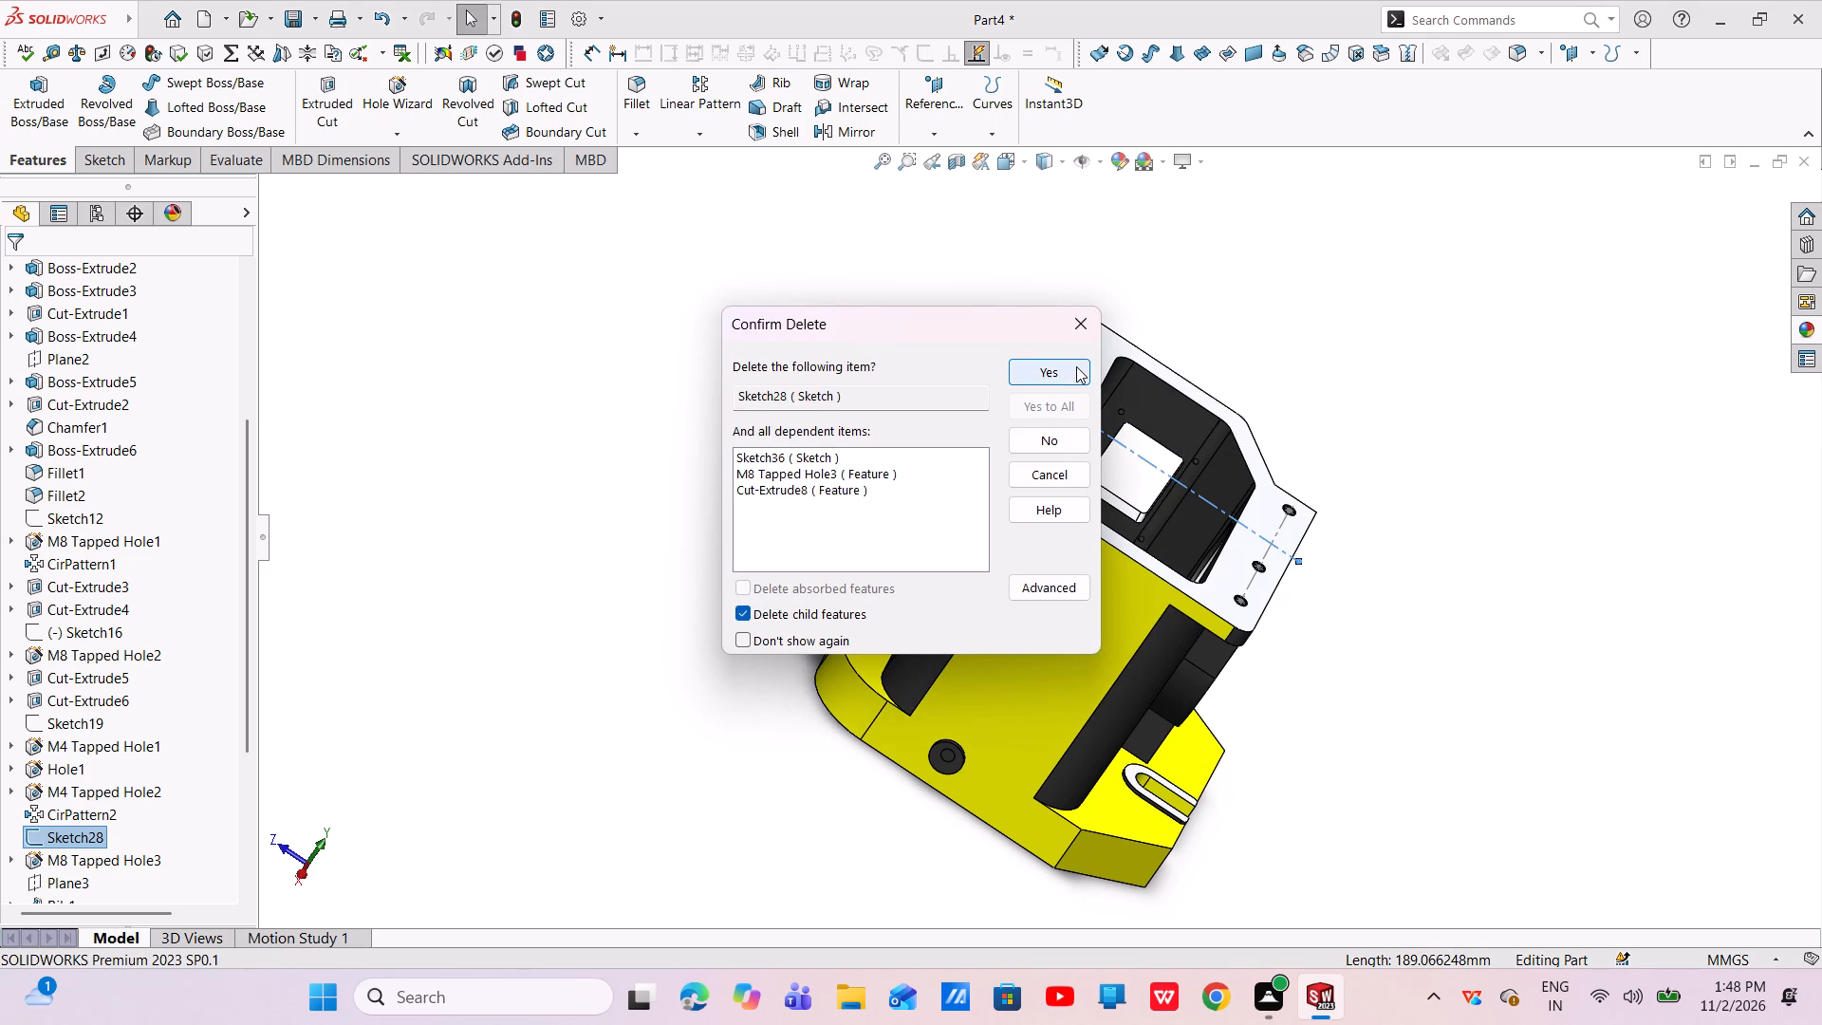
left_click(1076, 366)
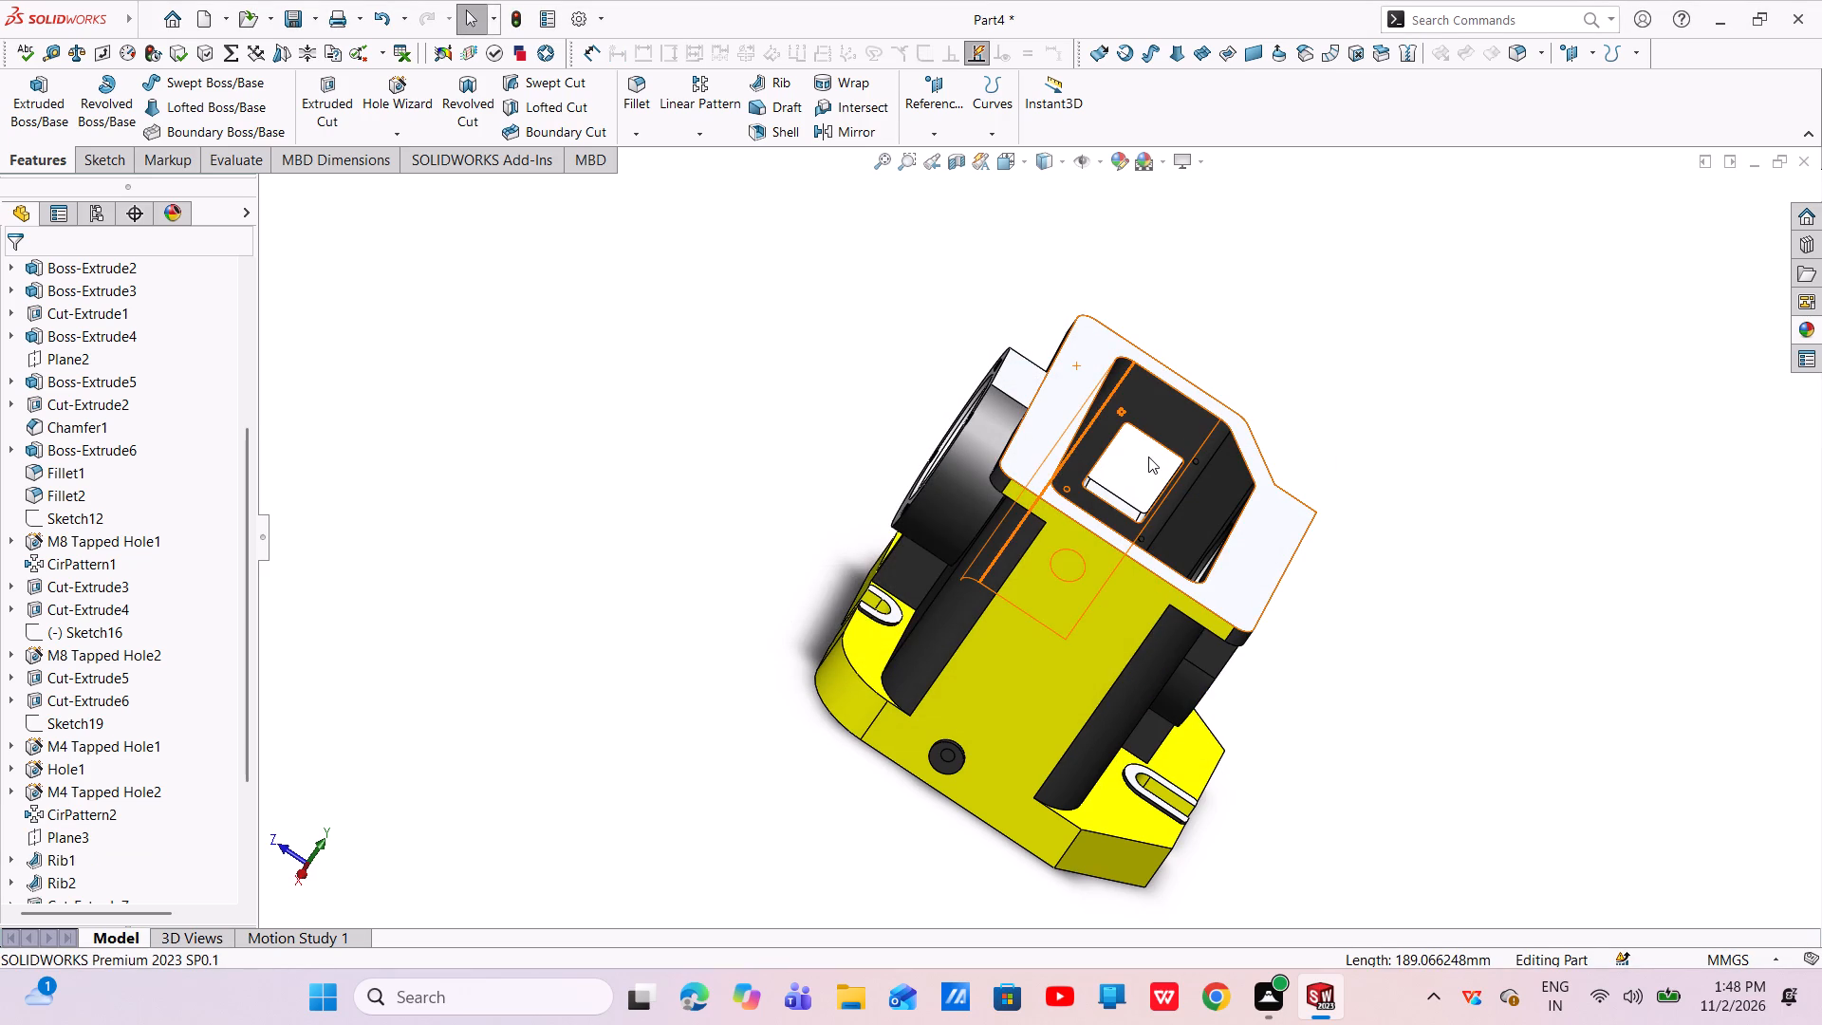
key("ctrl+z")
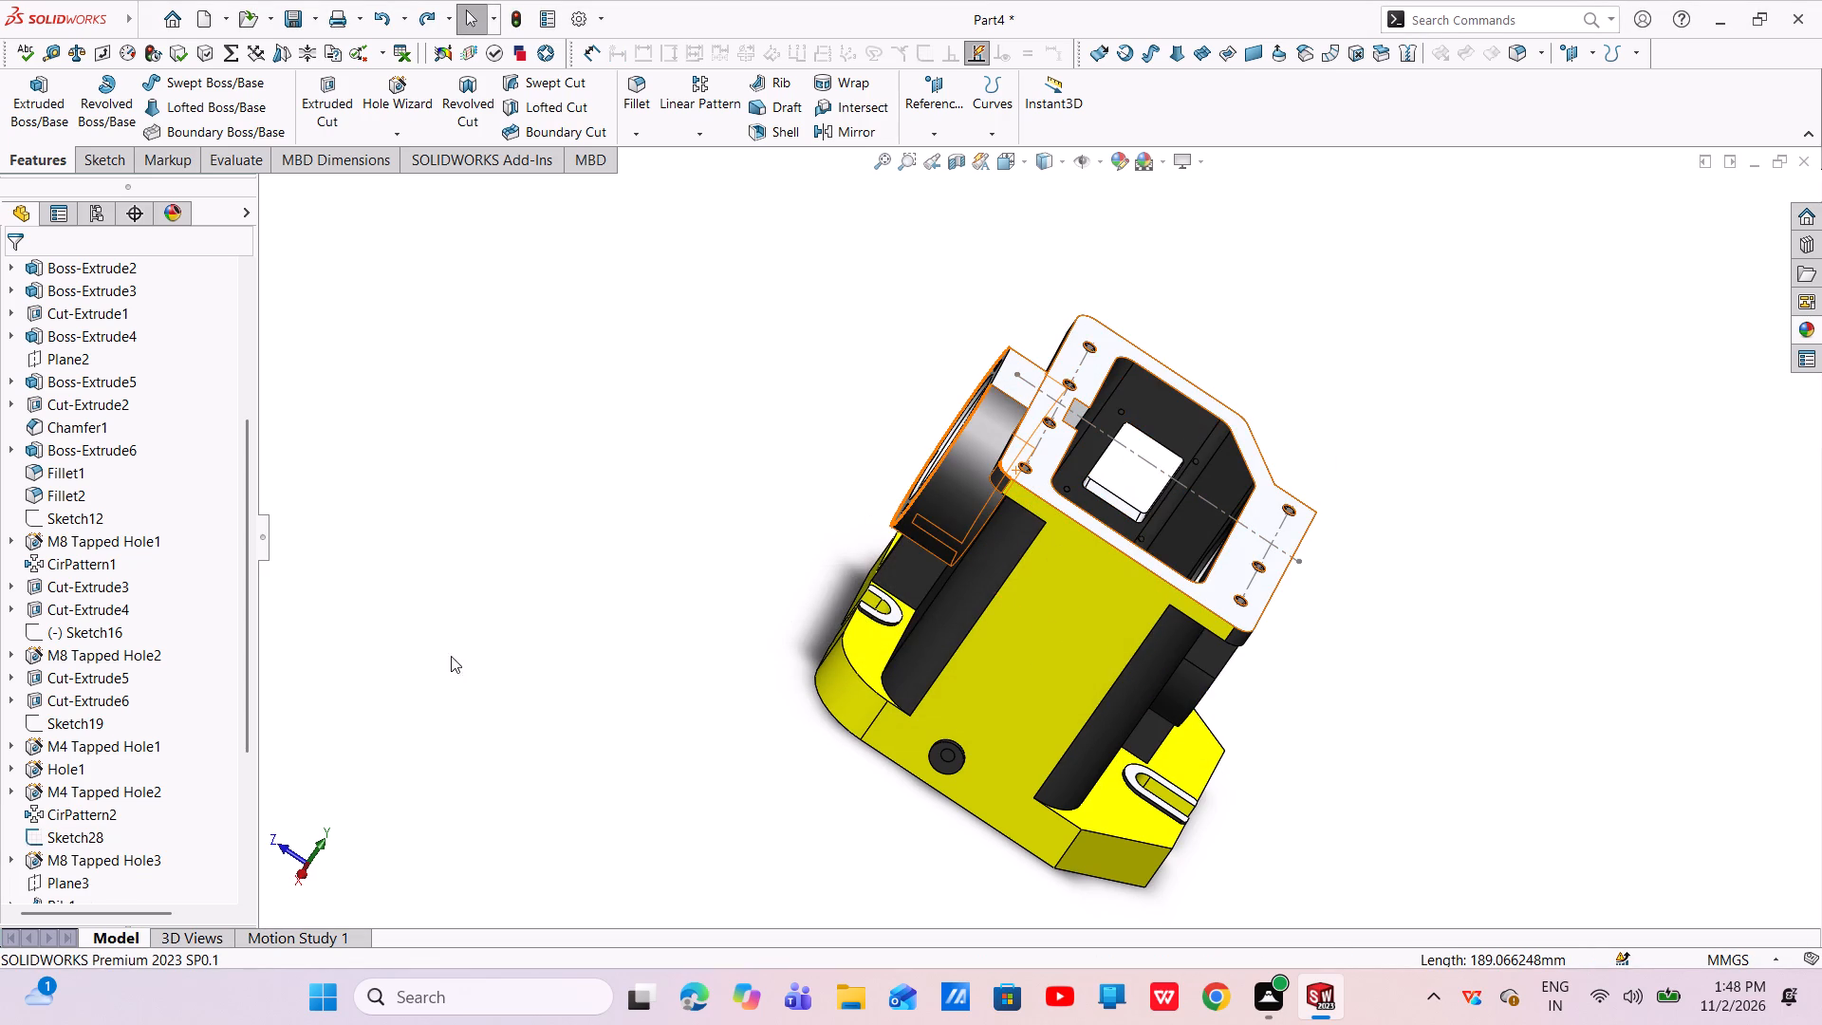
Collapse M8 Tapped Hole4 and Boss-Extrude7 in the feature tree.
left_click_drag(244, 711, 252, 873)
left_click(62, 787)
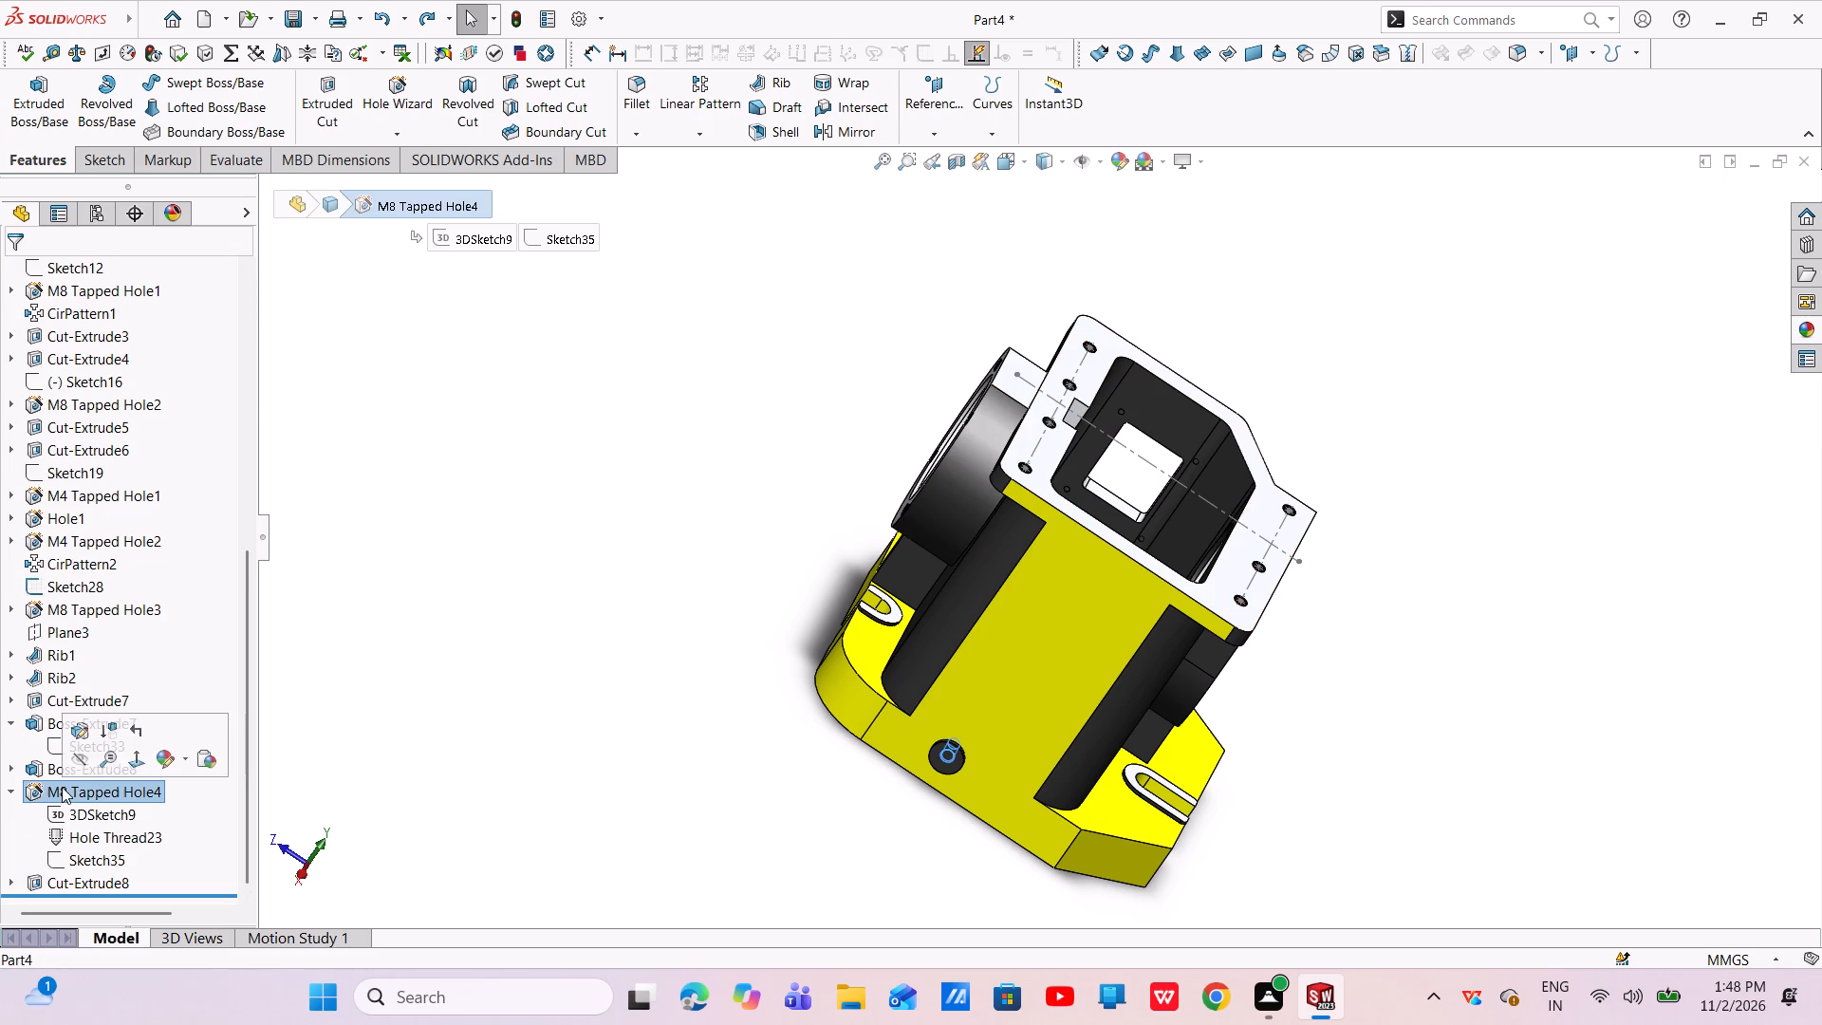
left_click(12, 791)
left_click(11, 787)
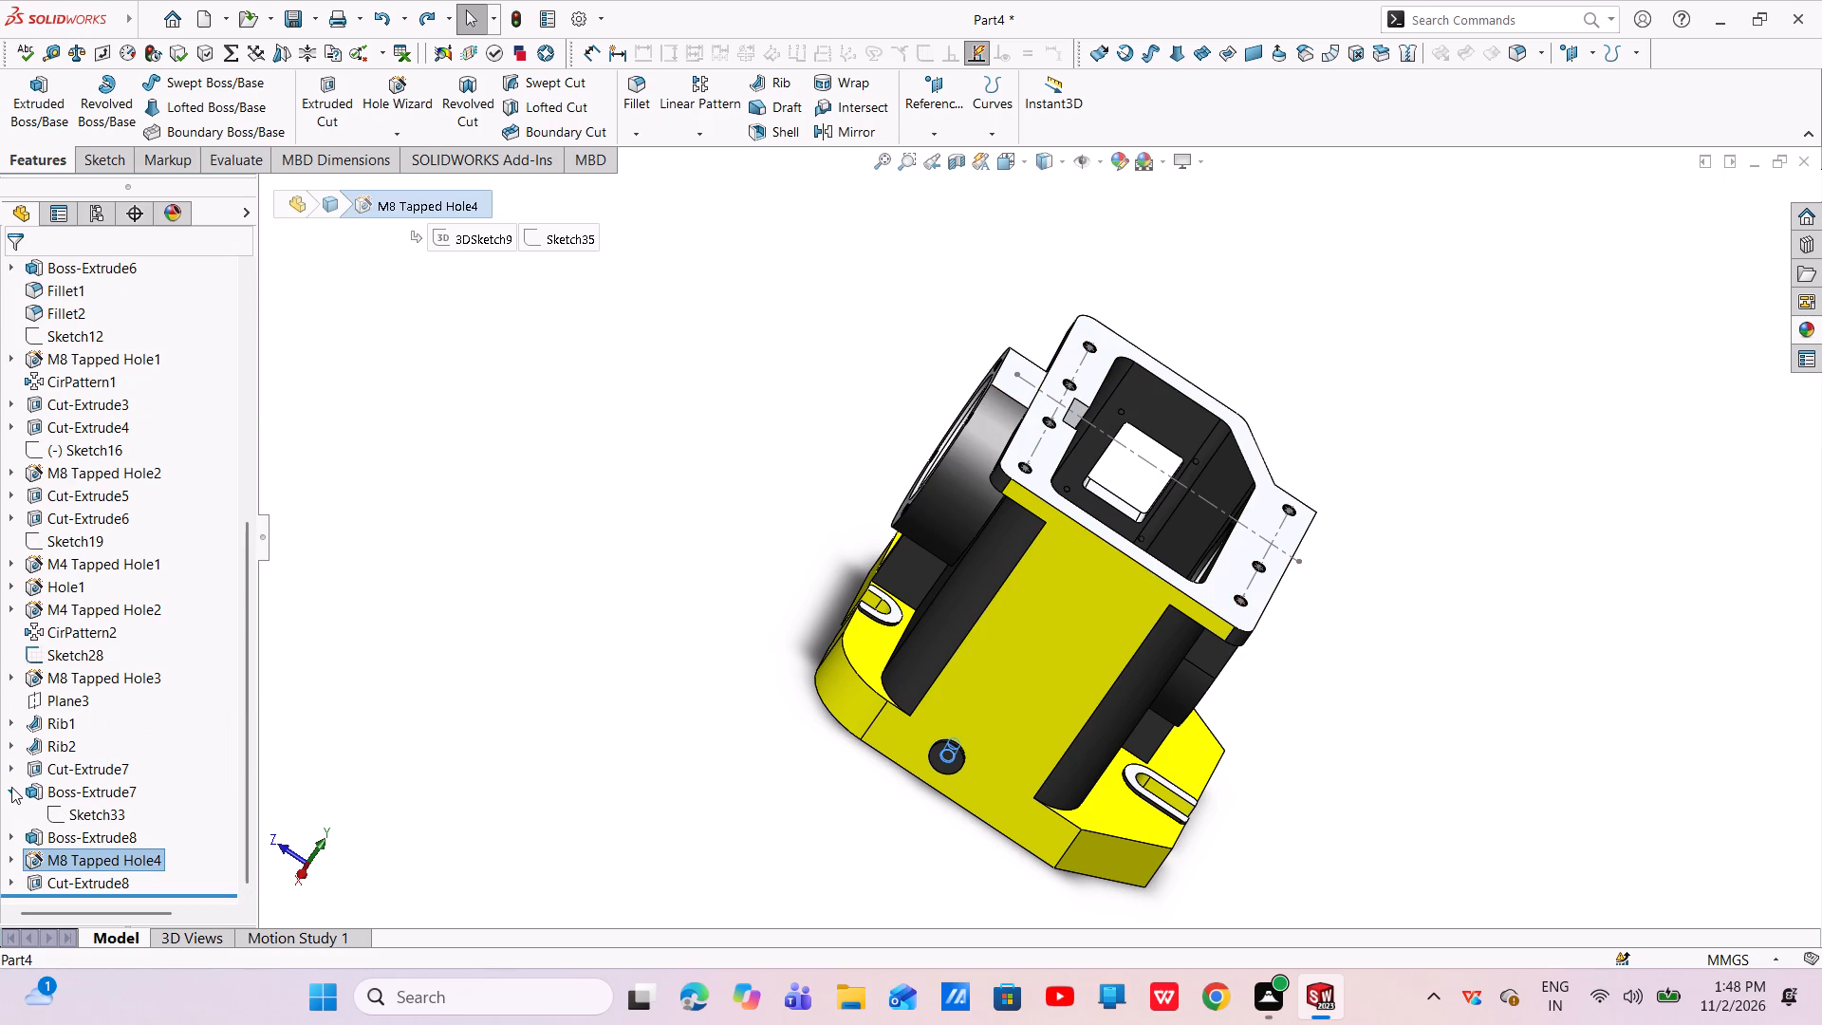
Review the flange's M8 tapped holes on the model and look through the part's complete feature list.
left_click(83, 697)
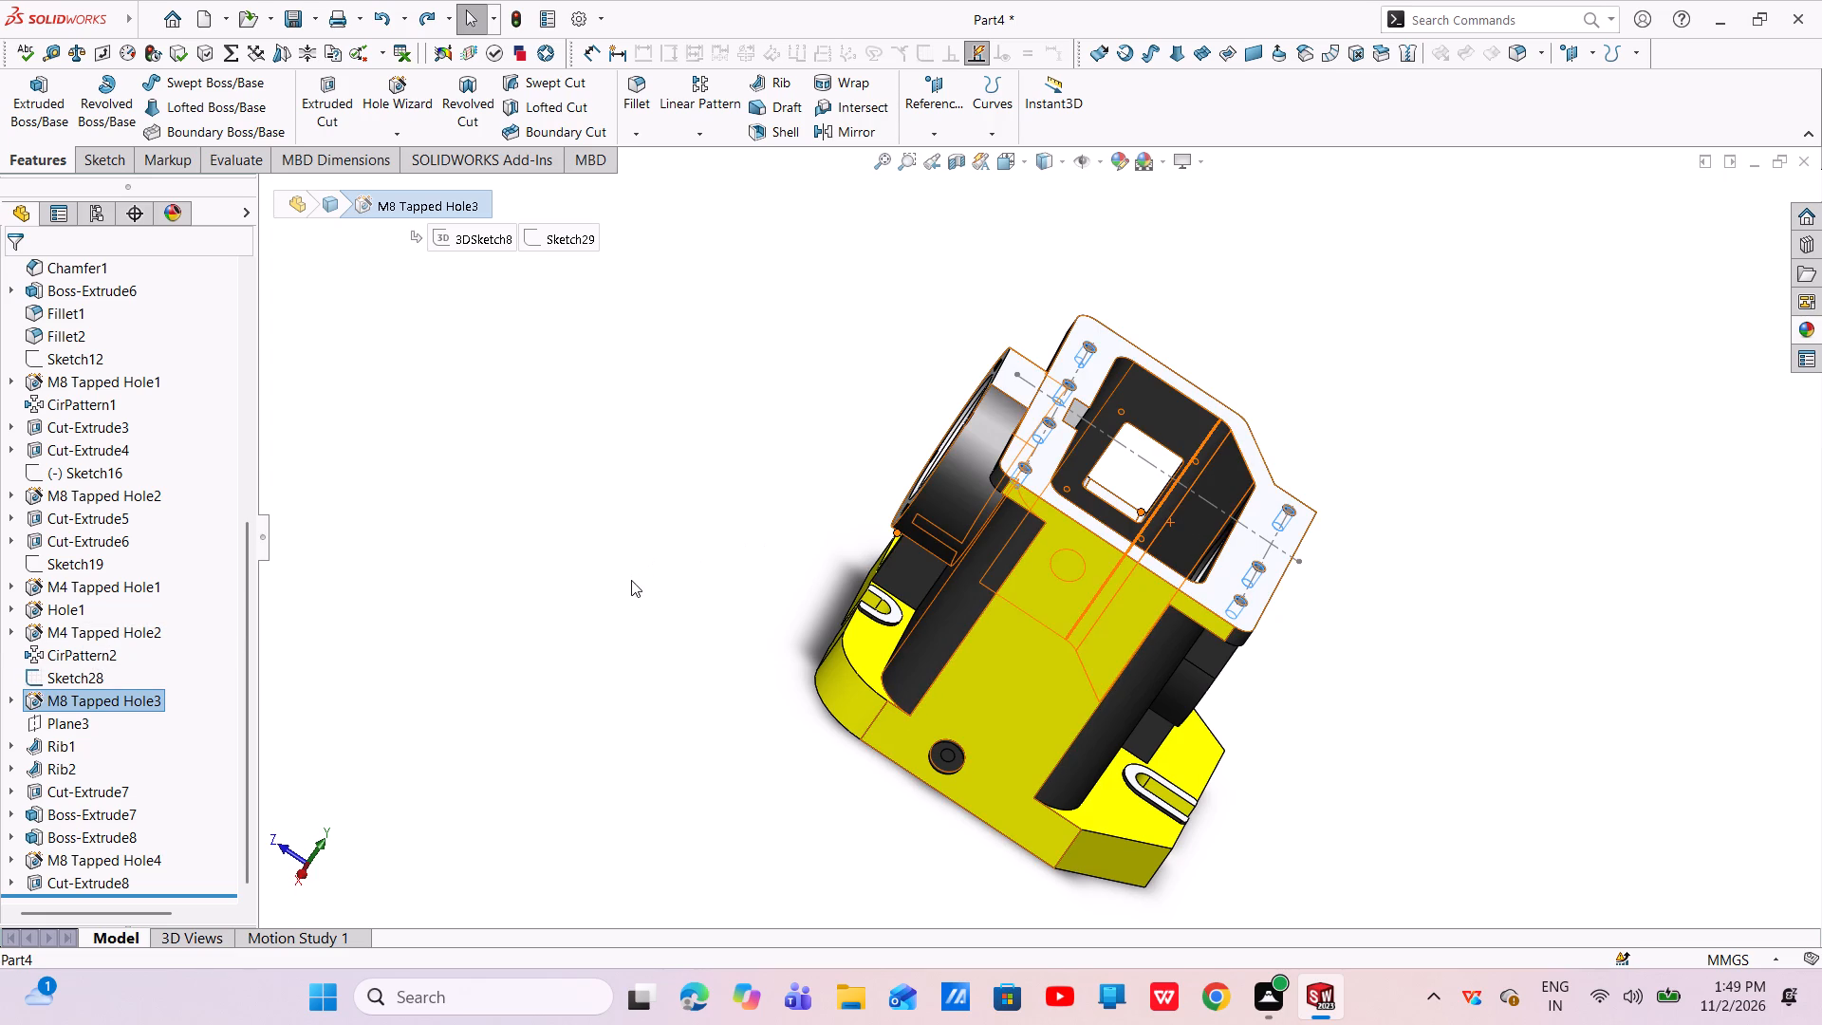
scroll(581, 565, "up", 3)
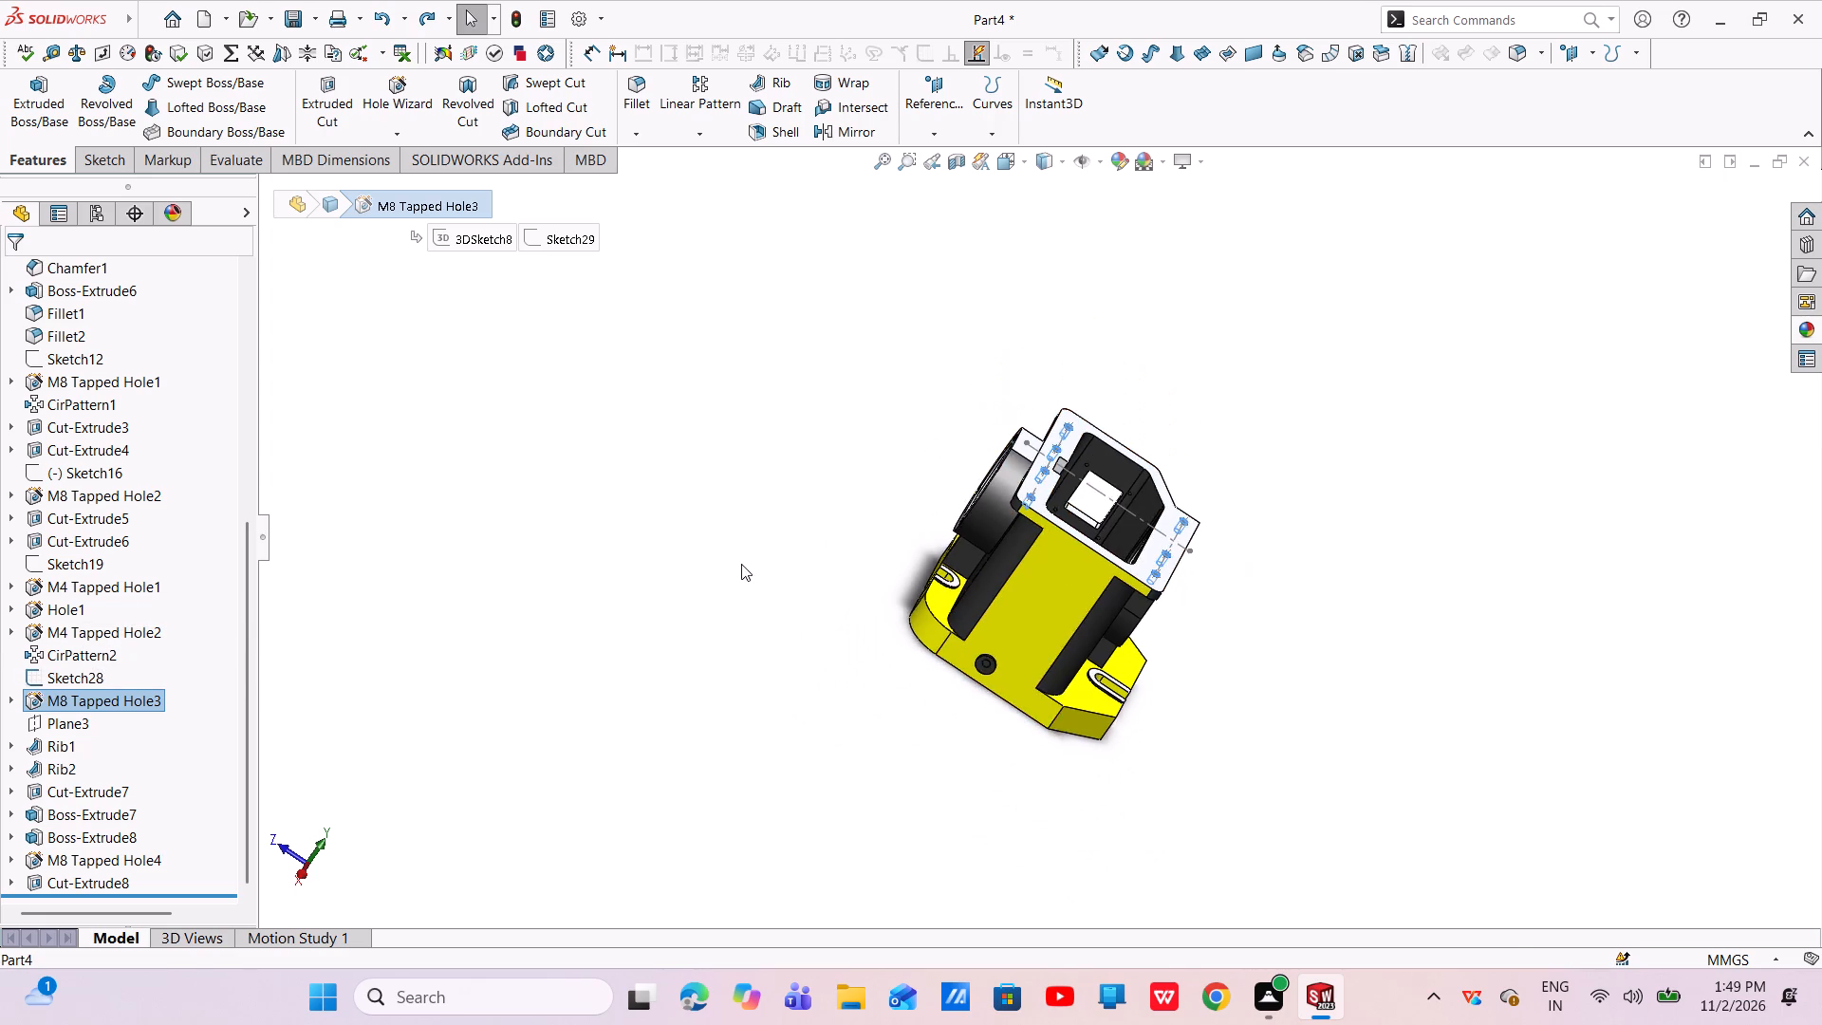
middle_click_drag(741, 564, 637, 664)
scroll(1163, 547, "down", 4)
left_click(1391, 570)
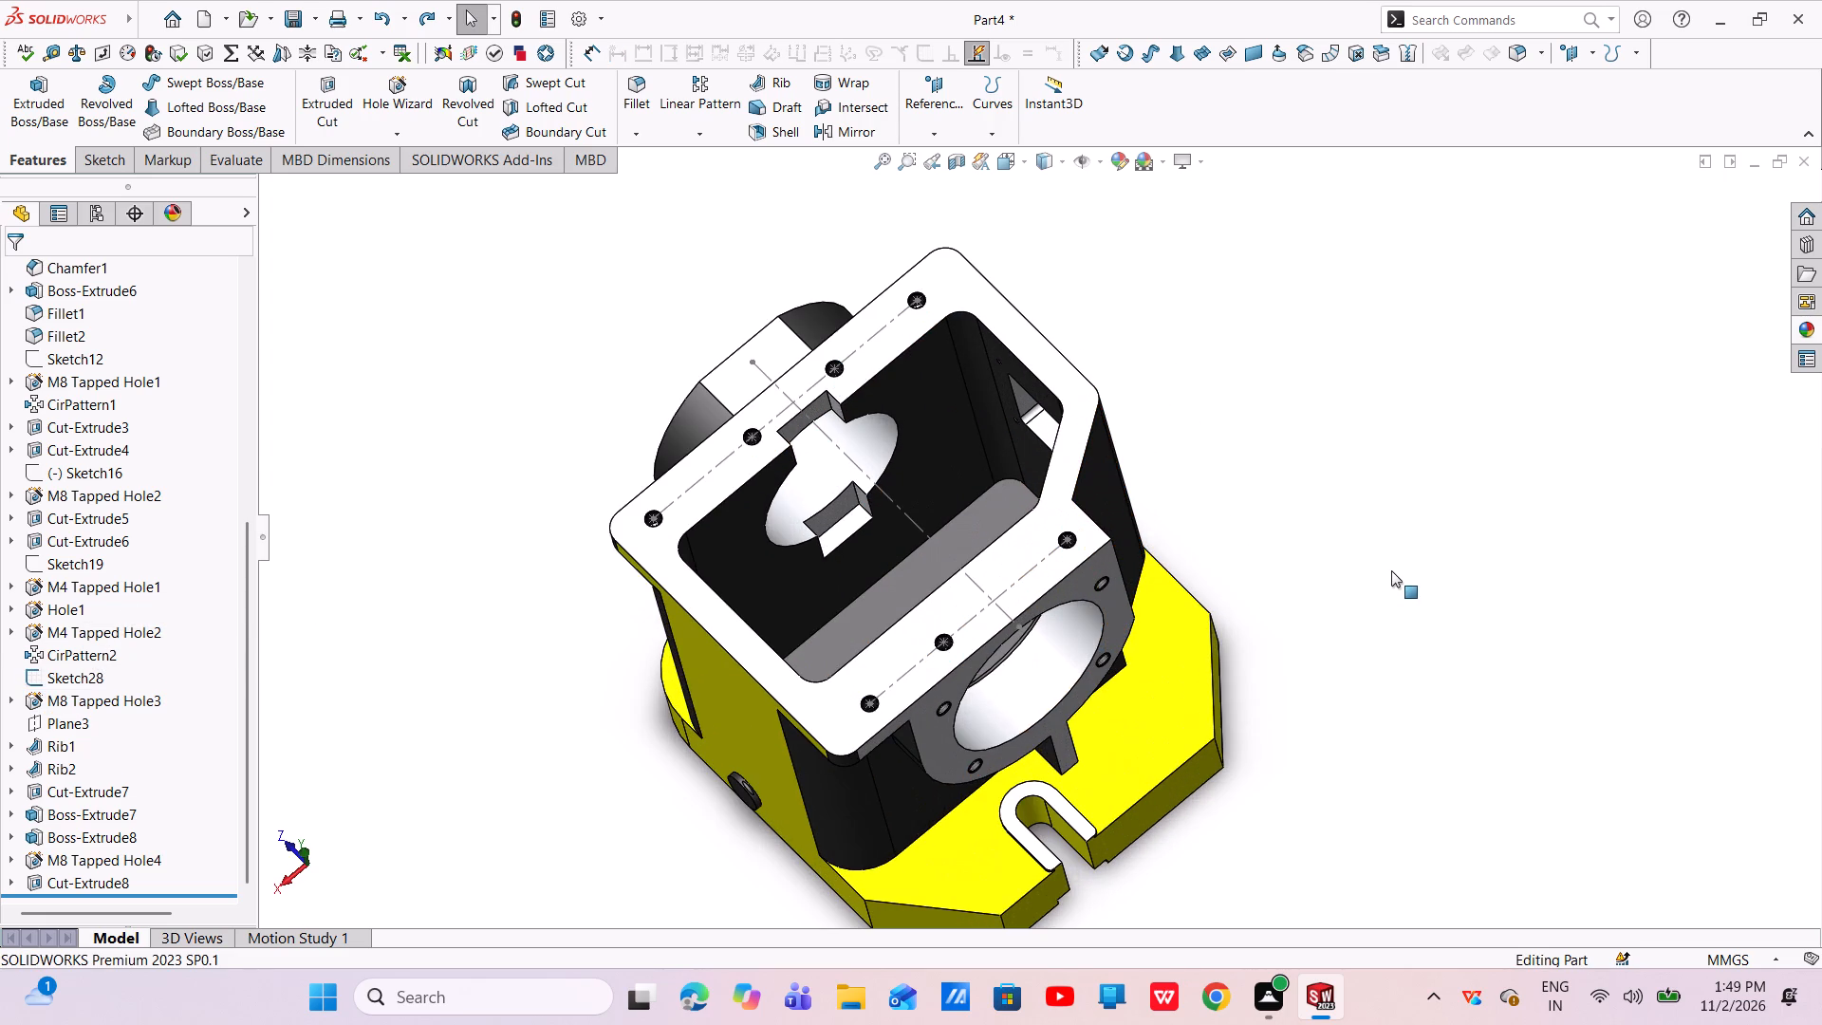
scroll(1354, 545, "up", 1)
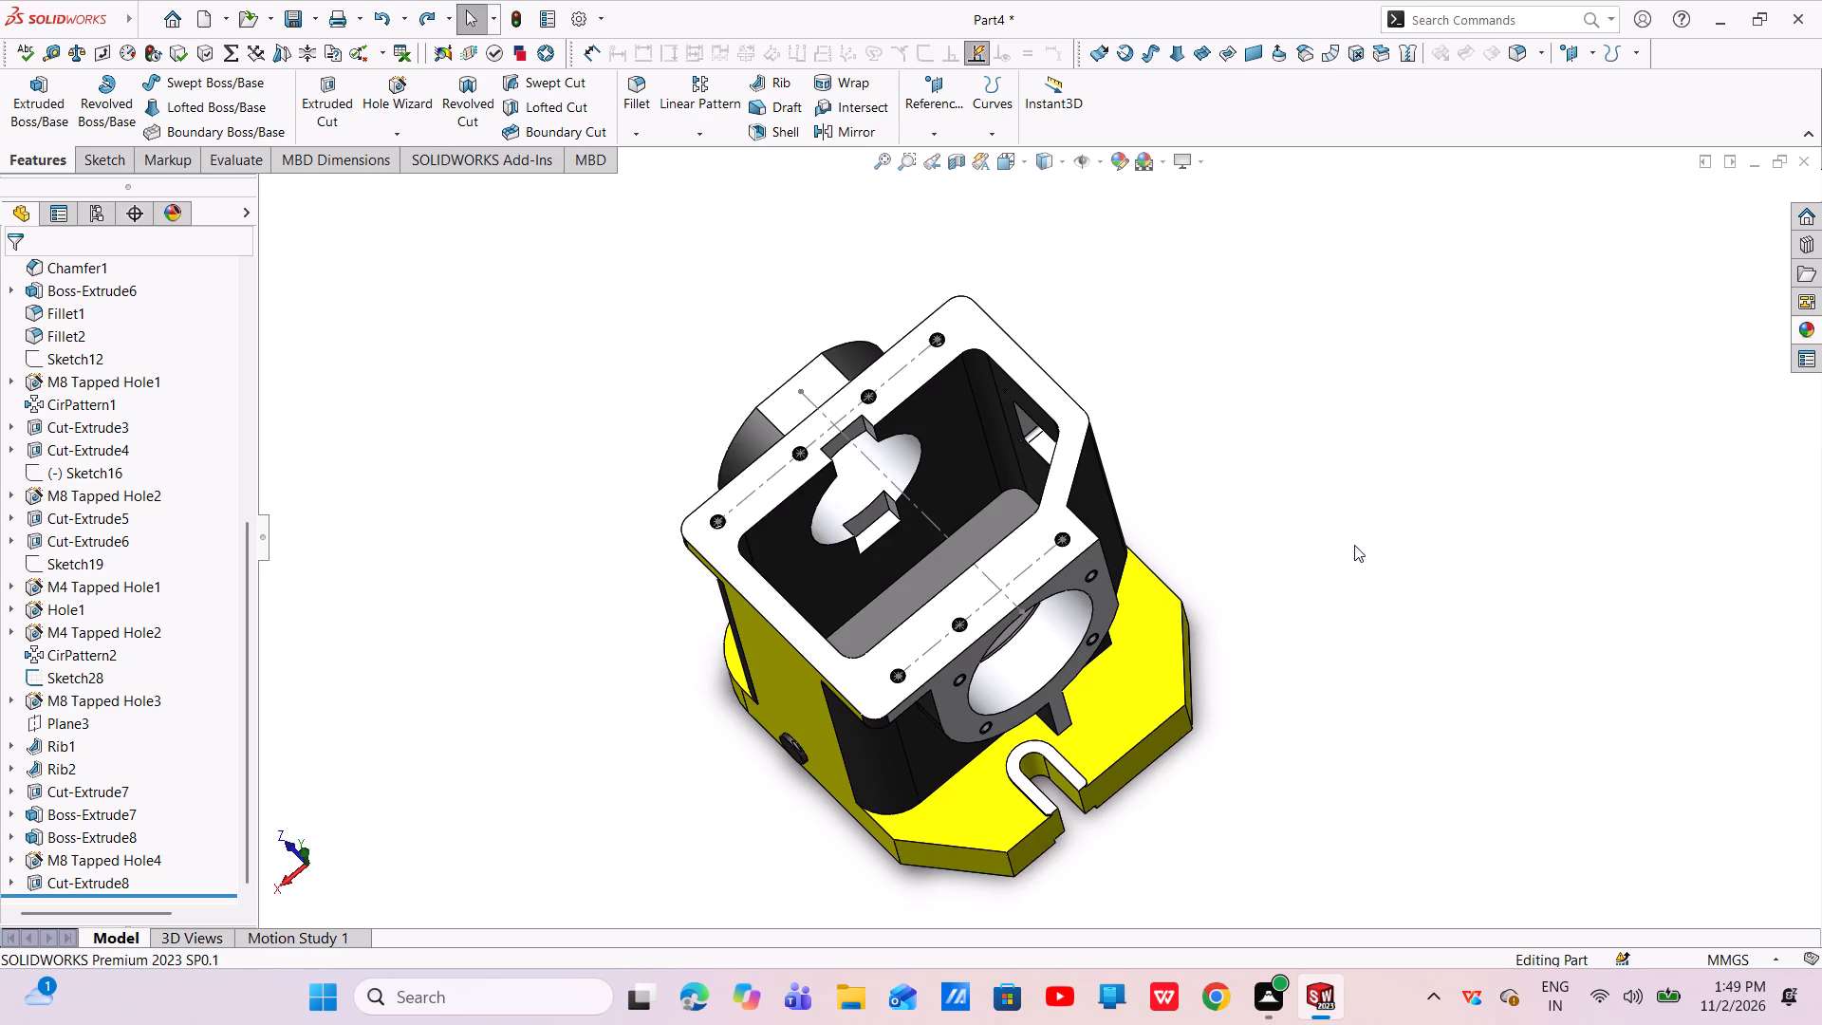
scroll(1326, 594, "up", 1)
middle_click_drag(1326, 594, 1371, 704)
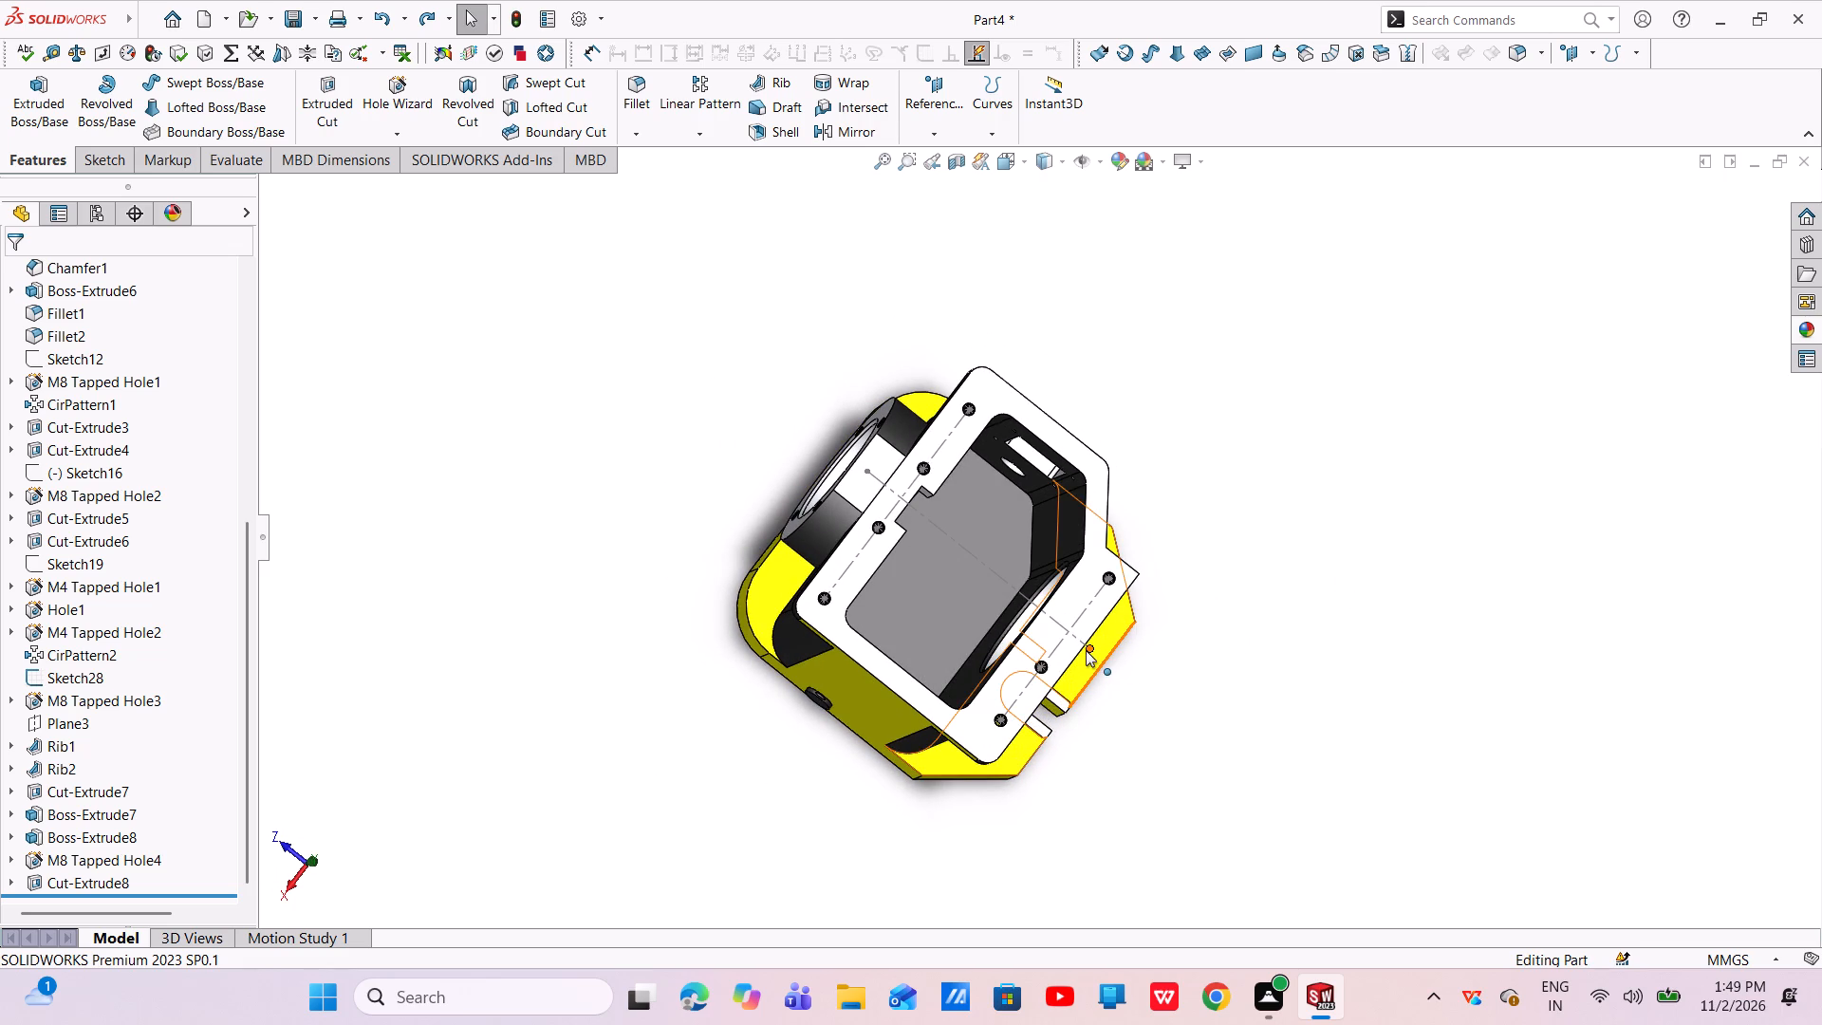
scroll(114, 719, "down", 6)
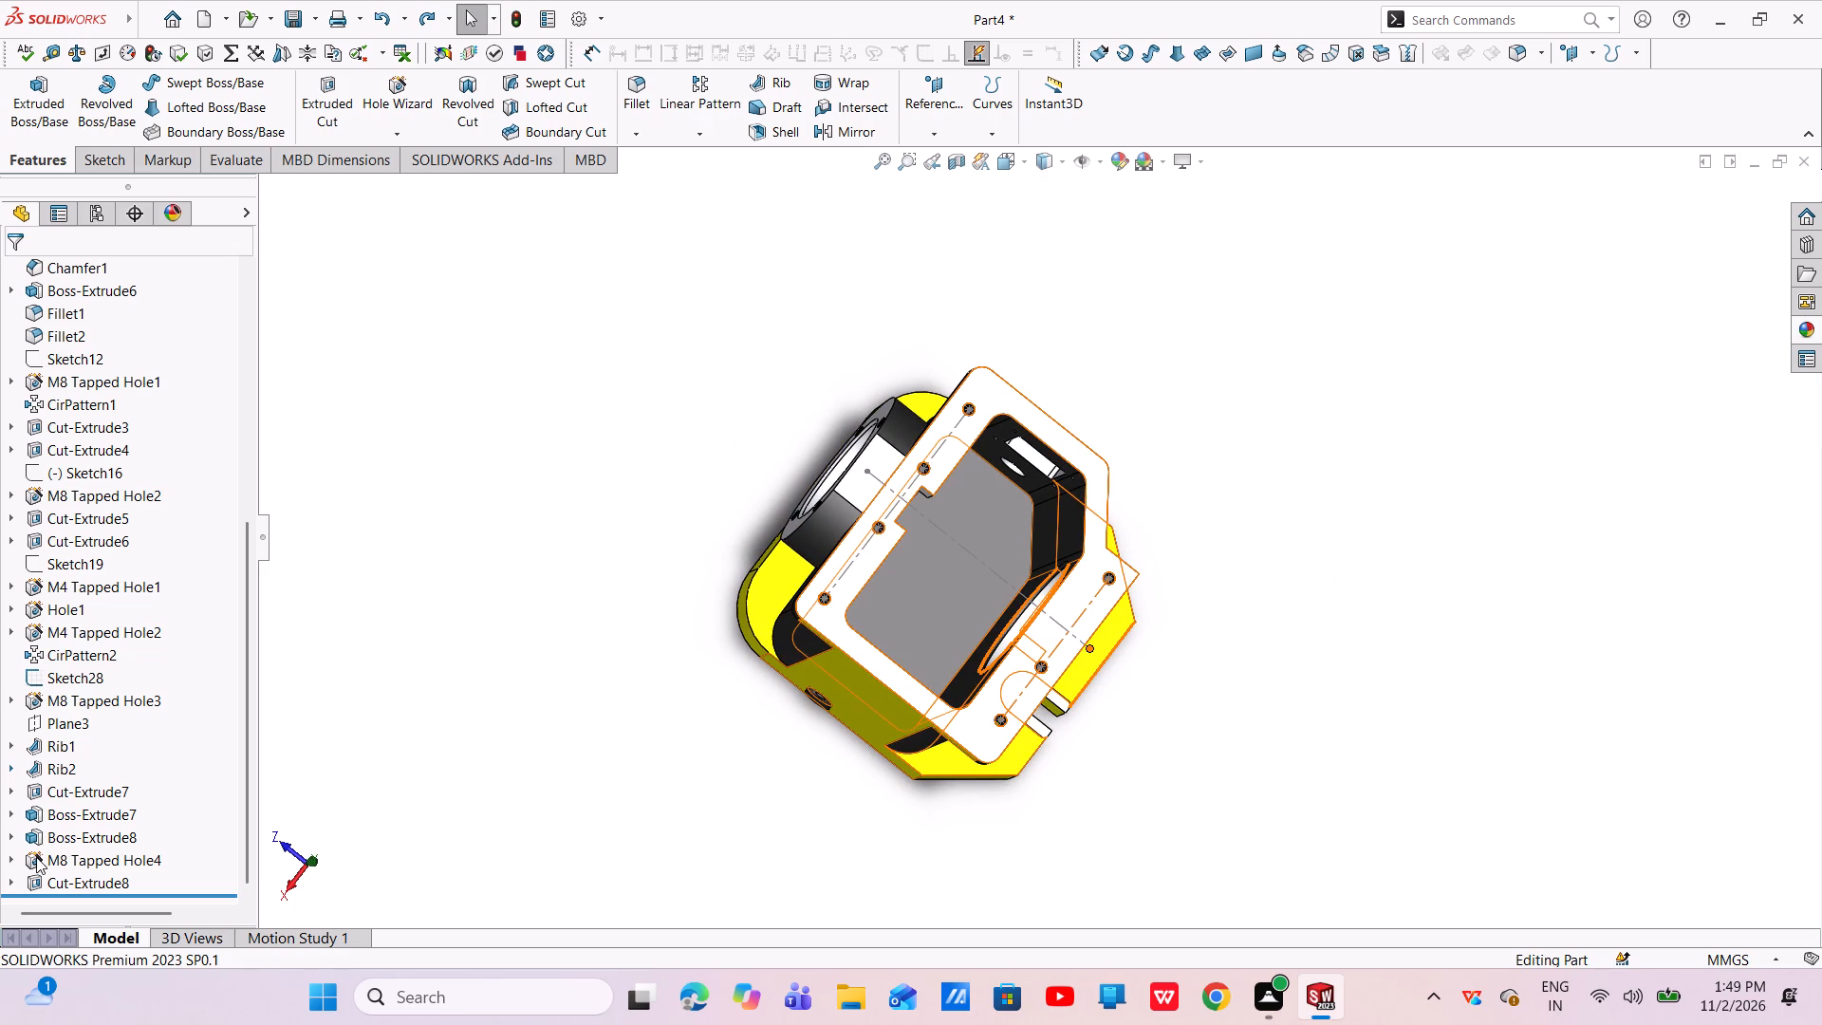
scroll(119, 606, "up", 1)
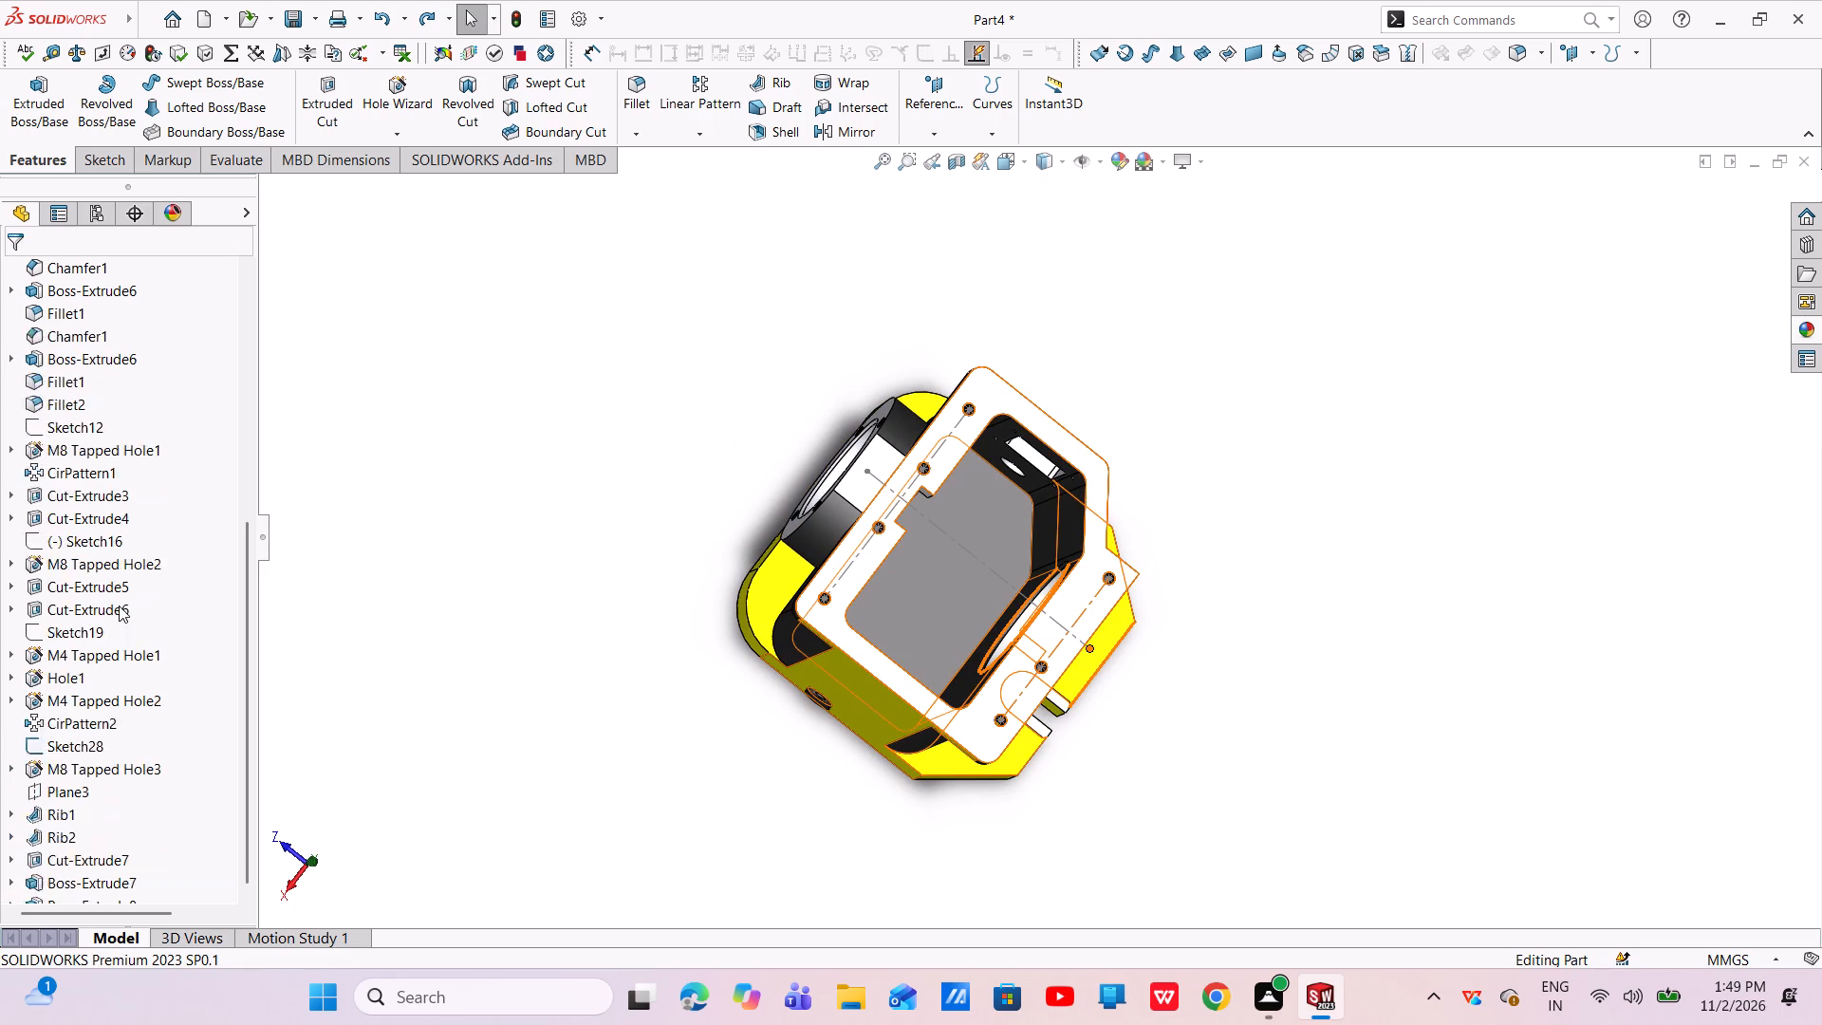
scroll(119, 606, "up", 6)
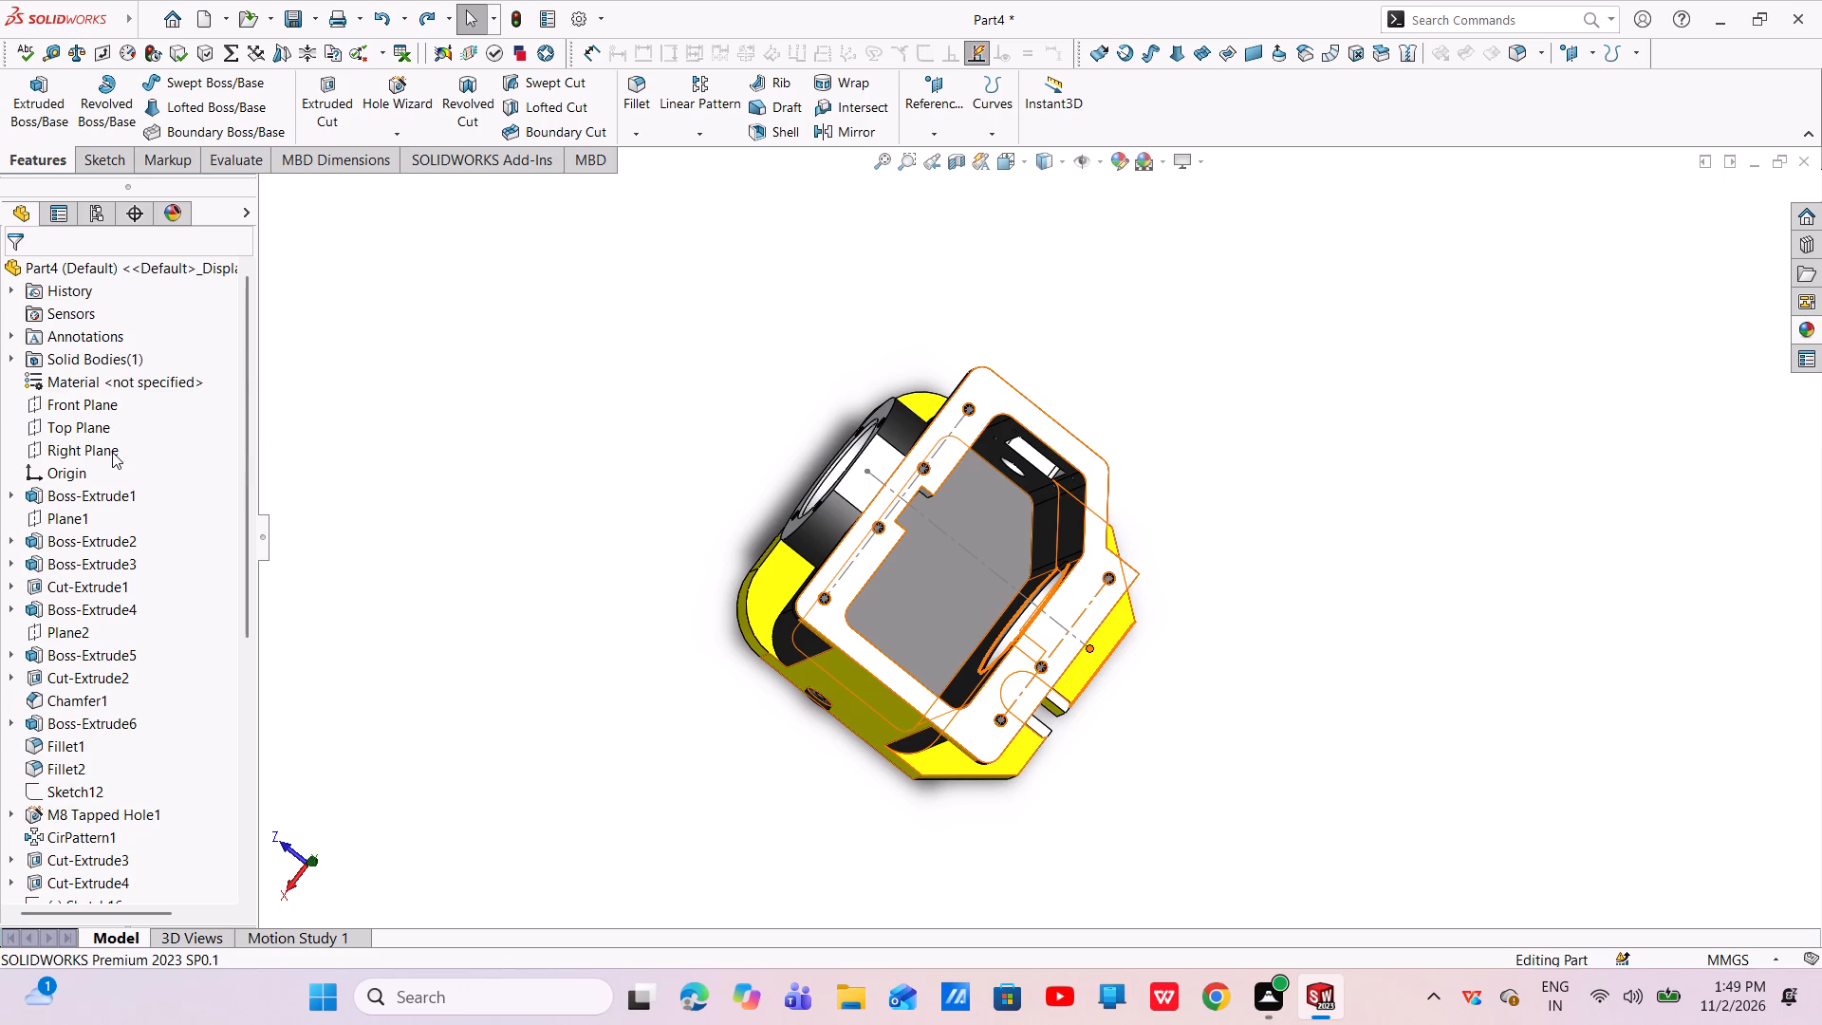
scroll(112, 452, "down", 7)
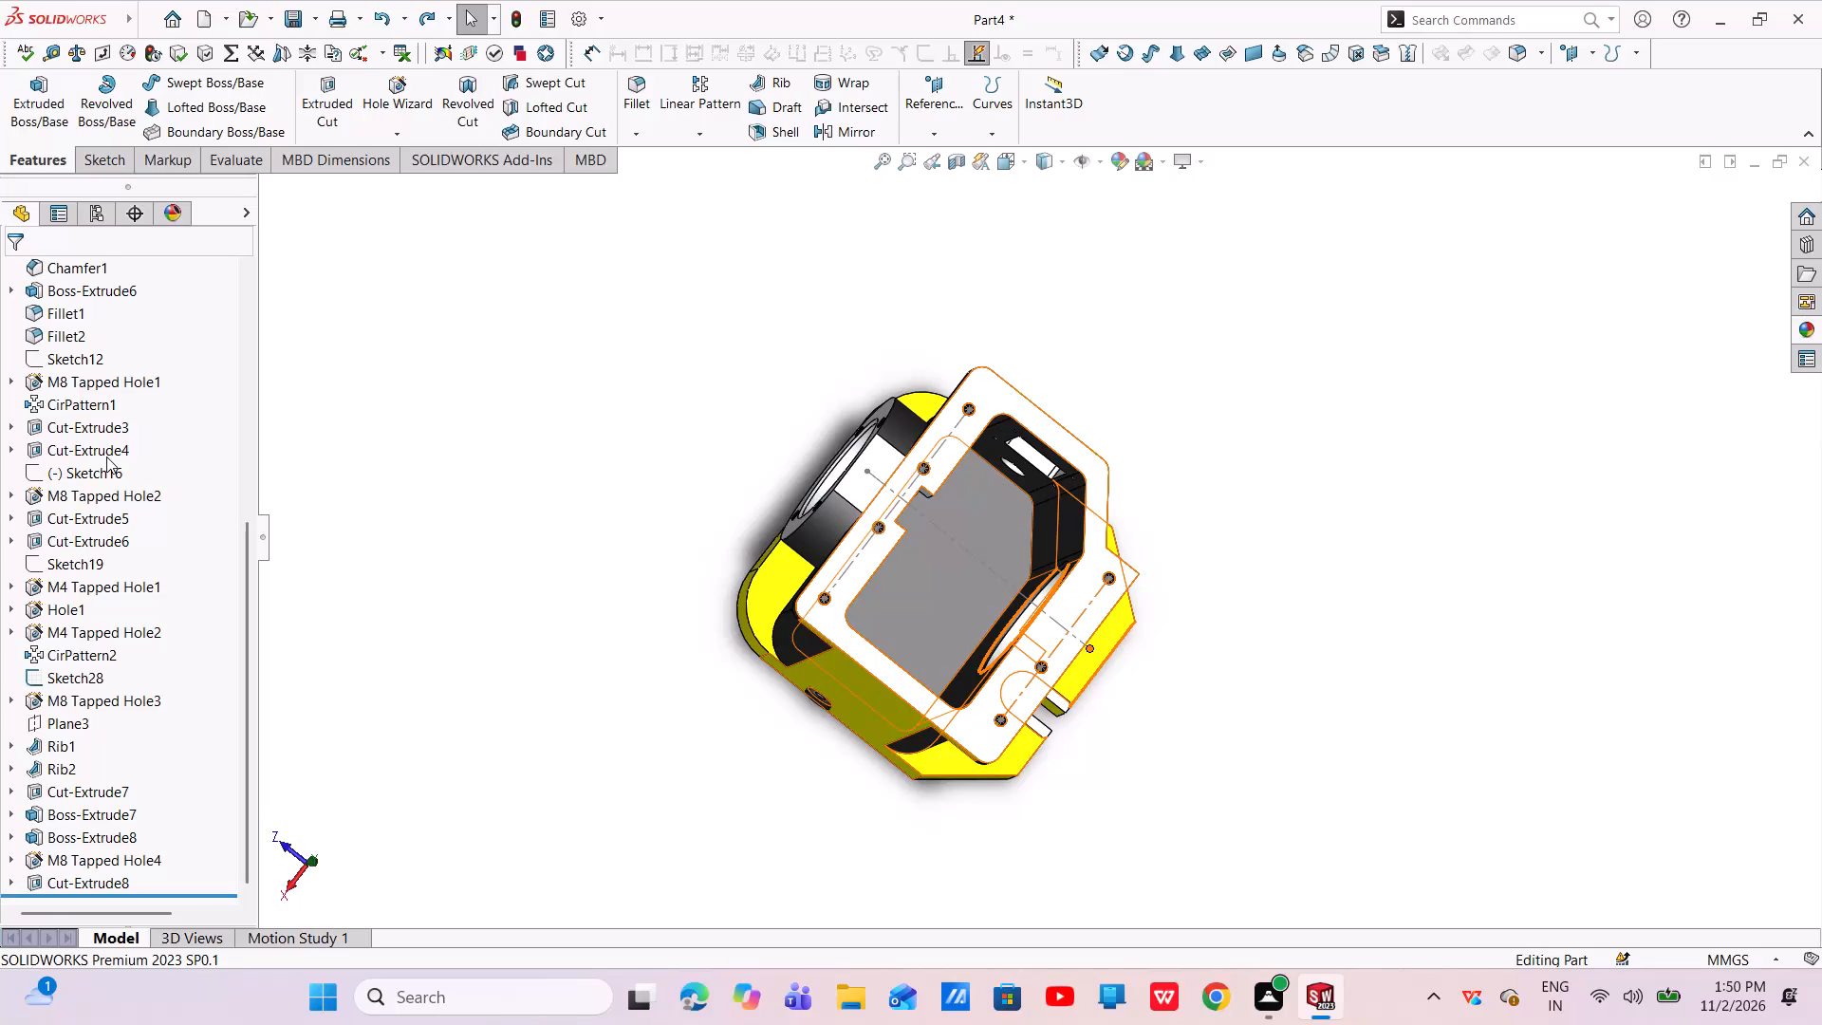
Hide the centreline sketch Sketch28 on the top flange.
scroll(1009, 567, "down", 4)
left_click(953, 540)
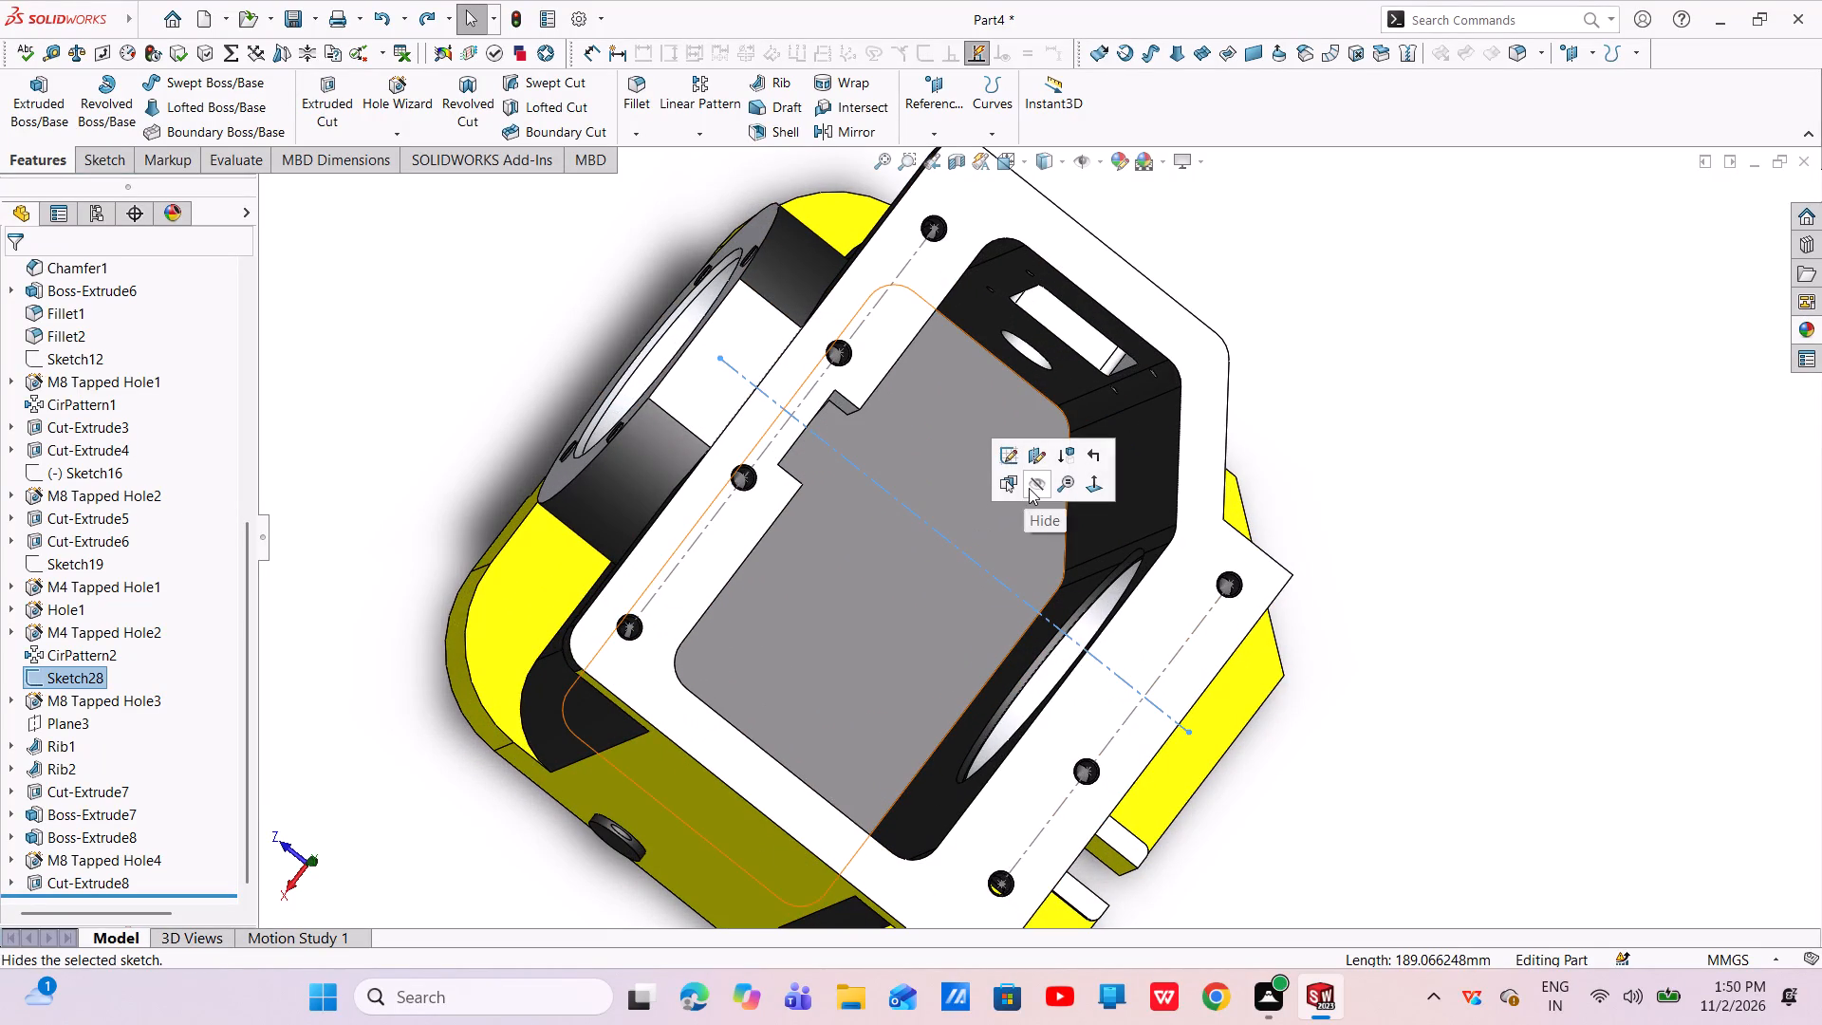
left_click(1031, 486)
Examine the housing from all sides, including the bores, the webs, the base underside and the open base slots.
scroll(902, 572, "up", 3)
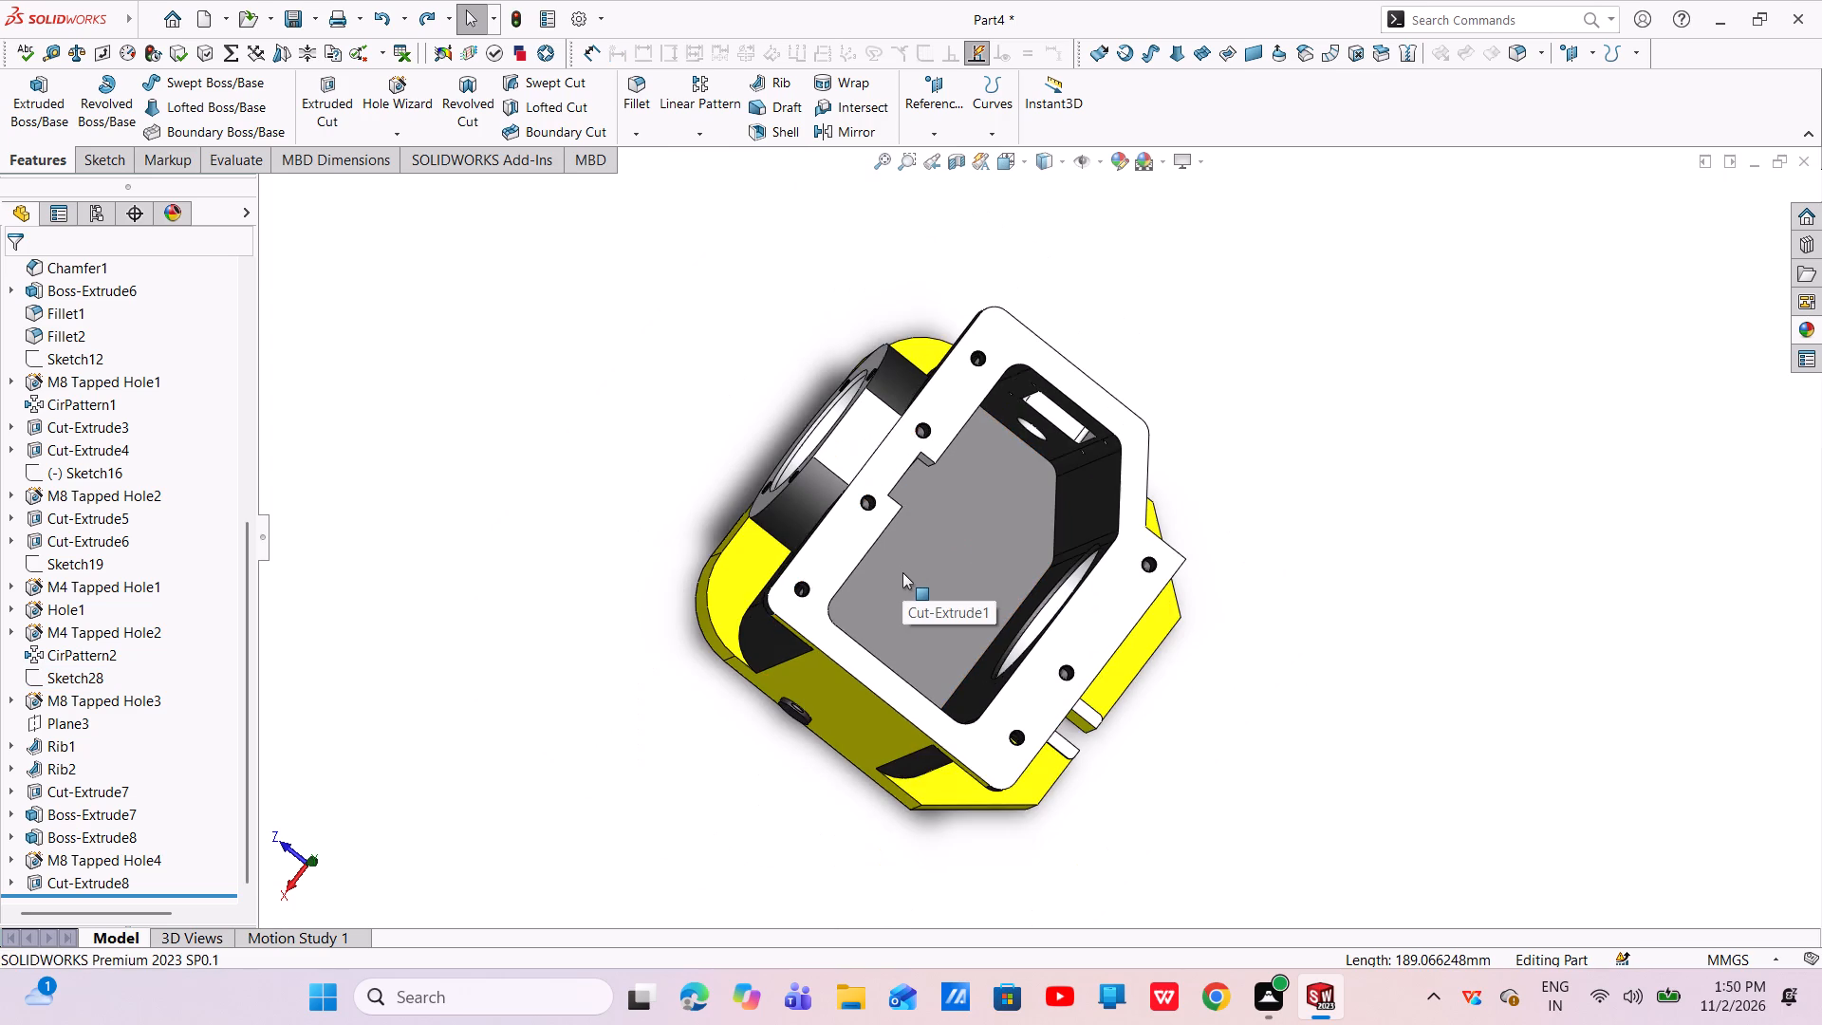
middle_click_drag(902, 574, 896, 492)
middle_click_drag(1101, 653, 1282, 564)
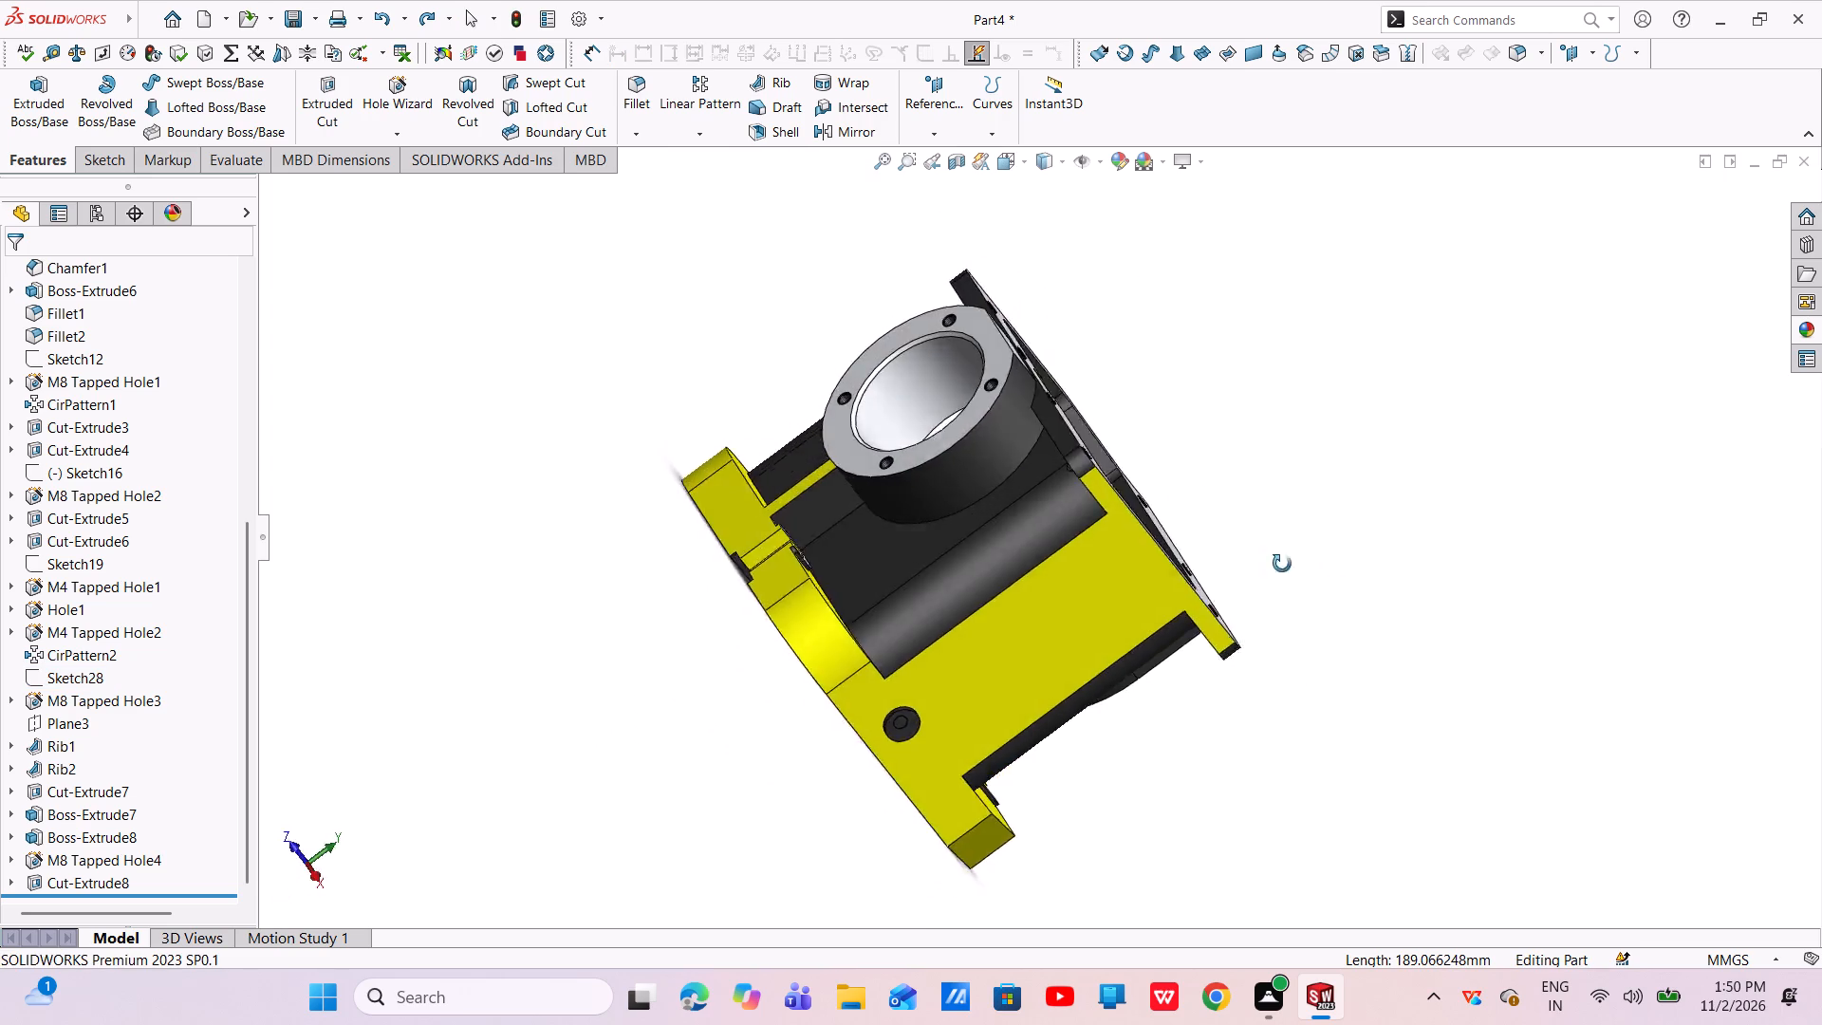
middle_click_drag(1282, 564, 917, 751)
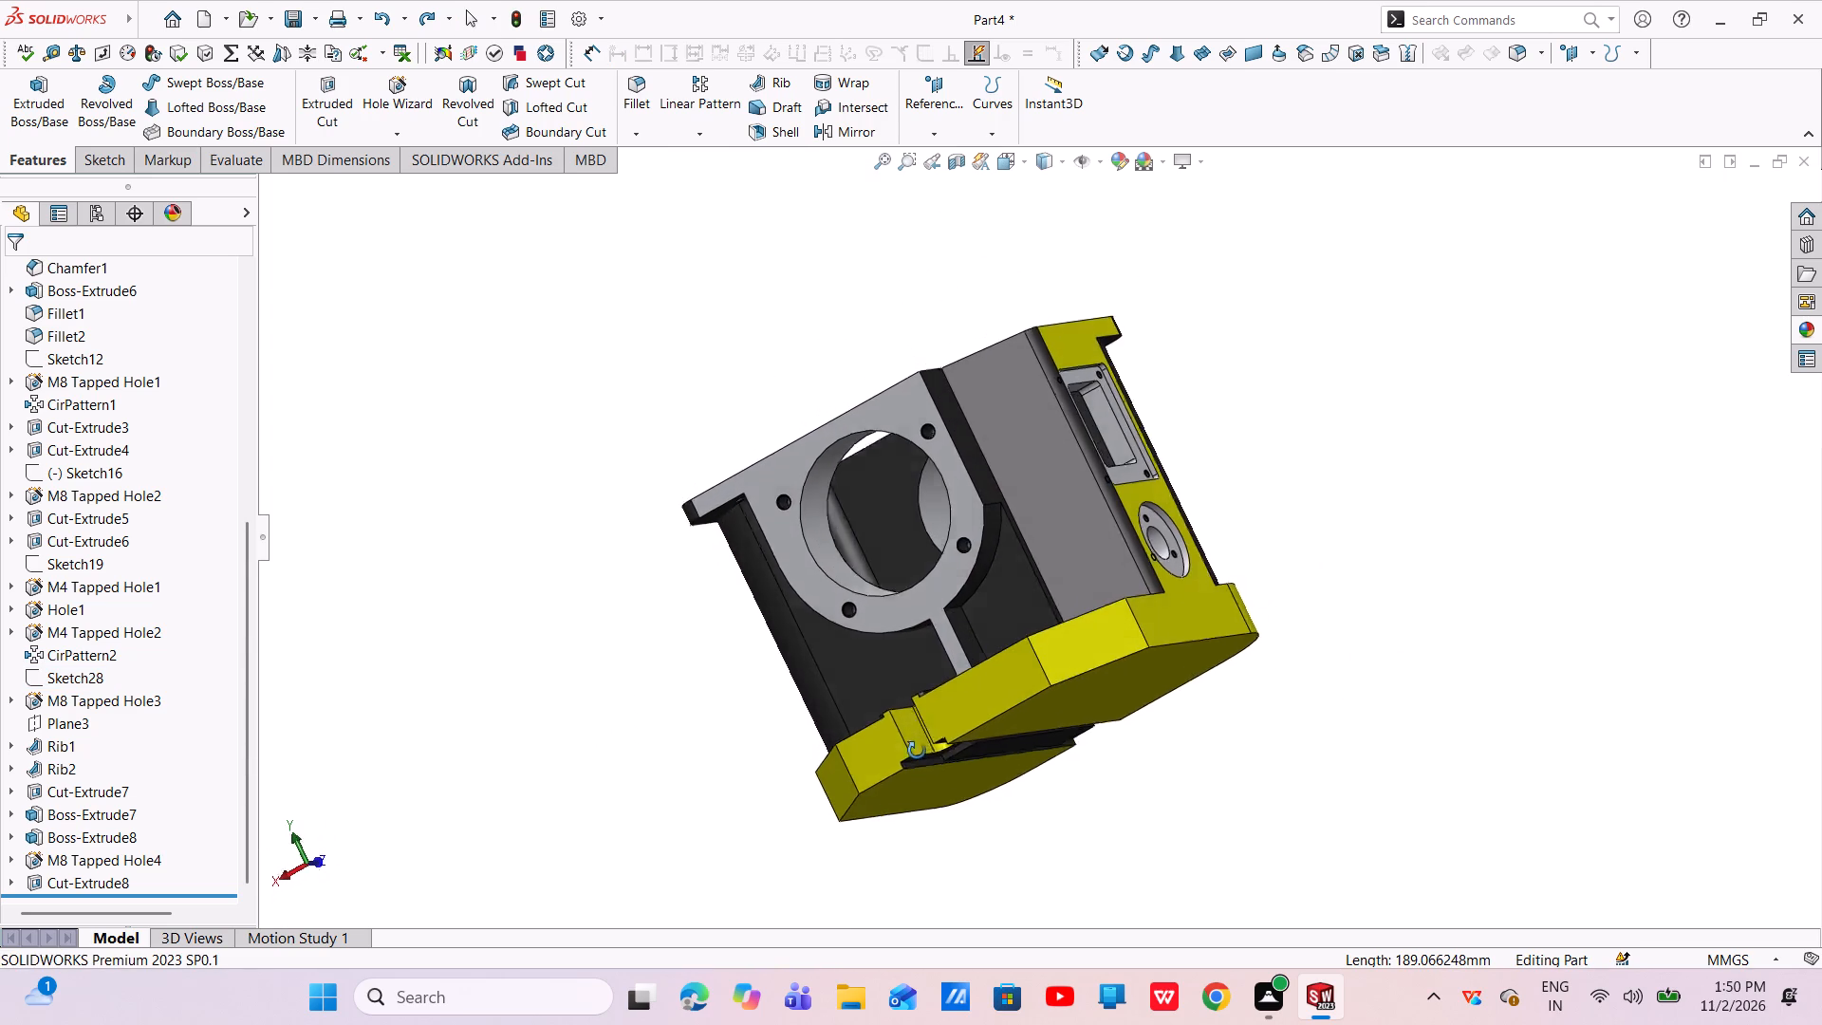
middle_click_drag(917, 751, 915, 761)
scroll(918, 748, "down", 5)
scroll(976, 743, "up", 4)
middle_click_drag(994, 720, 1055, 808)
scroll(1210, 726, "down", 5)
scroll(1210, 726, "up", 3)
middle_click_drag(1197, 698, 1227, 785)
scroll(1173, 675, "down", 1)
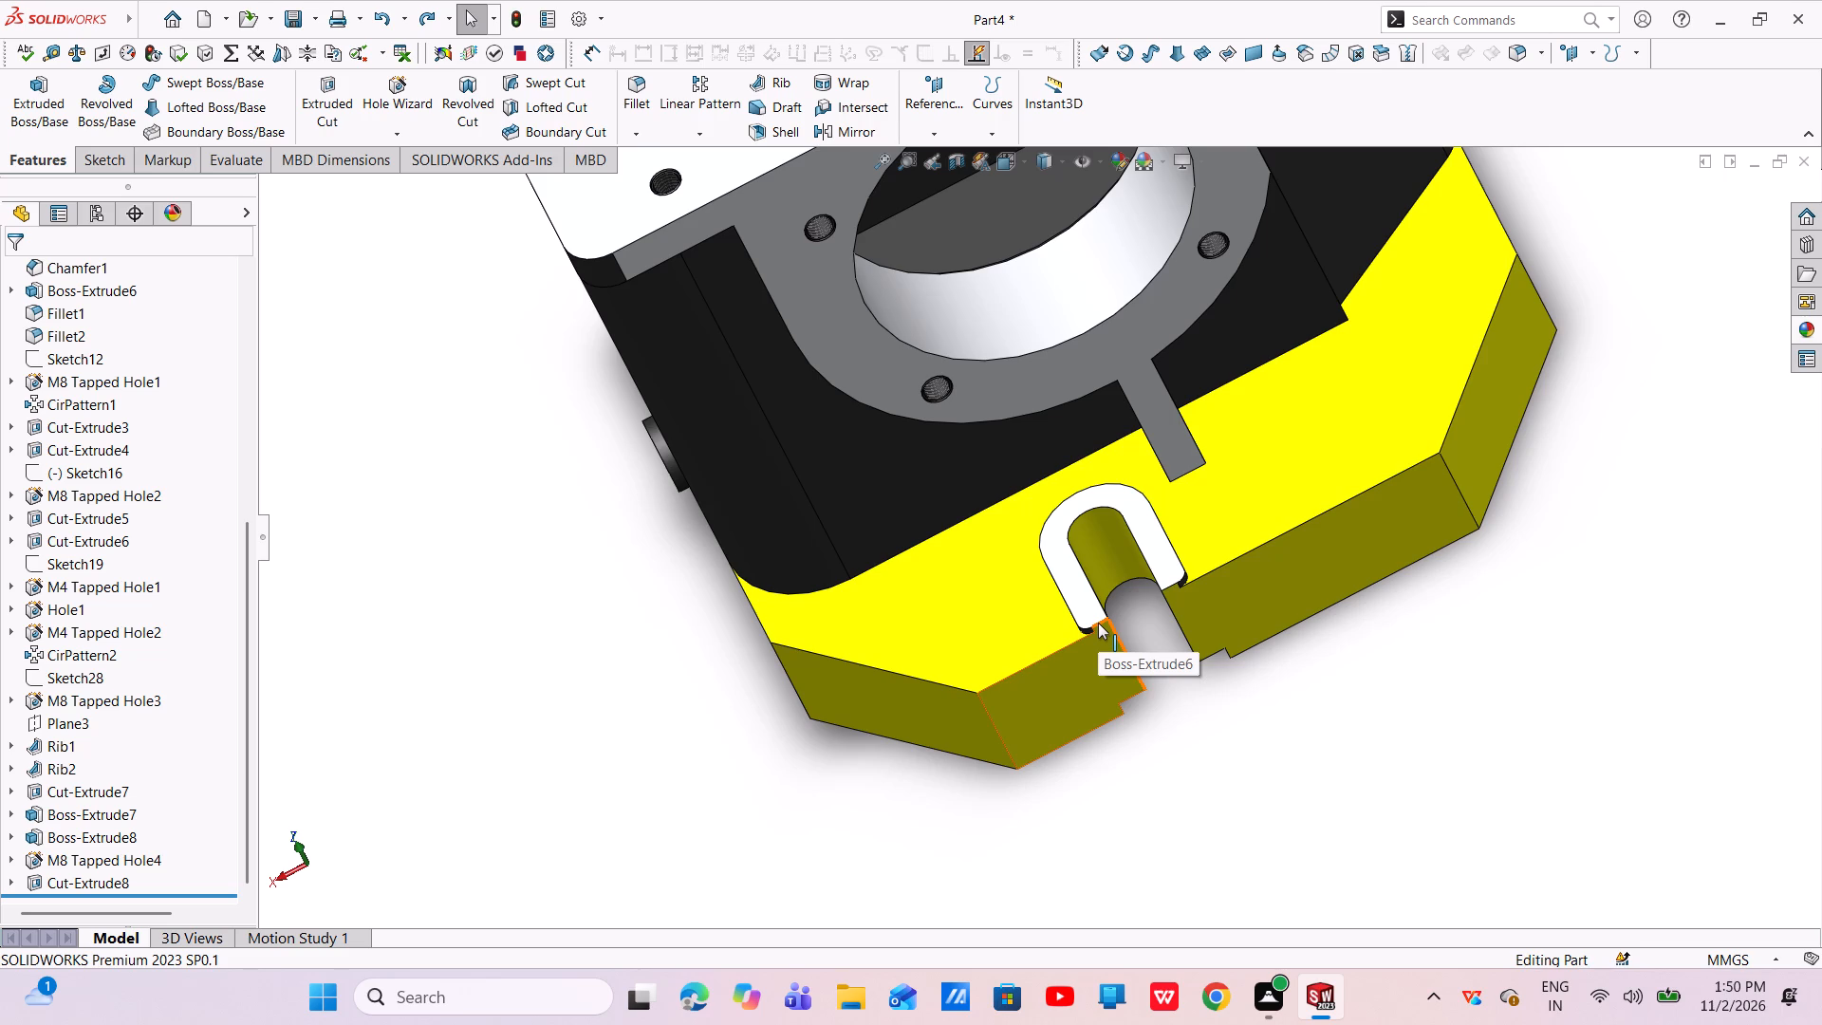
scroll(1006, 415, "down", 3)
middle_click_drag(998, 498, 1167, 406)
scroll(1090, 474, "up", 4)
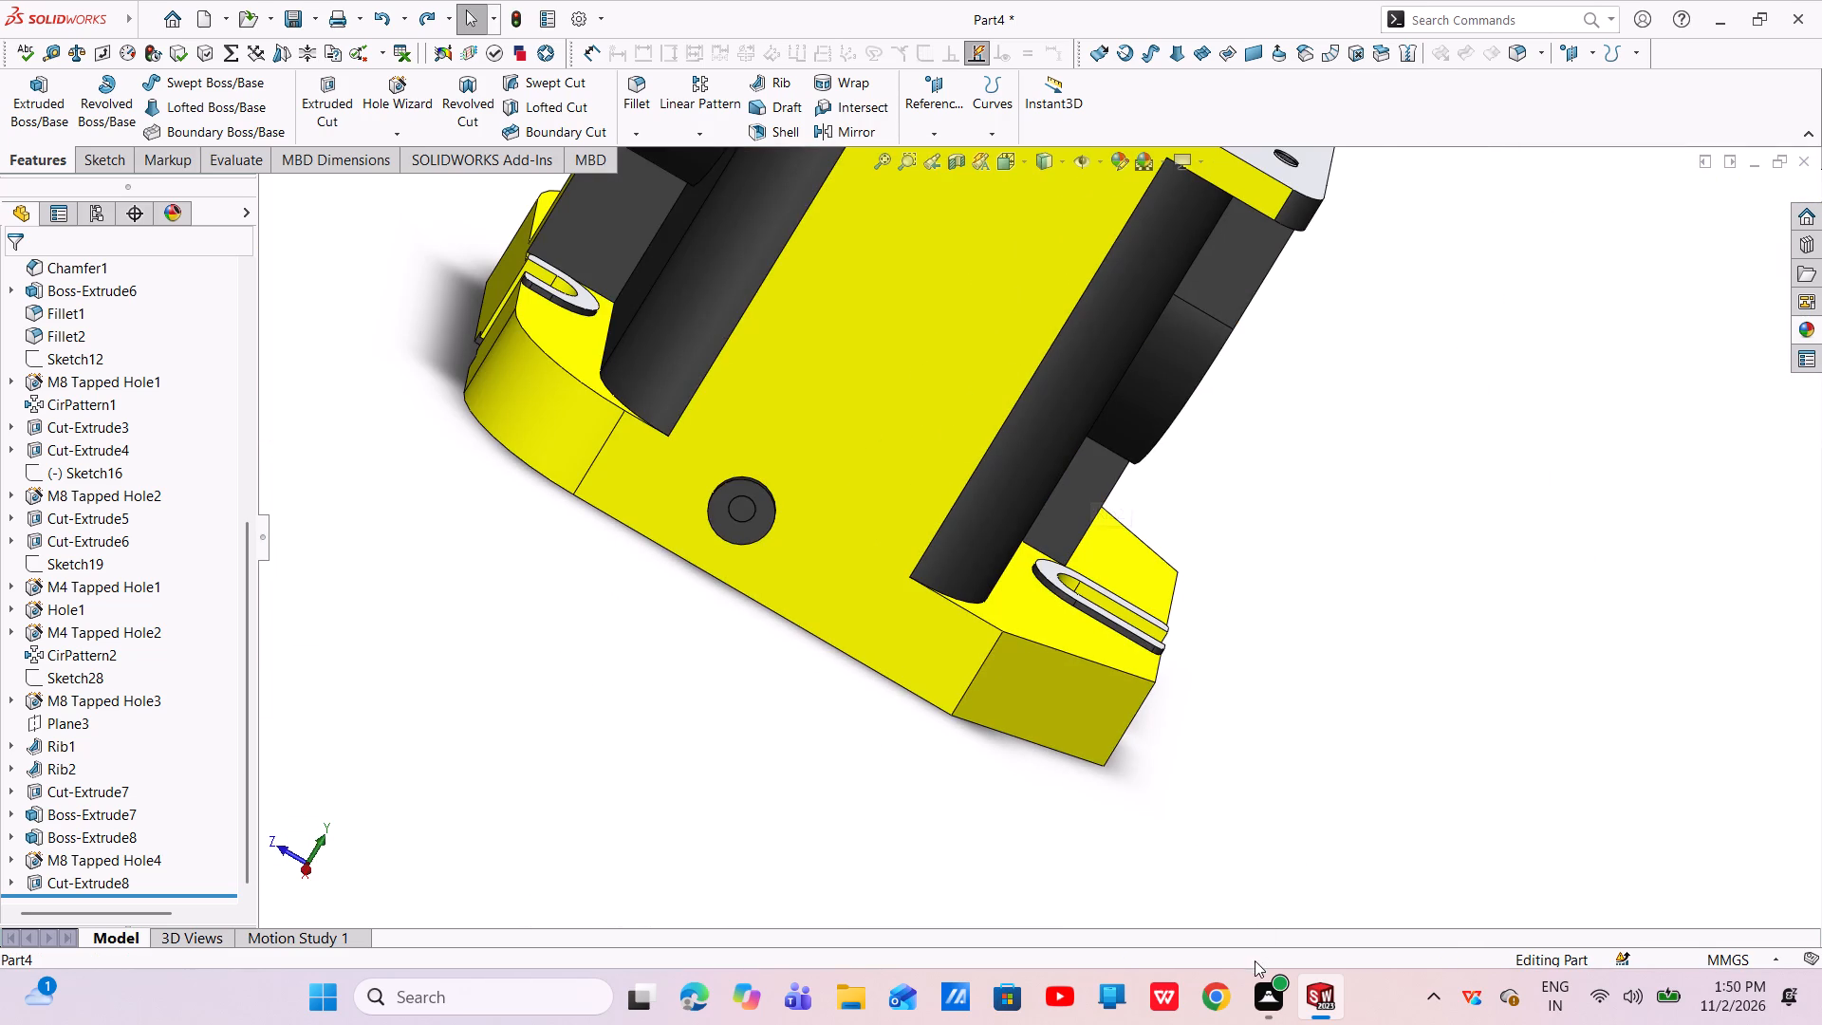
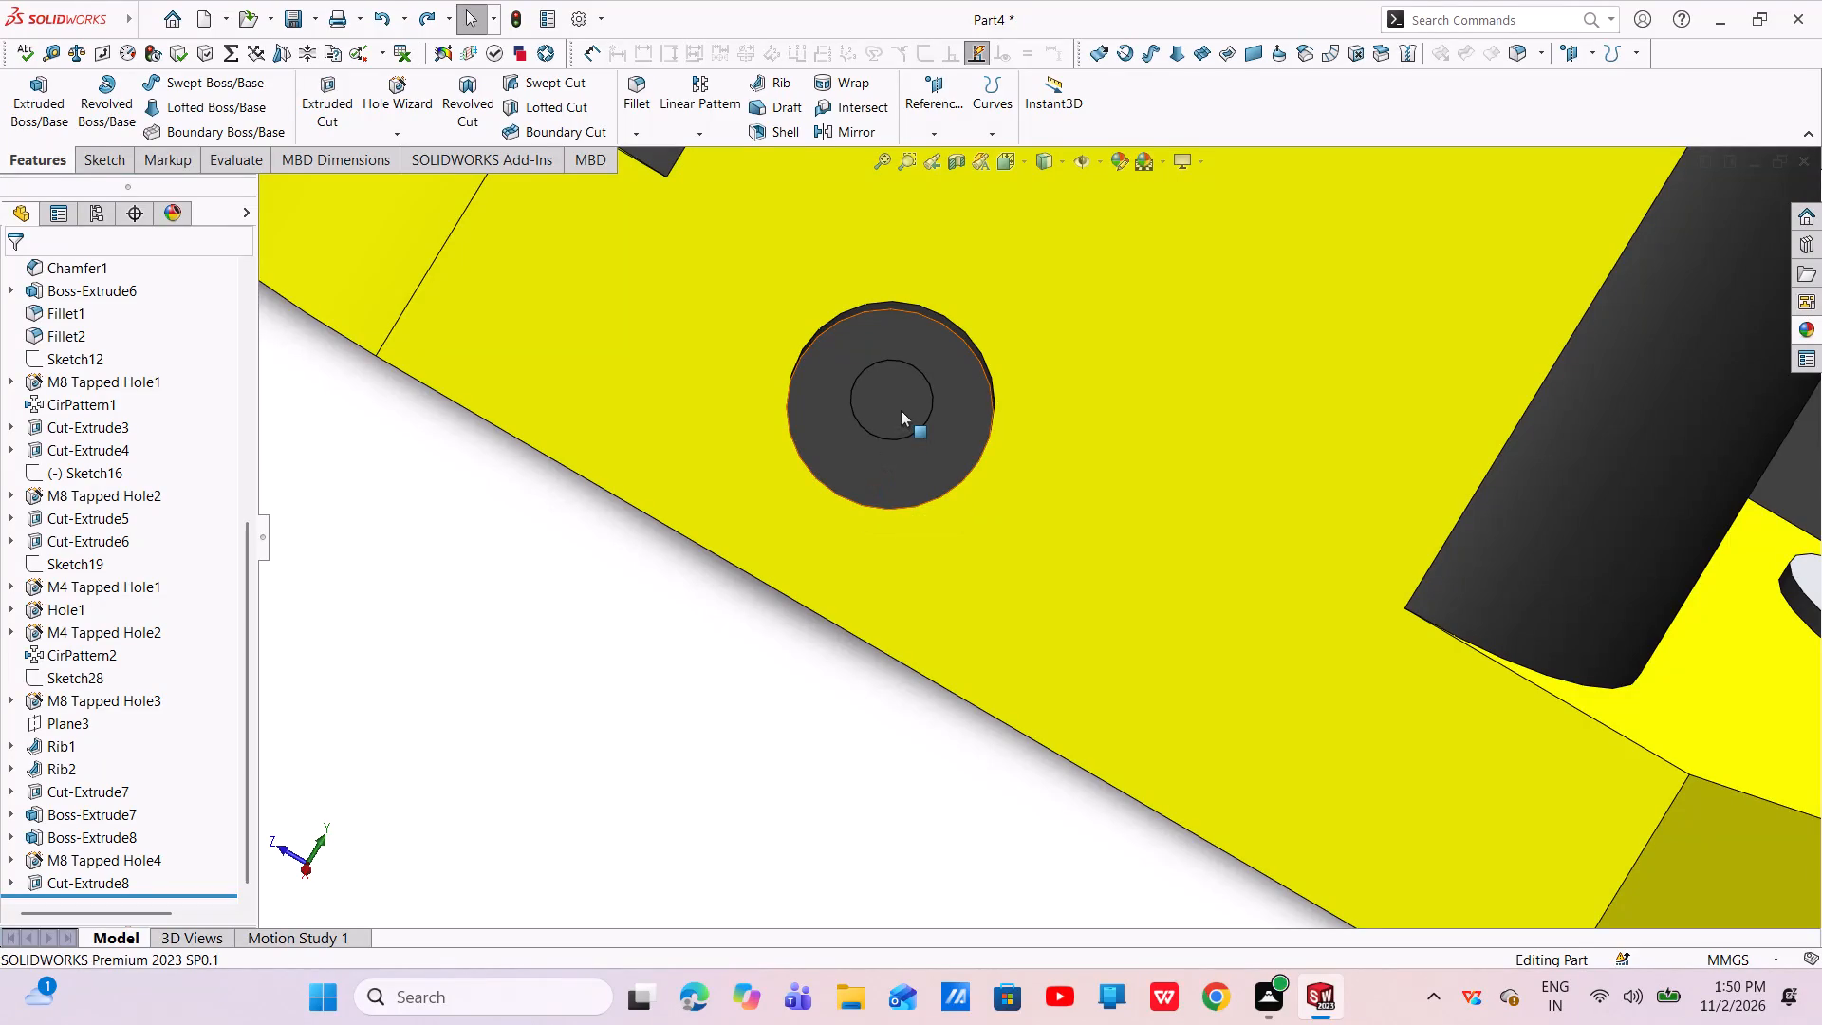
Examine the small round boss on the housing's yellow side wall, the flange's underside and the inner cavity from several angles.
middle_click_drag(887, 410, 860, 475)
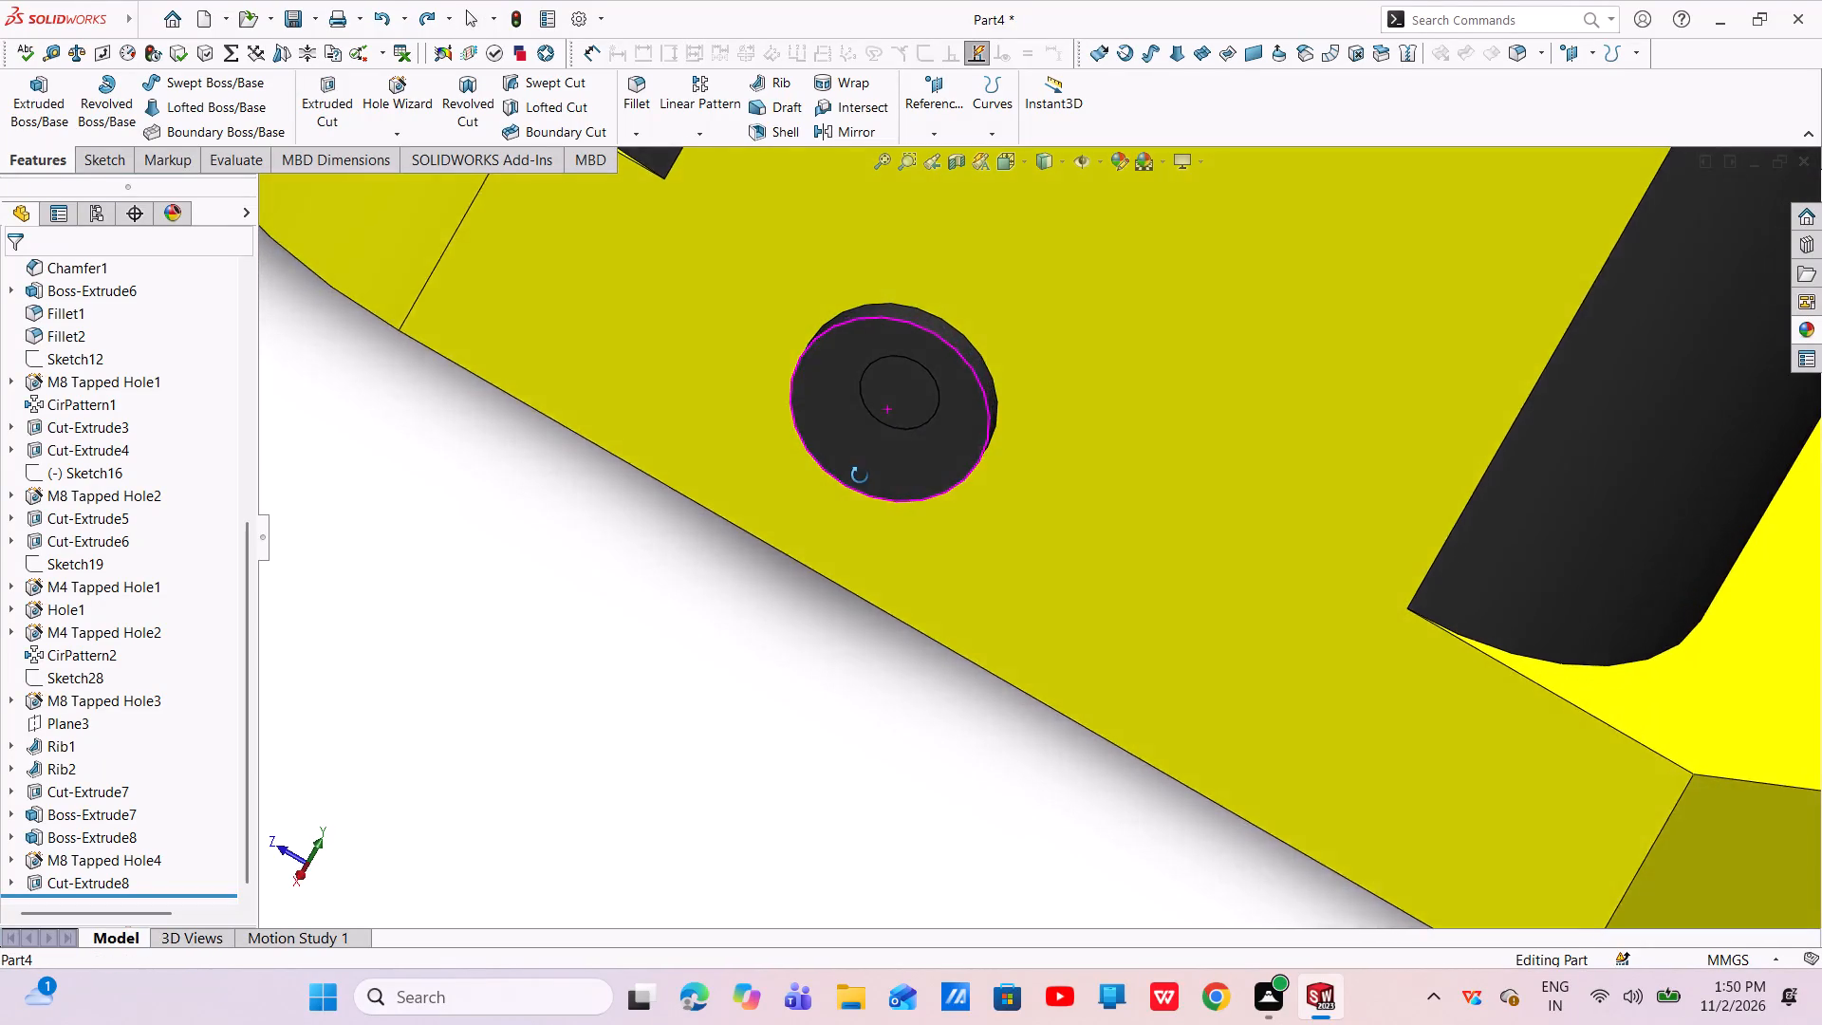
middle_click_drag(860, 475, 857, 493)
scroll(888, 416, "down", 5)
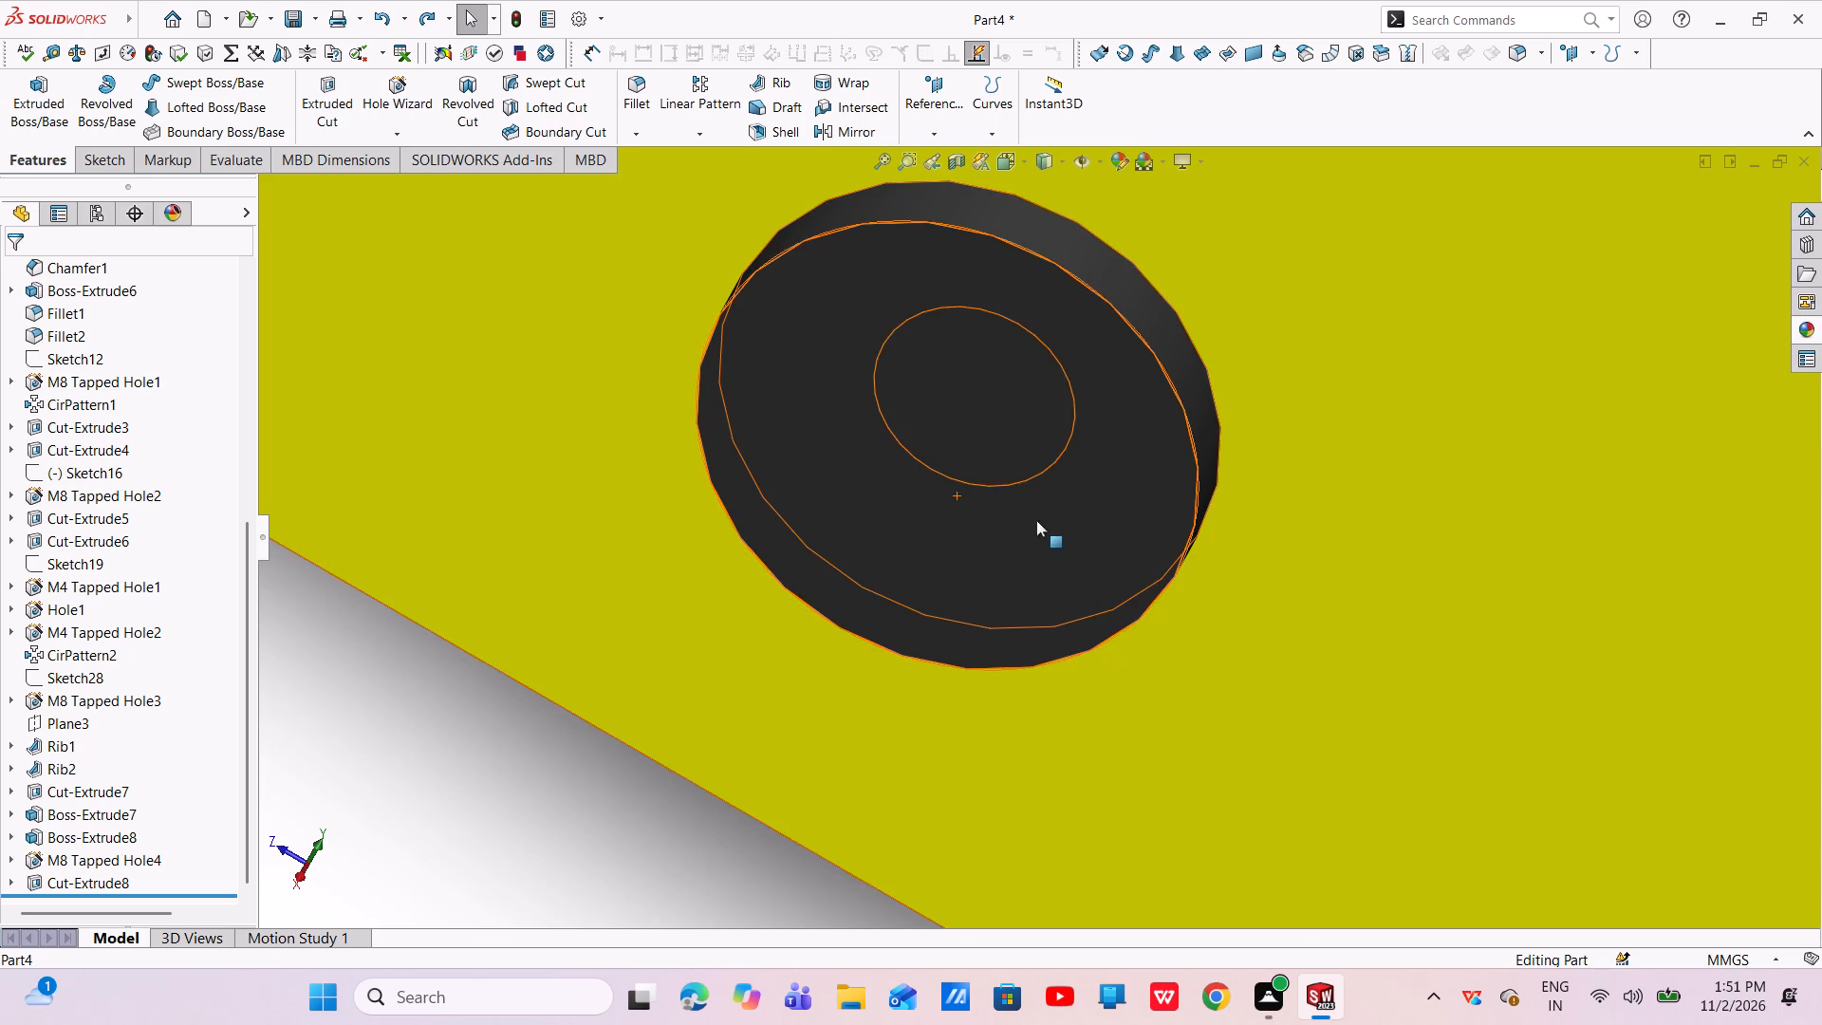
scroll(1036, 520, "up", 4)
middle_click_drag(1054, 457, 959, 533)
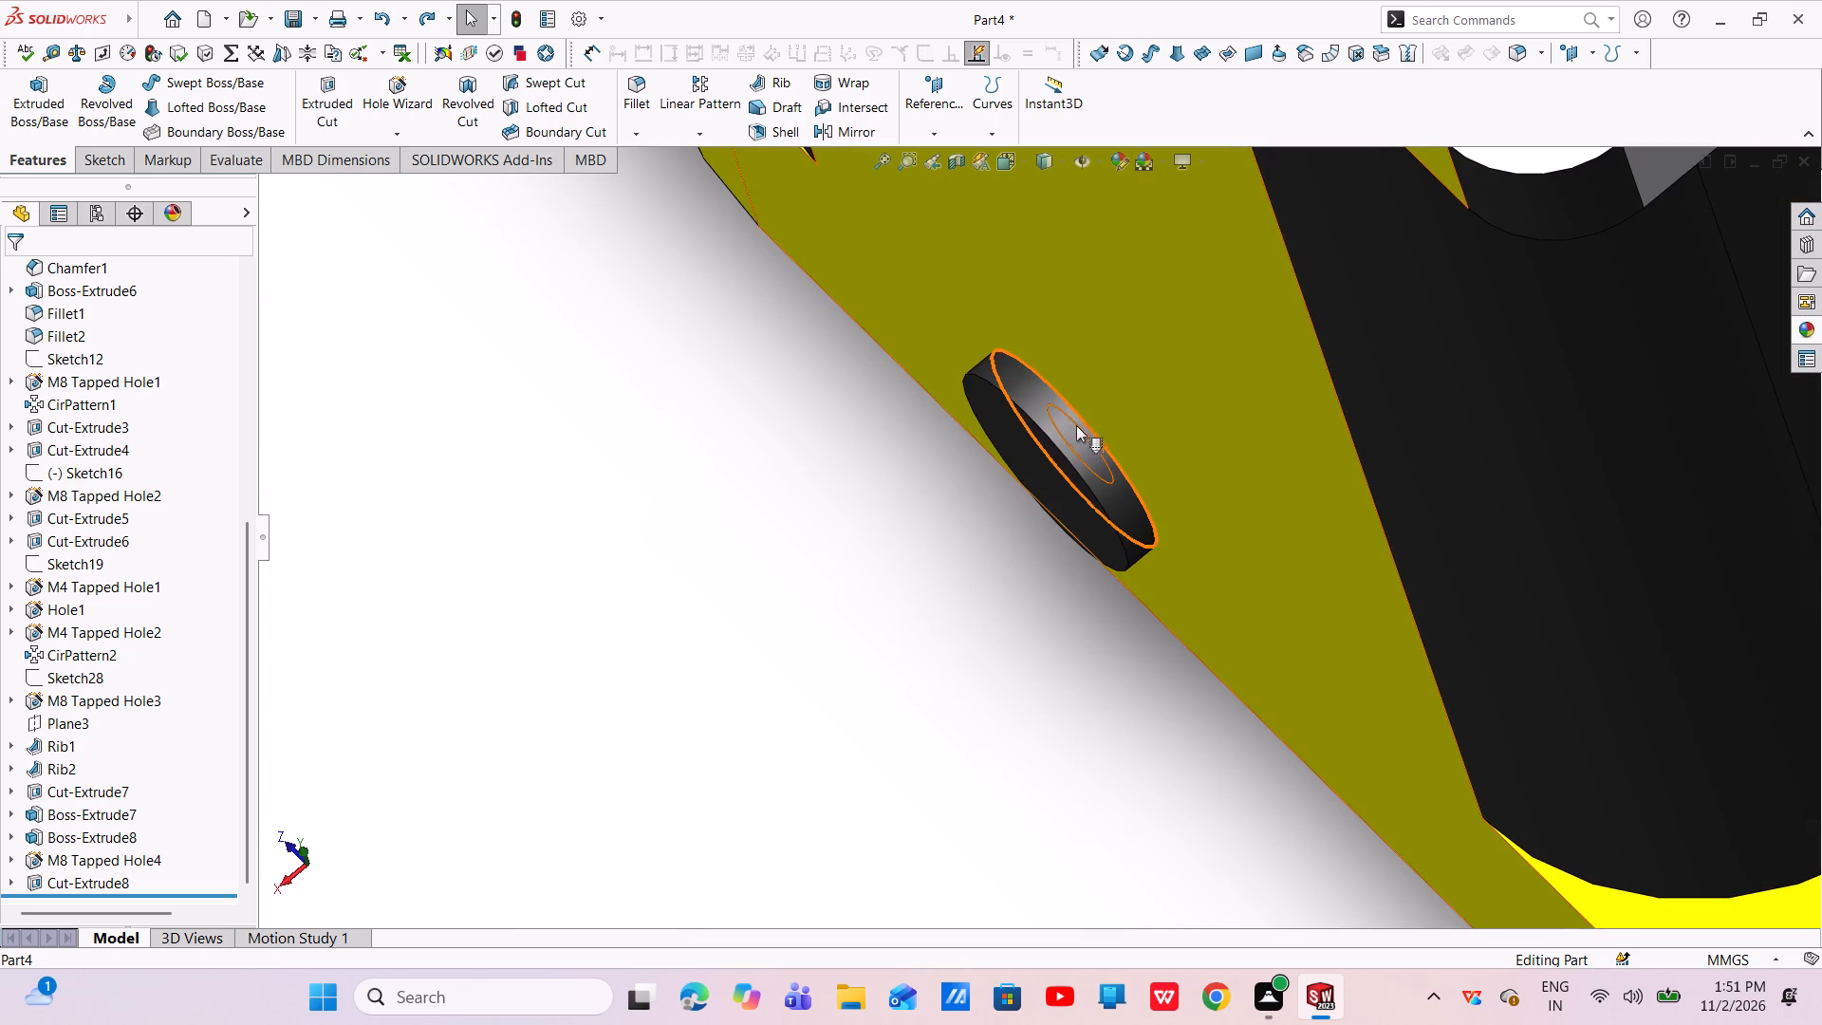
left_click(873, 466)
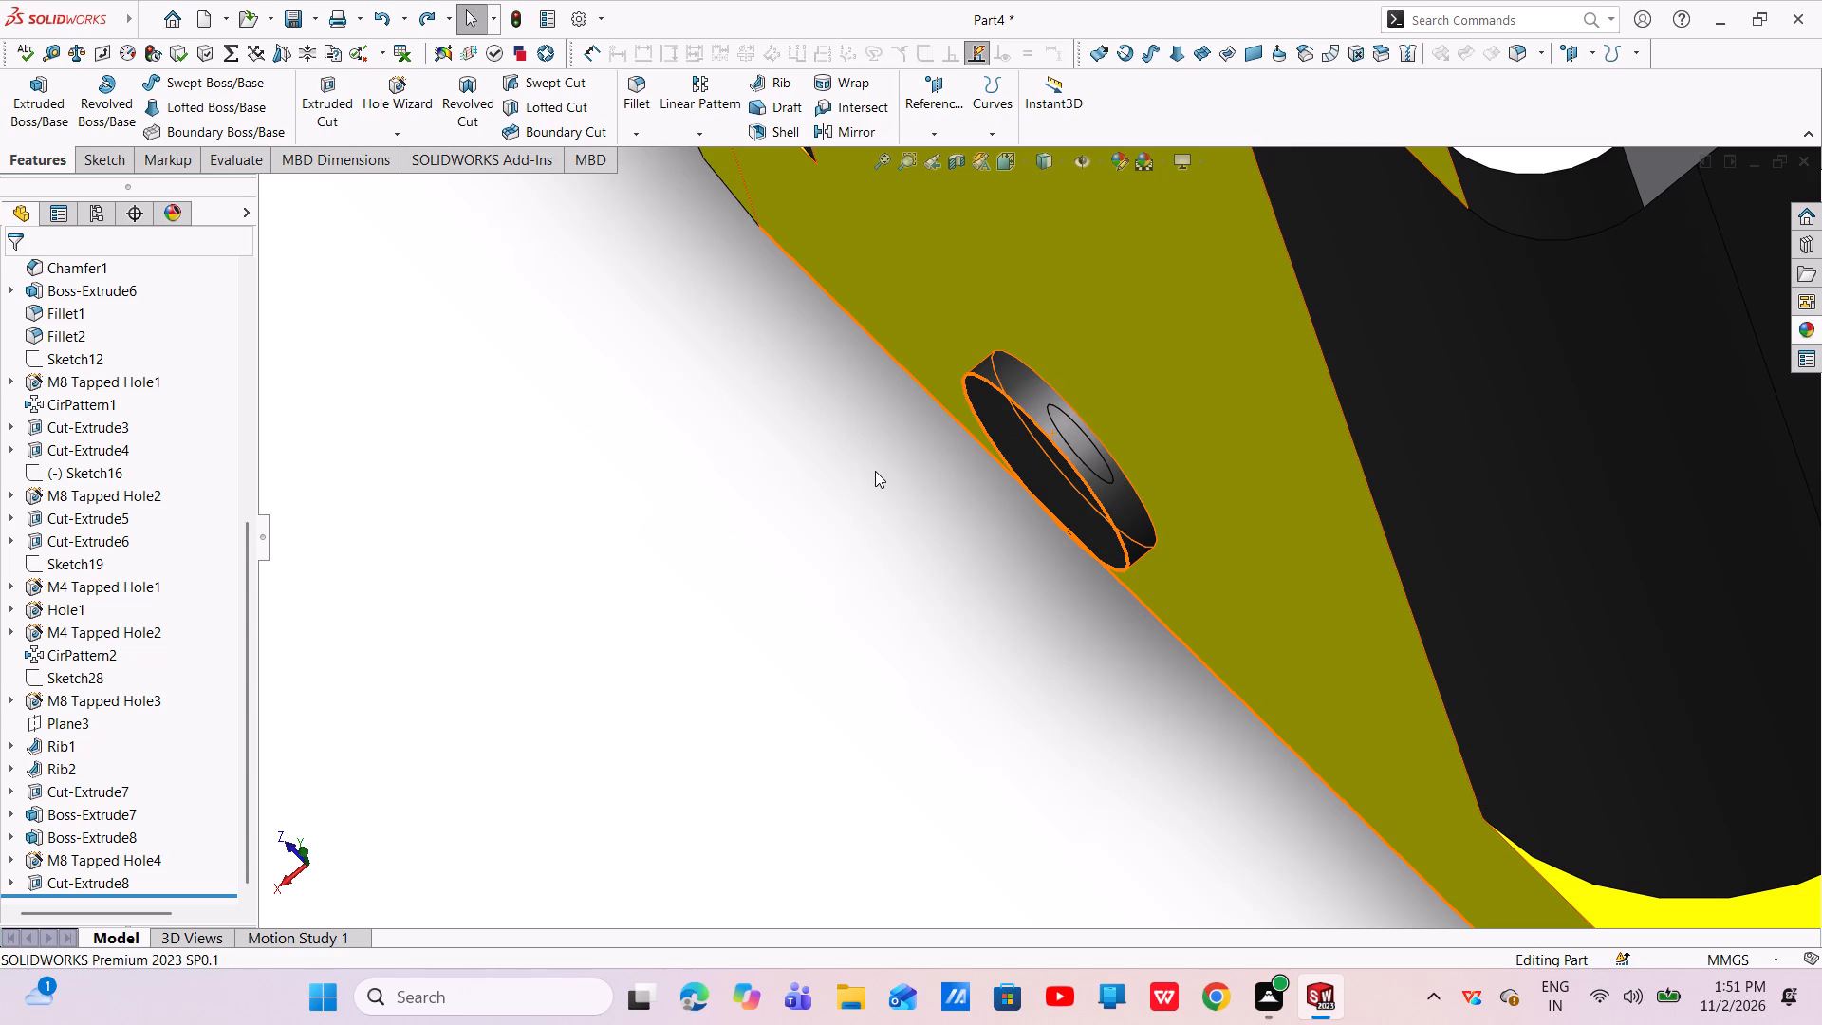
left_click(929, 590)
key("Escape")
key("Escape")
key("Escape")
scroll(986, 602, "up", 4)
left_click(903, 607)
middle_click_drag(974, 653, 1085, 698)
scroll(1083, 698, "up", 2)
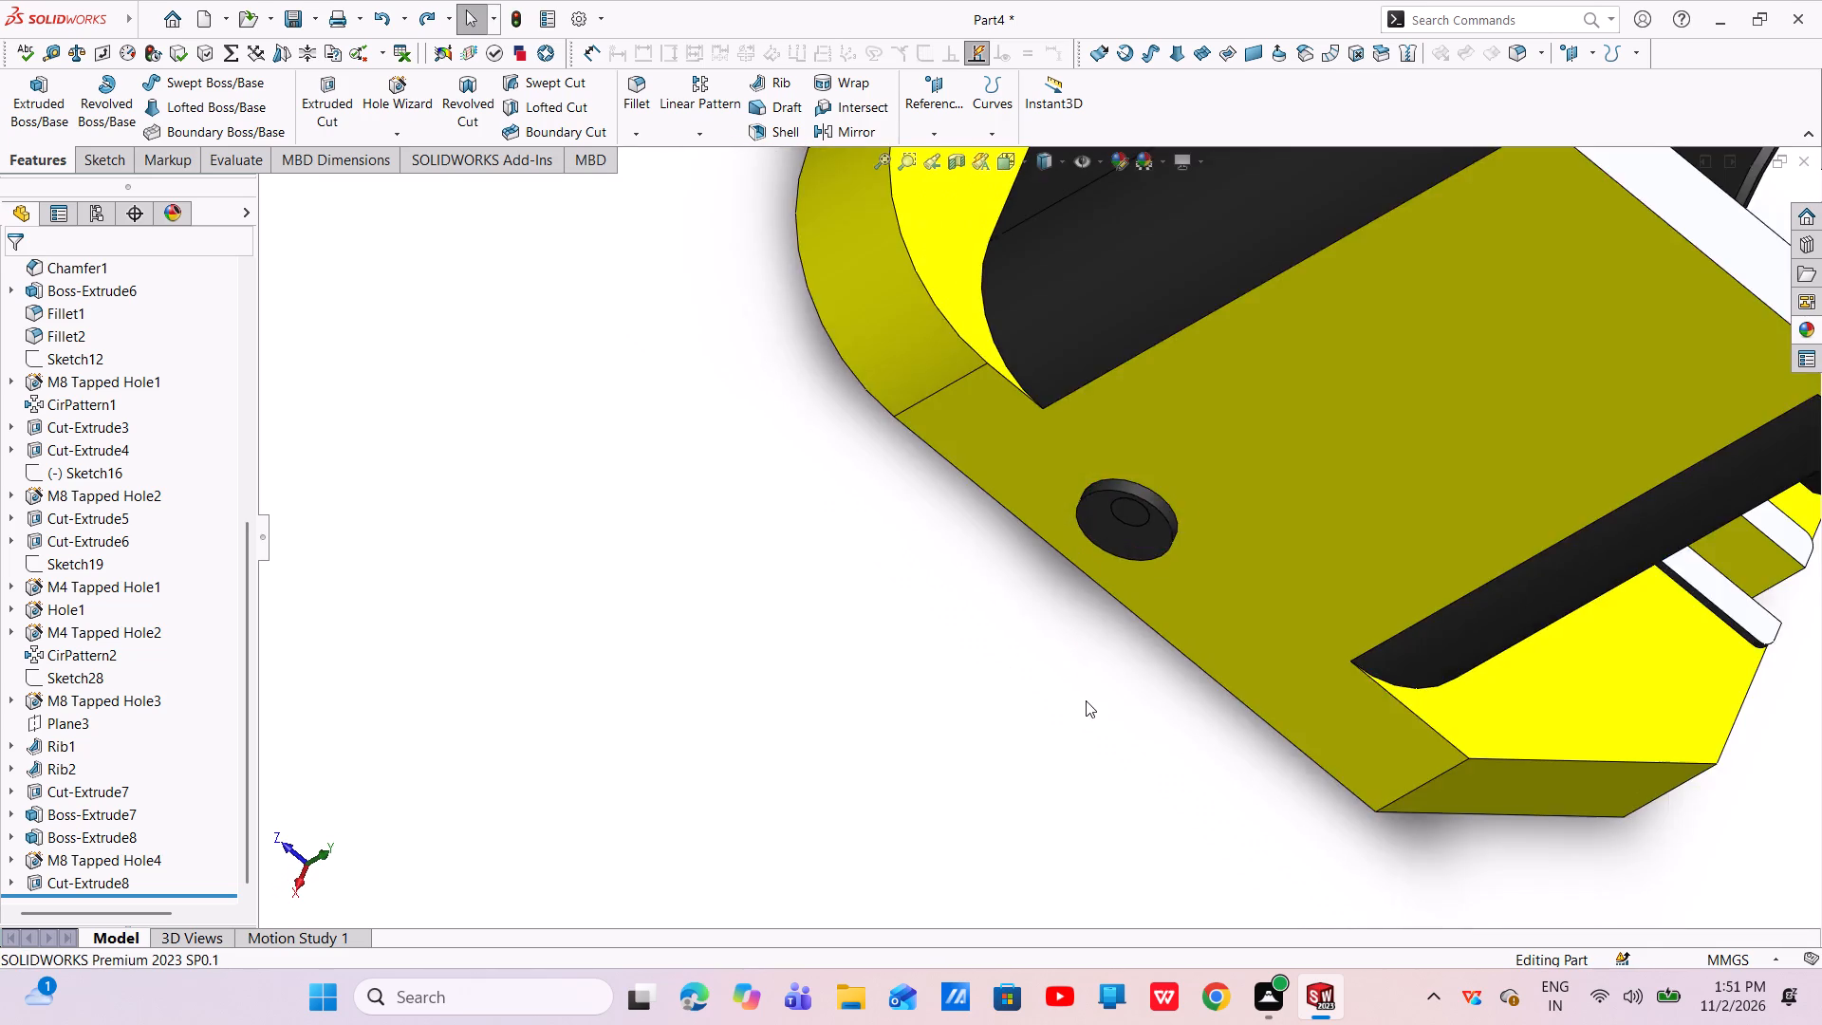
scroll(1086, 700, "up", 3)
middle_click_drag(976, 558, 927, 708)
scroll(1054, 648, "down", 4)
scroll(1058, 649, "up", 5)
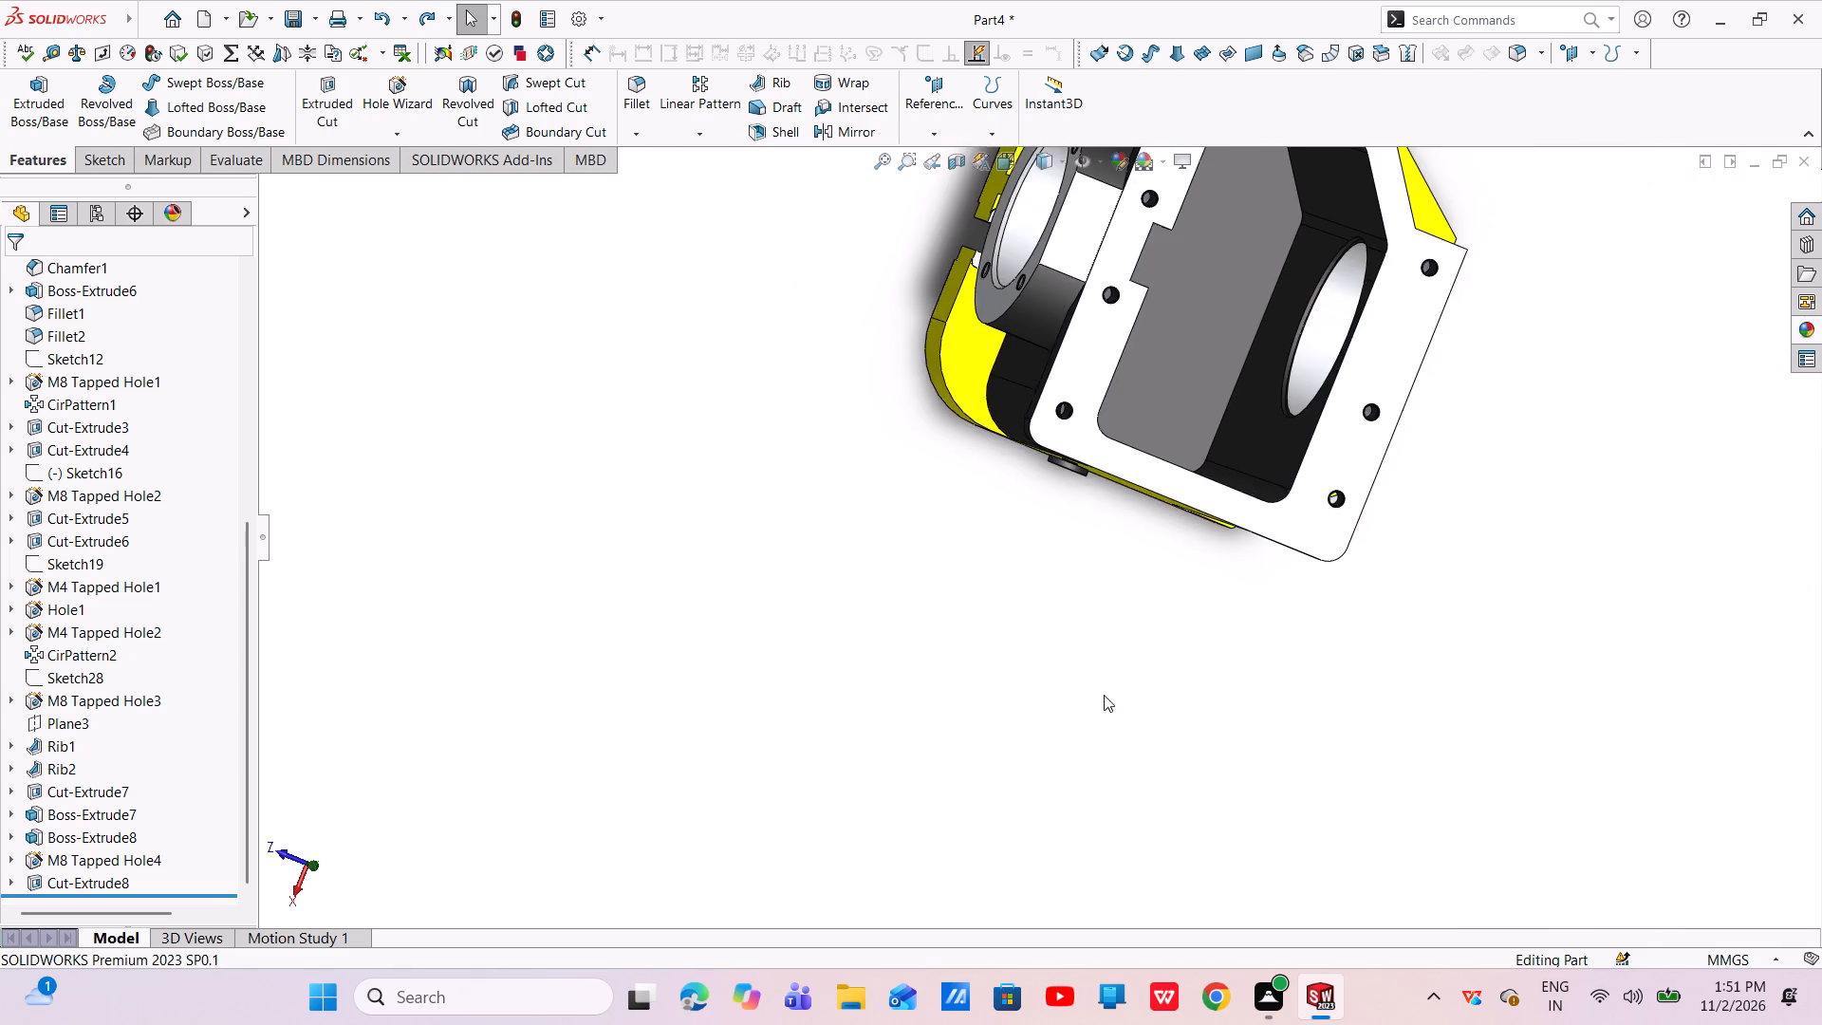
middle_click_drag(1134, 668, 1028, 813)
scroll(1299, 449, "down", 4)
middle_click_drag(1312, 464, 1334, 479)
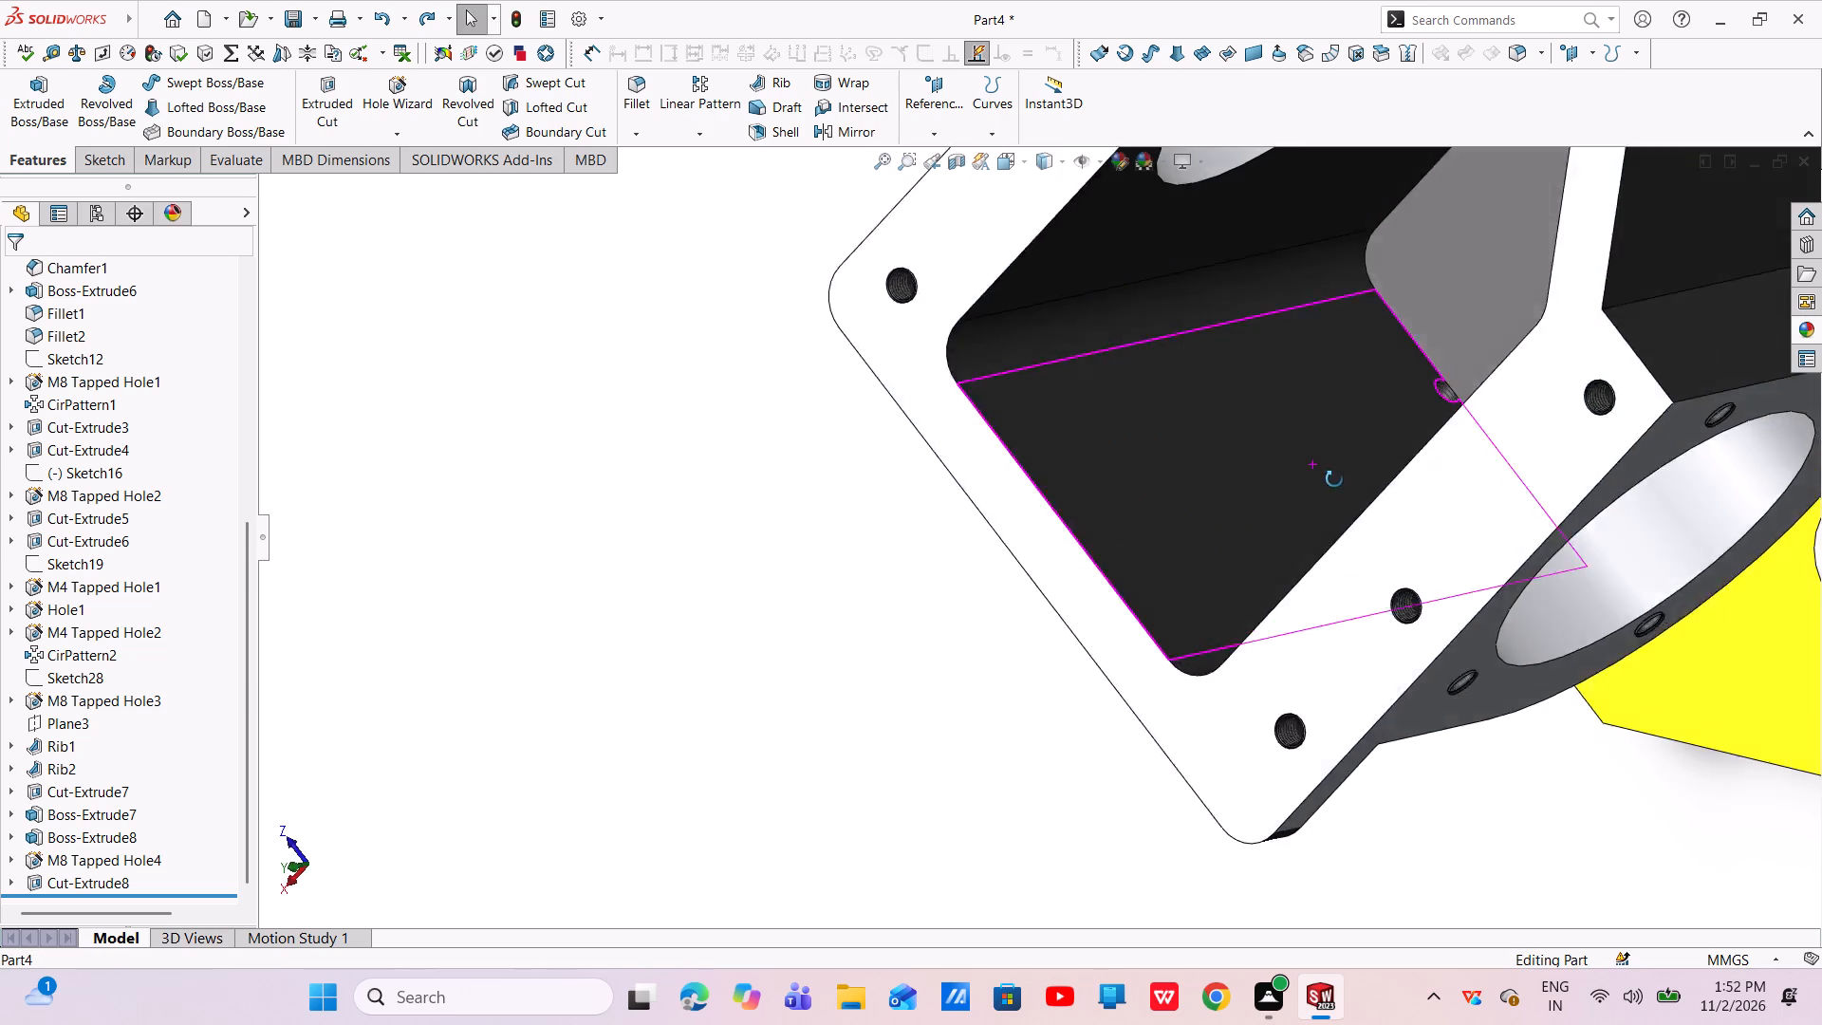
middle_click_drag(1334, 479, 1373, 513)
scroll(1366, 483, "up", 5)
middle_click_drag(1032, 590, 1096, 457)
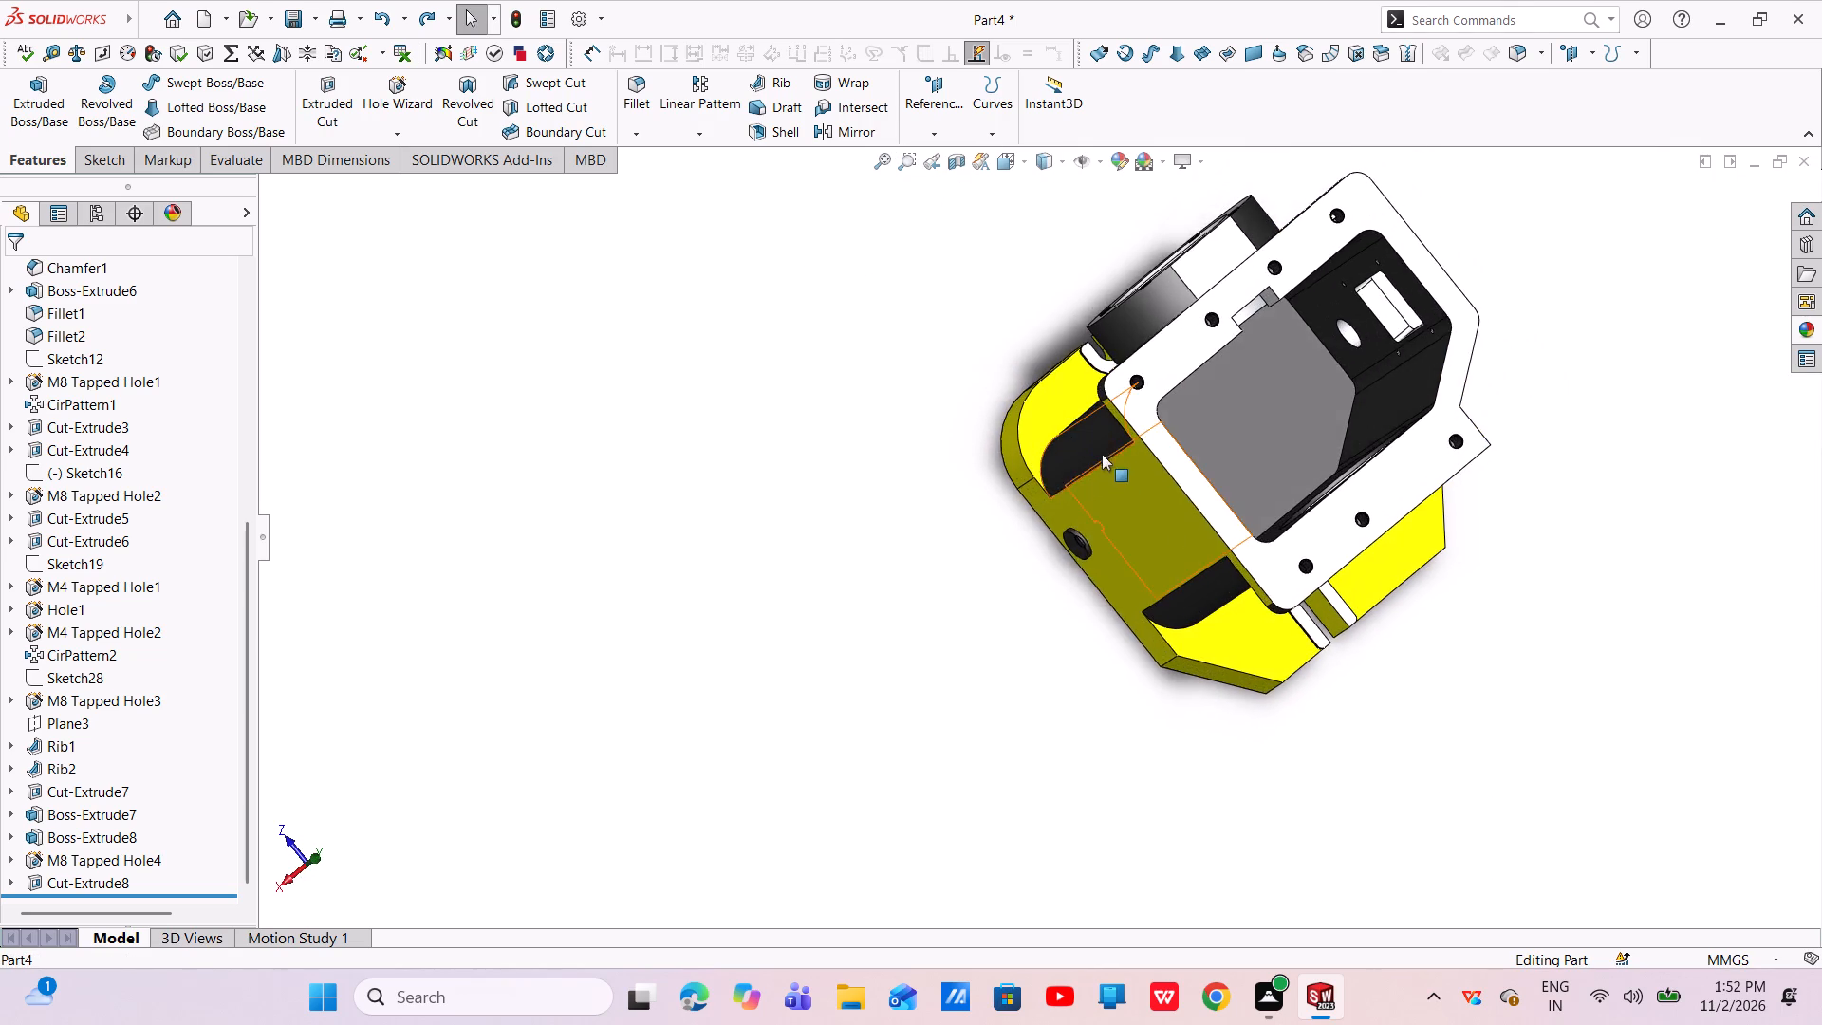
Apply the polished aluminum appearance to the front face and rim of the small round boss on the yellow side wall.
scroll(1114, 612, "down", 3)
scroll(1114, 612, "up", 1)
scroll(1114, 612, "down", 2)
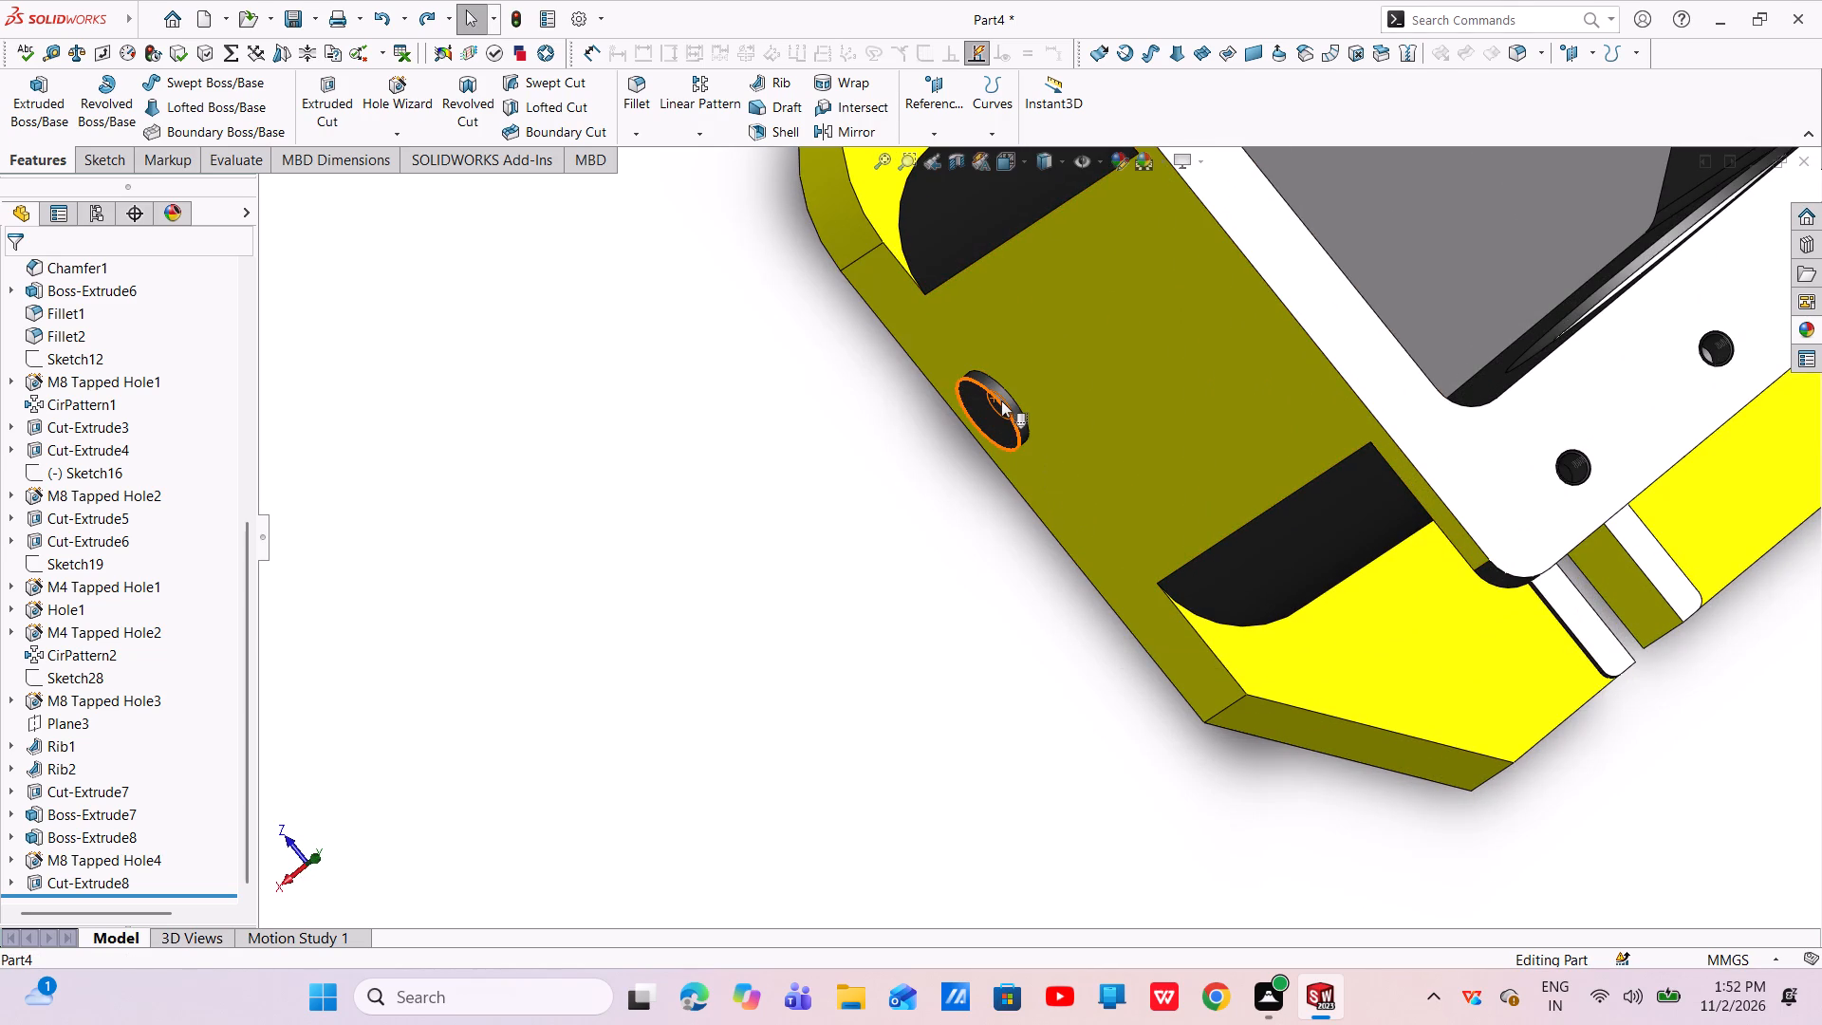
left_click(1007, 400)
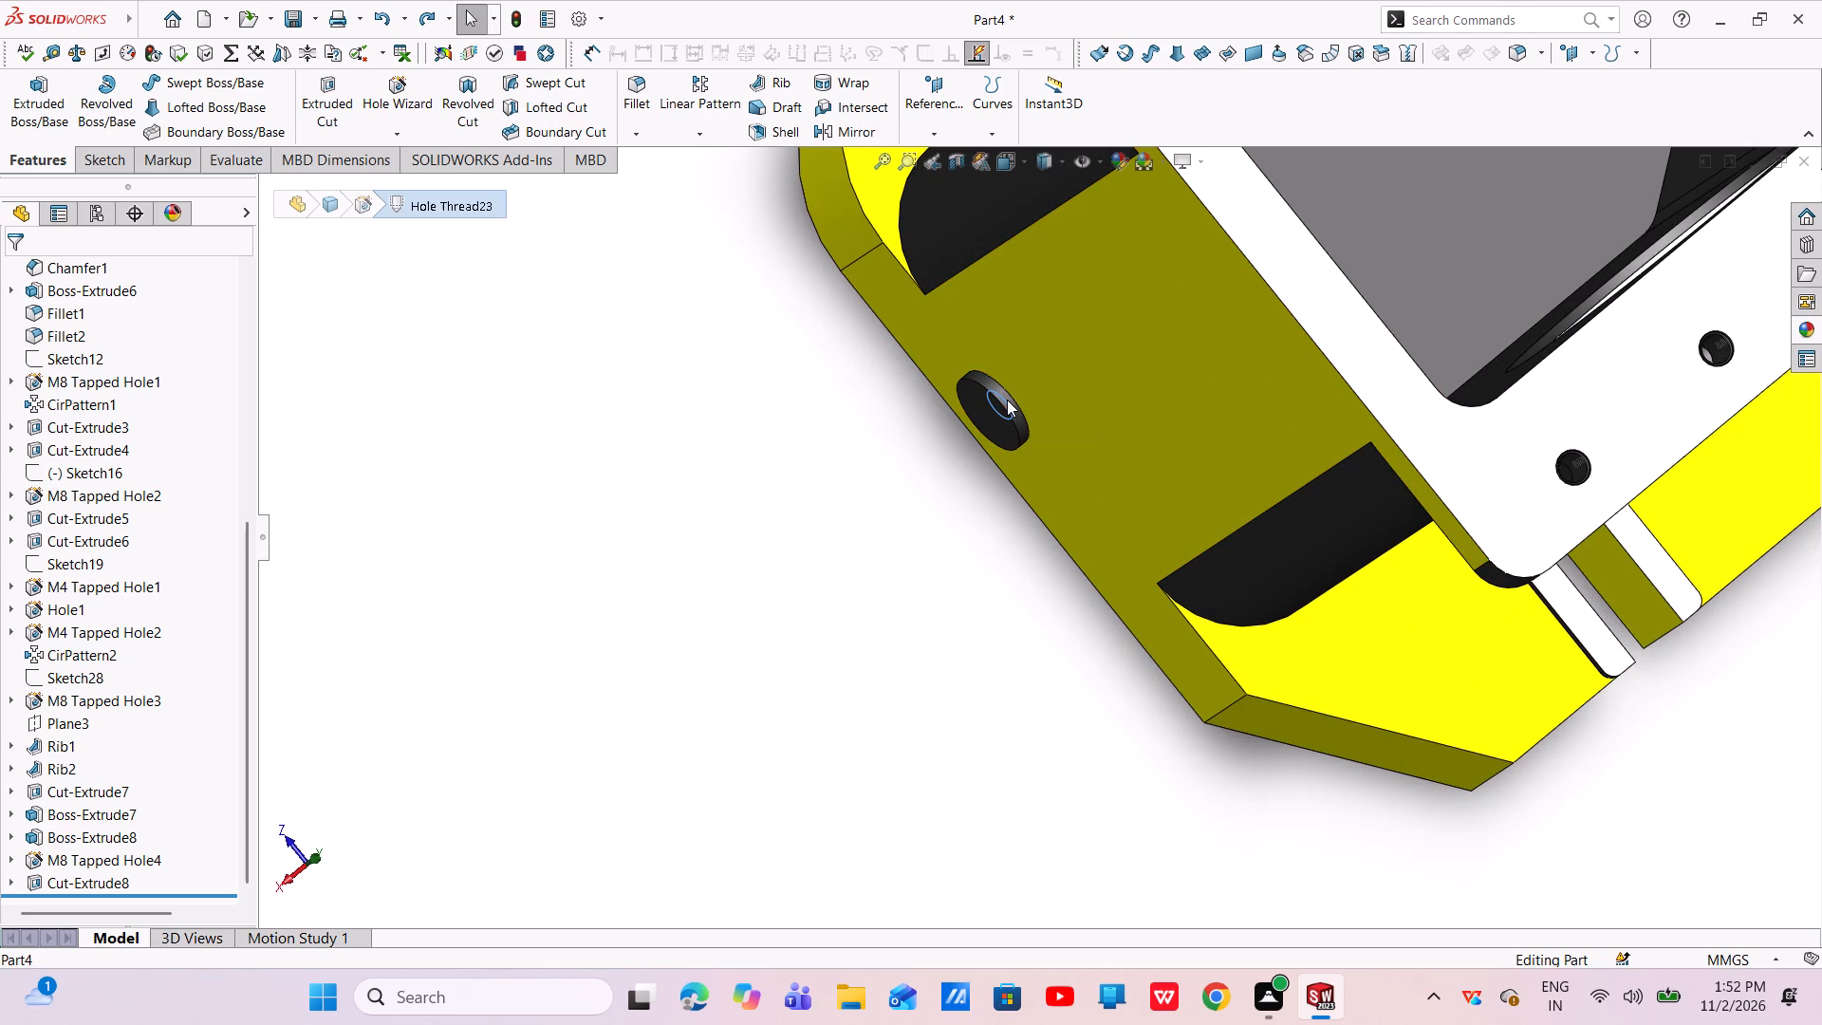
left_click(989, 409, "ctrl")
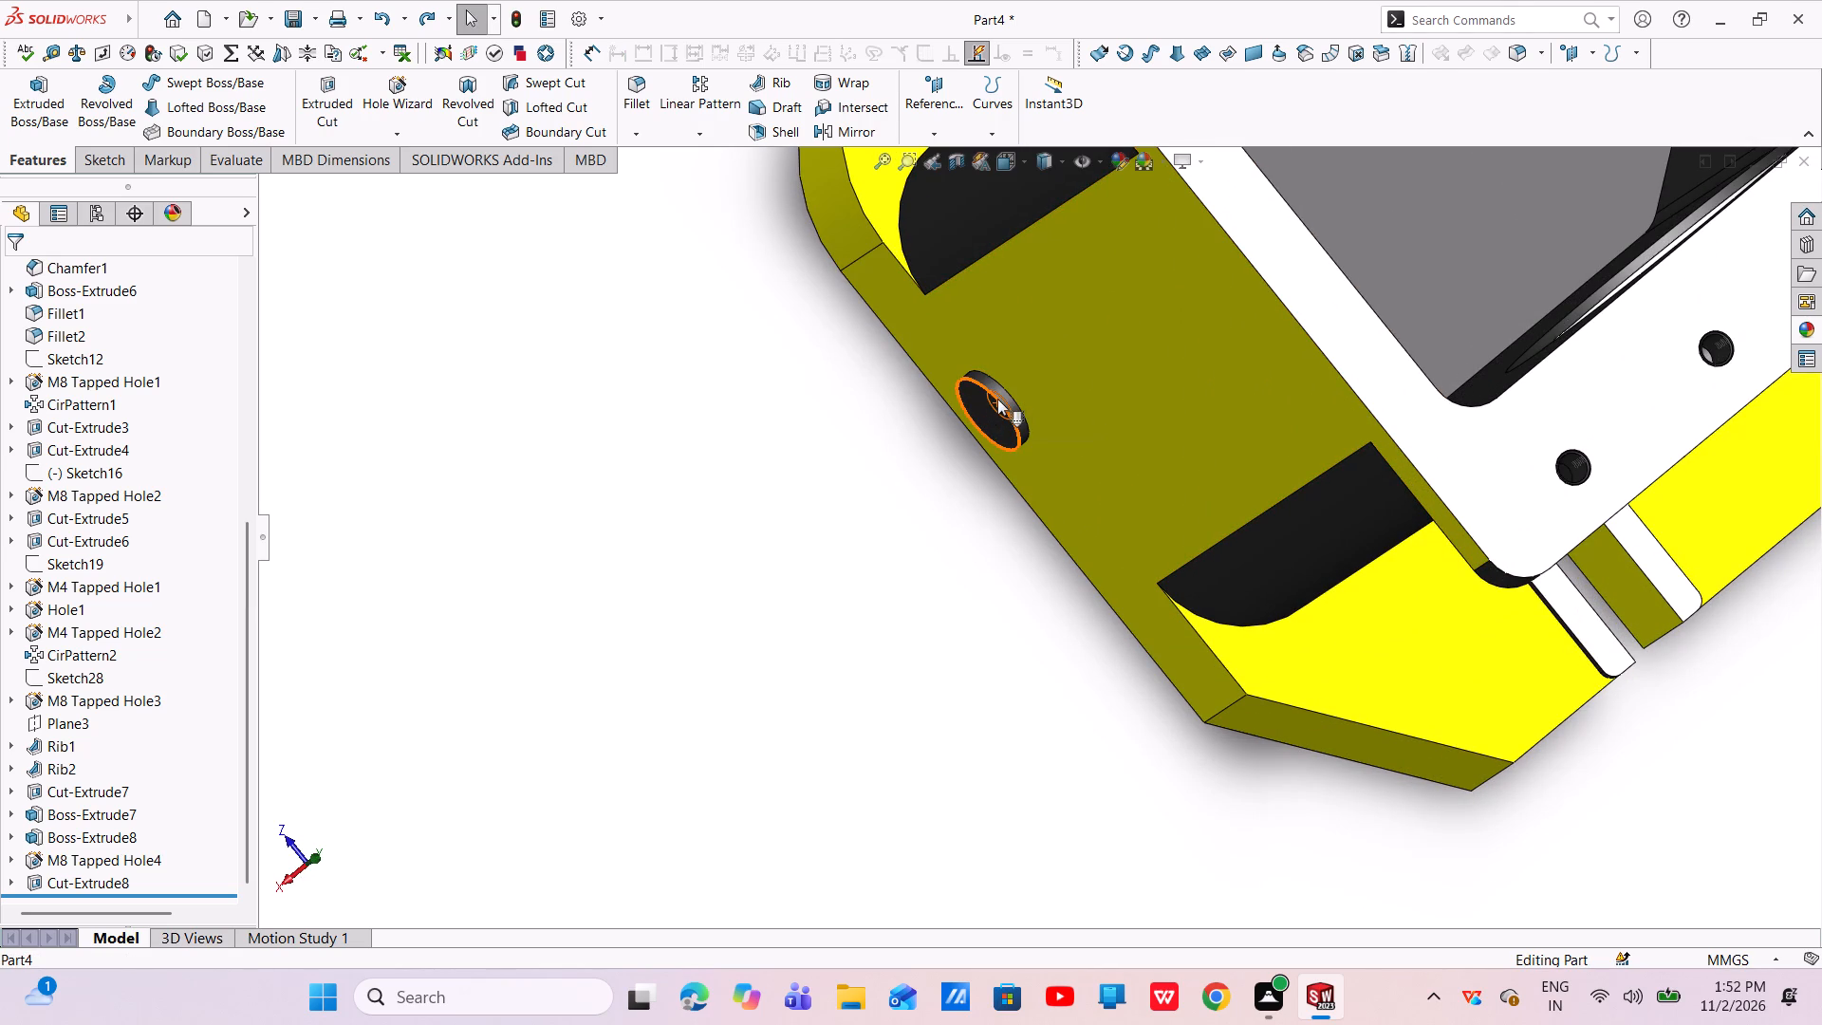
left_click(998, 394, "ctrl")
scroll(994, 401, "down", 3)
middle_click_drag(1008, 429, 1078, 377)
left_click(1006, 430)
middle_click_drag(1042, 470, 1039, 470, "ctrl")
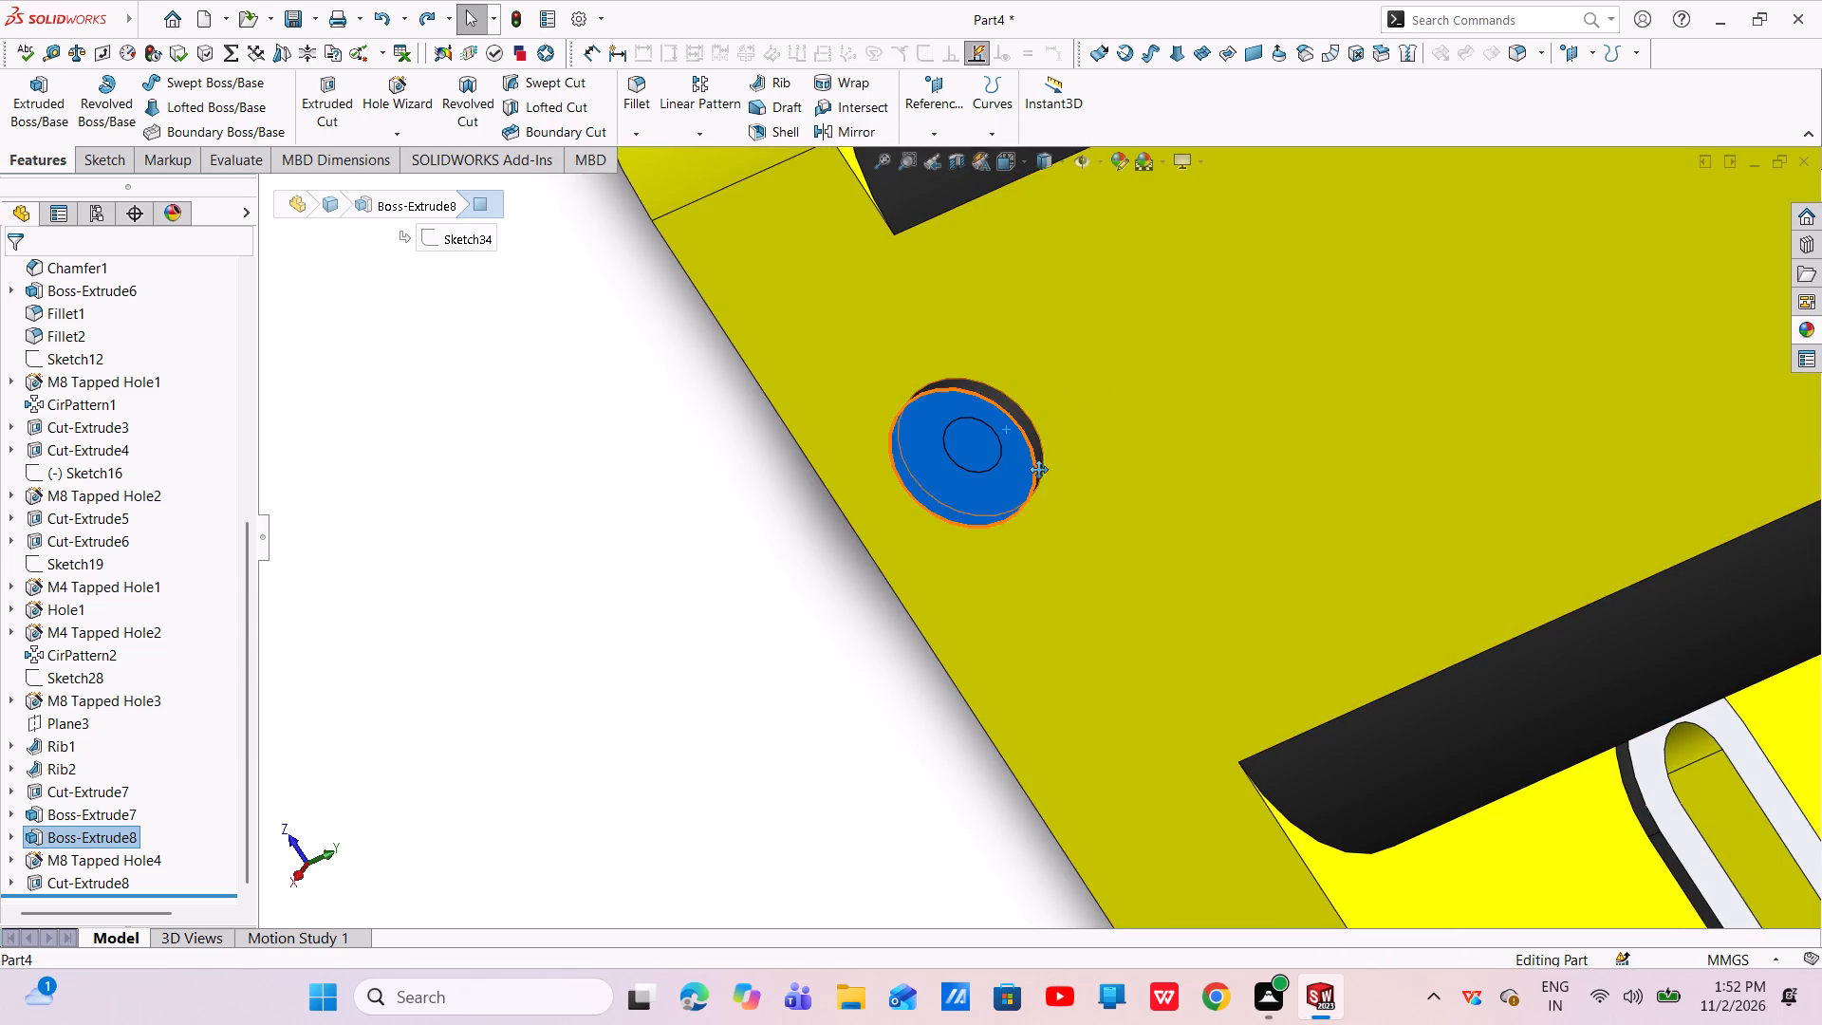
middle_click_drag(1039, 470, 977, 485, "ctrl")
middle_click_drag(1022, 494, 975, 504)
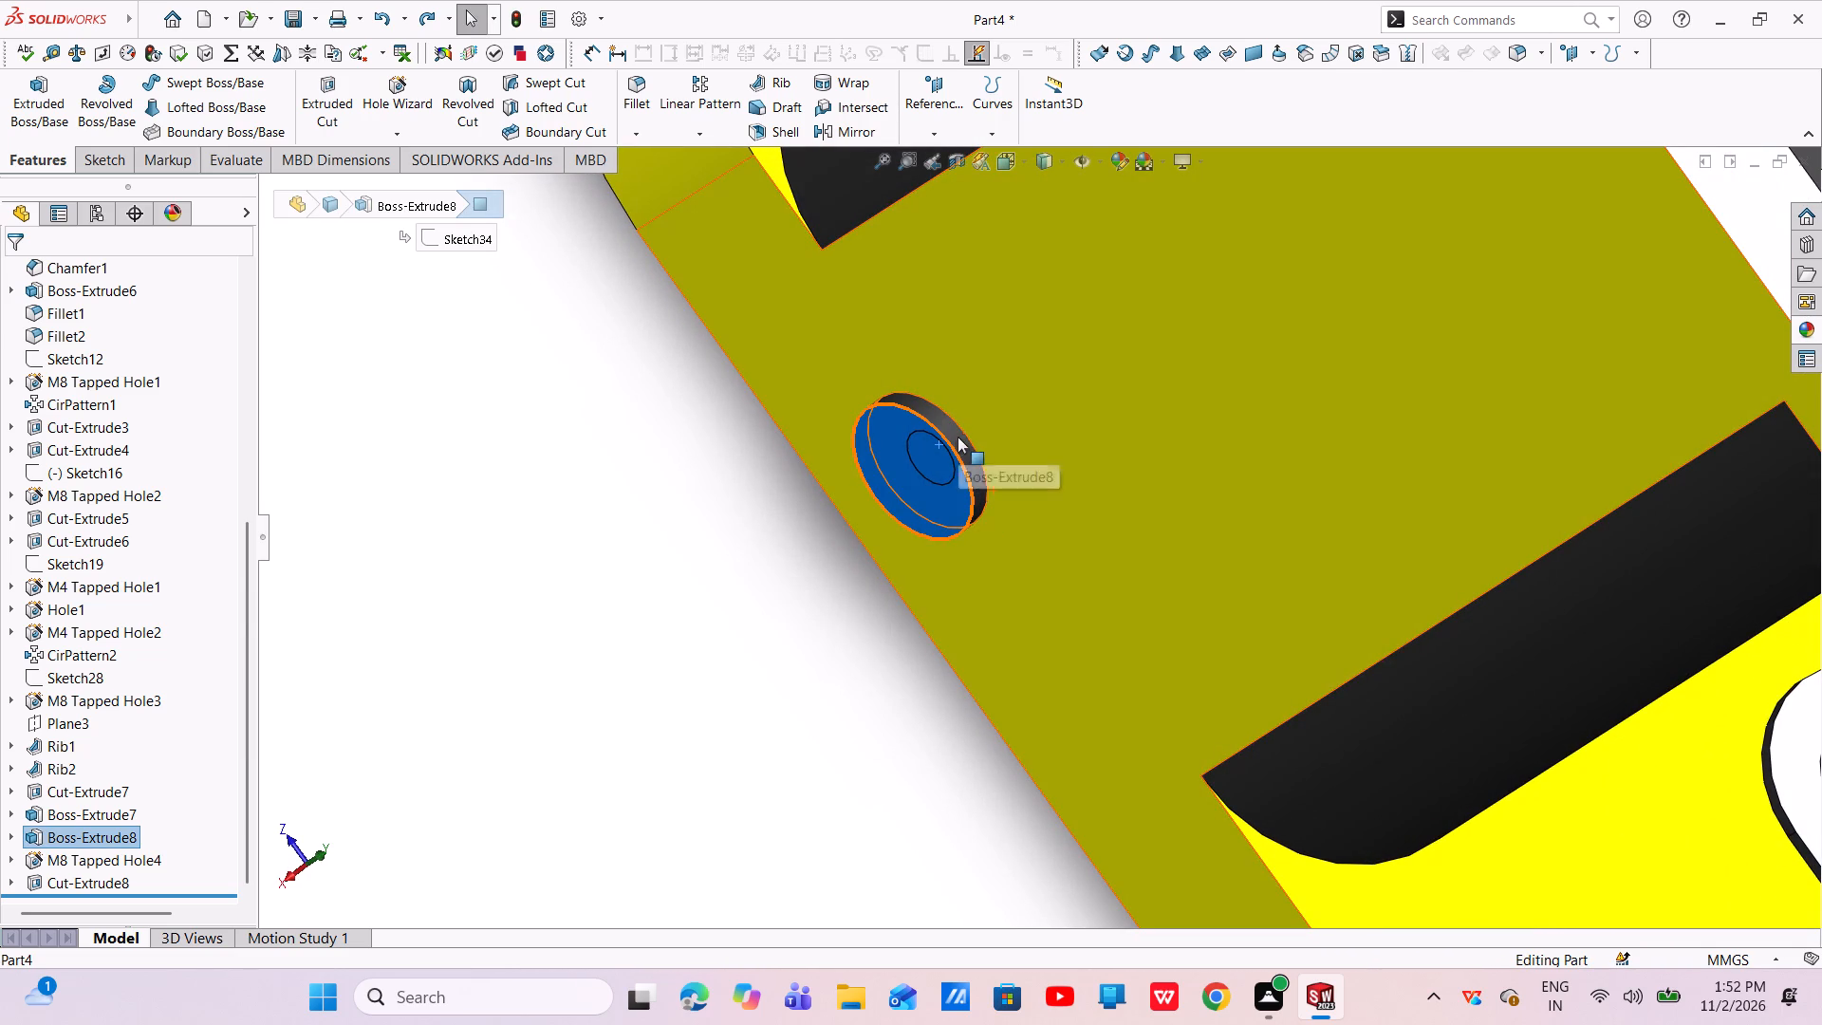
left_click(954, 434, "ctrl")
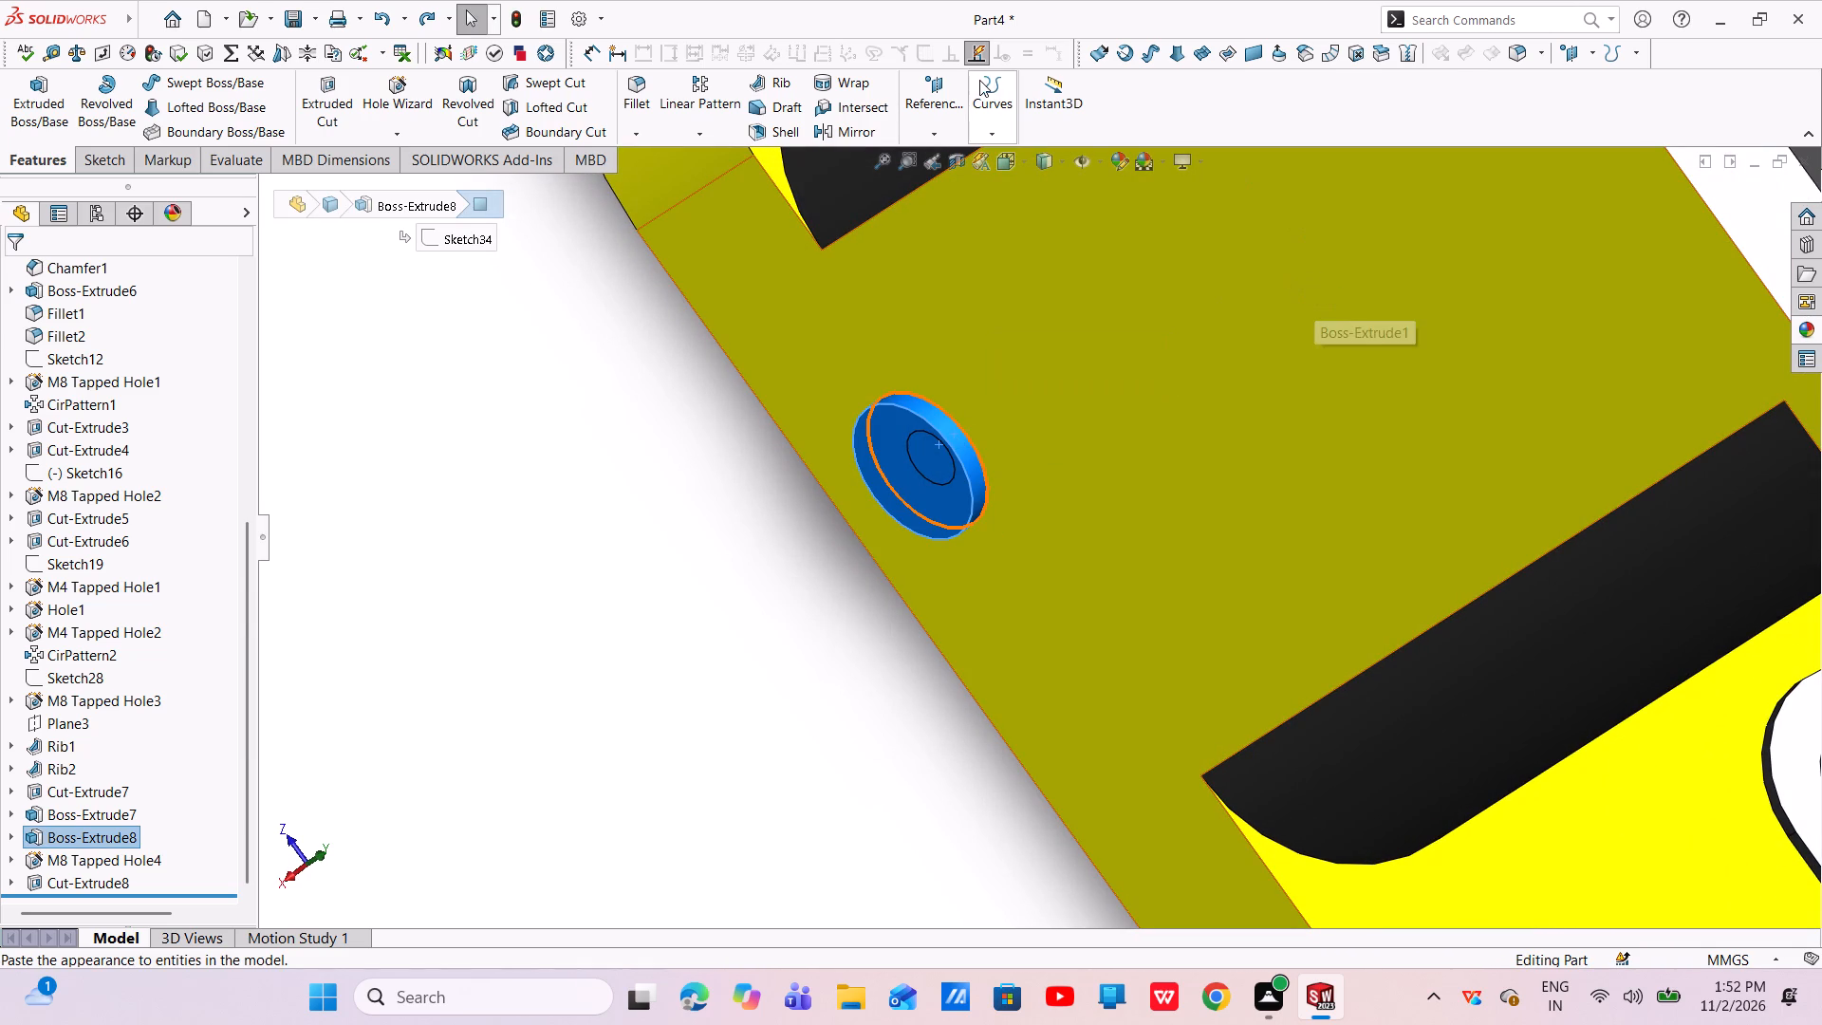
left_click(1800, 325)
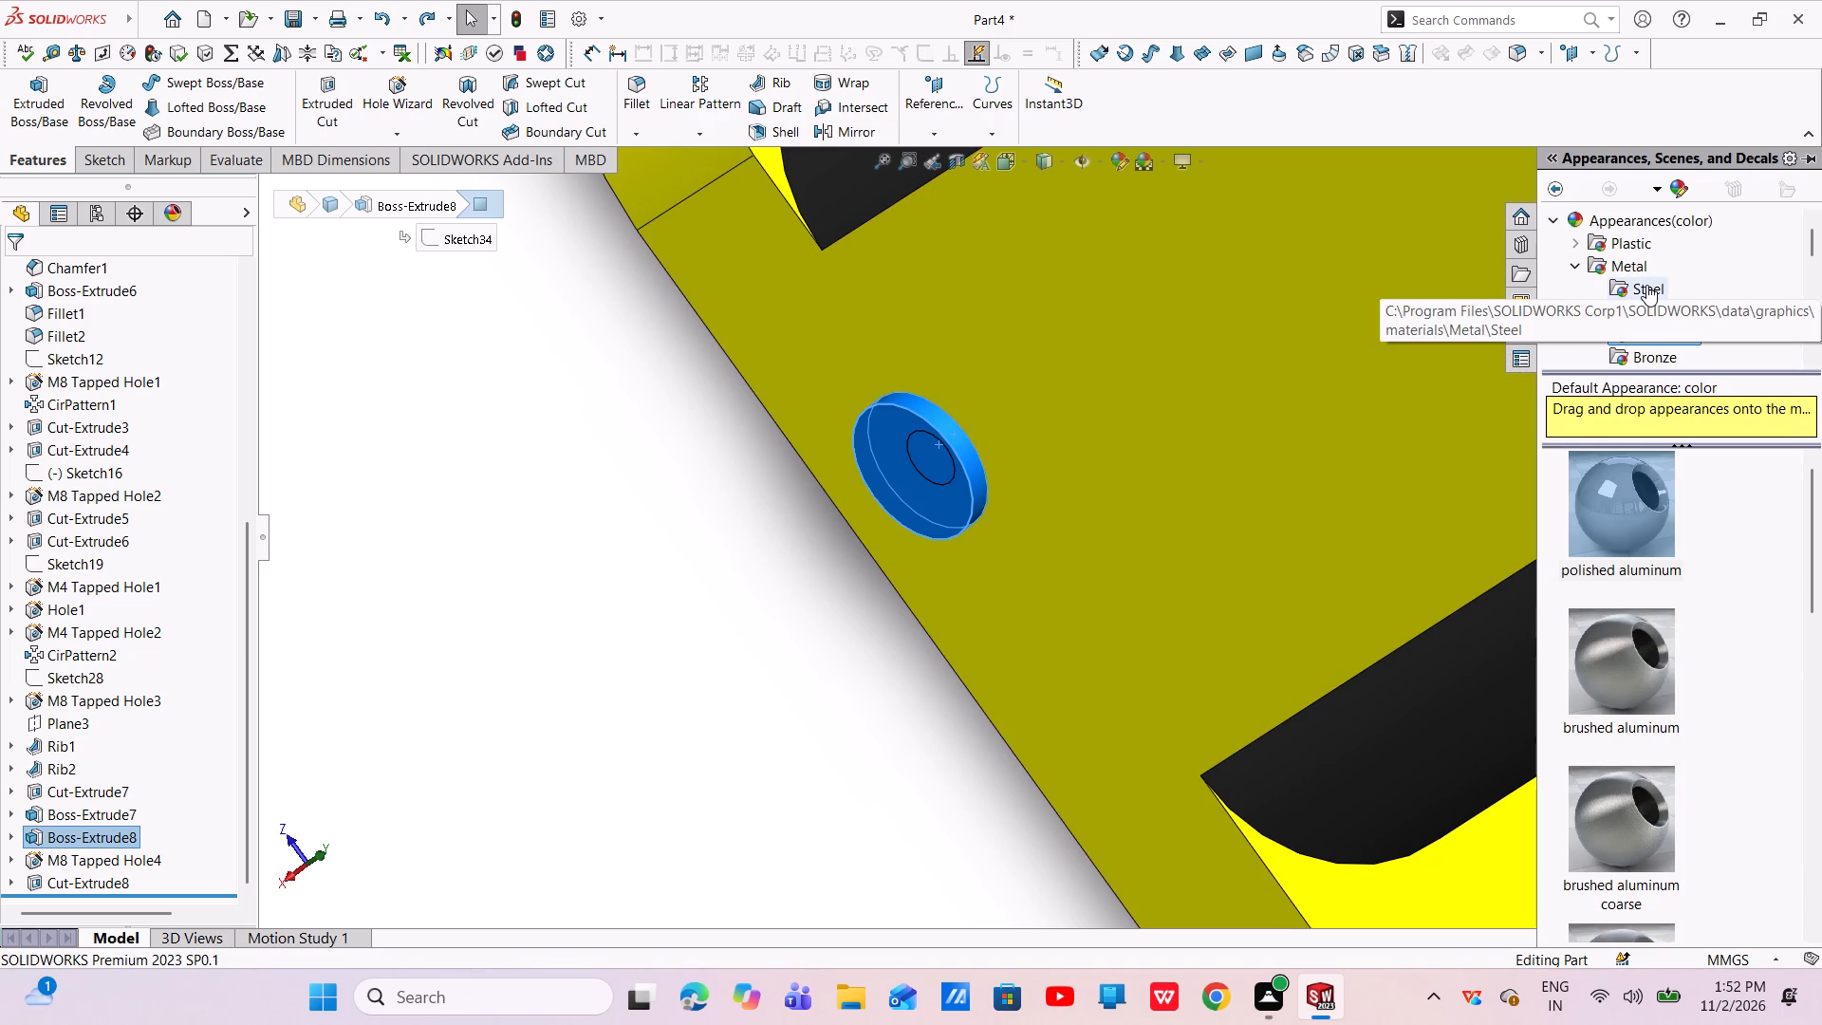
left_click(1605, 517)
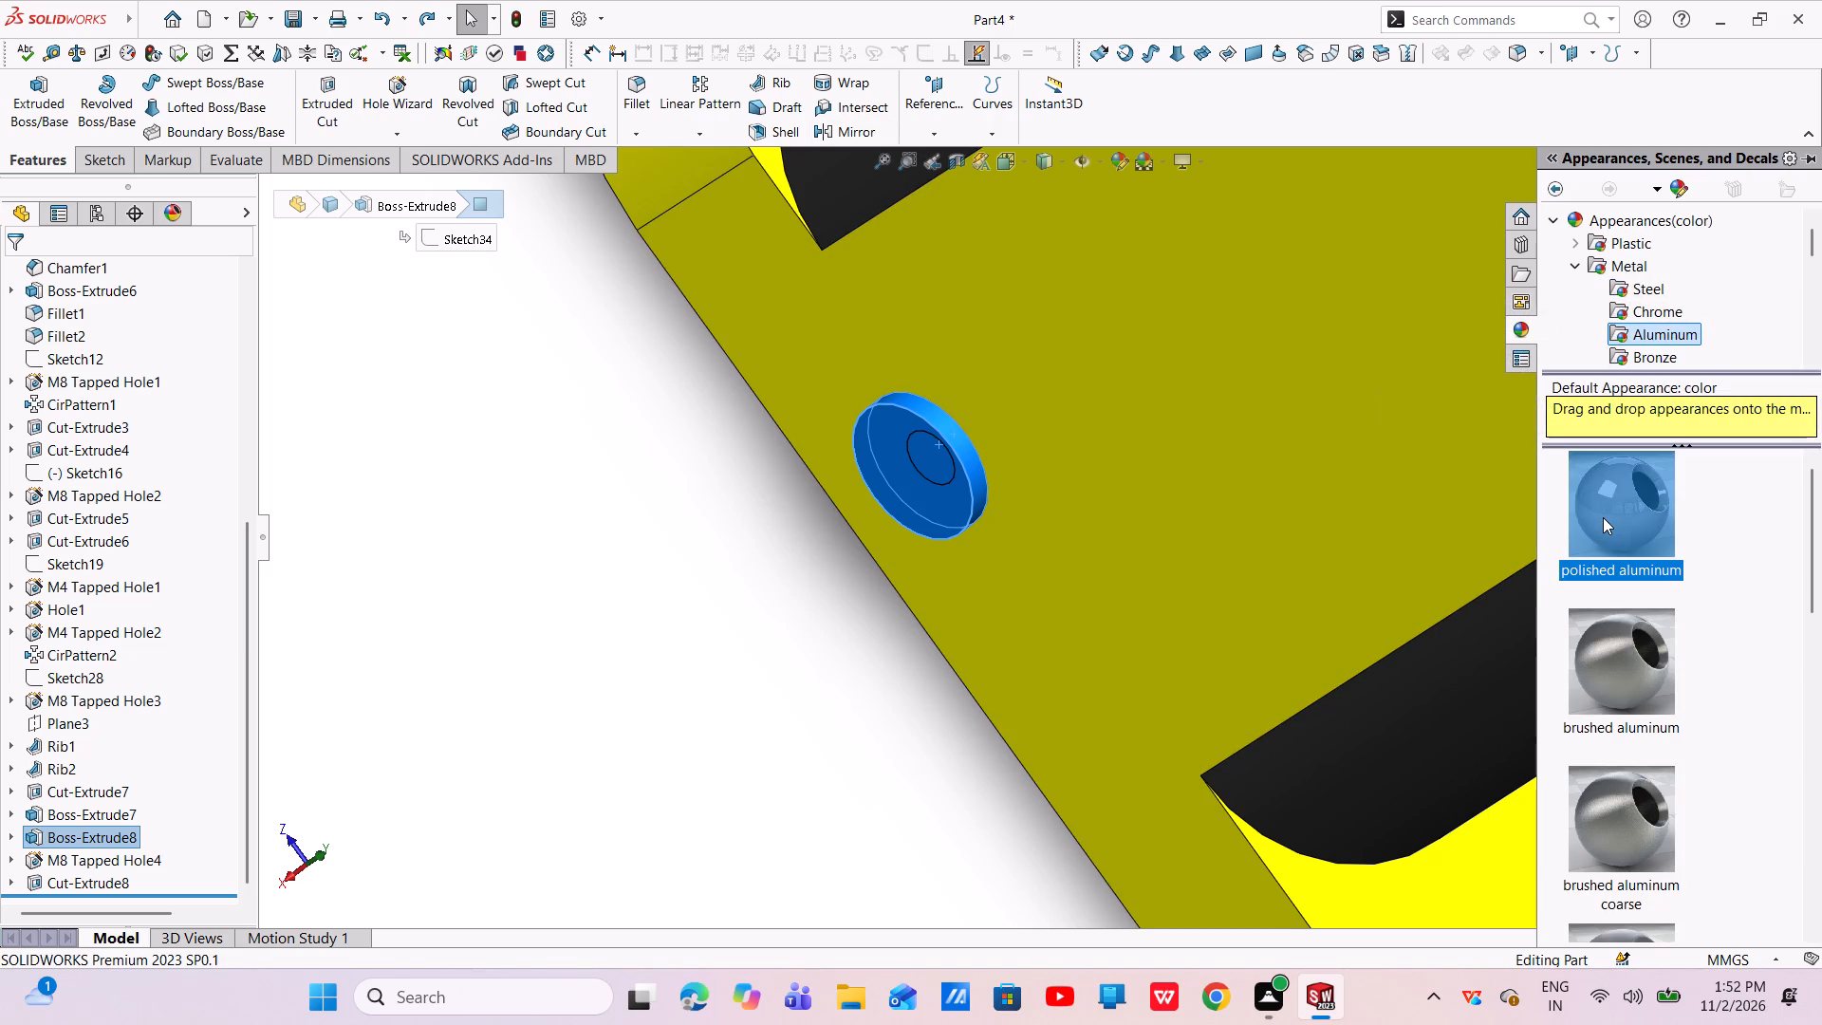
double_click(1603, 516)
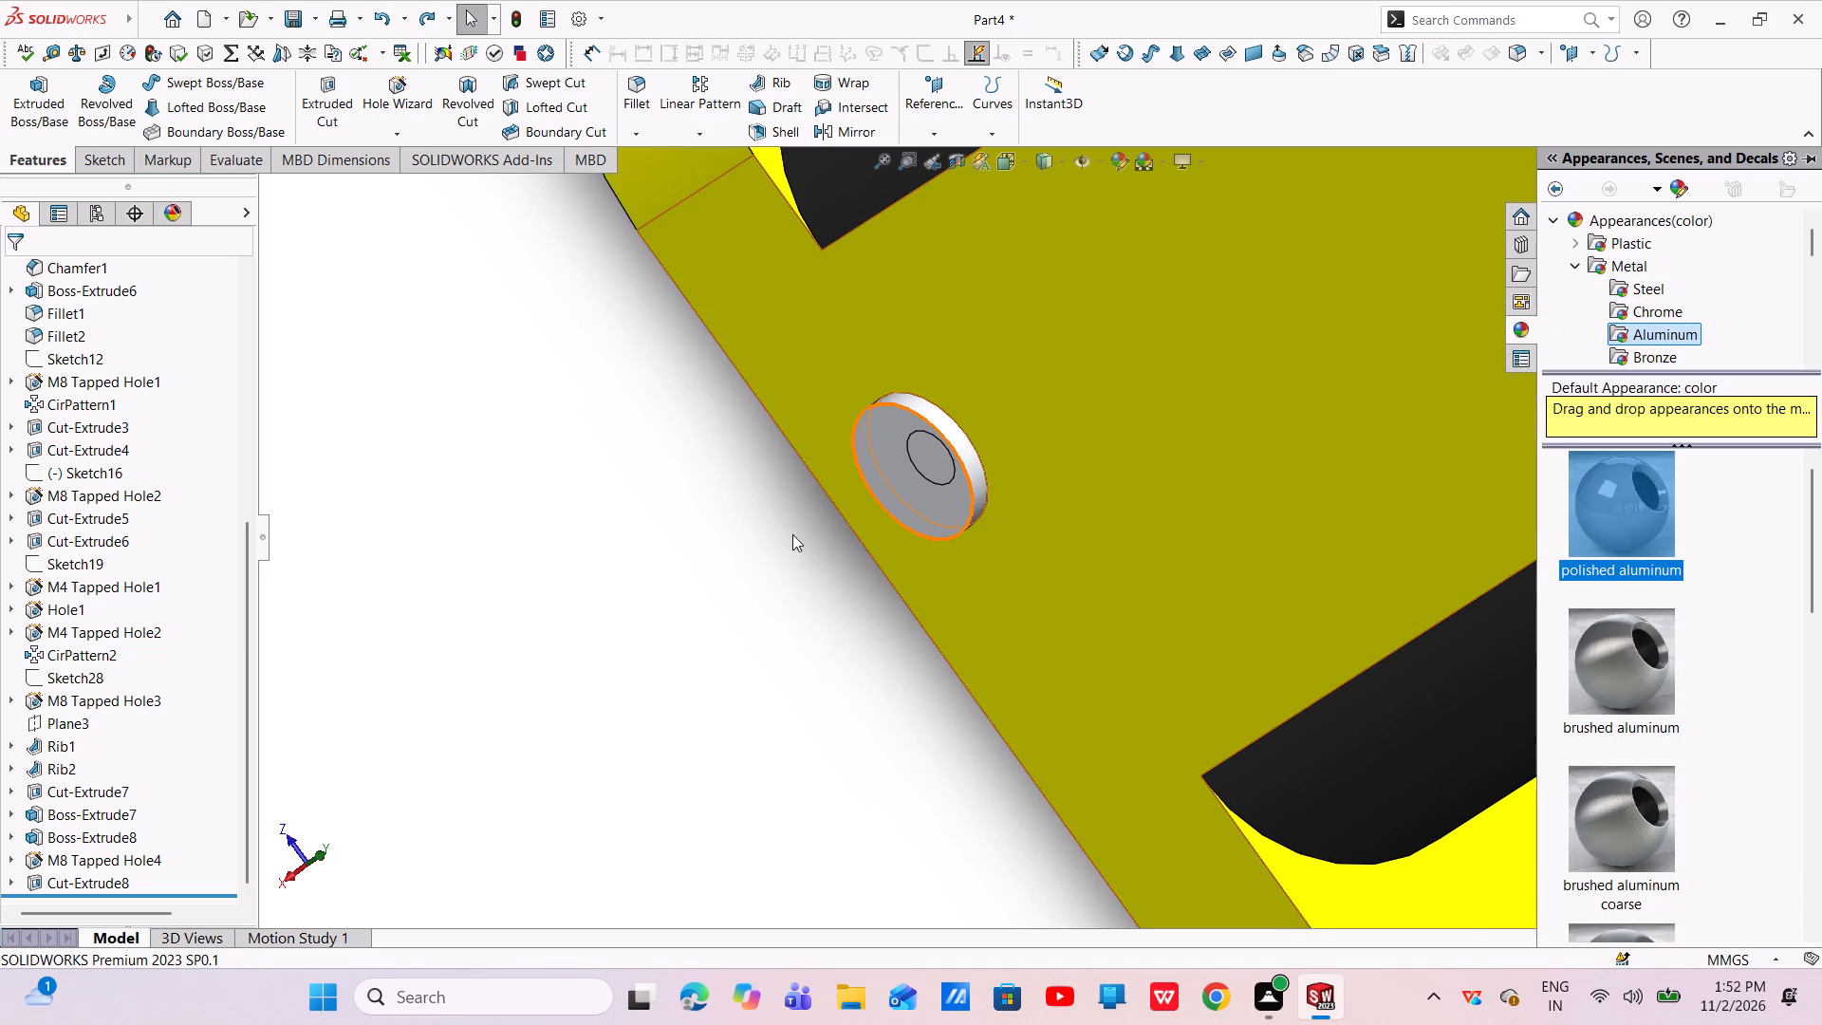
Apply the polished aluminum appearance to the floor face of the housing's inner cavity.
scroll(784, 511, "up", 5)
left_click(800, 512)
scroll(925, 534, "up", 1)
middle_click_drag(925, 534, 1036, 449)
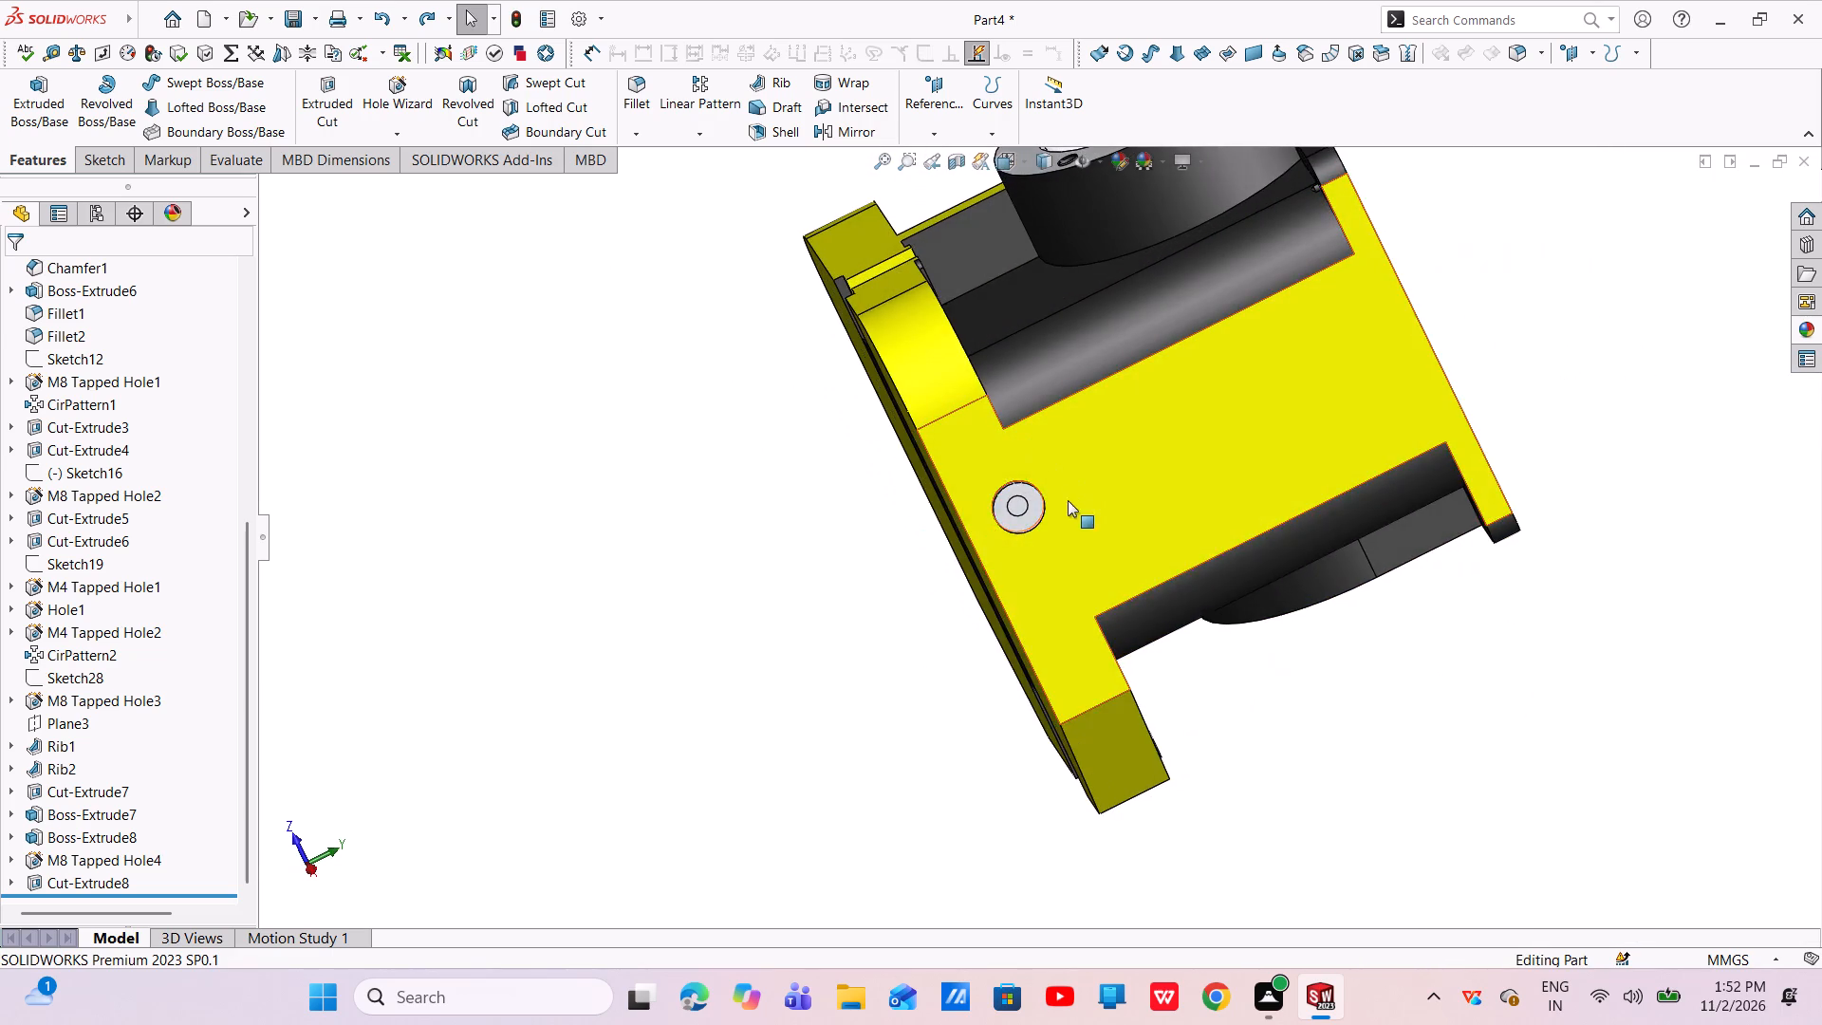
scroll(1007, 502, "down", 6)
scroll(1061, 529, "up", 4)
middle_click_drag(1064, 517, 1018, 509)
scroll(1056, 512, "up", 1)
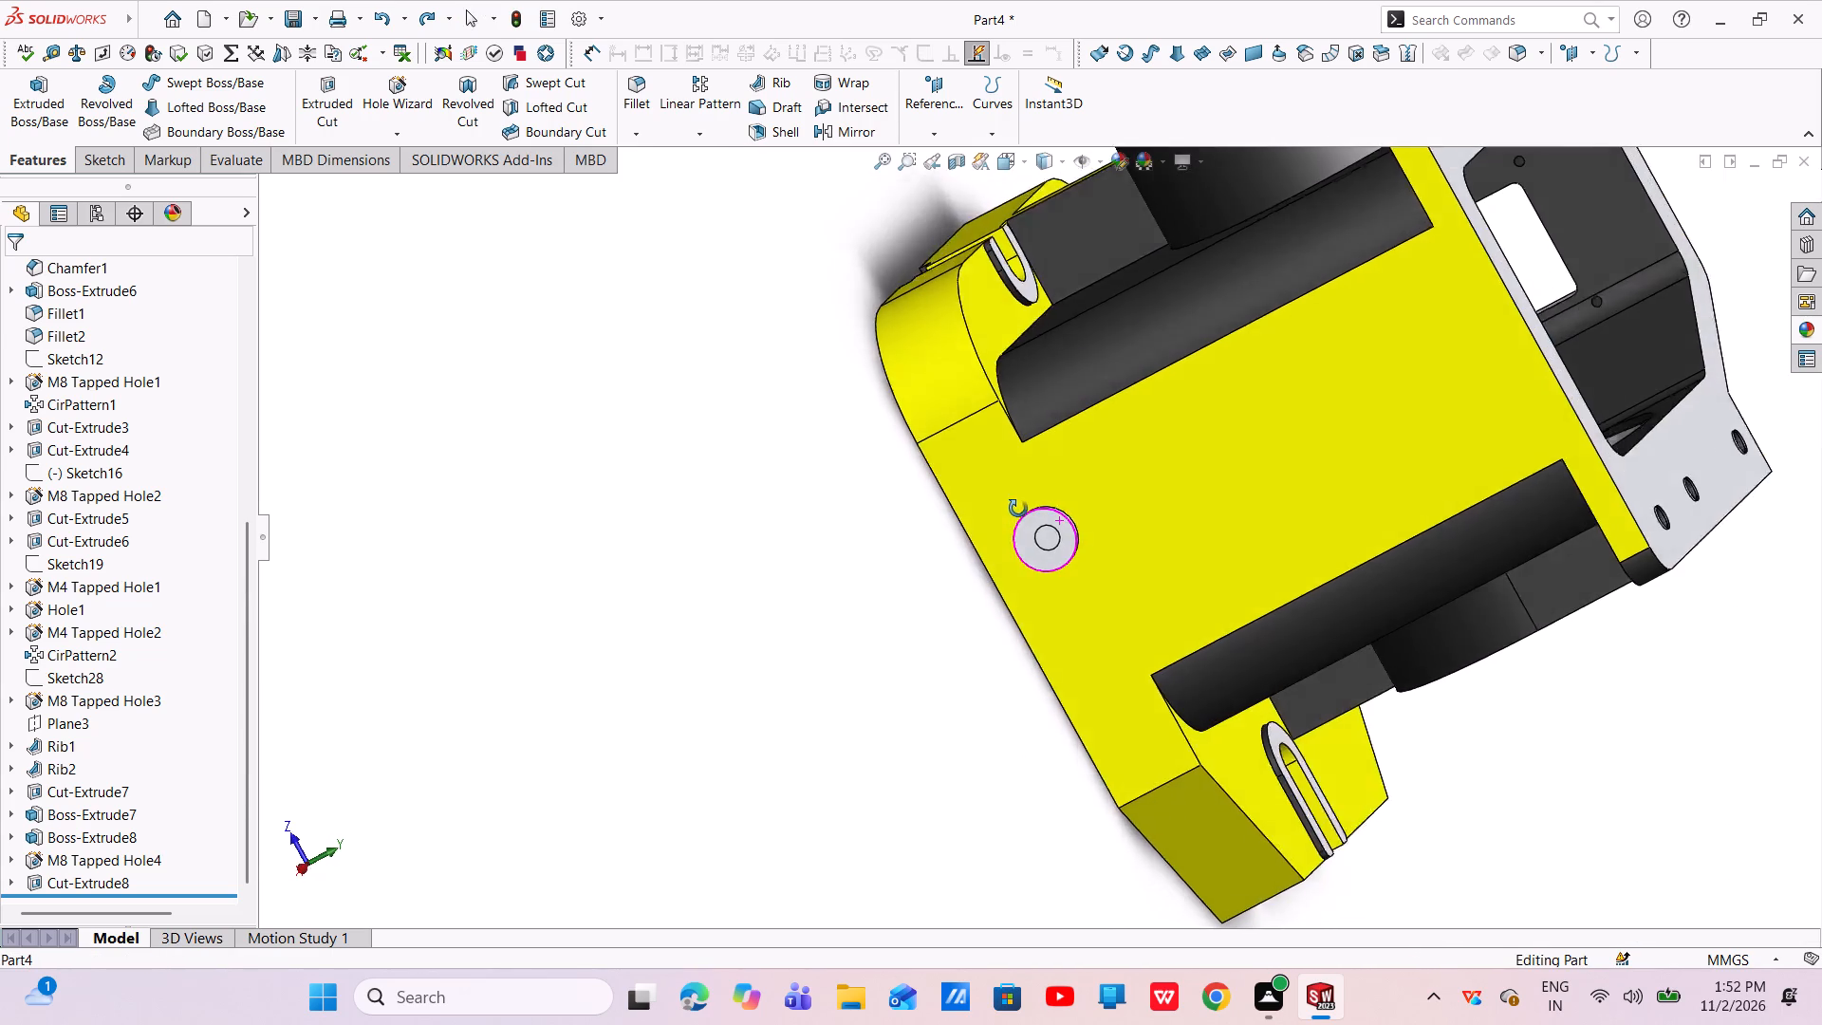
middle_click_drag(1018, 509, 997, 510)
scroll(992, 537, "up", 4)
middle_click_drag(1014, 520, 849, 656)
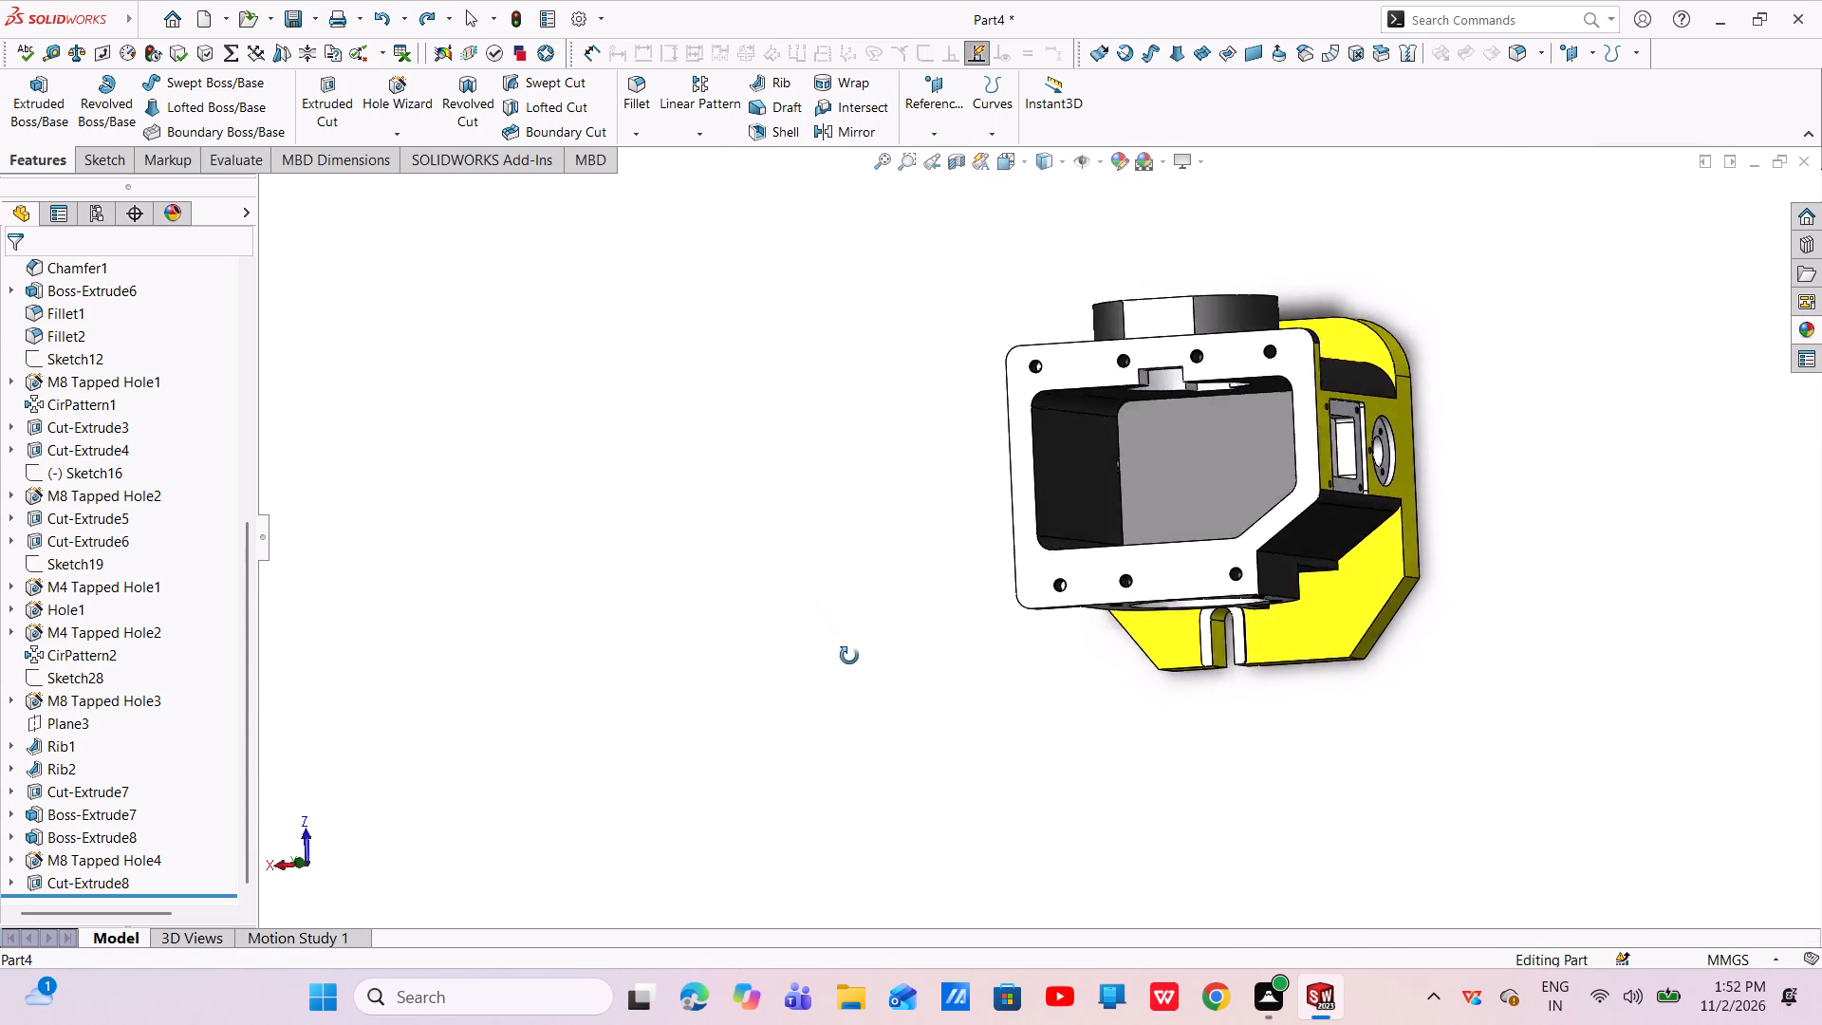
middle_click_drag(849, 656, 891, 704)
scroll(1251, 525, "down", 4)
middle_click_drag(1214, 475, 1207, 366)
left_click(1153, 303)
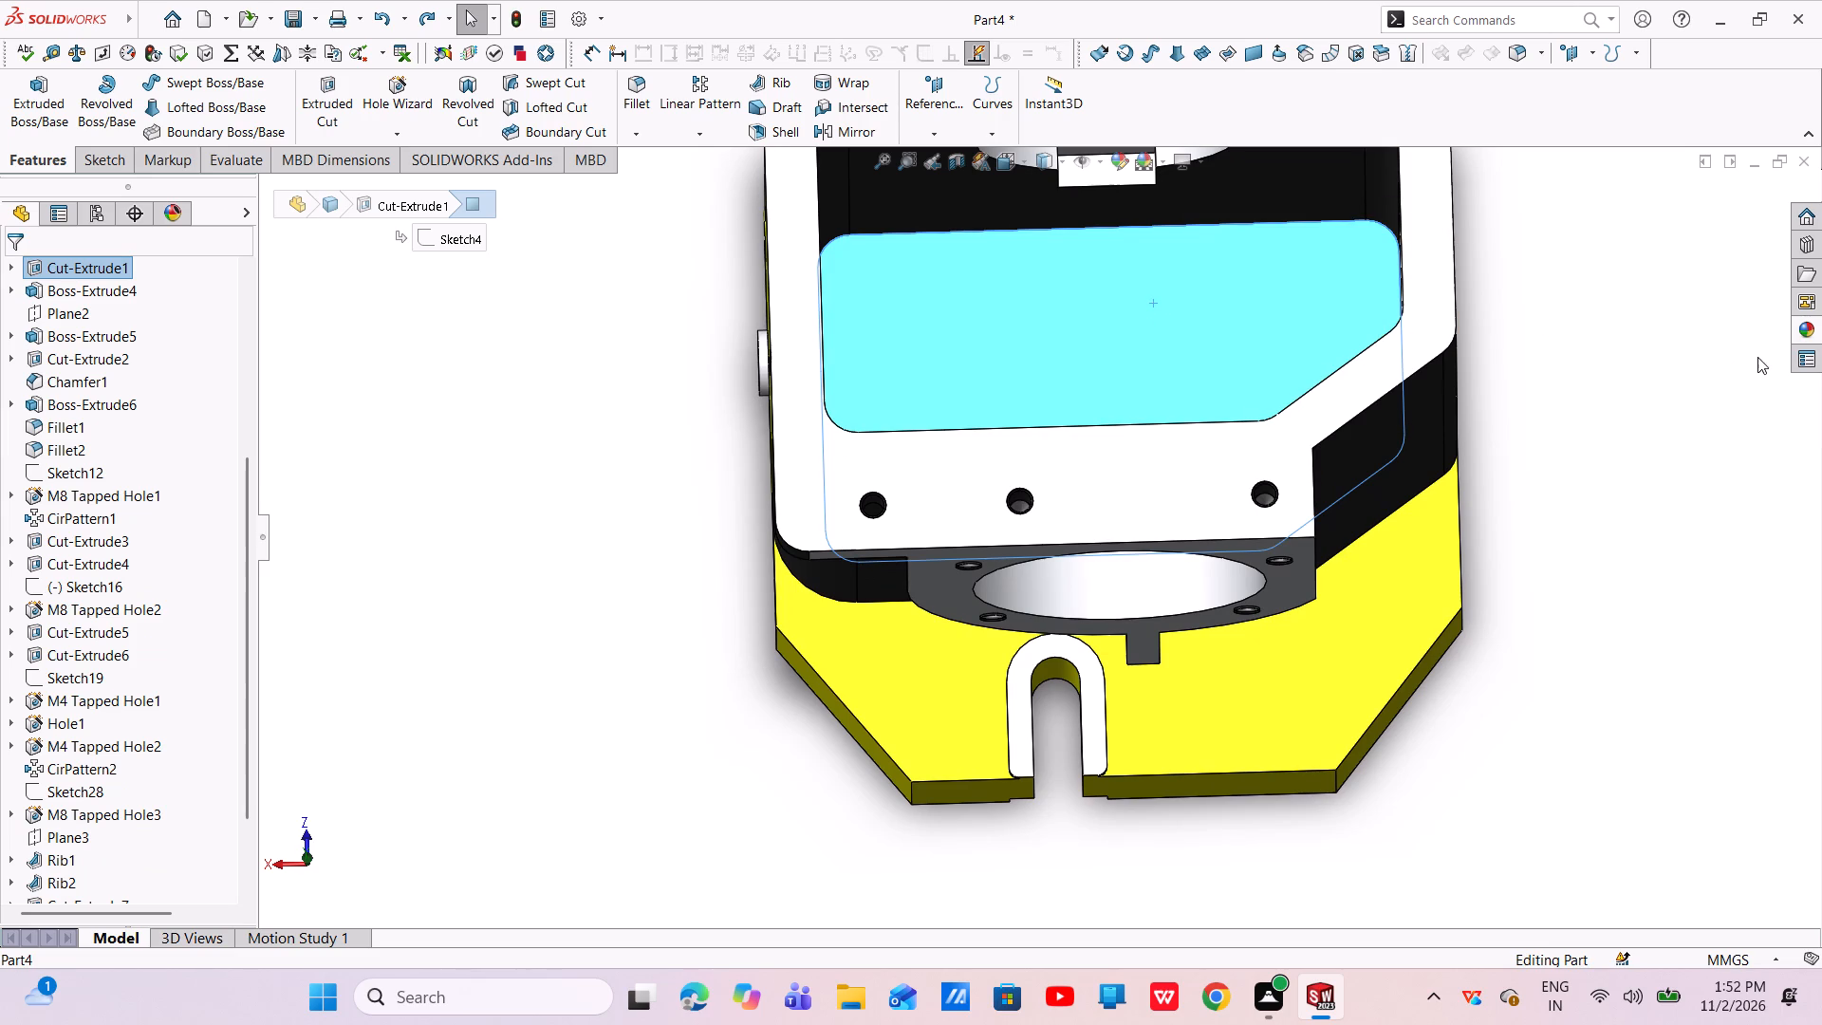
left_click(1806, 333)
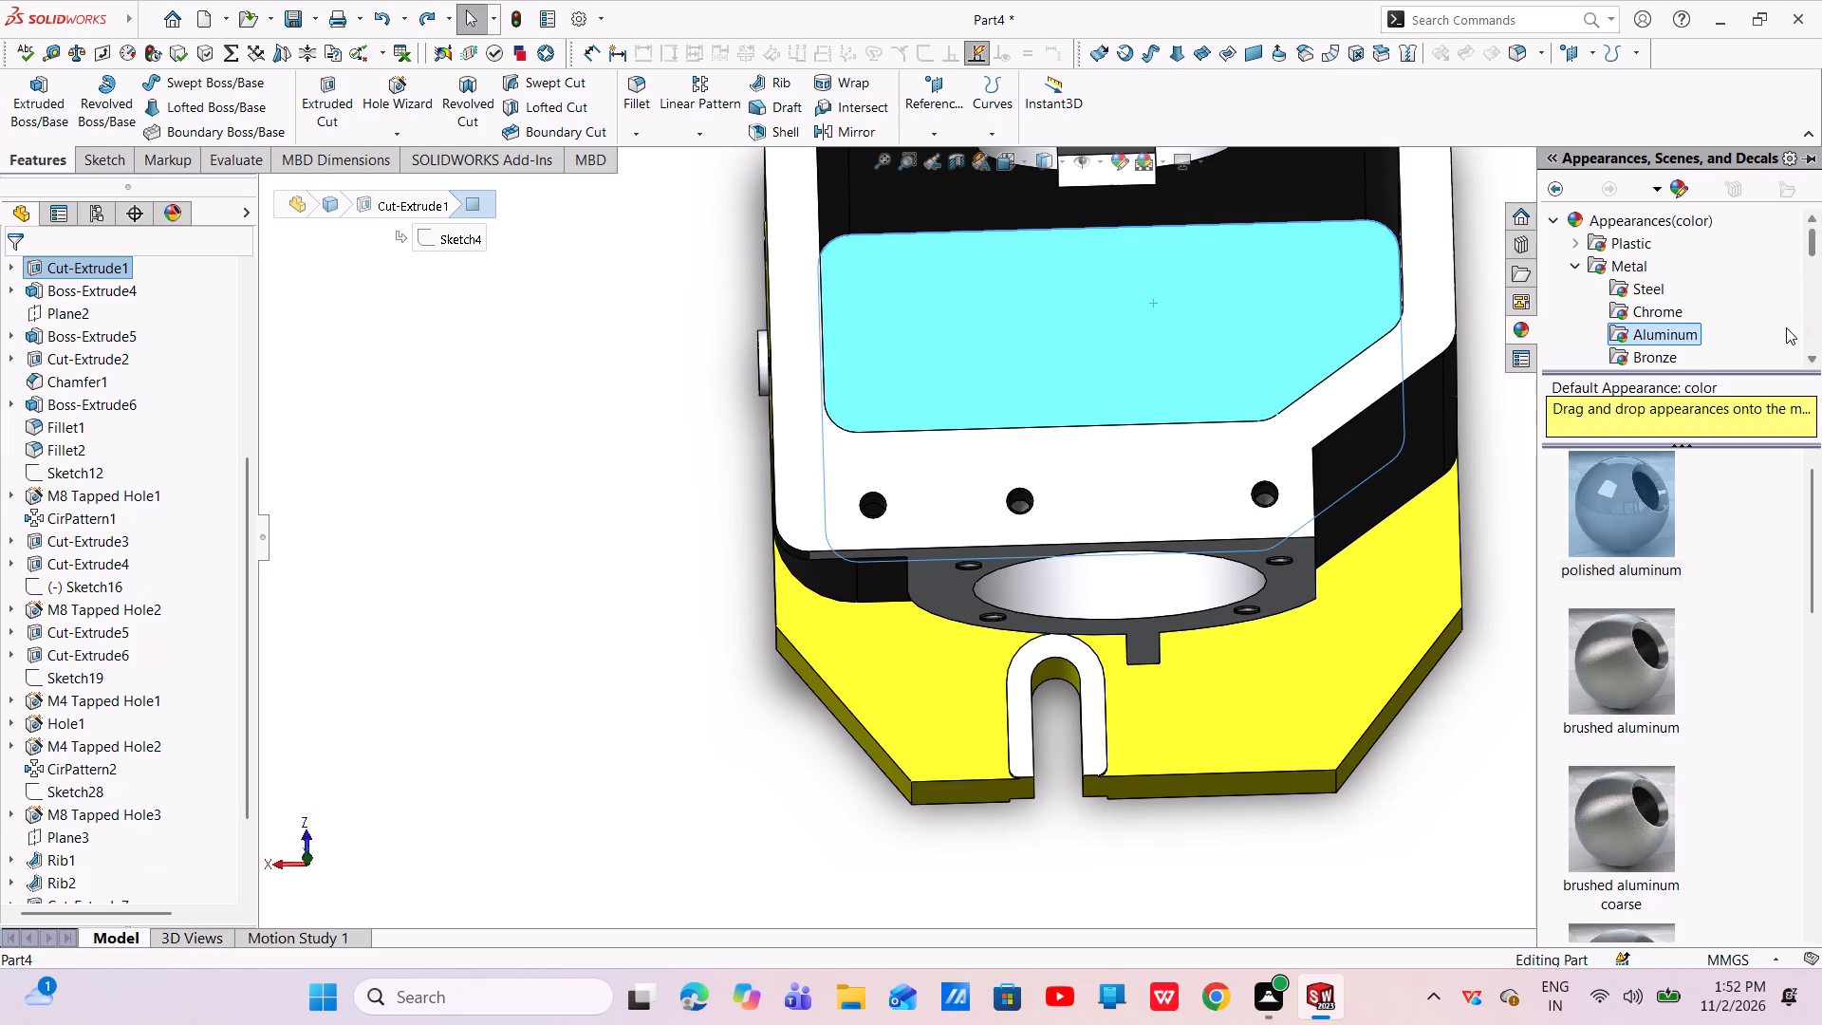
double_click(1629, 478)
left_click(485, 485)
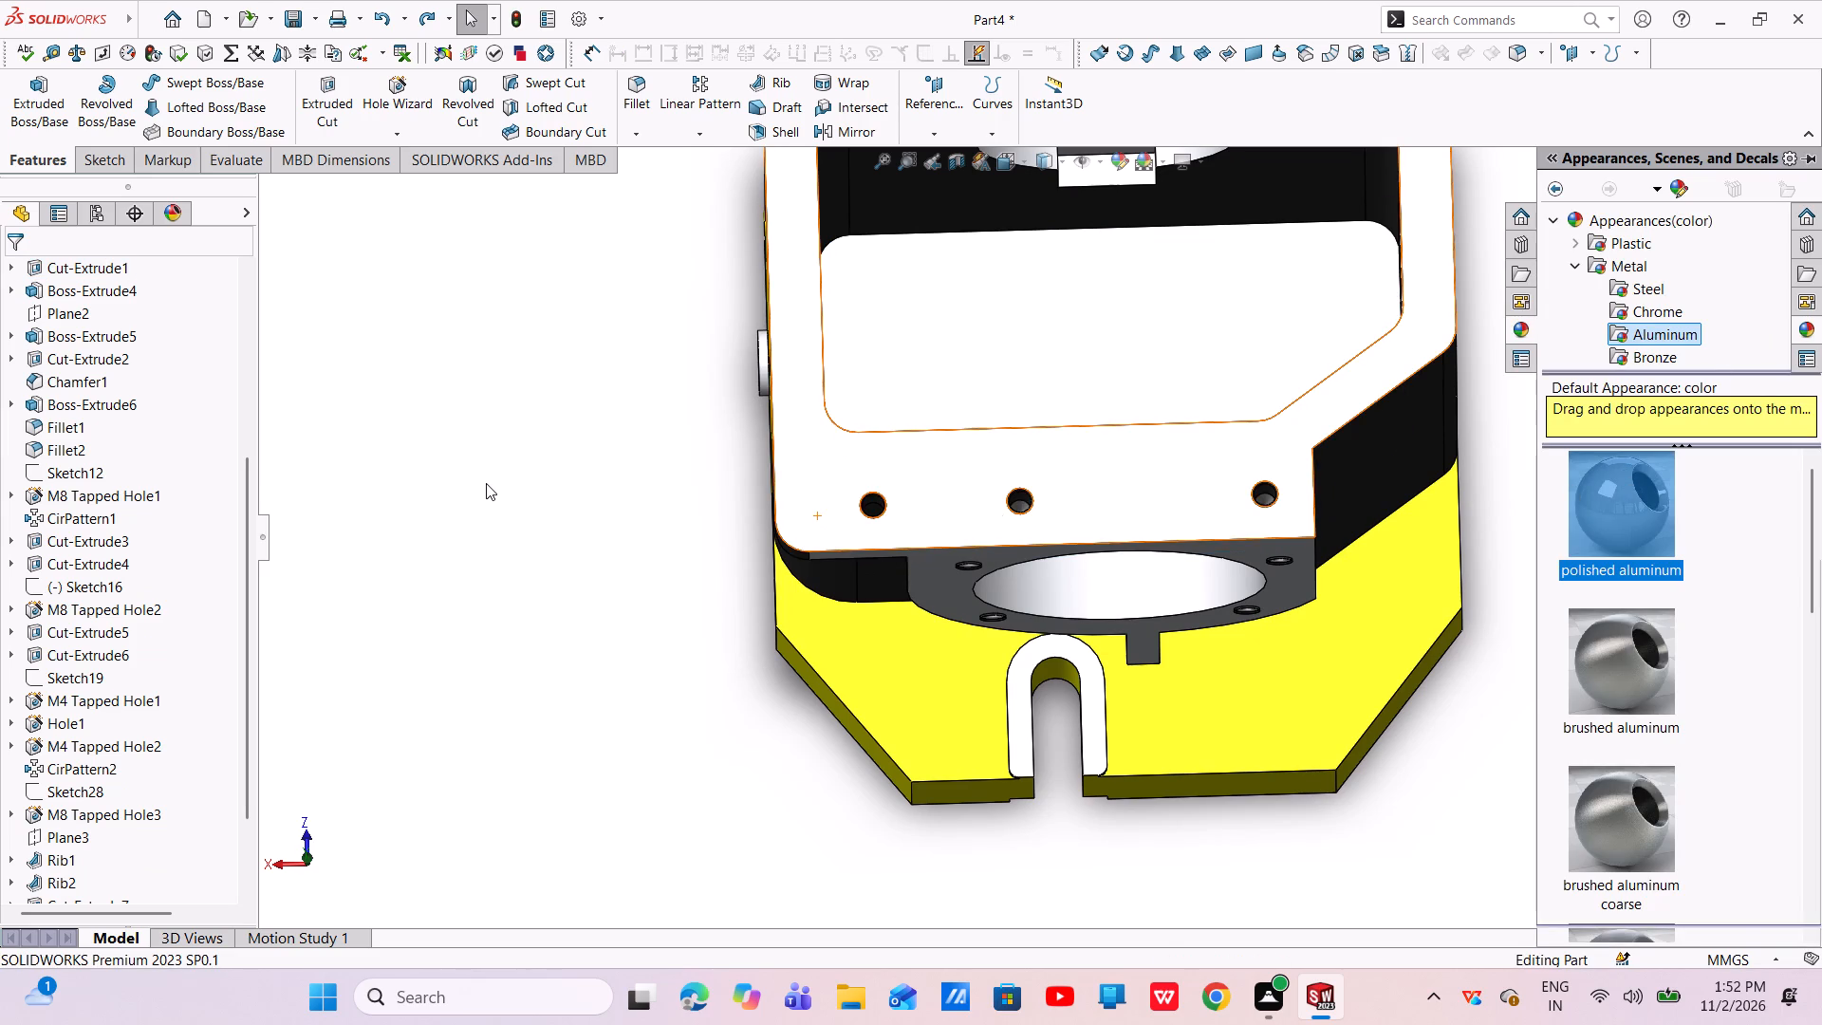
Examine the finished housing from all sides, including the cavity, flanged bores, base, small round boss and the square and round side openings.
scroll(504, 457, "up", 1)
scroll(511, 440, "down", 1)
scroll(514, 436, "up", 2)
middle_click_drag(819, 438, 763, 638)
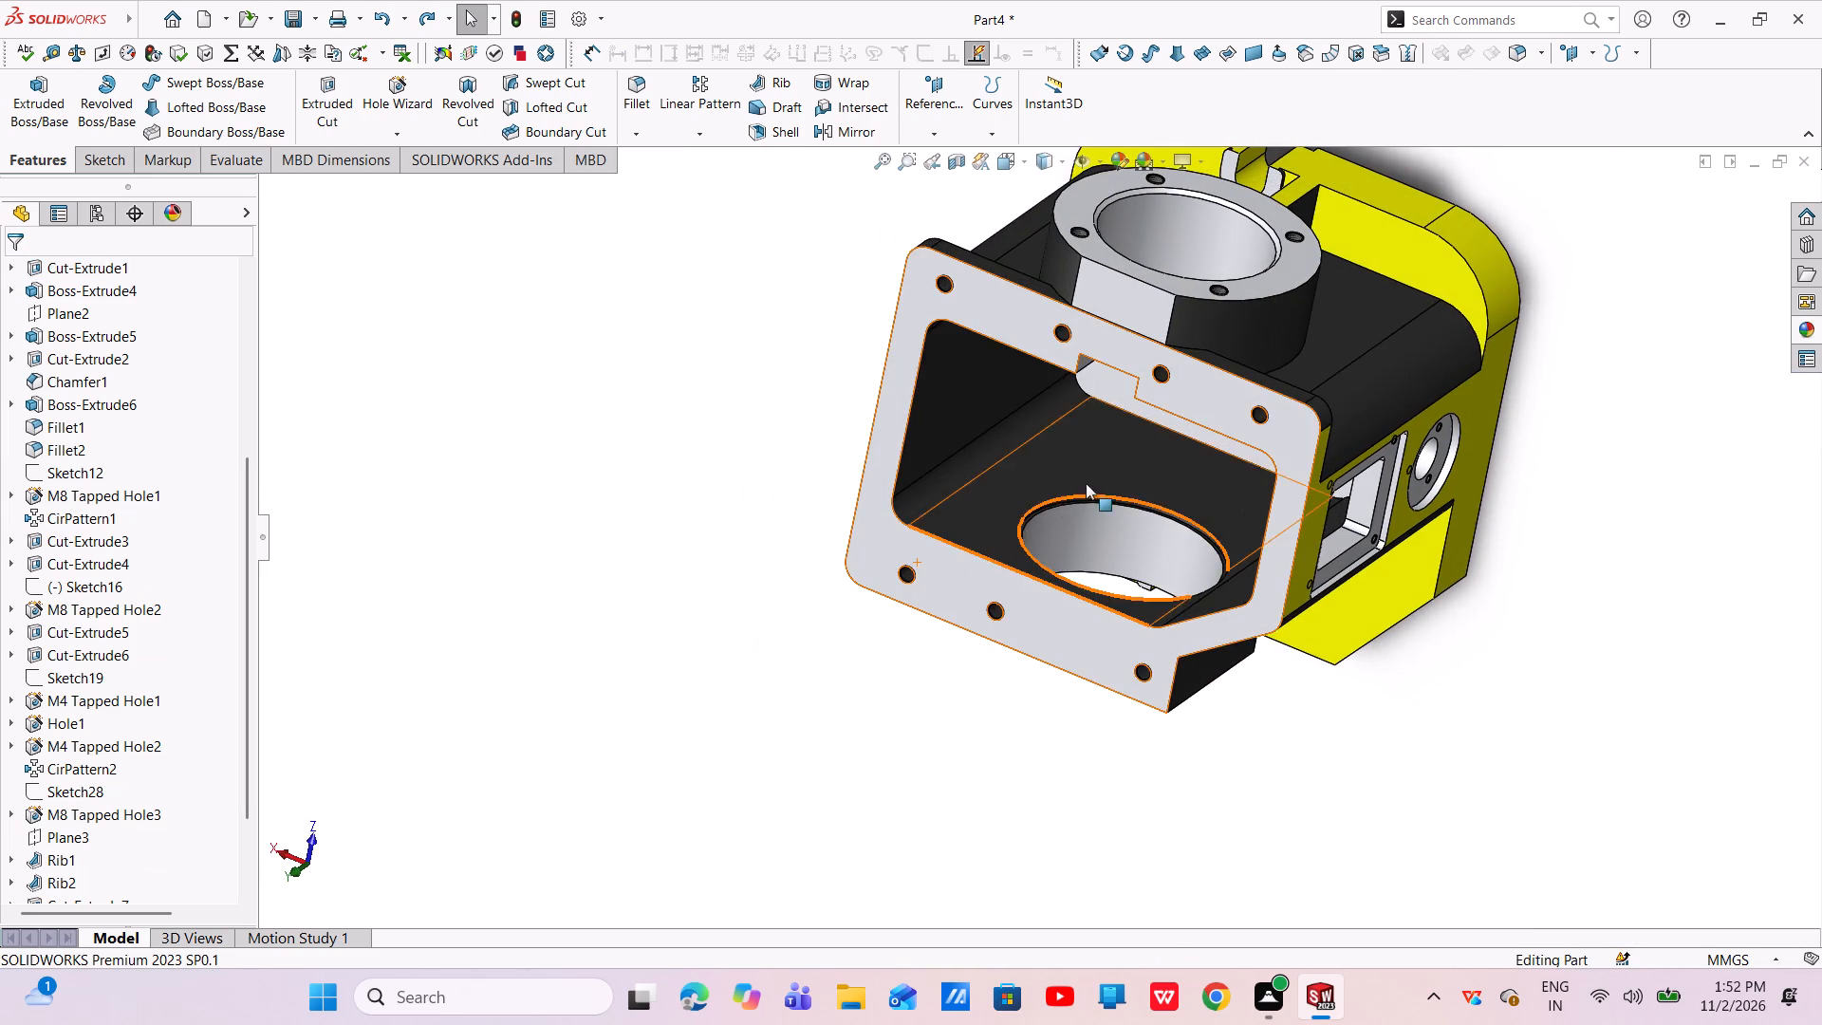
scroll(1114, 460, "up", 3)
middle_click_drag(1087, 500, 1295, 412)
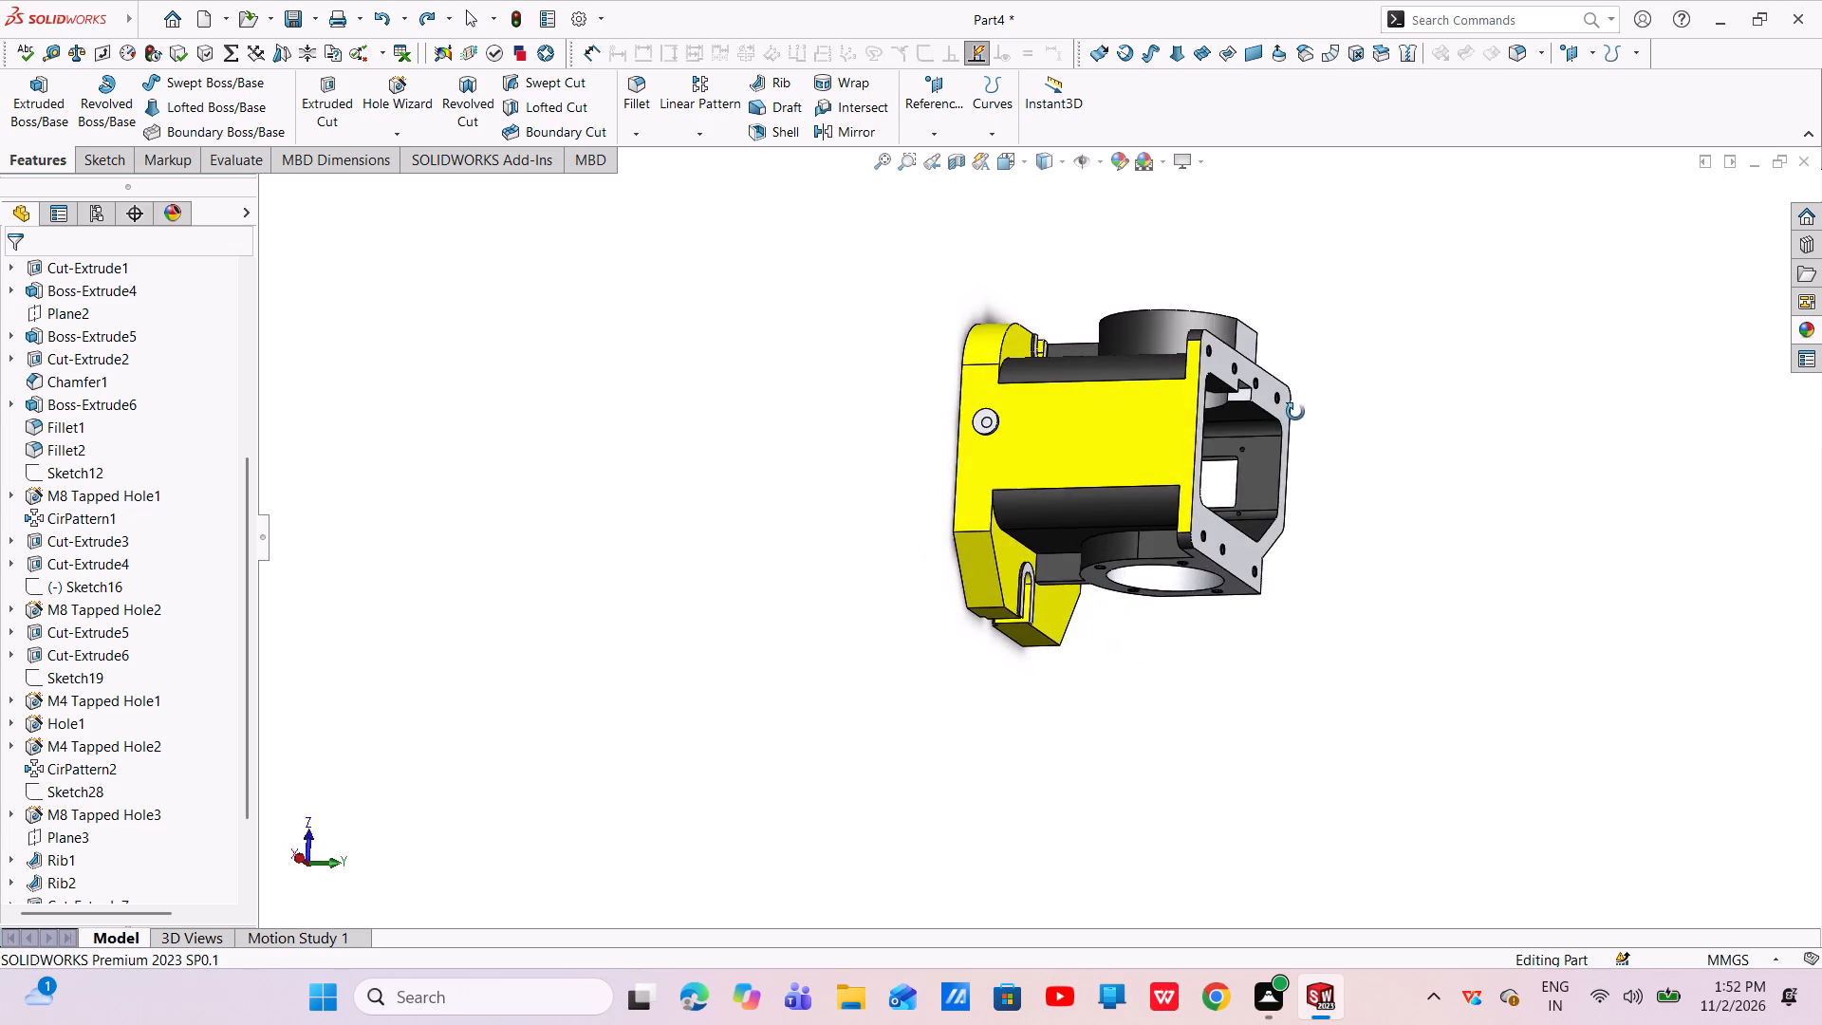
middle_click_drag(1295, 412, 1269, 415)
left_click(1403, 481)
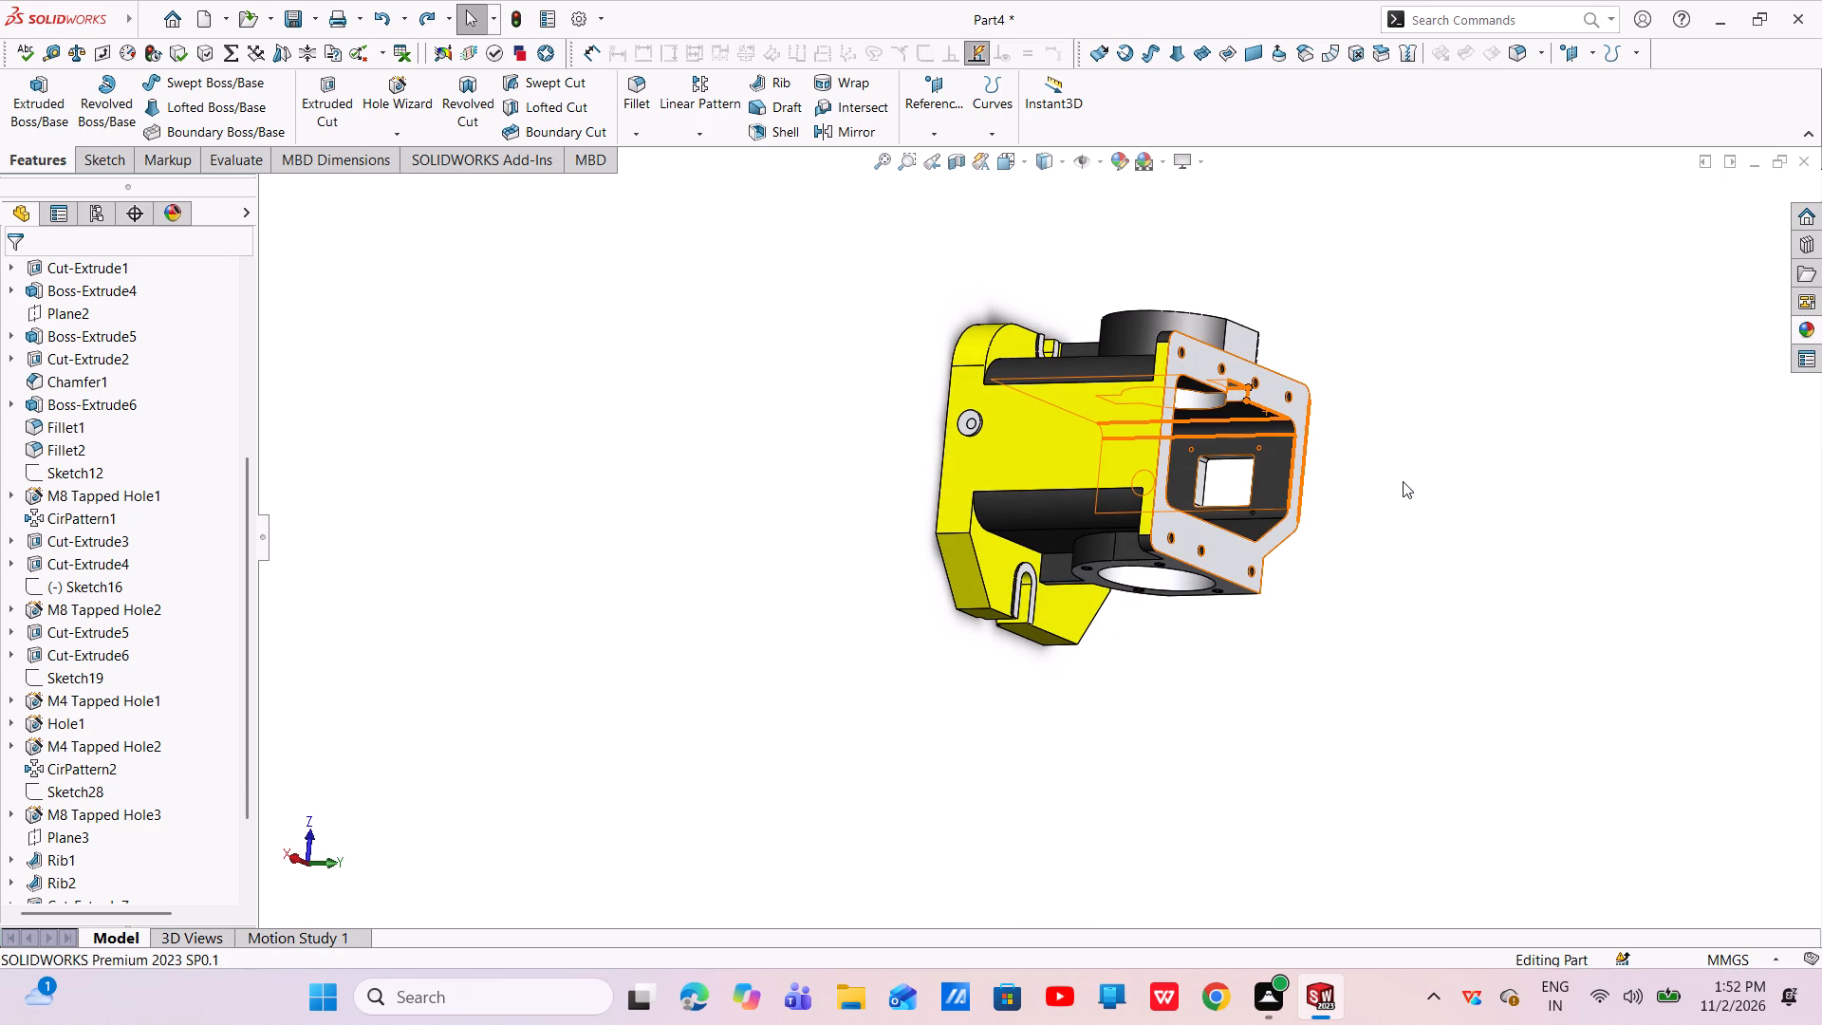
left_click(1403, 479)
key("Escape")
key("Escape")
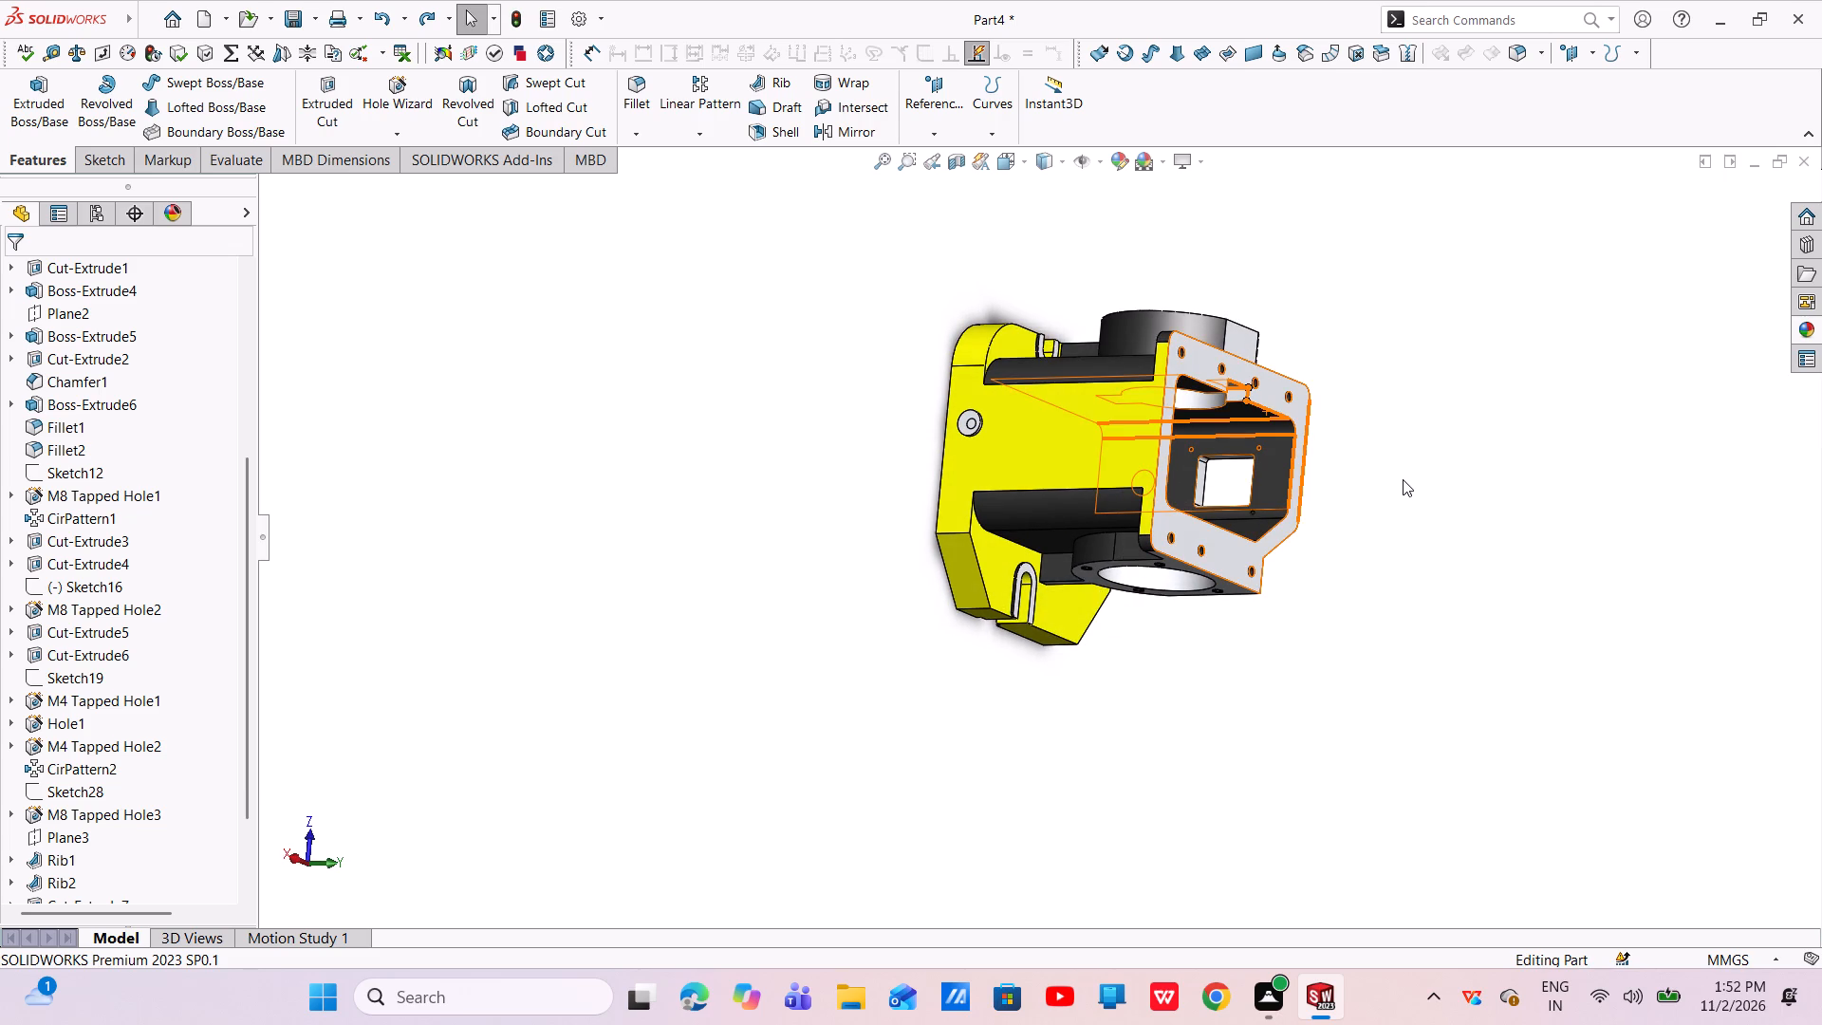
key("Escape")
double_click(1403, 479)
key("Escape")
key("Escape")
middle_click_drag(1098, 557, 893, 366)
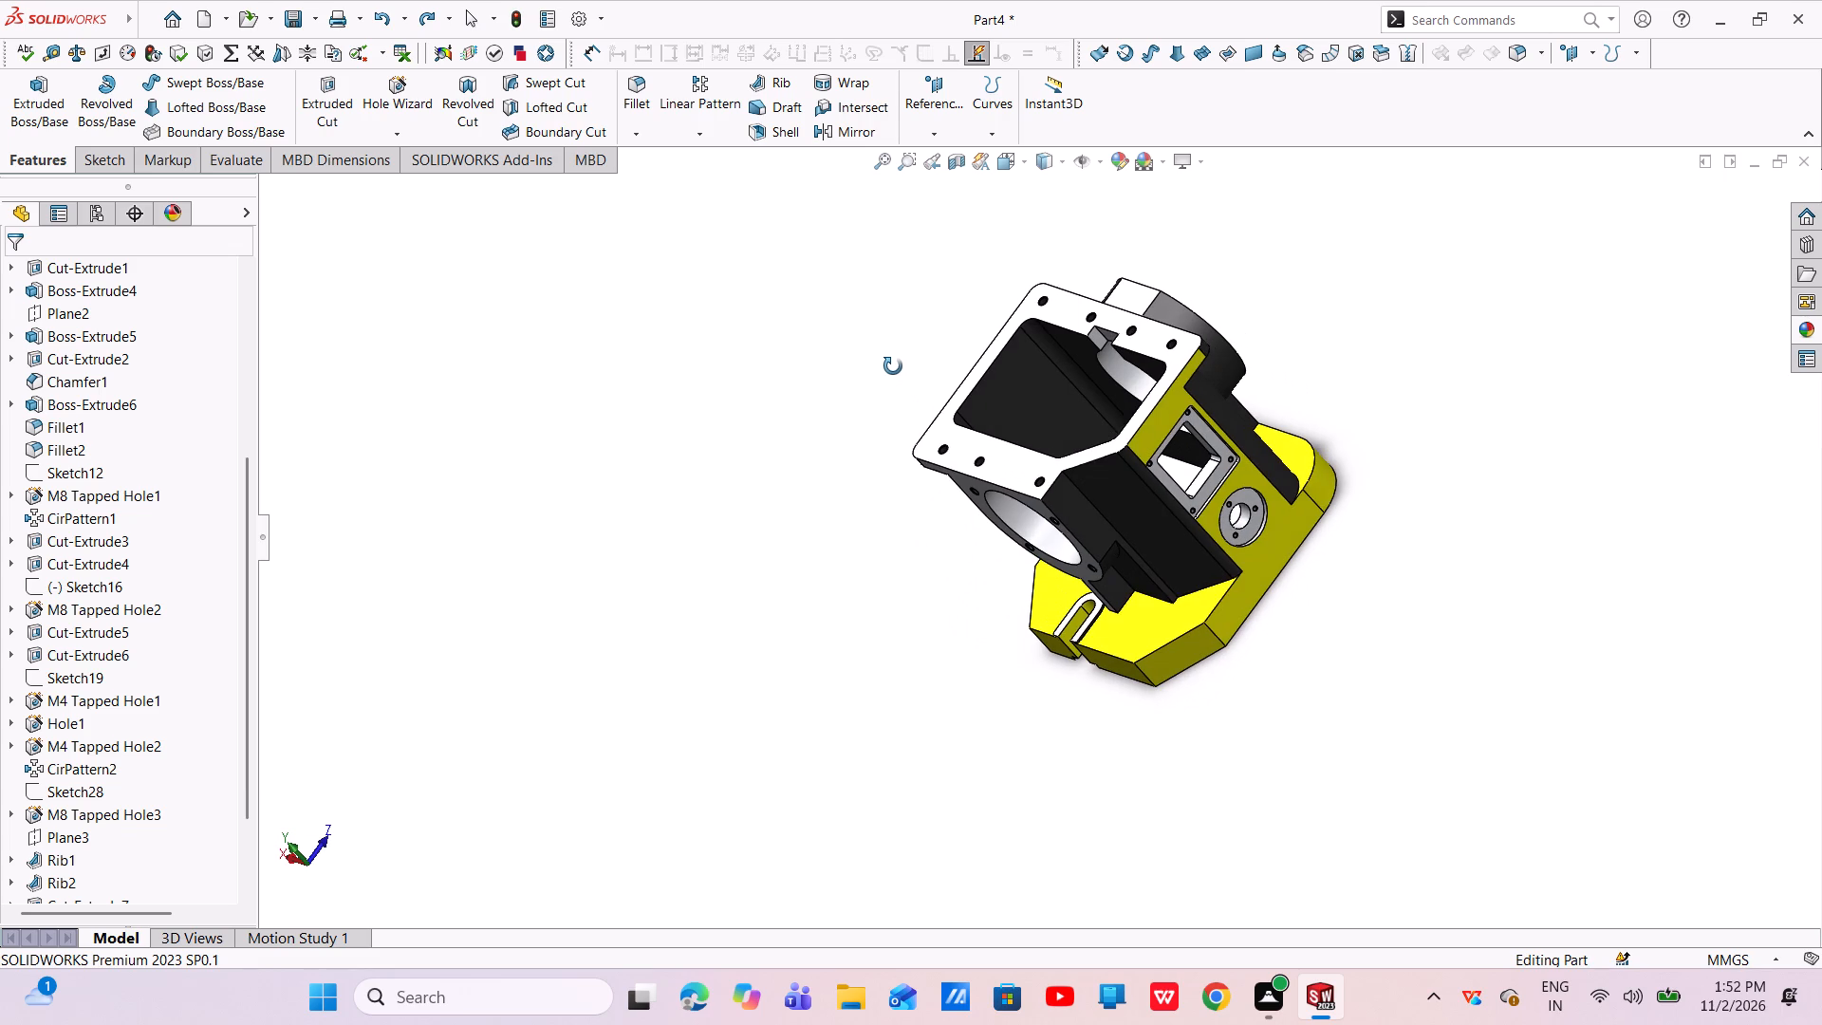
middle_click_drag(893, 366, 876, 516)
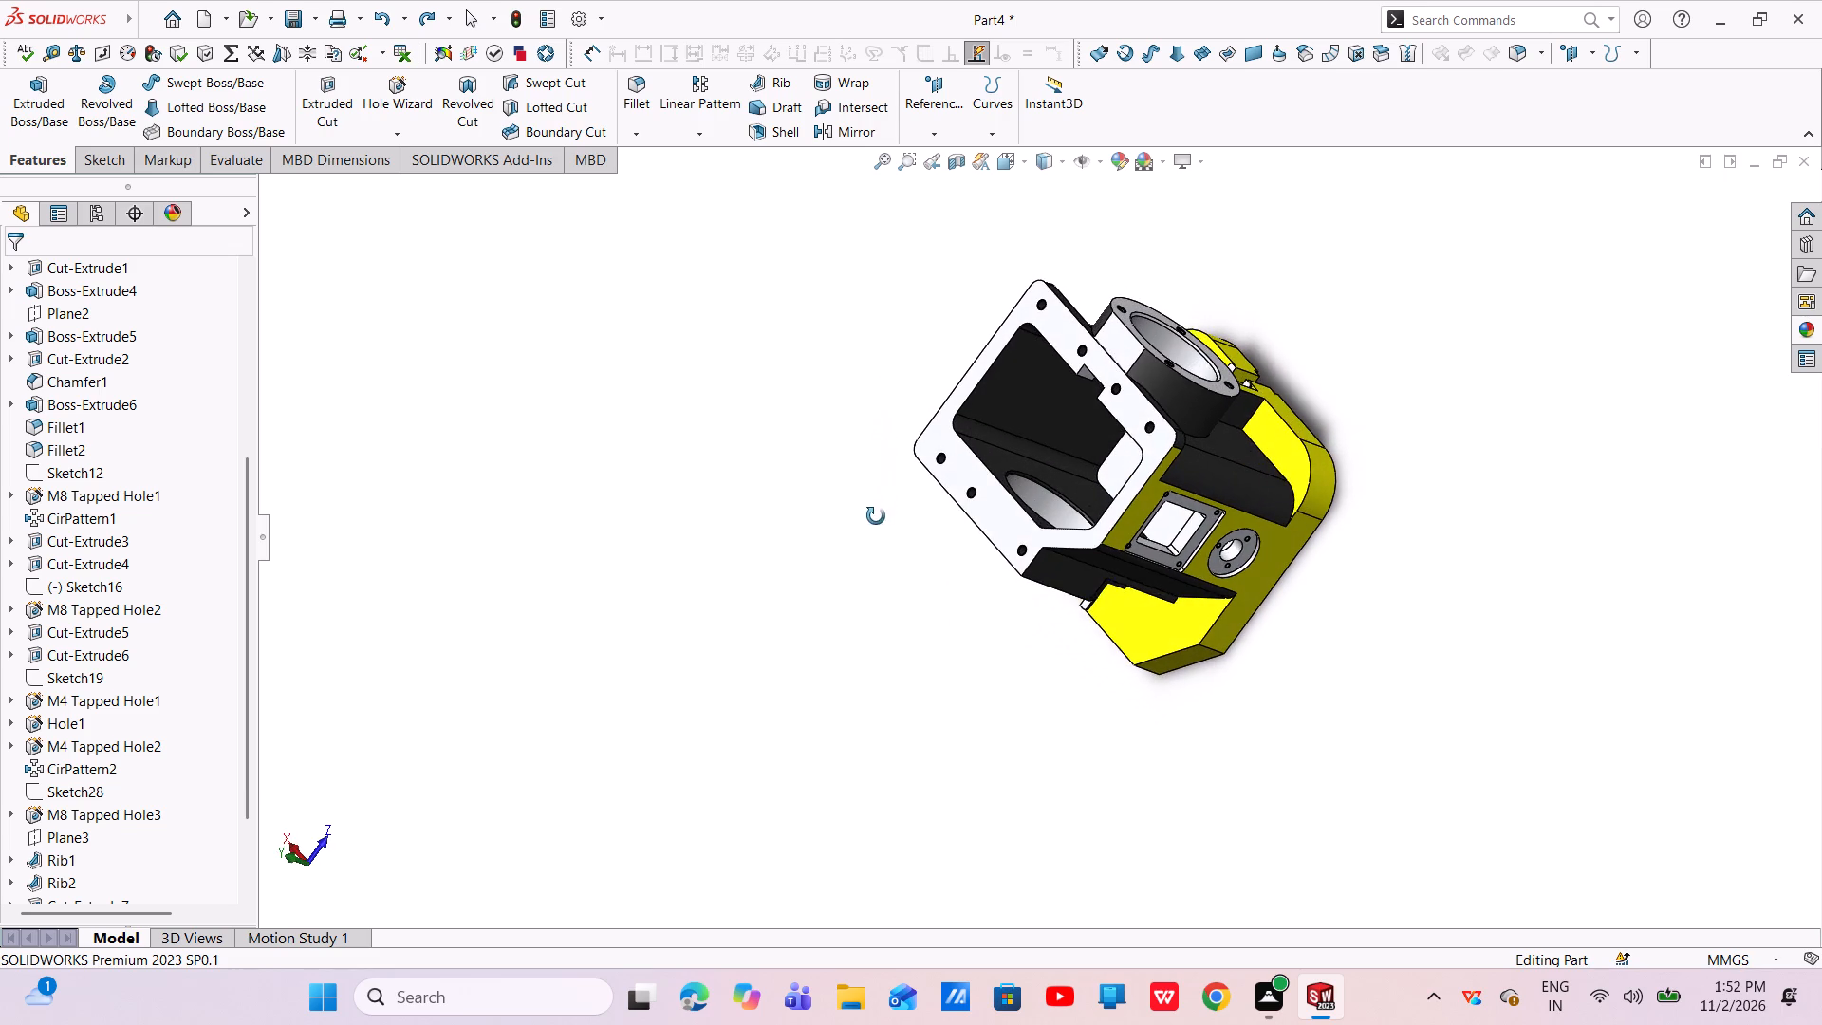
middle_click_drag(876, 516, 876, 517)
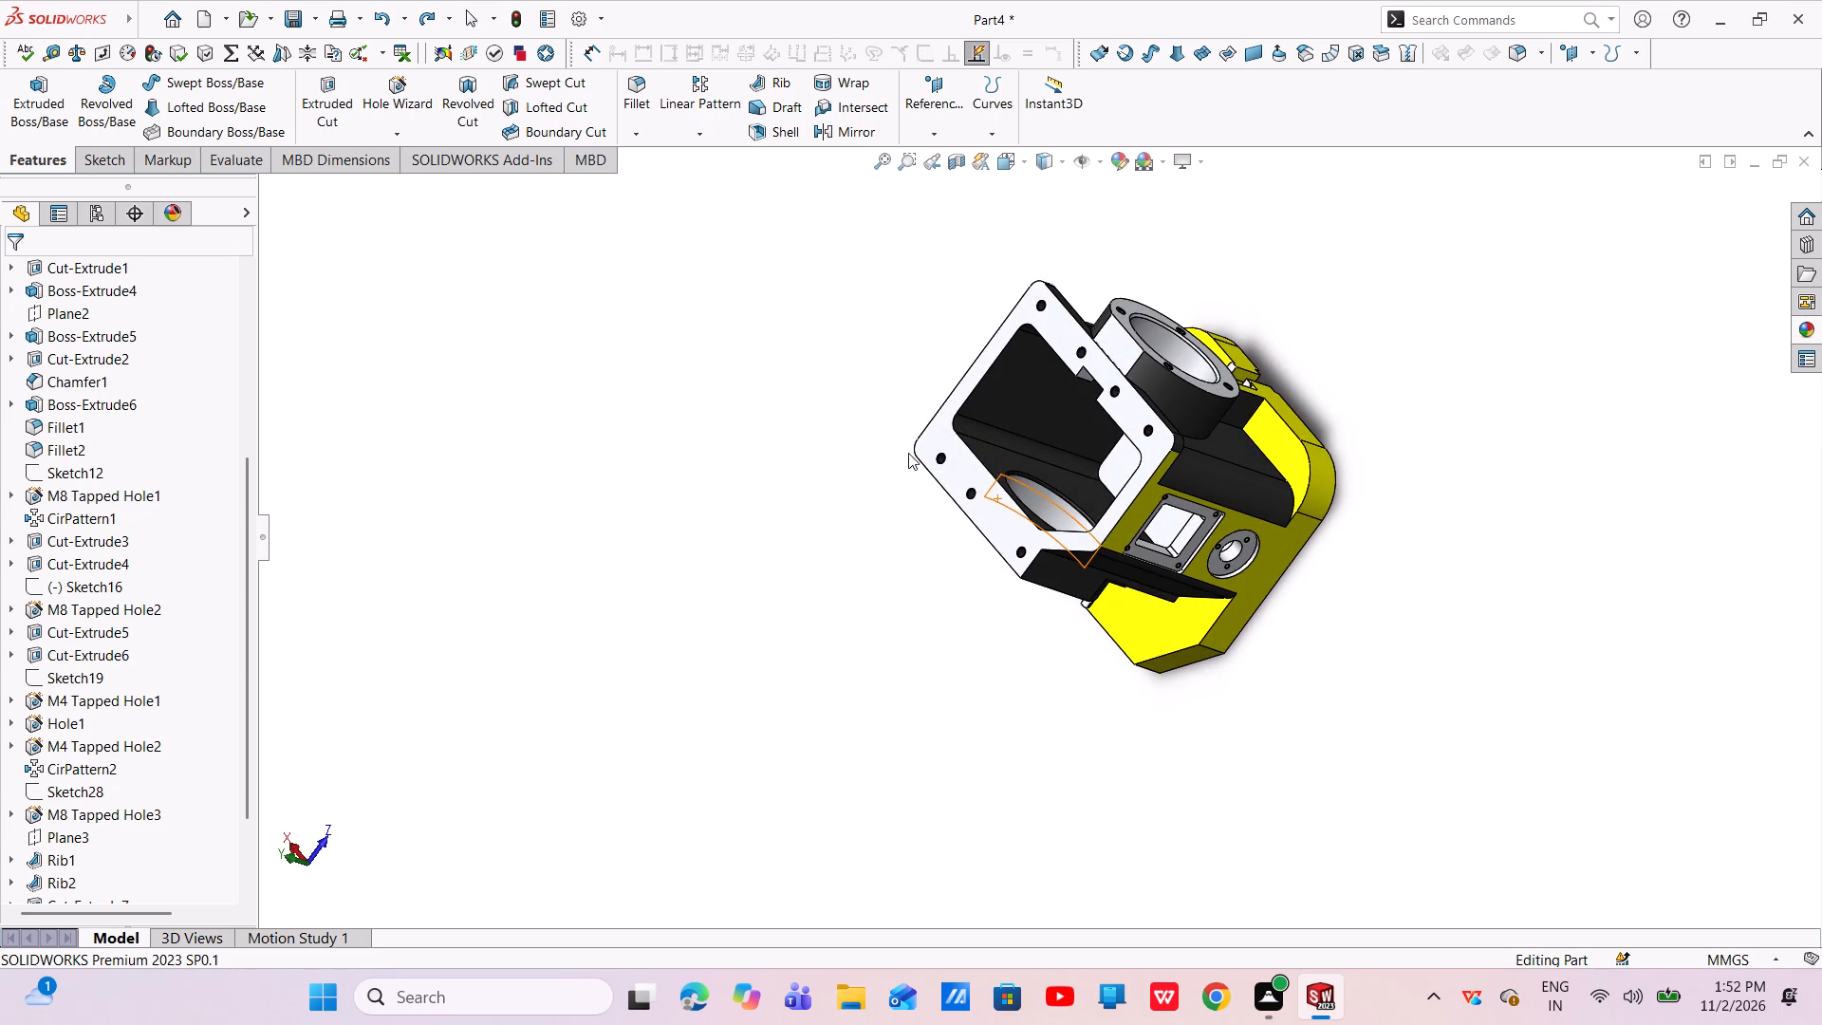
scroll(1084, 474, "down", 7)
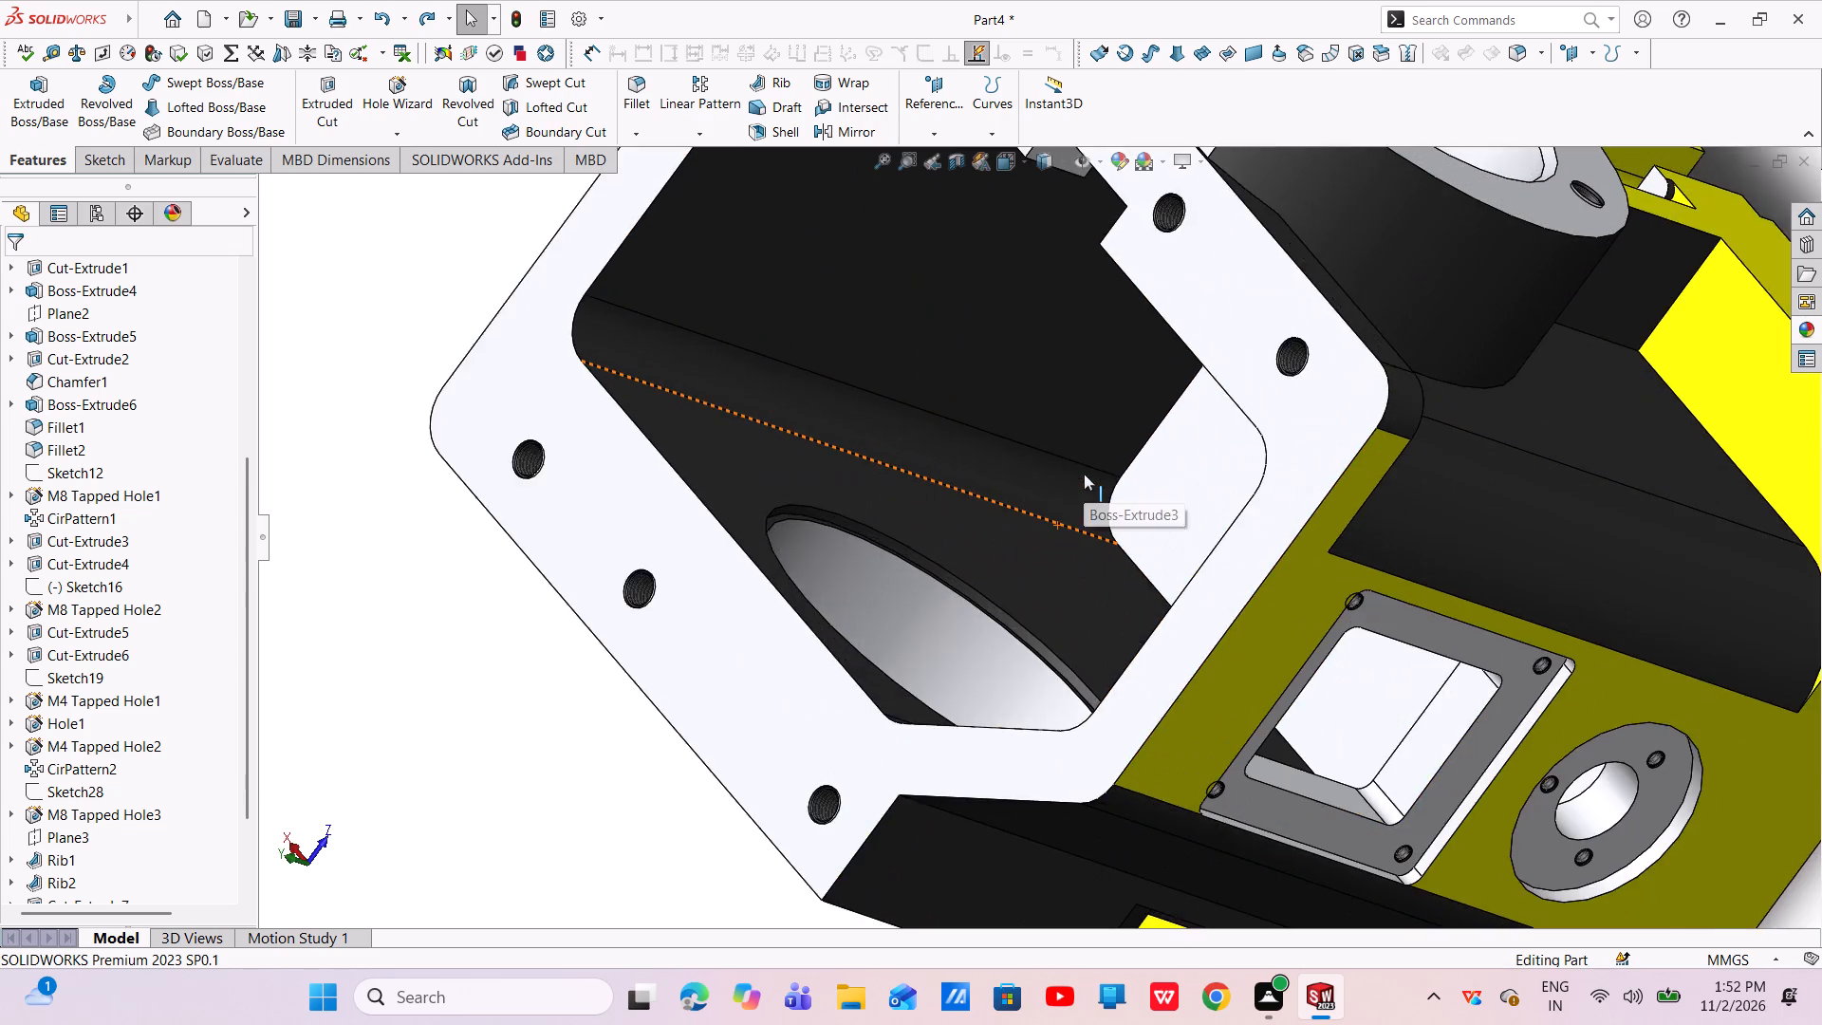
middle_click_drag(1084, 474, 1129, 427)
scroll(1160, 416, "up", 5)
middle_click_drag(1157, 460, 1467, 312)
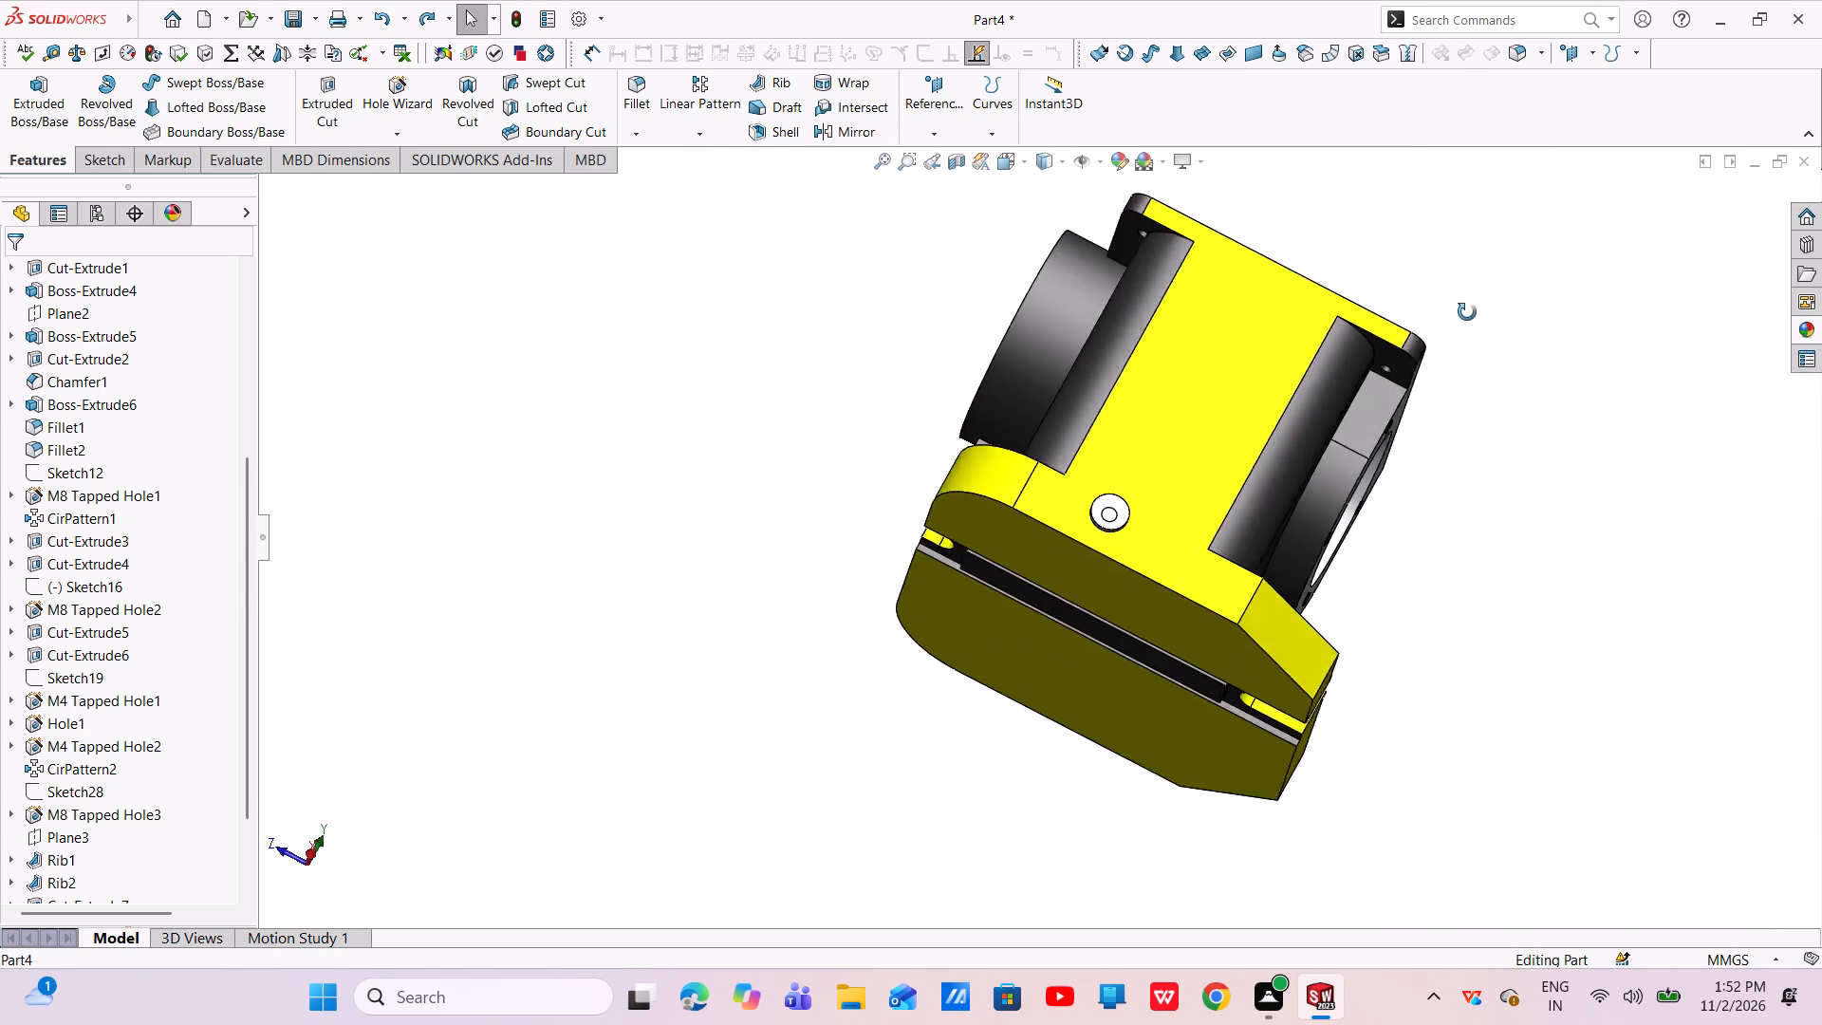
middle_click_drag(1467, 312, 1598, 687)
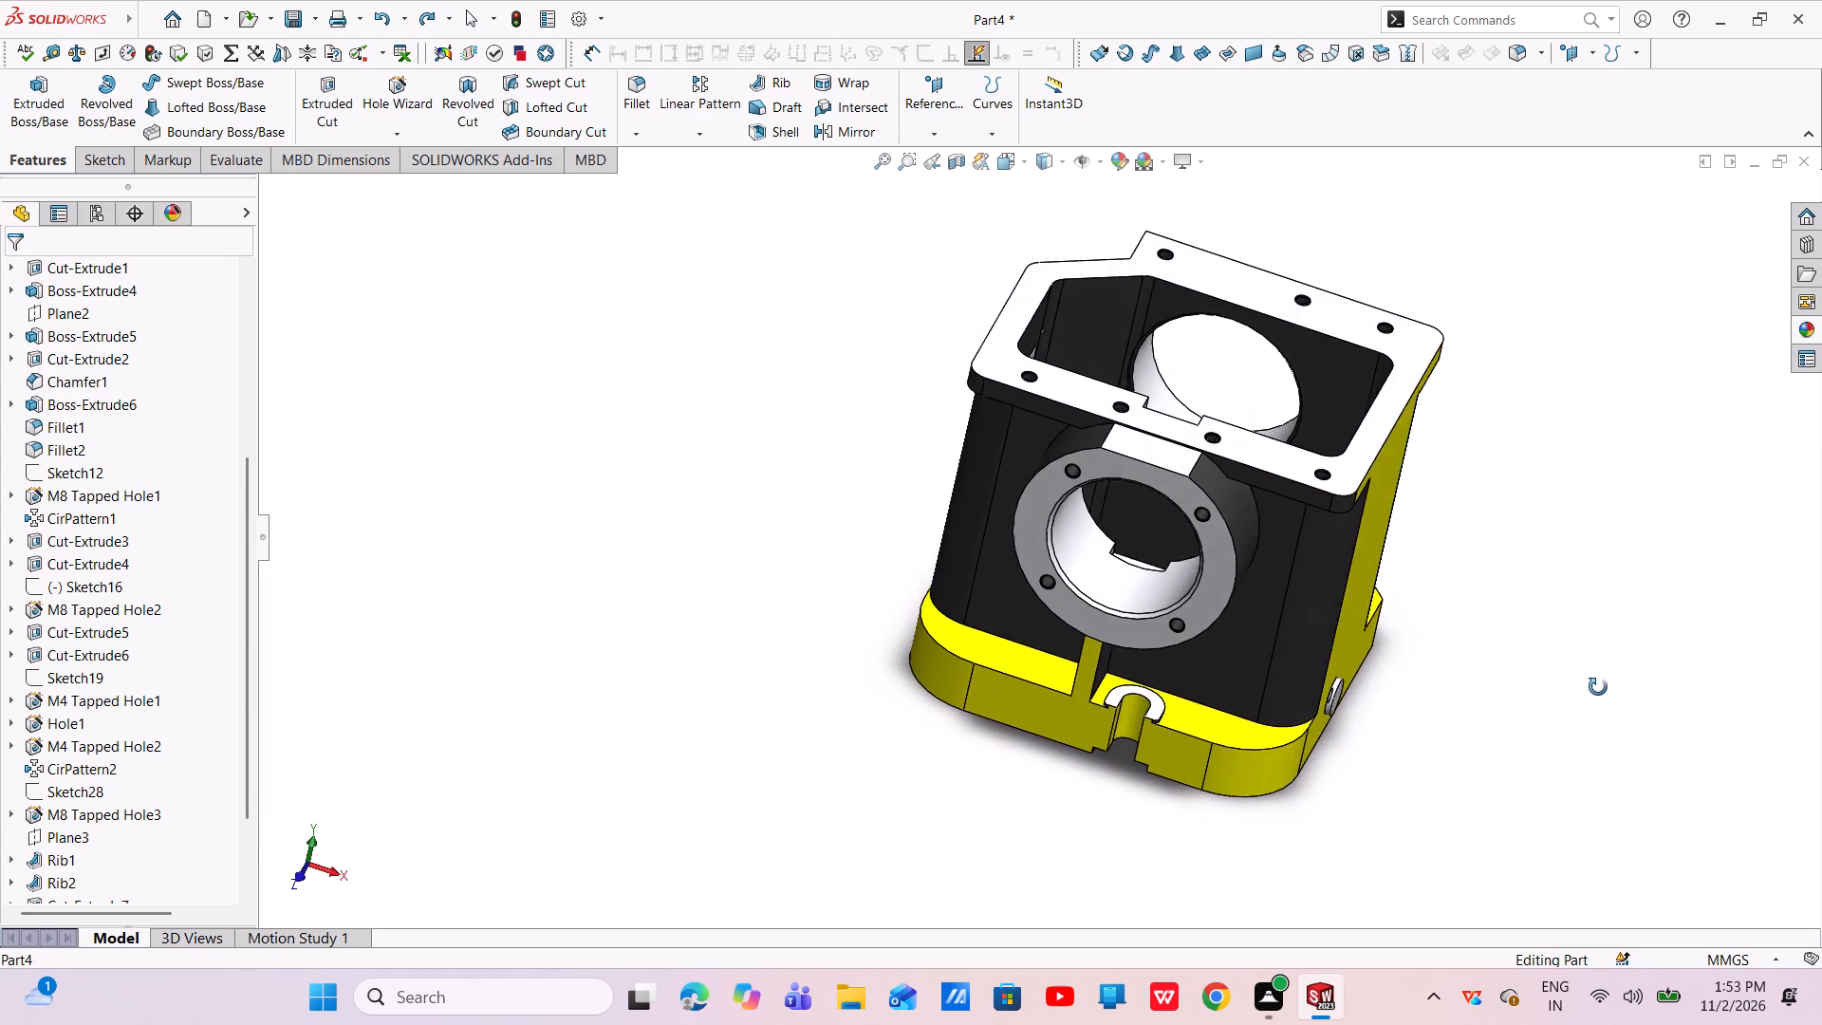
middle_click_drag(1598, 687, 1622, 717)
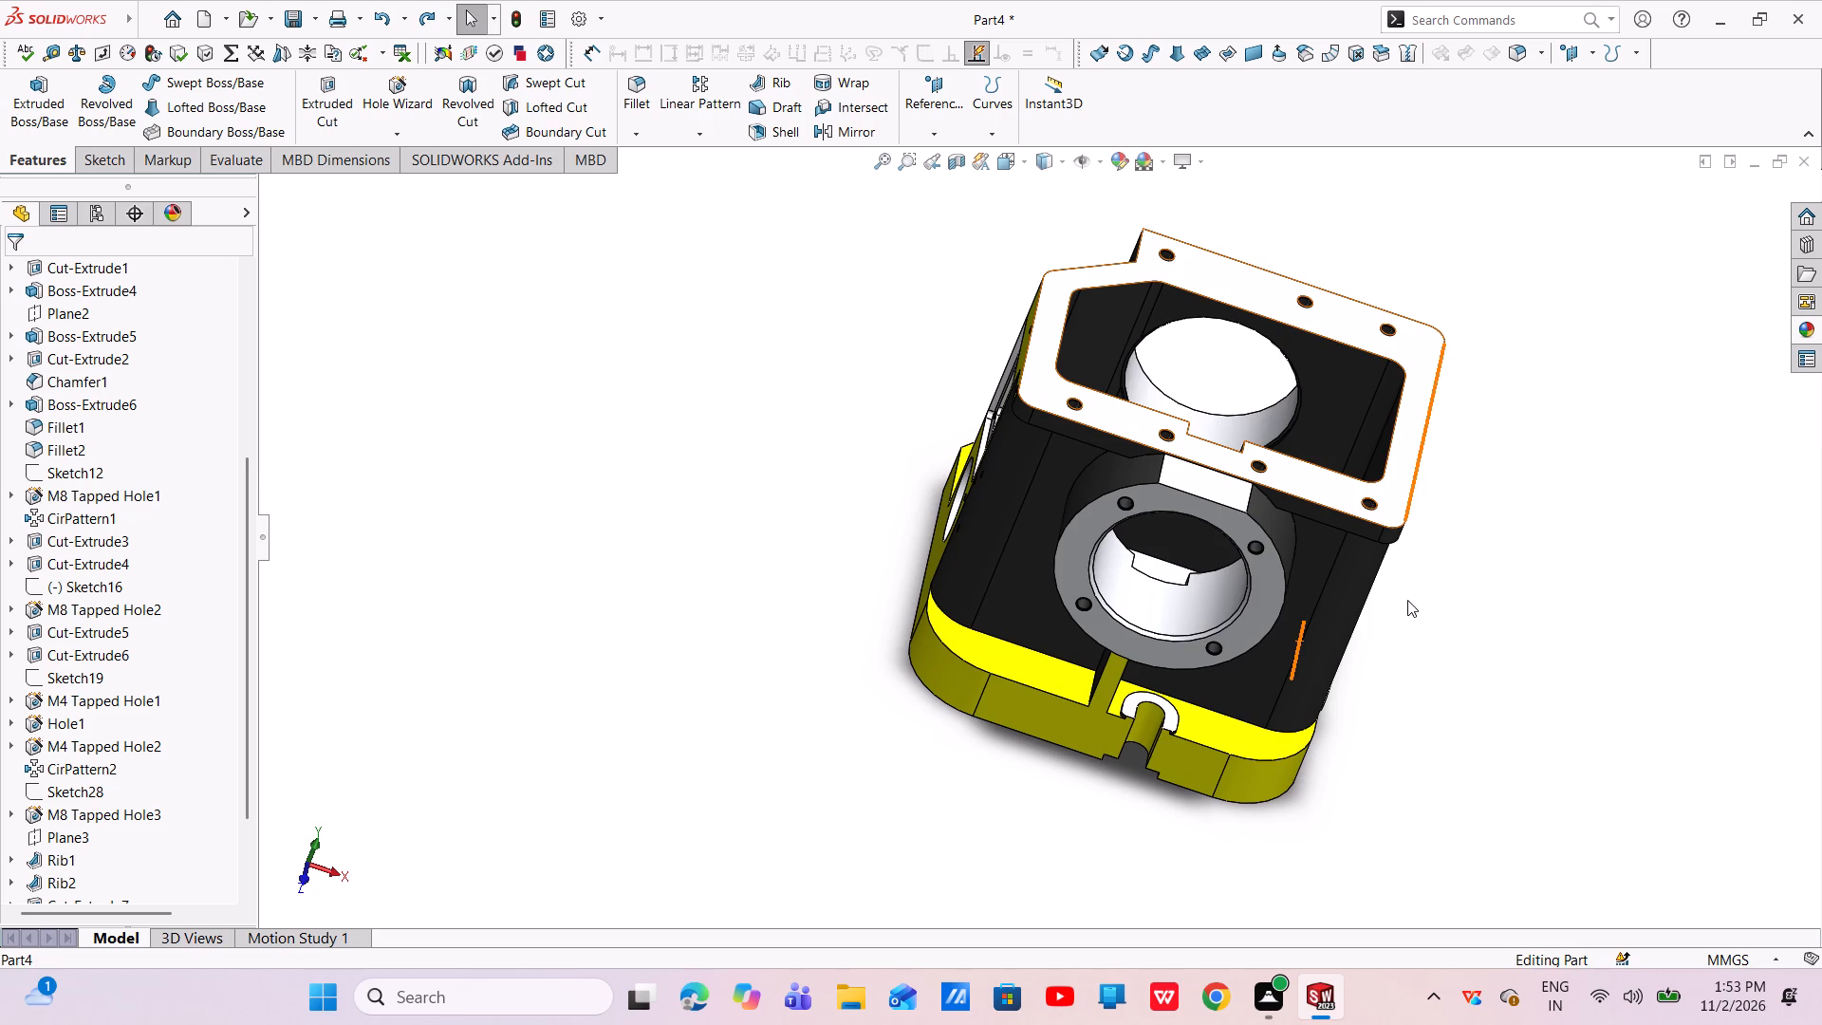
middle_click_drag(1404, 605, 1347, 563)
scroll(1564, 603, "down", 3)
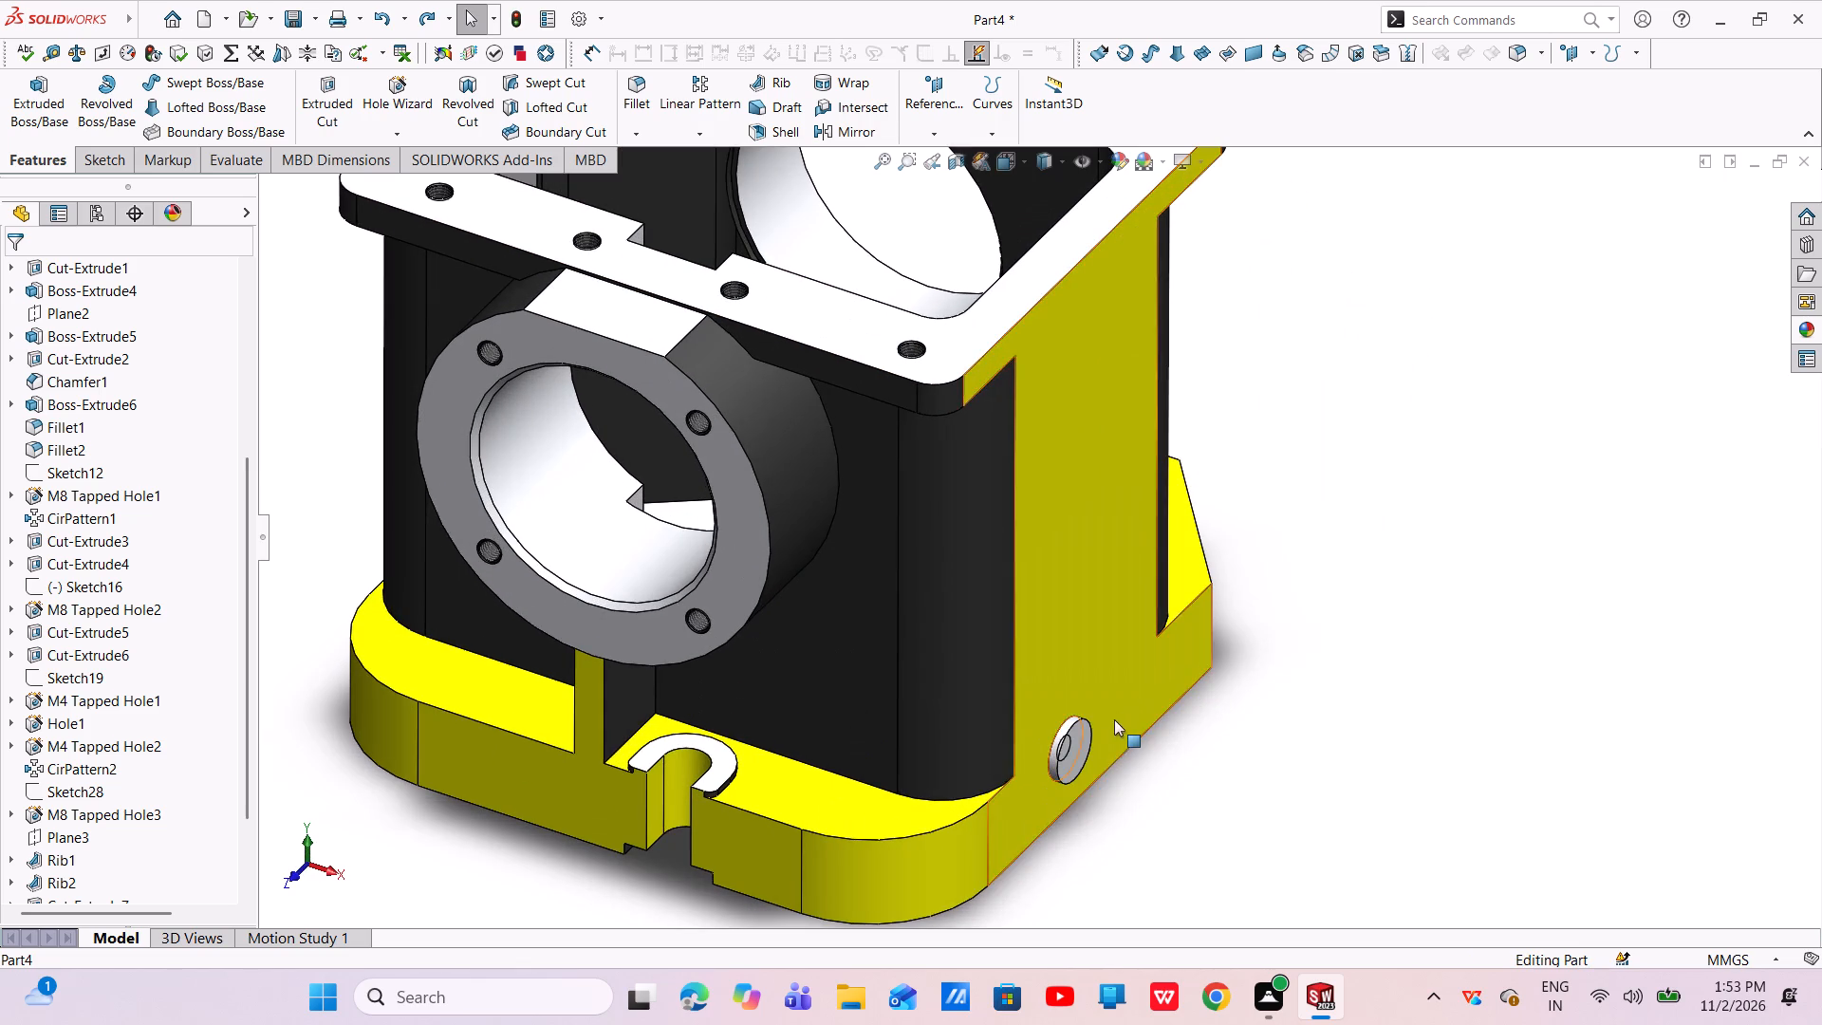
scroll(1076, 755, "down", 5)
middle_click_drag(1069, 749, 1114, 532)
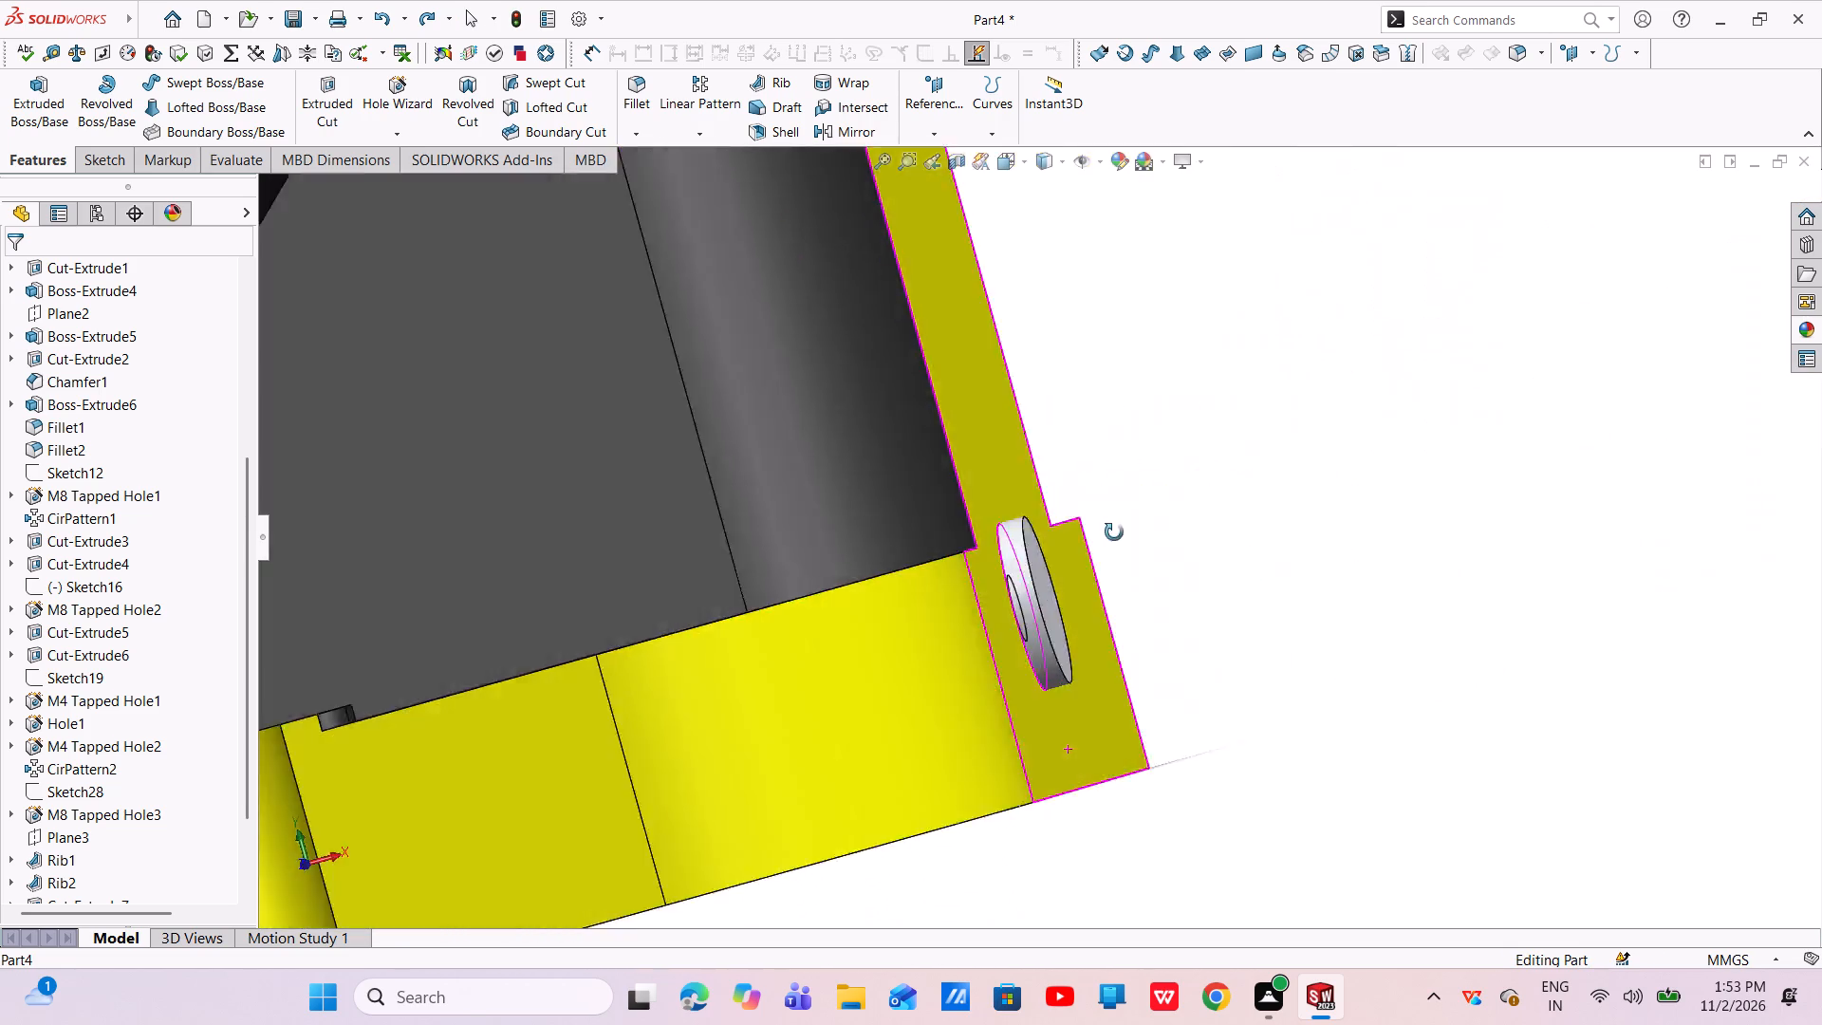
middle_click_drag(1114, 532, 1398, 503)
scroll(1398, 503, "up", 7)
middle_click_drag(1398, 529, 1347, 585)
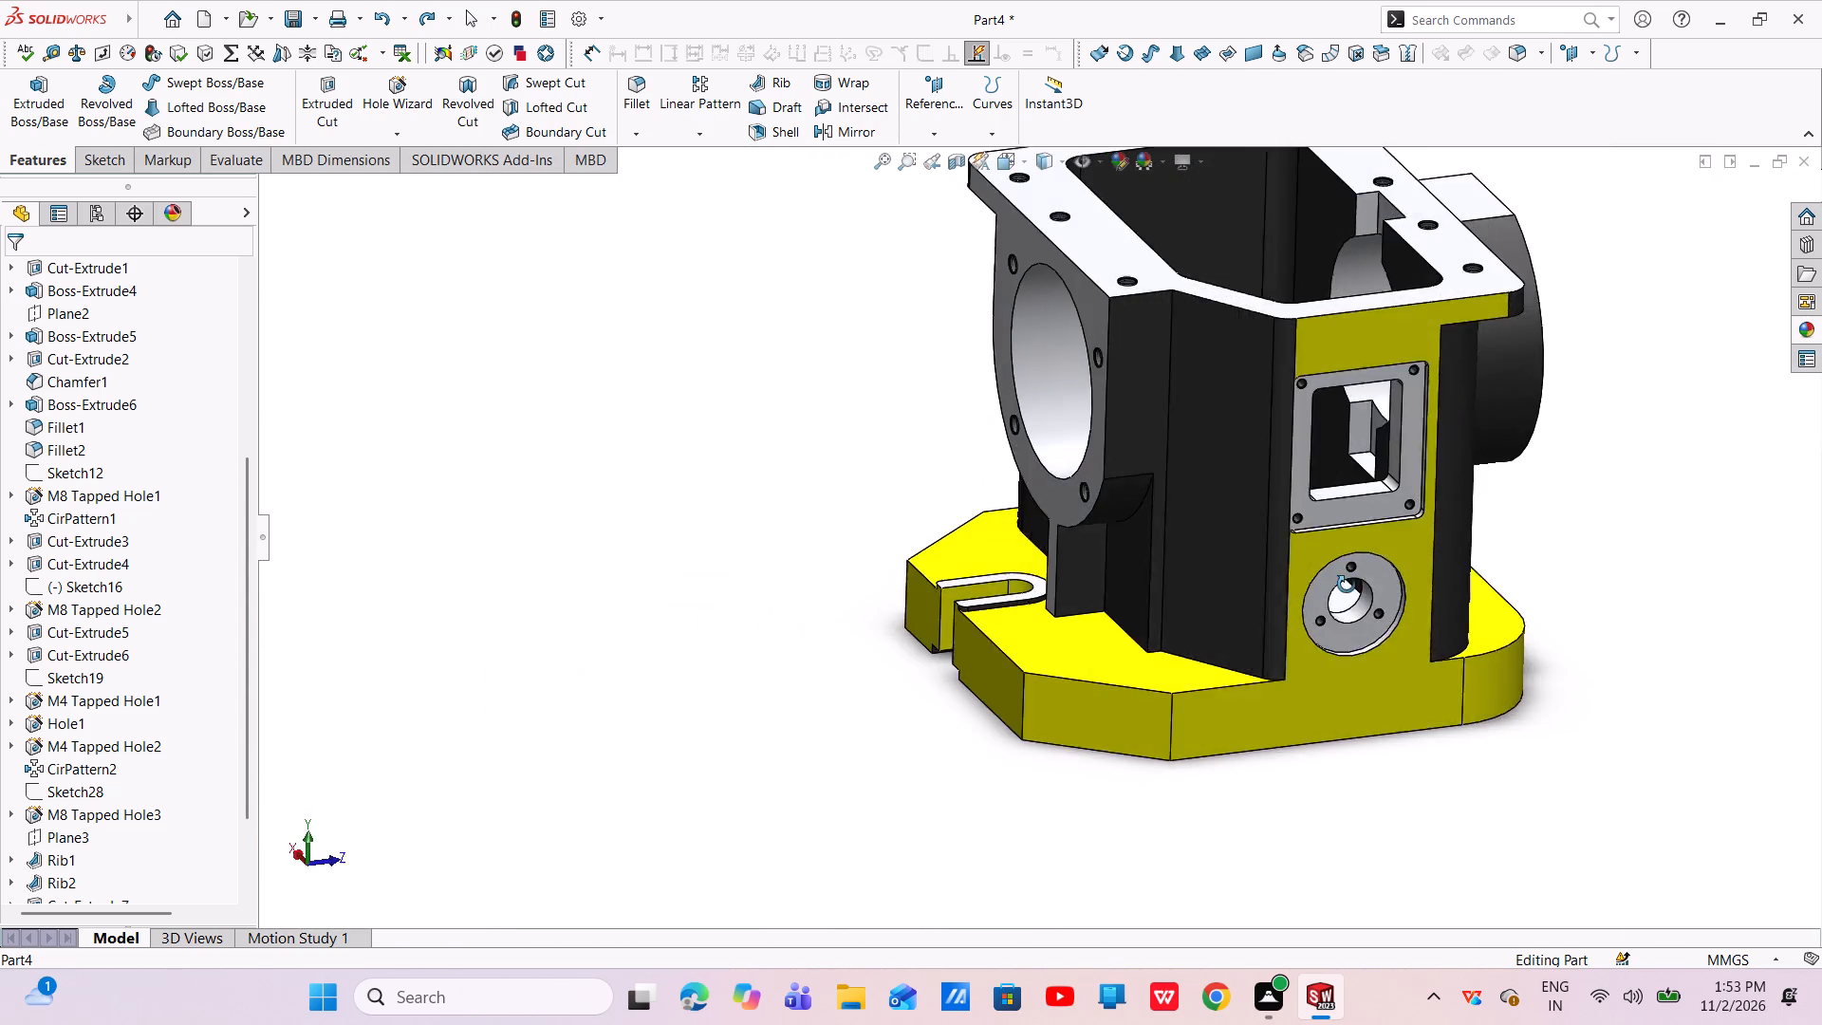
middle_click_drag(1347, 585, 1342, 618)
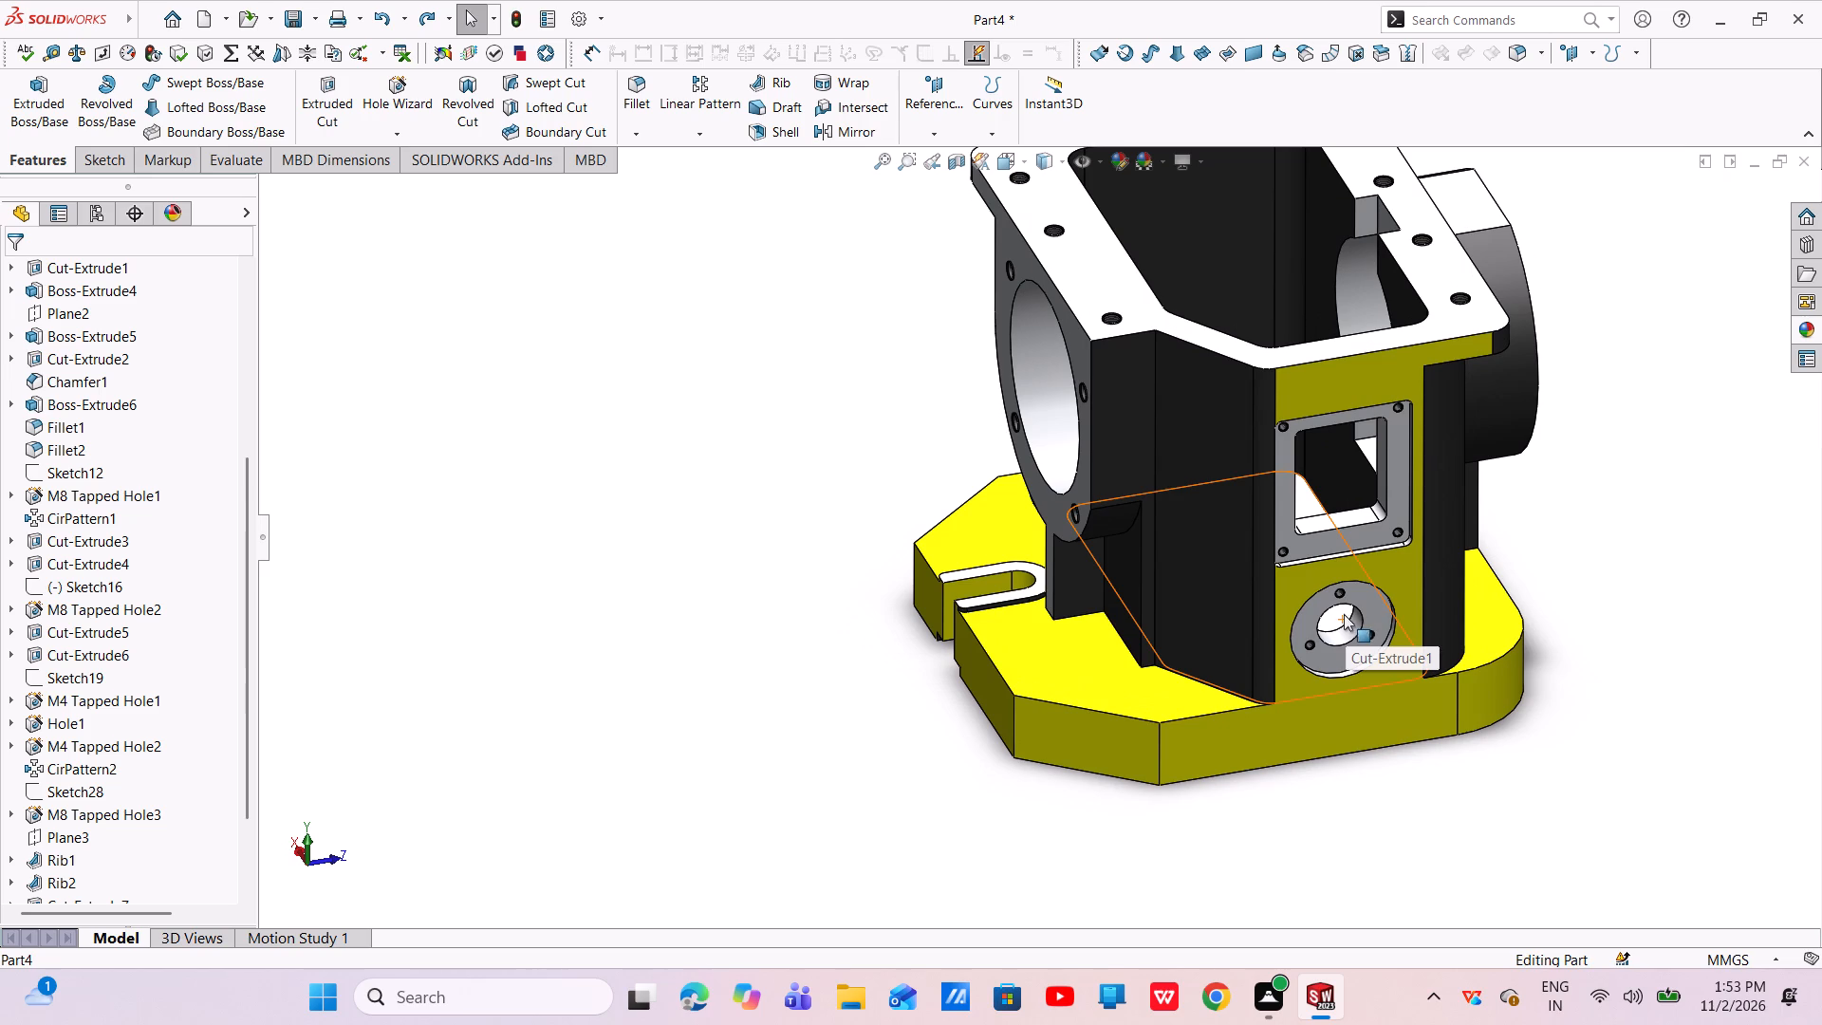
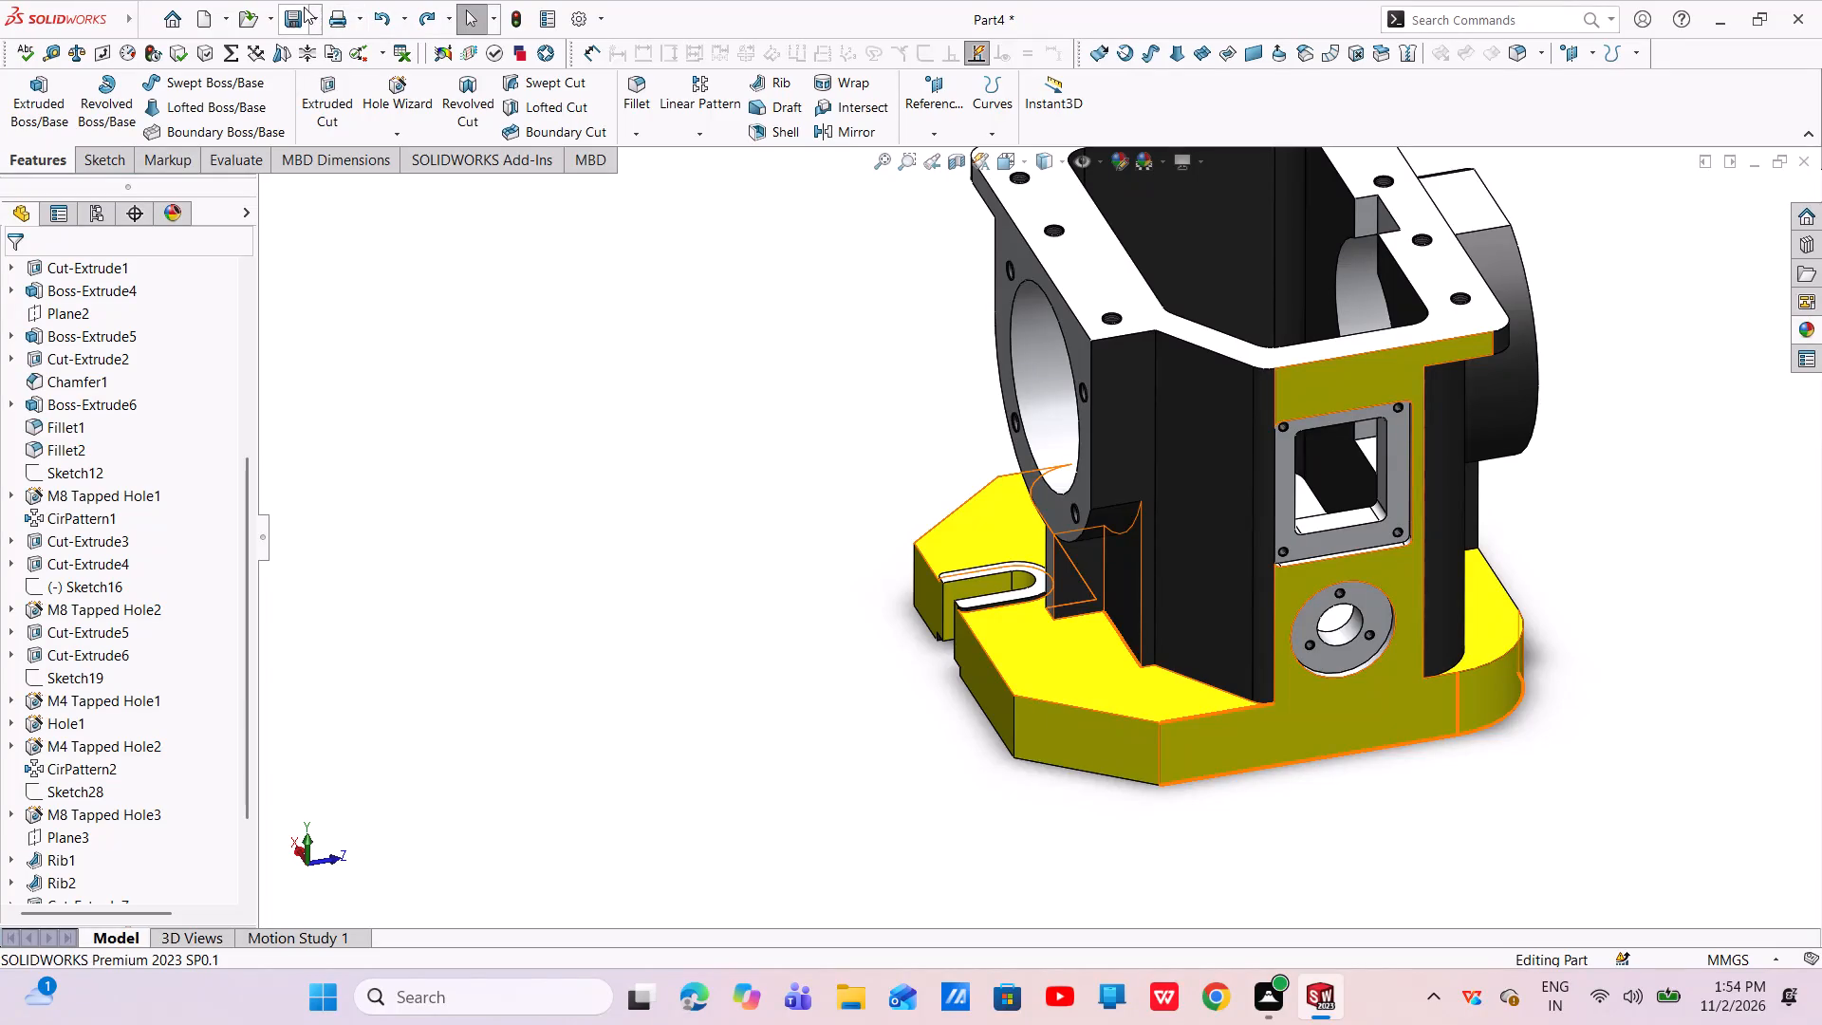
Save the housing part as 14.exercise in the RC HEKICOPTER ASSEMBLY PARTS folder.
left_click(304, 7)
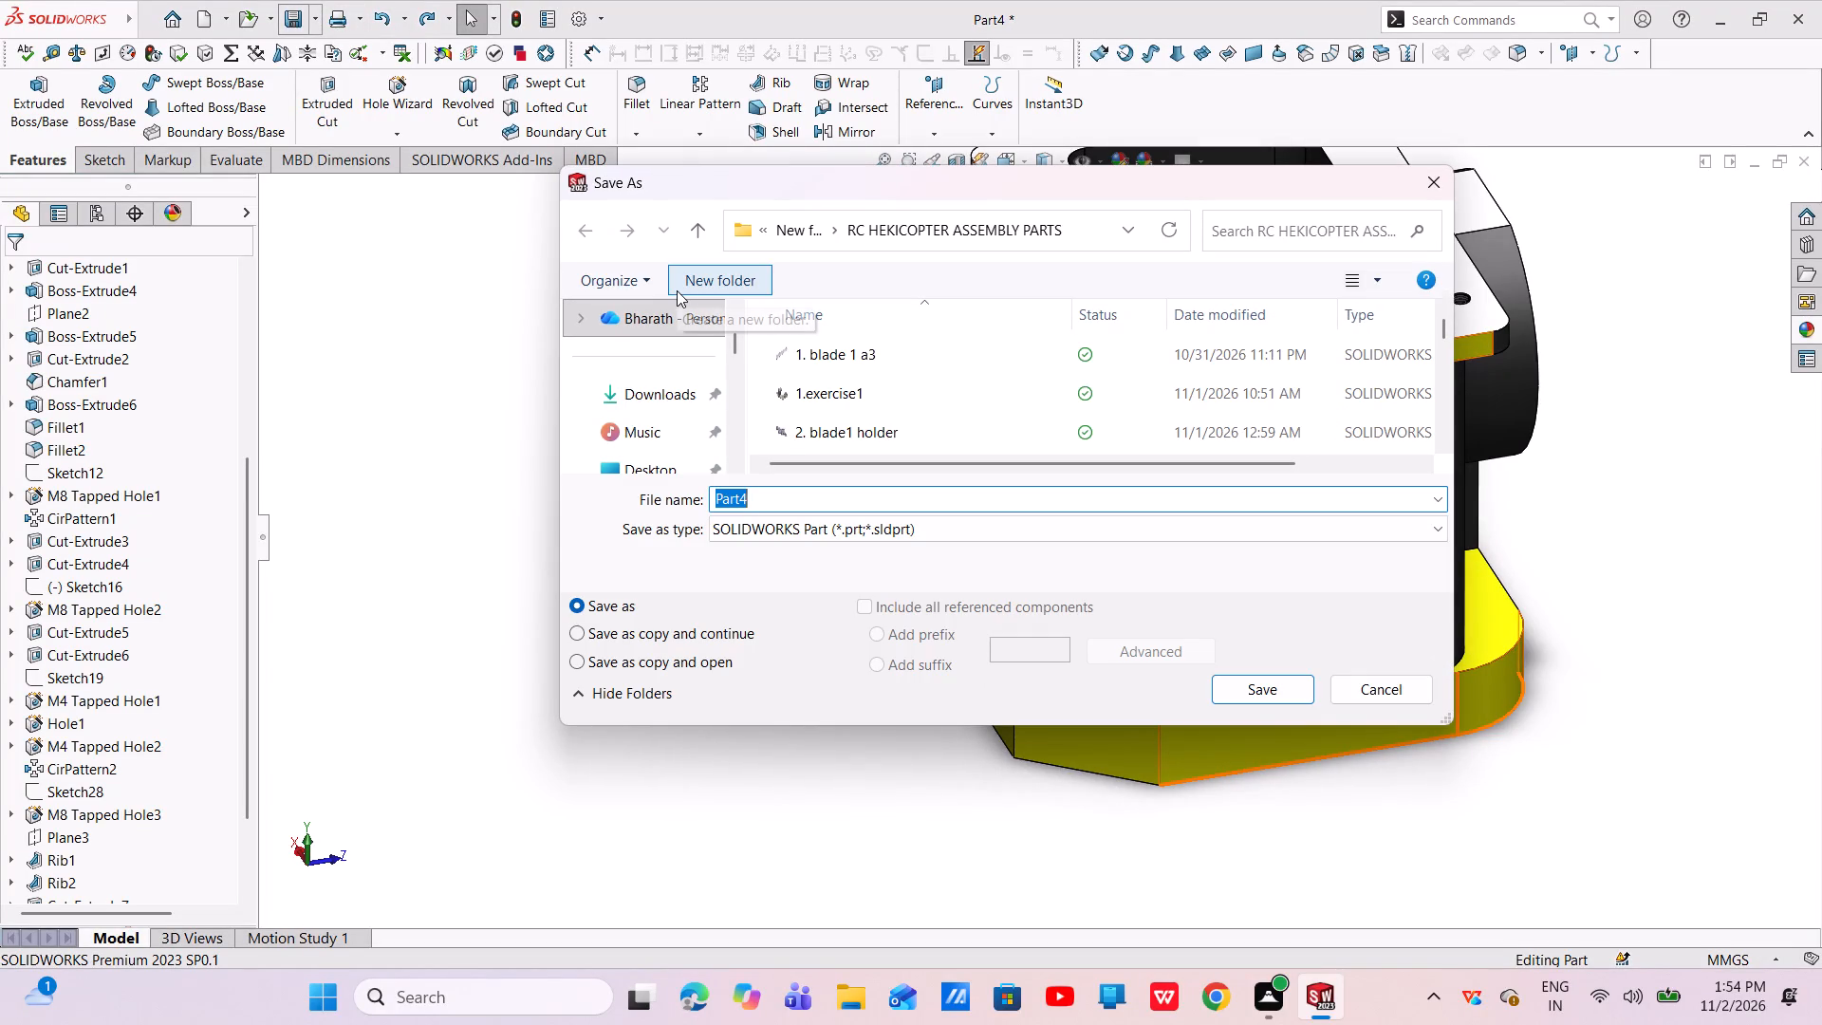
key("BackSpace")
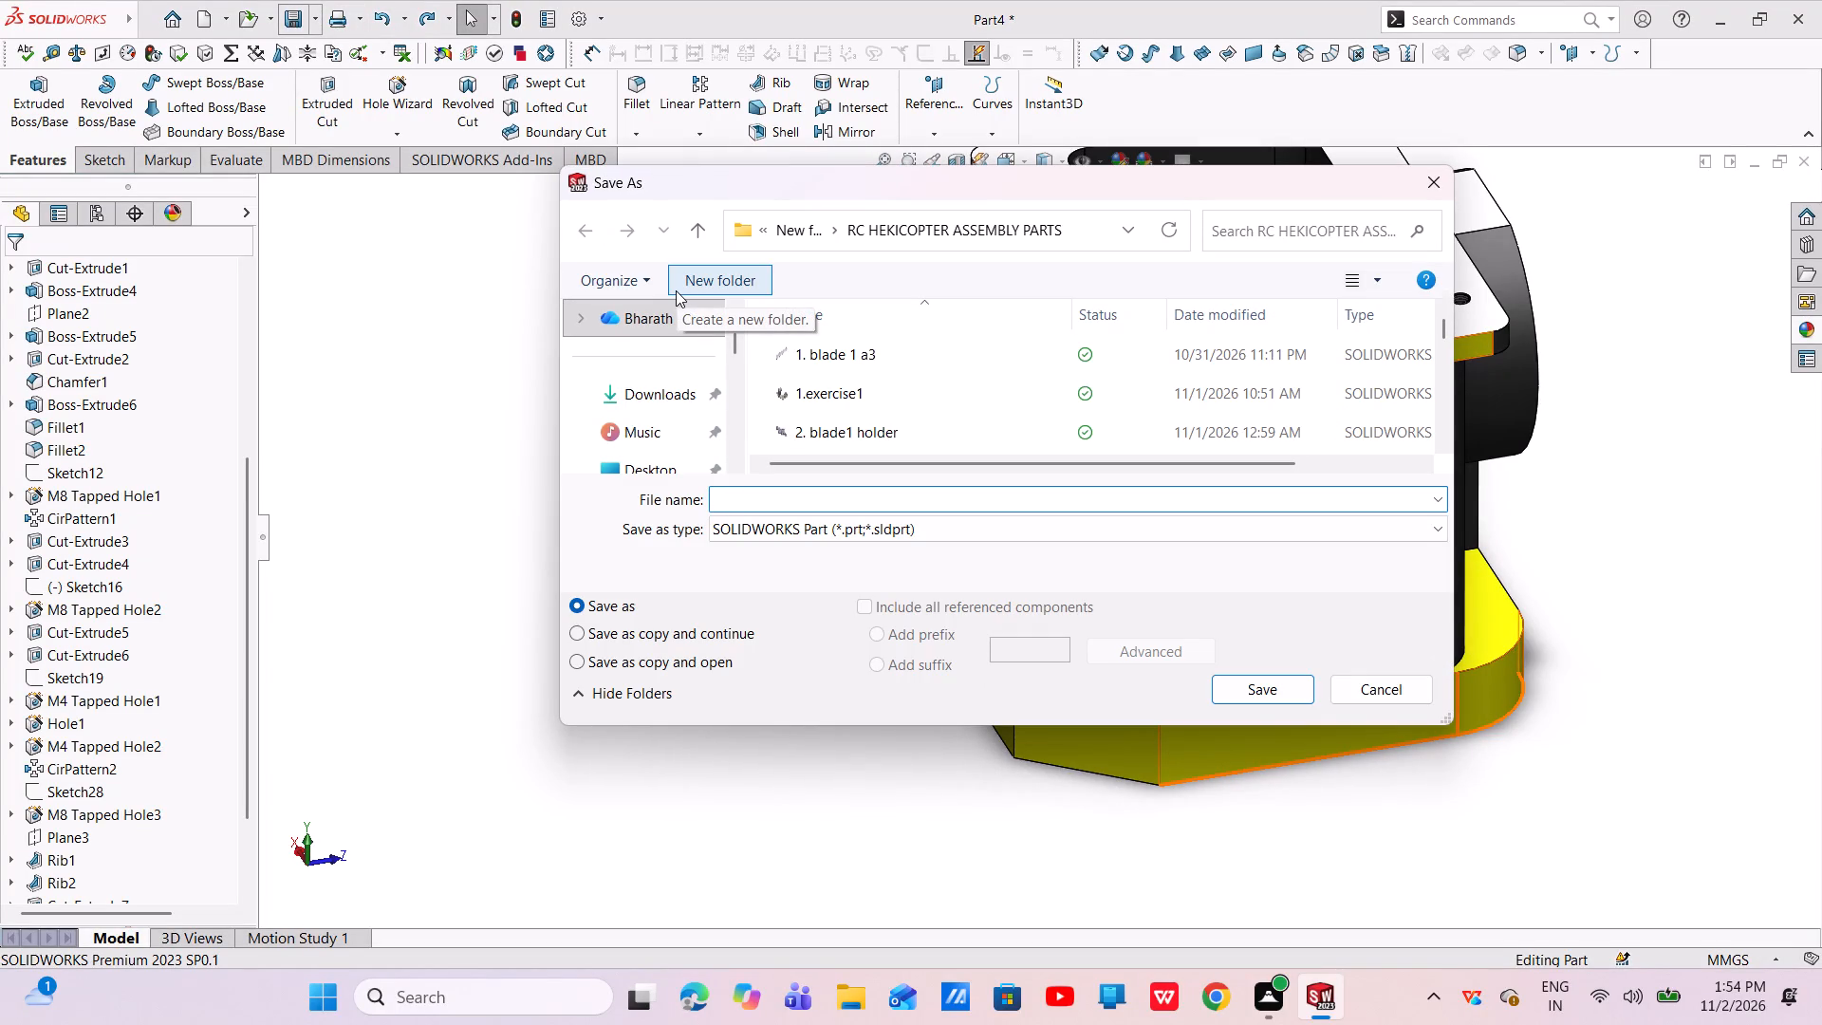
type("14.")
type("exe")
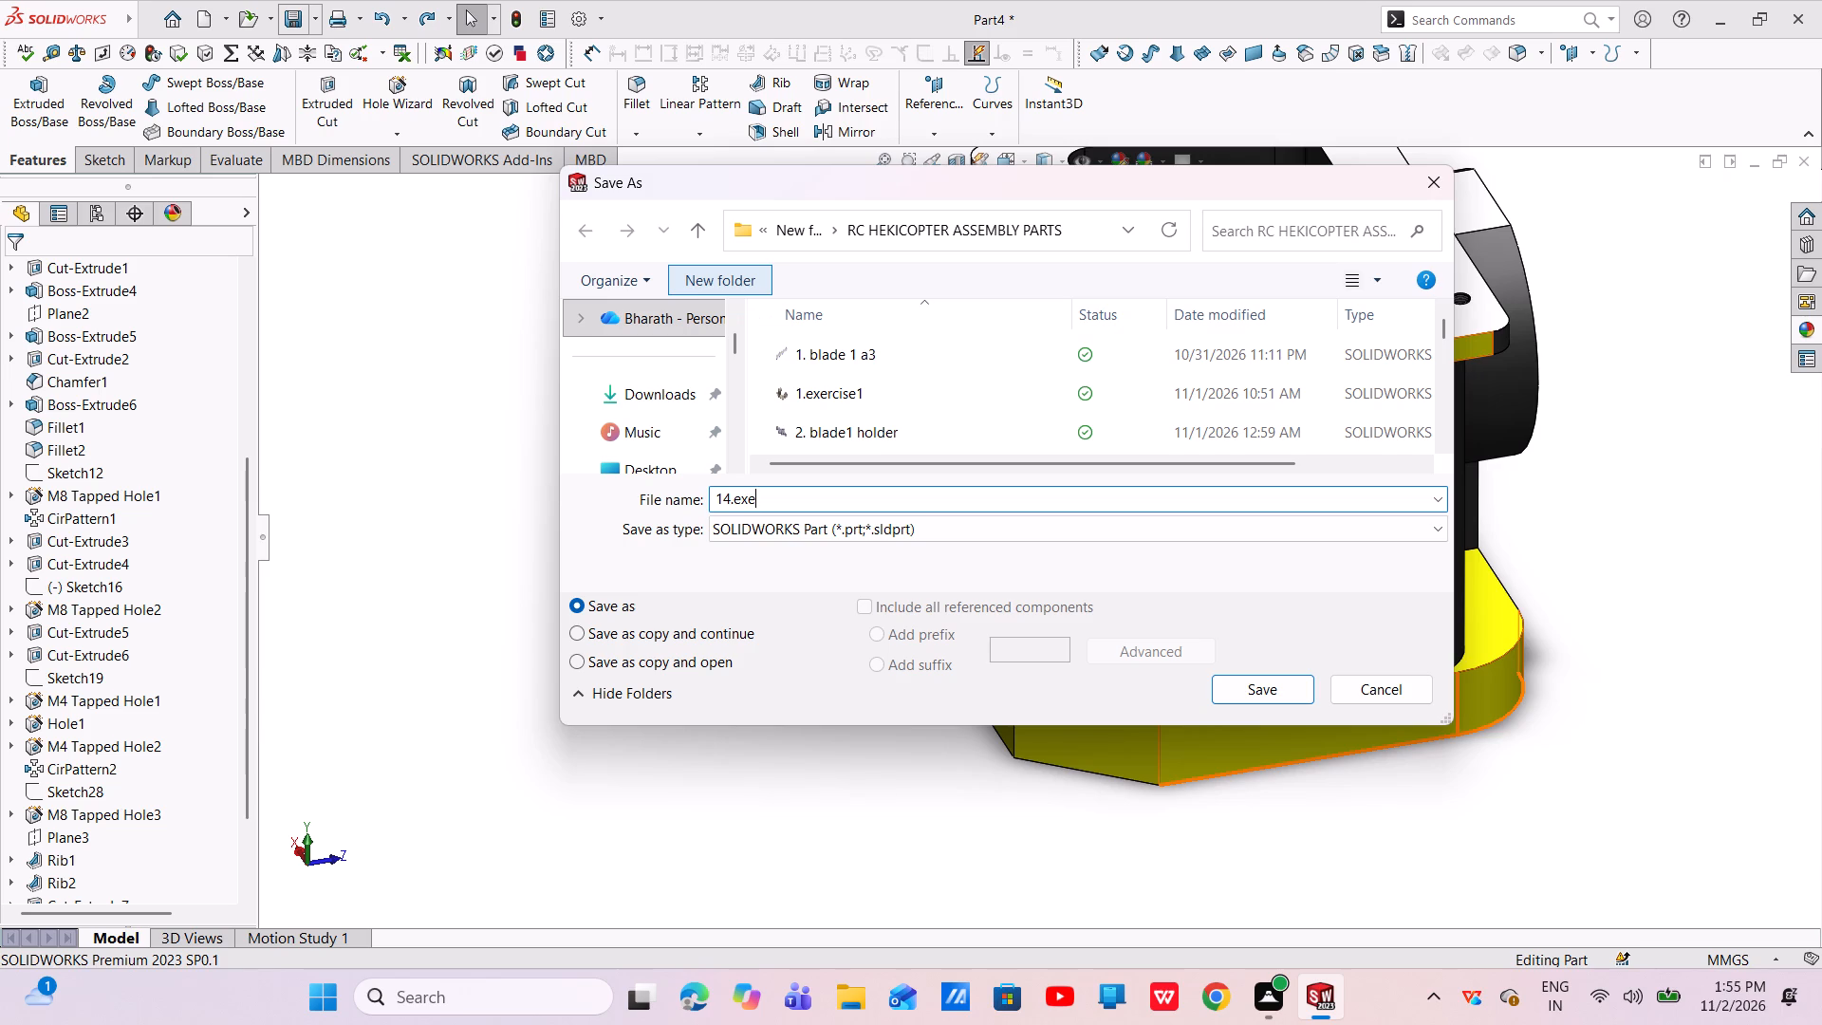
type("rcise")
key("Return")
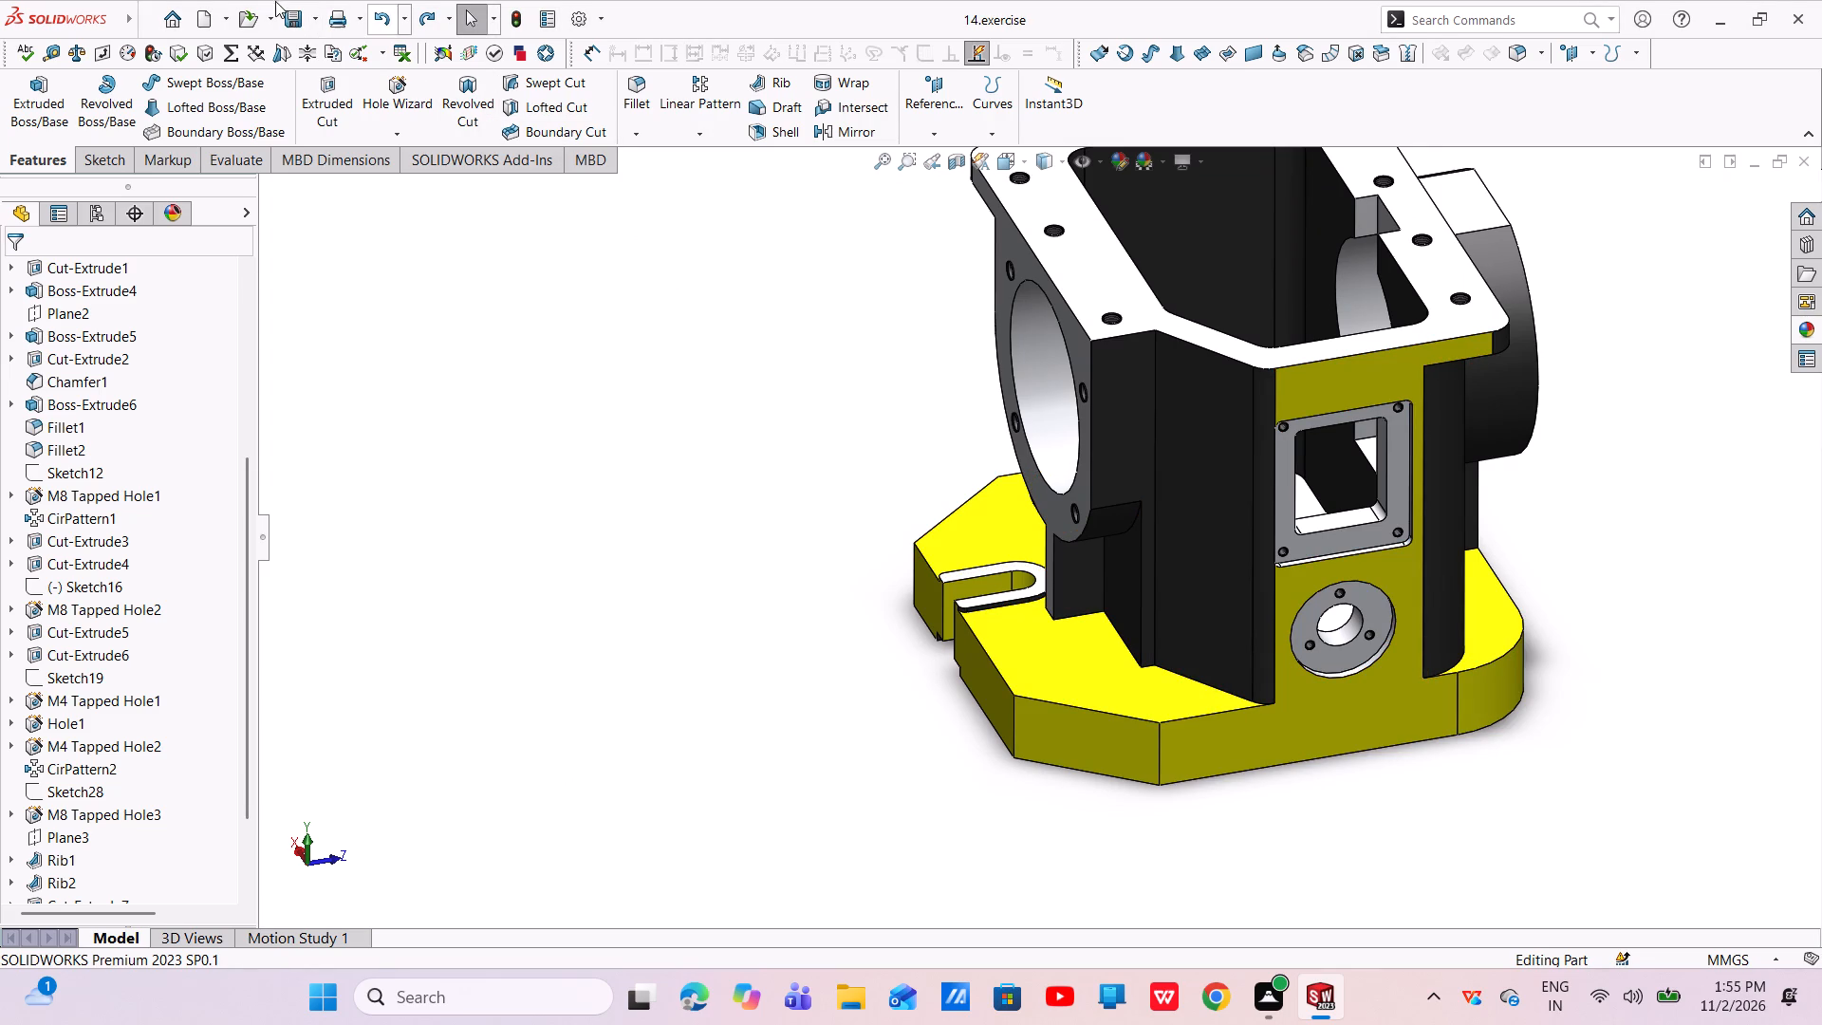
Save a PDF copy of the housing part in the same folder, keeping the file name 14.exercise.
left_click(322, 21)
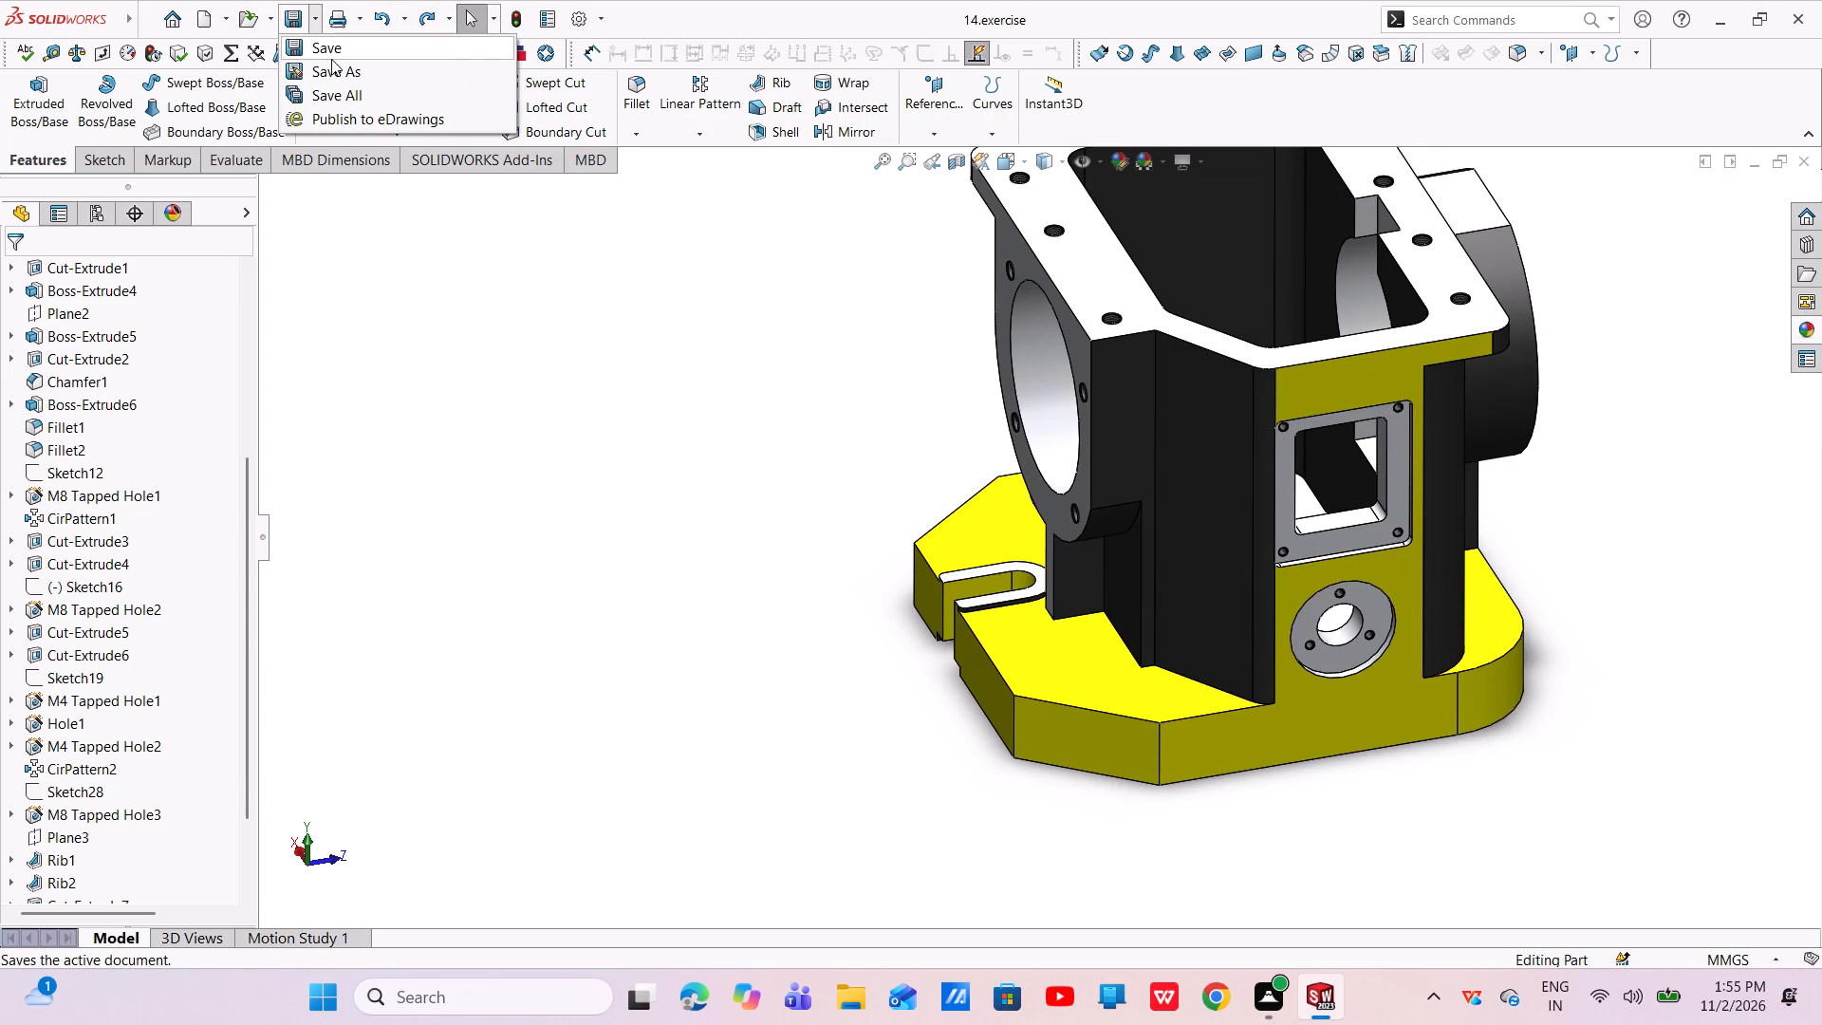
left_click(331, 64)
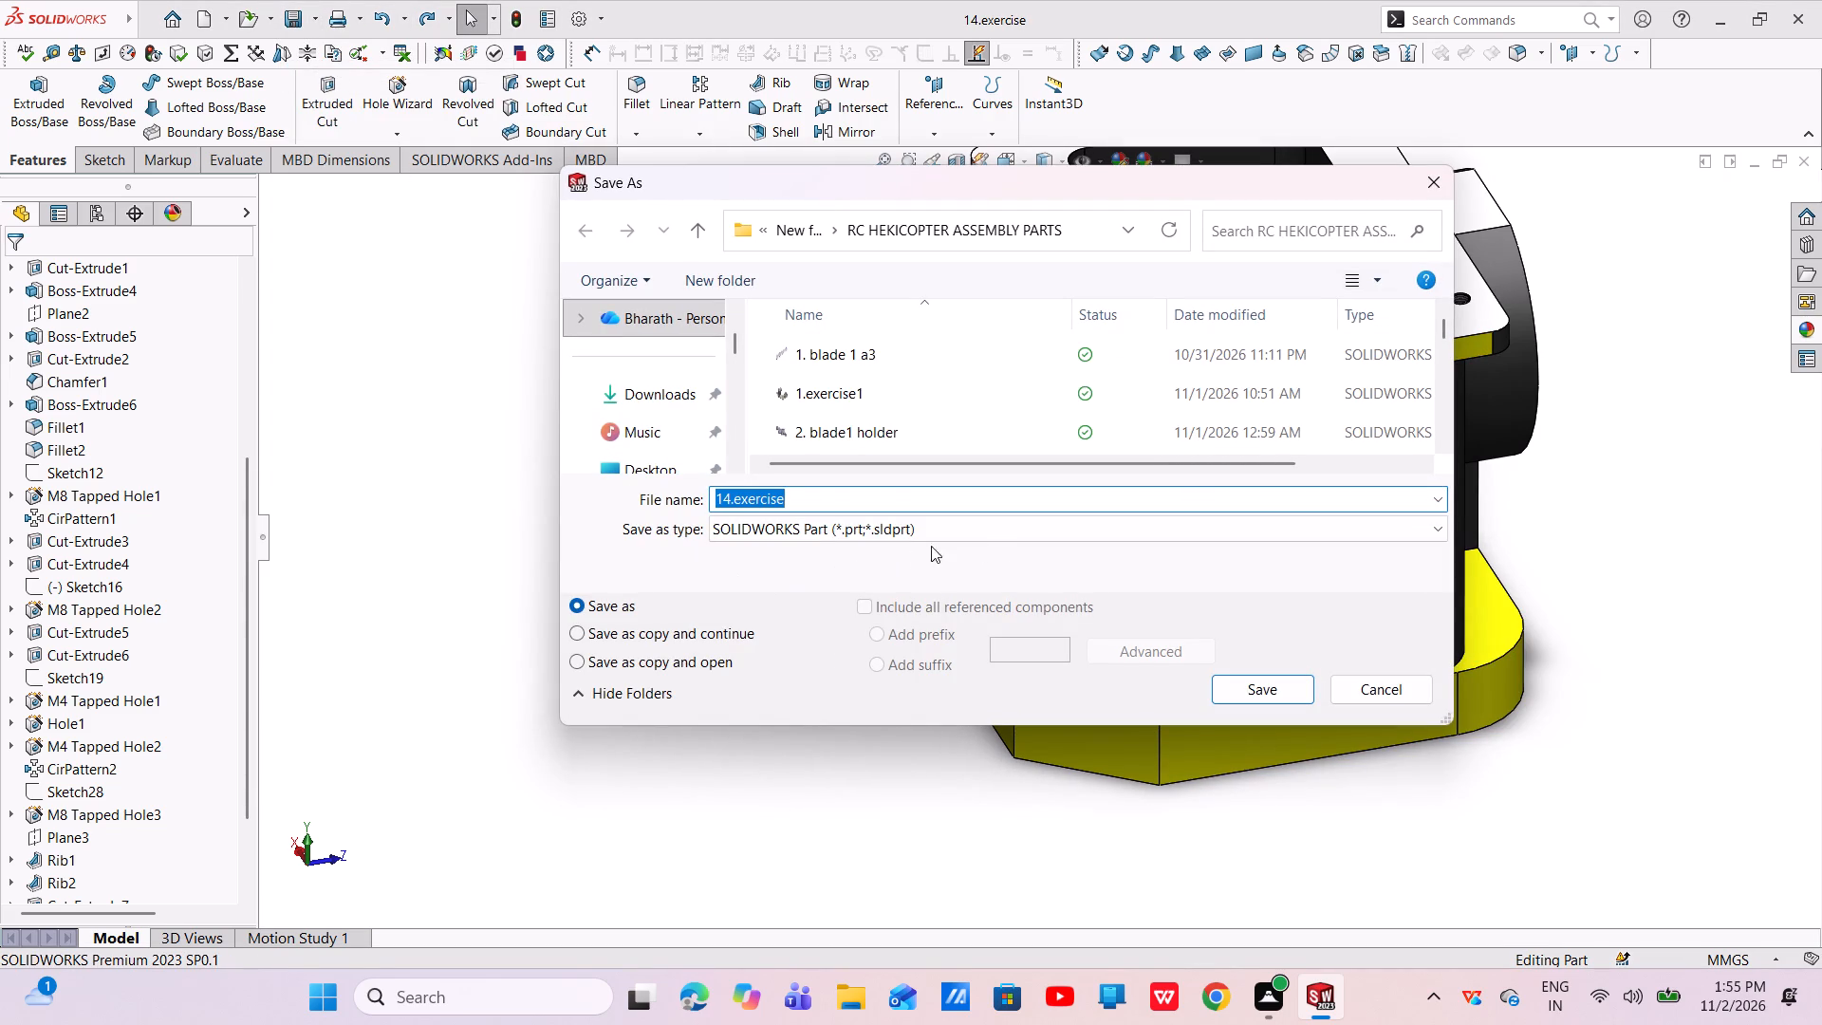
left_click(999, 540)
left_click(994, 146)
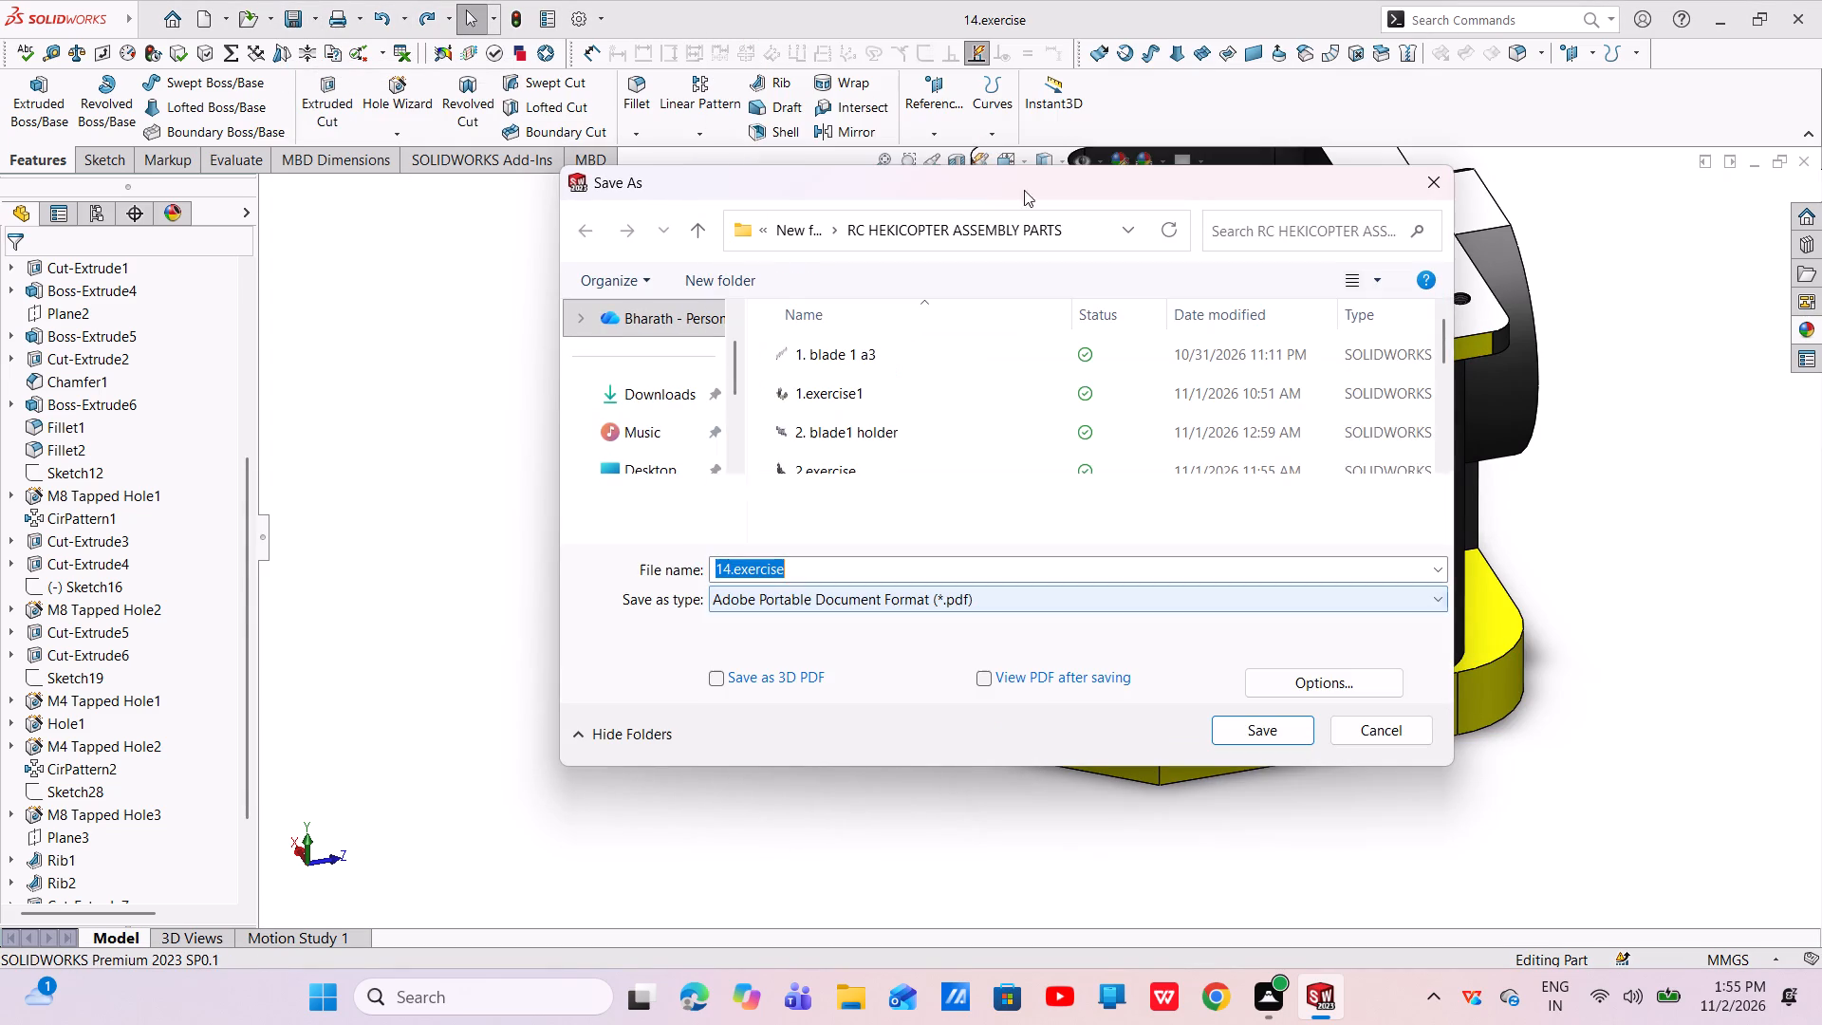
left_click(1247, 726)
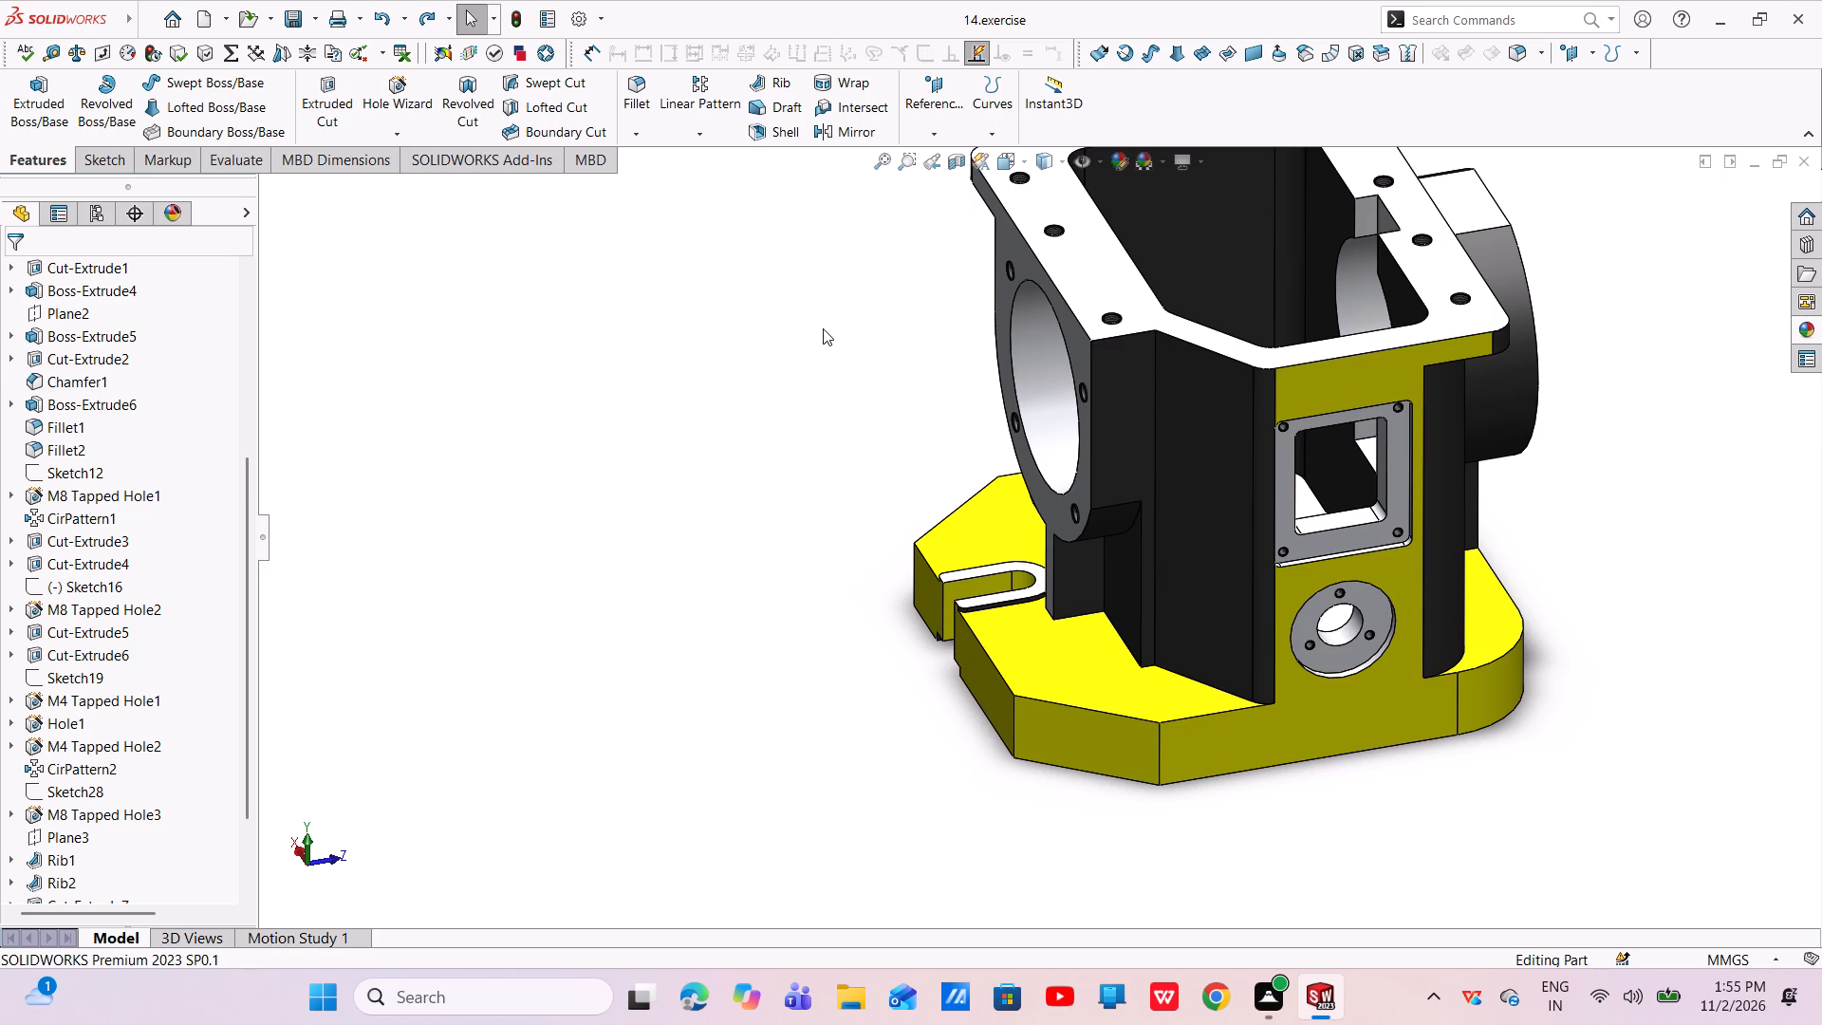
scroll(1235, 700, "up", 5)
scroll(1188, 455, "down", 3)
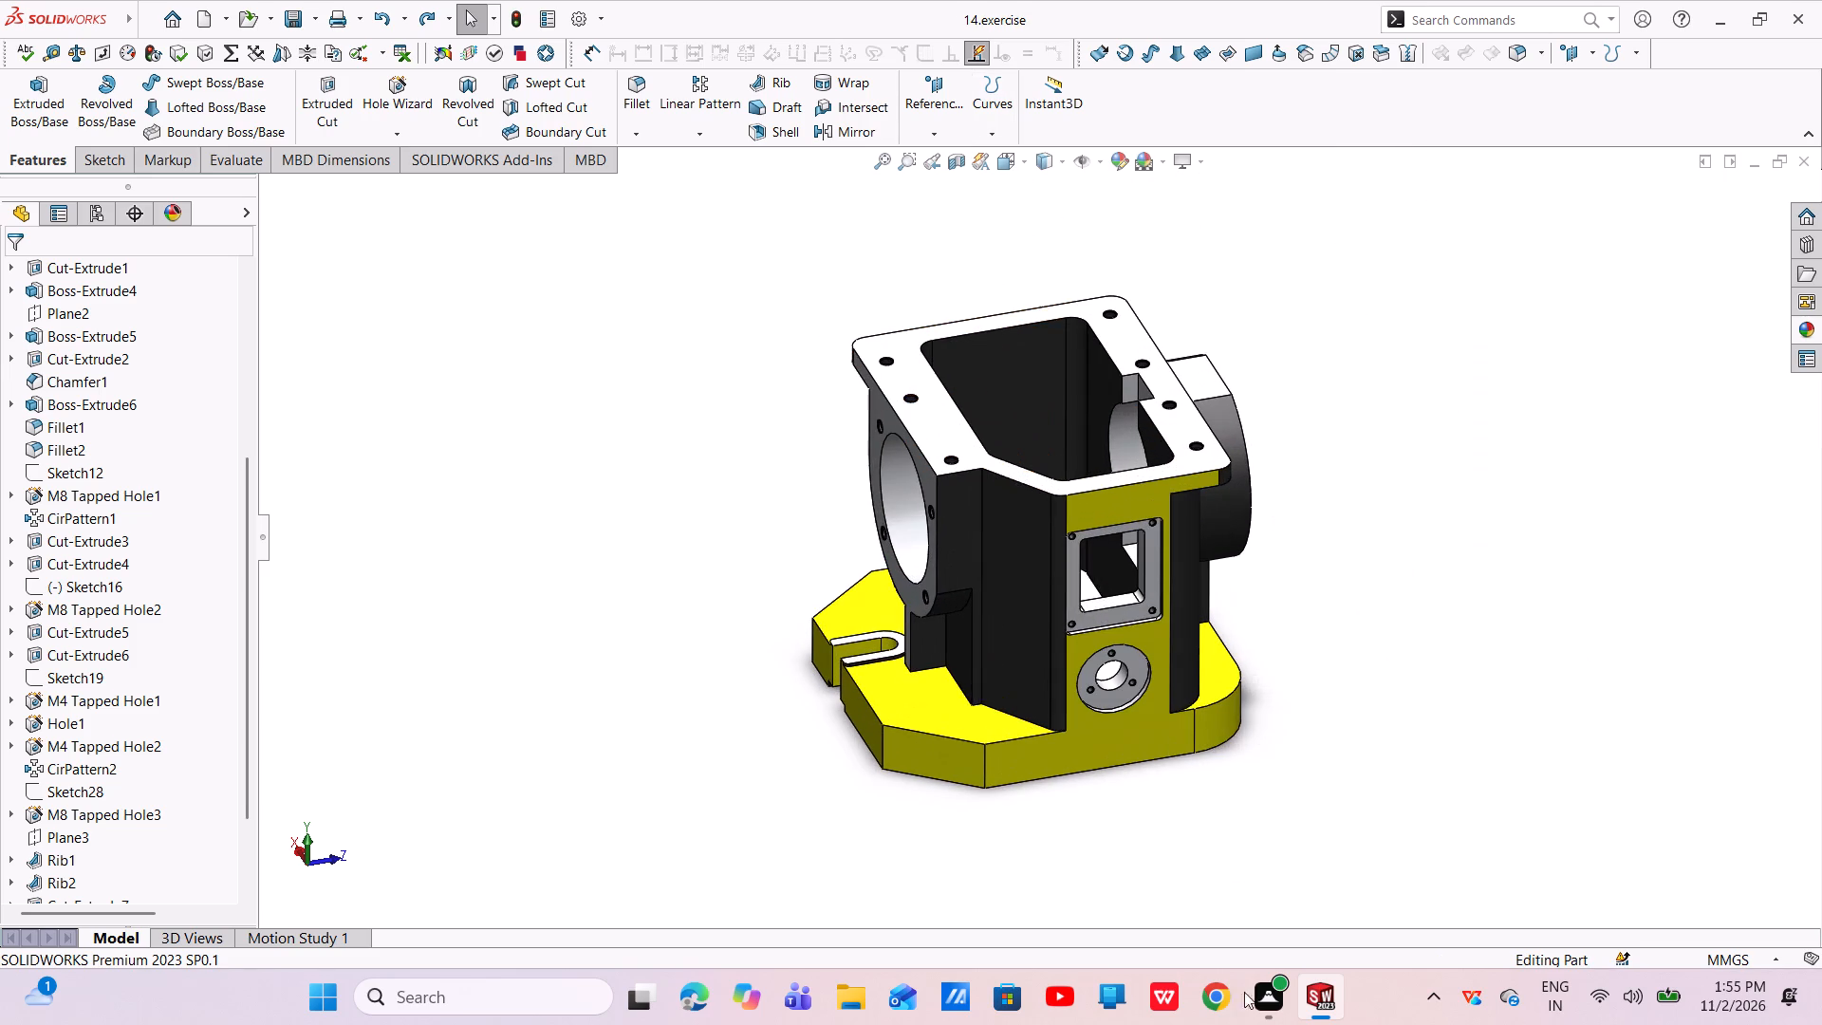